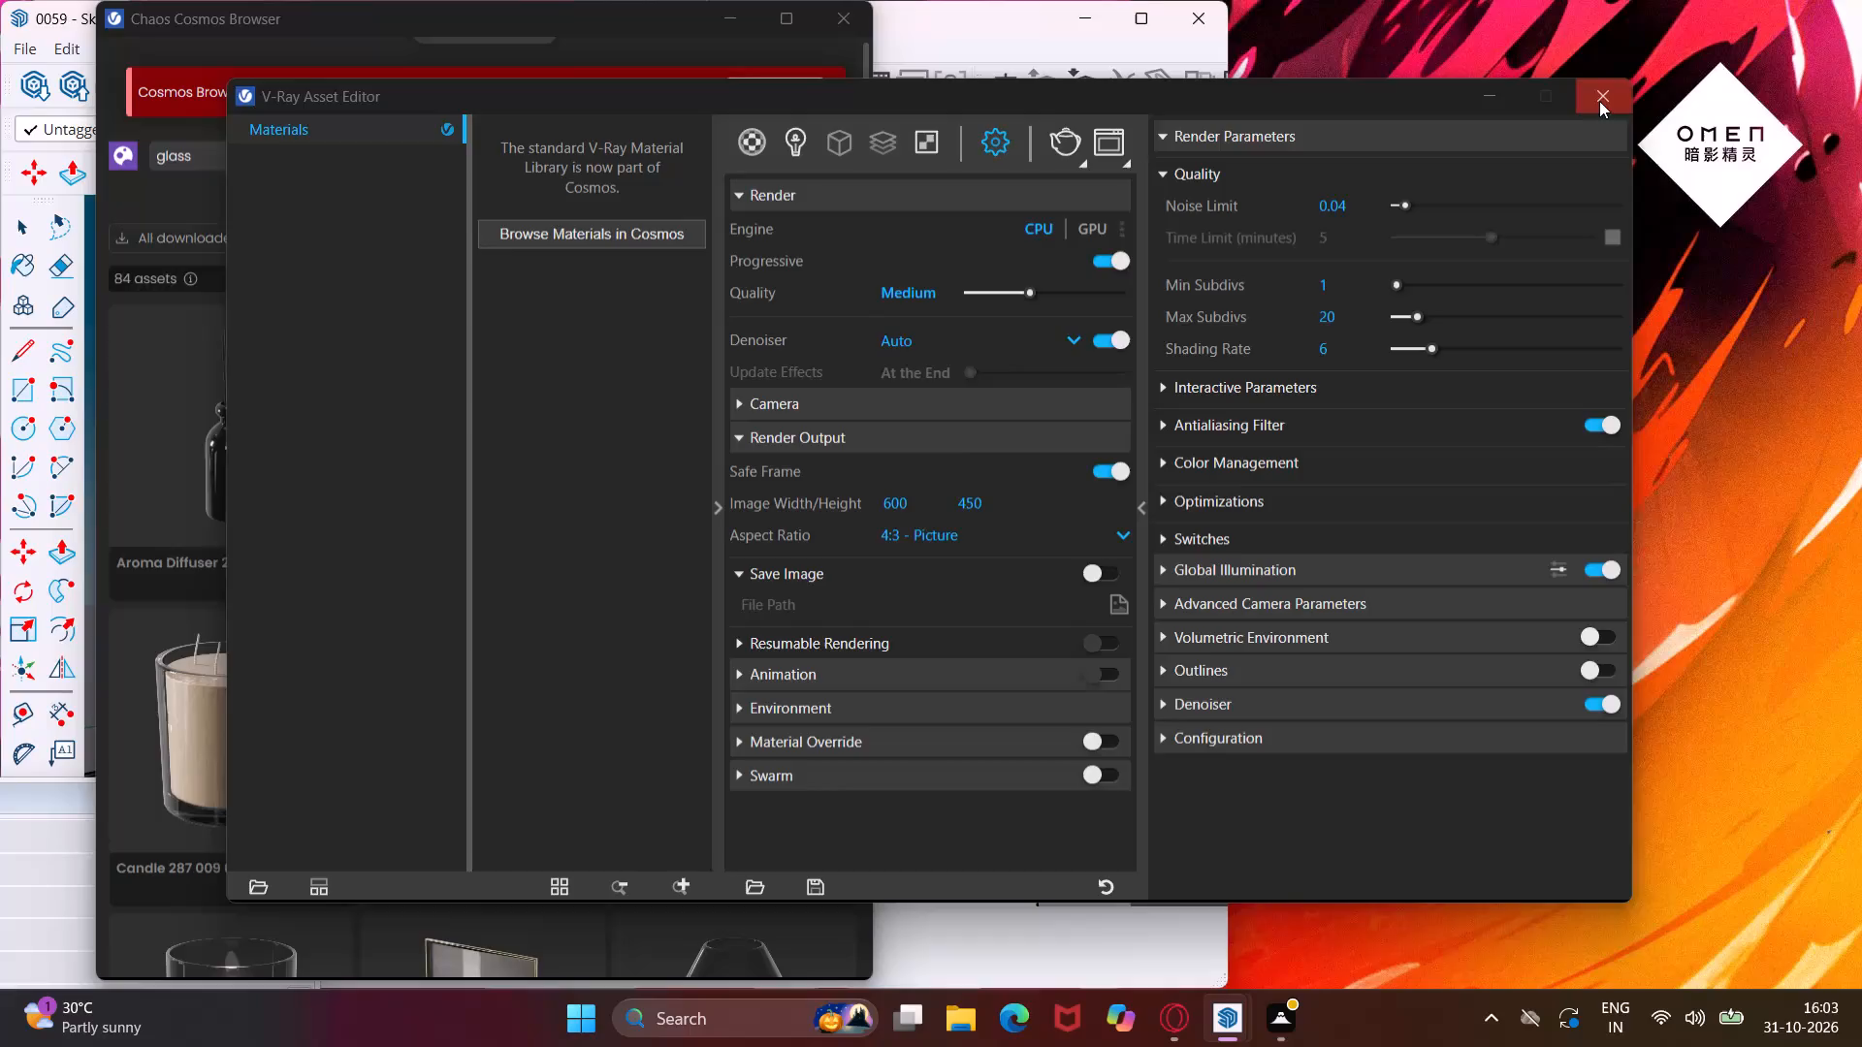
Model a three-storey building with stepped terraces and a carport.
Close the V-Ray Asset Editor, the Chaos Cosmos Browser and the colour picker window.
click(1599, 101)
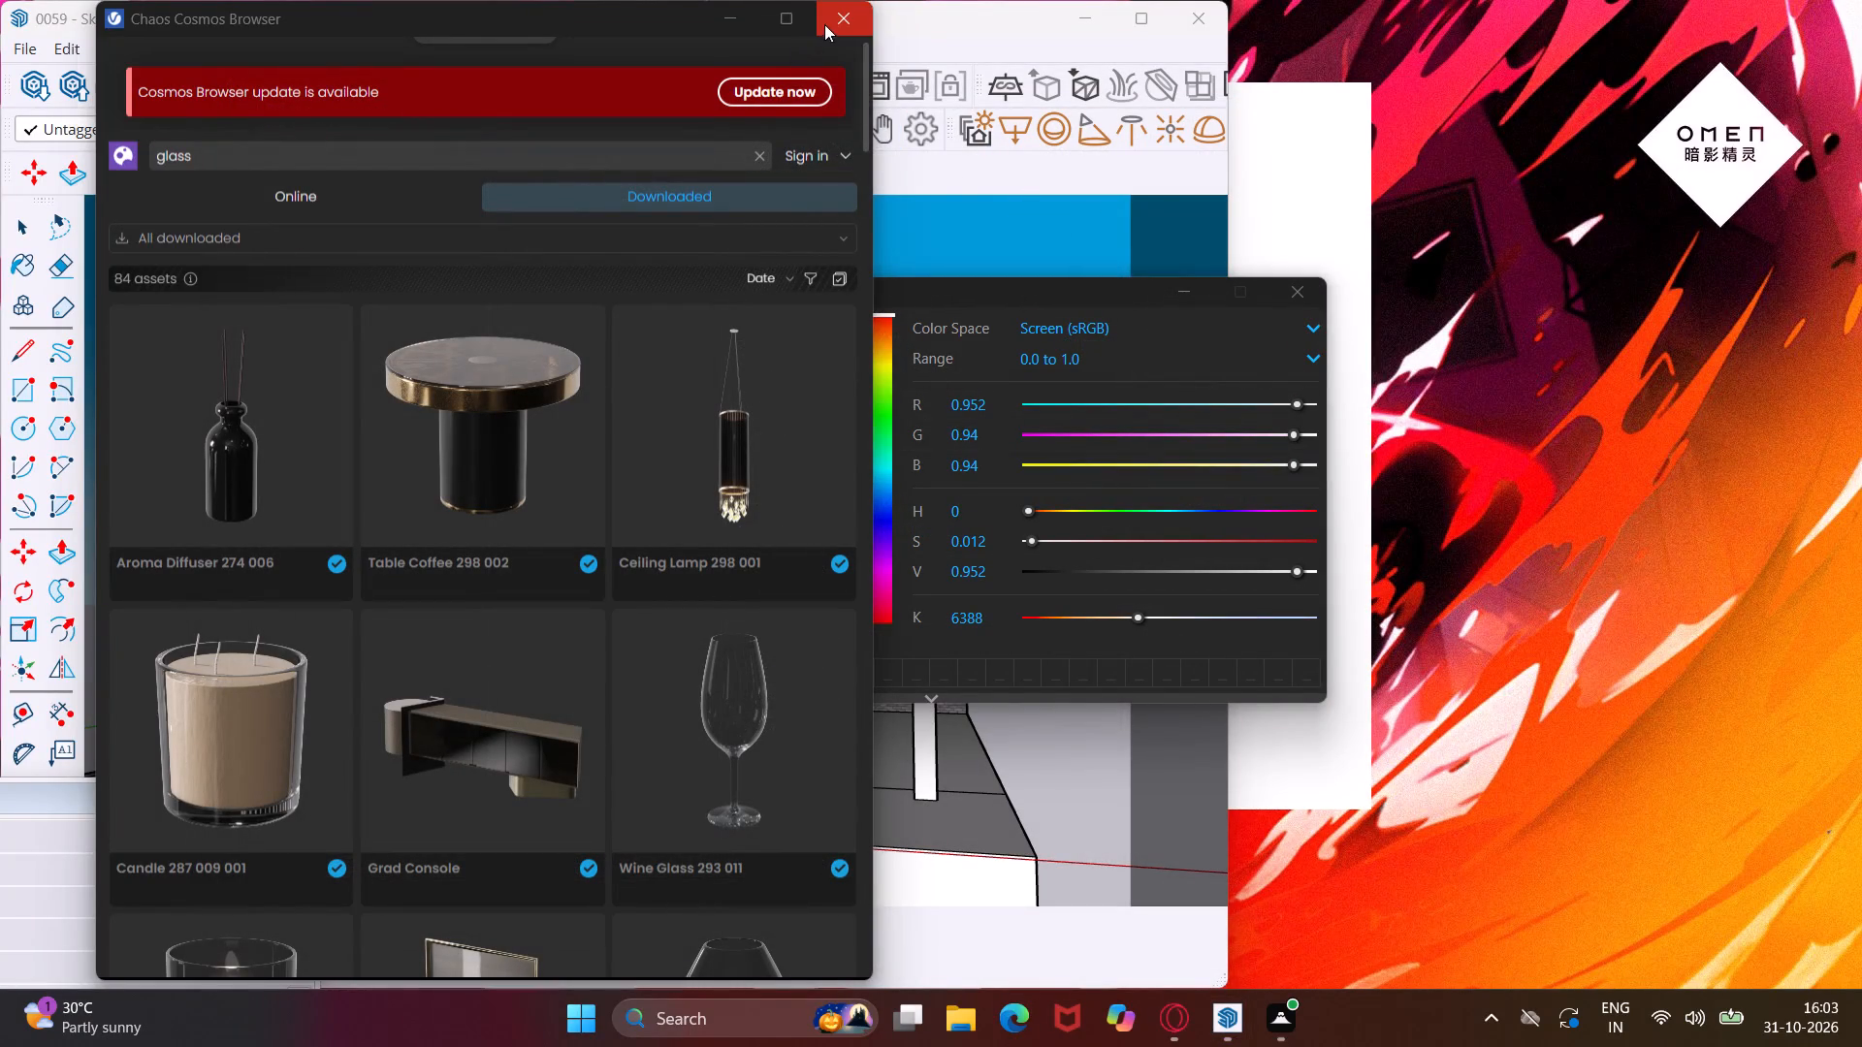
click(824, 24)
click(1310, 289)
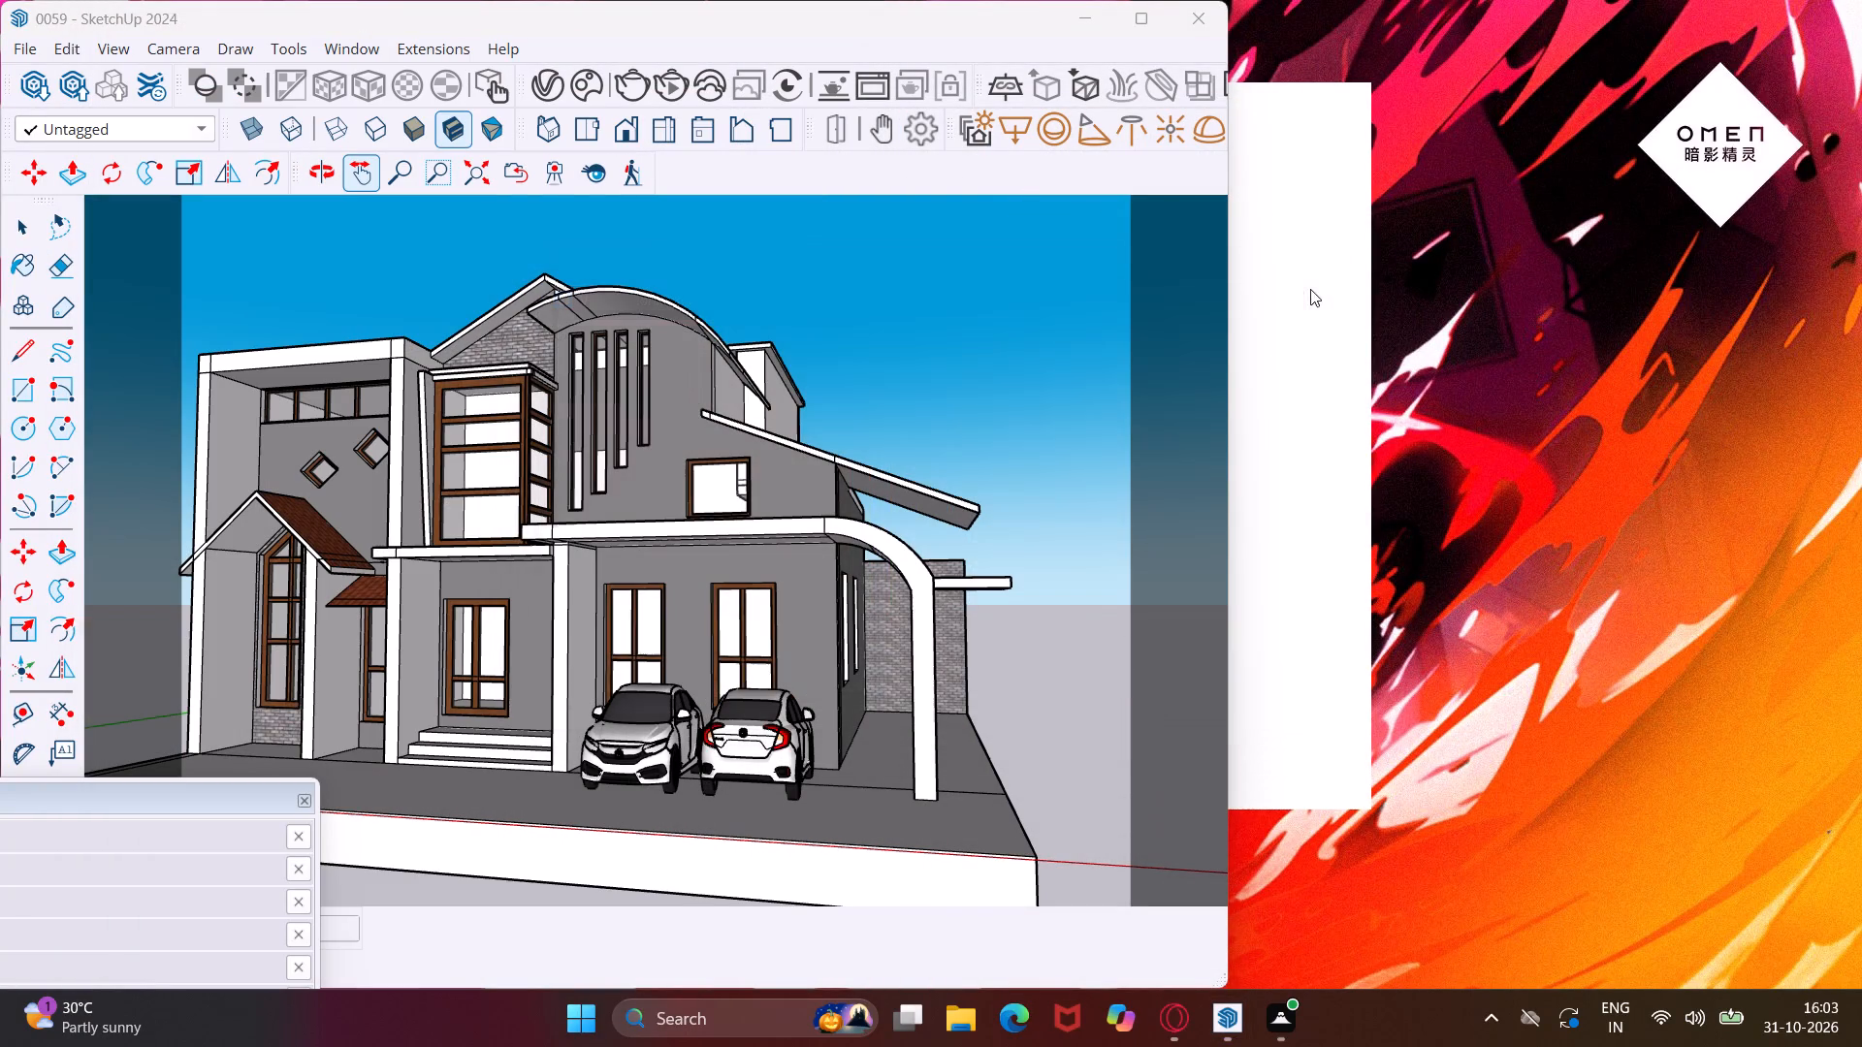
Start a new model and delete the default human figure standing near the origin.
click(15, 44)
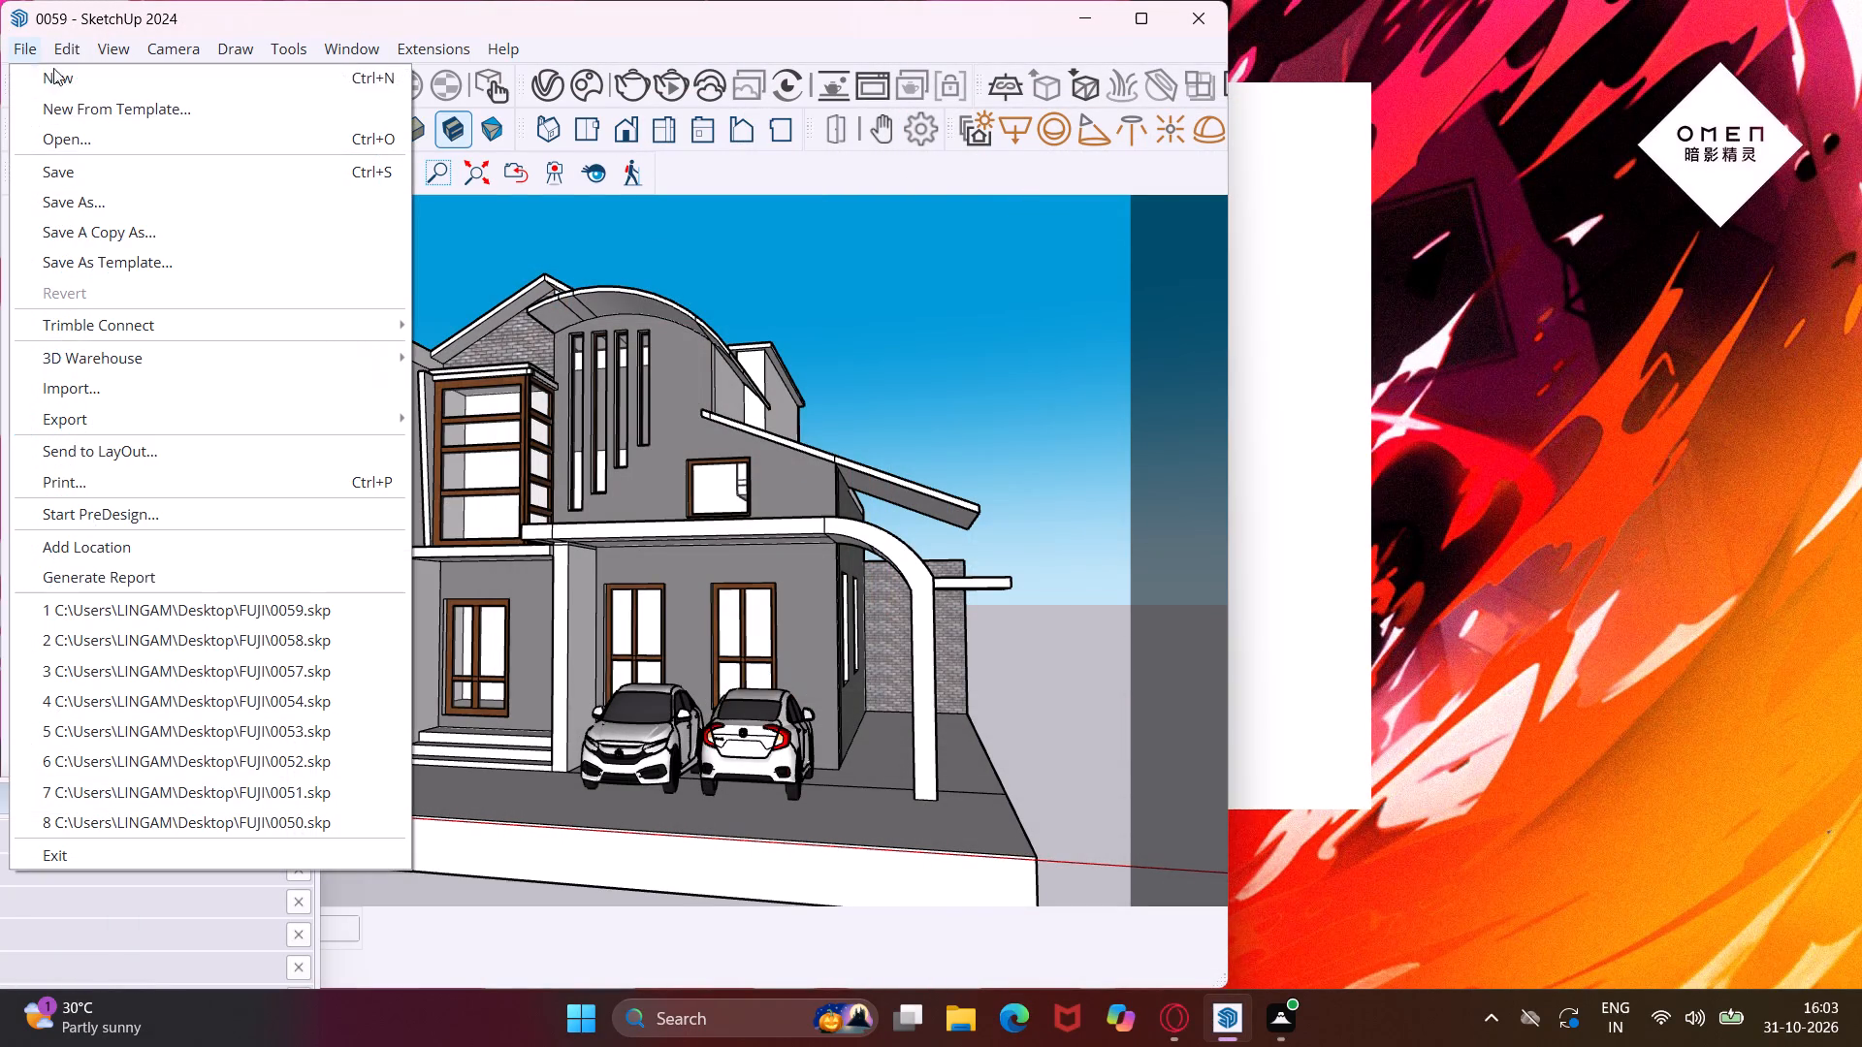
click(116, 88)
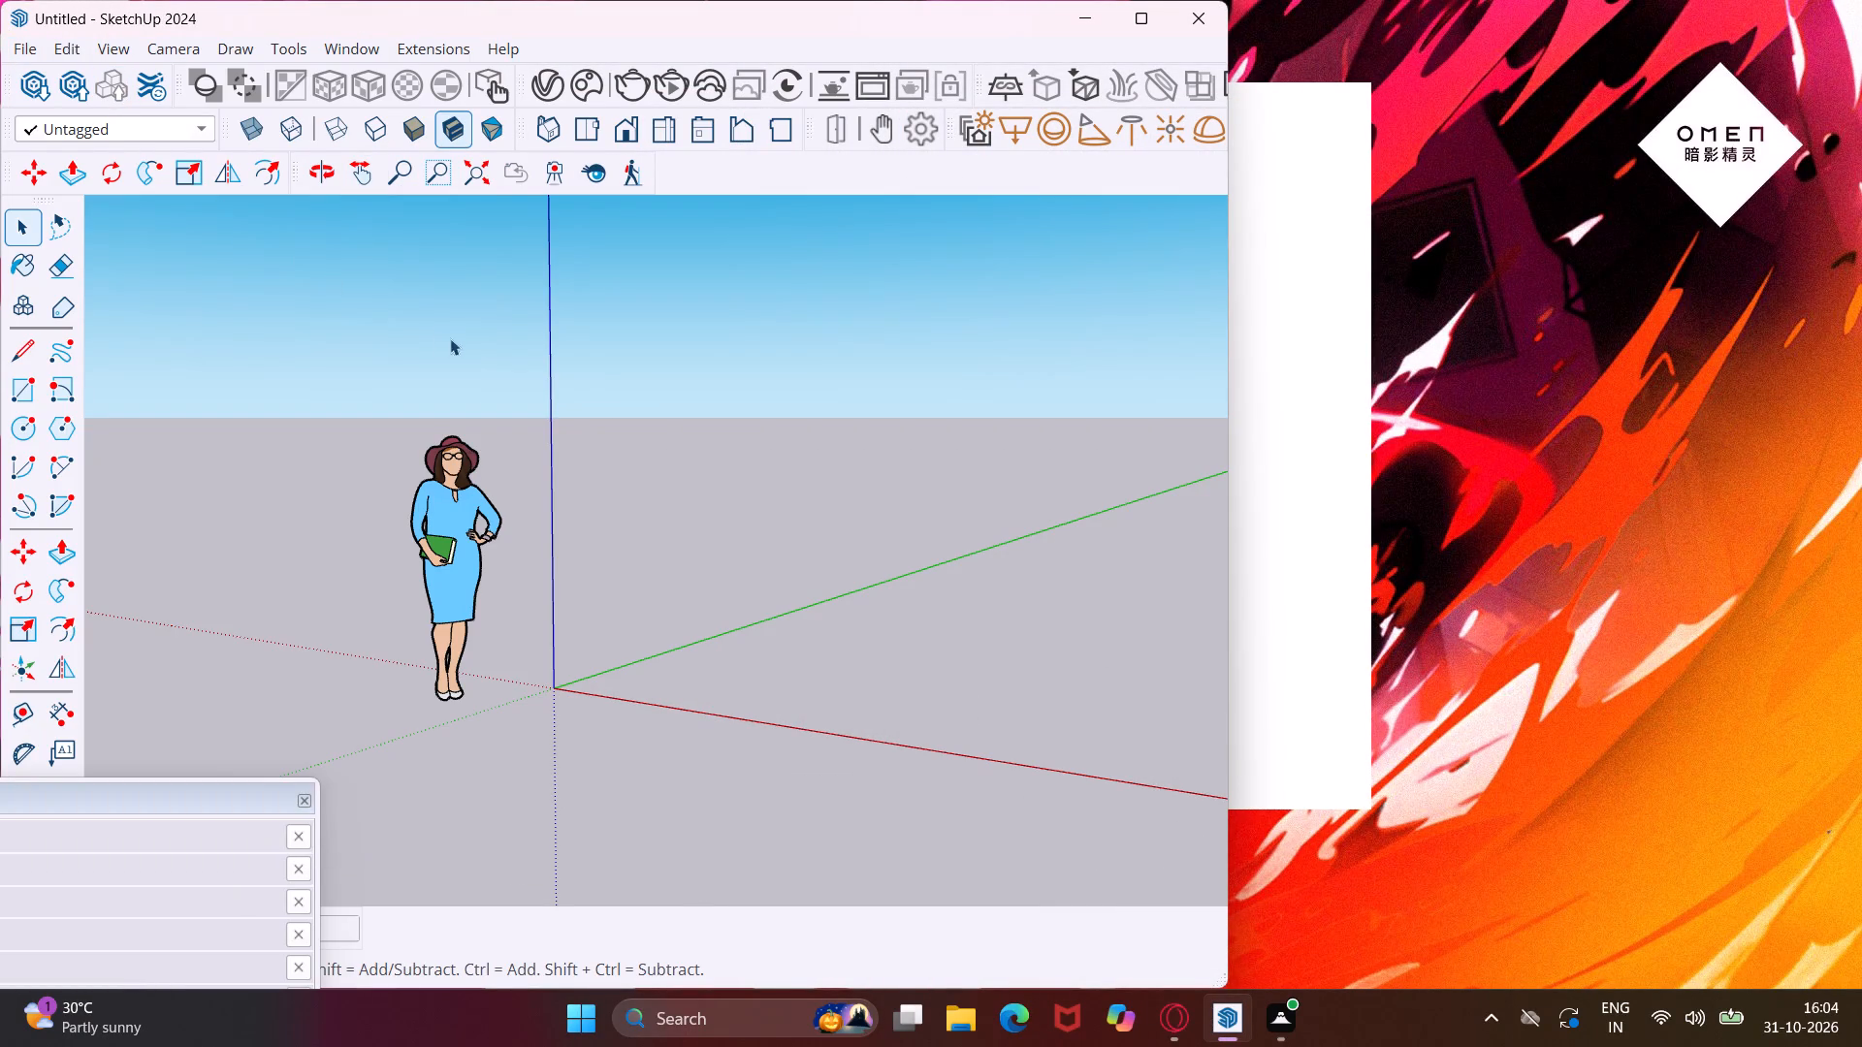
drag(553, 387, 378, 738)
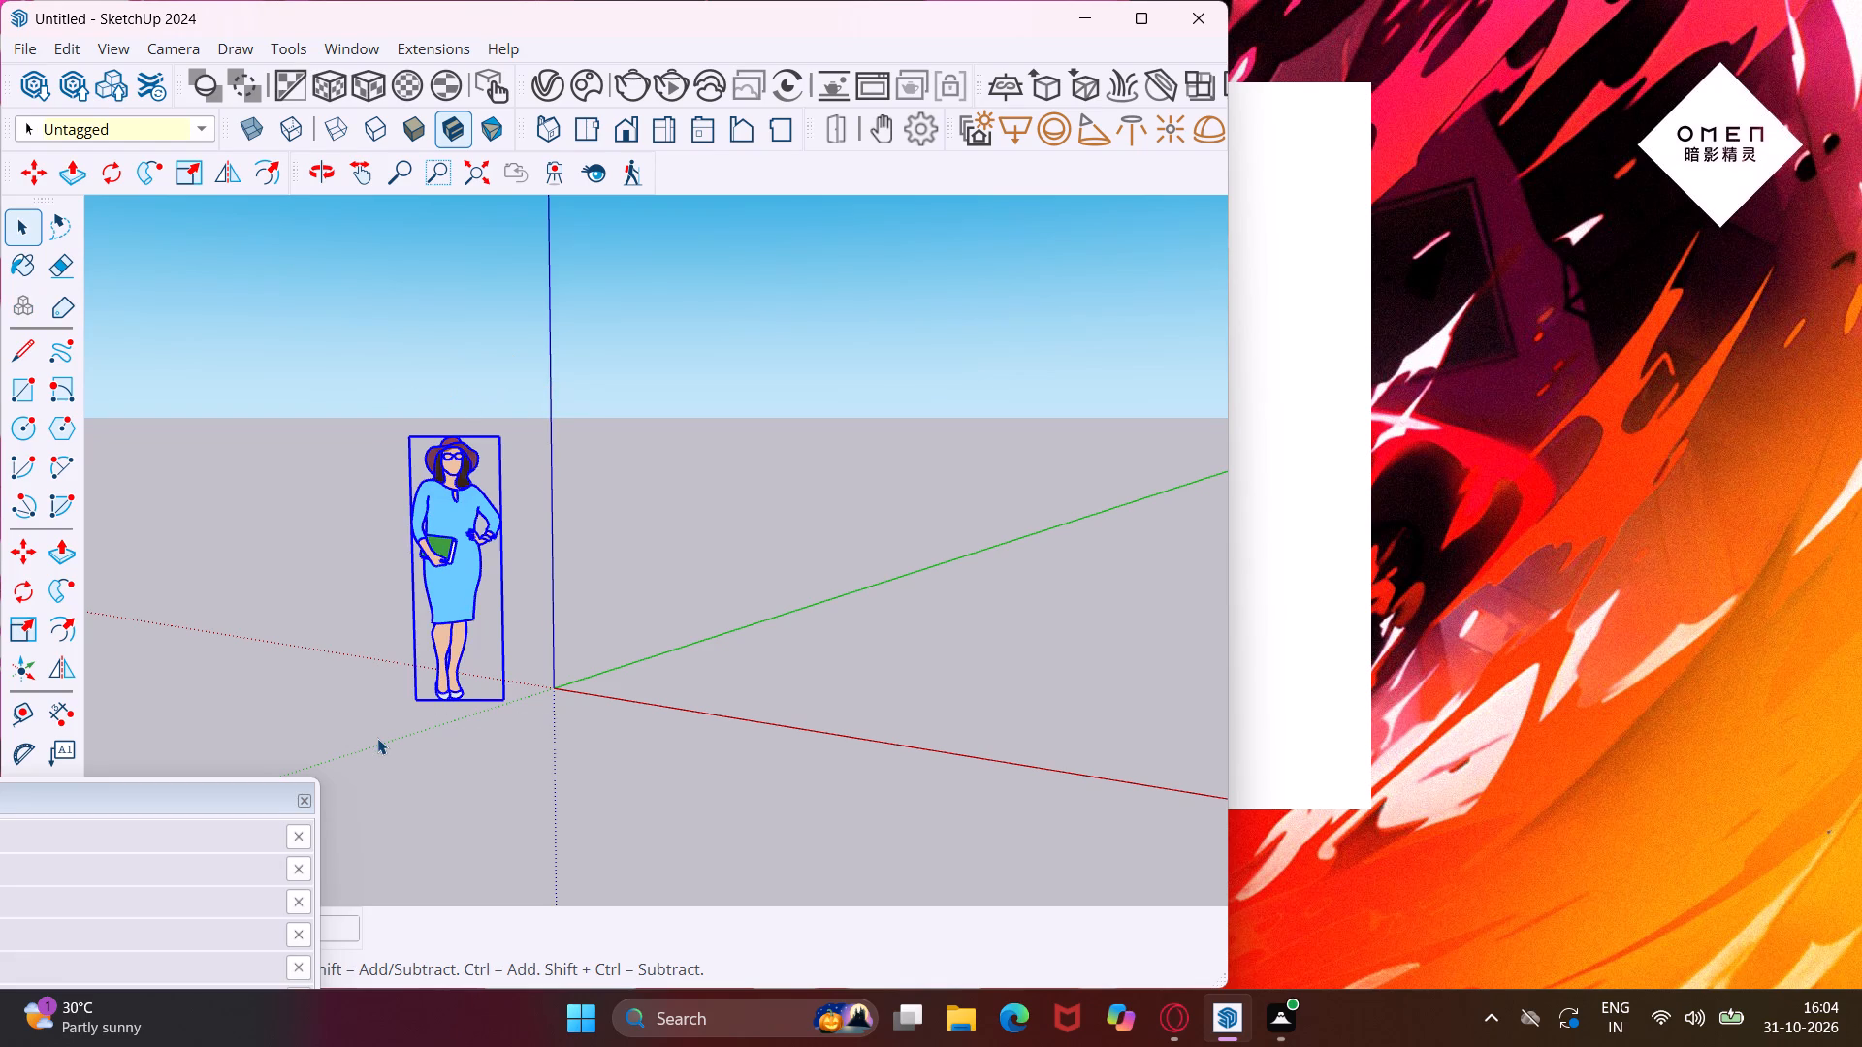
key(Delete)
middle_drag(522, 726, 530, 814)
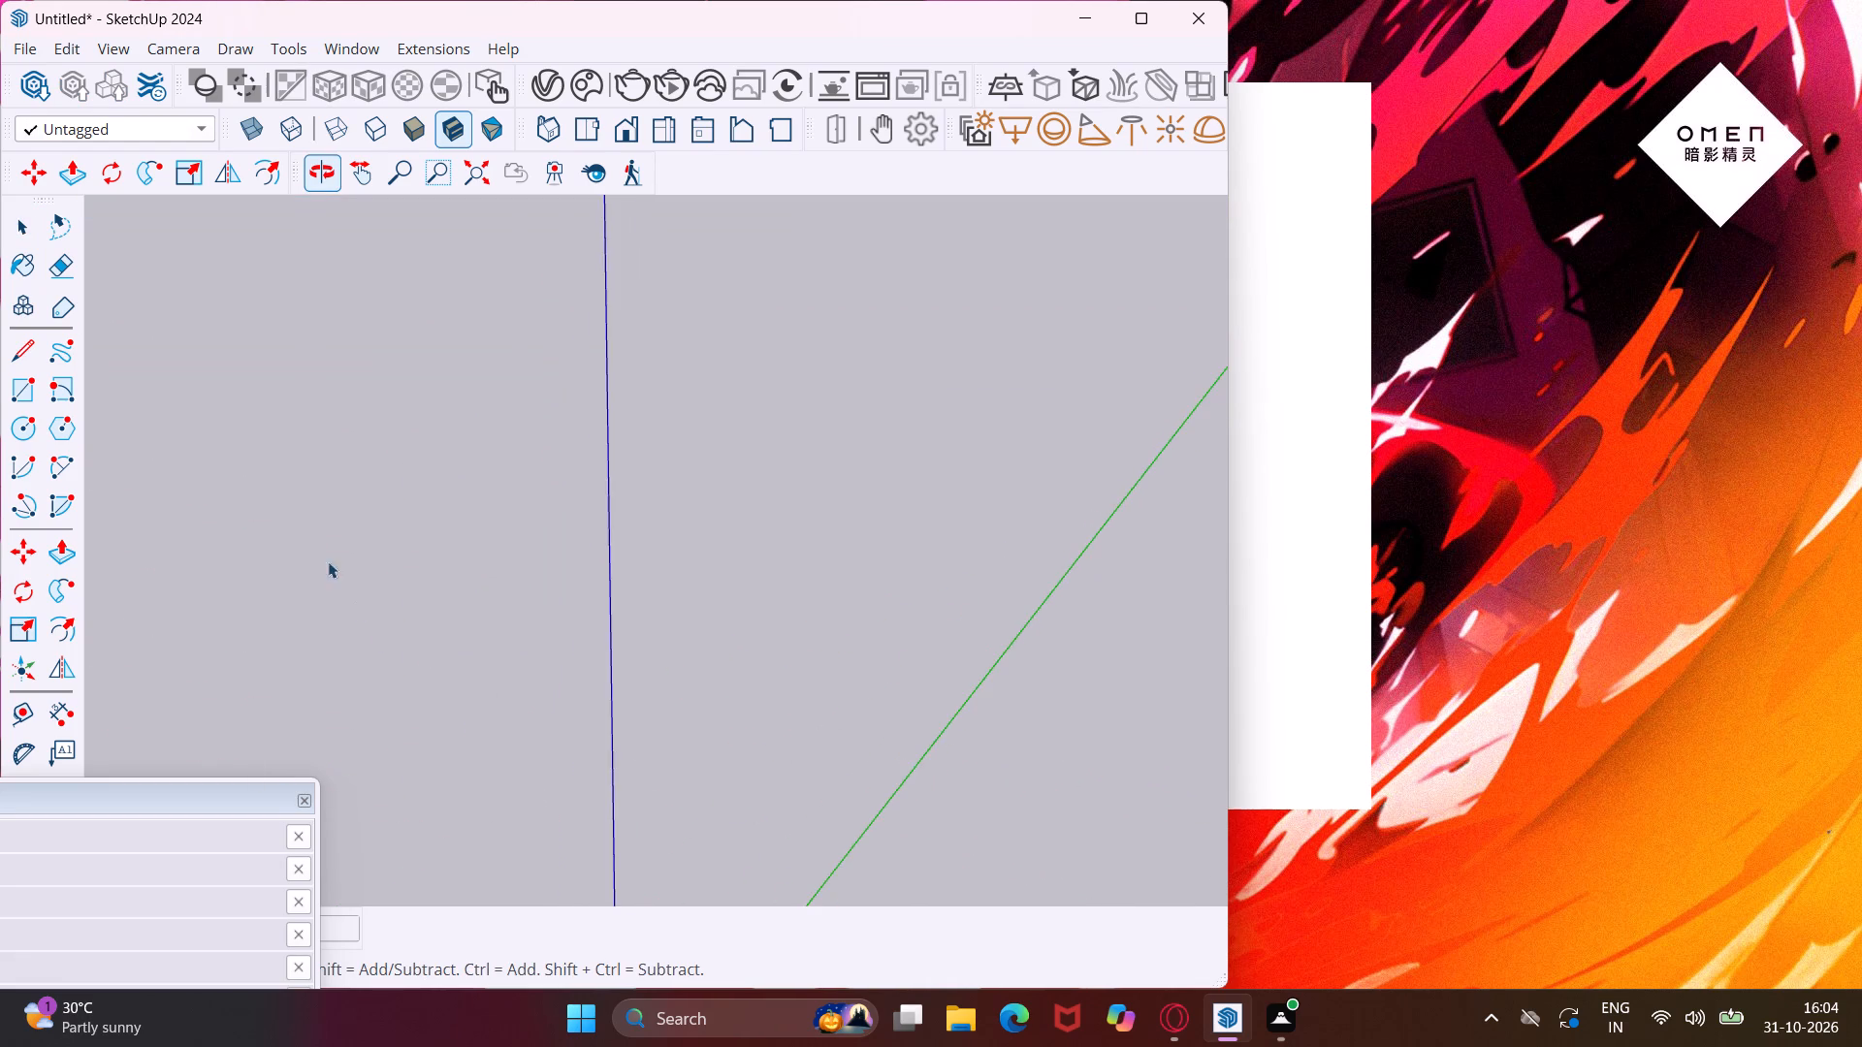
scroll(307, 538, down, 18)
middle_drag(432, 606, 409, 680)
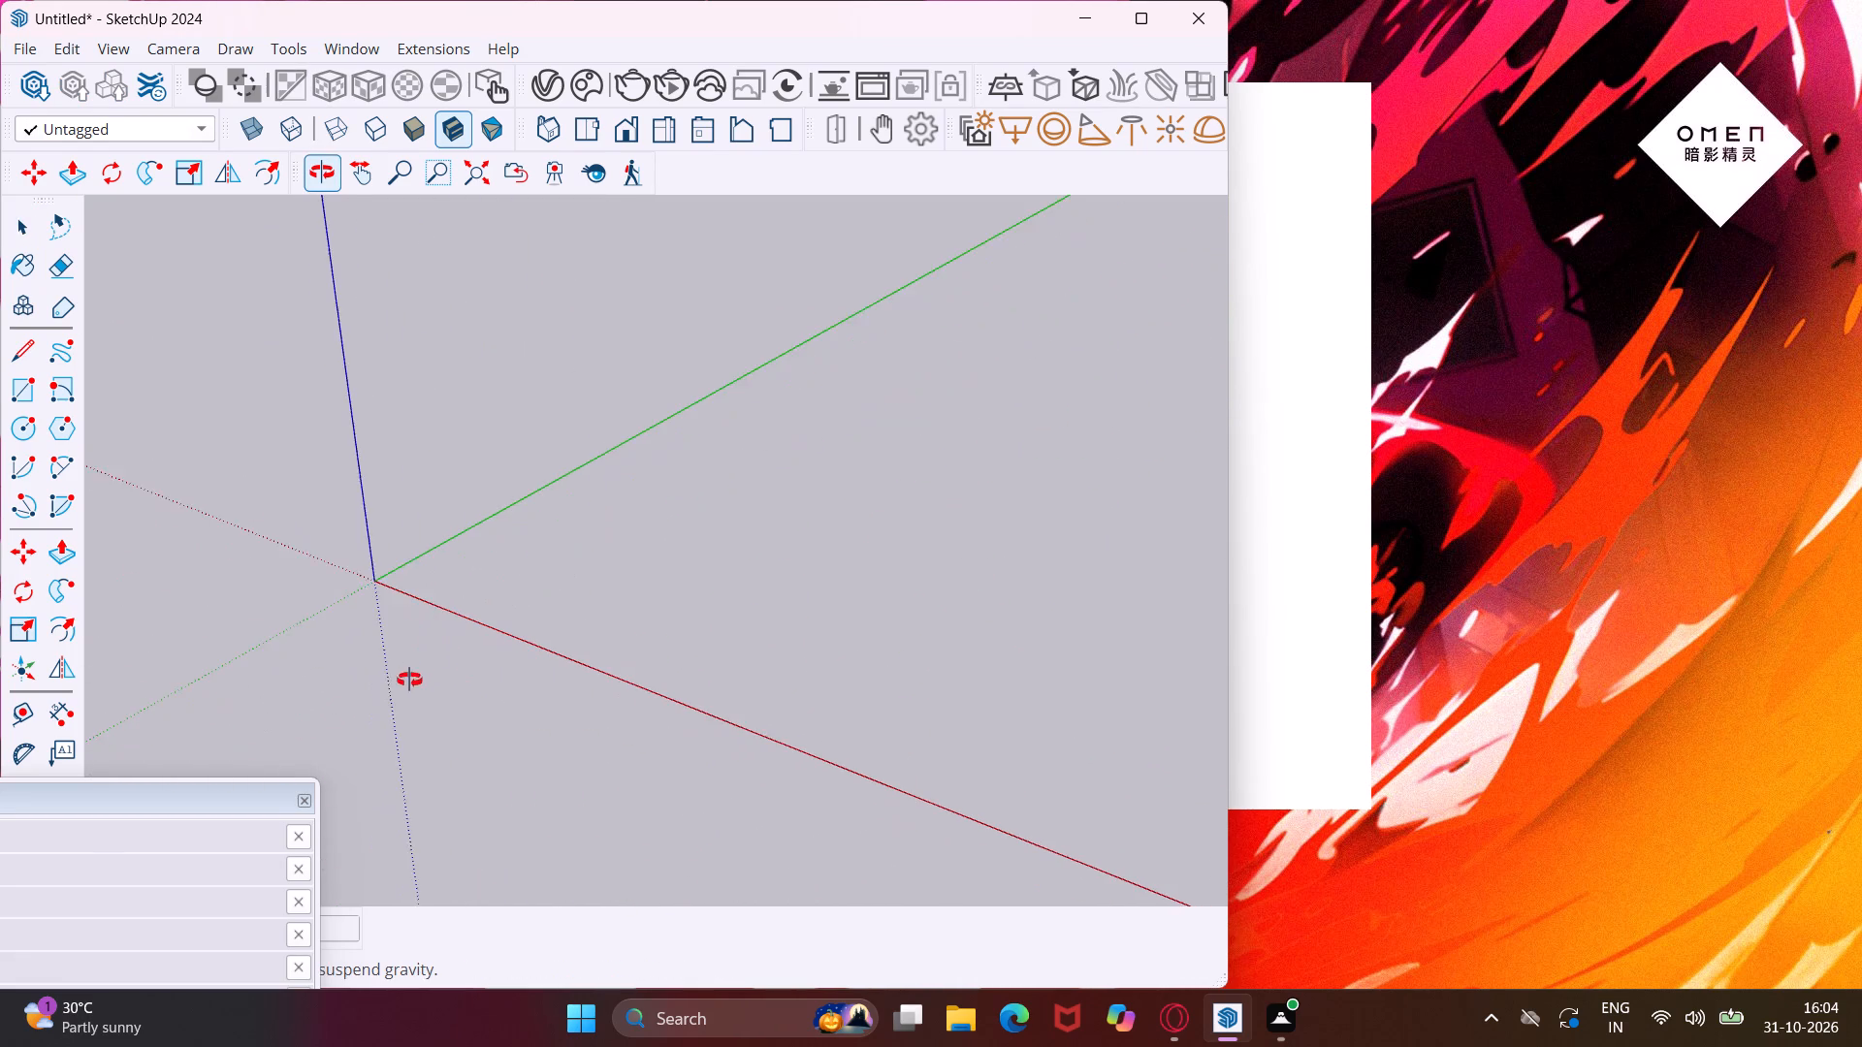
middle_drag(409, 680, 401, 703)
Open the white villa image from the elevation folder in Downloads and fit its viewer beside the modelling window, closing the file browser.
click(953, 1023)
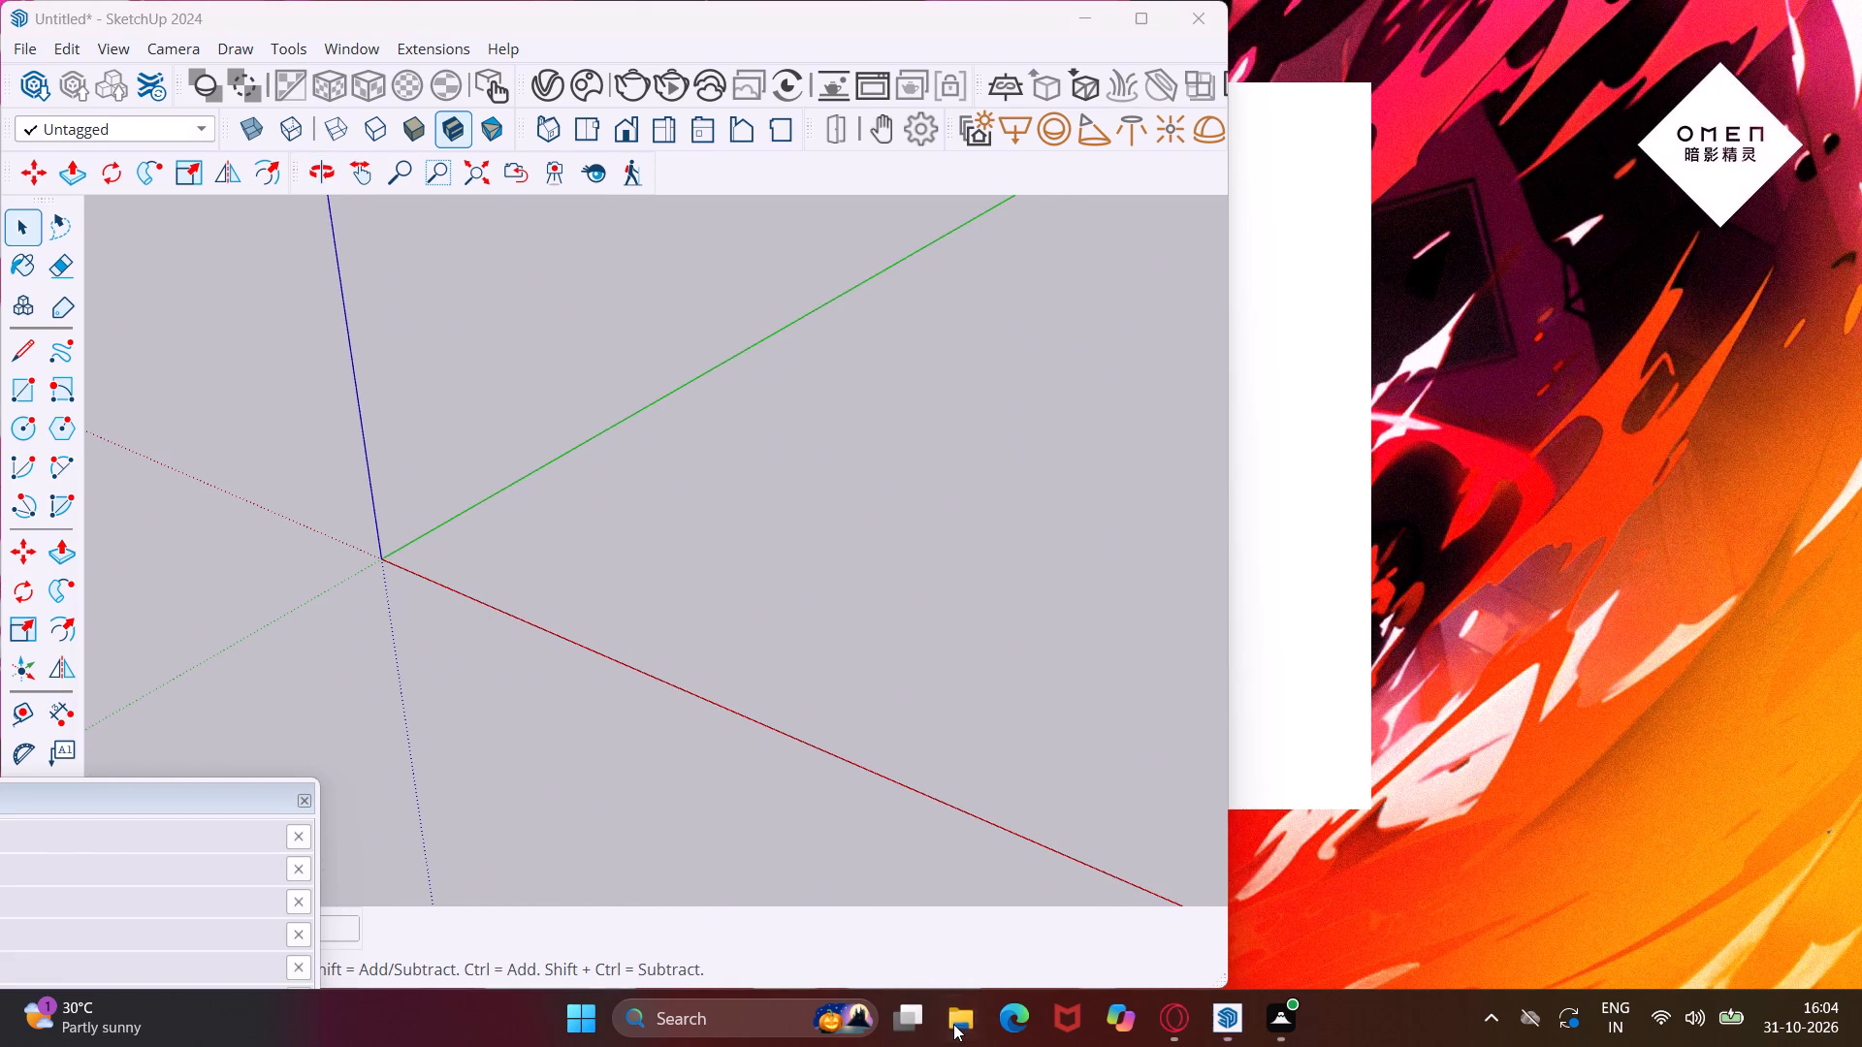
click(104, 699)
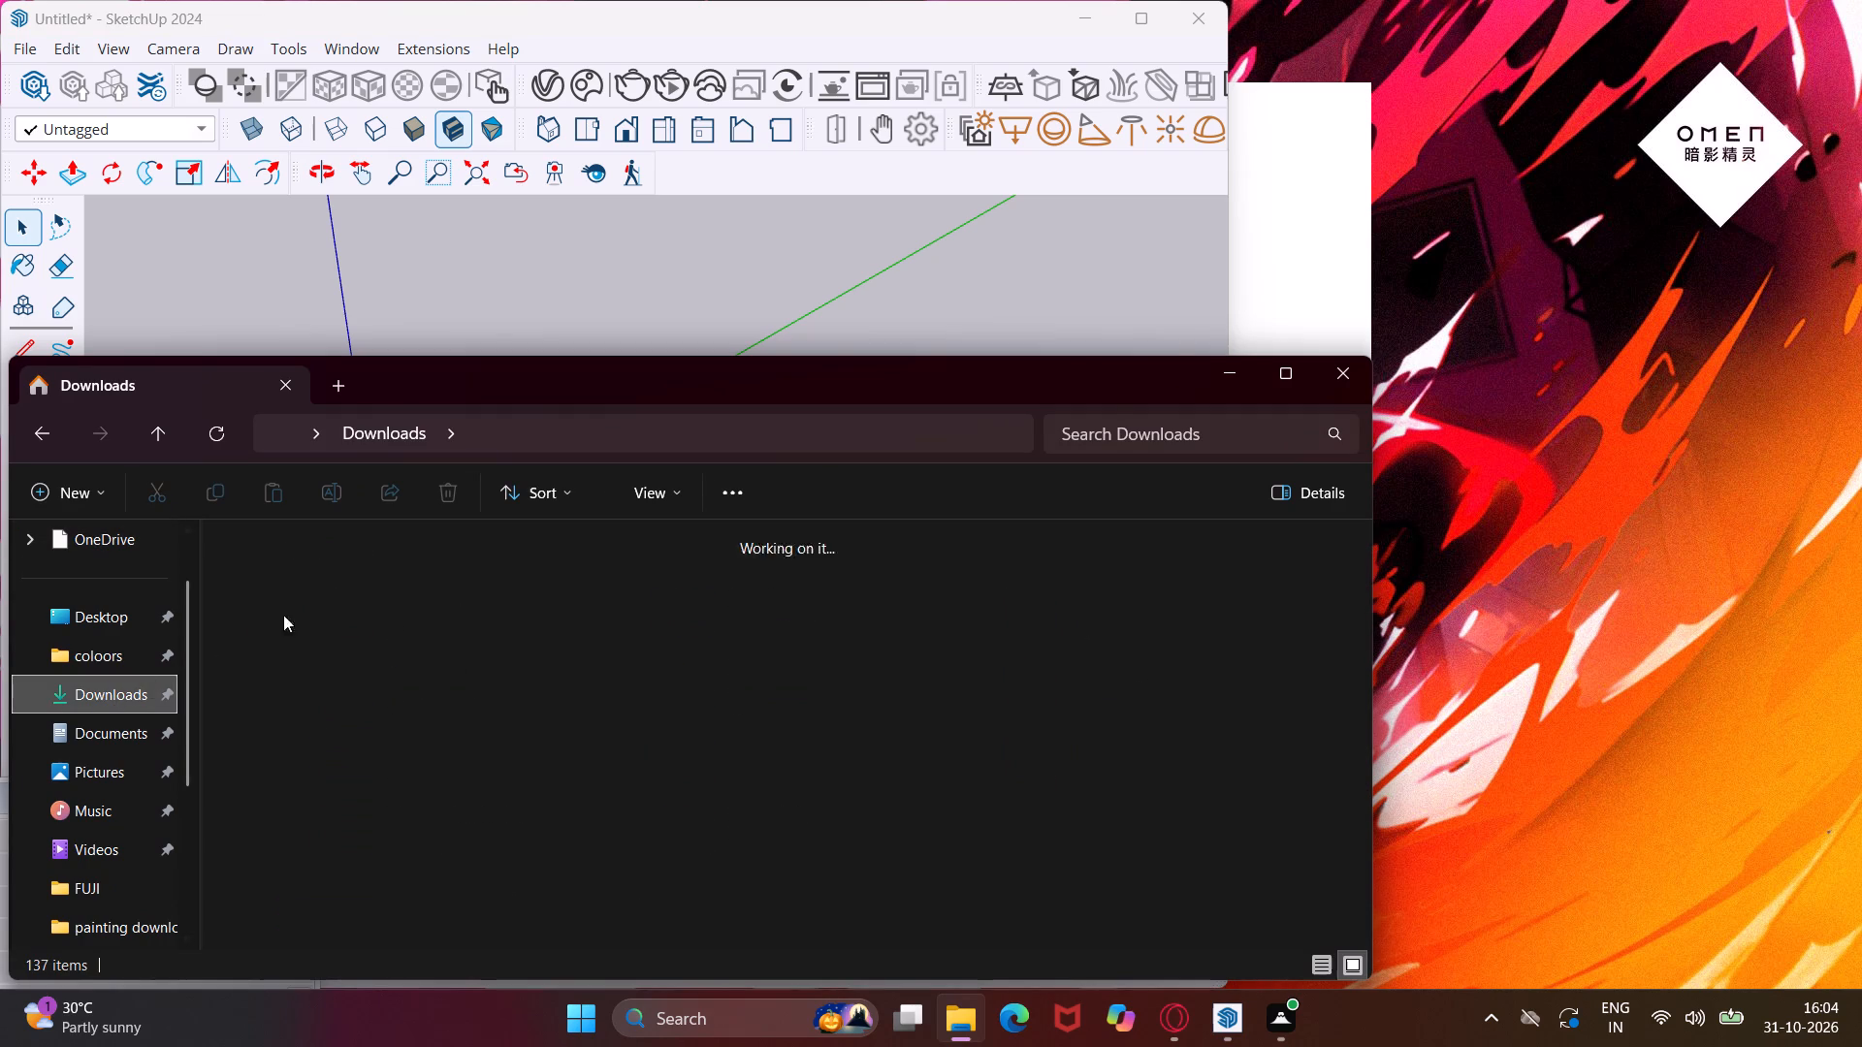
double_click(307, 614)
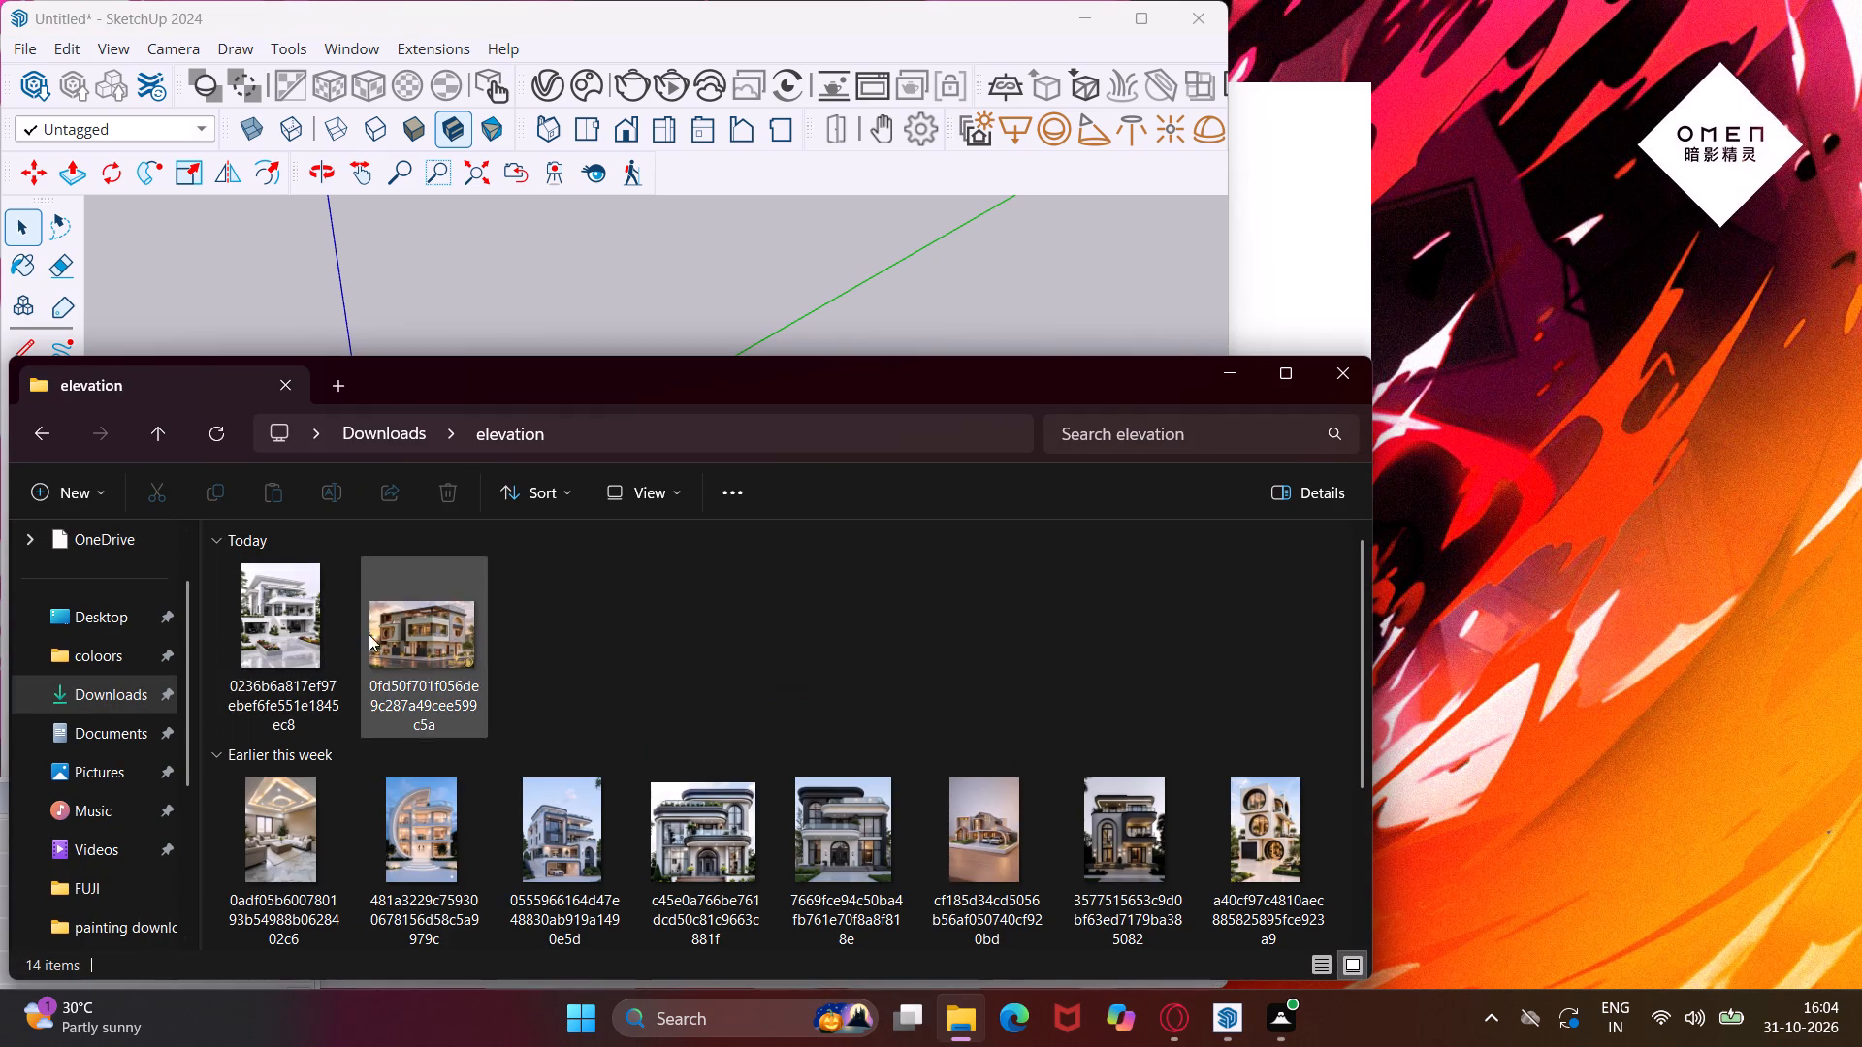
double_click(306, 634)
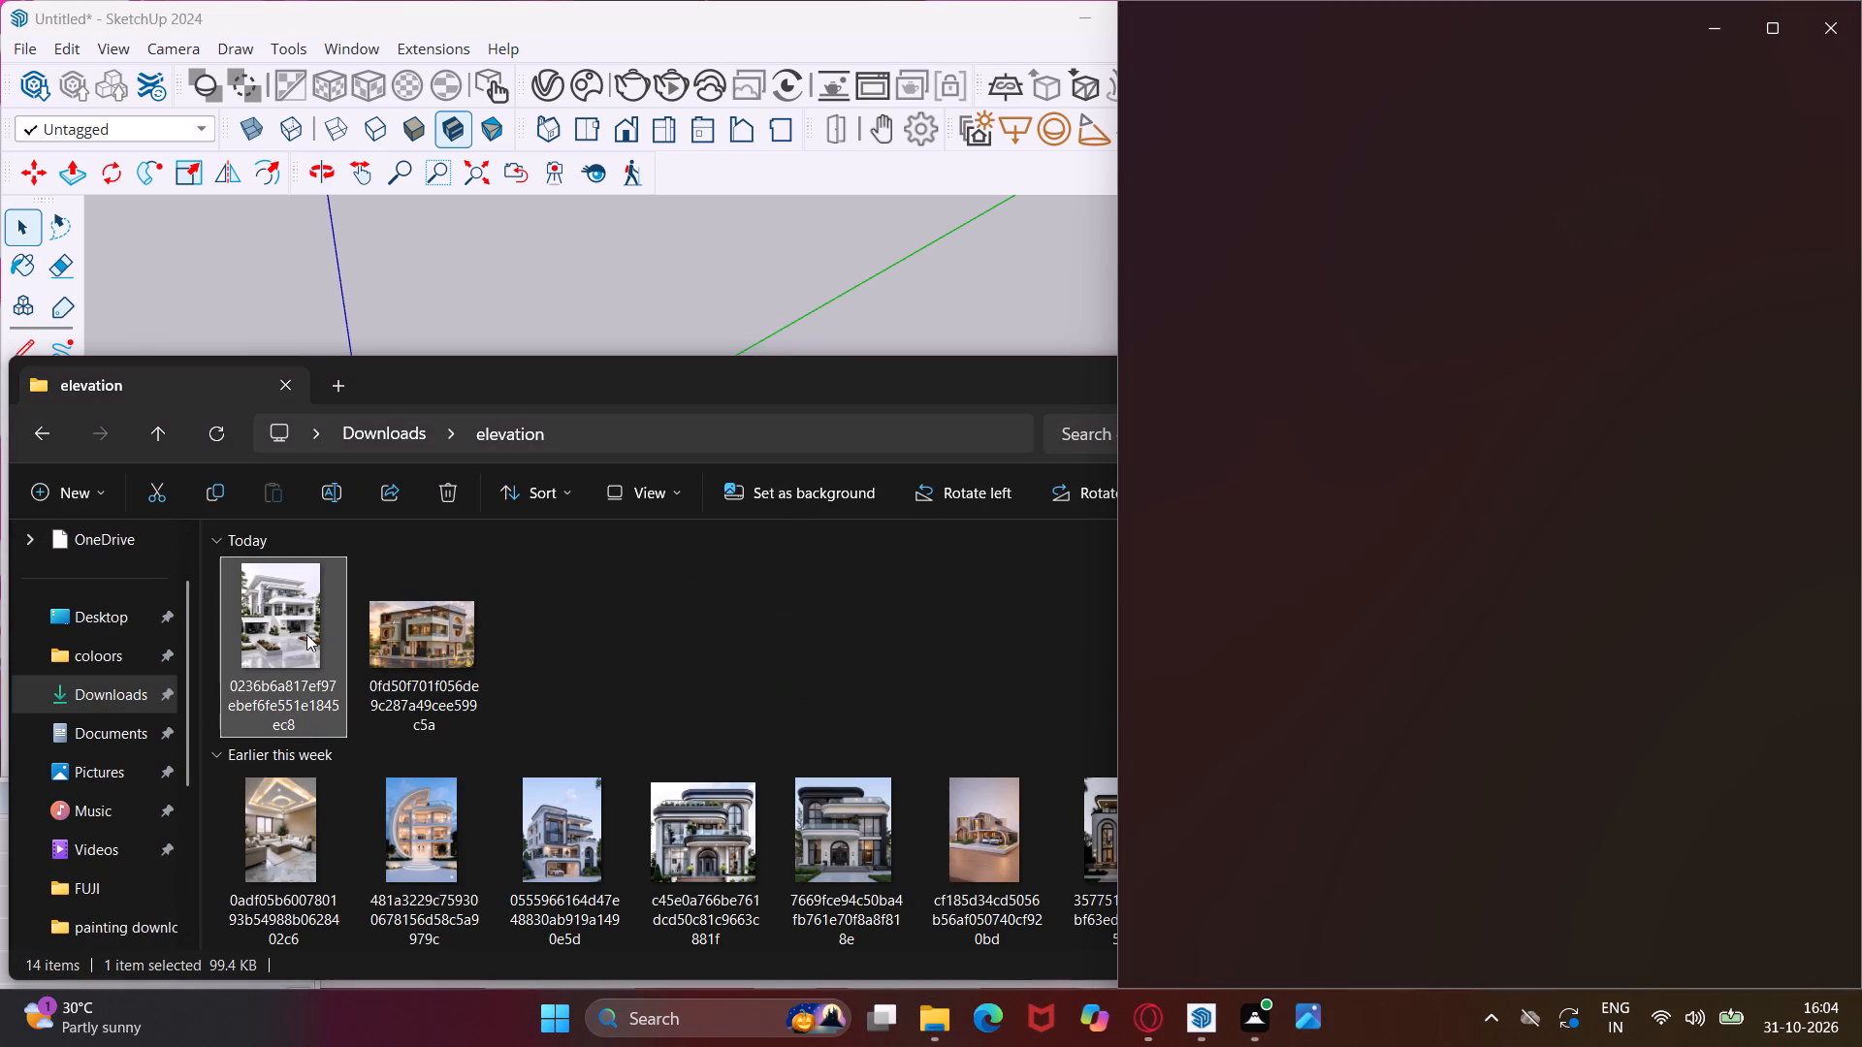
click(832, 375)
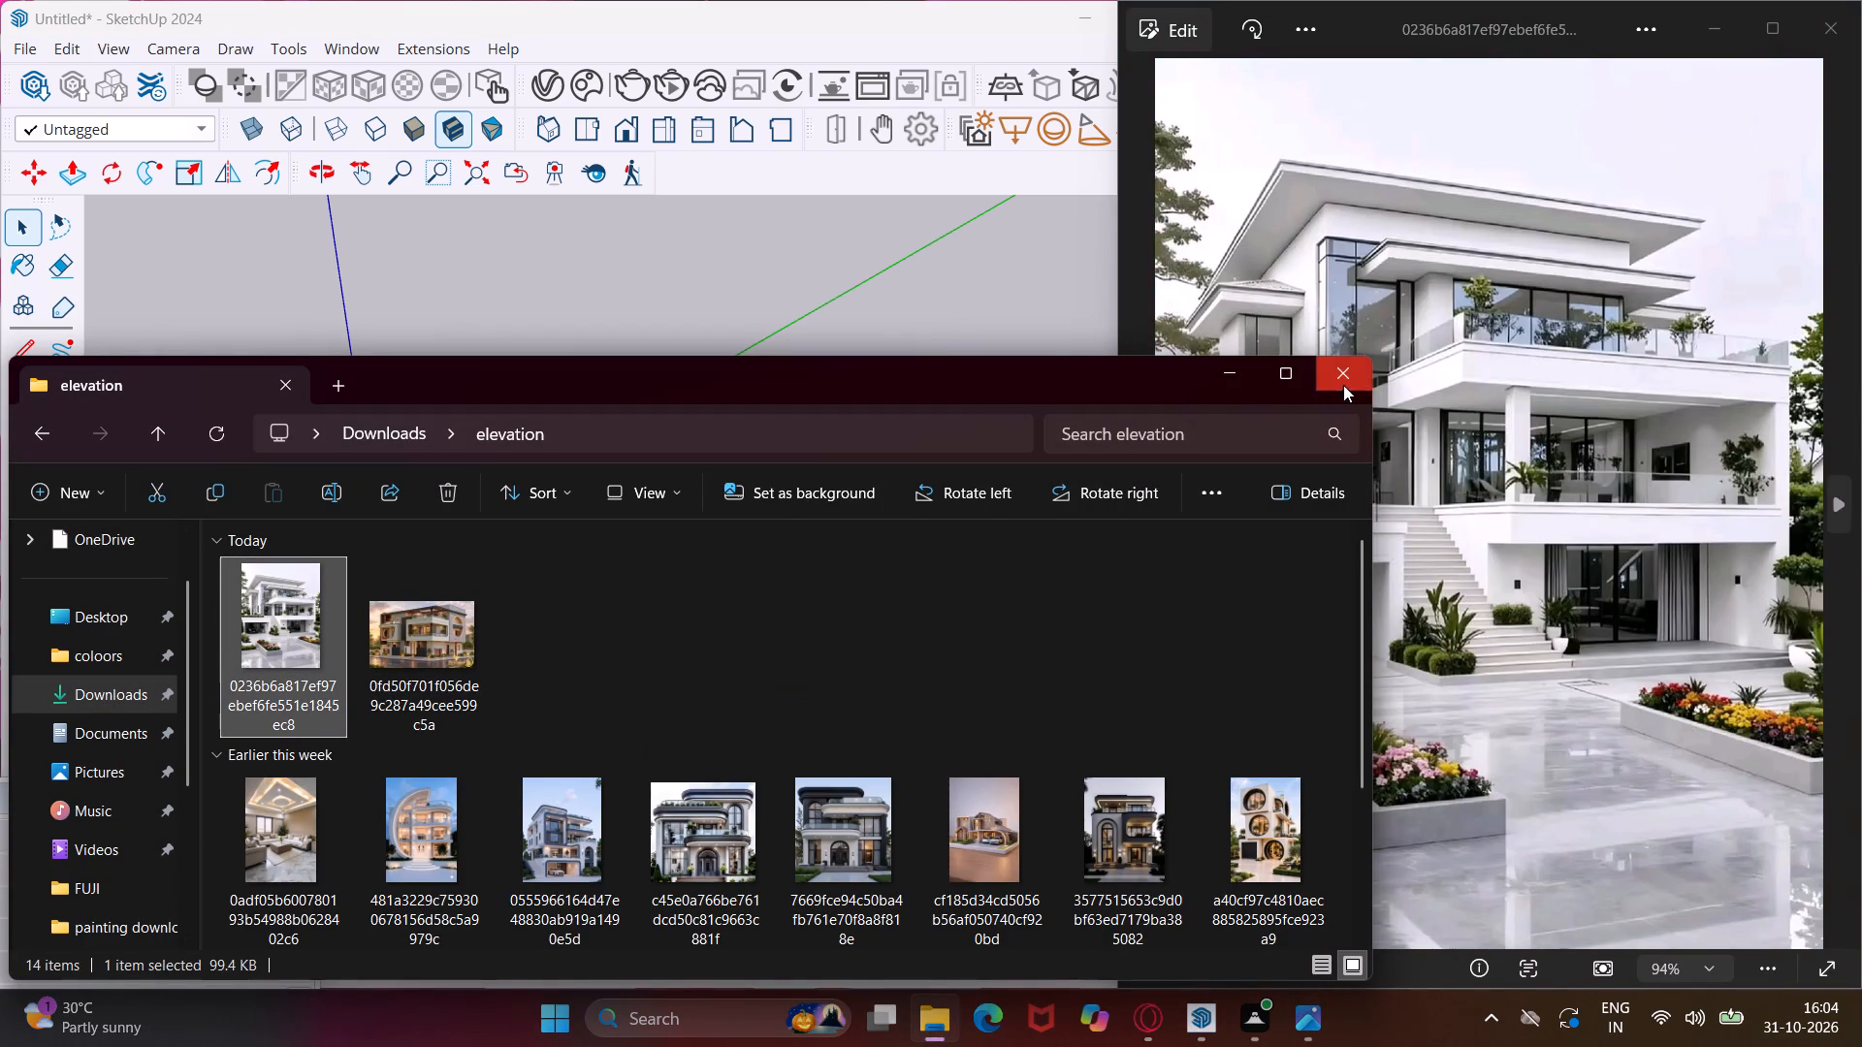
click(1343, 385)
drag(1117, 521, 1140, 522)
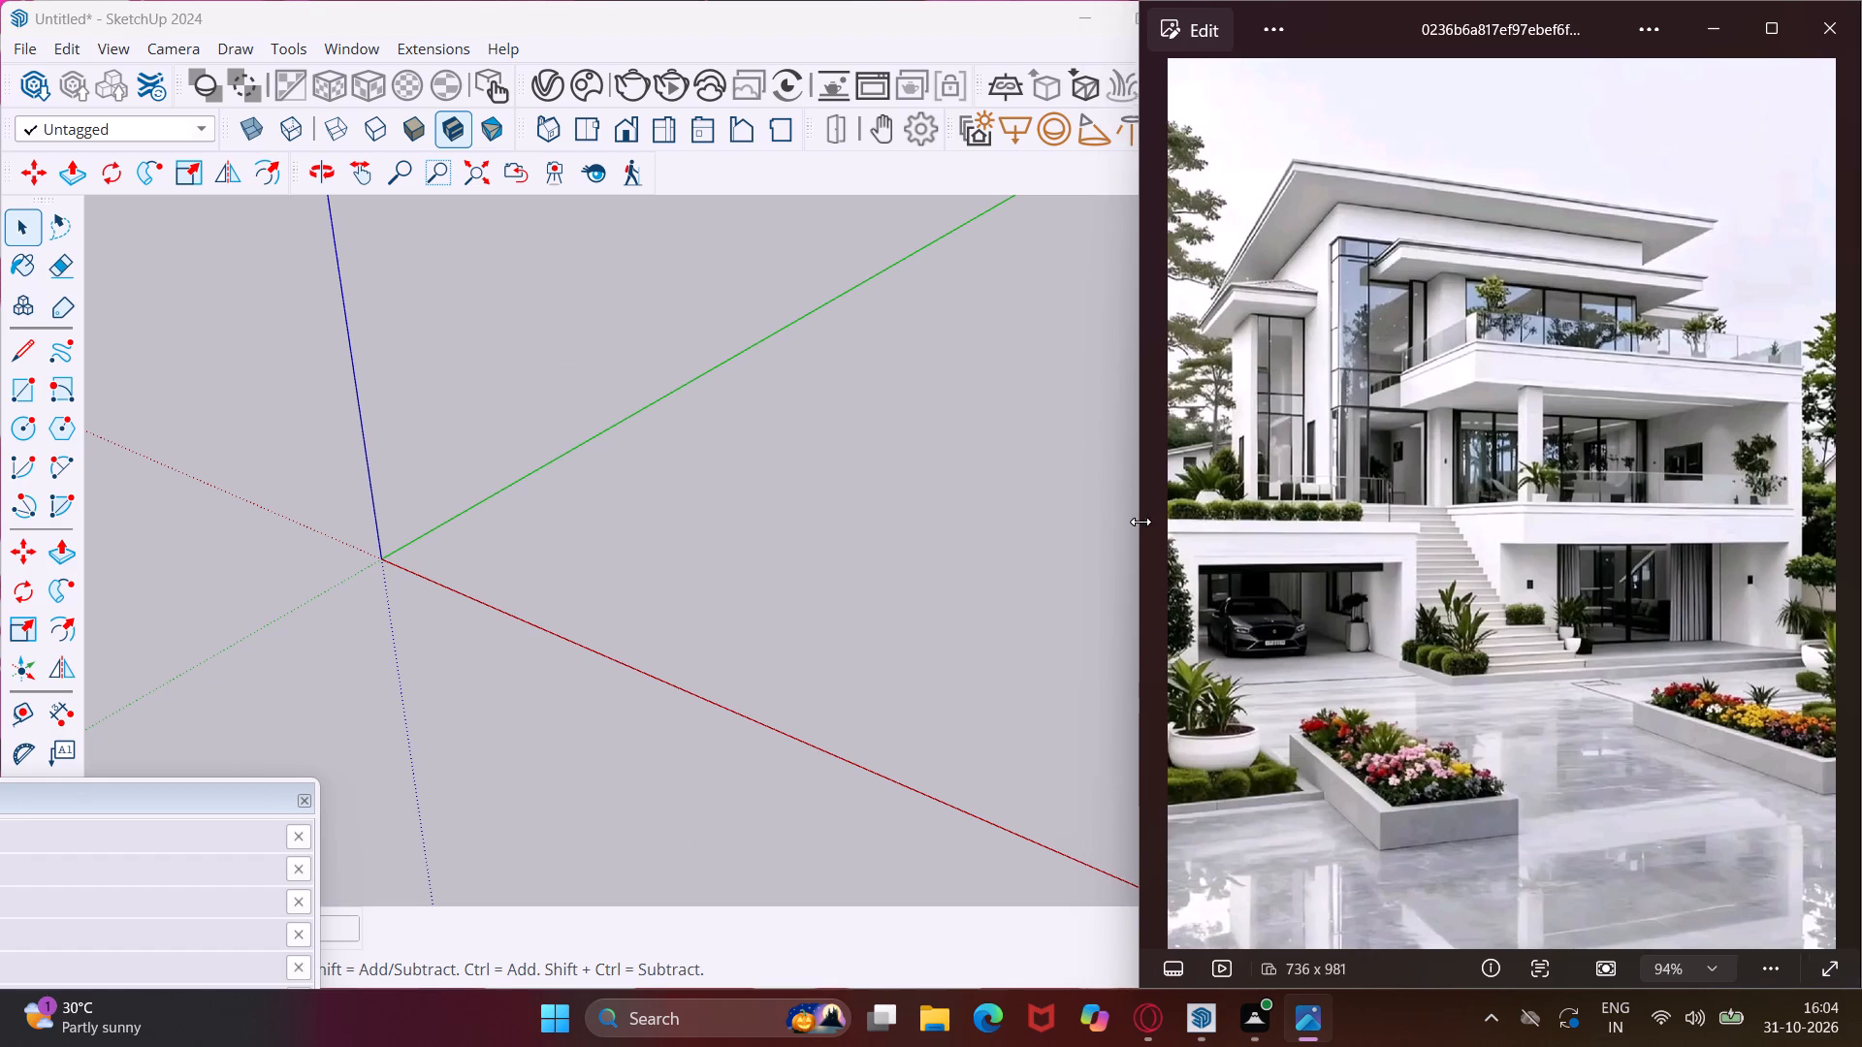
drag(1140, 522, 1236, 523)
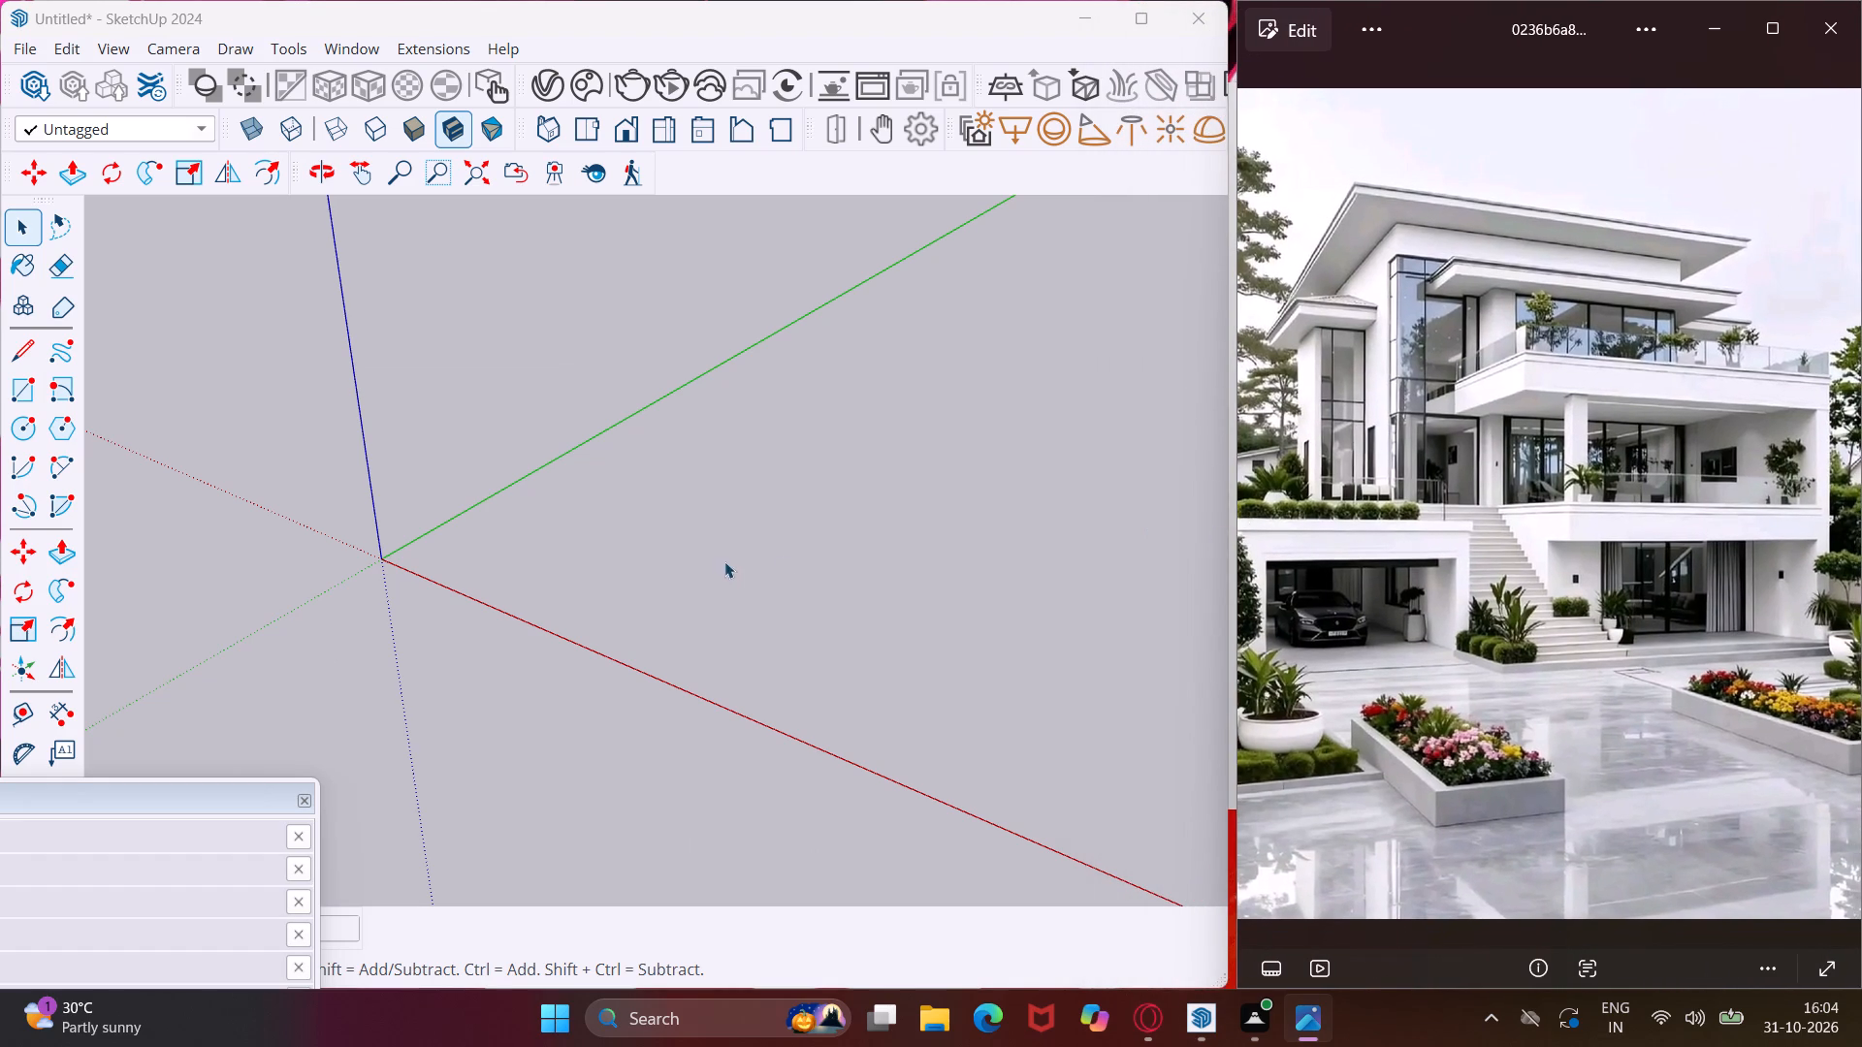
Draw a 30' by 30' rectangle on the ground plane near the origin.
click(818, 581)
middle_drag(828, 581, 806, 743)
scroll(828, 581, up, 1)
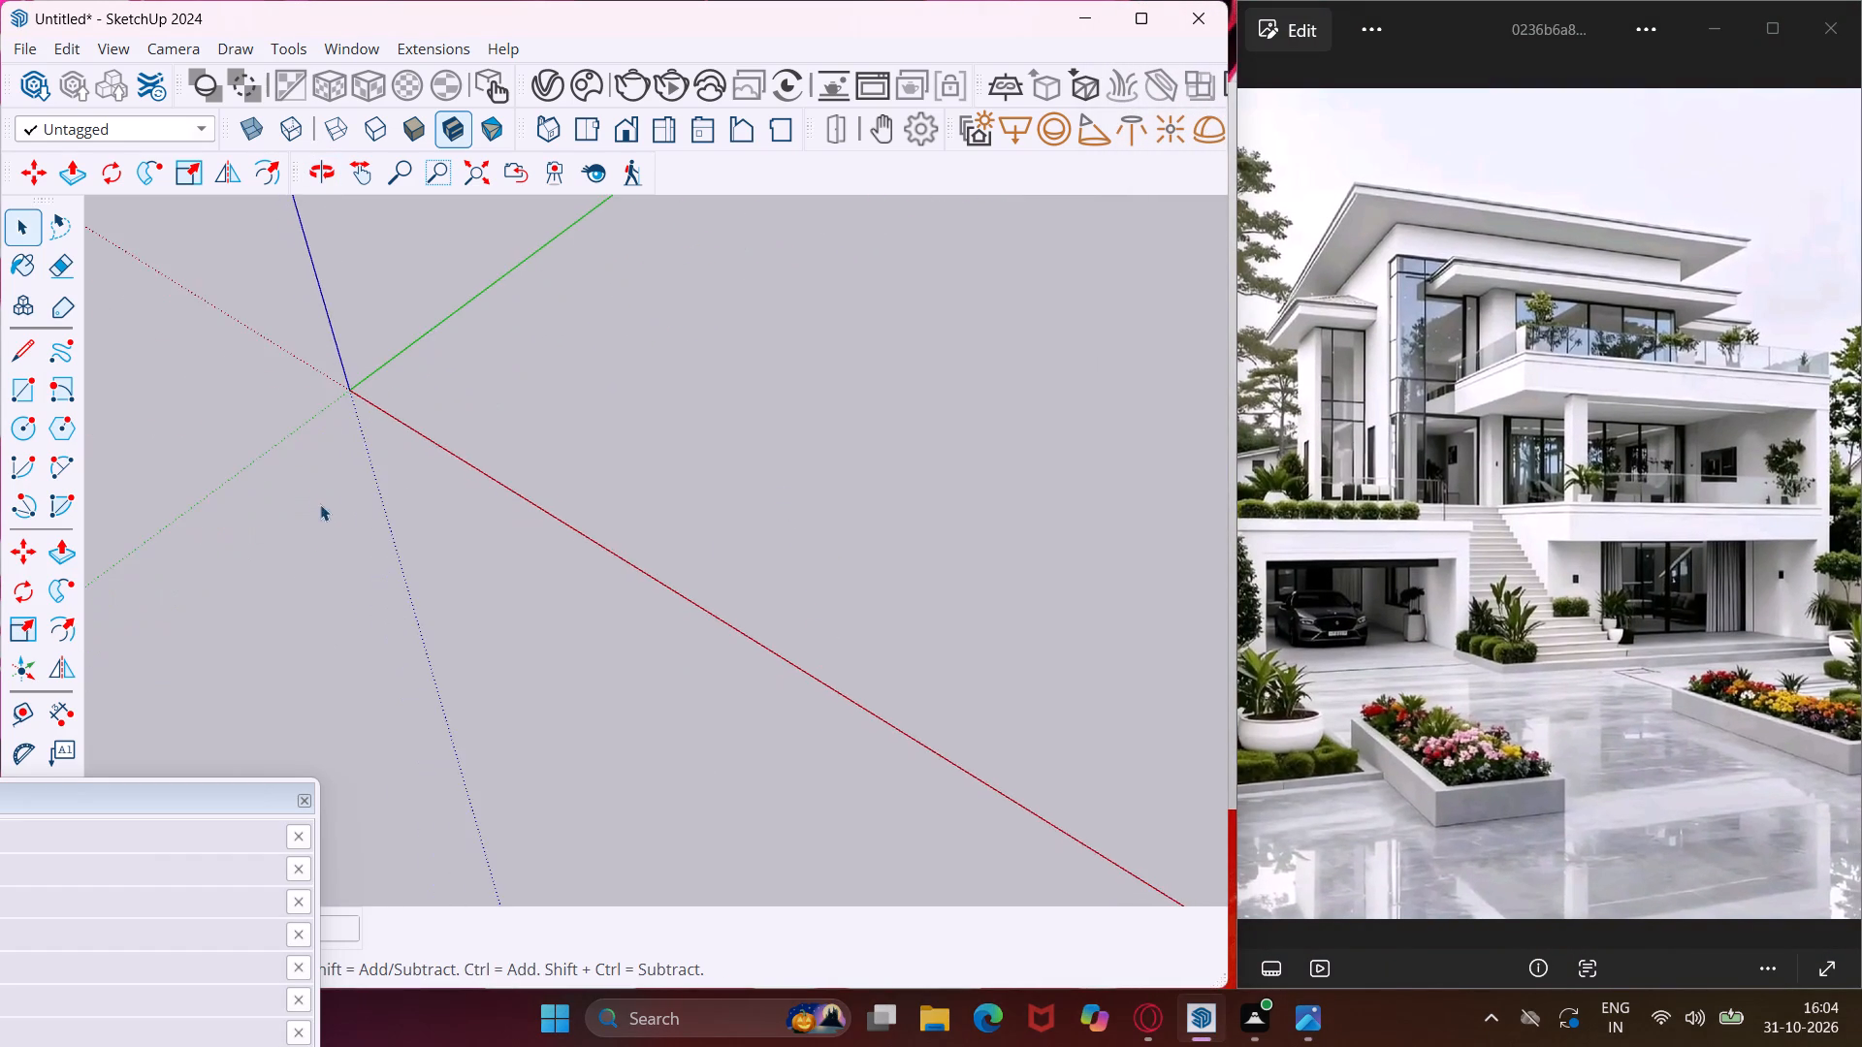
scroll(309, 492, down, 6)
scroll(362, 419, down, 6)
click(21, 396)
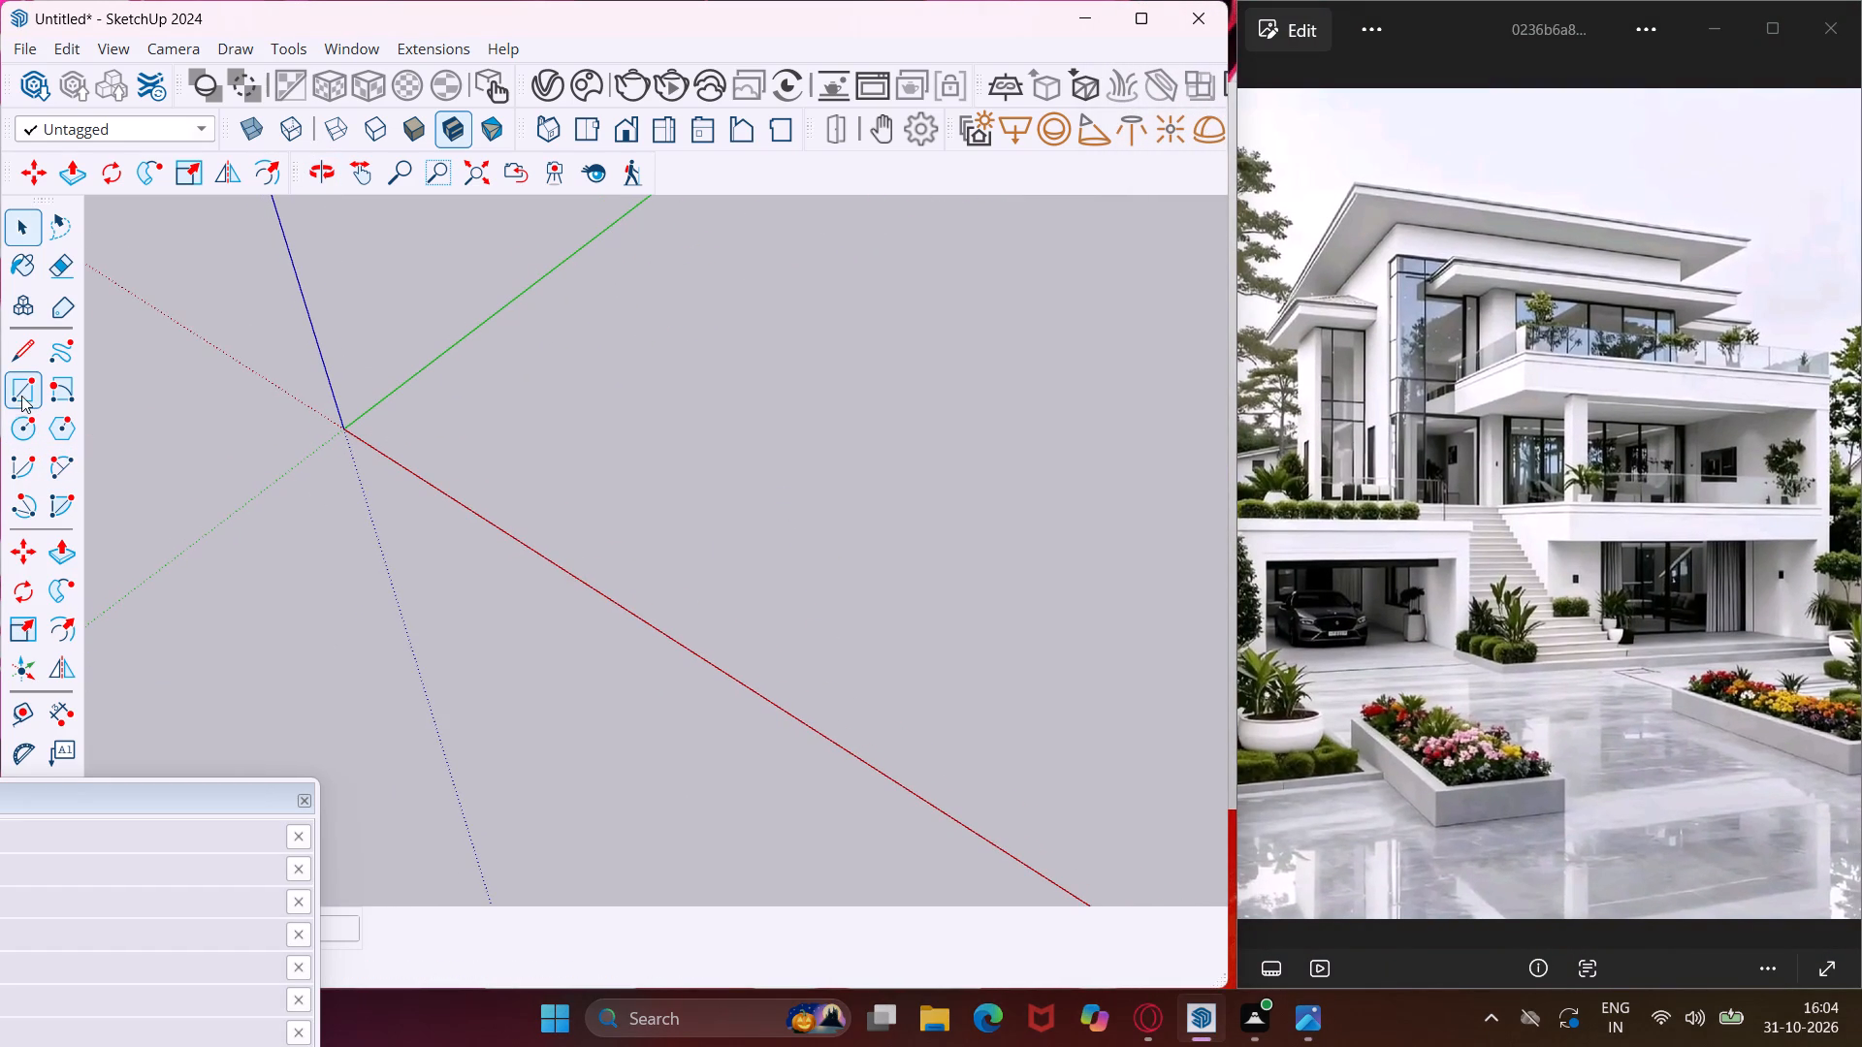
click(487, 397)
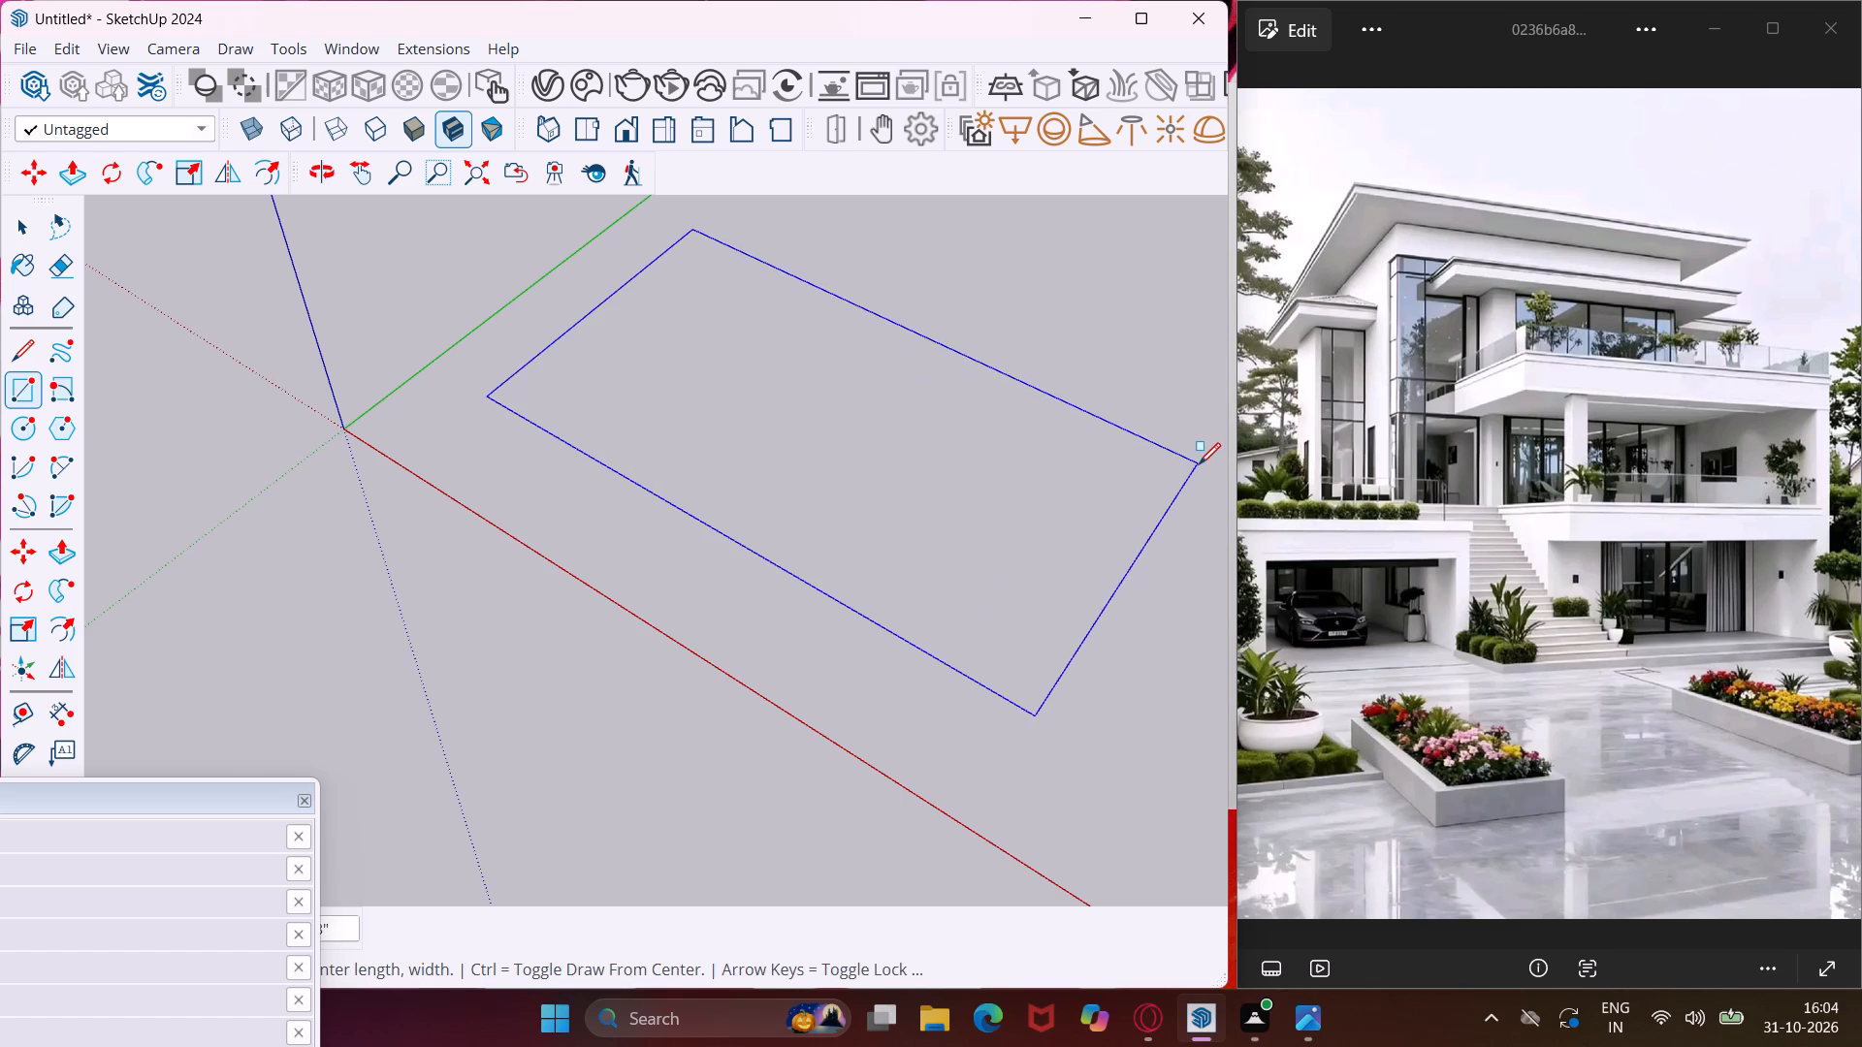
click(1199, 464)
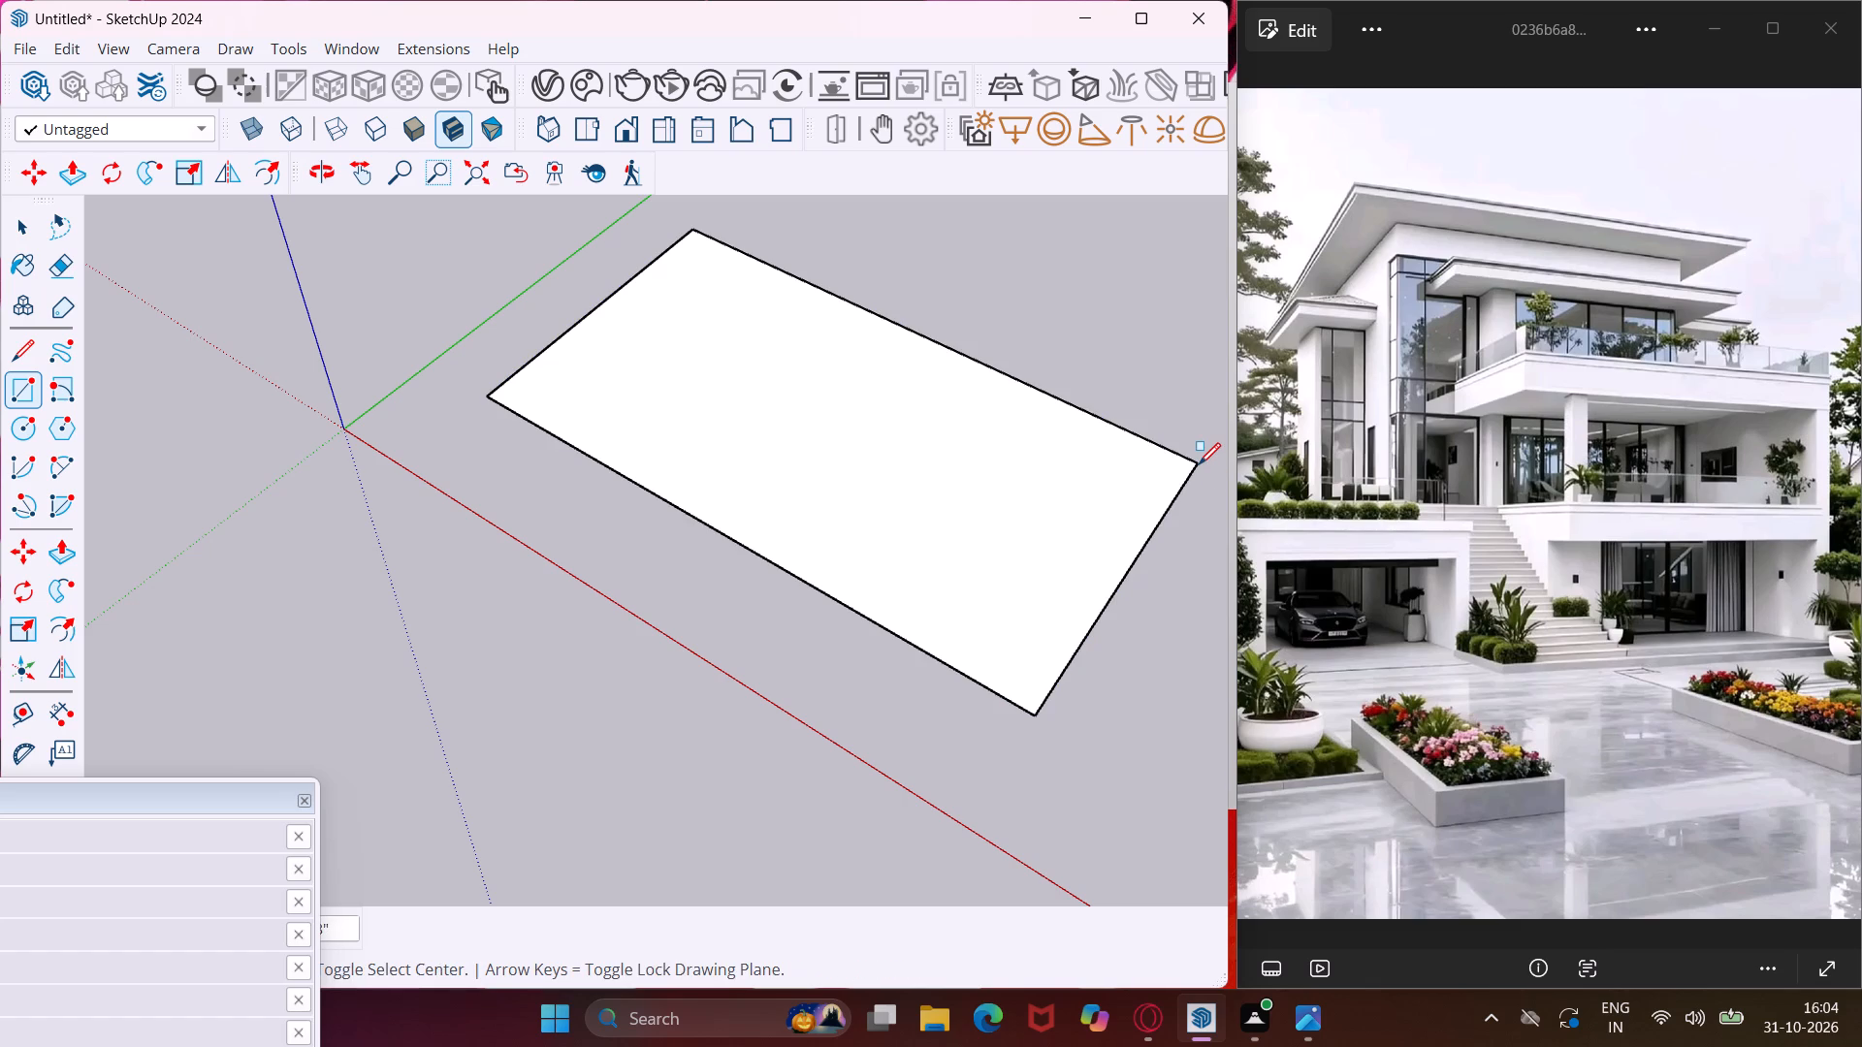
text(30',30')
key(Return)
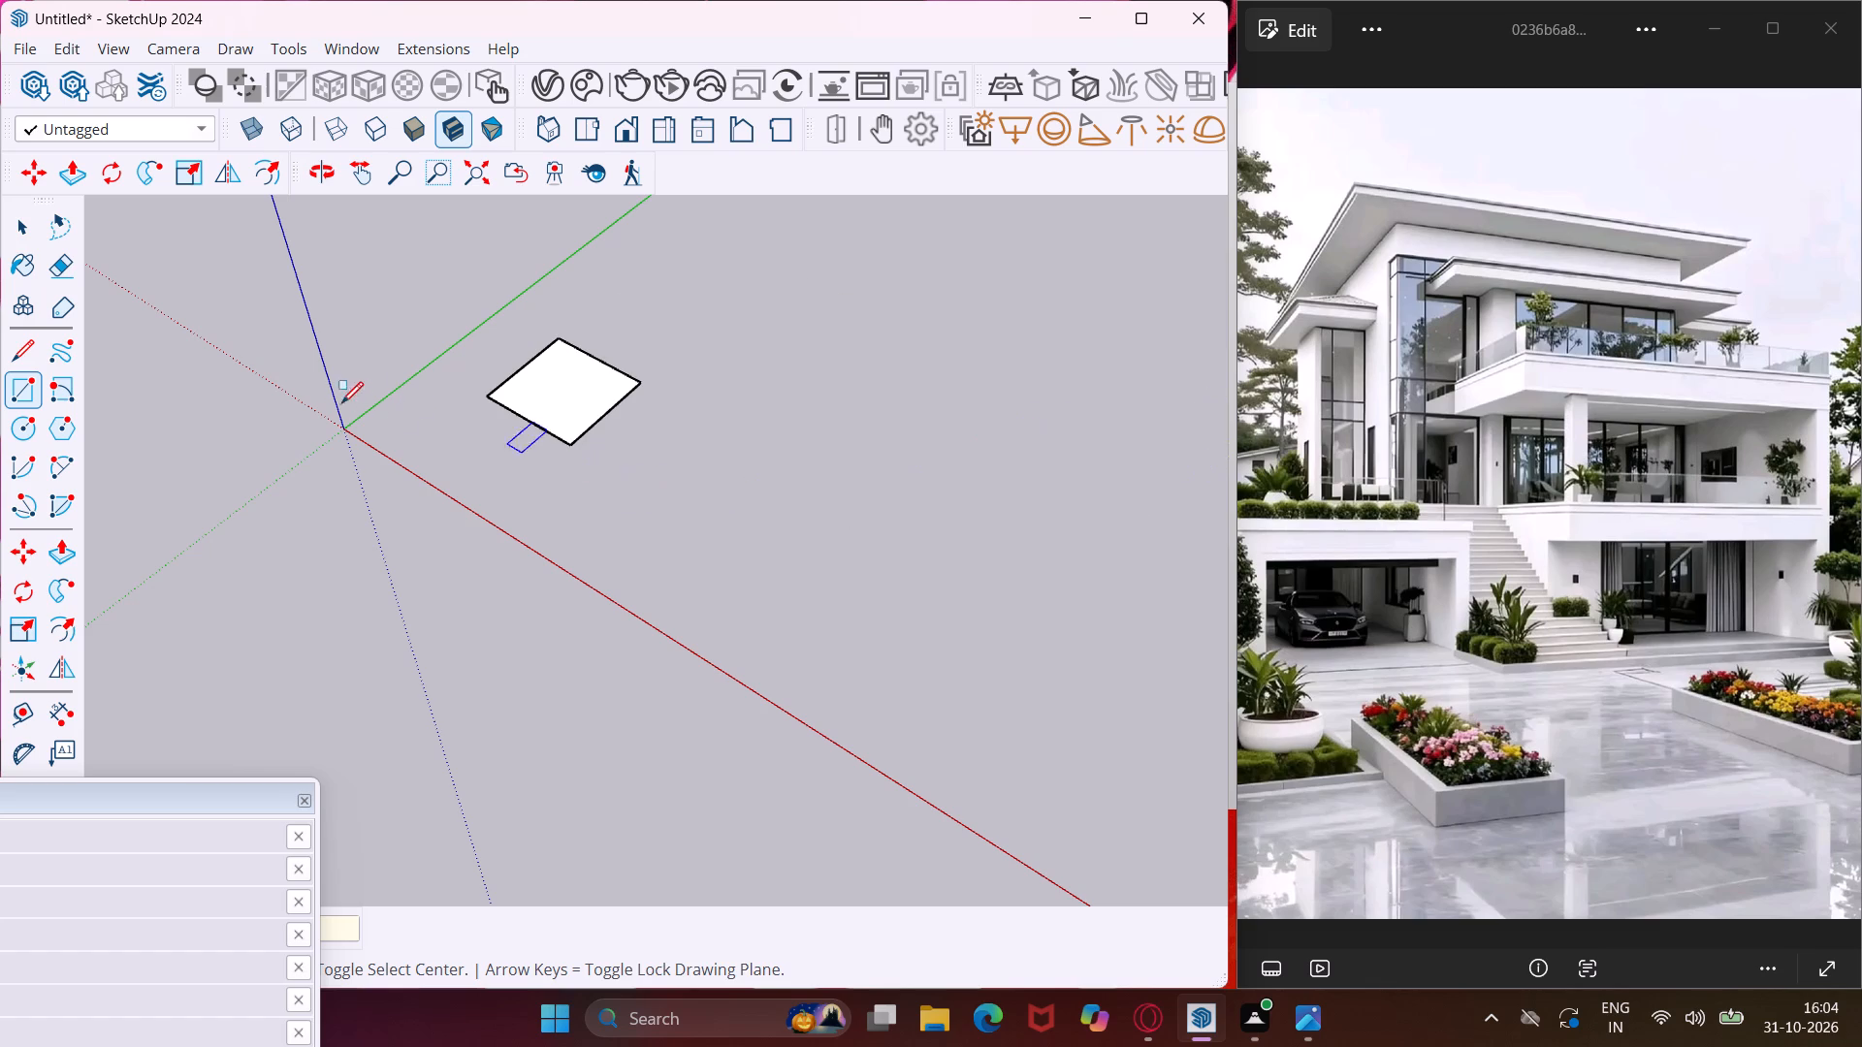
key(Escape)
key(space)
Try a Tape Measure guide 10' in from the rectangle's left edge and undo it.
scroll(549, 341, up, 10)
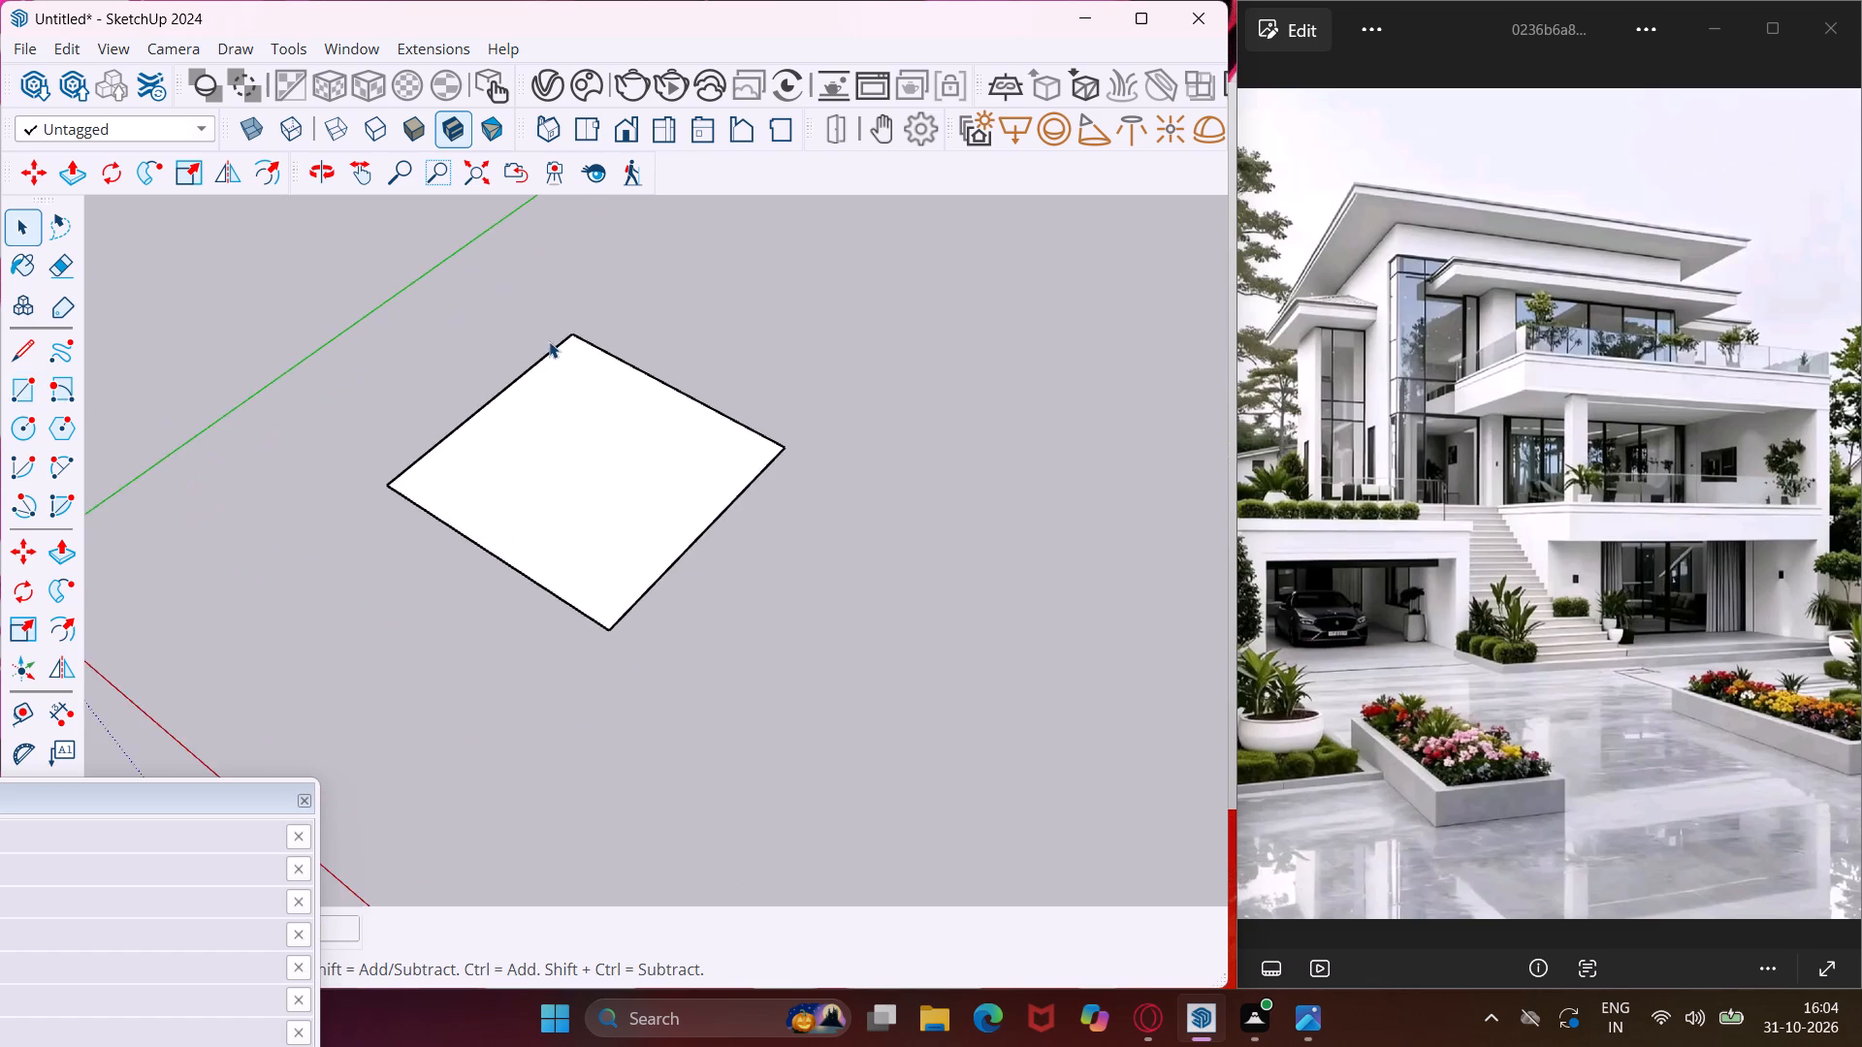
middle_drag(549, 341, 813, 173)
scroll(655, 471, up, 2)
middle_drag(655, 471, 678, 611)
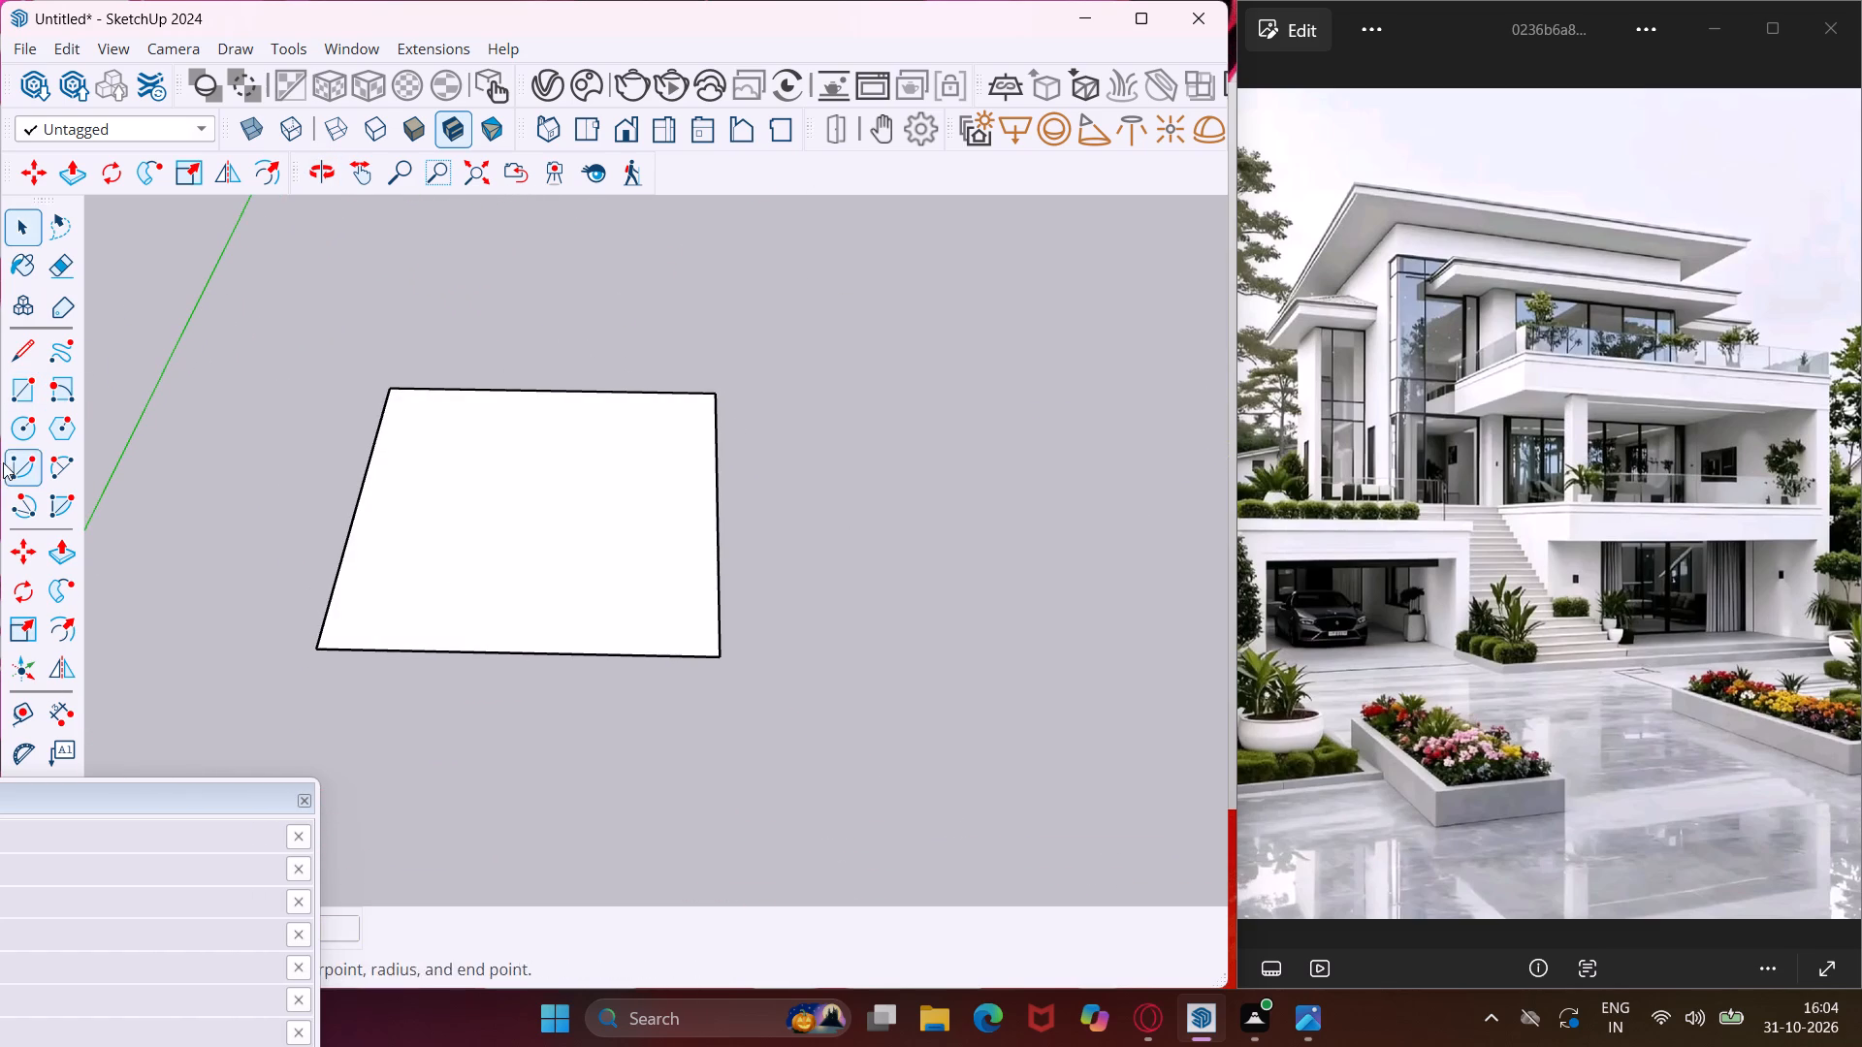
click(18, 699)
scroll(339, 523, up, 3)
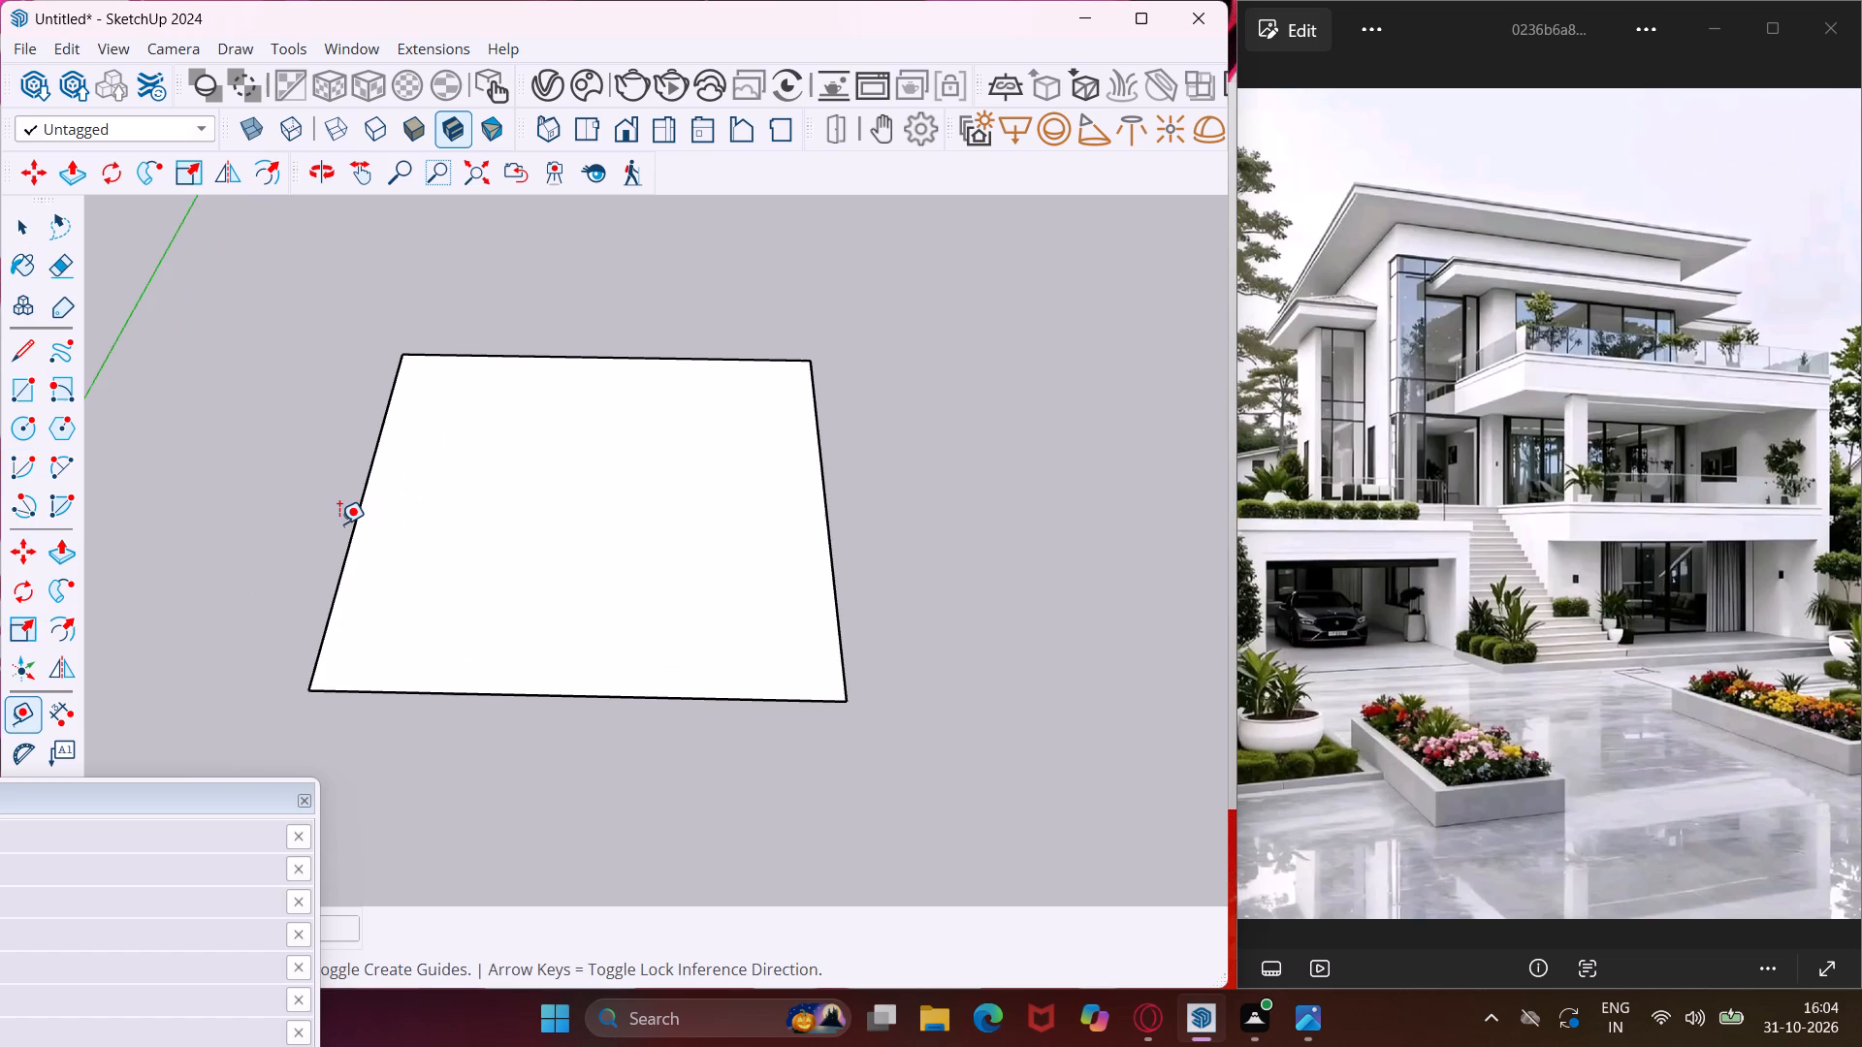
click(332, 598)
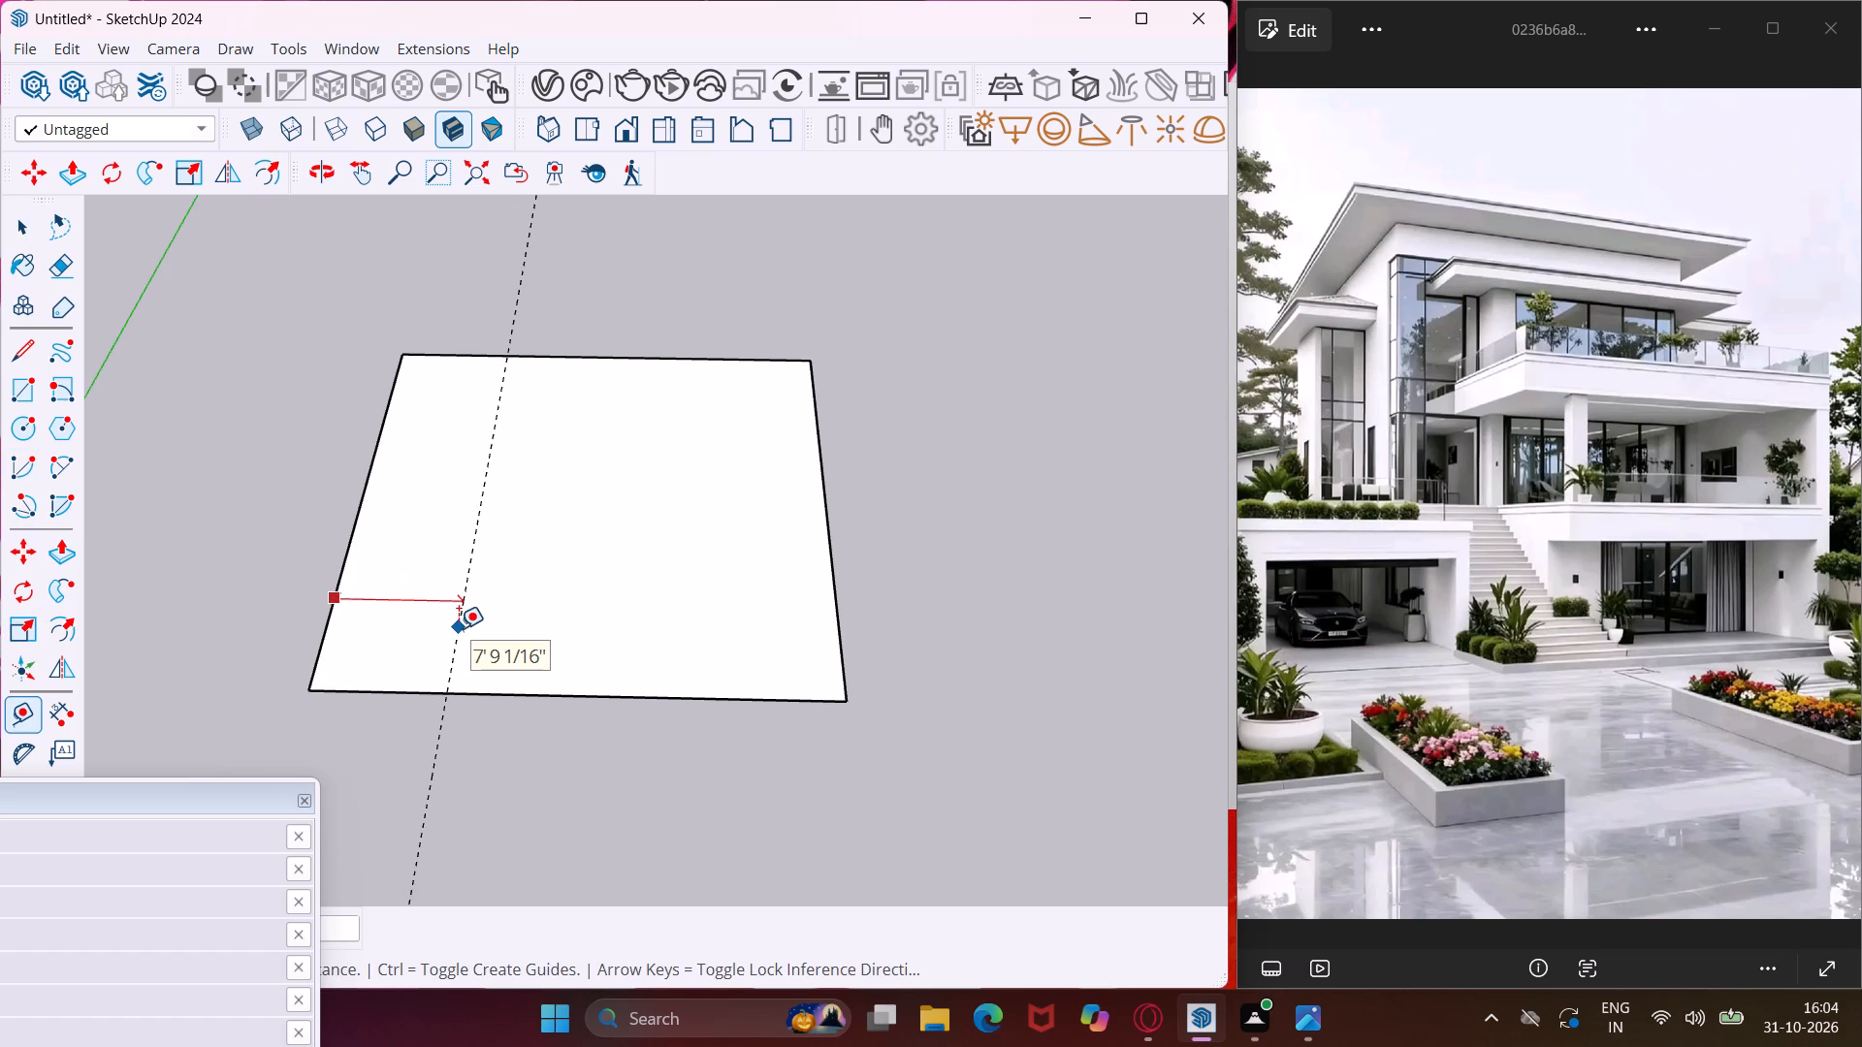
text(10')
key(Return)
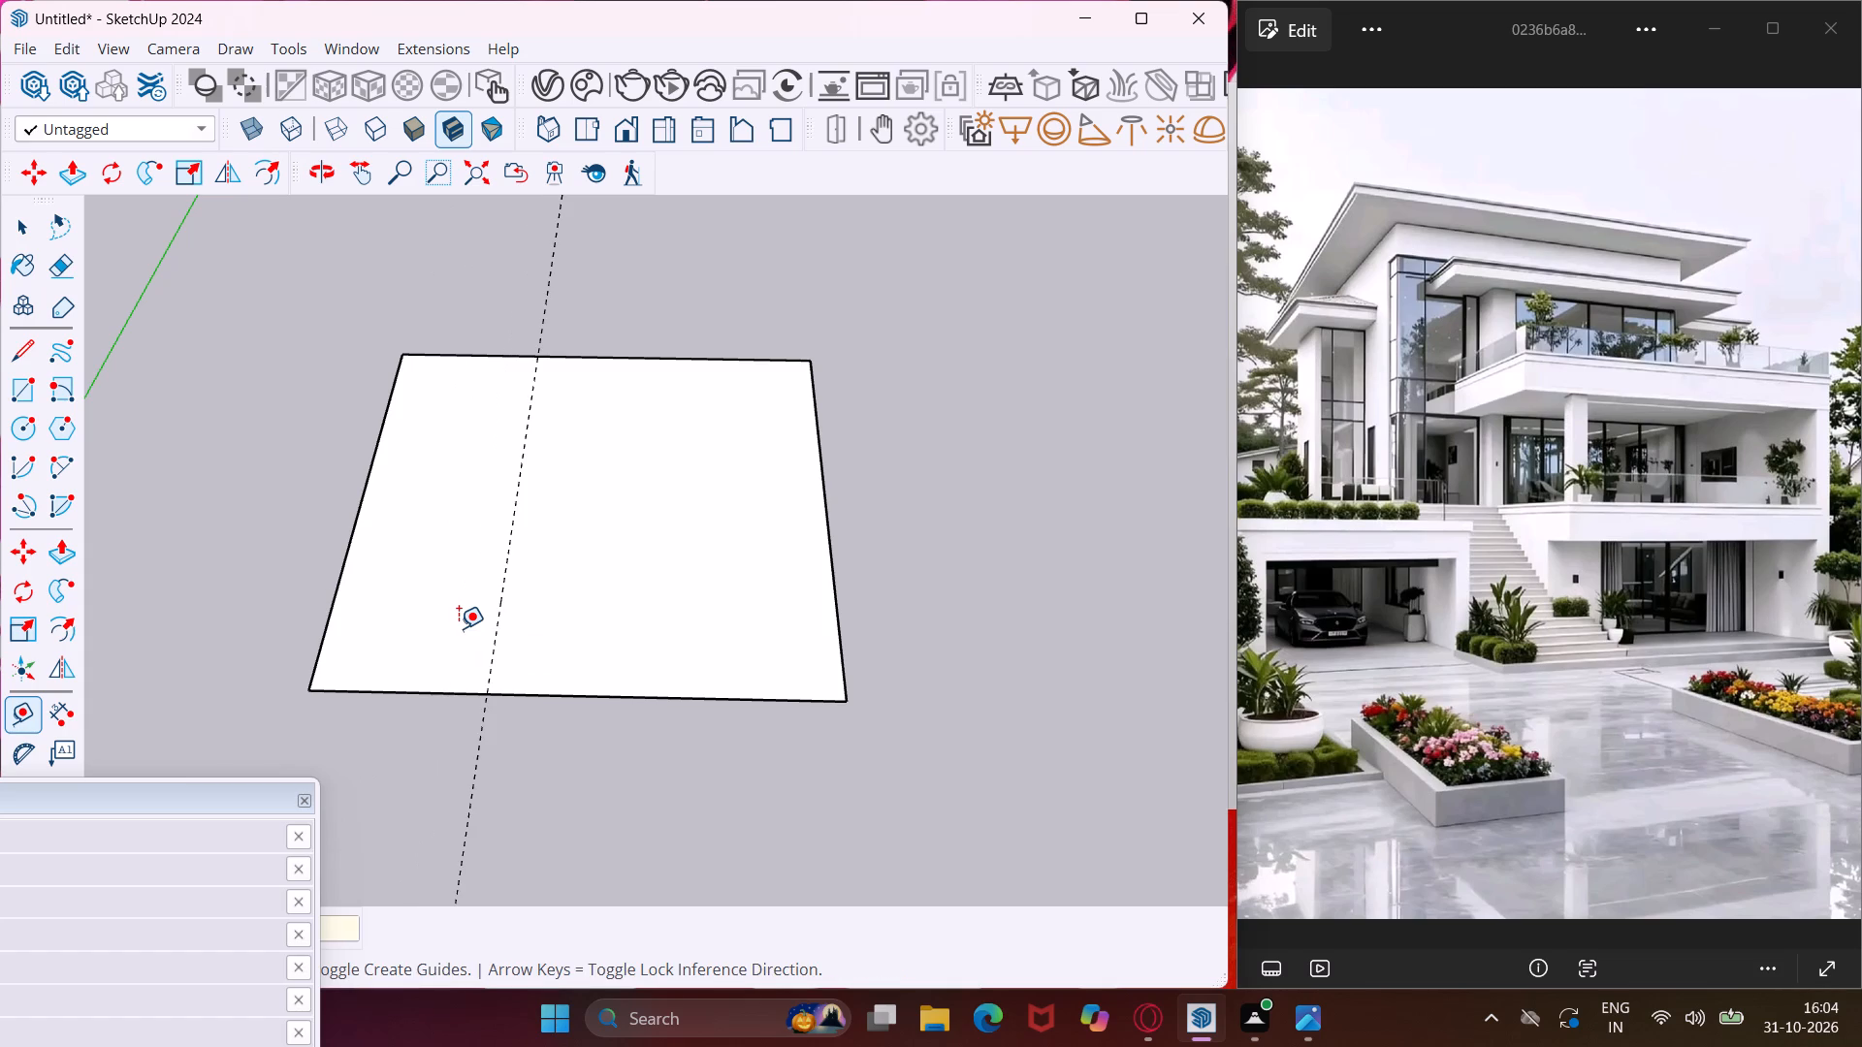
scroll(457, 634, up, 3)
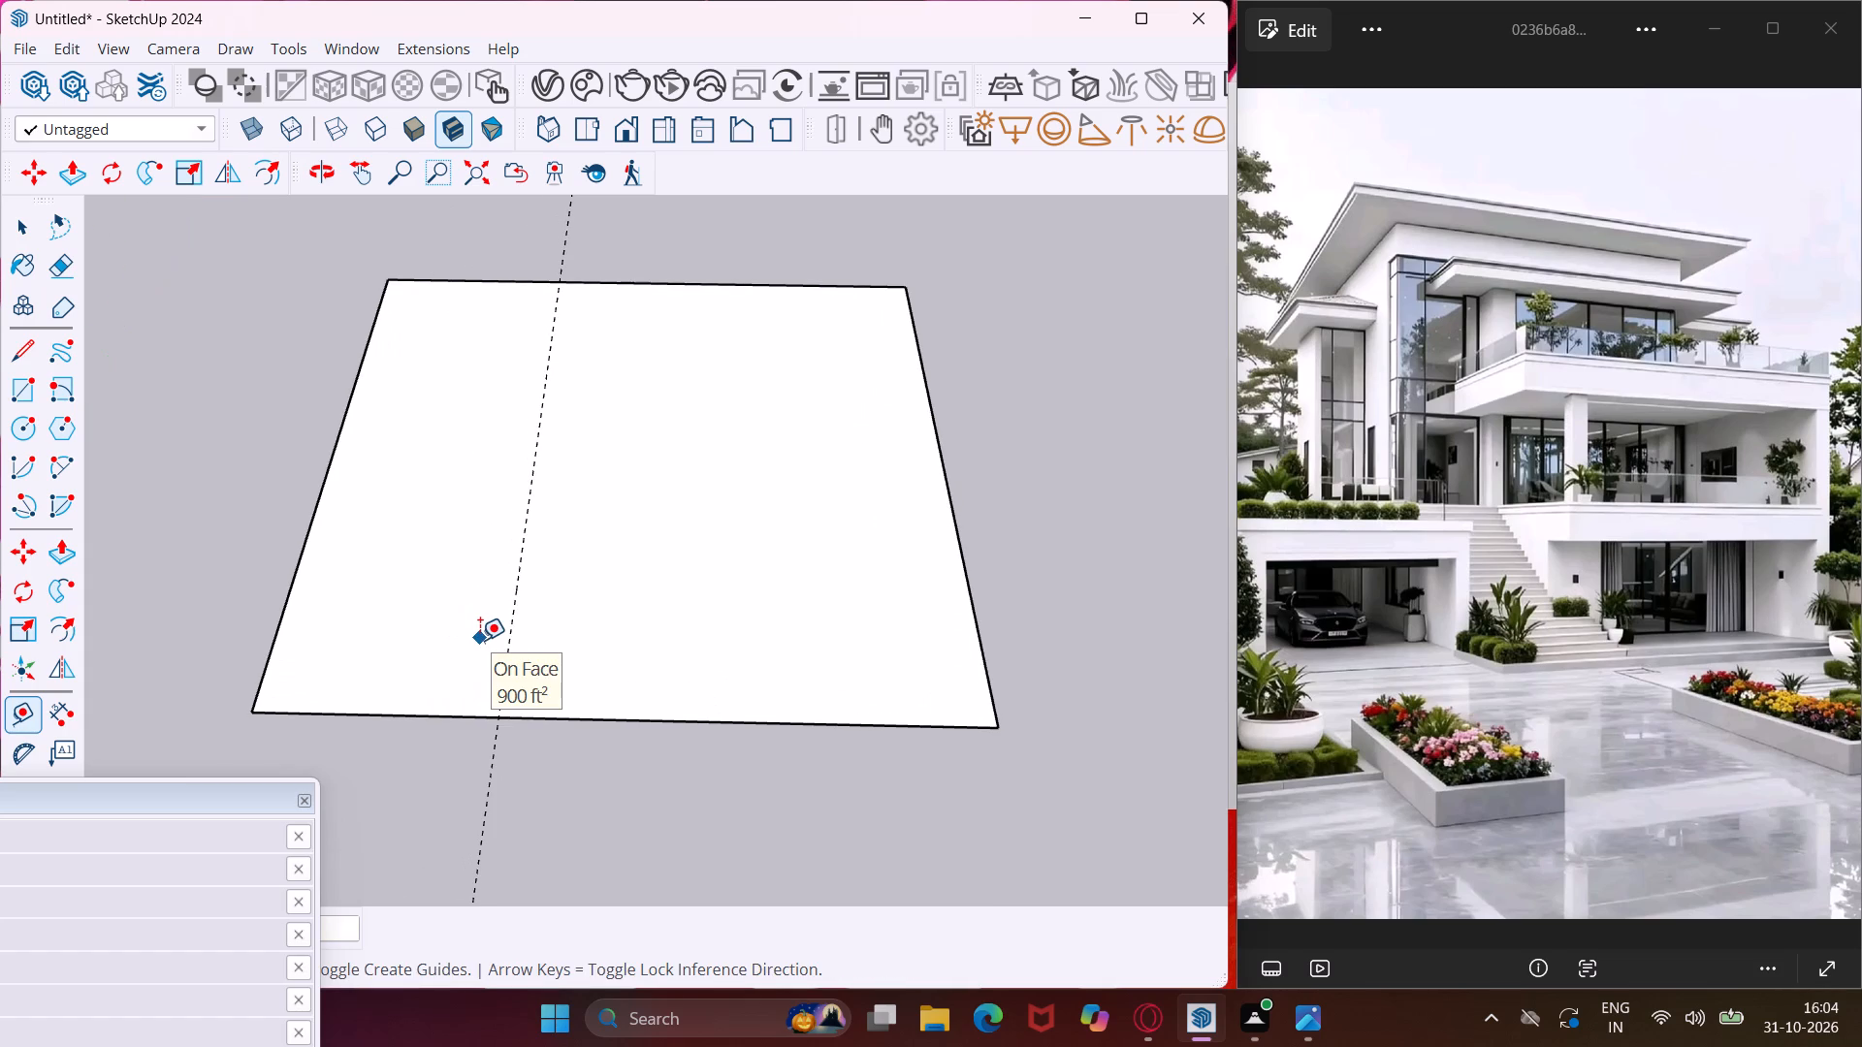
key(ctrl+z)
Place three guides parallel to the rectangle's left edge, moving inward at successive spacings of 9", 10' and 9".
click(290, 594)
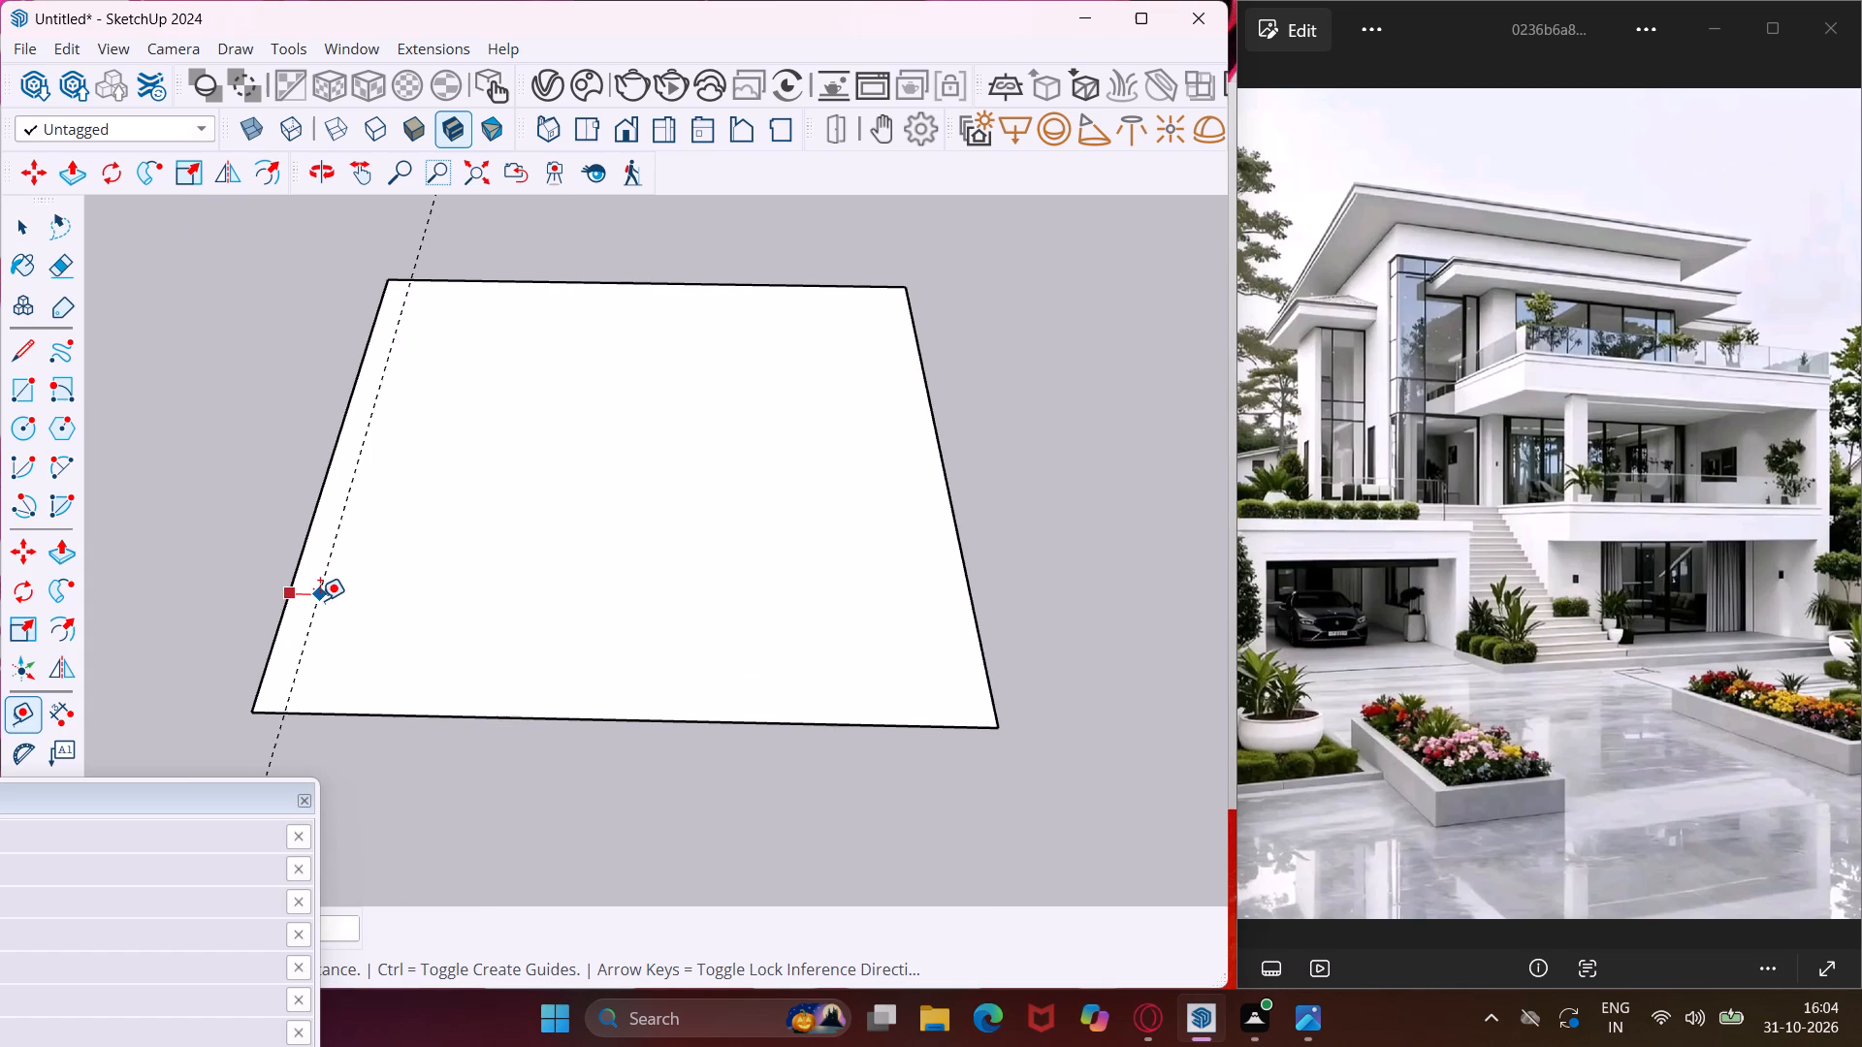
text(9")
key(Return)
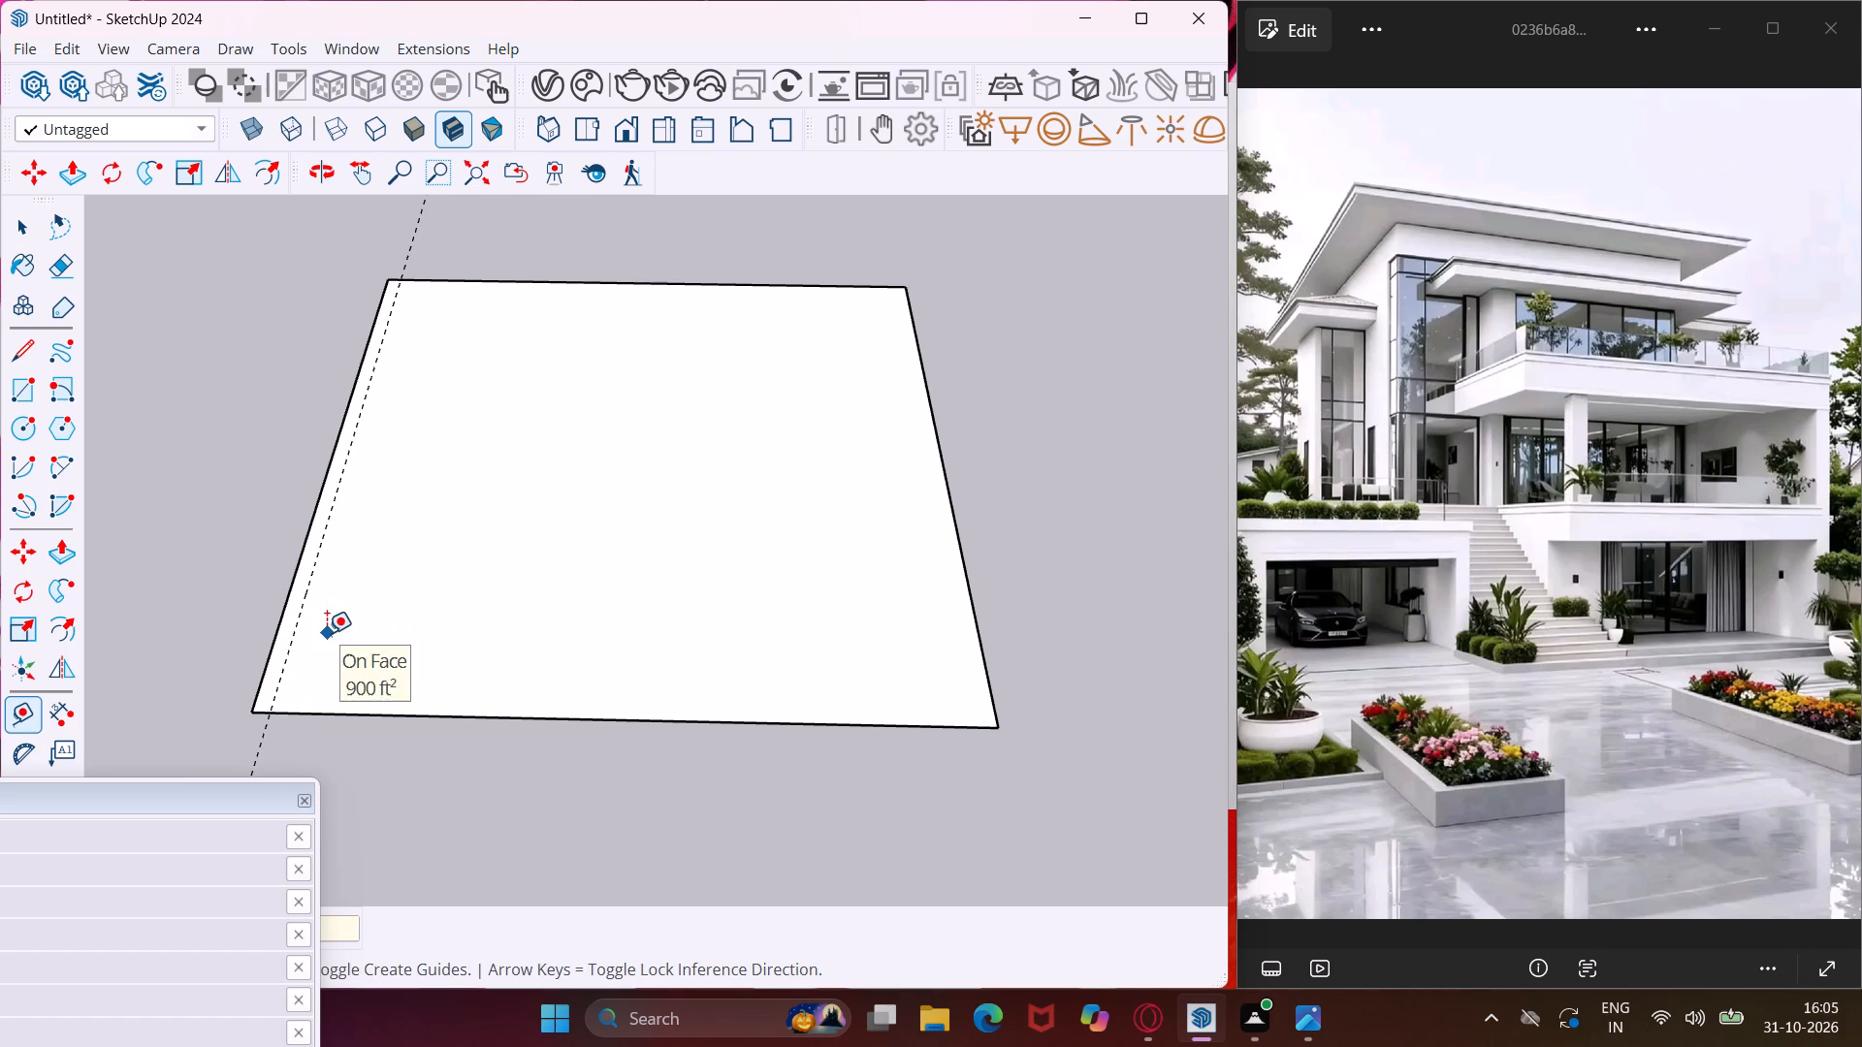
click(308, 588)
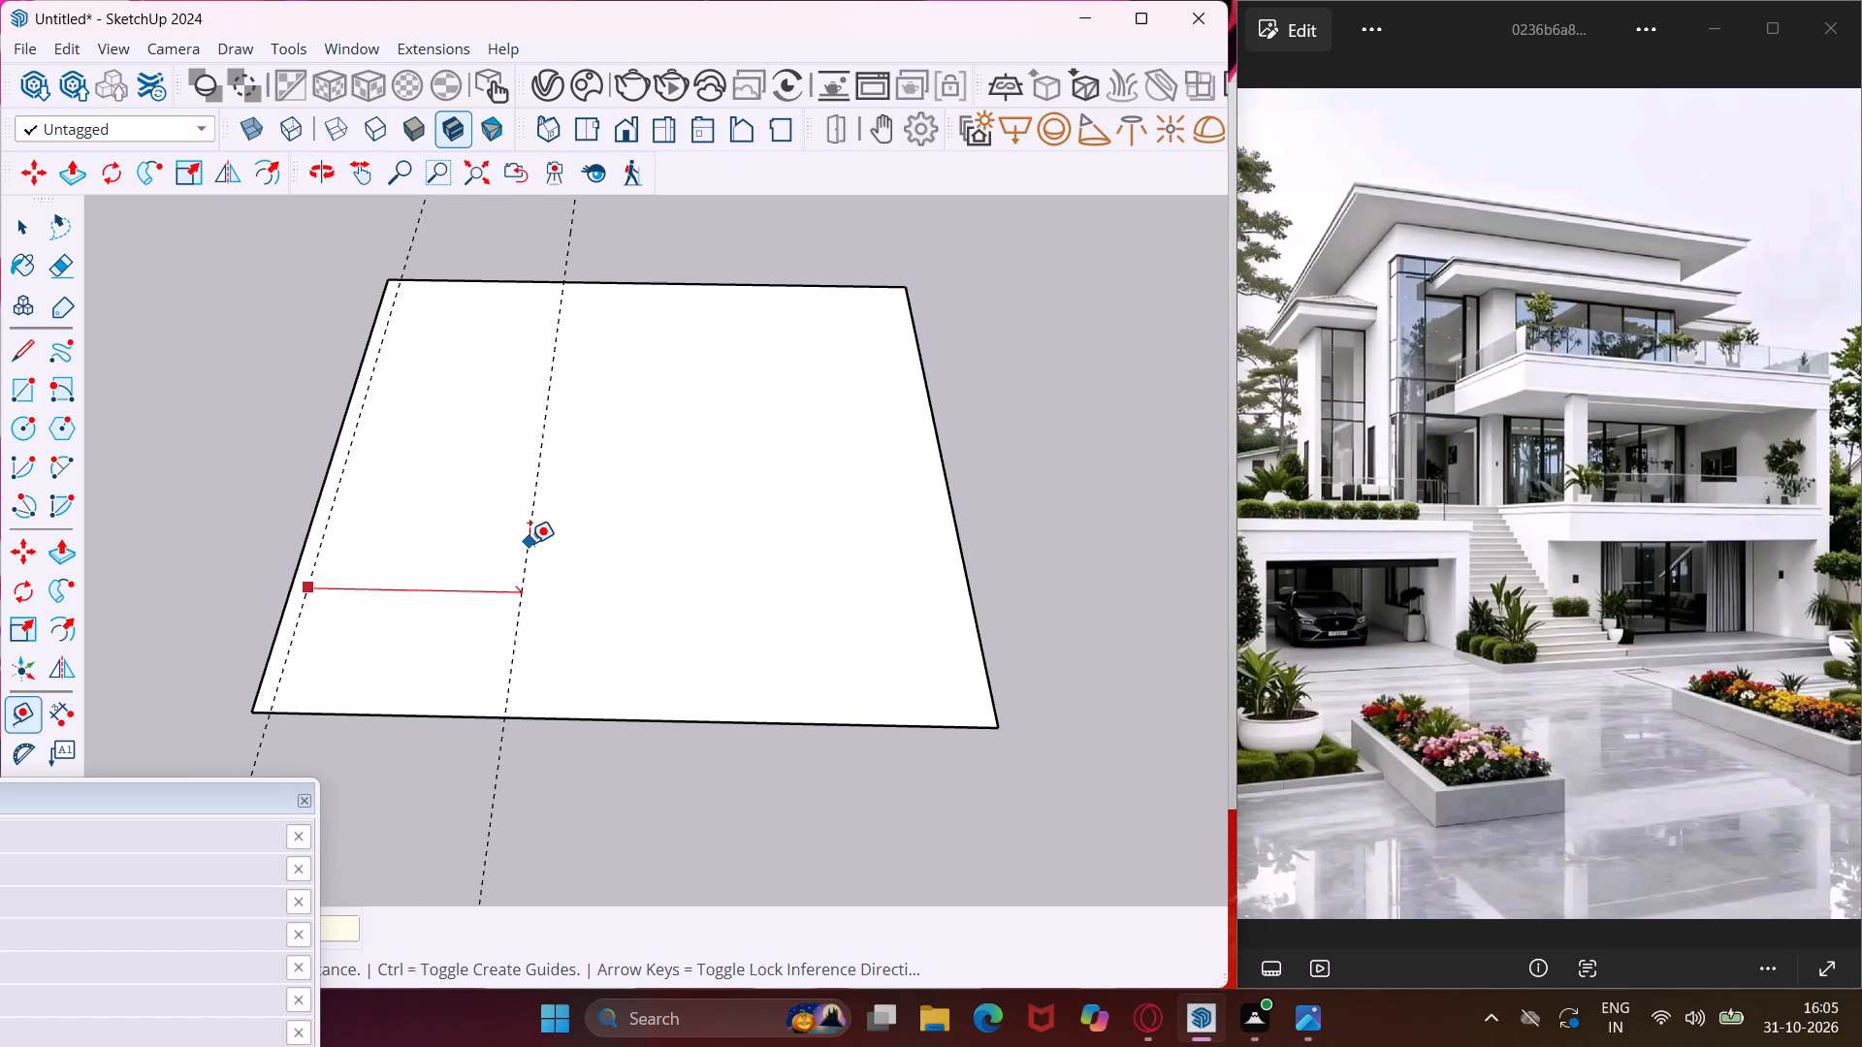
text(10';)
key(Return)
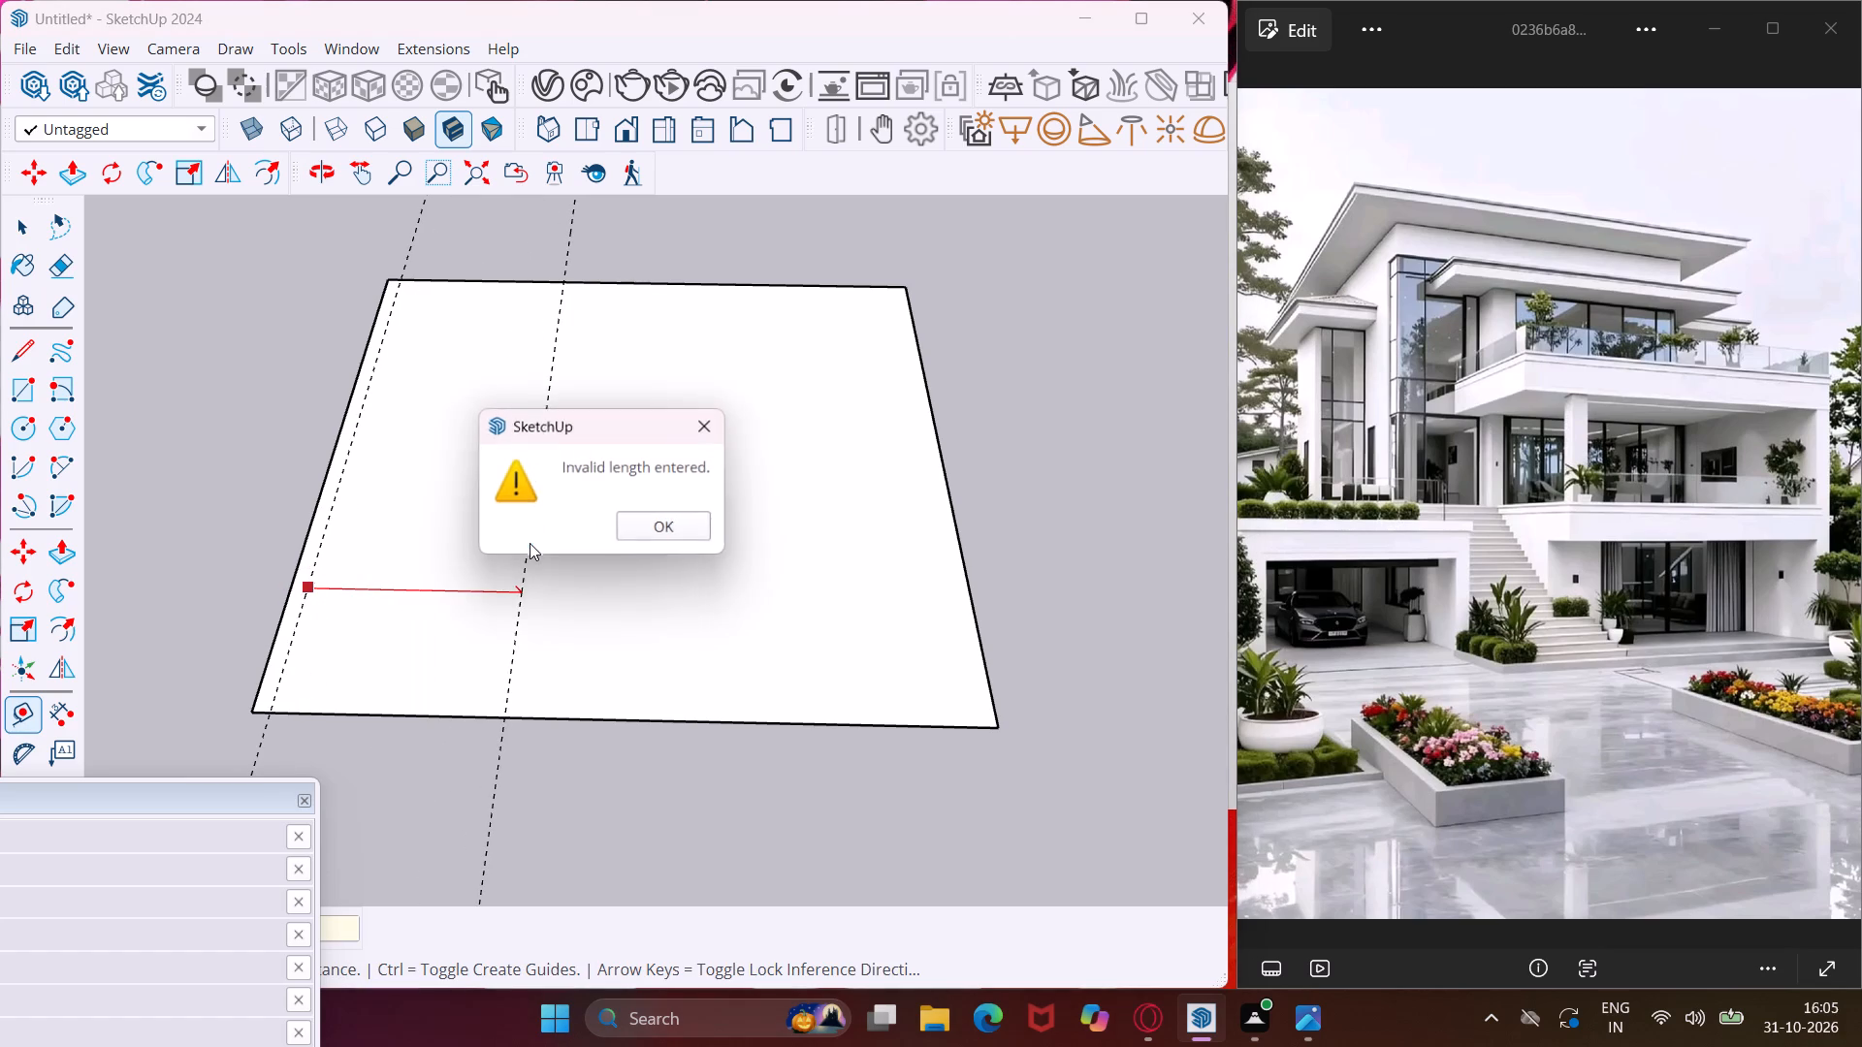
click(649, 534)
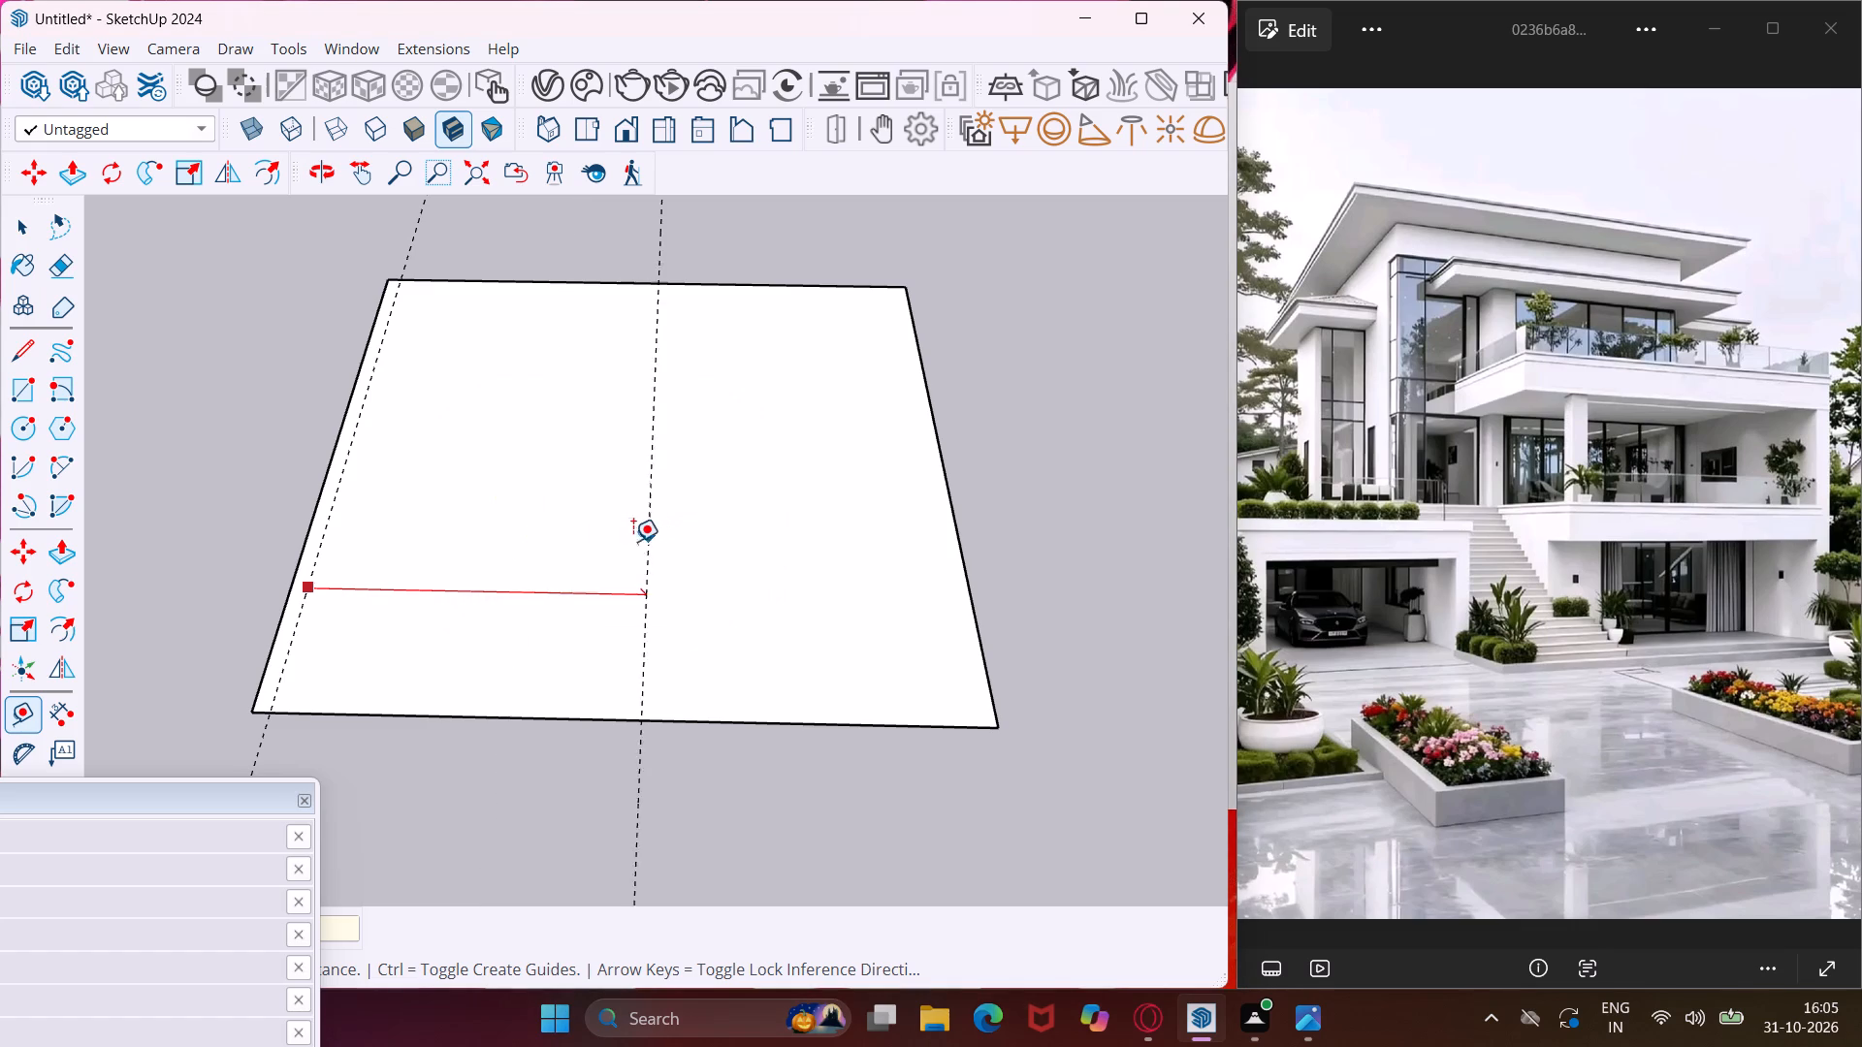
text(10')
key(Return)
scroll(500, 563, up, 2)
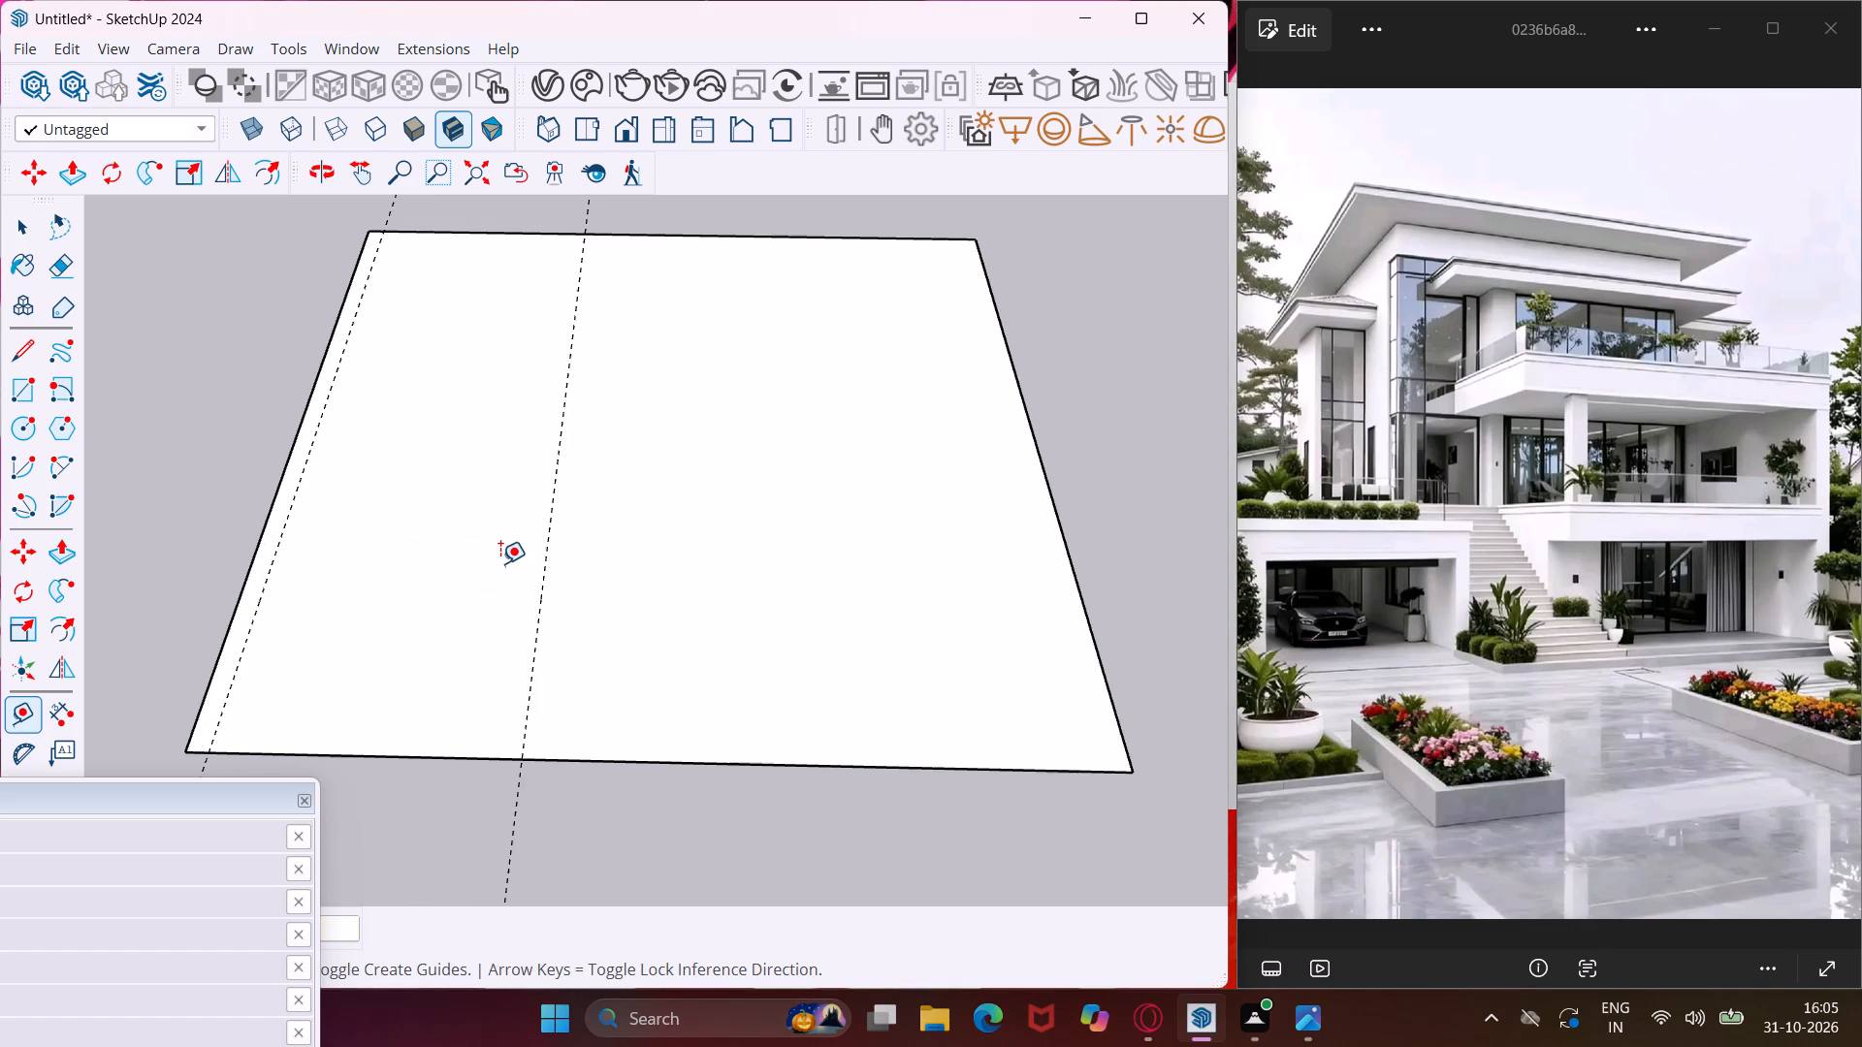
scroll(500, 563, up, 1)
click(545, 601)
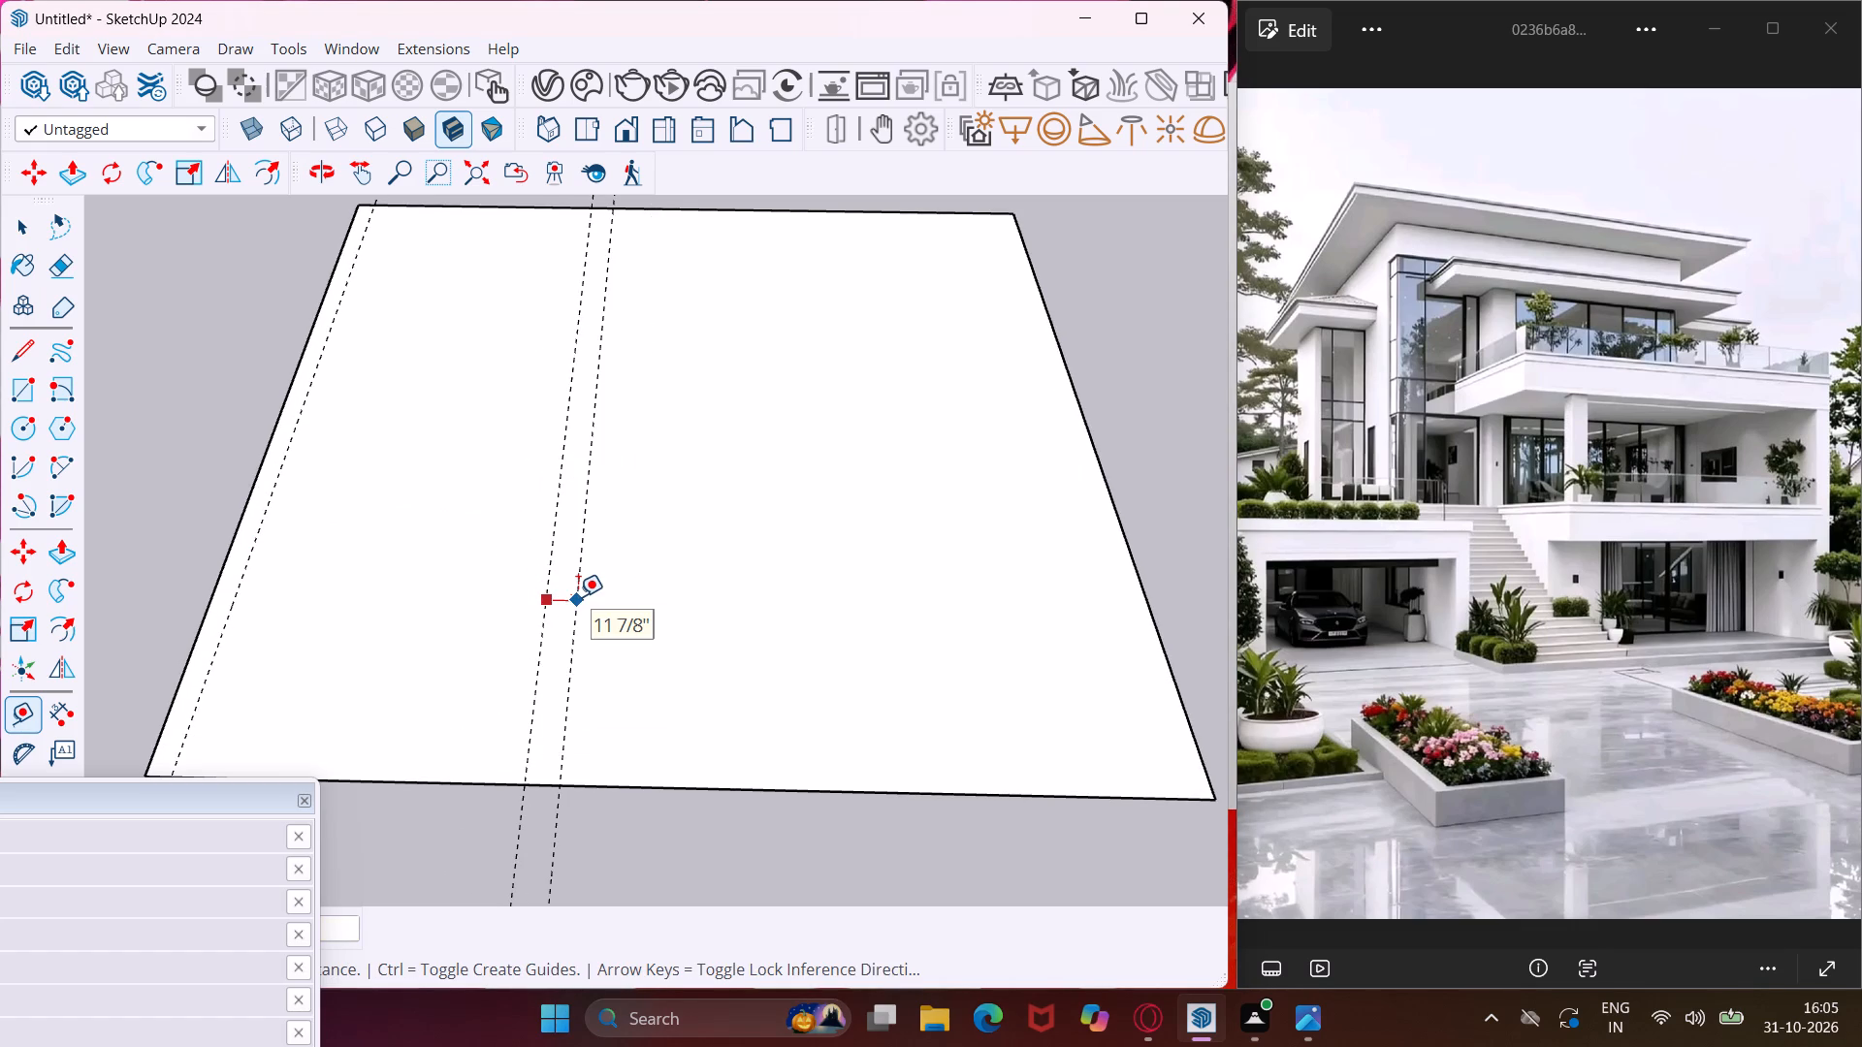
text(9")
key(Return)
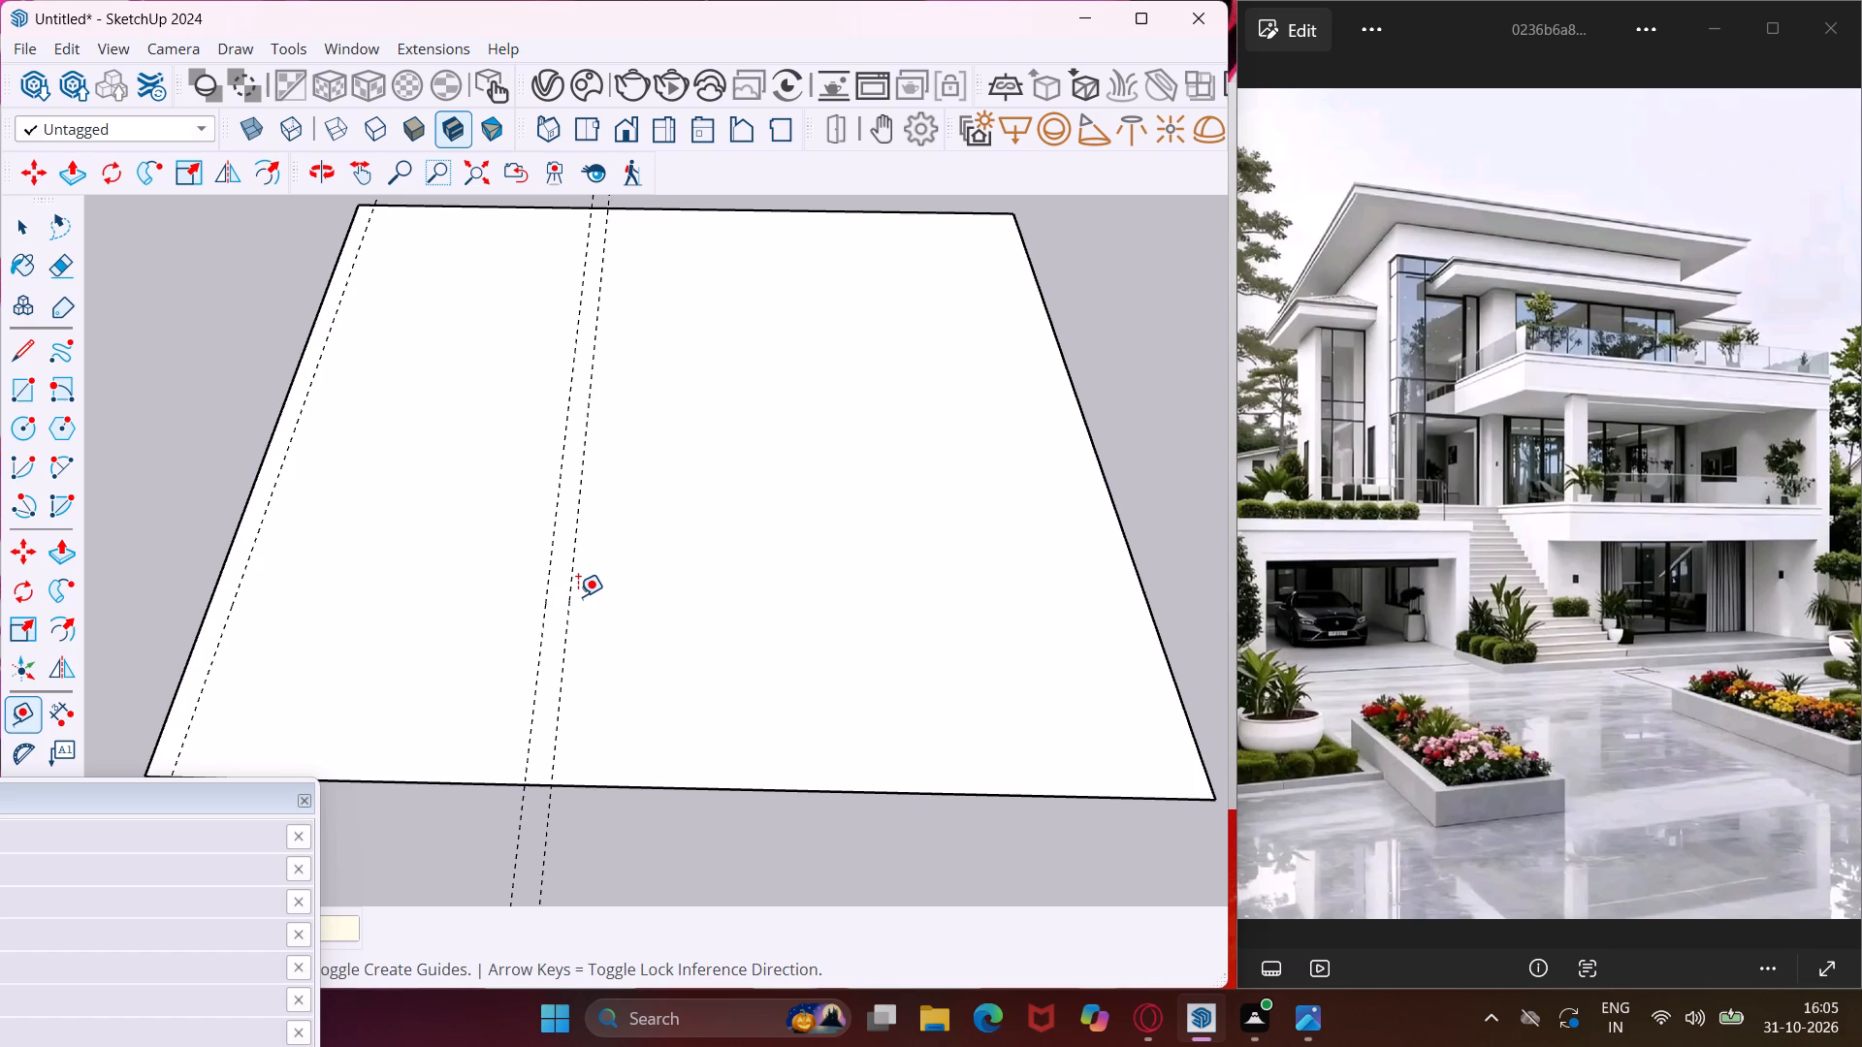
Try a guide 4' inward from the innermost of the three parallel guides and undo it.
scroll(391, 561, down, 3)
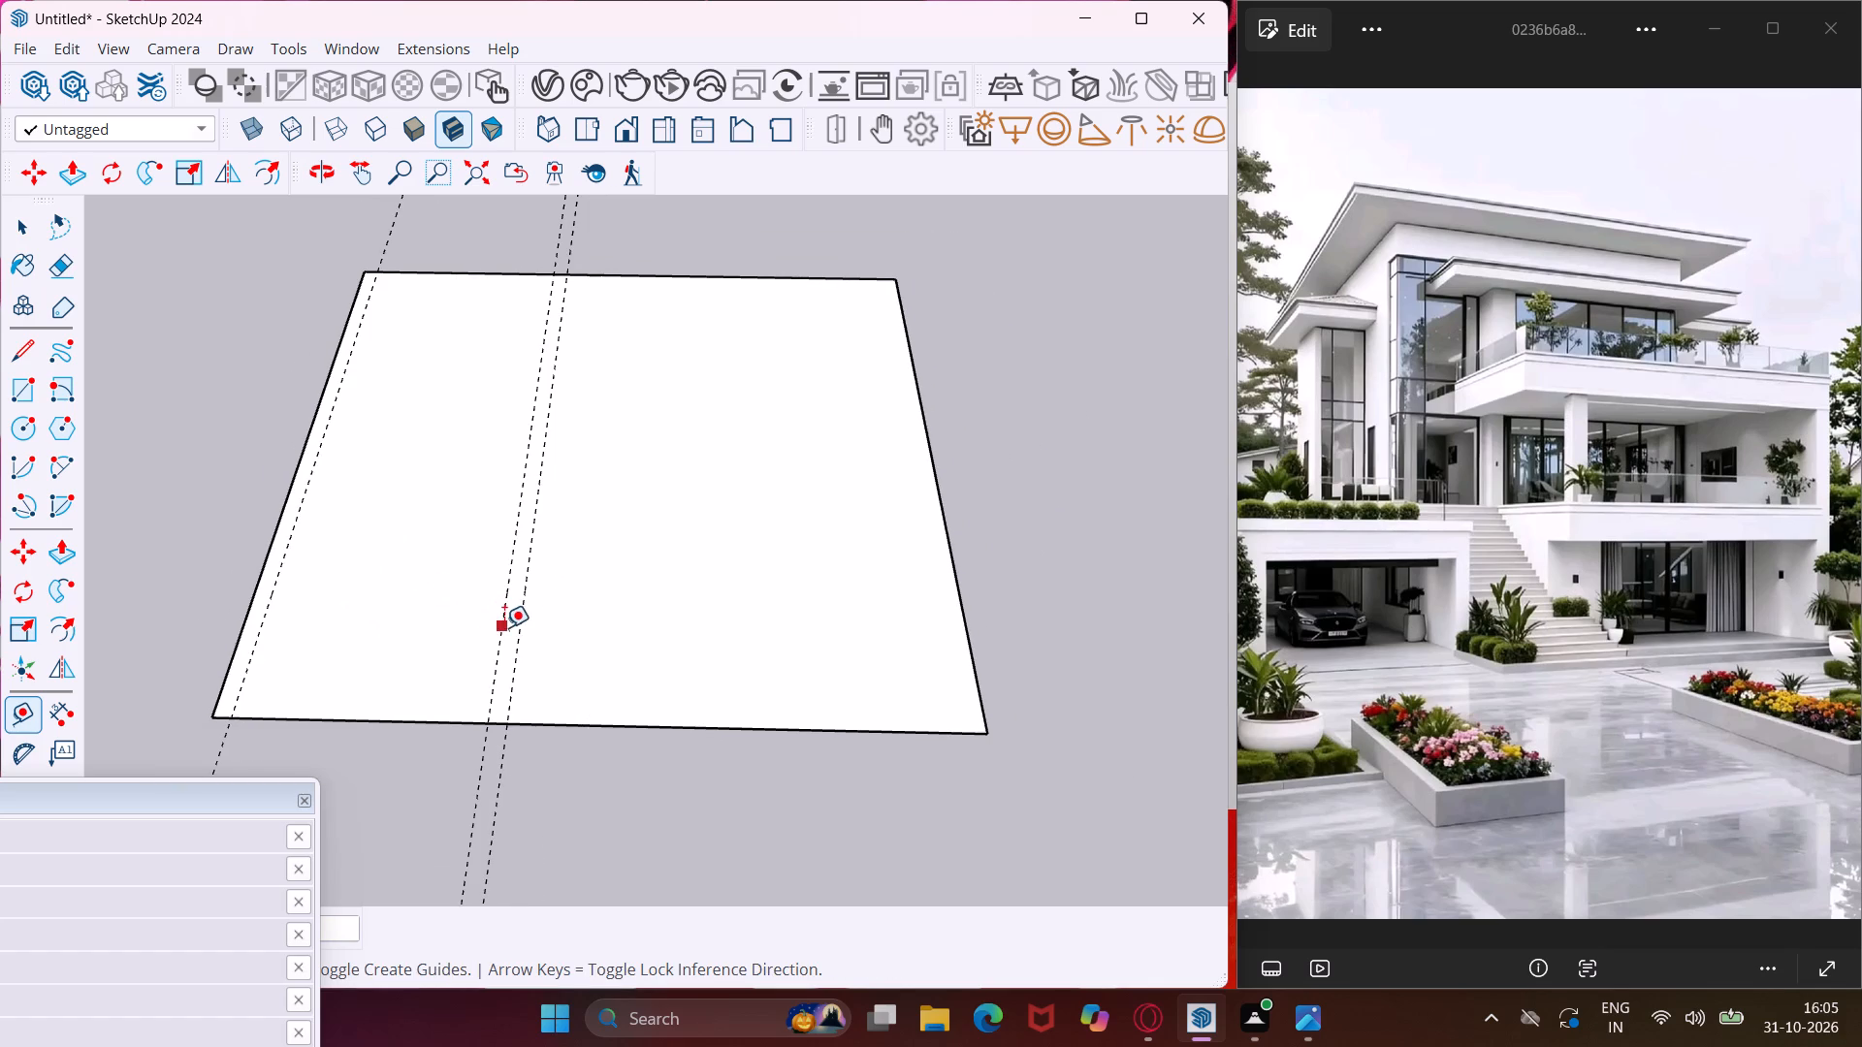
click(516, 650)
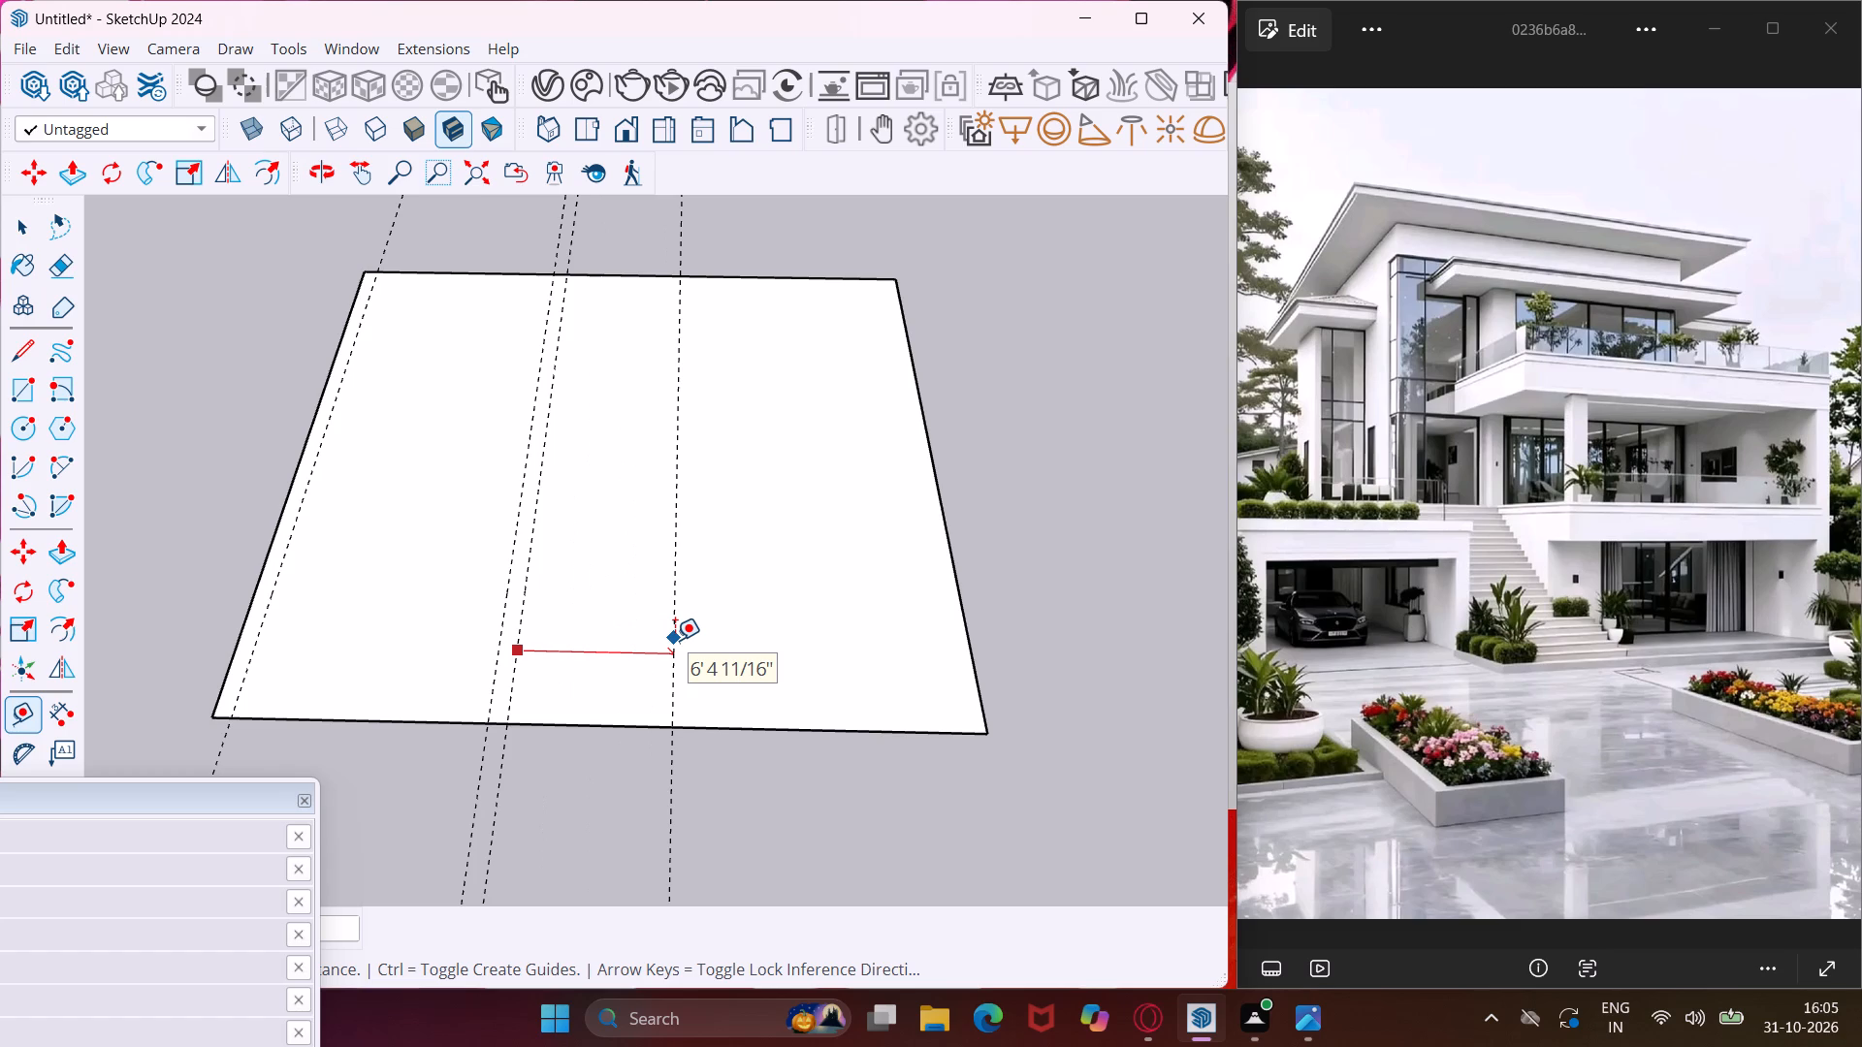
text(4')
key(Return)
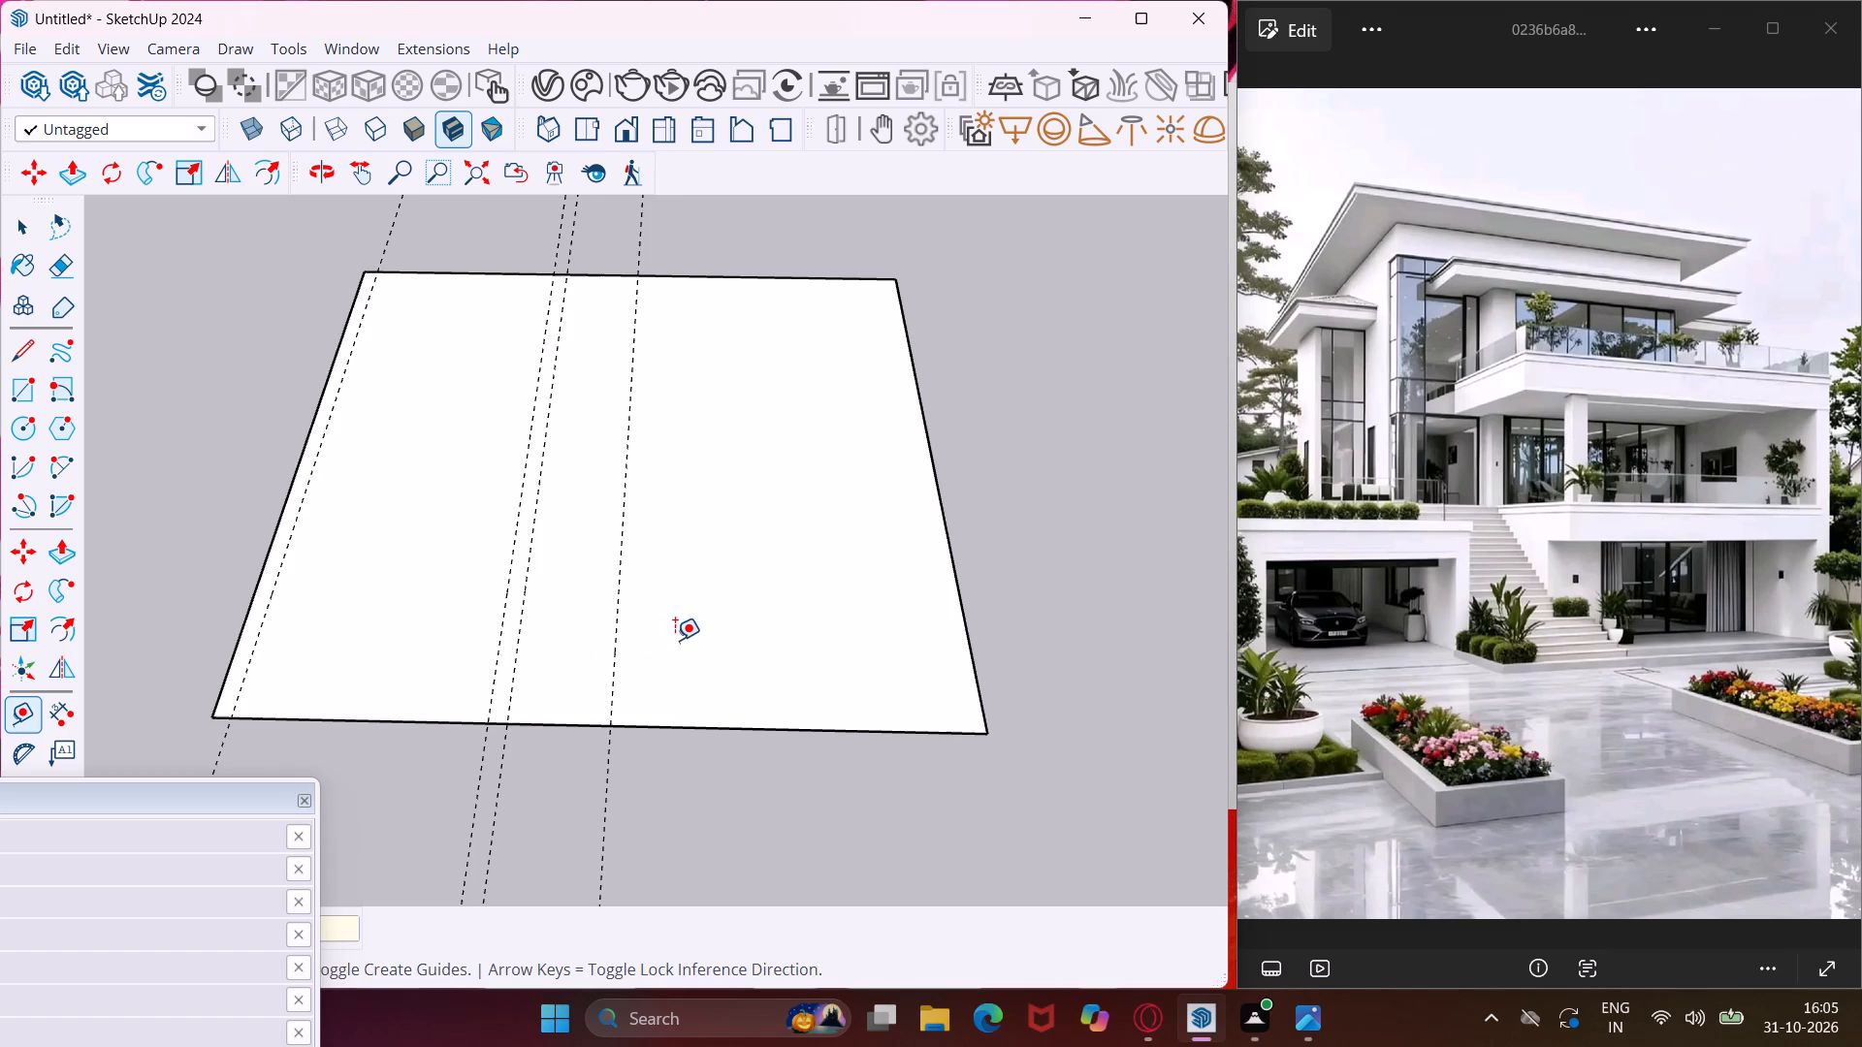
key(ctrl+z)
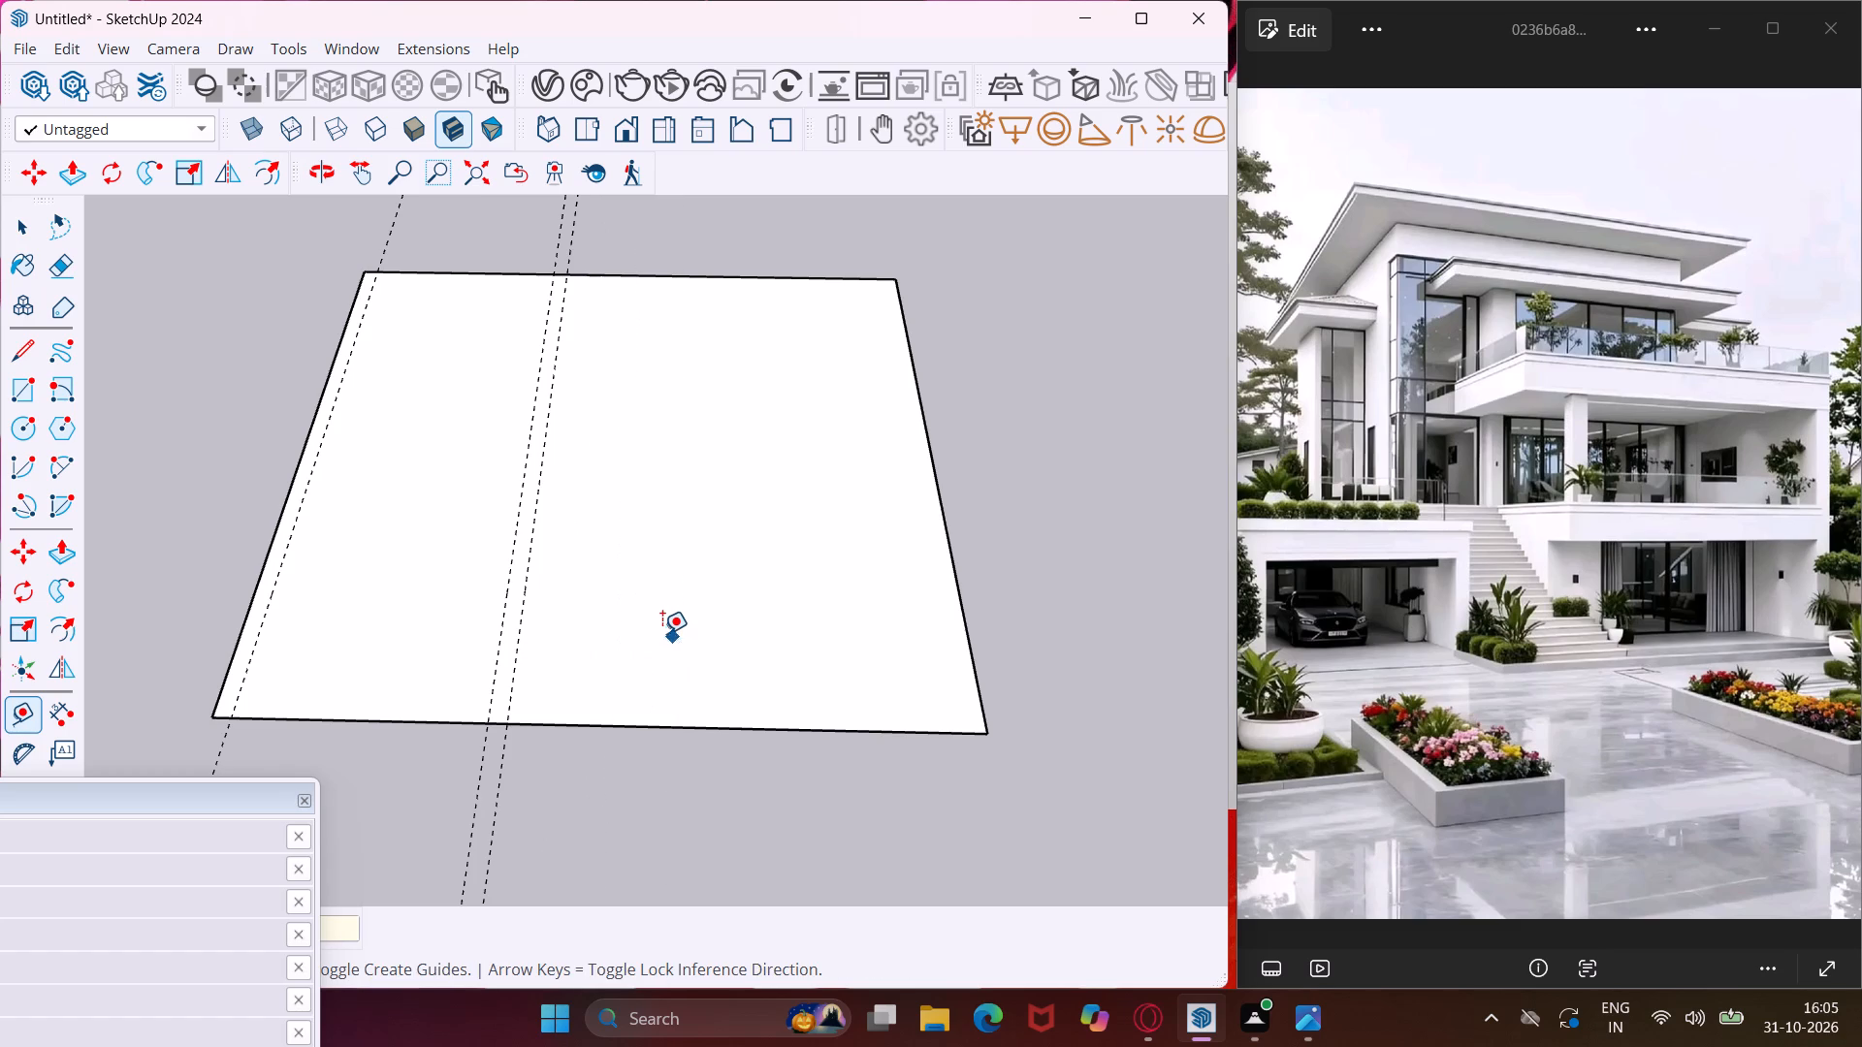
Place a guide 9" inside the base rectangle's right edge.
scroll(962, 656, up, 3)
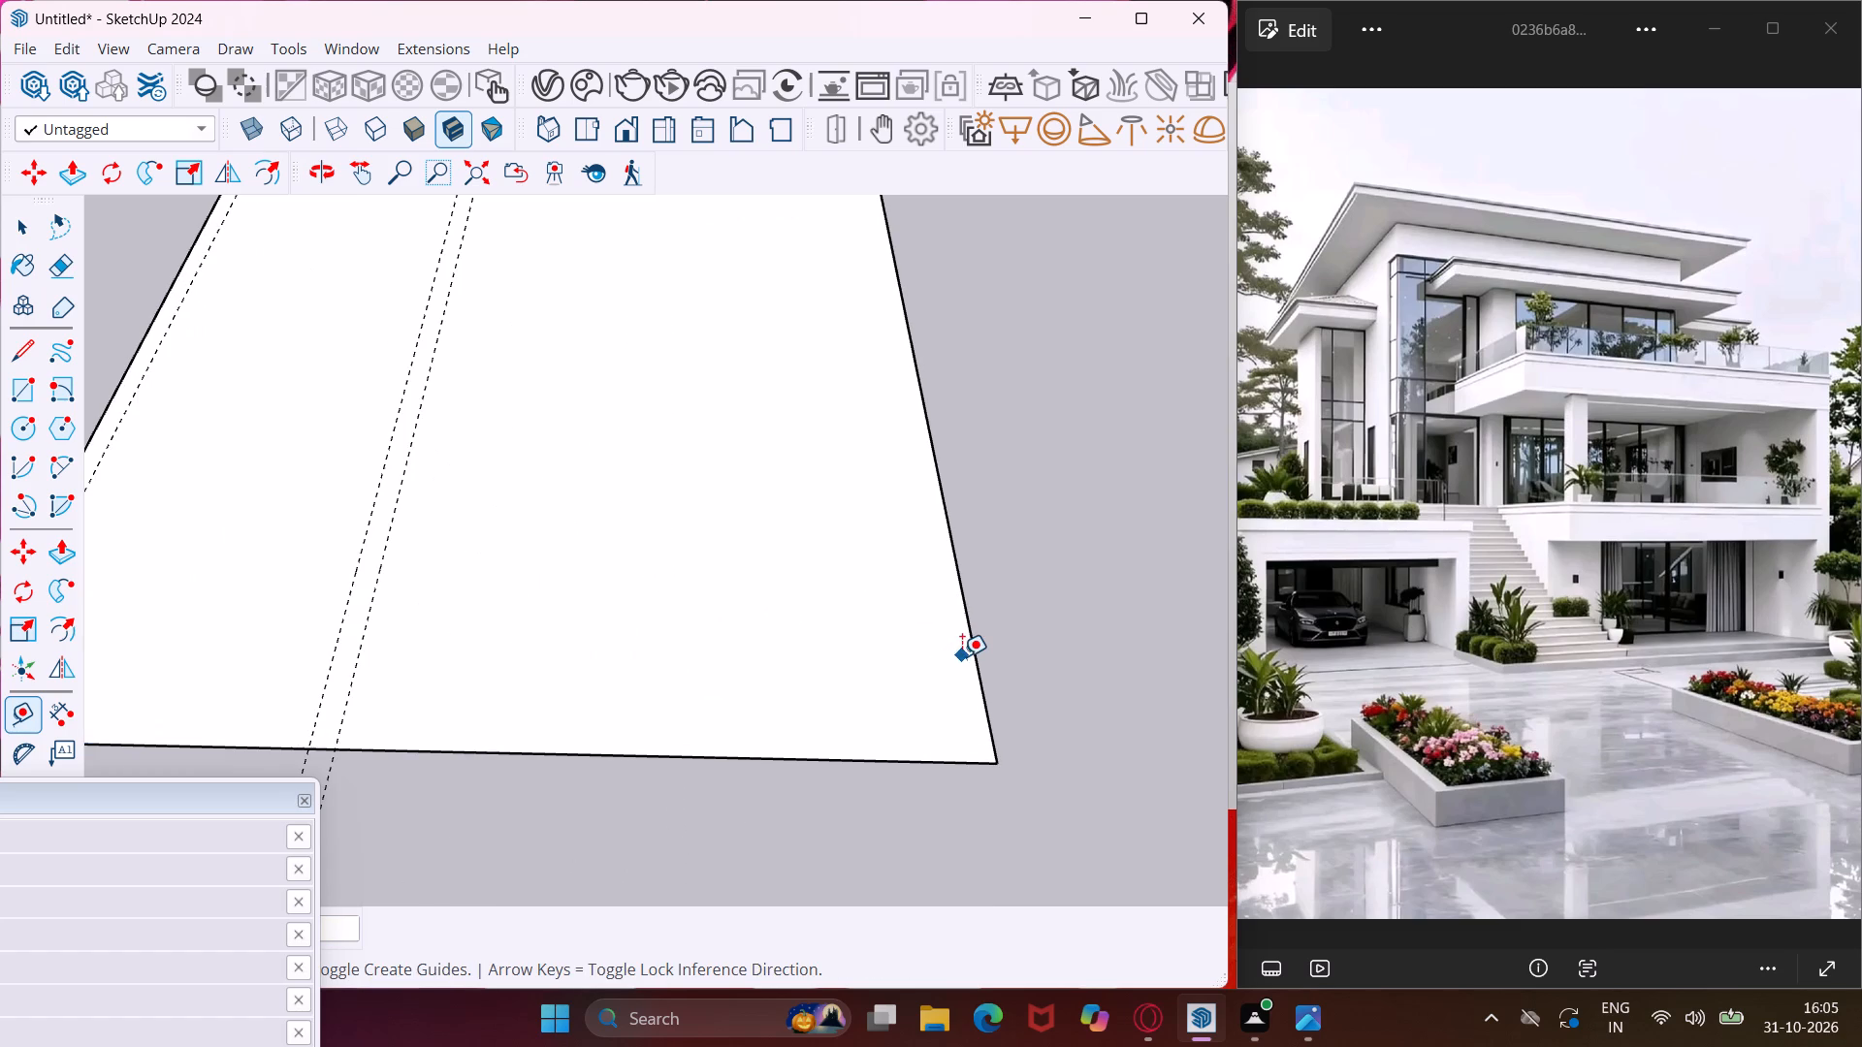
click(978, 663)
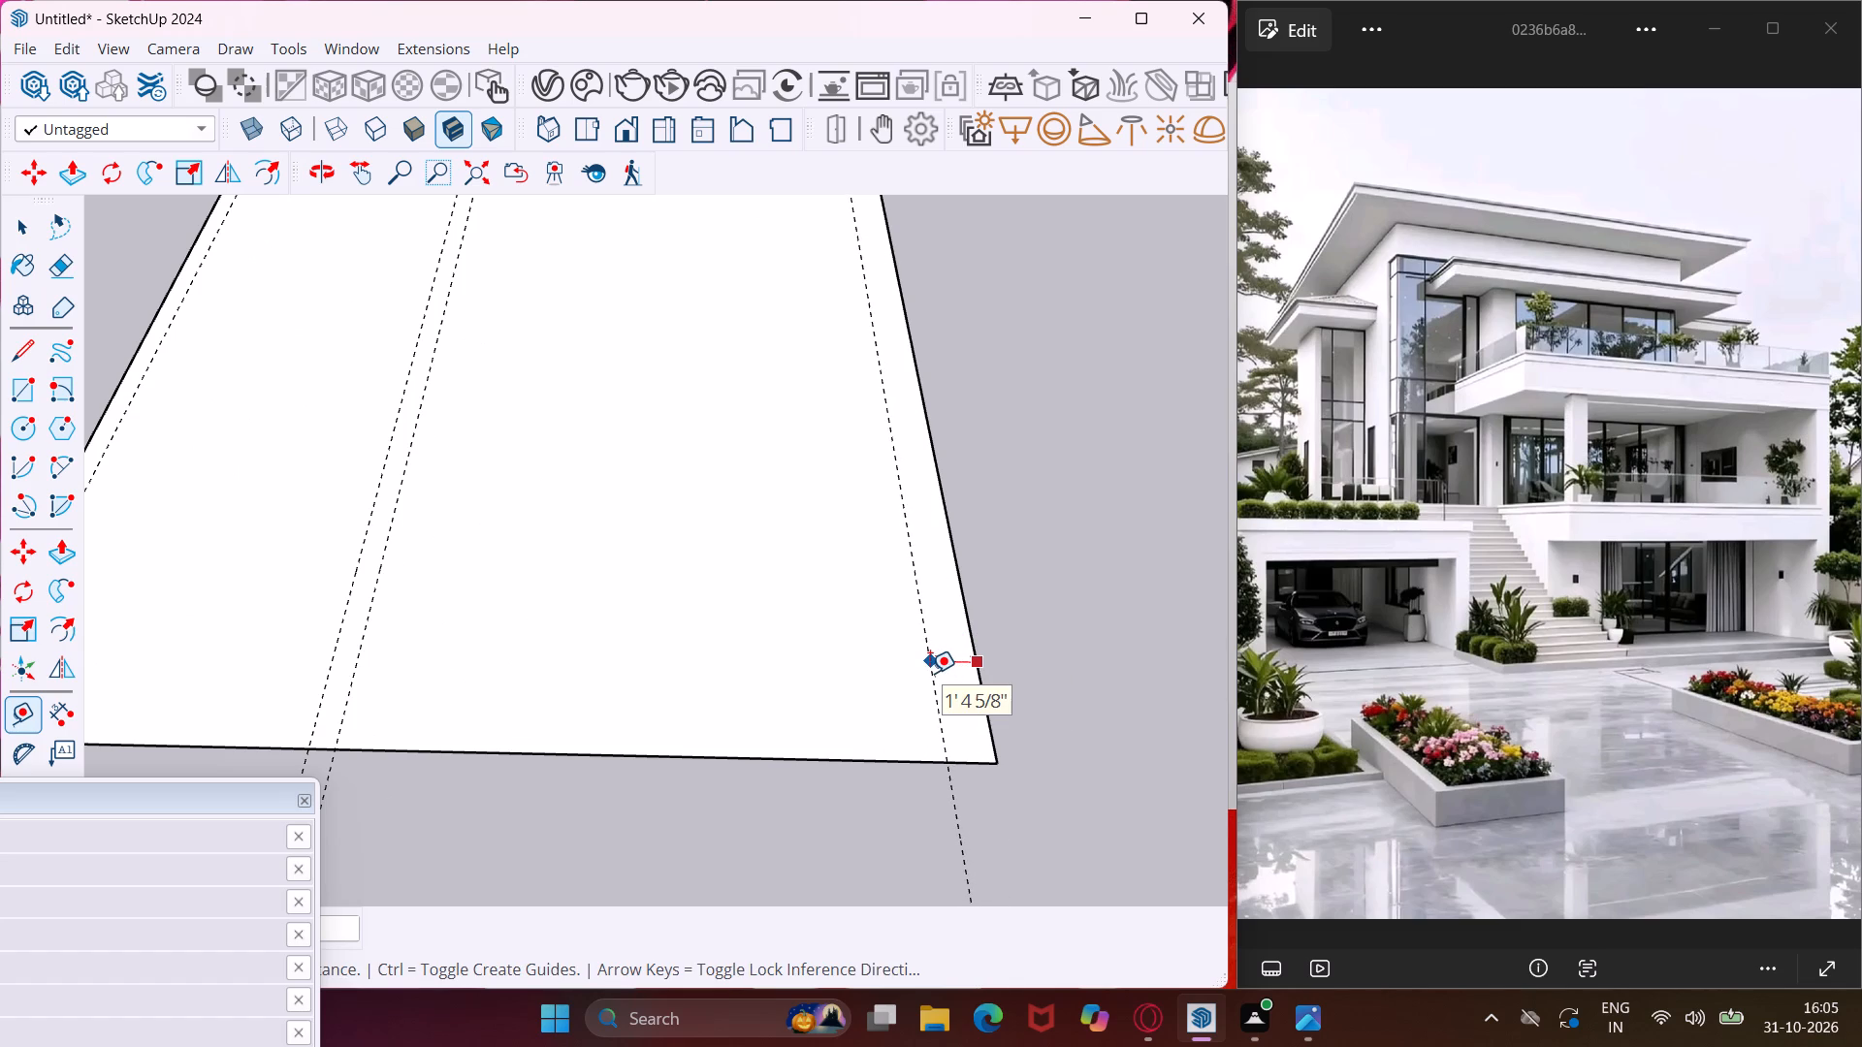
text(9")
key(Return)
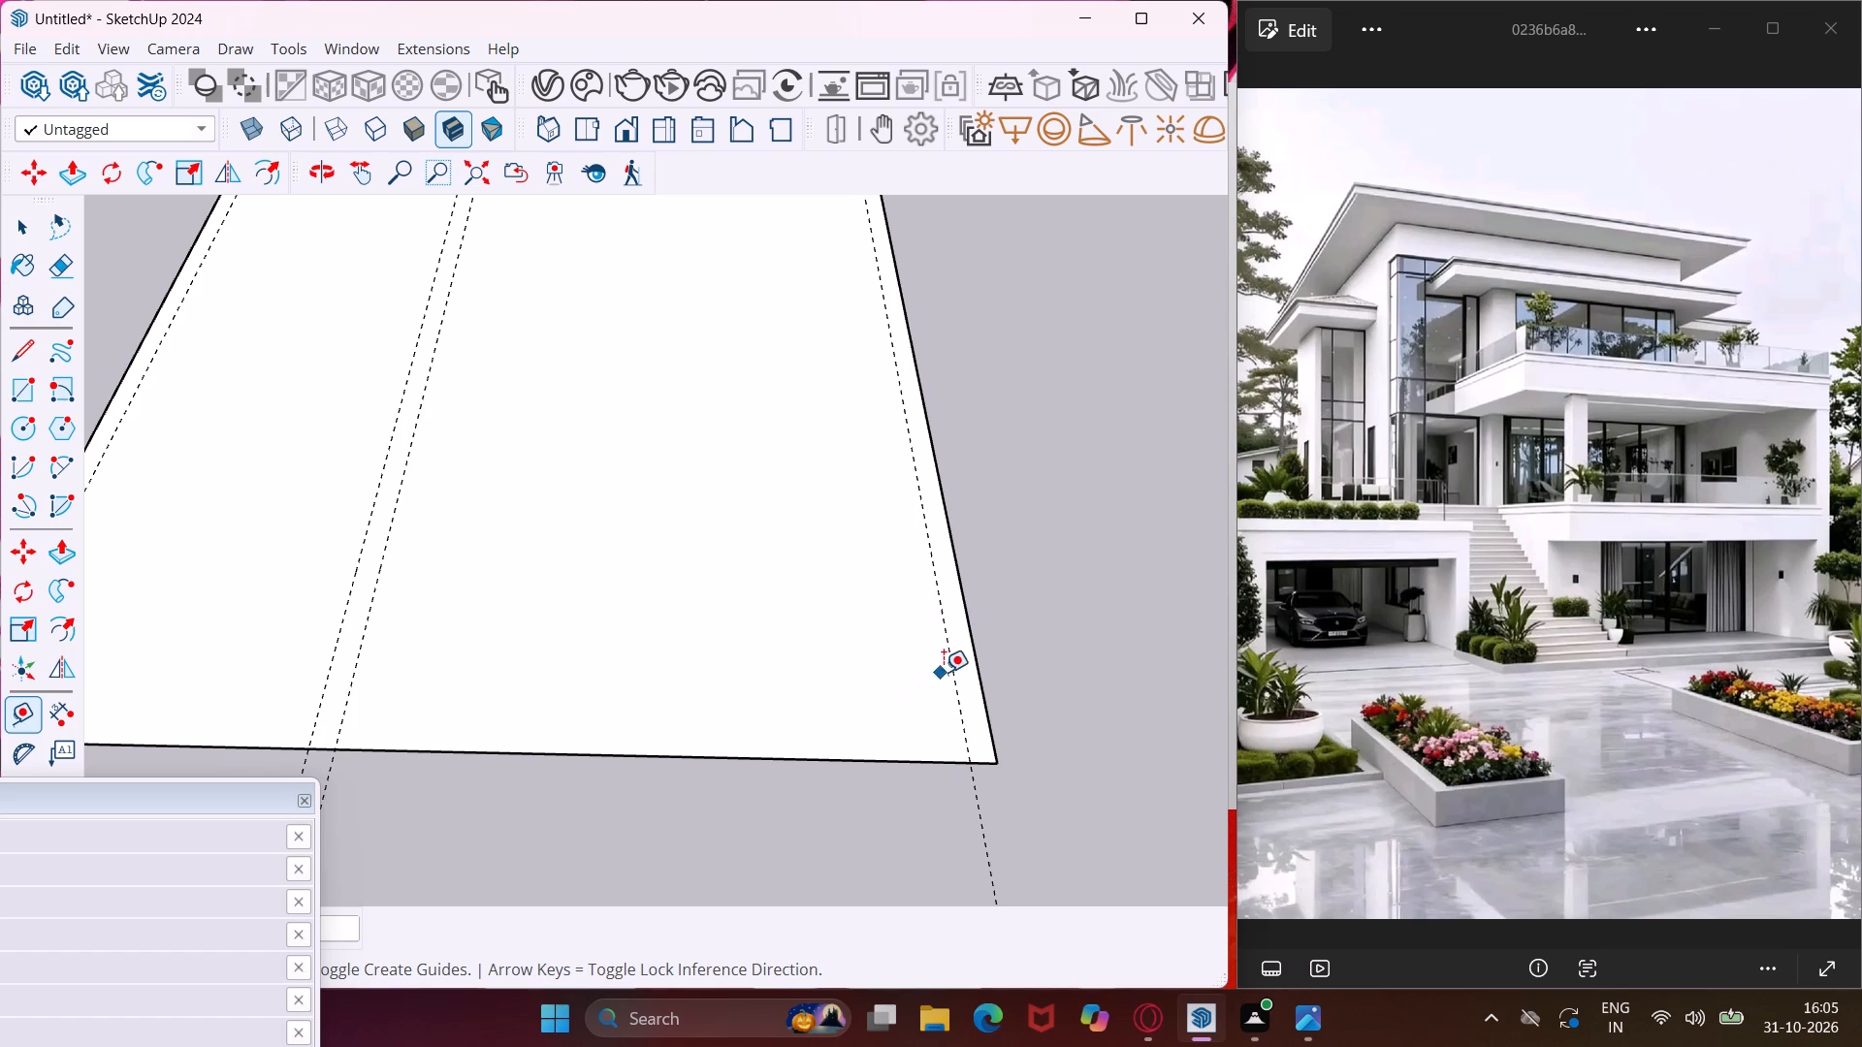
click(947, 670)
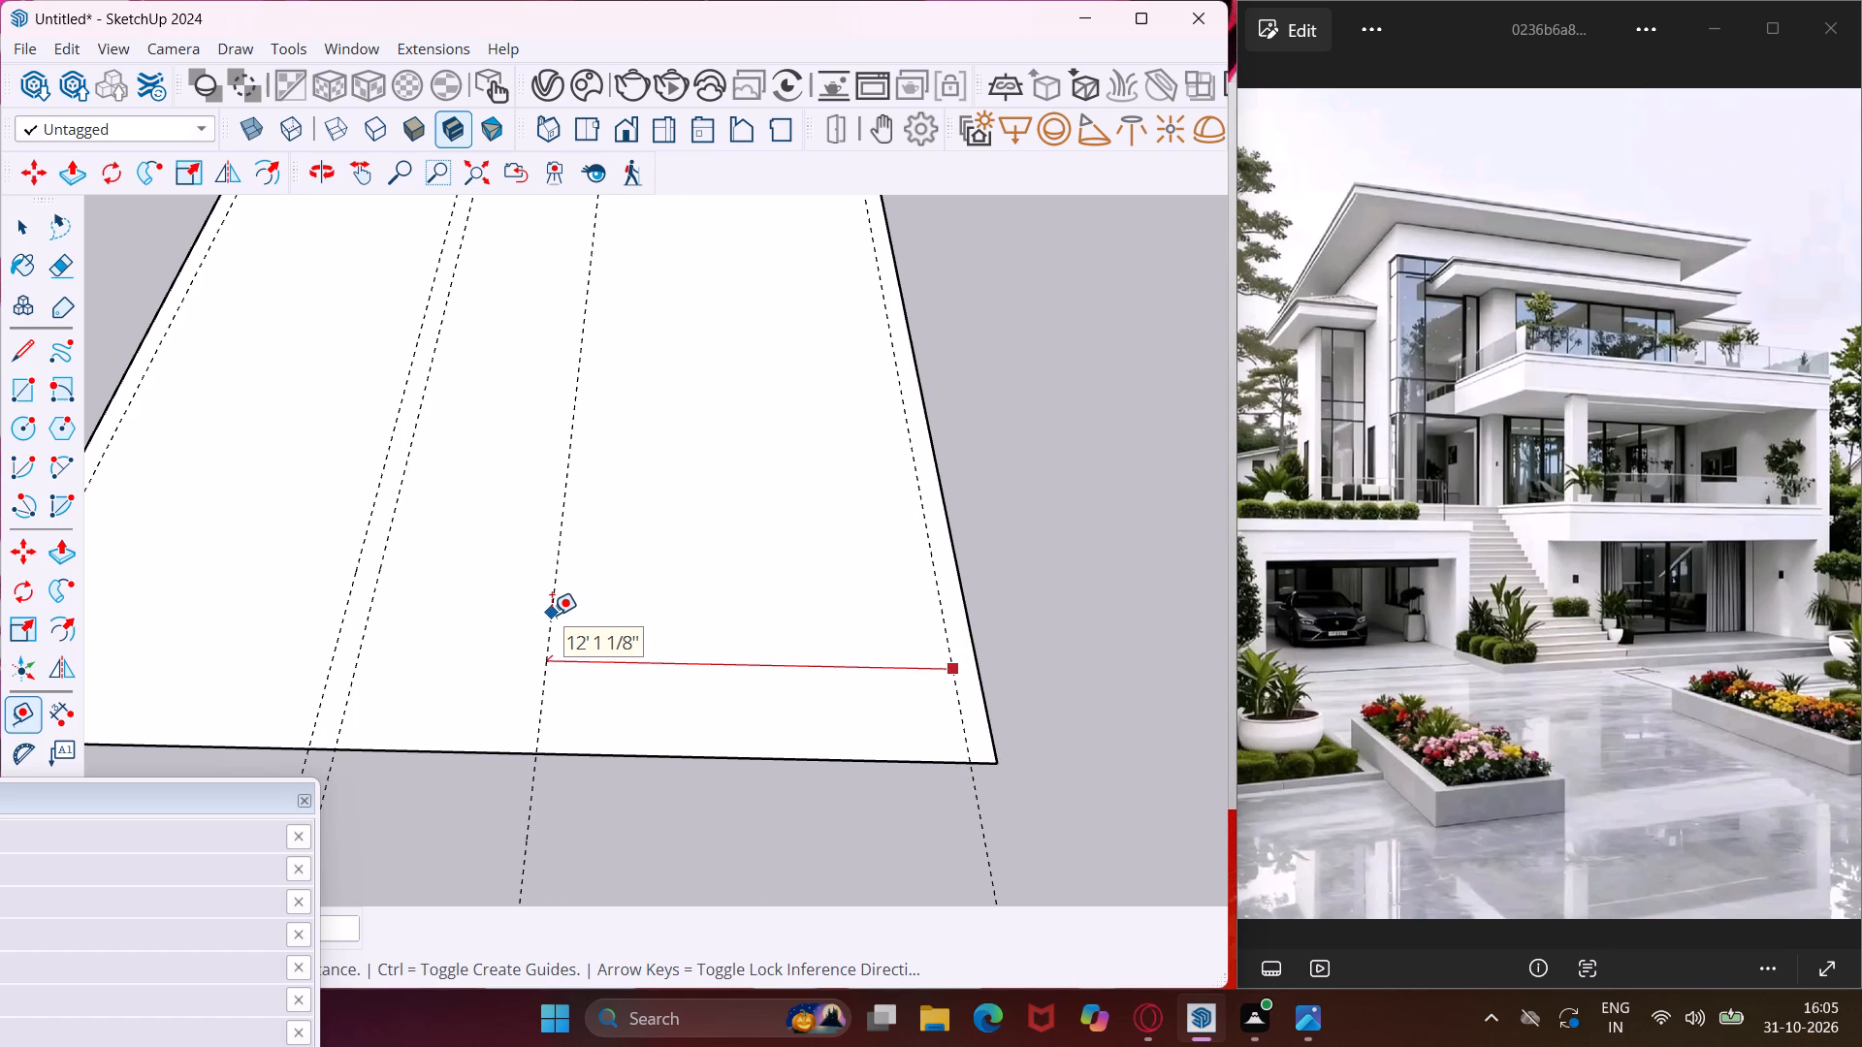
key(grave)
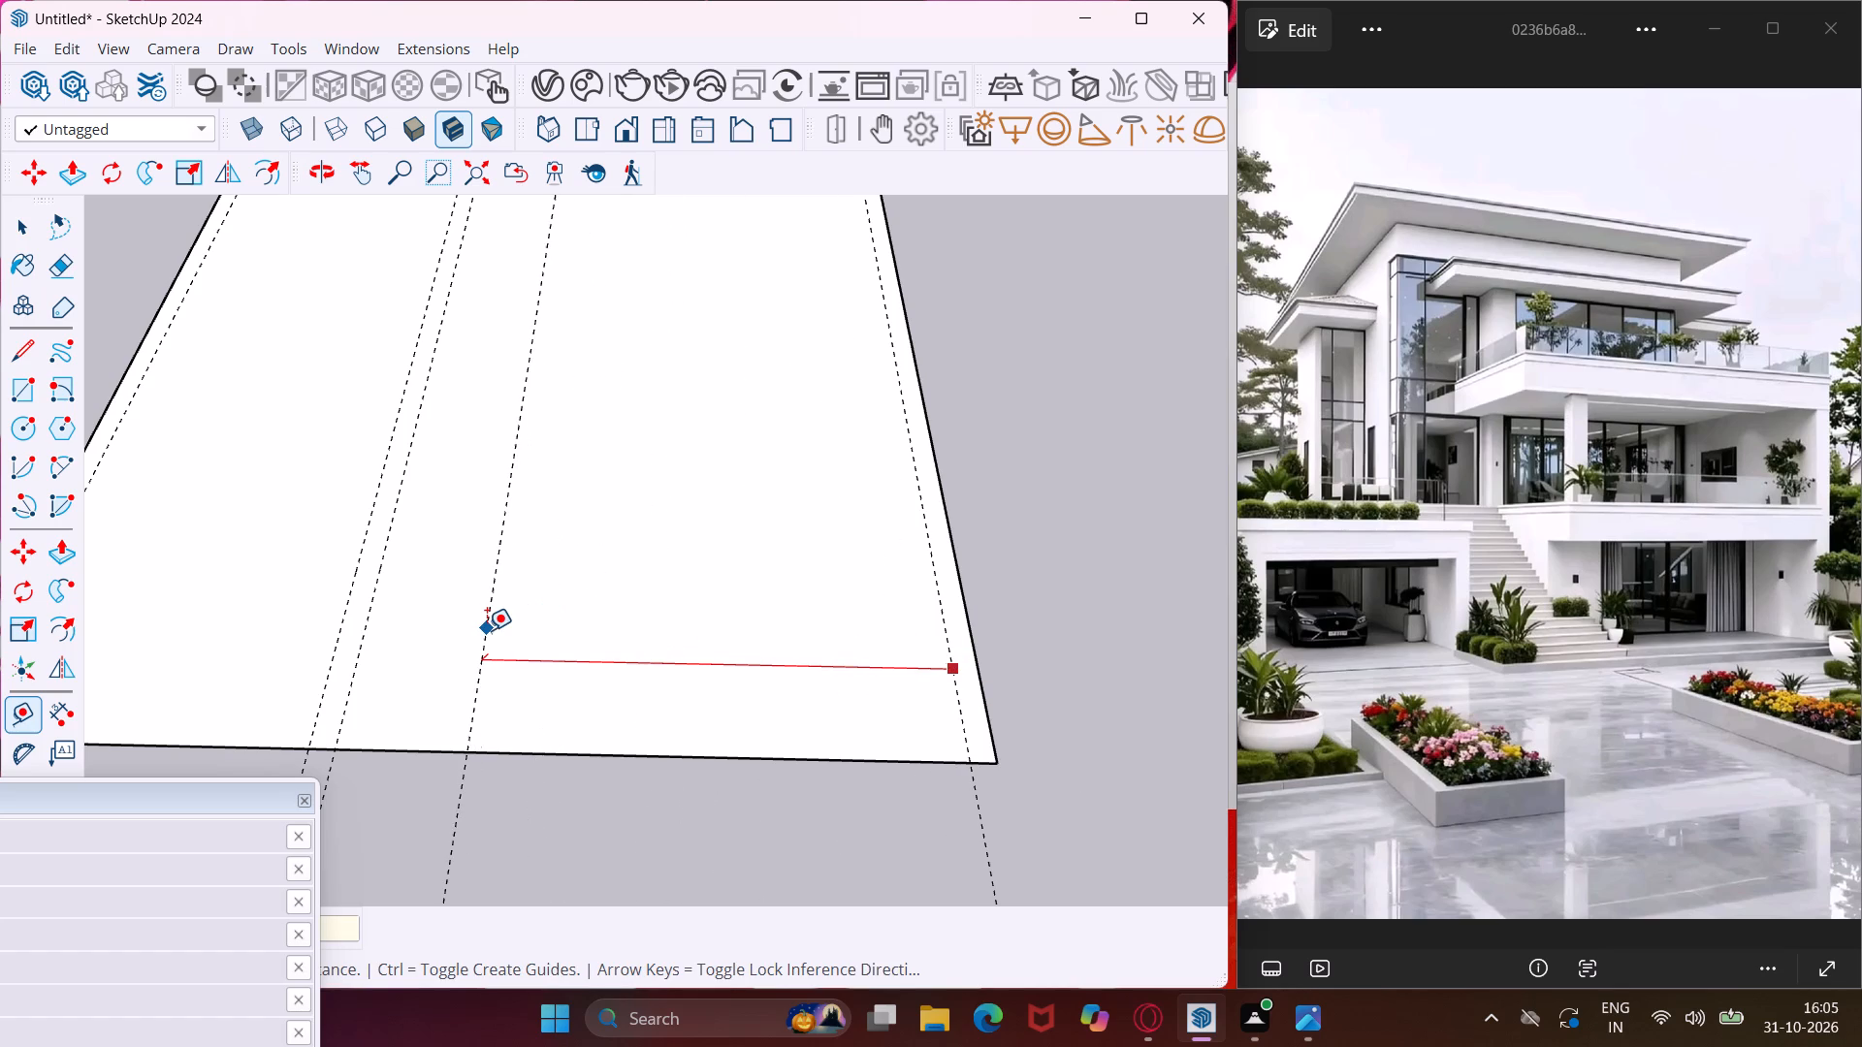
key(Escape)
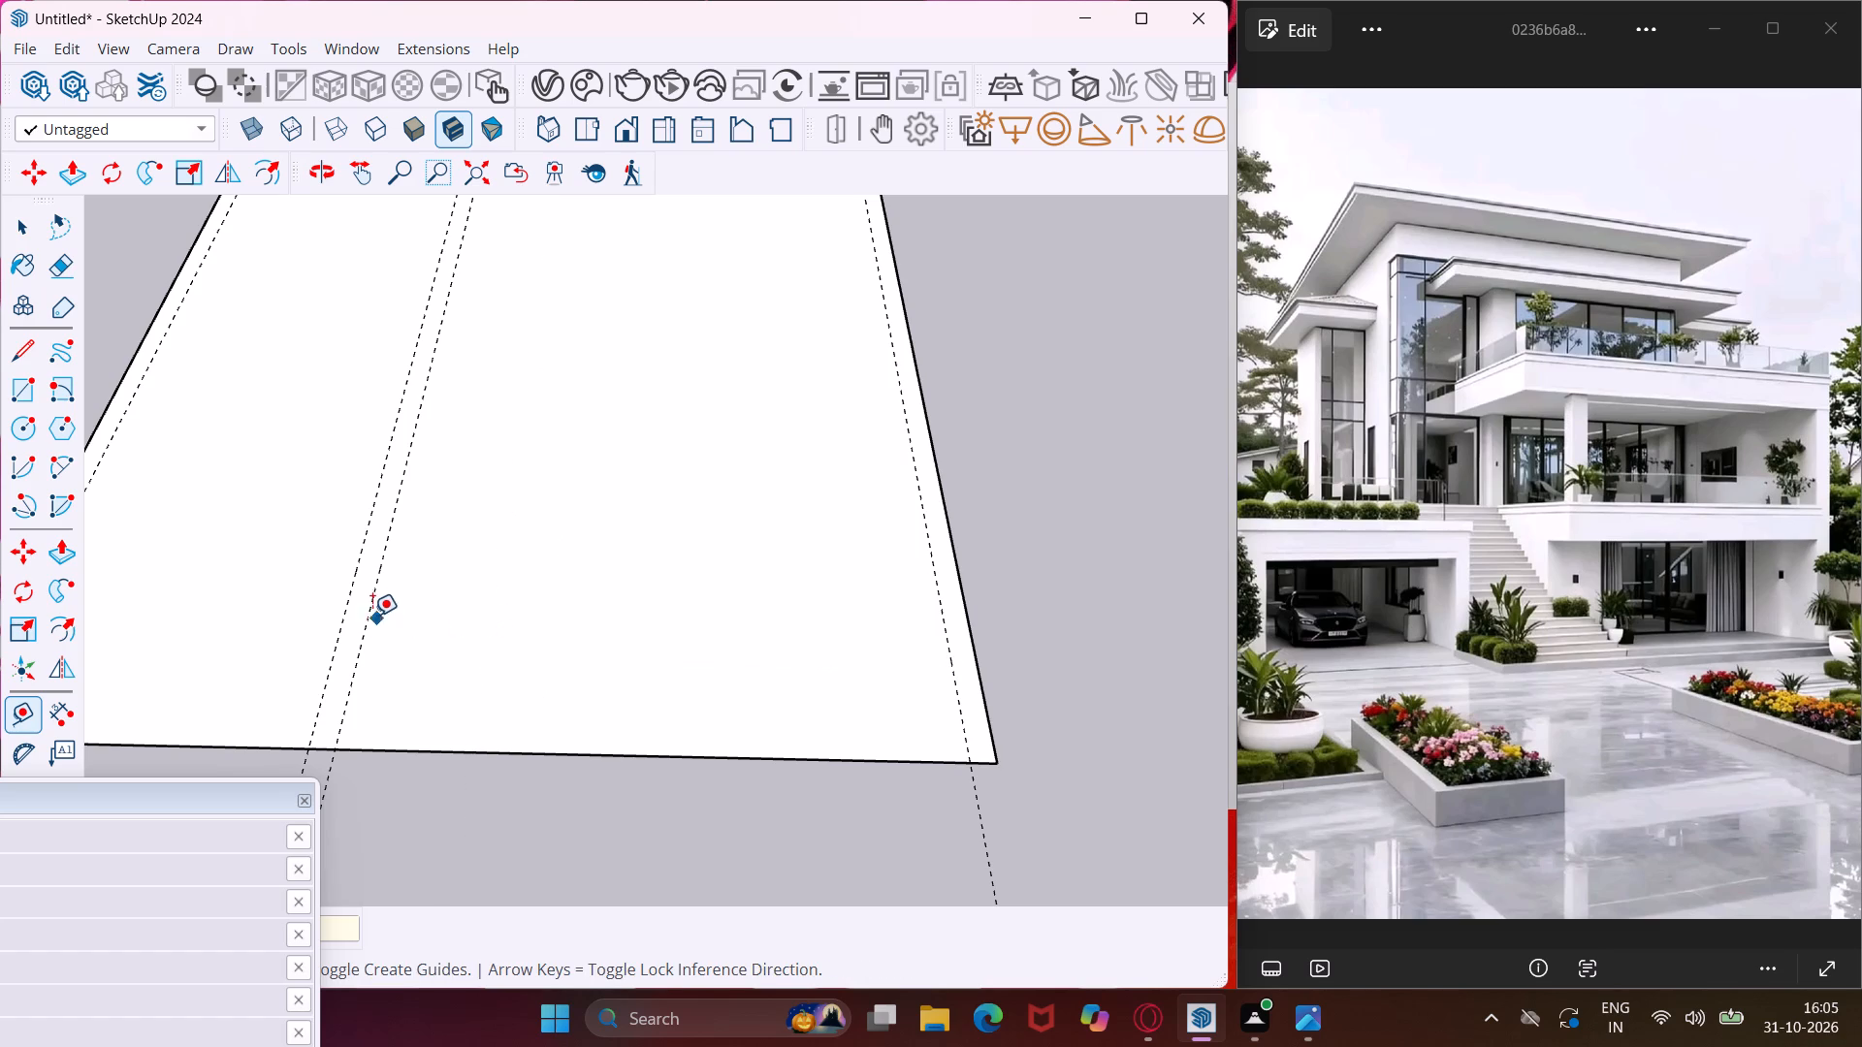
Place two more guides parallel to the left edge, 6' inward from the innermost left-side guide and another 9" beyond it.
click(371, 606)
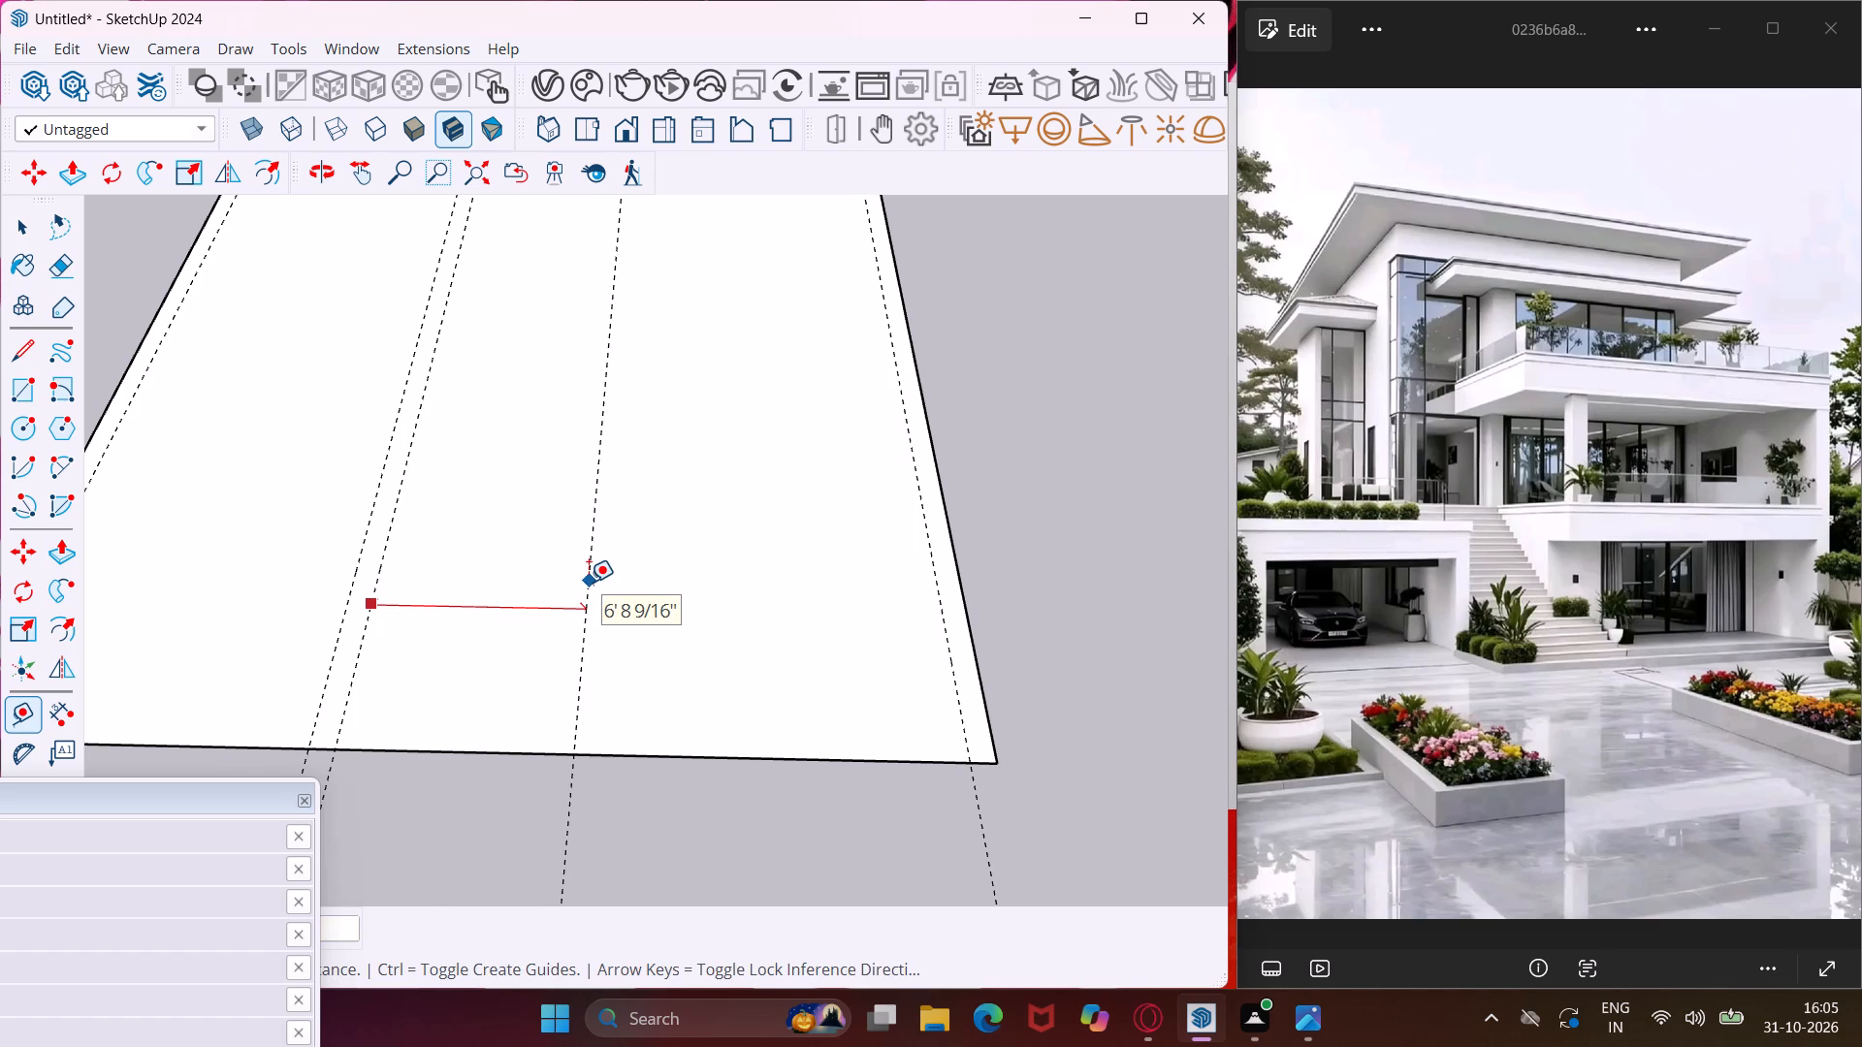
text(6')
key(Return)
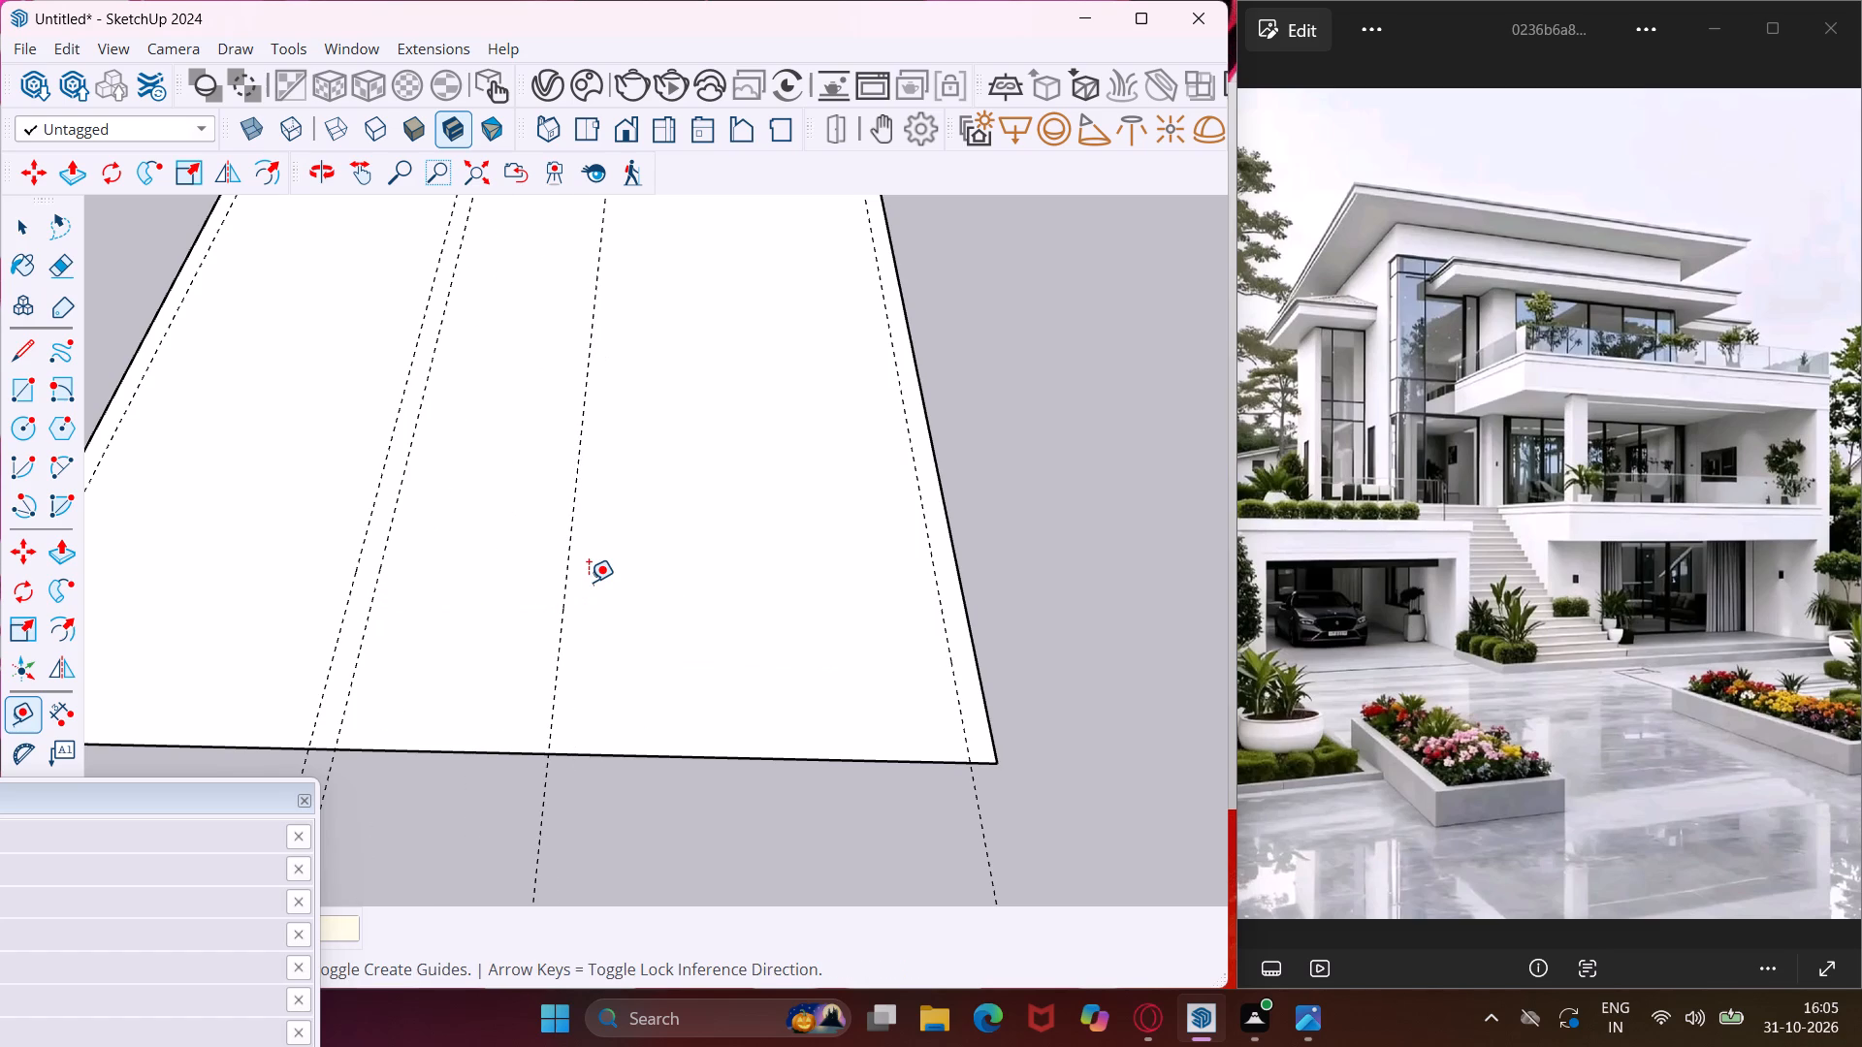
scroll(585, 583, up, 4)
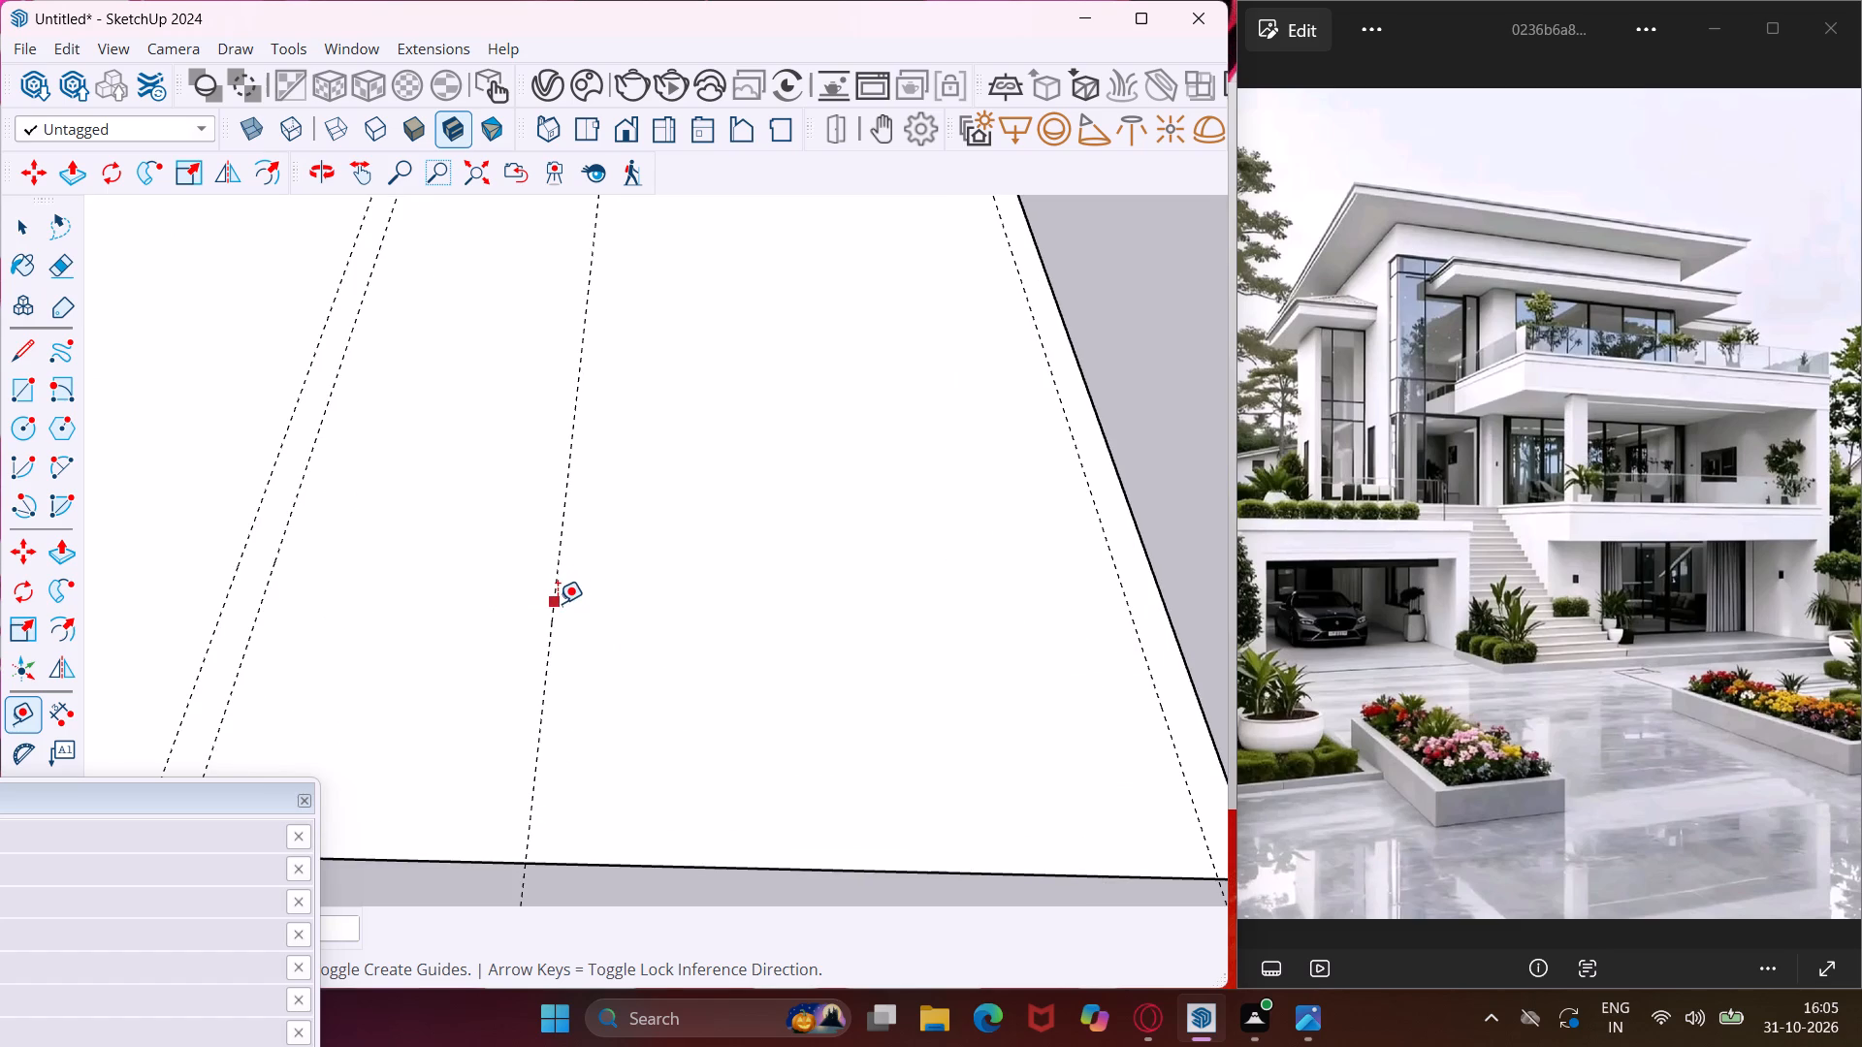
click(558, 603)
text(9")
key(Return)
Place a guide 4' inward from the base rectangle's front edge and a second guide 9" further in.
scroll(610, 598, down, 3)
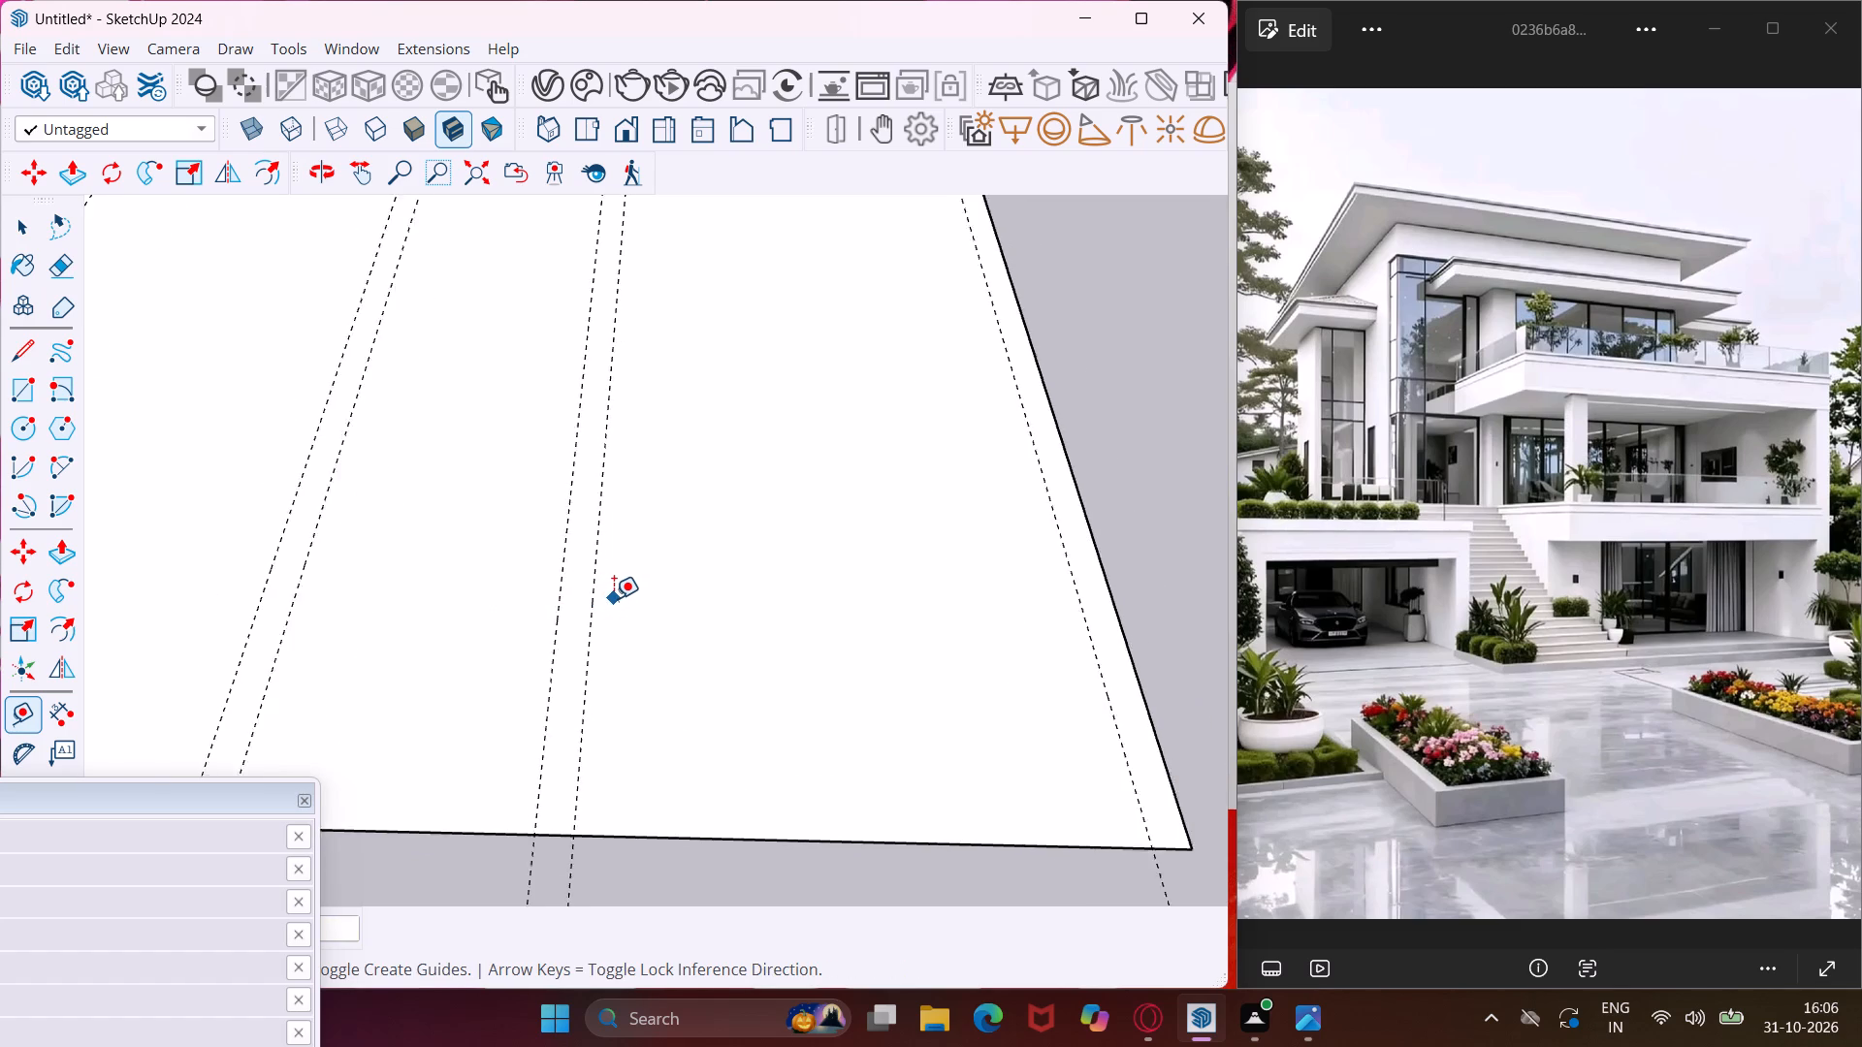
scroll(614, 598, down, 4)
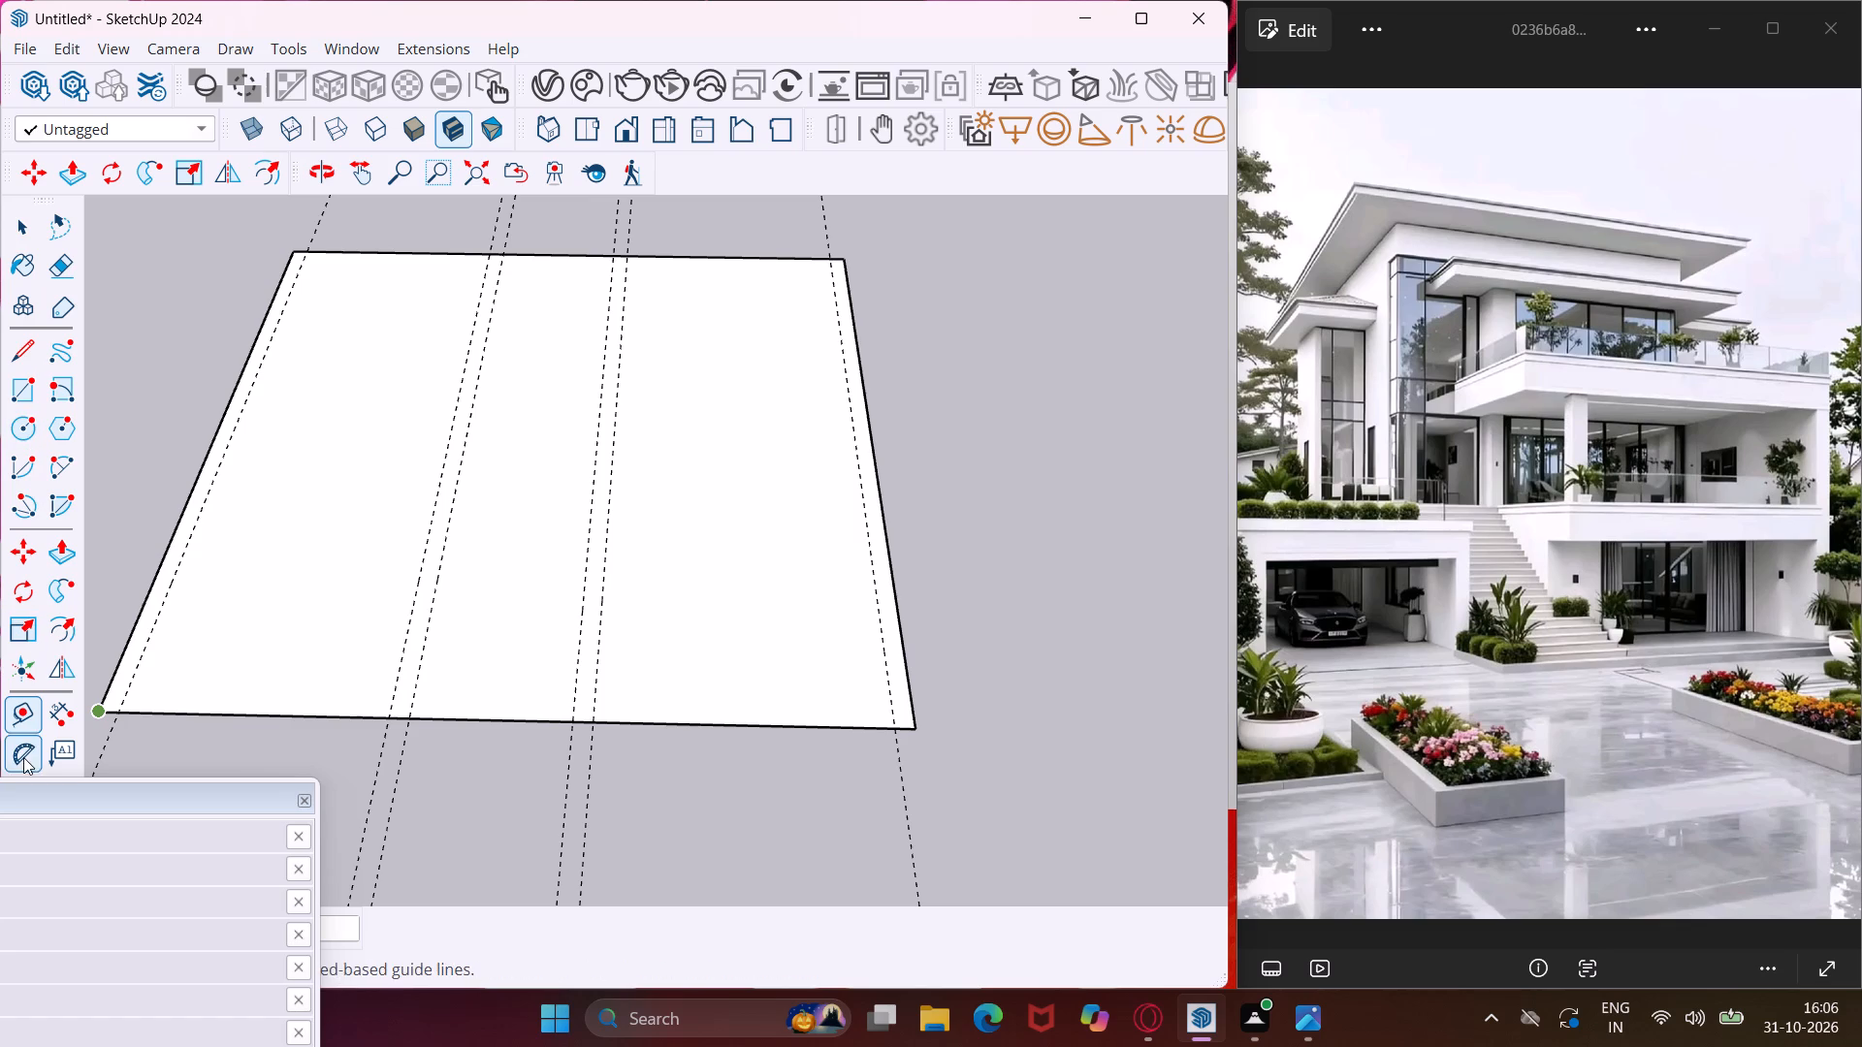
click(20, 726)
scroll(722, 752, up, 2)
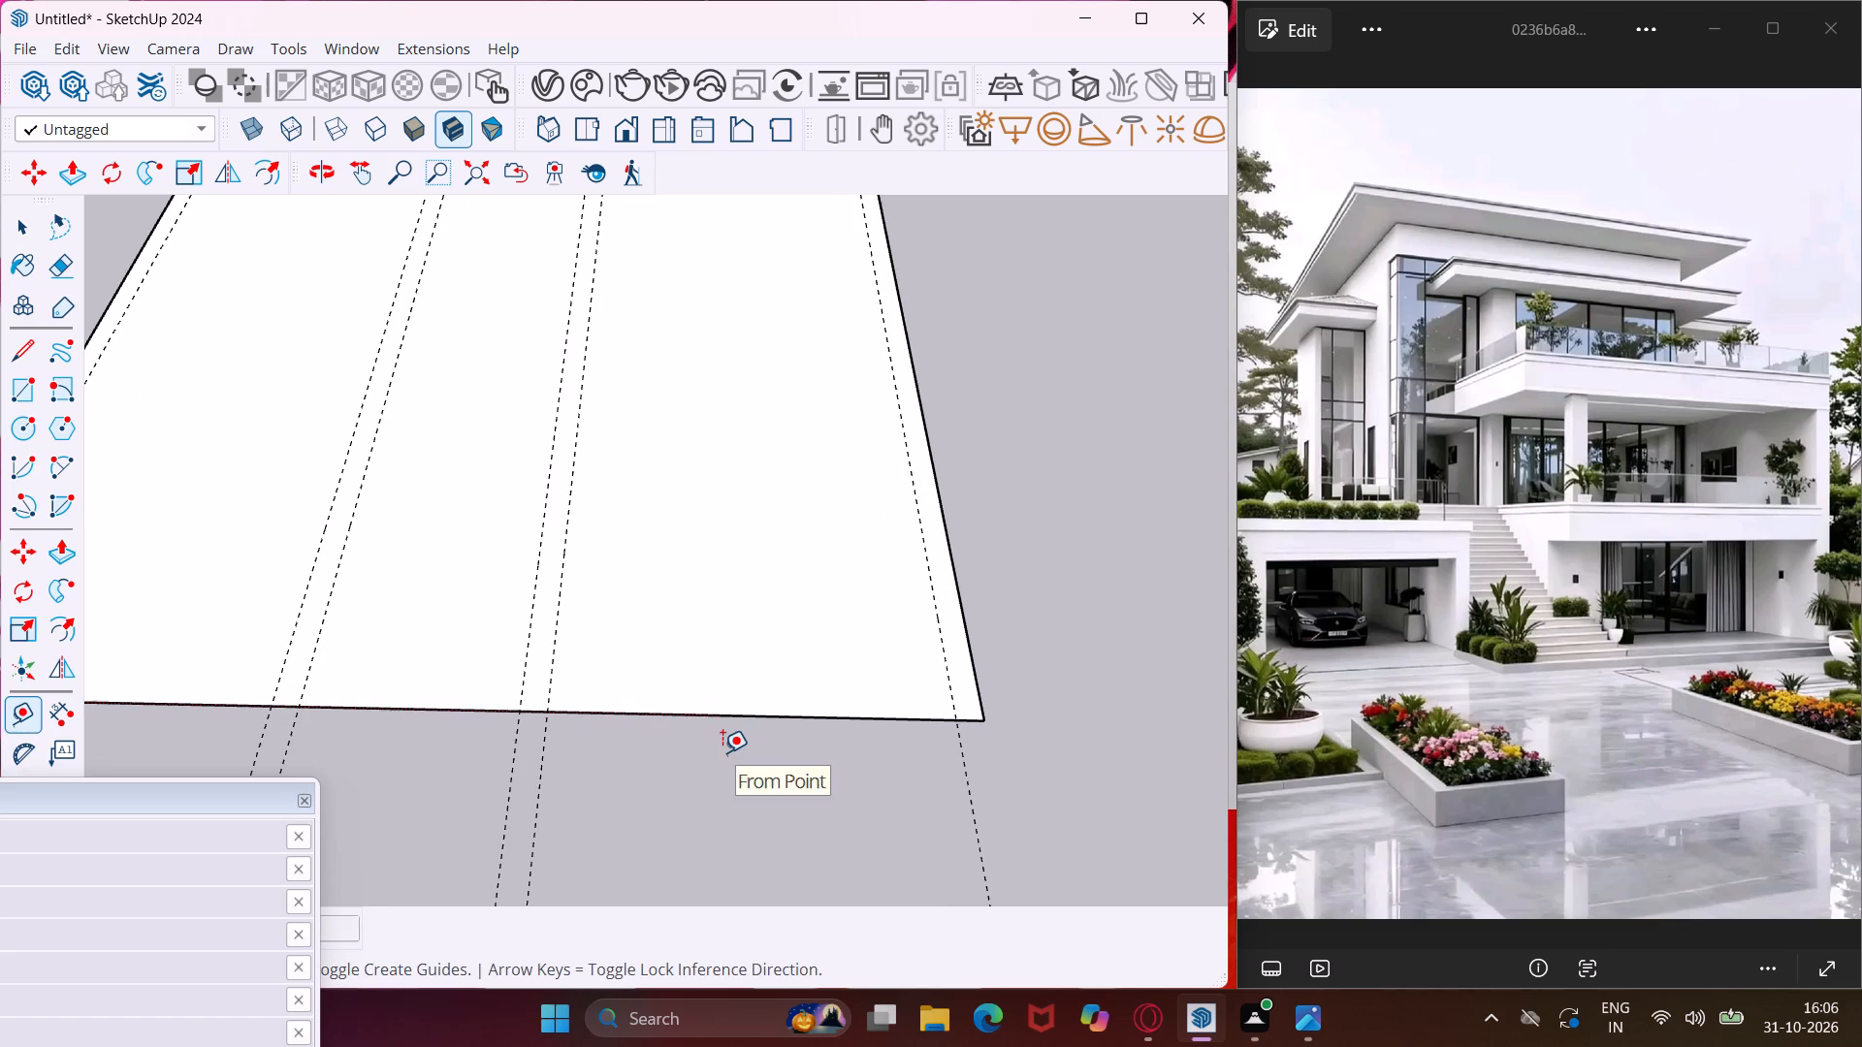
scroll(722, 752, up, 1)
click(755, 717)
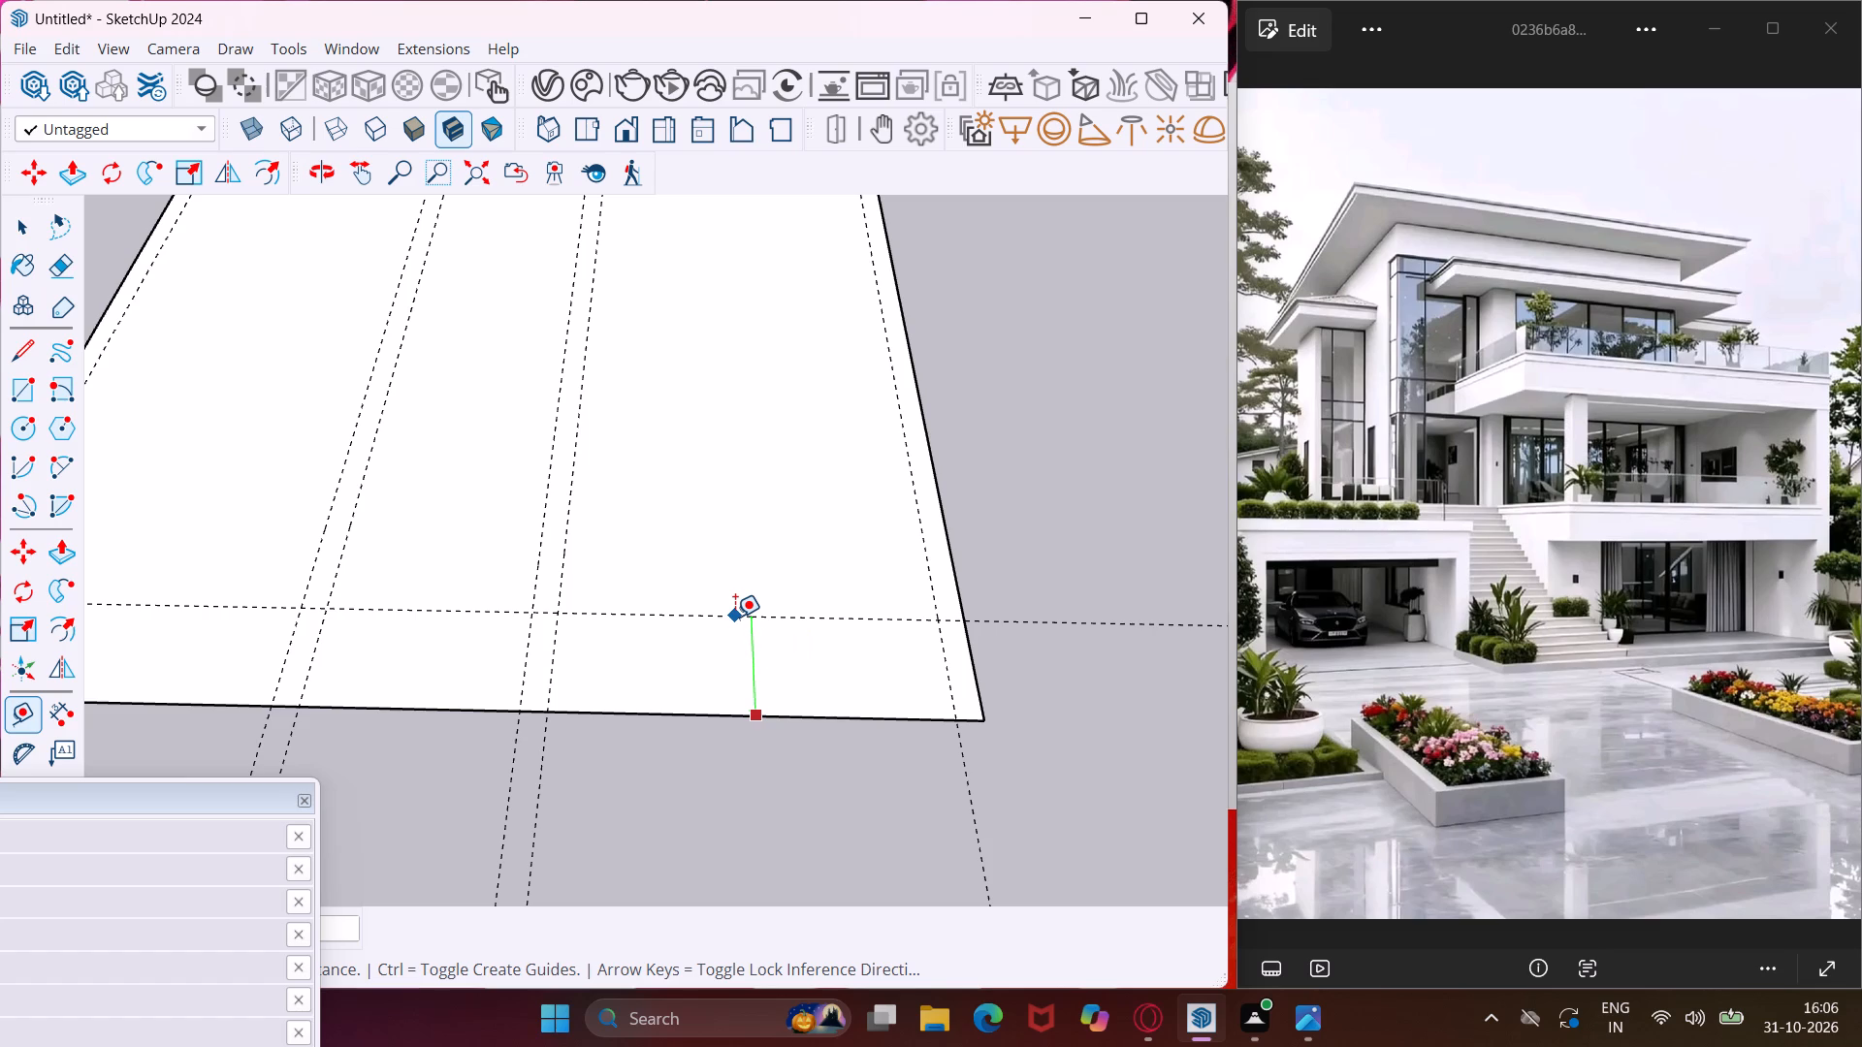
key(4)
key(apostrophe)
key(Return)
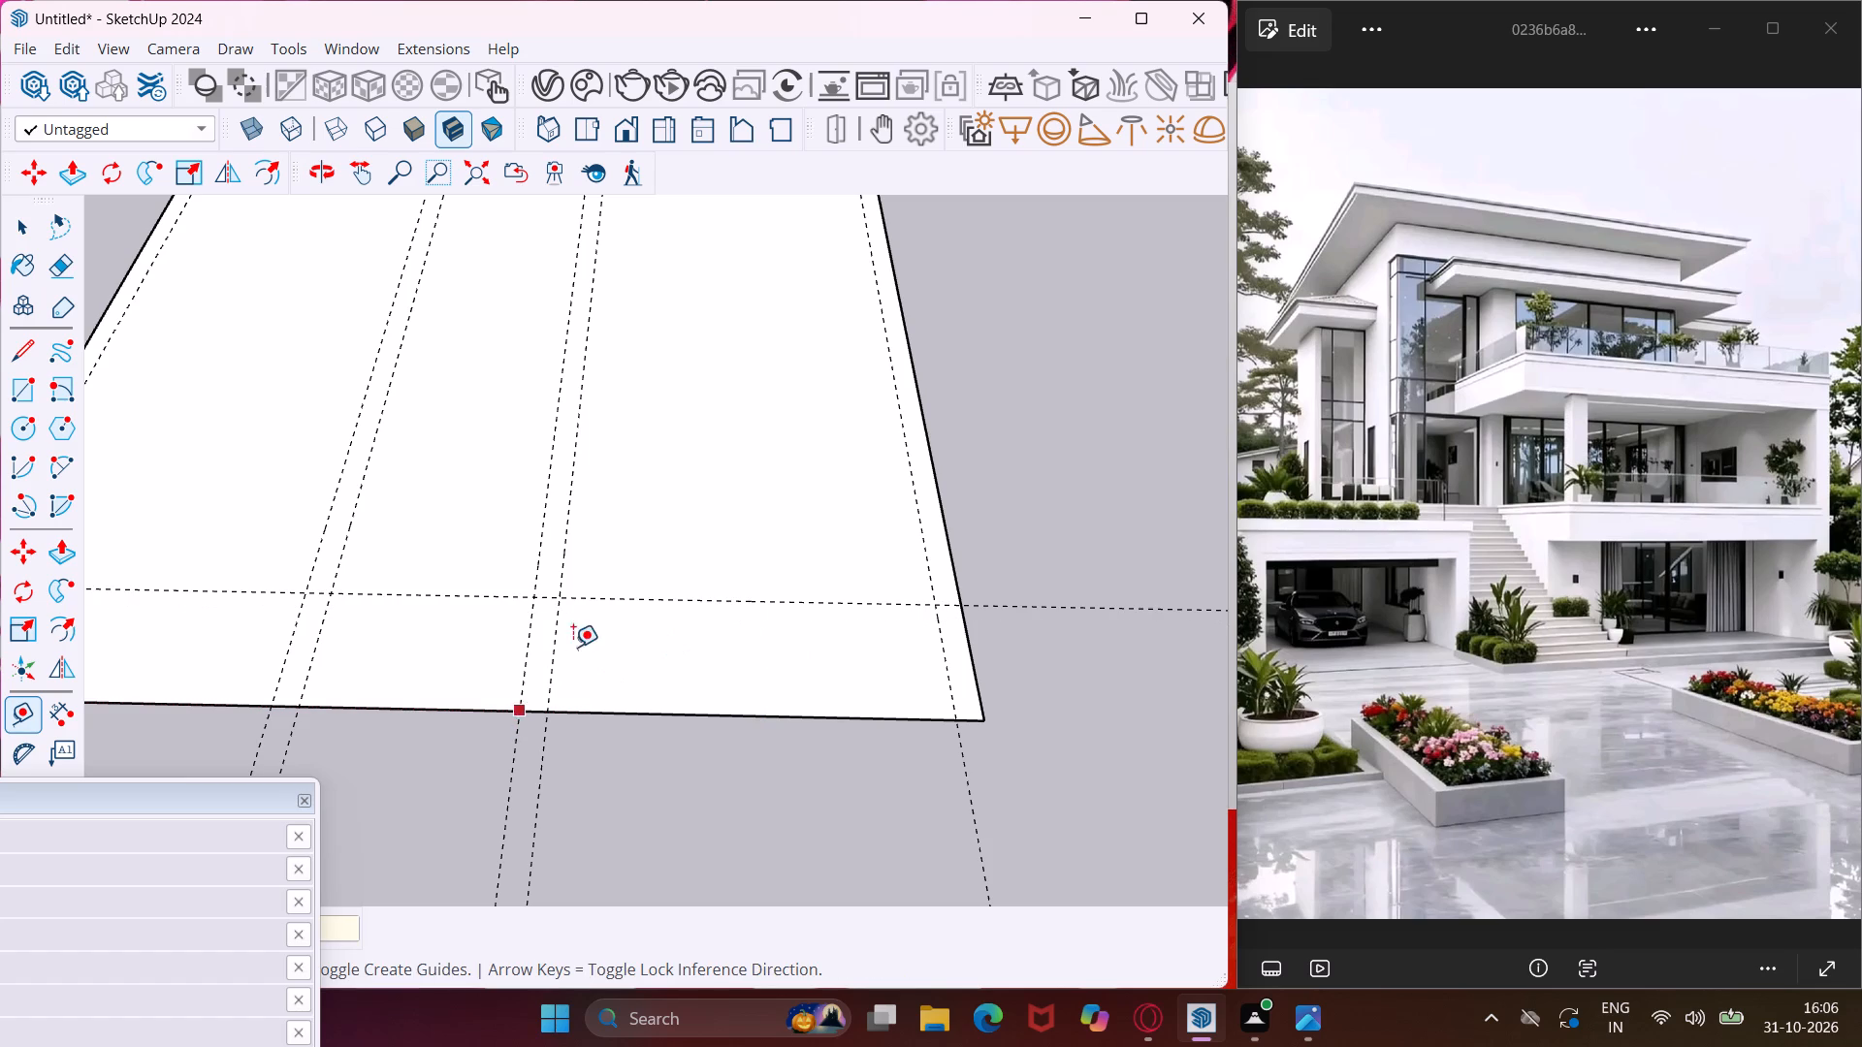
scroll(616, 619, up, 3)
click(654, 592)
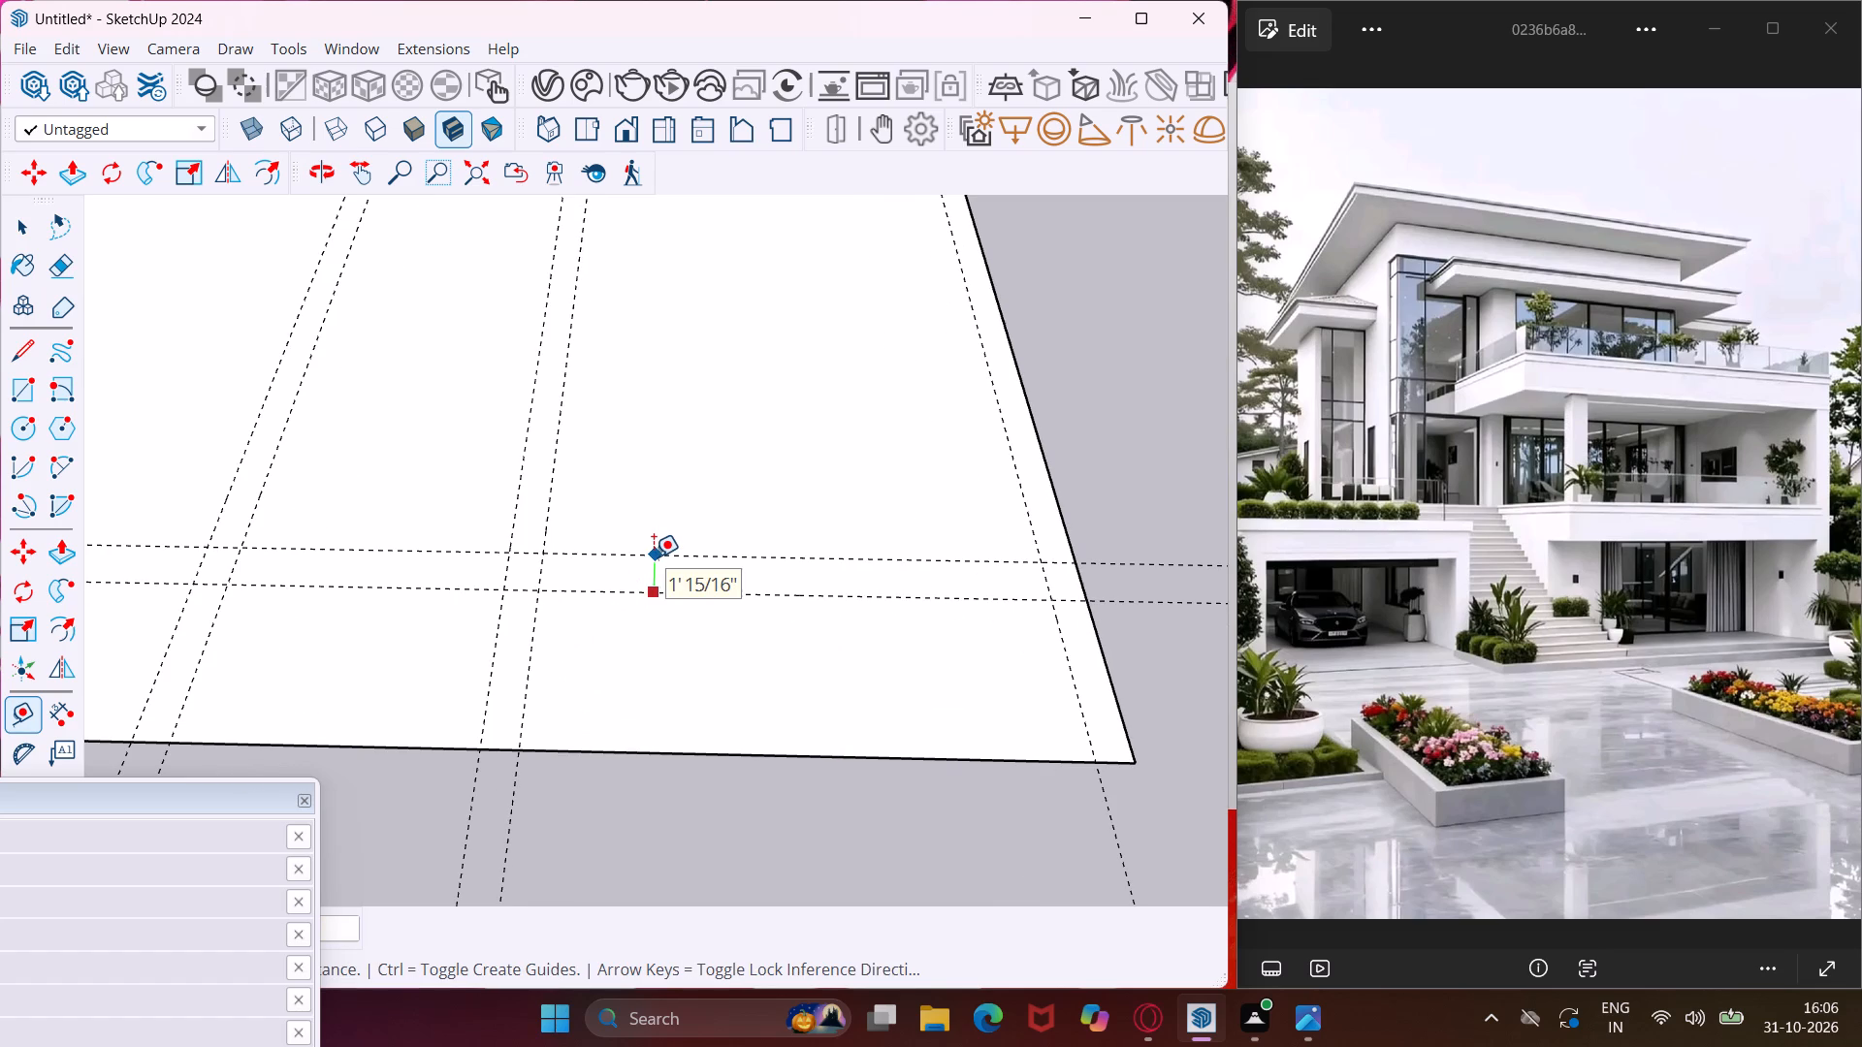
text(9")
key(Return)
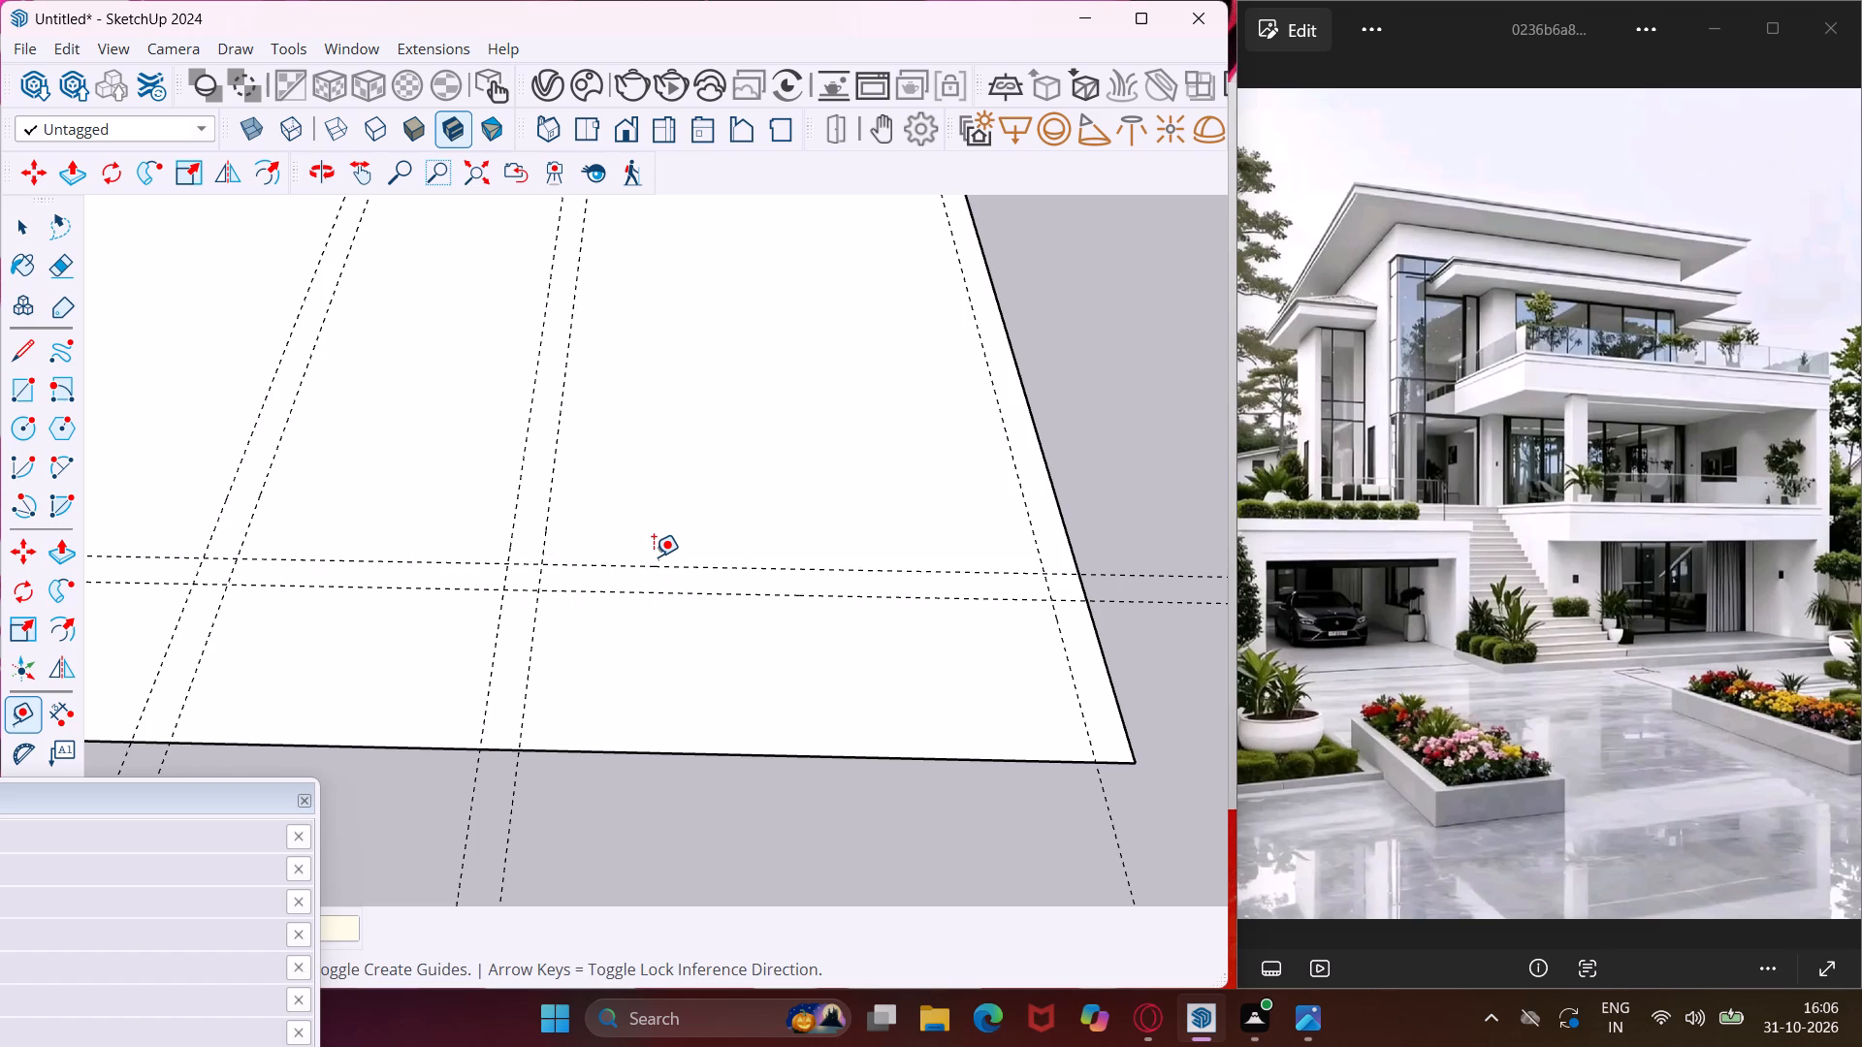
Place a guide 9" inside the base rectangle's back edge.
middle_drag(654, 556, 504, 624)
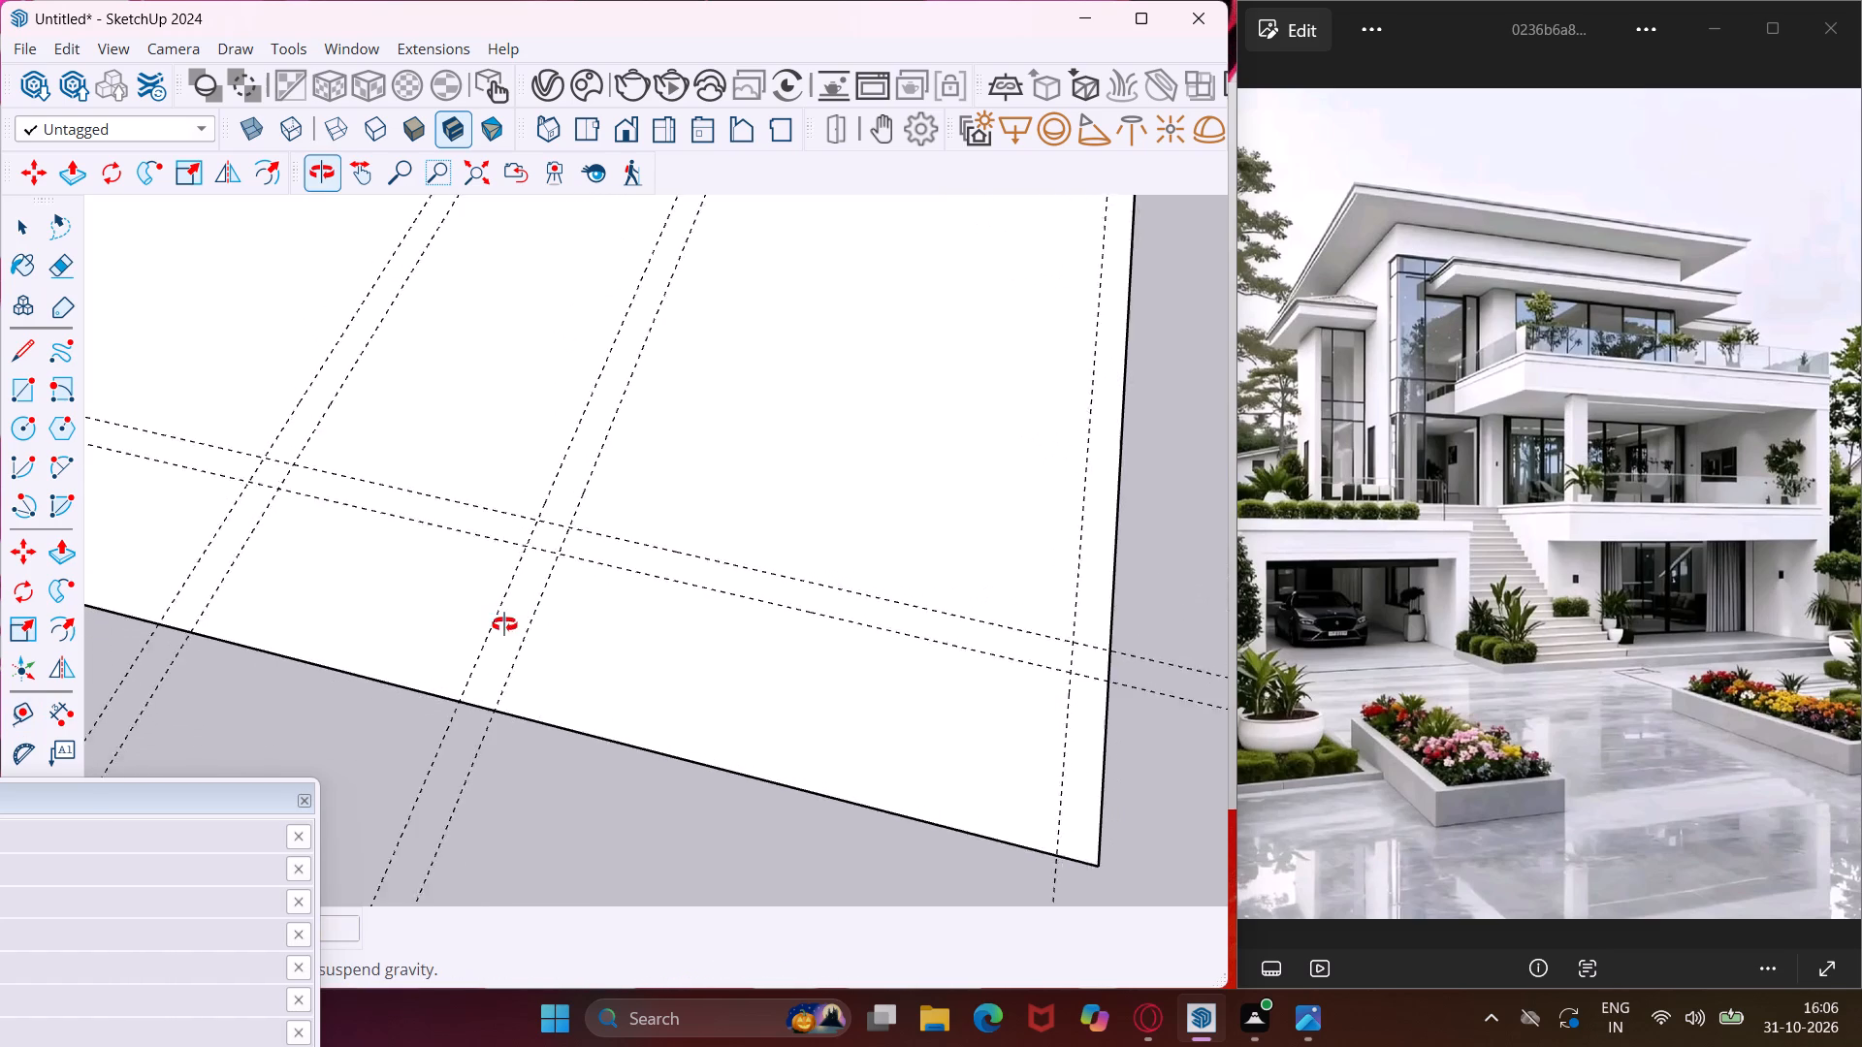
middle_drag(504, 624, 501, 627)
scroll(501, 627, down, 9)
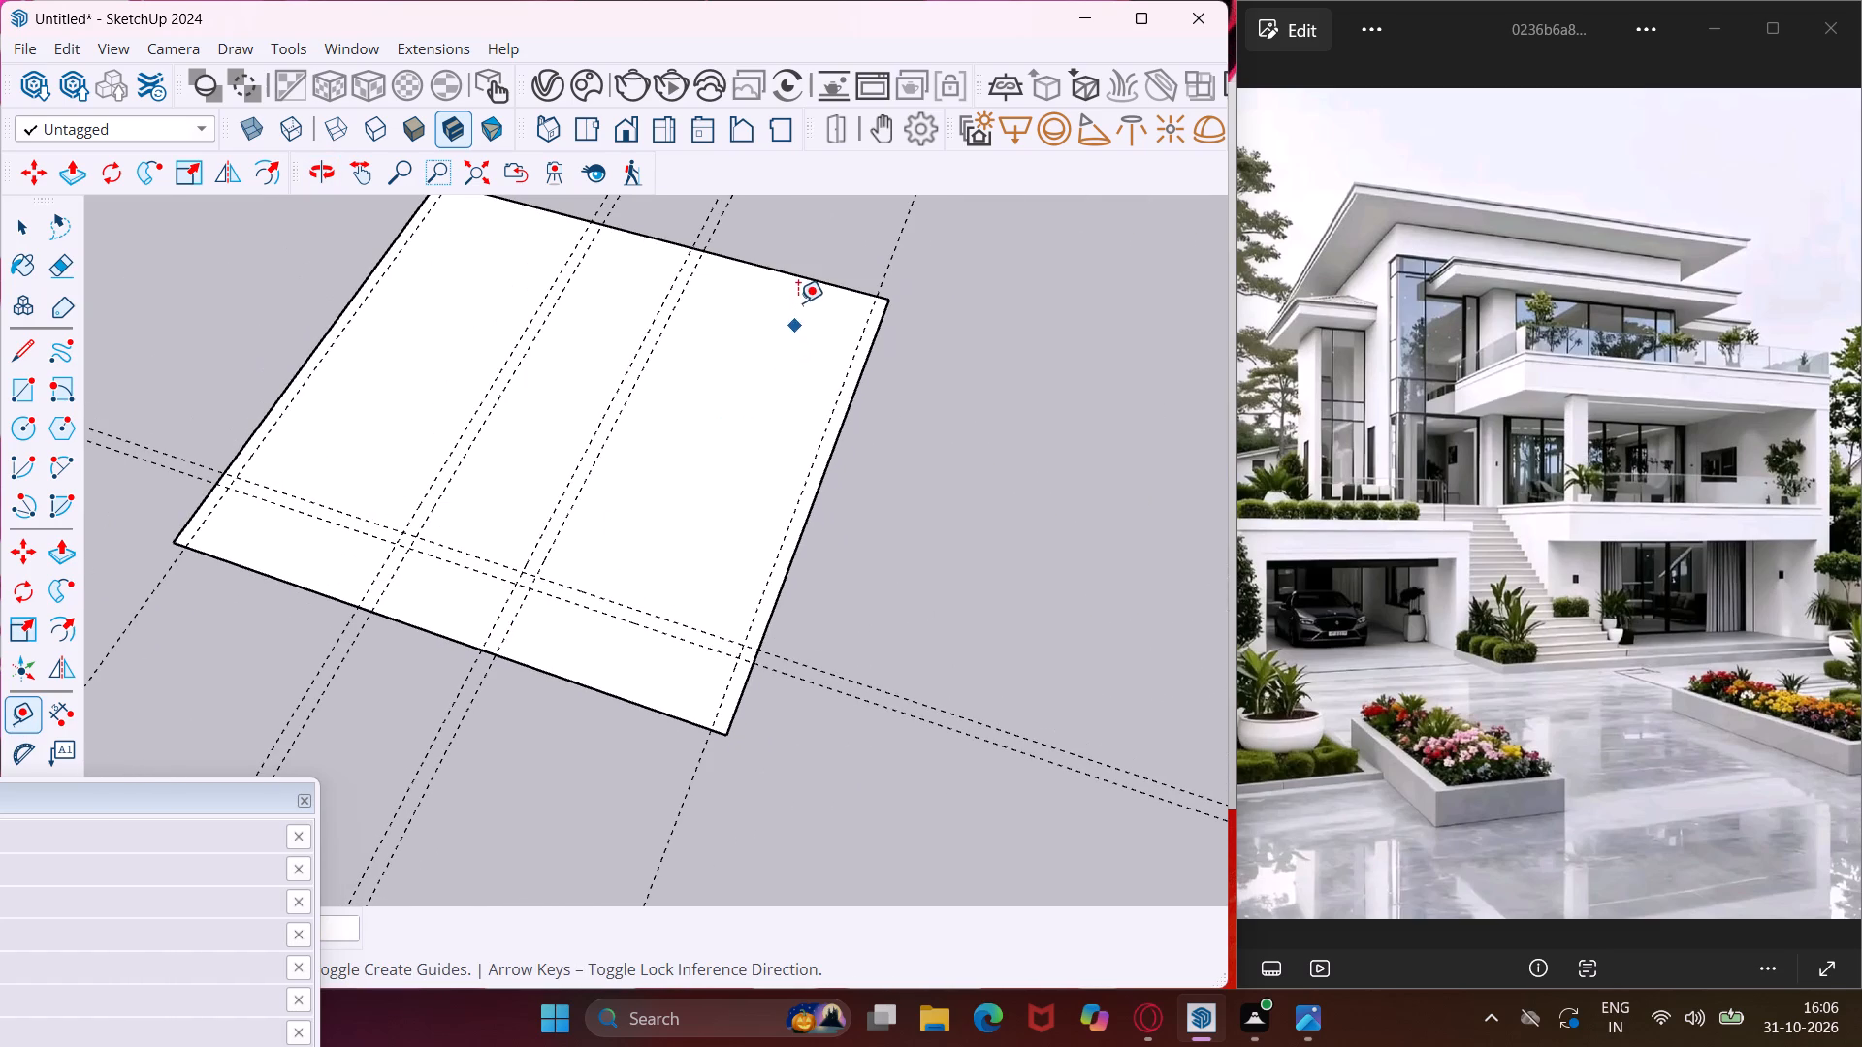
scroll(802, 276, up, 4)
click(802, 276)
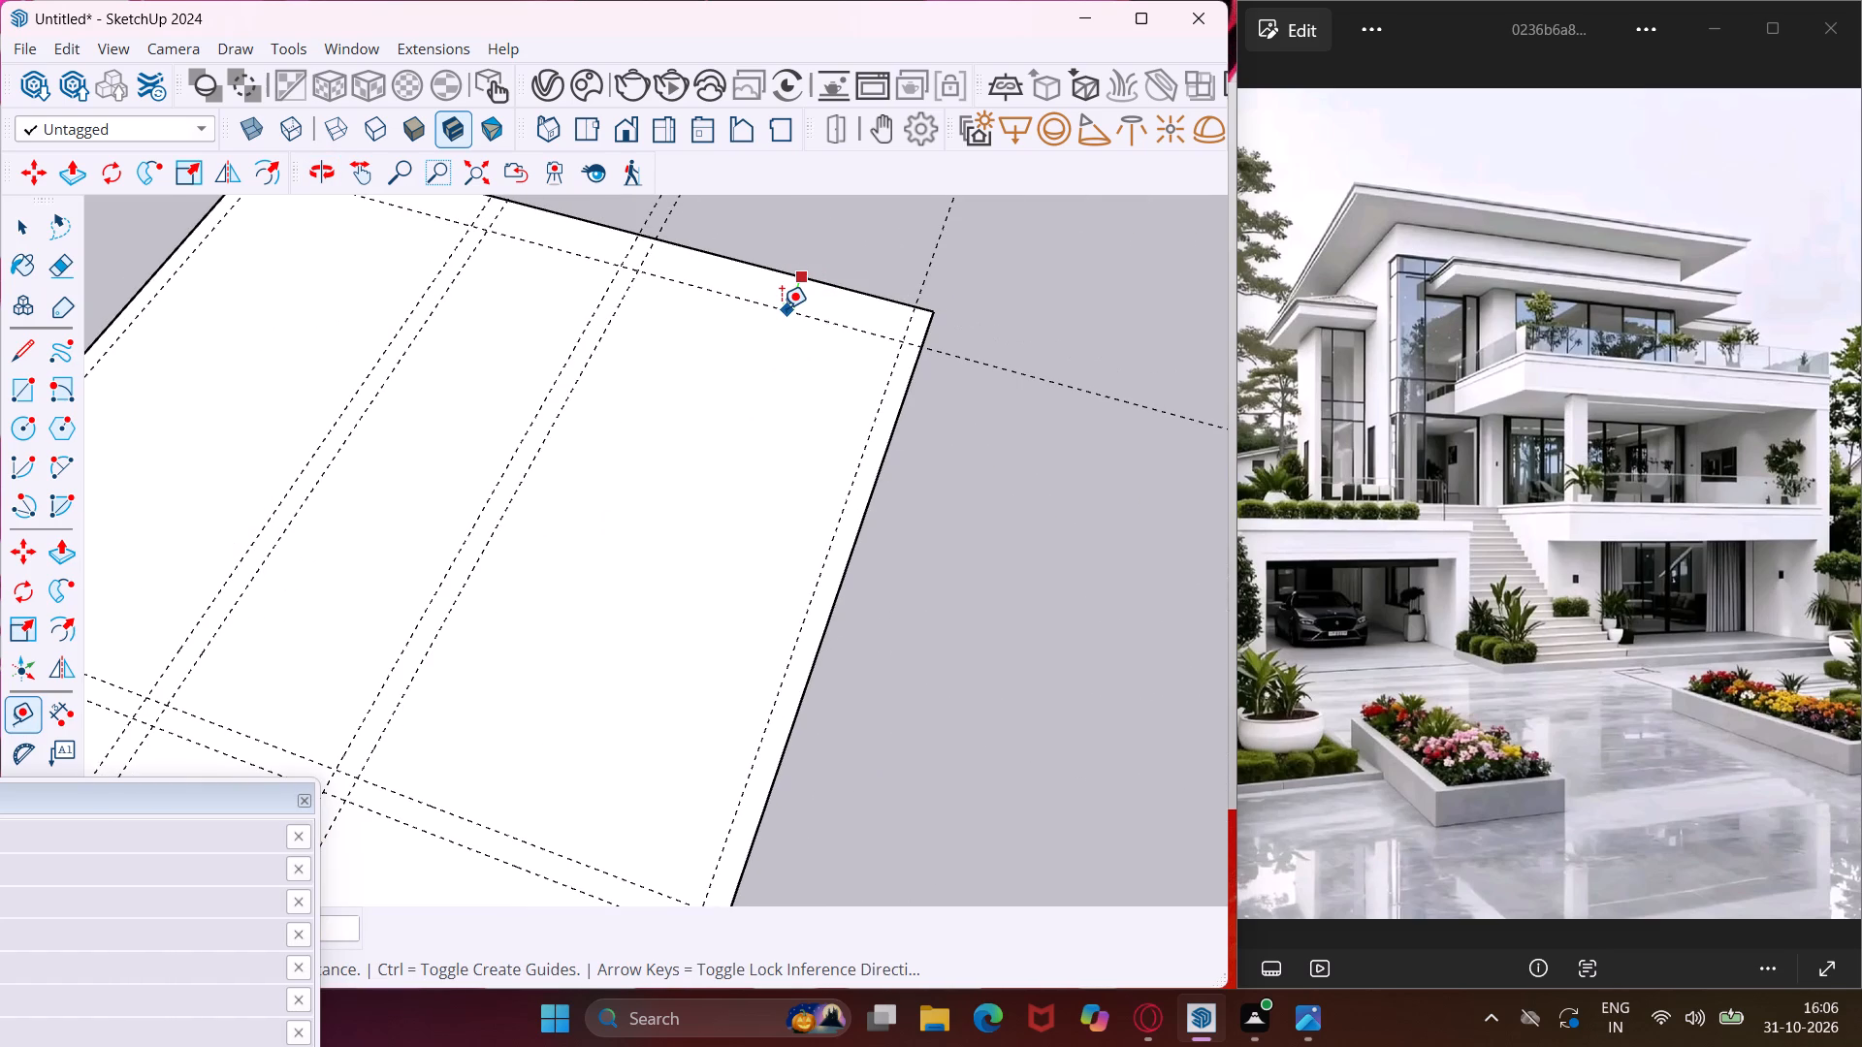
key(9)
key(shift+quotedbl)
key(Return)
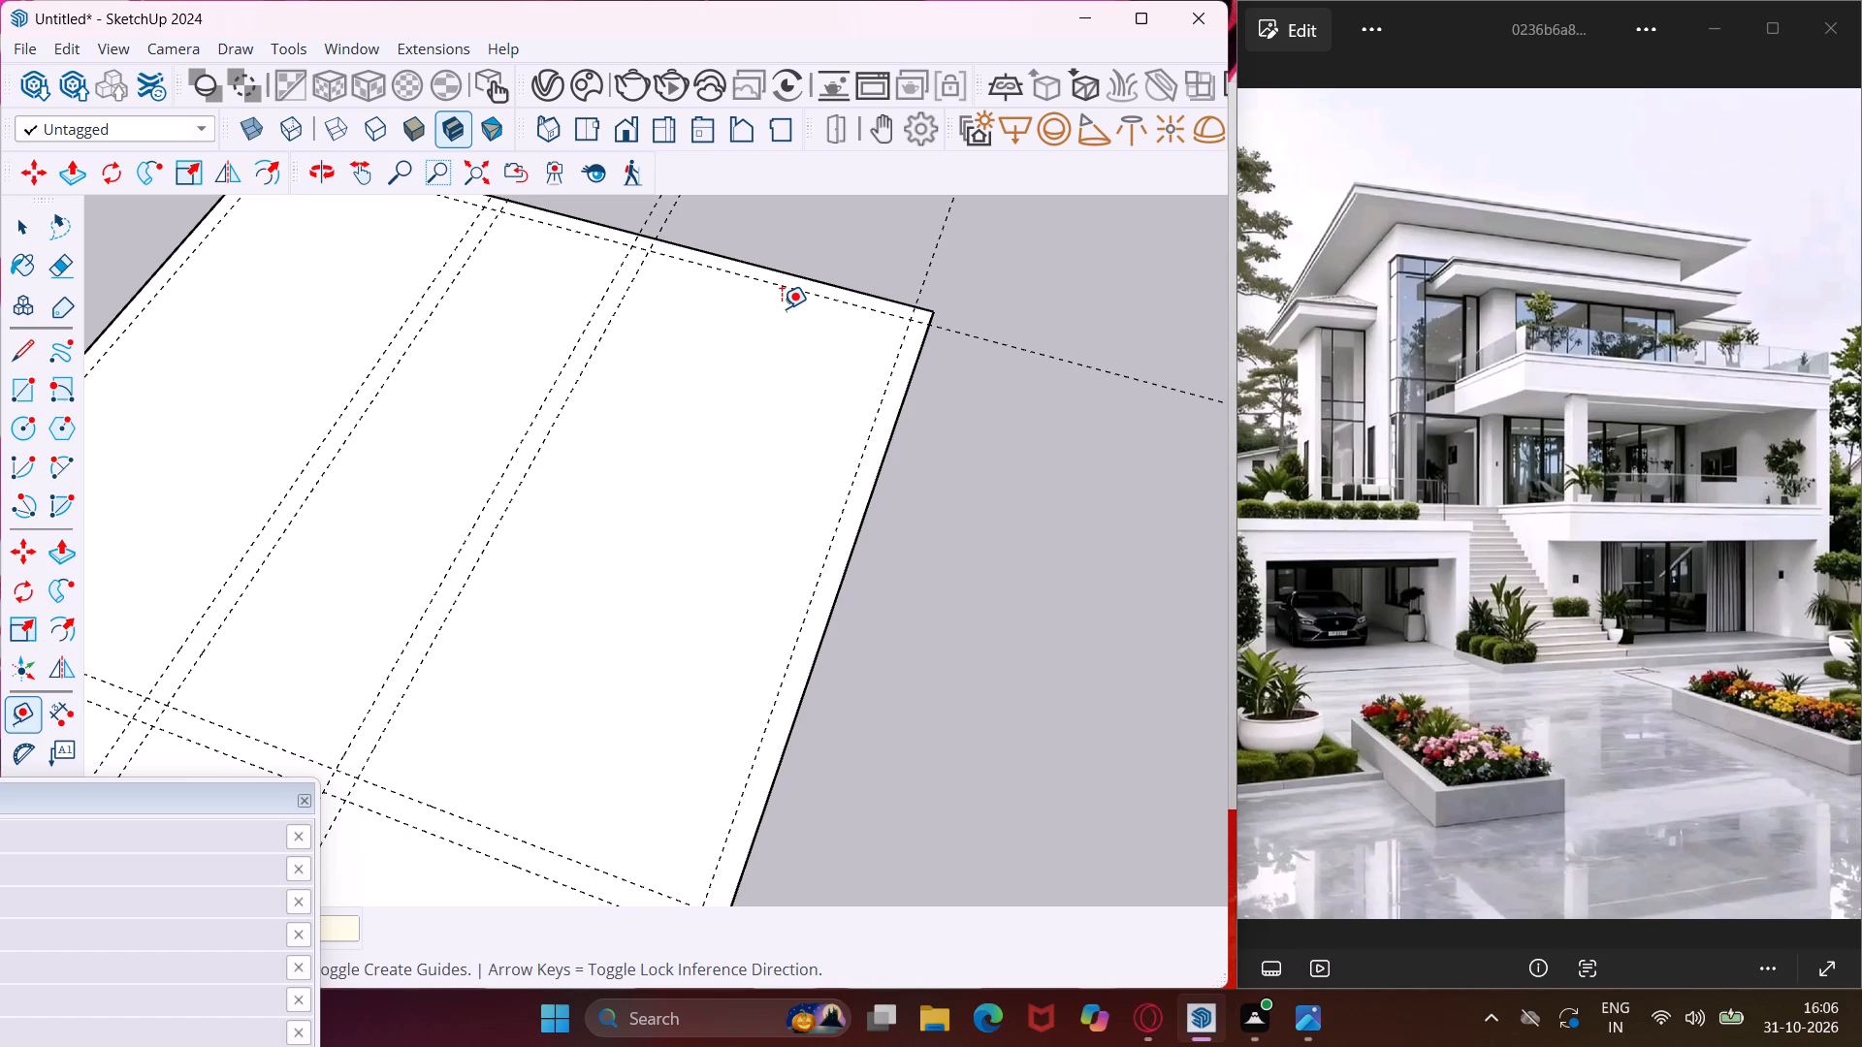
Draw full-depth 9" wide rectangles along the base's left and right edges, between each edge and its nearest guide.
middle_drag(782, 308, 883, 260)
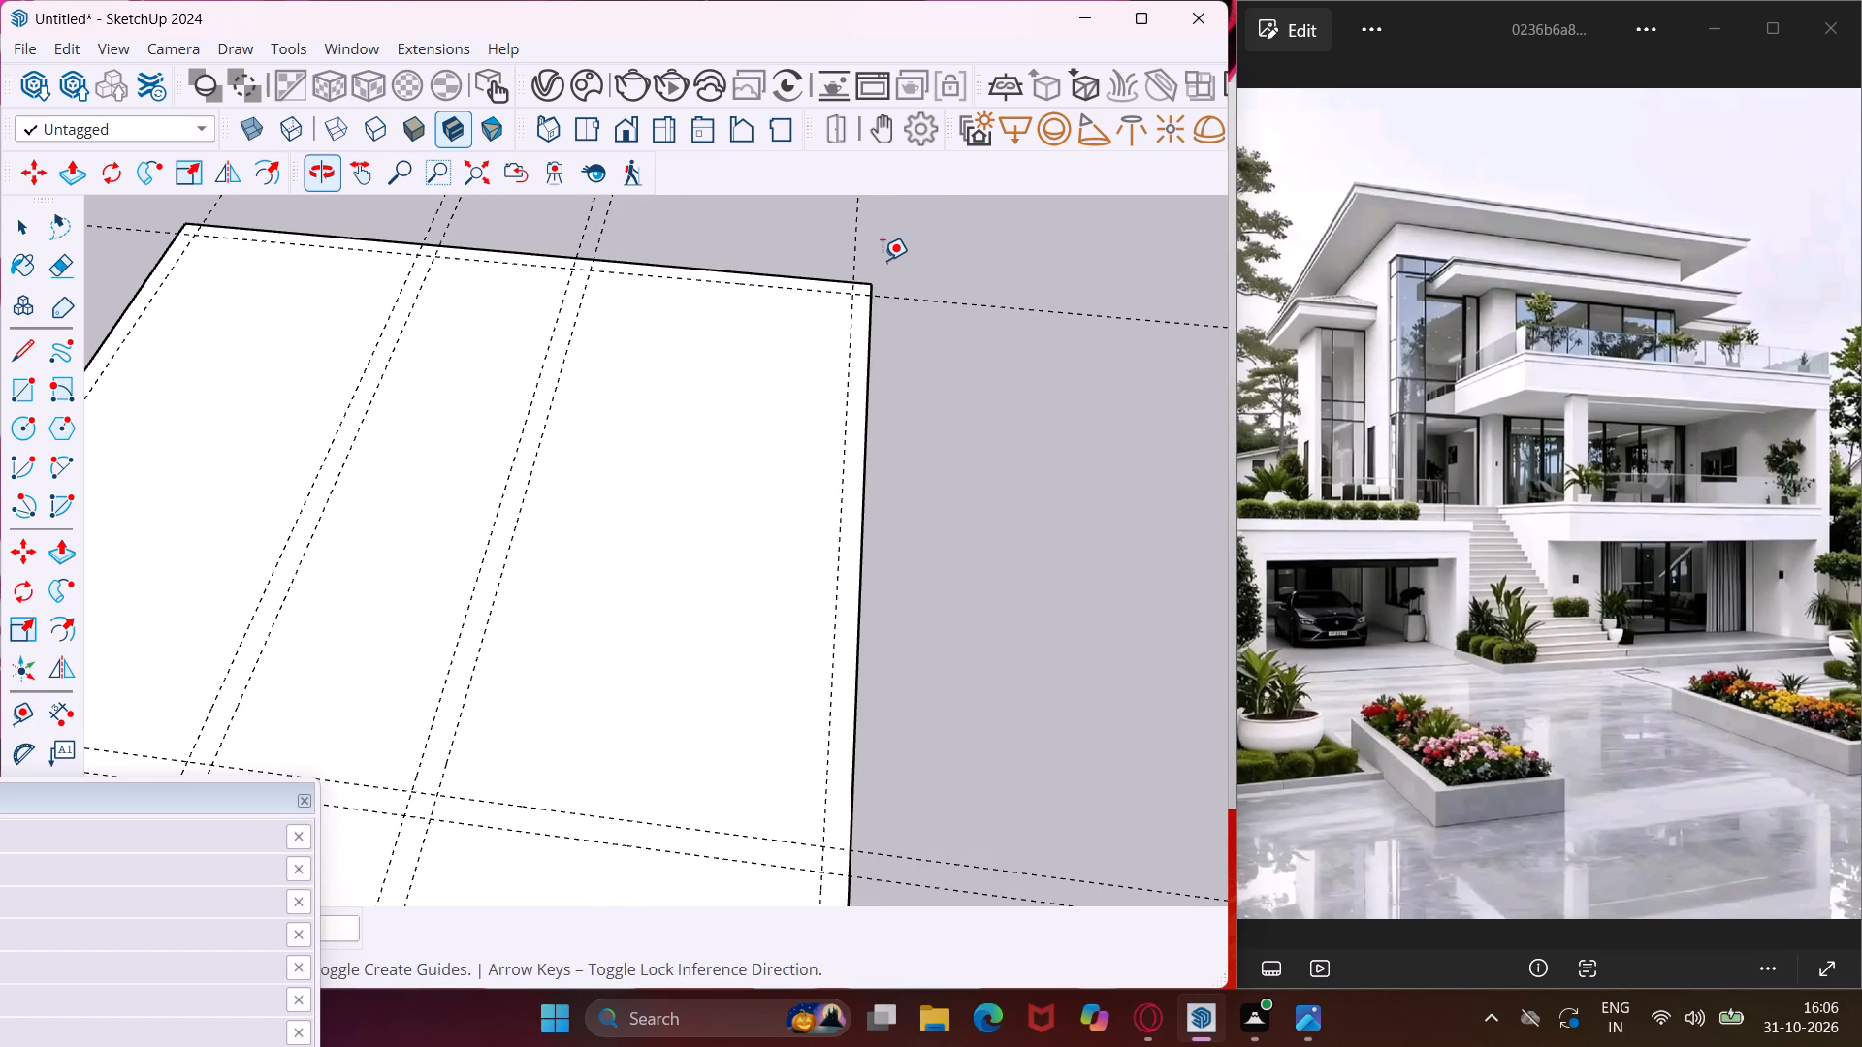
scroll(883, 260, down, 1)
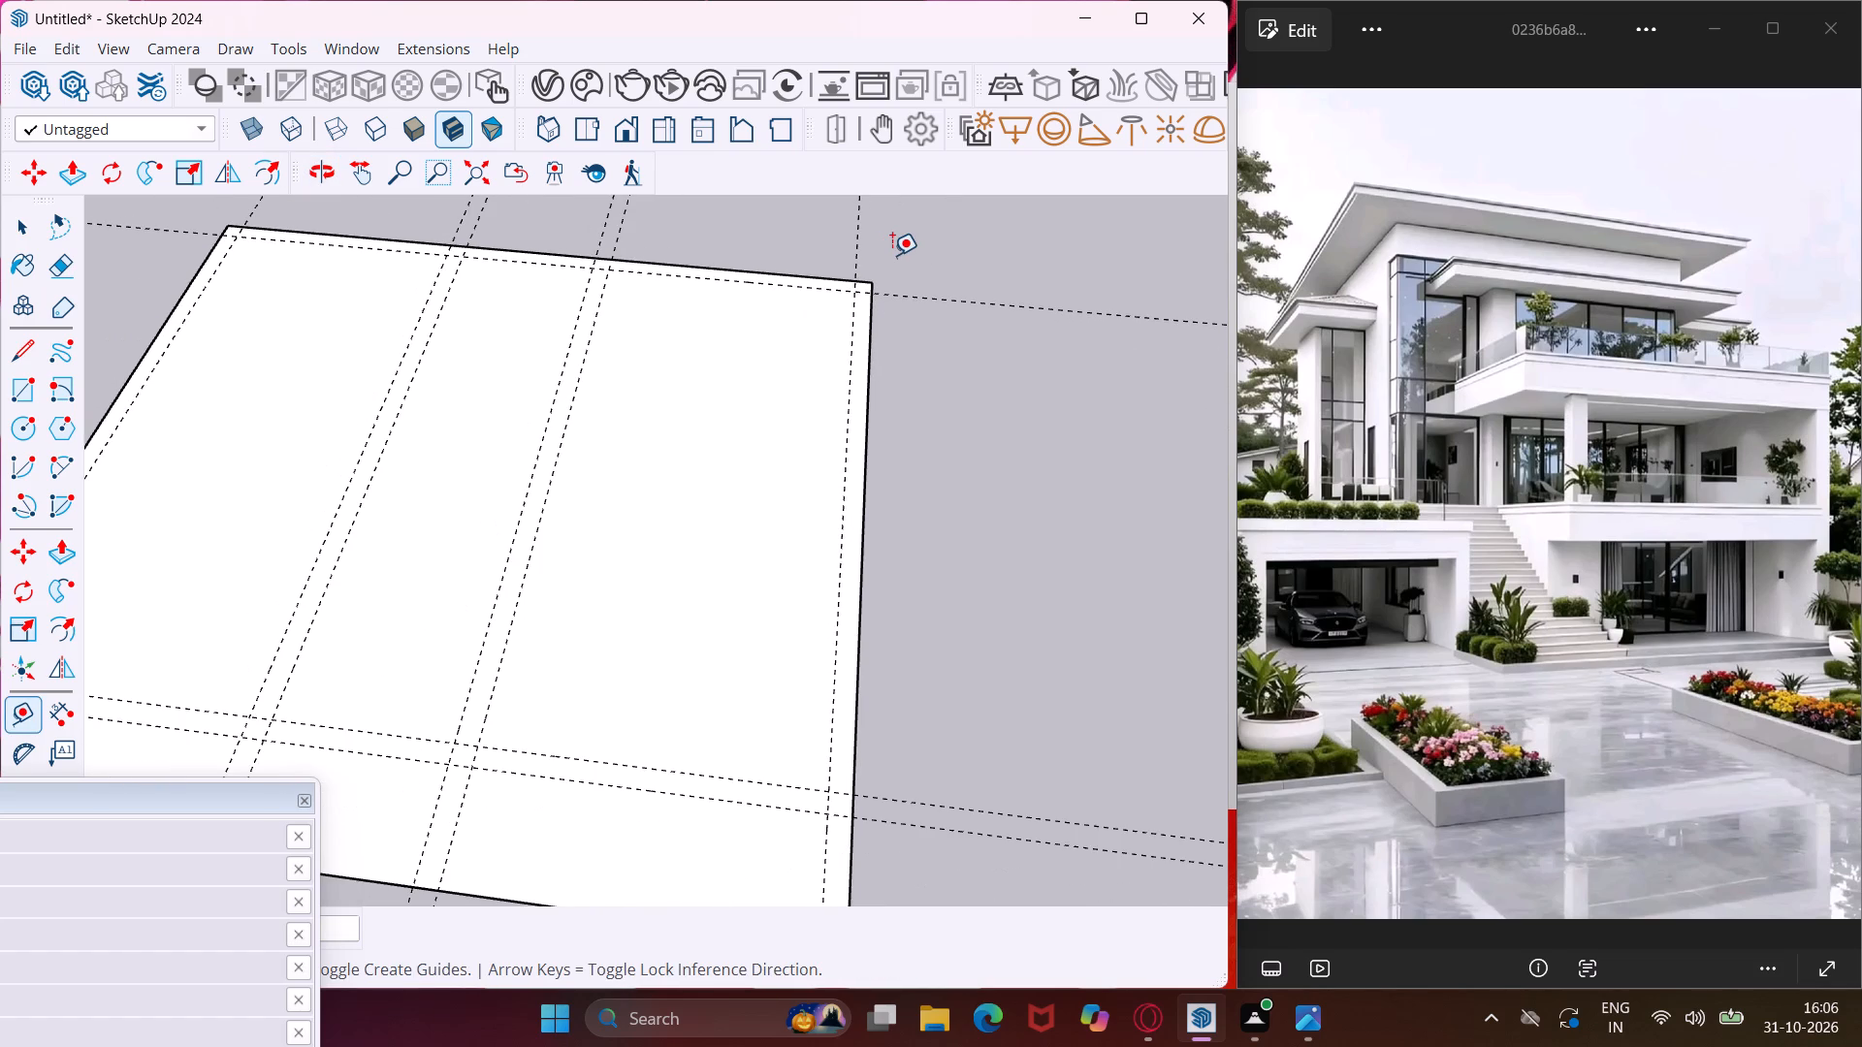
scroll(892, 255, down, 2)
click(22, 401)
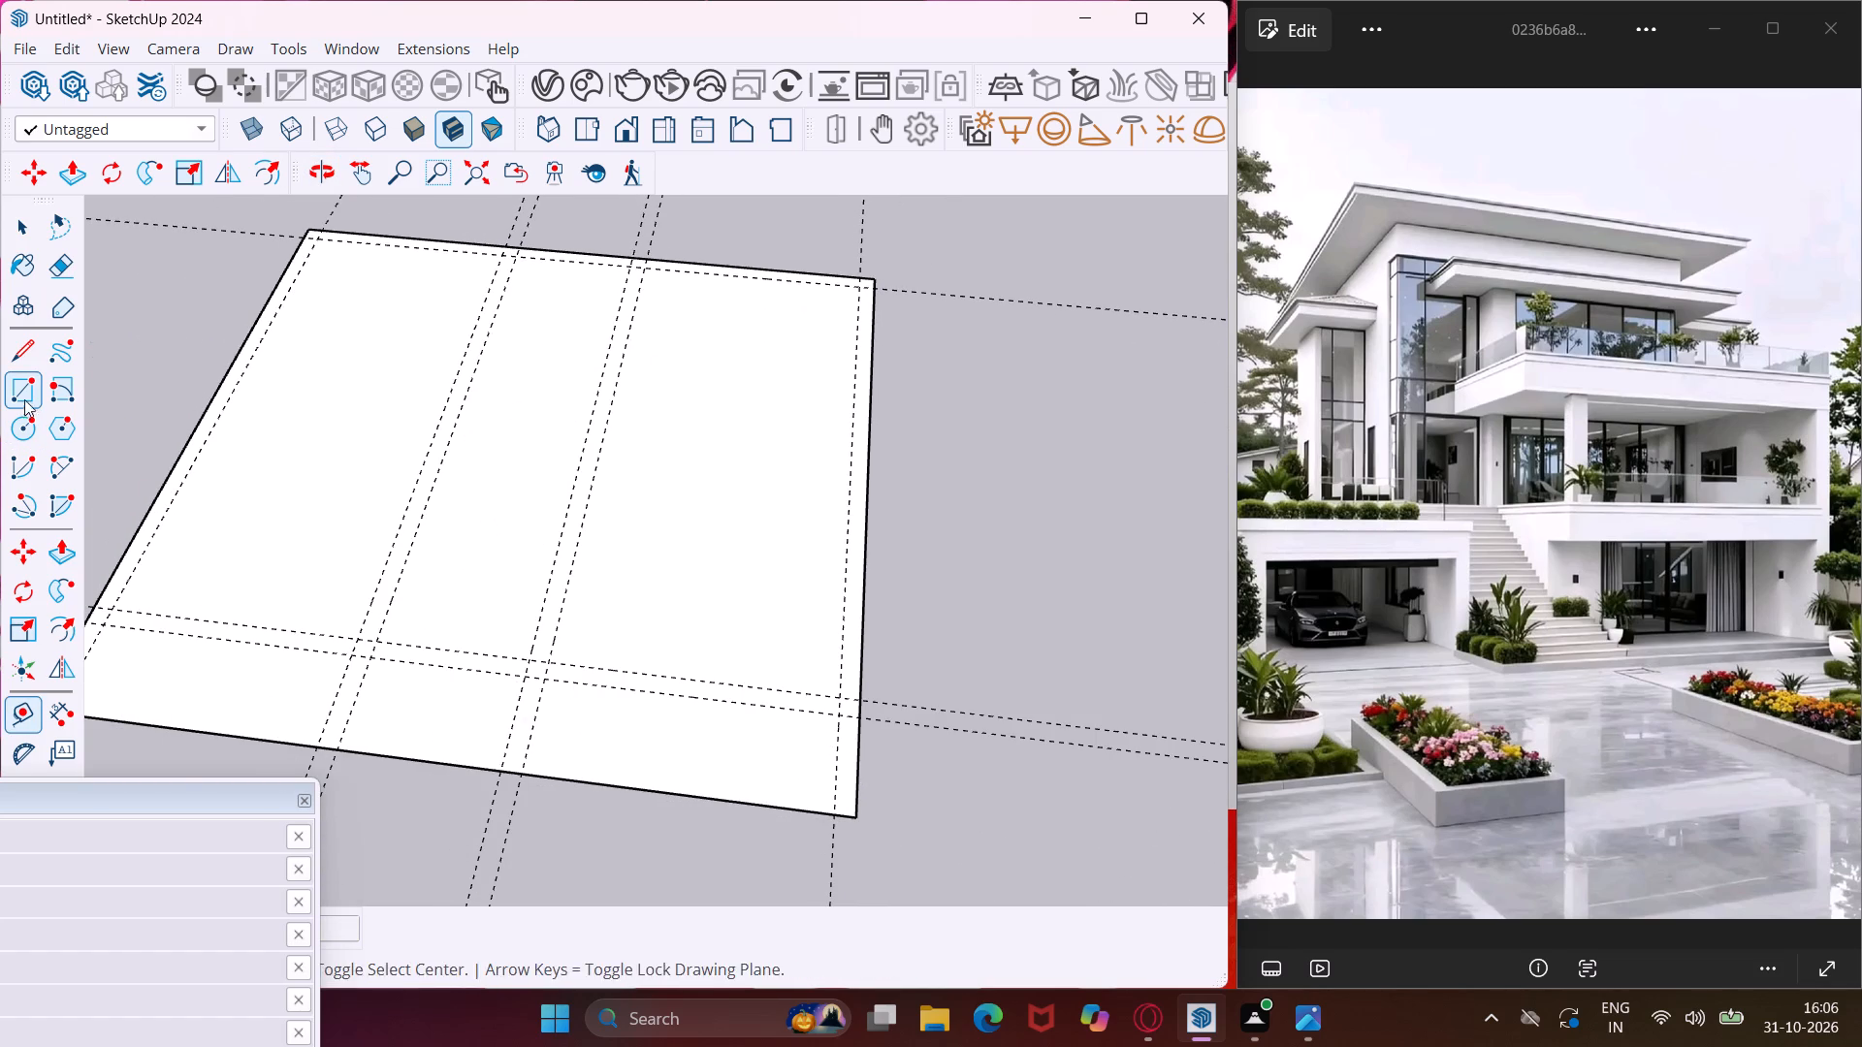
scroll(301, 239, up, 2)
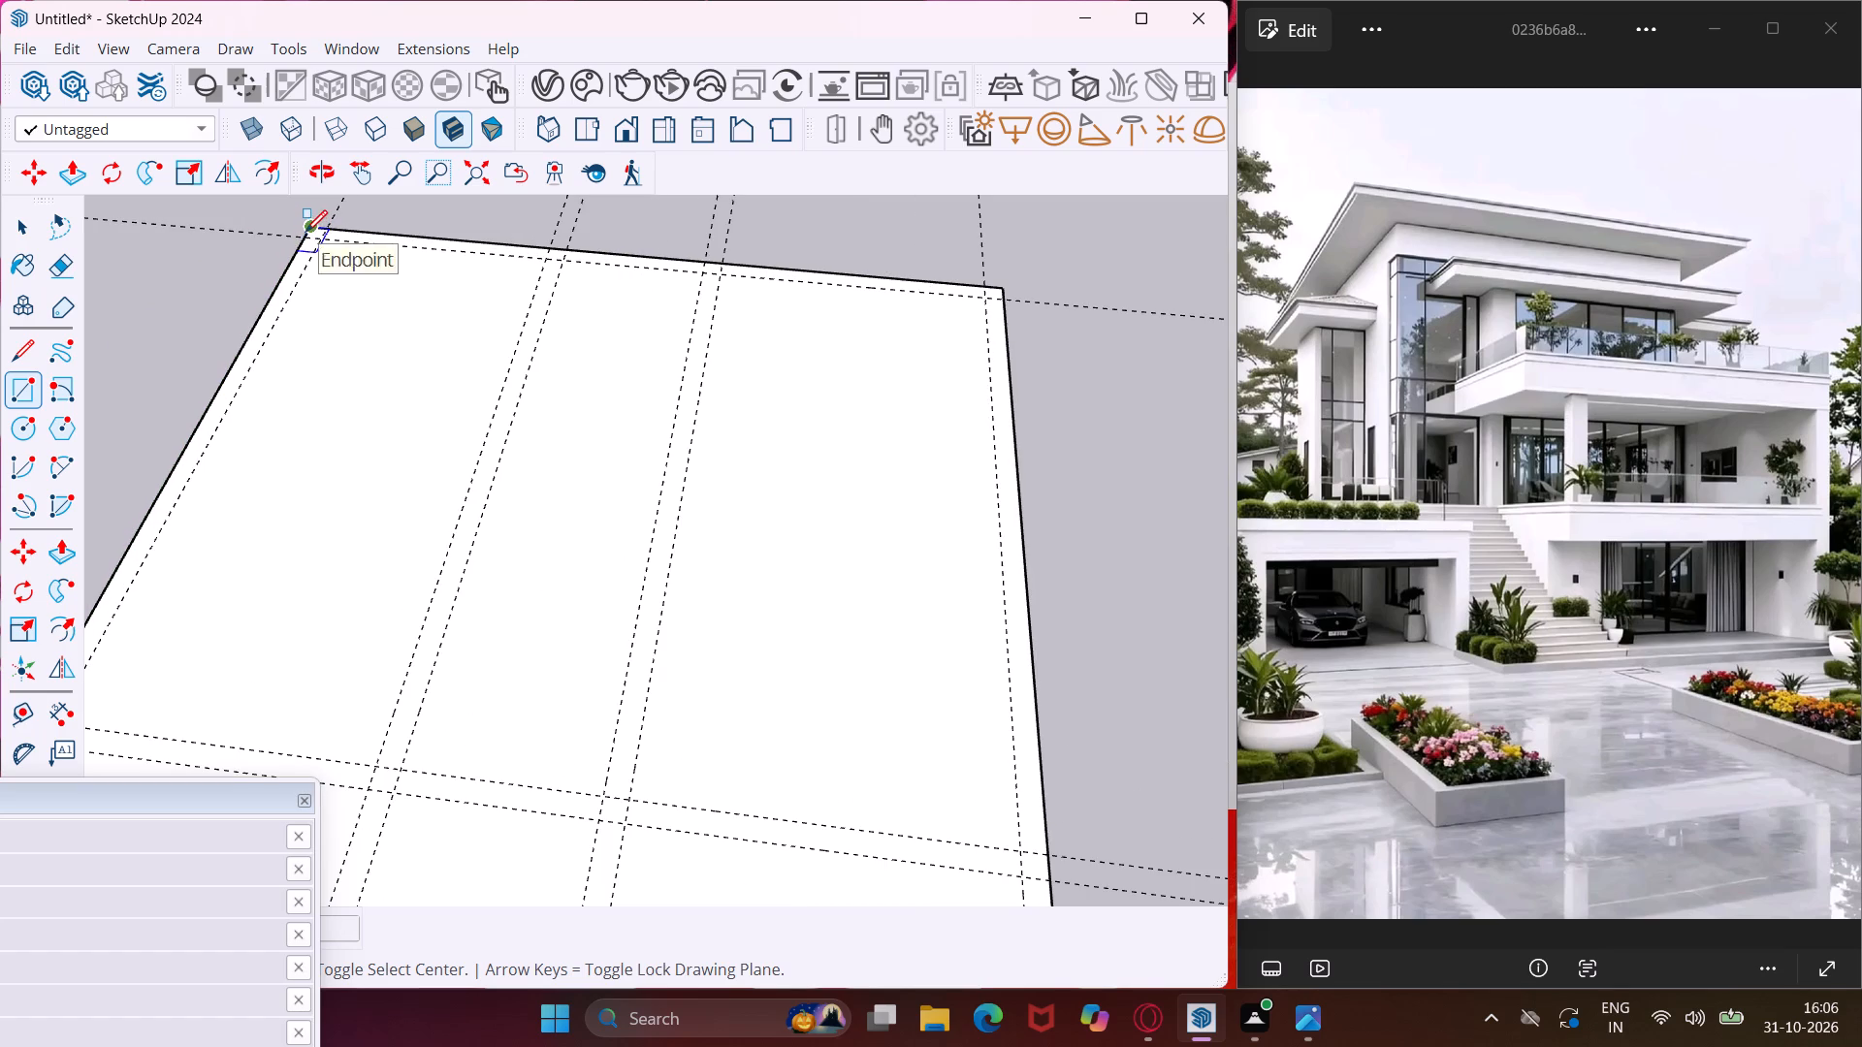
click(305, 232)
scroll(325, 317, down, 5)
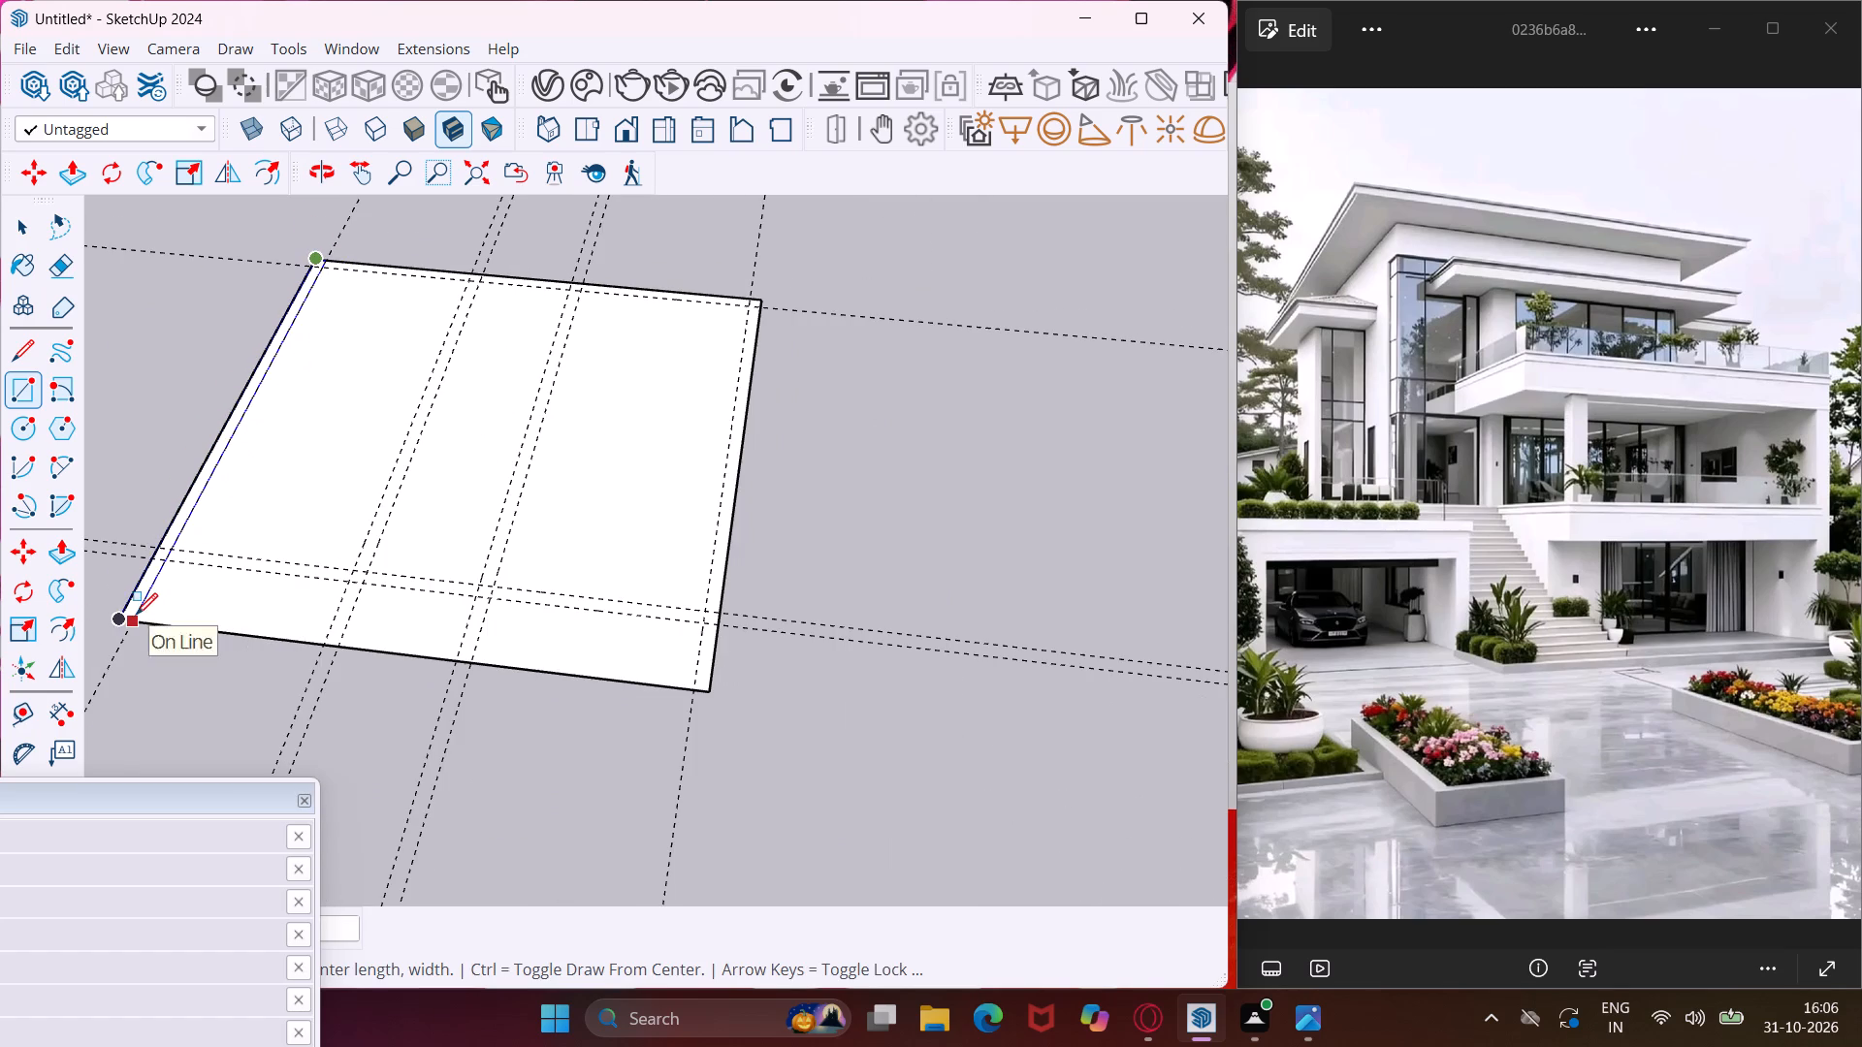
scroll(136, 615, up, 3)
click(133, 625)
scroll(128, 626, down, 3)
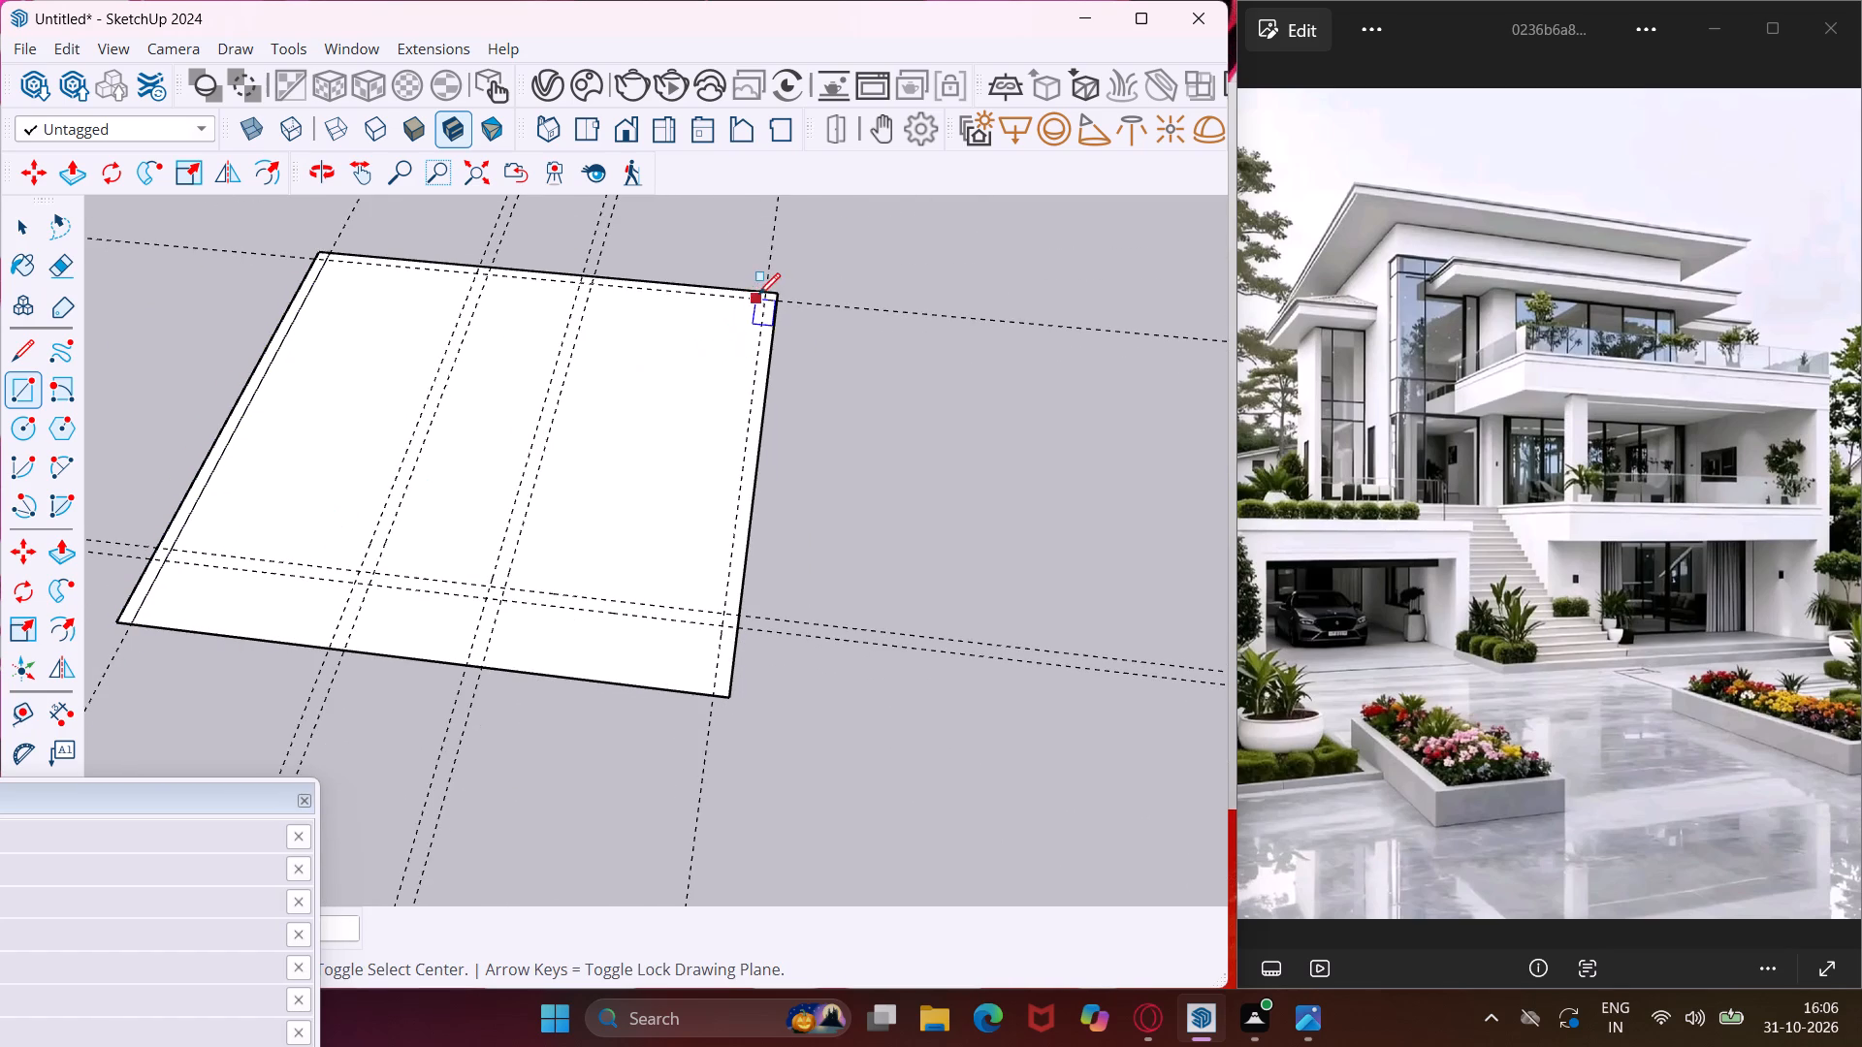
scroll(758, 293, up, 3)
click(784, 294)
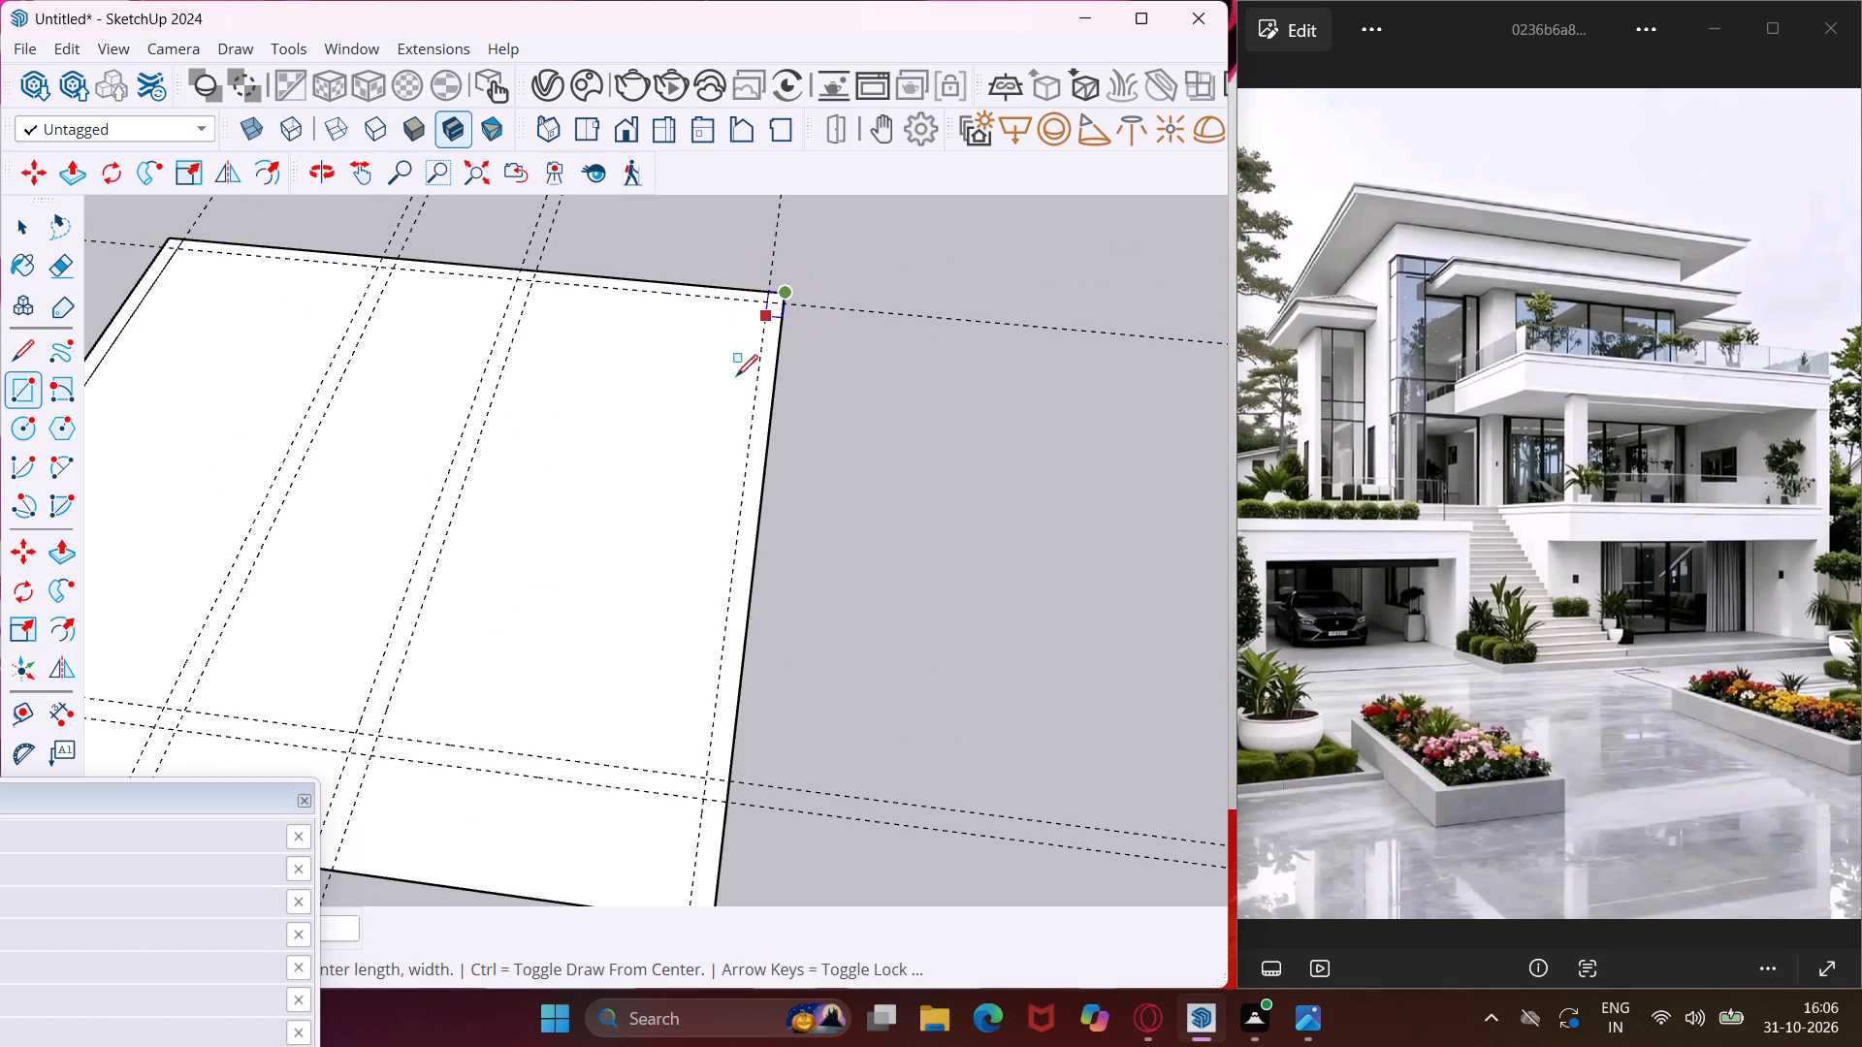
scroll(716, 449, down, 6)
click(707, 691)
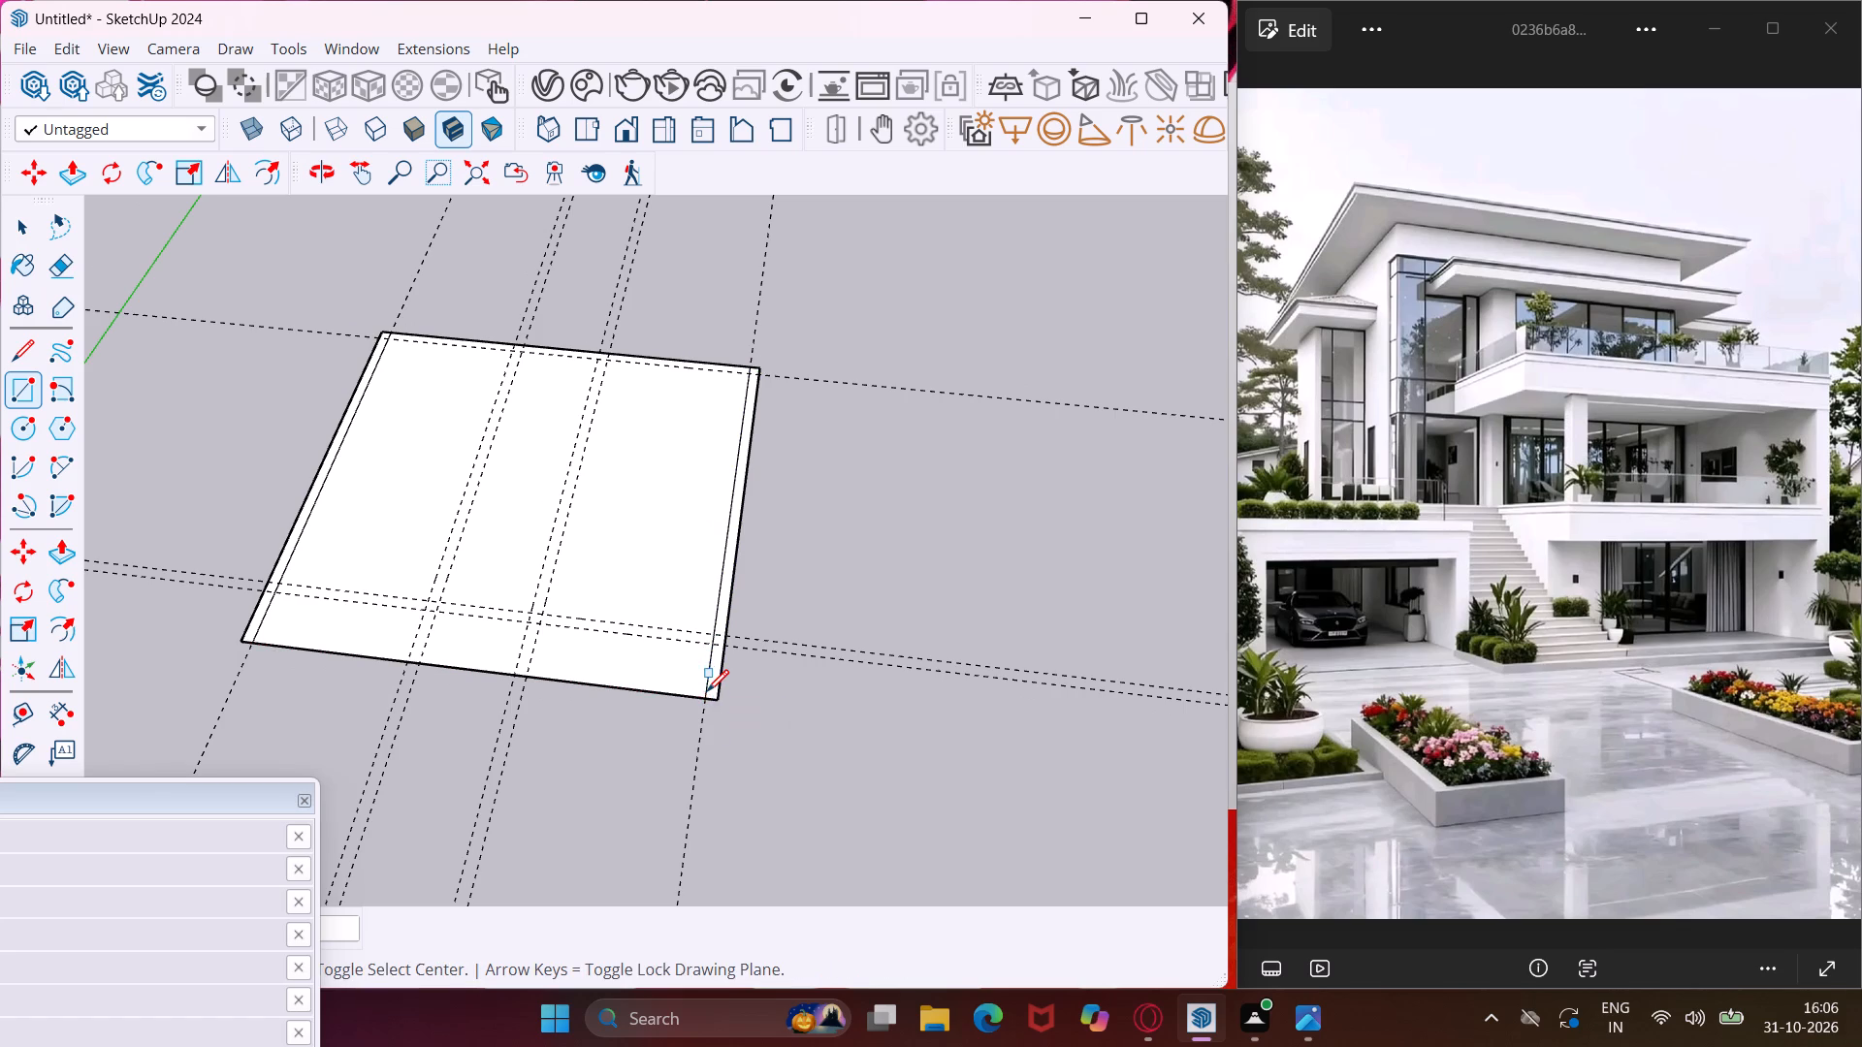
click(283, 580)
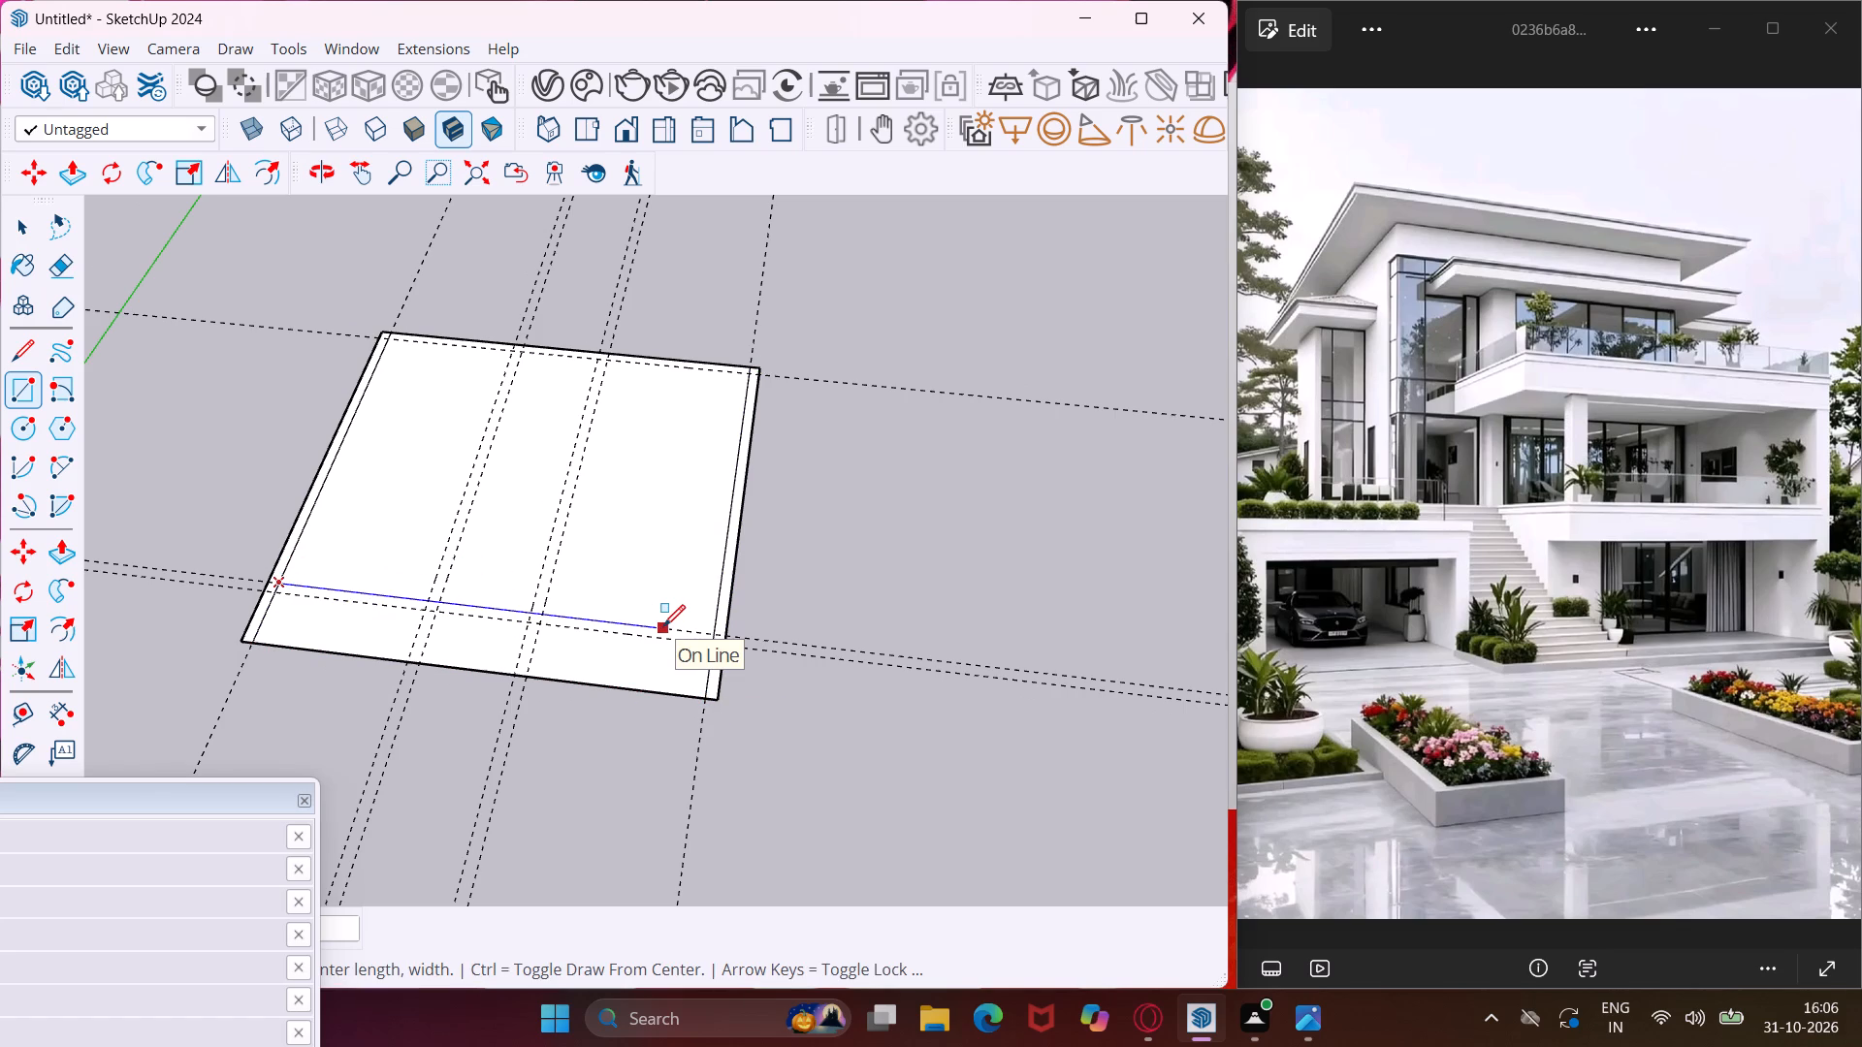
key(Escape)
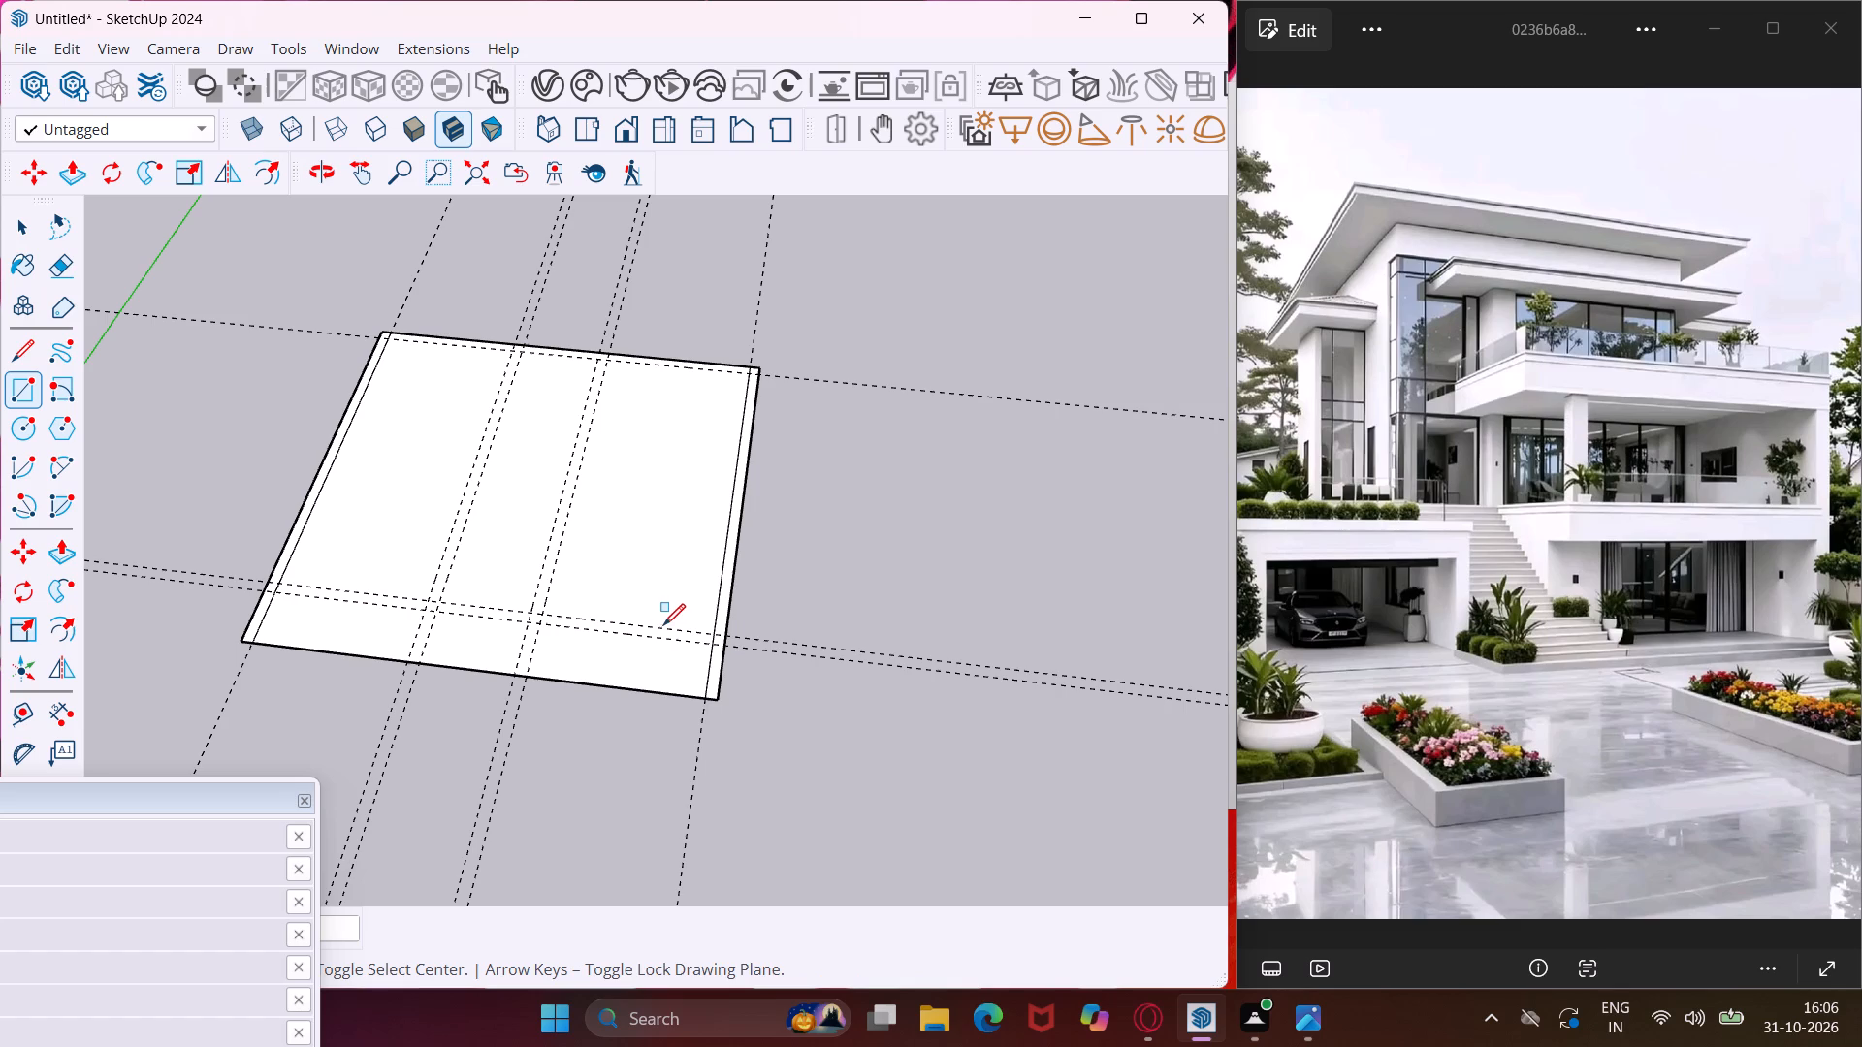
Draw a 9" wide rectangle between the two front guides, from the right-hand interior guide pair to the right edge strip.
scroll(583, 647, up, 3)
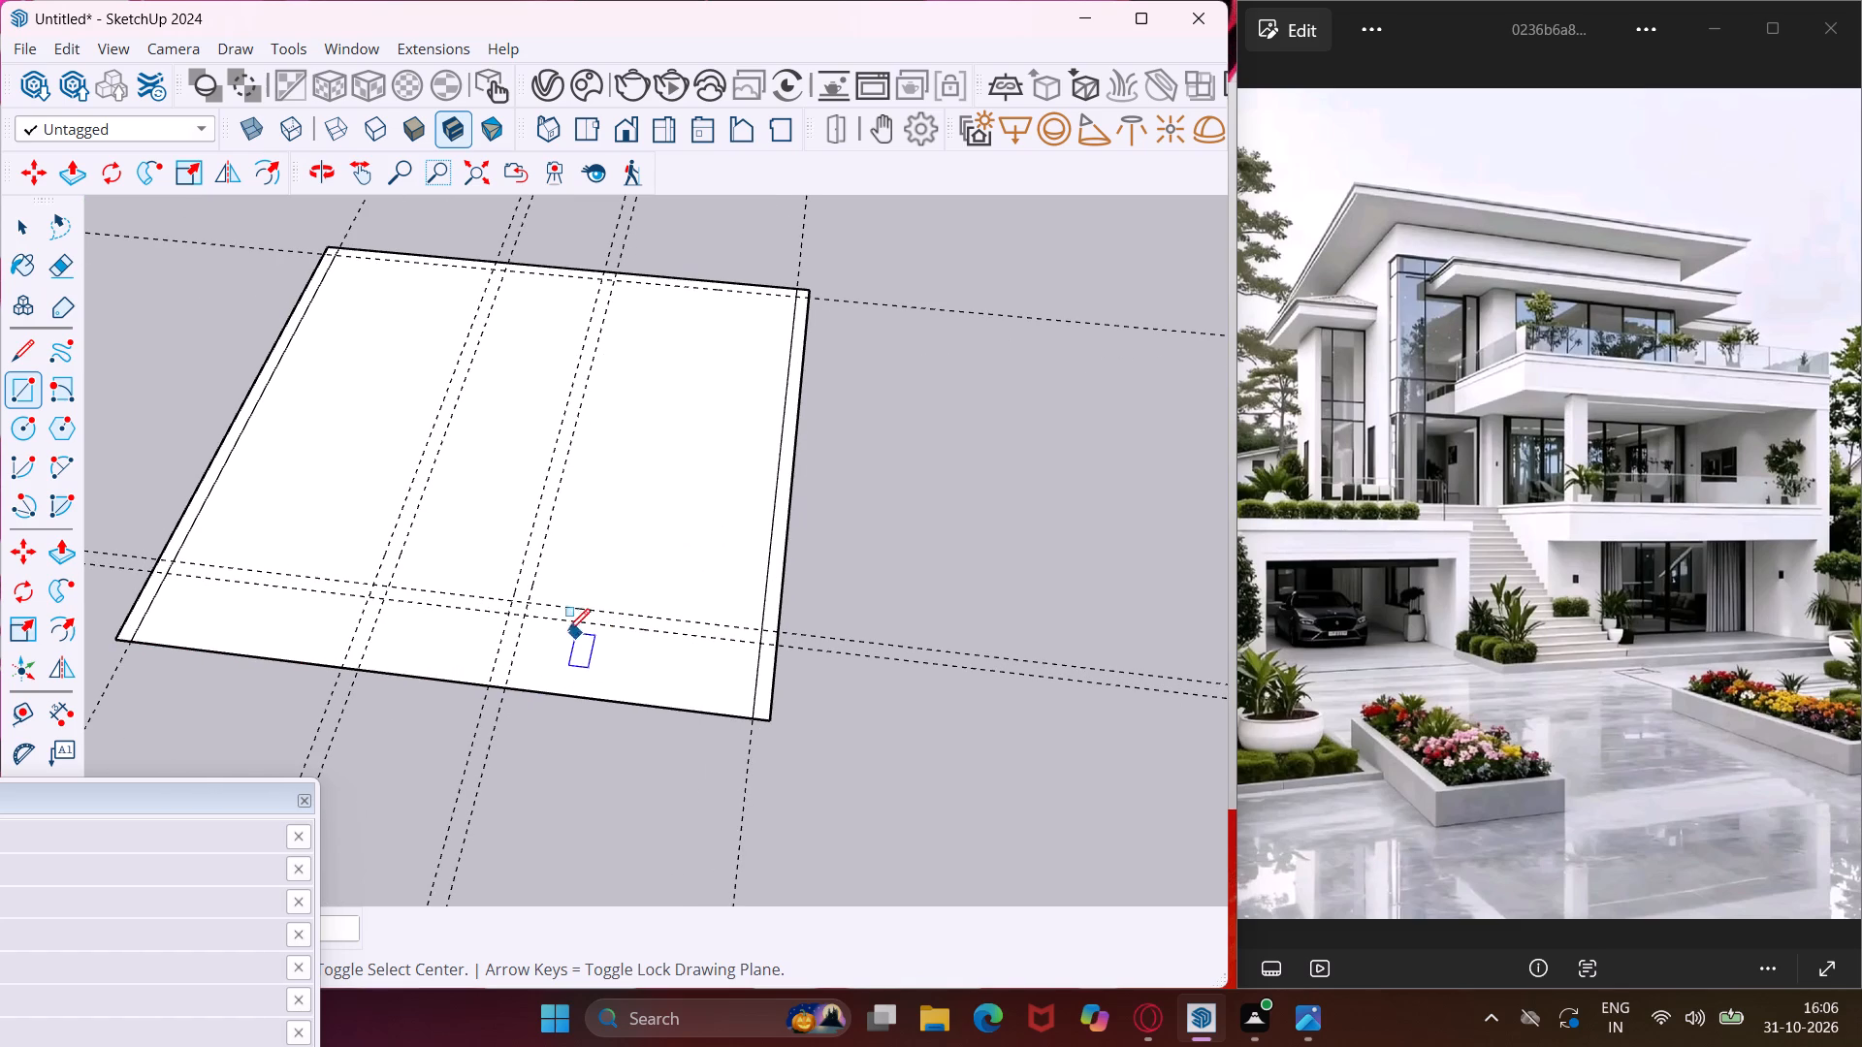
click(512, 602)
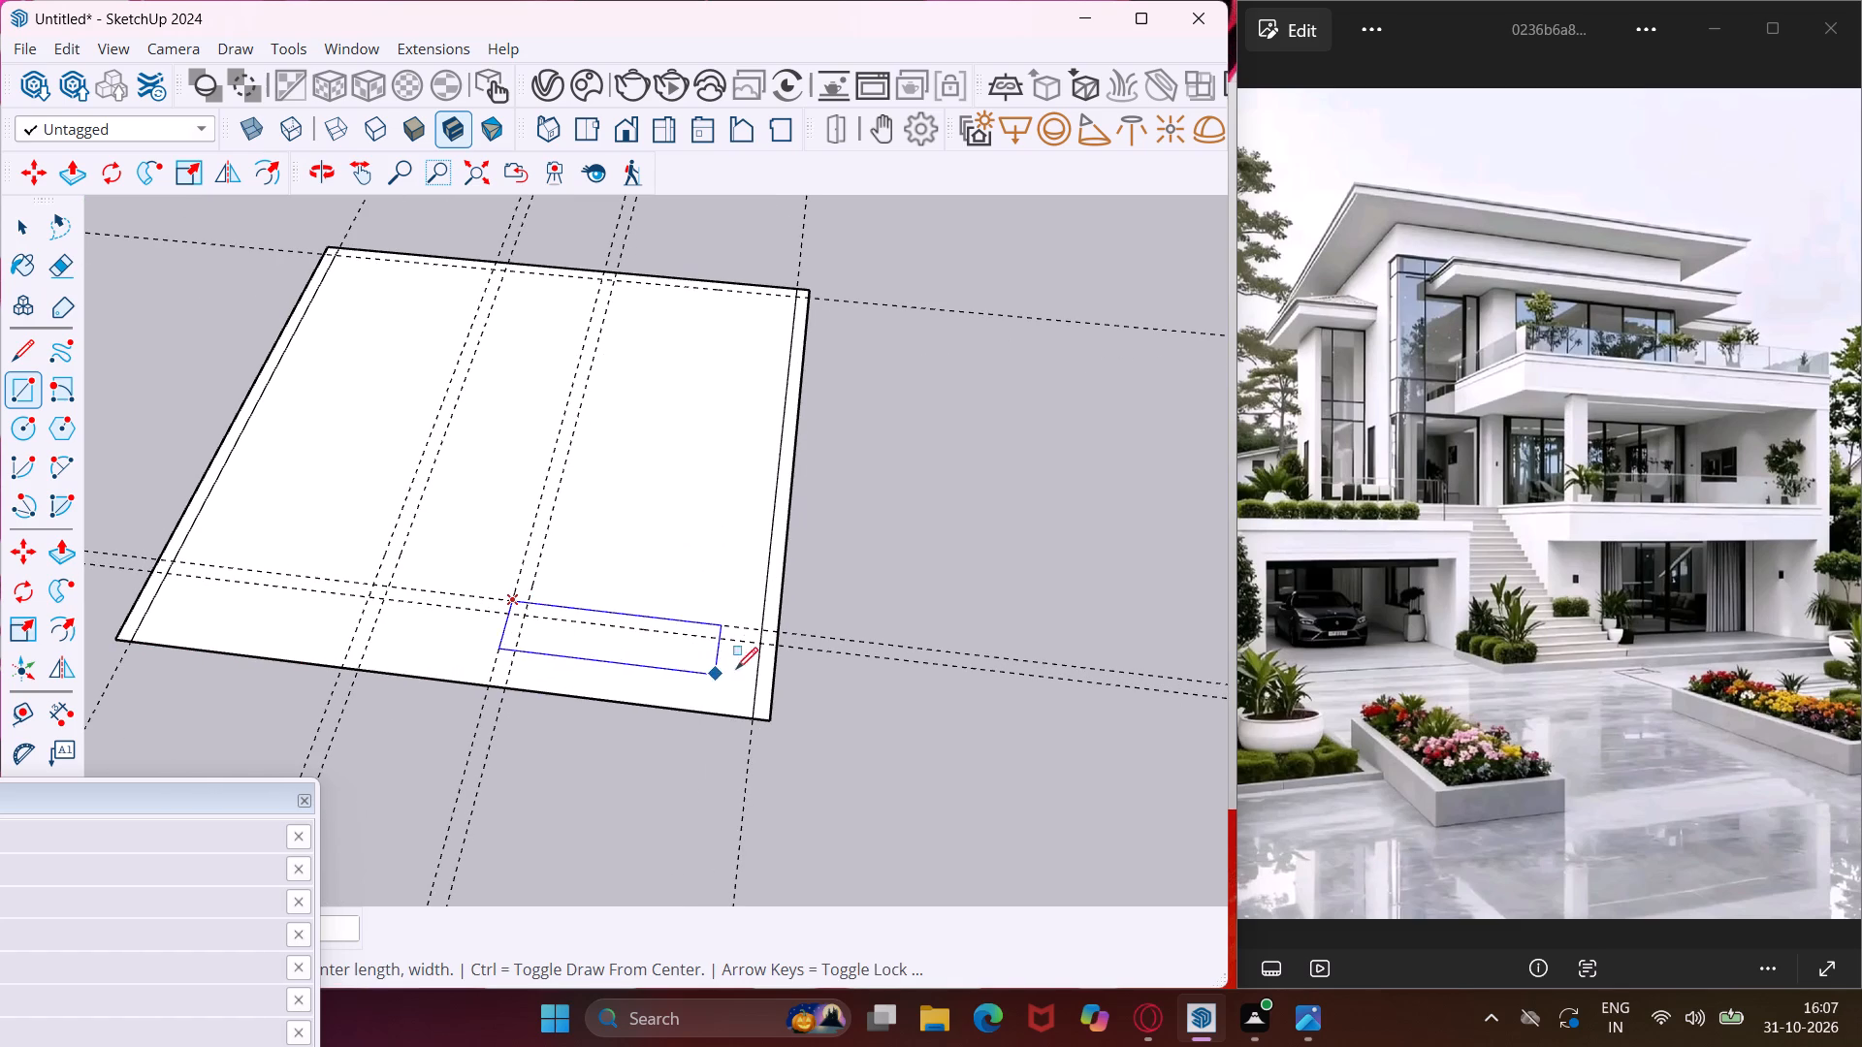
click(763, 643)
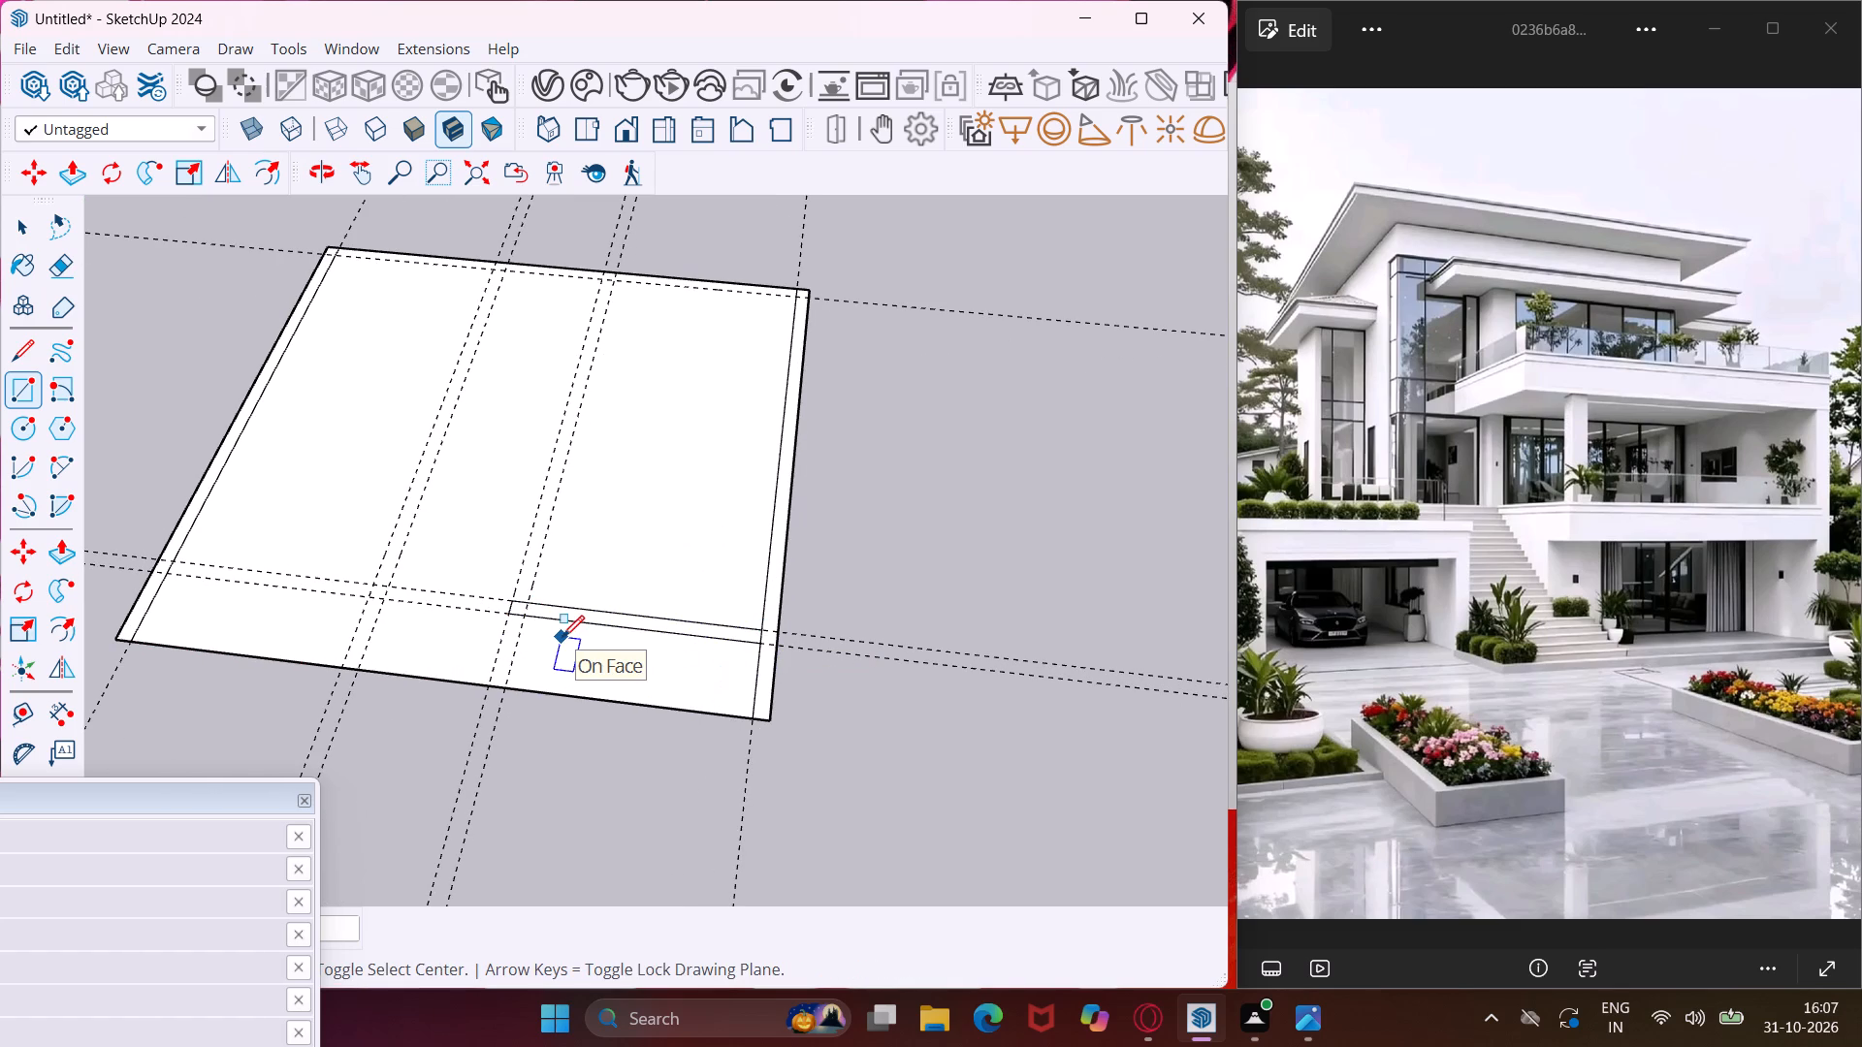
Draw 9" wide rectangles between both interior guide pairs, running from the back guide to the front guides.
click(601, 284)
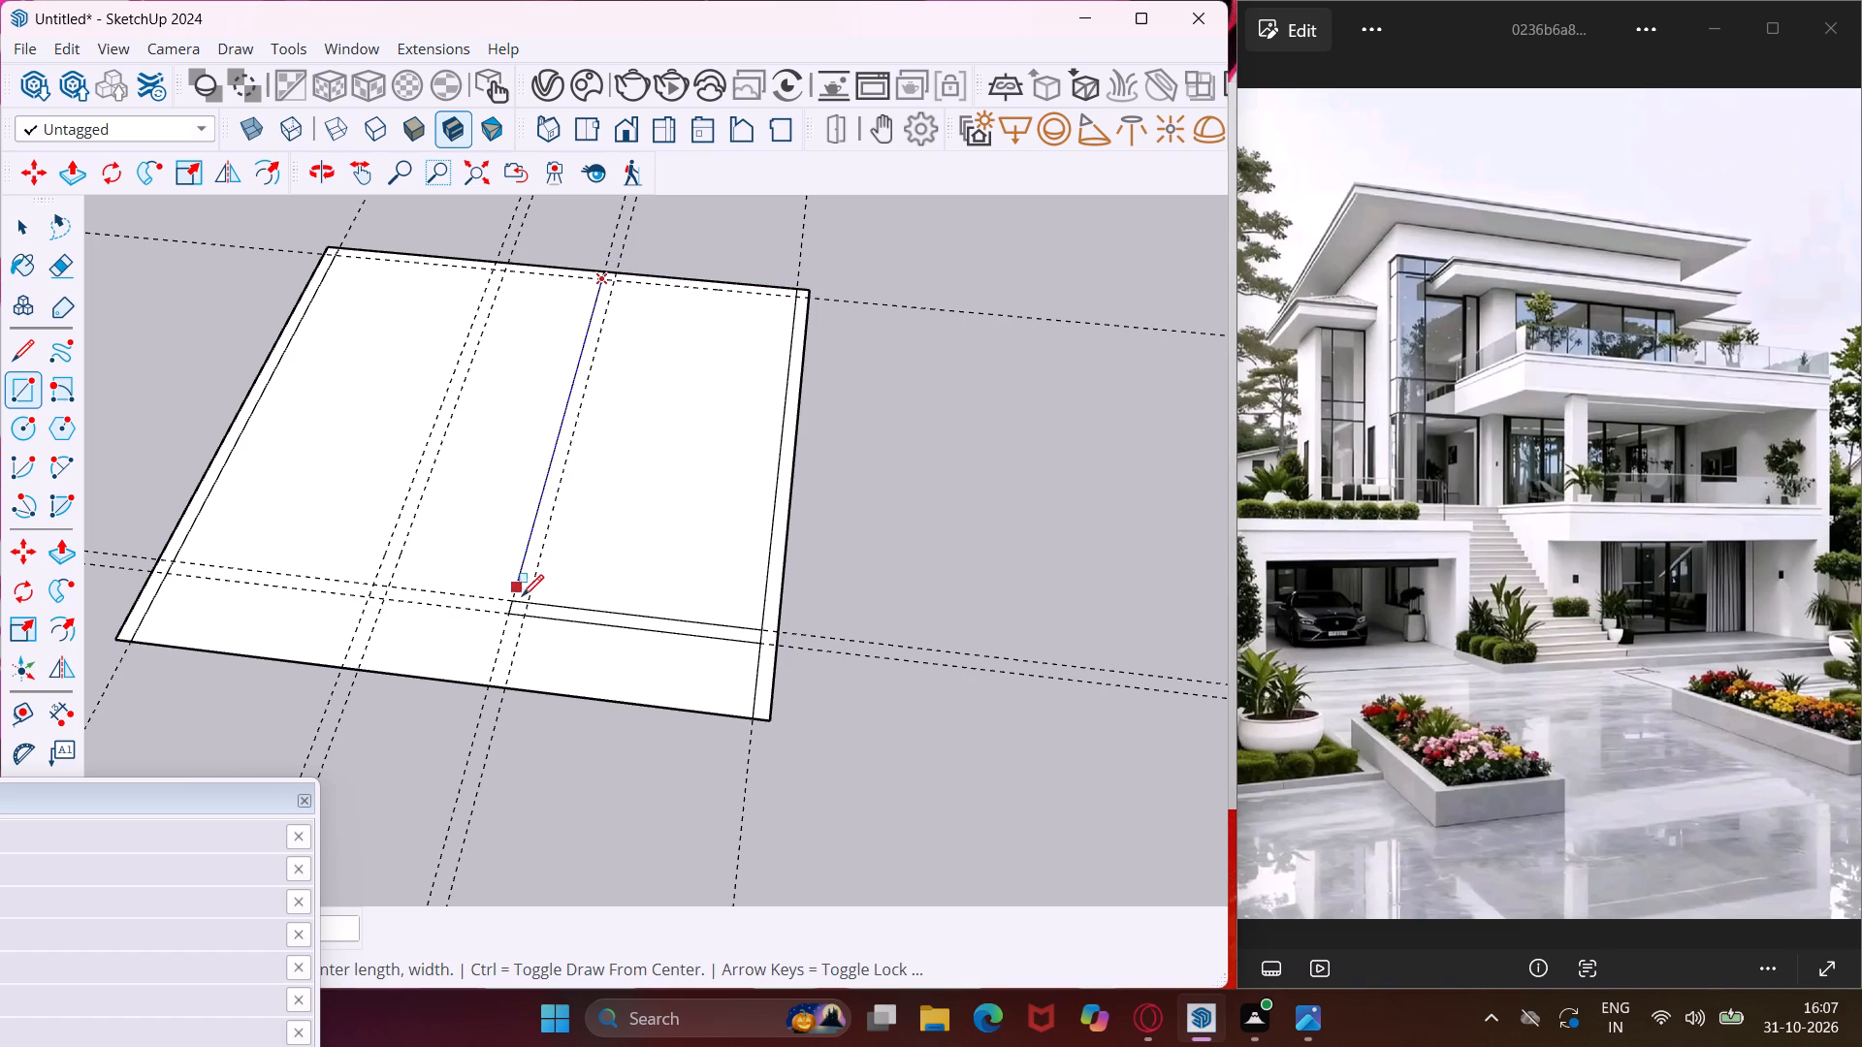
click(530, 598)
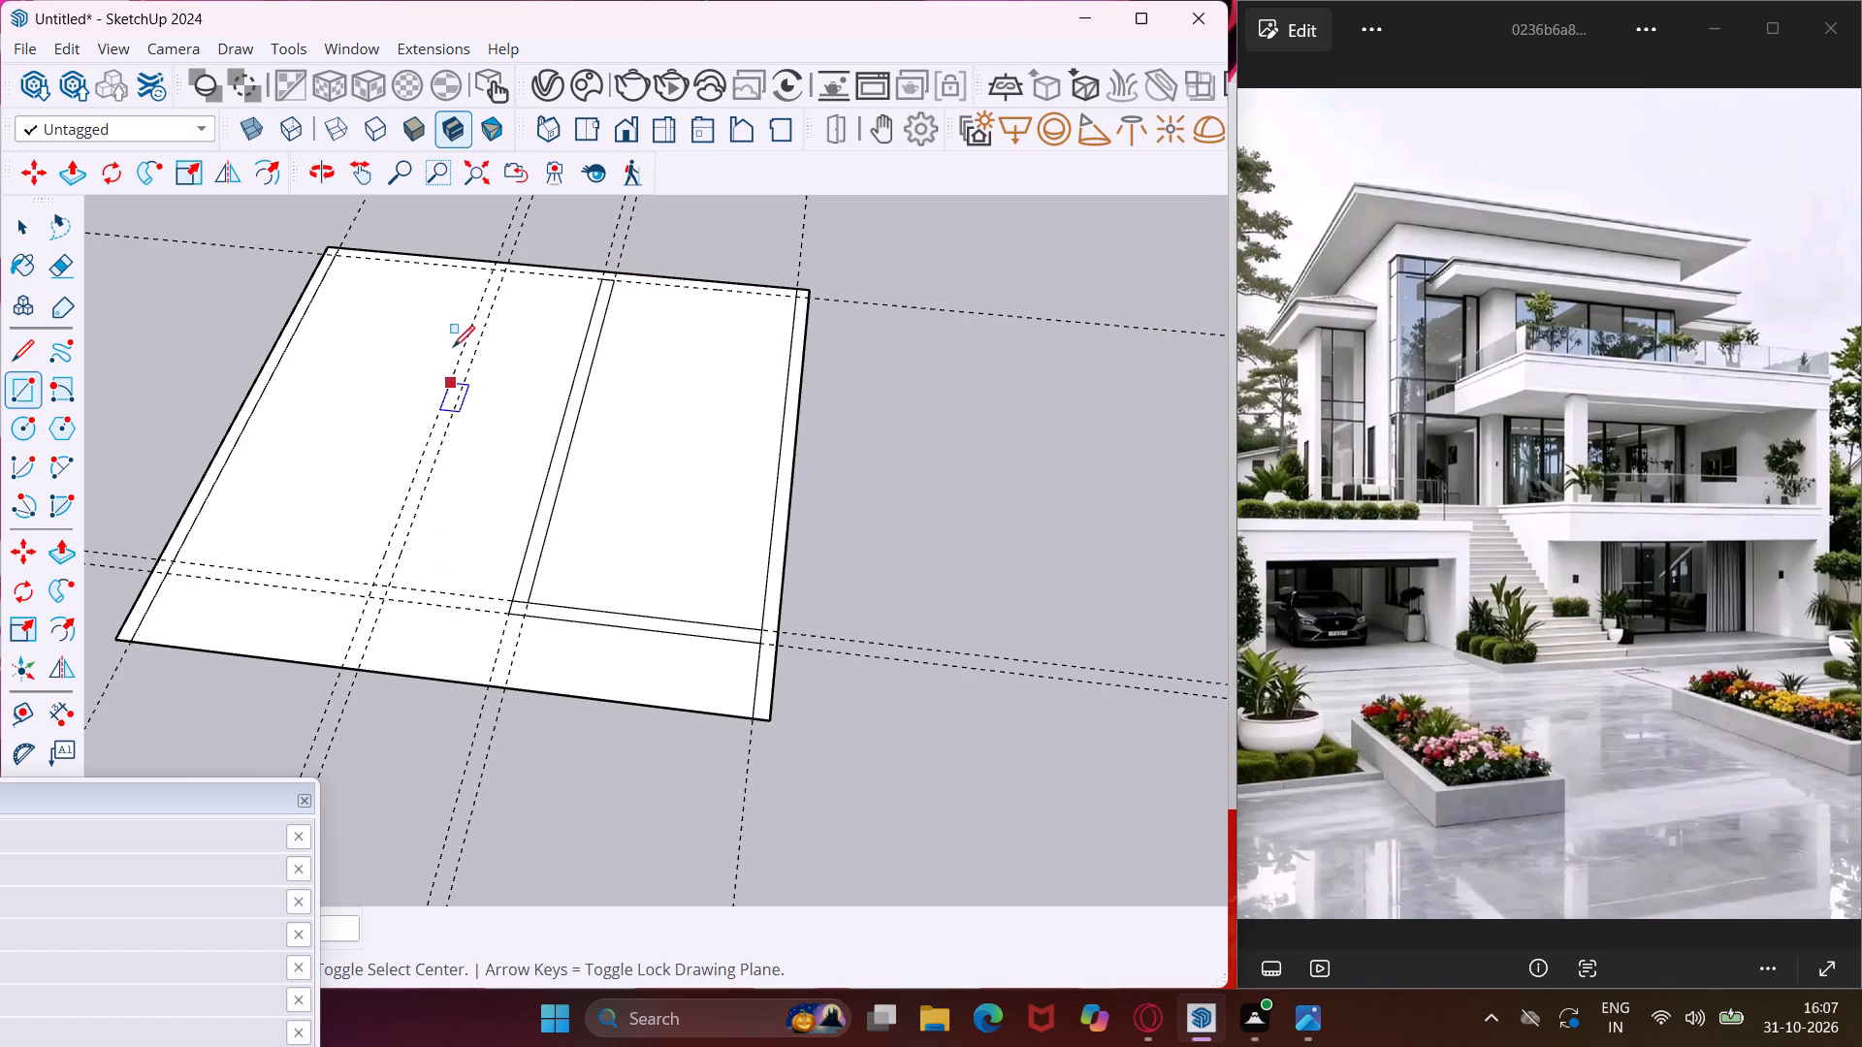
click(496, 269)
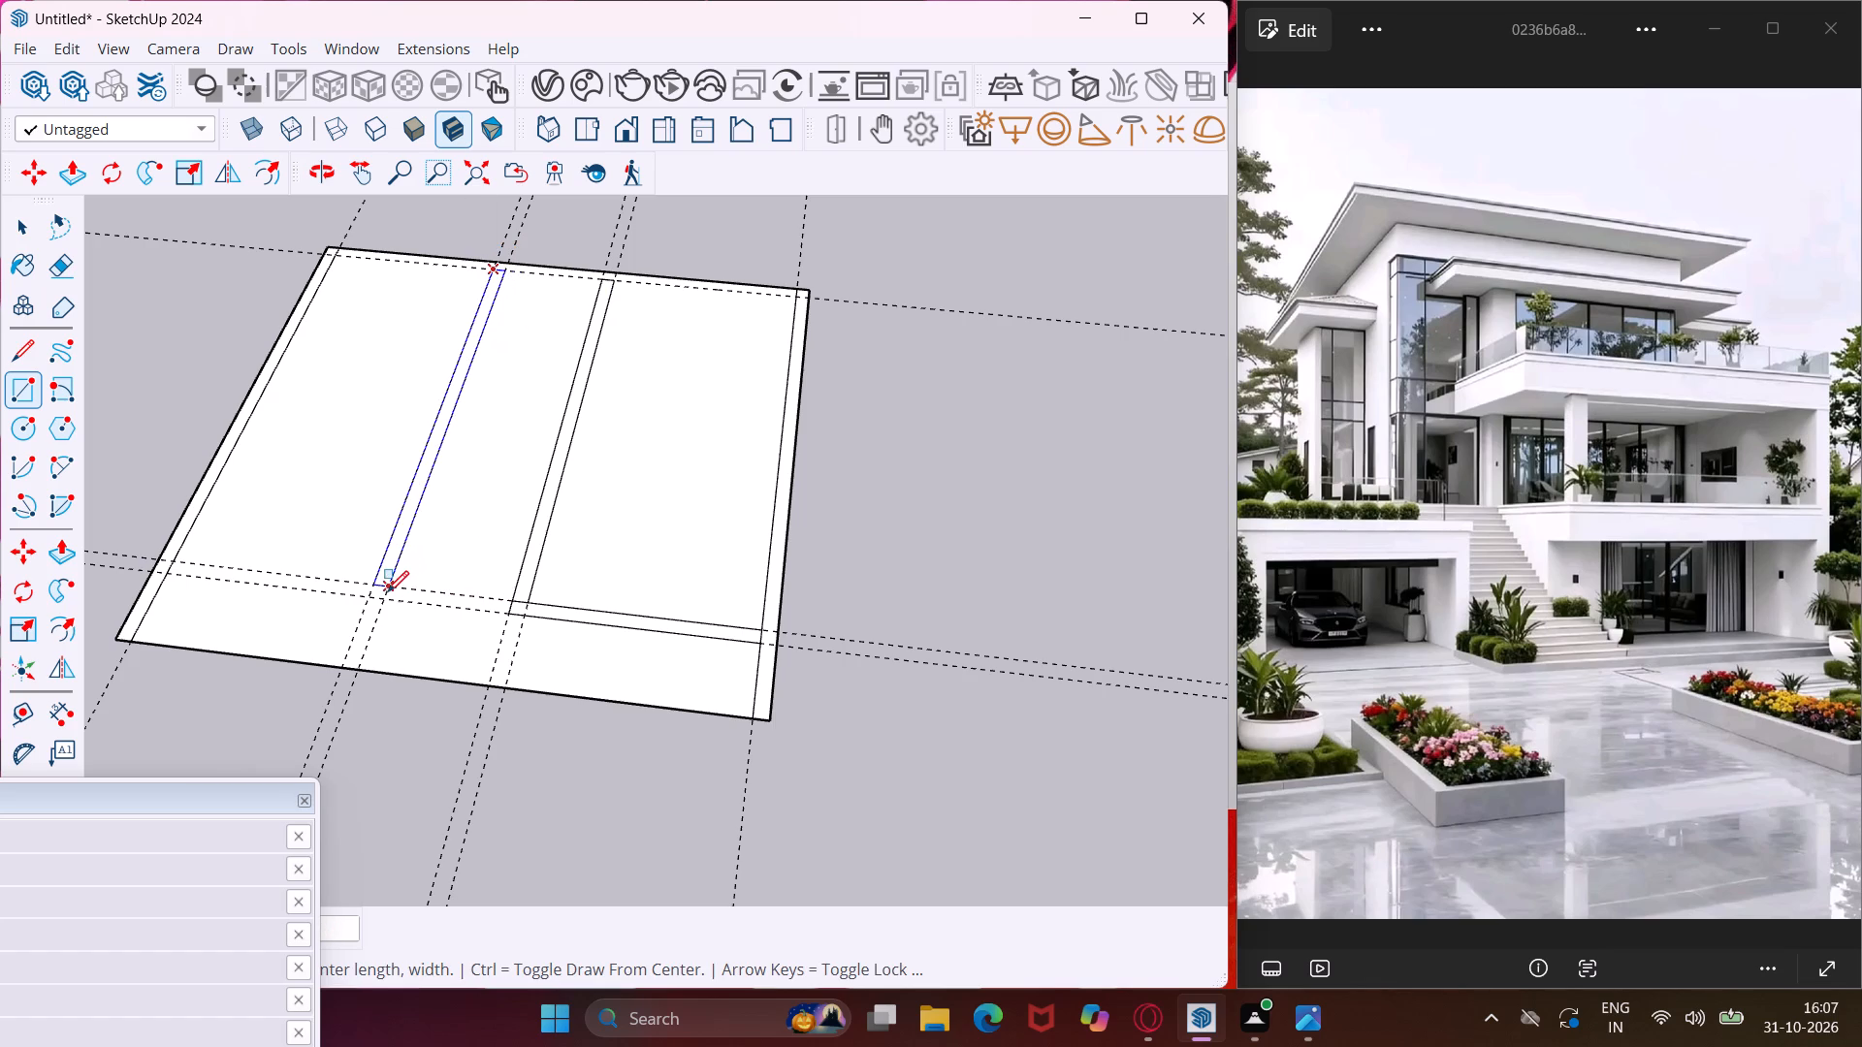
click(385, 594)
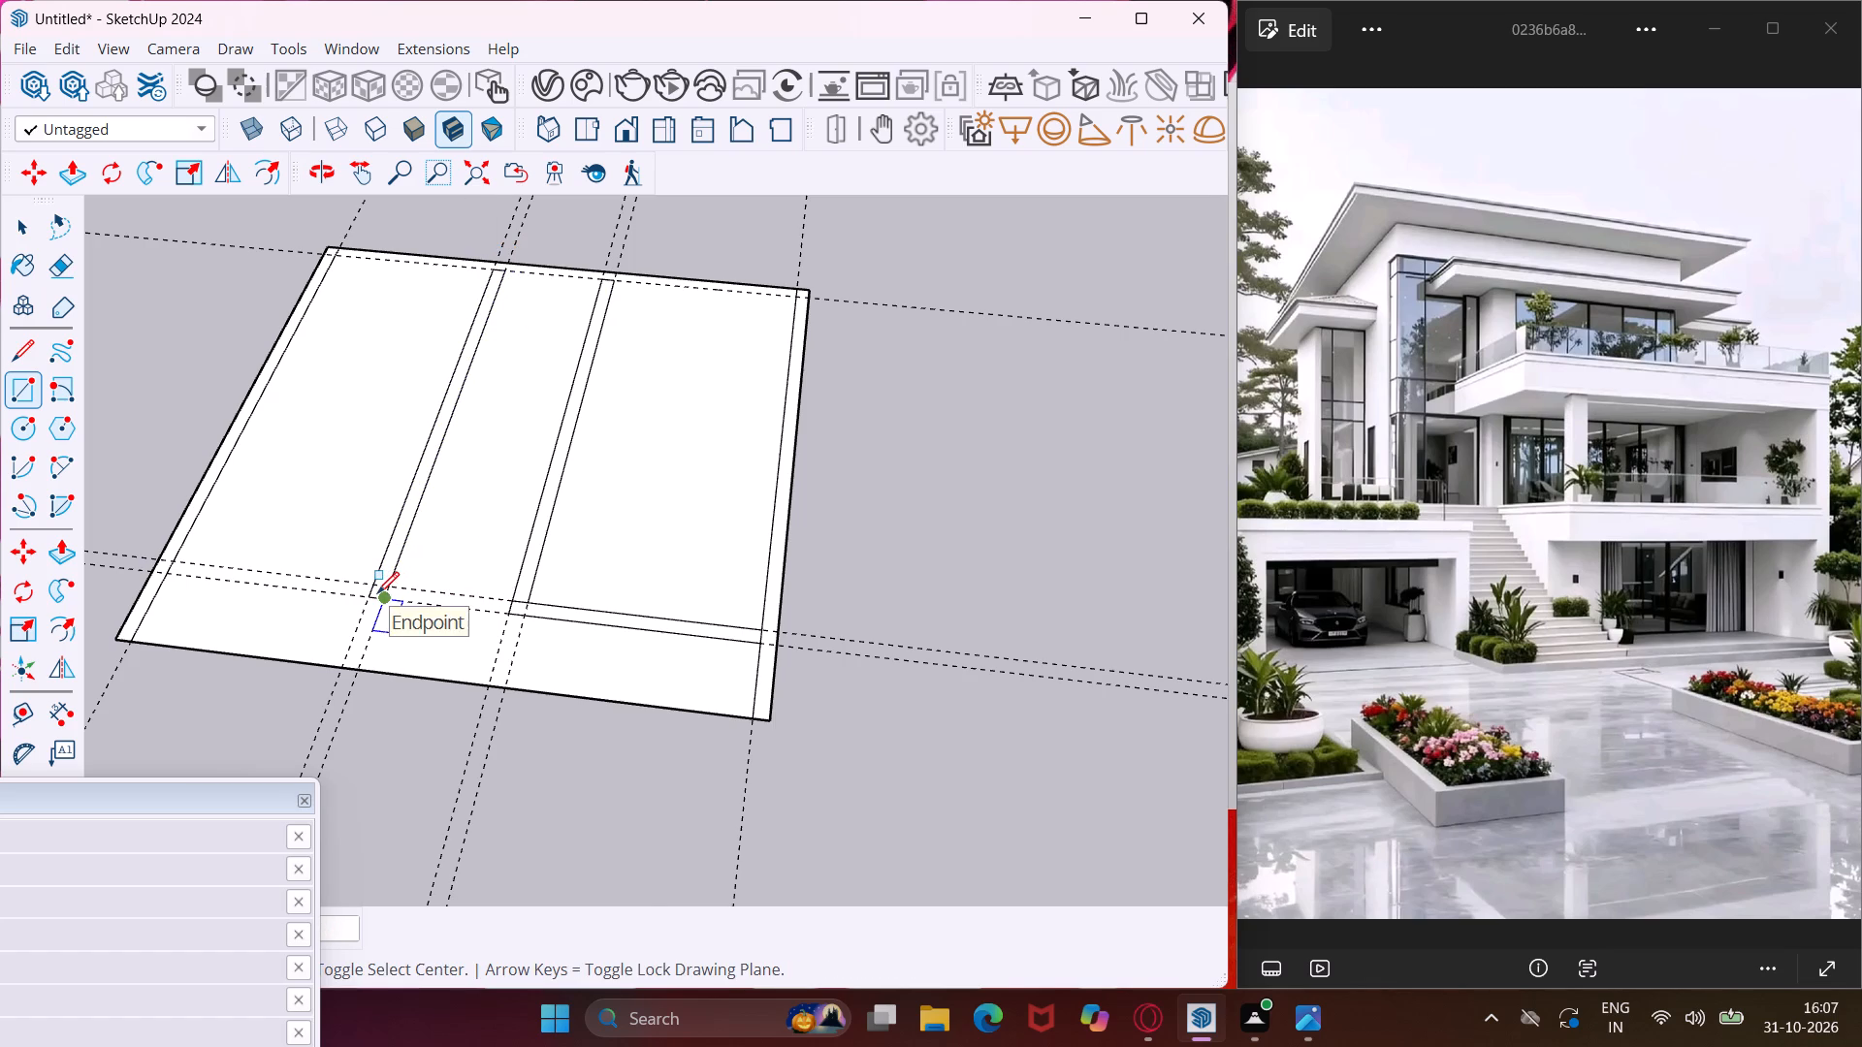
Draw a 9" deep rectangle along the base's back edge, from the left strip's inner edge to the right edge.
scroll(363, 600, down, 2)
scroll(354, 293, up, 3)
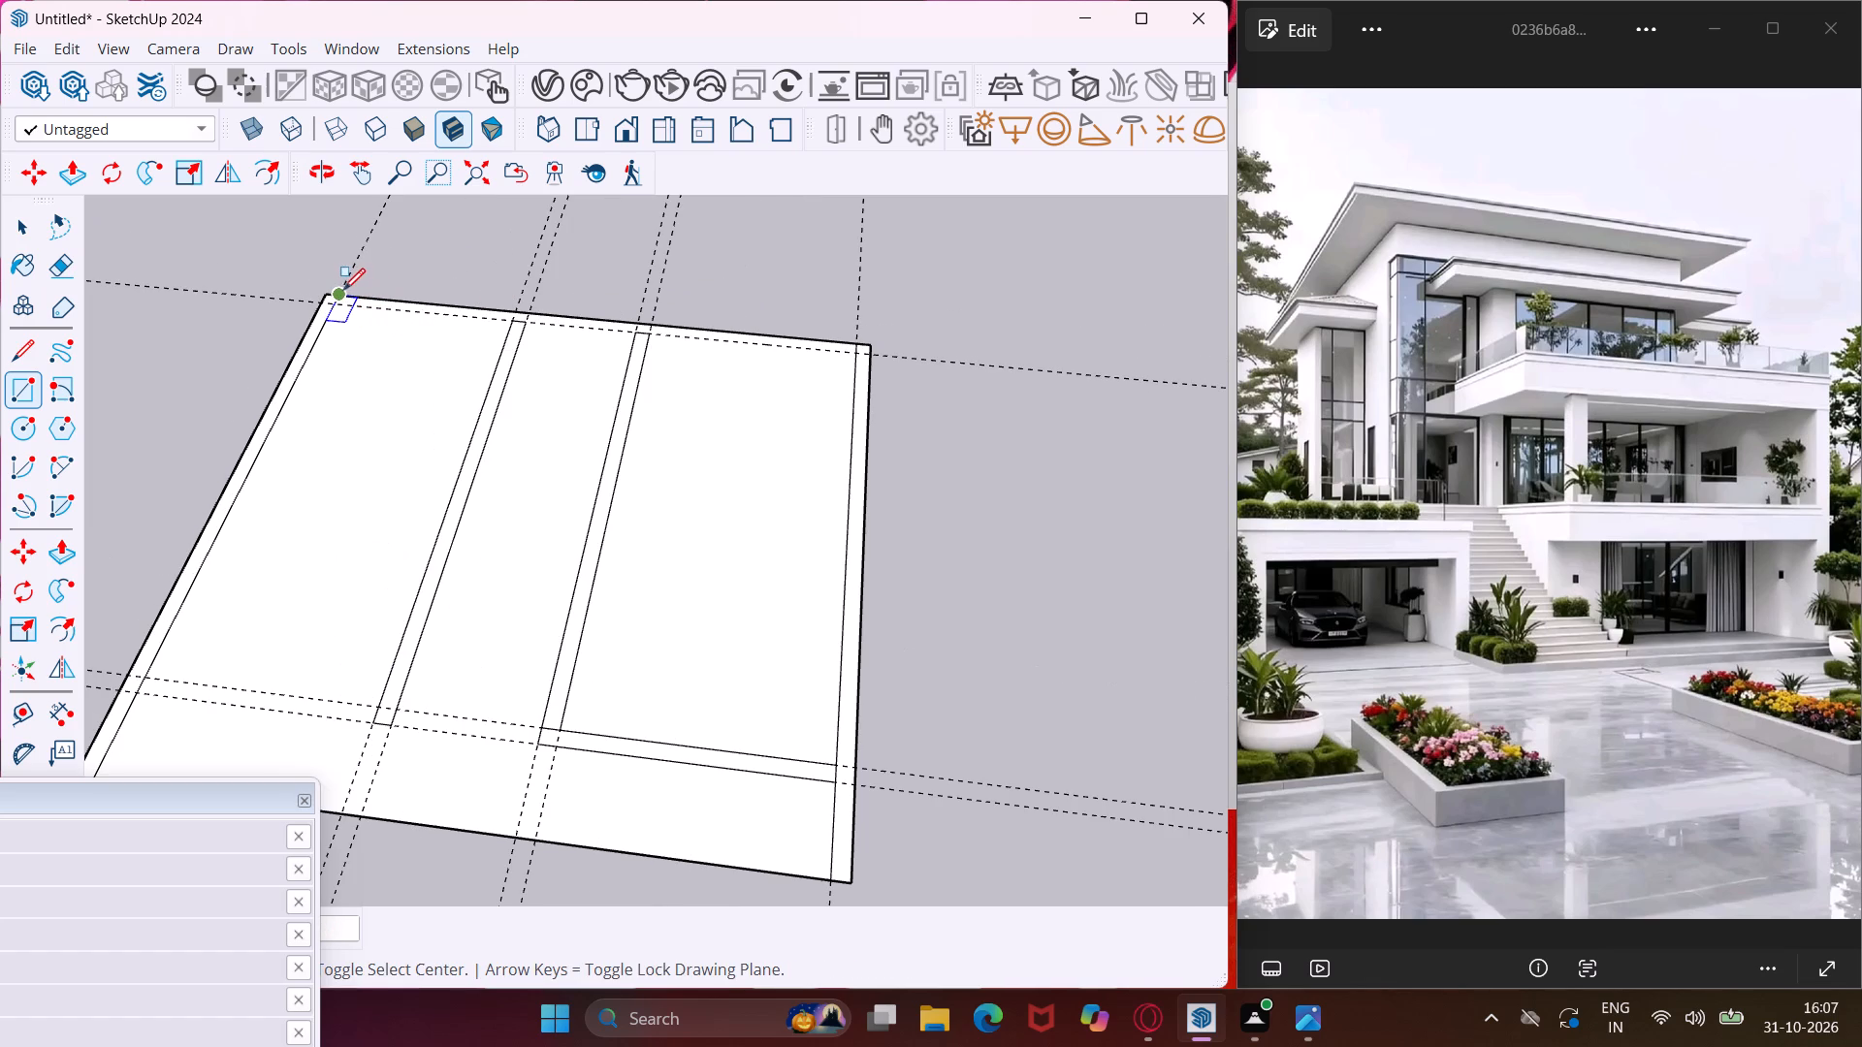
click(342, 290)
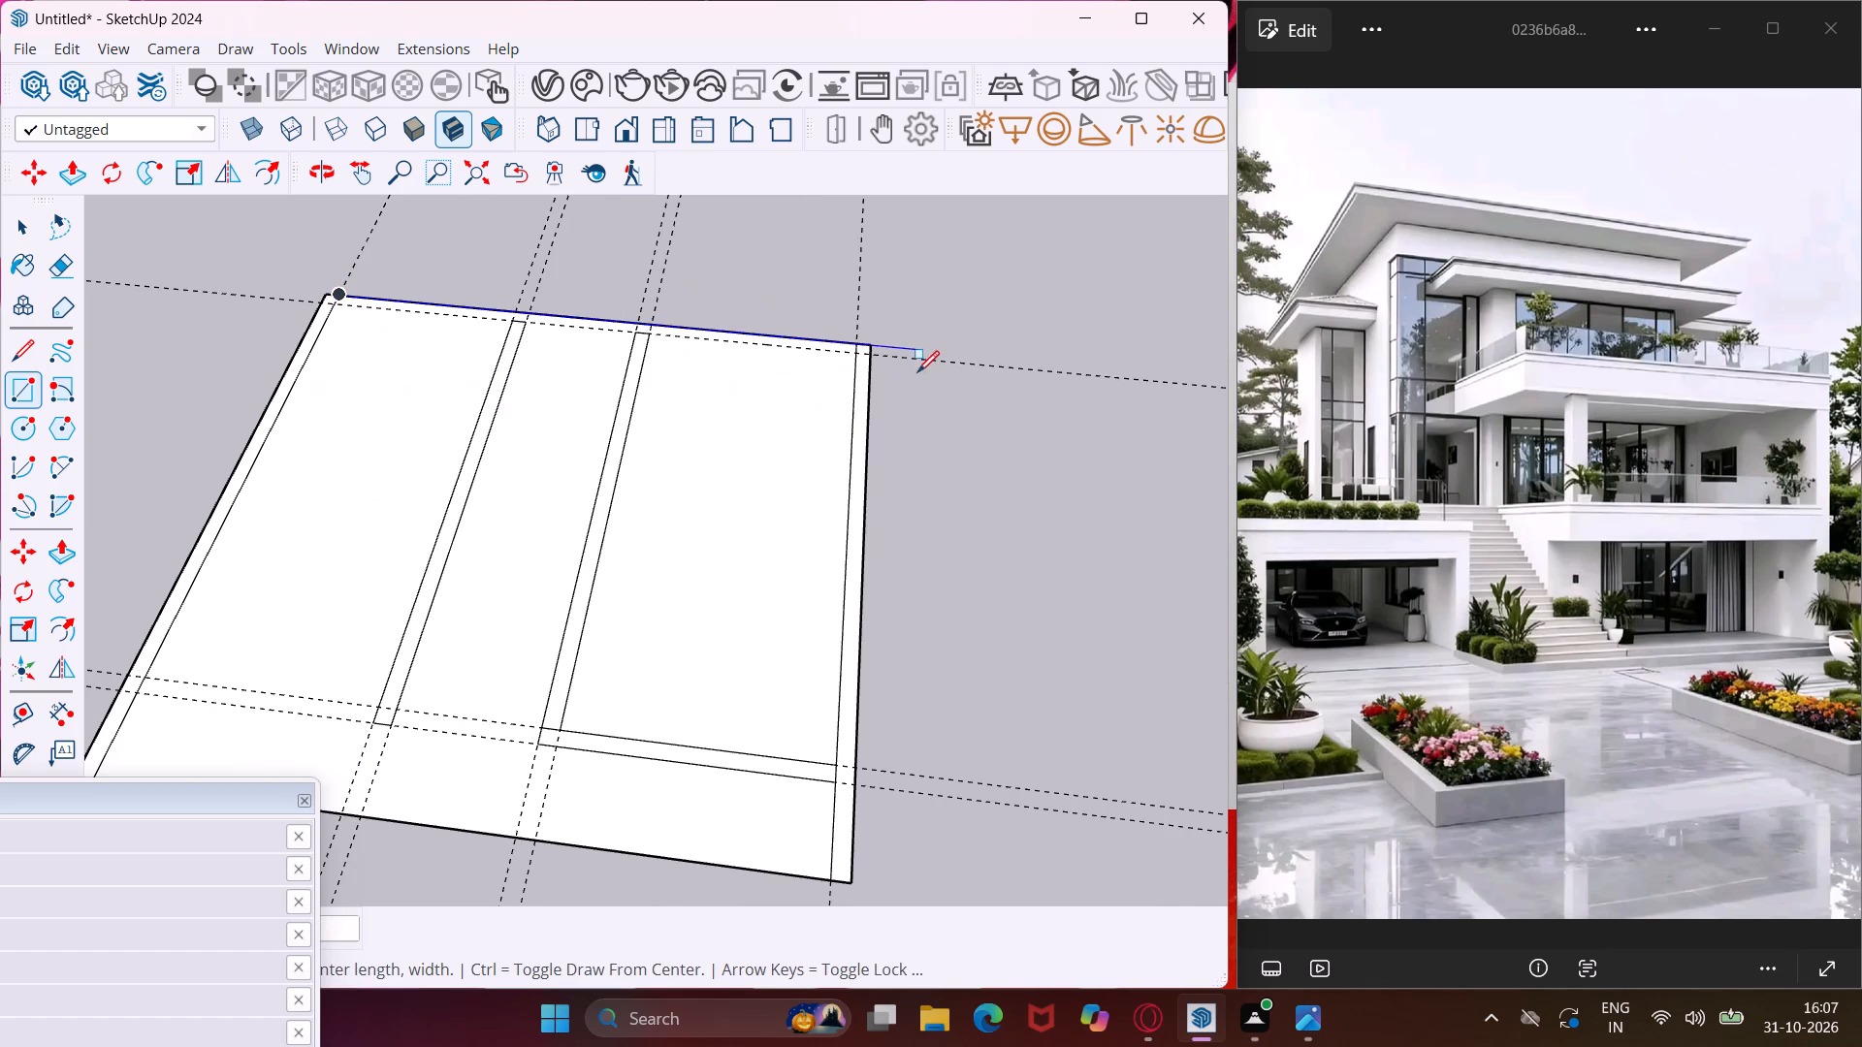
scroll(873, 354, up, 8)
click(864, 357)
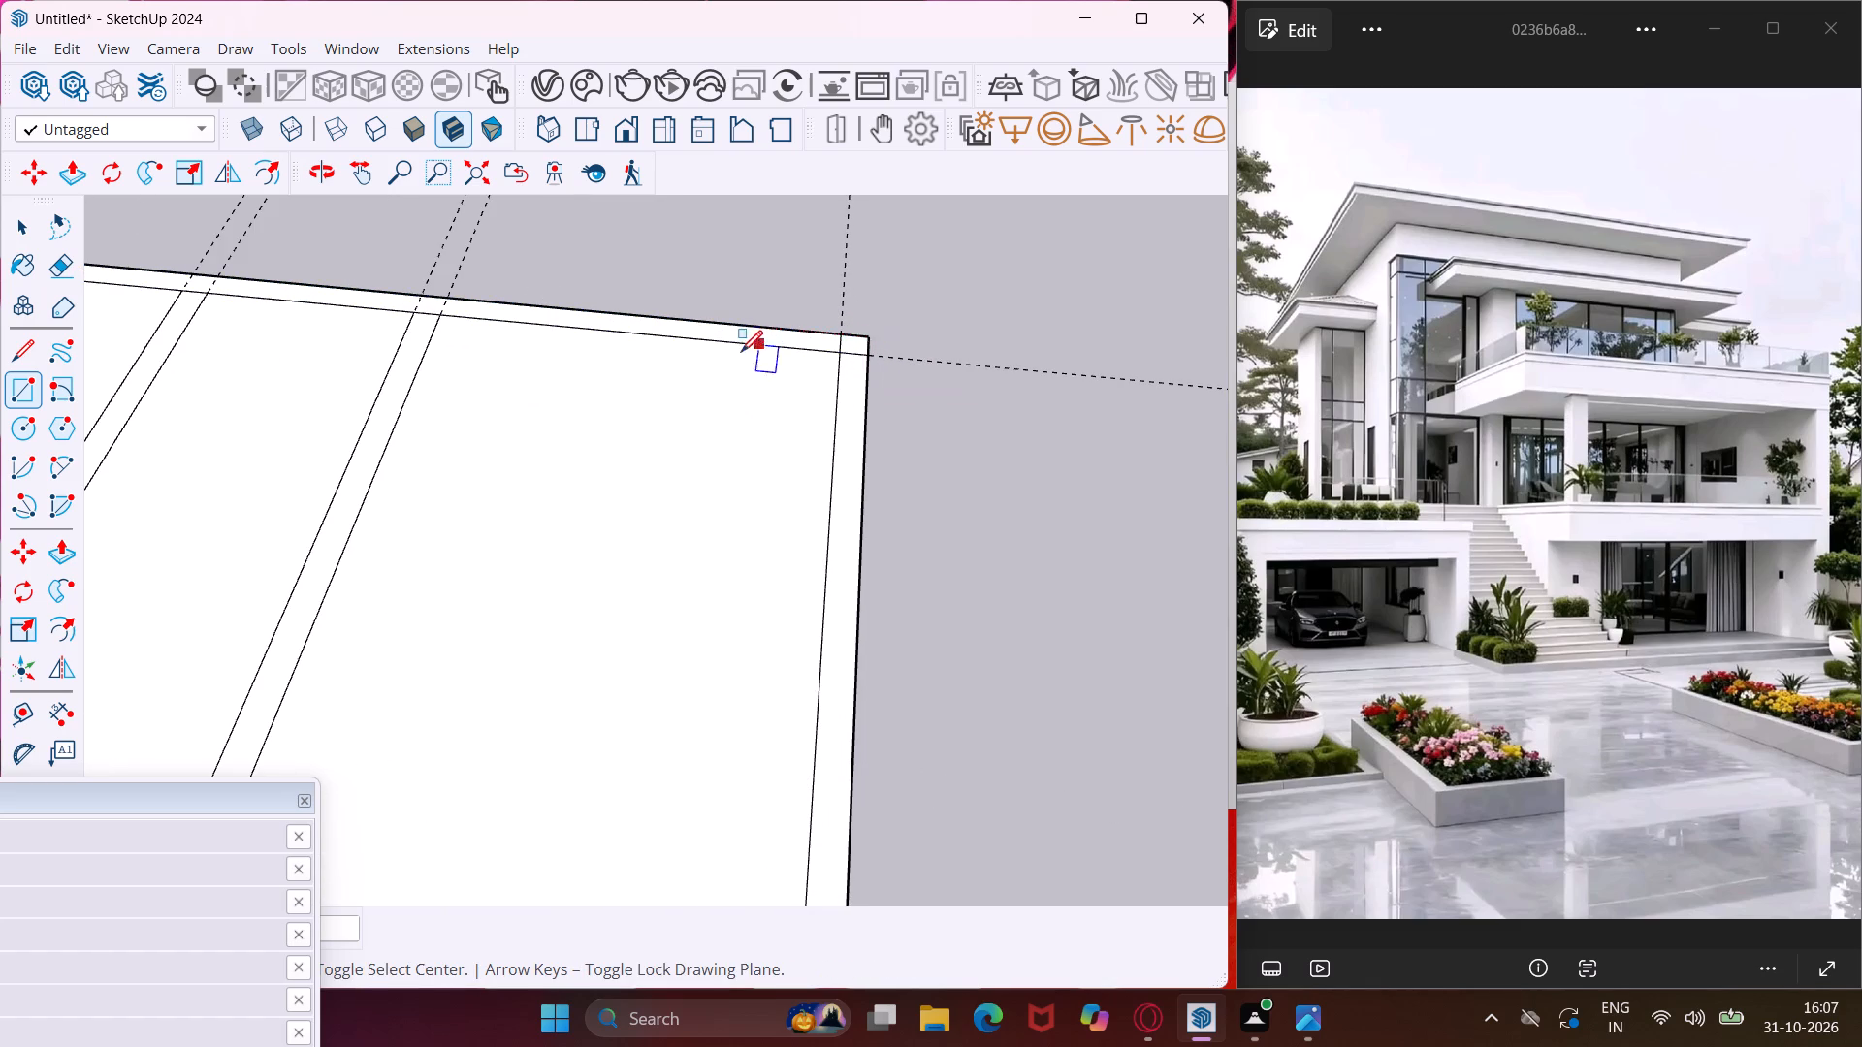
scroll(733, 351, down, 7)
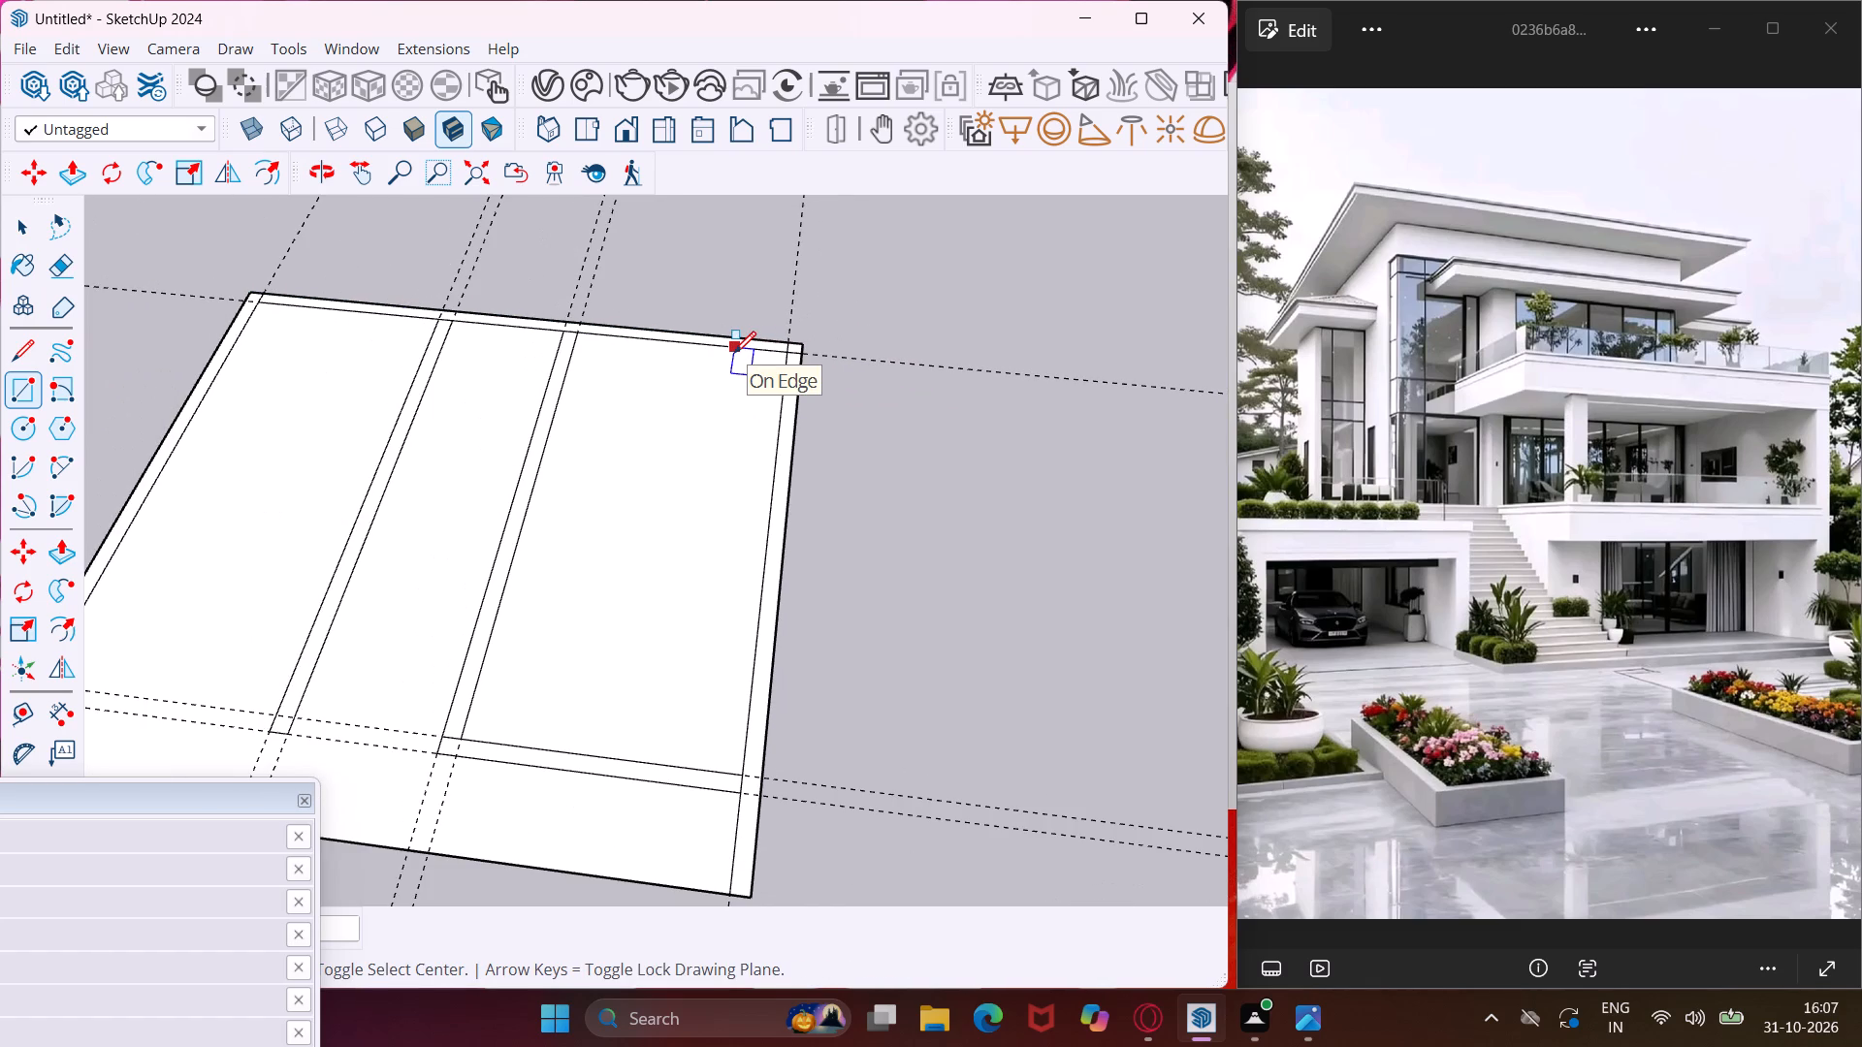
key(Escape)
key(space)
scroll(760, 351, down, 4)
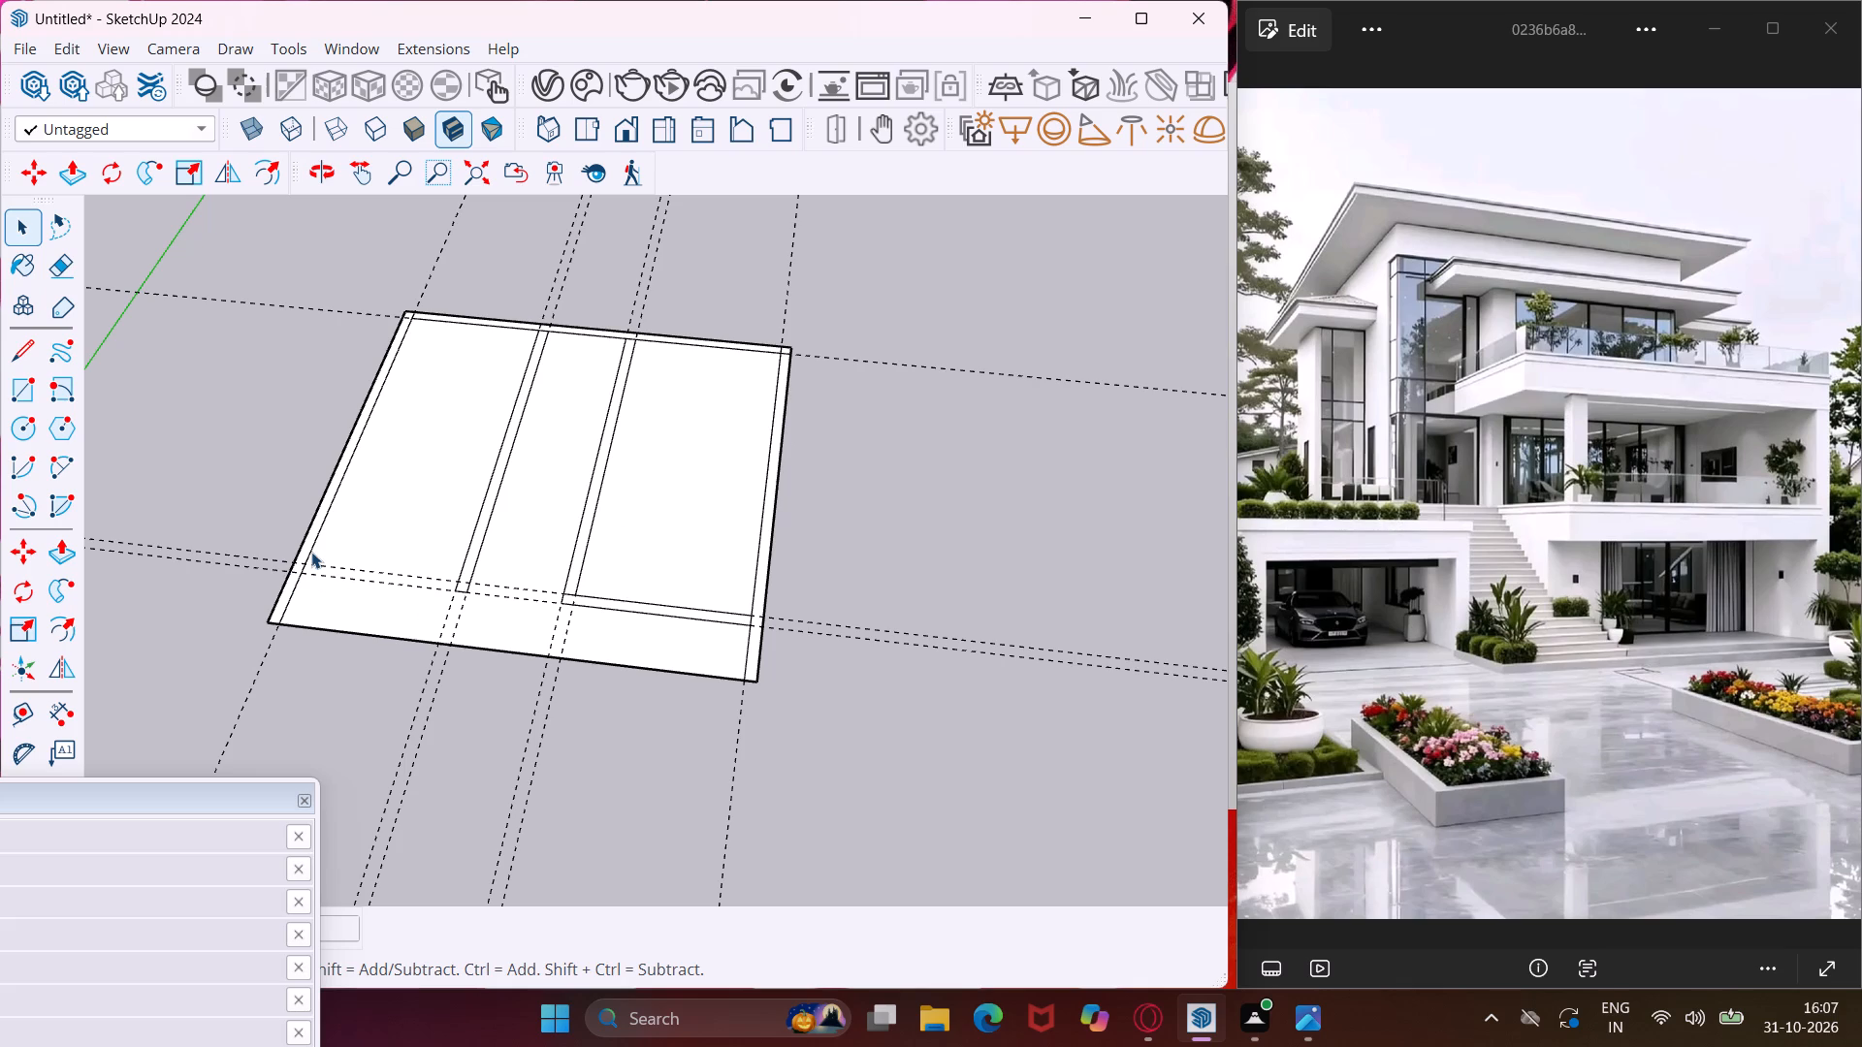
Push/Pull the left edge strip up 10' to form the left outer wall.
scroll(311, 552, up, 10)
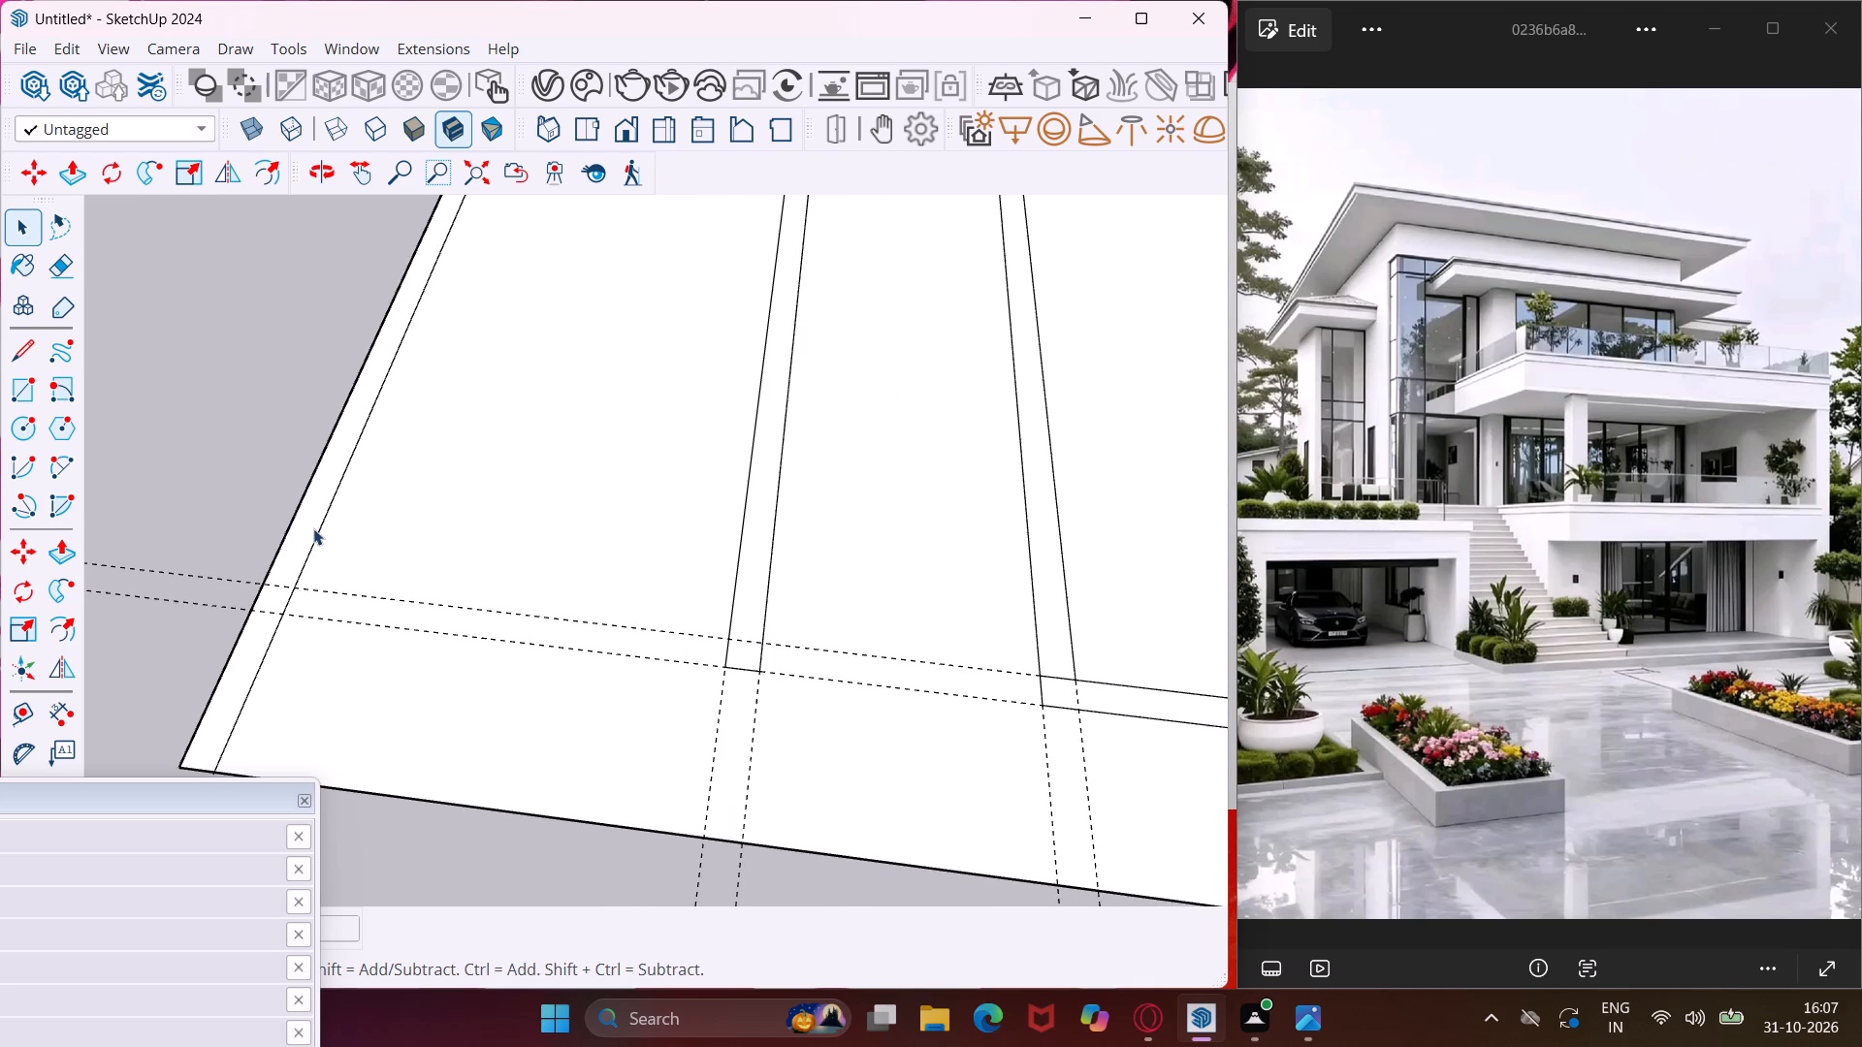
click(311, 523)
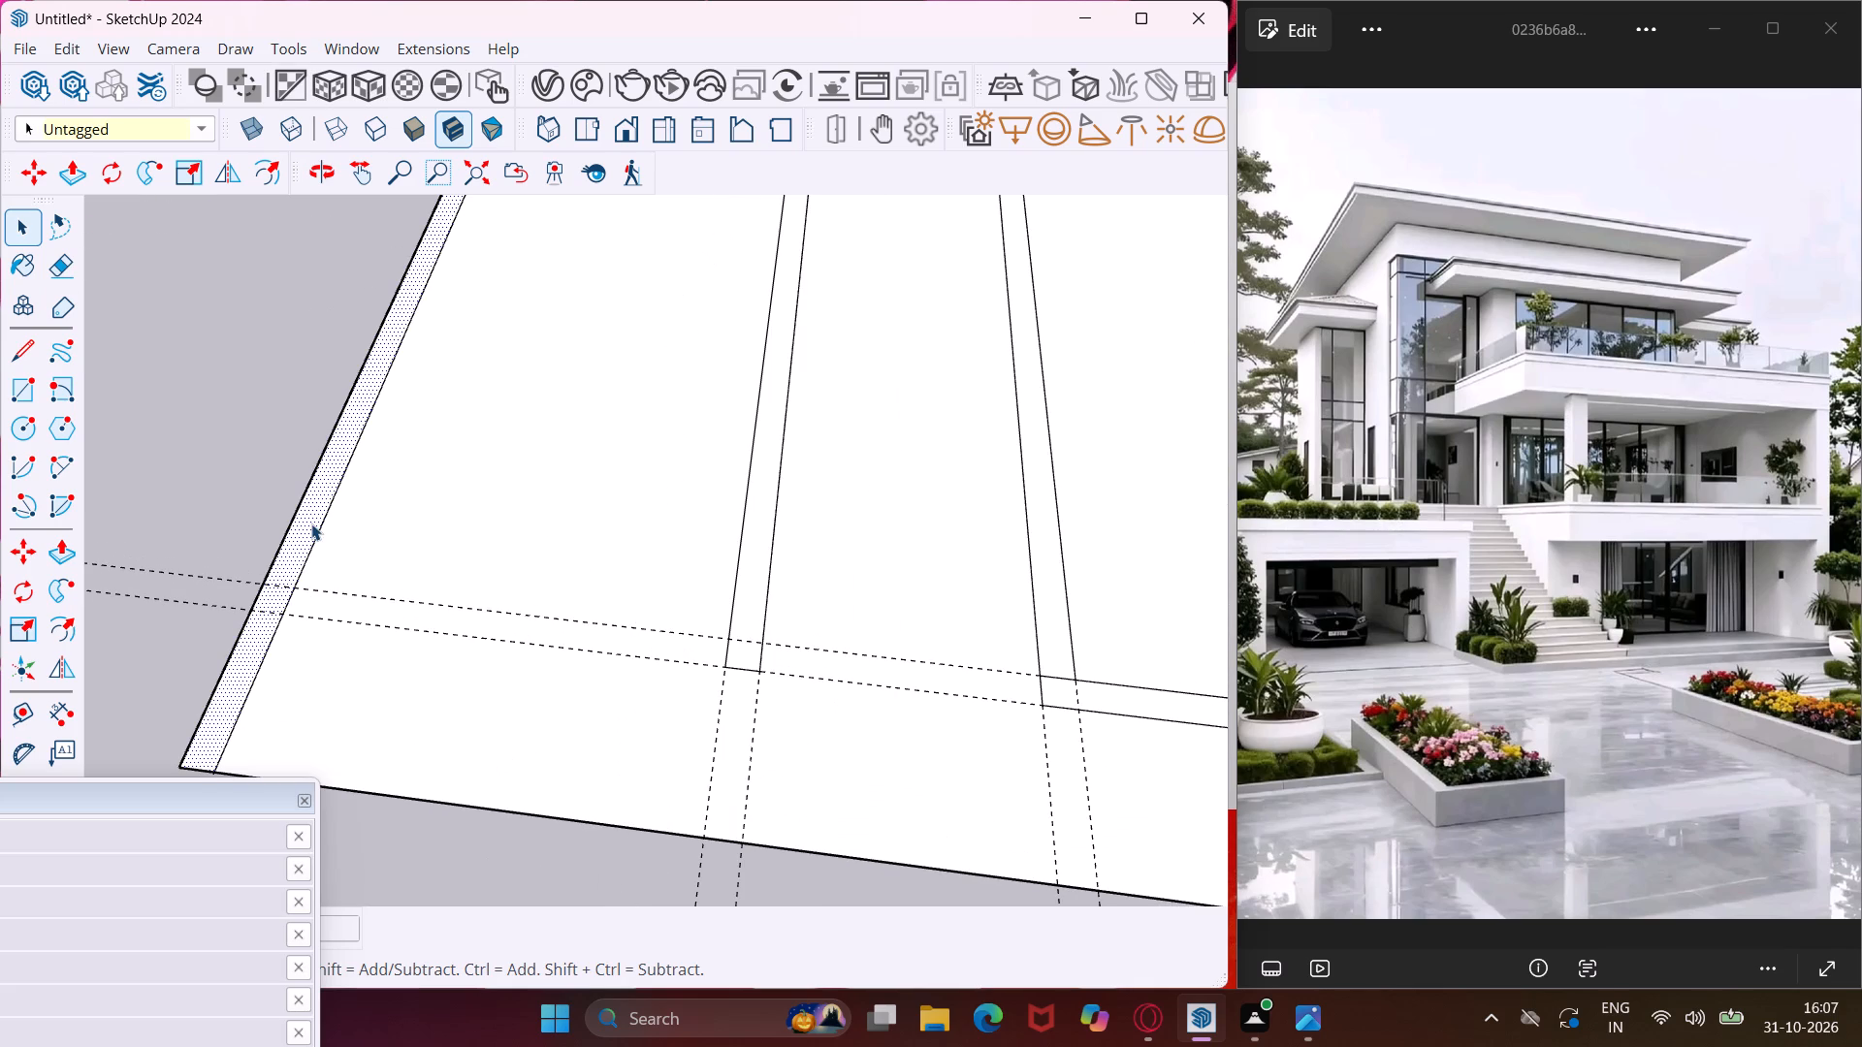
key(p)
click(311, 523)
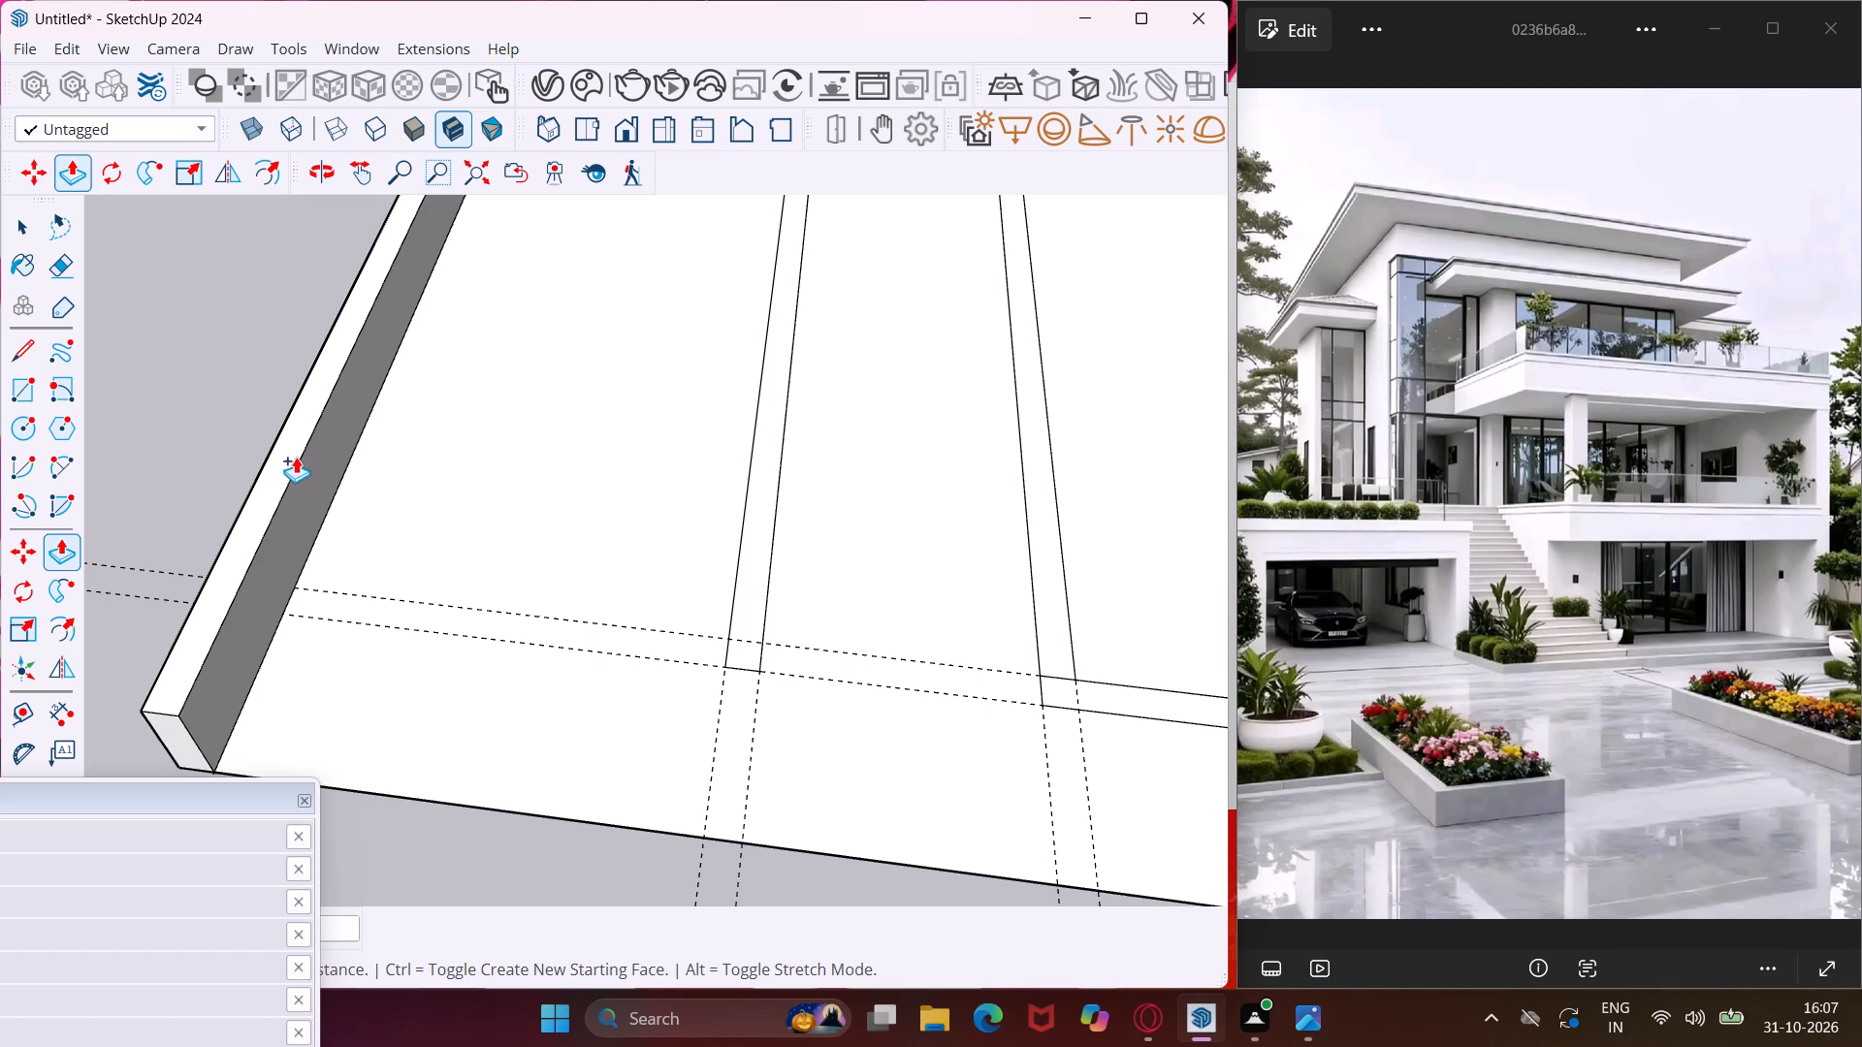
text(10')
key(Return)
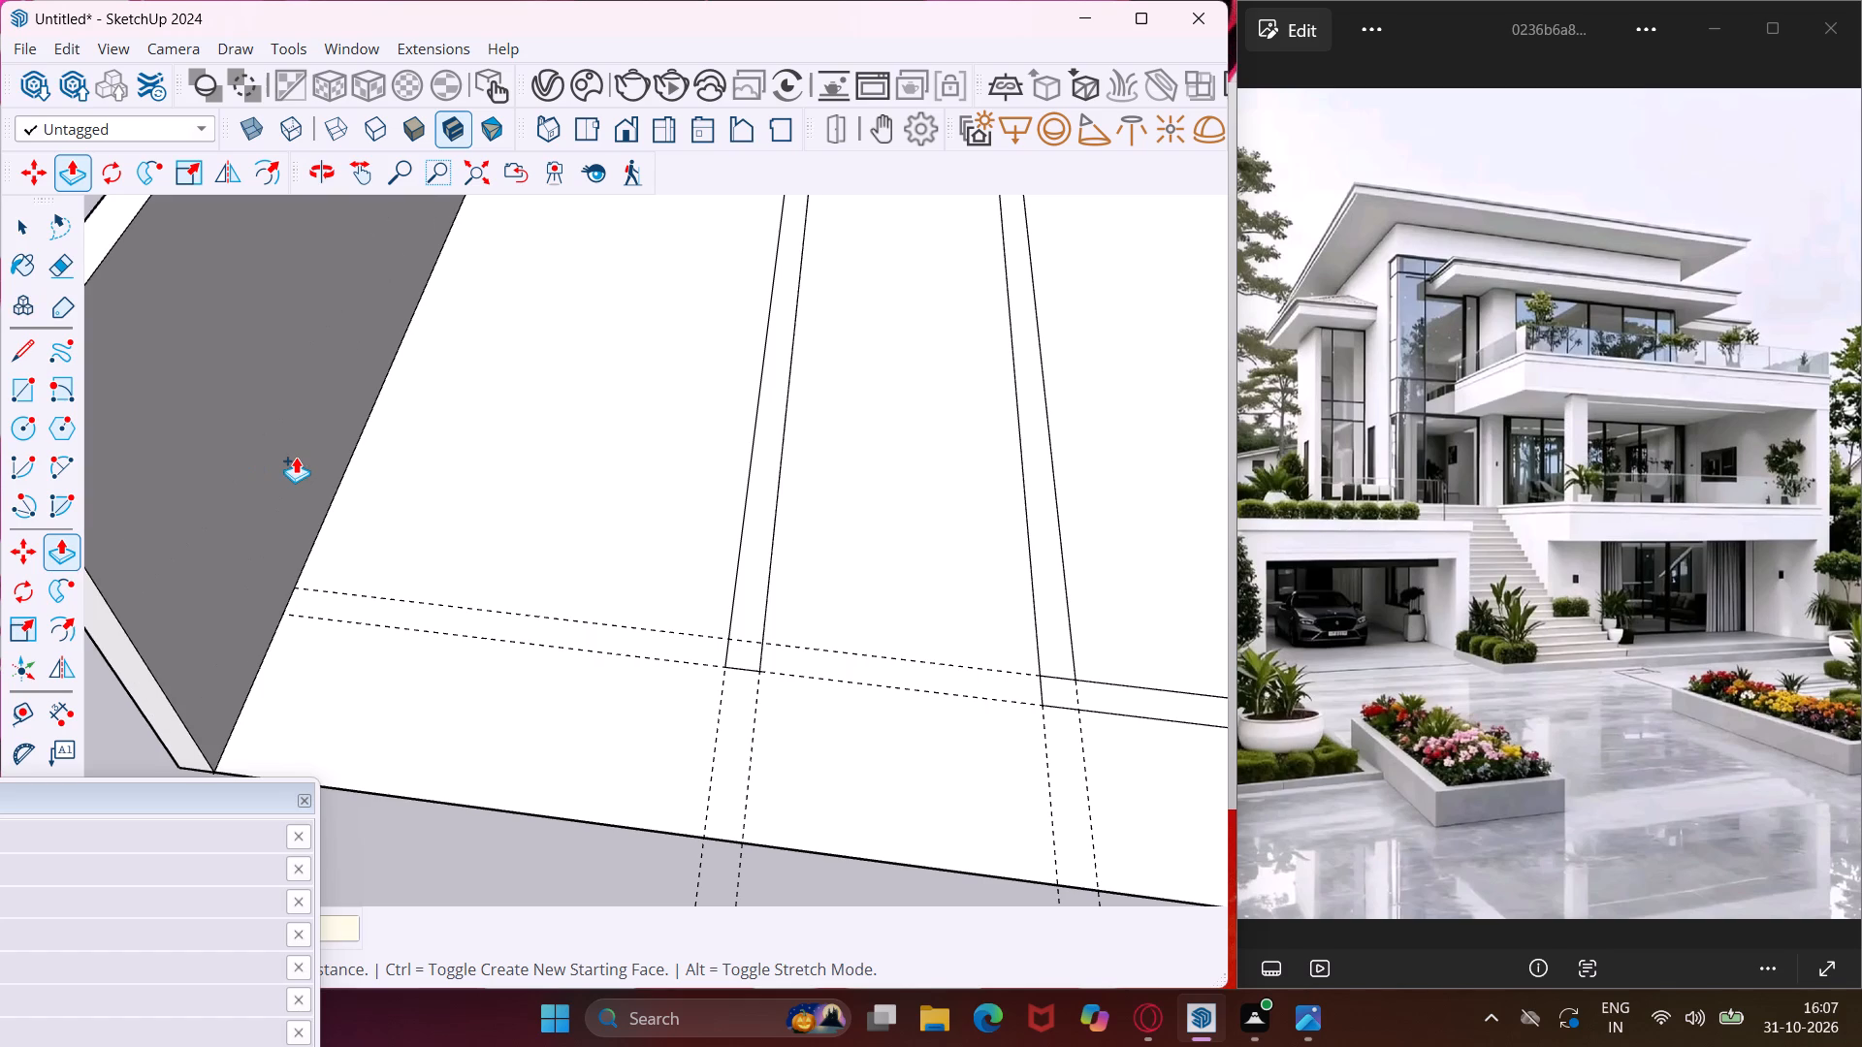
Extrude the two interior wall strips and the short front strip to the same 10' height.
double_click(742, 609)
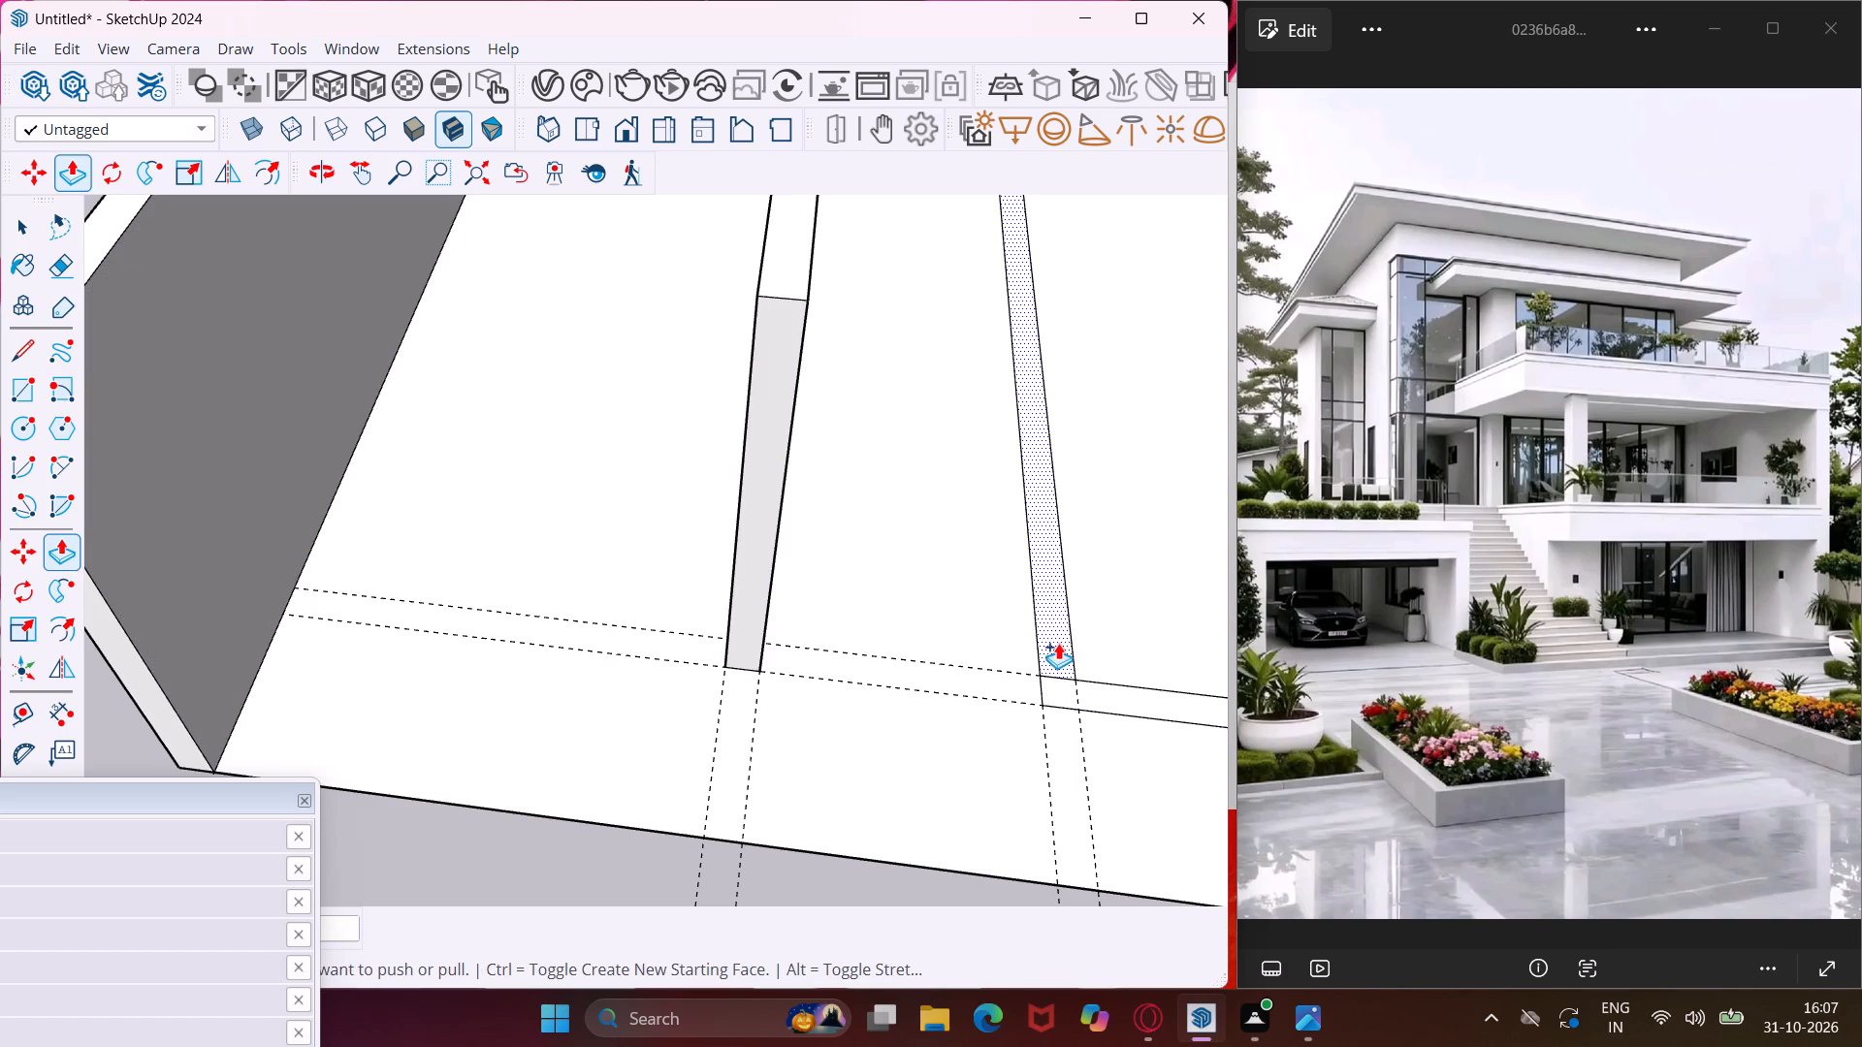
double_click(1058, 643)
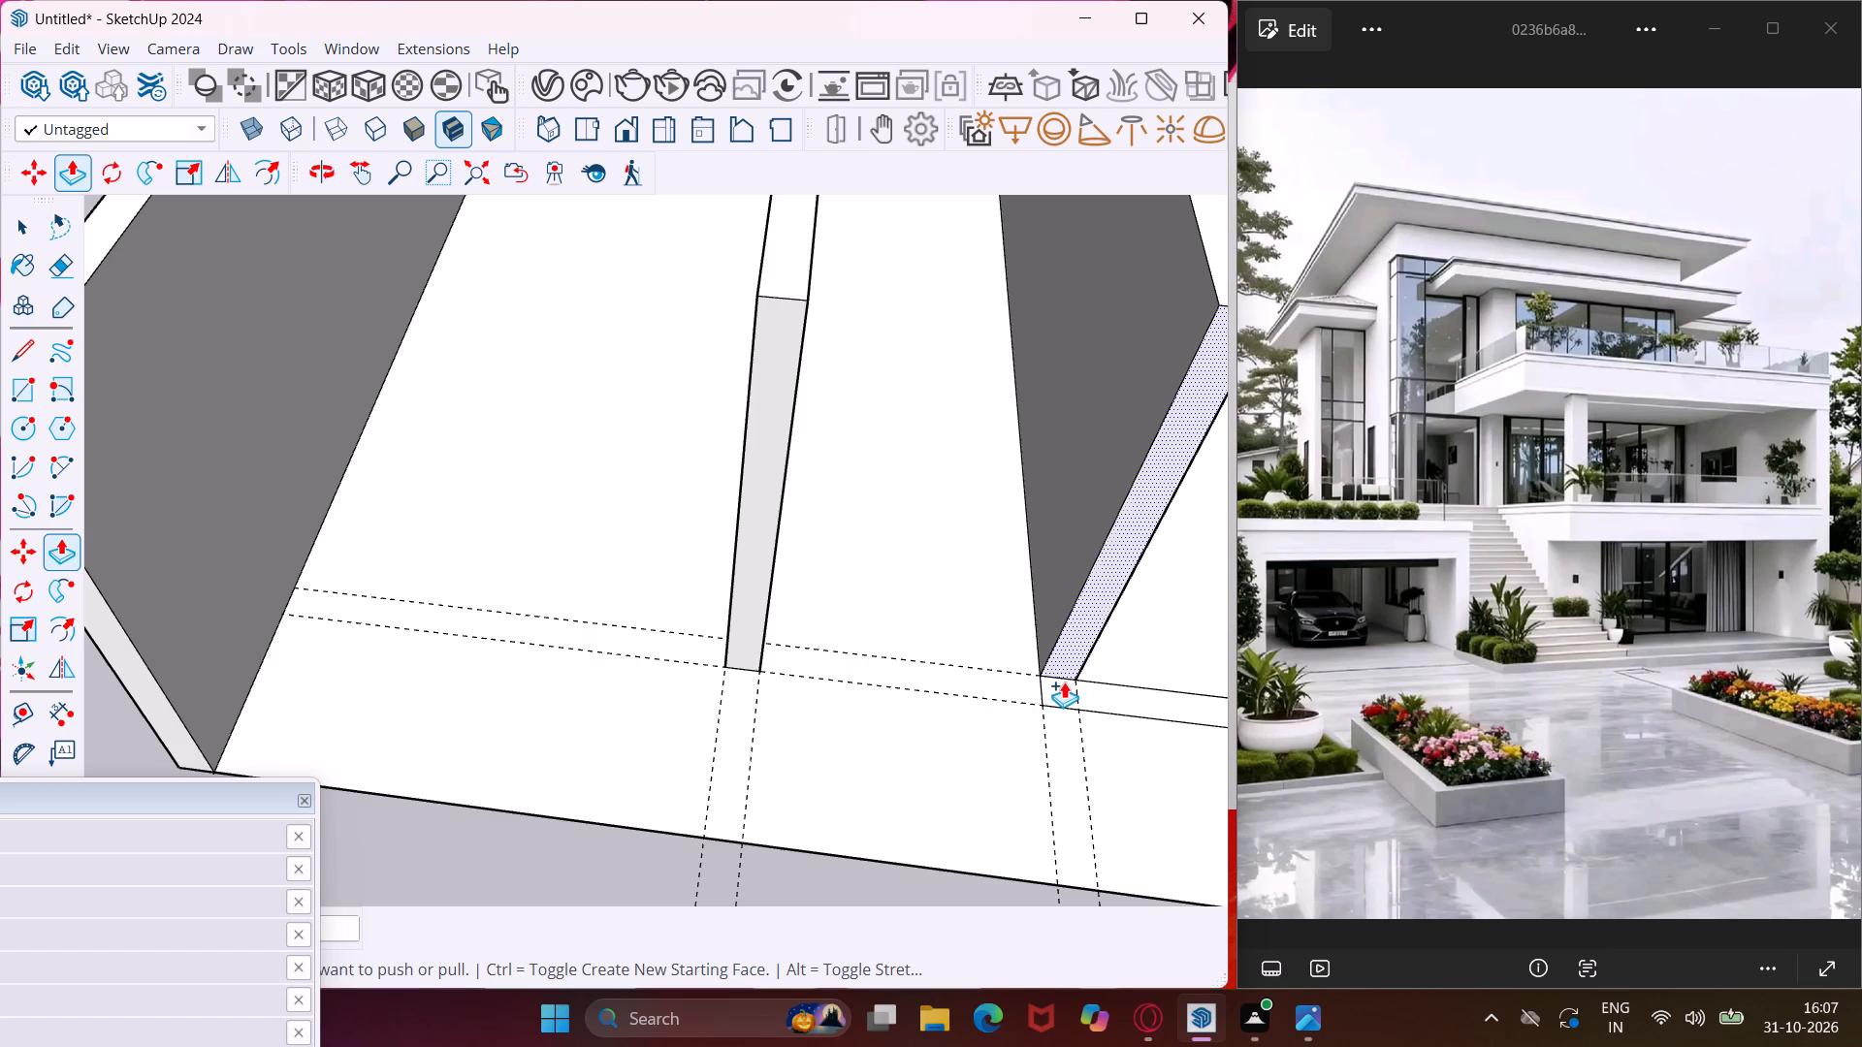
double_click(1064, 684)
scroll(386, 551, down, 10)
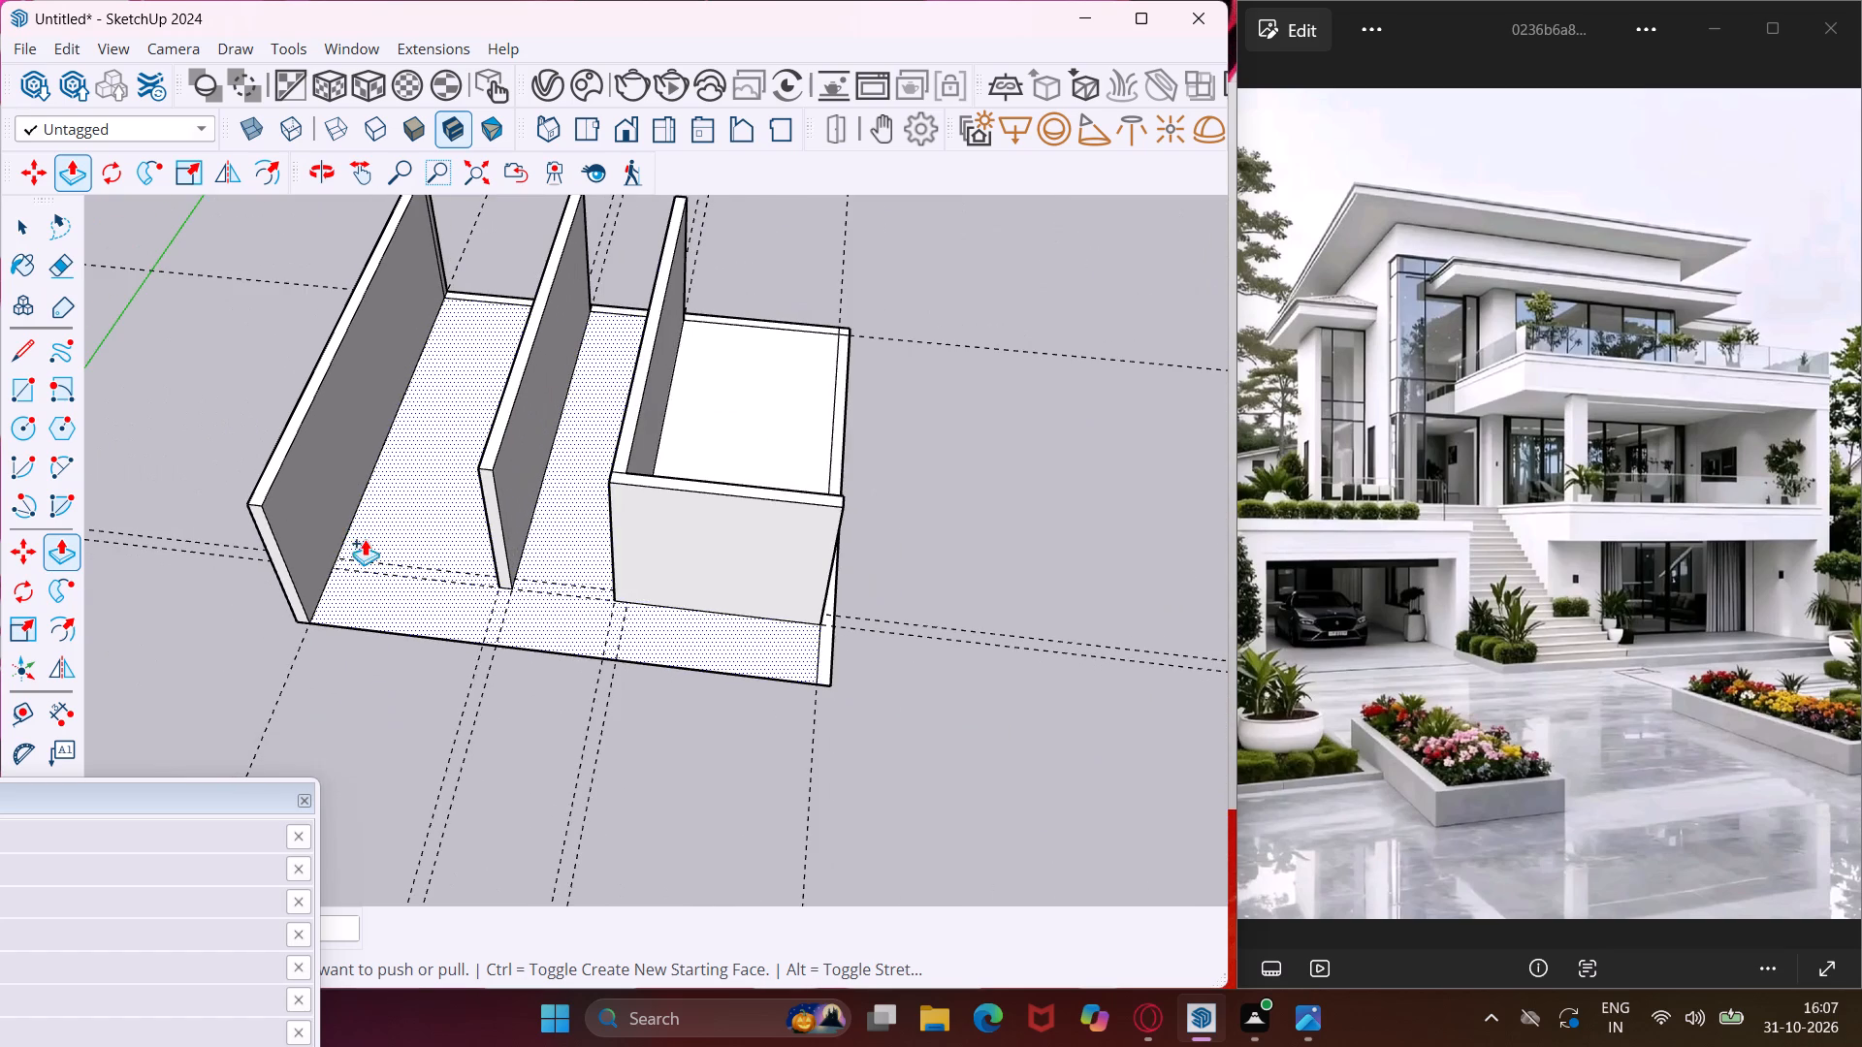
Extrude the right edge strip and the back strip to the same 10' height.
scroll(843, 441, up, 8)
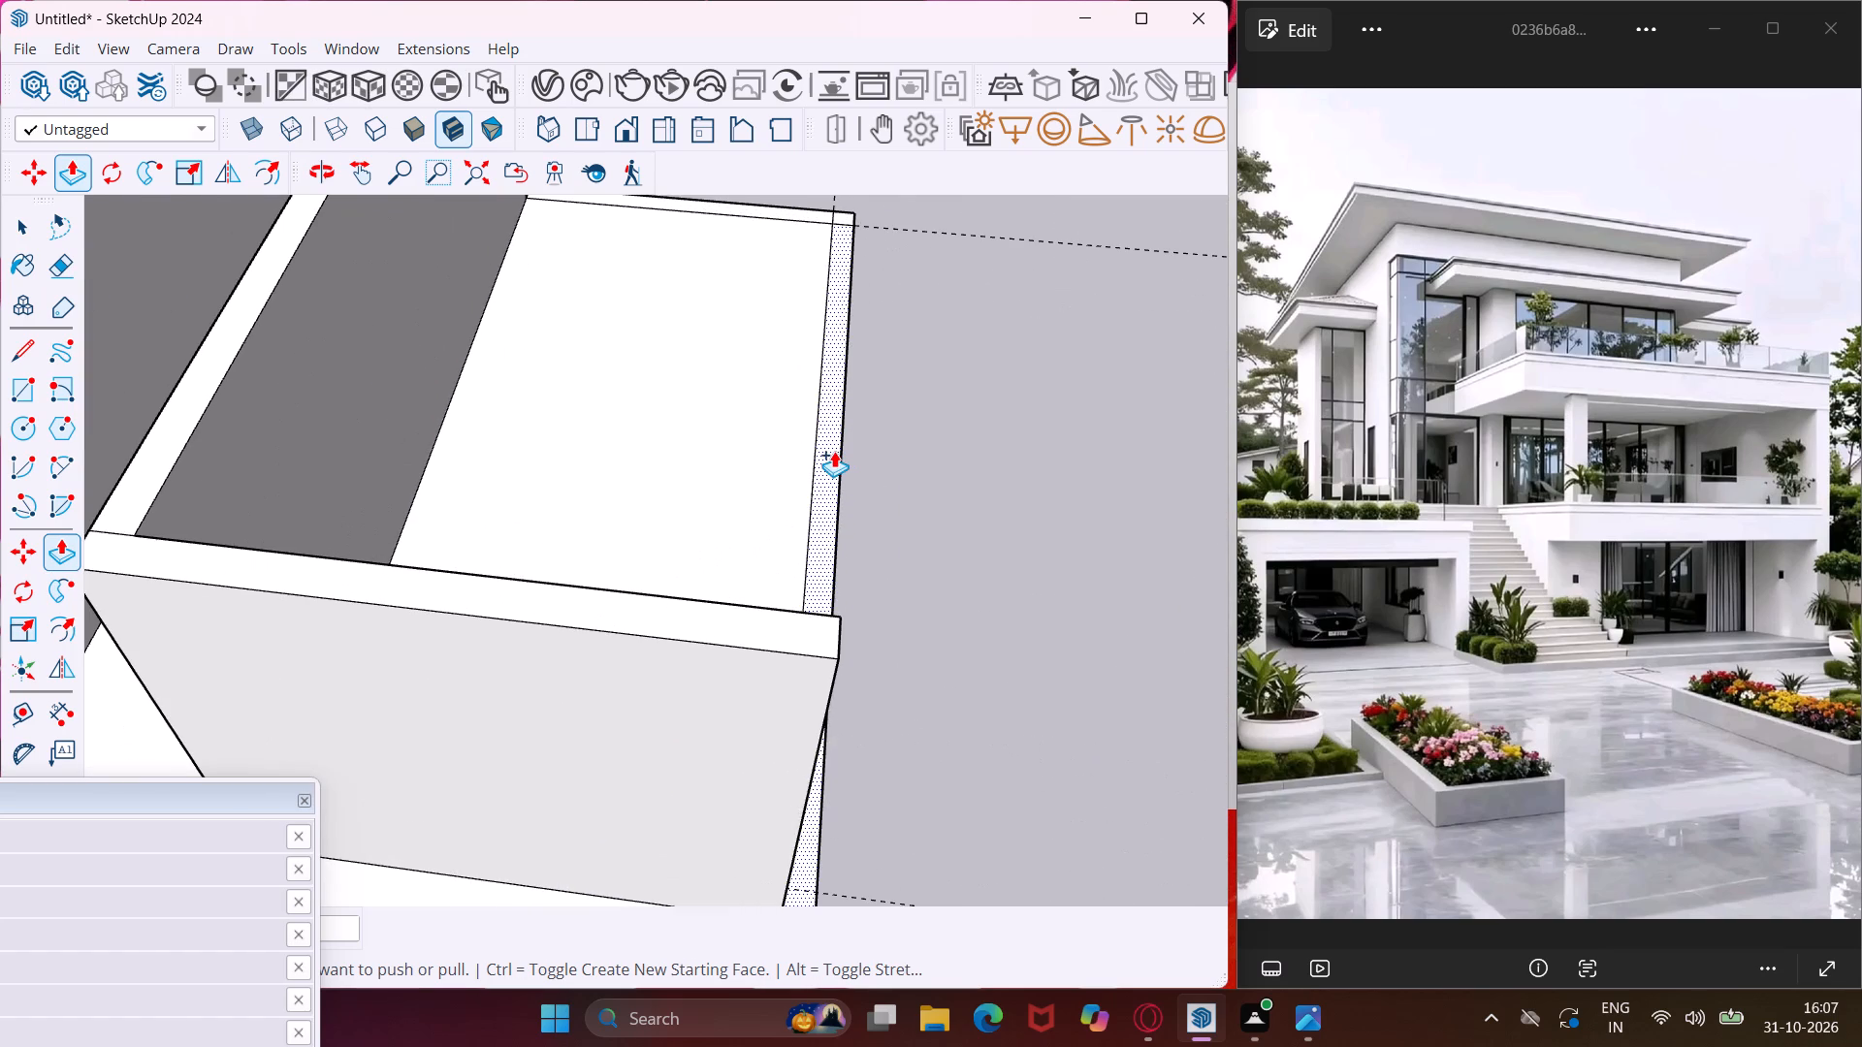
double_click(834, 451)
scroll(793, 204, up, 3)
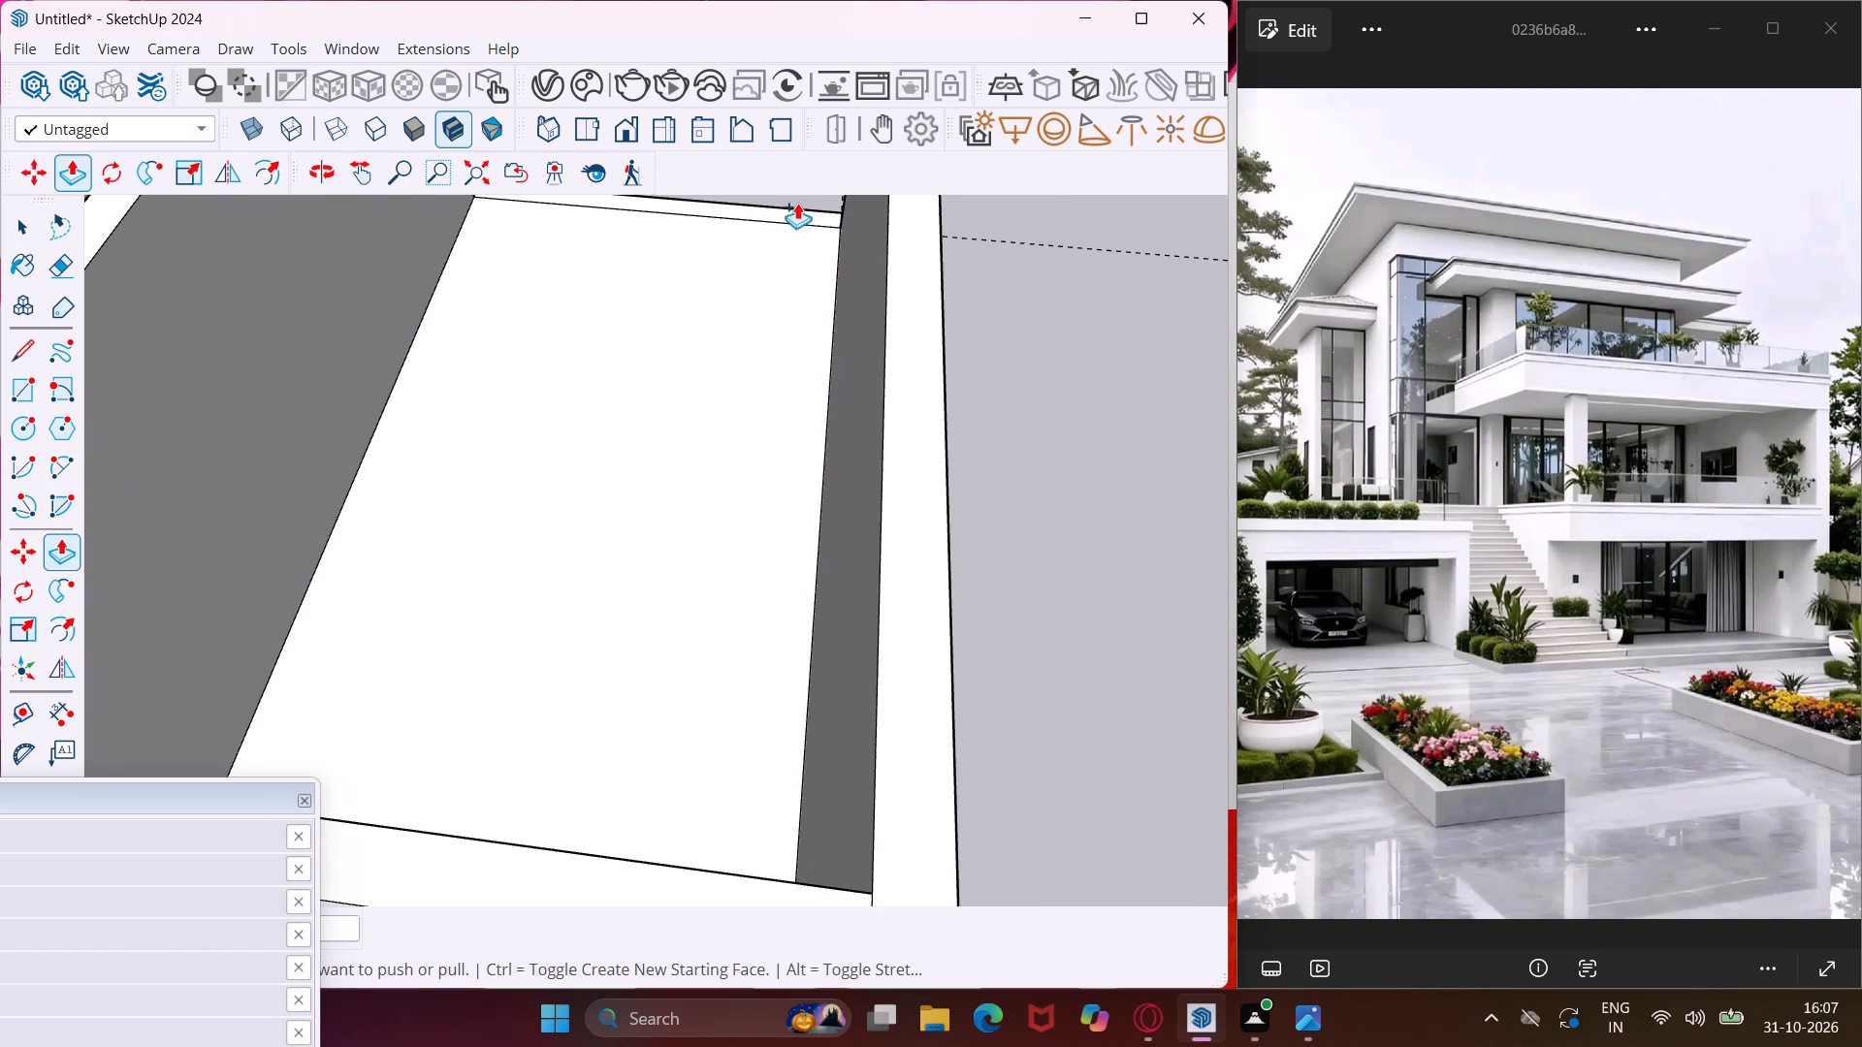
scroll(807, 211, up, 3)
double_click(807, 211)
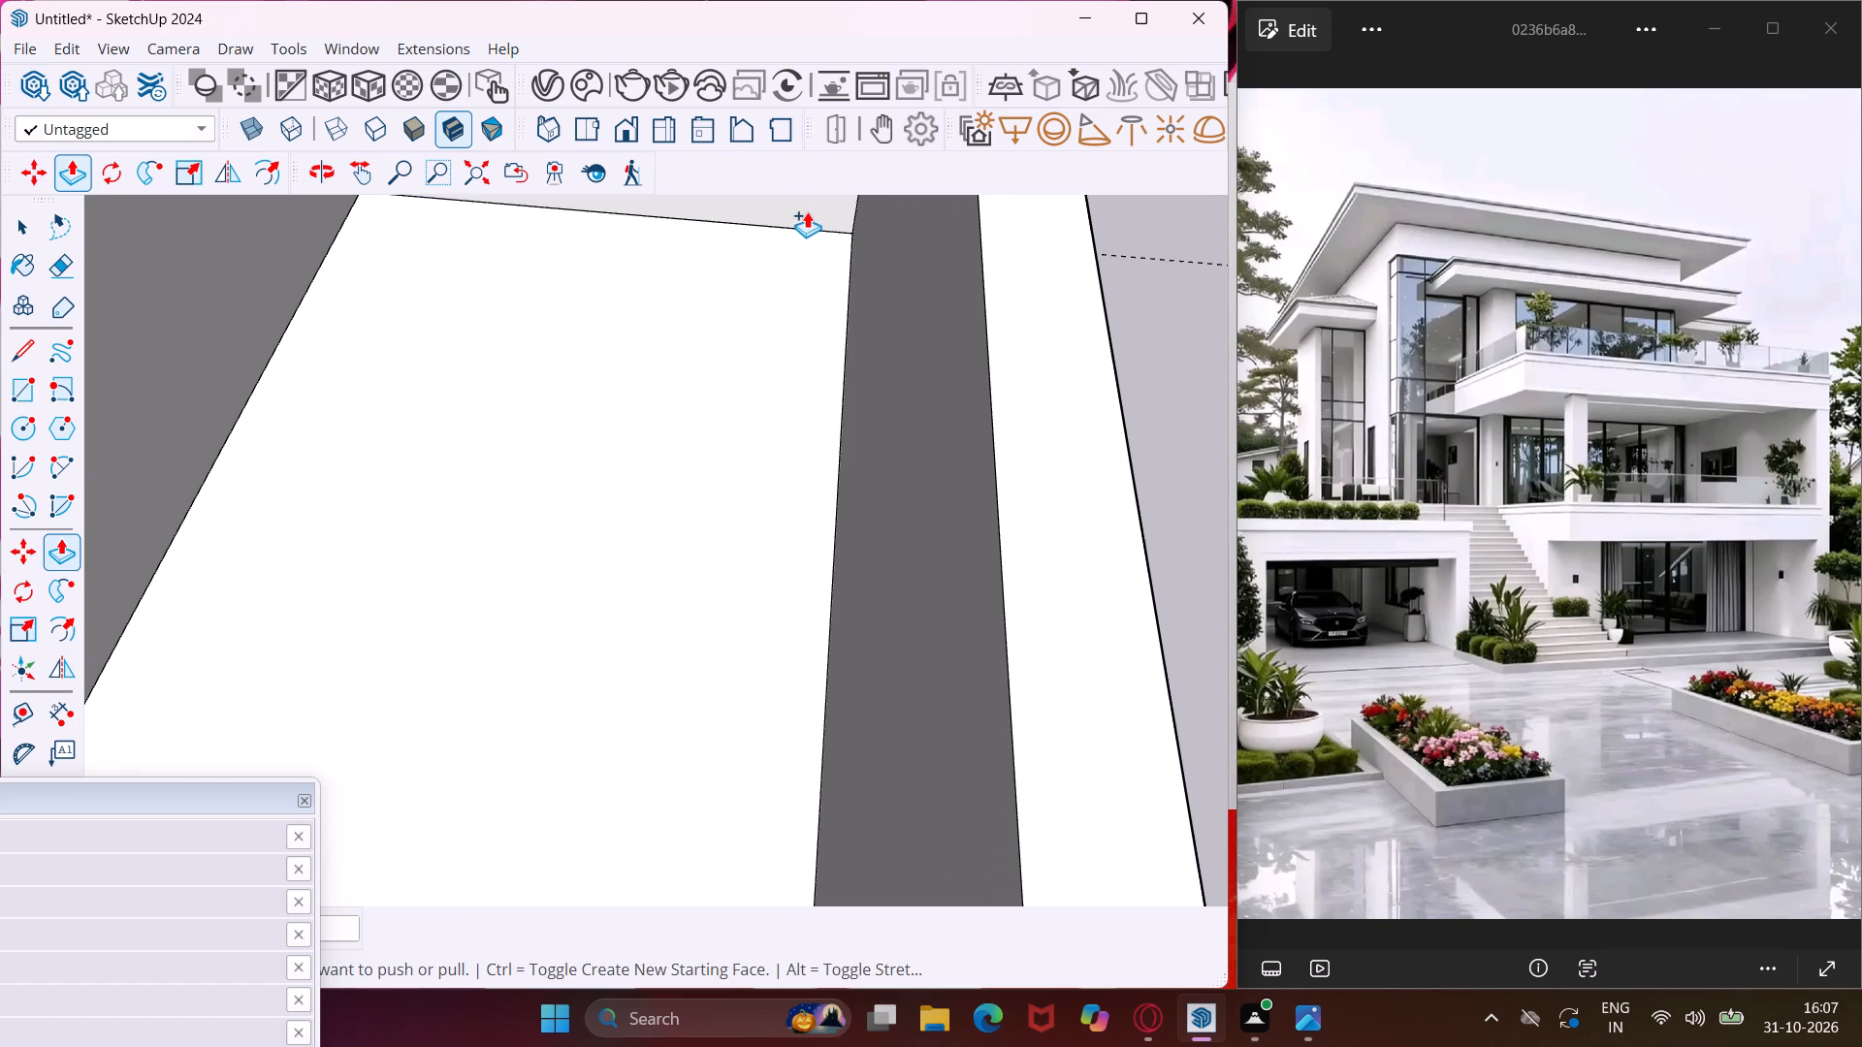
scroll(777, 249, down, 12)
scroll(737, 321, down, 5)
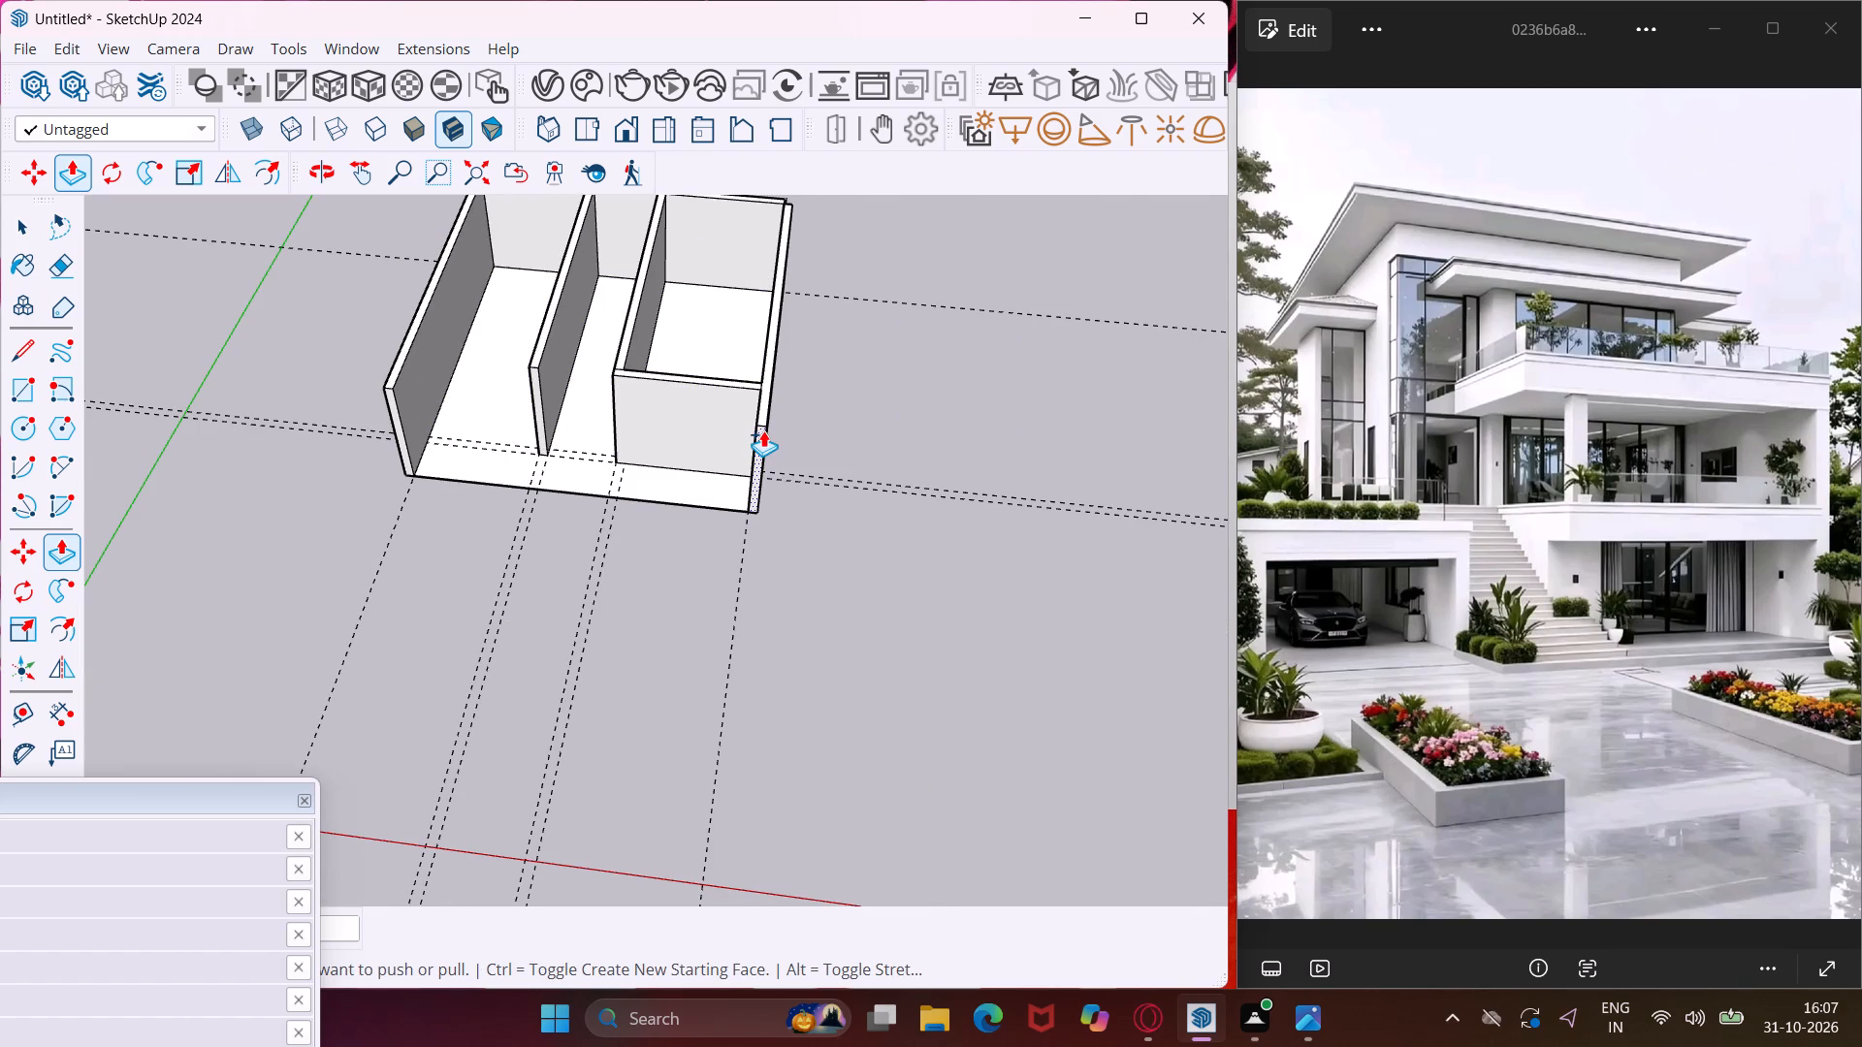
key(Escape)
key(space)
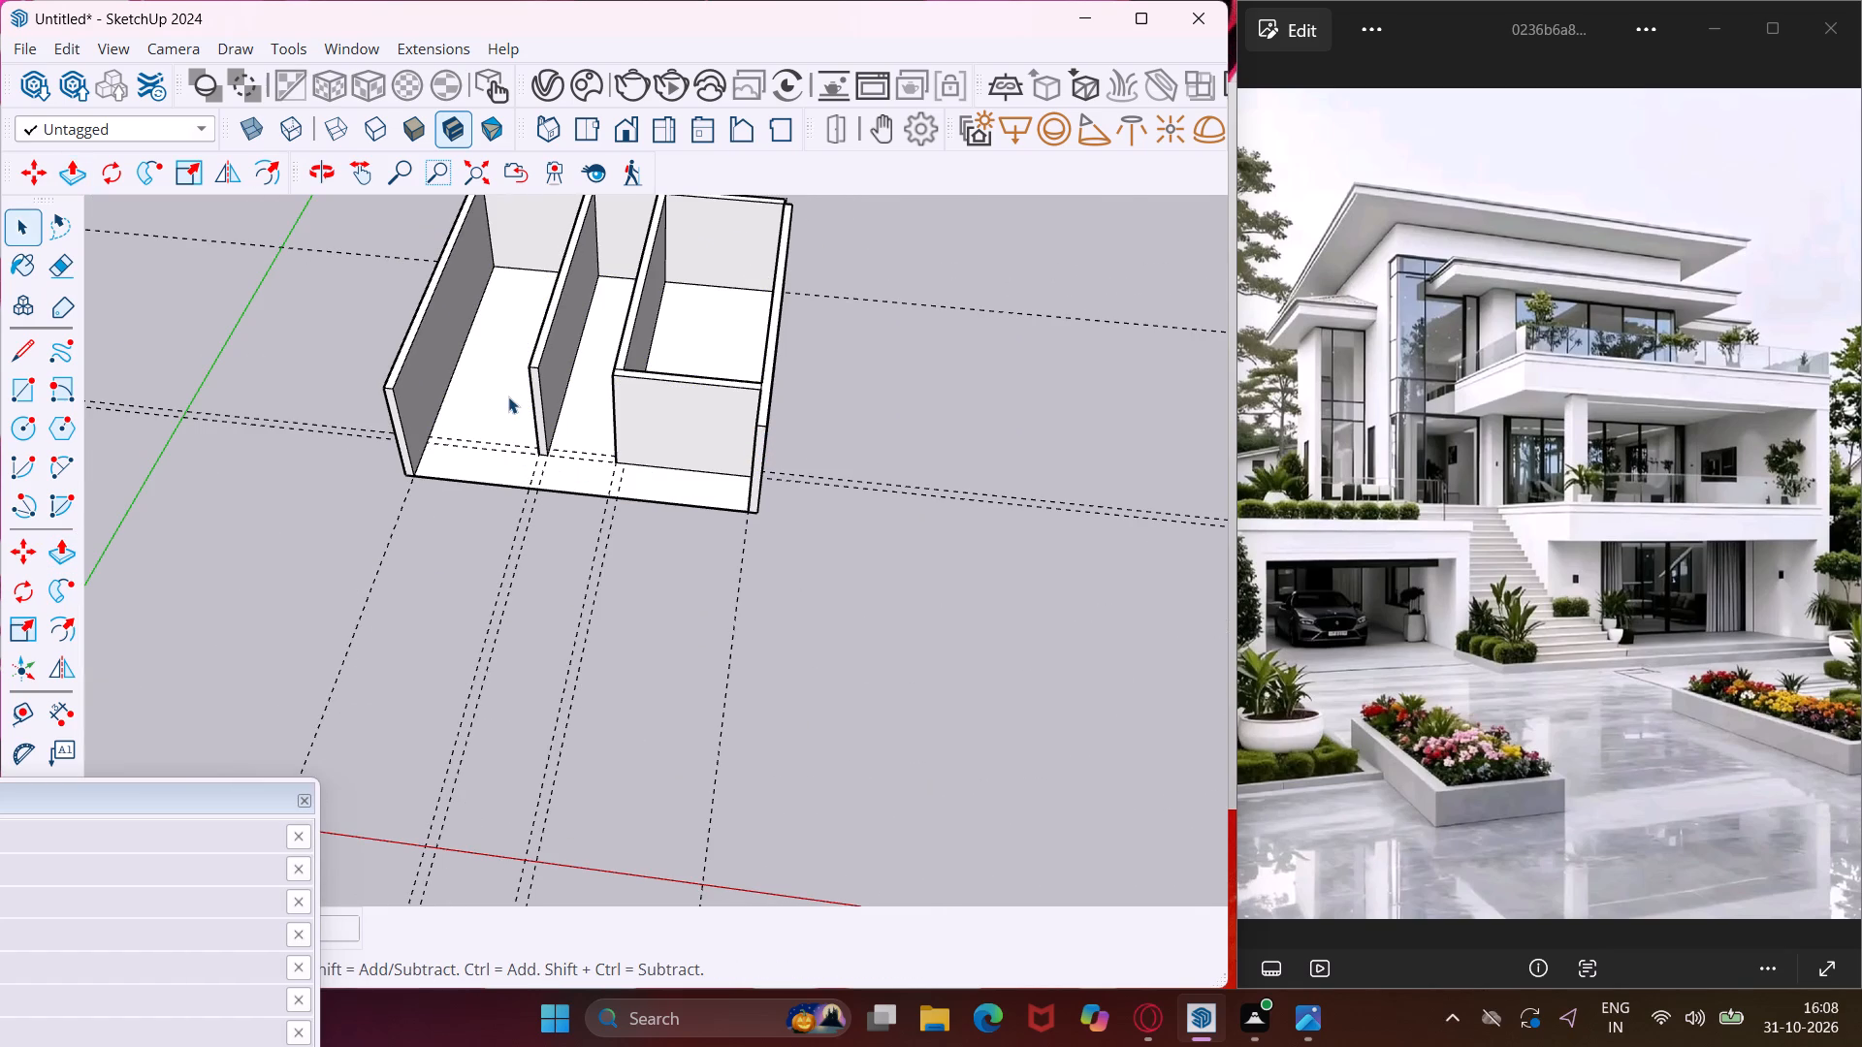
Push/Pull the right outer wall's back end over the open corner, flush with the back wall's outer face.
middle_drag(508, 397, 520, 397)
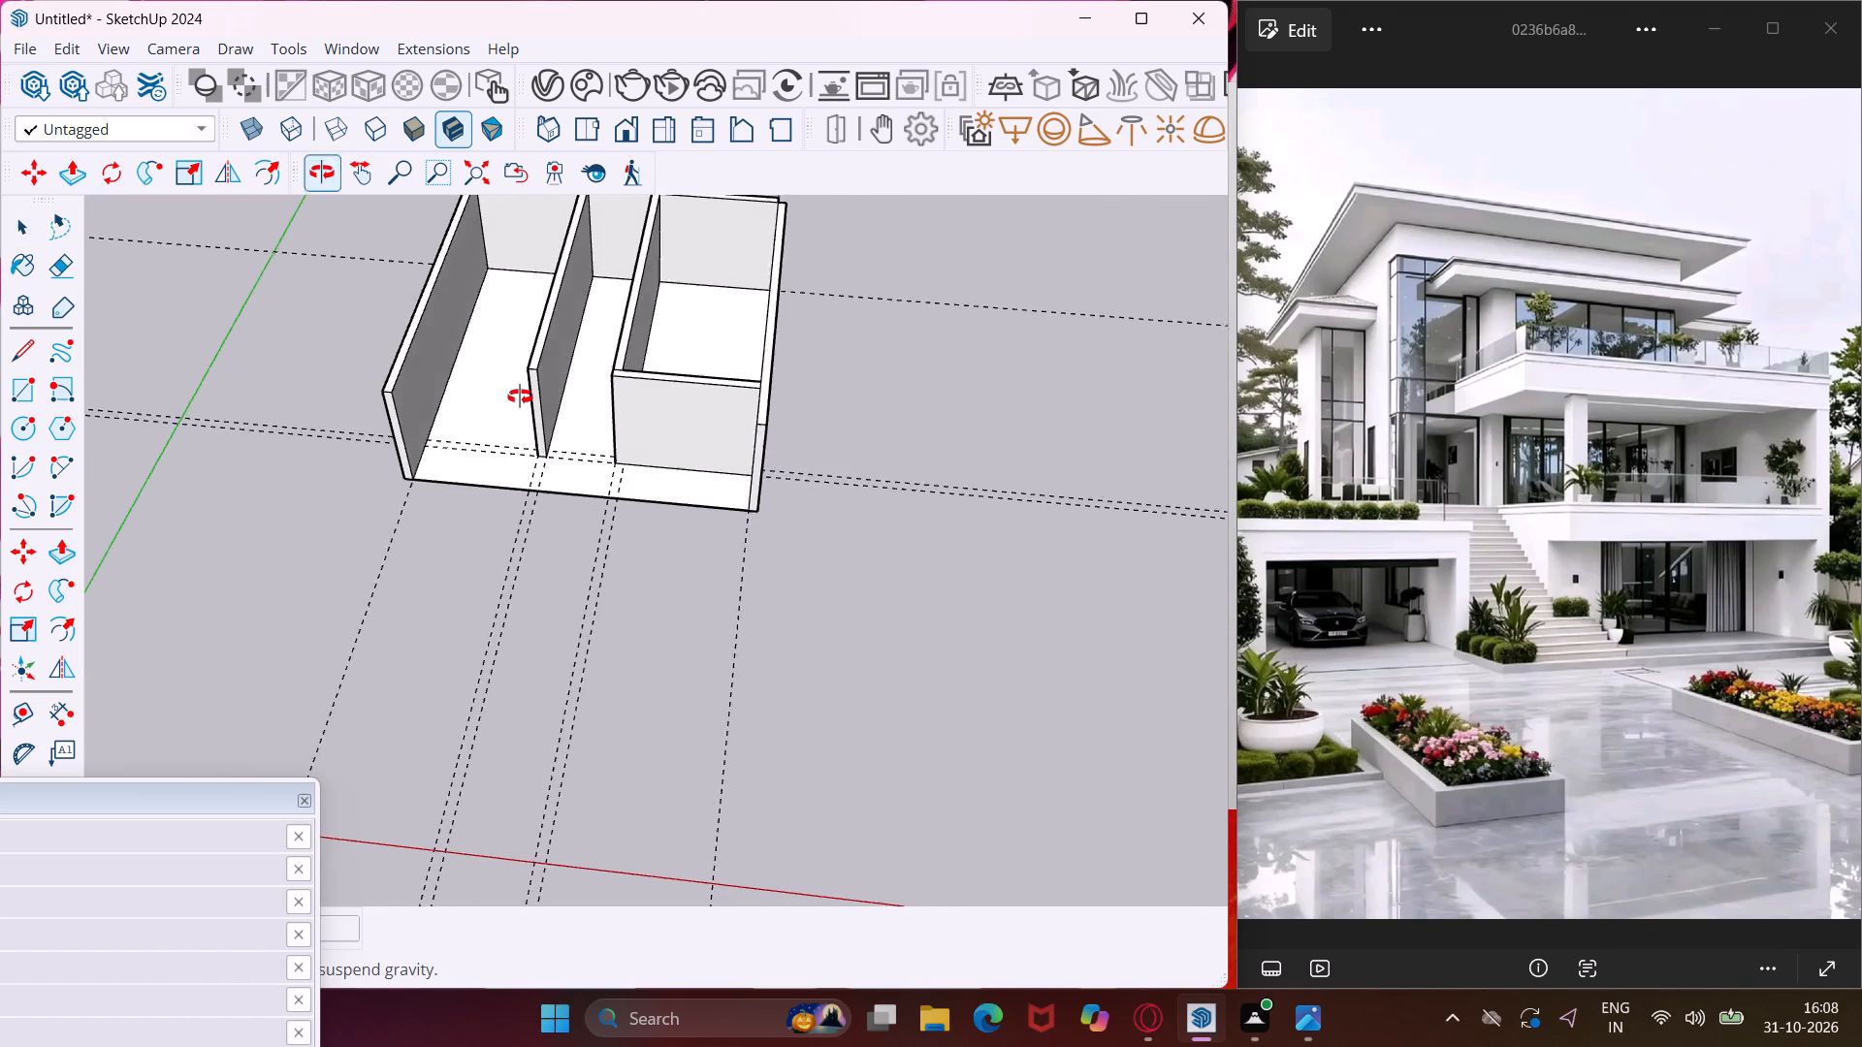
middle_drag(520, 397, 987, 241)
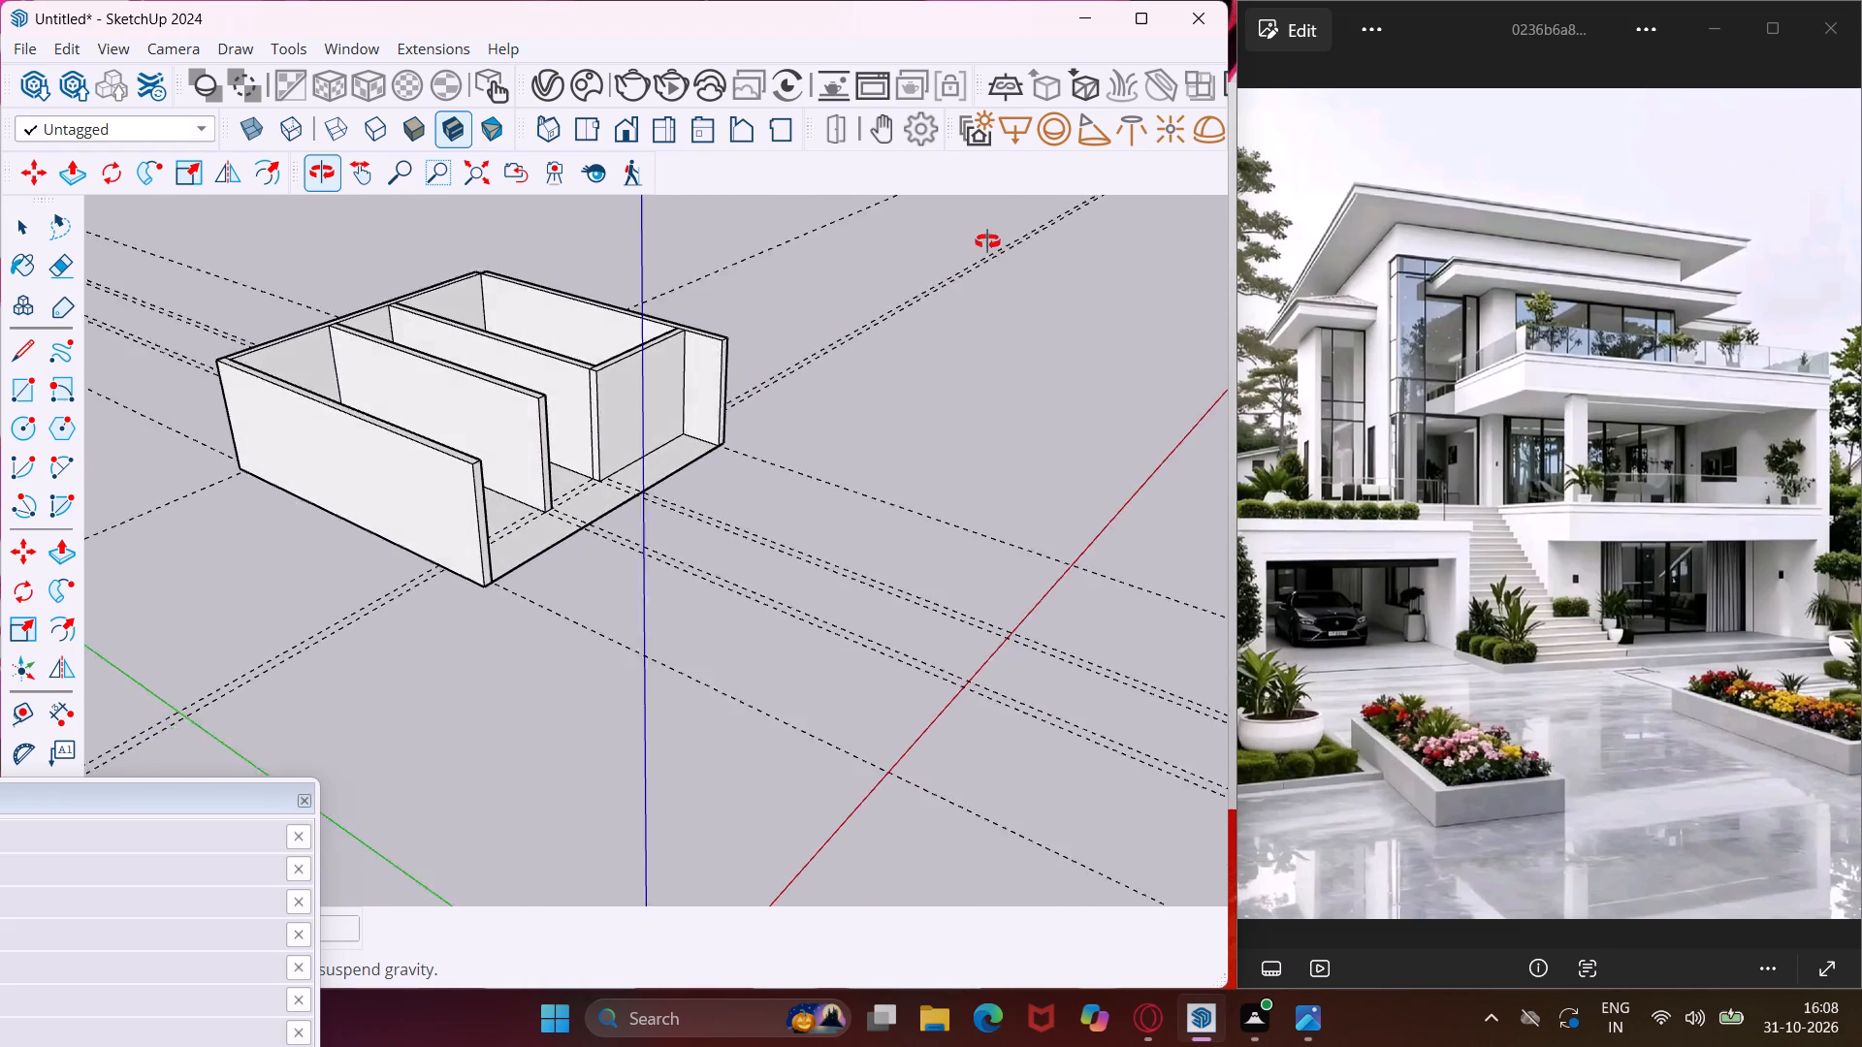
middle_drag(987, 241, 1004, 206)
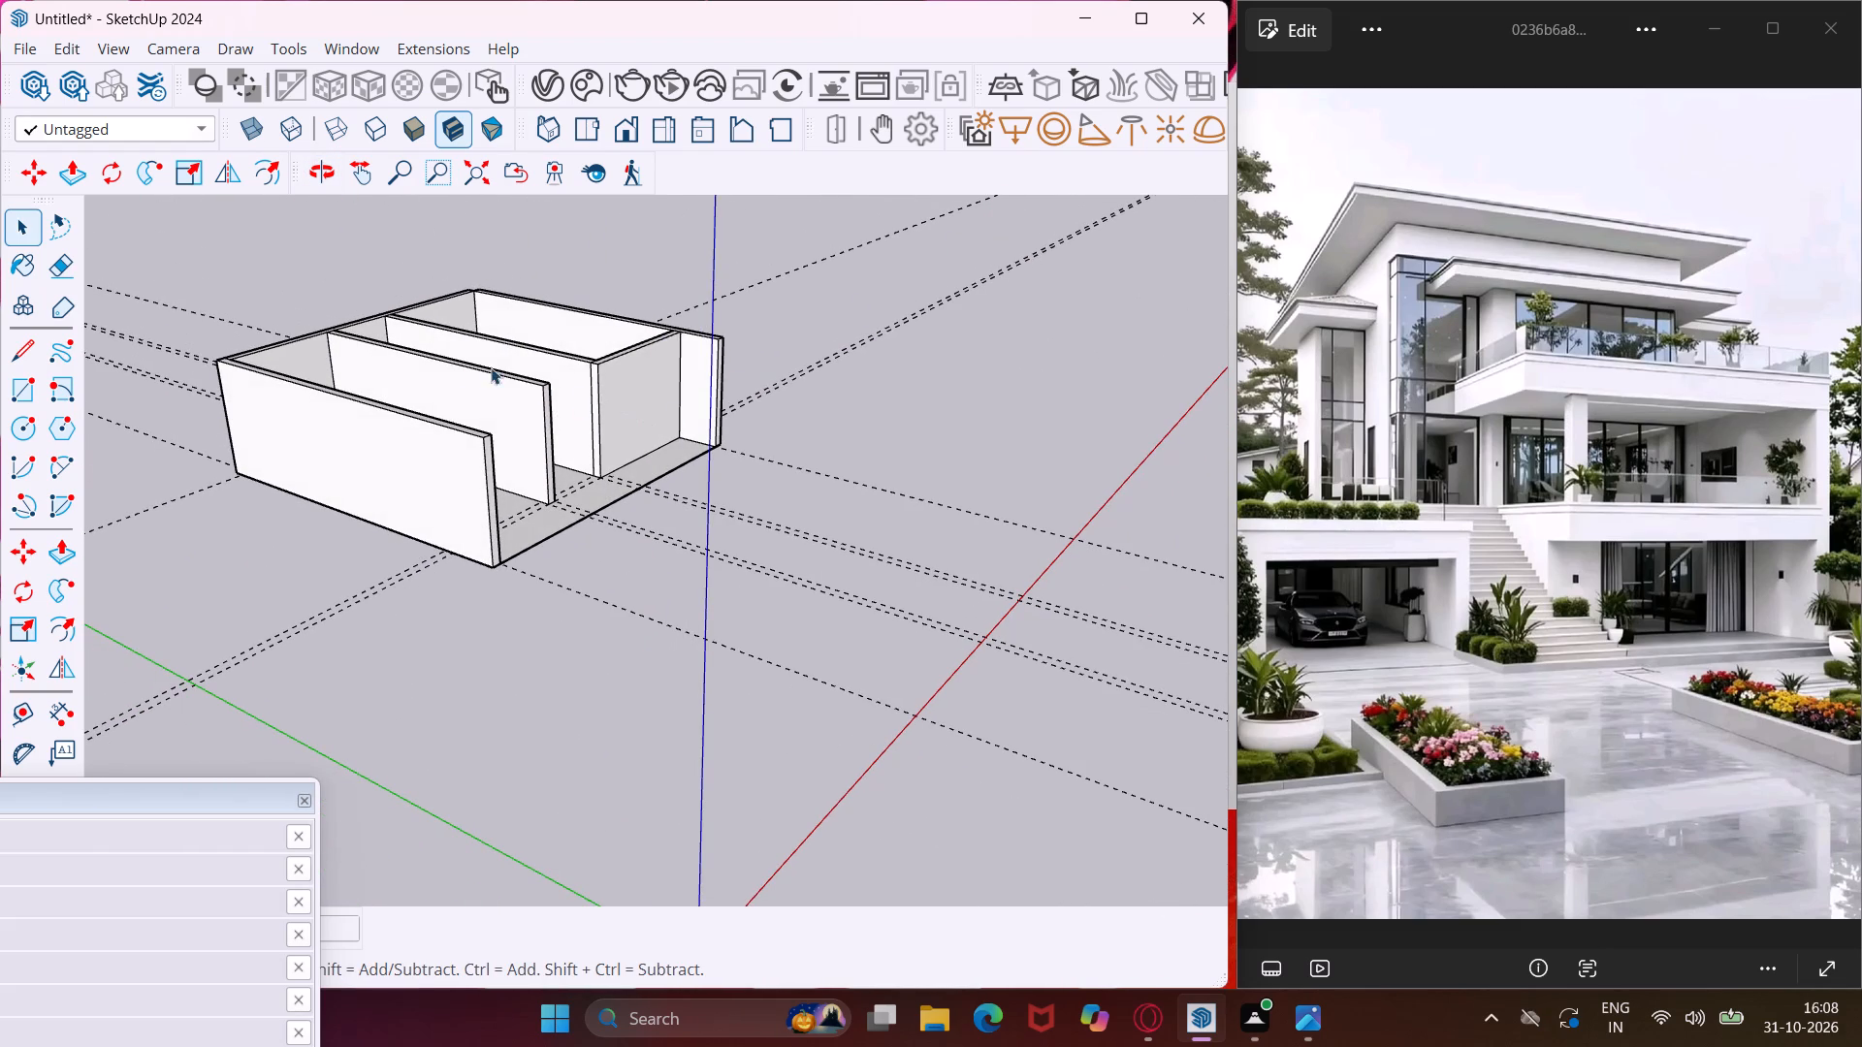
scroll(391, 332, up, 5)
middle_drag(391, 332, 445, 346)
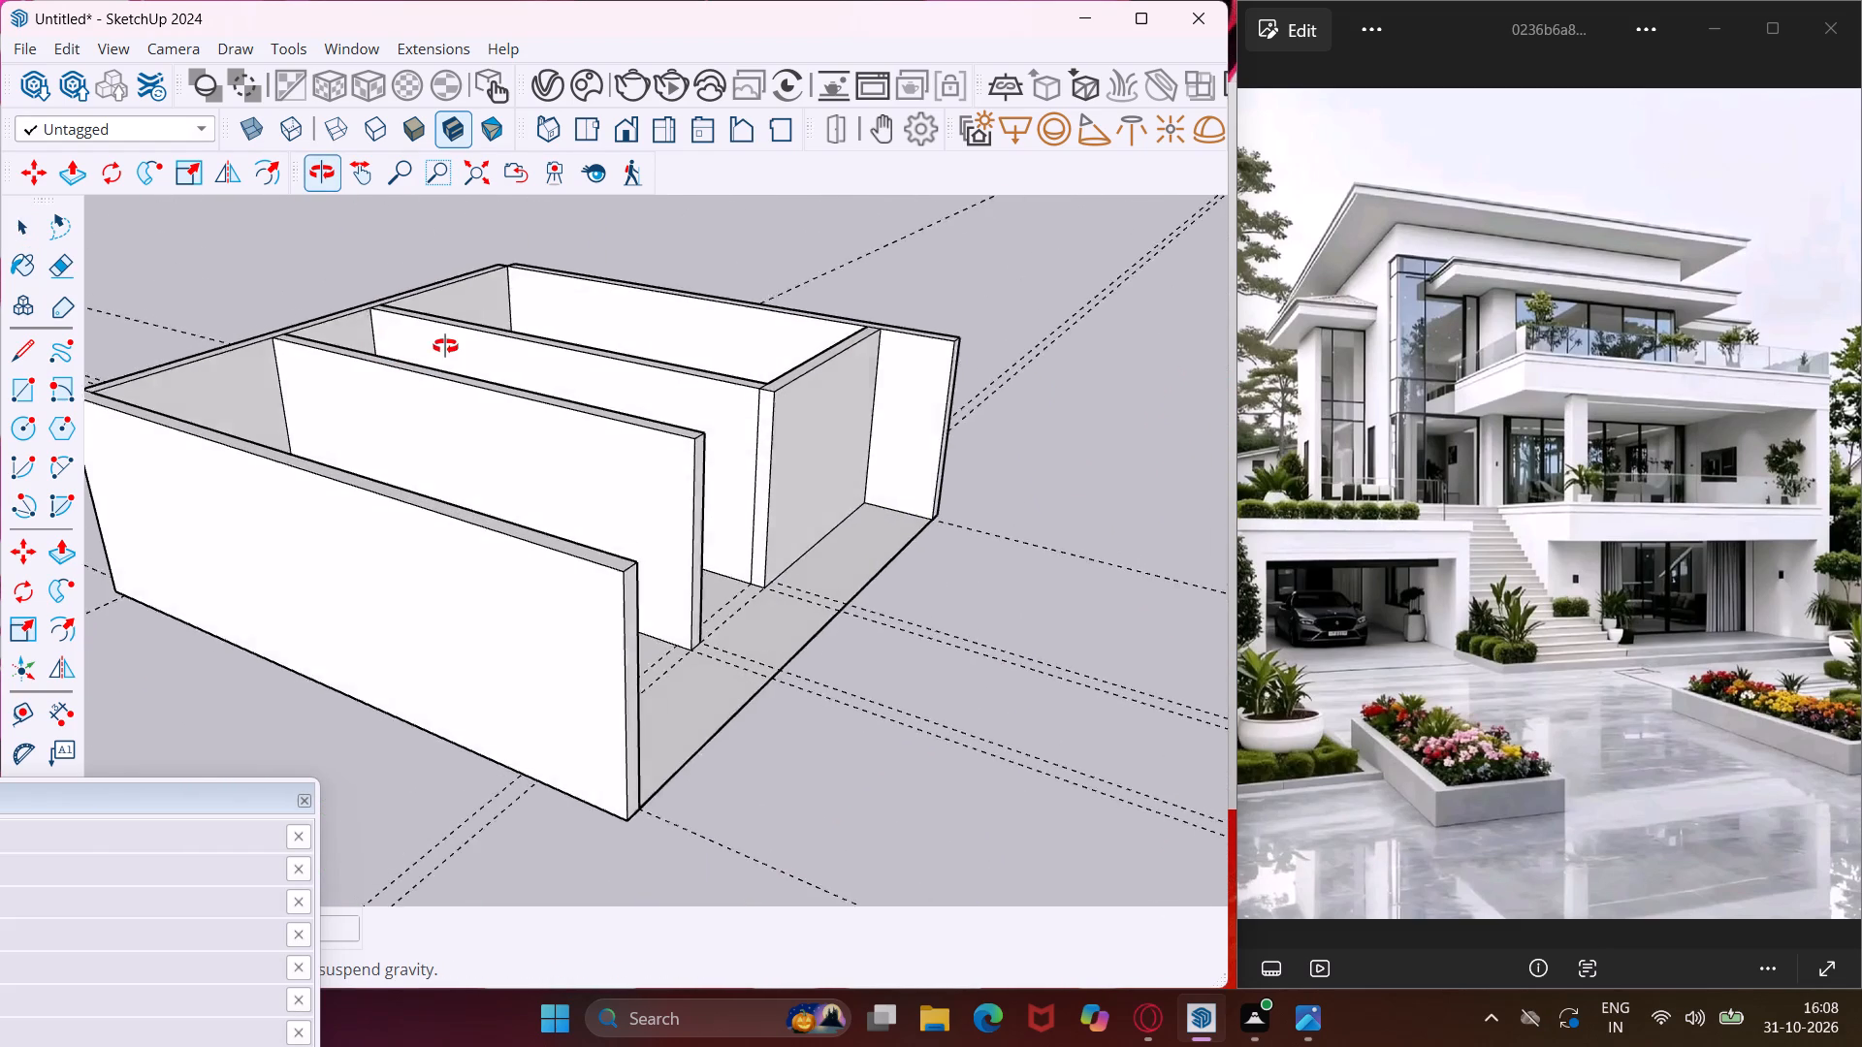
middle_drag(445, 346, 729, 514)
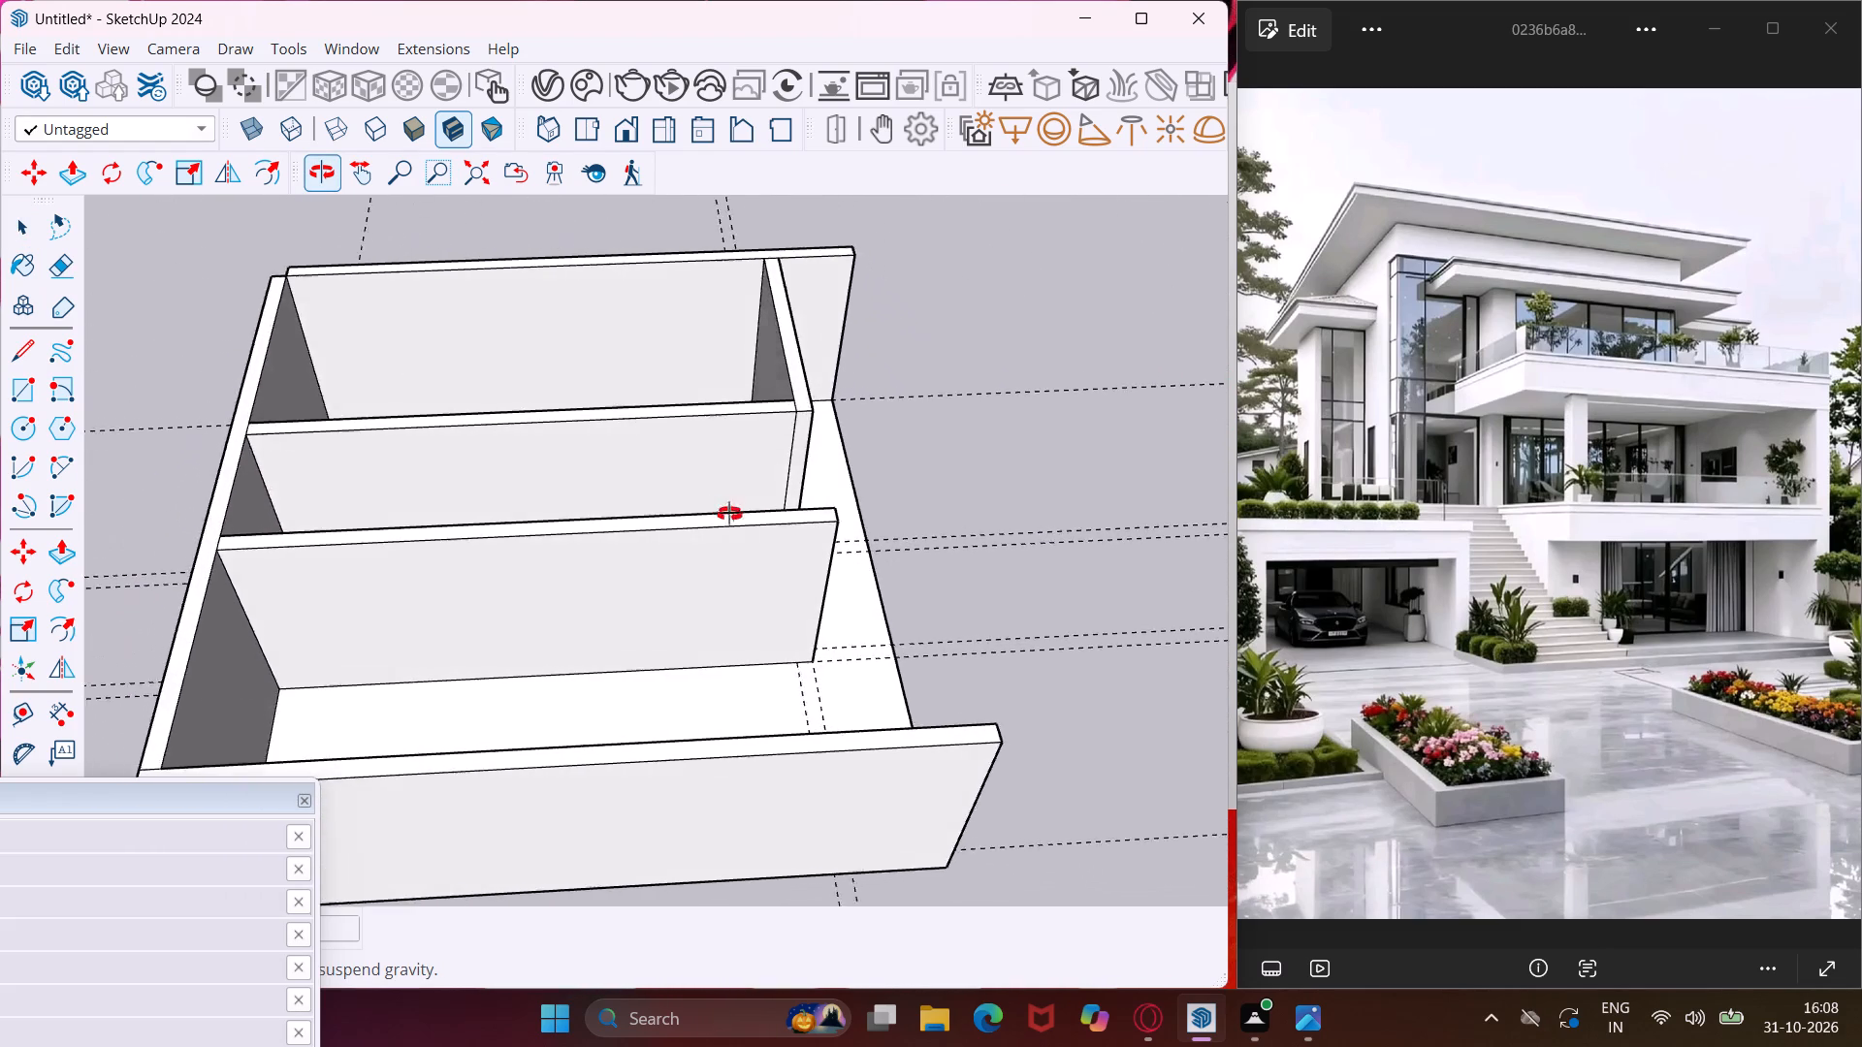
middle_drag(729, 514, 1389, 350)
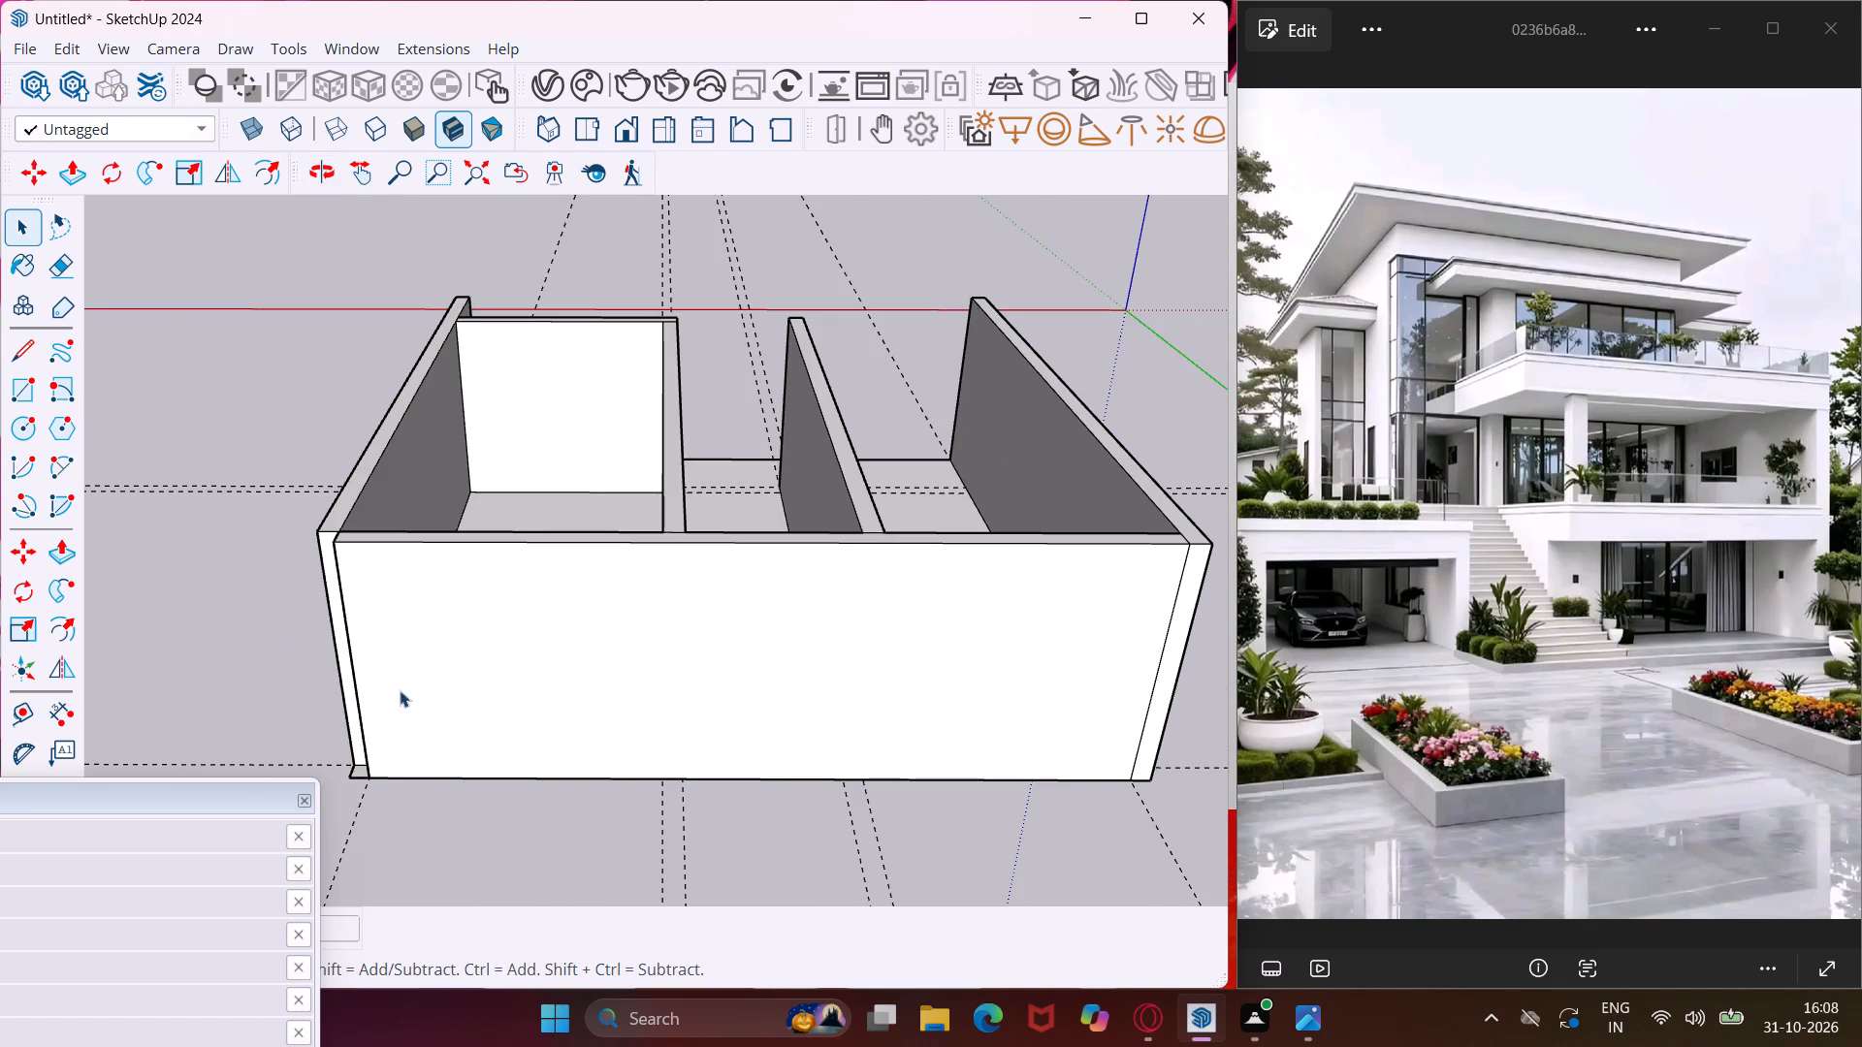
scroll(355, 770, up, 8)
click(356, 776)
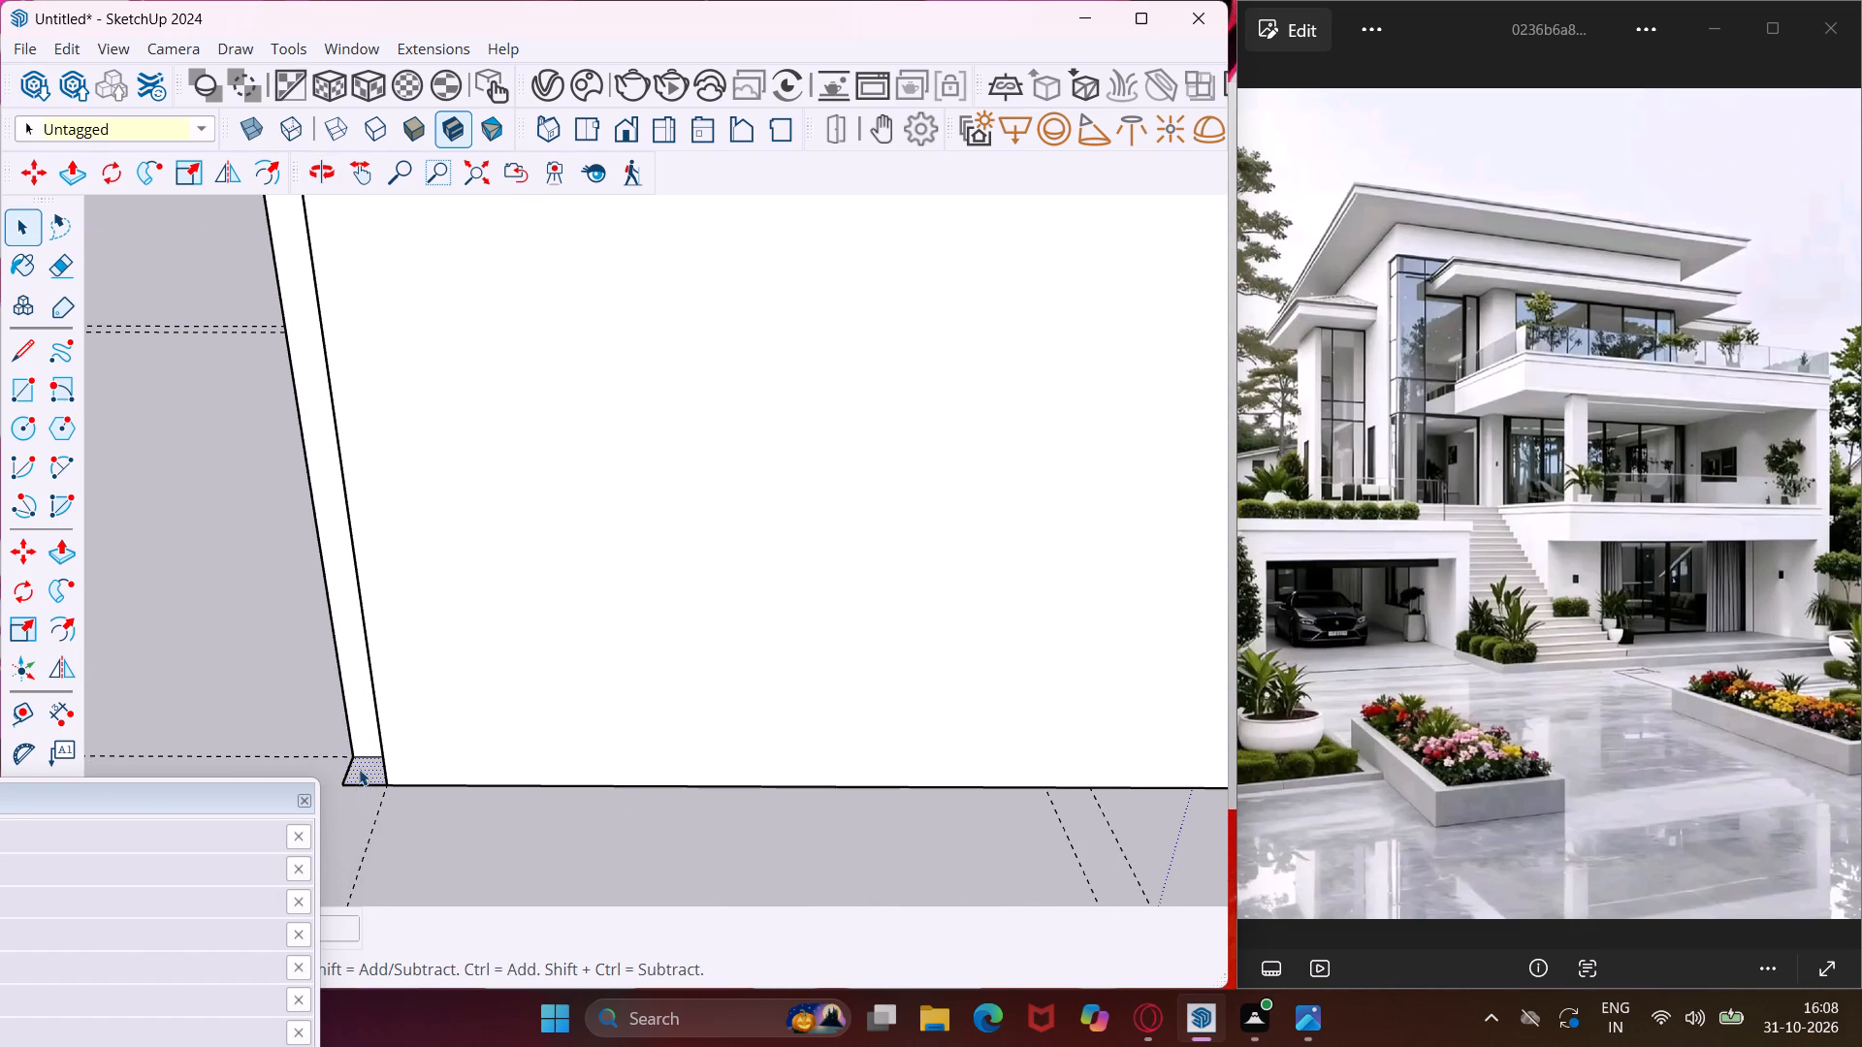
click(359, 696)
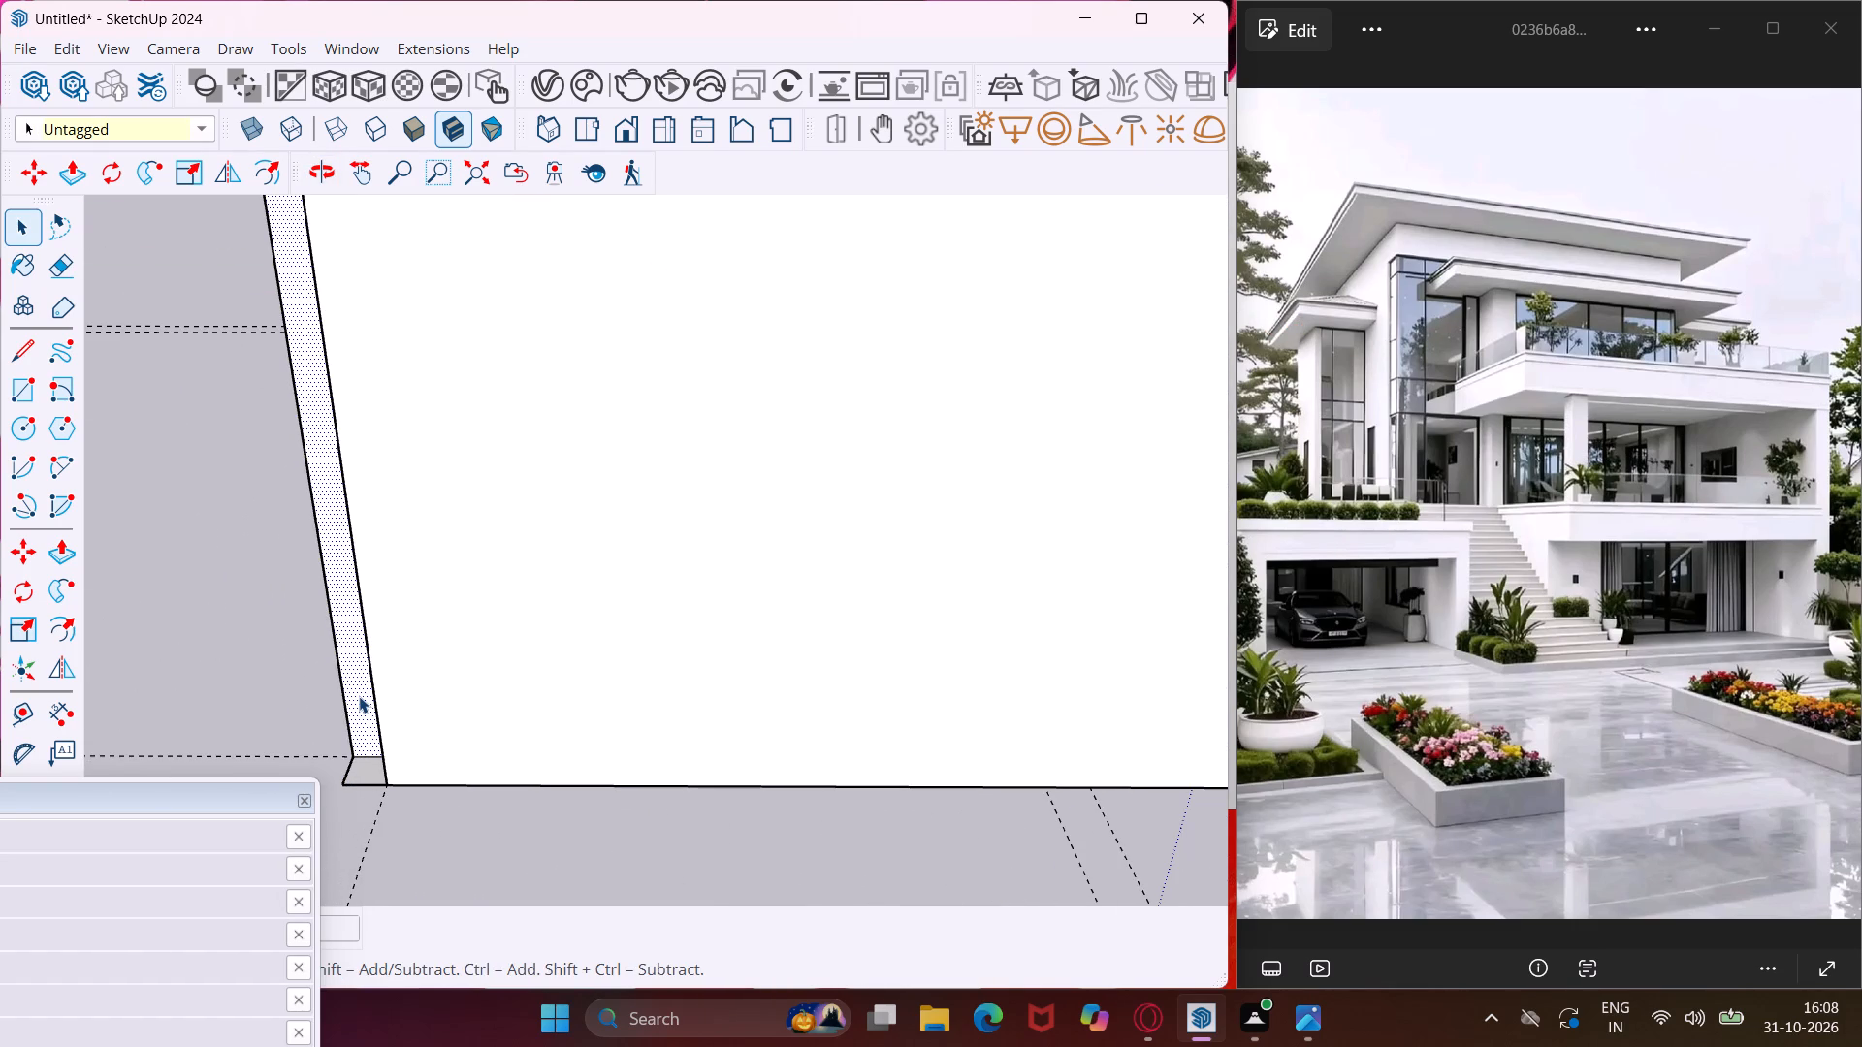
key(p)
click(359, 696)
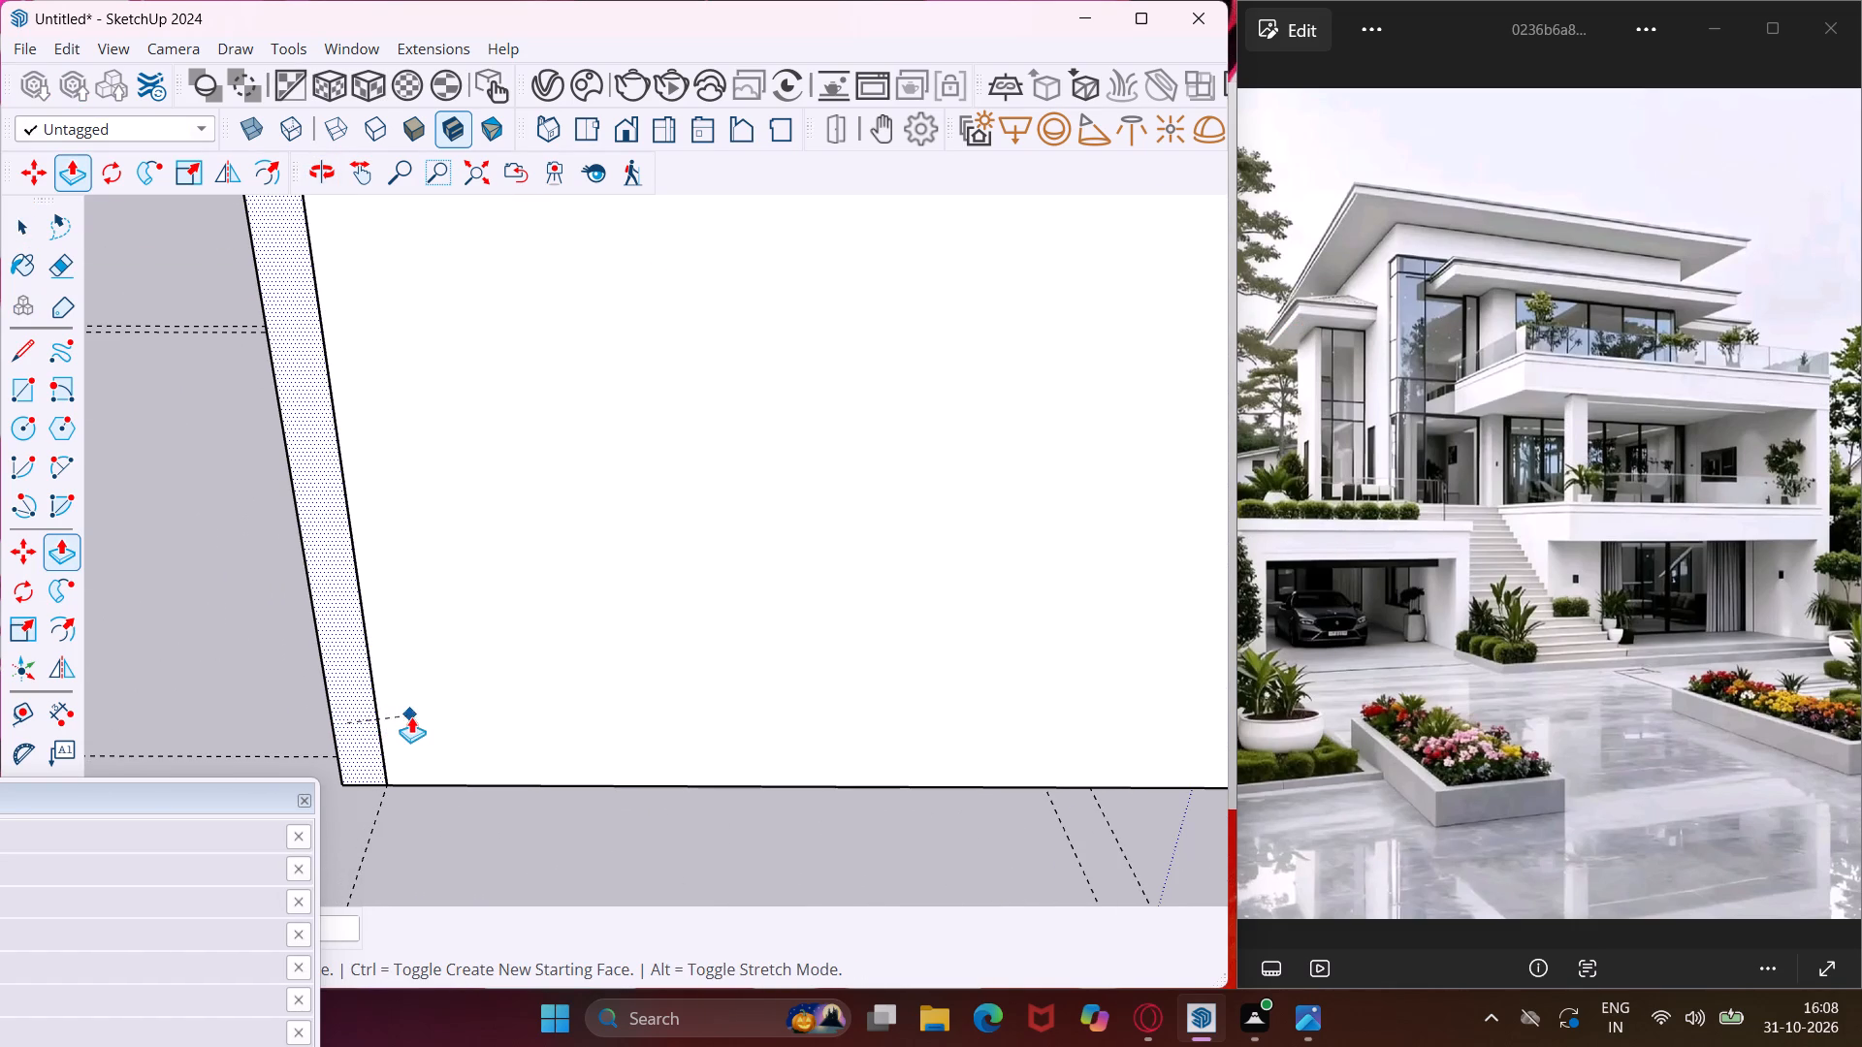
click(411, 716)
key(Escape)
key(space)
scroll(399, 712, down, 1)
middle_drag(432, 702, 538, 692)
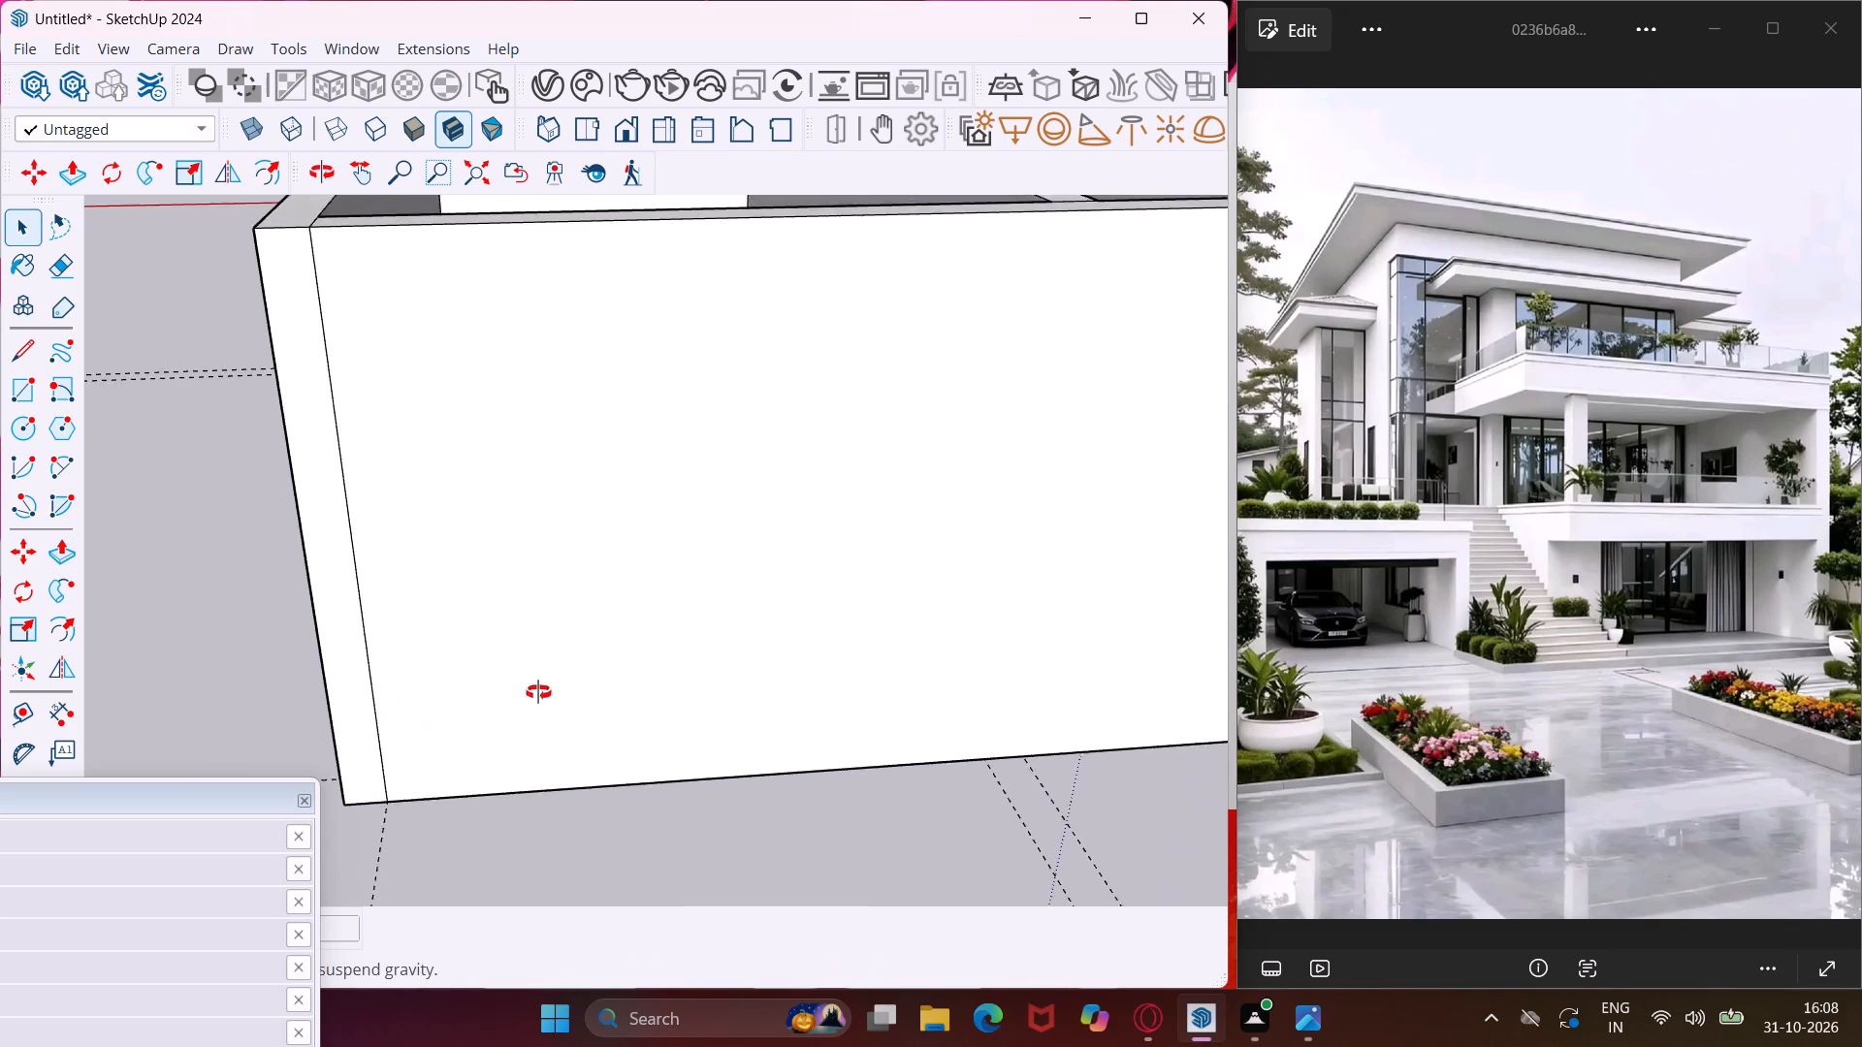
middle_drag(538, 692, 855, 829)
scroll(777, 768, down, 6)
scroll(692, 733, down, 6)
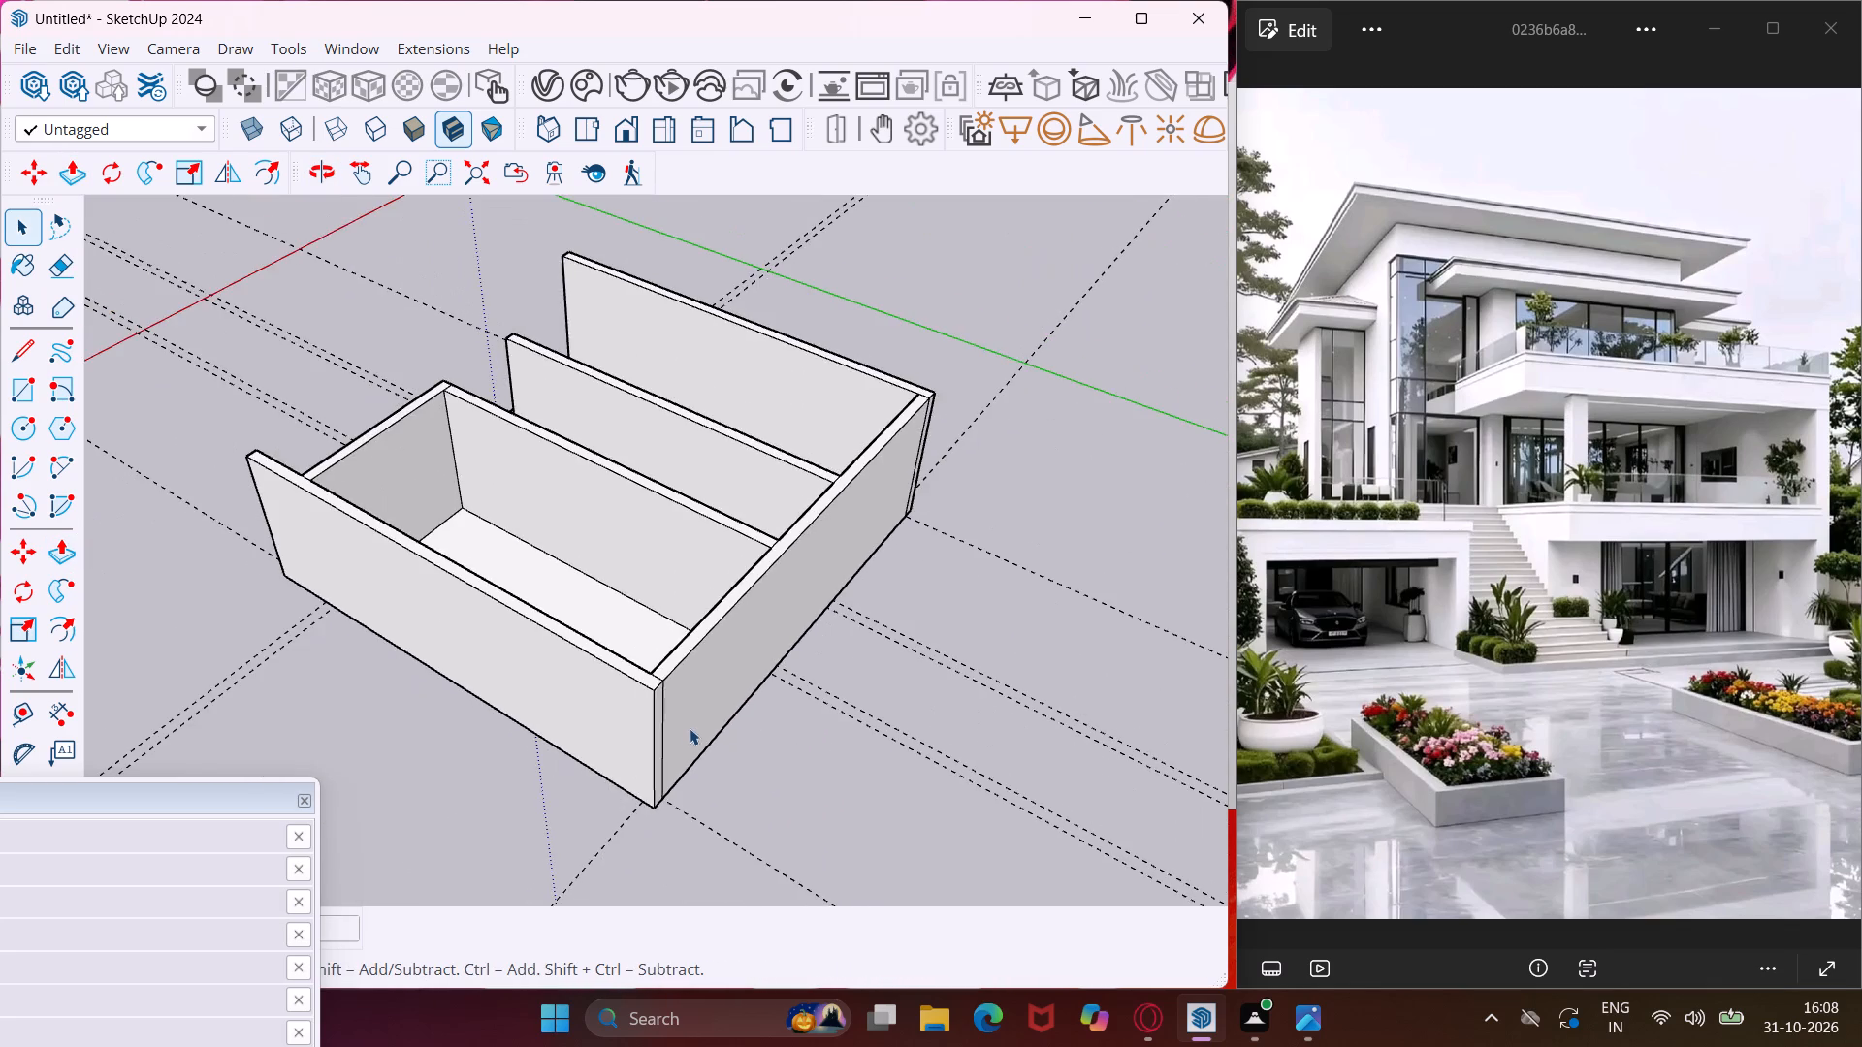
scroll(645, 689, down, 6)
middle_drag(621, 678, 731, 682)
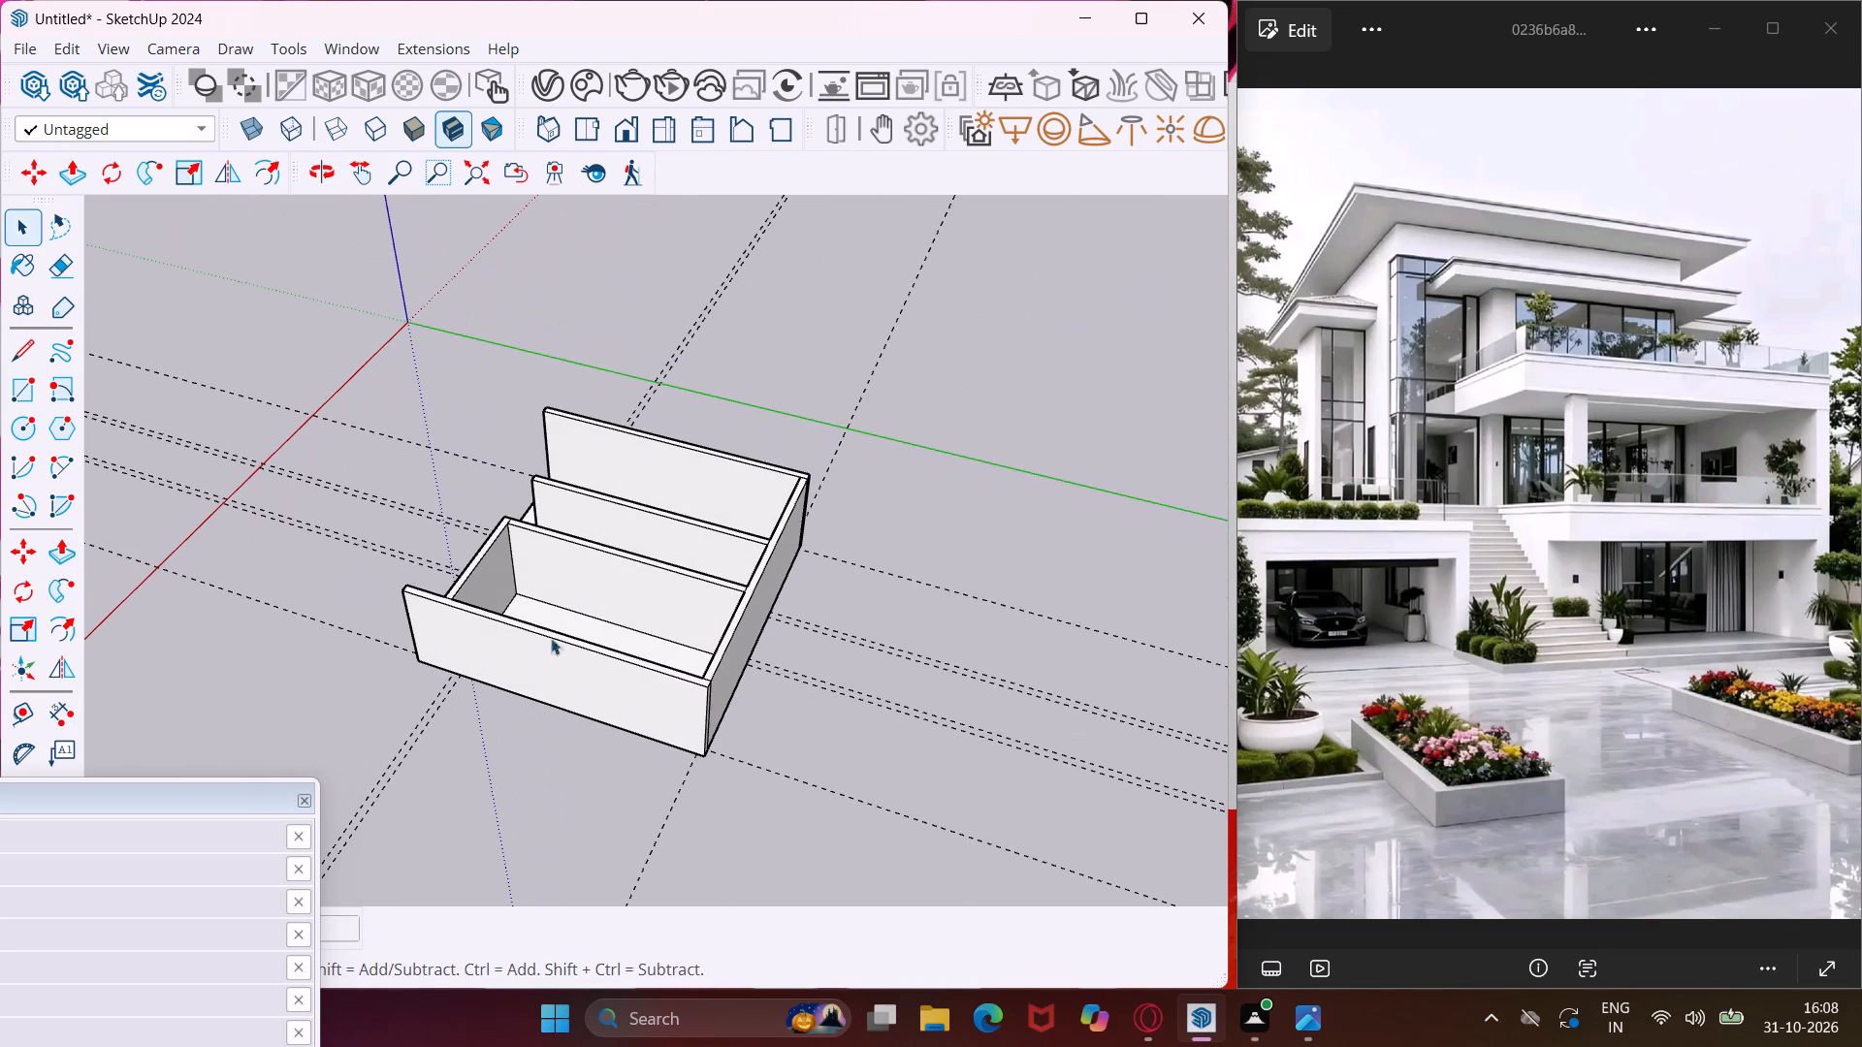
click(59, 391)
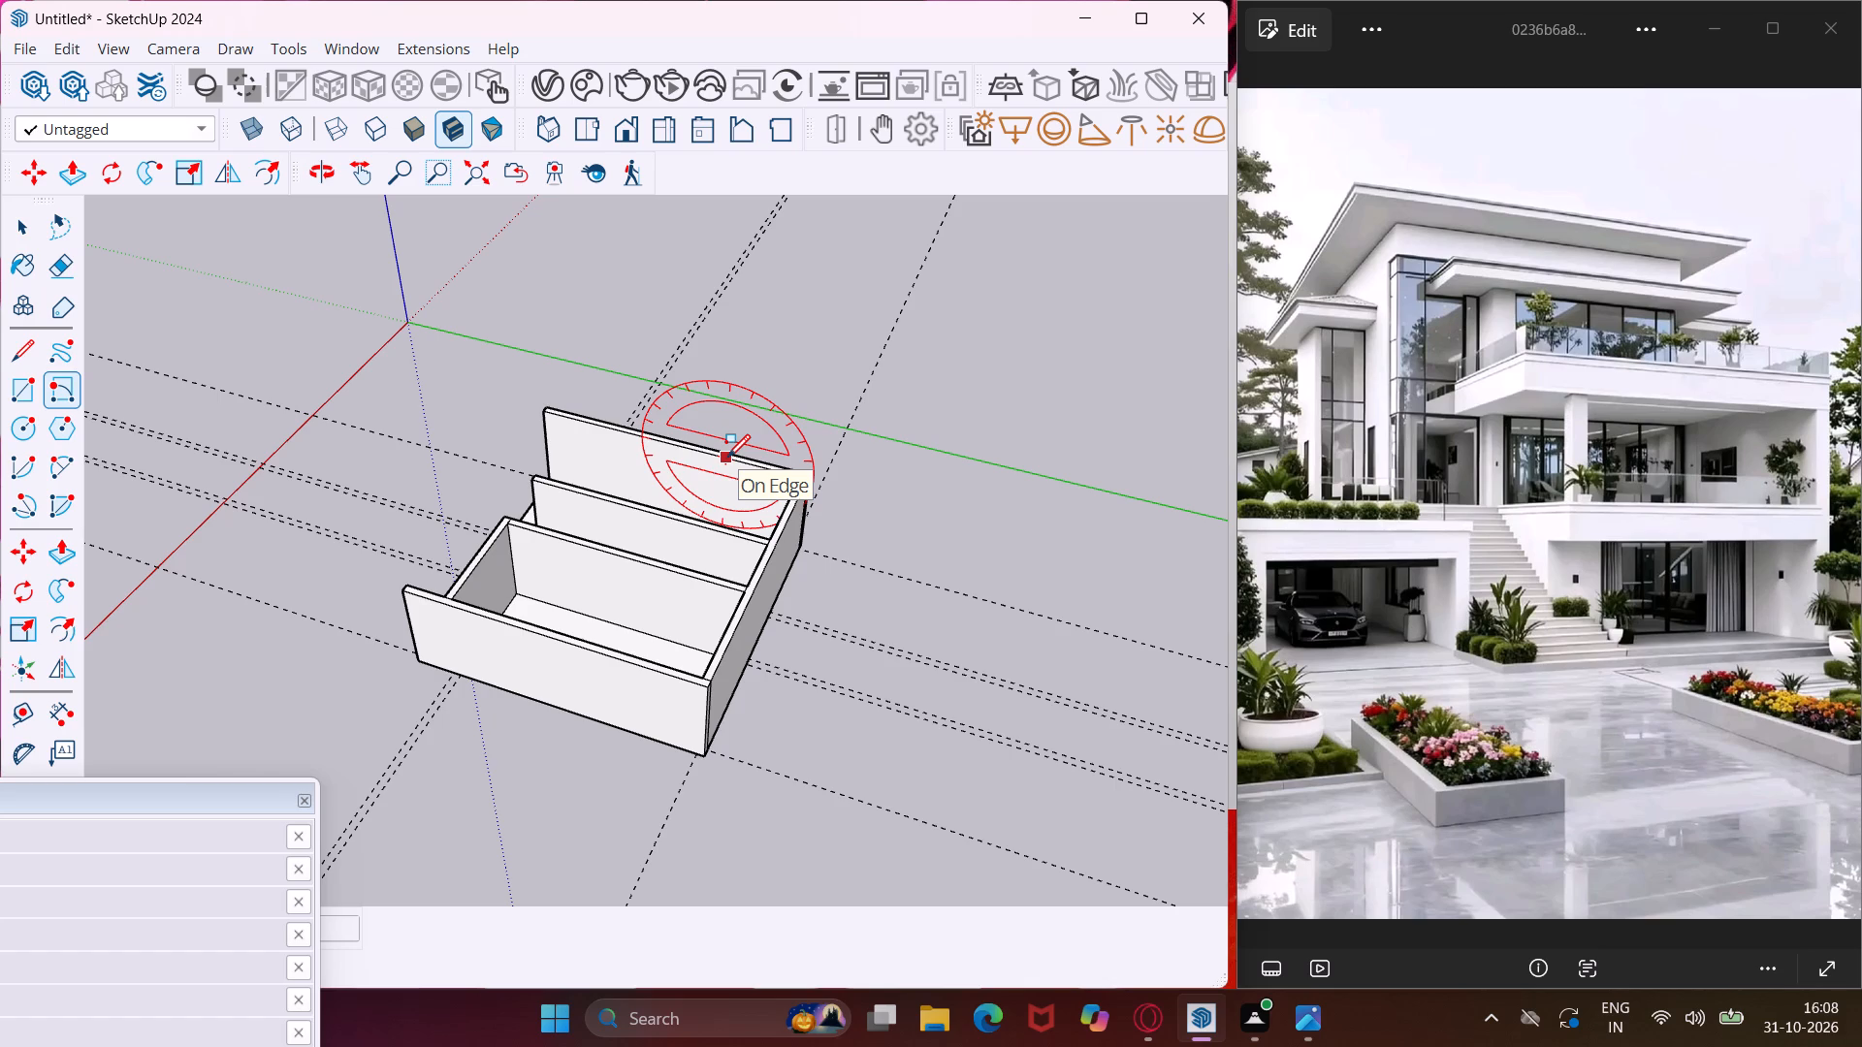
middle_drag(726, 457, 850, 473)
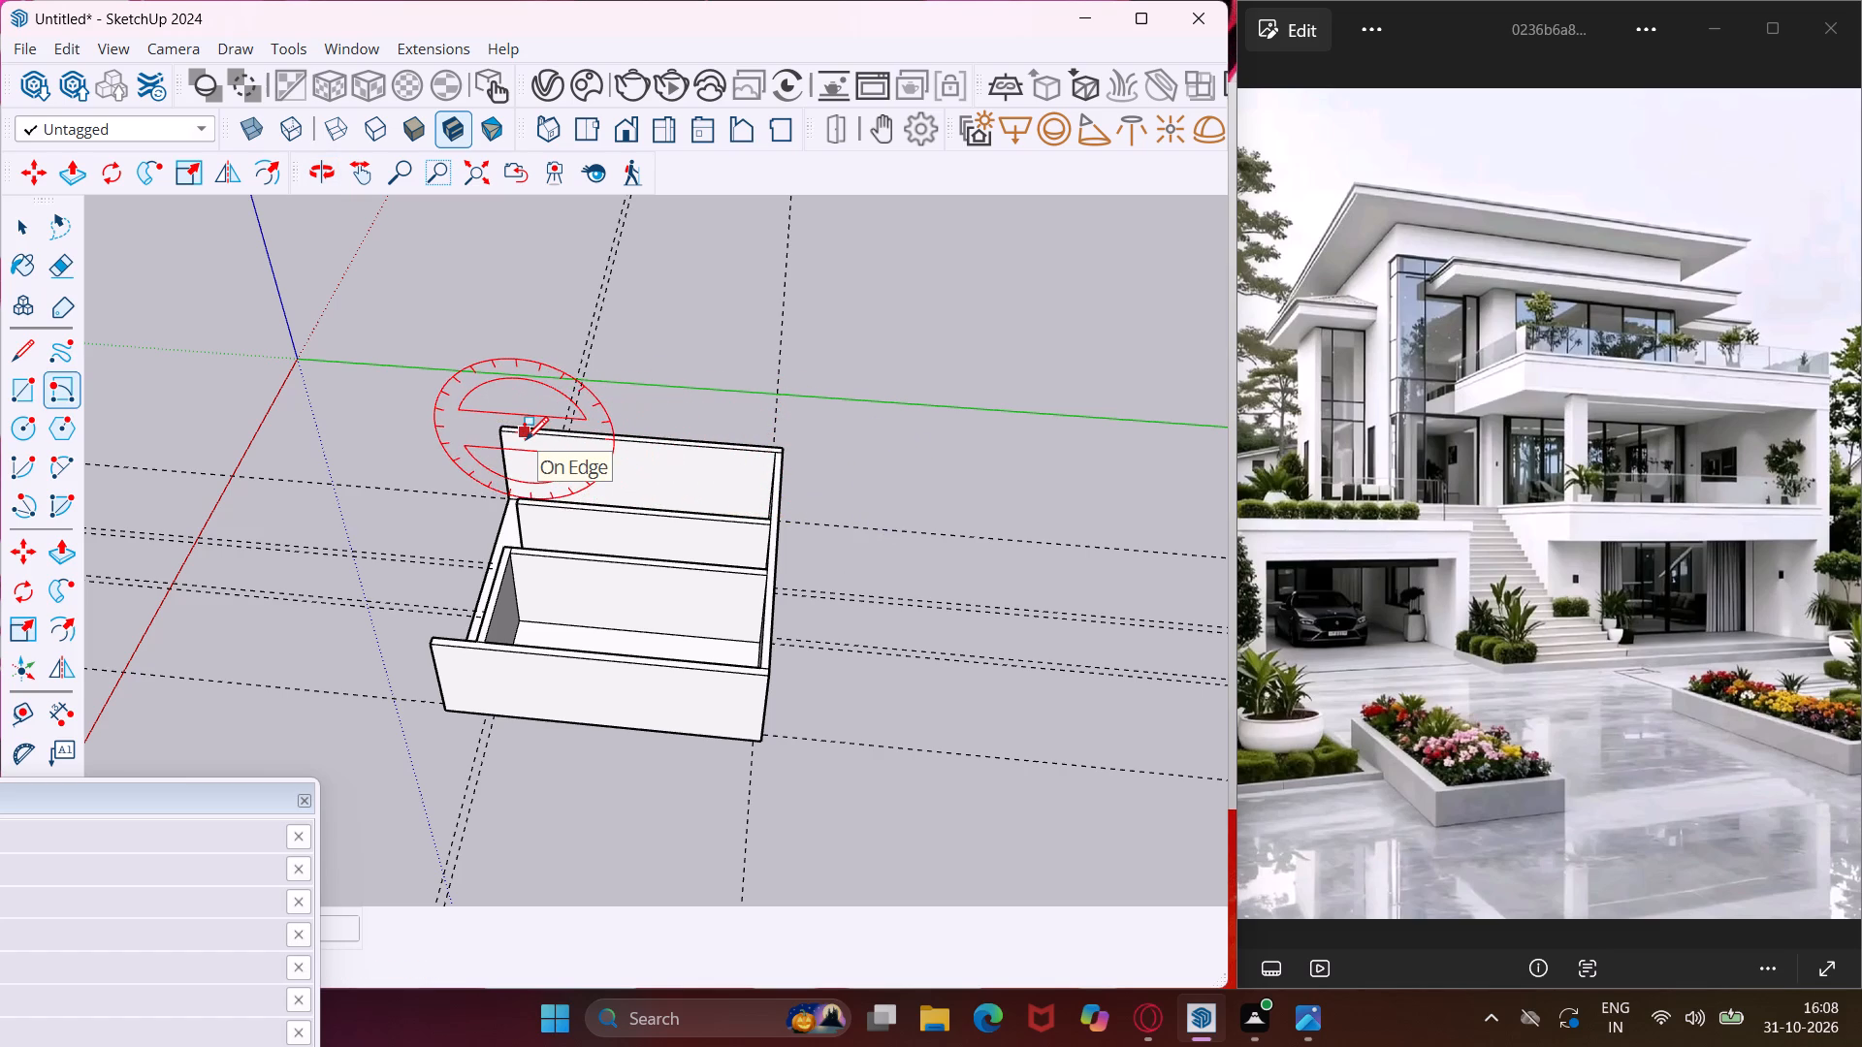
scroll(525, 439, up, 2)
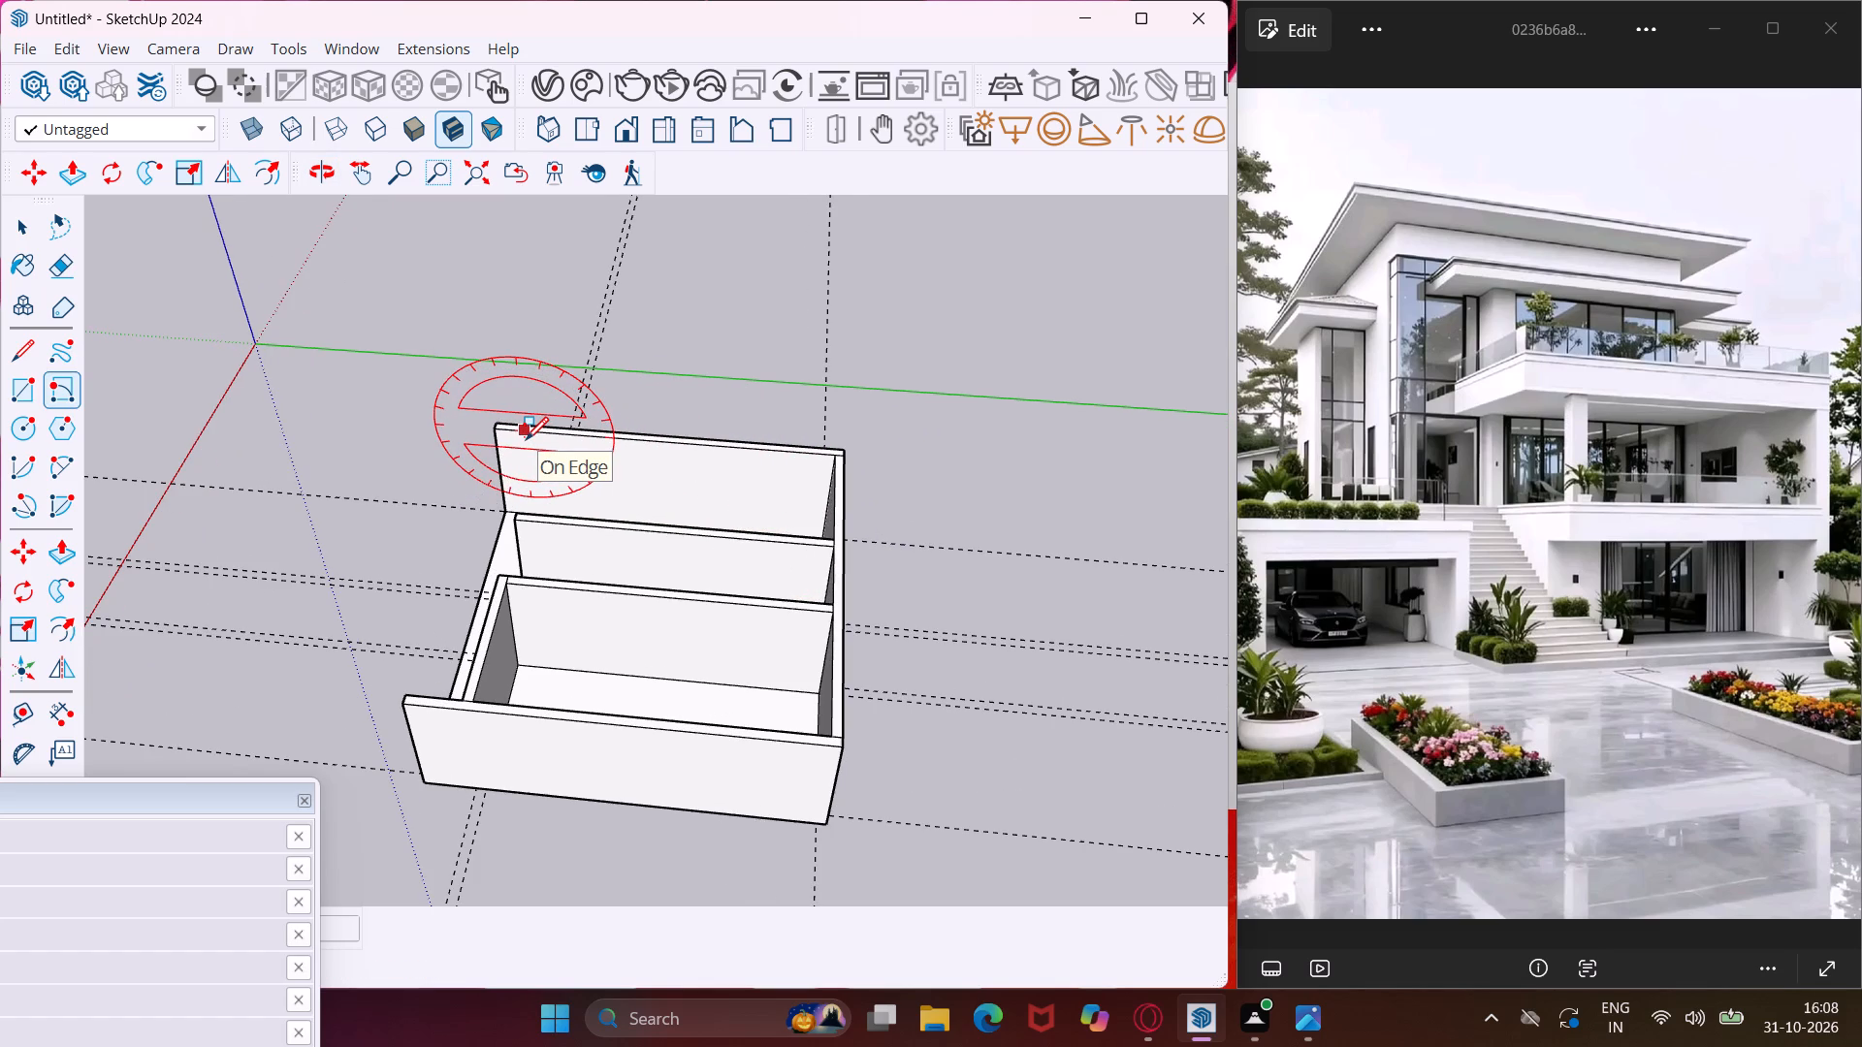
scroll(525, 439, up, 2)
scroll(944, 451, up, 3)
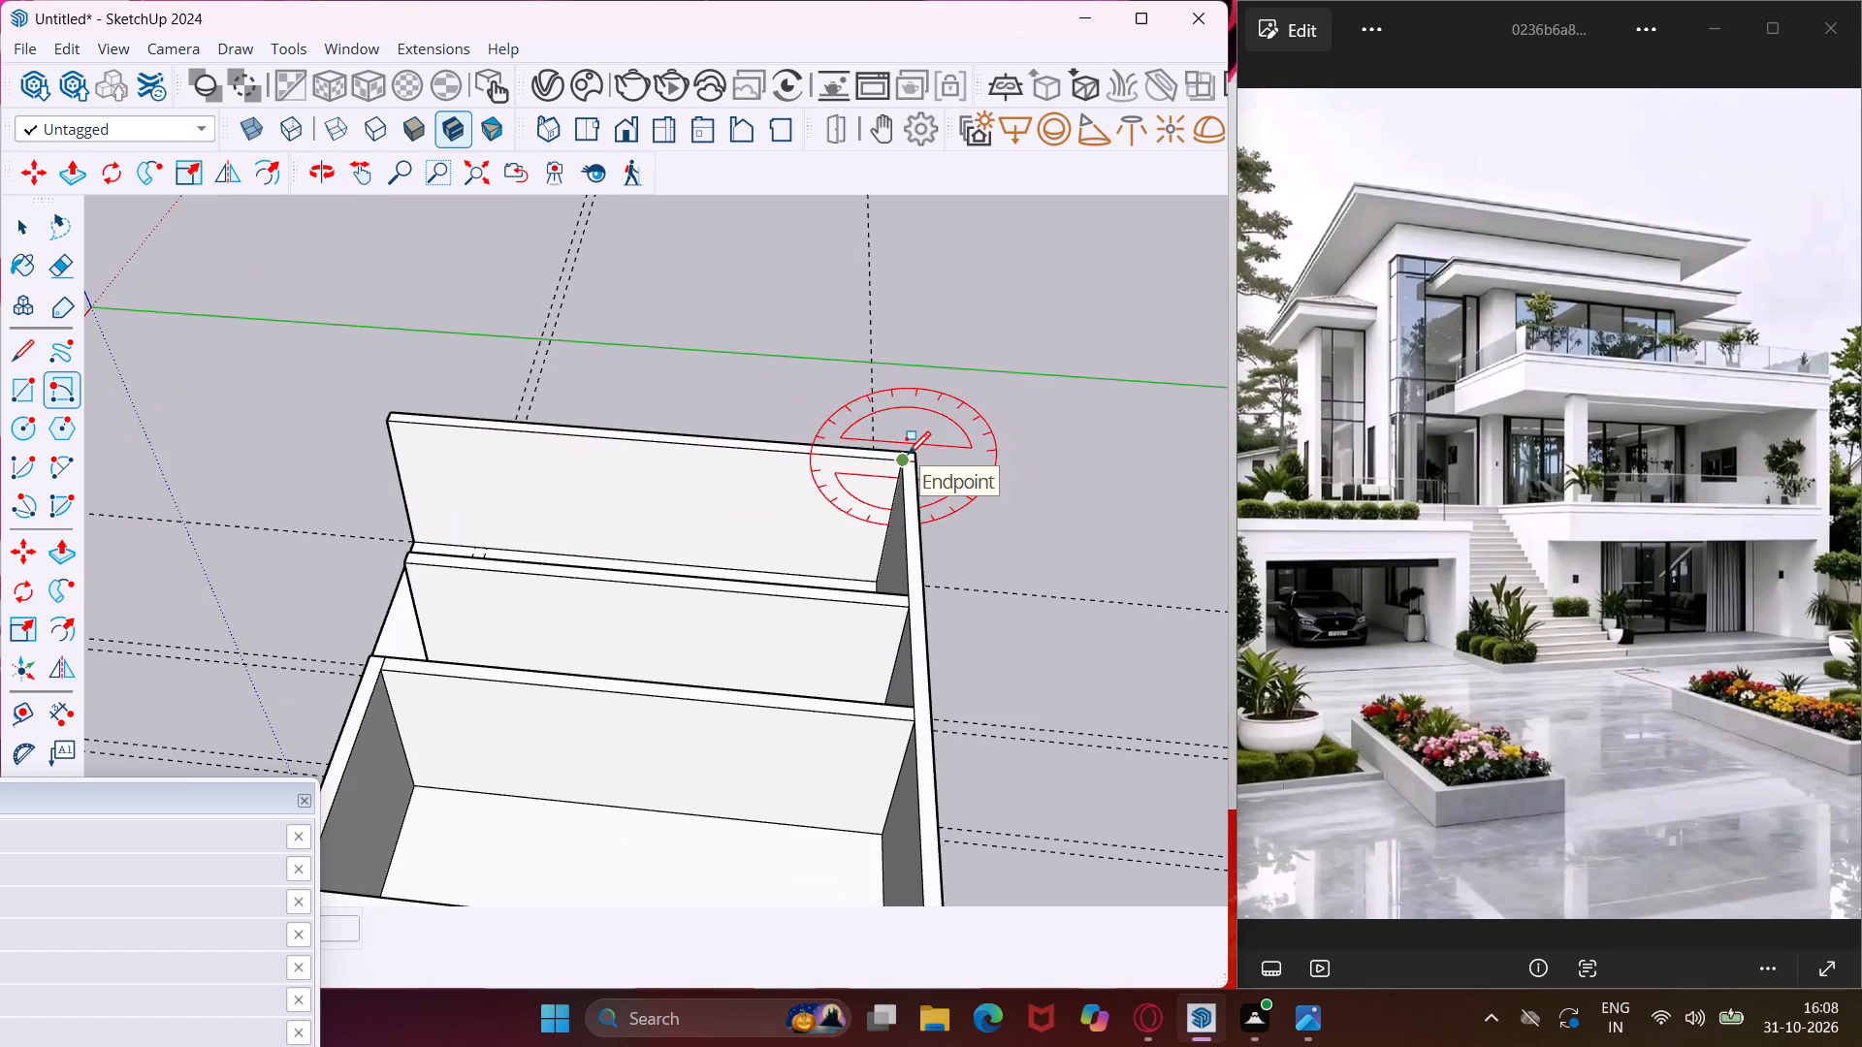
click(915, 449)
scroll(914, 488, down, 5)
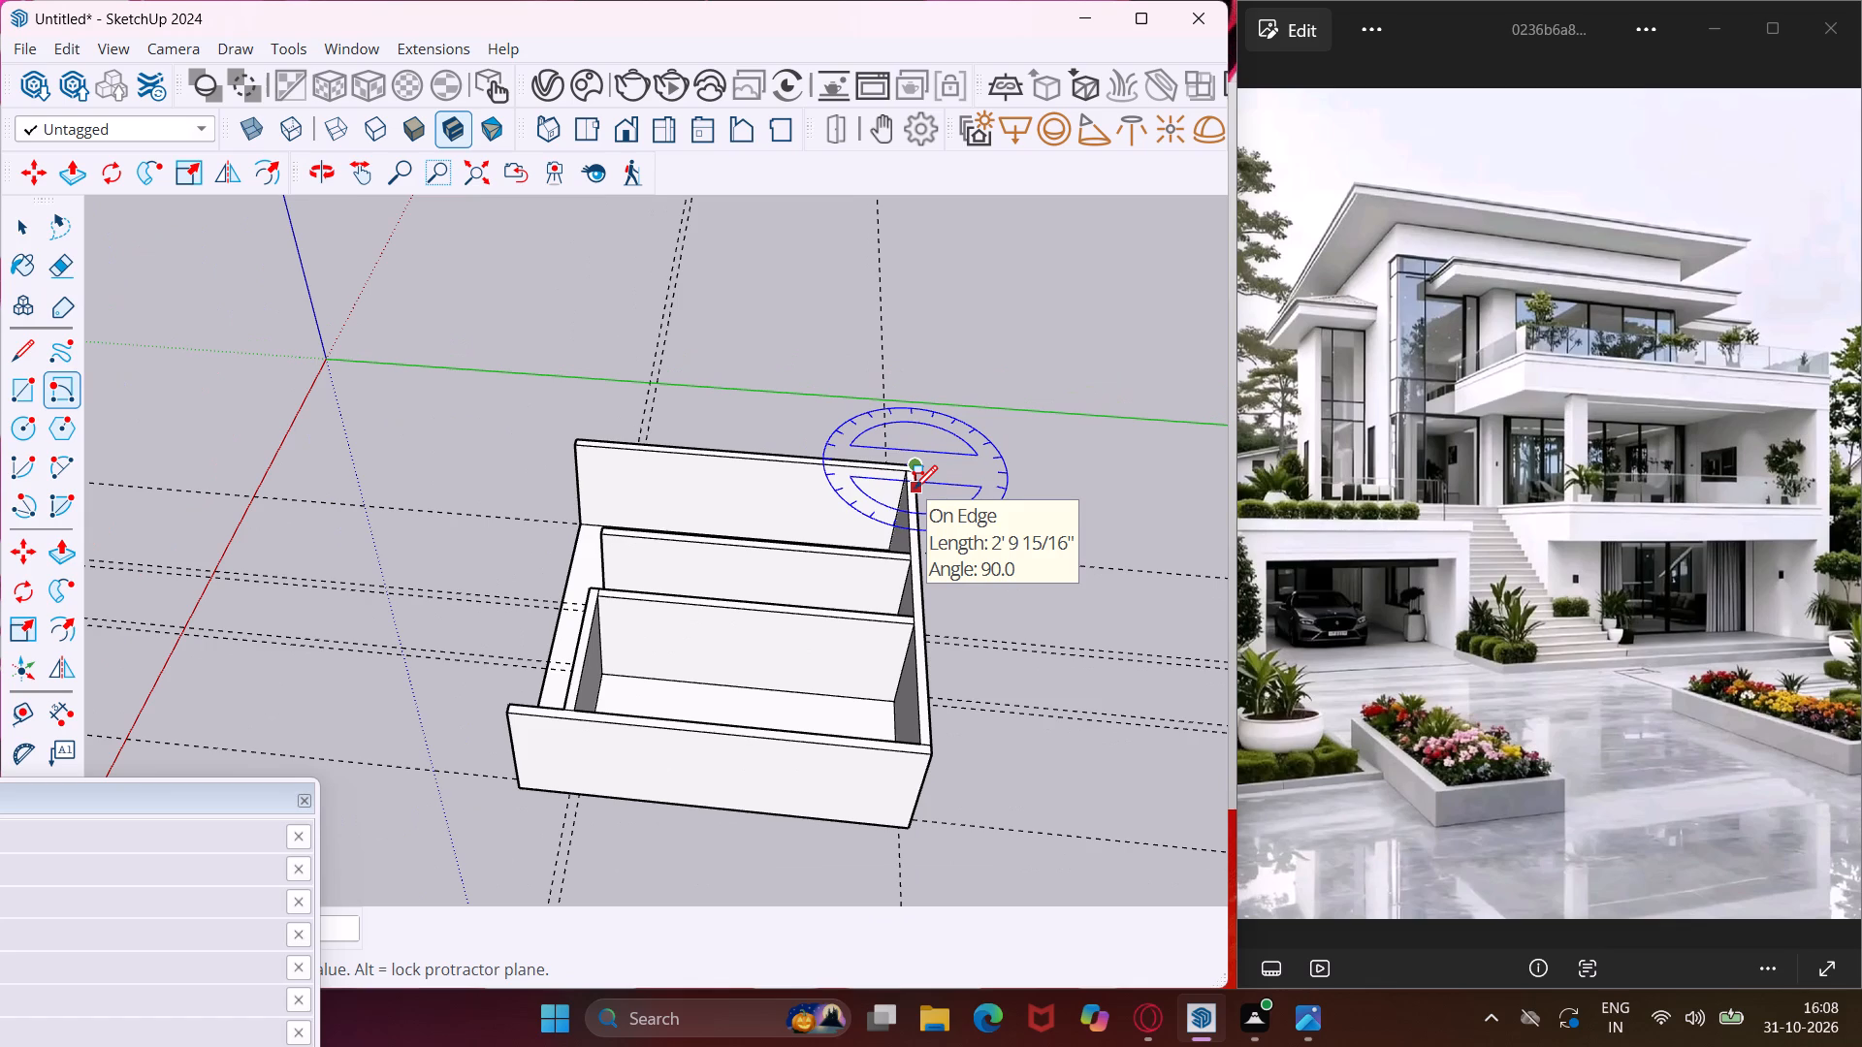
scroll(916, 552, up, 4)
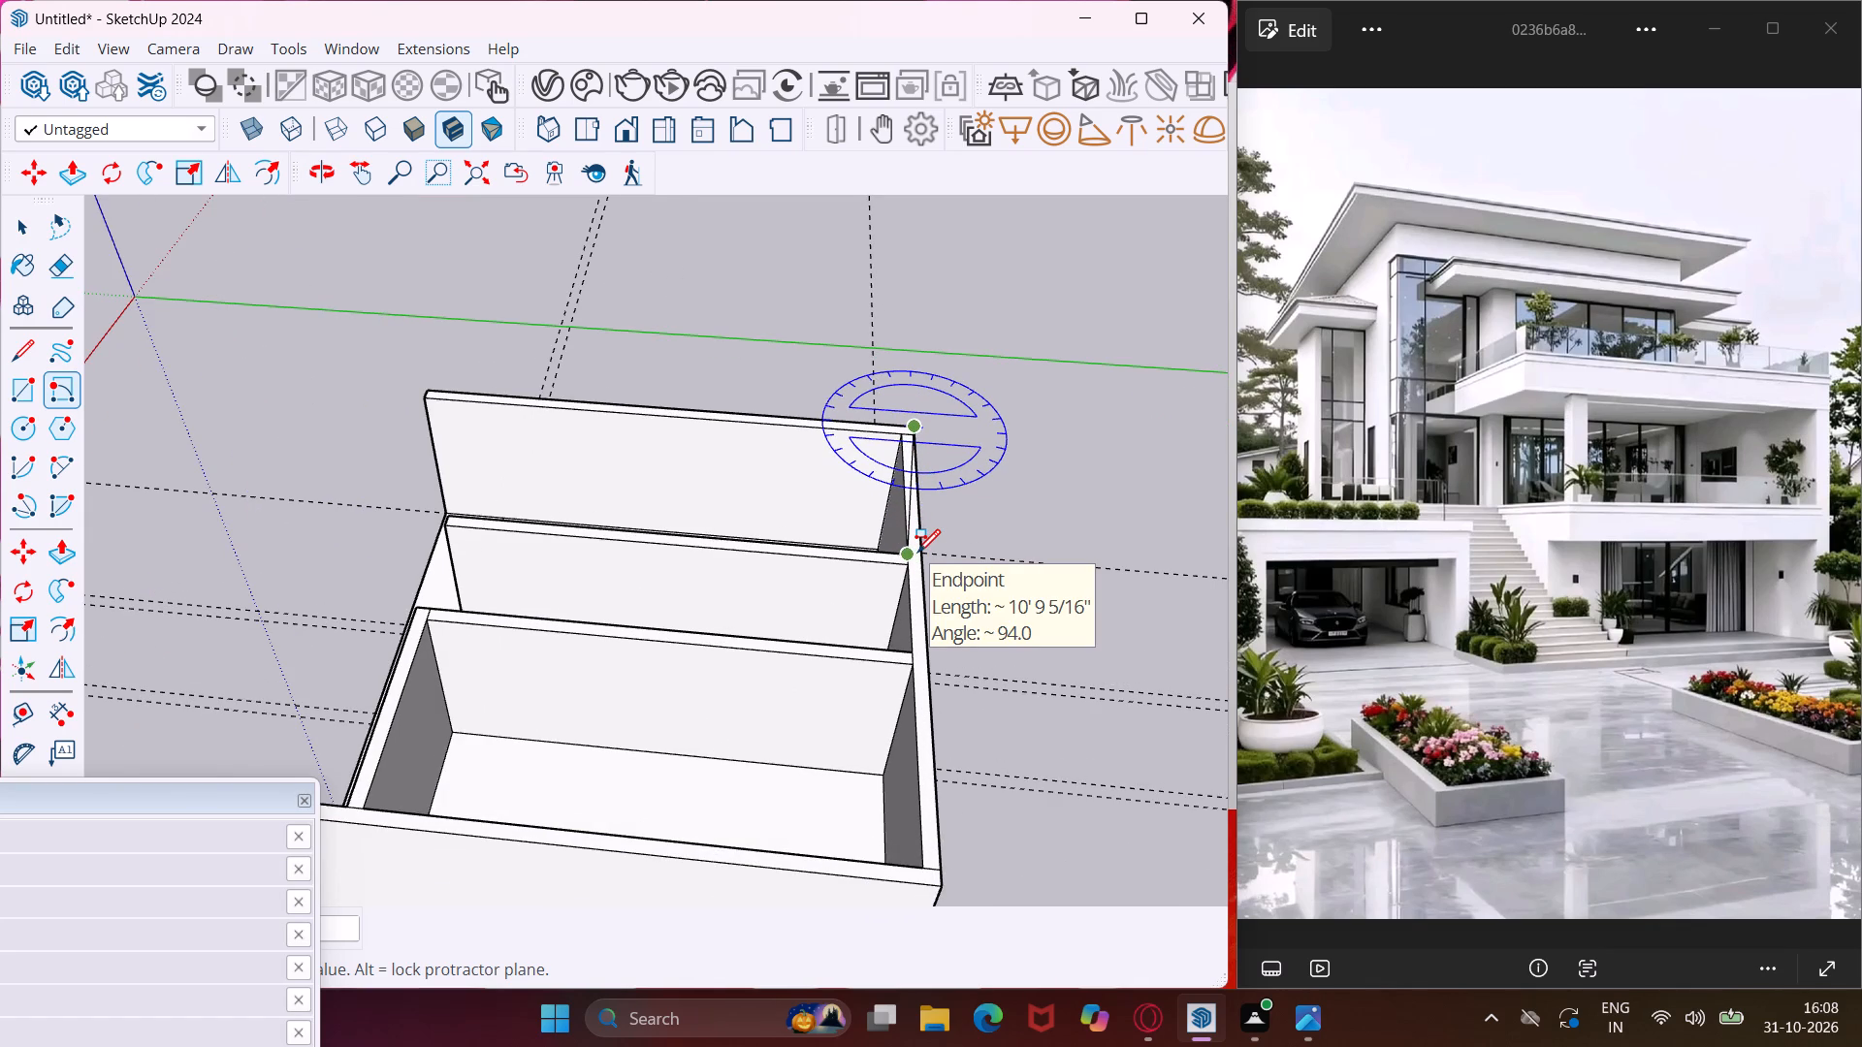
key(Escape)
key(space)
Draw a rectangle across the wall tops over the left bay, from the outer back-left corner to the adjacent interior wall's front end.
middle_drag(916, 552, 1049, 560)
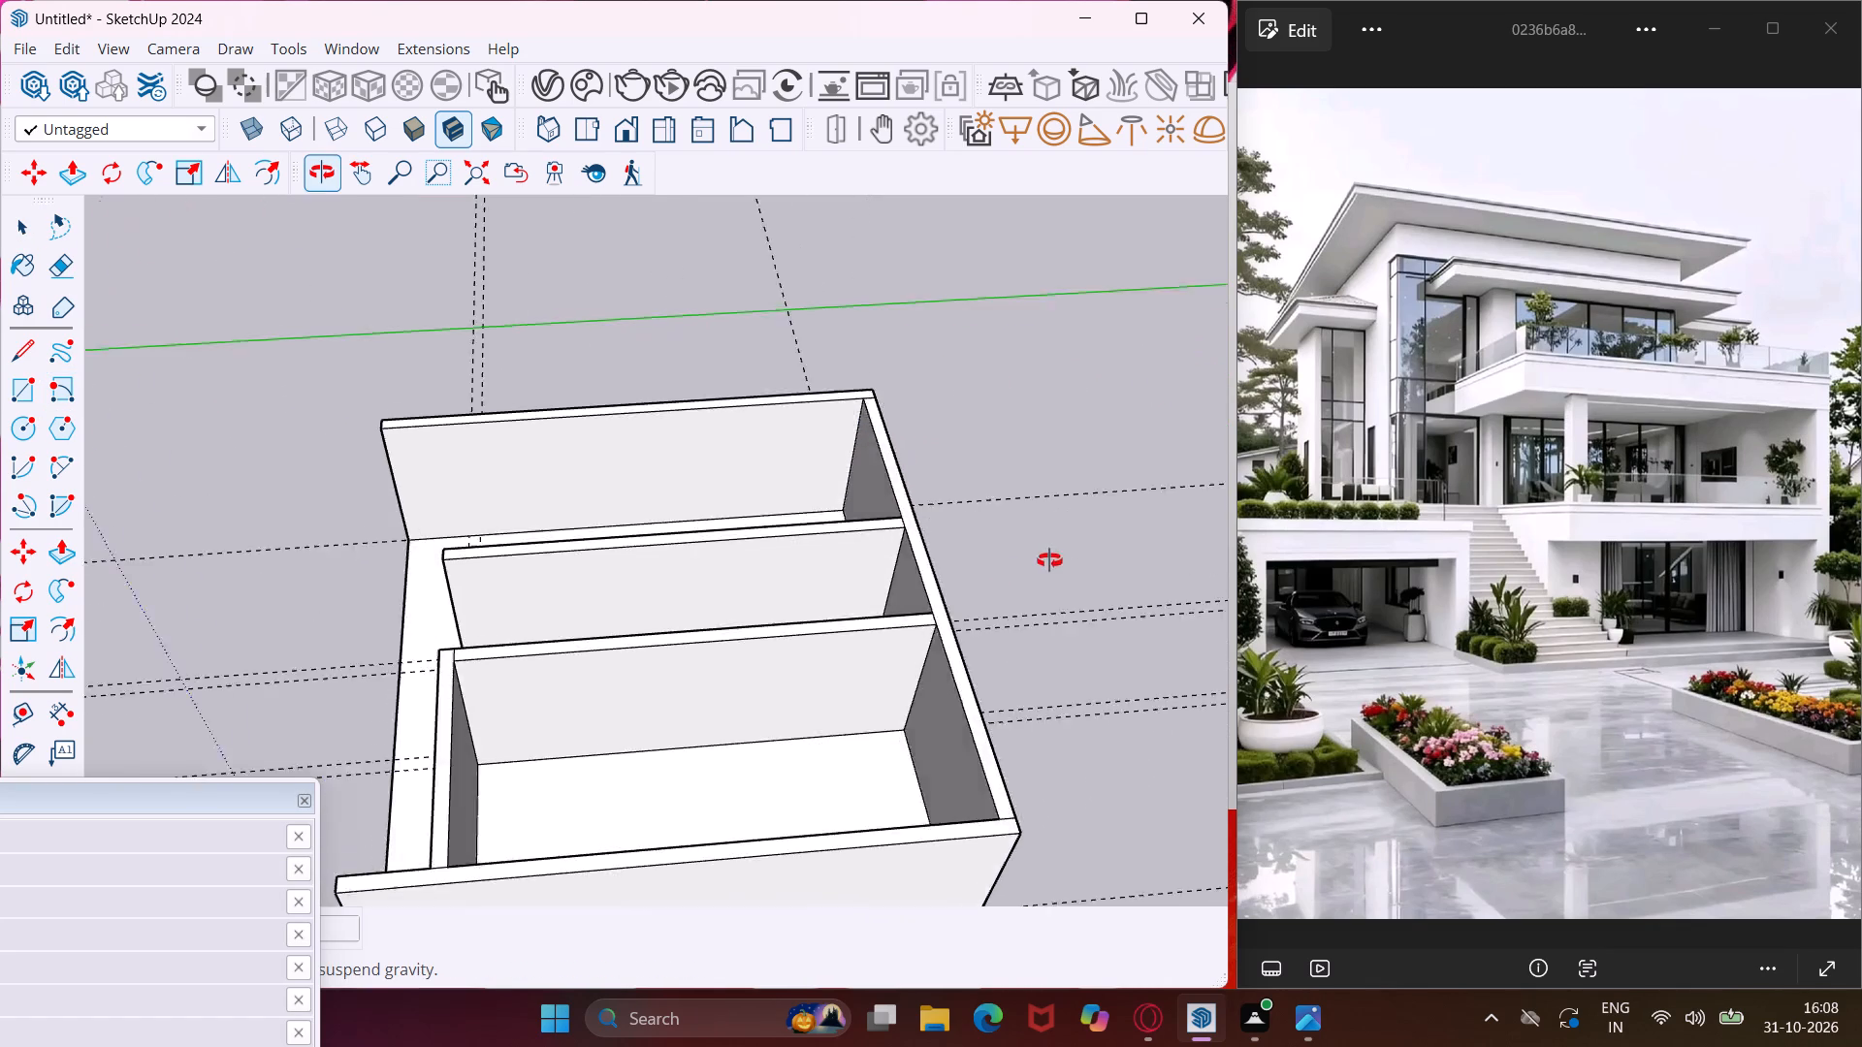
middle_drag(1049, 560, 1391, 494)
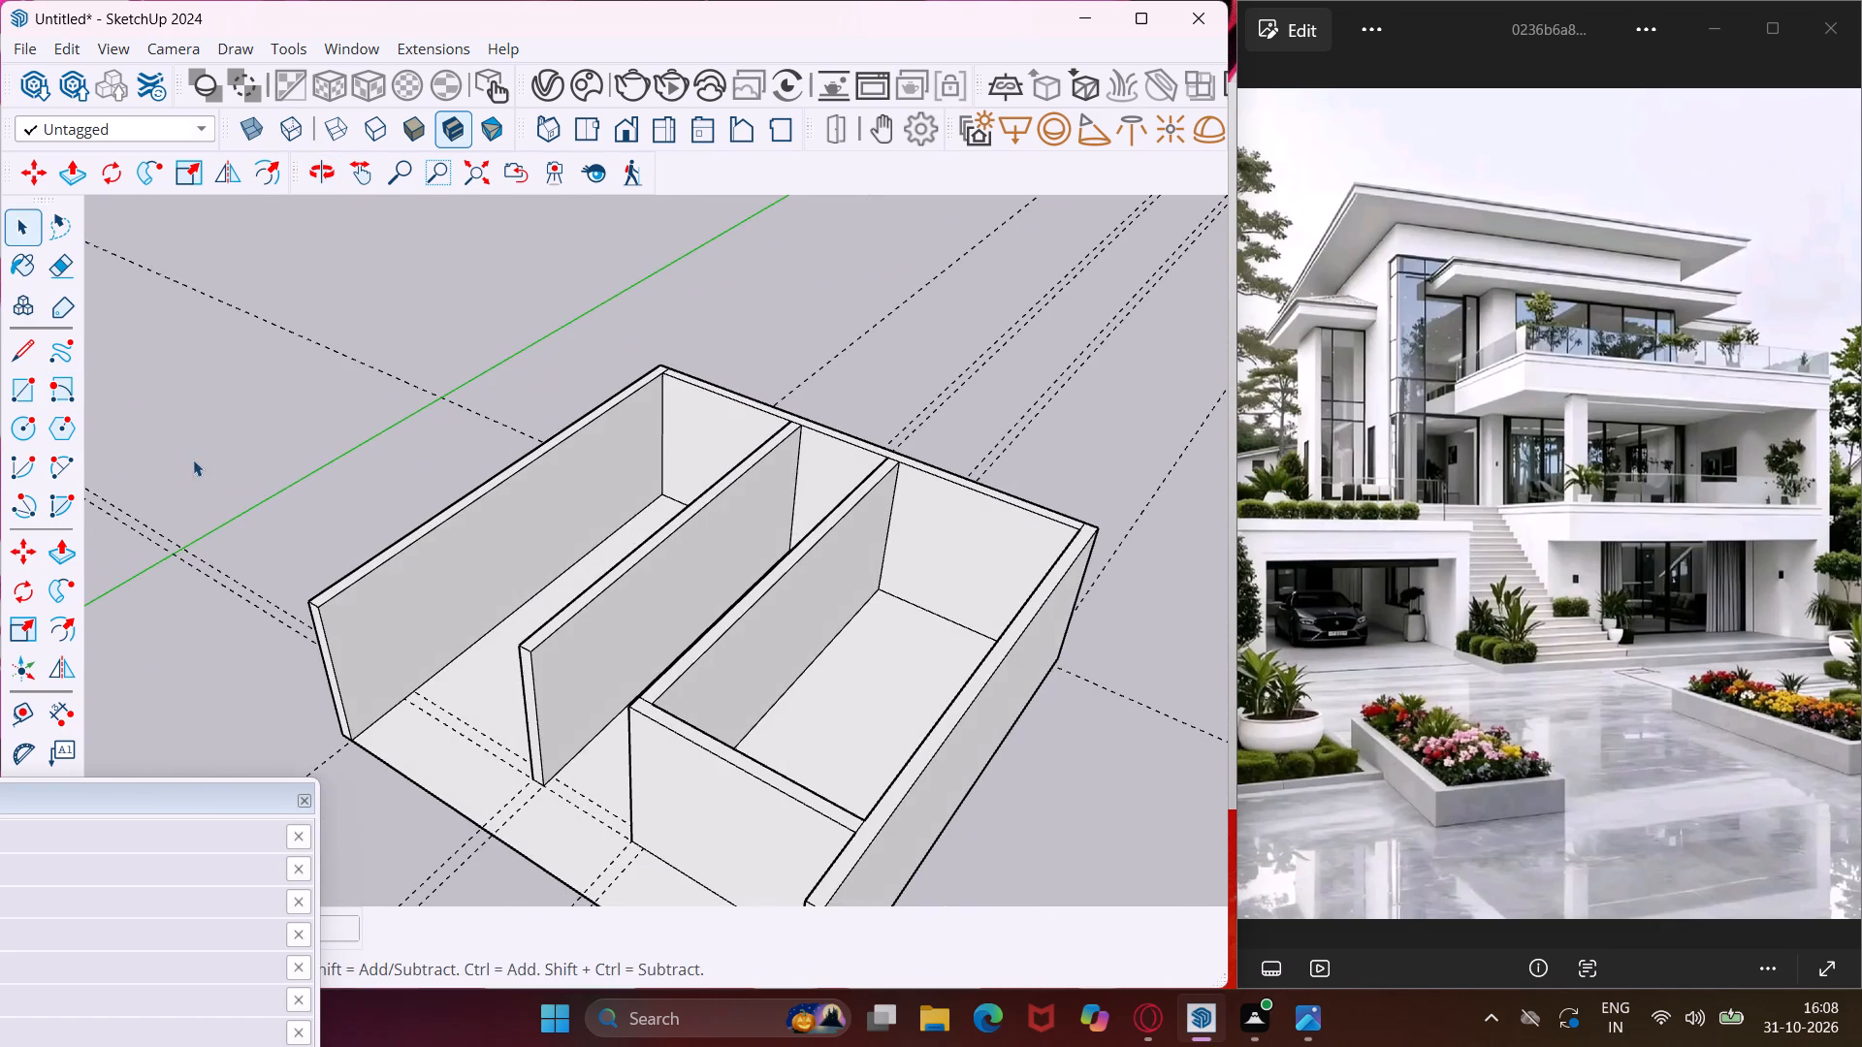
click(17, 394)
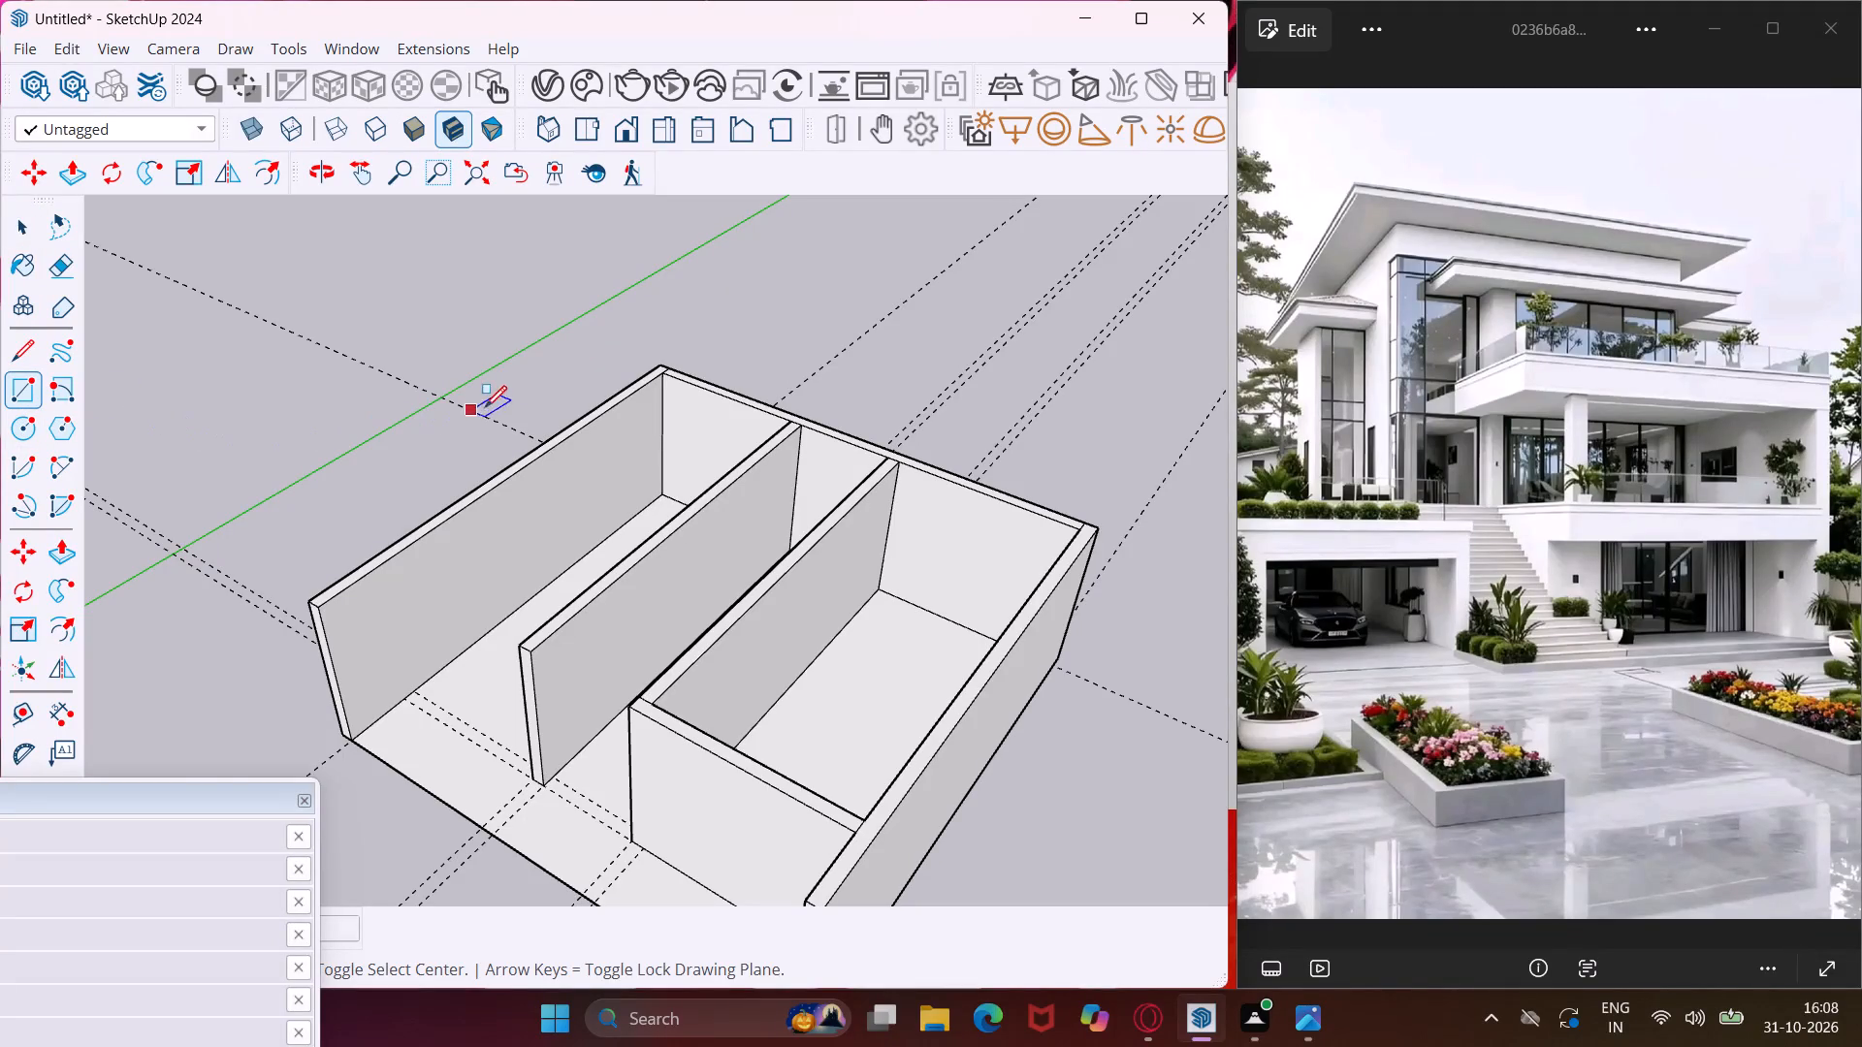
click(658, 364)
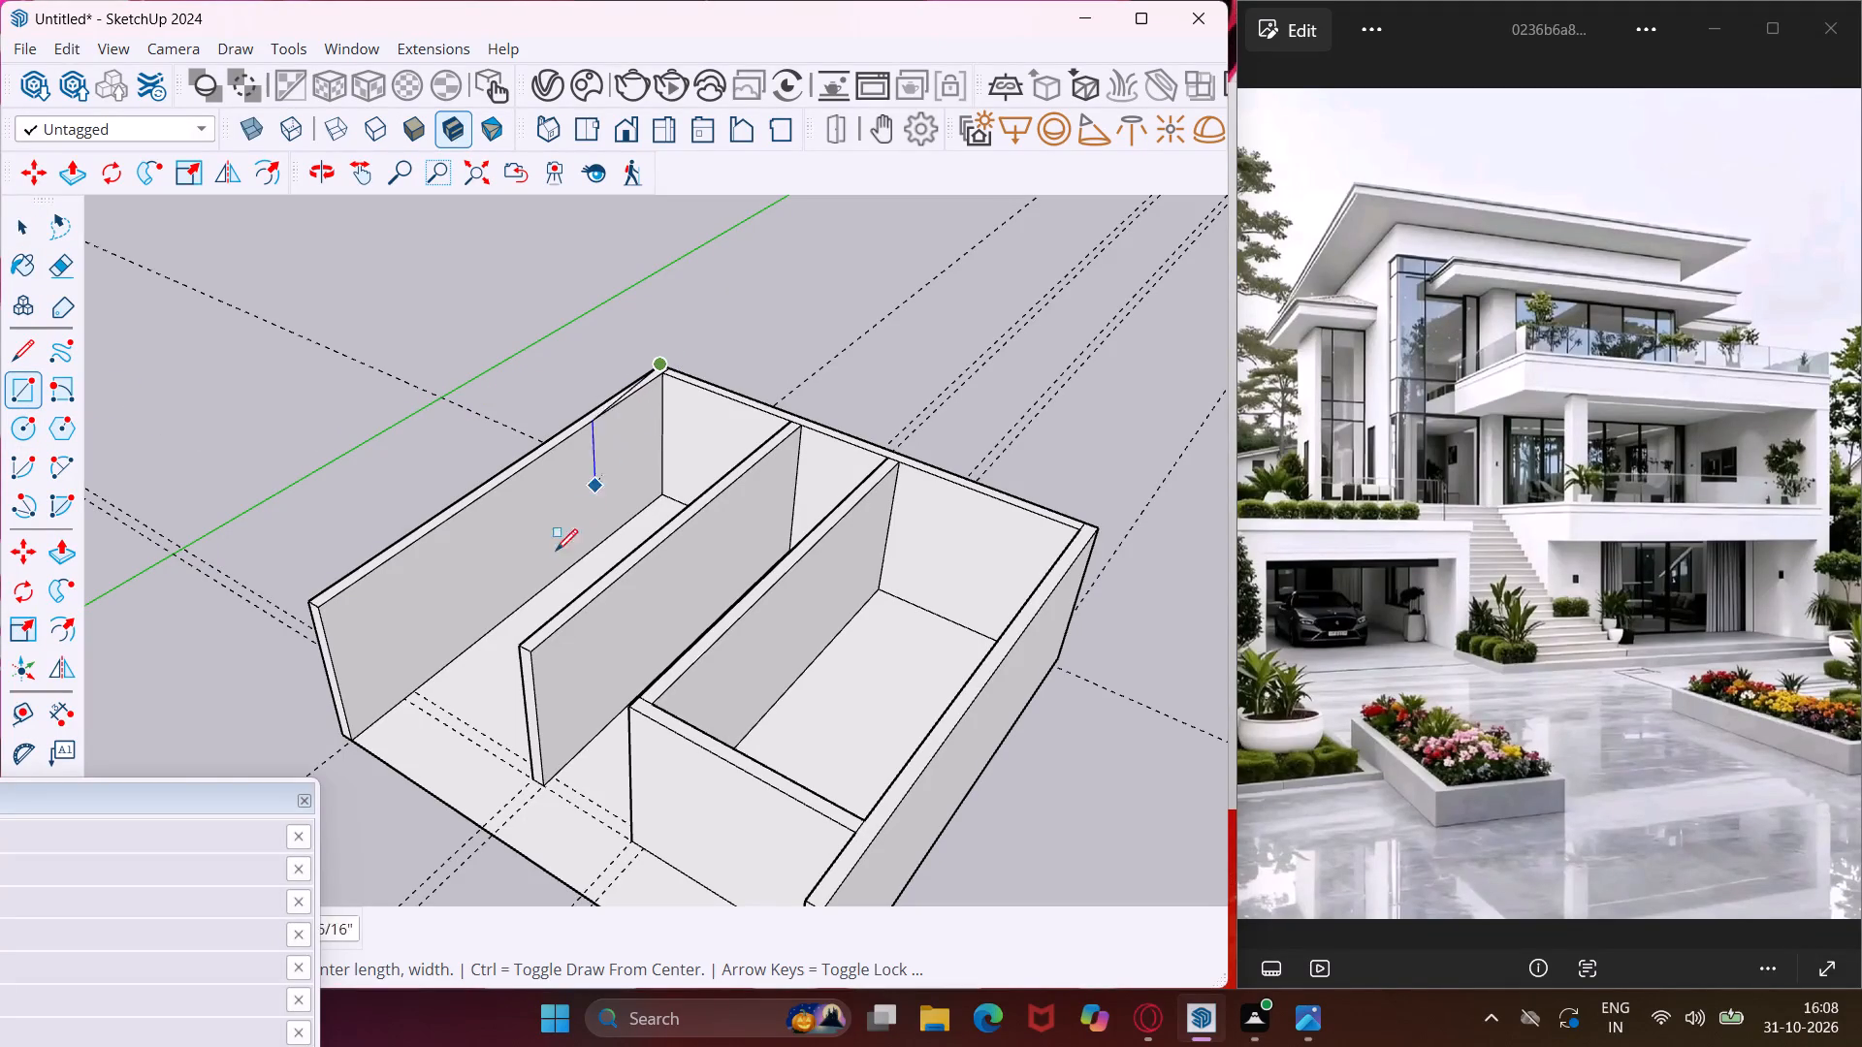
click(531, 650)
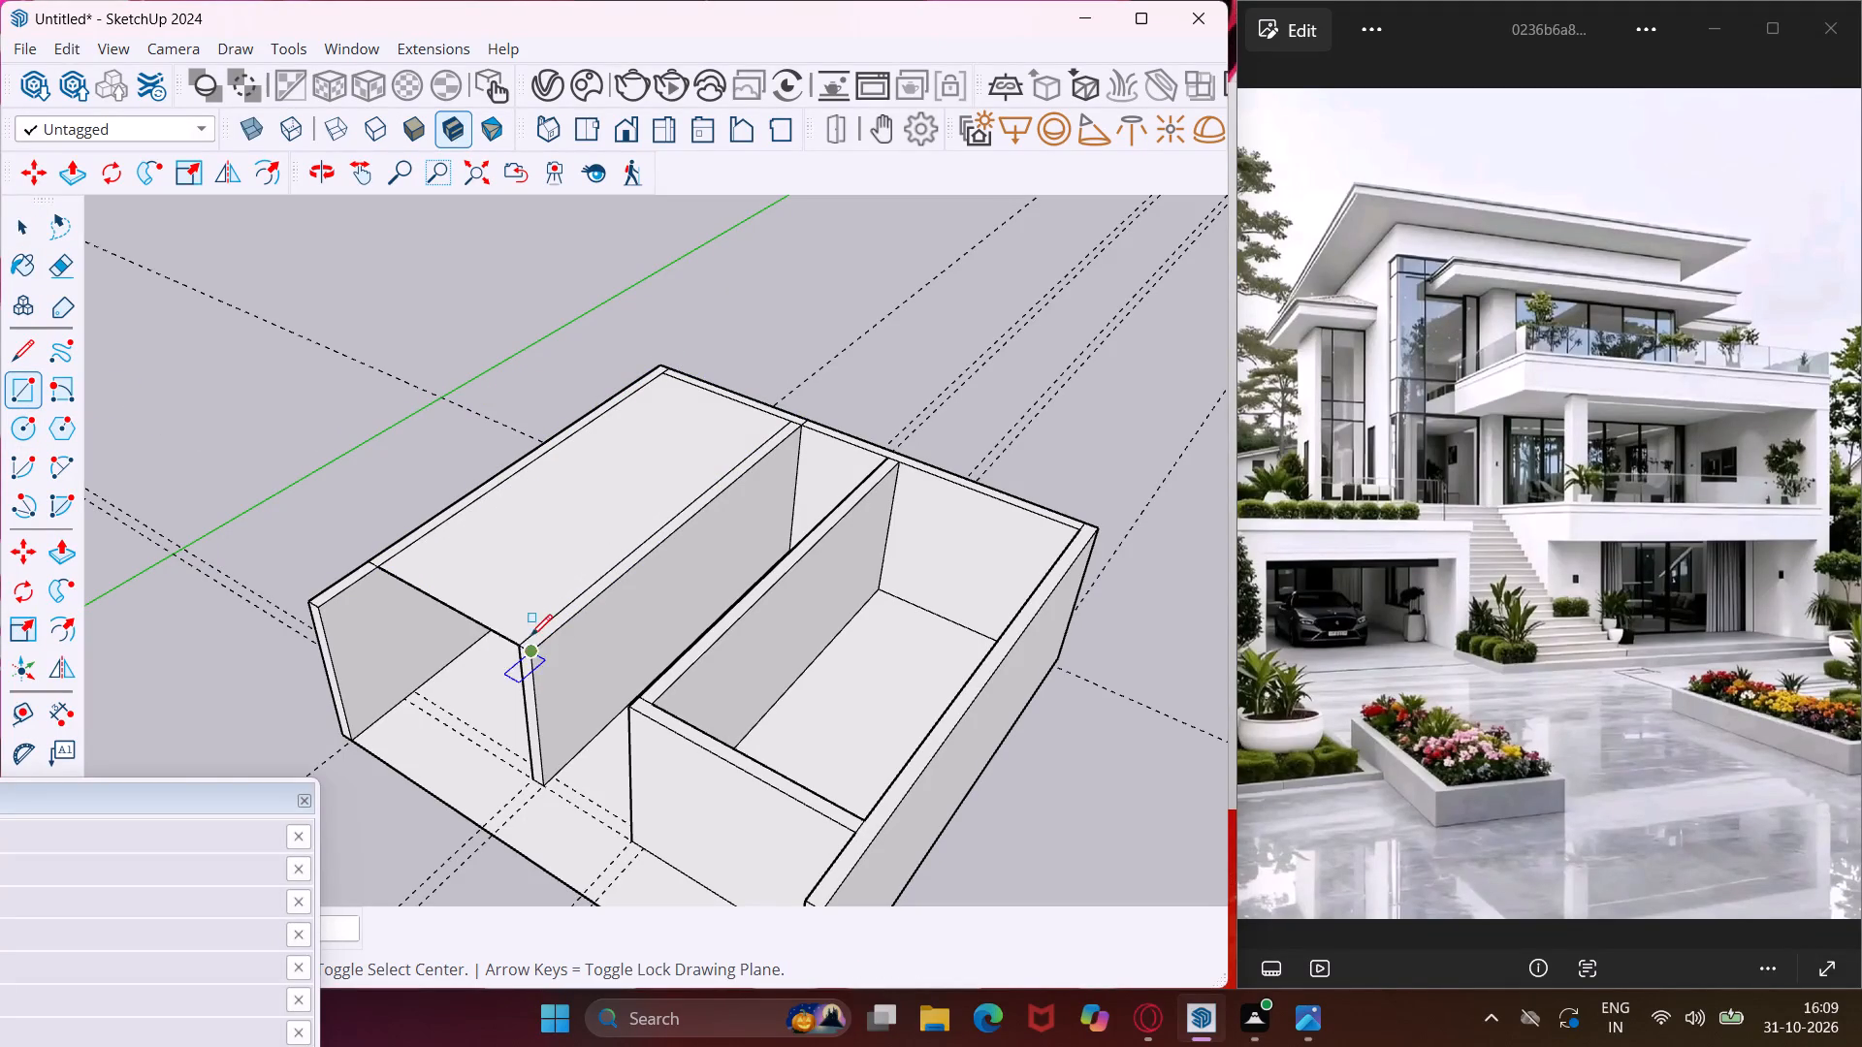
key(Escape)
key(space)
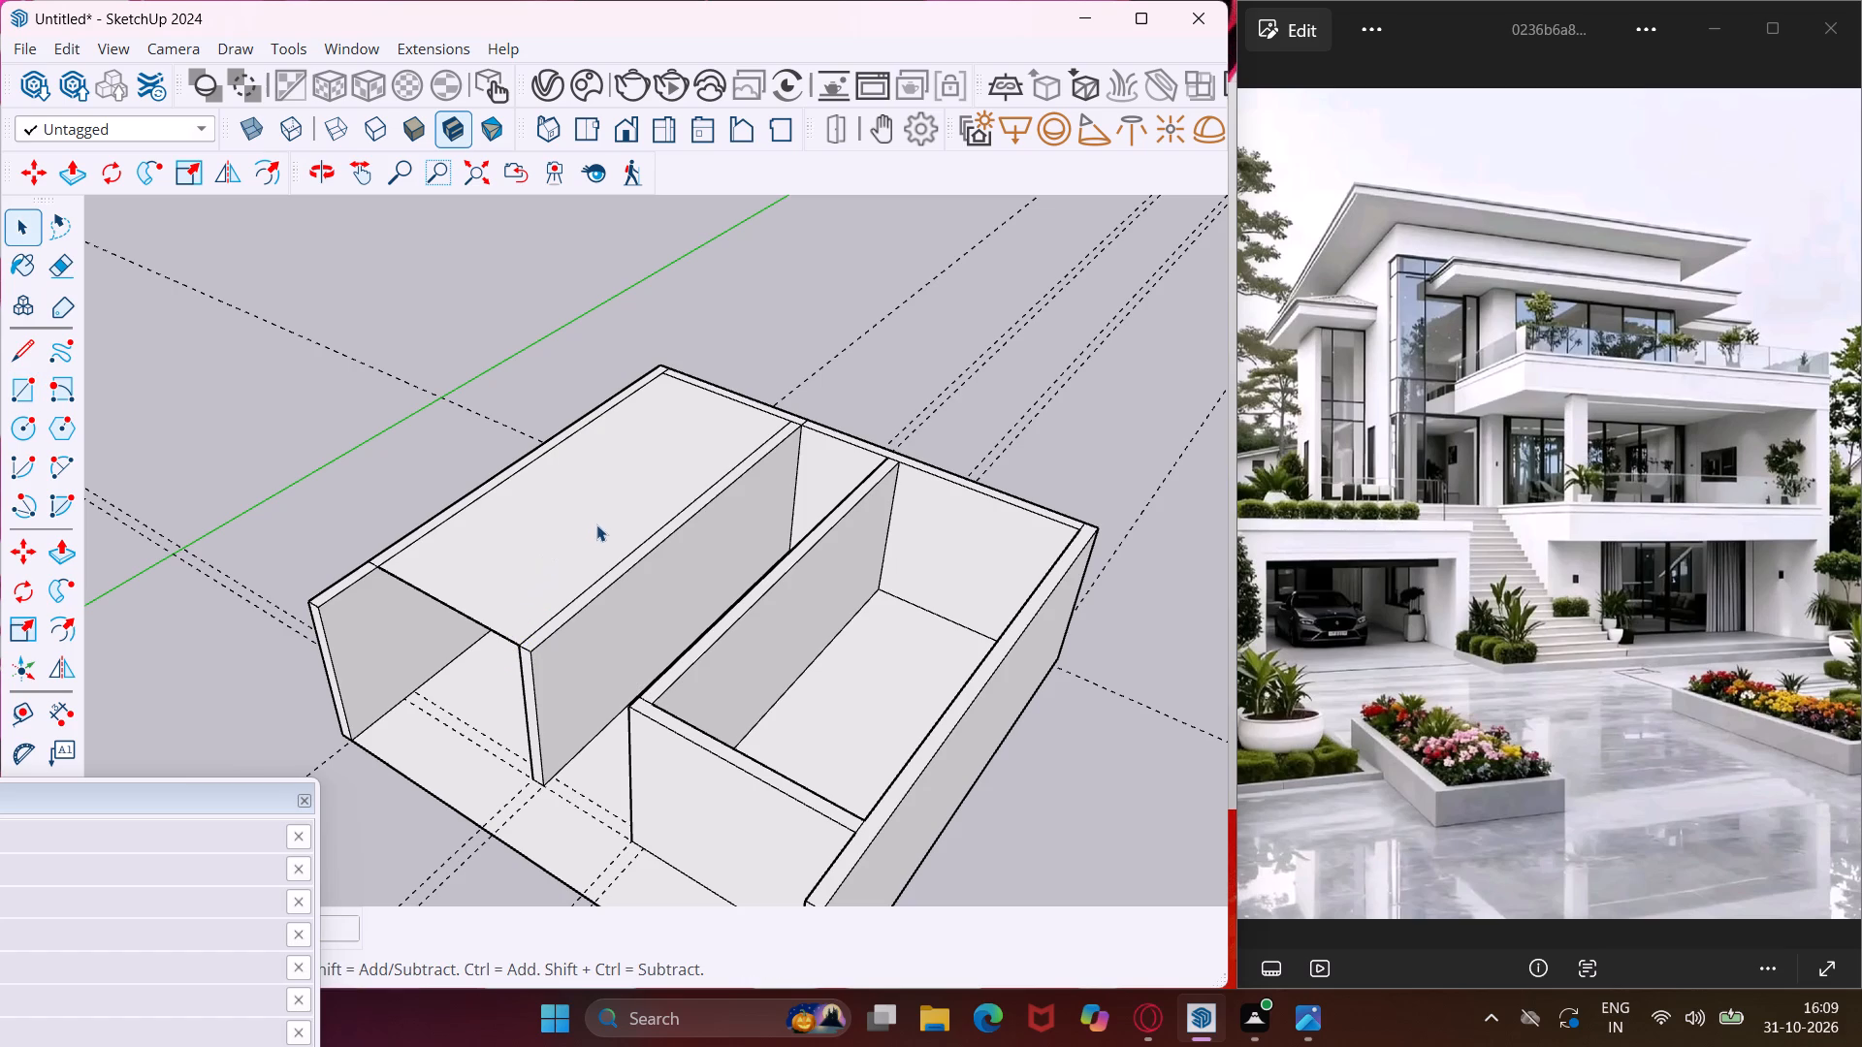
Push/Pull the left bay's roof rectangle up 6" to form a slab.
click(602, 512)
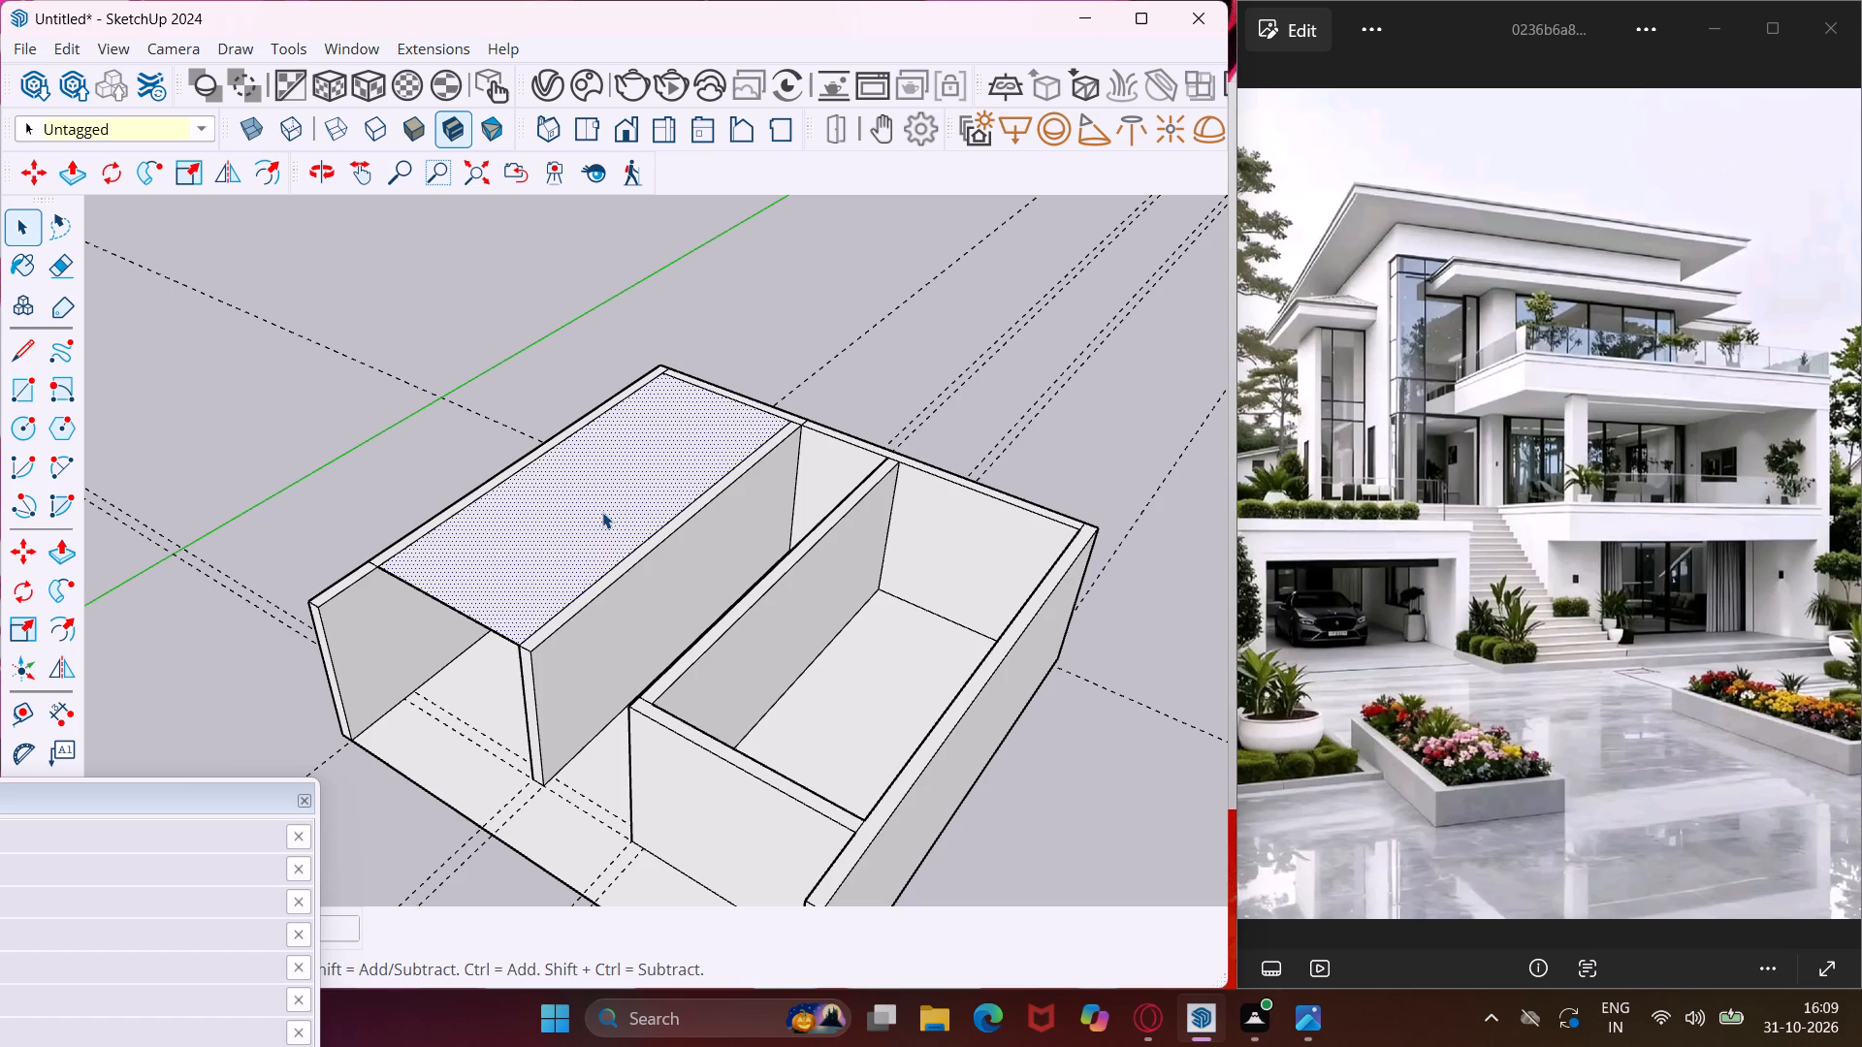
key(p)
click(602, 512)
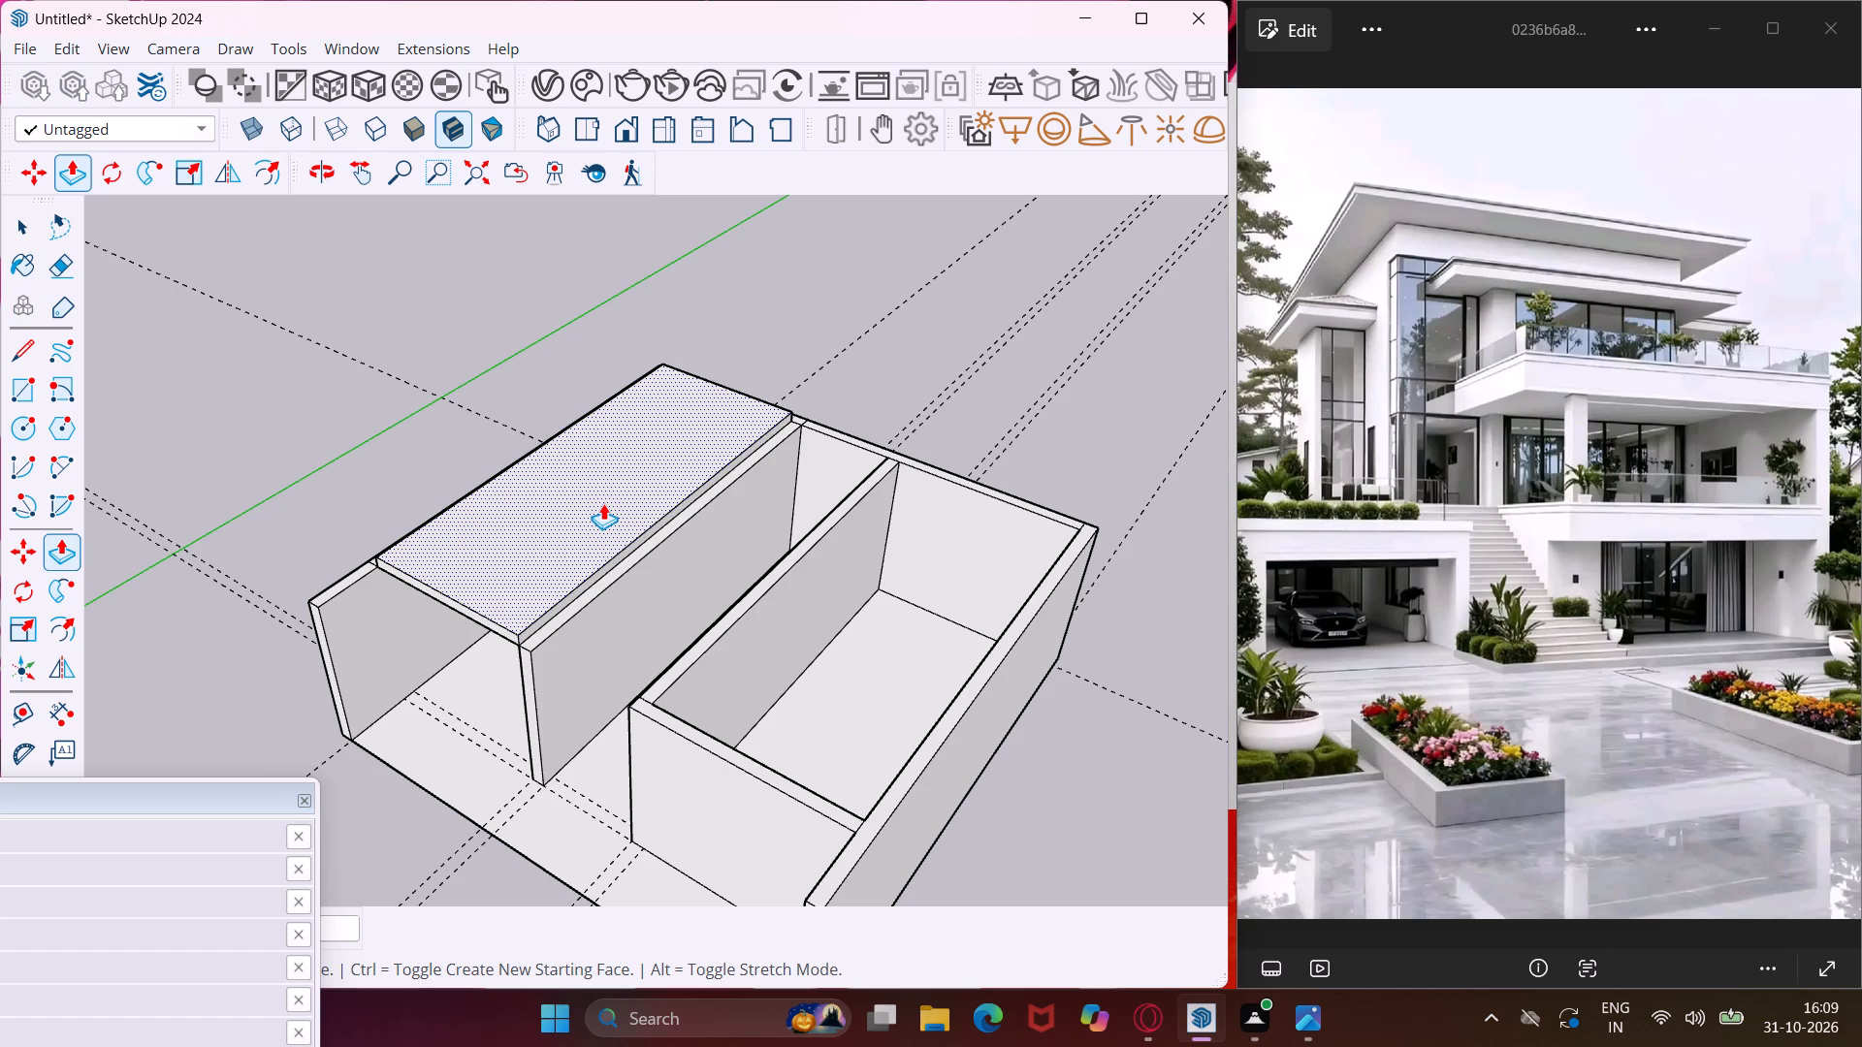
key(6)
key(shift+quotedbl)
key(Return)
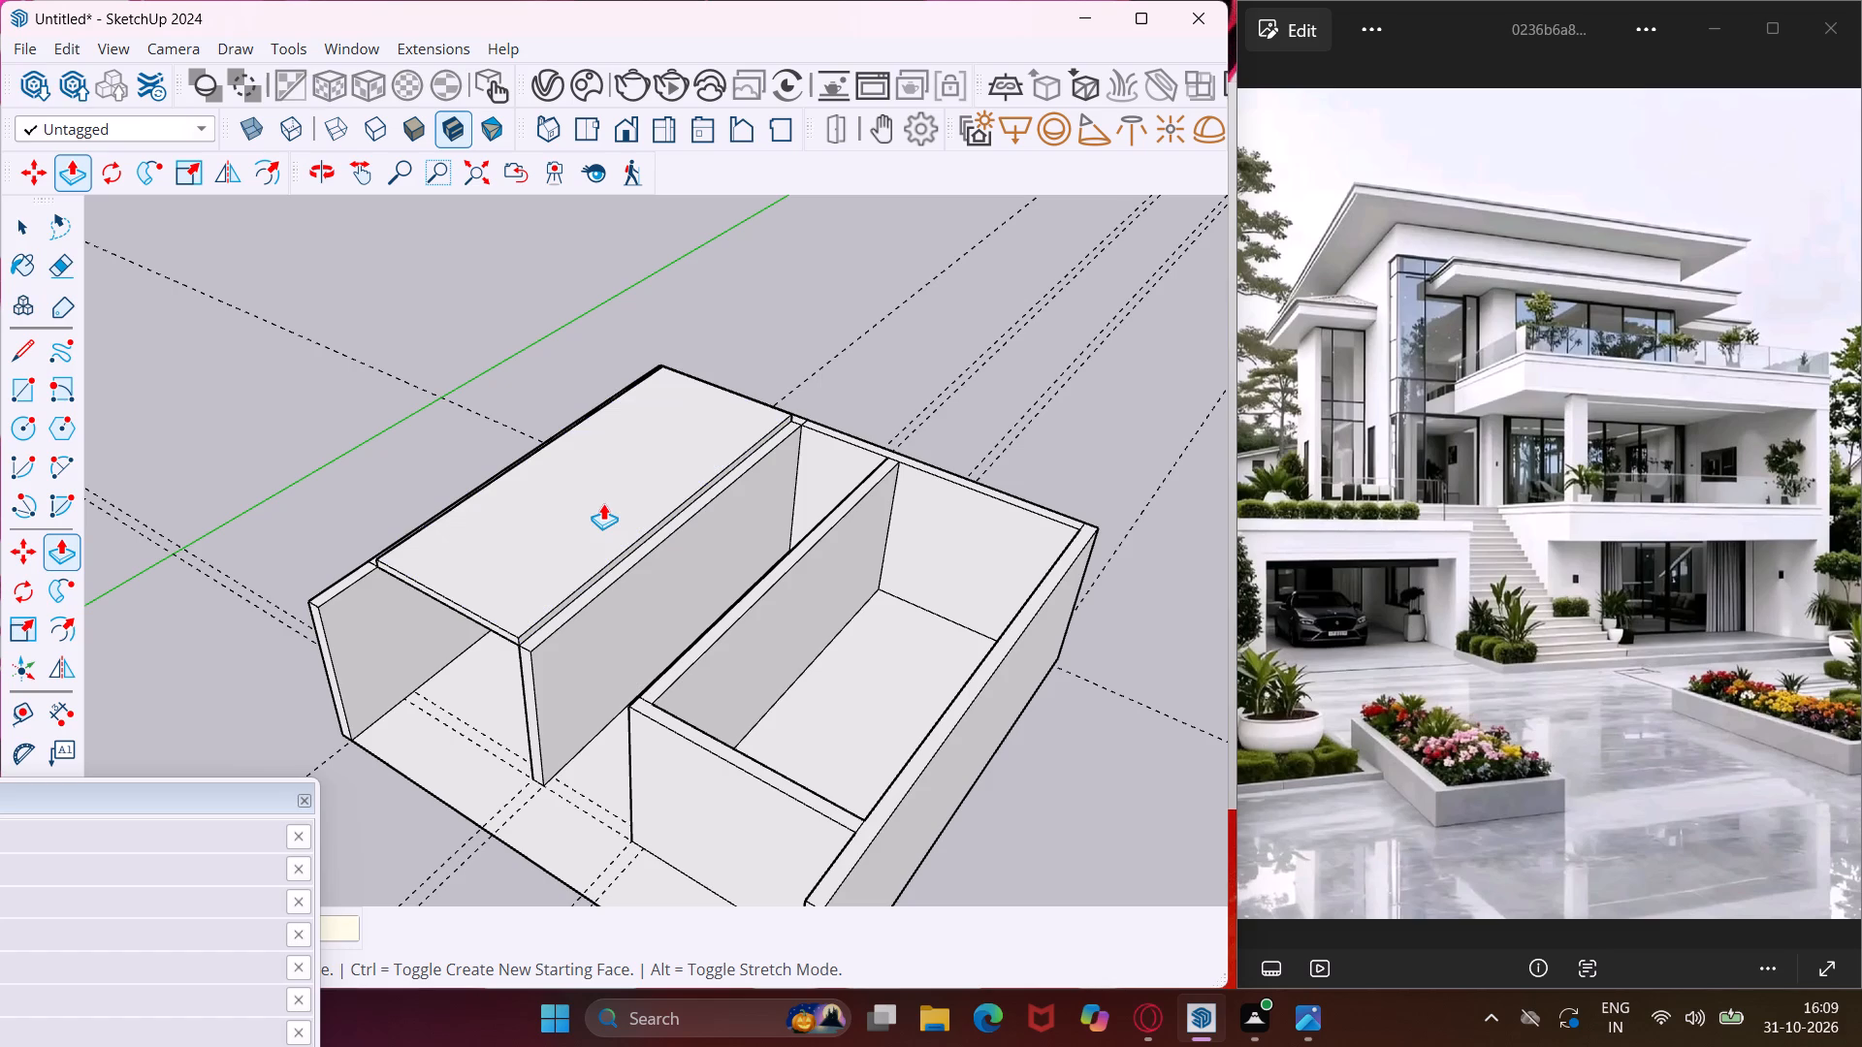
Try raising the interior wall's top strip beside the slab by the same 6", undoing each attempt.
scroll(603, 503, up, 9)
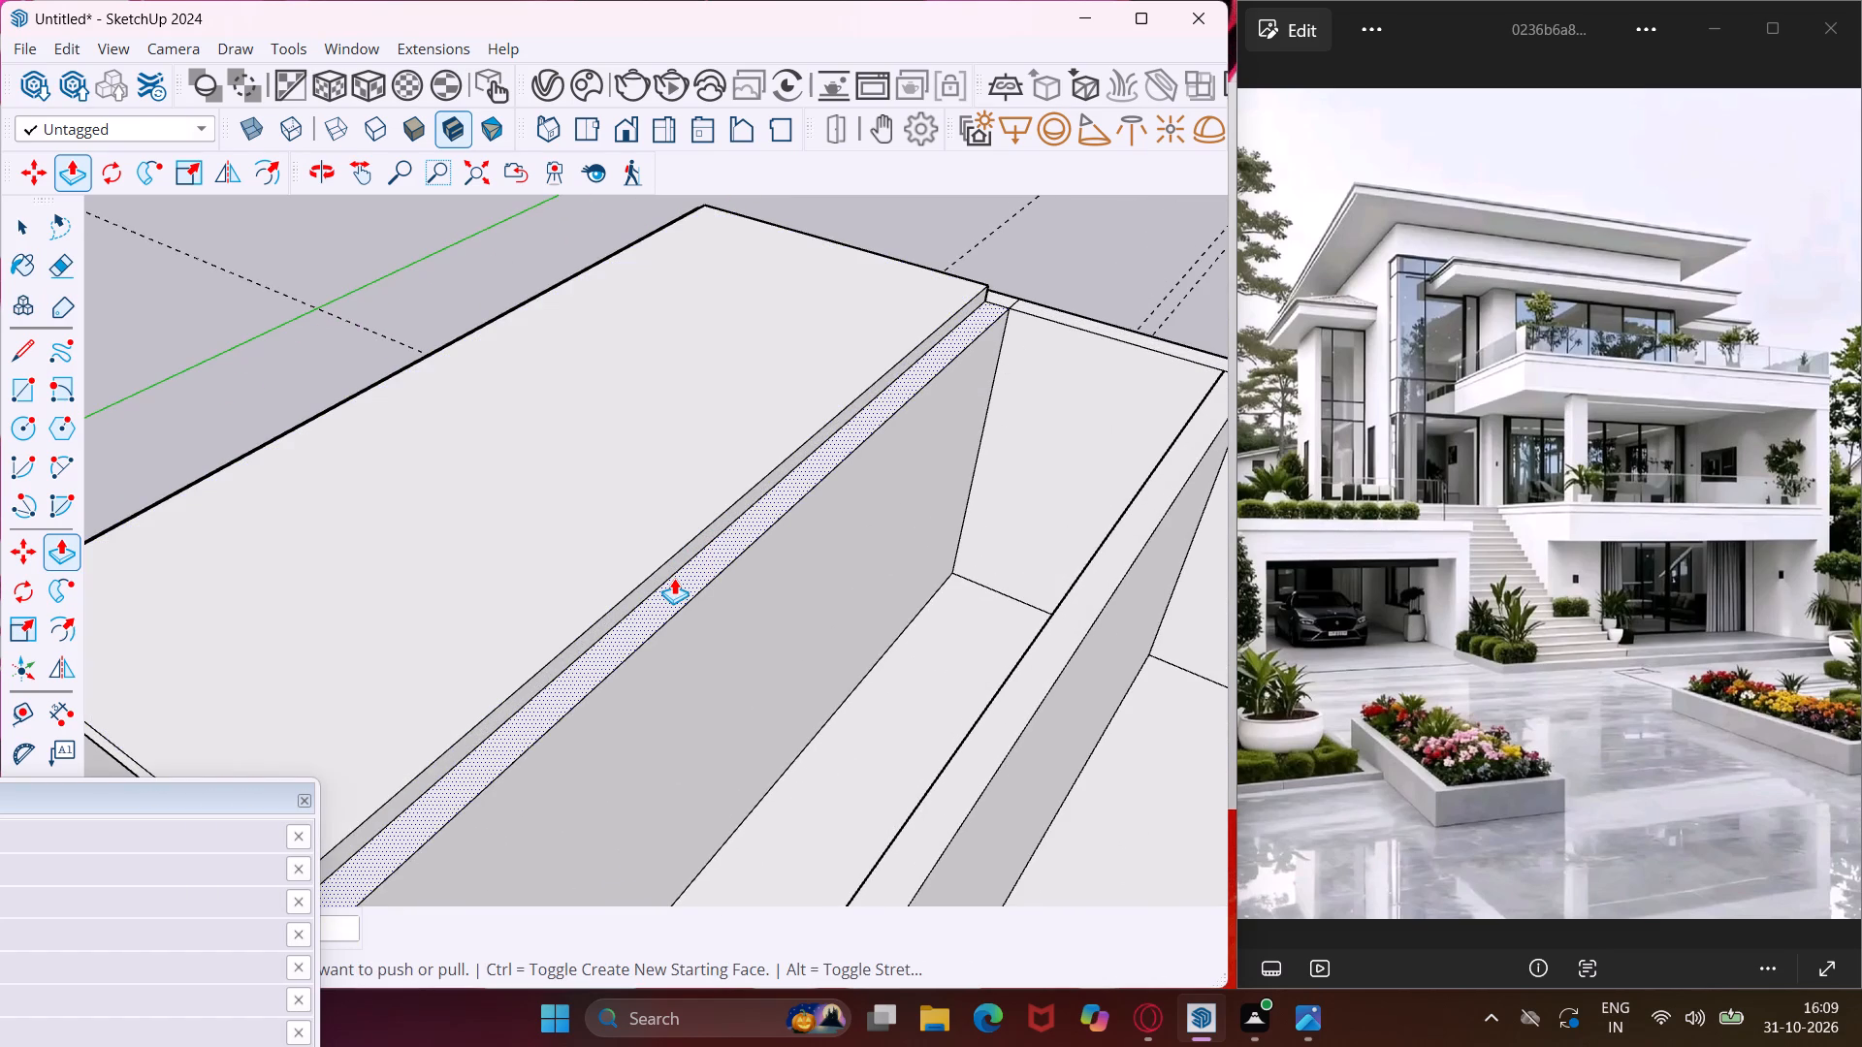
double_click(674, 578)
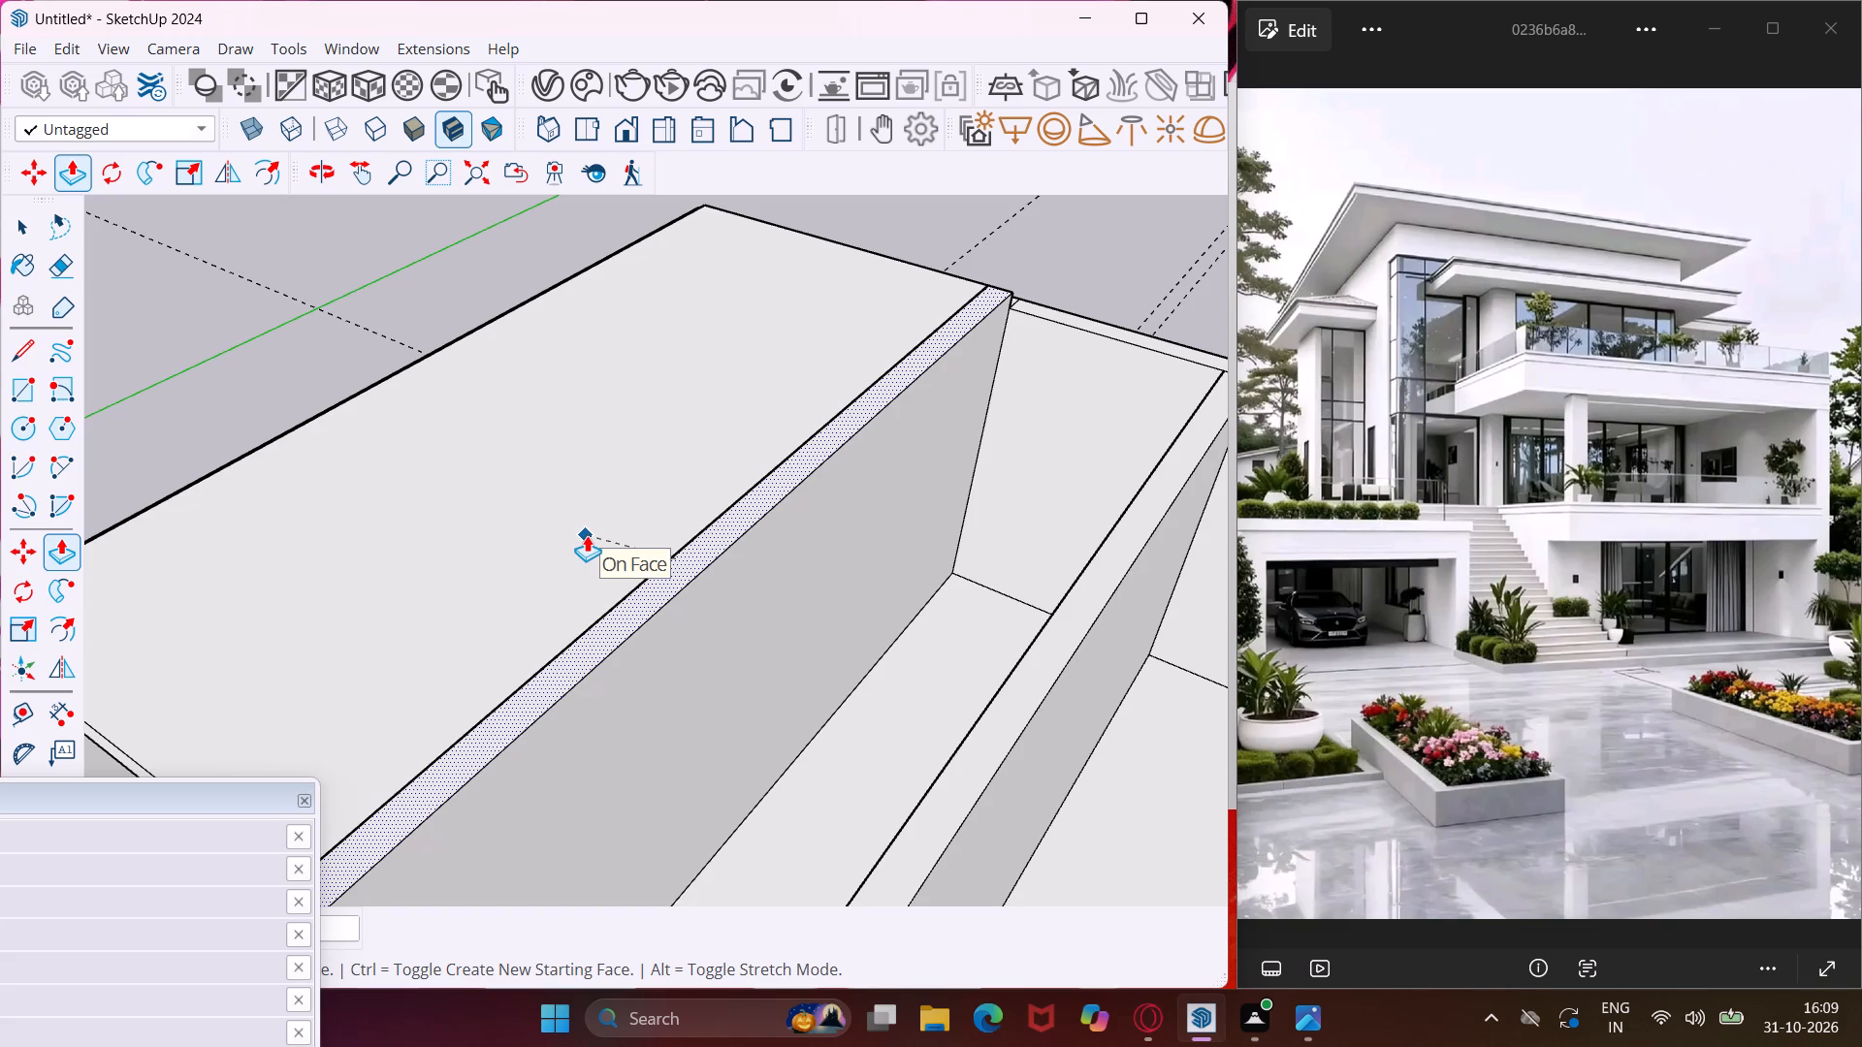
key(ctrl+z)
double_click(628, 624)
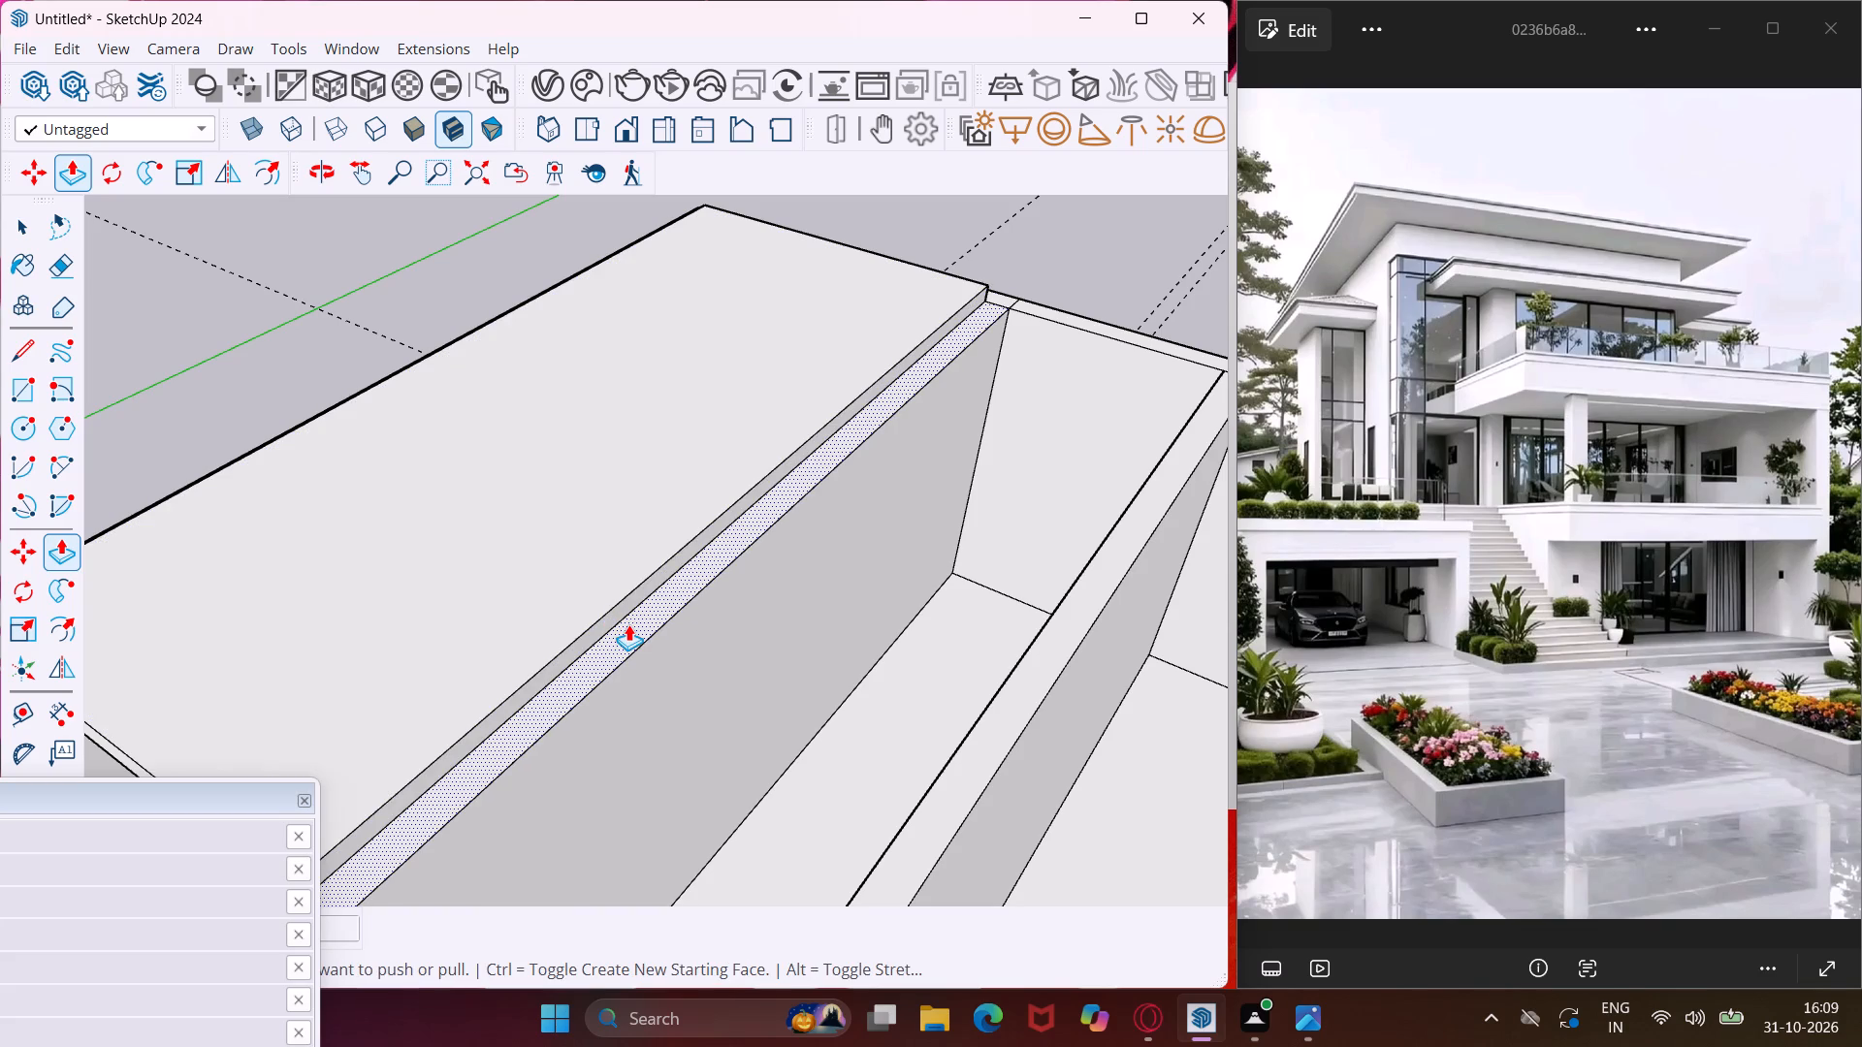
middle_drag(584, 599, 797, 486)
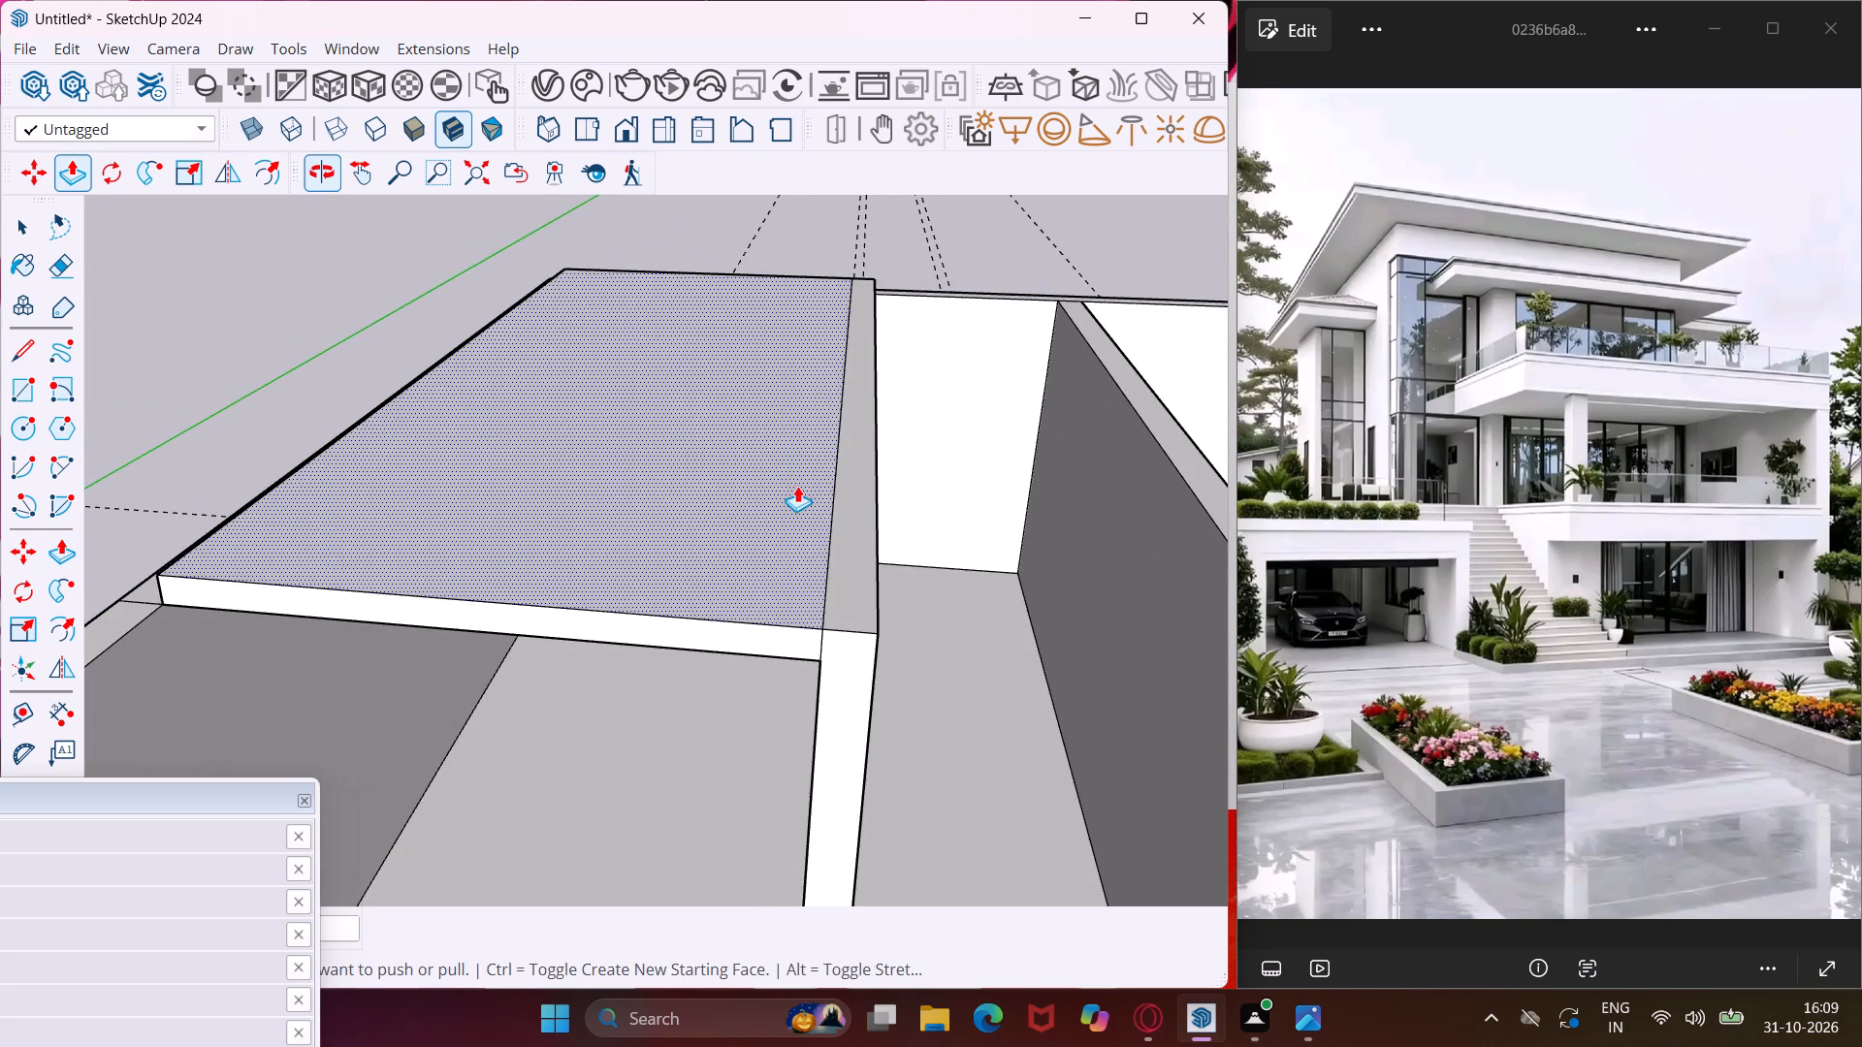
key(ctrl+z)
Push/Pull the interior wall's top strip up flush with the slab's top face.
scroll(855, 613, up, 3)
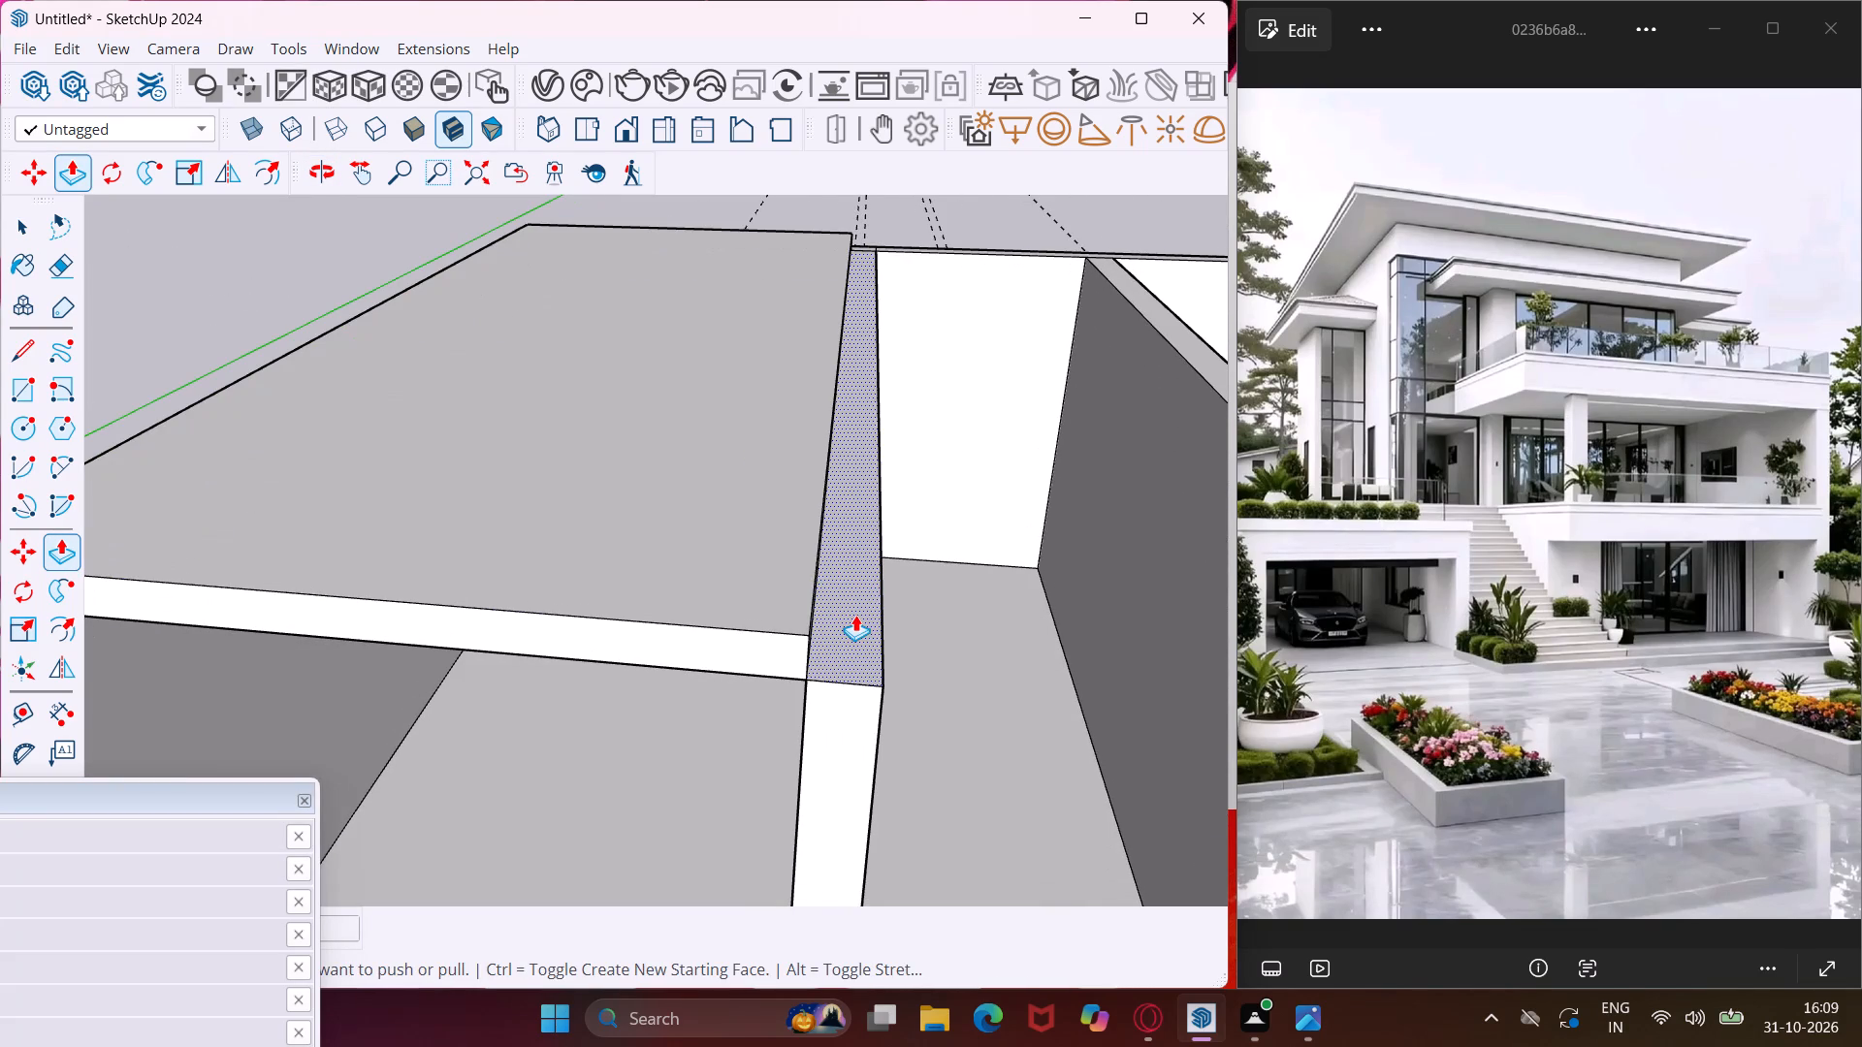
middle_drag(860, 616, 965, 291)
scroll(886, 574, up, 1)
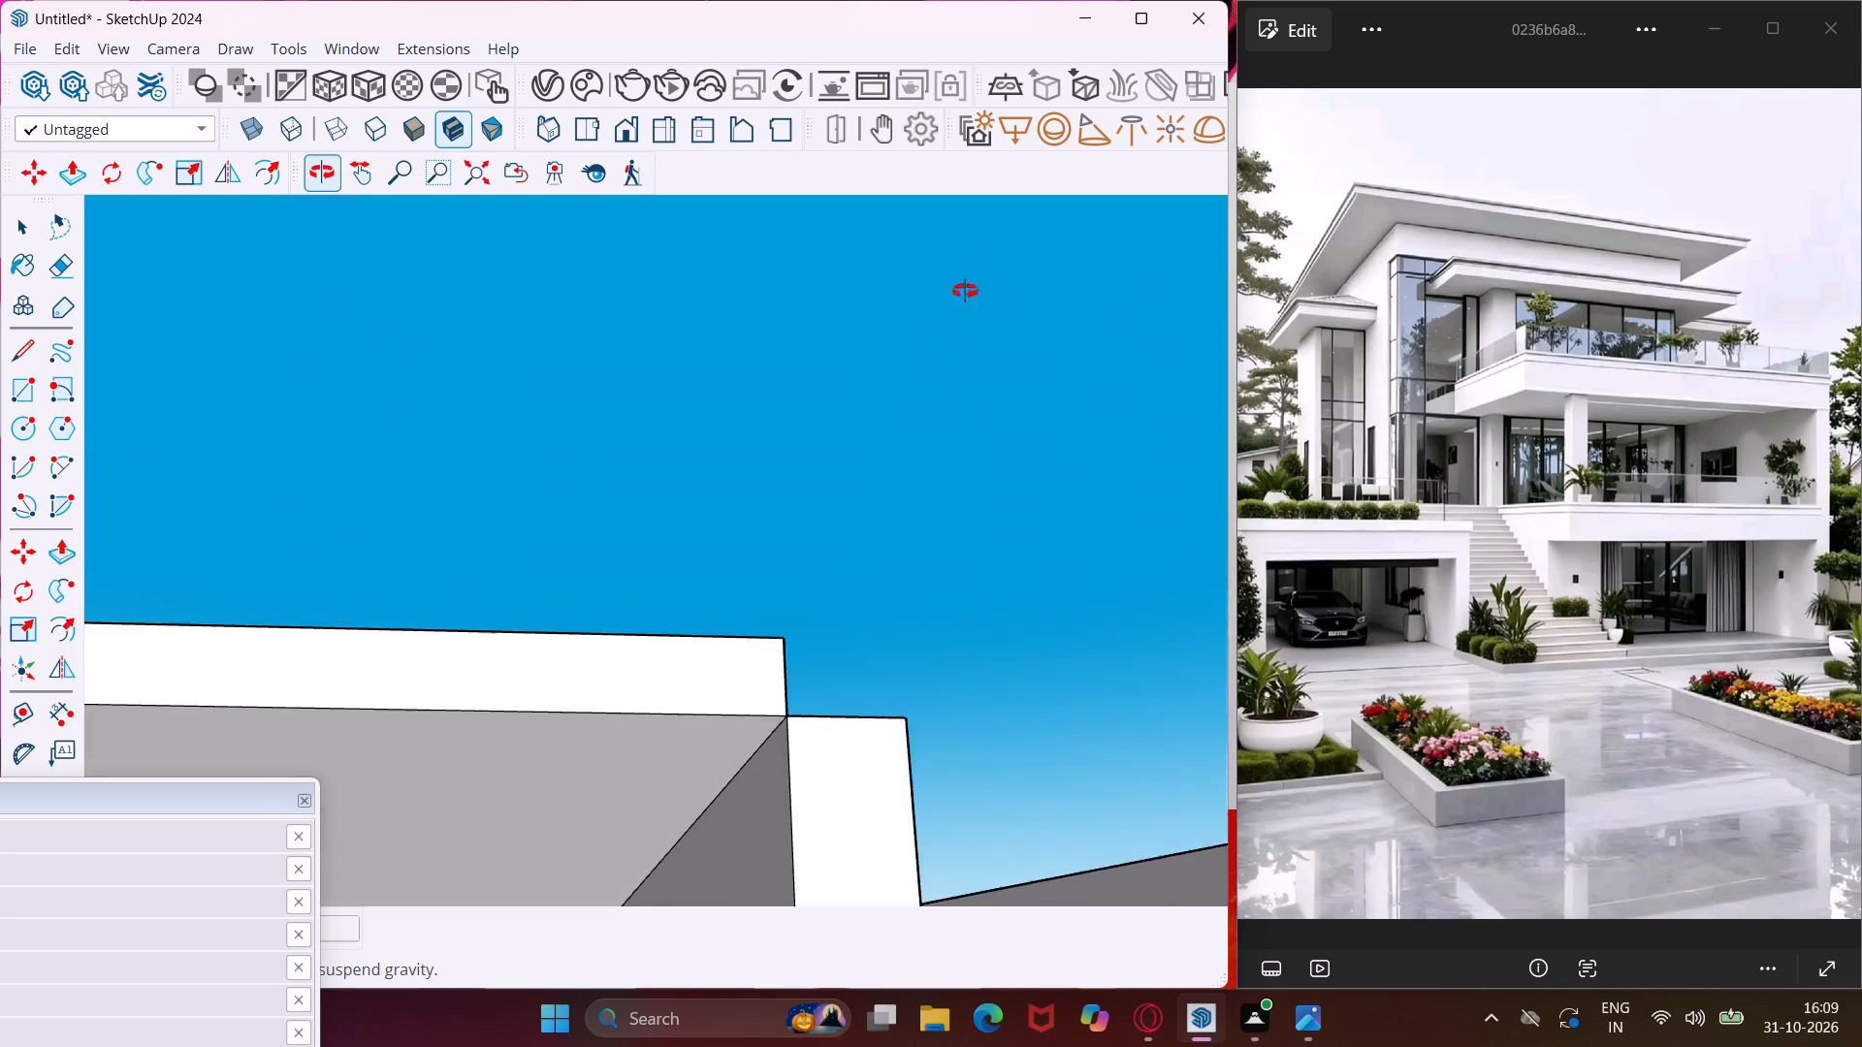
middle_drag(965, 291, 869, 663)
click(835, 657)
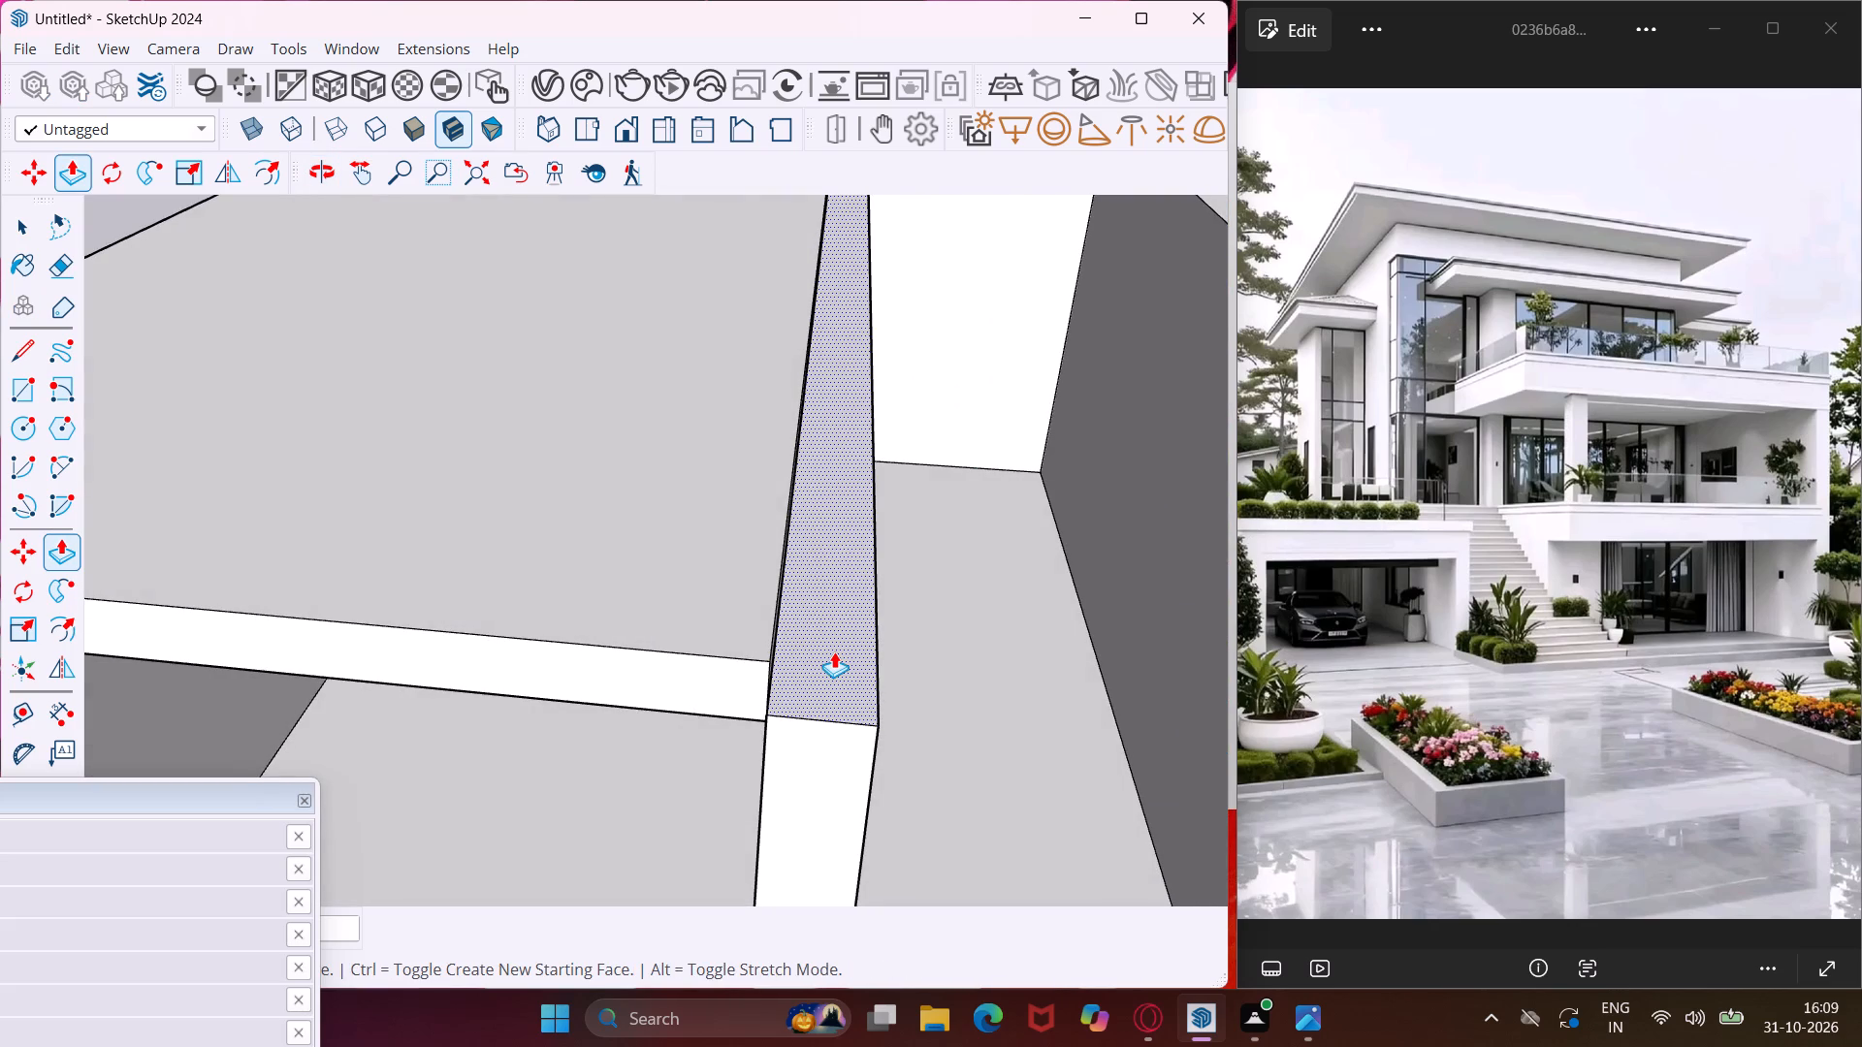
click(754, 608)
Raise the exposed top strips of the left outer wall and the back wall beside the slab by the same 6".
scroll(658, 579, down, 9)
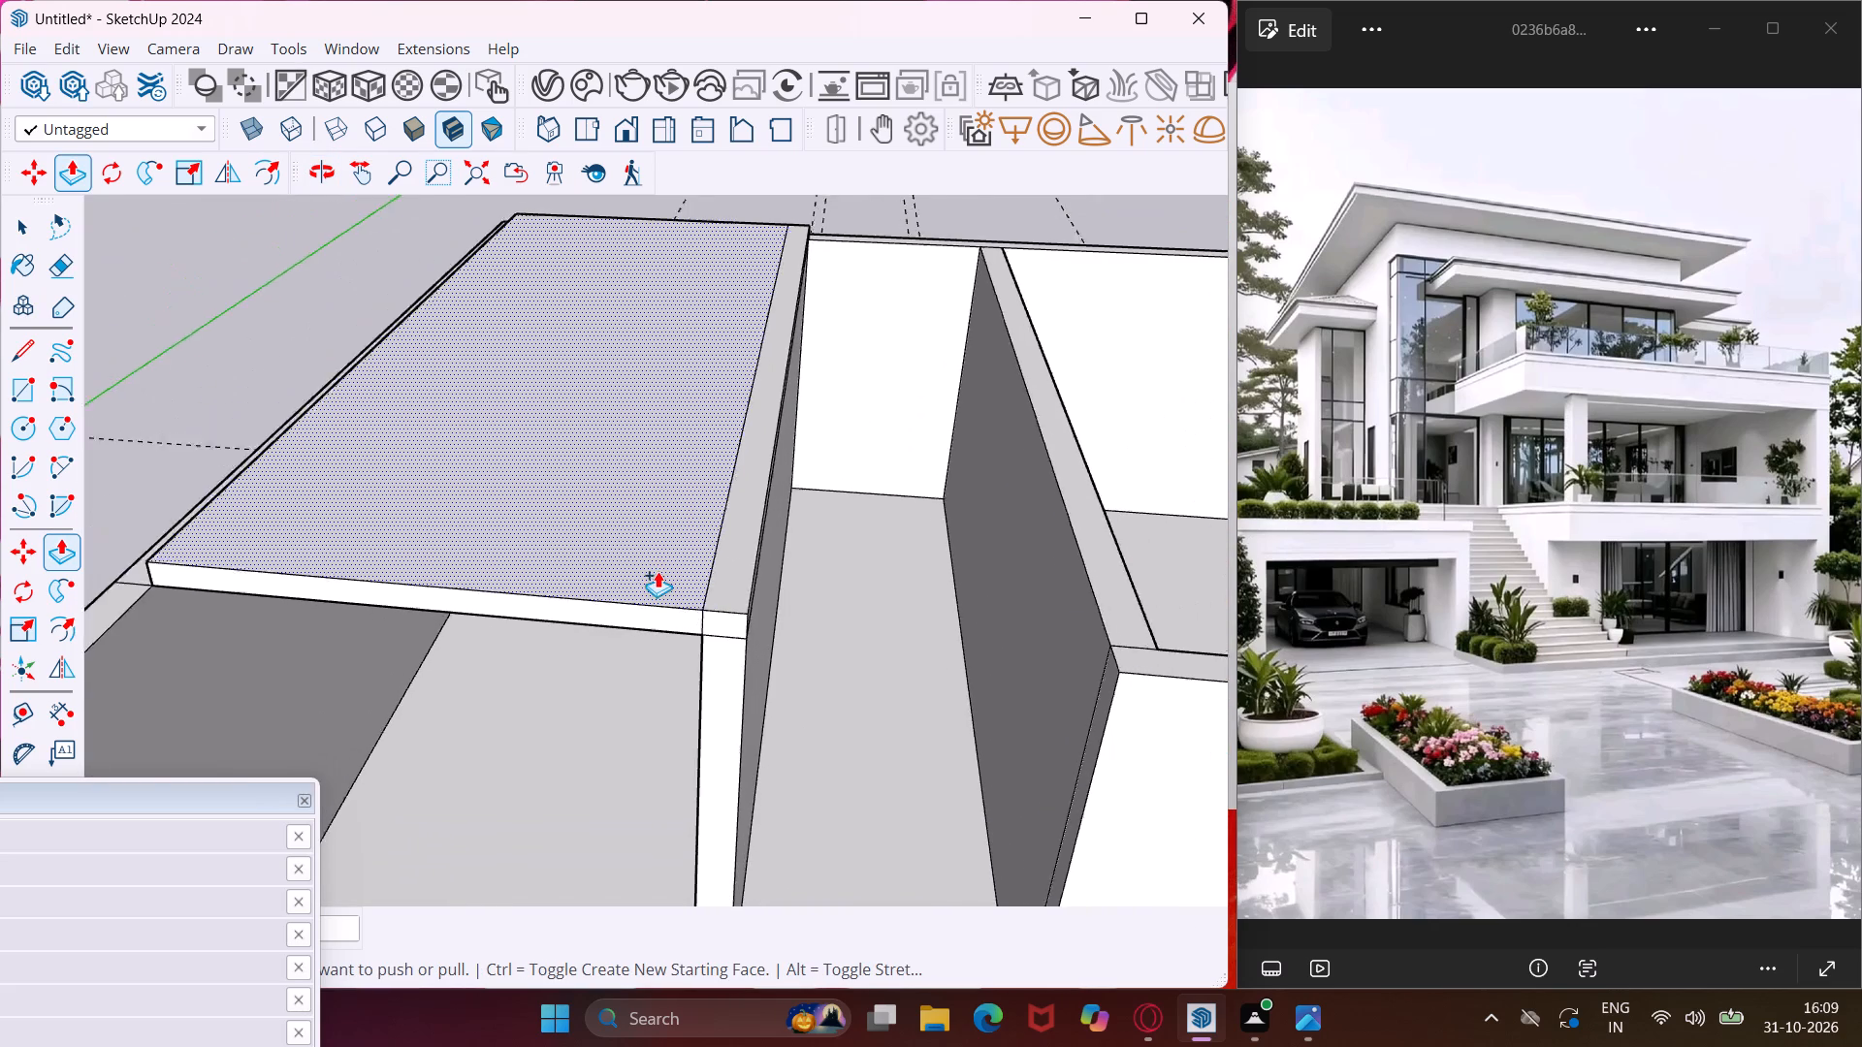
scroll(658, 571, down, 2)
scroll(213, 571, up, 10)
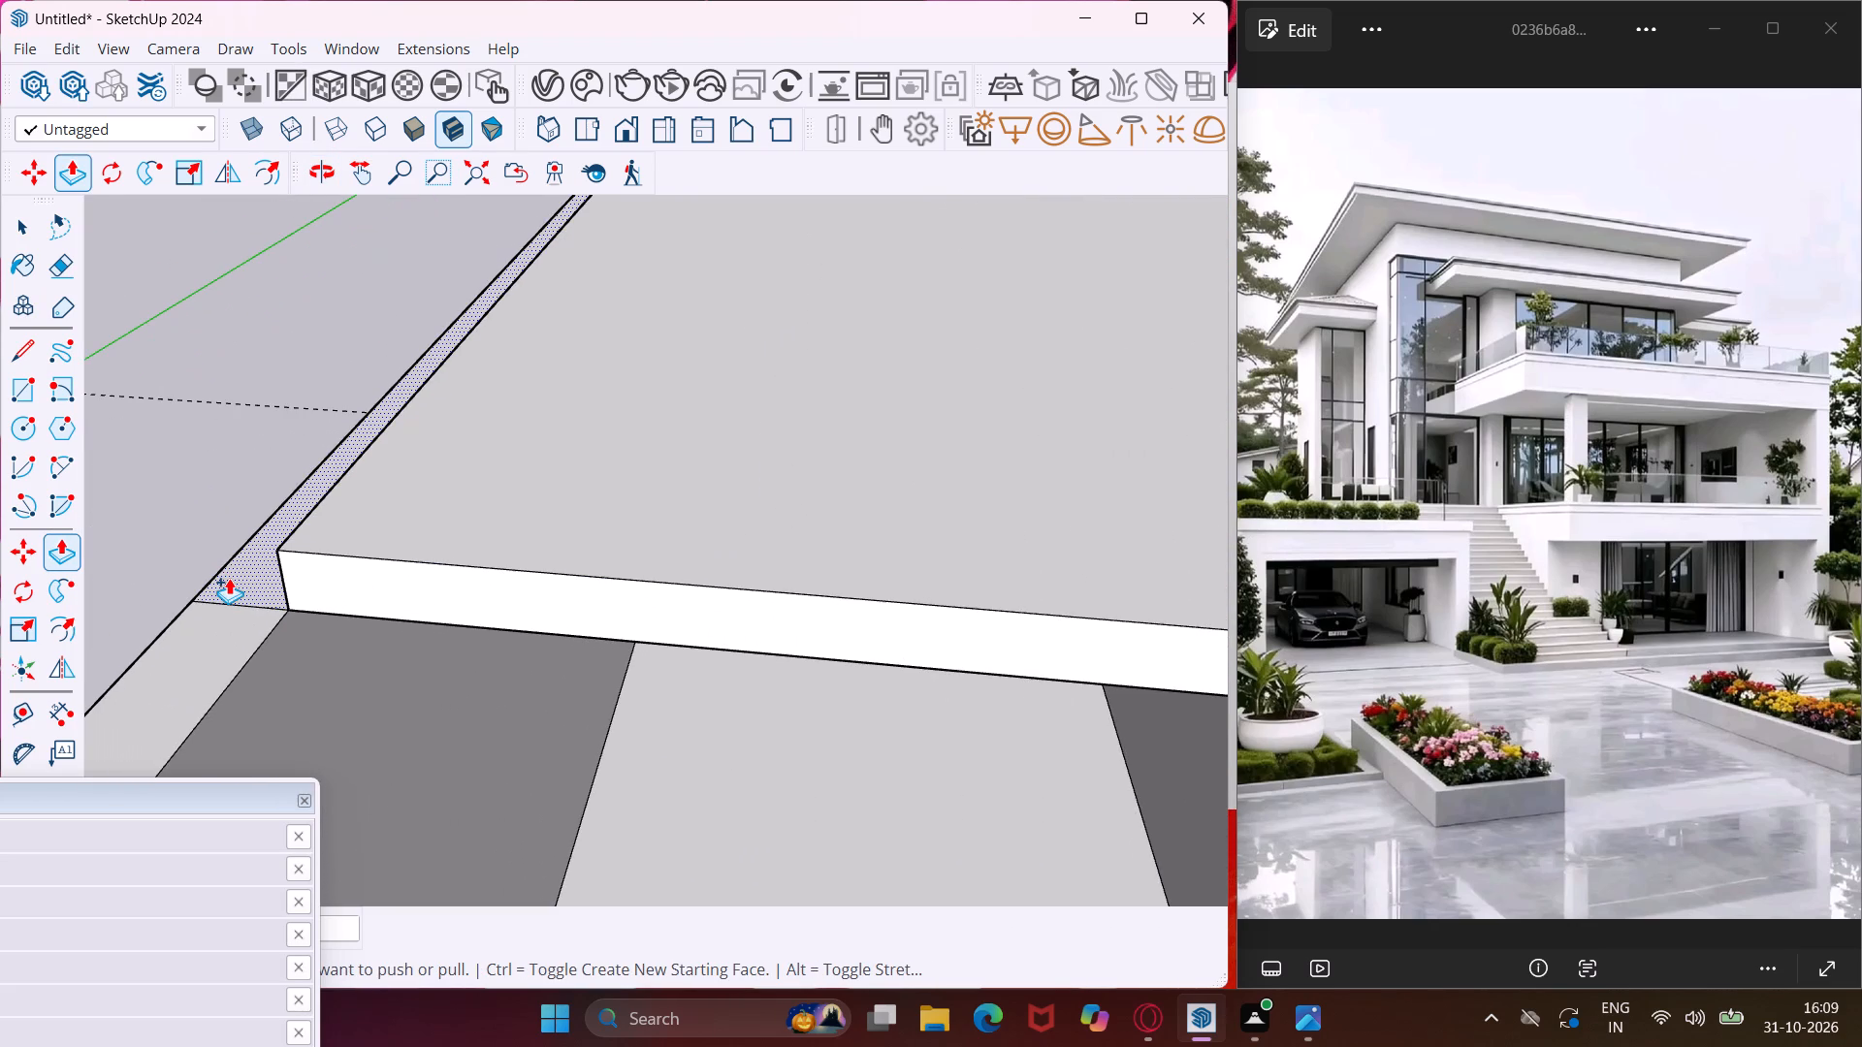
double_click(229, 578)
middle_drag(317, 528, 1126, 521)
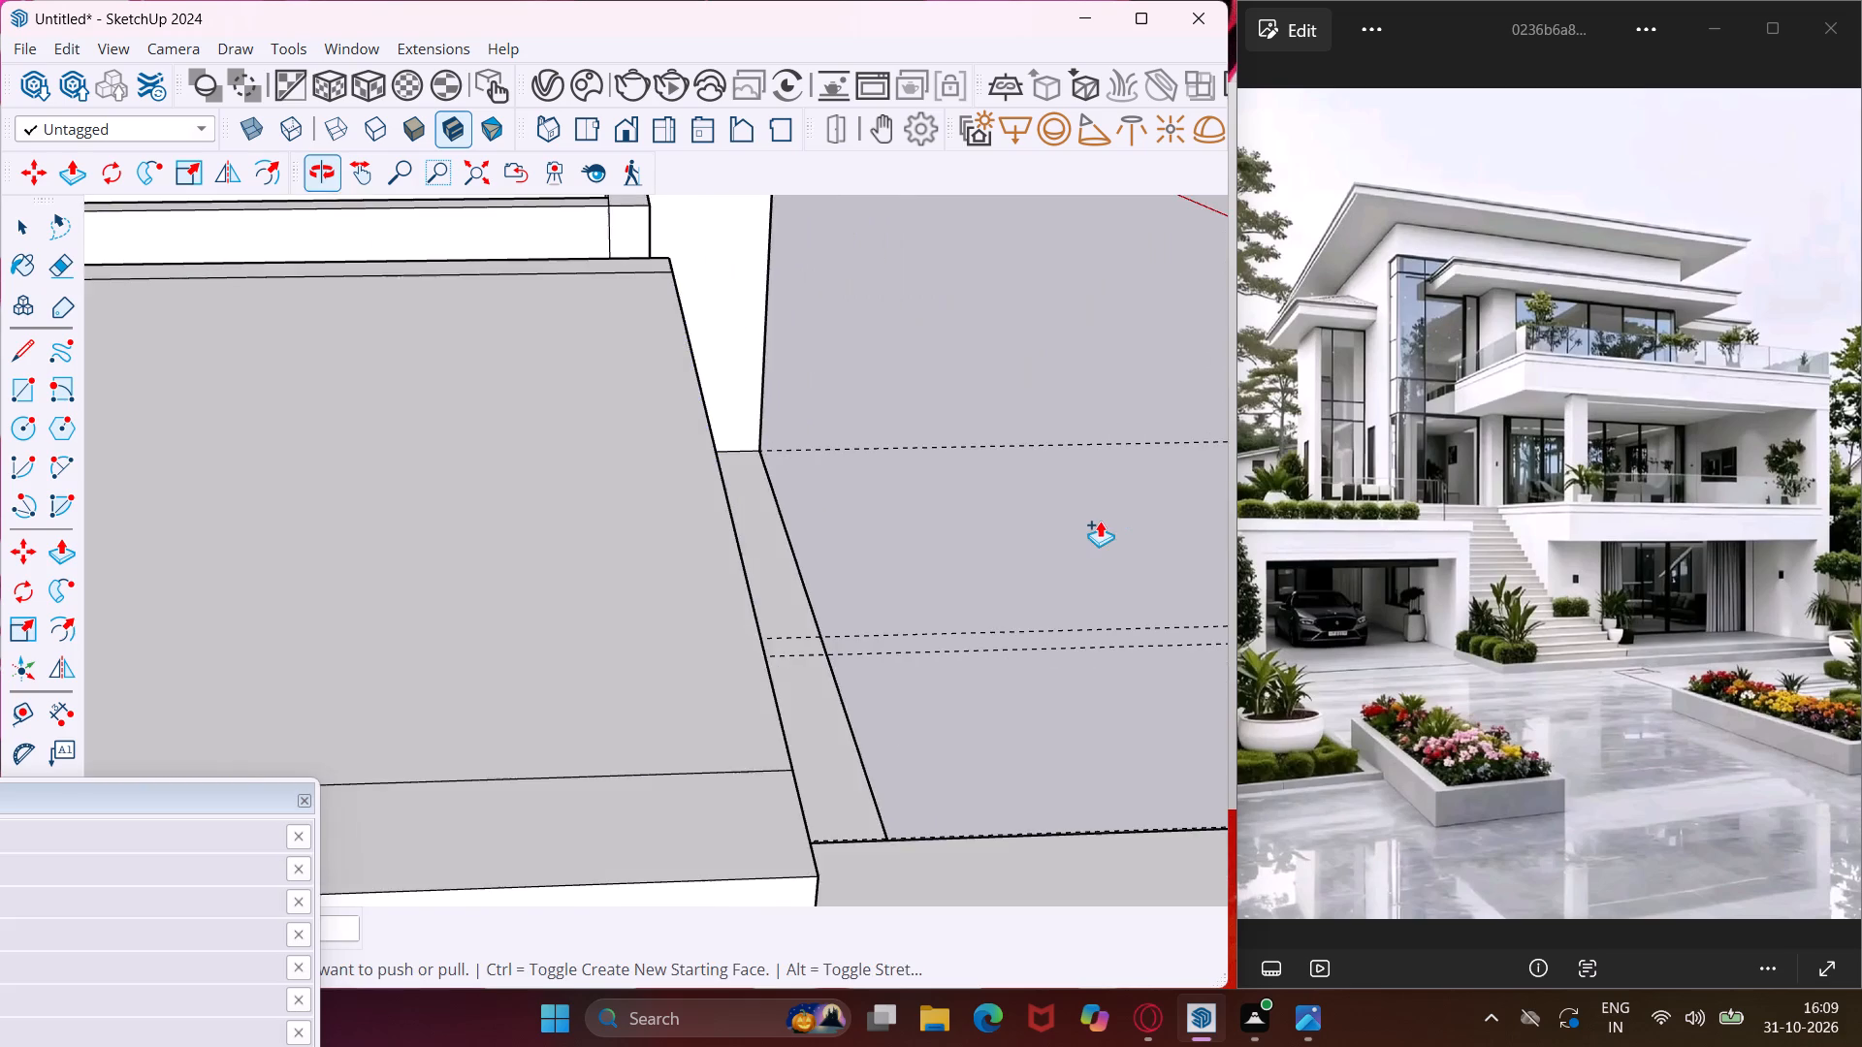
scroll(1095, 514, down, 12)
scroll(219, 544, up, 2)
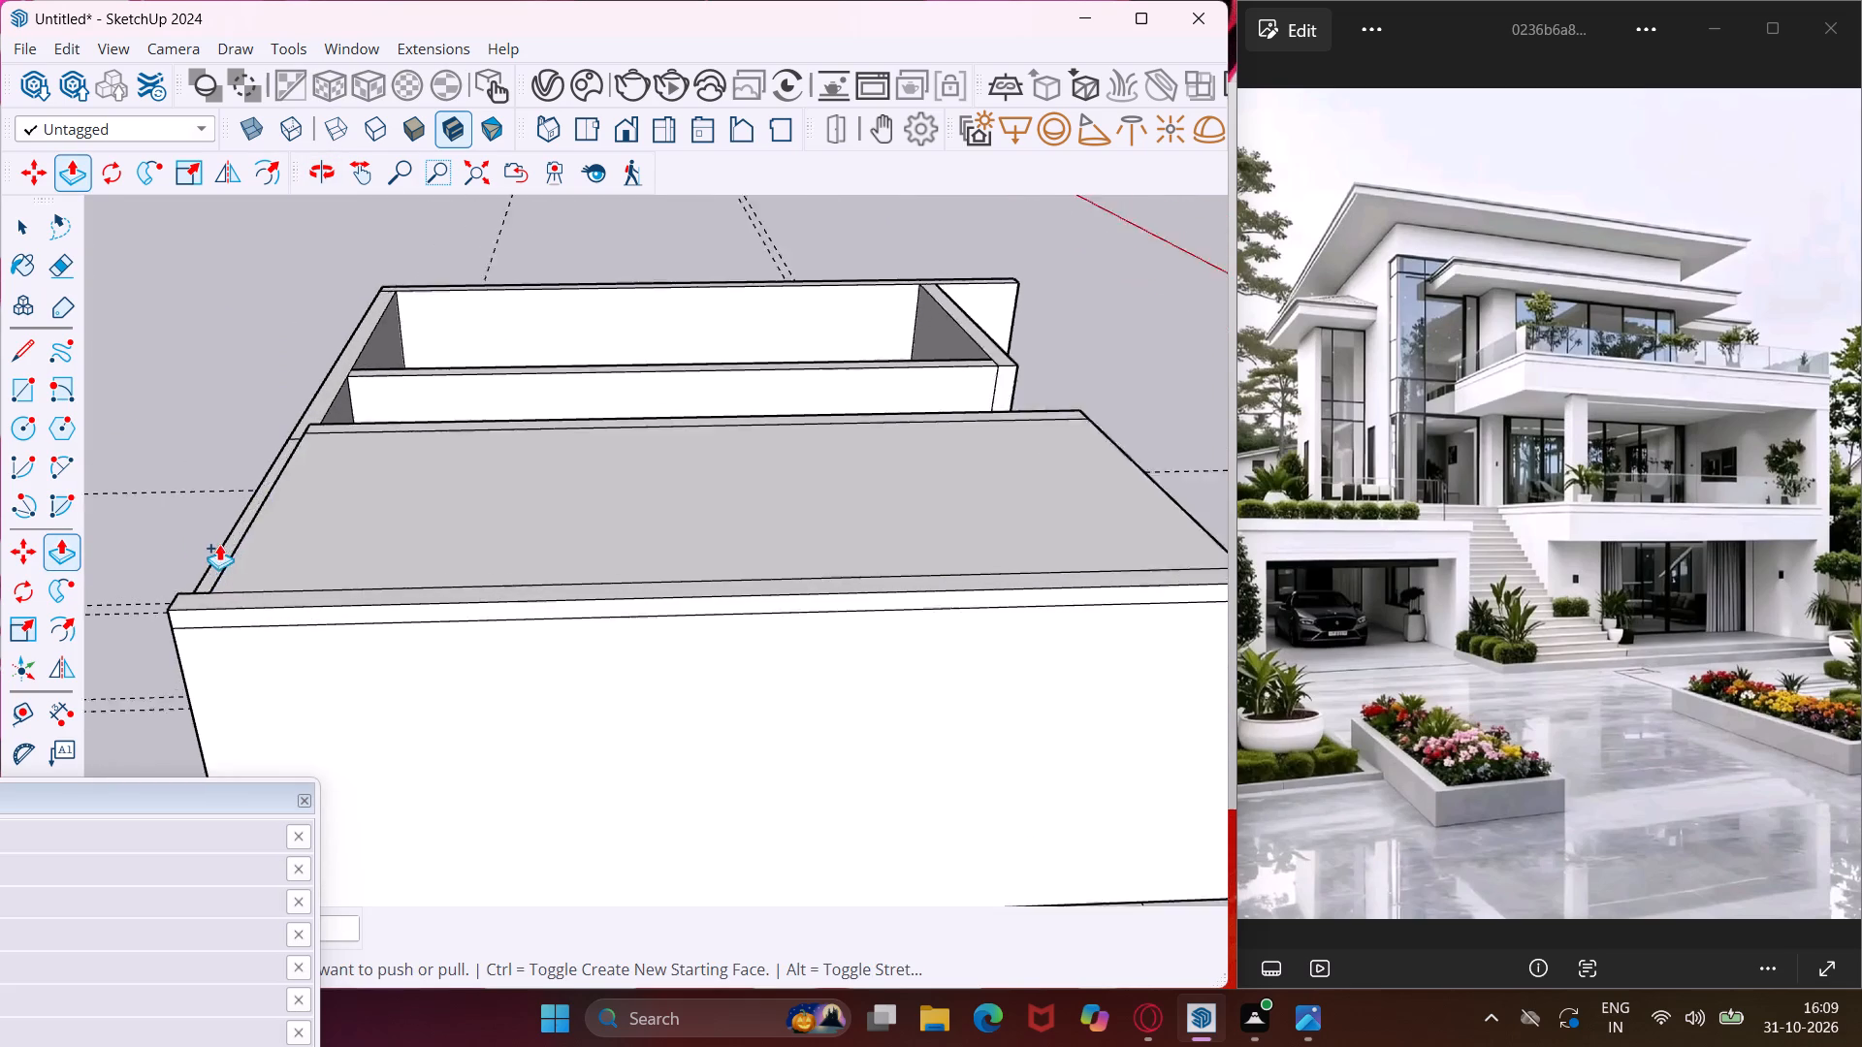
scroll(219, 544, up, 7)
double_click(236, 549)
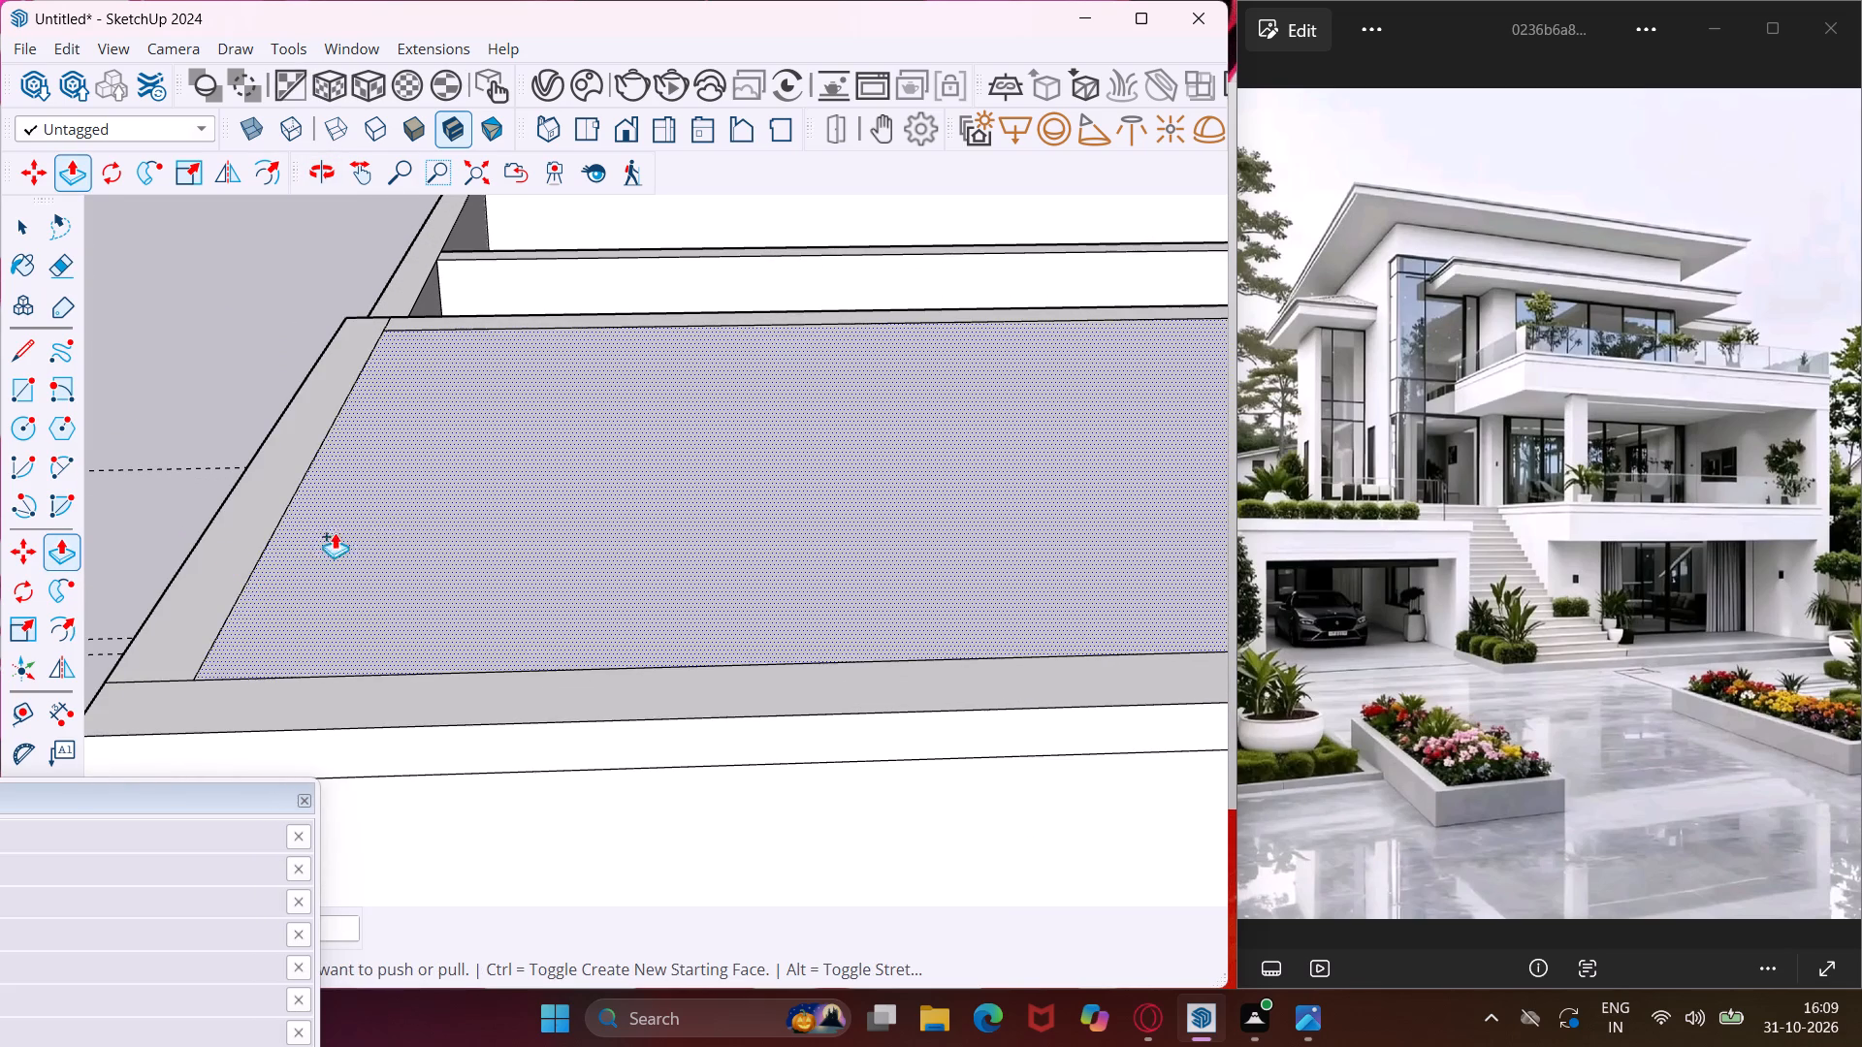
Examine the left bay's roof slab from the front, checking its edges, underside and junction with the walls.
scroll(393, 523, down, 3)
middle_drag(640, 510, 334, 453)
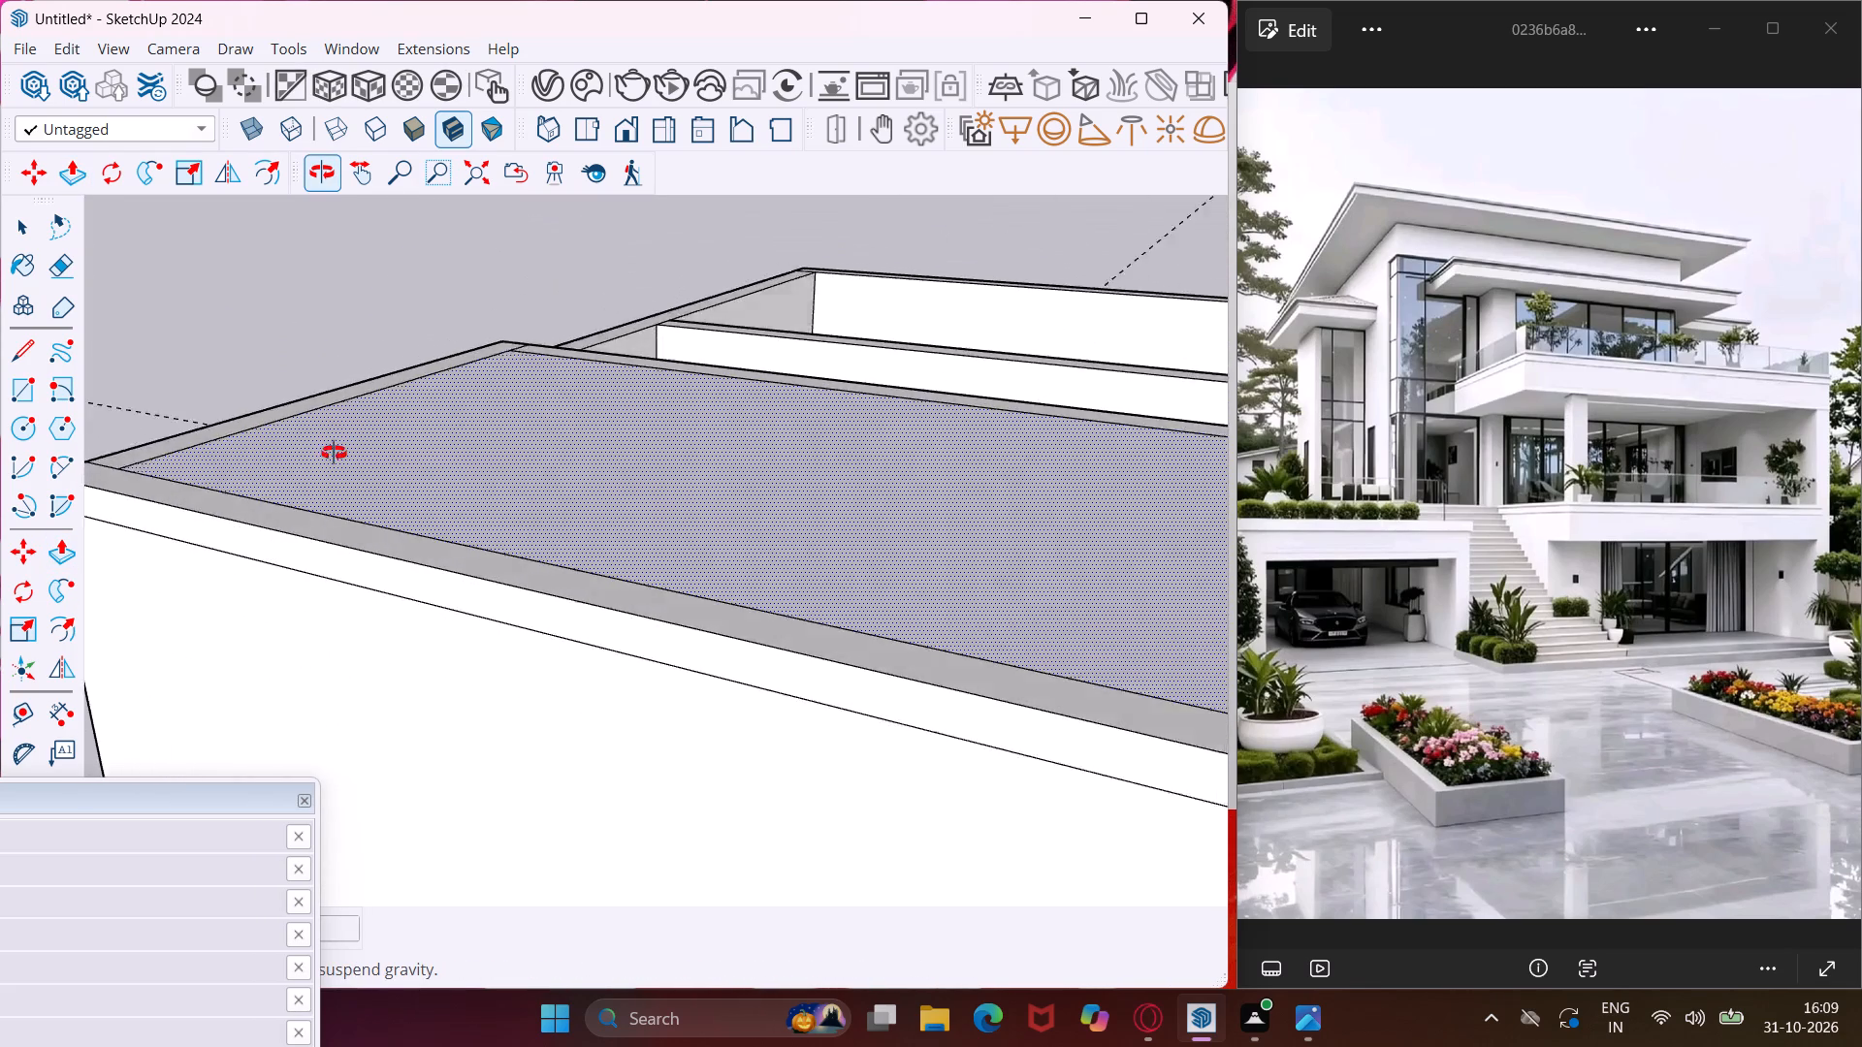
middle_drag(334, 453, 52, 364)
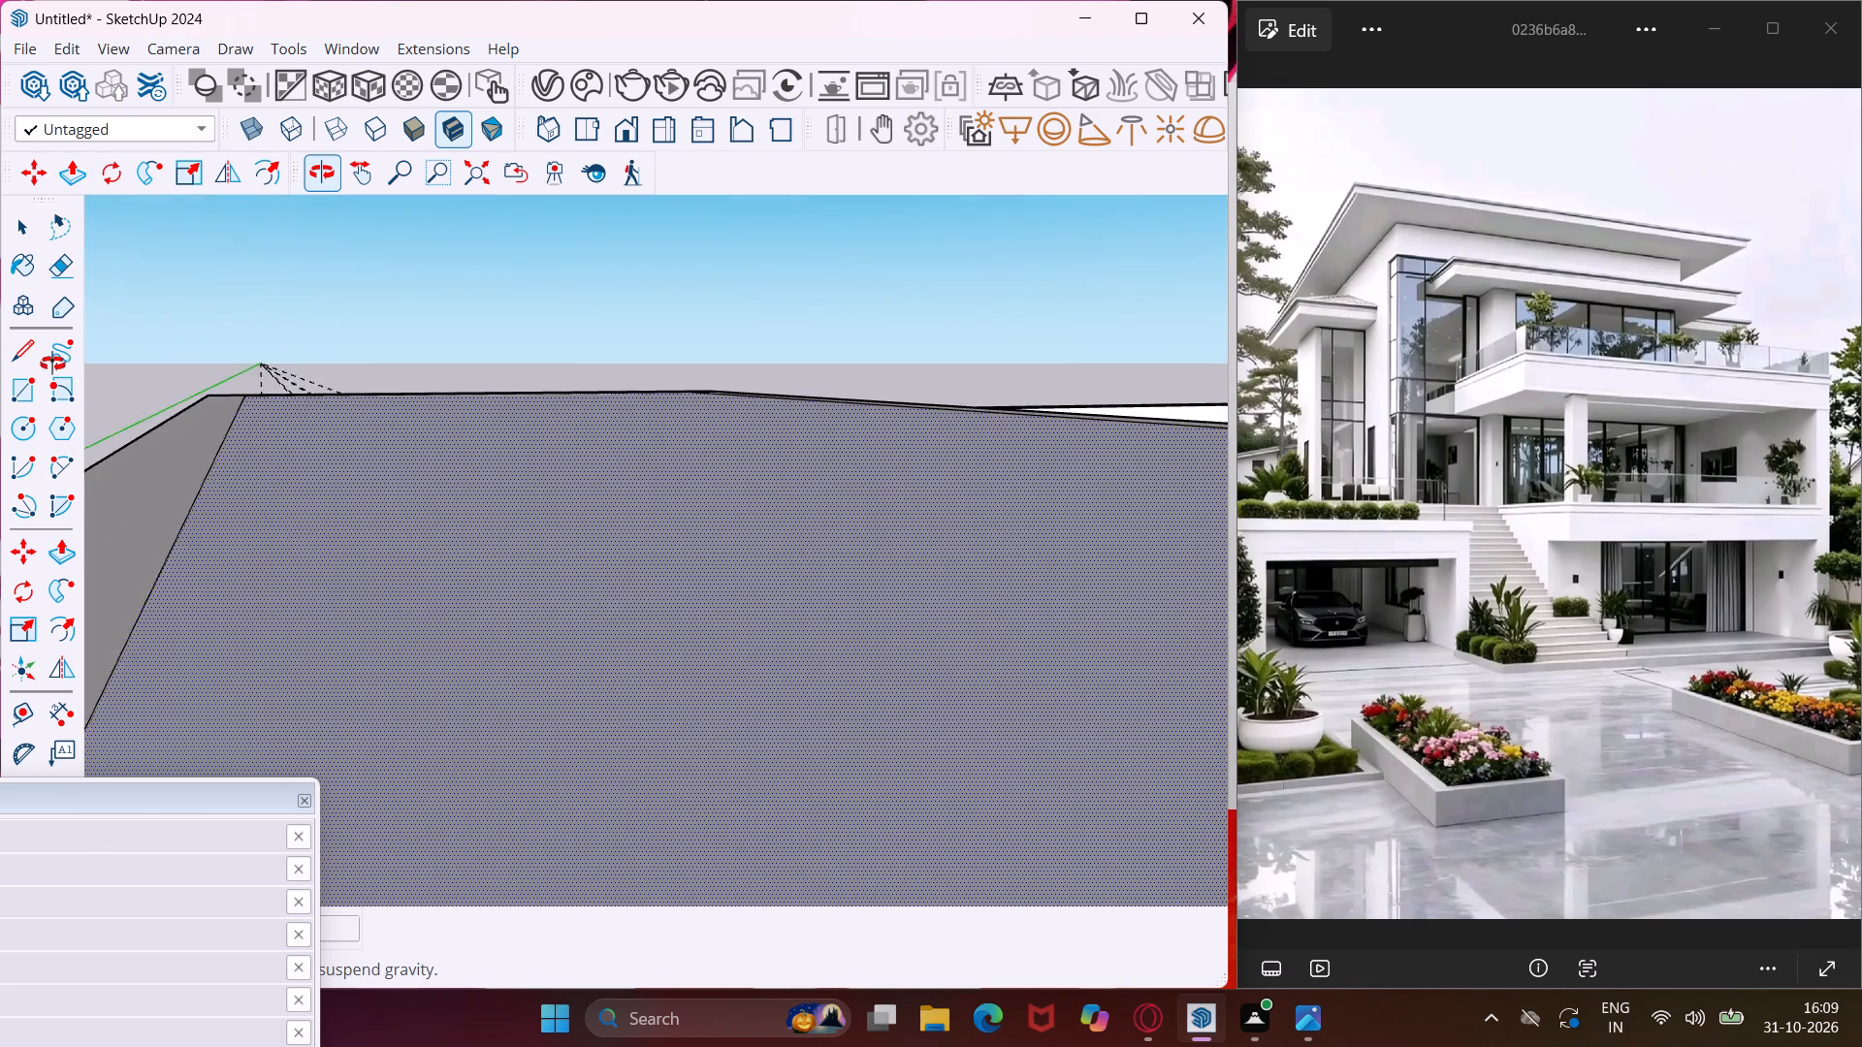
middle_drag(52, 364, 35, 364)
scroll(172, 383, down, 6)
scroll(294, 451, down, 6)
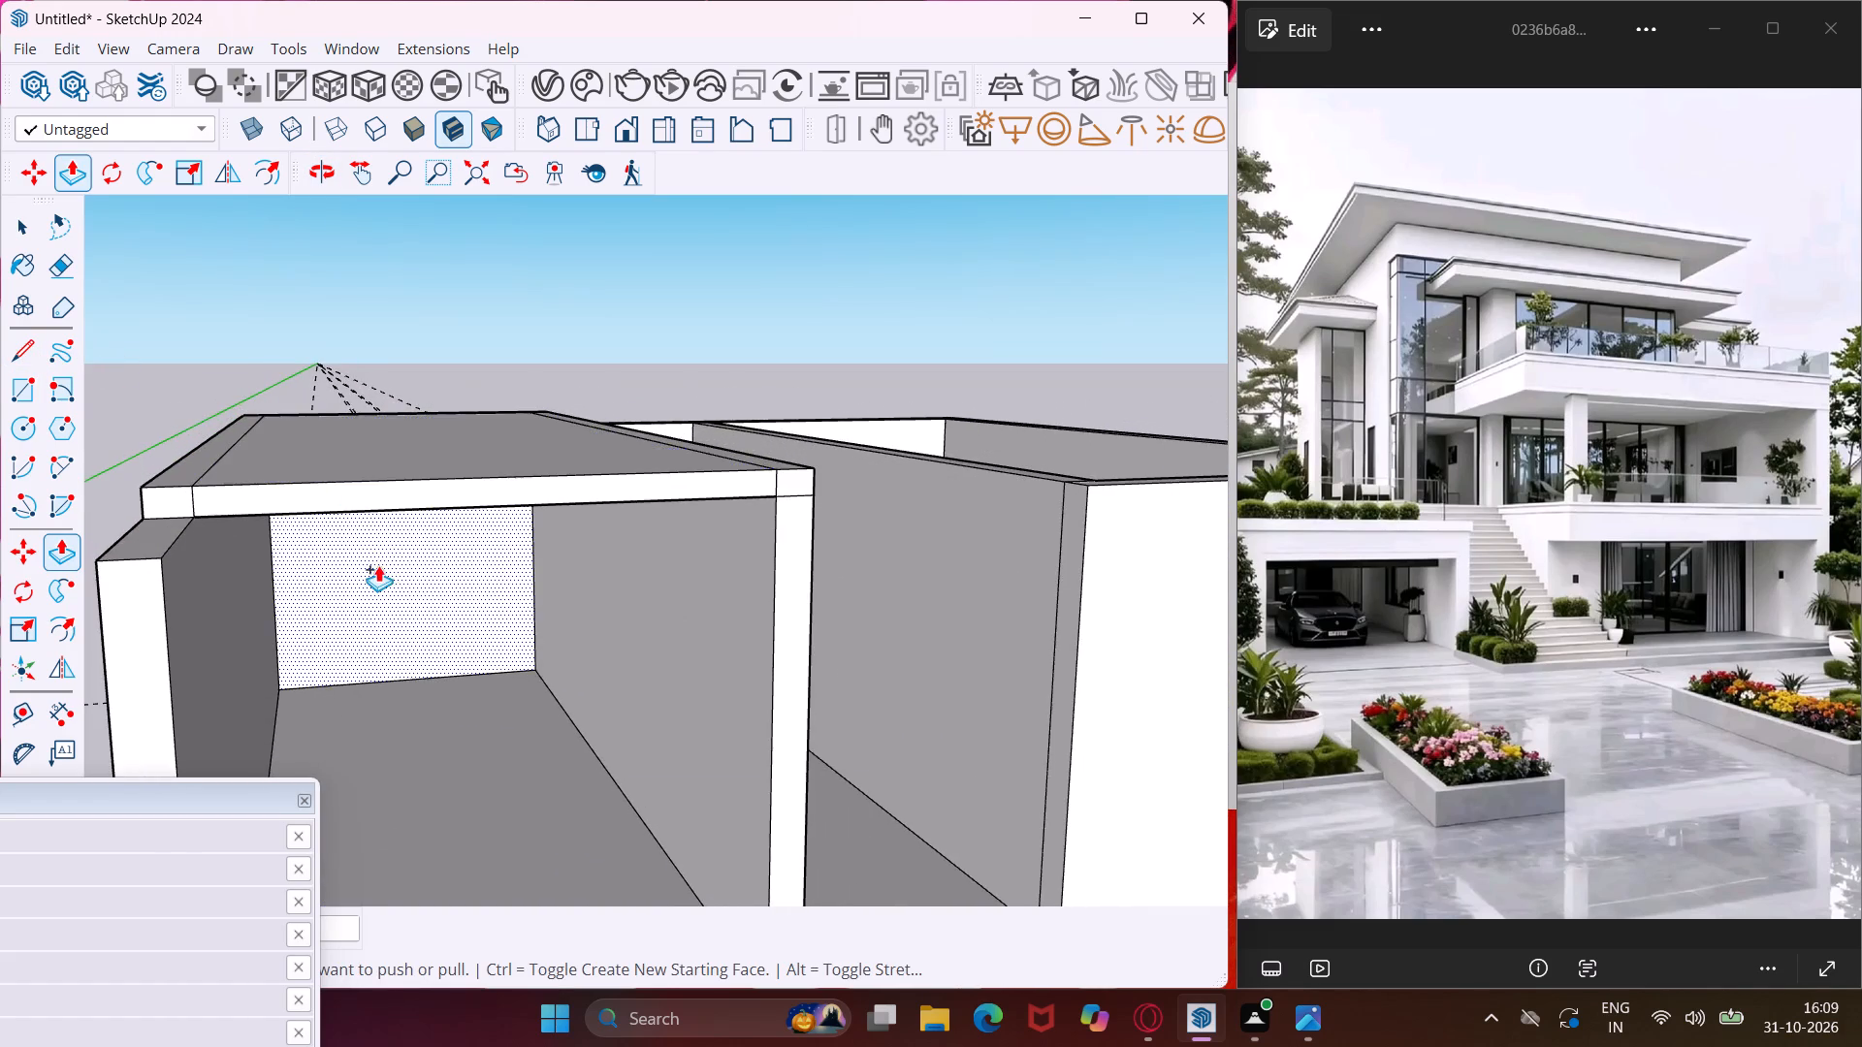
middle_drag(378, 564, 386, 450)
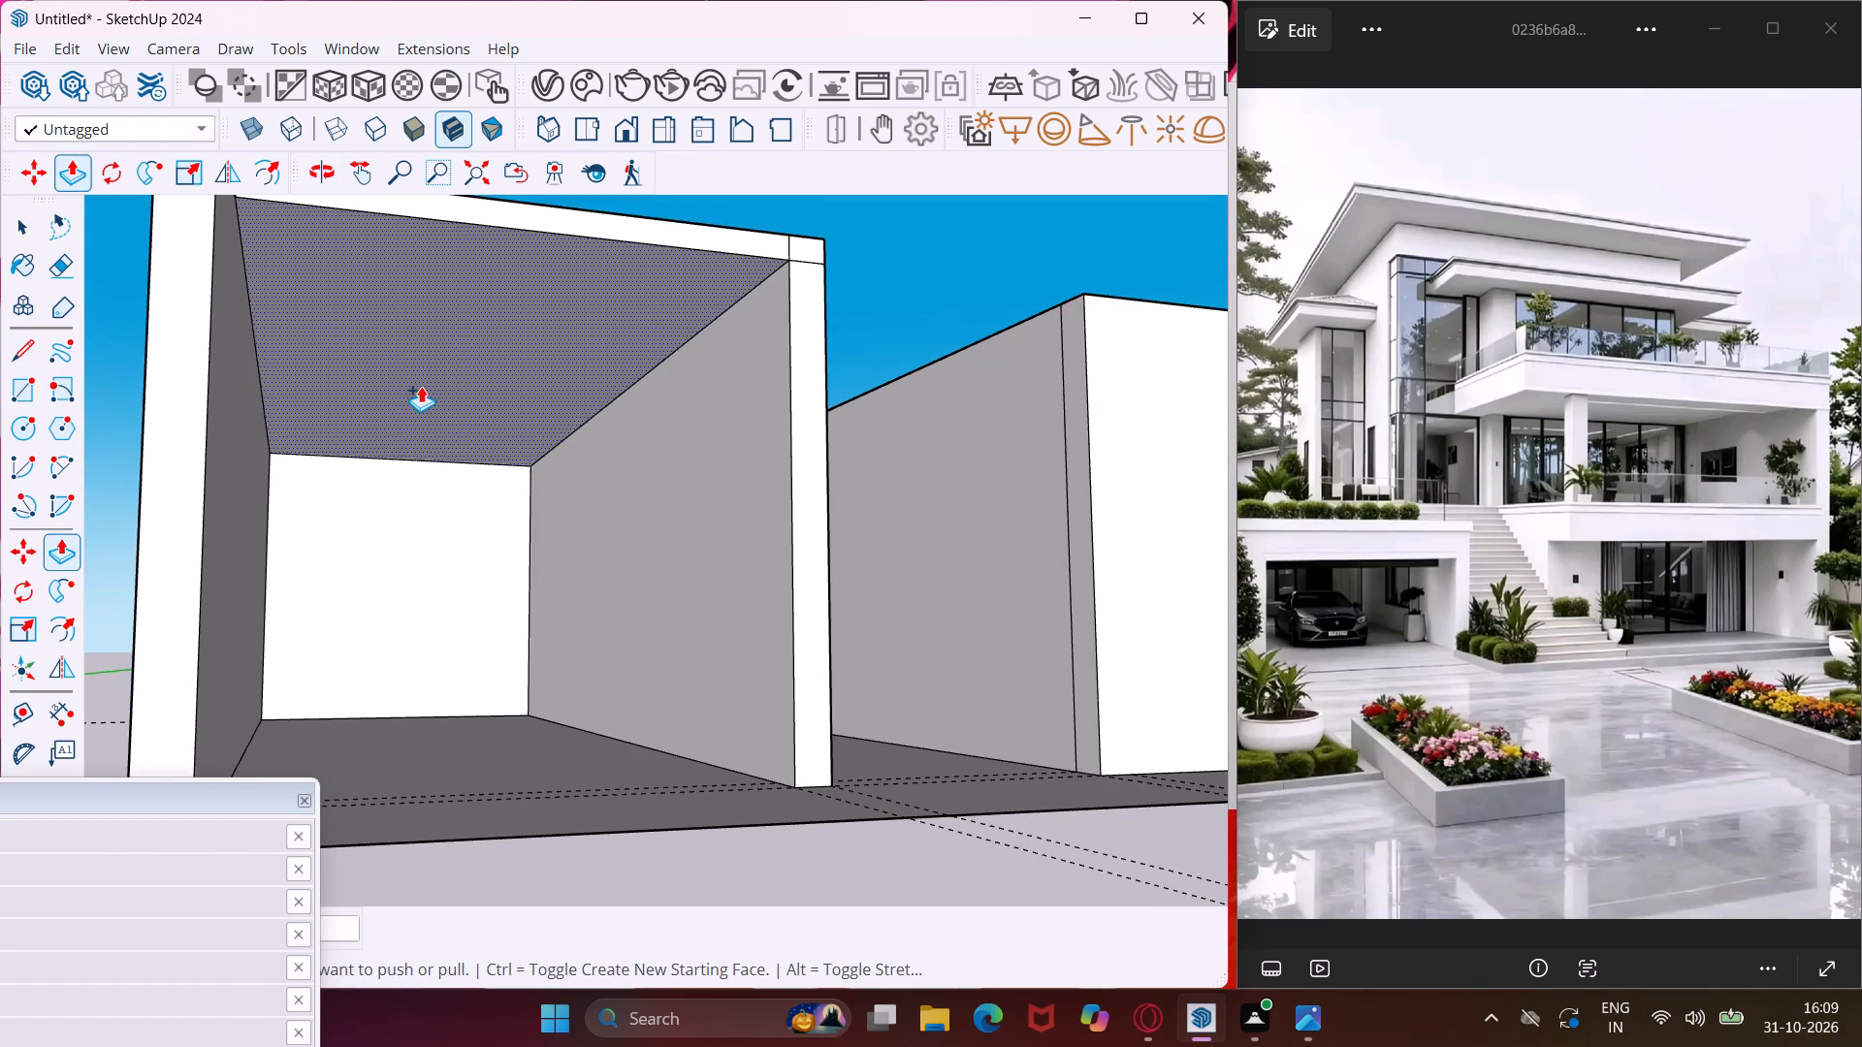
middle_drag(421, 386, 471, 466)
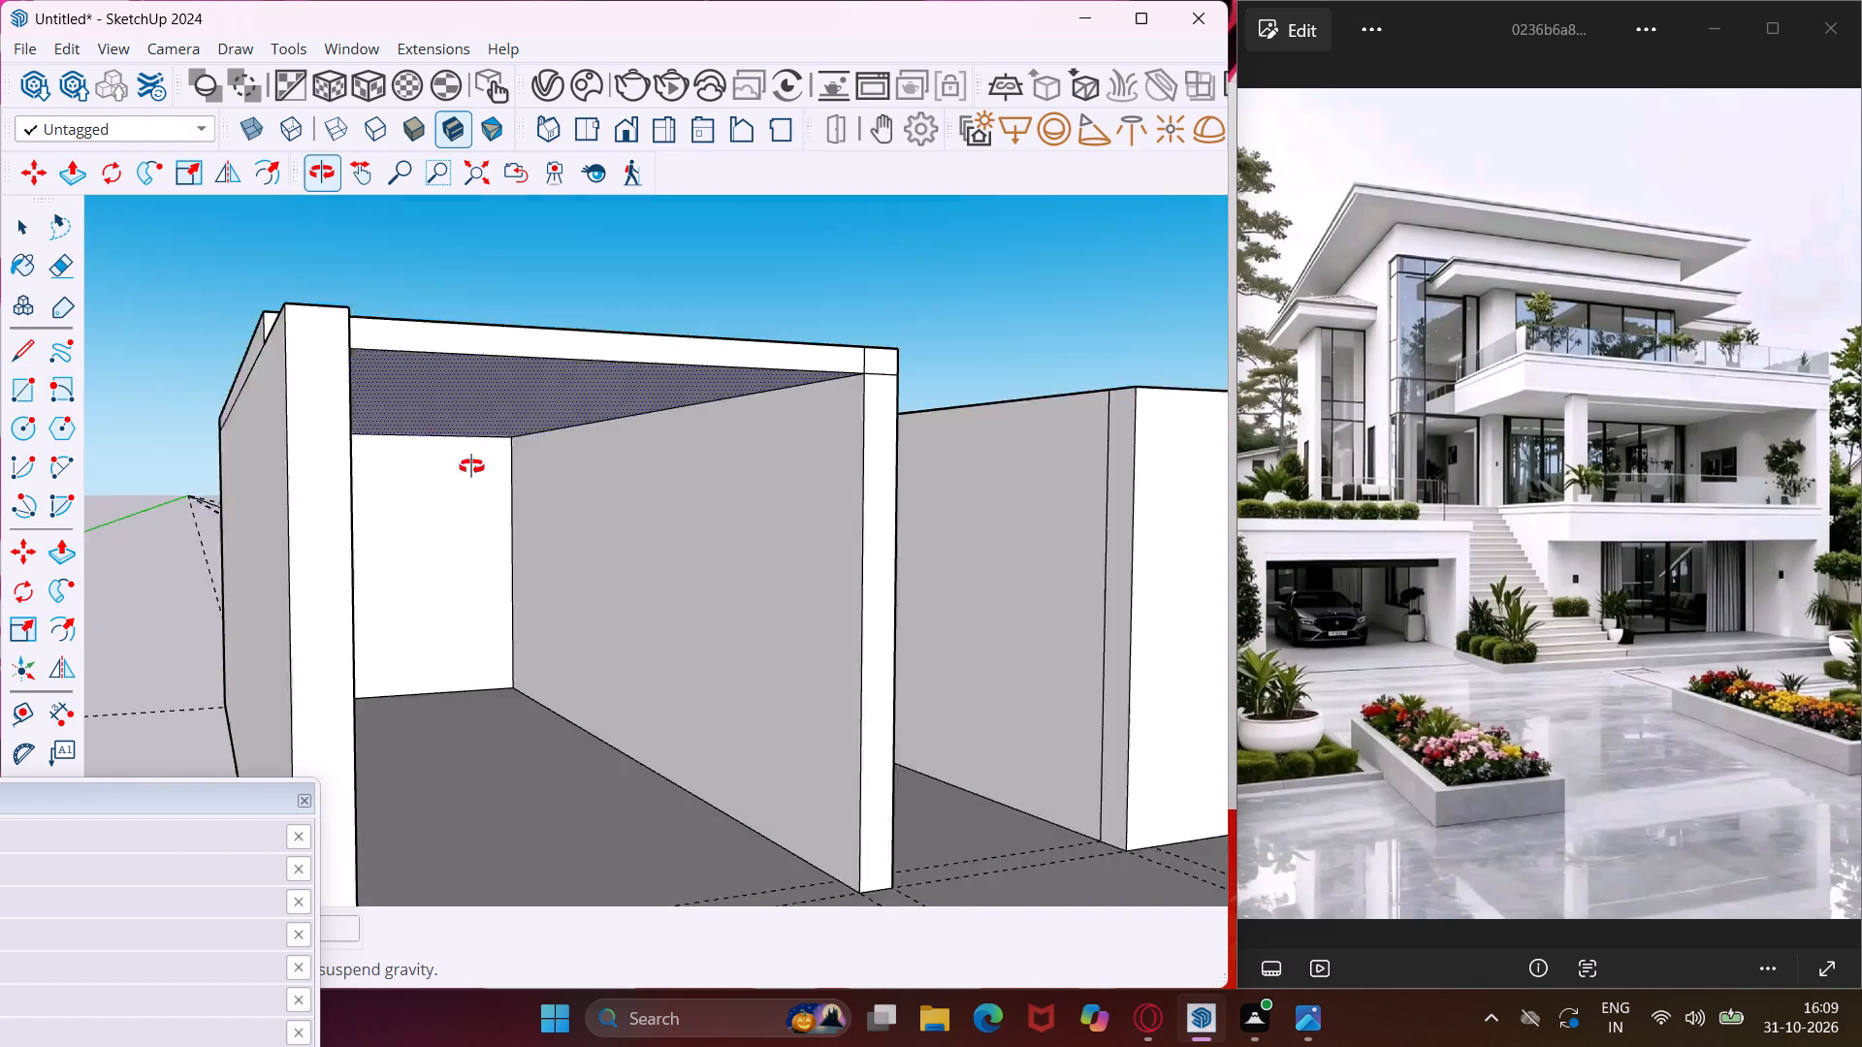
middle_drag(471, 466, 539, 534)
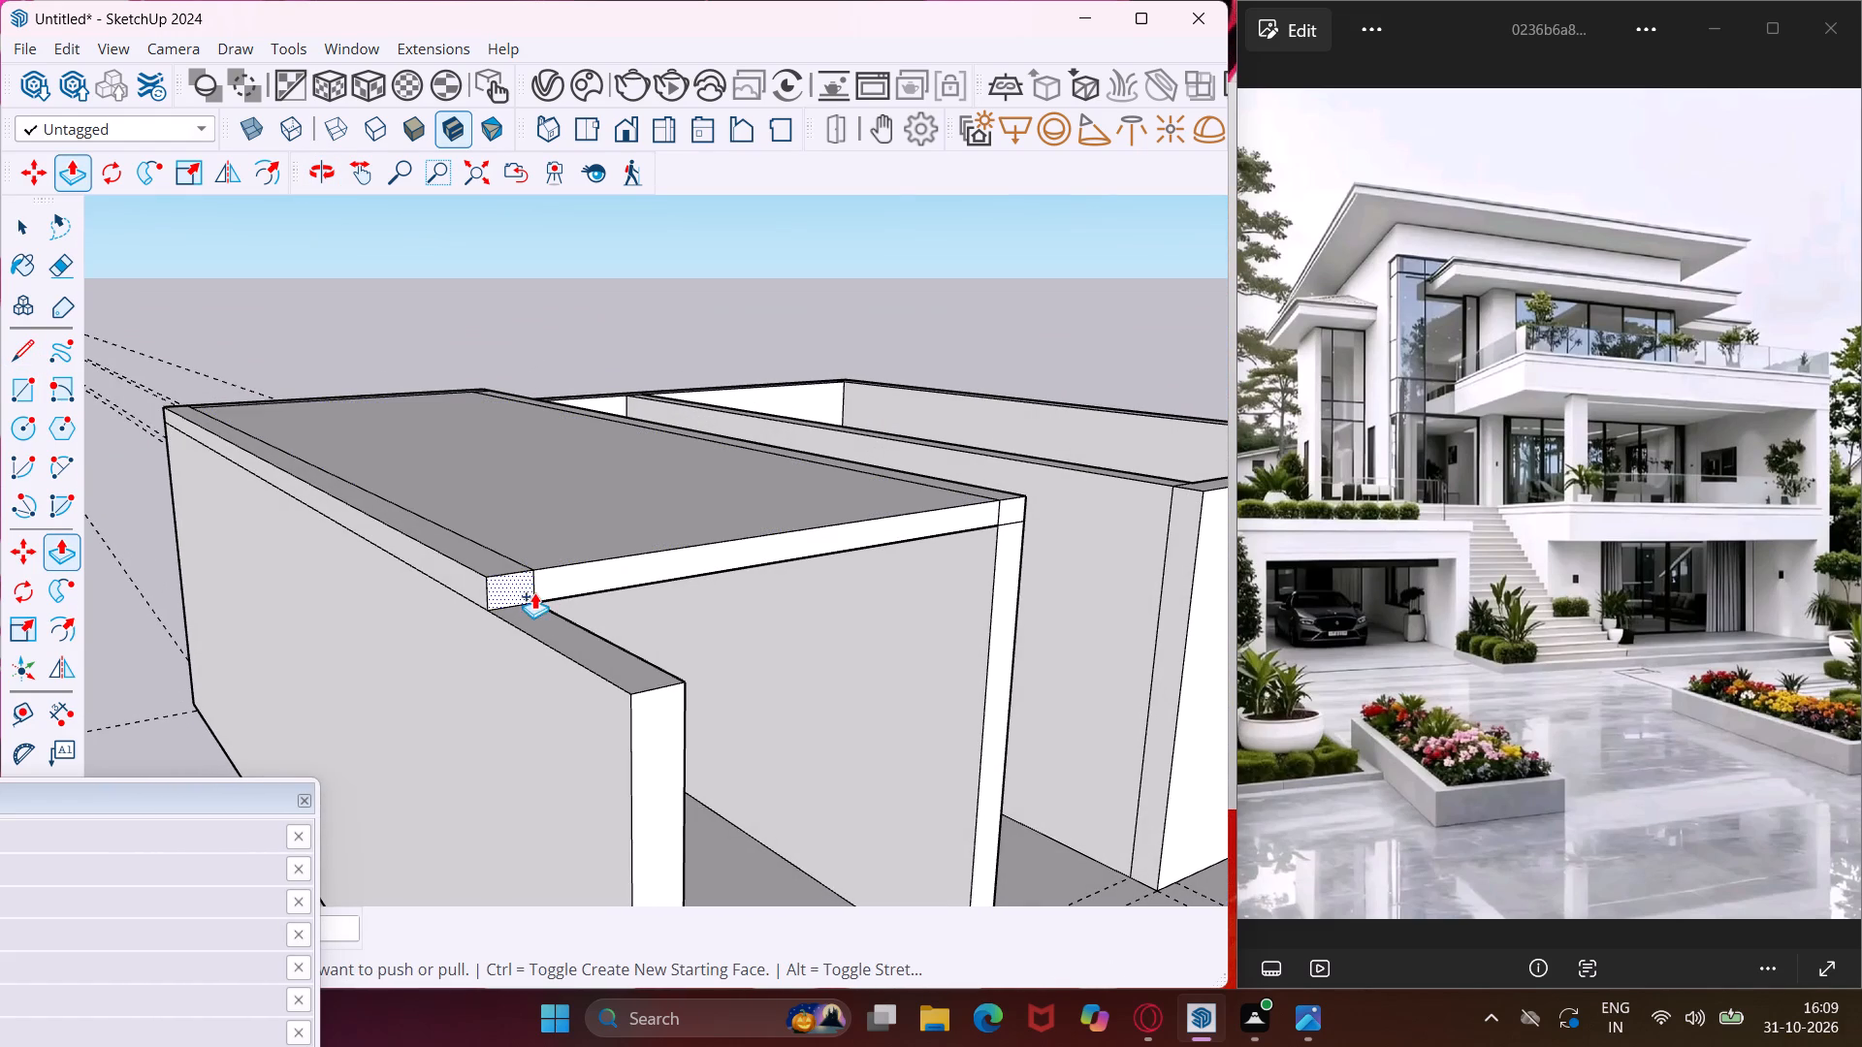
Push/Pull the roof slab's front edge and the left outer wall strip outward by a small equal overhang, filling their shared front corner.
scroll(497, 587, up, 7)
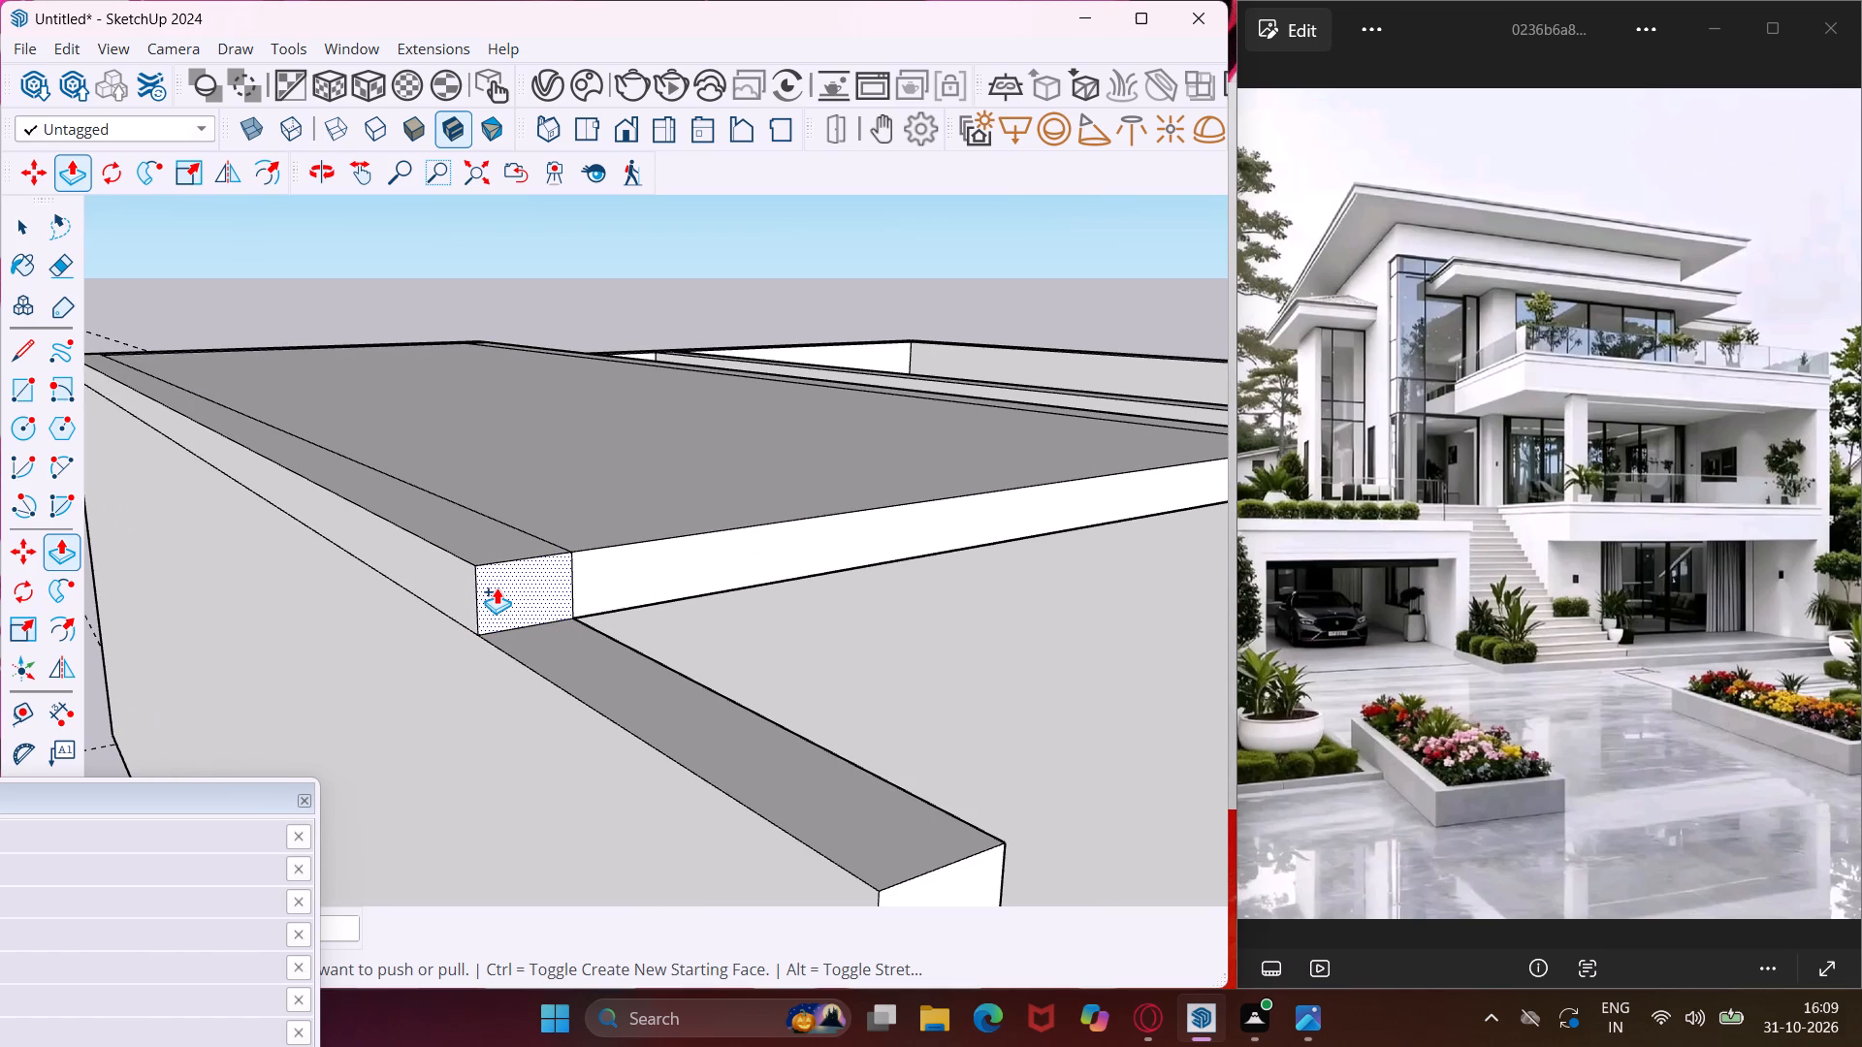
click(497, 587)
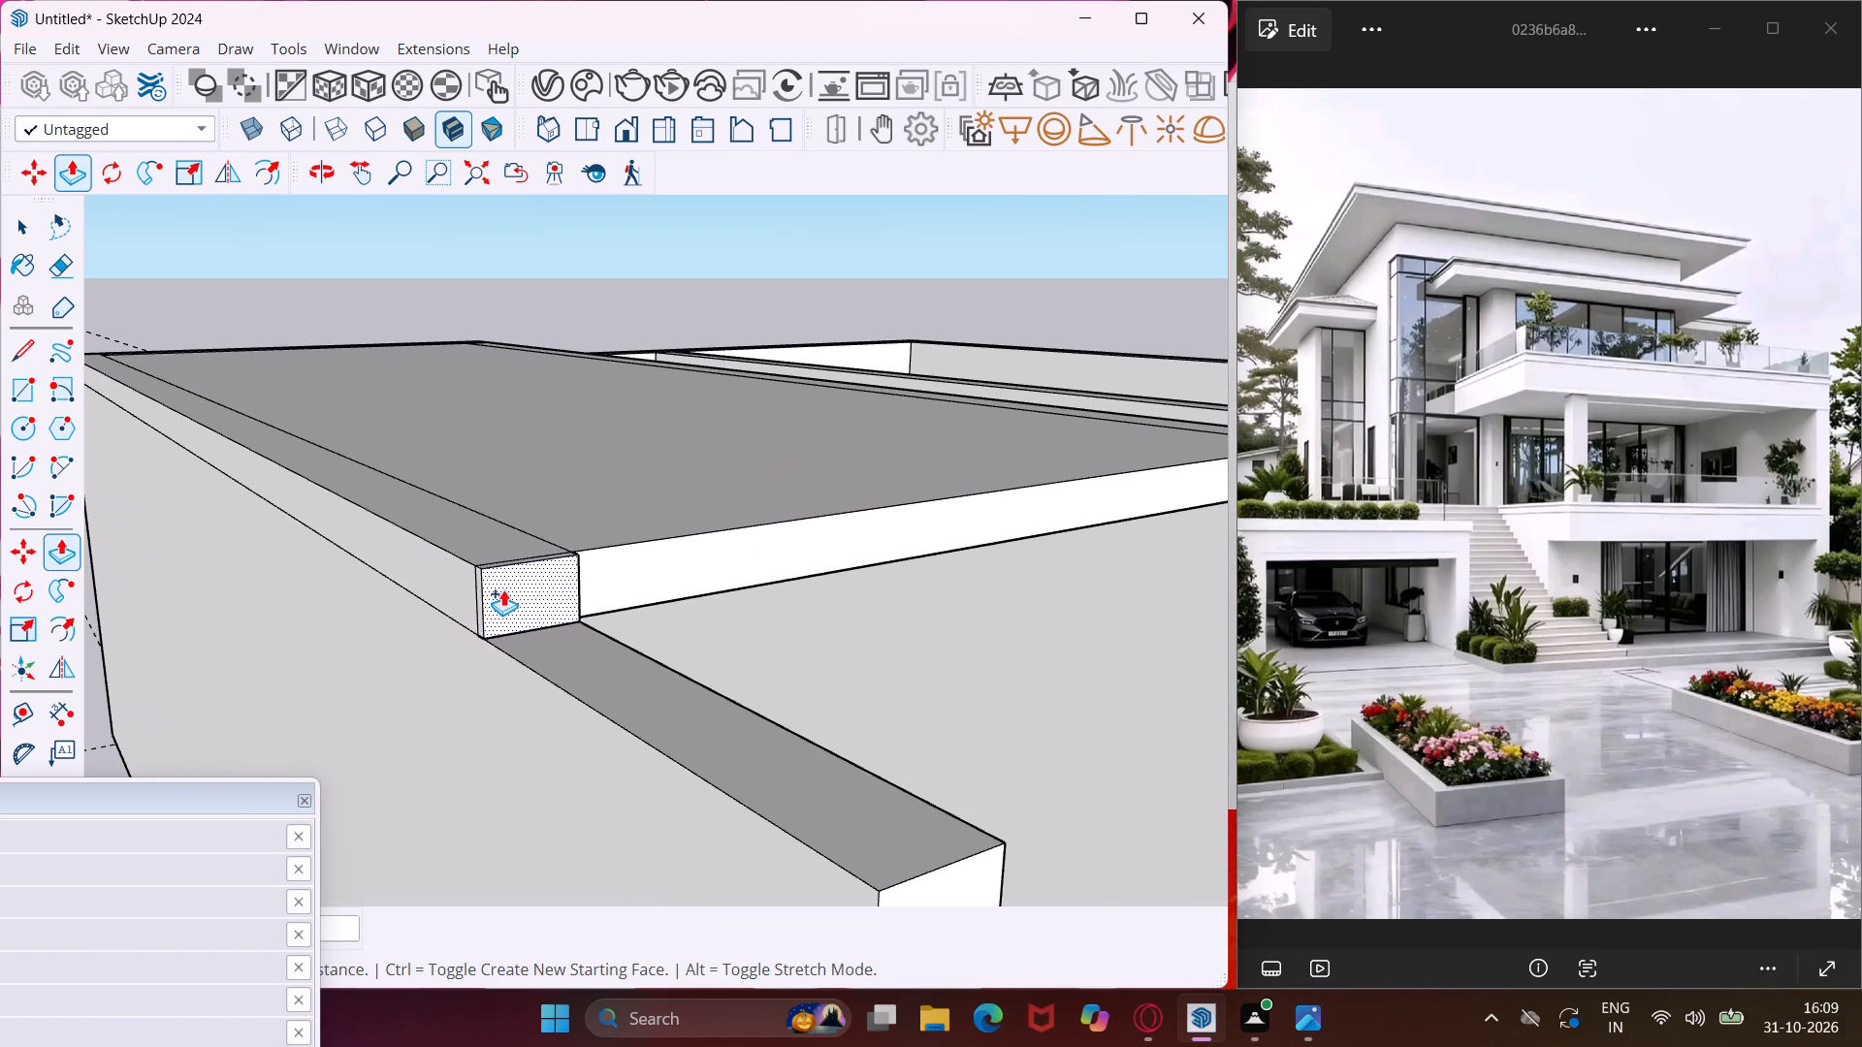
click(507, 592)
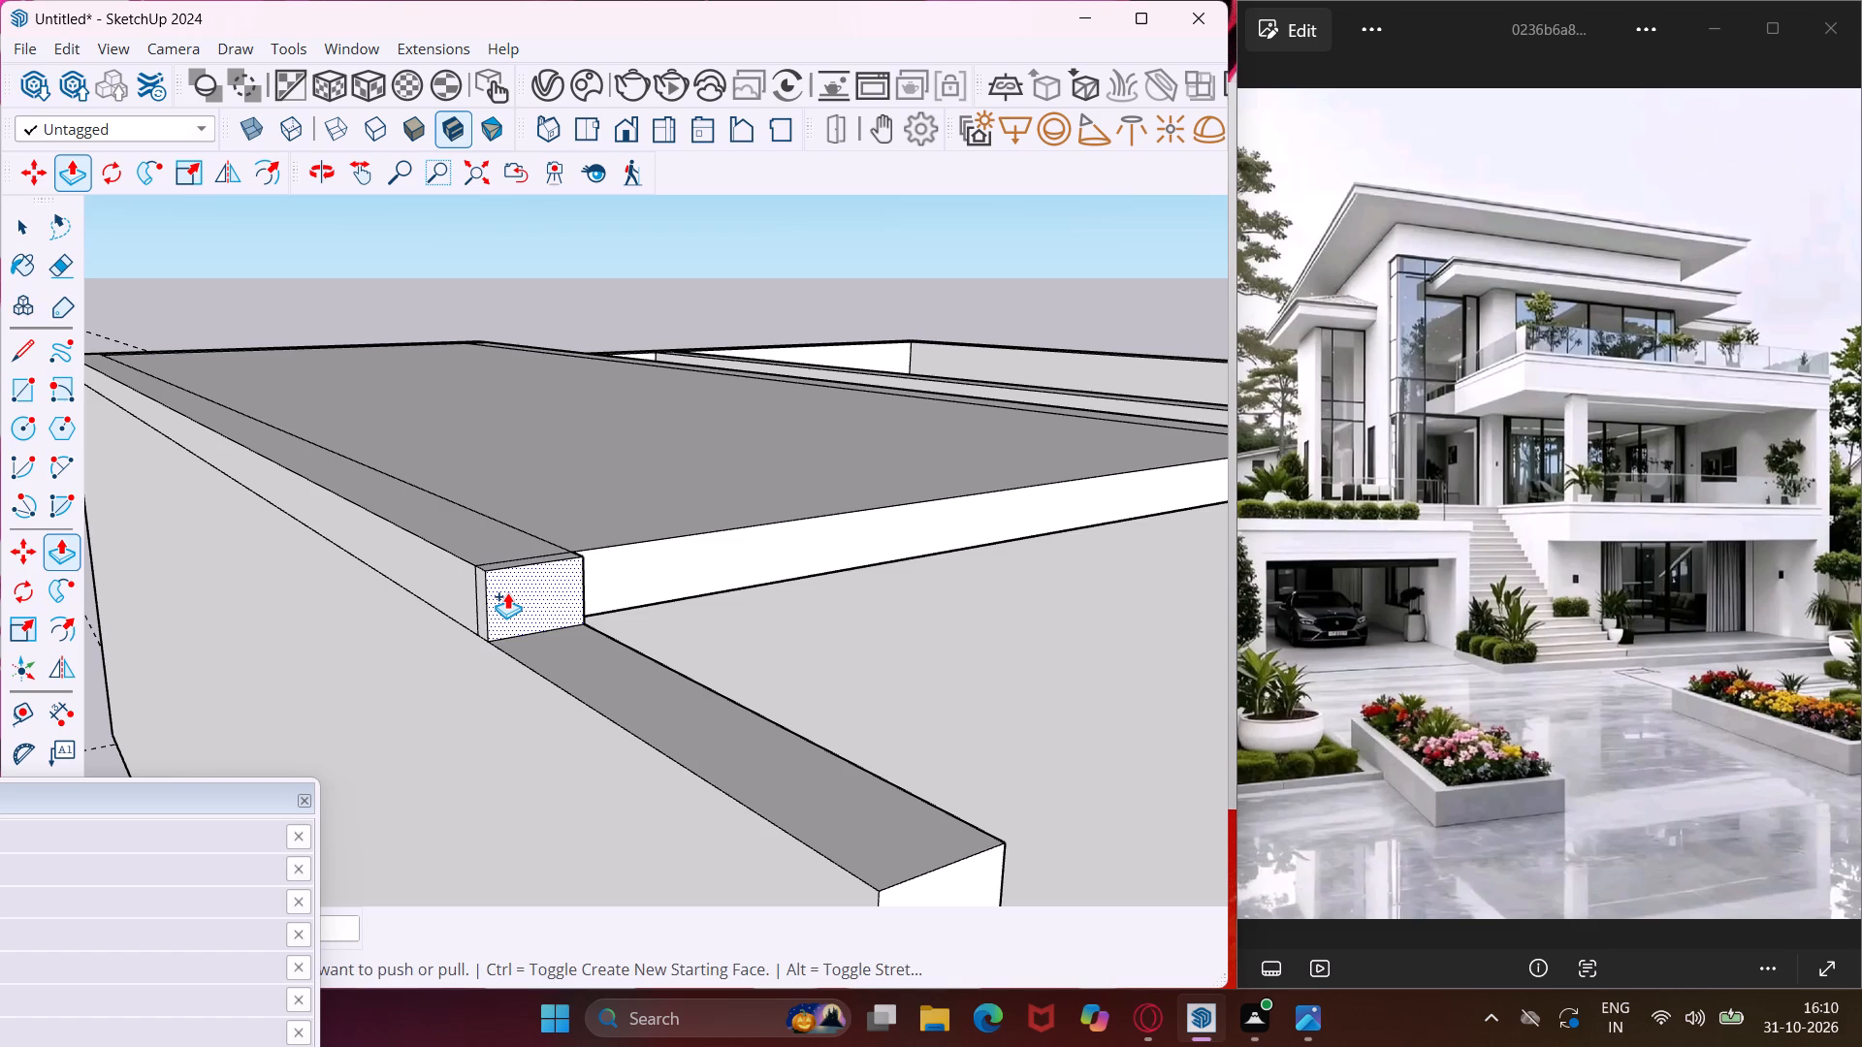
scroll(608, 562, up, 4)
double_click(609, 561)
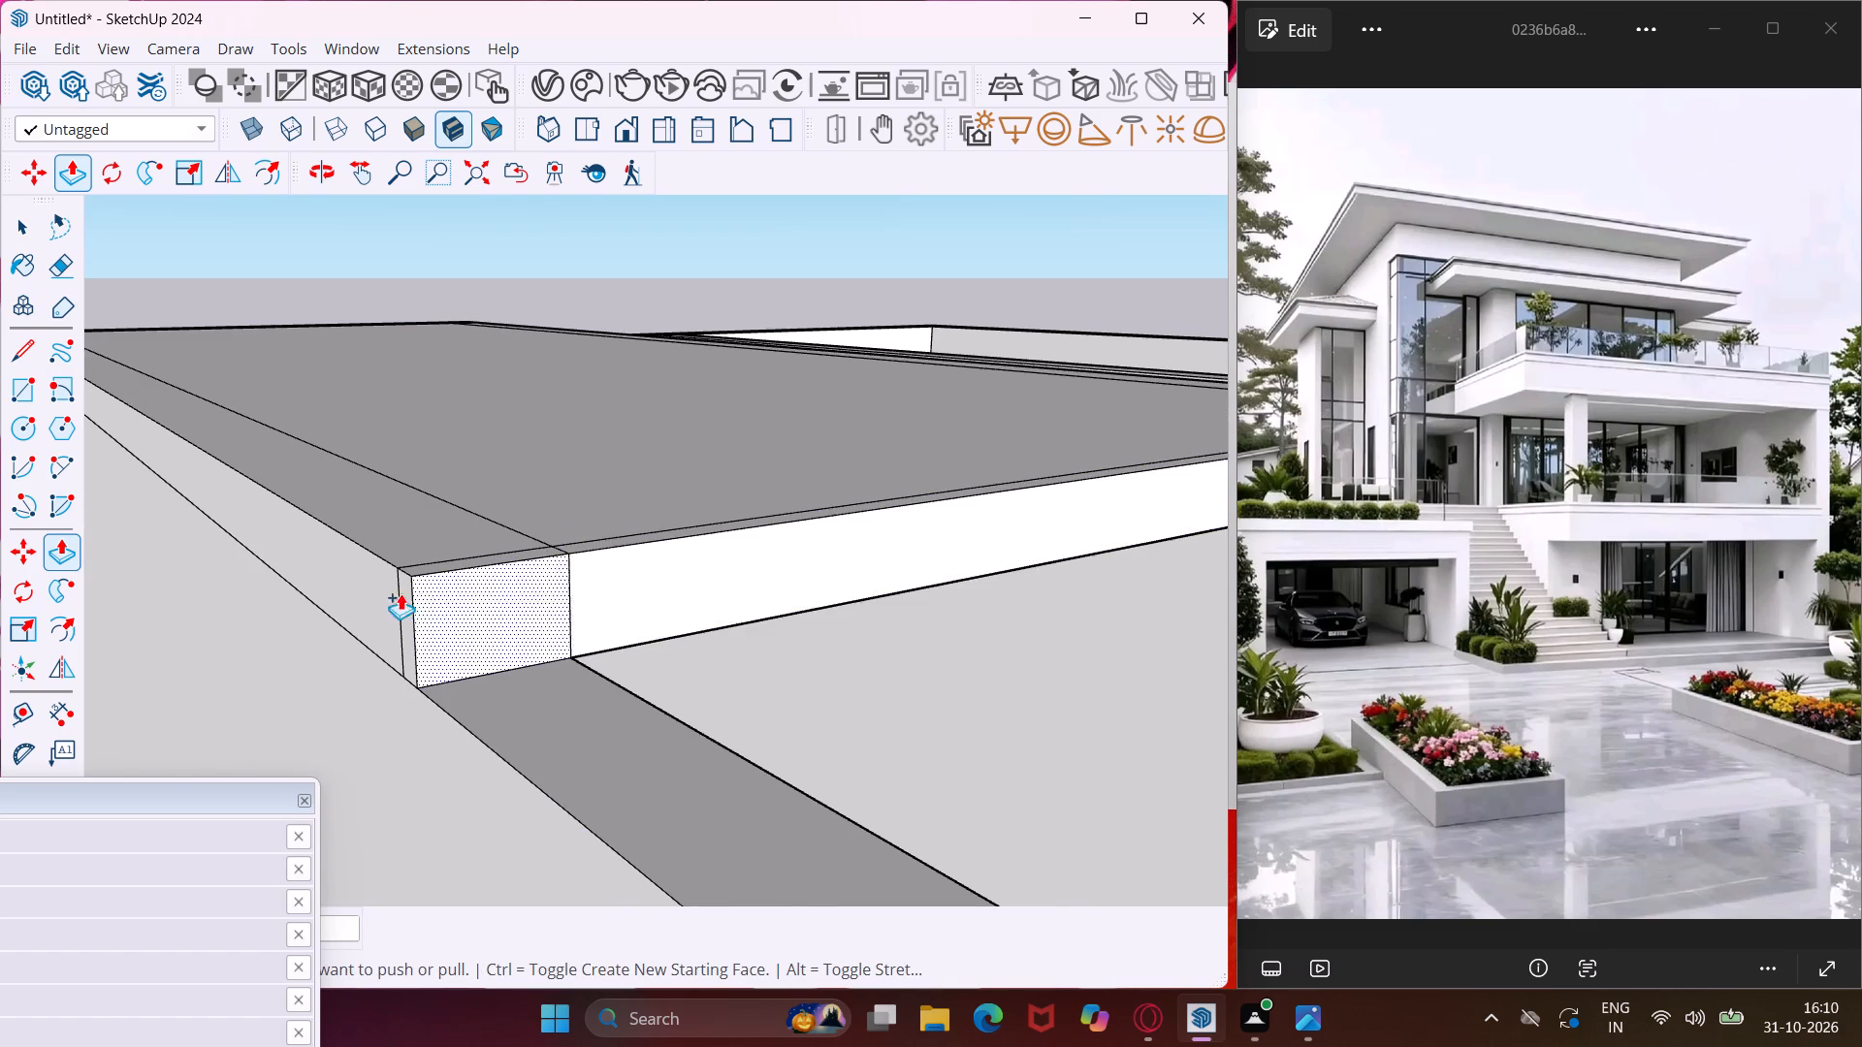
scroll(351, 584, up, 4)
double_click(352, 584)
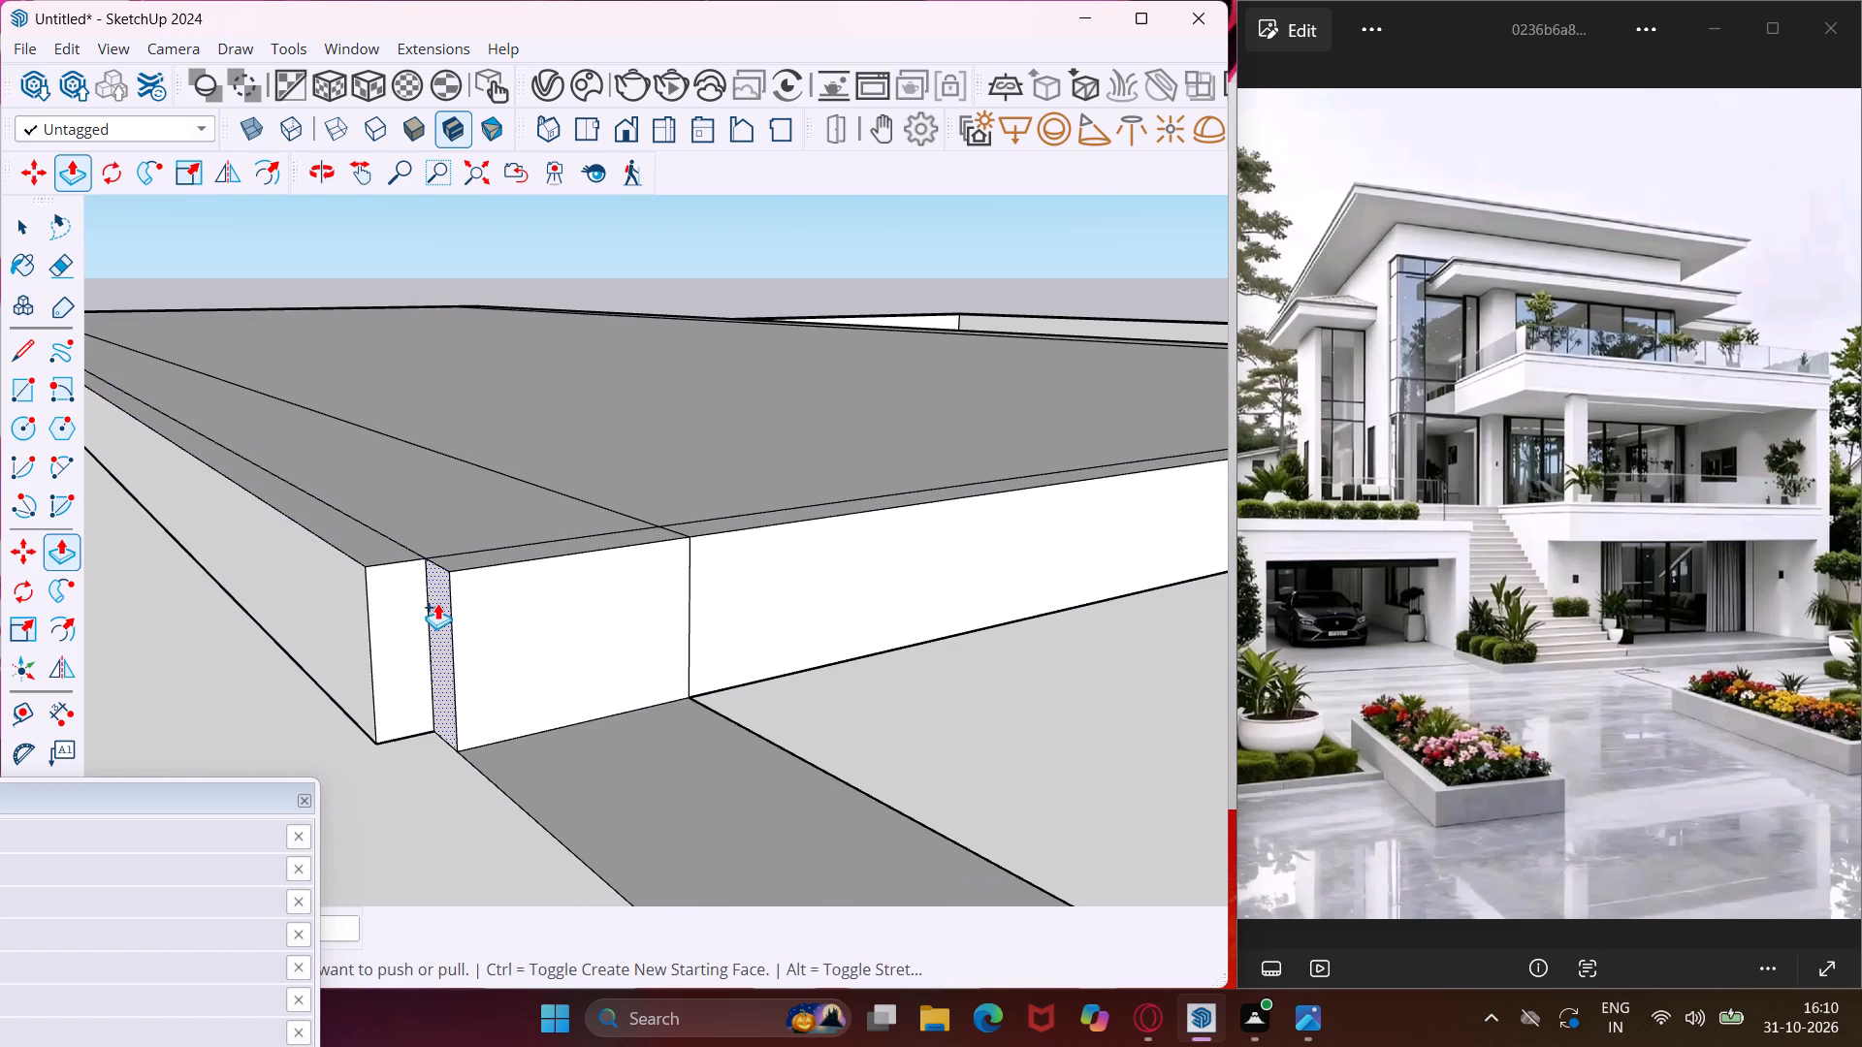
double_click(437, 603)
Repeat the same overhang on the interior wall strip's front end and outward side face, filling the front corner between them.
scroll(372, 613, down, 11)
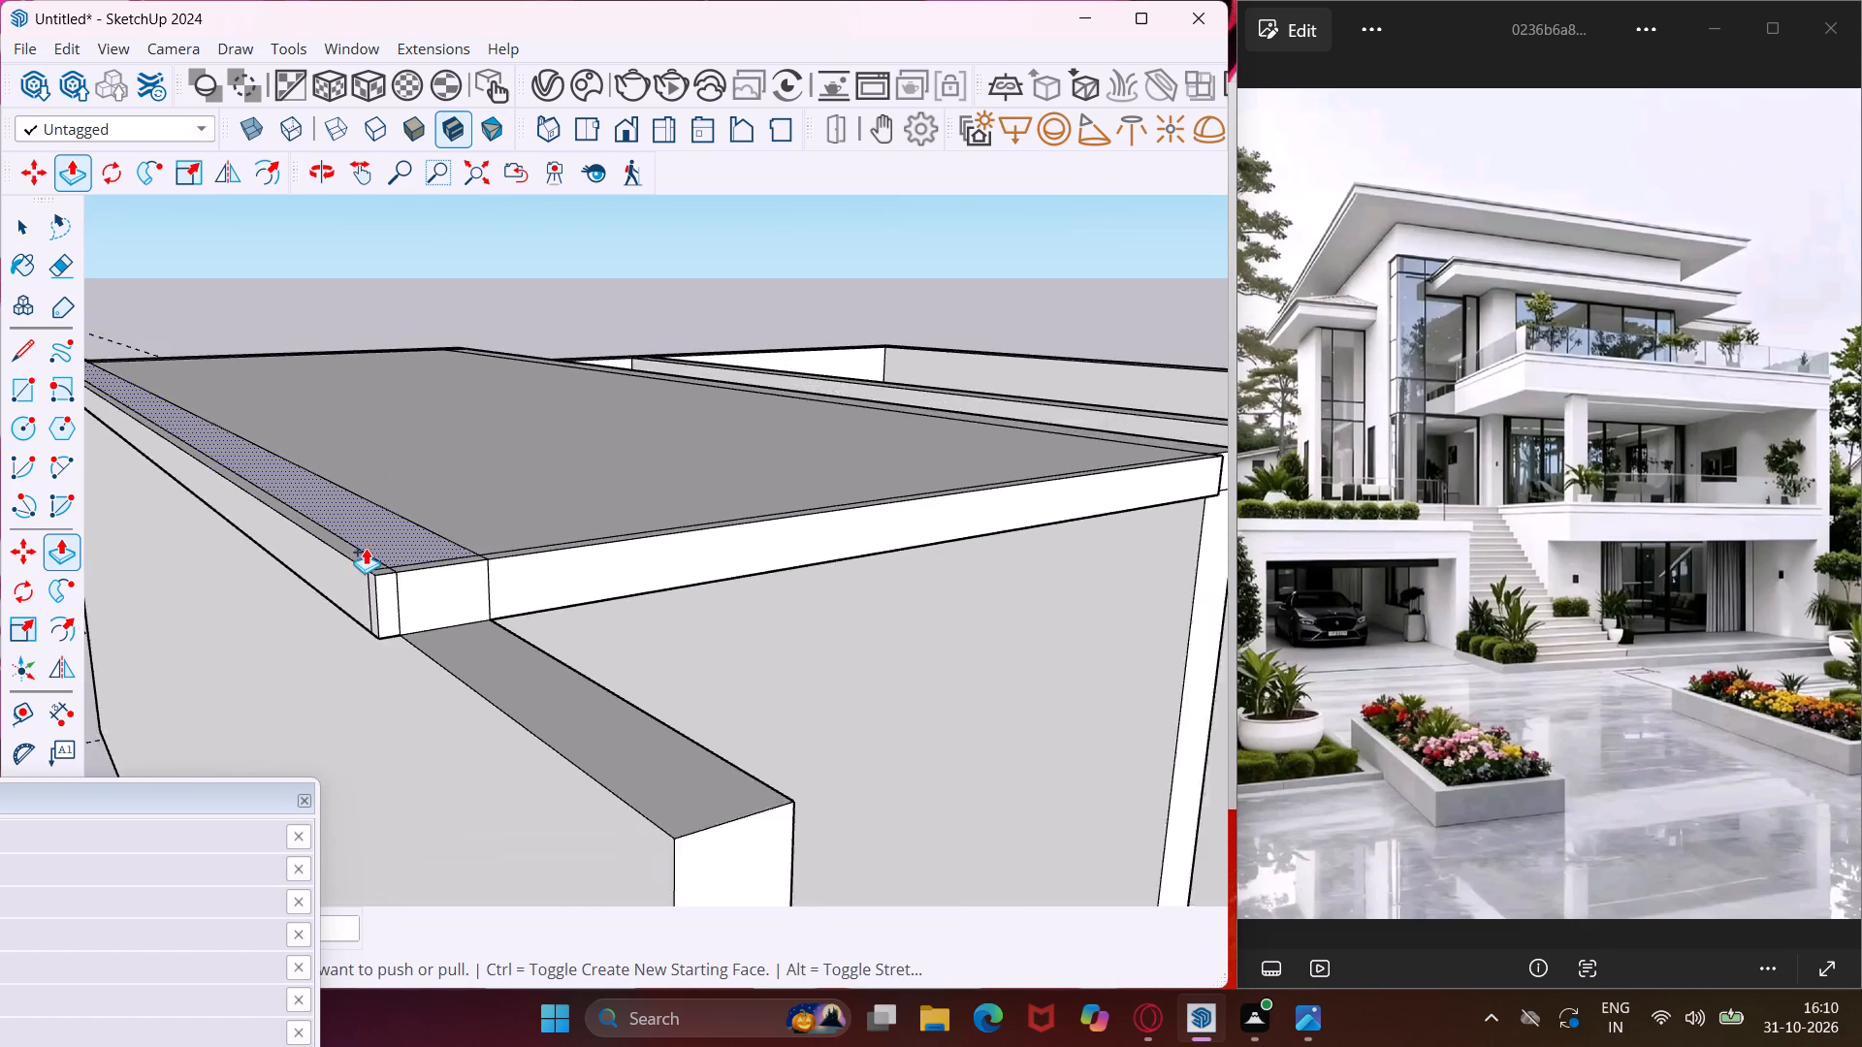
scroll(366, 548, down, 1)
middle_drag(379, 543, 136, 526)
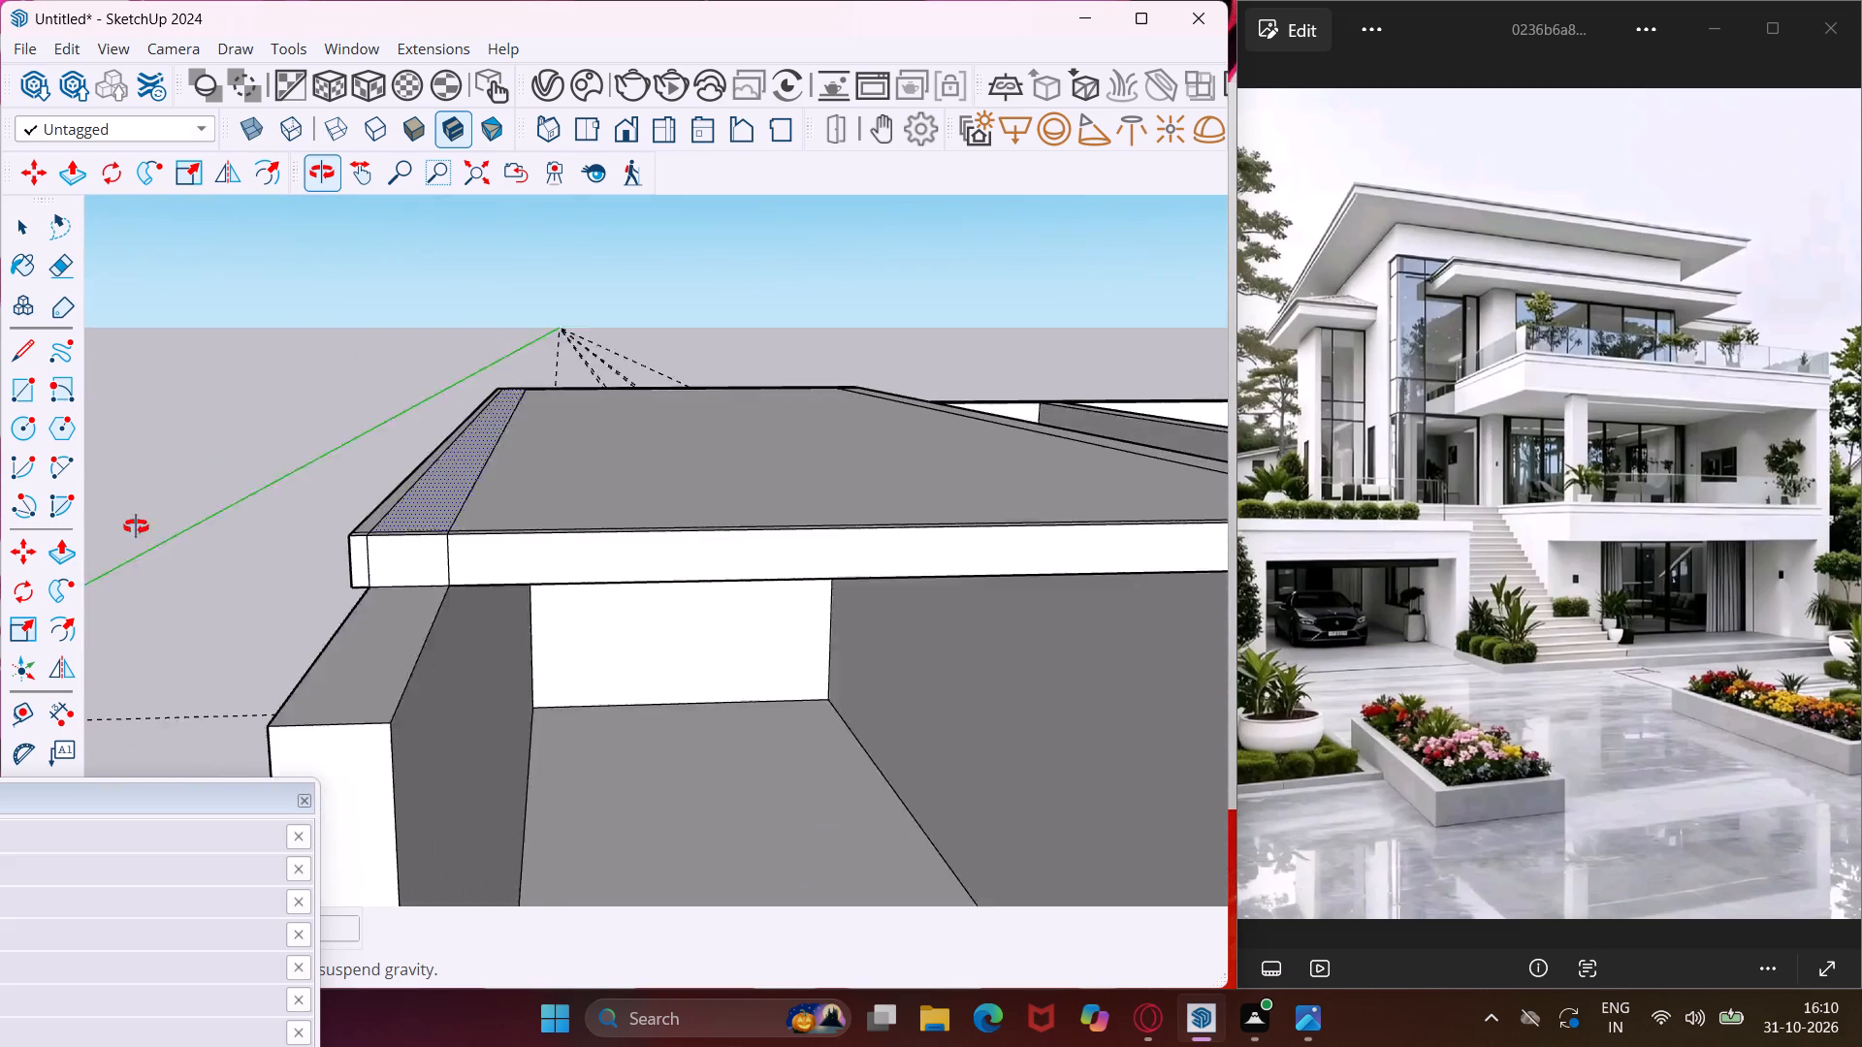
middle_drag(136, 526, 81, 527)
scroll(465, 465, down, 6)
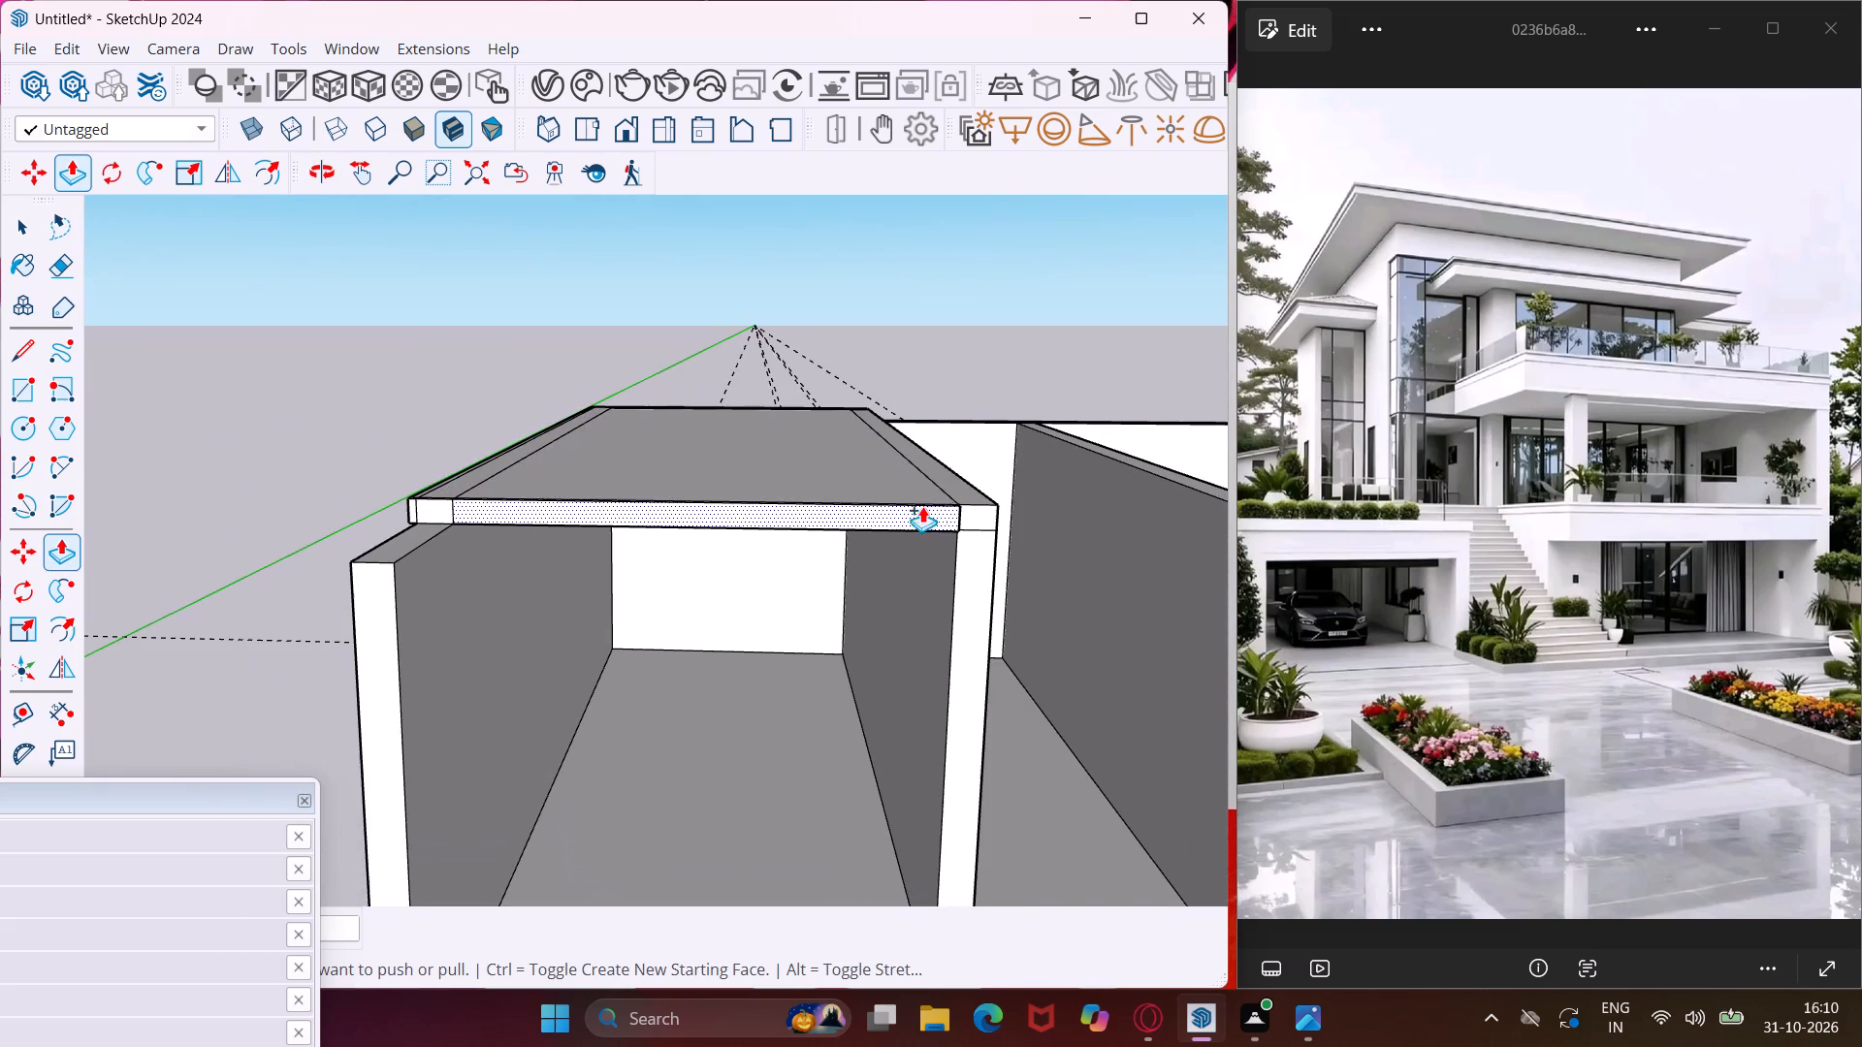
scroll(957, 508, up, 9)
double_click(981, 514)
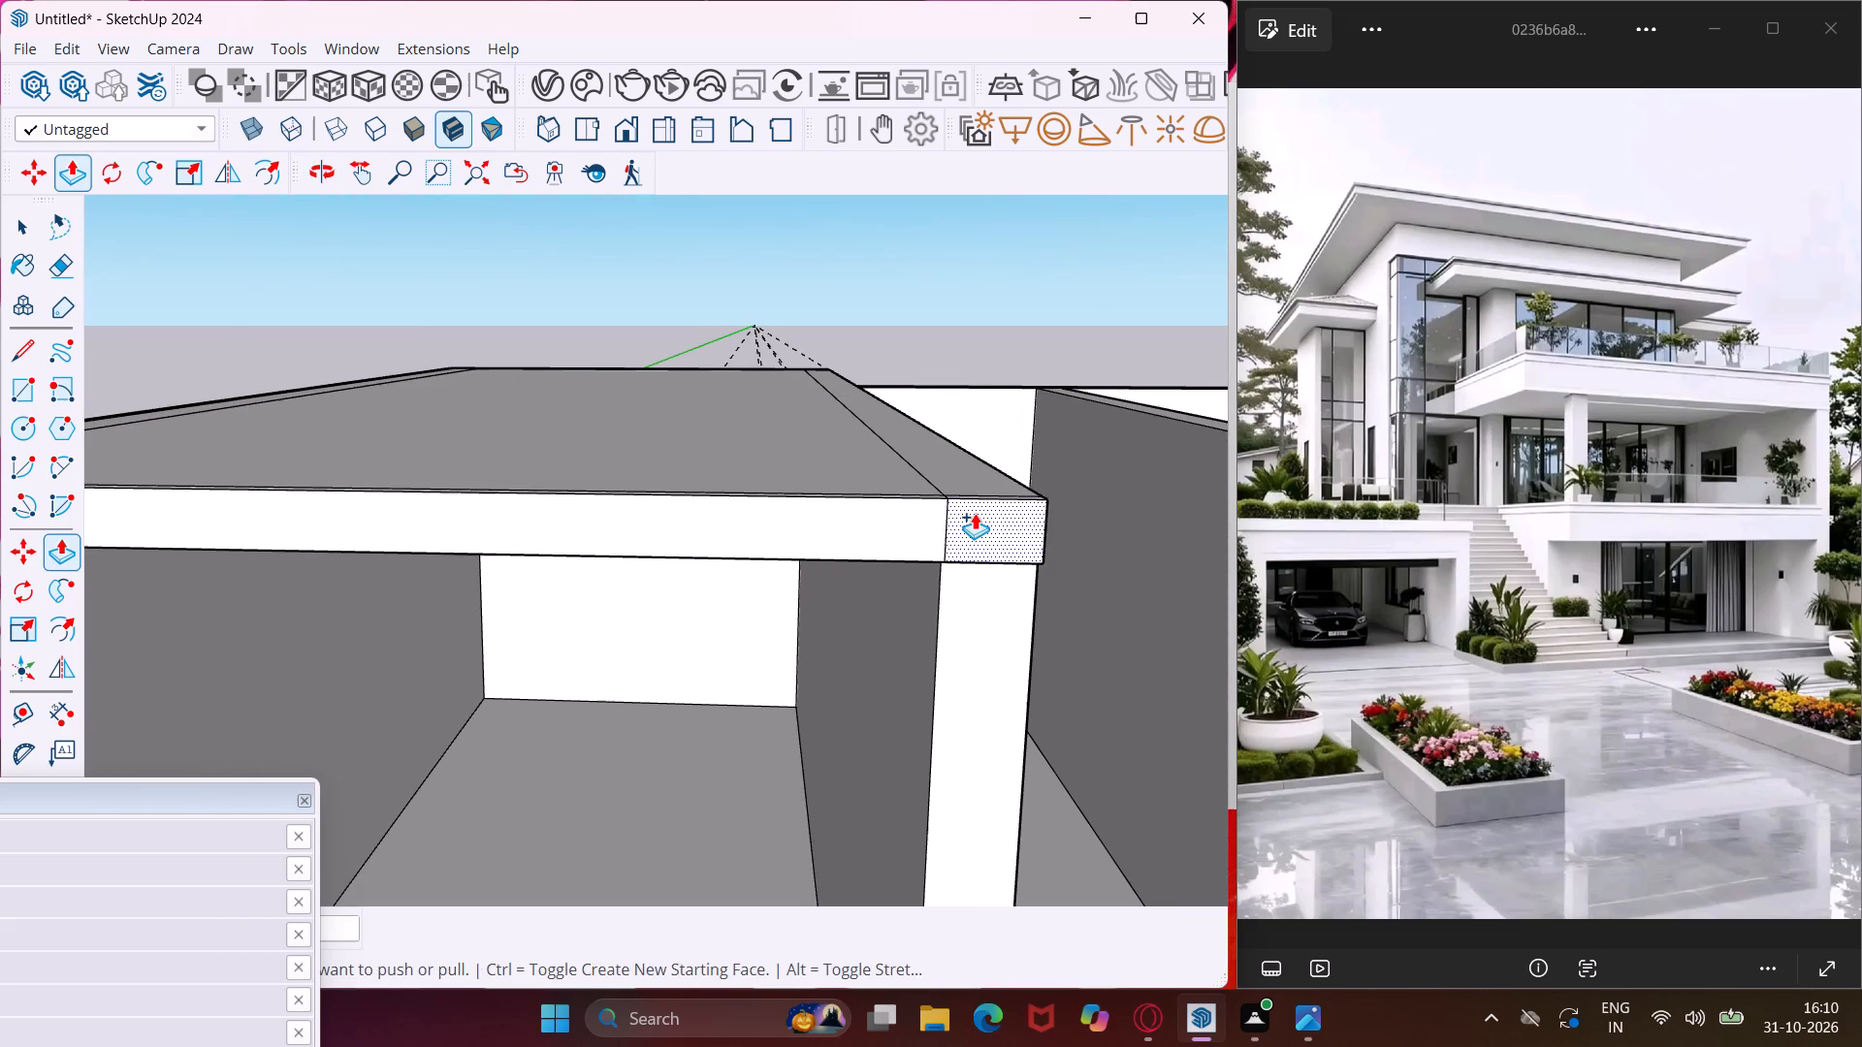
middle_drag(975, 513, 649, 557)
scroll(1033, 631, up, 4)
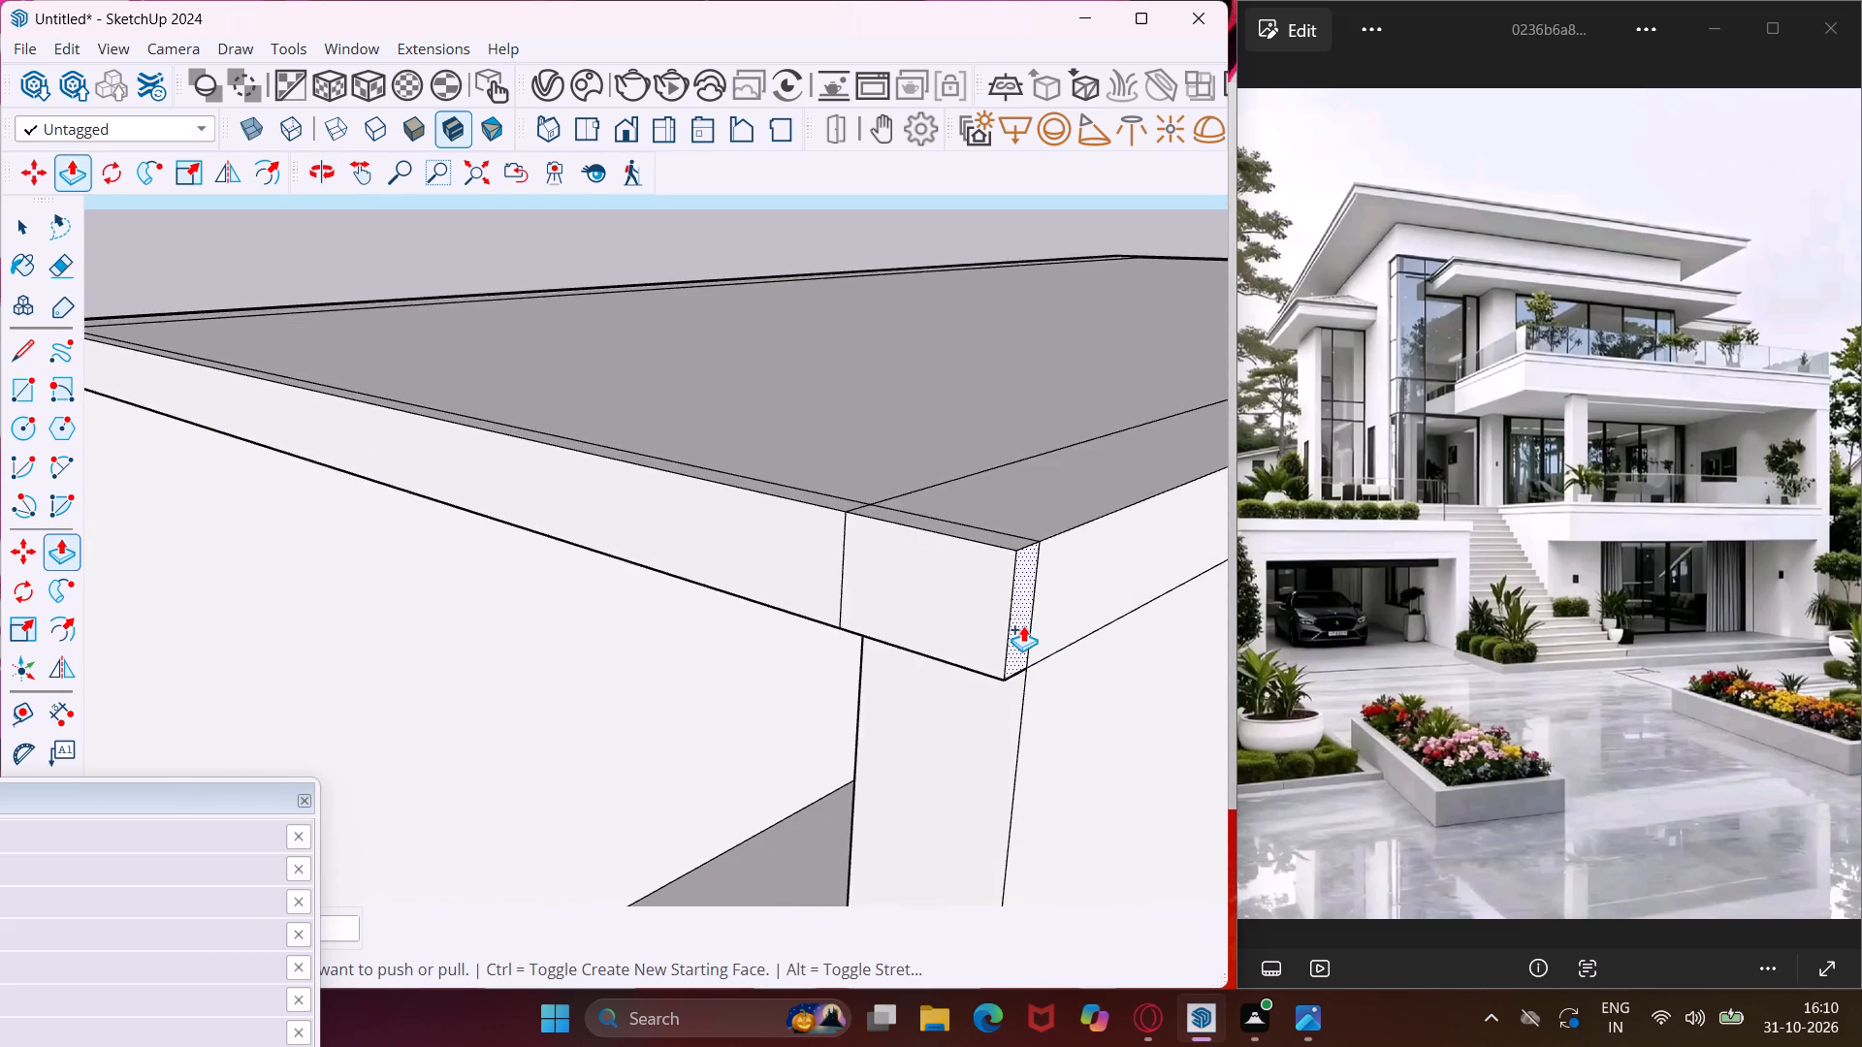
scroll(1023, 625, up, 5)
double_click(1019, 618)
double_click(1133, 535)
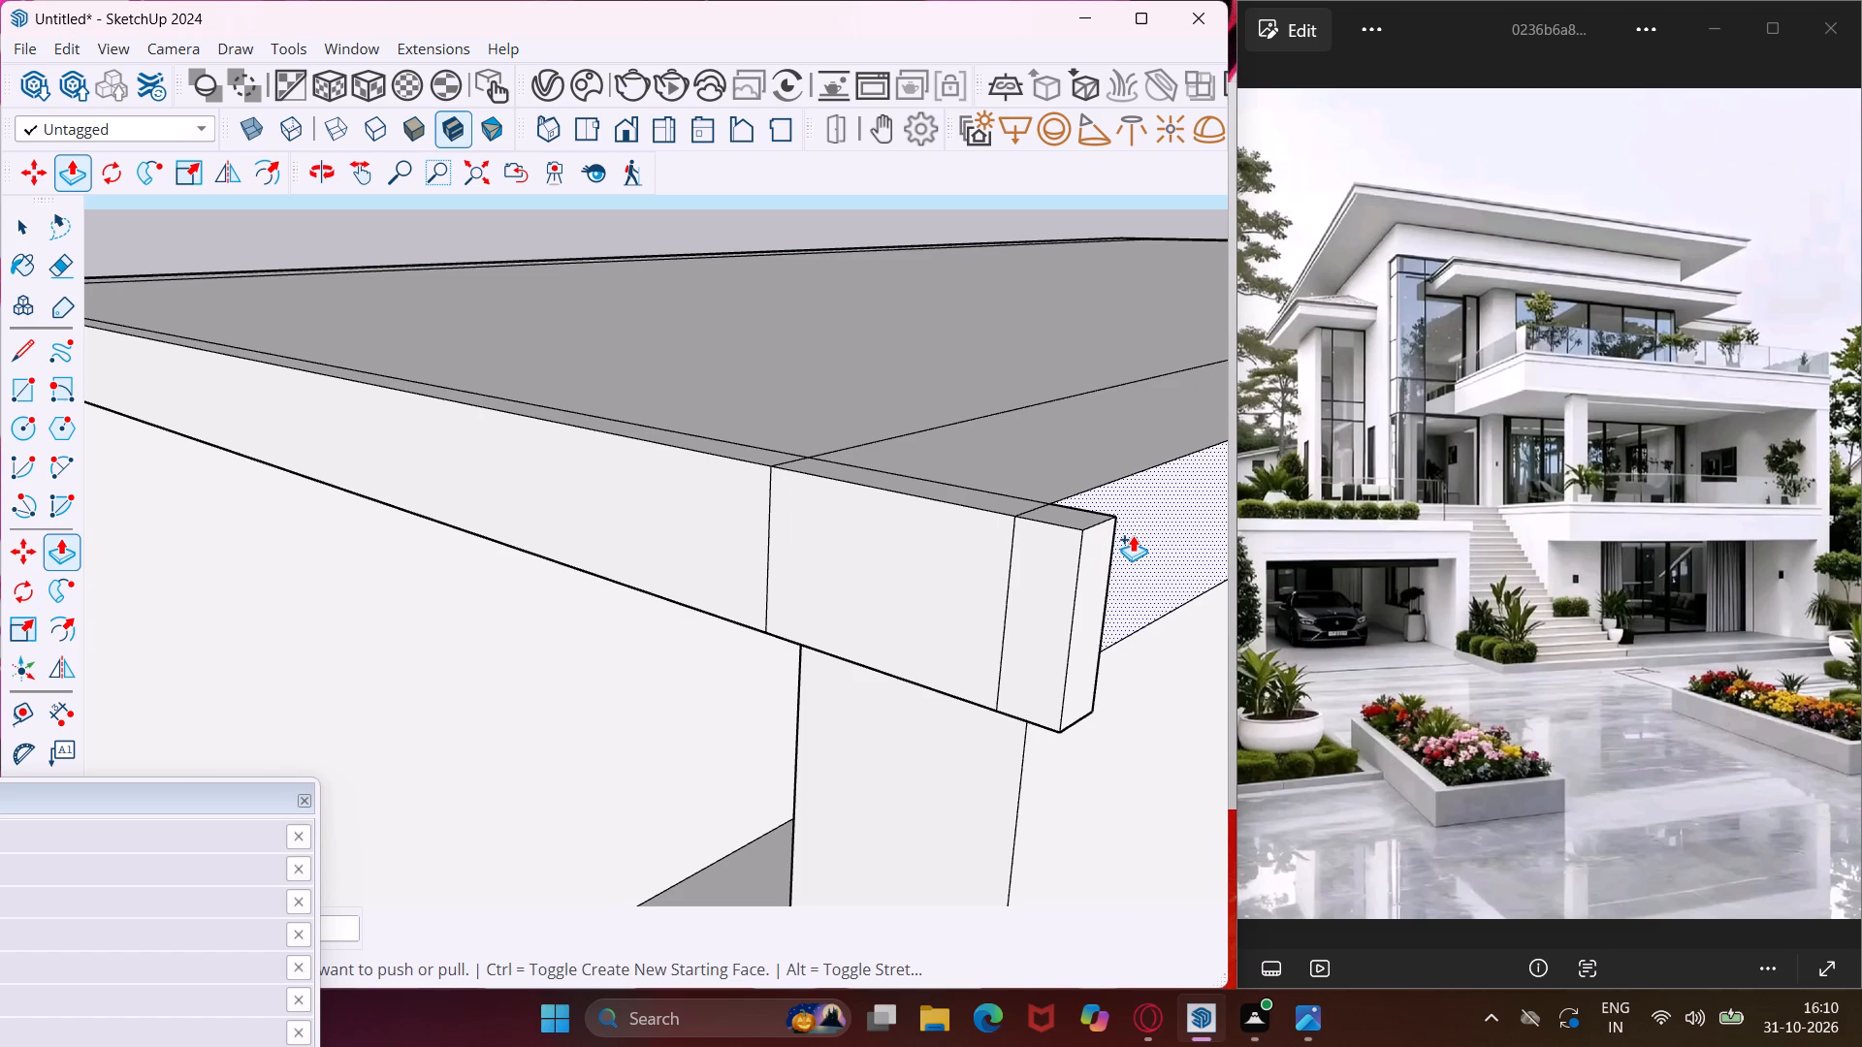
Repeat the overhang along the slab's back edge and fill its rear corner beside the interior wall.
scroll(674, 447, down, 12)
middle_drag(658, 457, 772, 476)
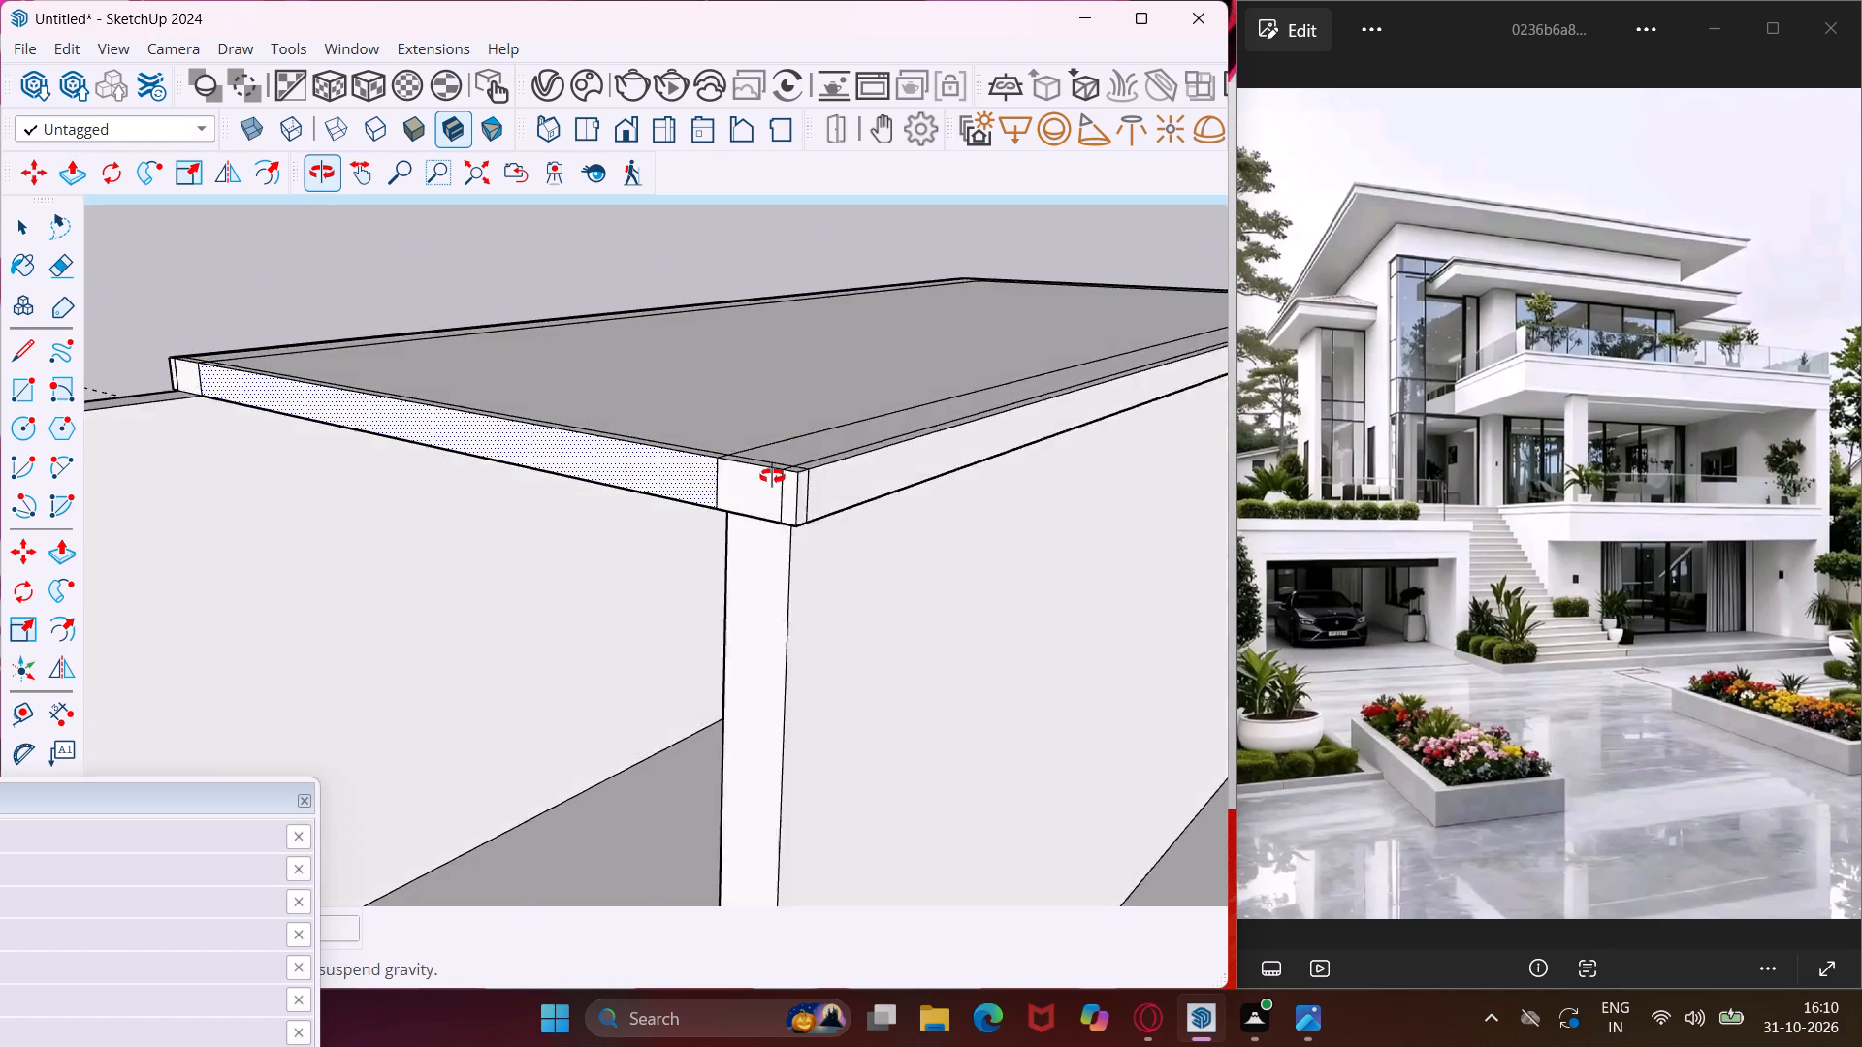
middle_drag(772, 476, 1388, 571)
scroll(772, 518, down, 13)
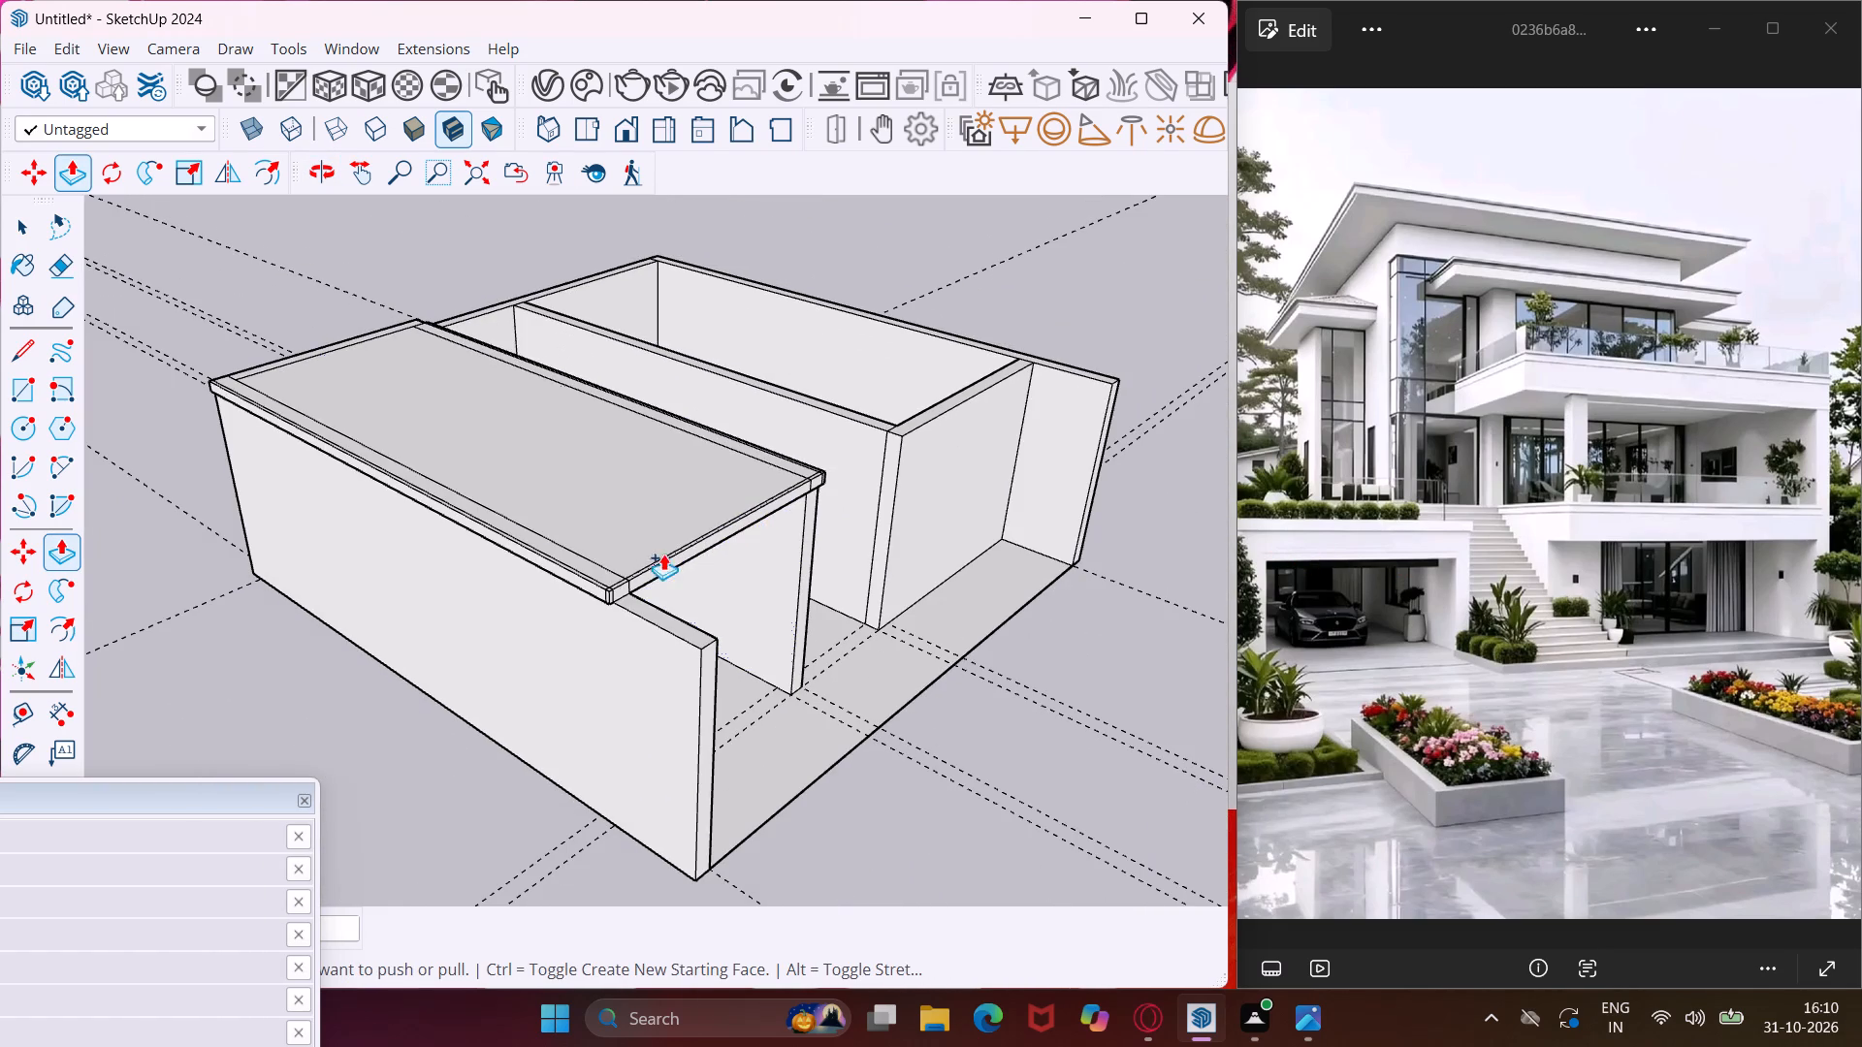
middle_drag(242, 383, 913, 483)
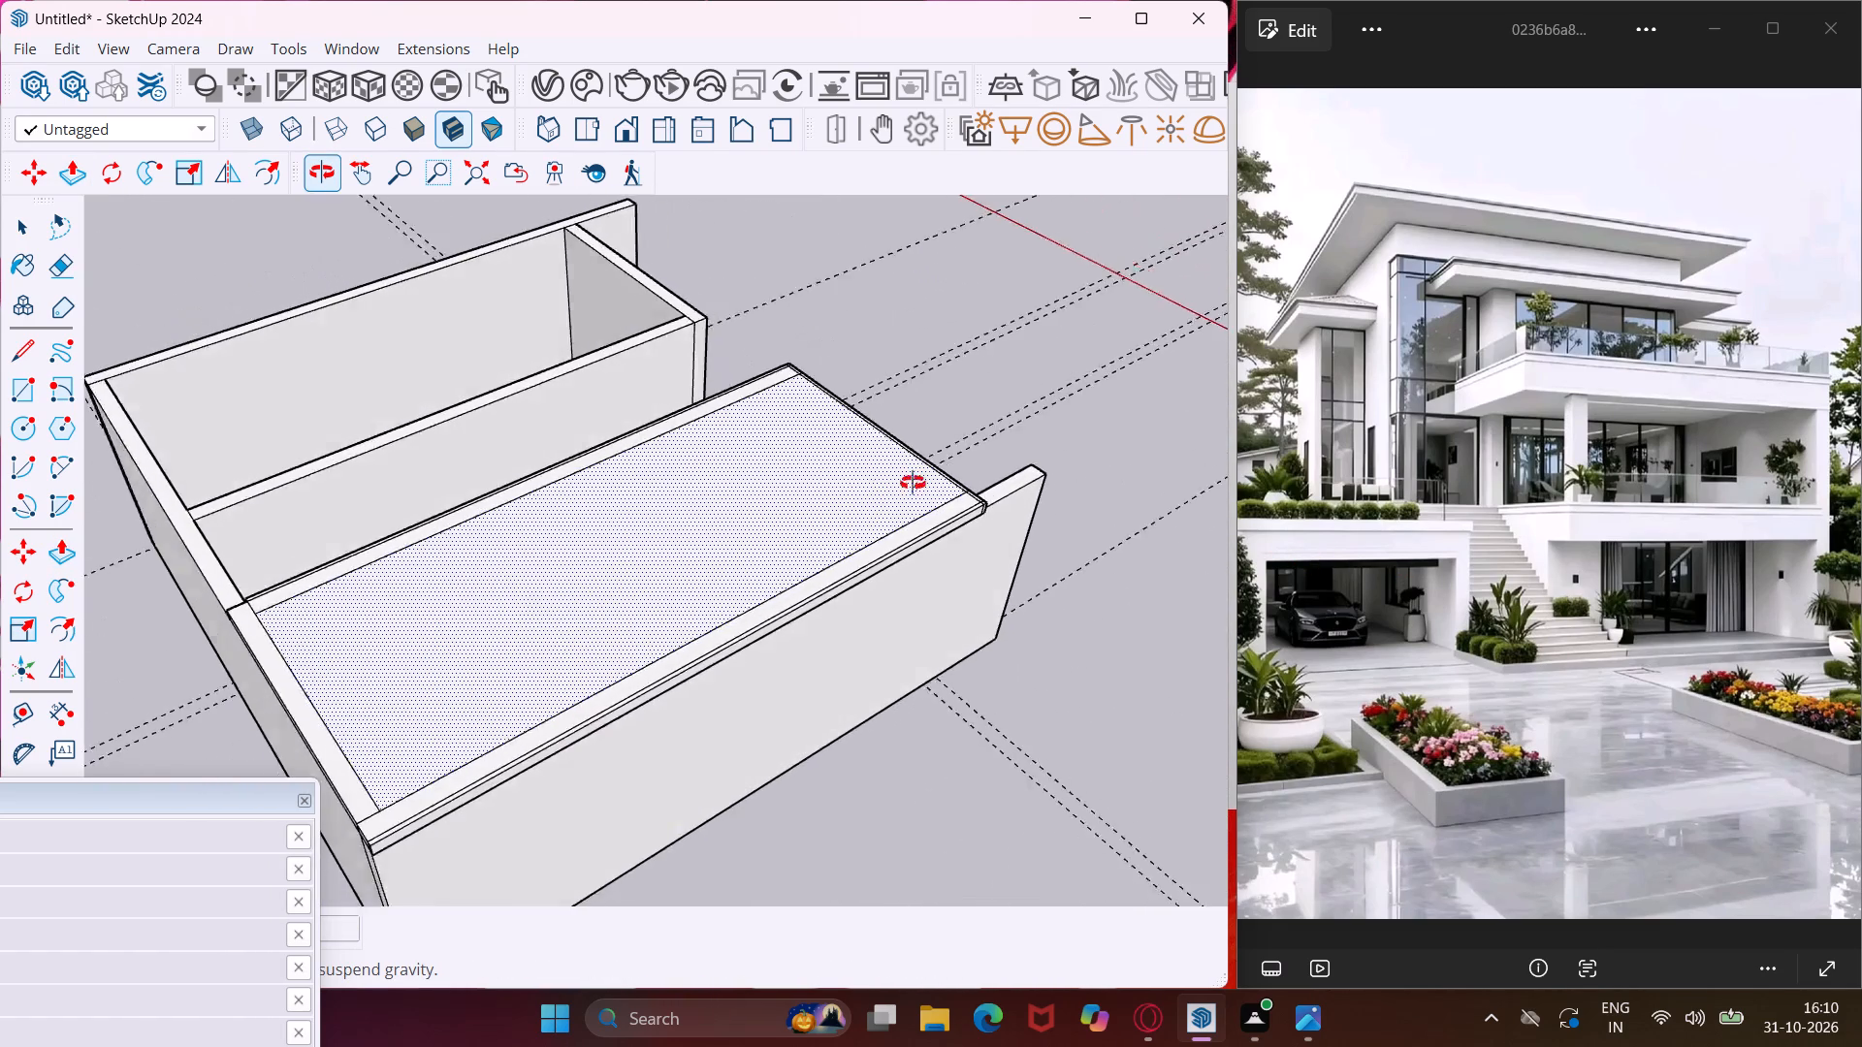
middle_drag(913, 483, 1108, 393)
middle_drag(370, 639, 446, 653)
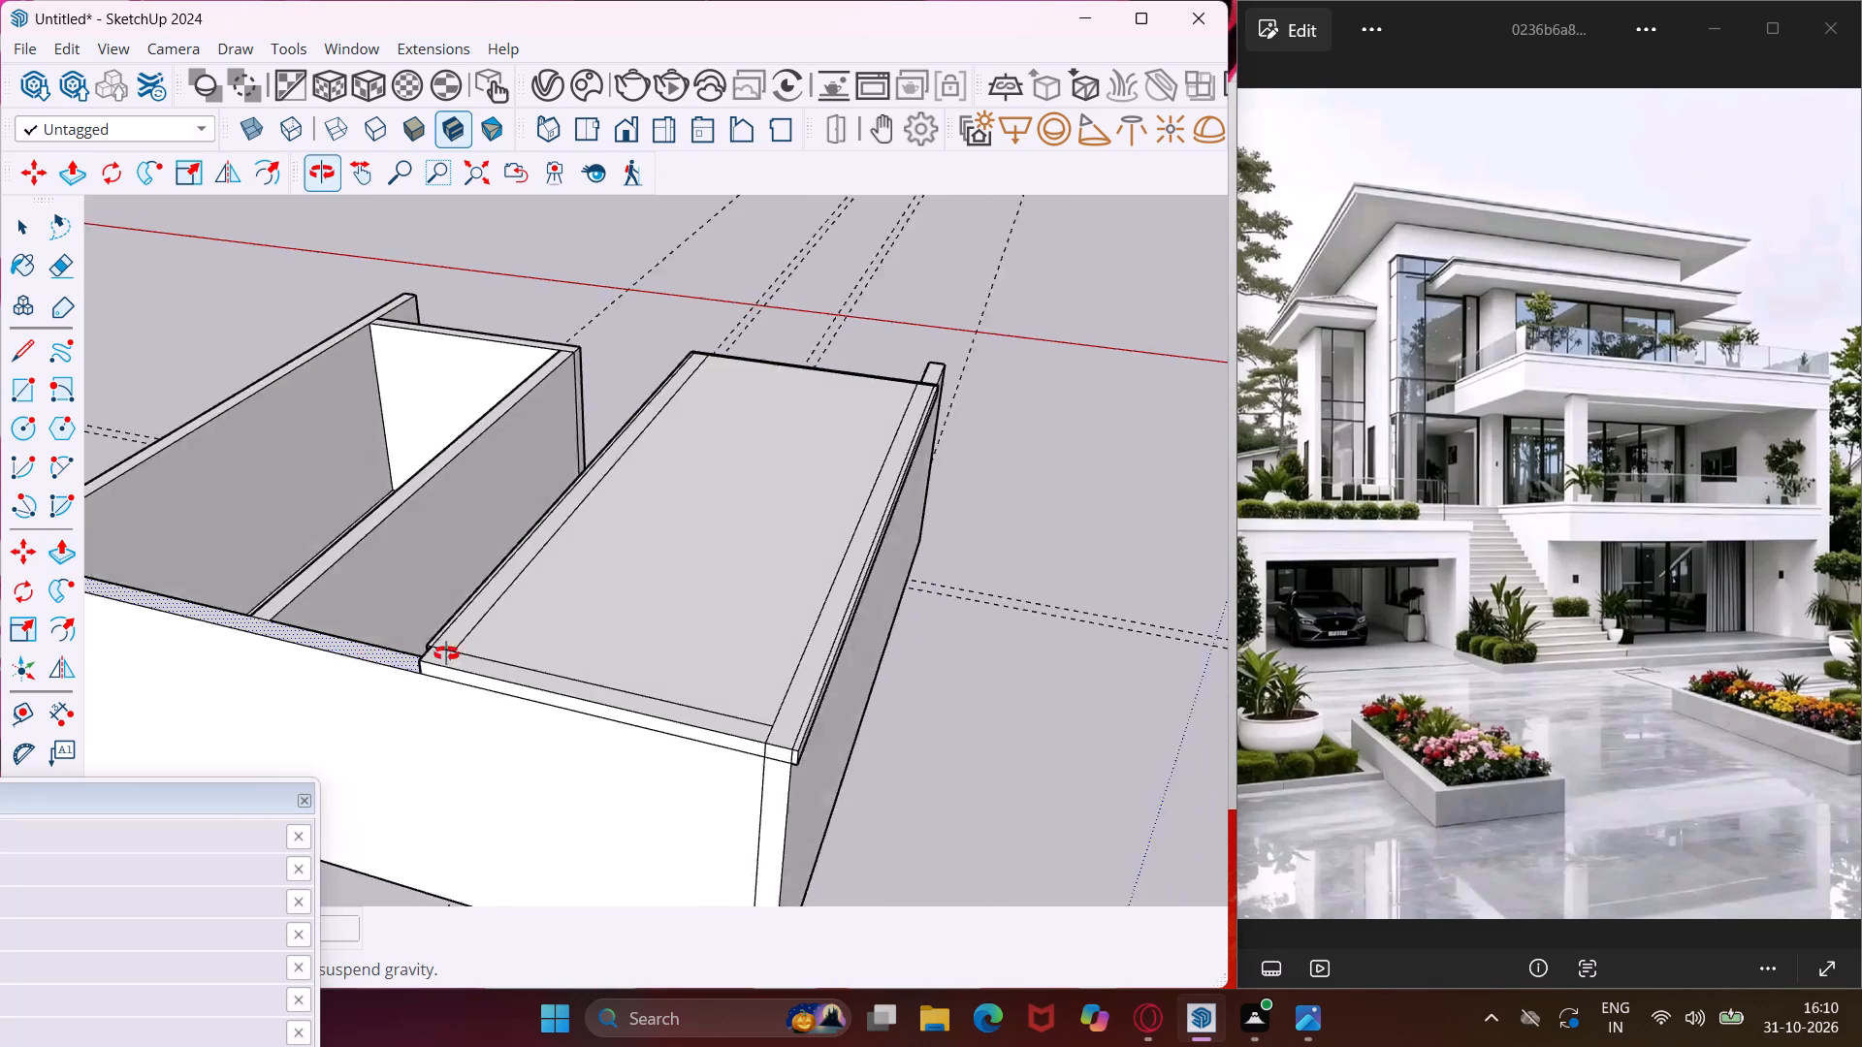
middle_drag(446, 653, 769, 621)
scroll(845, 635, up, 15)
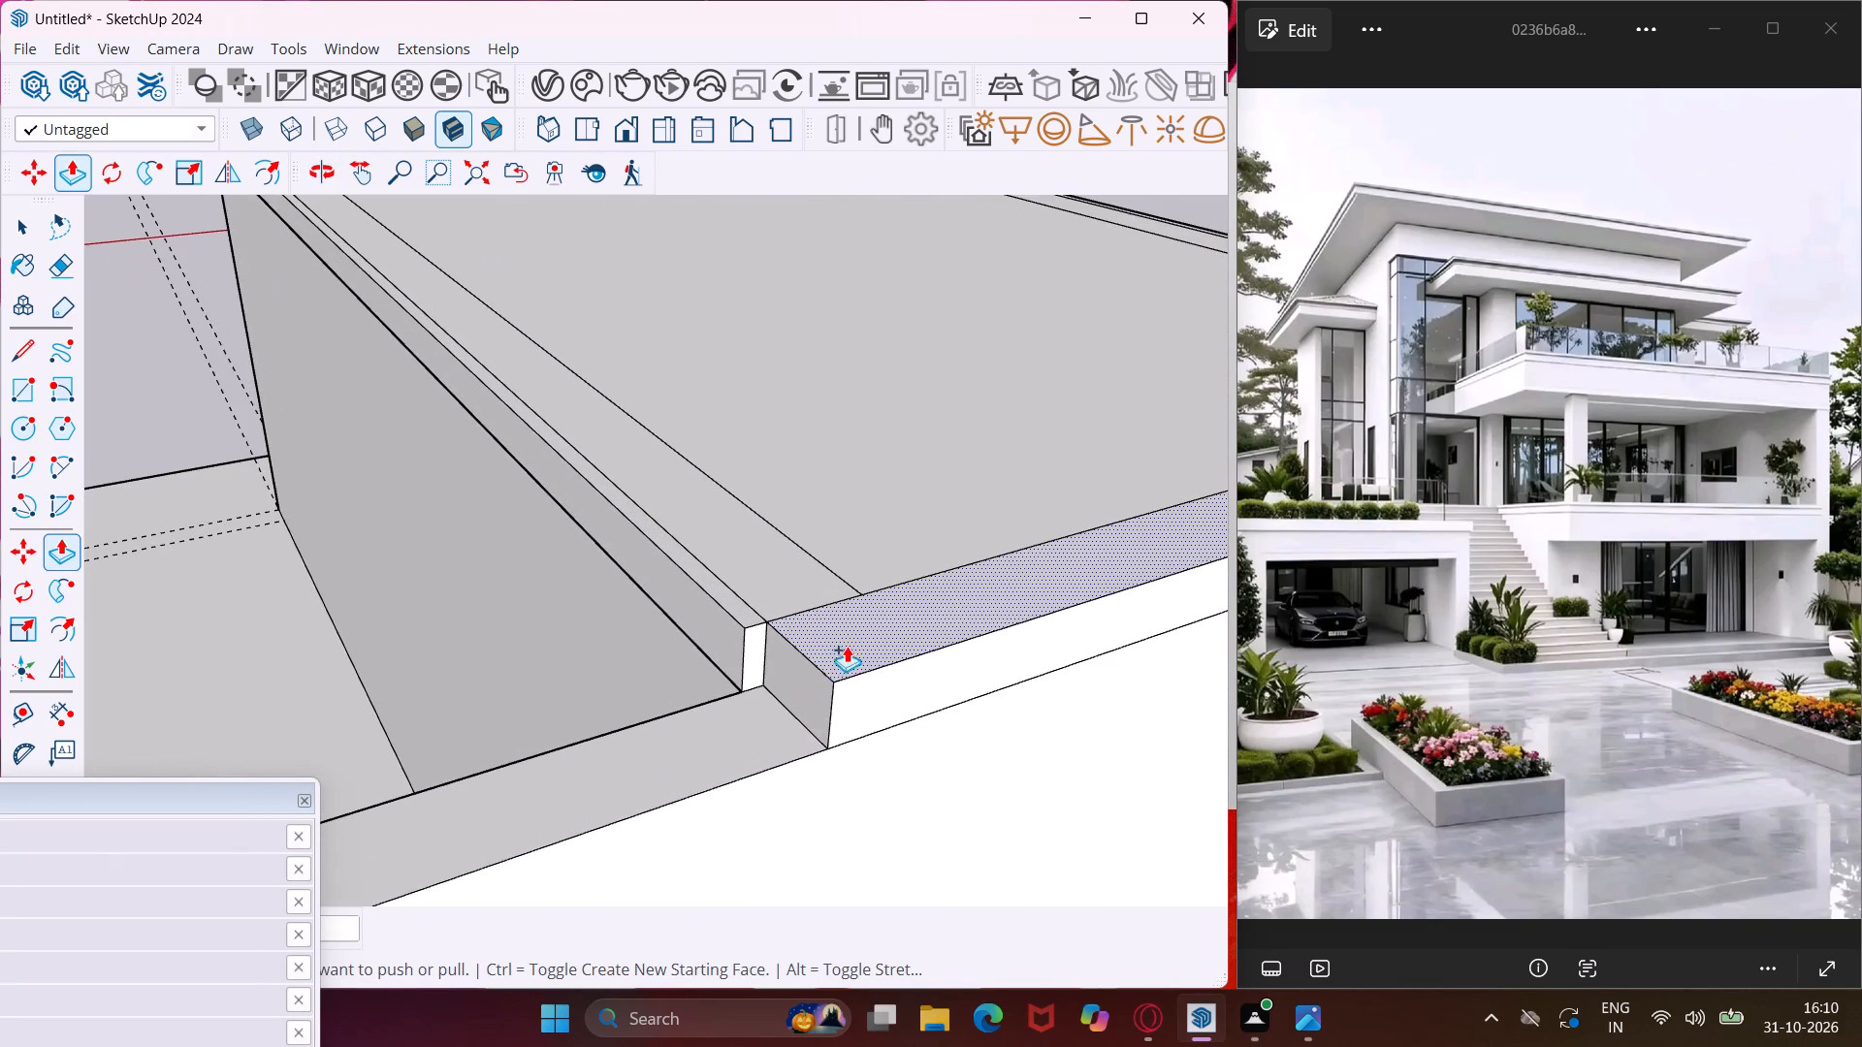
double_click(819, 698)
double_click(865, 688)
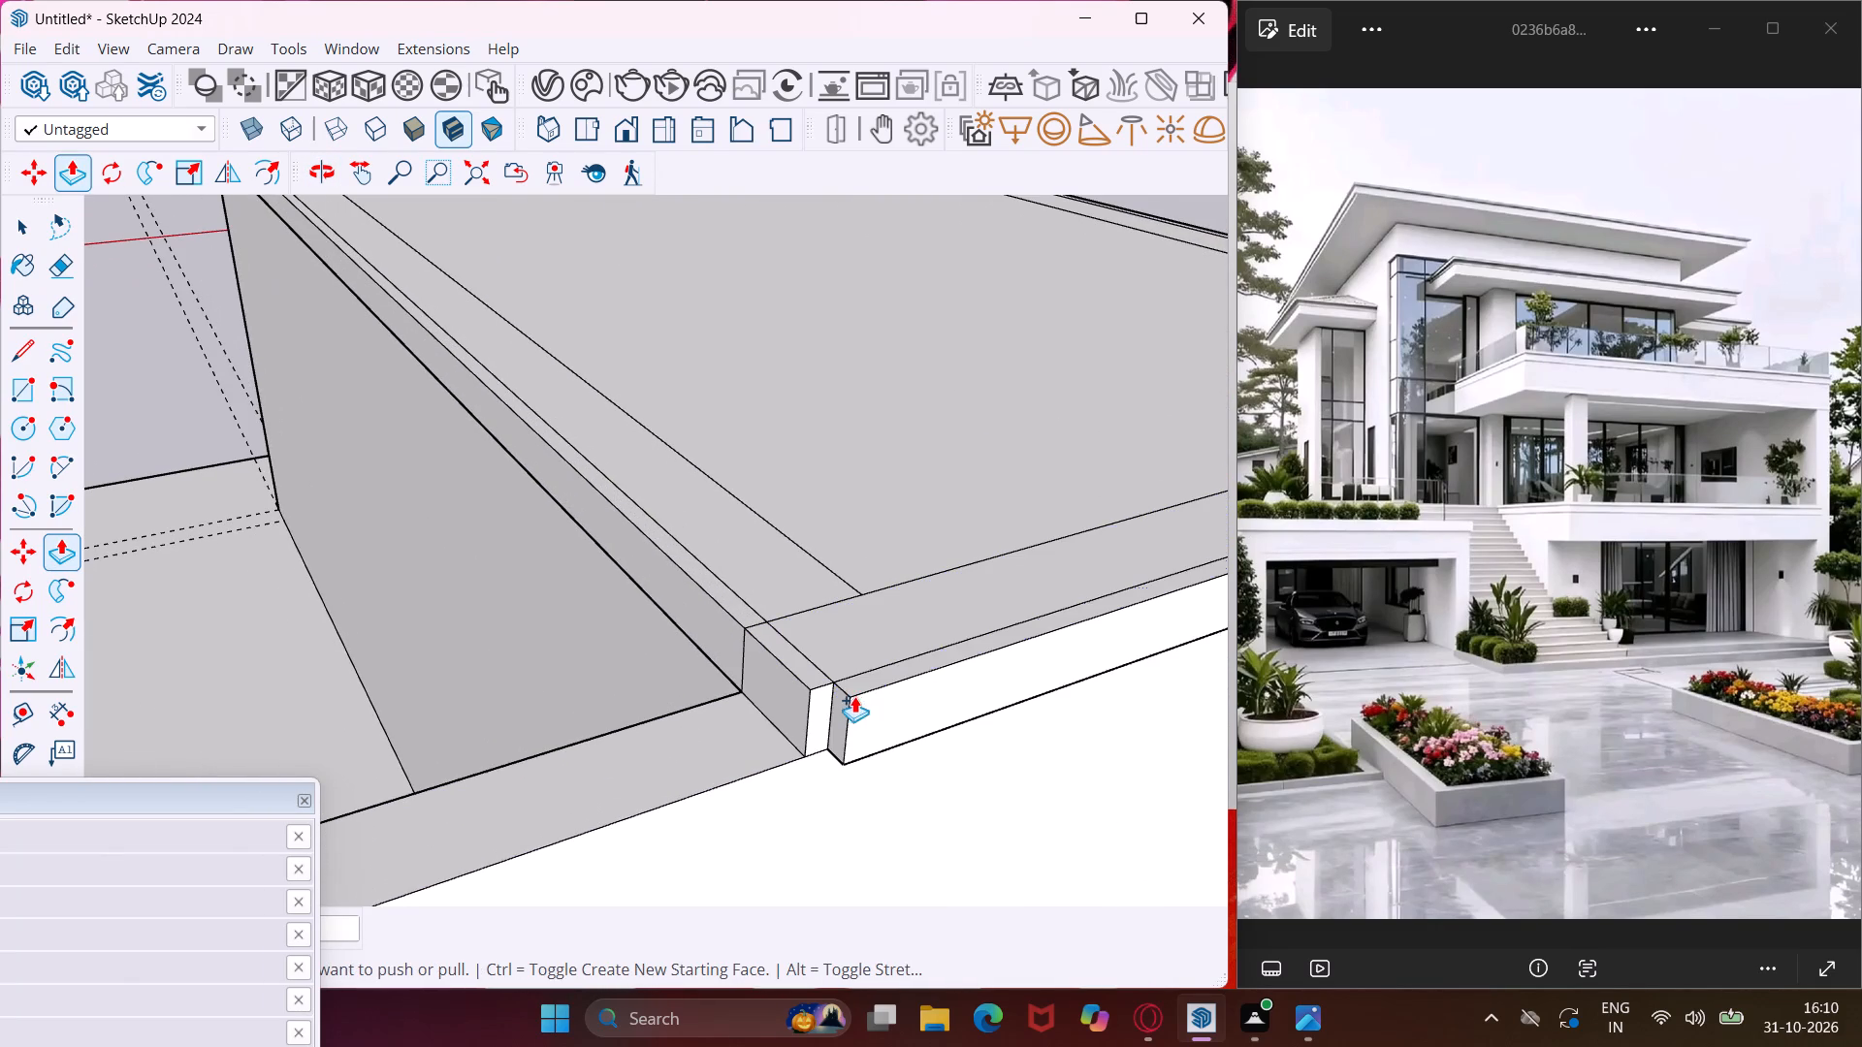
double_click(826, 696)
Extend the end faces at the slab's other rear corner, above the left outer wall, to complete the overhang there.
scroll(459, 596, down, 7)
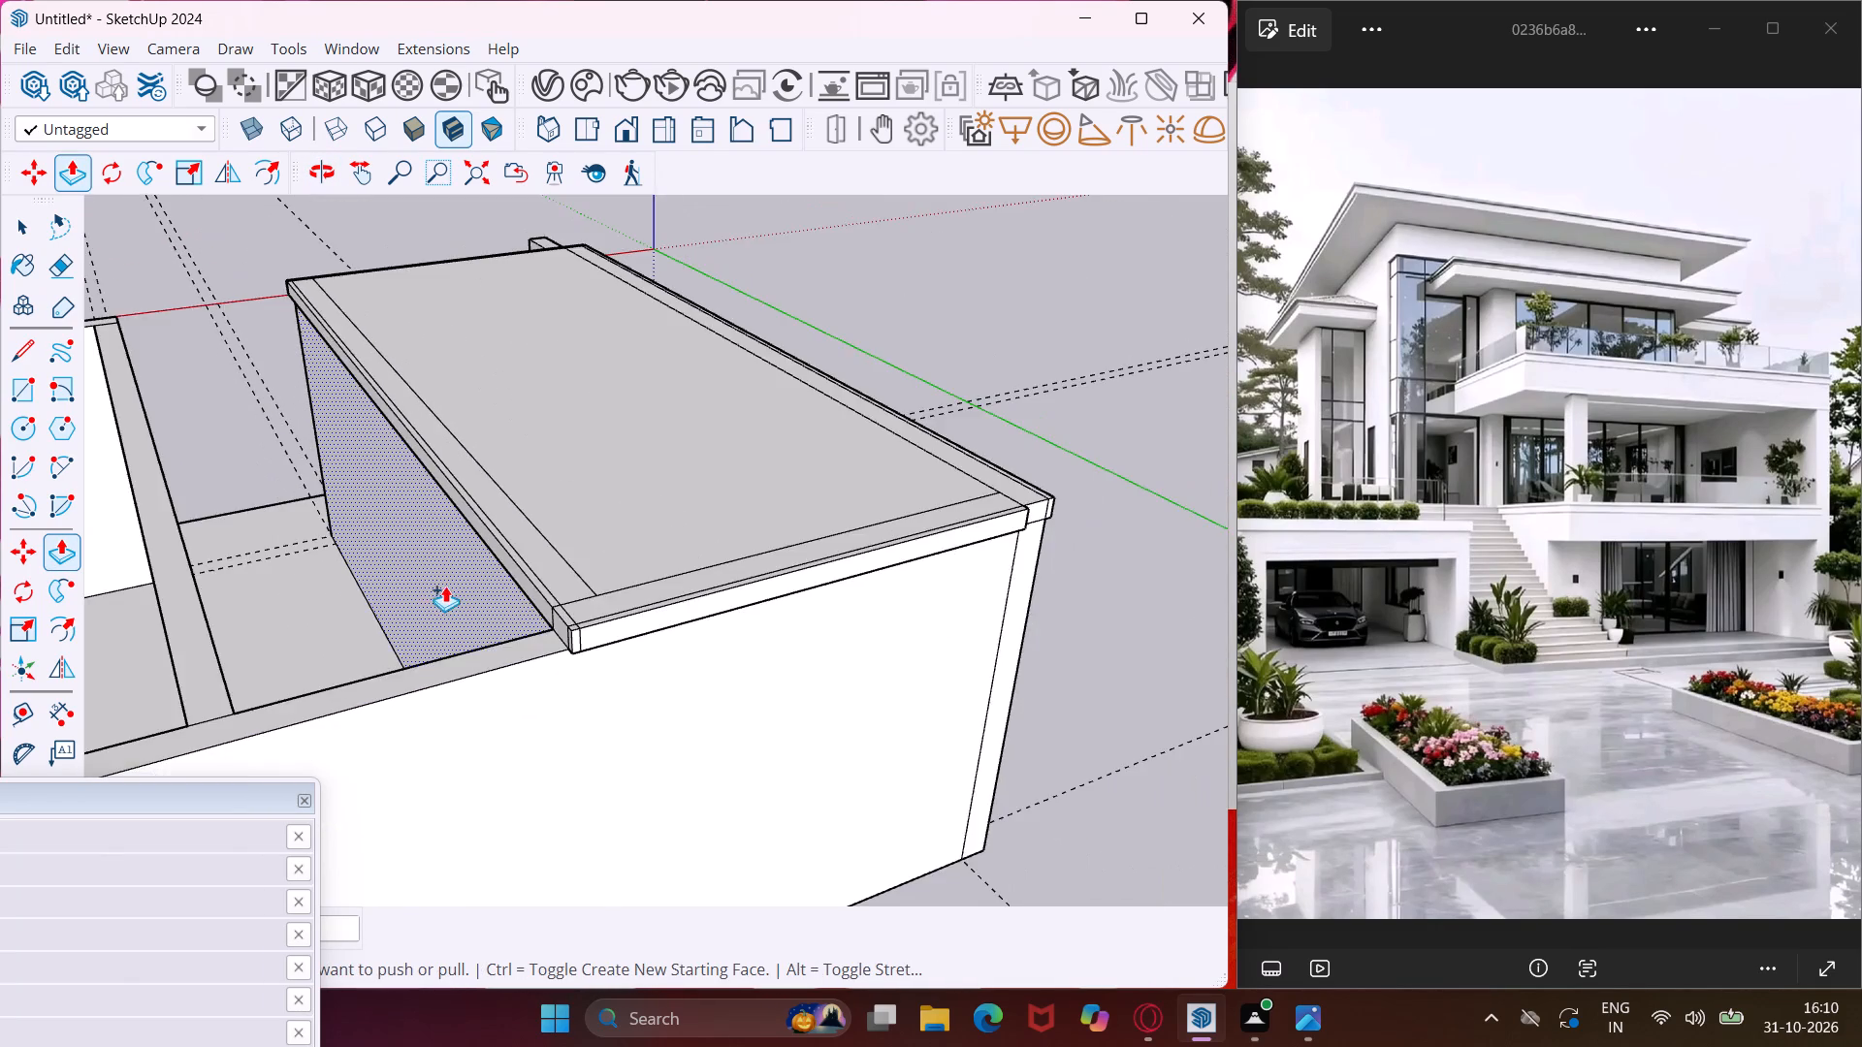
scroll(443, 586, down, 3)
scroll(887, 523, up, 16)
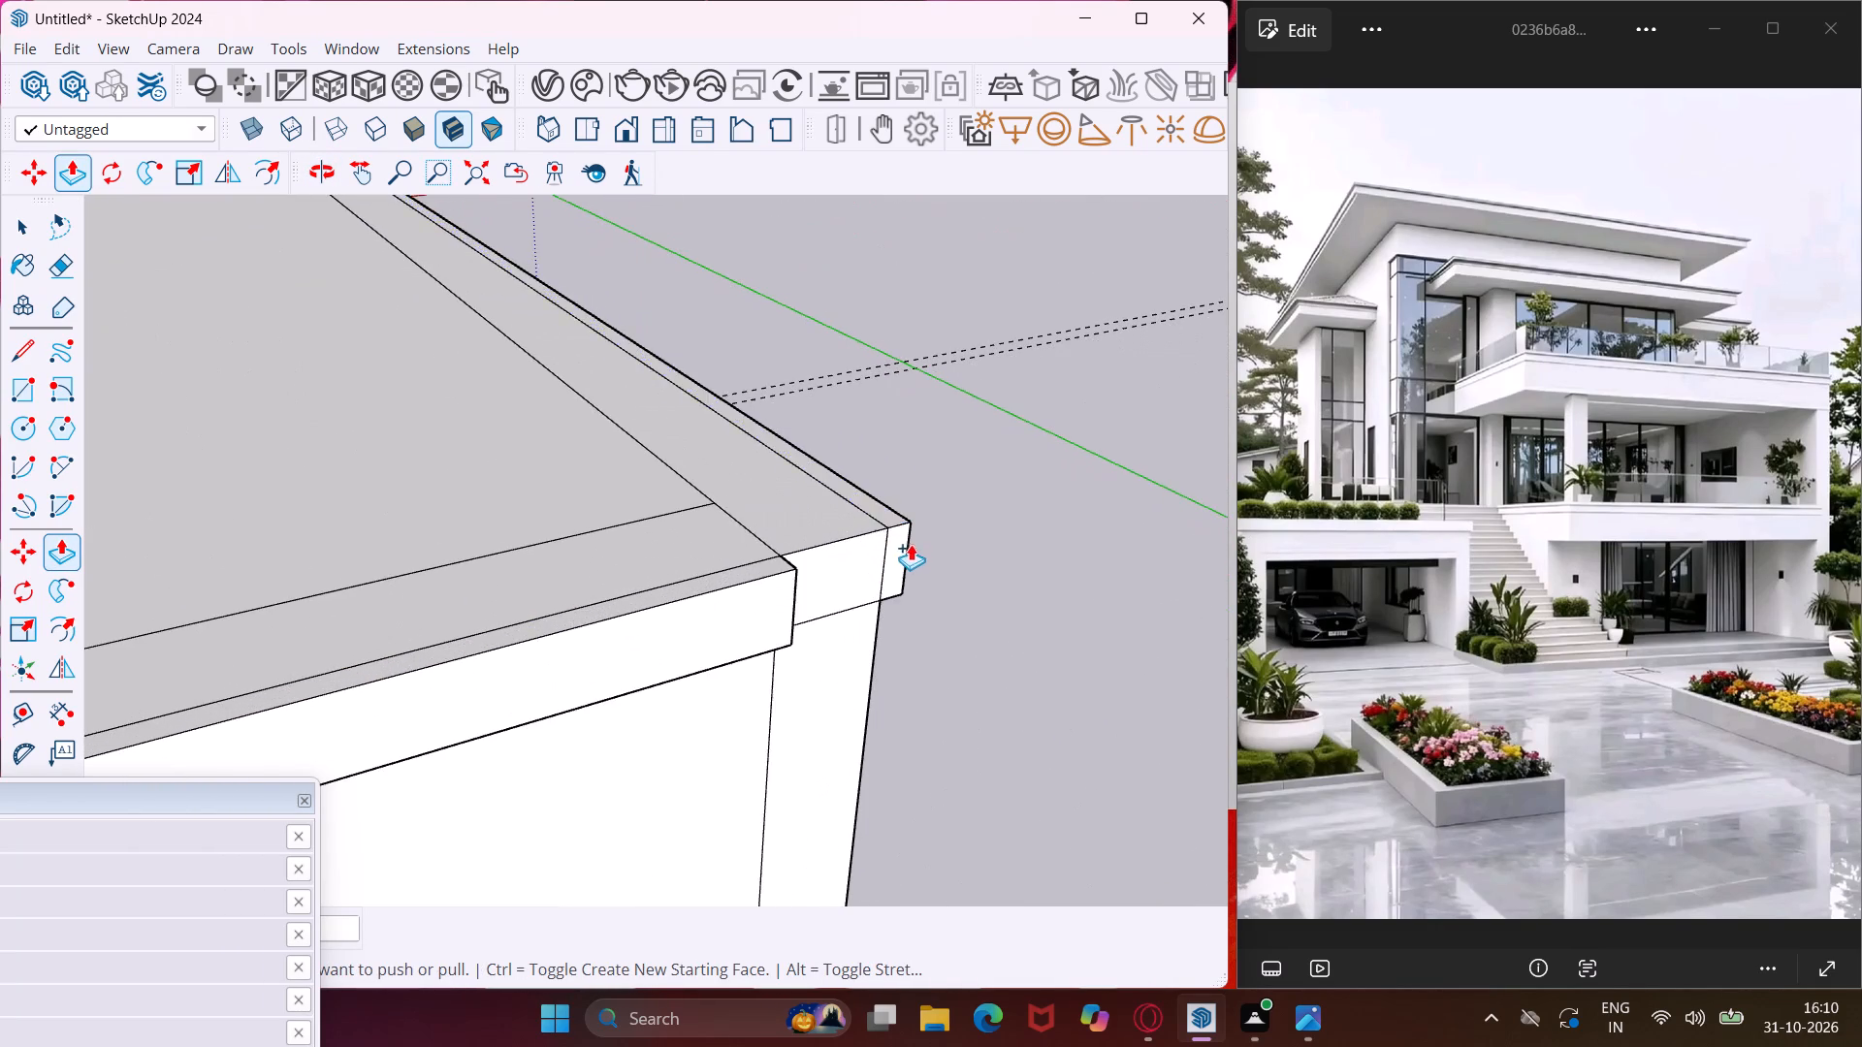
scroll(912, 546, up, 4)
scroll(843, 555, down, 5)
double_click(822, 556)
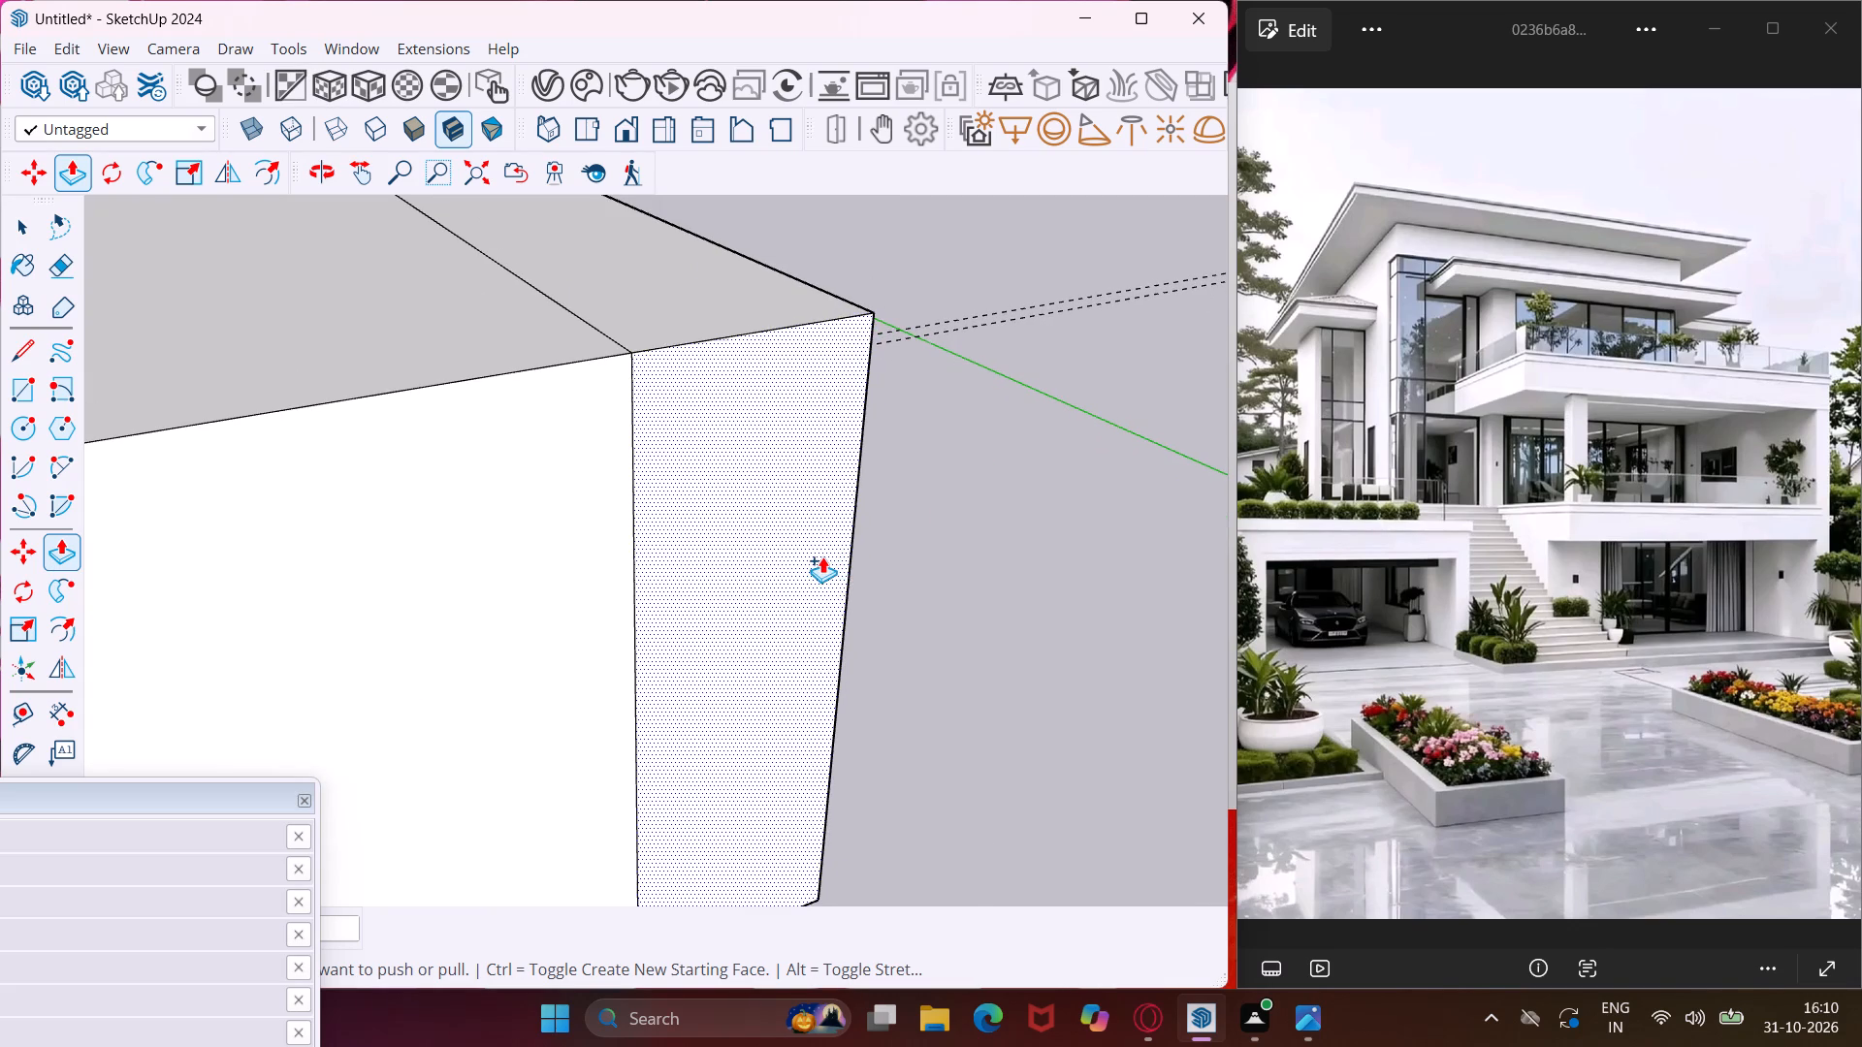
double_click(539, 599)
scroll(603, 454, down, 14)
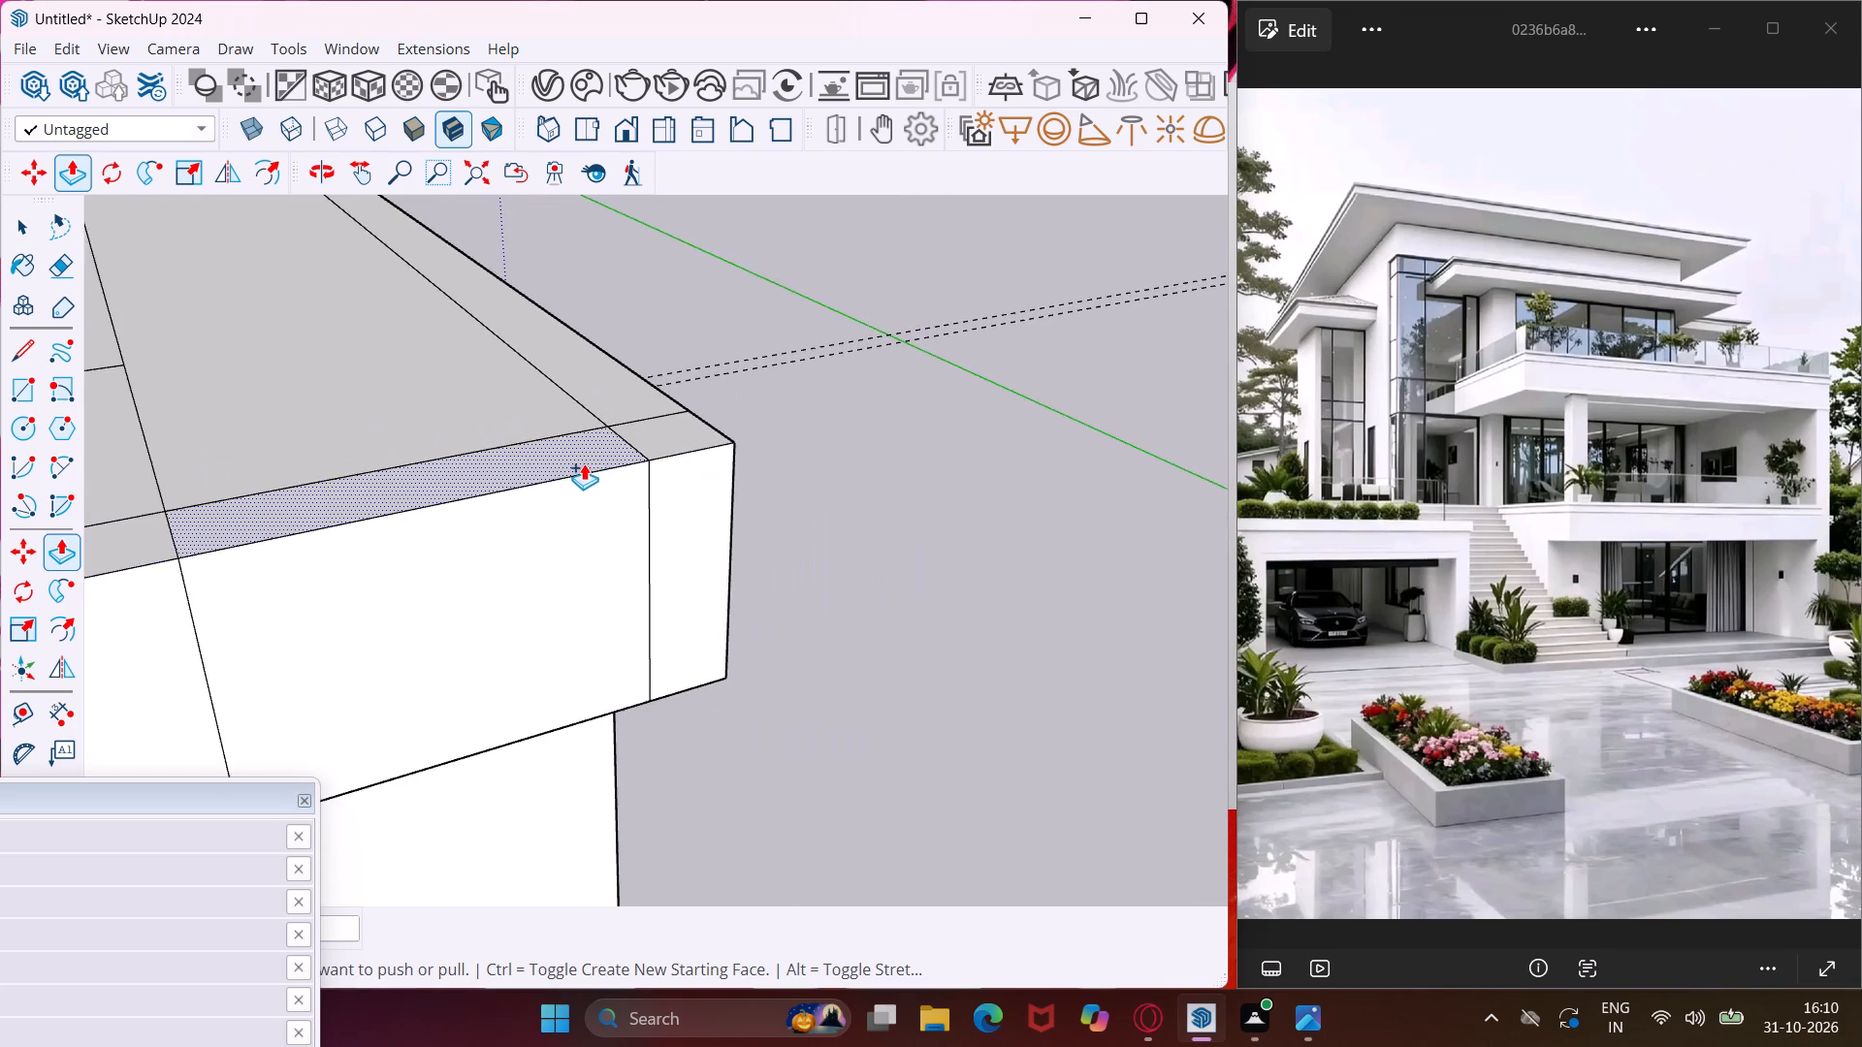
scroll(584, 463, down, 19)
scroll(578, 469, down, 6)
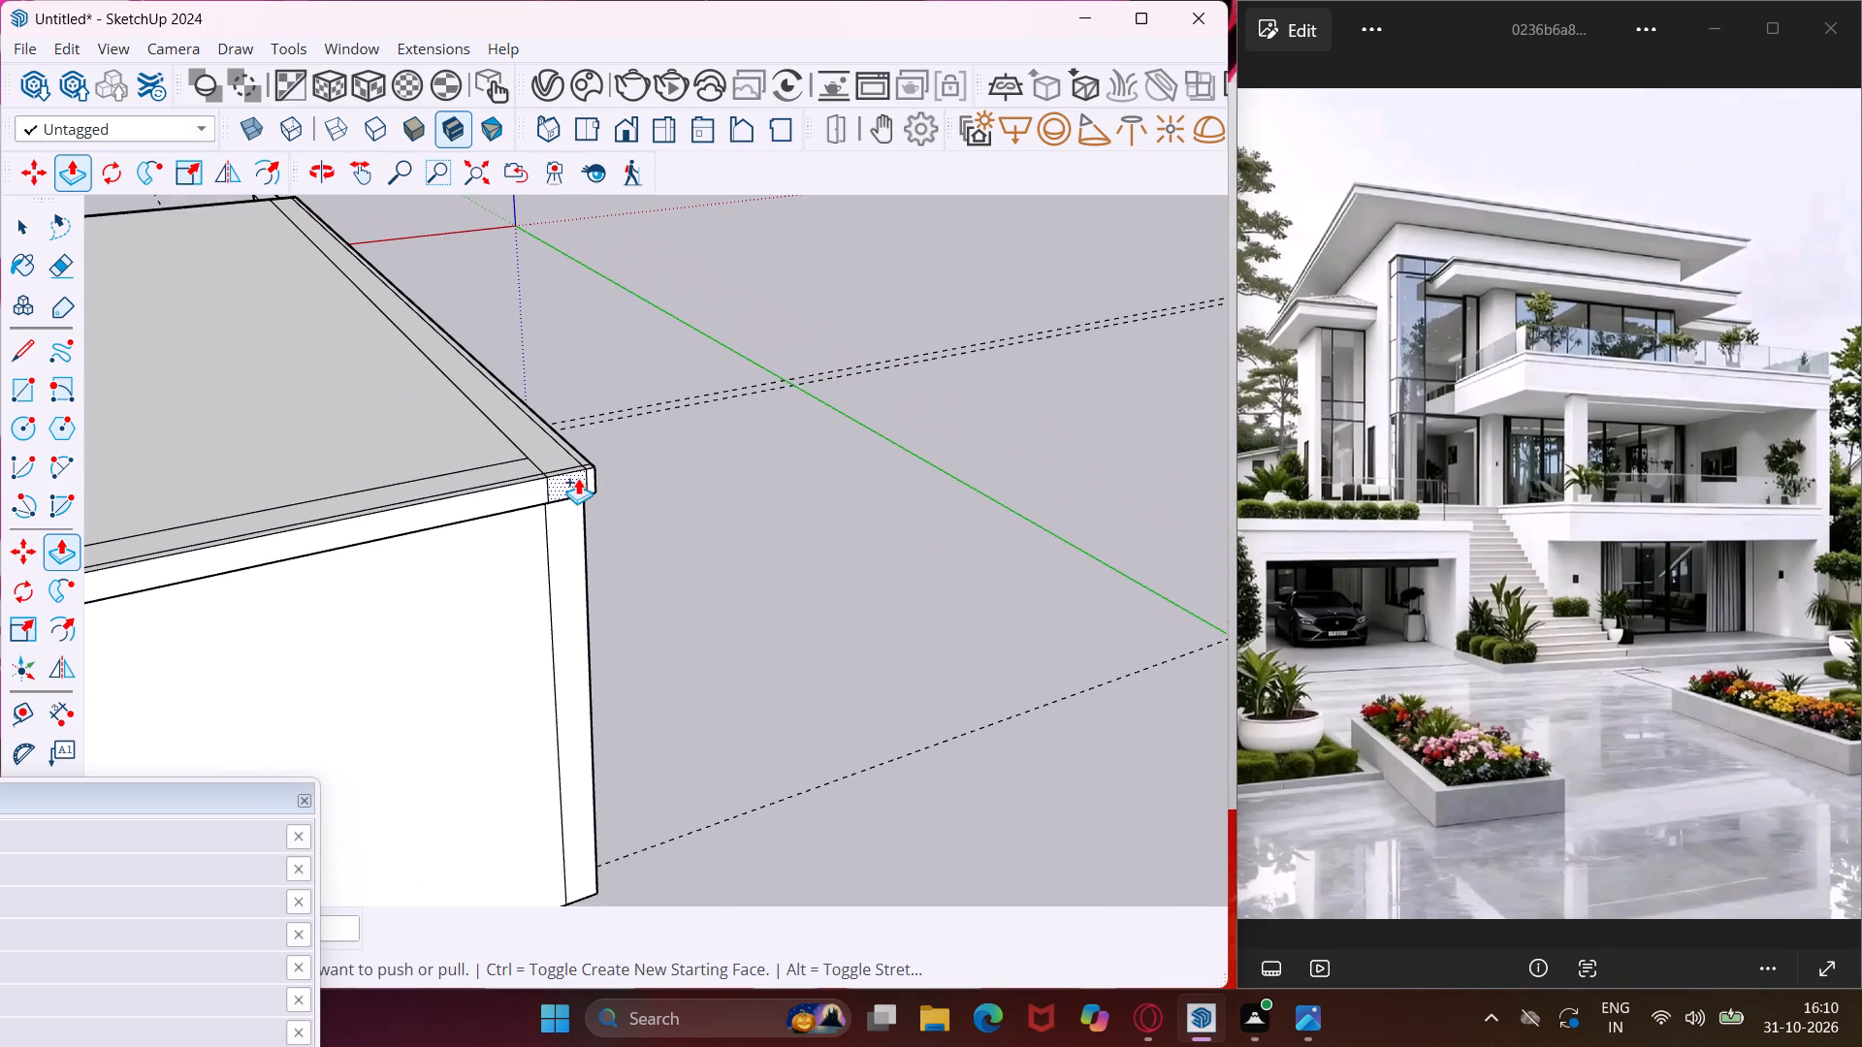
key(Escape)
key(space)
Push/Pull the left bay's ceiling face under the slab down by 2'.
scroll(521, 517, down, 1)
middle_drag(521, 517, 739, 554)
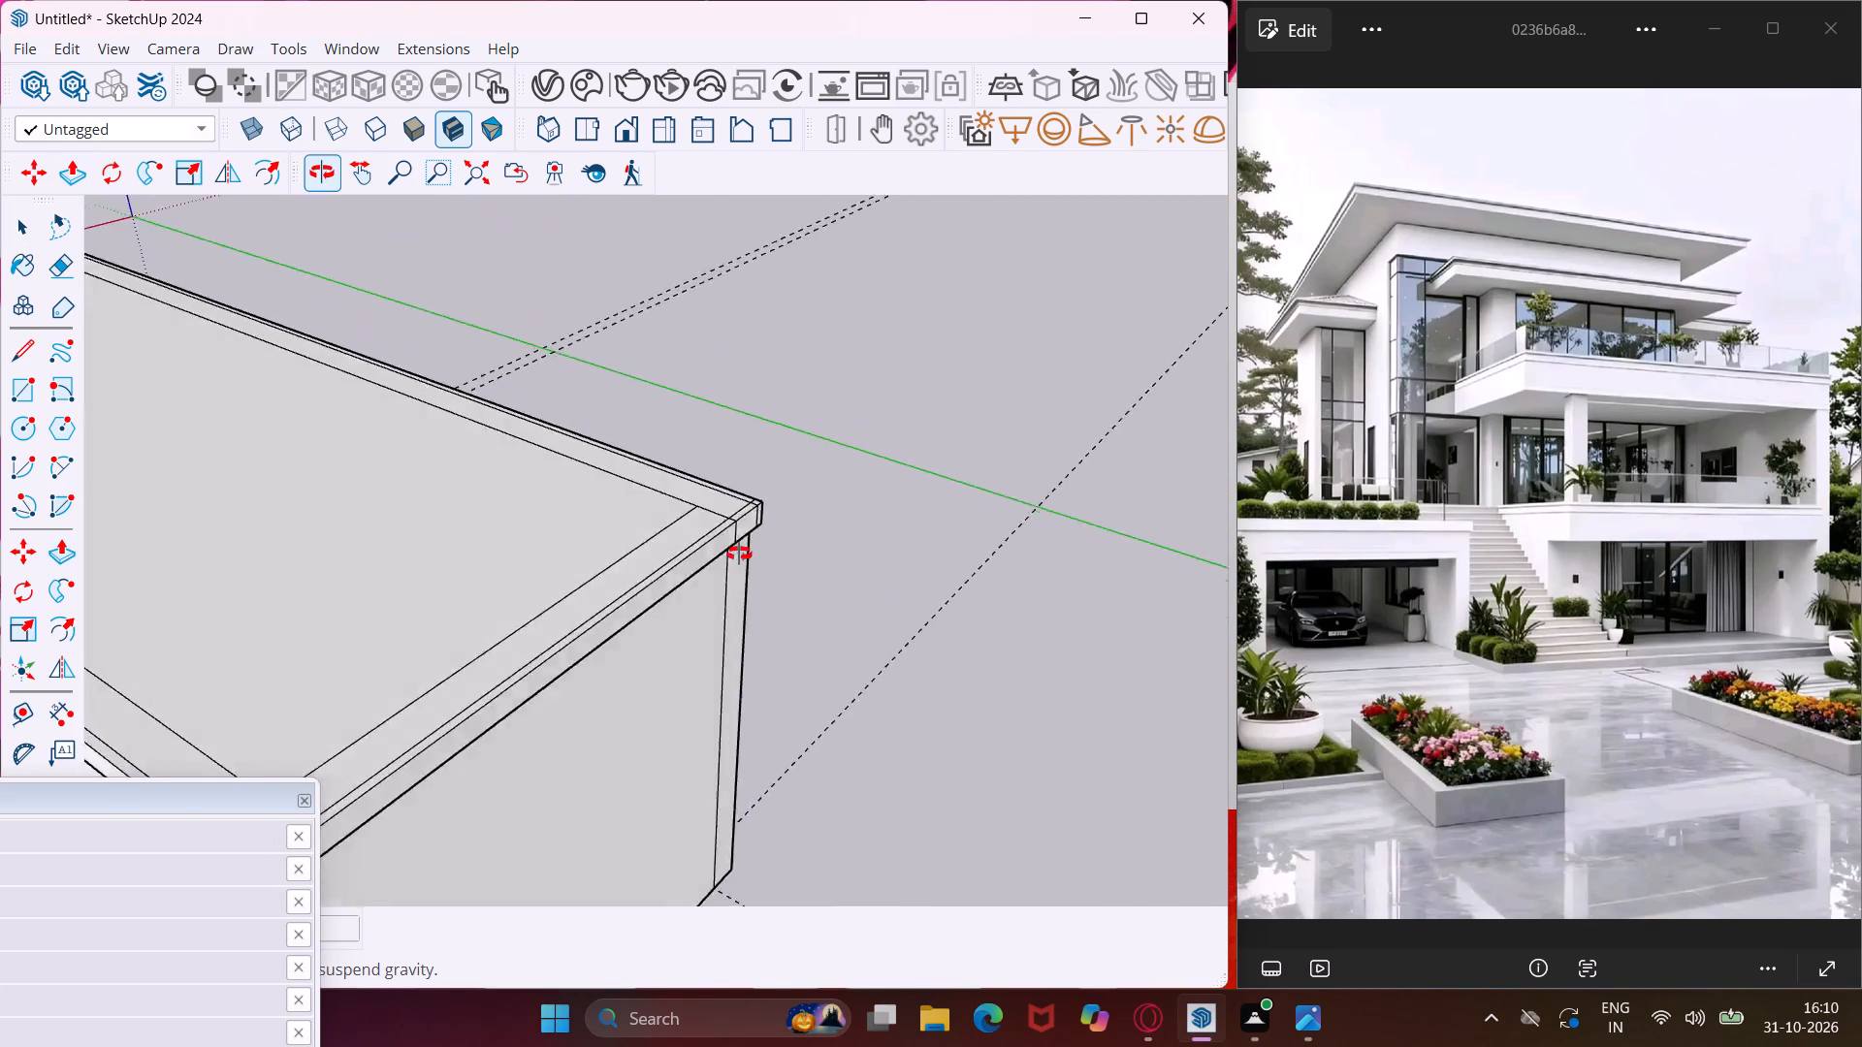
middle_drag(739, 554, 933, 555)
scroll(754, 490, down, 7)
middle_drag(622, 576, 740, 586)
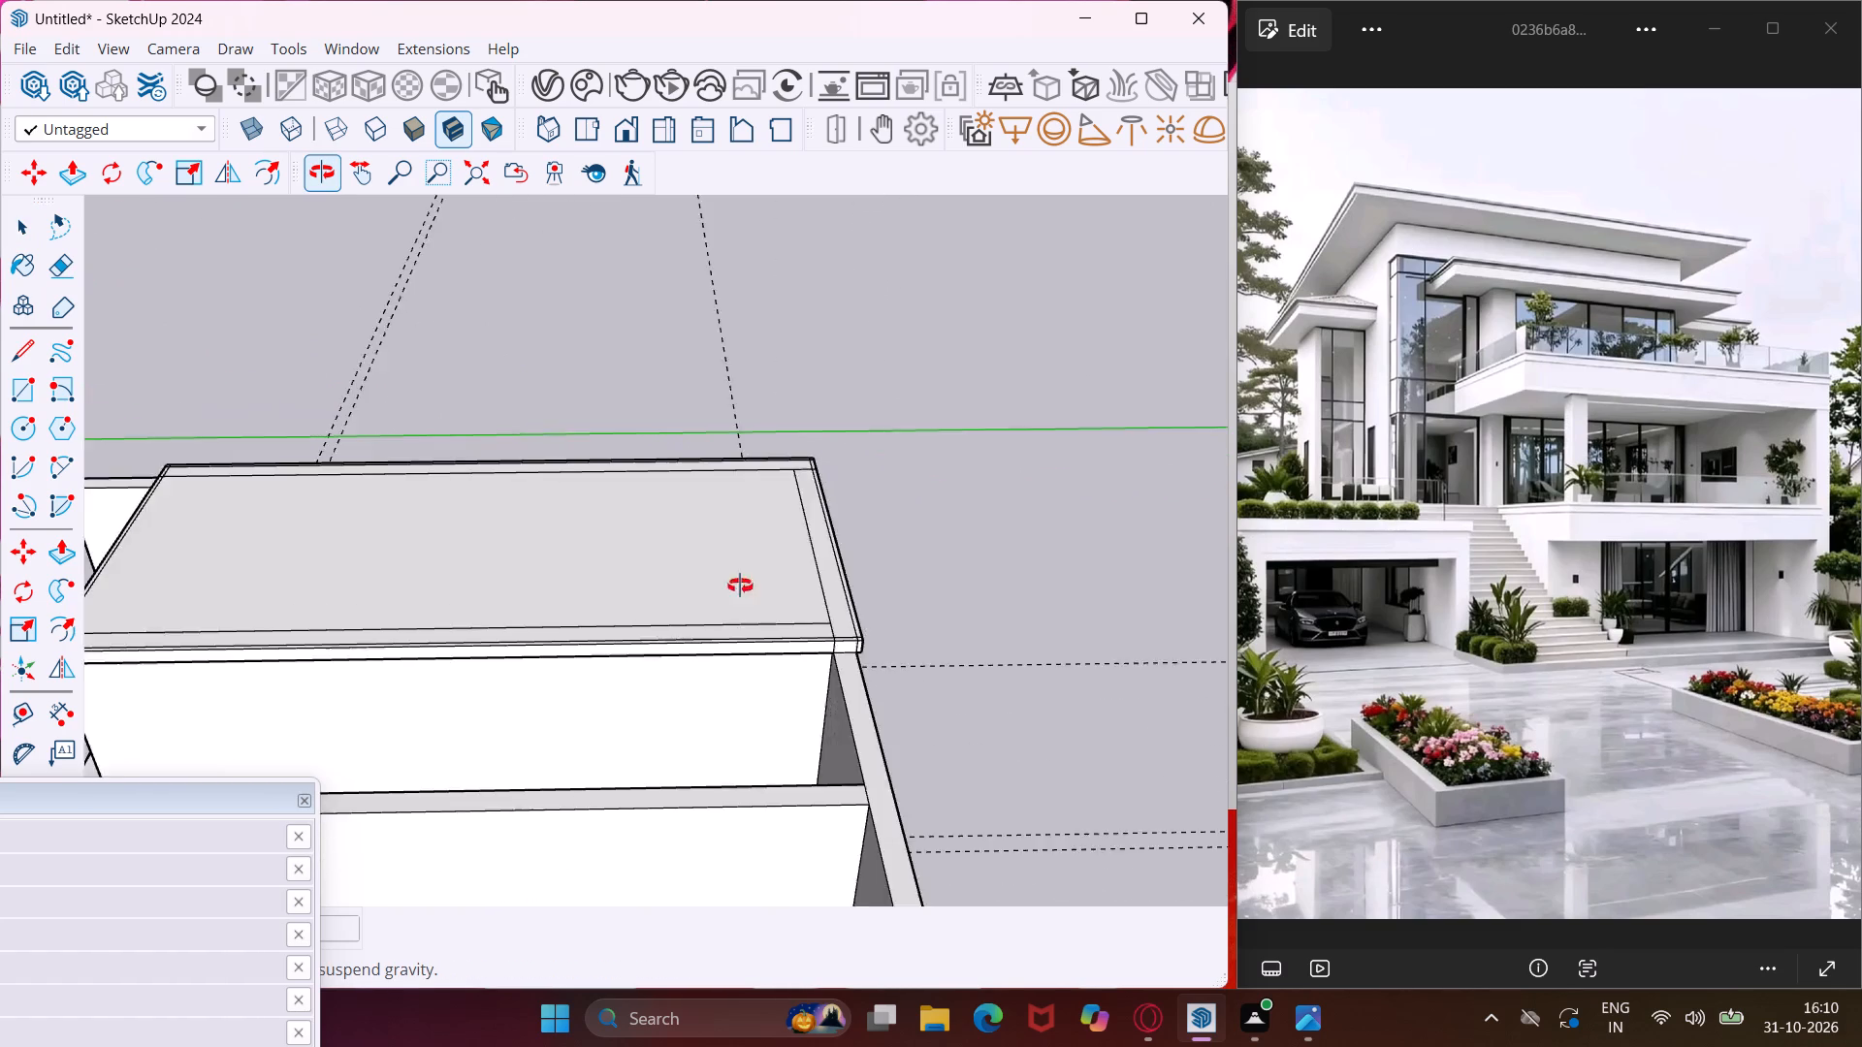
middle_drag(740, 586, 1088, 437)
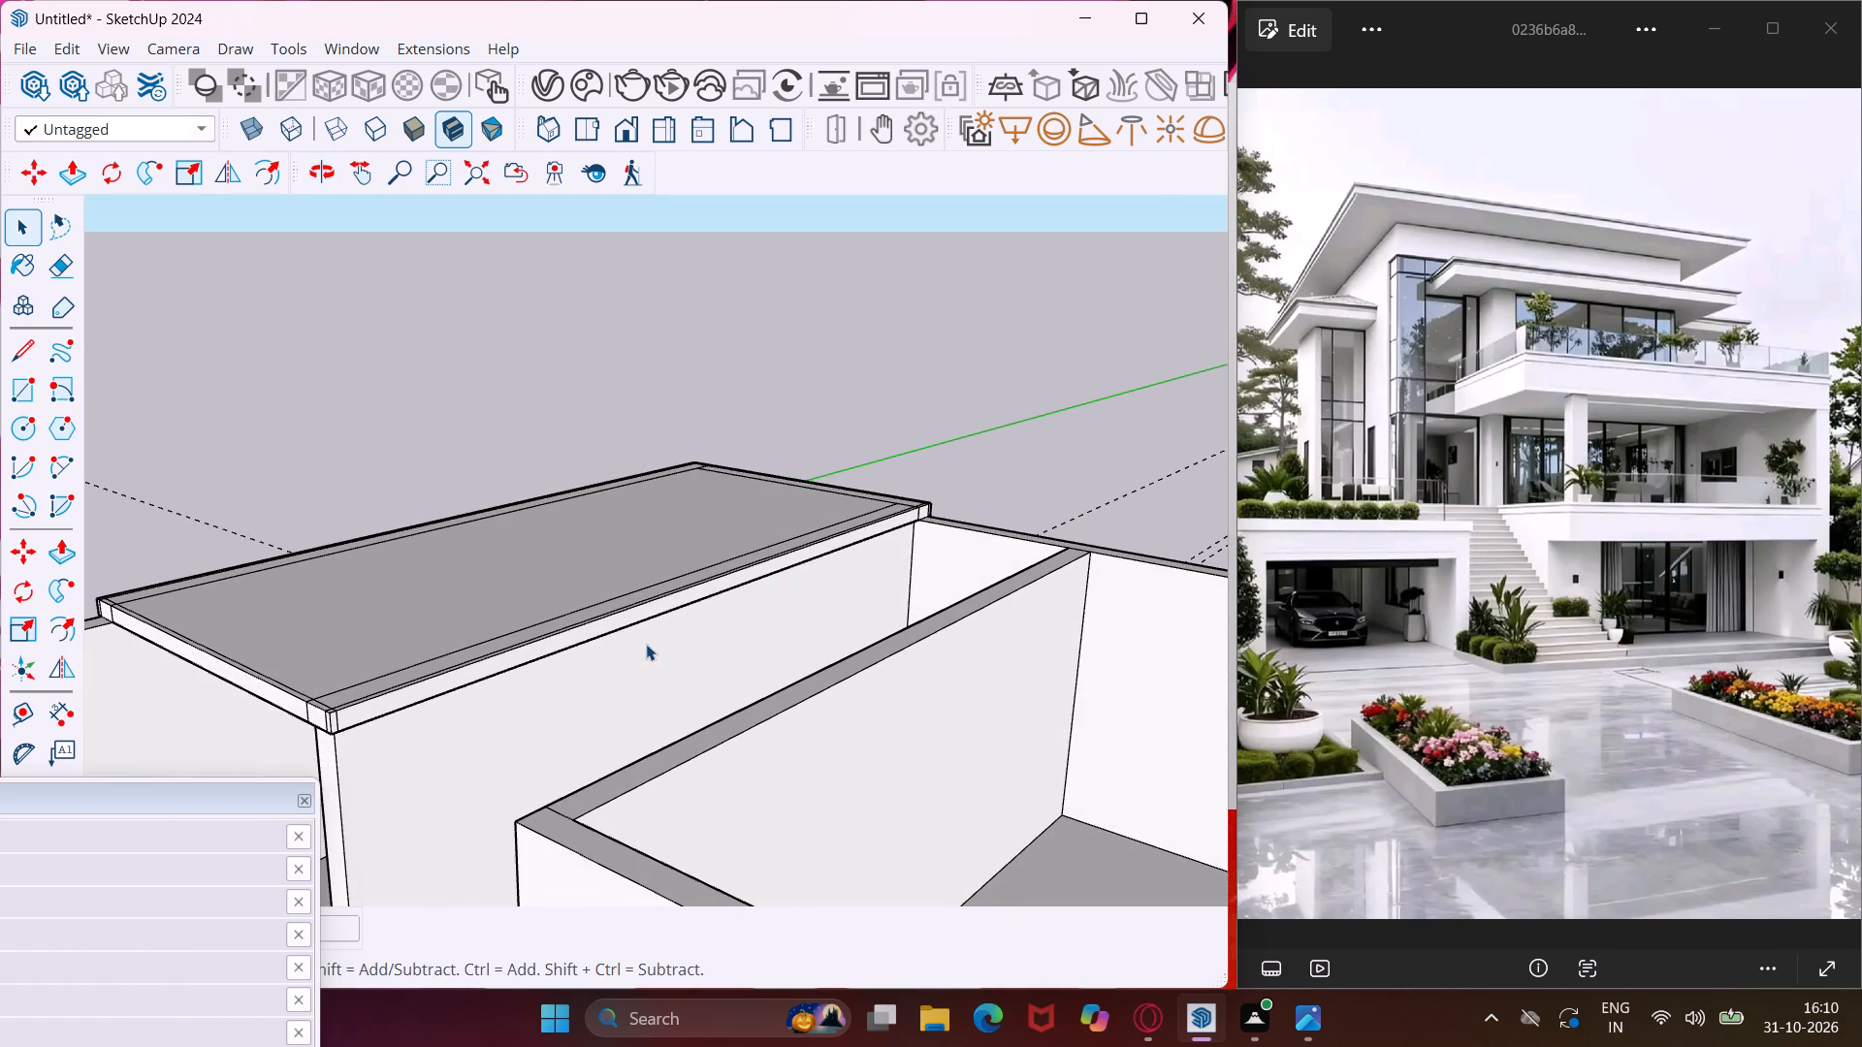
middle_drag(648, 644, 979, 469)
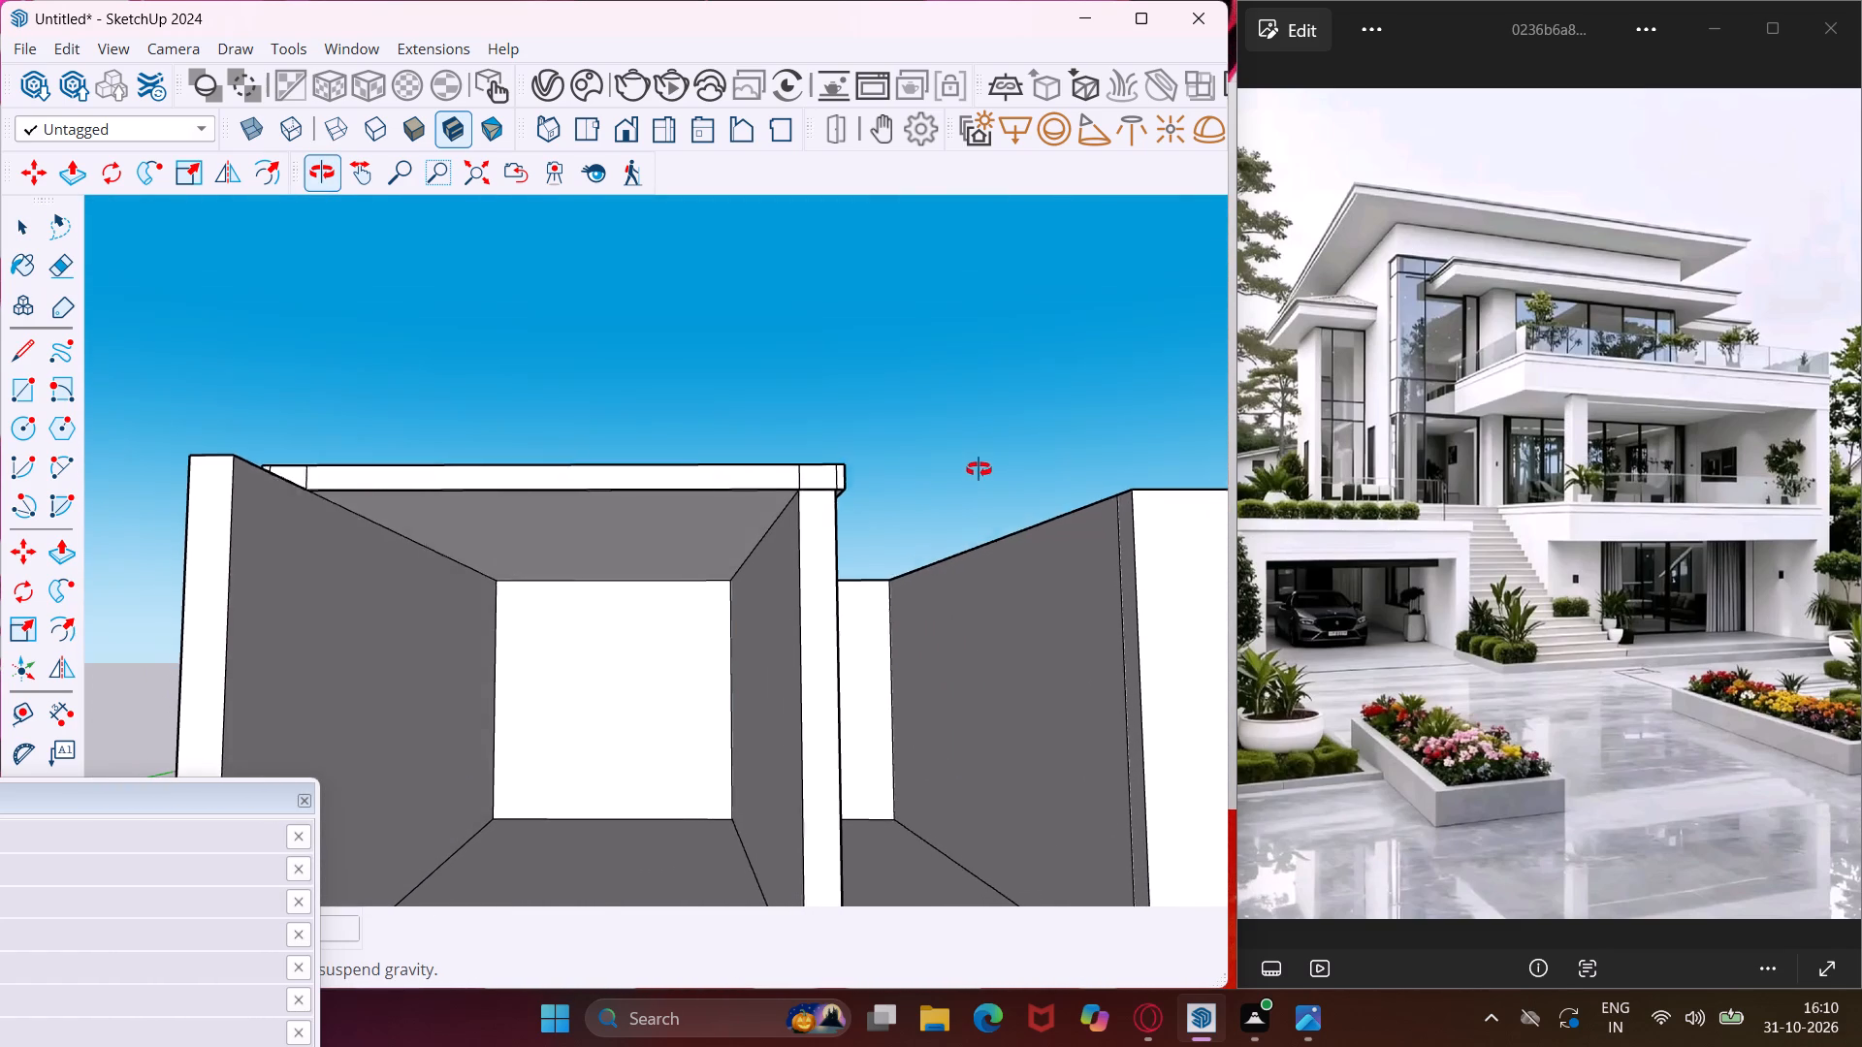
middle_drag(979, 469, 979, 468)
scroll(650, 581, up, 4)
click(665, 492)
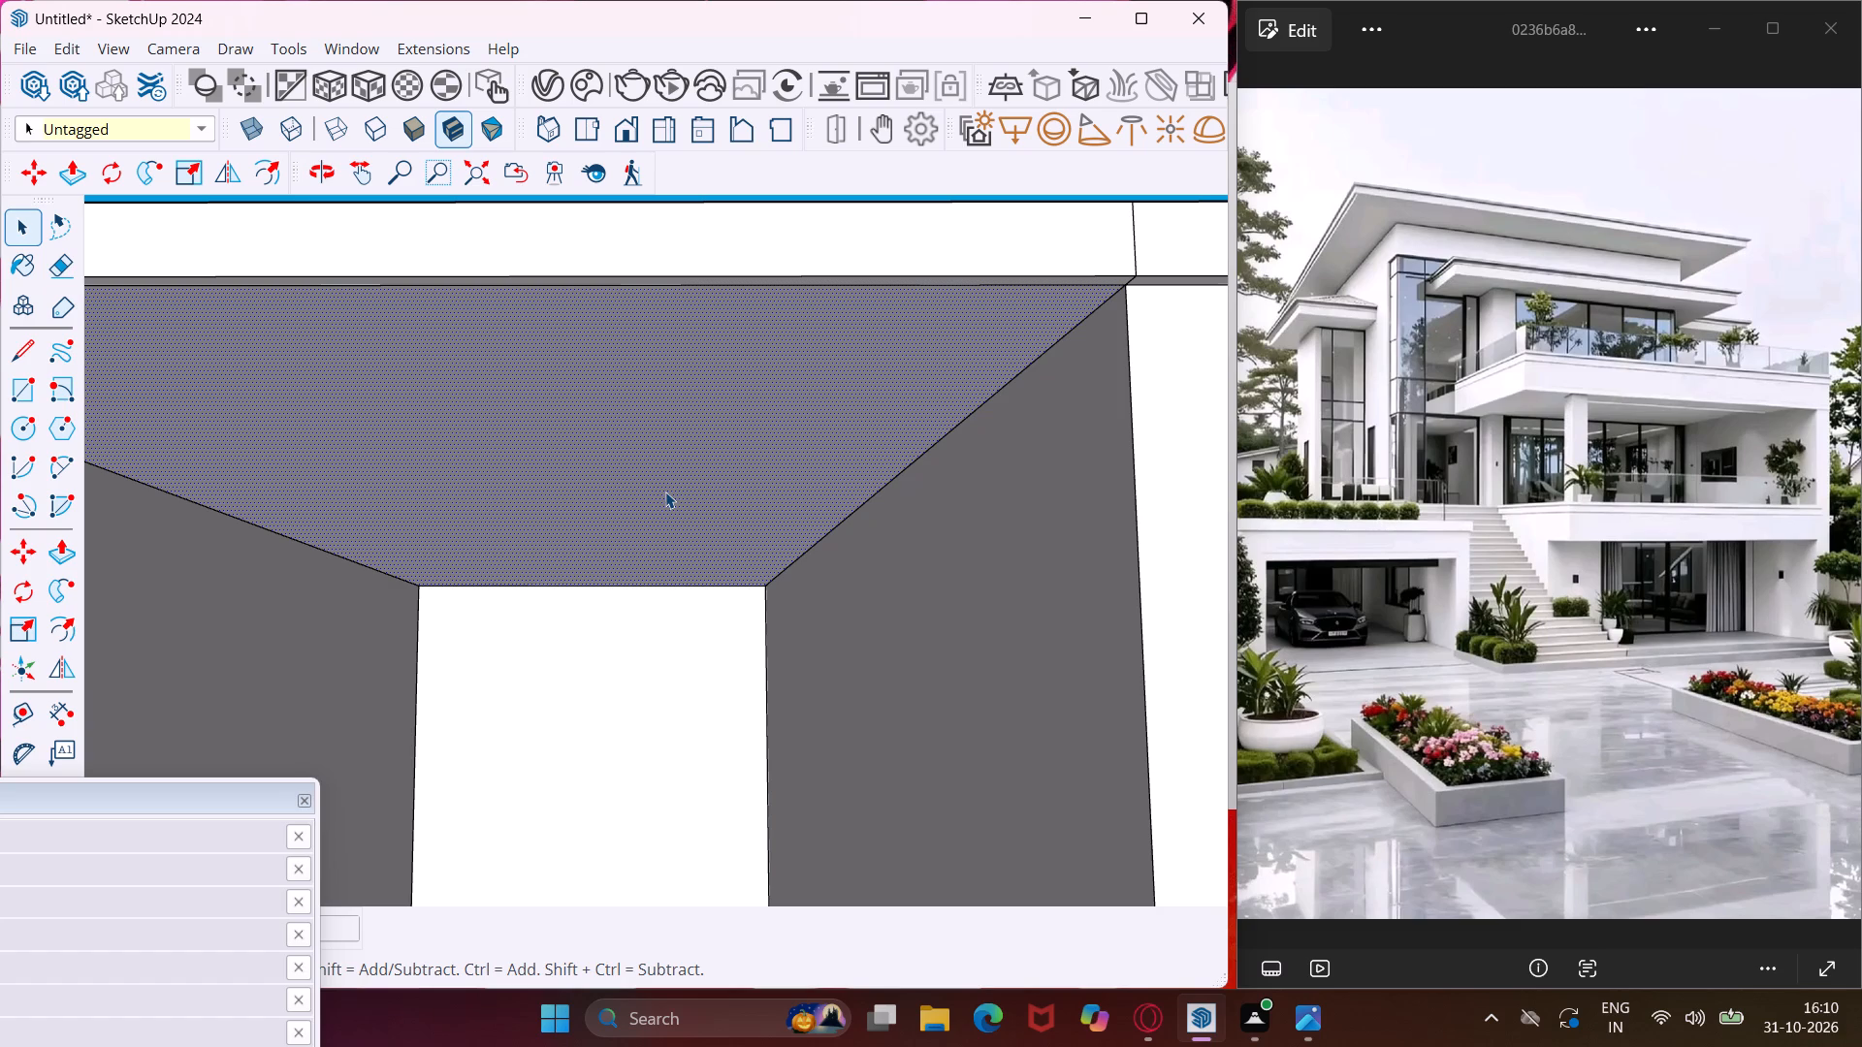
key(p)
click(665, 492)
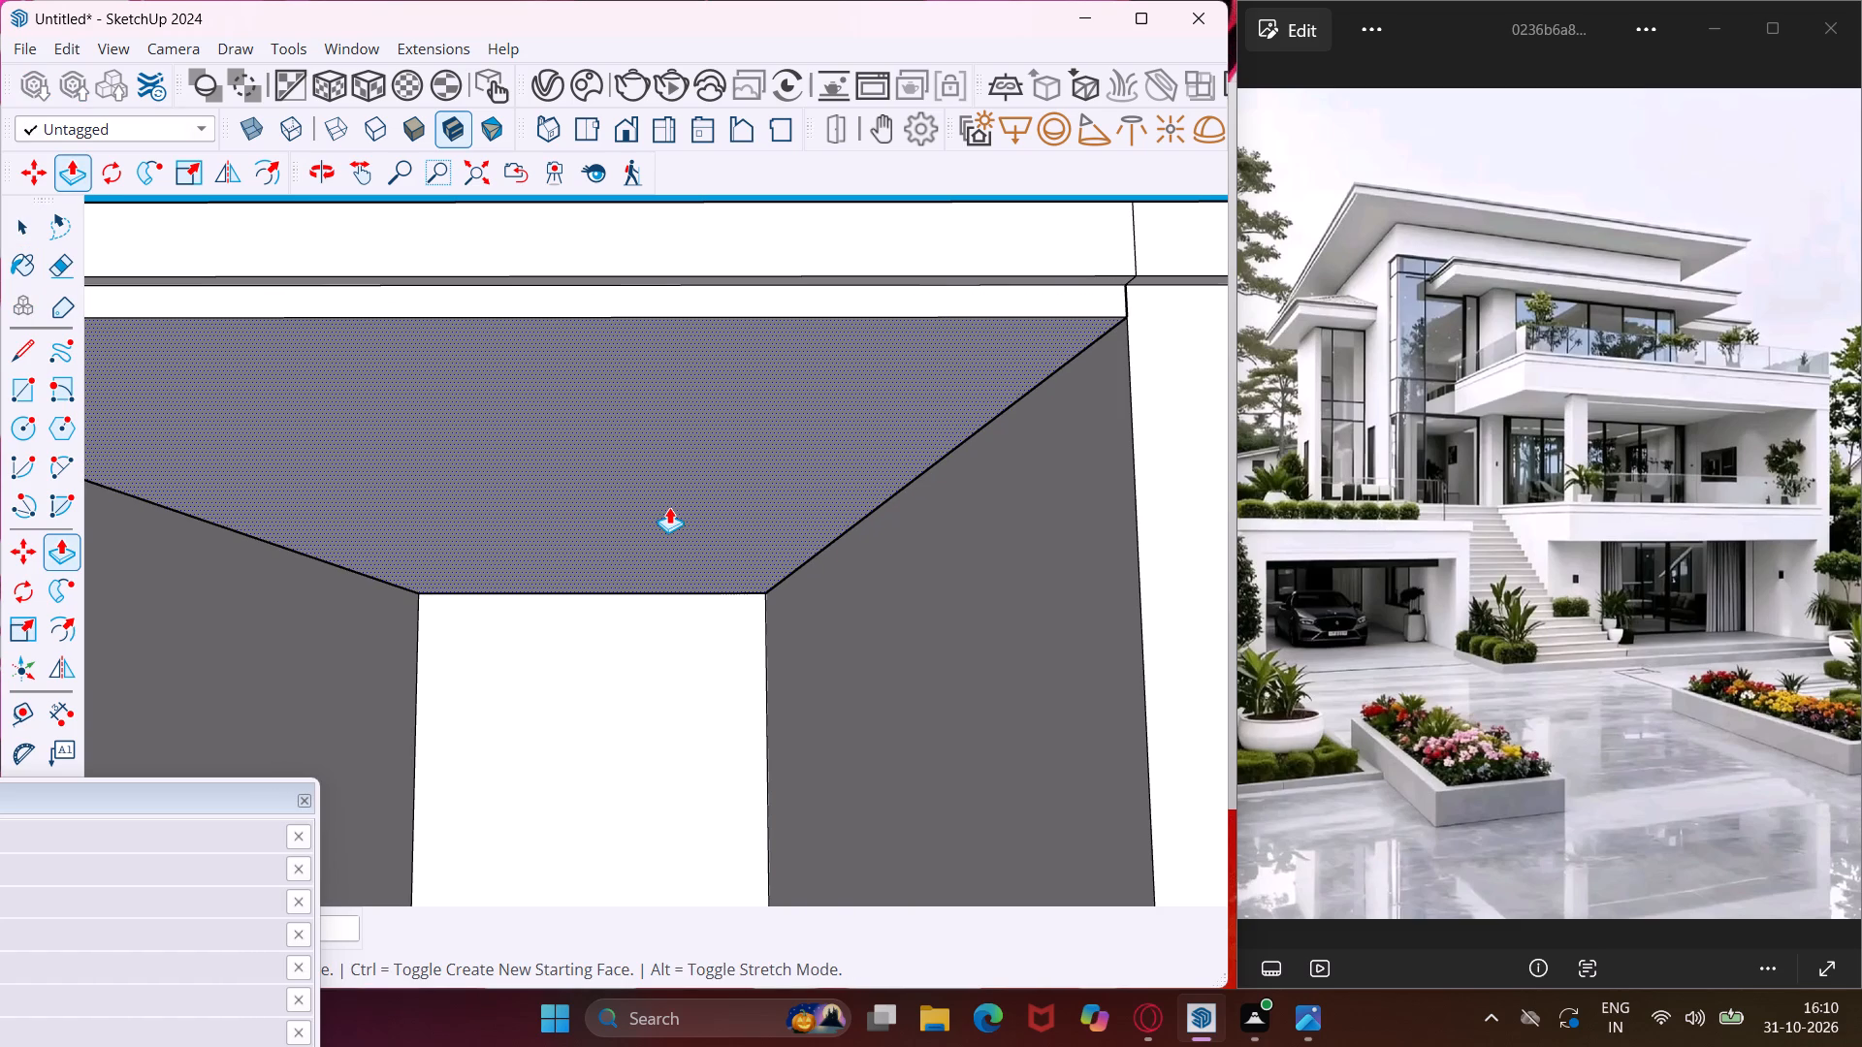
scroll(669, 507, down, 7)
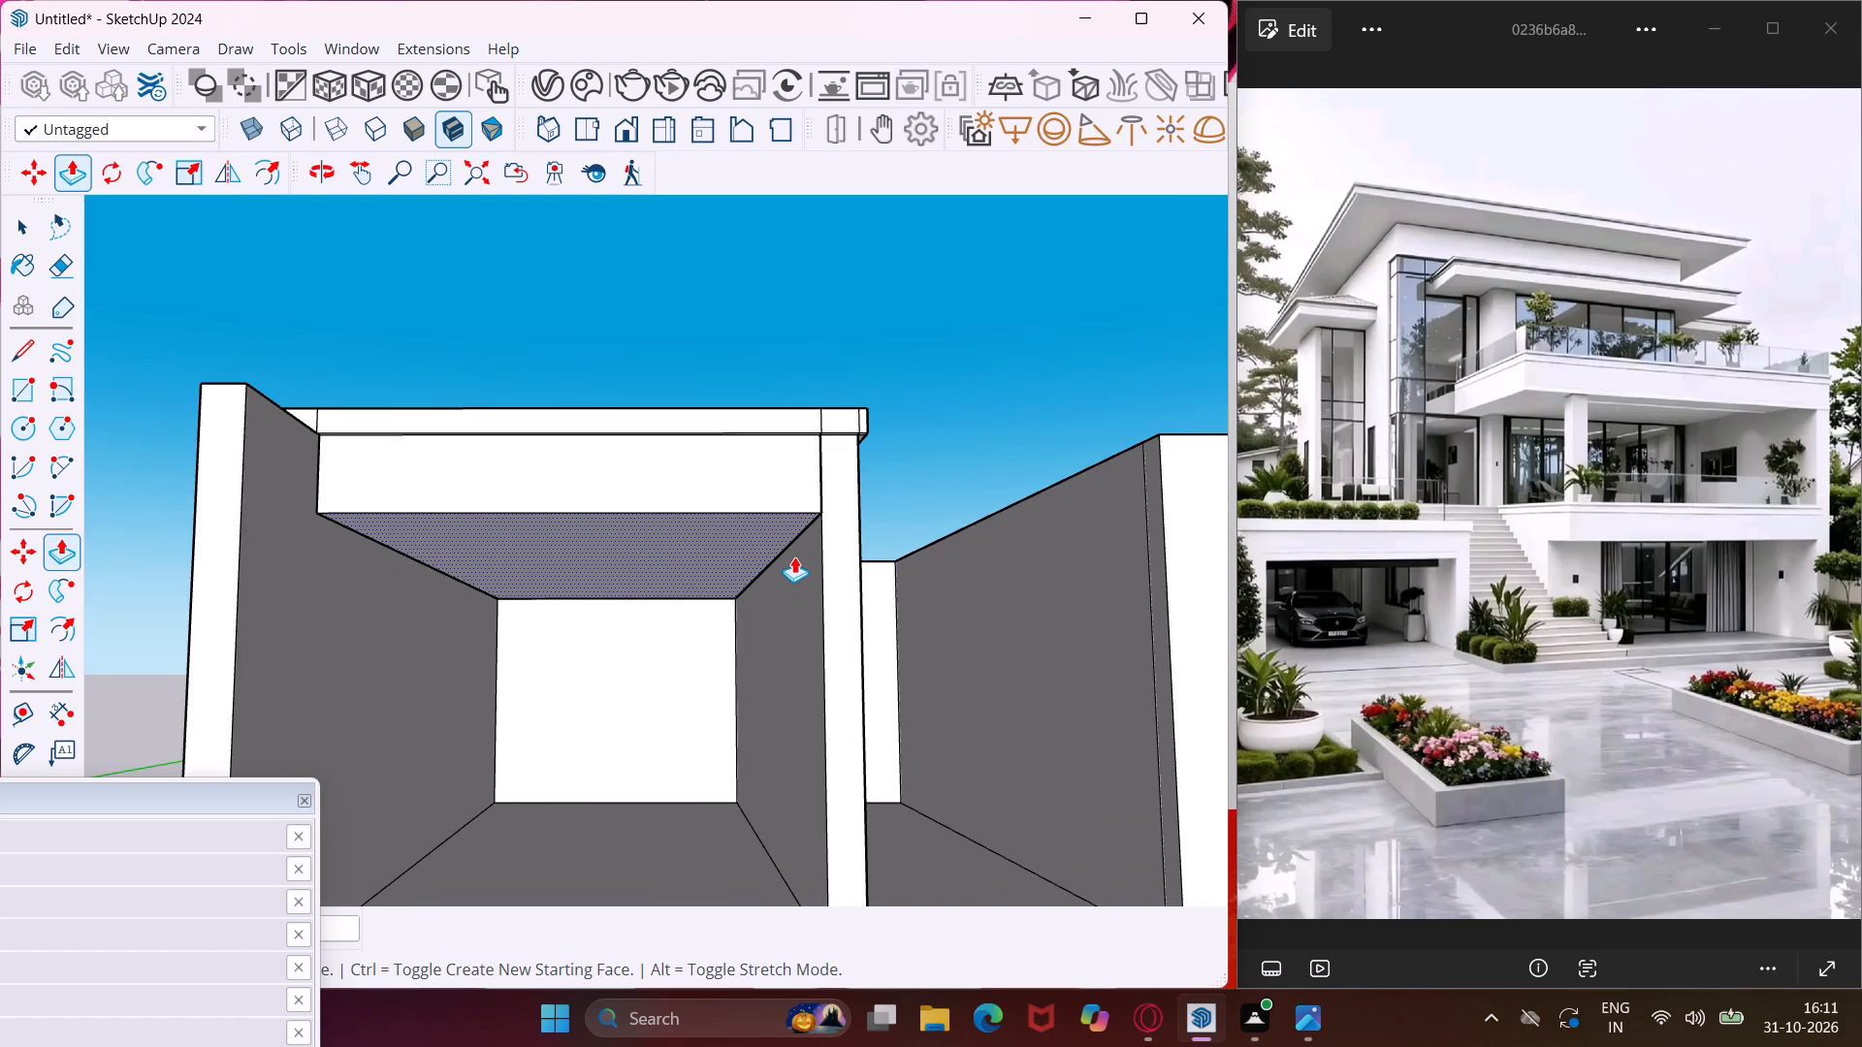
text(2')
key(Return)
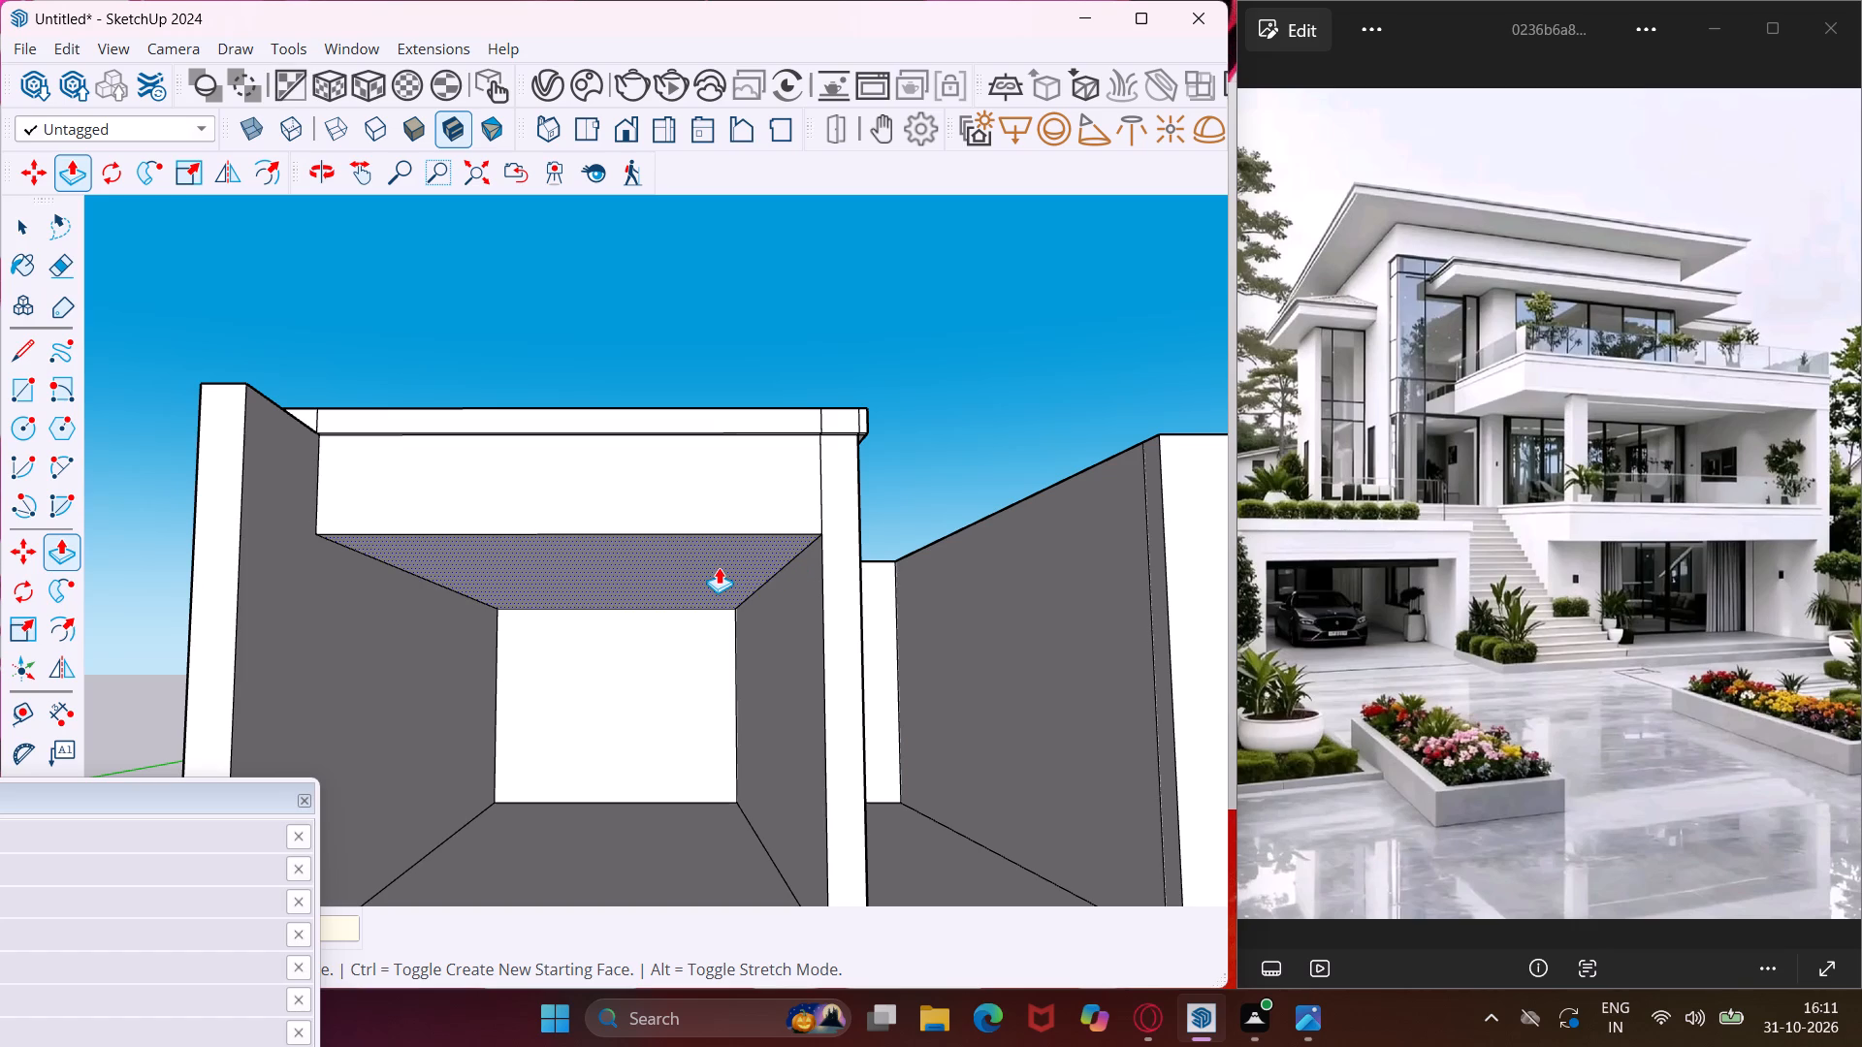
key(Escape)
key(space)
Copy the lowered ceiling face a short distance straight up, marking a horizontal line across the front face beneath the slab.
scroll(719, 567, up, 4)
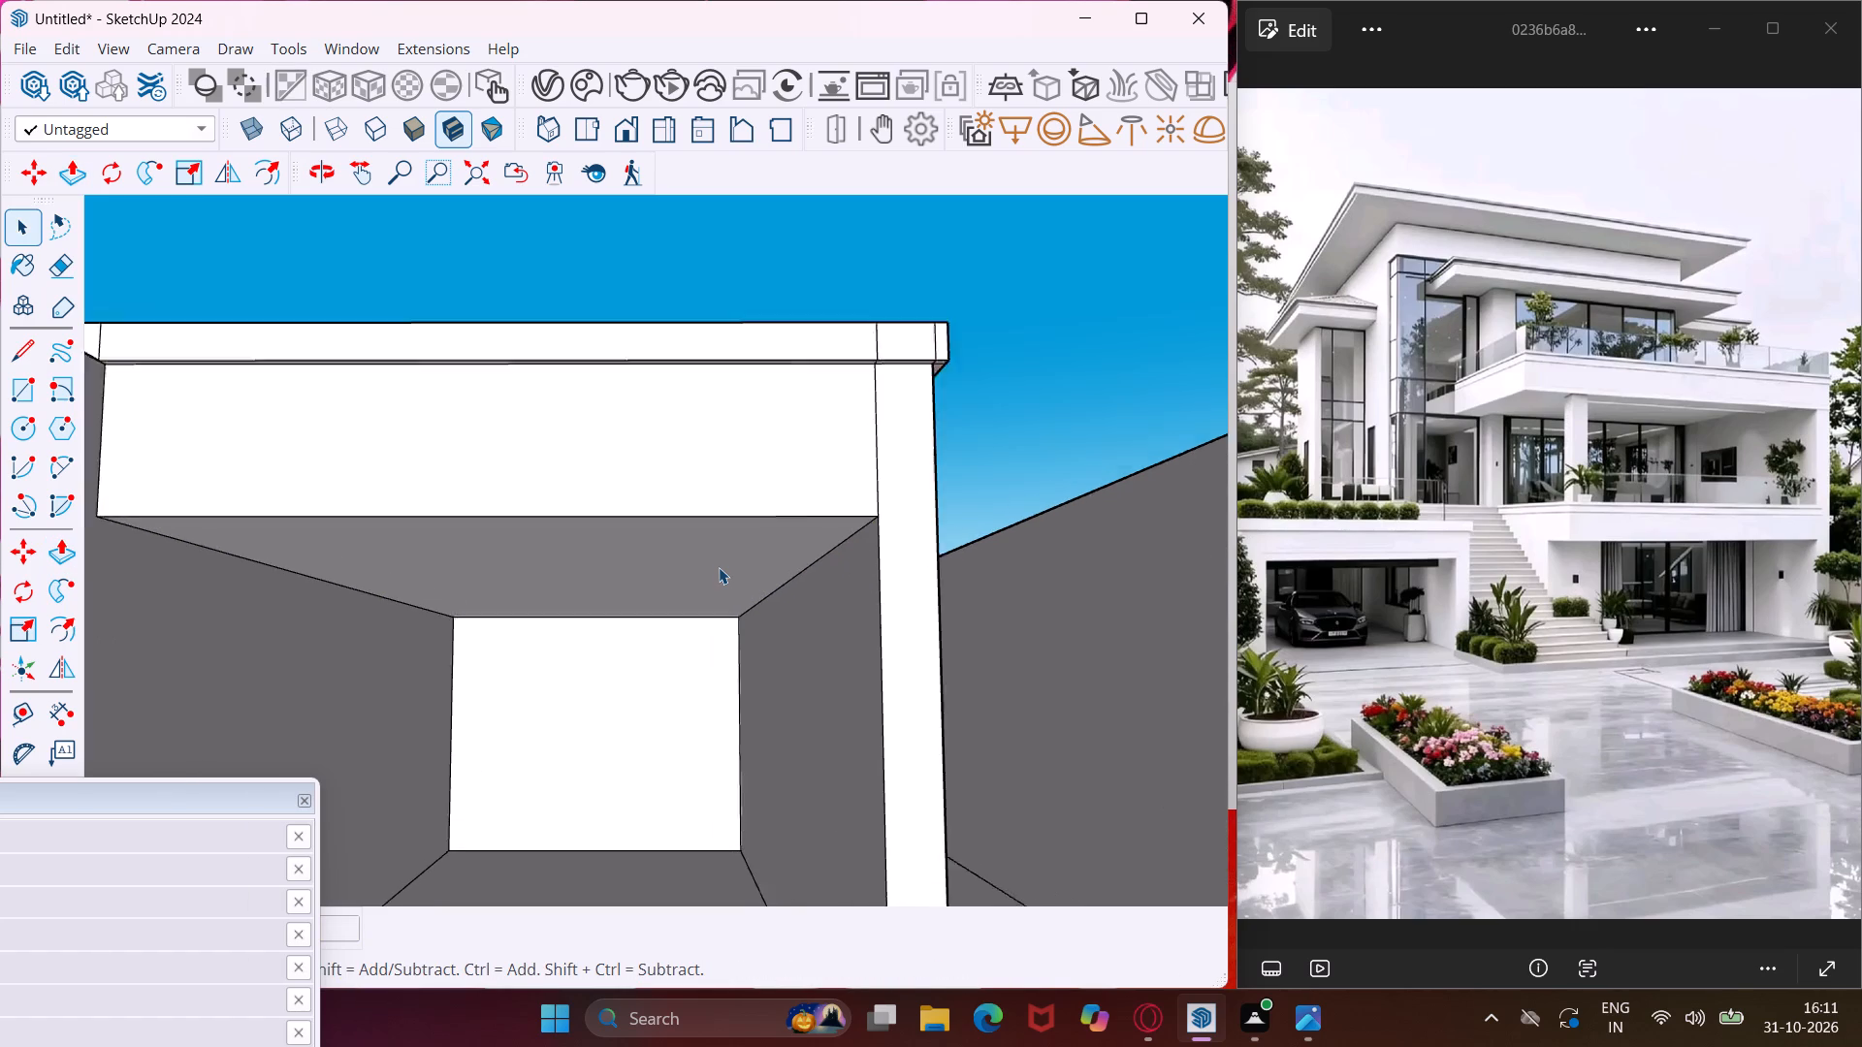
click(719, 567)
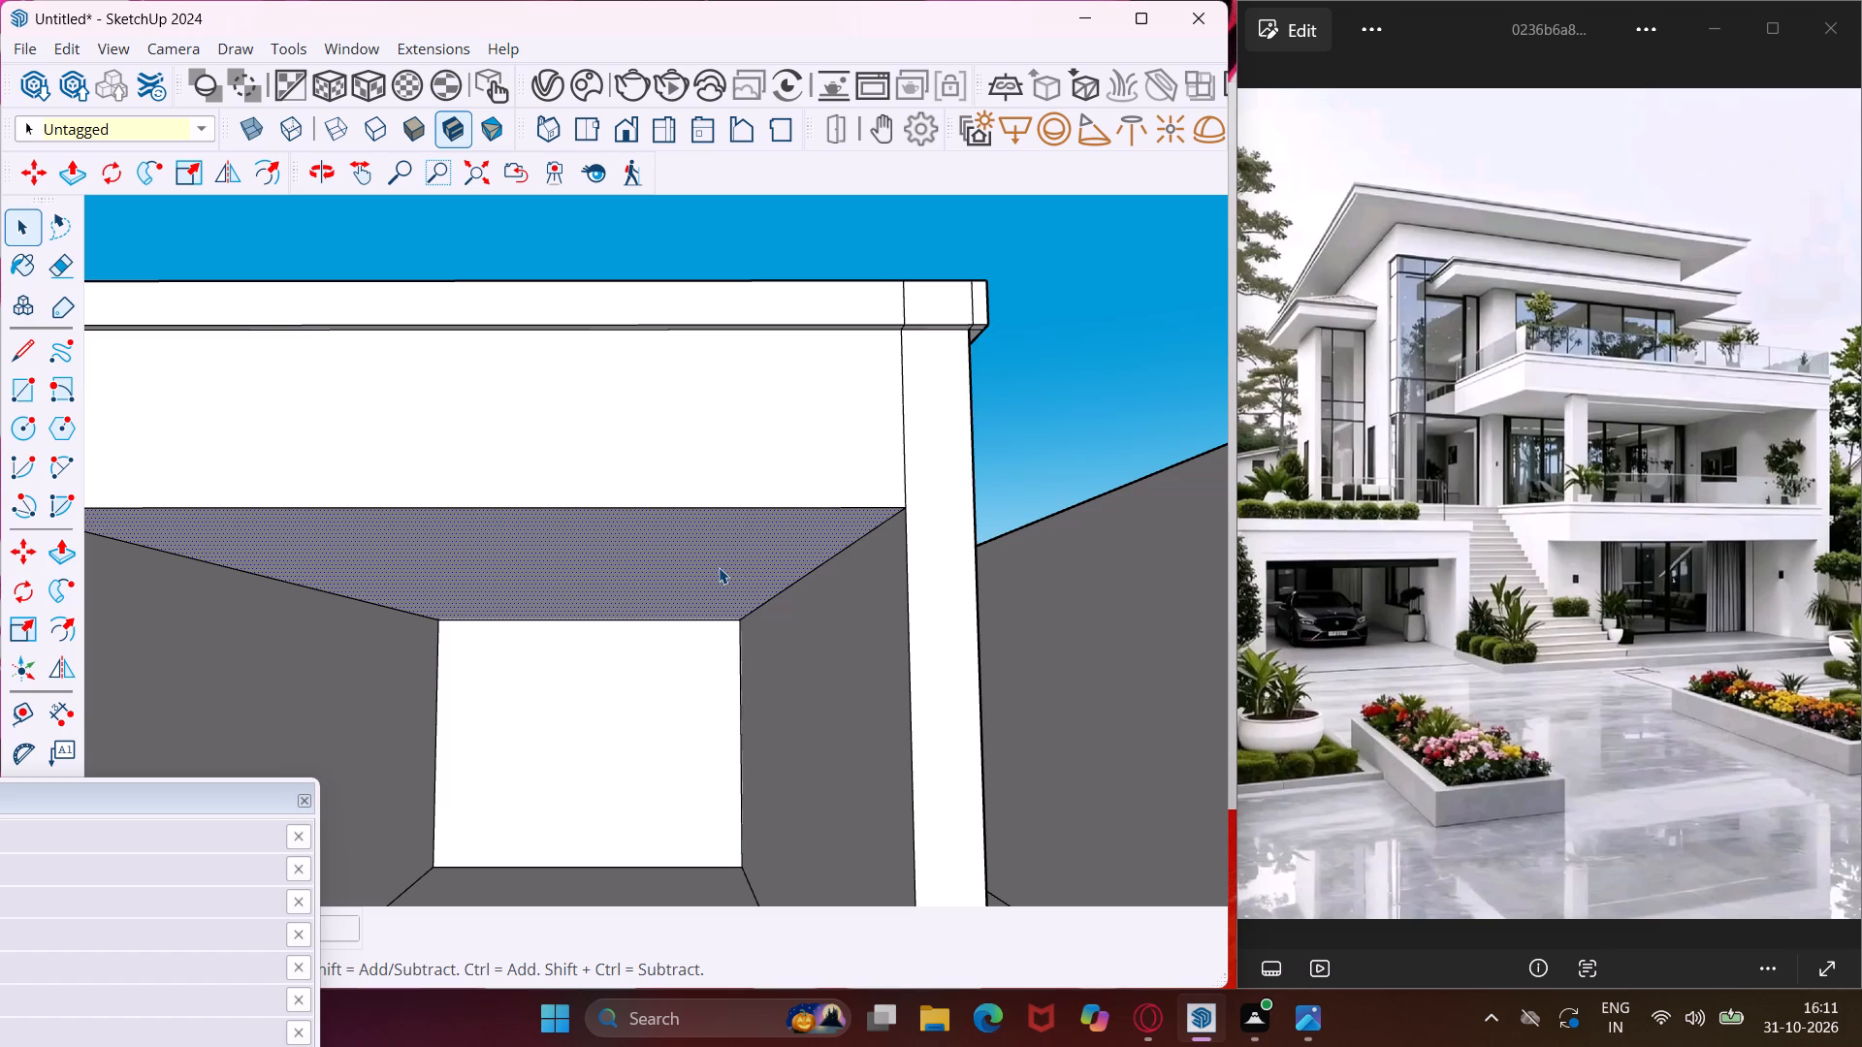
key(m)
scroll(907, 505, up, 3)
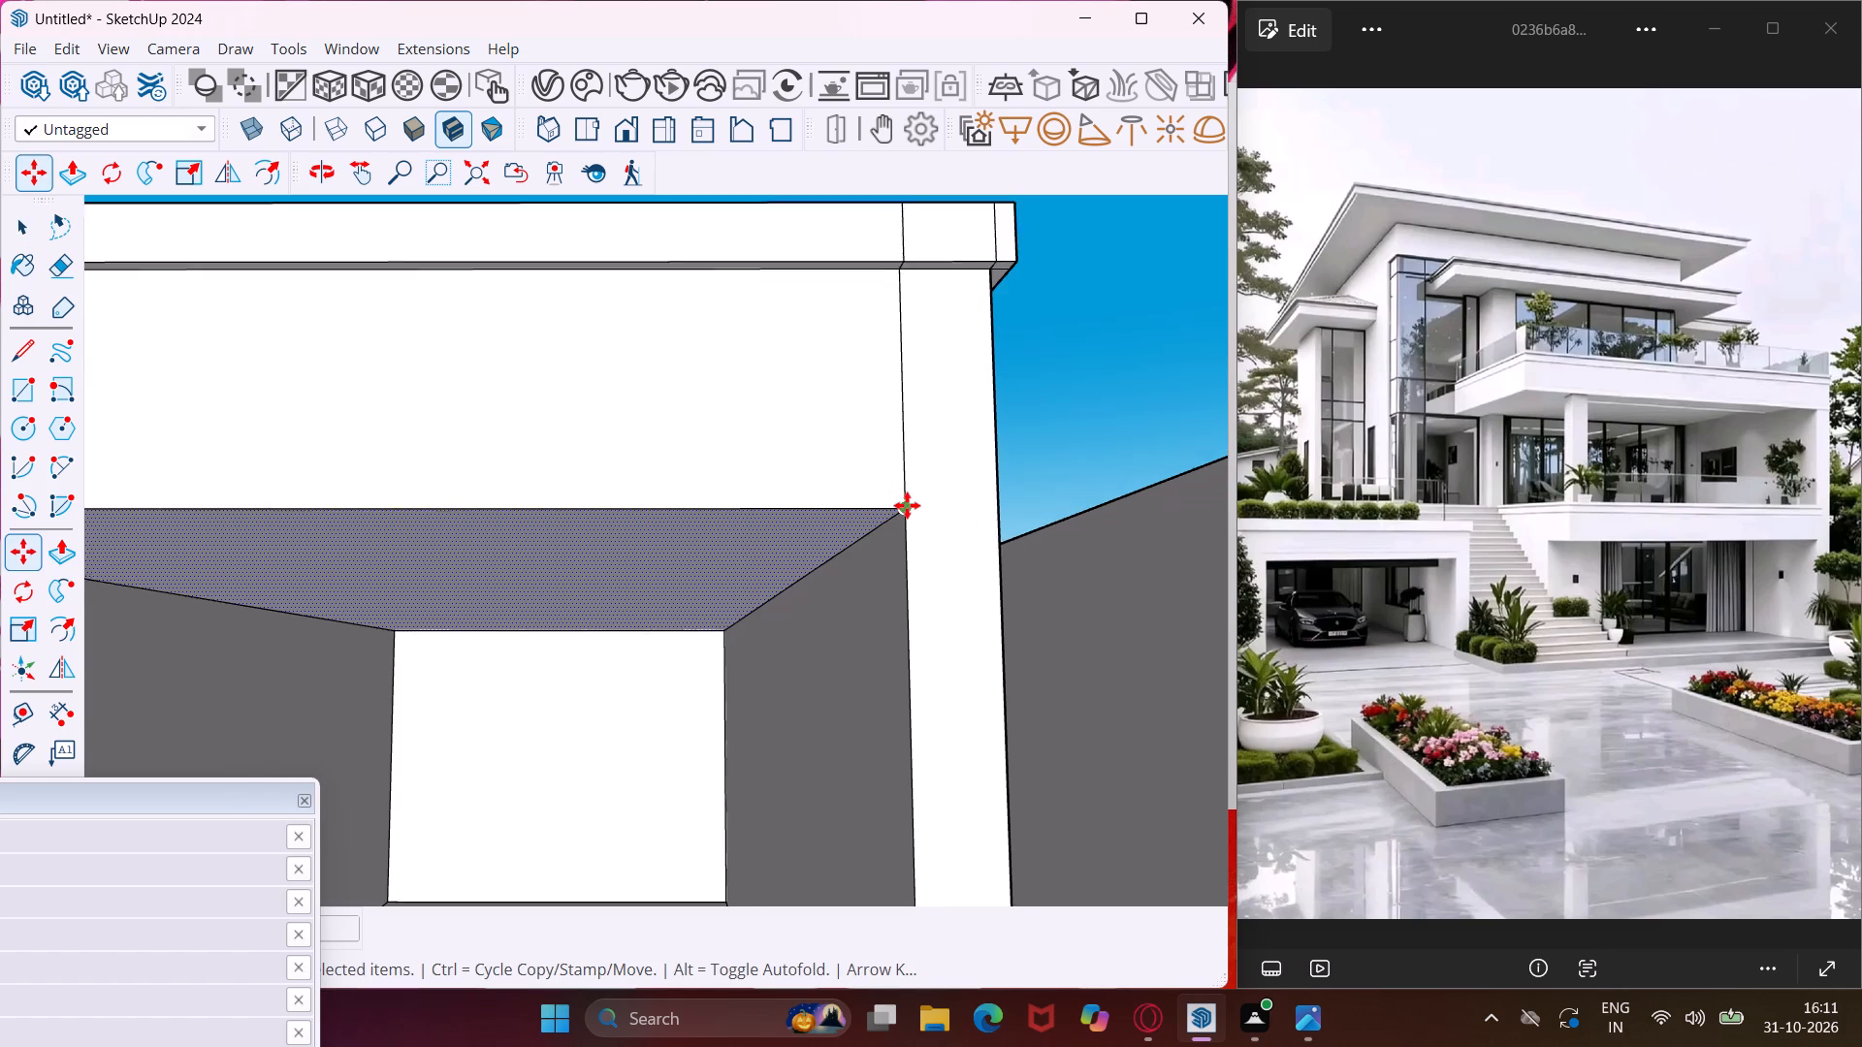
scroll(907, 505, up, 1)
click(907, 505)
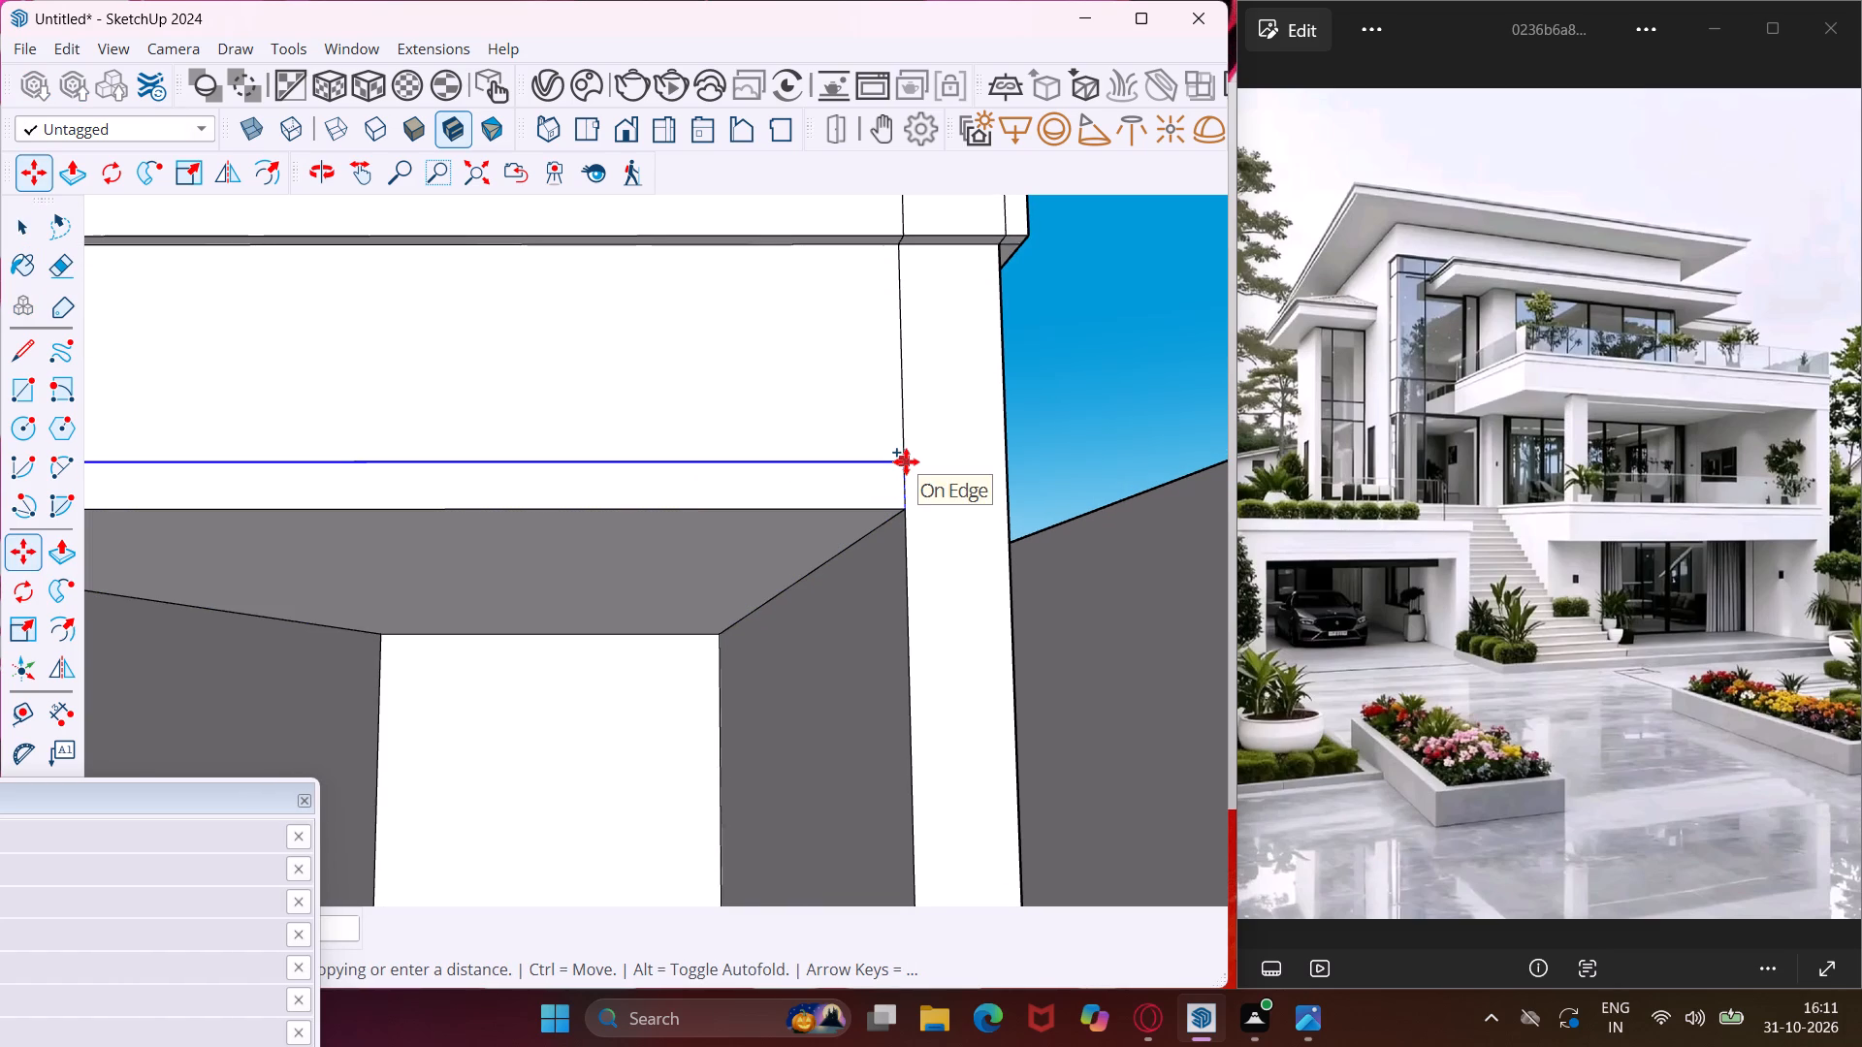
click(906, 461)
key(Escape)
key(space)
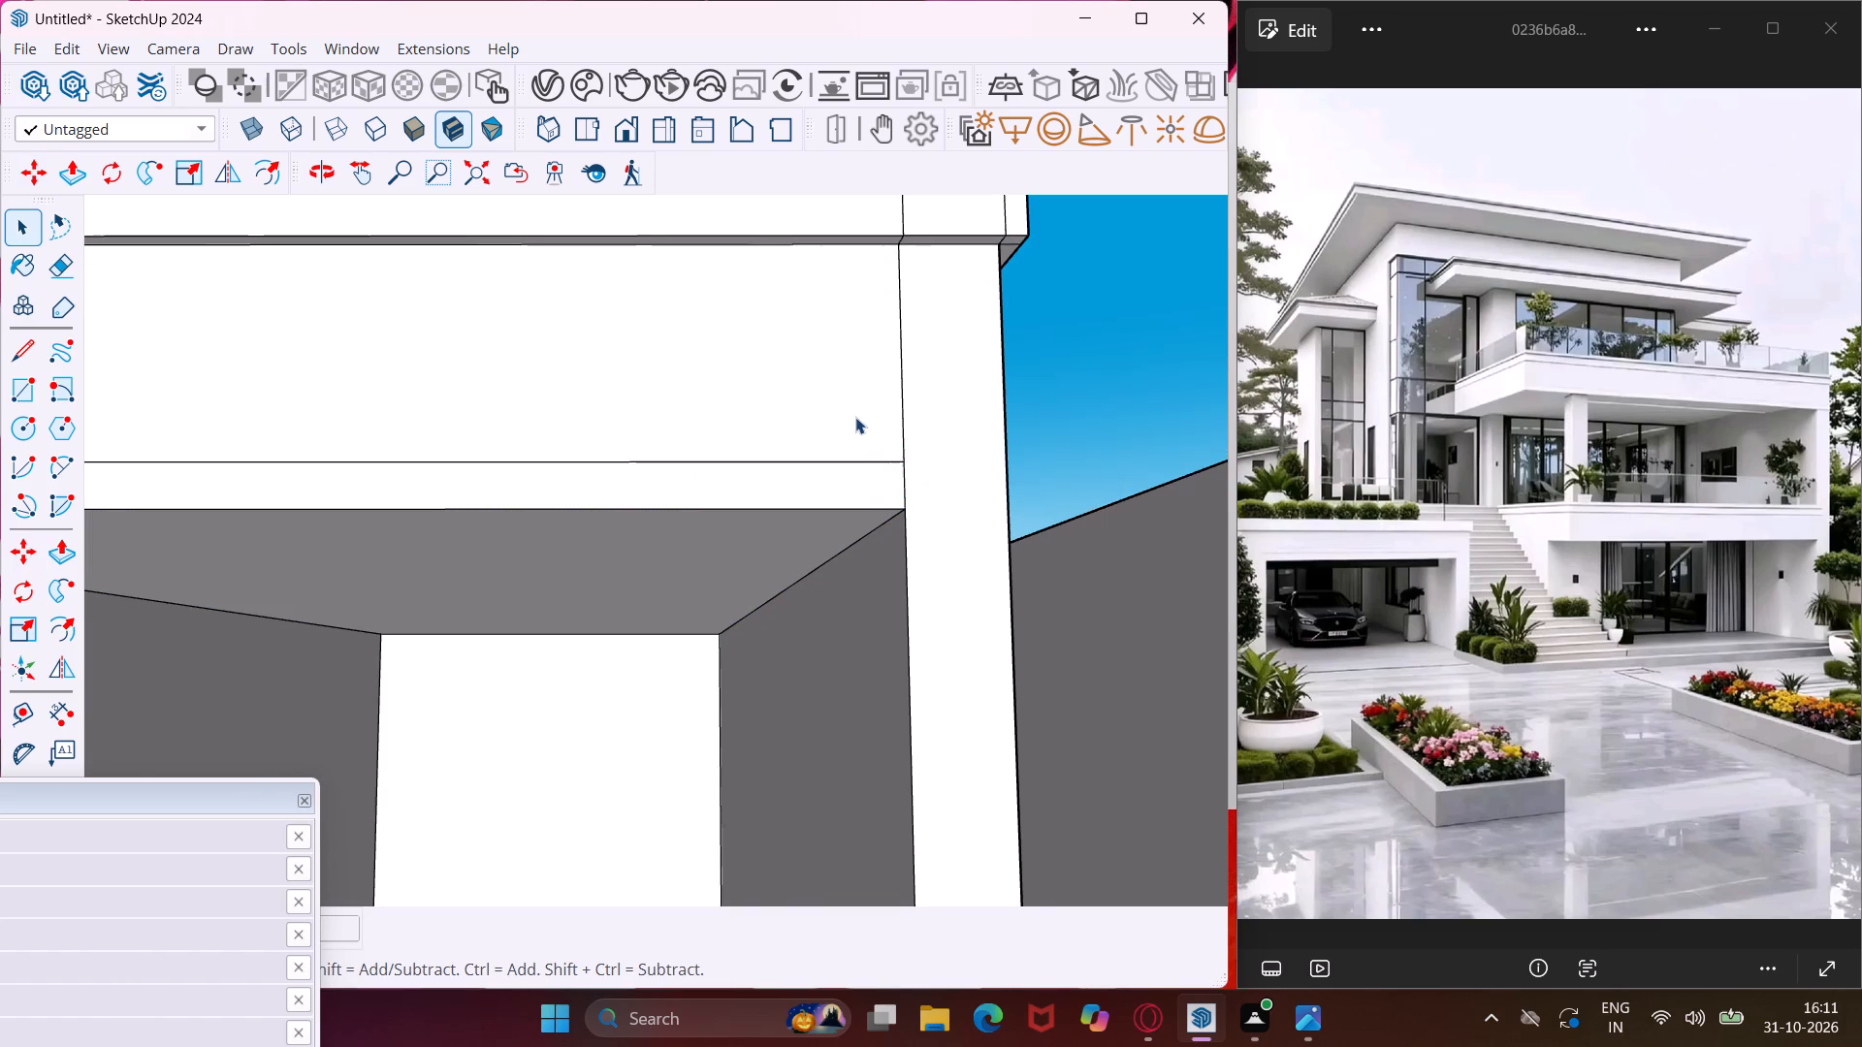
Draw an upright rotated rectangle 6" high along the back wall's top outer edge, from the roof slab's rear corner to the far outer corner.
scroll(855, 416, down, 5)
middle_drag(856, 416, 781, 550)
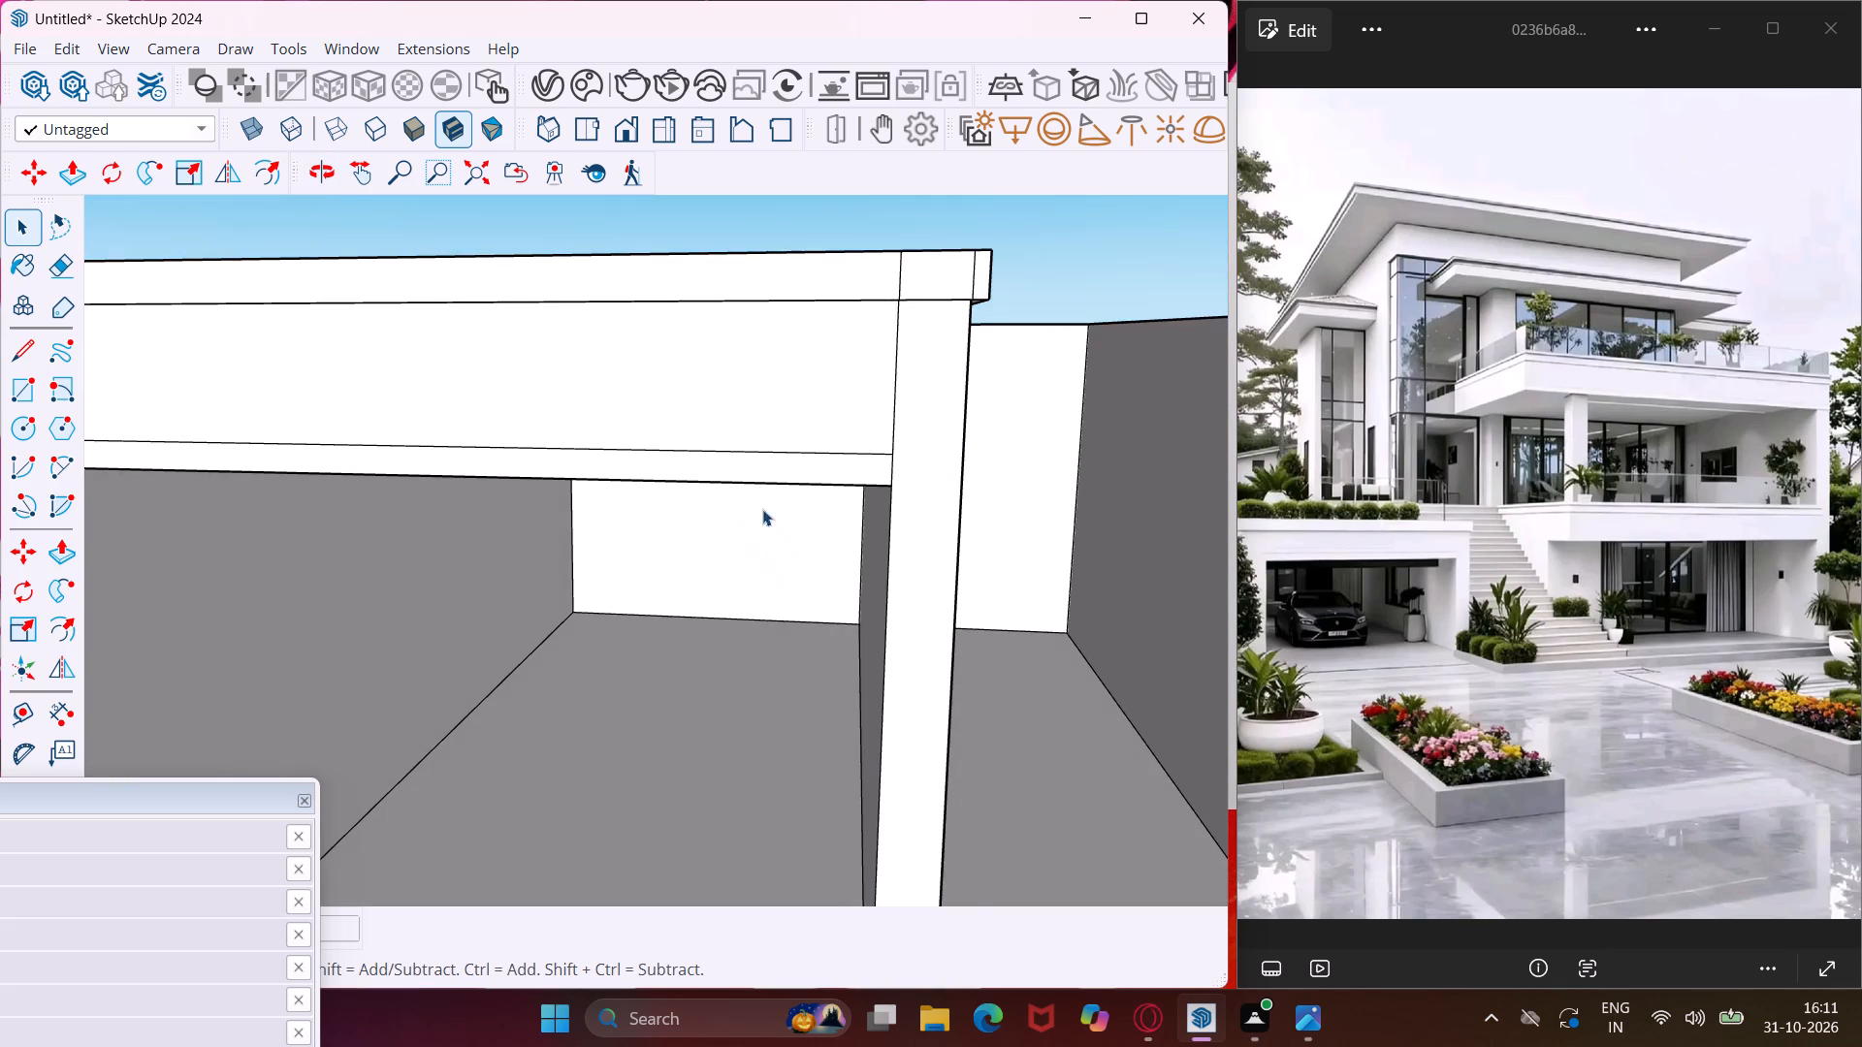
scroll(657, 454, down, 14)
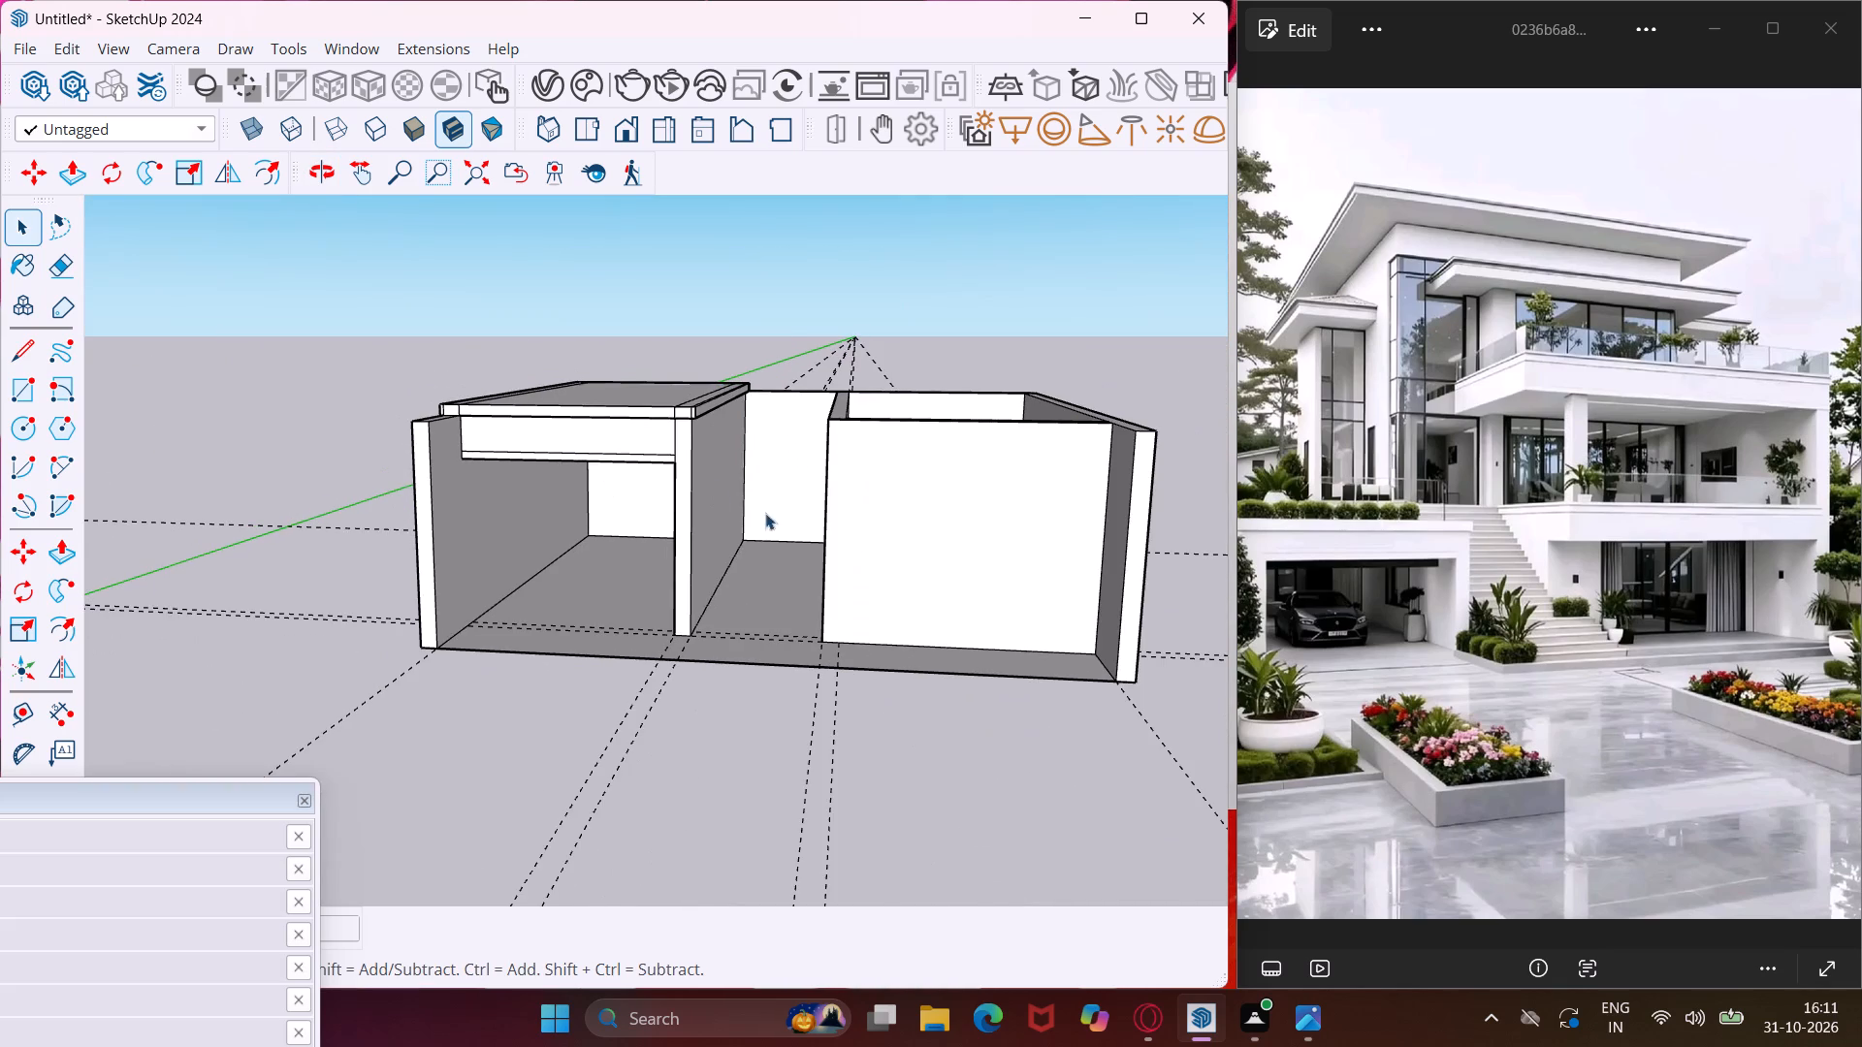
scroll(809, 537, up, 4)
middle_drag(809, 537, 672, 732)
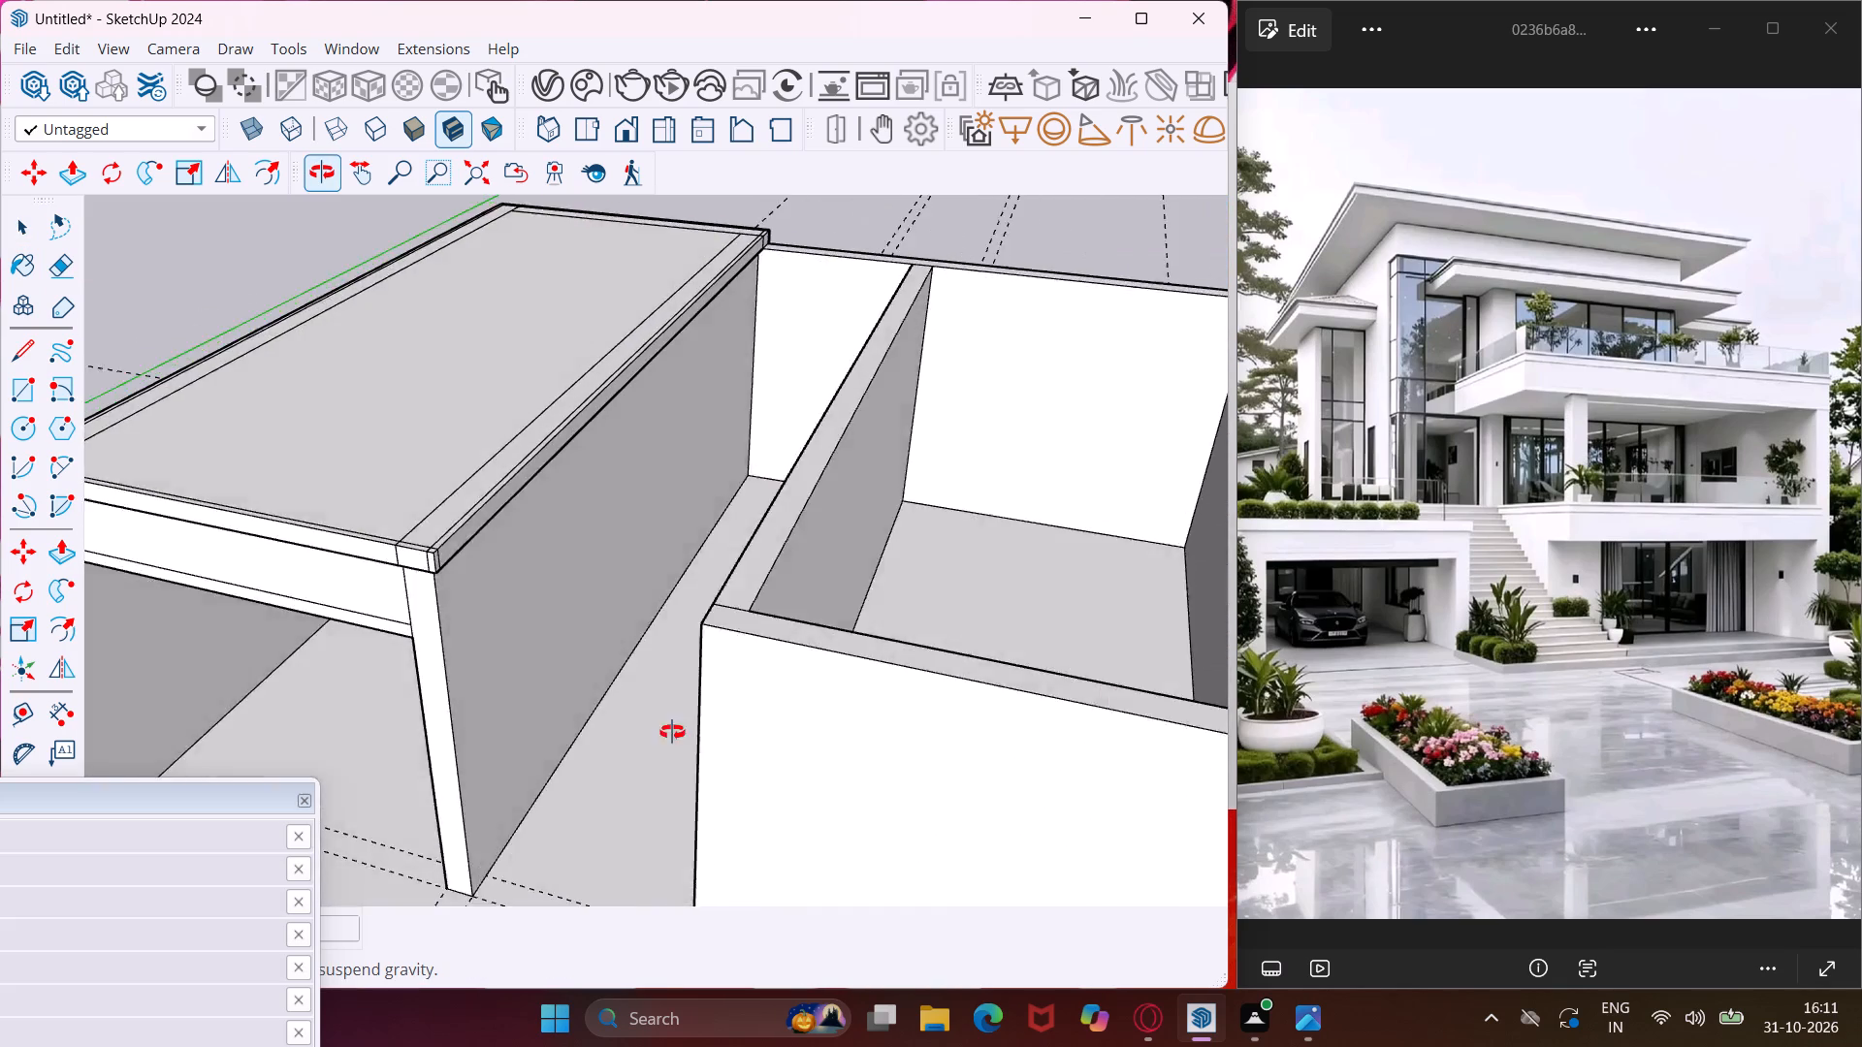
middle_drag(672, 732, 567, 786)
scroll(620, 649, down, 5)
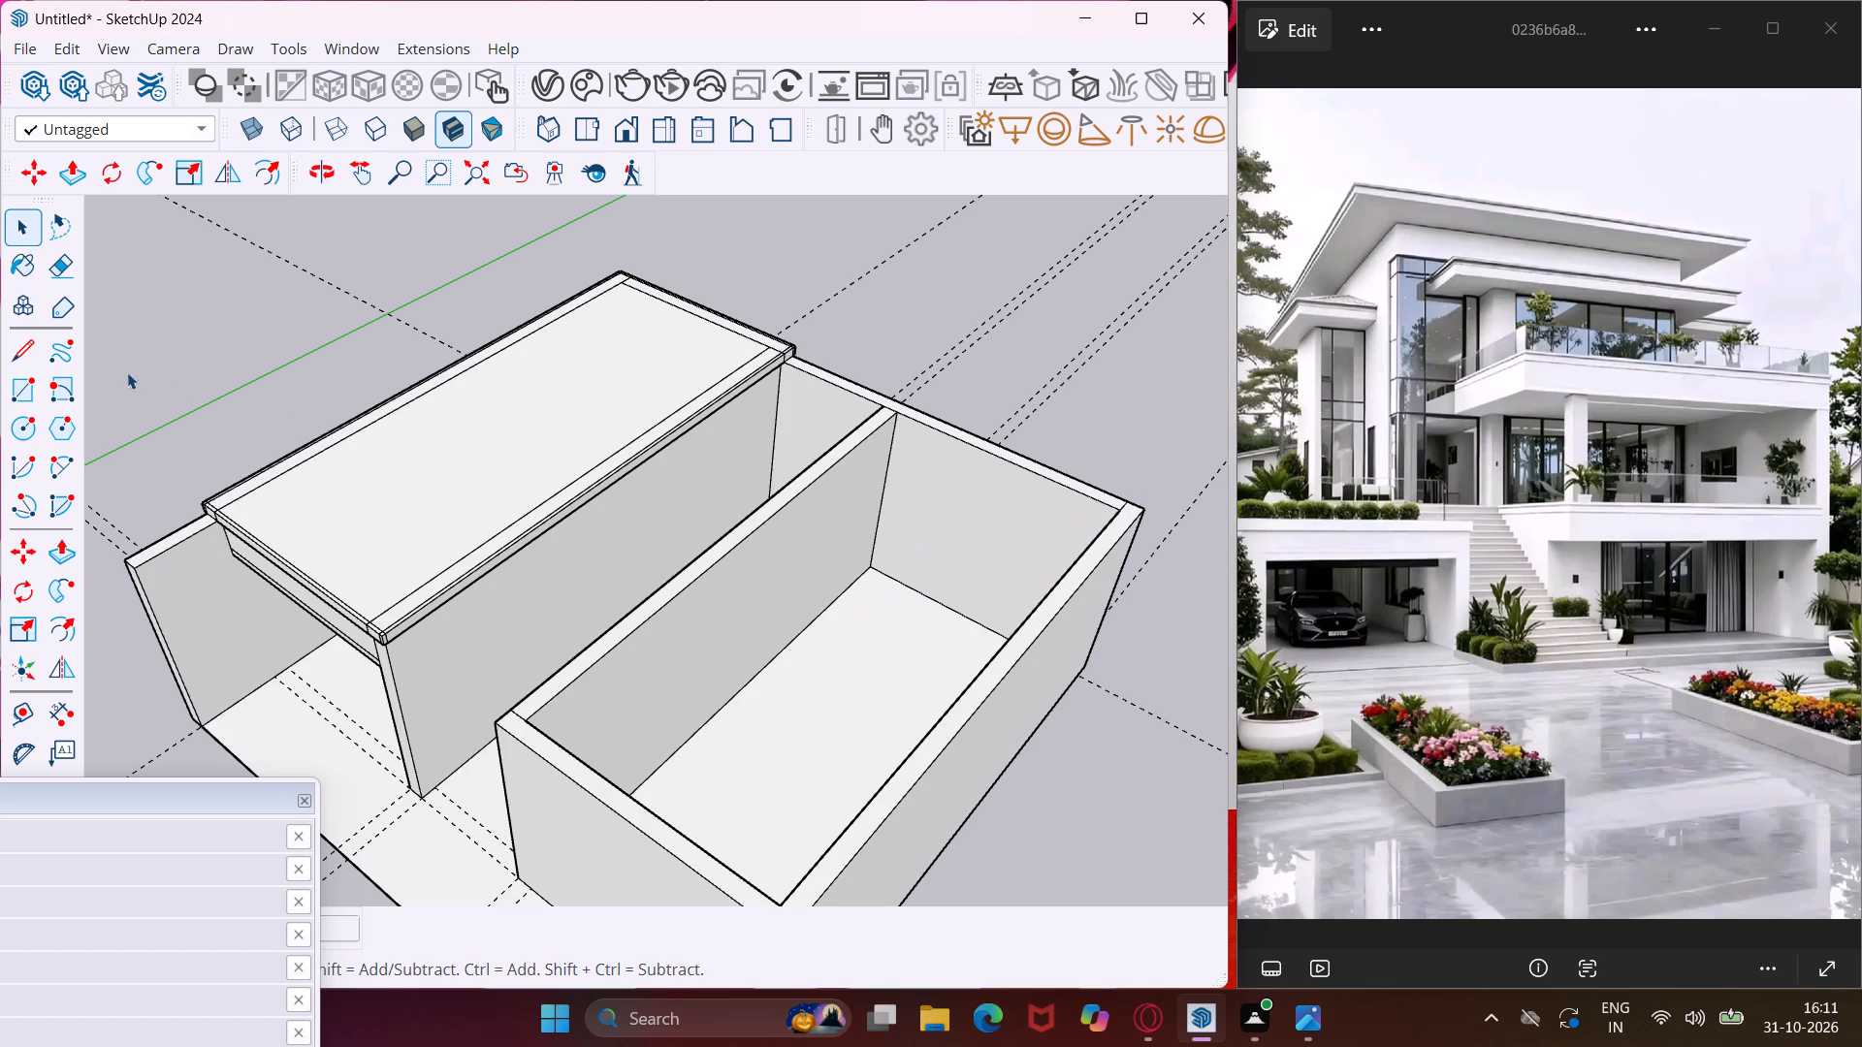
click(65, 385)
scroll(805, 360, up, 9)
click(779, 354)
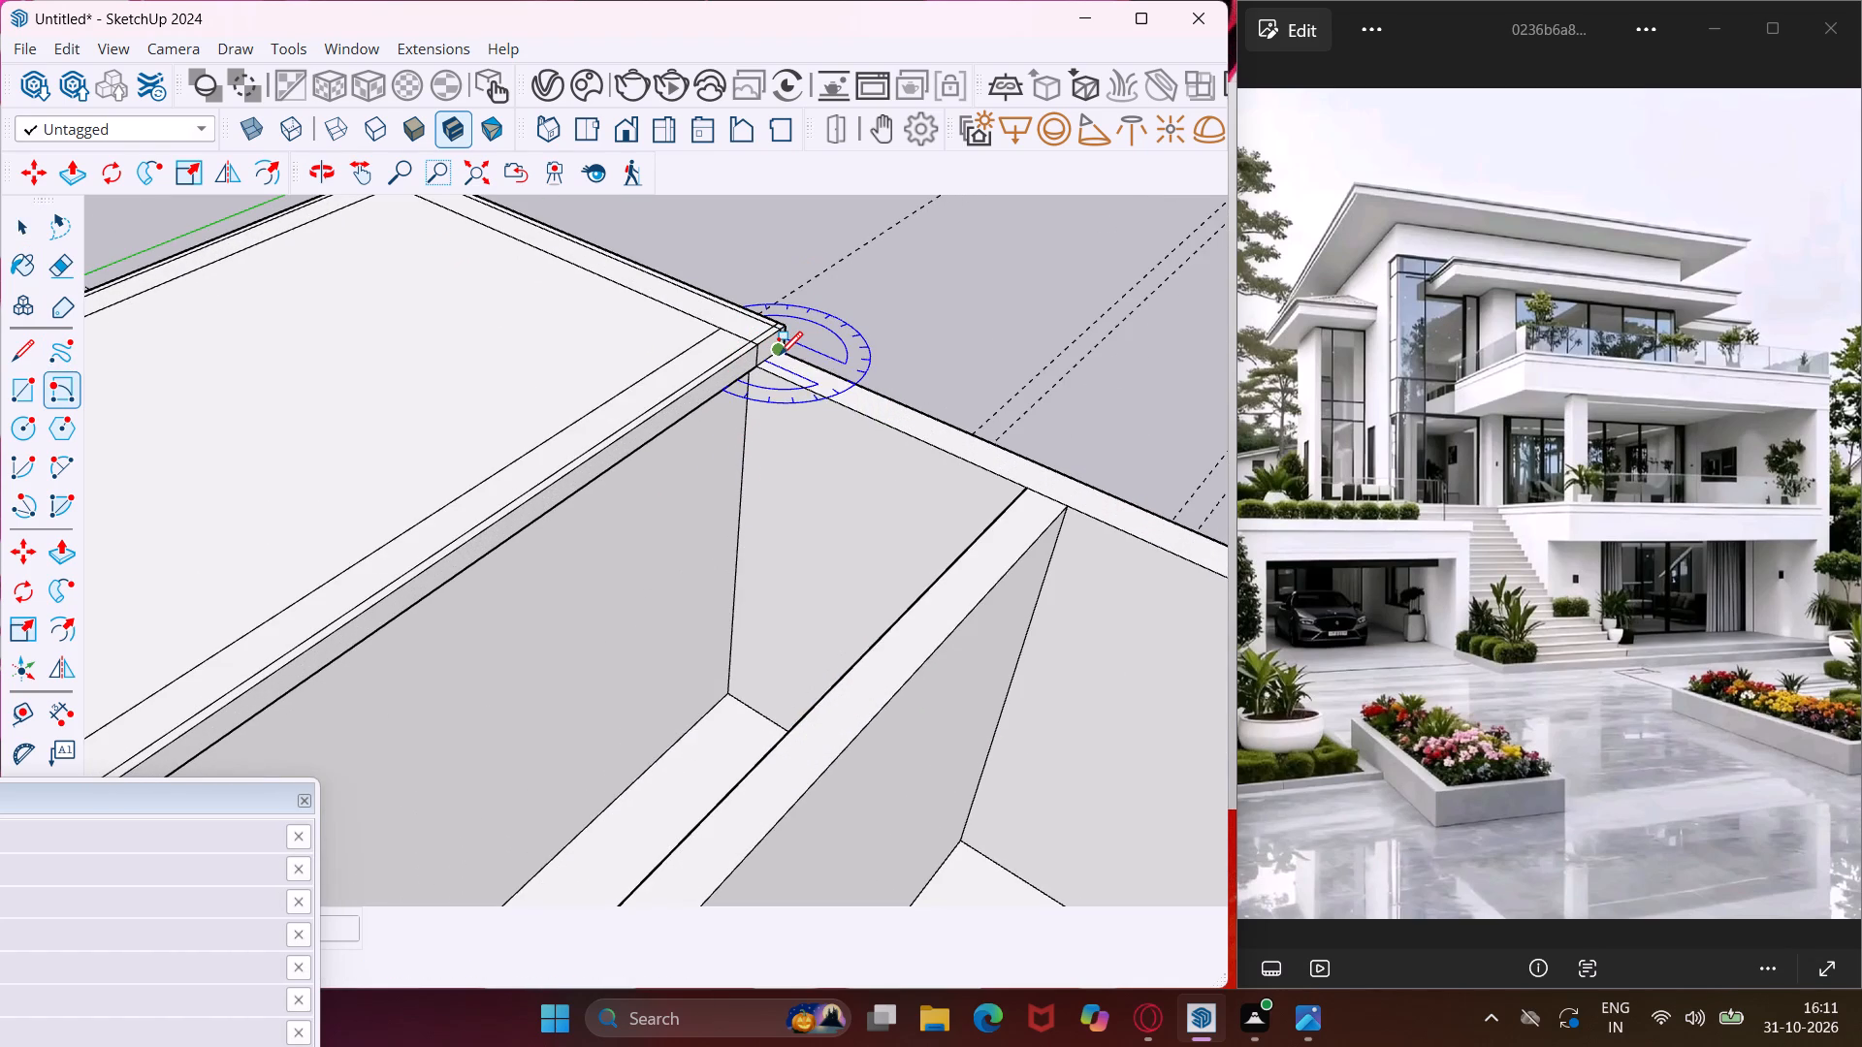
scroll(812, 400, down, 10)
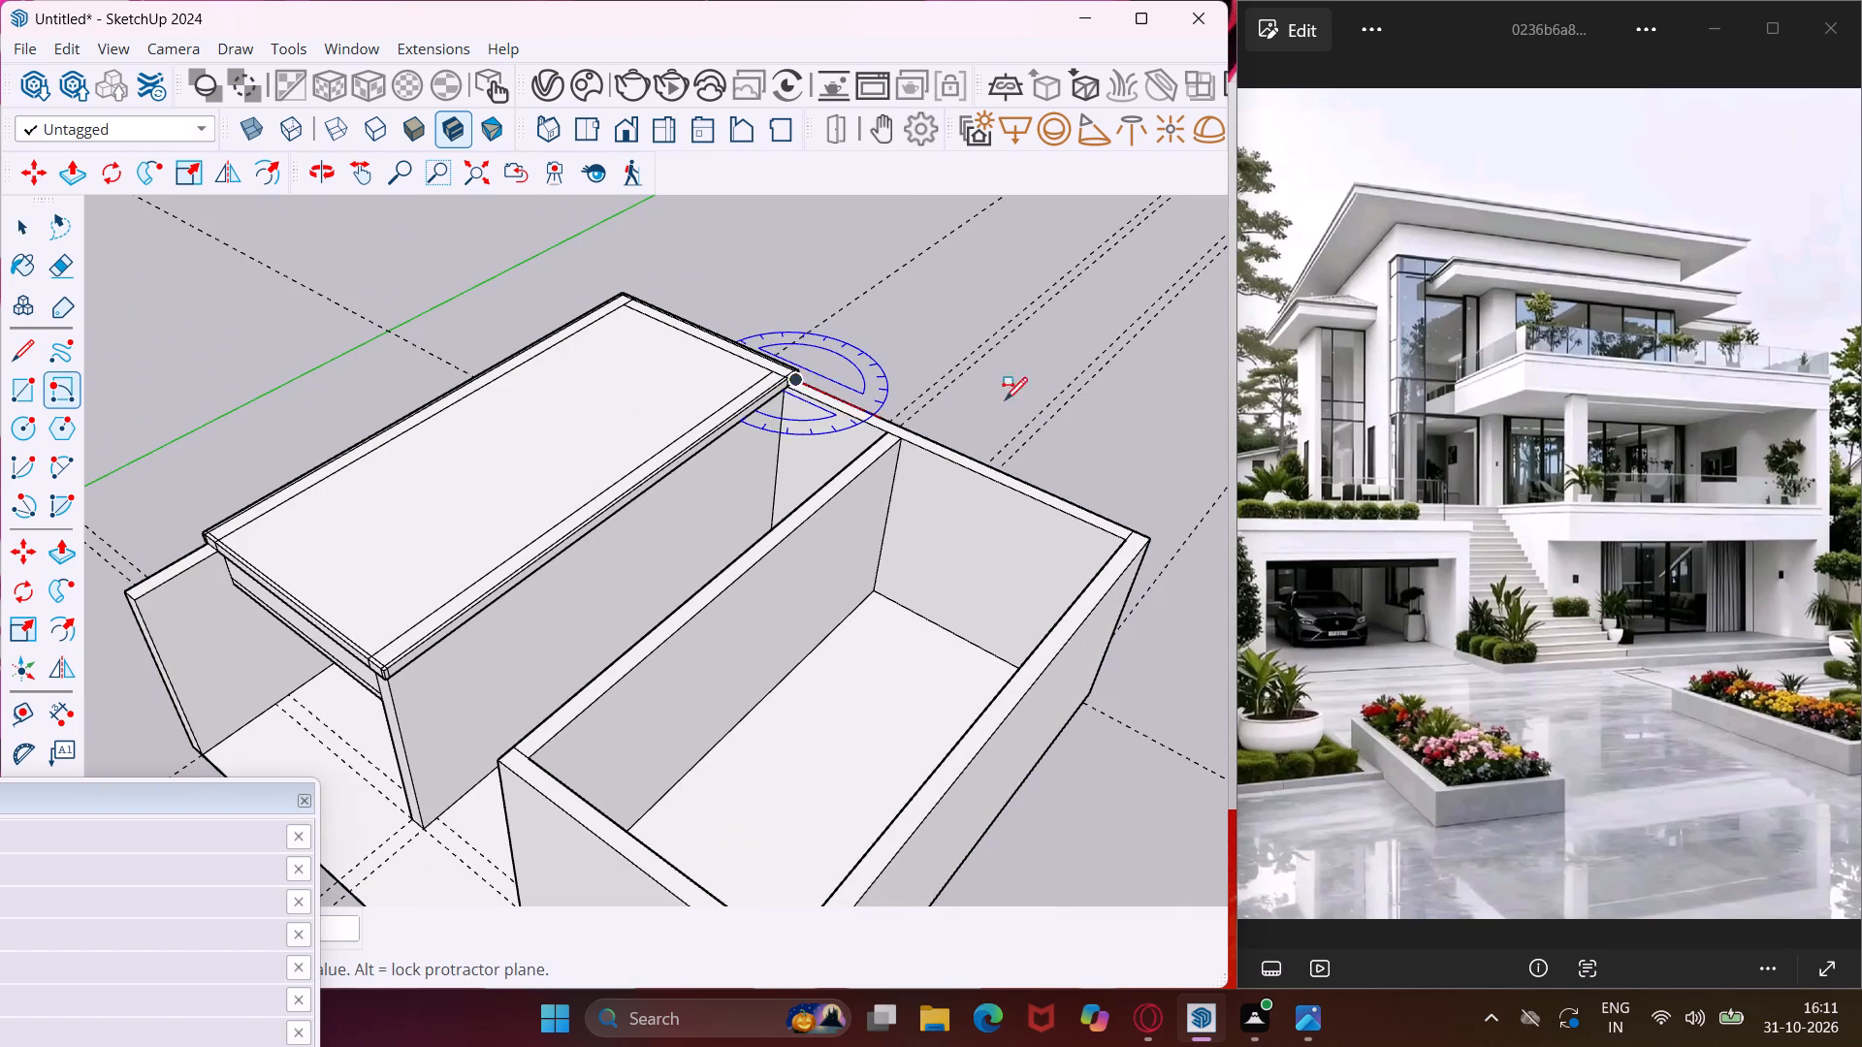
click(1146, 540)
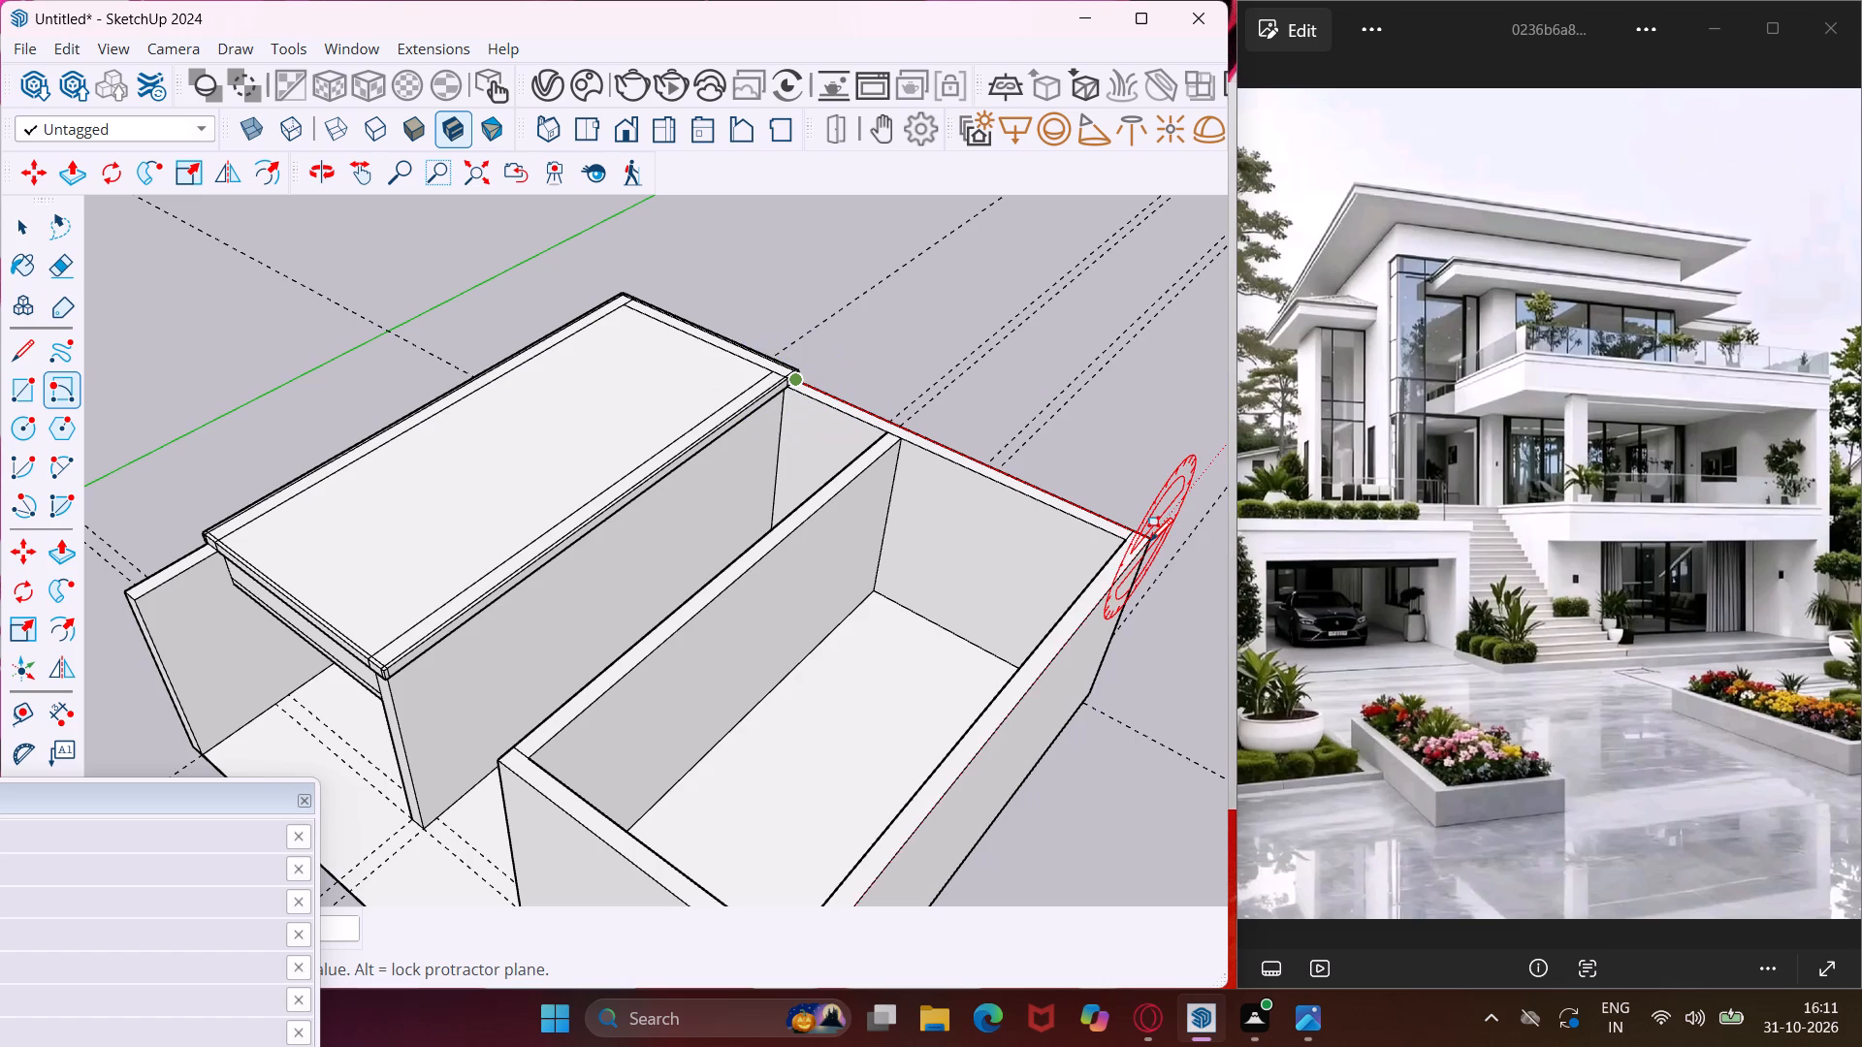
middle_drag(1149, 540, 719, 231)
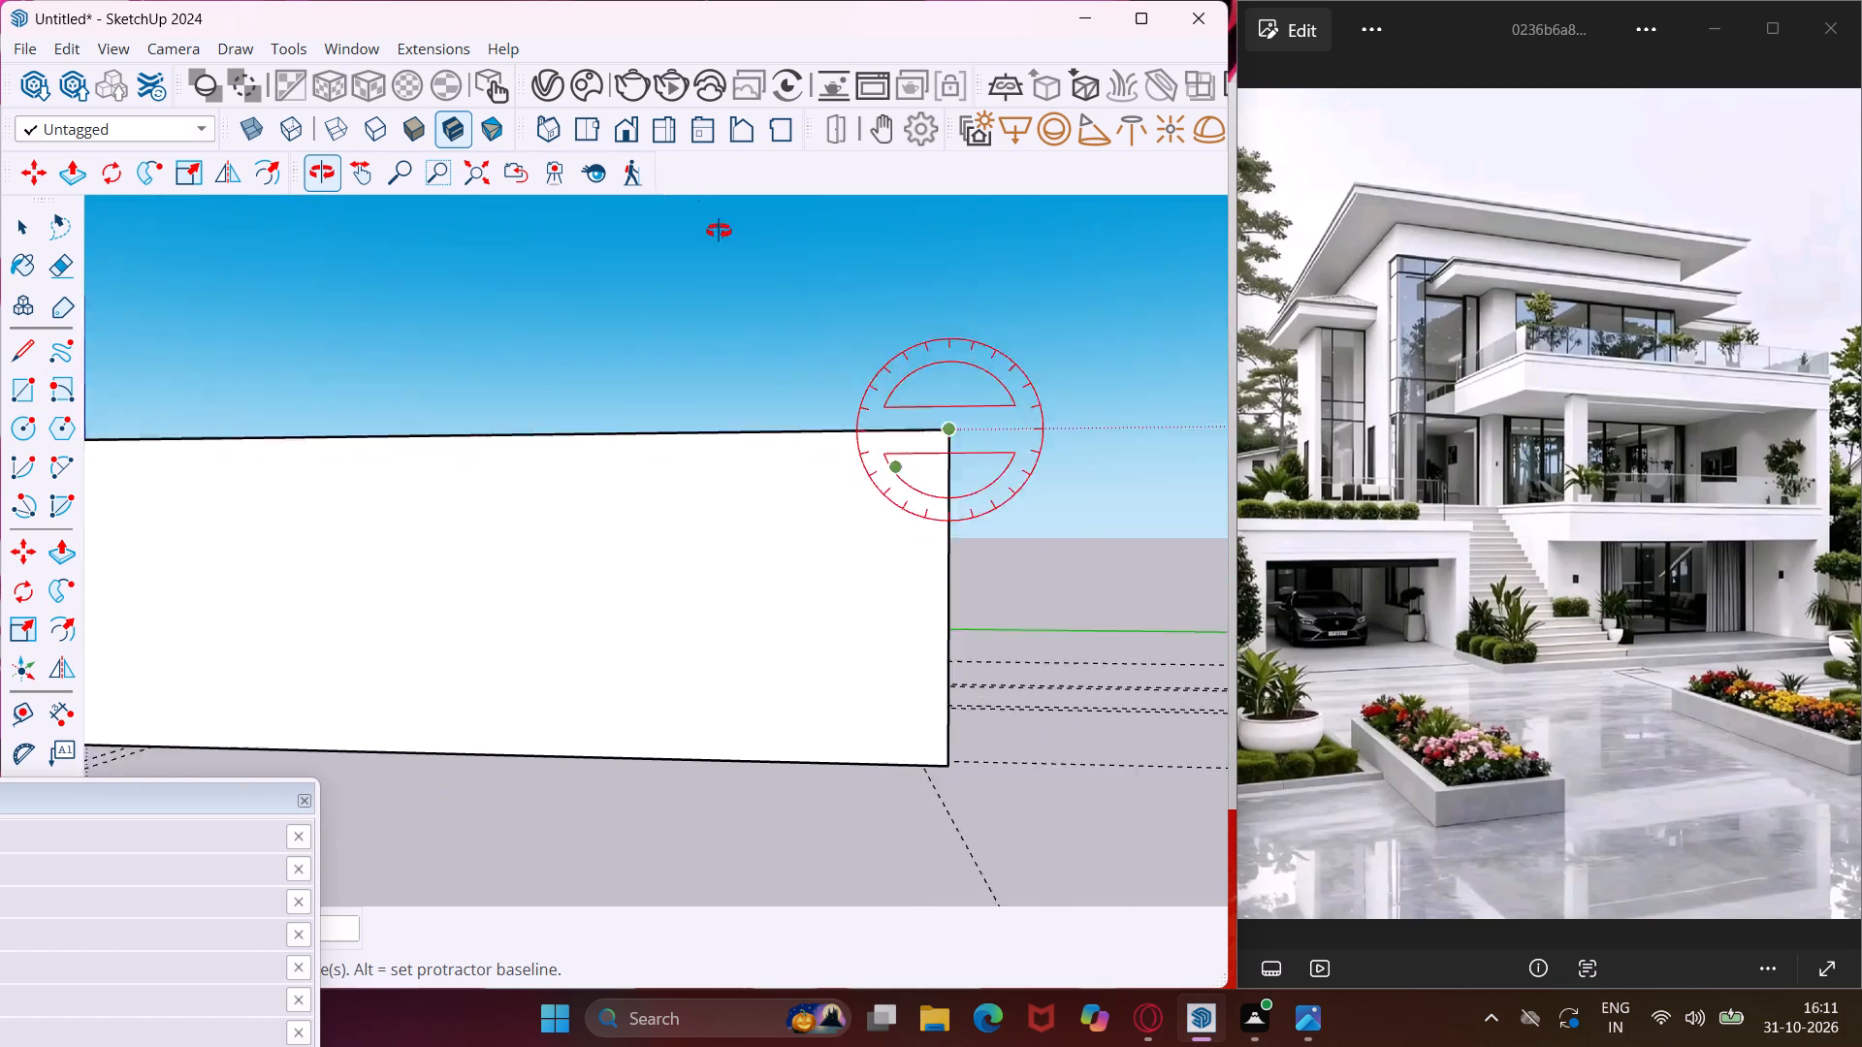
middle_drag(719, 231, 764, 264)
scroll(1035, 454, up, 3)
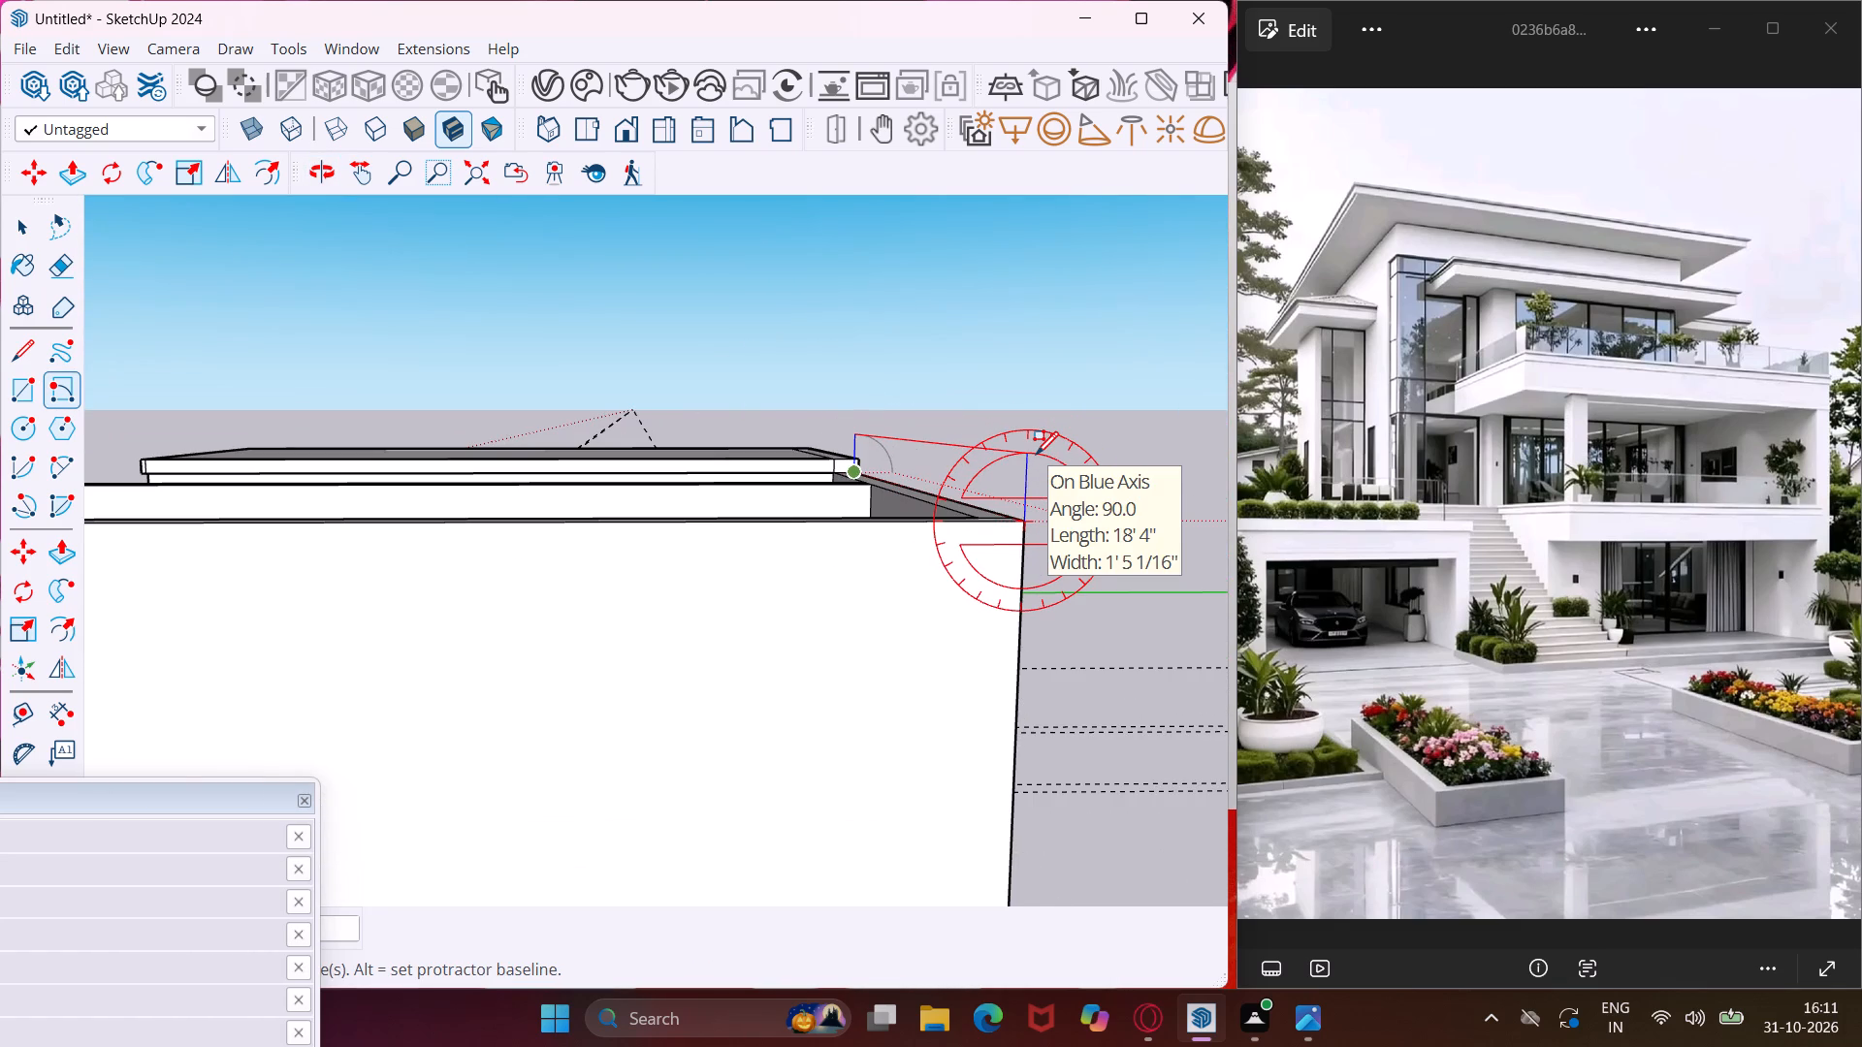
key(6)
key(shift+quotedbl)
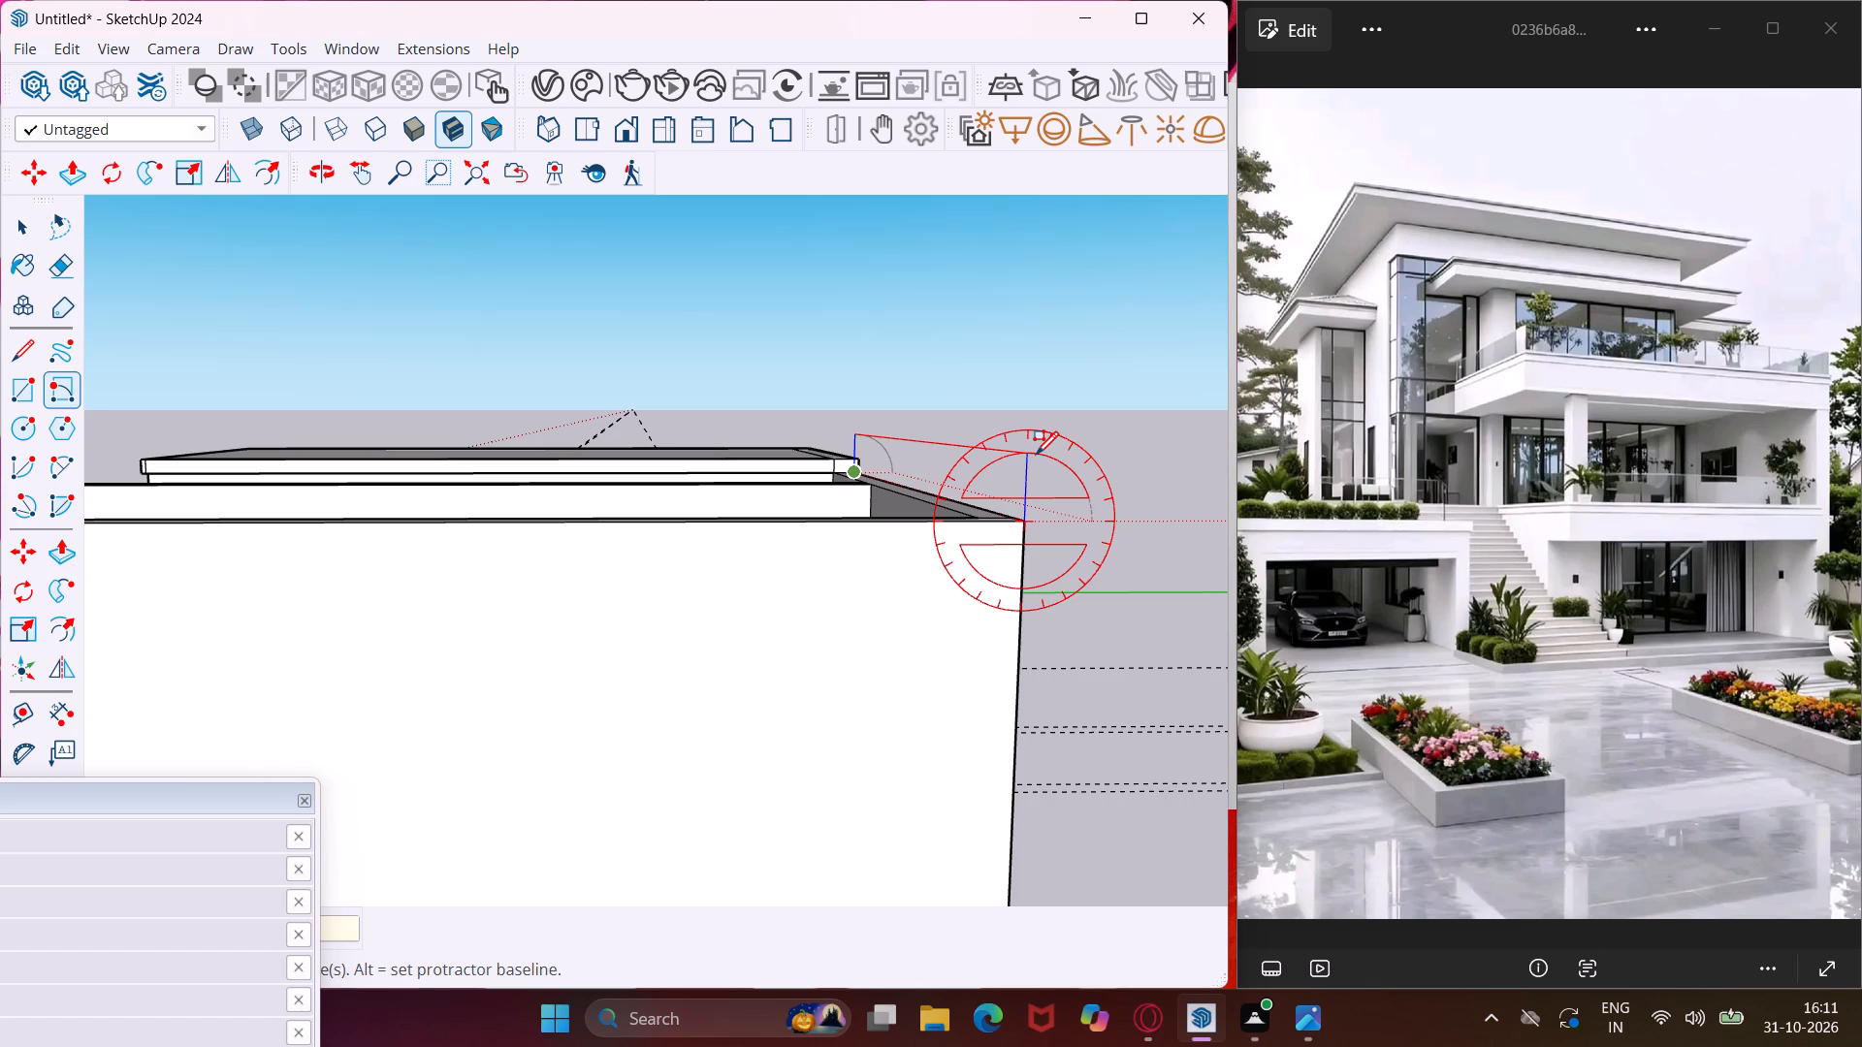
key(Return)
key(Escape)
key(space)
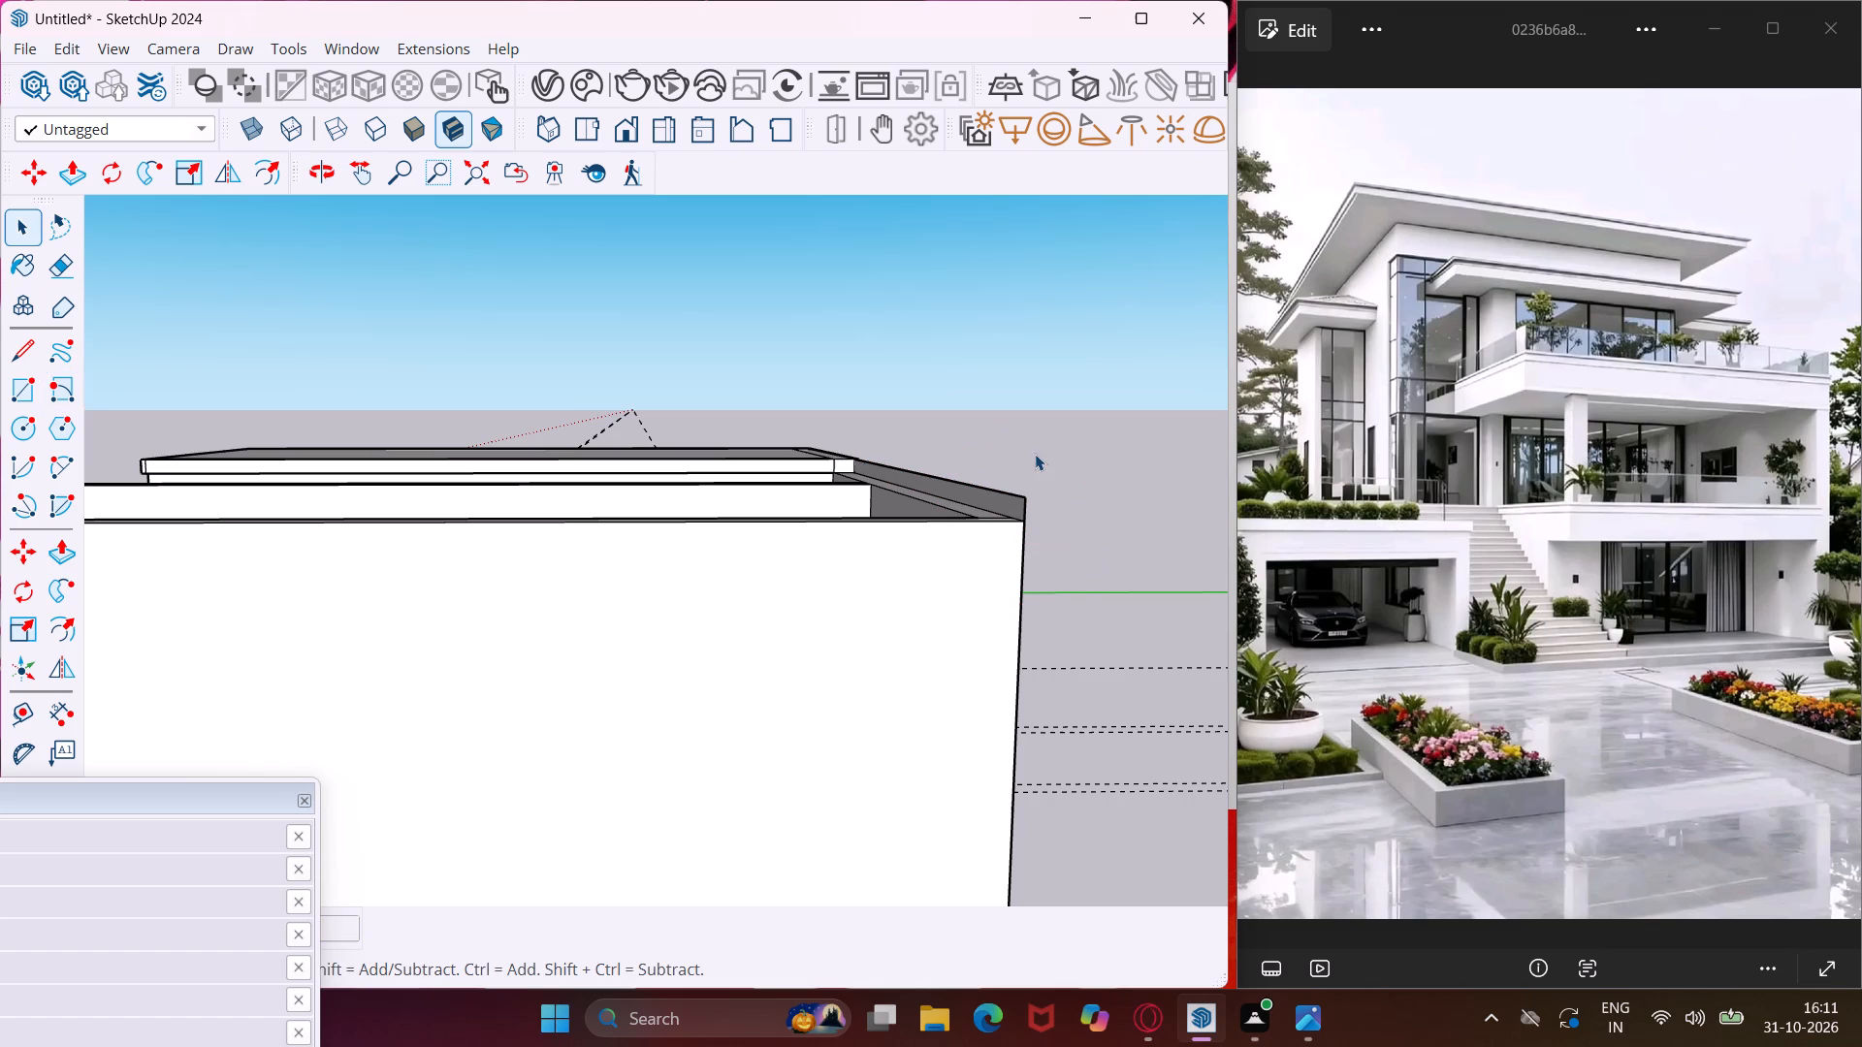
Place a vertical guide on the right room's front wall, 3' in from its edge beside the middle passage.
middle_drag(1017, 454, 1336, 458)
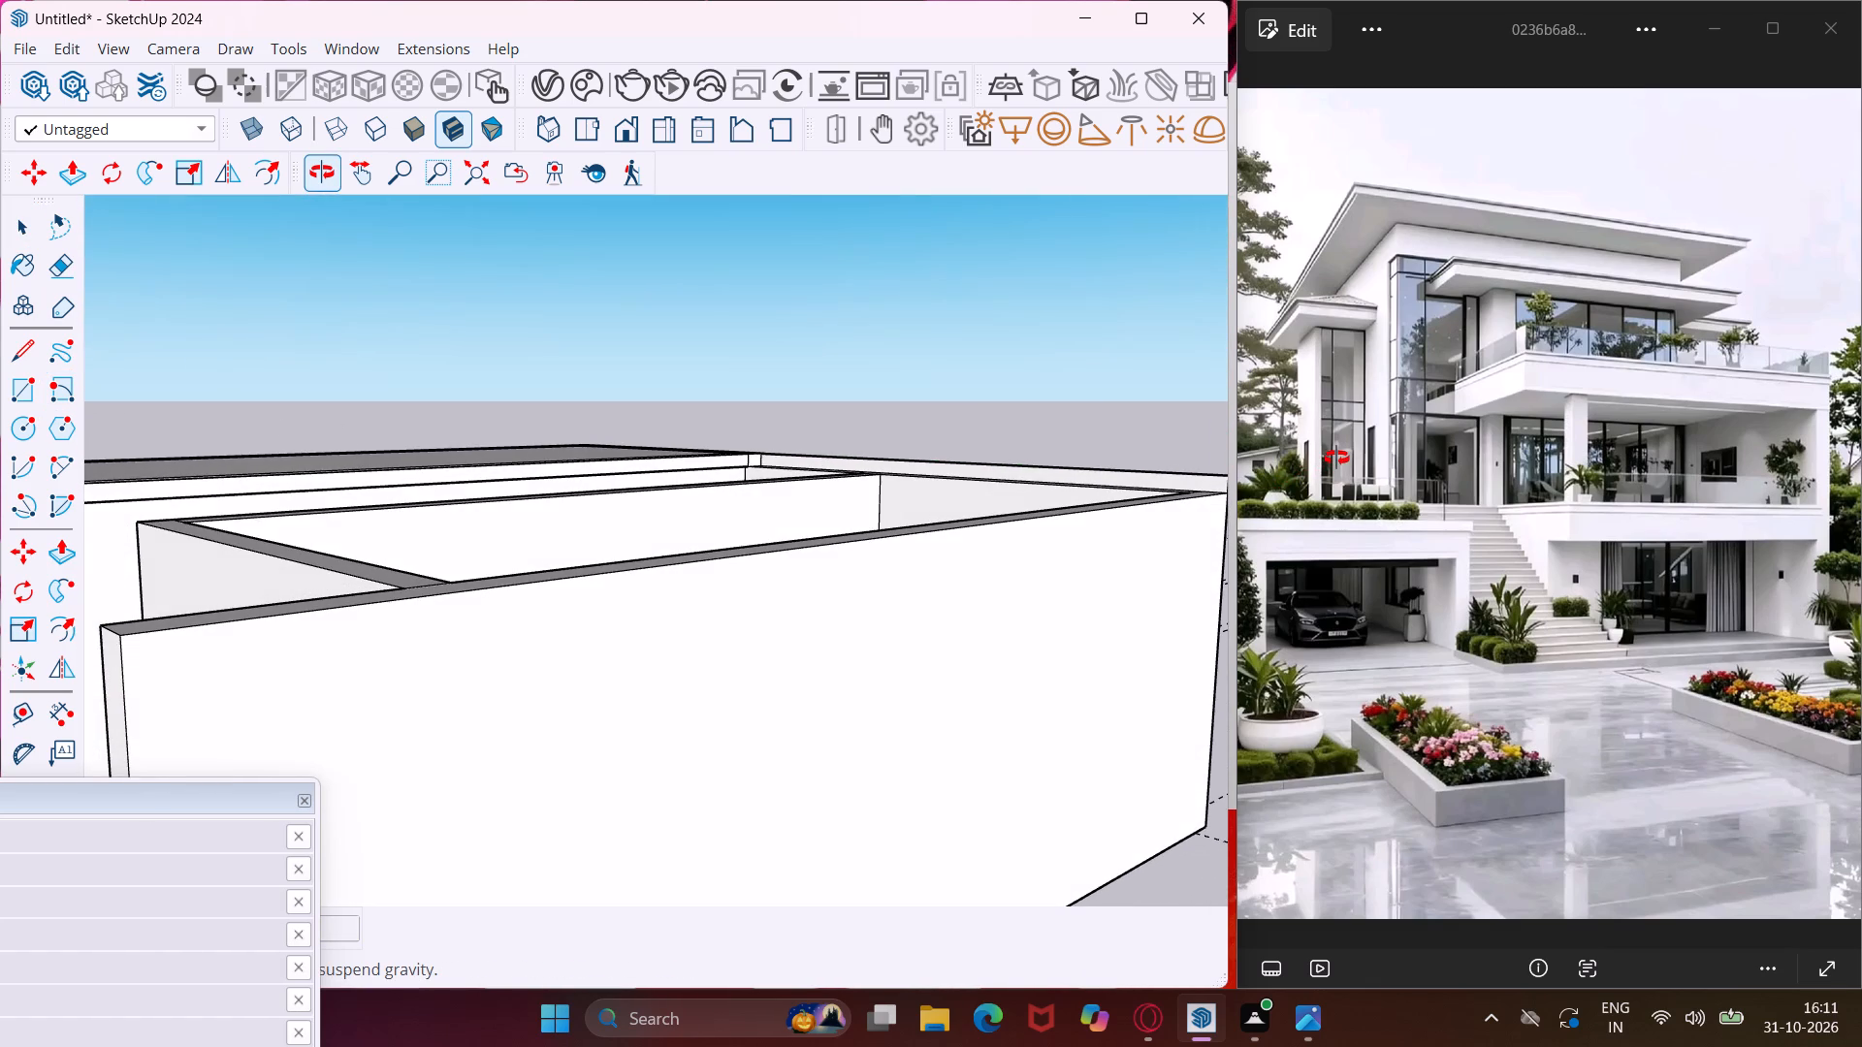
middle_drag(1336, 458, 1589, 484)
scroll(1011, 593, down, 6)
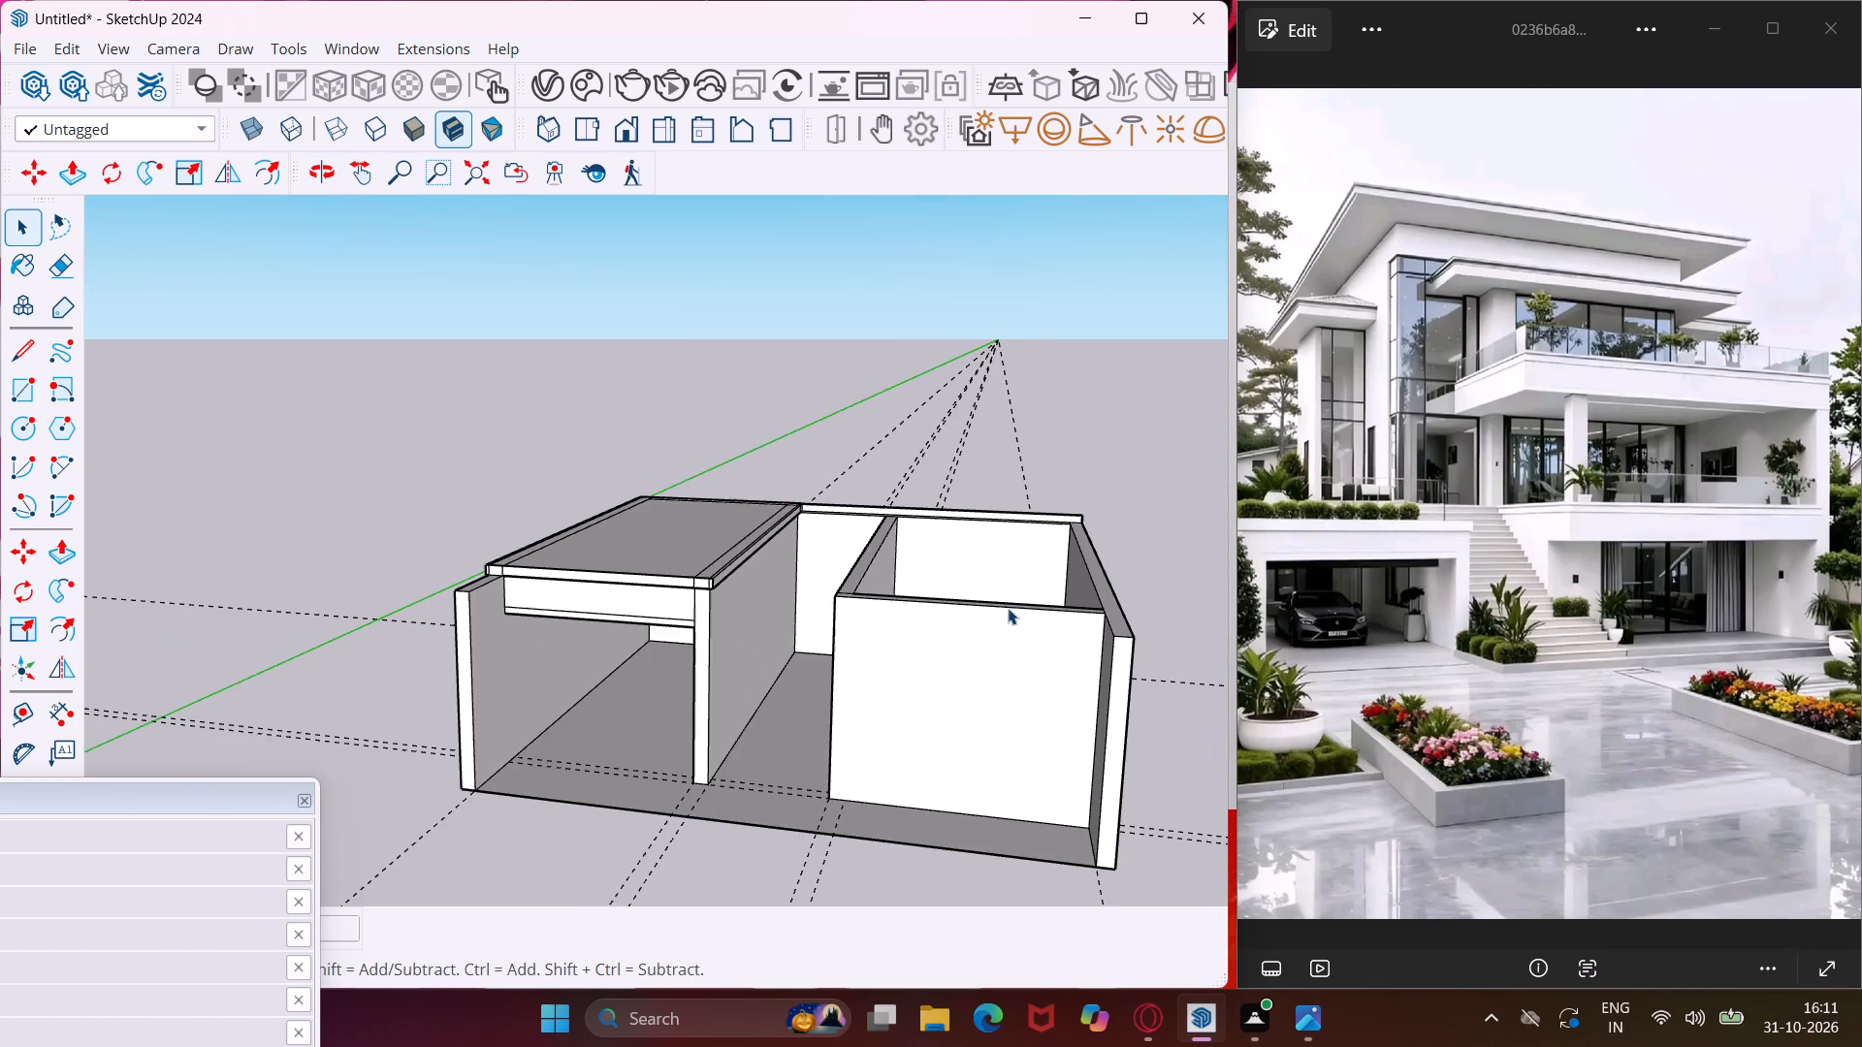
scroll(1070, 762, up, 5)
middle_drag(1070, 762, 1140, 748)
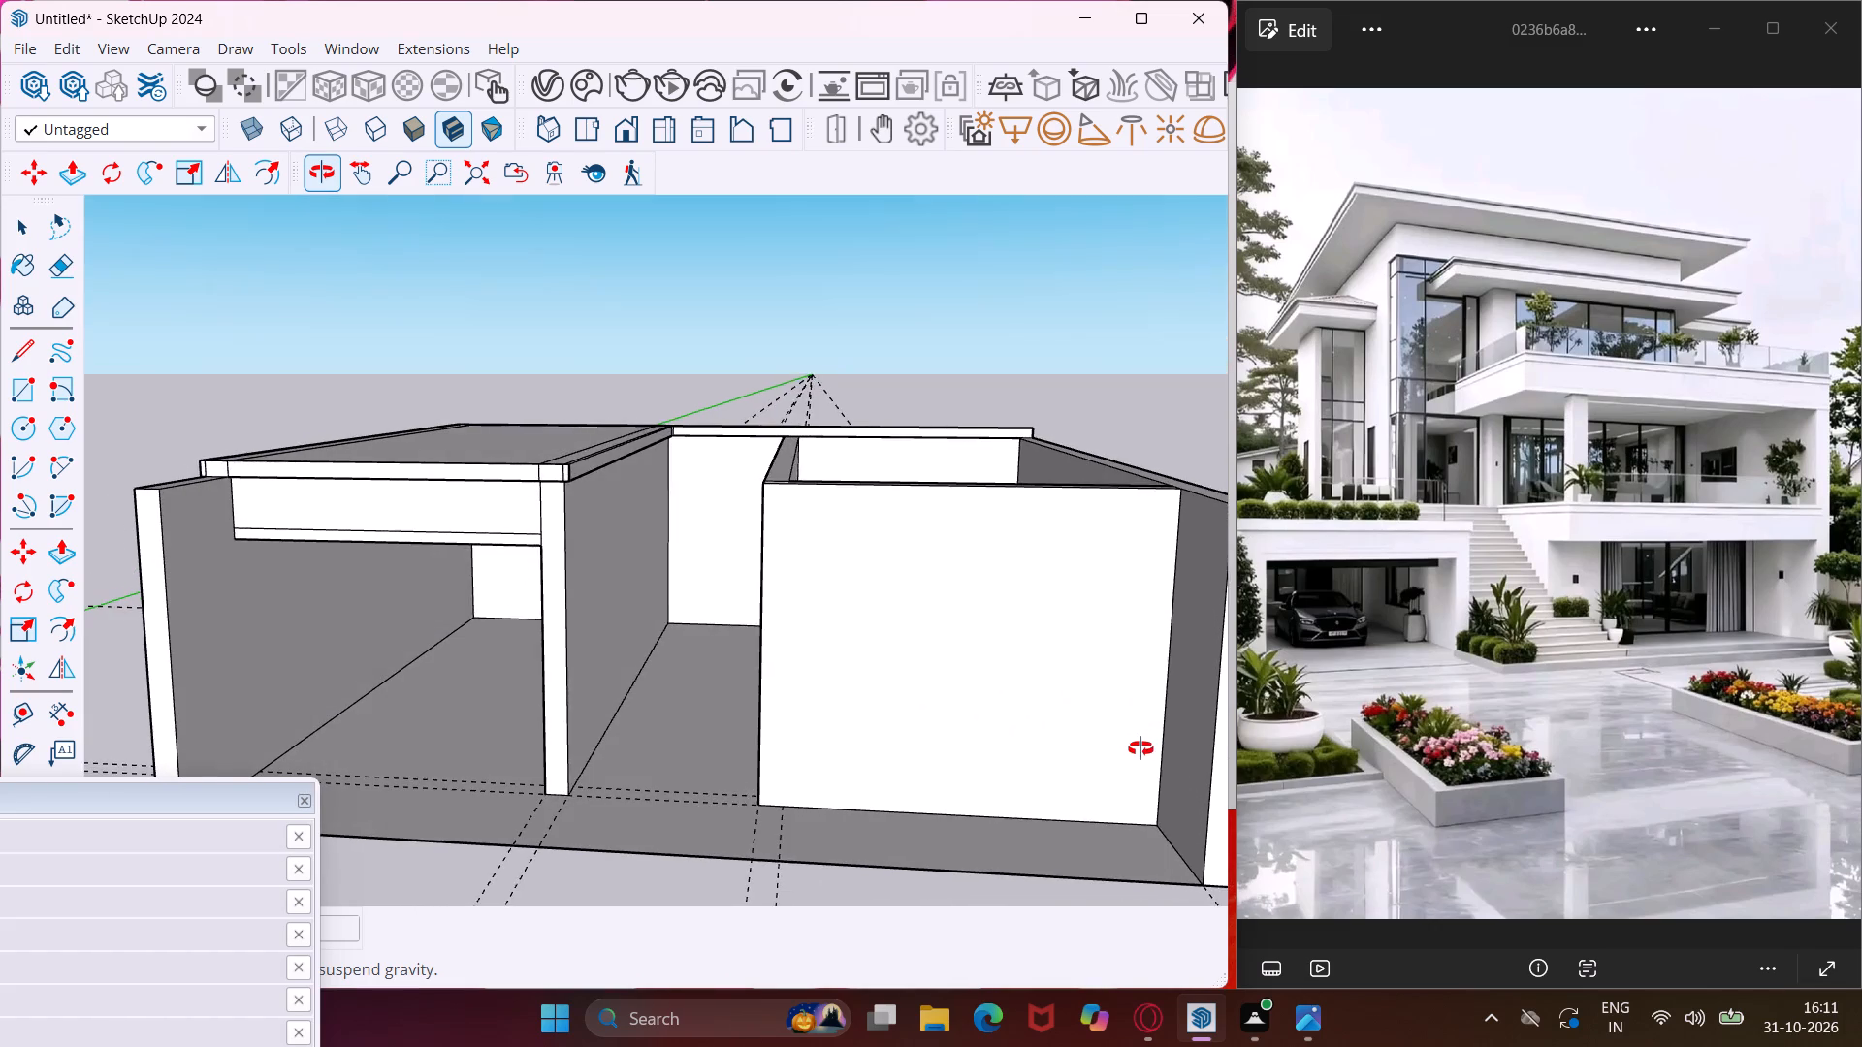
middle_drag(1140, 748, 1114, 742)
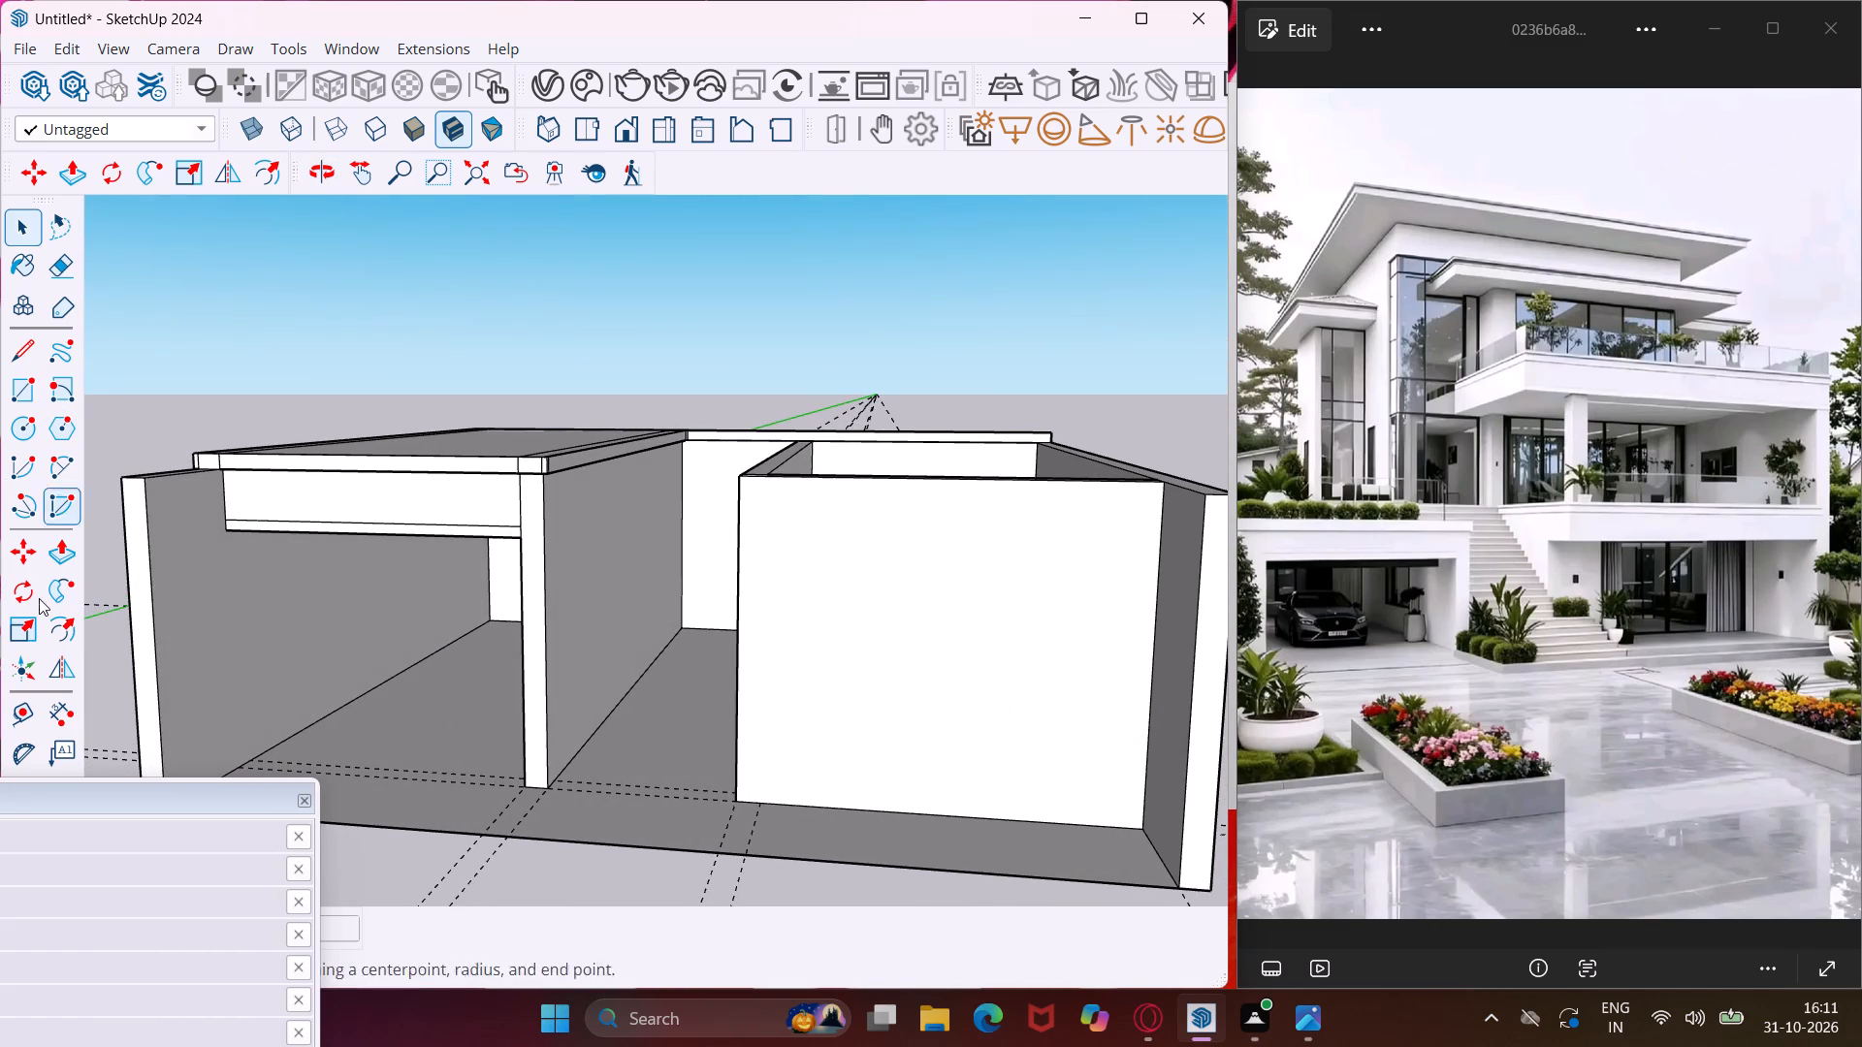
click(25, 709)
scroll(796, 683, up, 2)
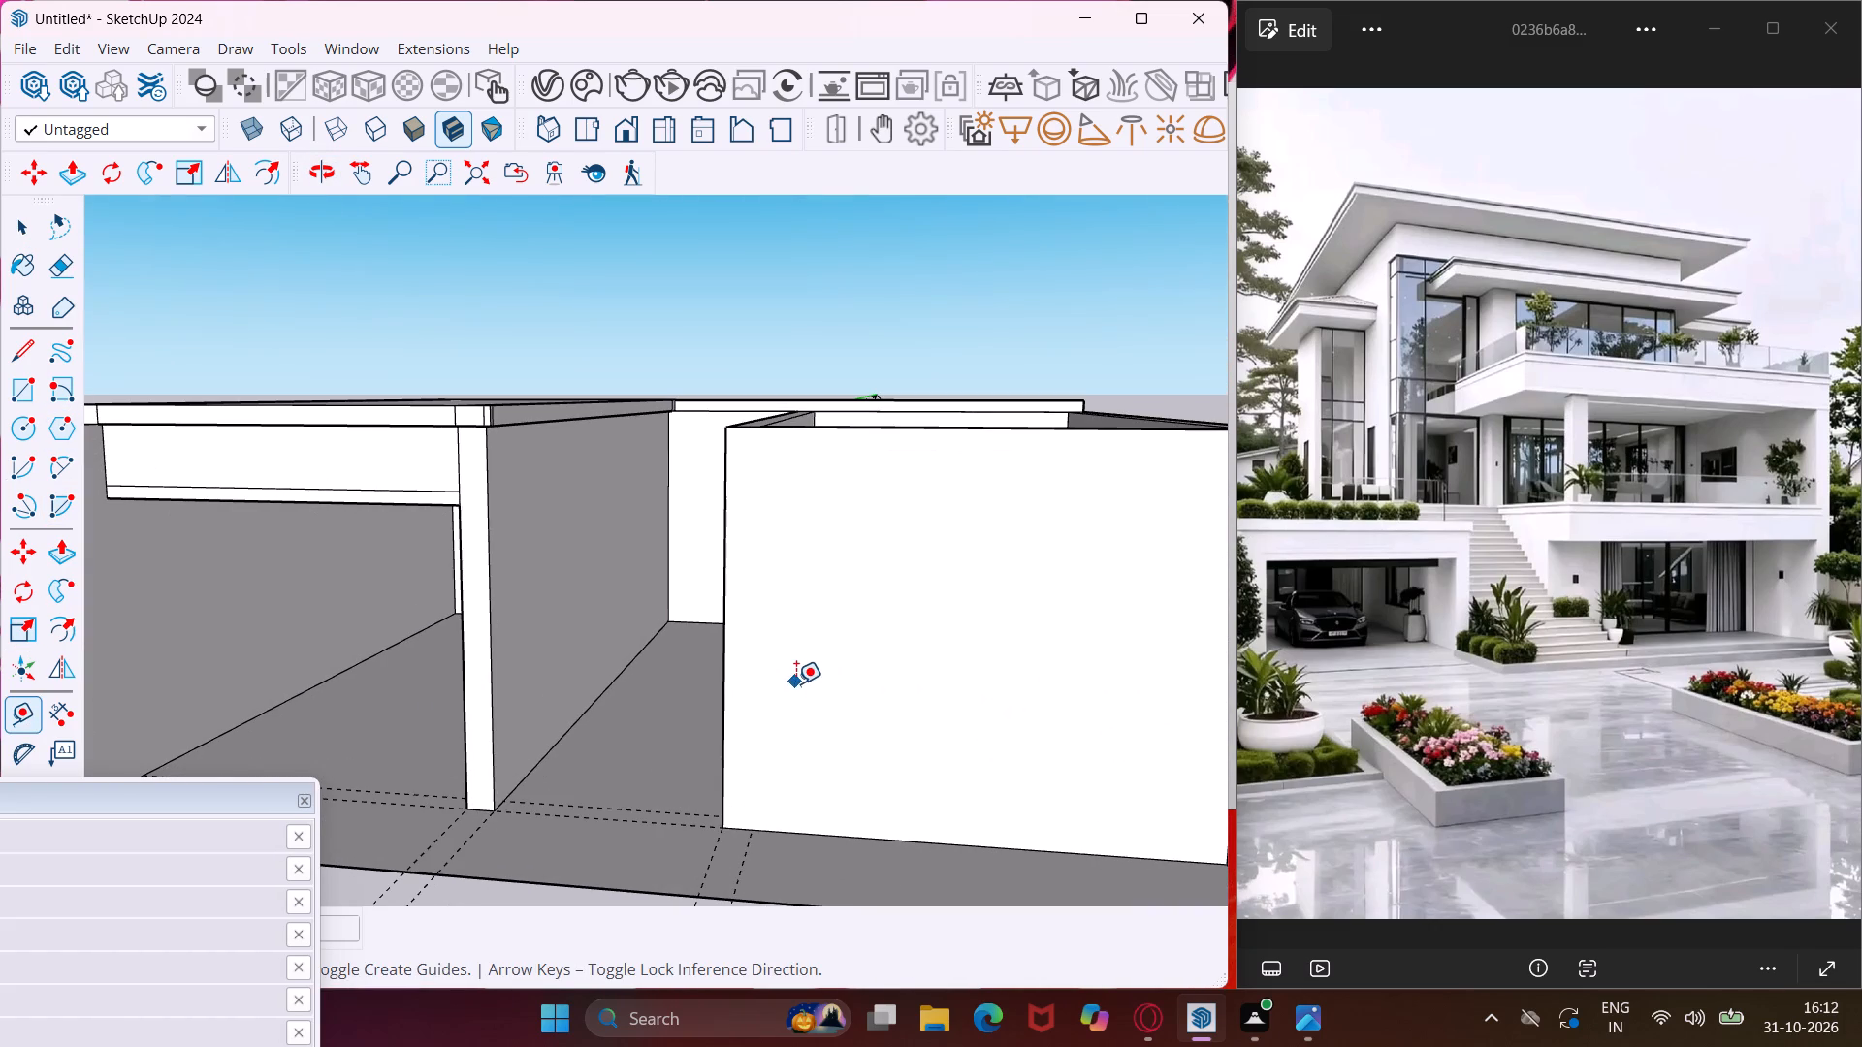
click(725, 666)
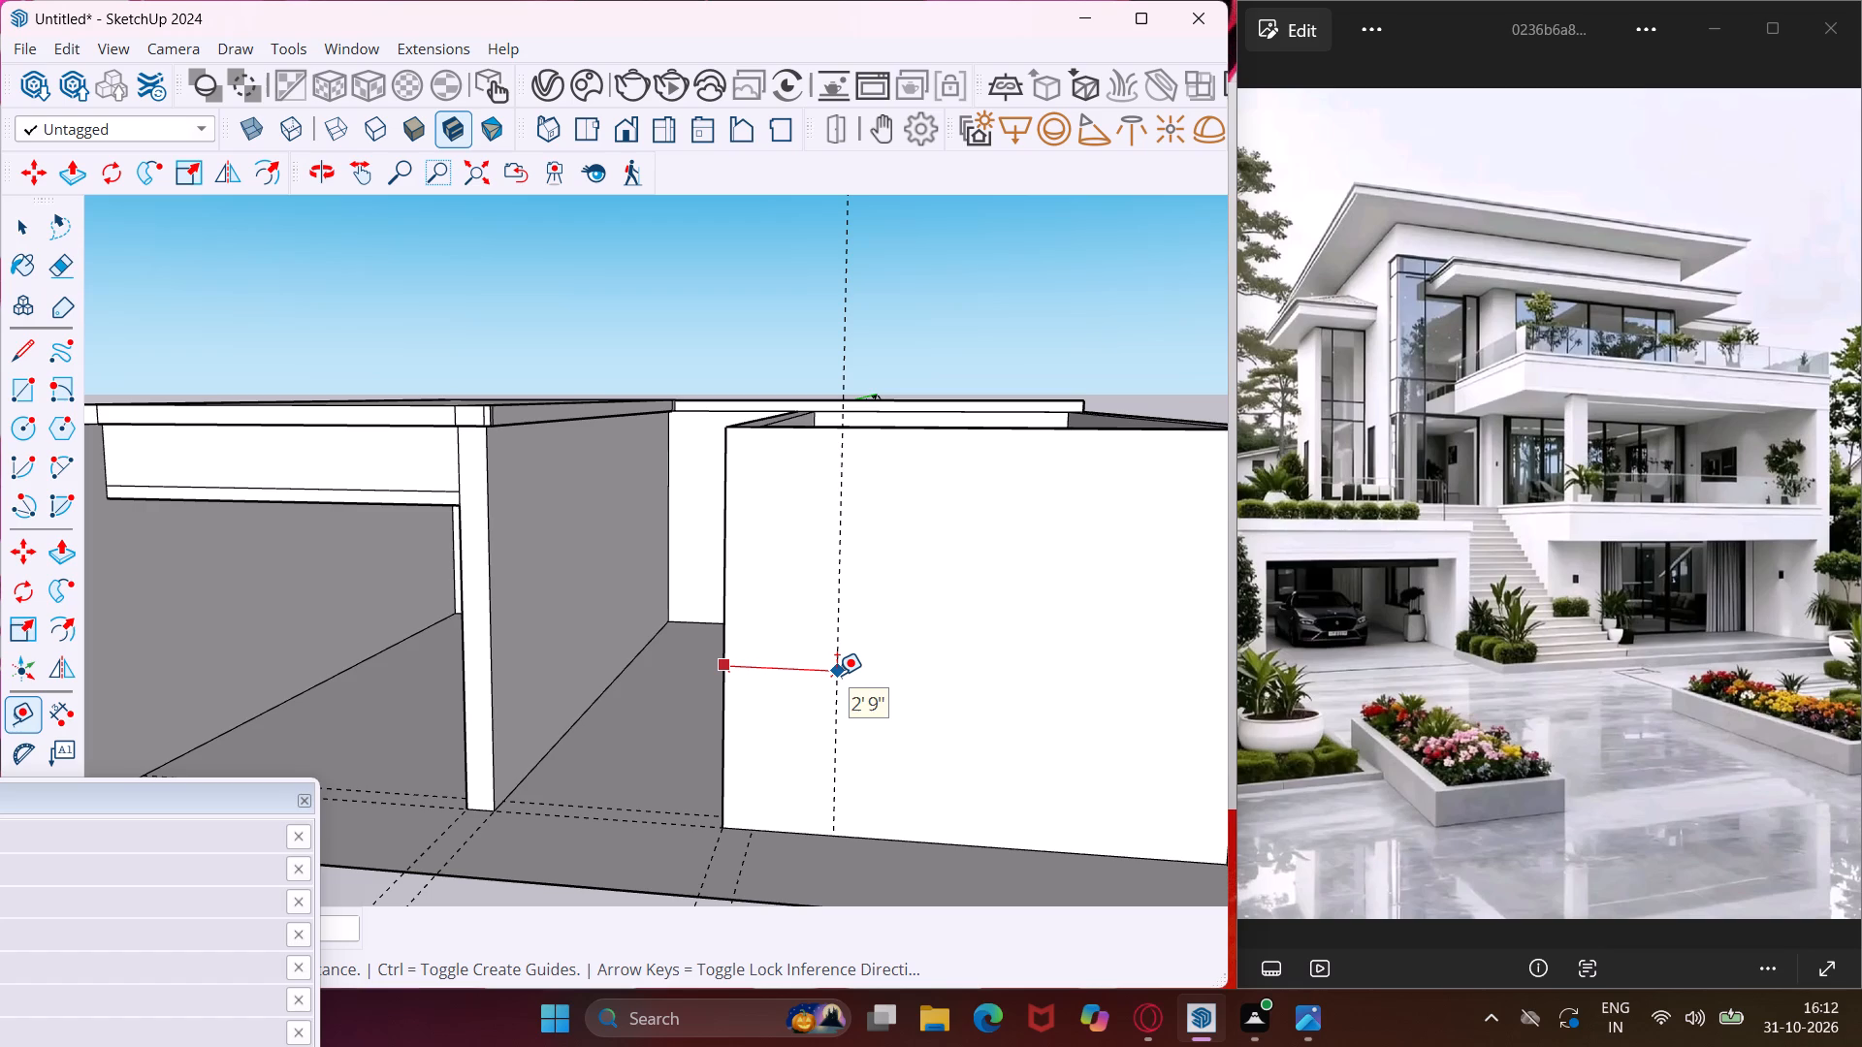
text(3')
key(Return)
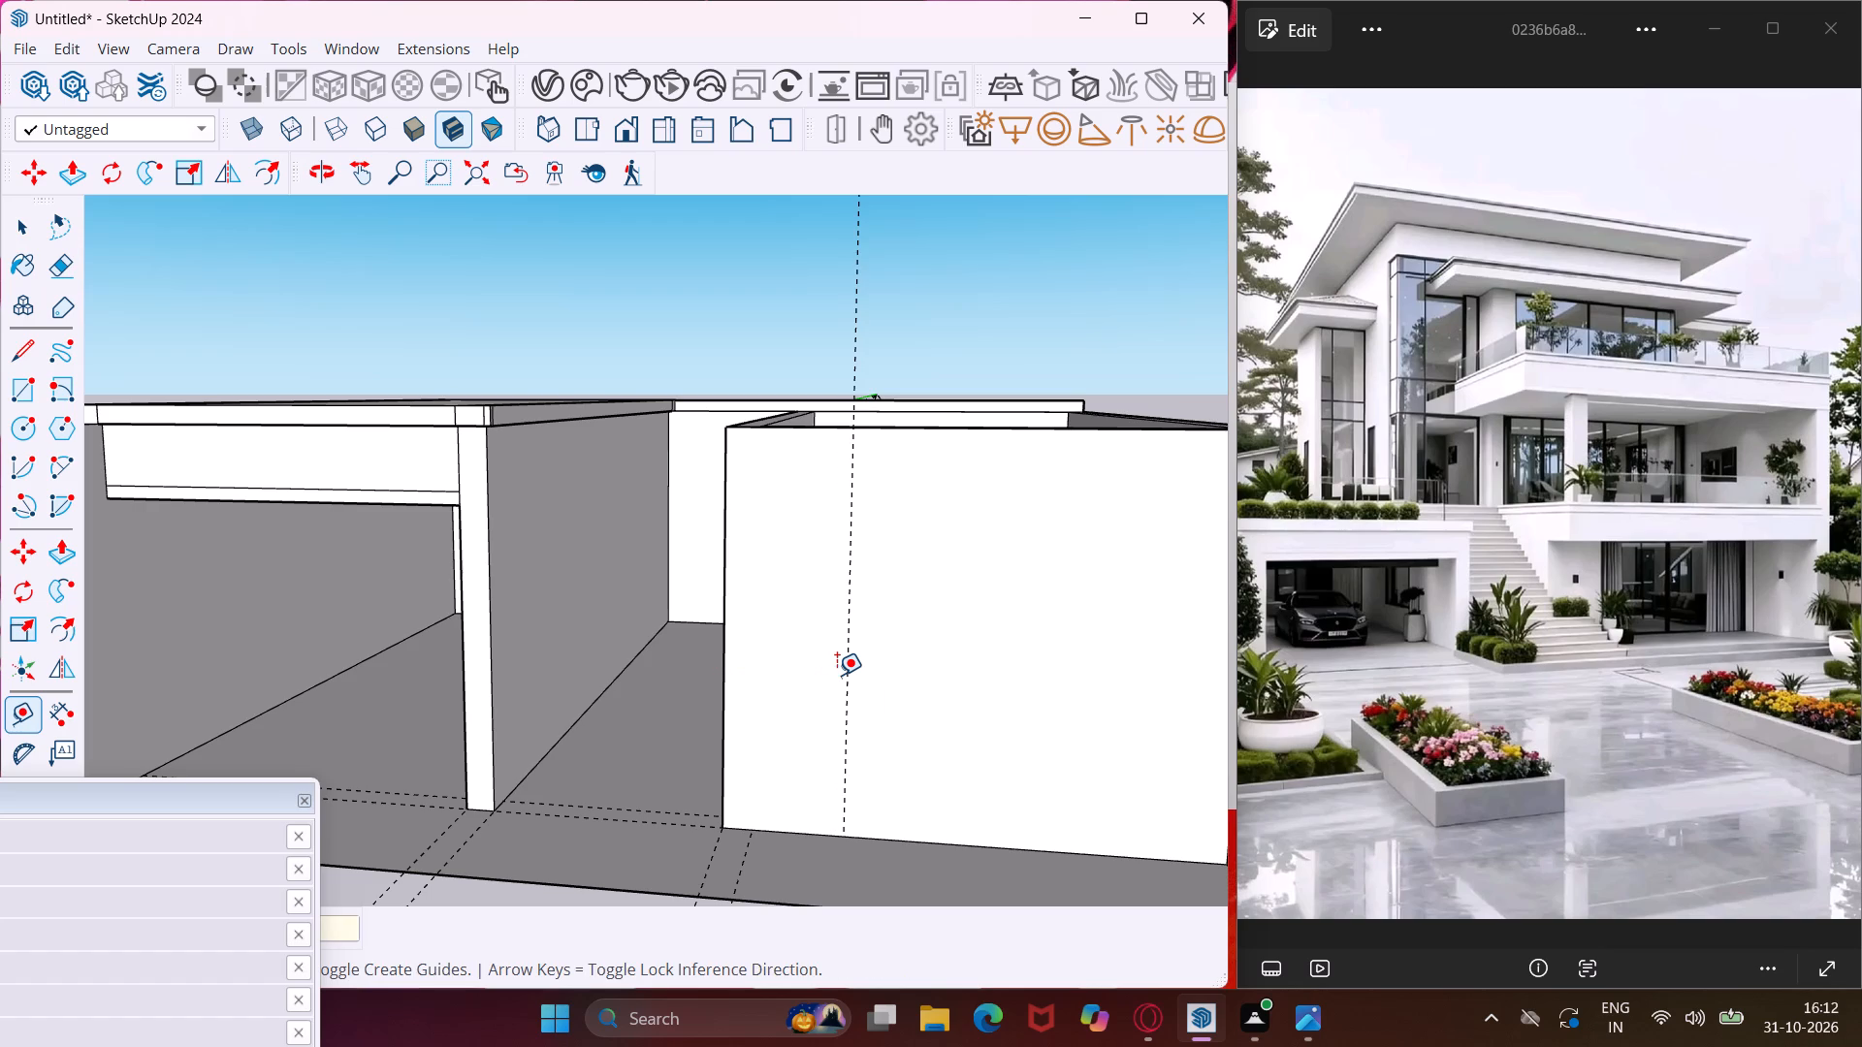
Place a vertical guide on the same front wall, 6" in from its edge at the right outer wall.
scroll(710, 686, down, 4)
middle_drag(674, 673, 793, 676)
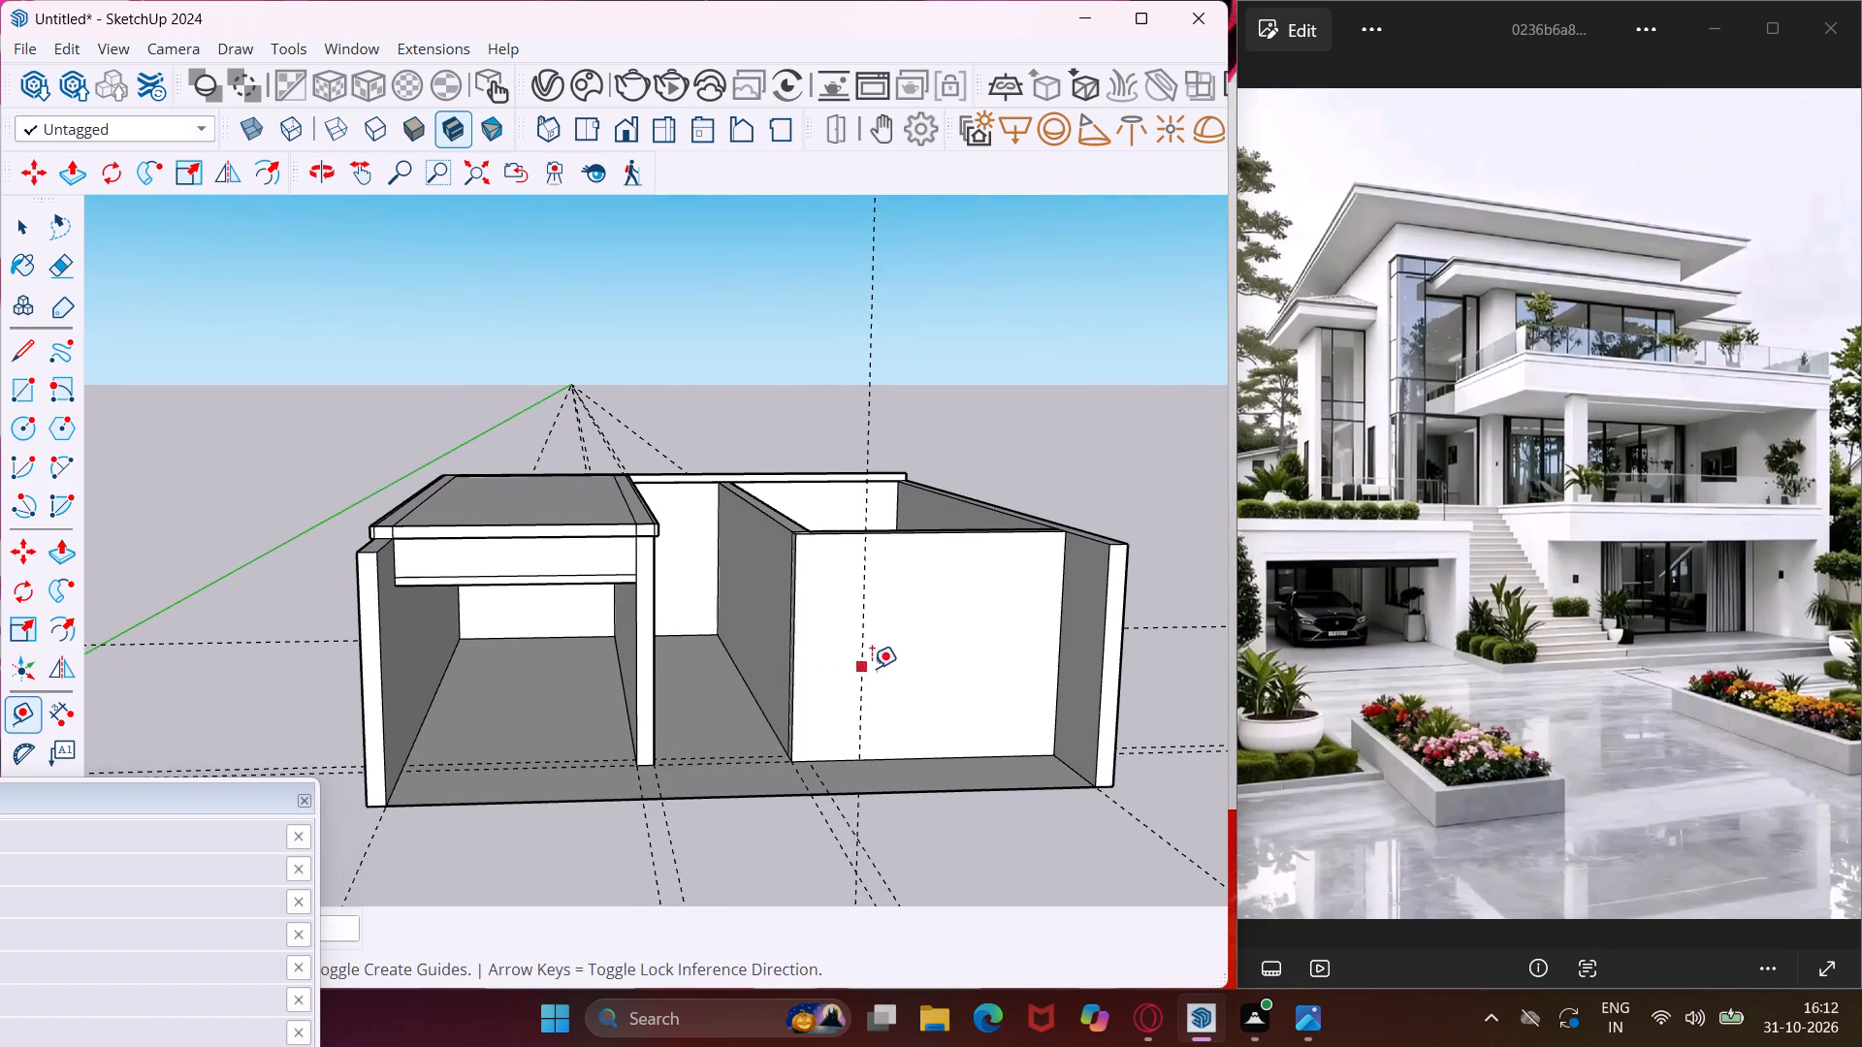
scroll(1071, 679, up, 10)
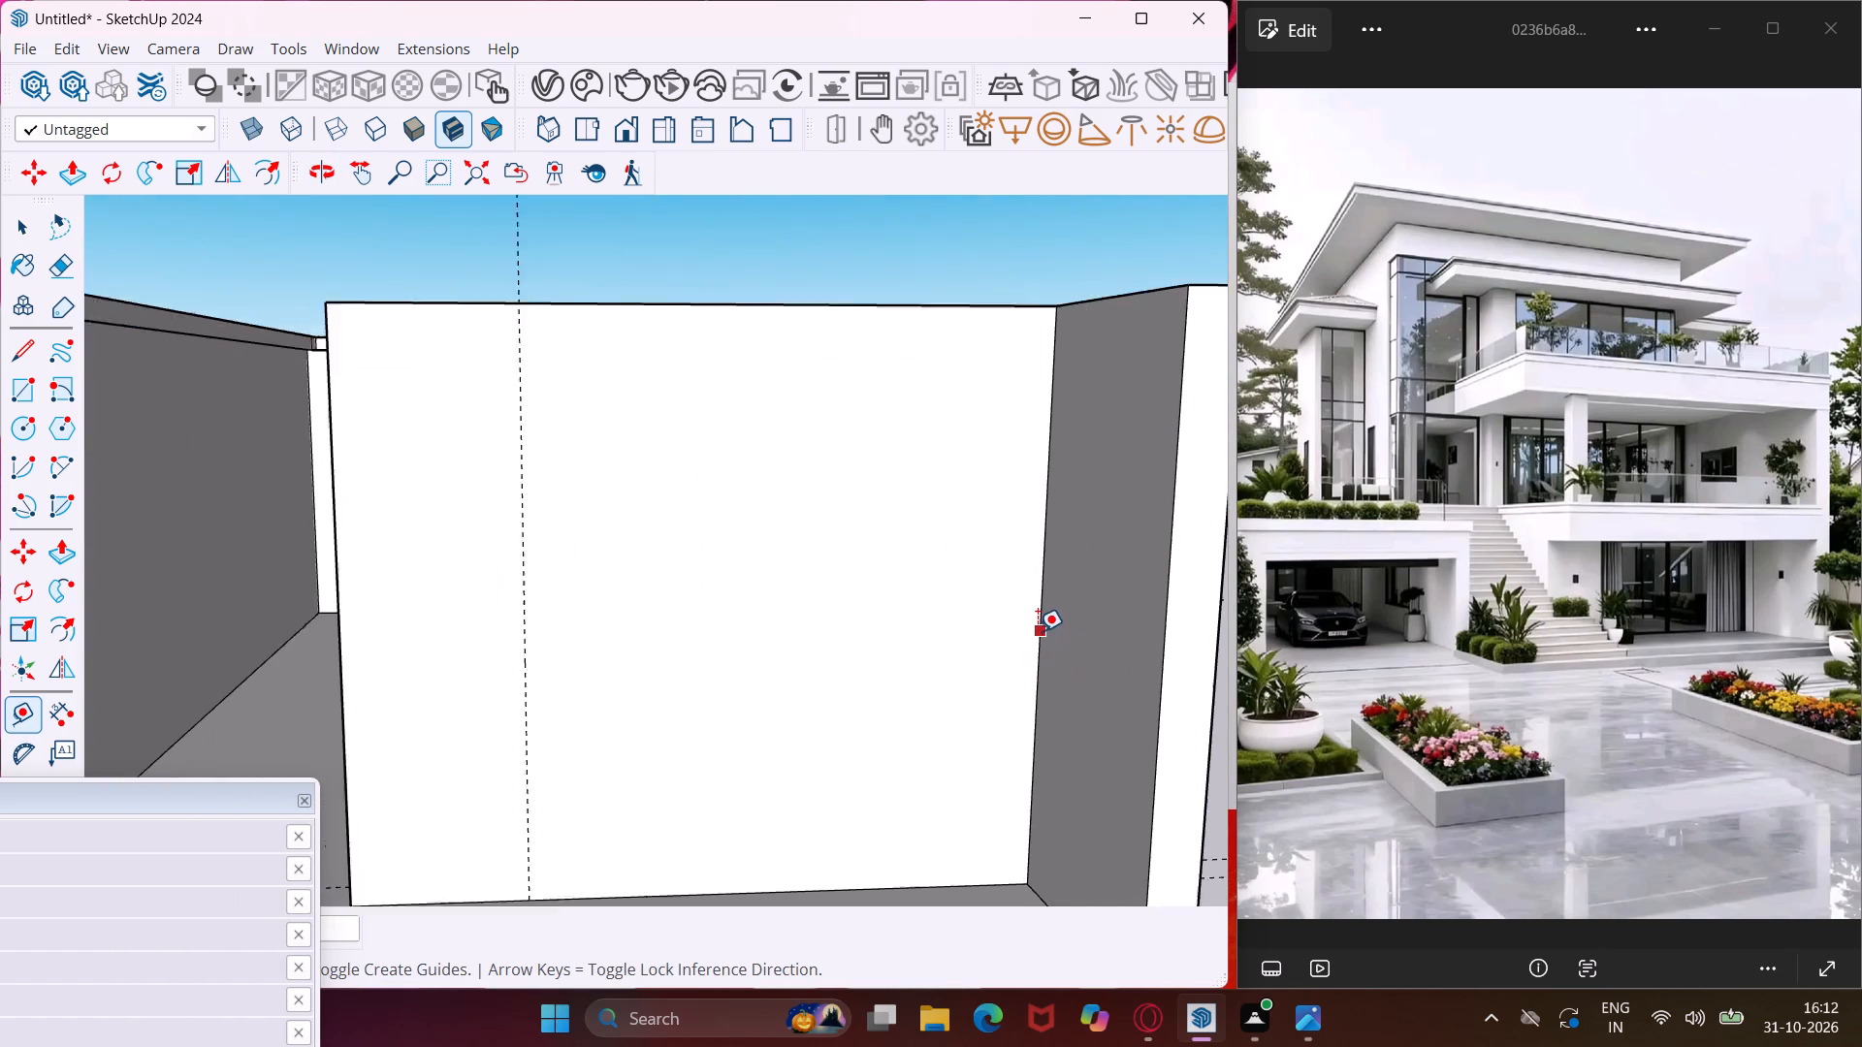
scroll(1038, 631, up, 4)
click(1038, 608)
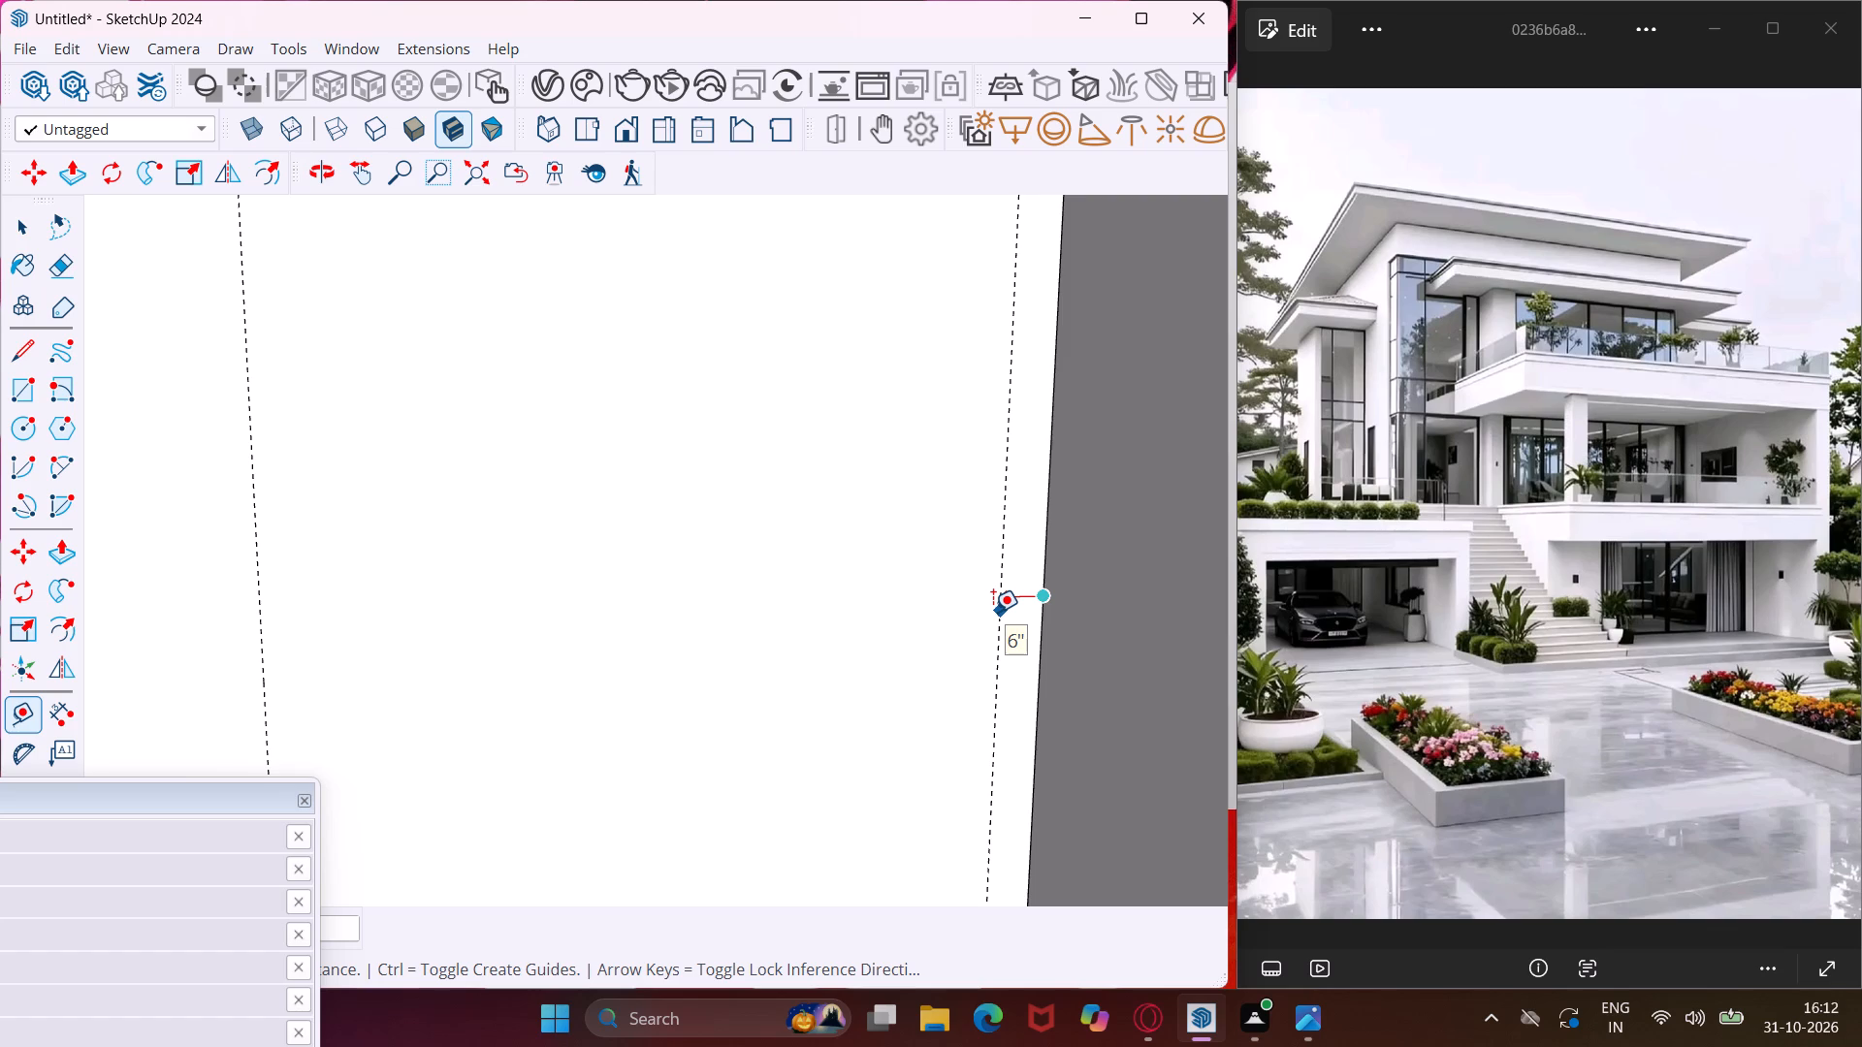
key(6)
key(shift+quotedbl)
key(Return)
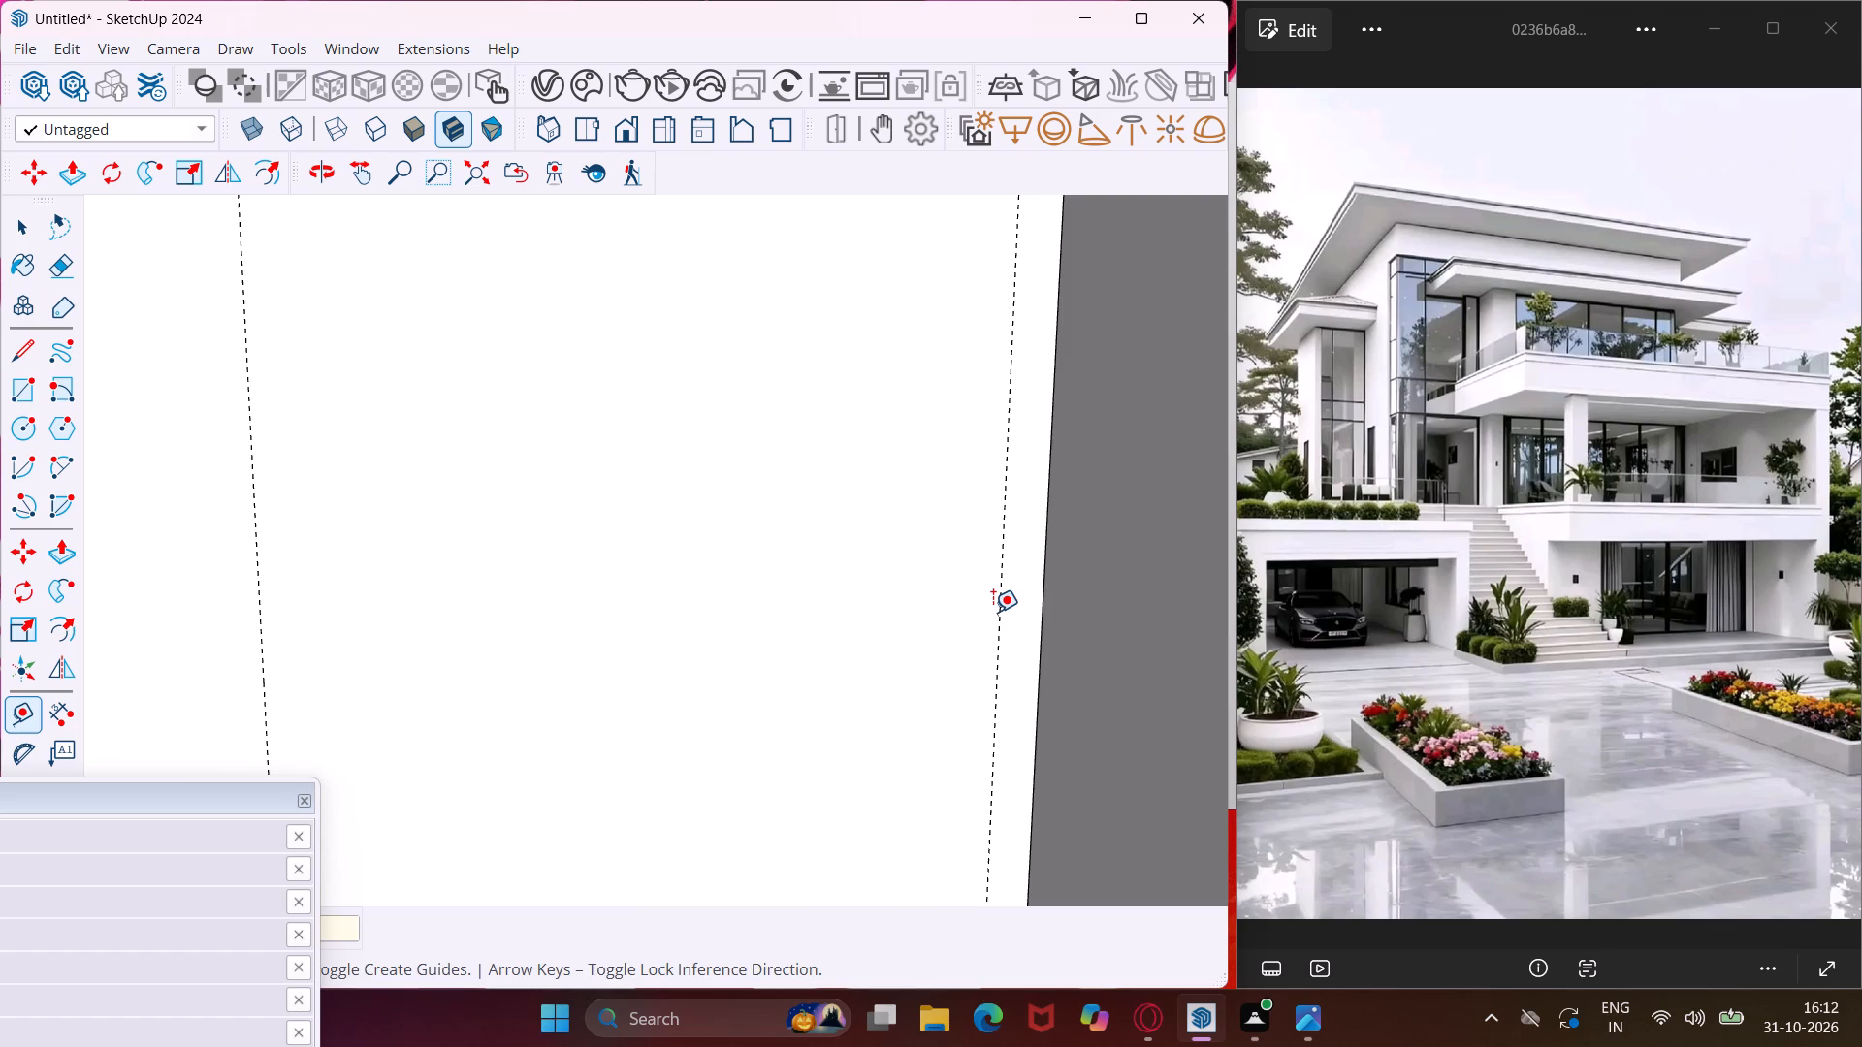
Place a horizontal guide on the right room's front wall, 2' below its top edge.
scroll(785, 761, down, 6)
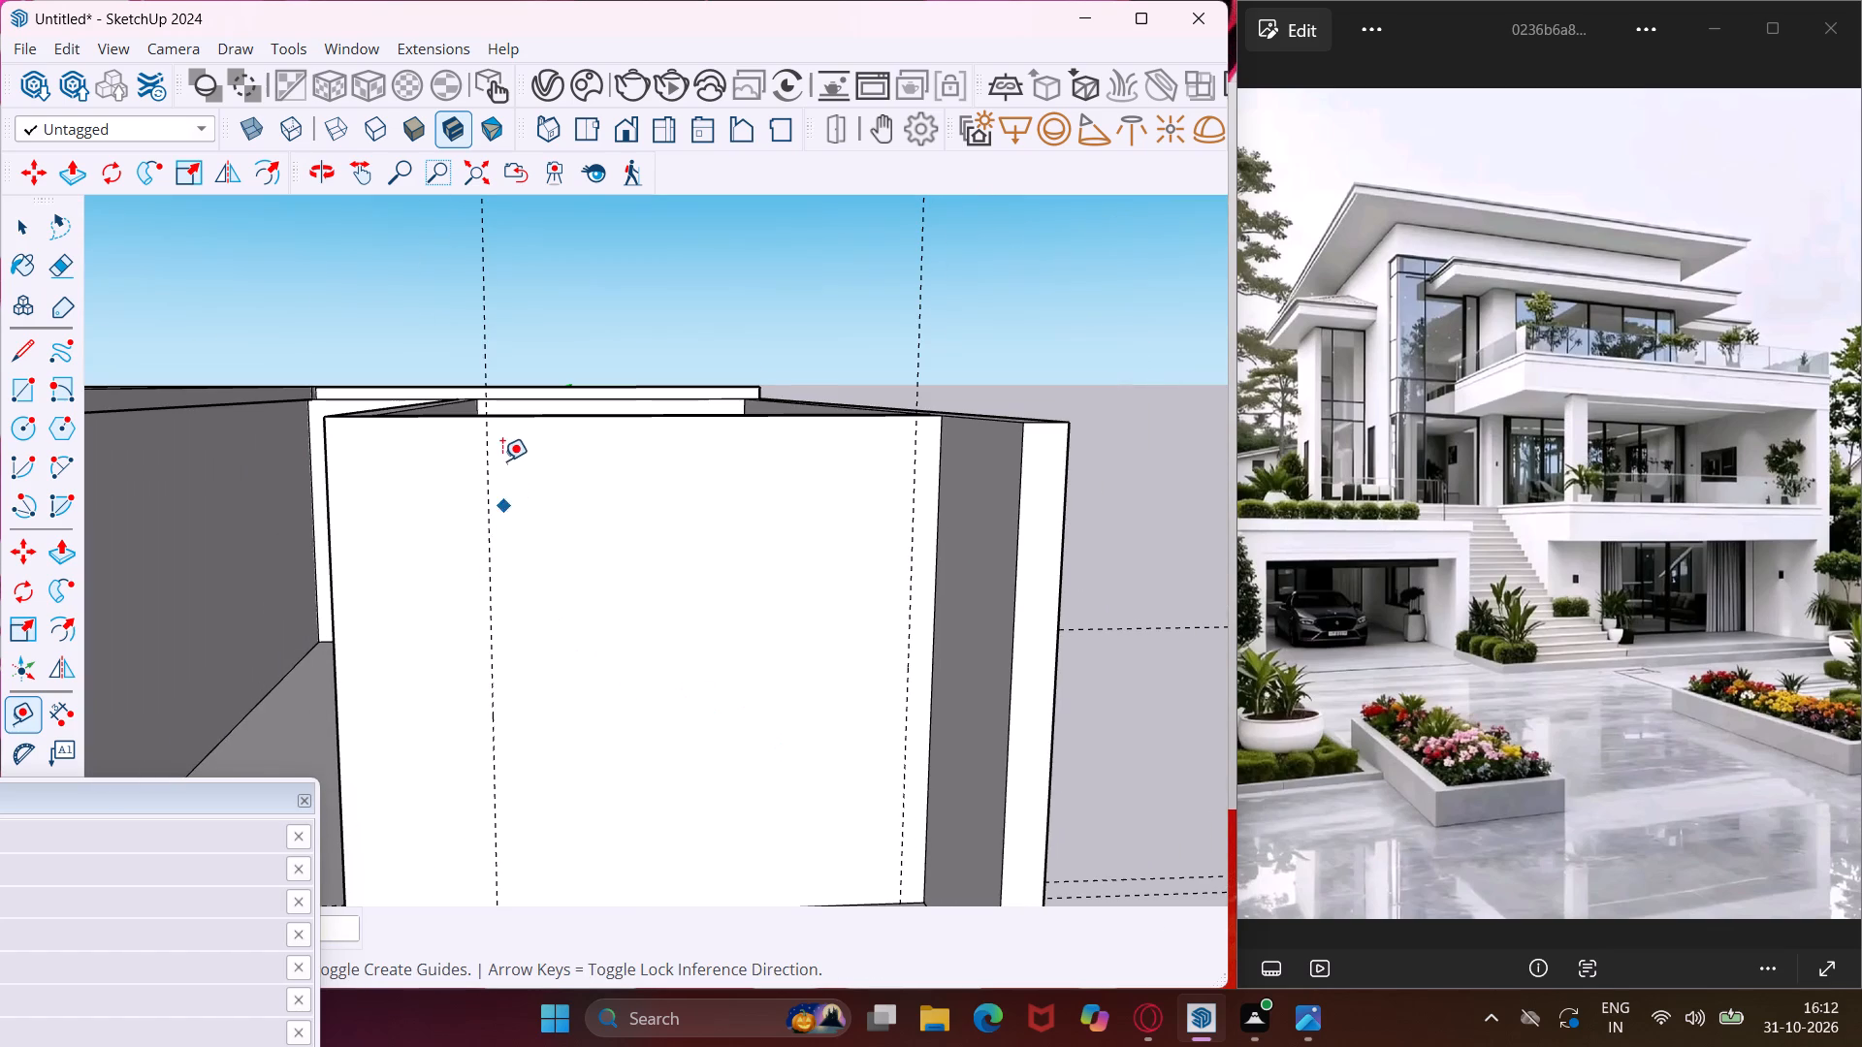
scroll(501, 428, up, 4)
click(501, 415)
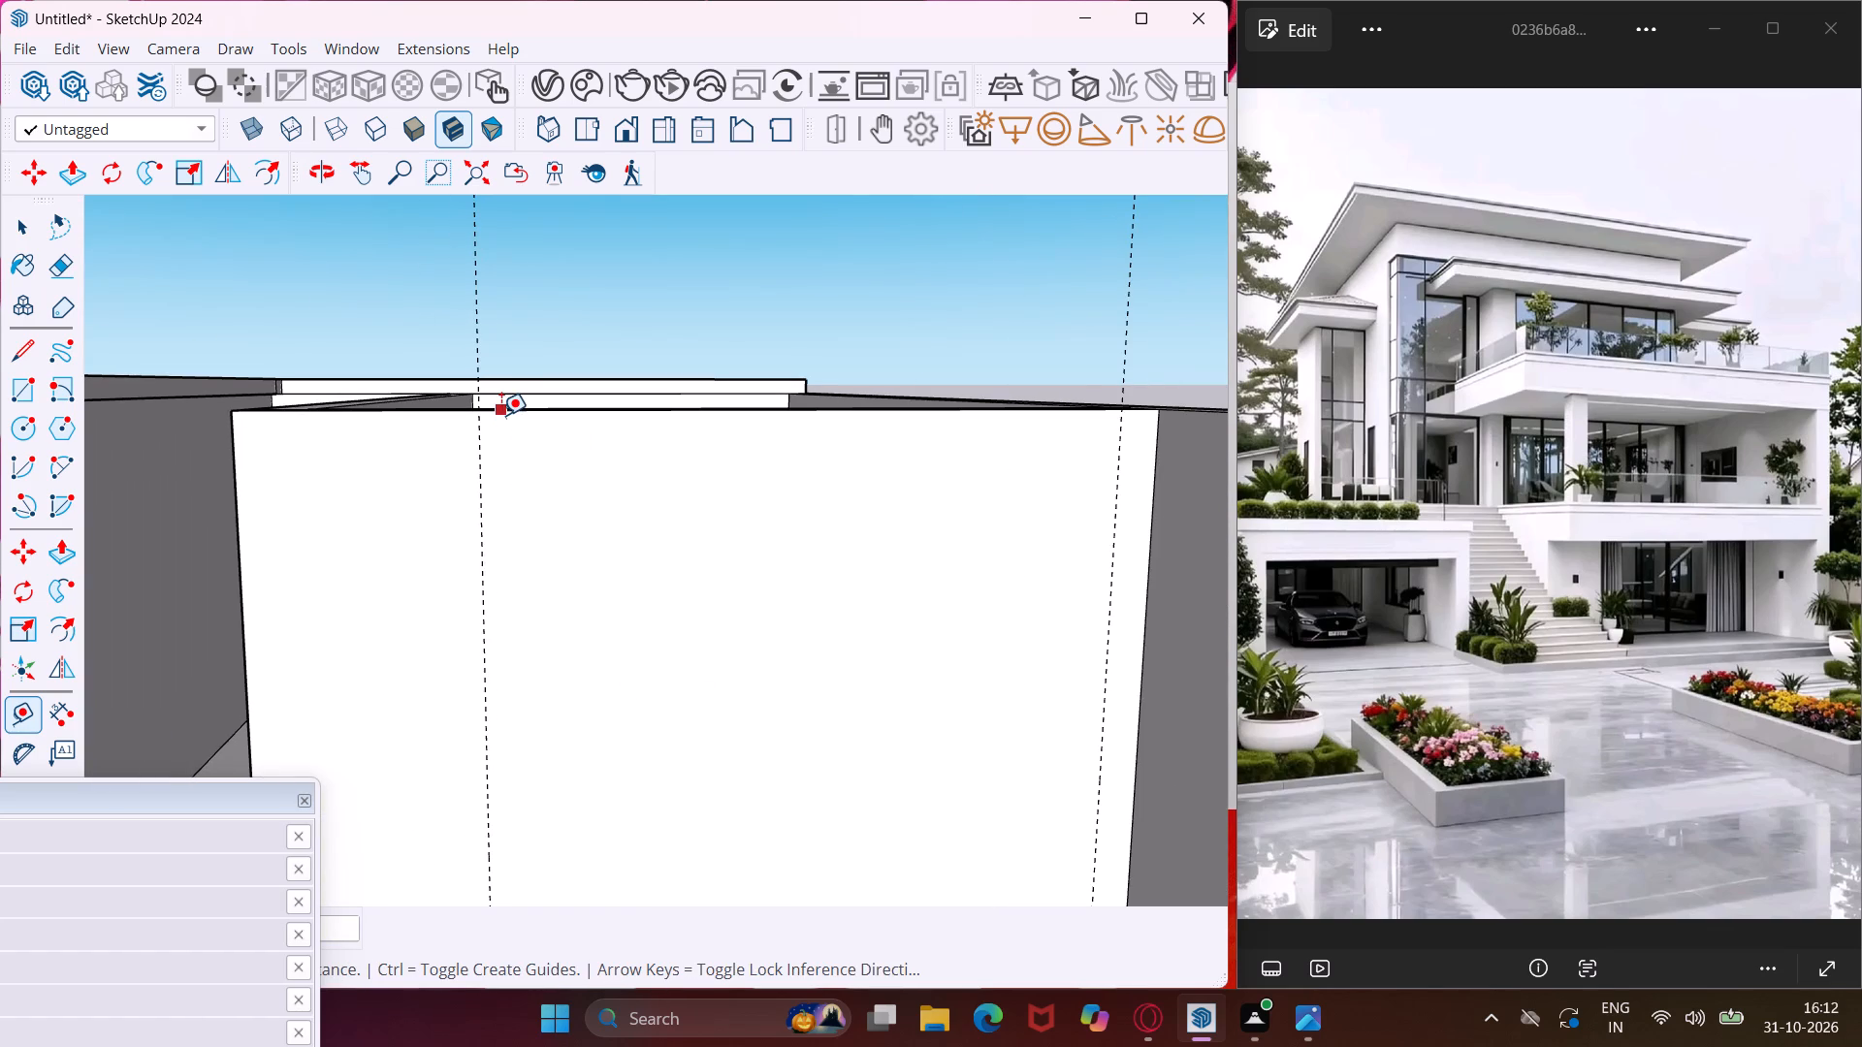
text(2')
key(Return)
scroll(476, 483, down, 6)
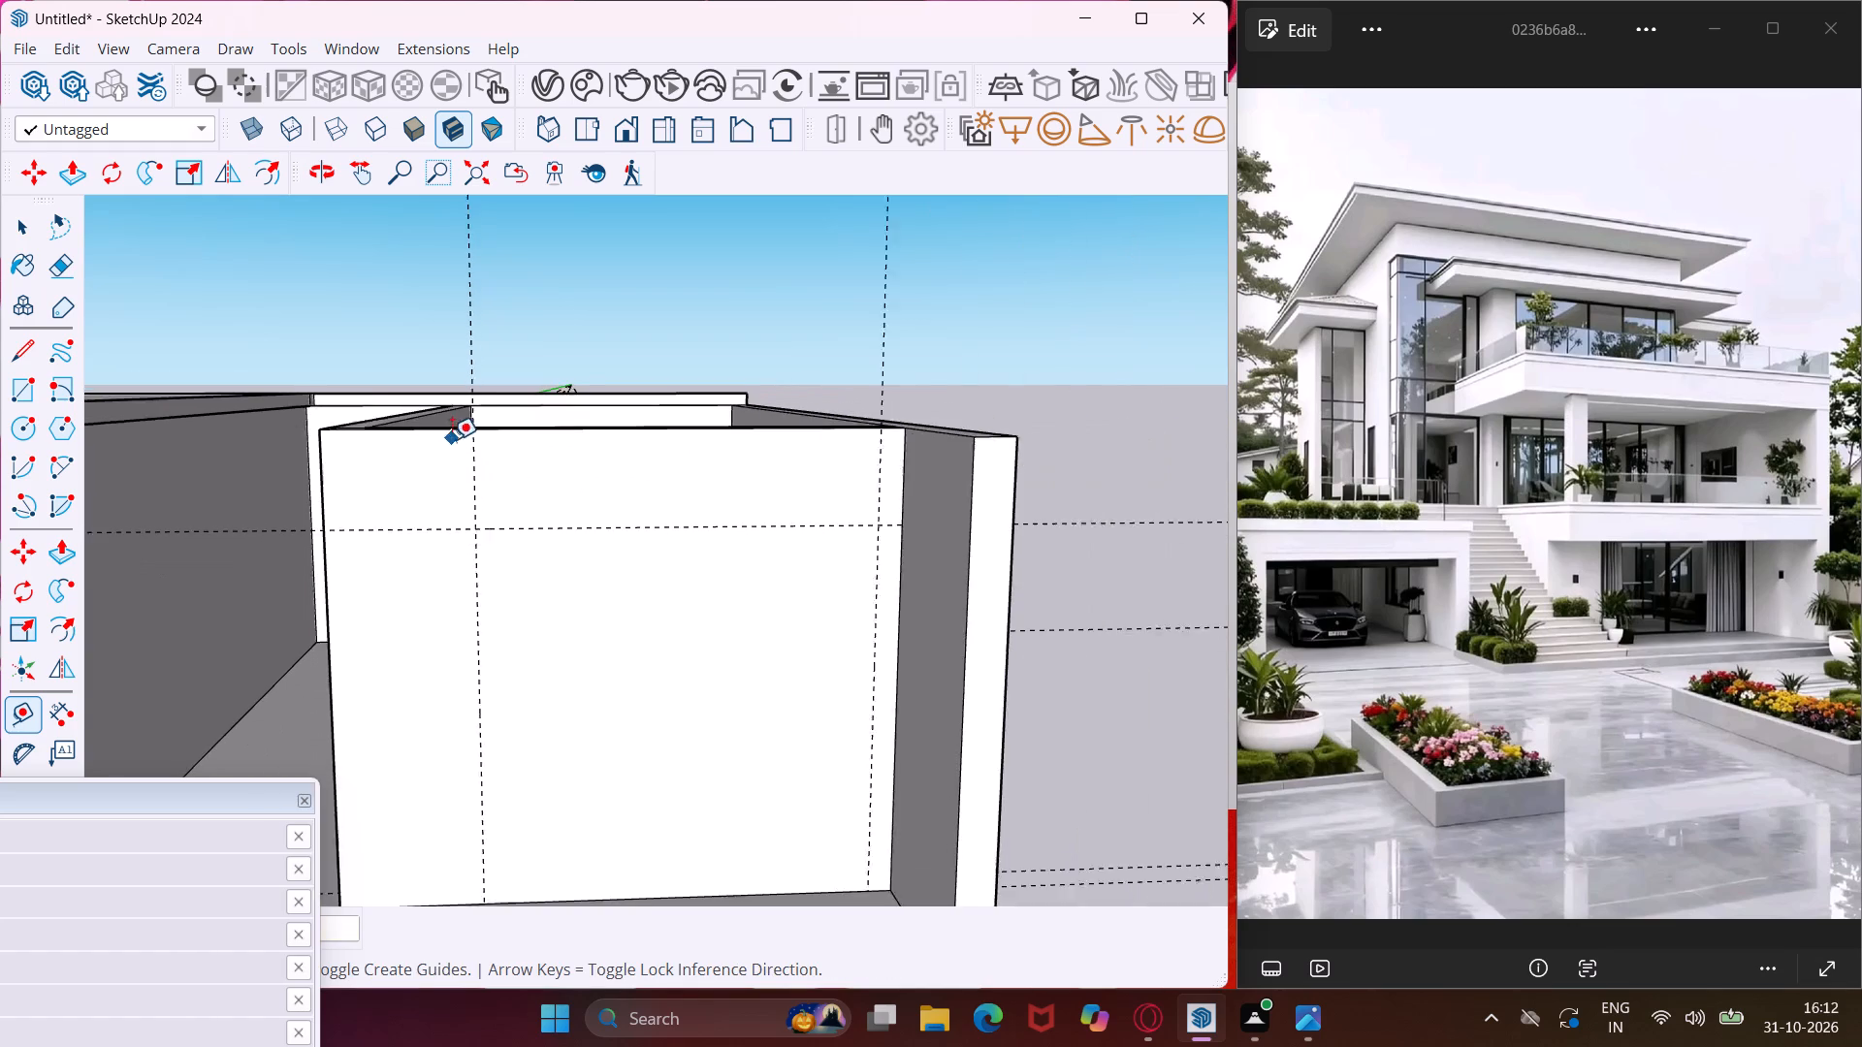
scroll(446, 431, down, 1)
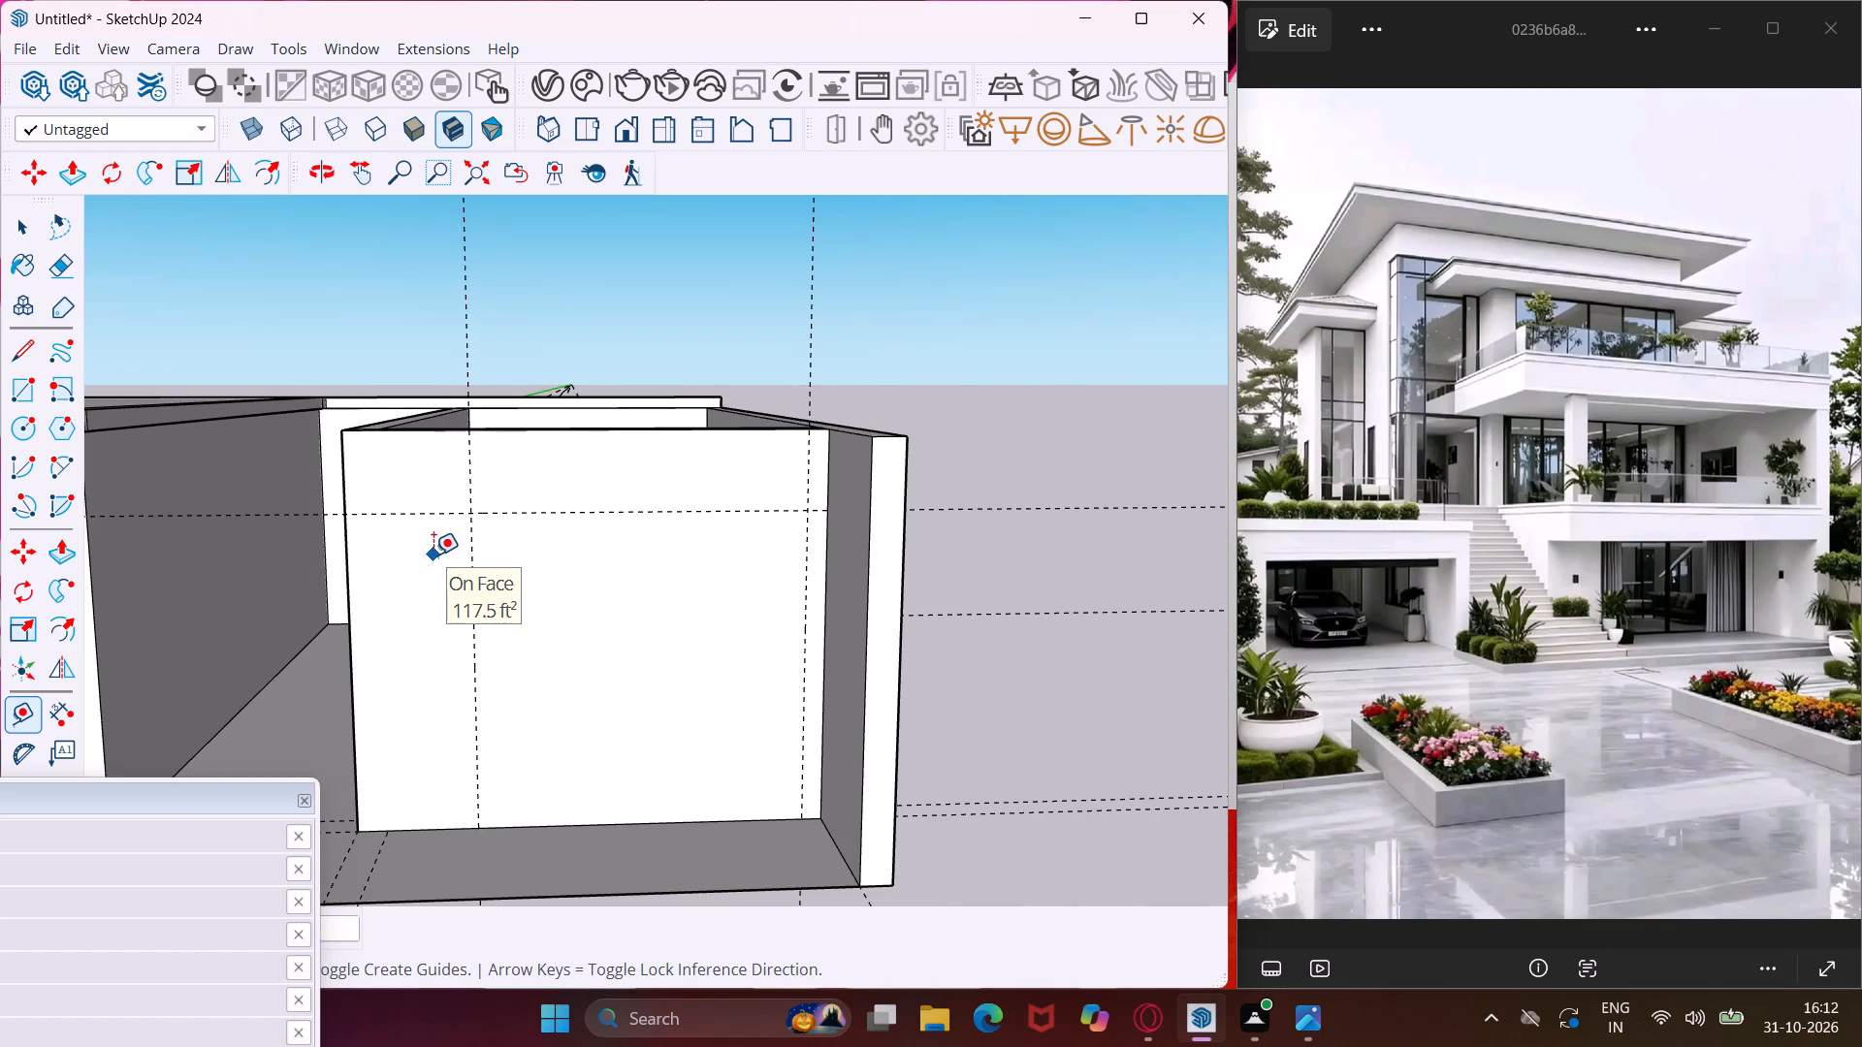
key(Escape)
key(space)
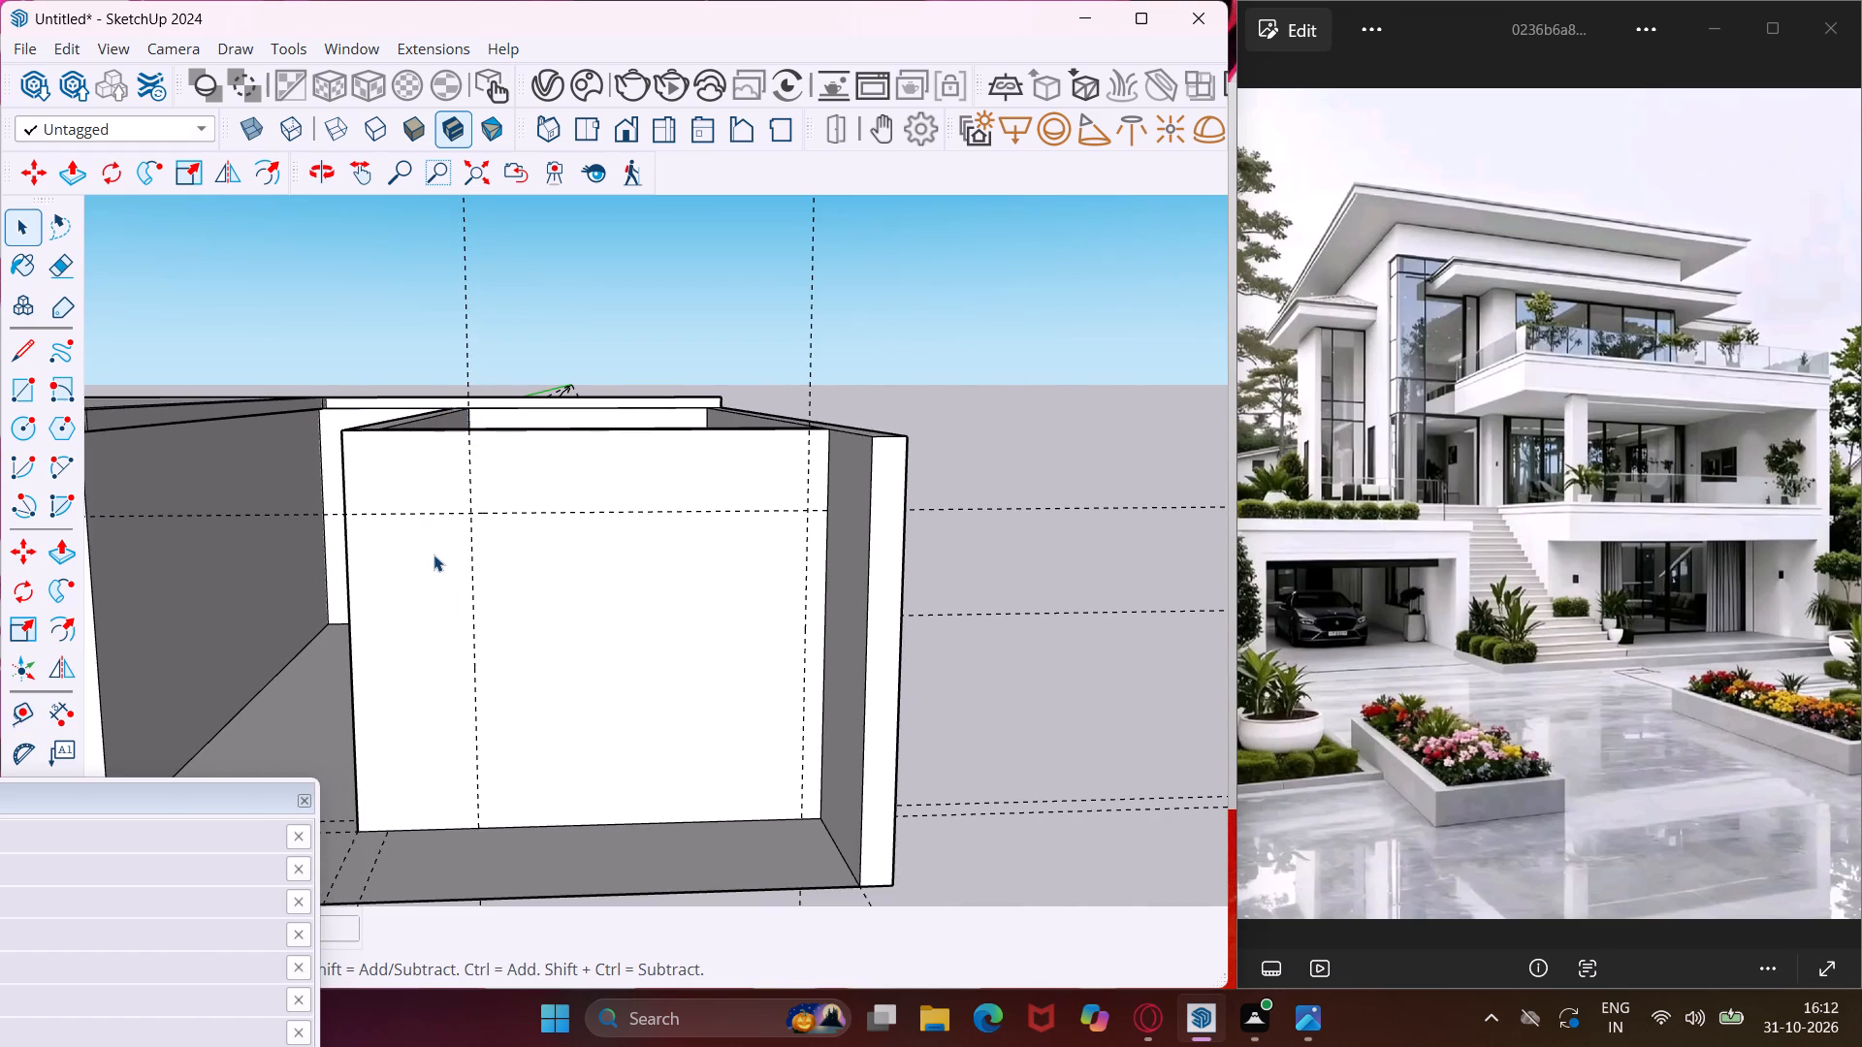
Draw the opening's rectangle on the right room's front wall, between the two vertical guides and from the horizontal guide to the floor.
scroll(477, 596, up, 2)
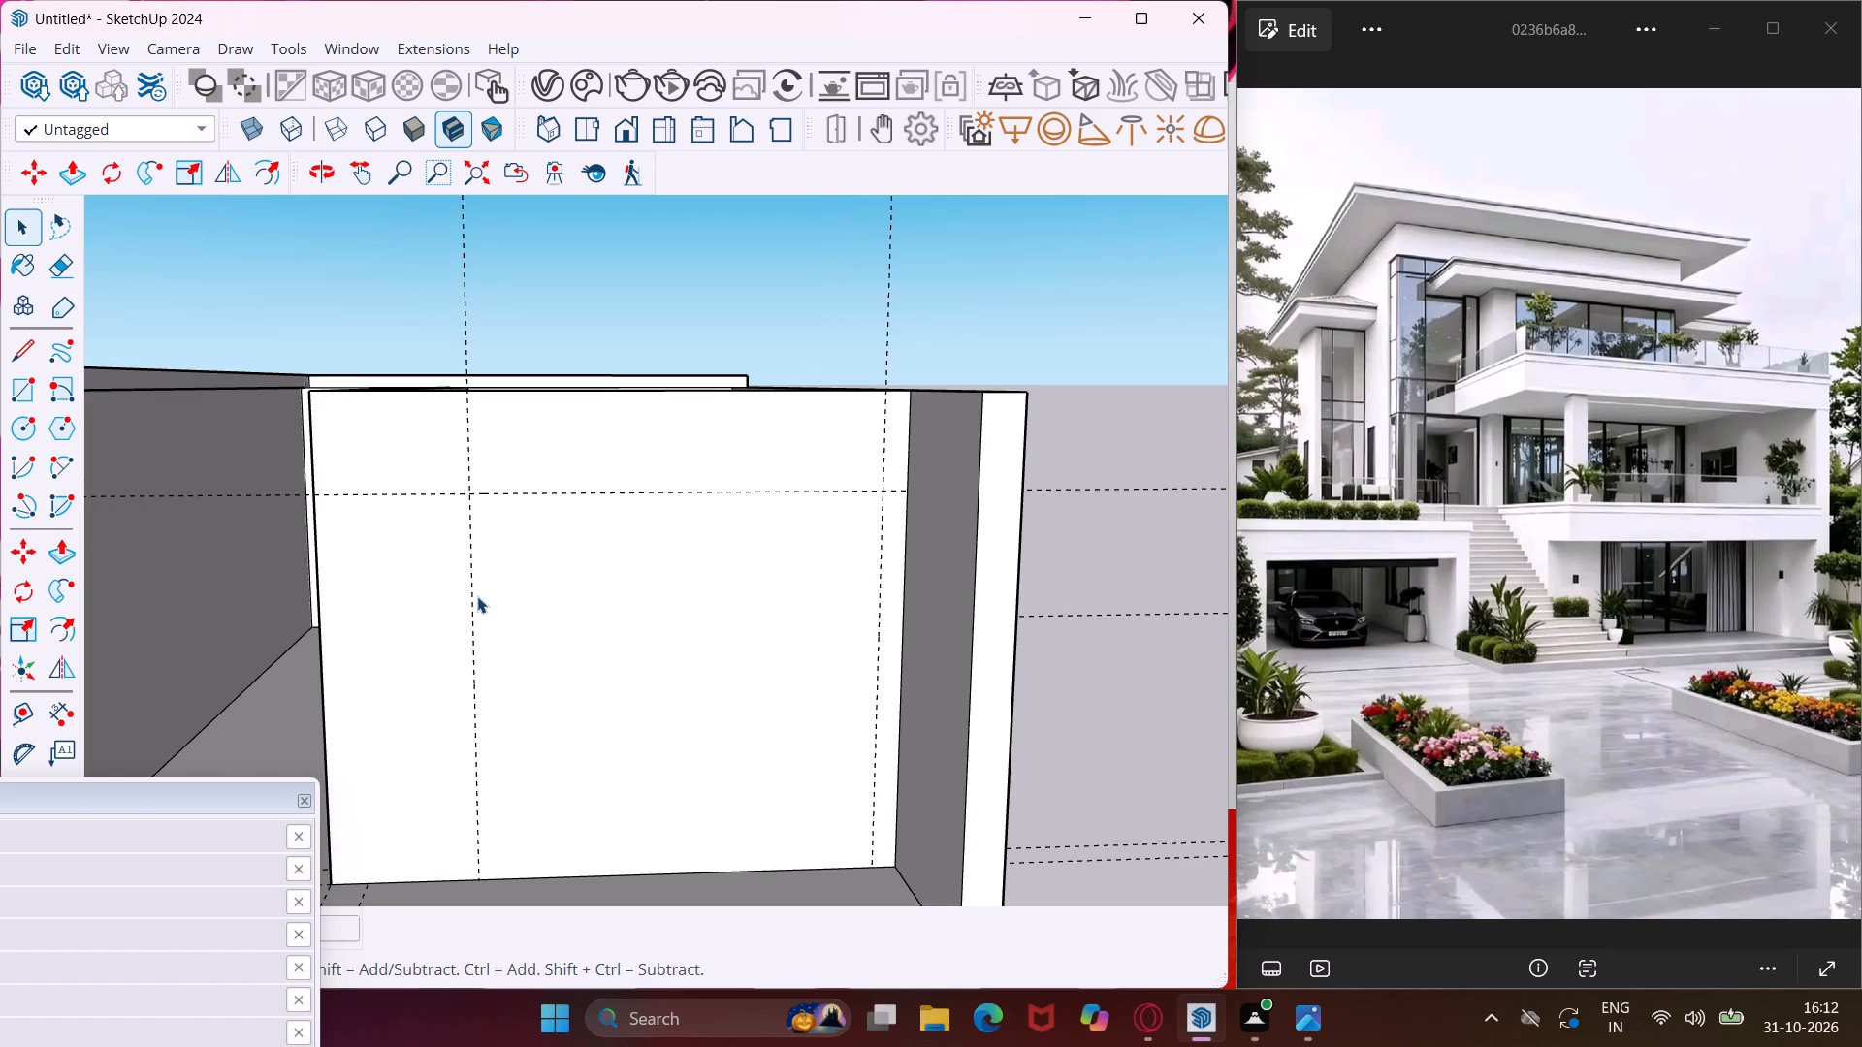
click(8, 388)
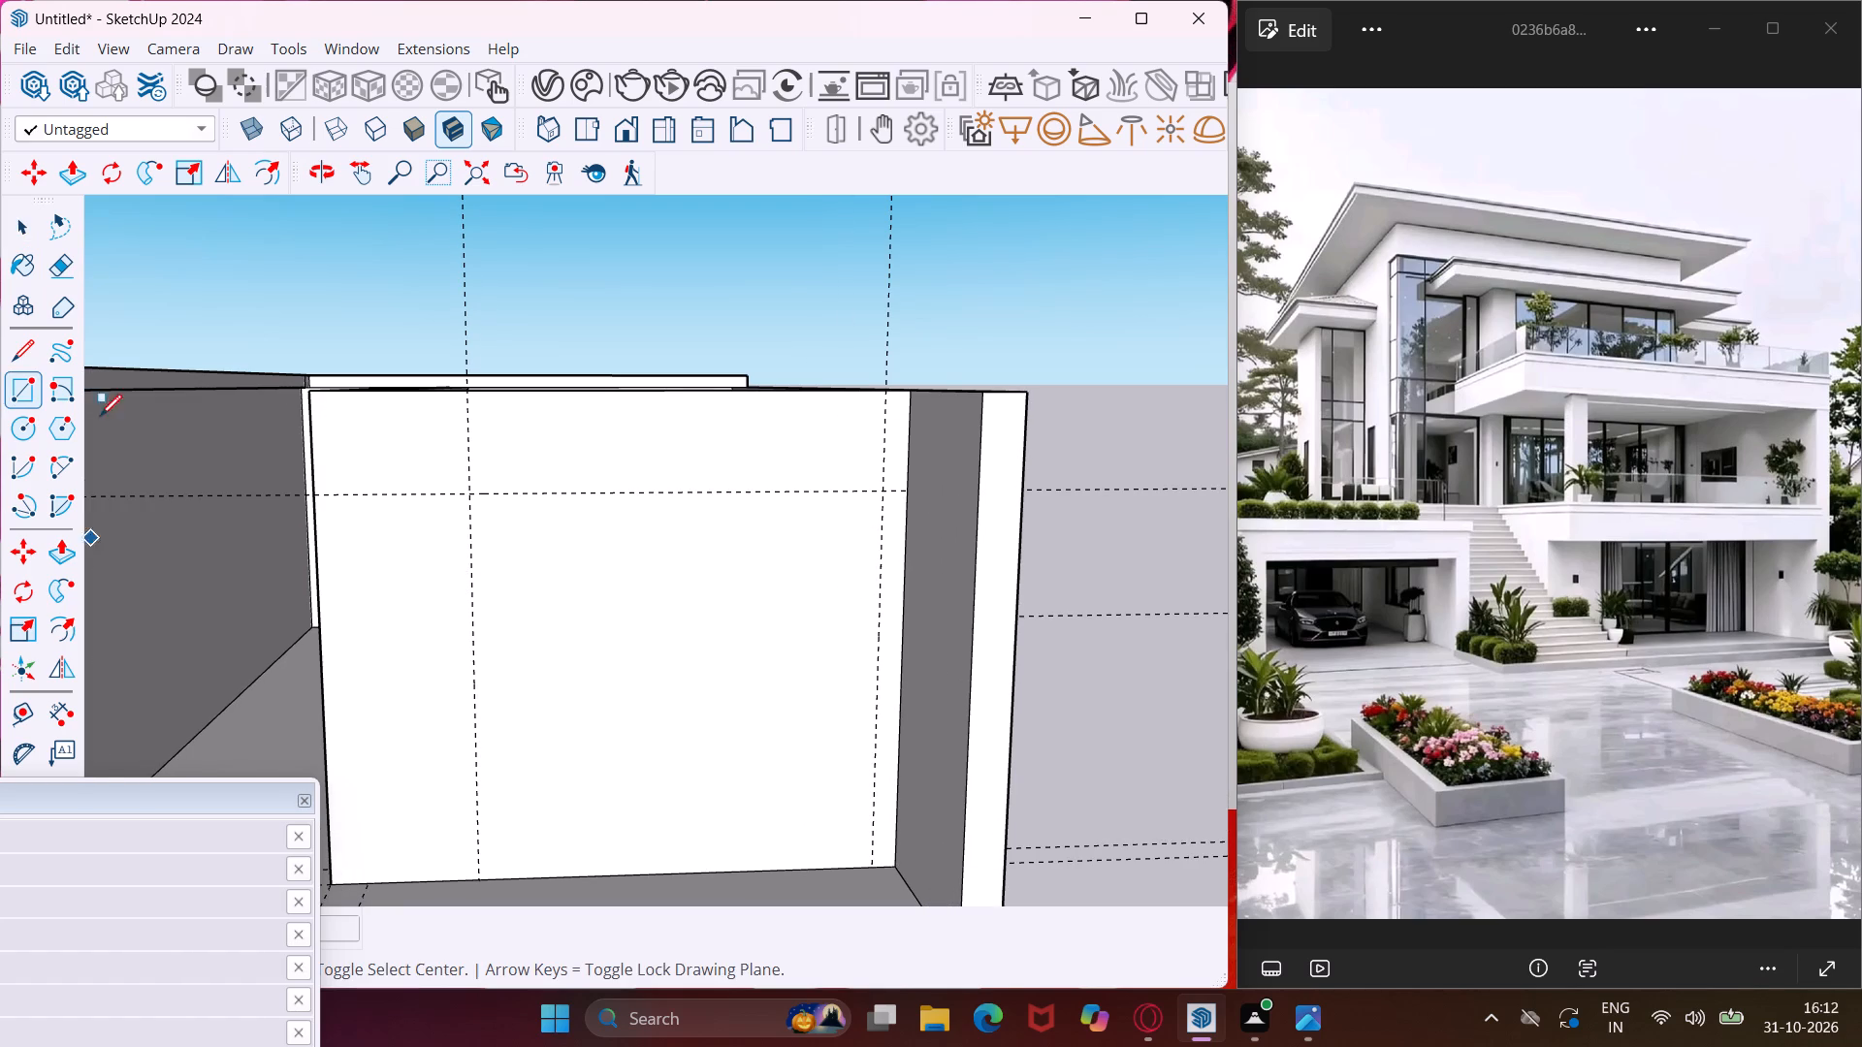
scroll(385, 459, down, 2)
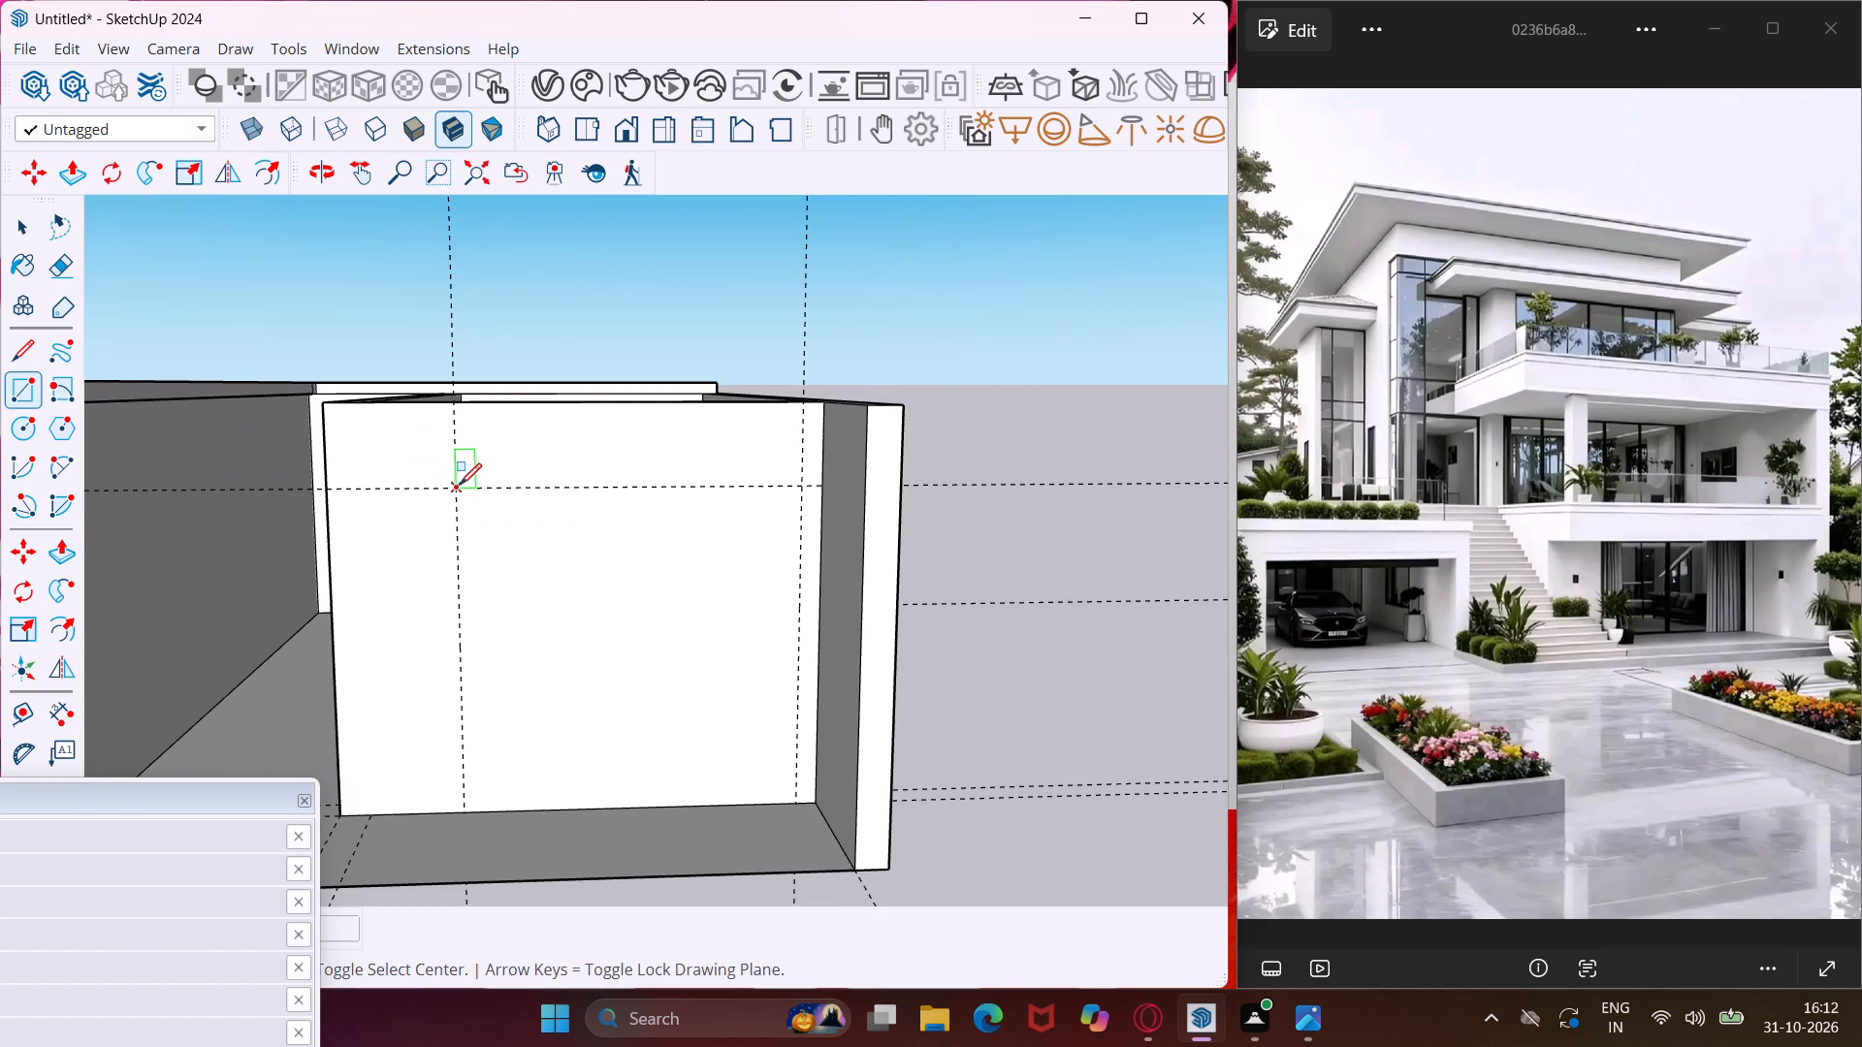
click(455, 487)
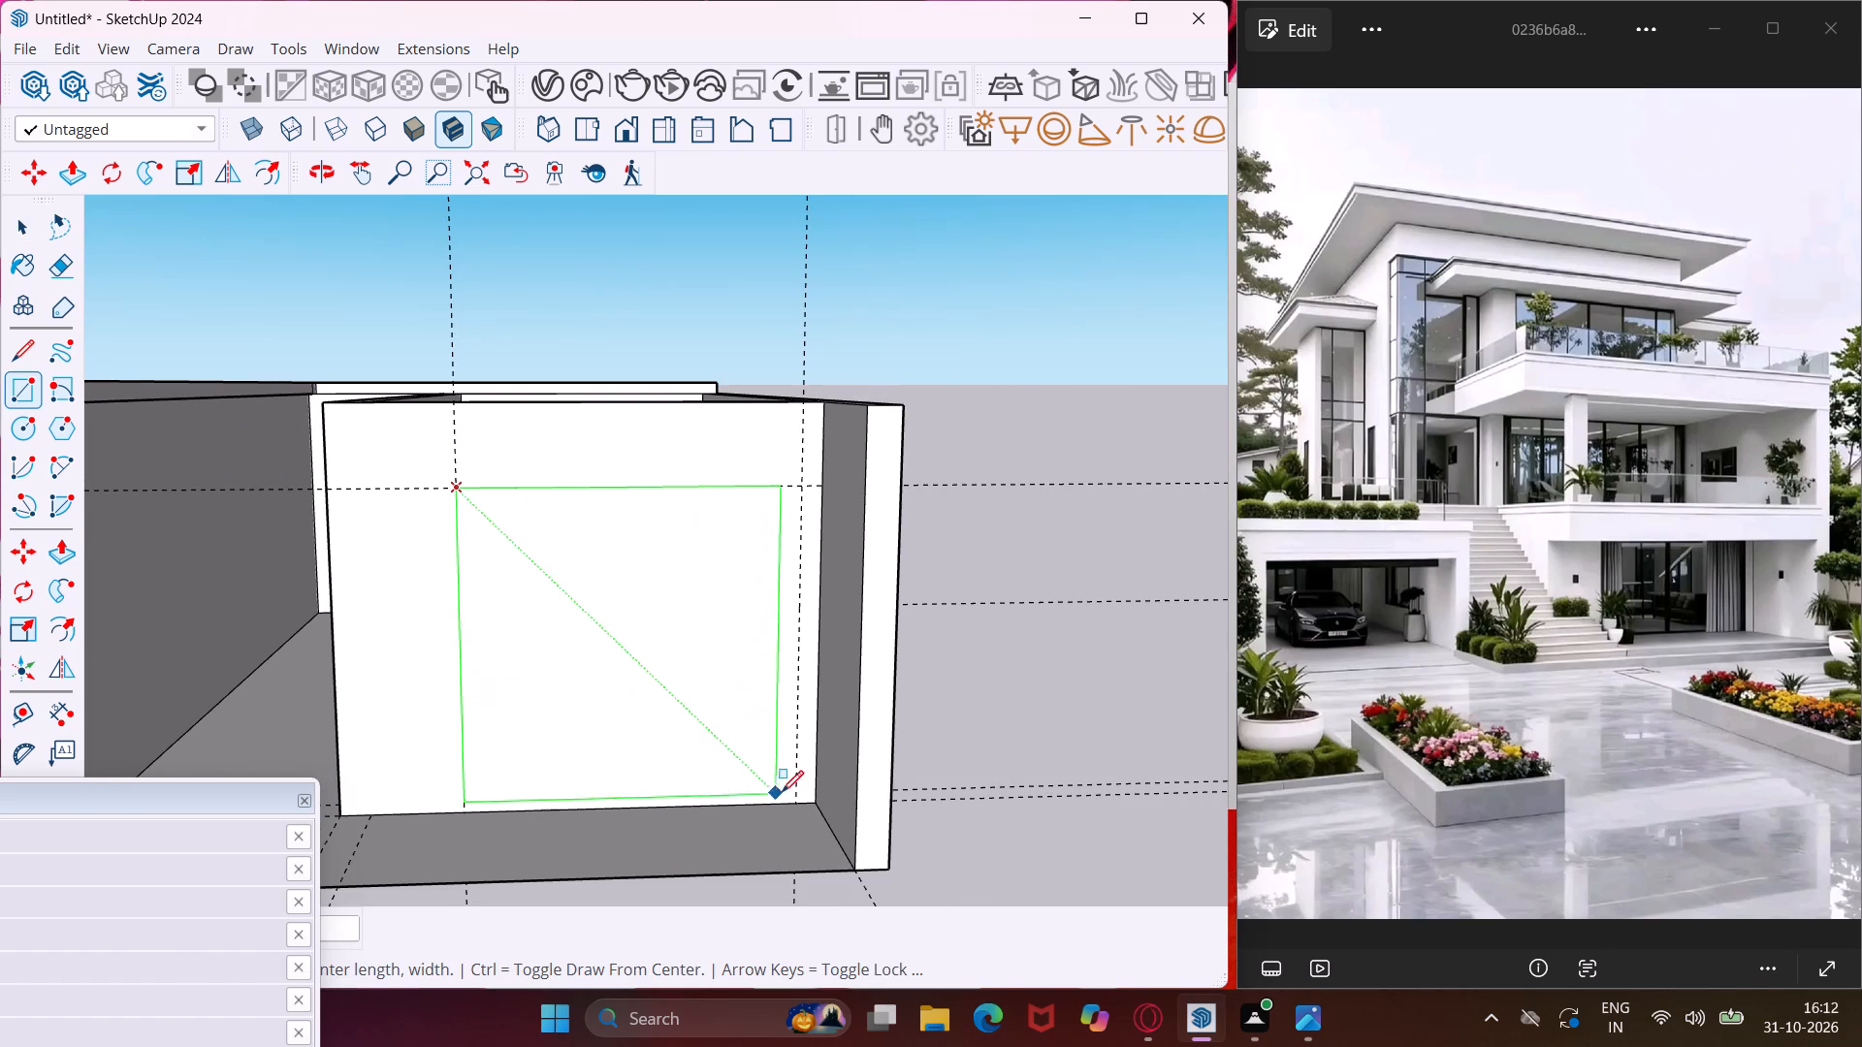
click(794, 804)
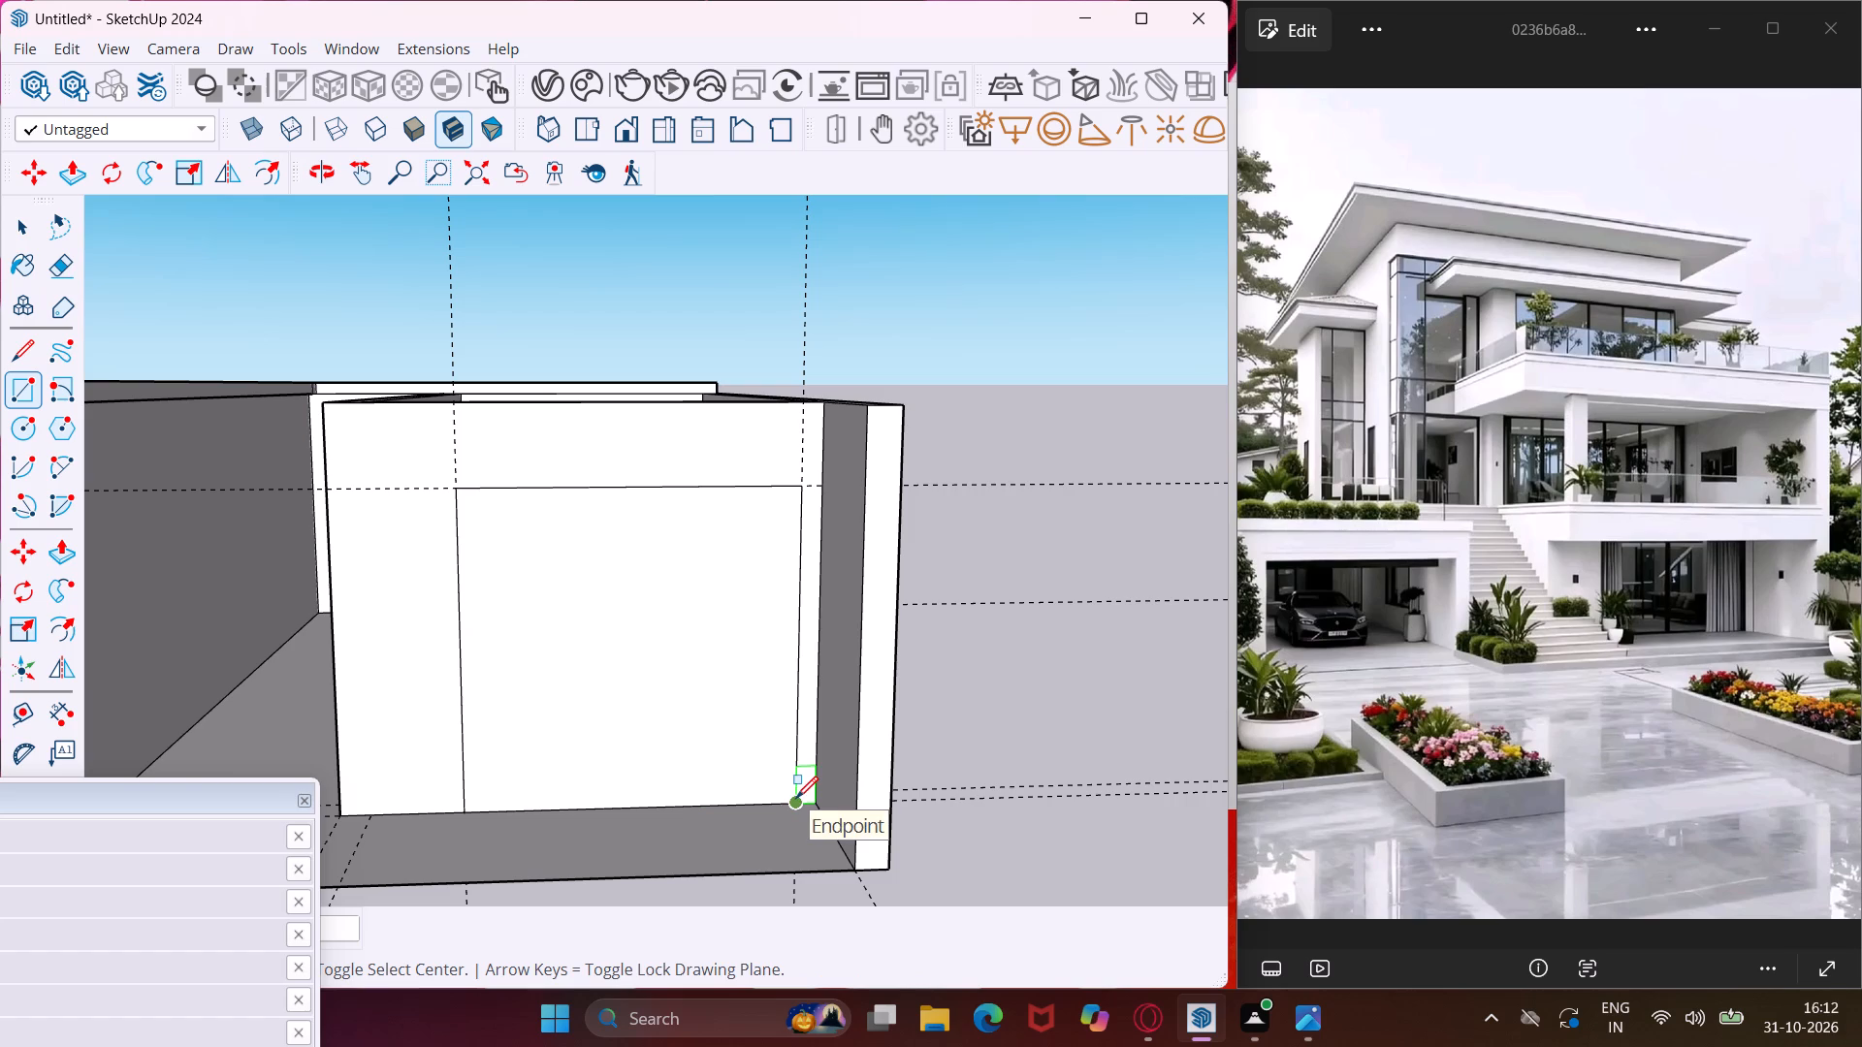
key(Escape)
key(space)
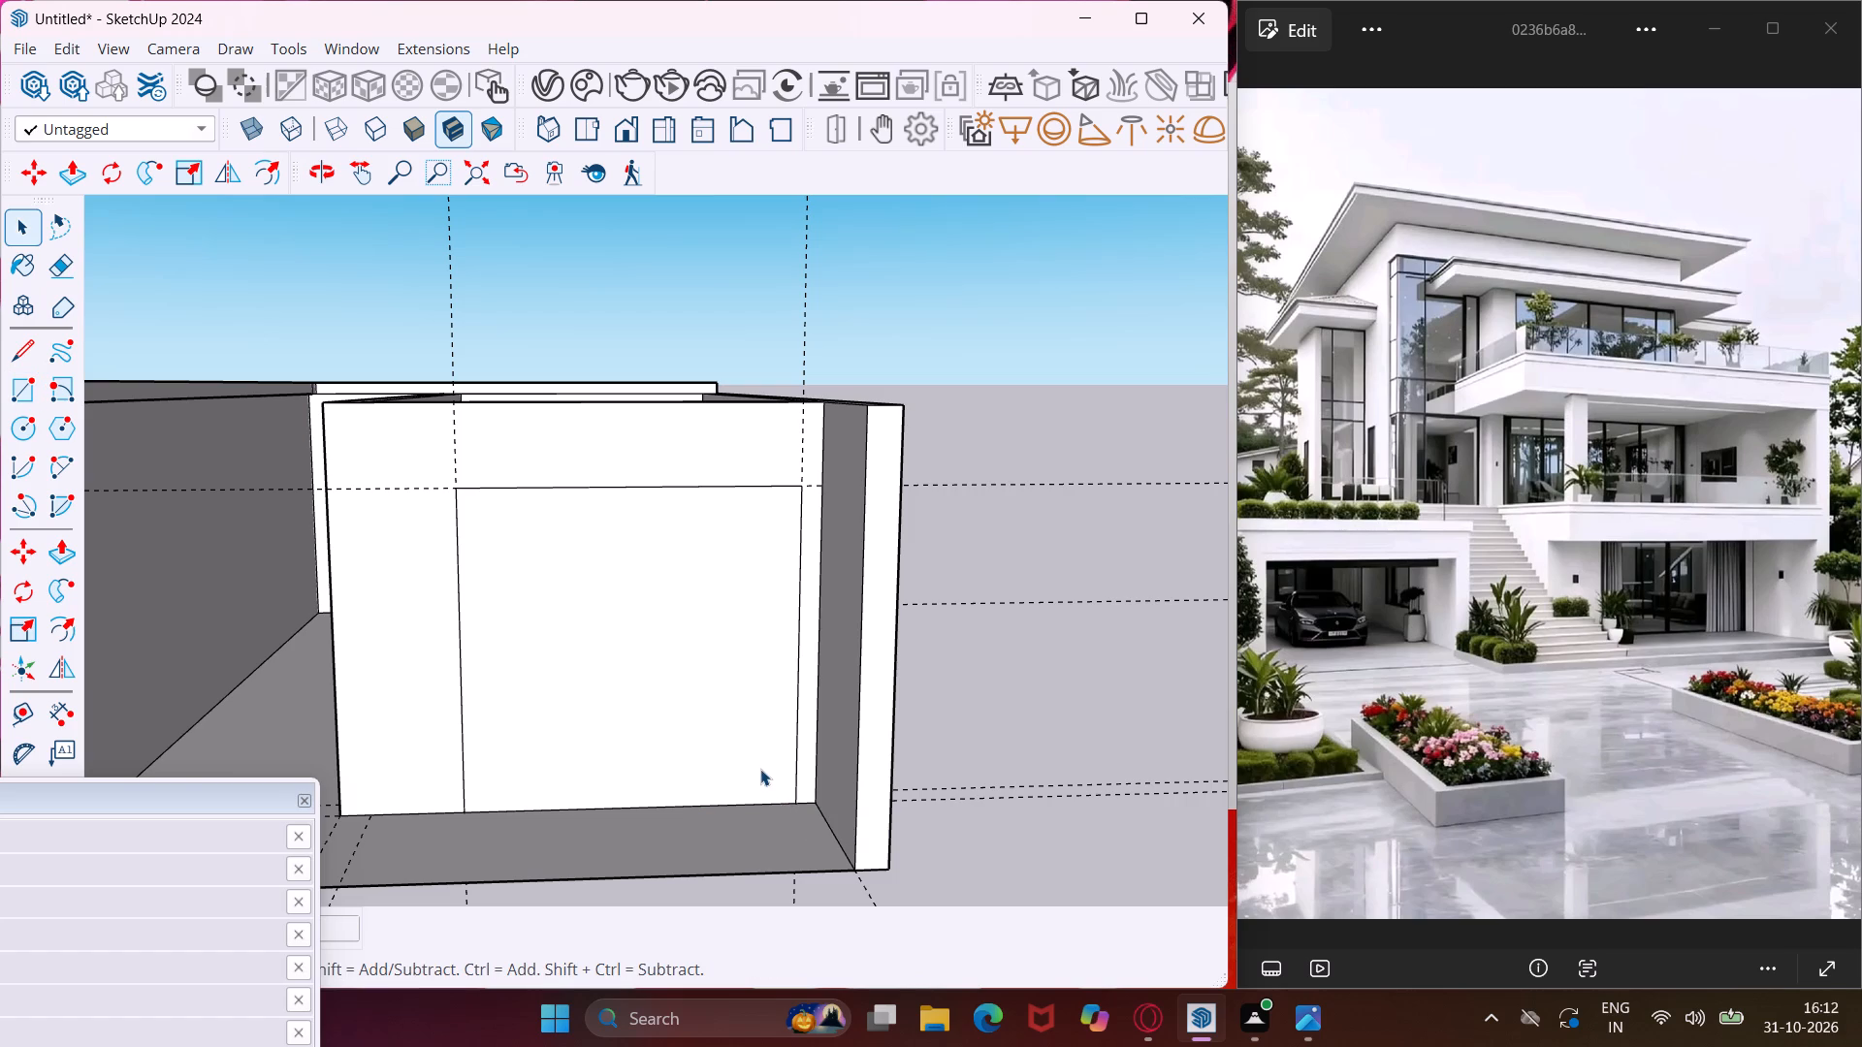
Copy the opening's rectangular face sideways to the empty space beyond the right outer wall.
click(757, 760)
key(m)
click(757, 760)
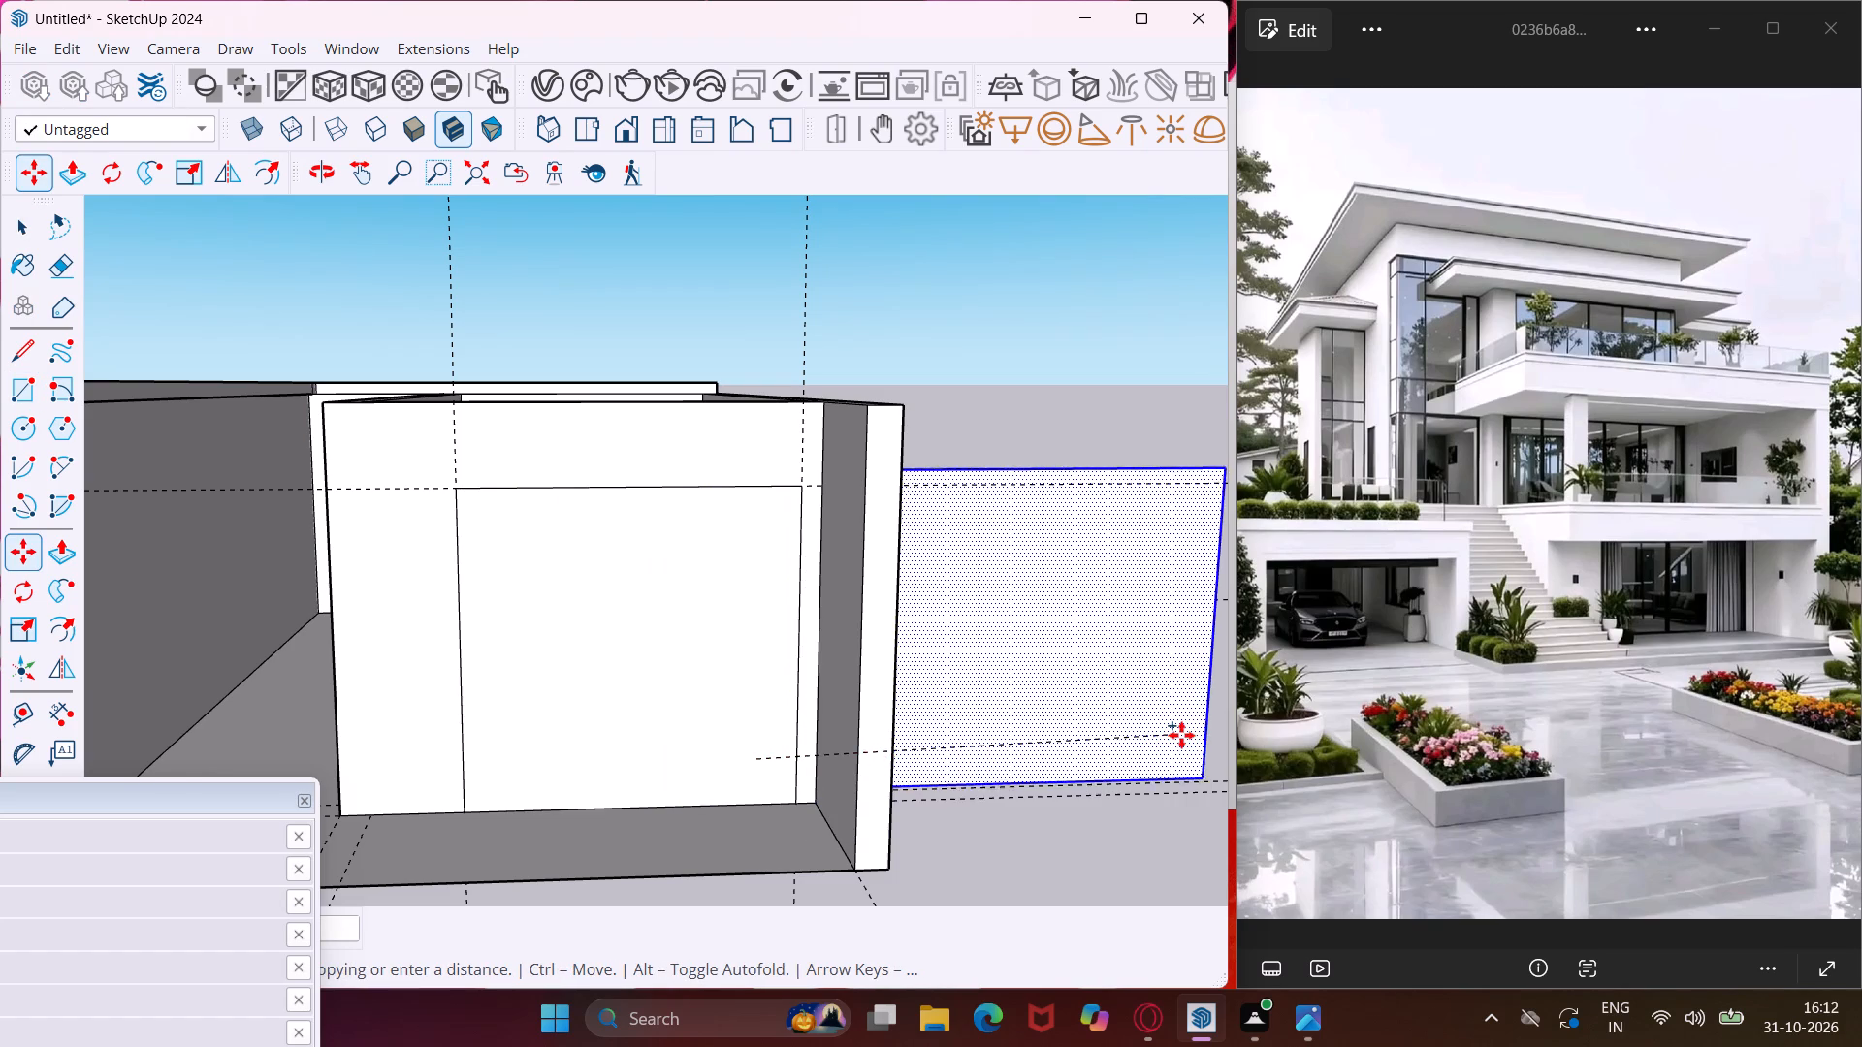
click(1204, 735)
key(Escape)
key(space)
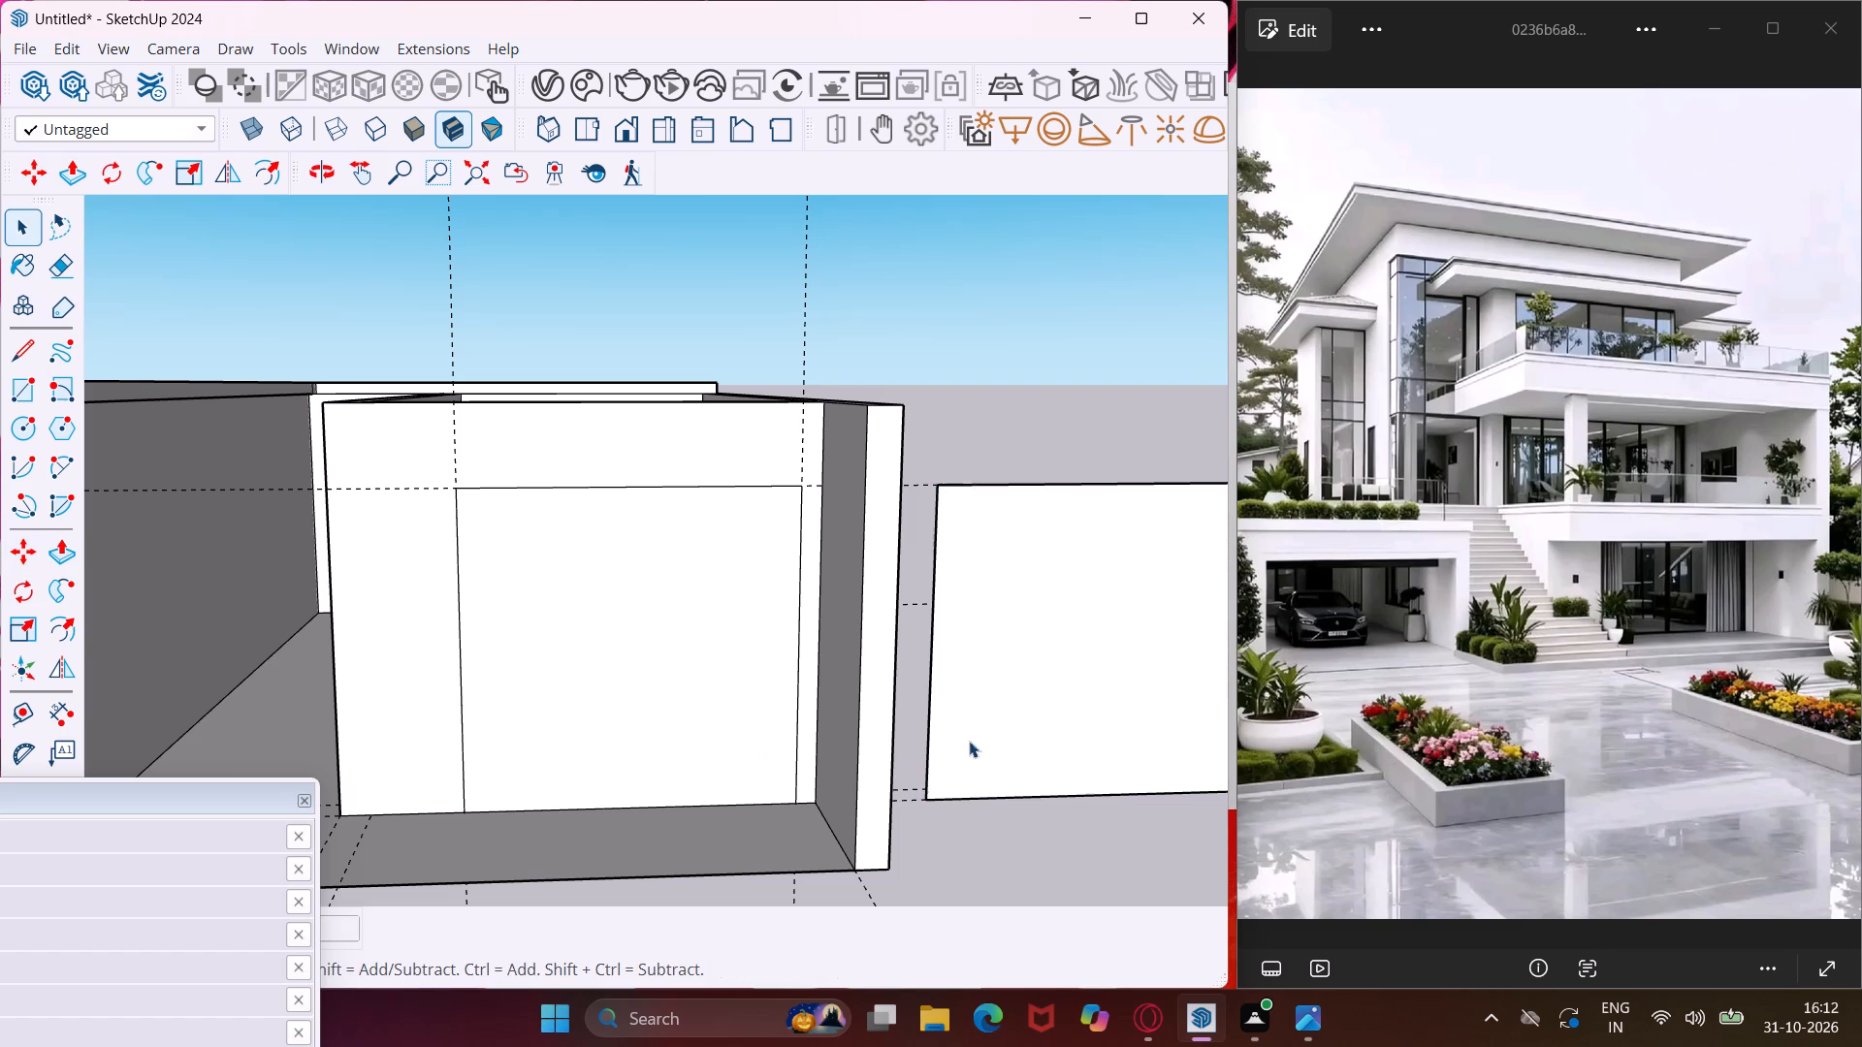
Push the opening's rectangle on the right room's front wall through the wall thickness to cut the opening.
scroll(620, 500, down, 1)
middle_drag(620, 500, 751, 619)
scroll(750, 619, up, 5)
click(751, 694)
key(p)
click(751, 694)
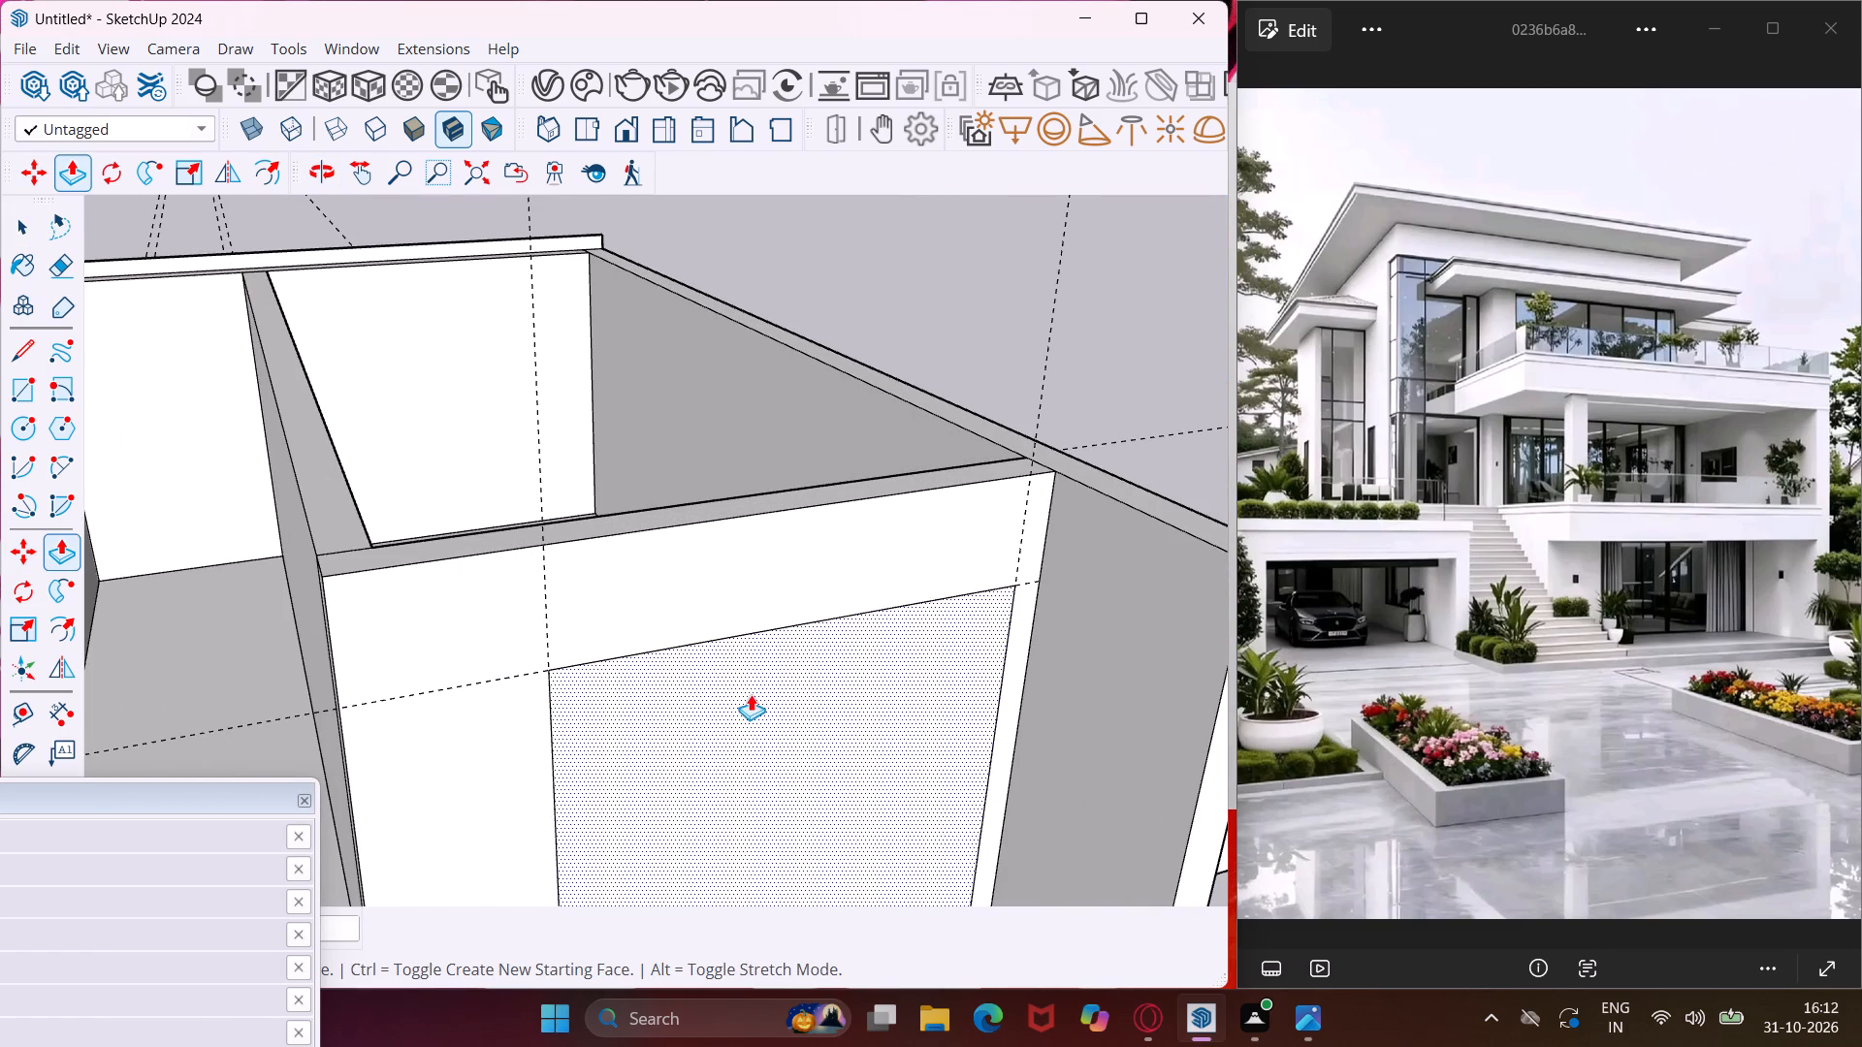
click(677, 713)
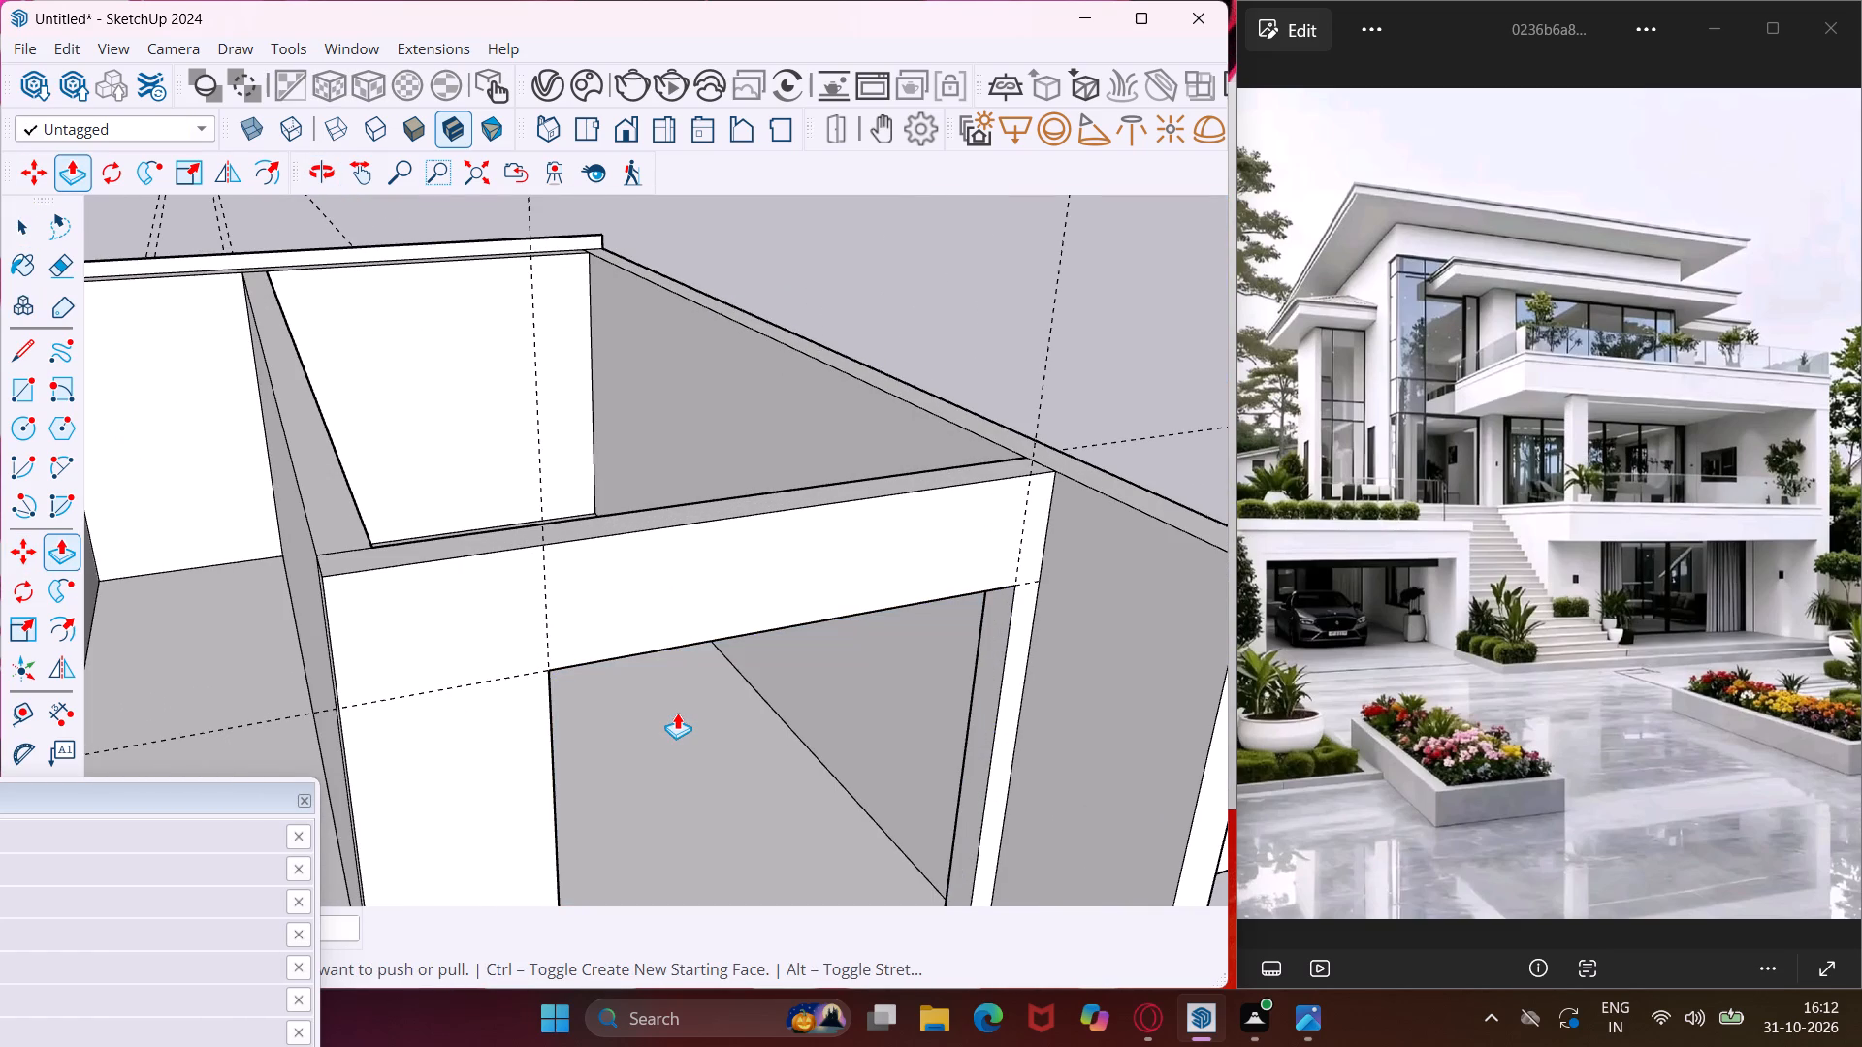
key(Escape)
key(space)
Extend the rear roof strip's front face forward as a slab partway over the middle bay and right room.
scroll(677, 713, down, 2)
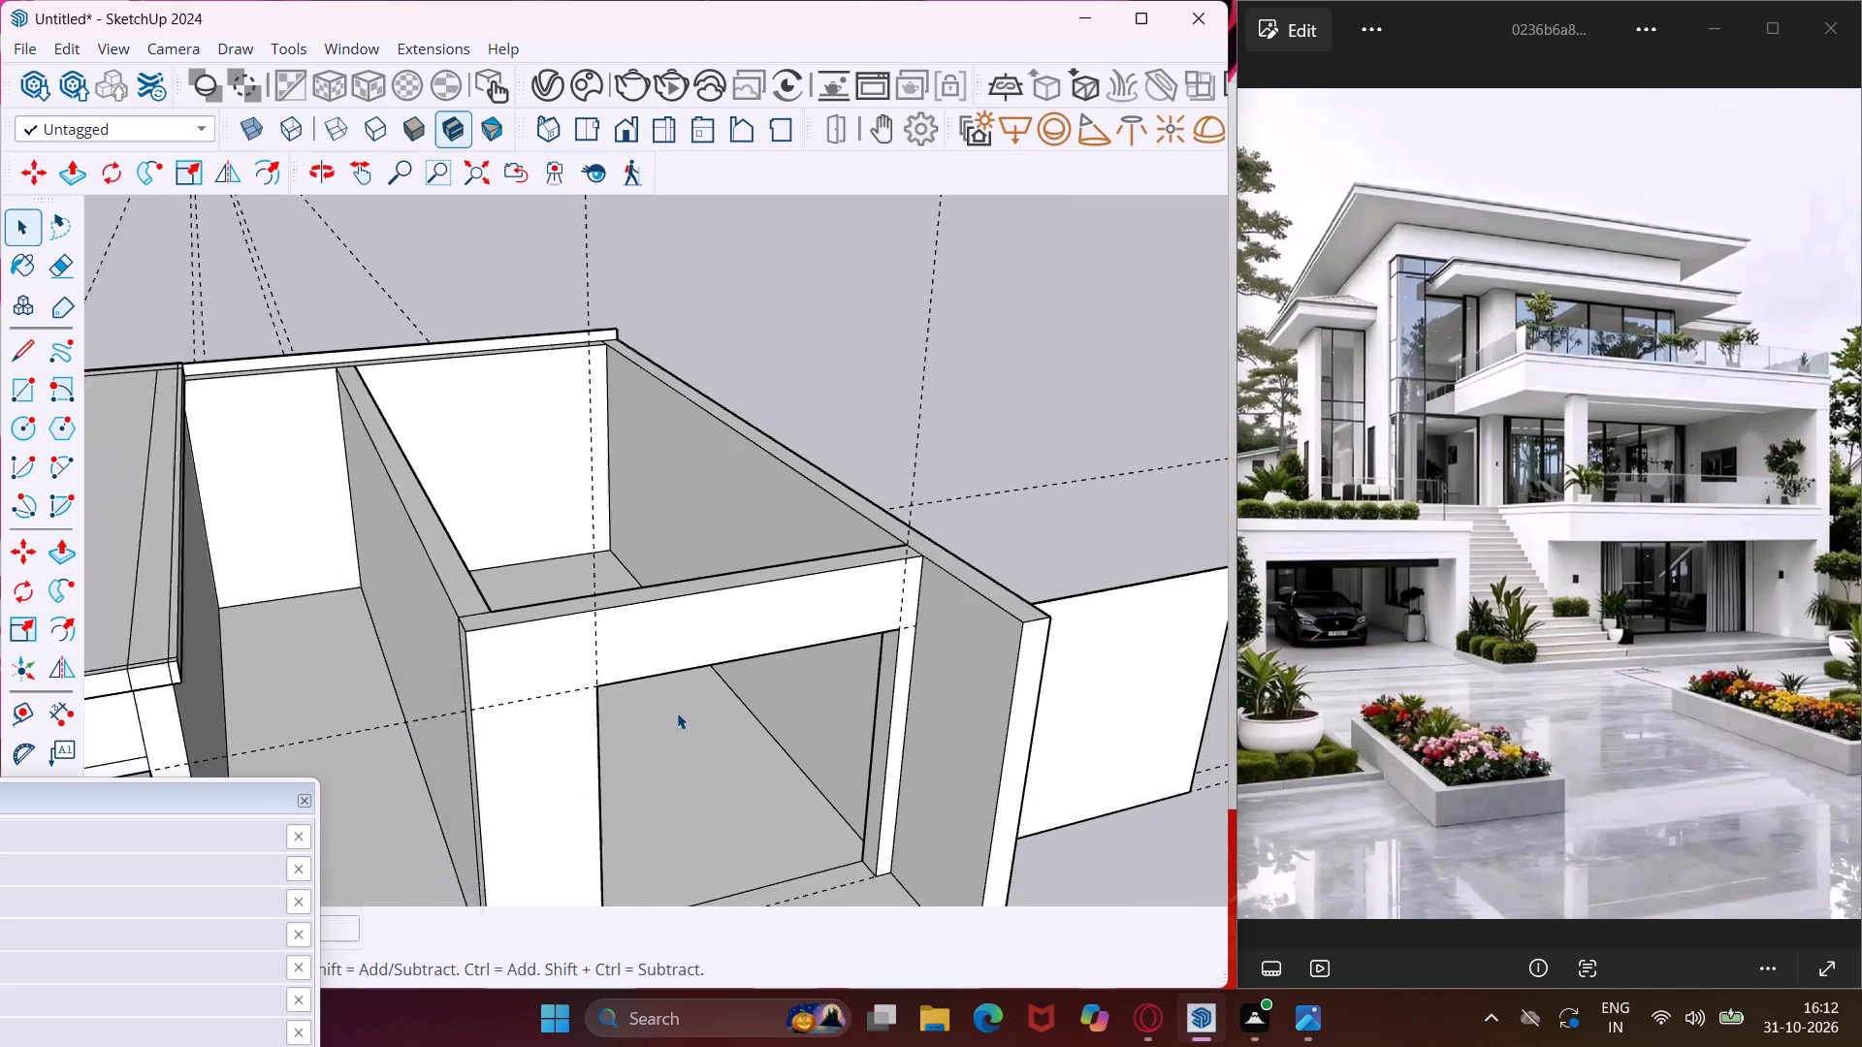
scroll(677, 713, down, 2)
scroll(263, 368, up, 9)
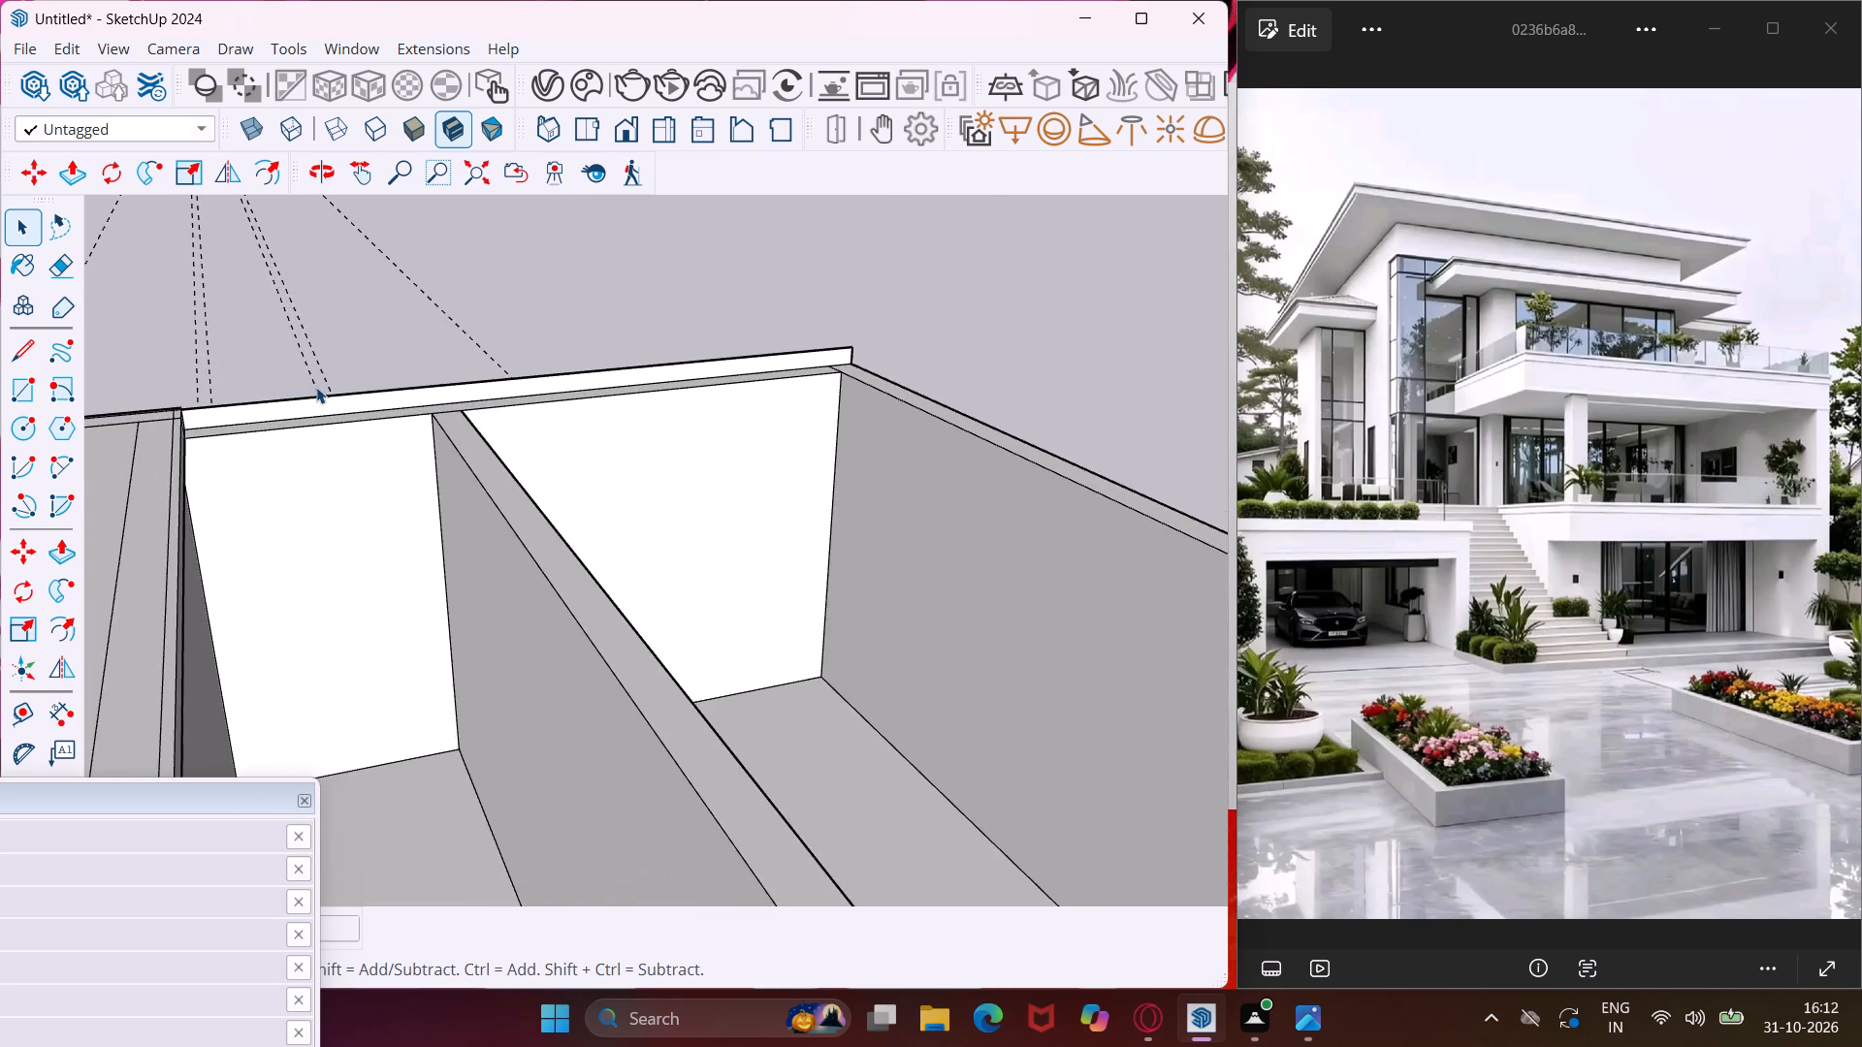
scroll(316, 387, up, 3)
click(337, 403)
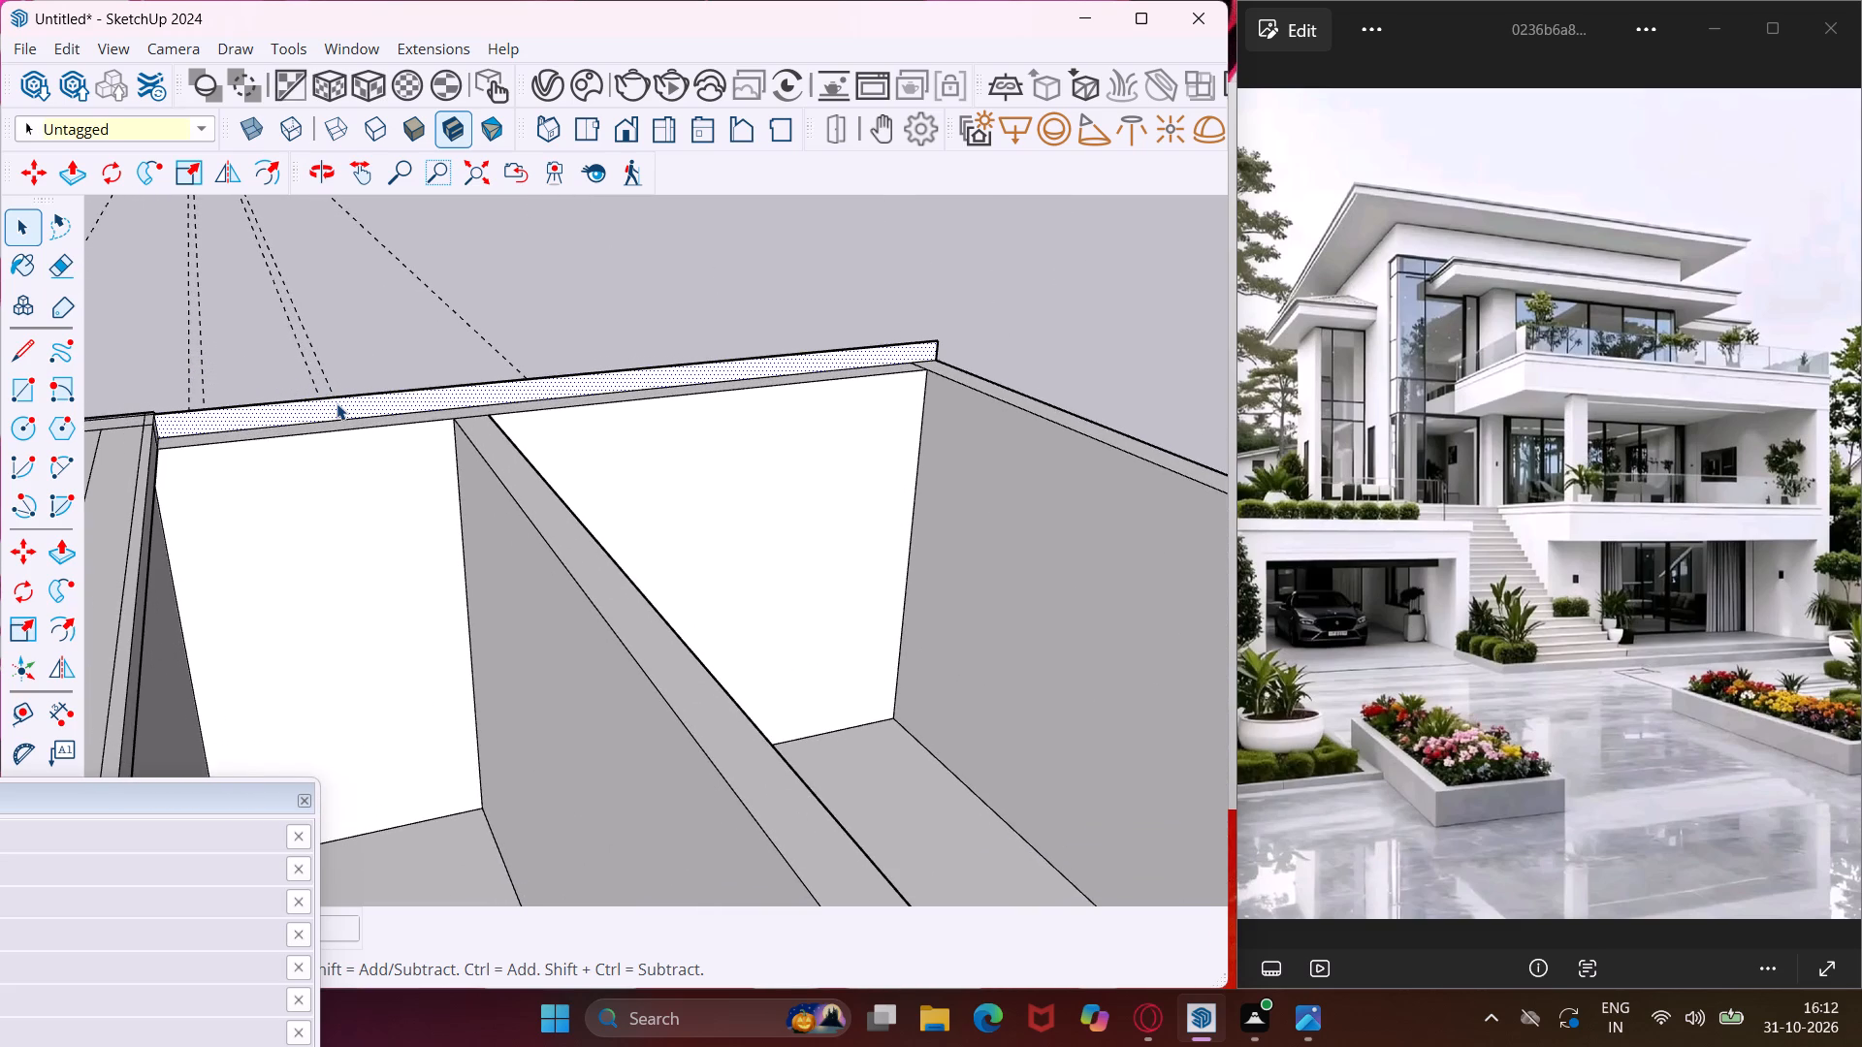
key(p)
click(337, 403)
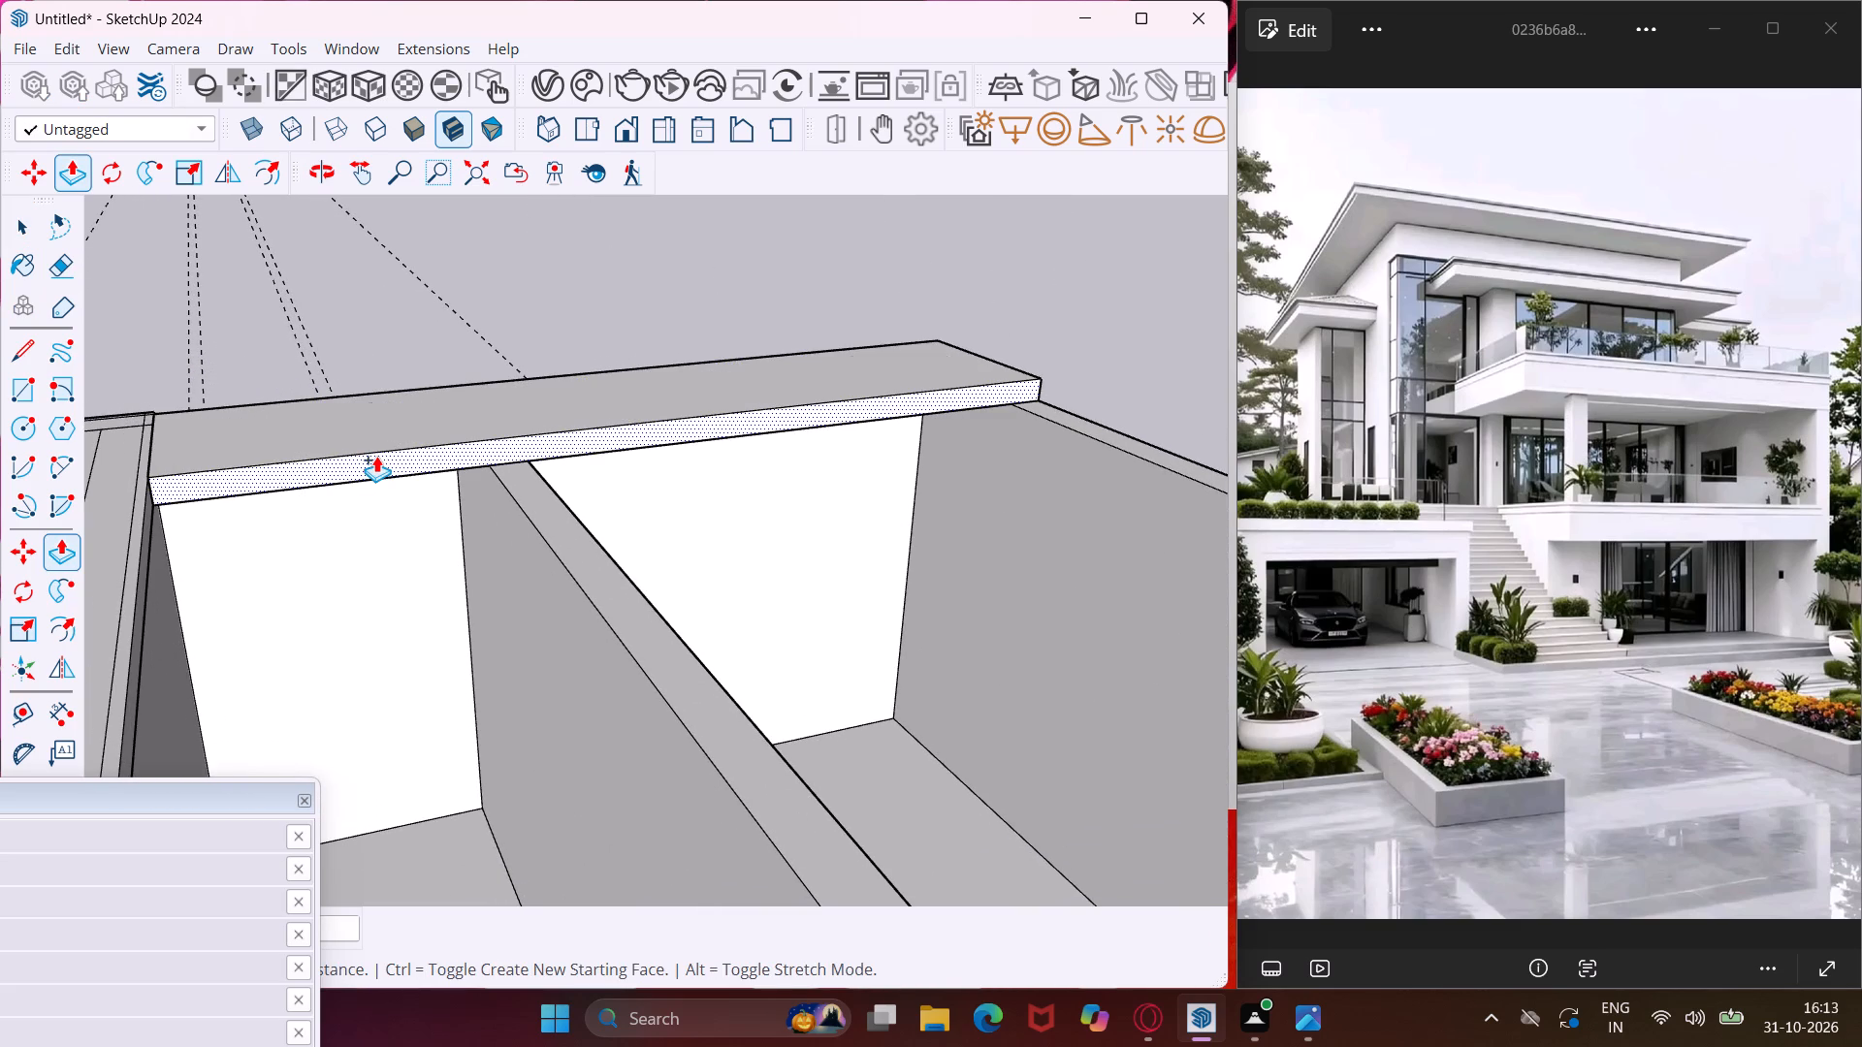
scroll(362, 468, down, 10)
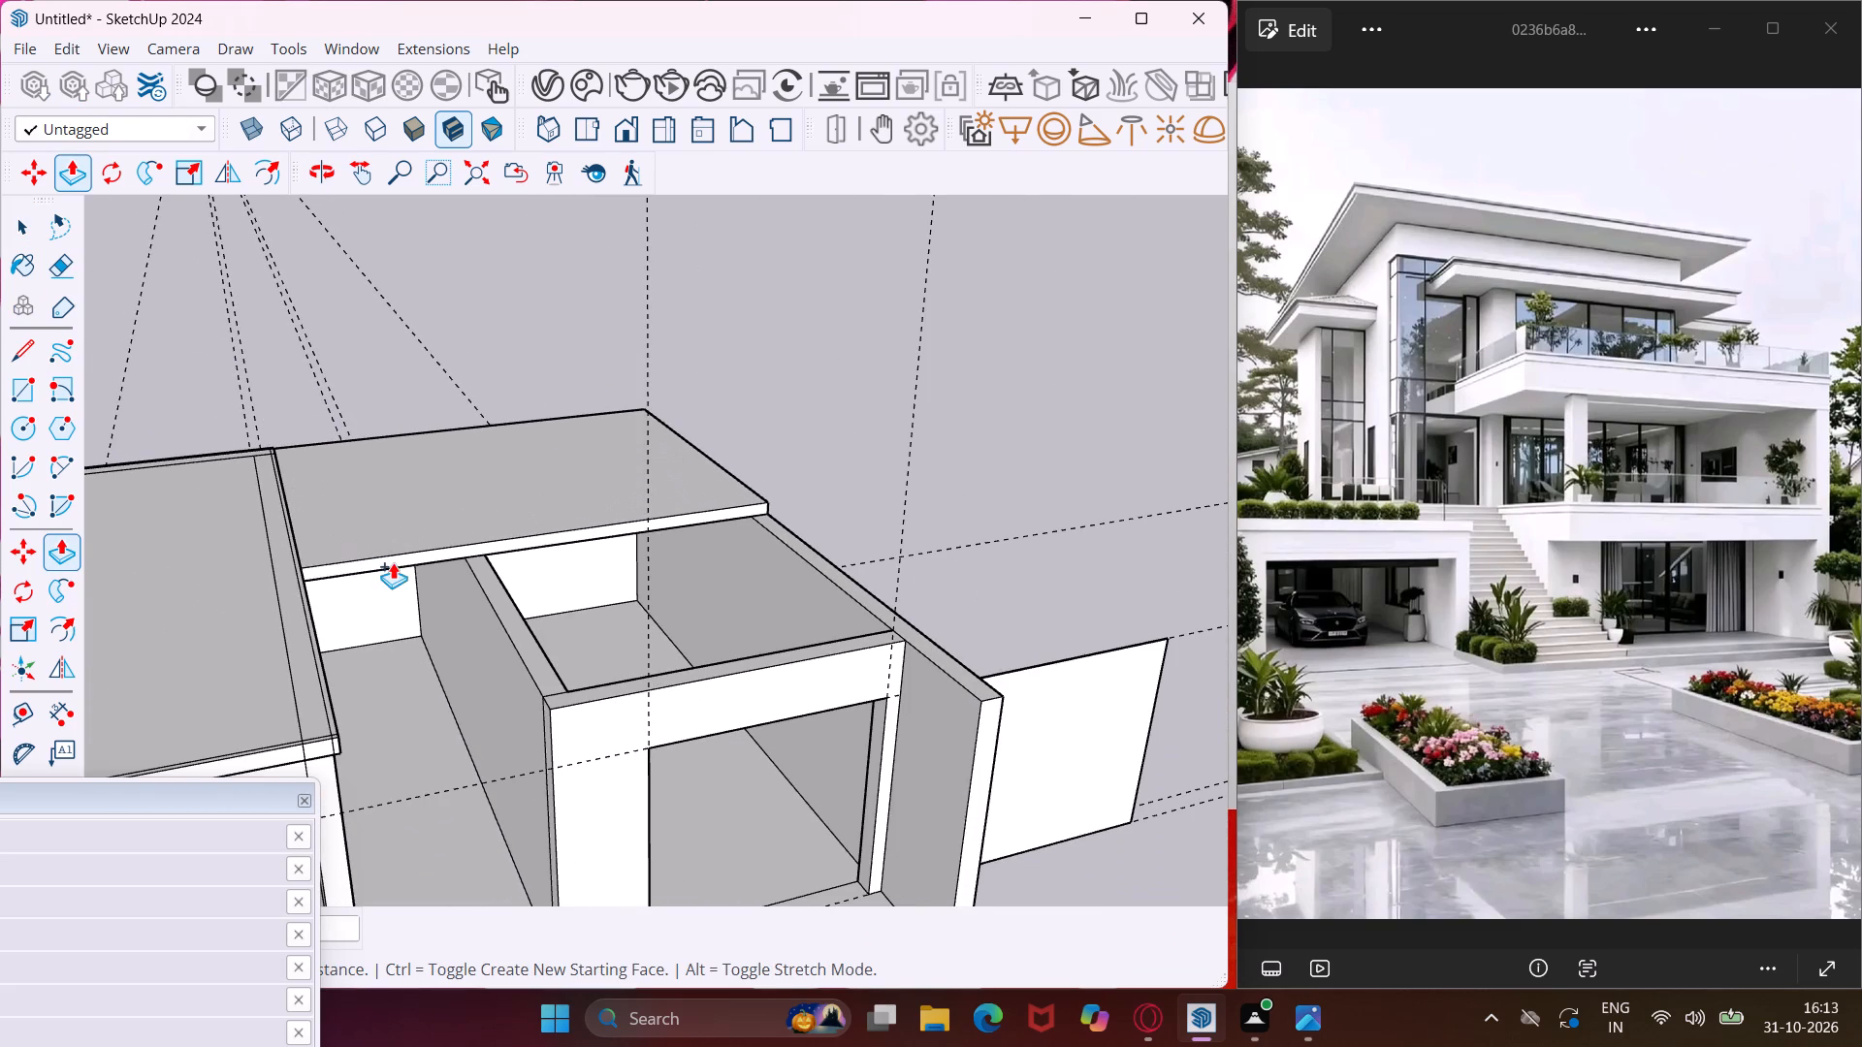
middle_drag(391, 559, 271, 470)
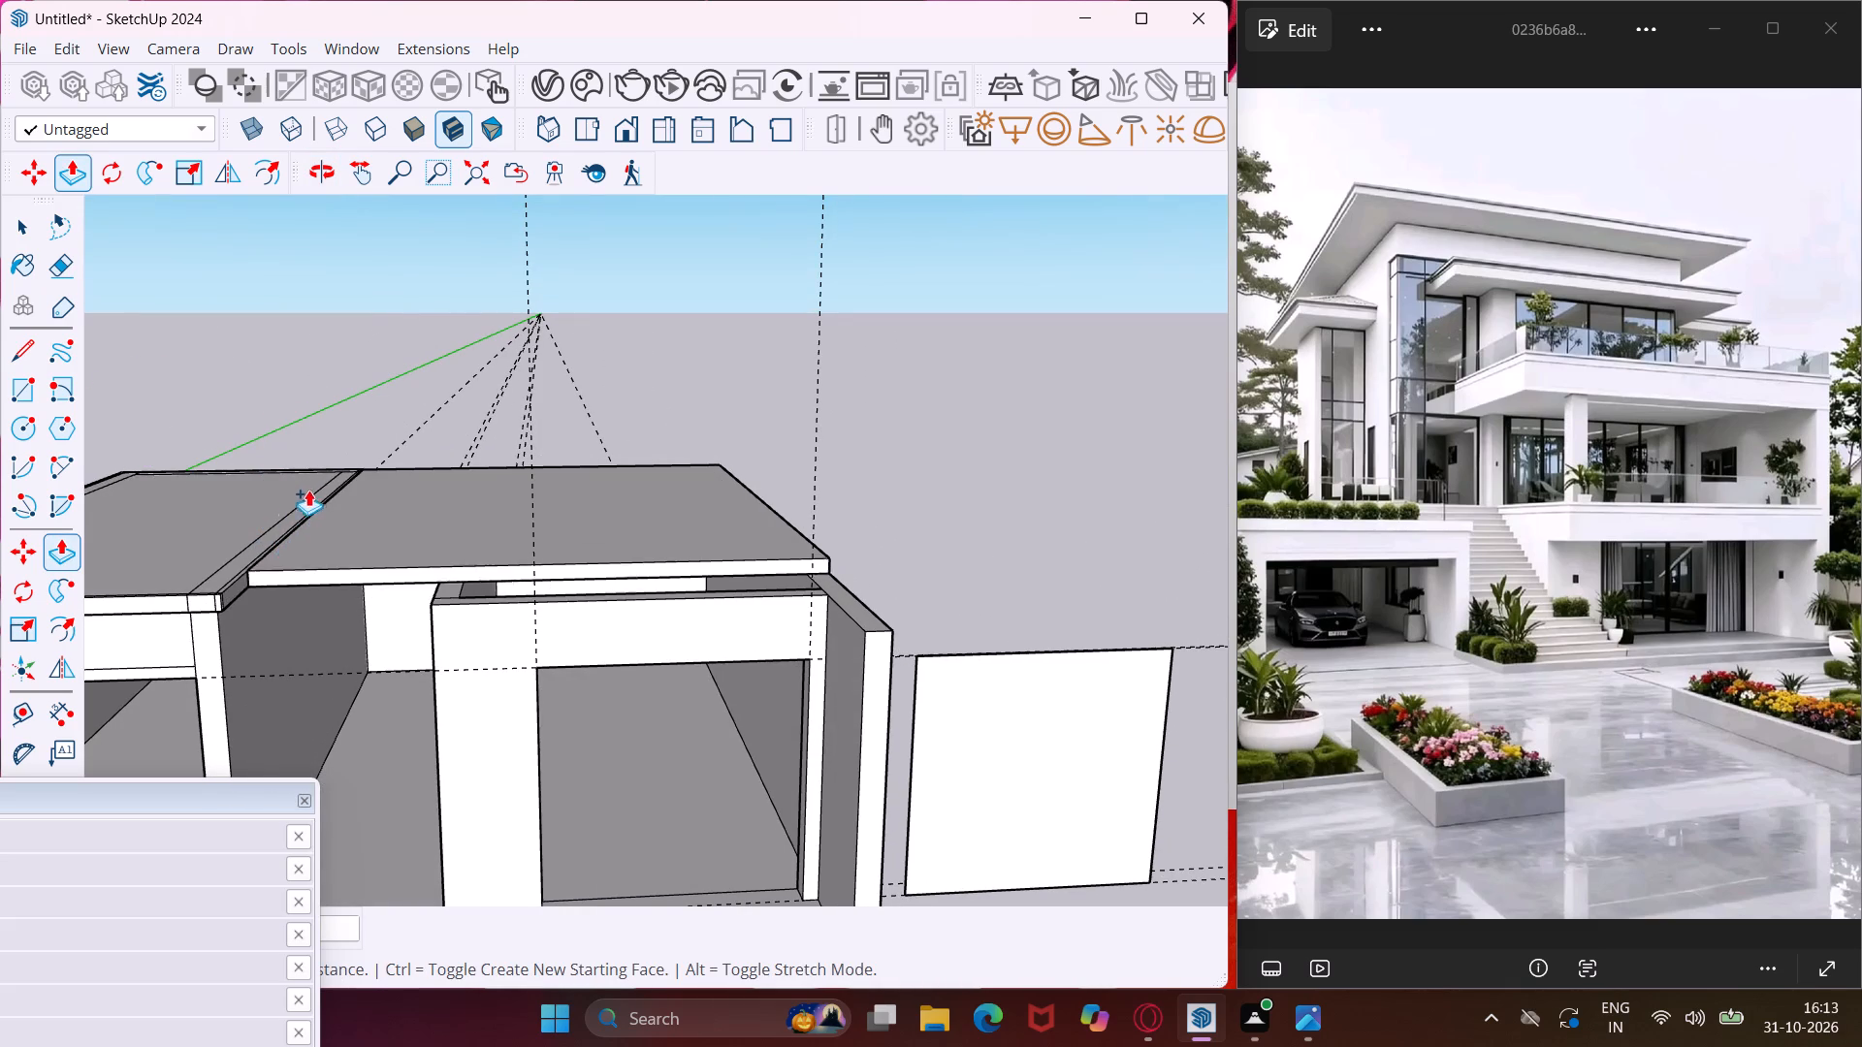
middle_drag(311, 513, 153, 612)
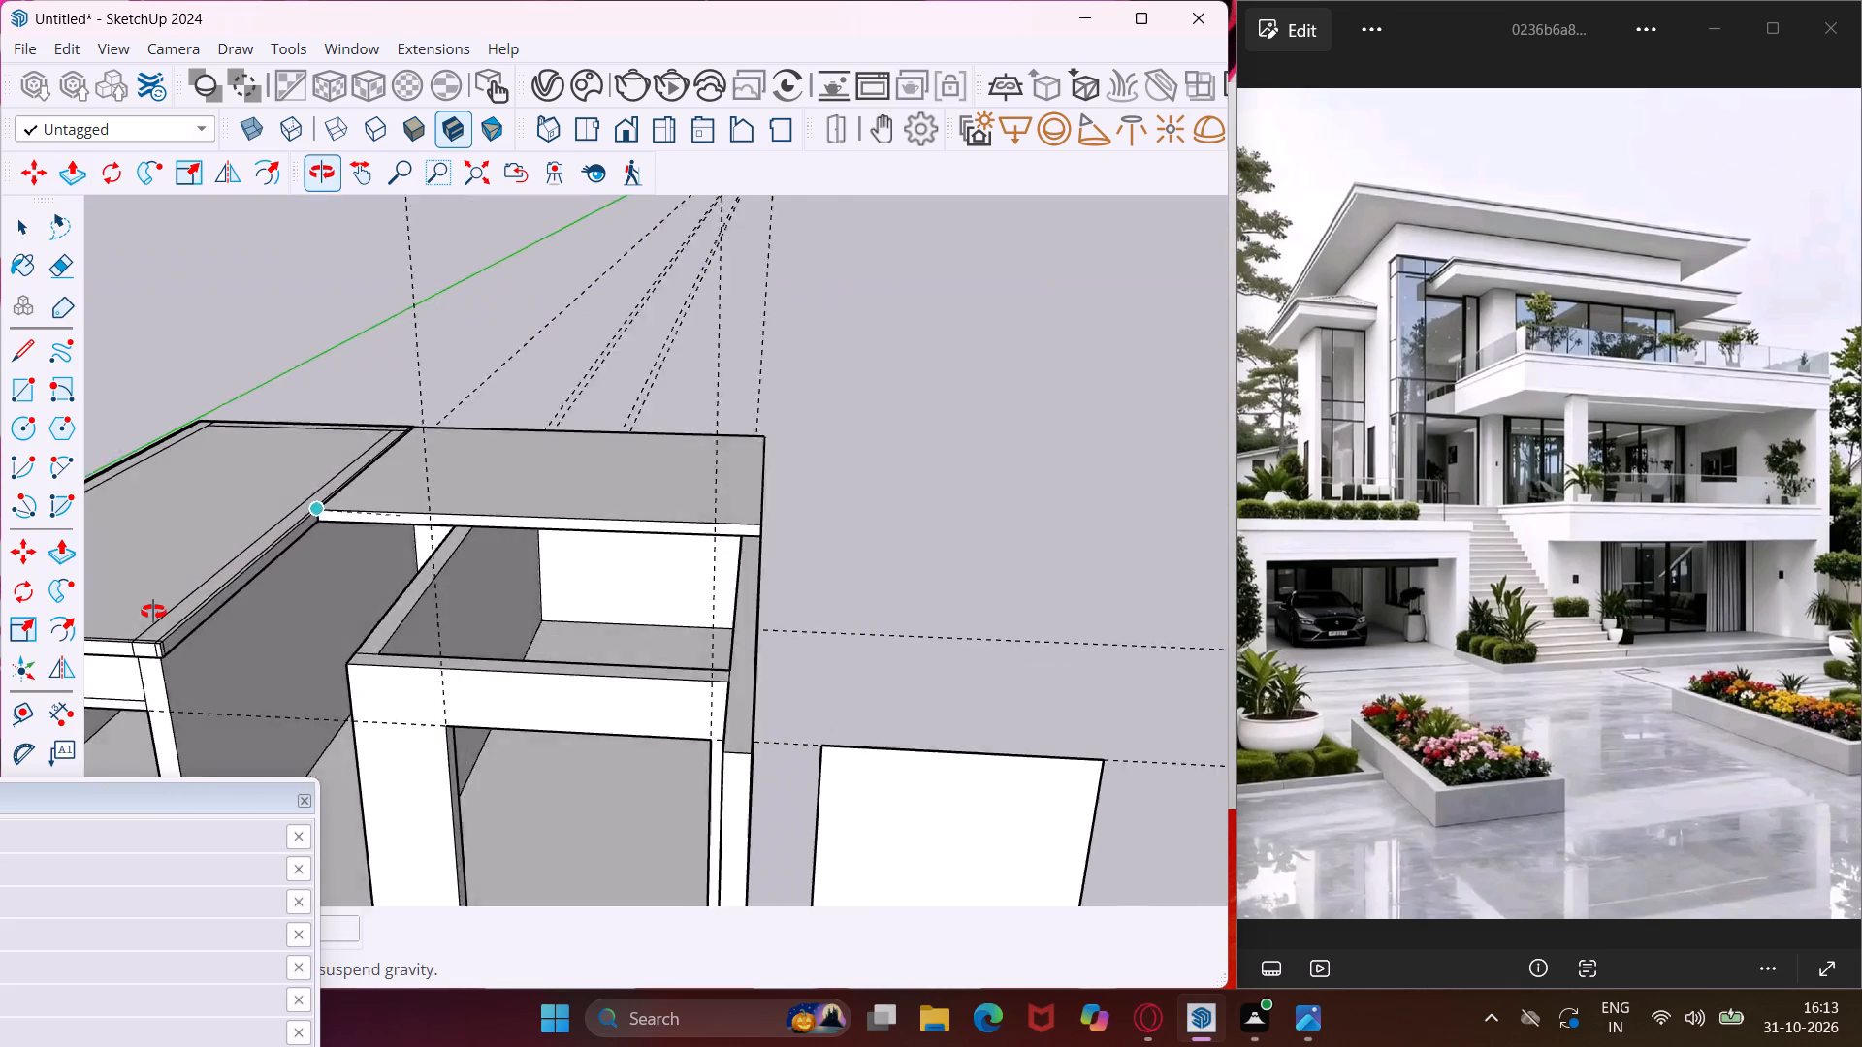
middle_drag(153, 612, 114, 618)
scroll(211, 563, up, 5)
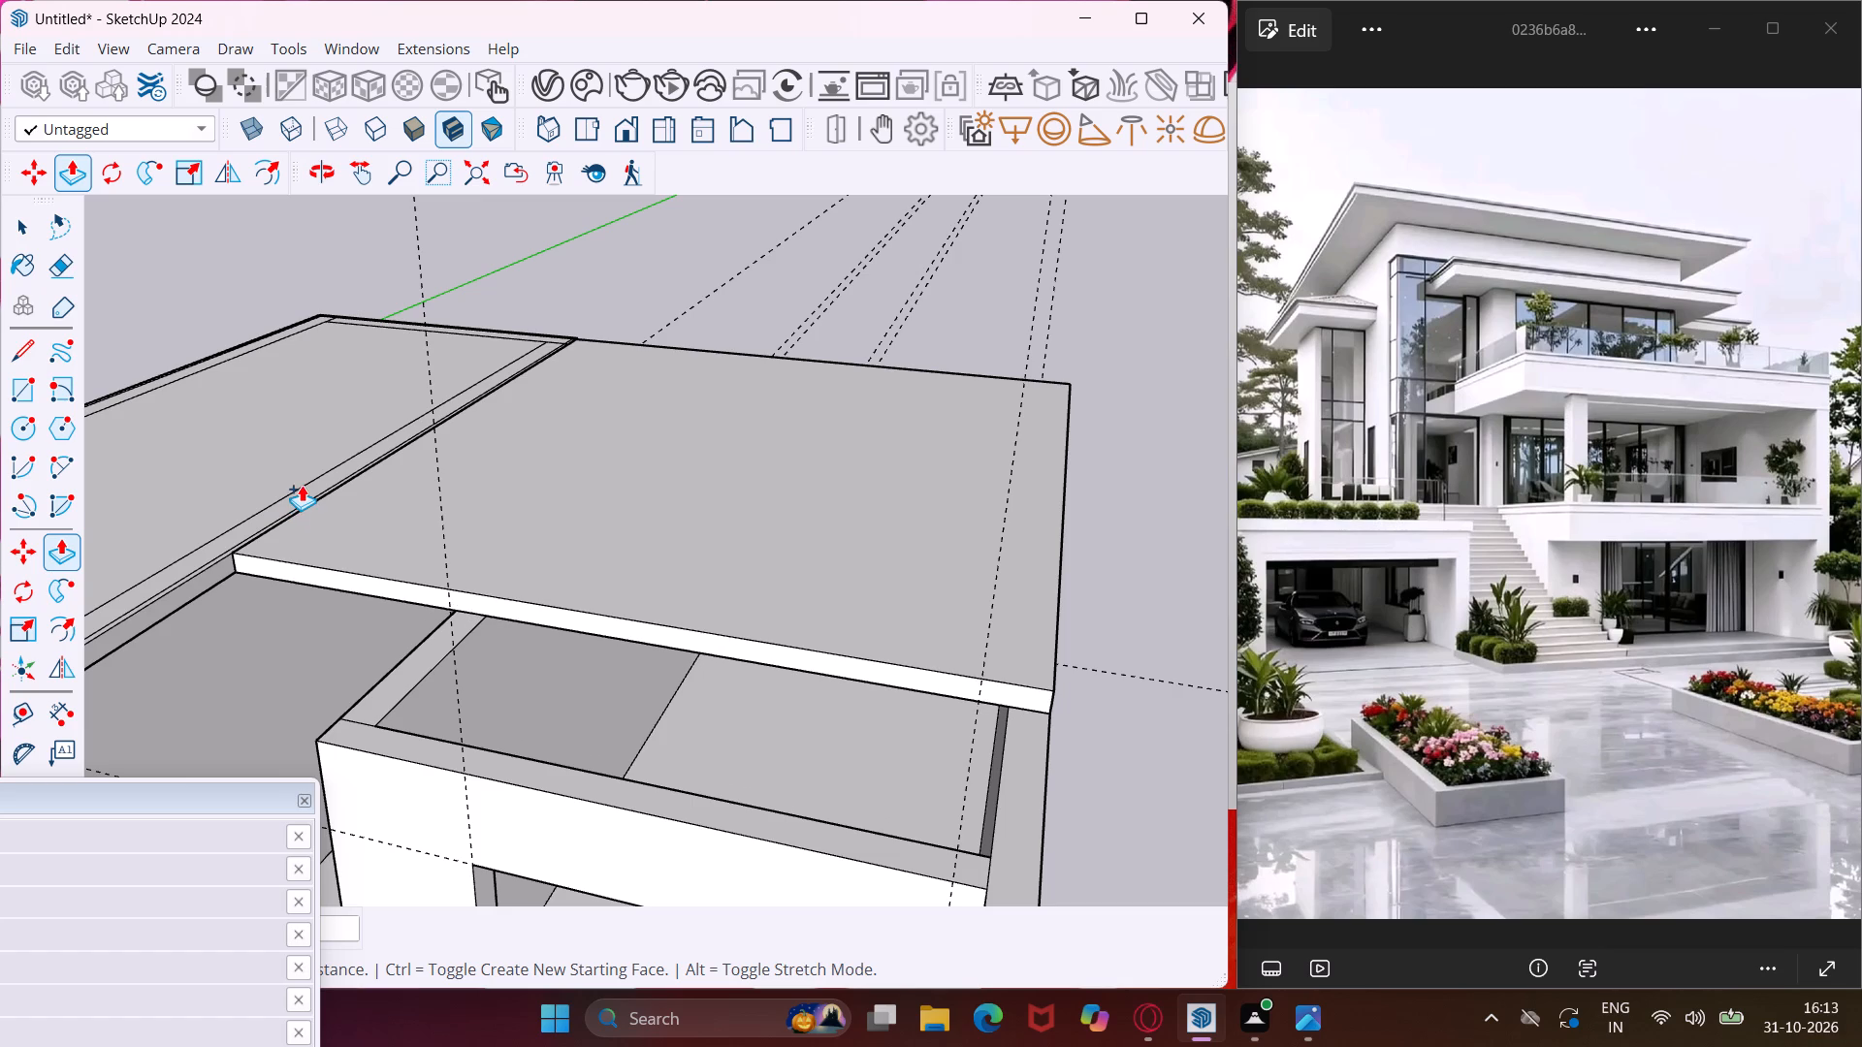
click(341, 438)
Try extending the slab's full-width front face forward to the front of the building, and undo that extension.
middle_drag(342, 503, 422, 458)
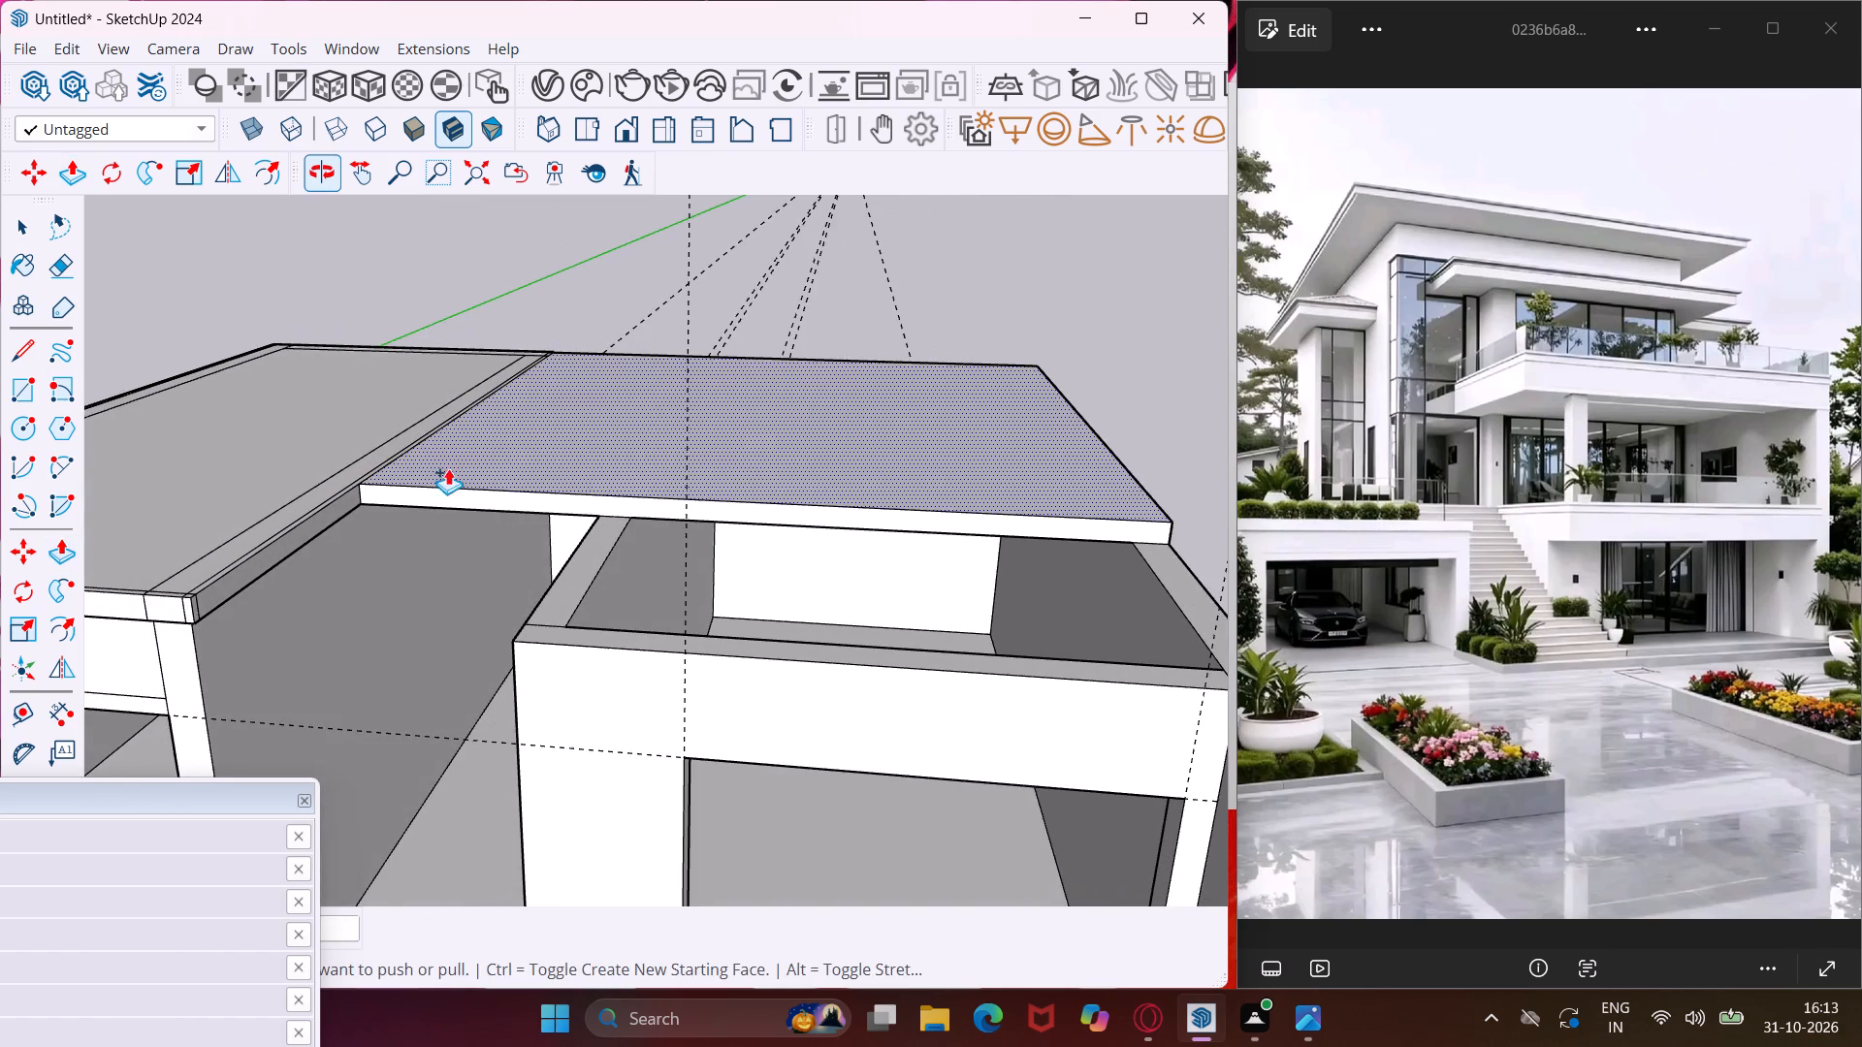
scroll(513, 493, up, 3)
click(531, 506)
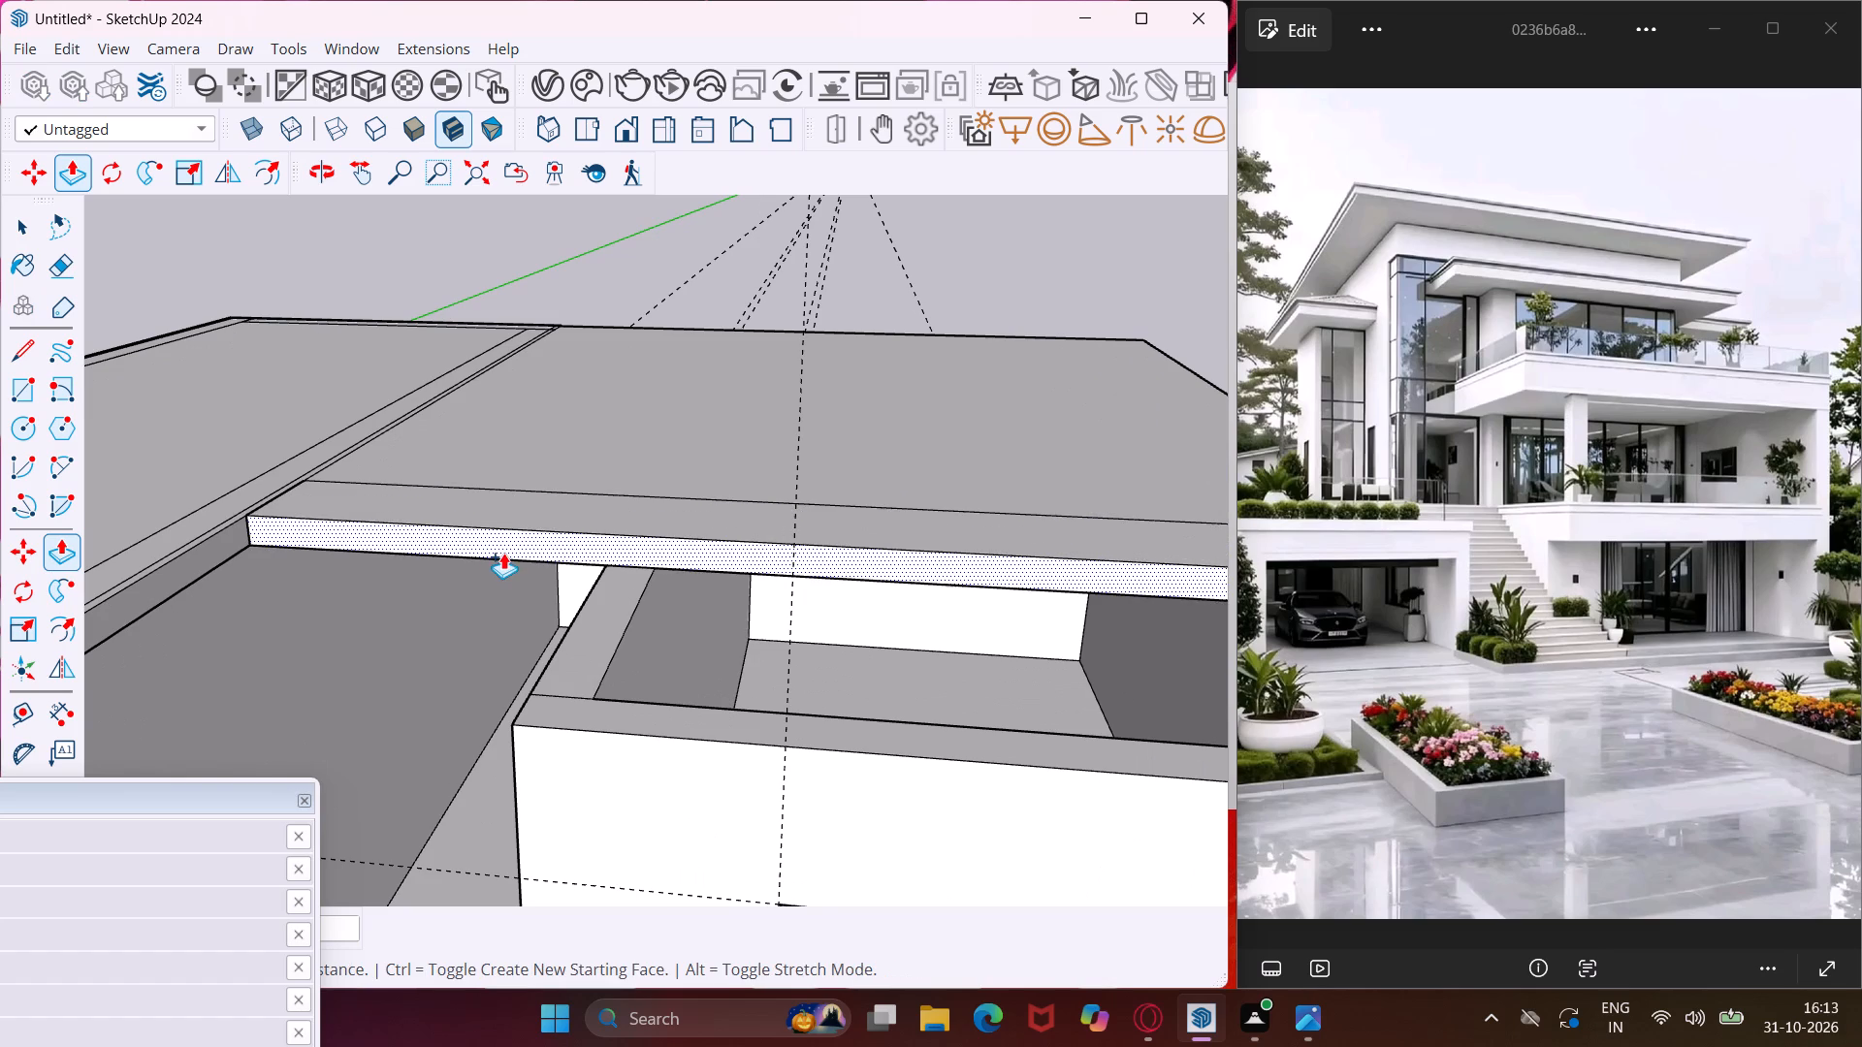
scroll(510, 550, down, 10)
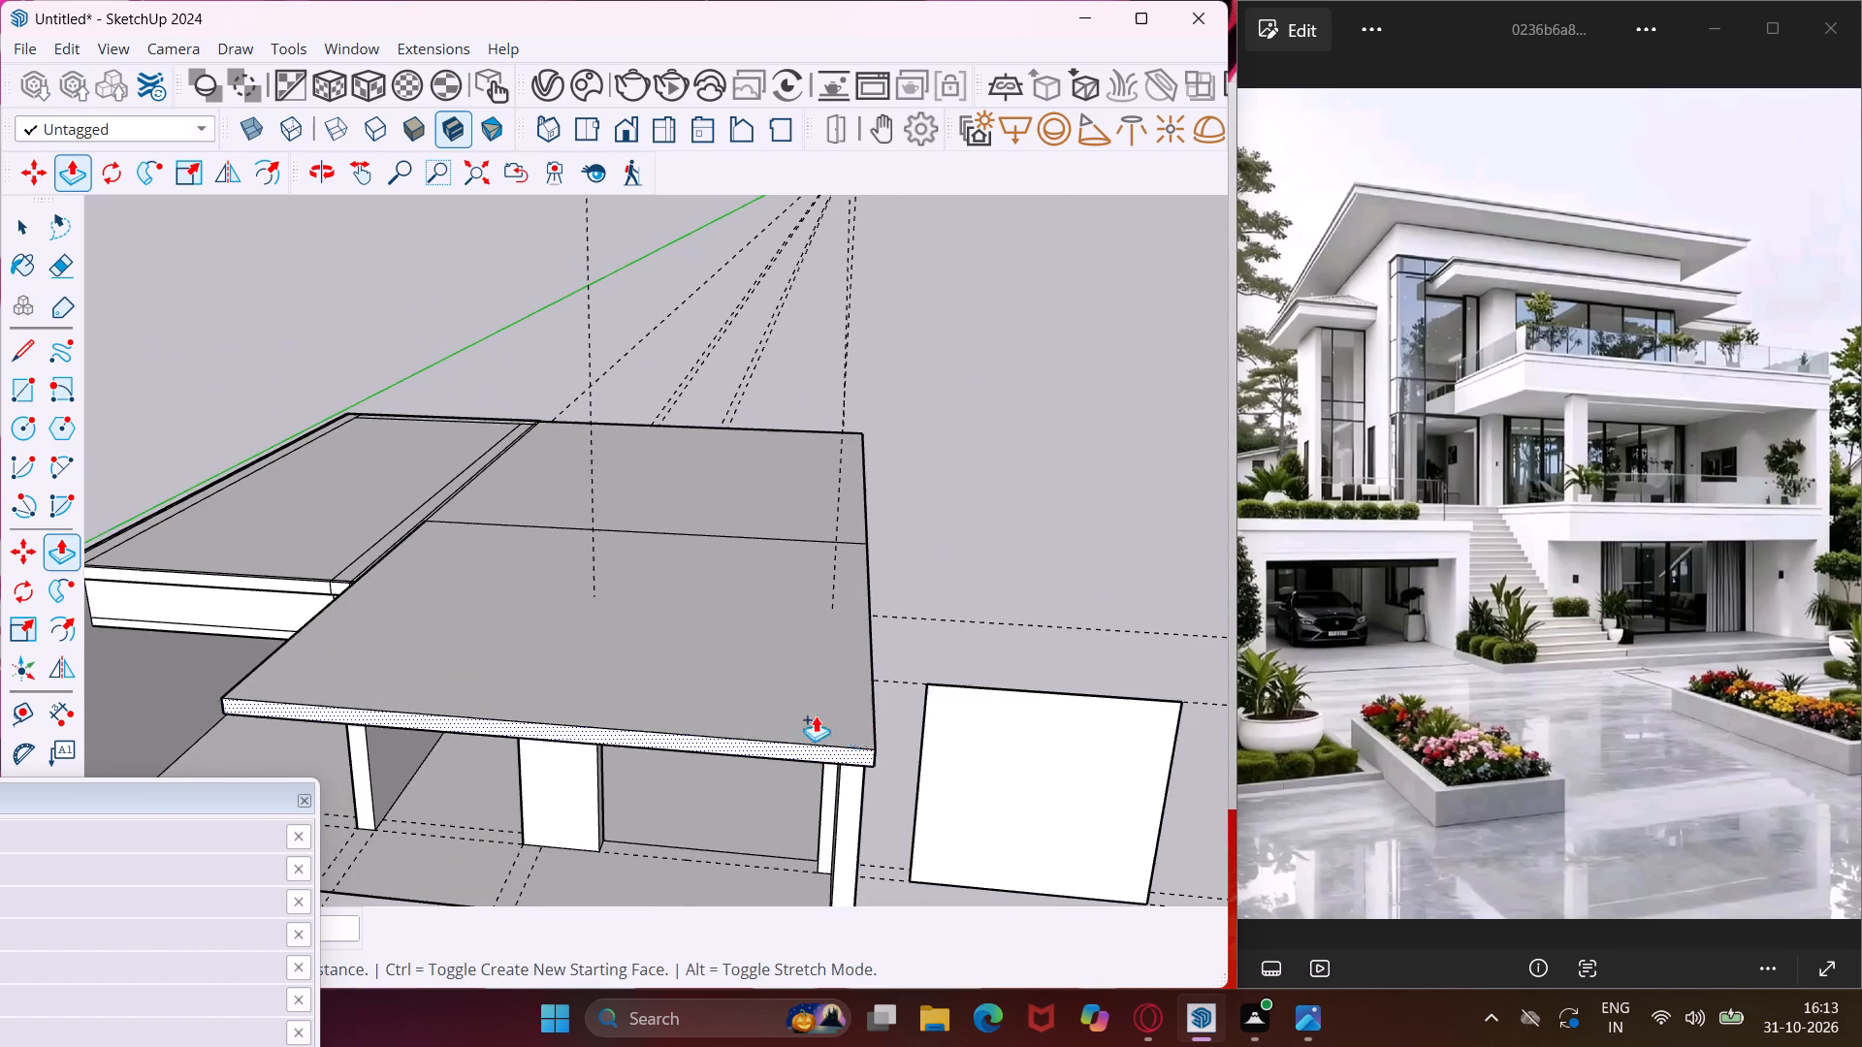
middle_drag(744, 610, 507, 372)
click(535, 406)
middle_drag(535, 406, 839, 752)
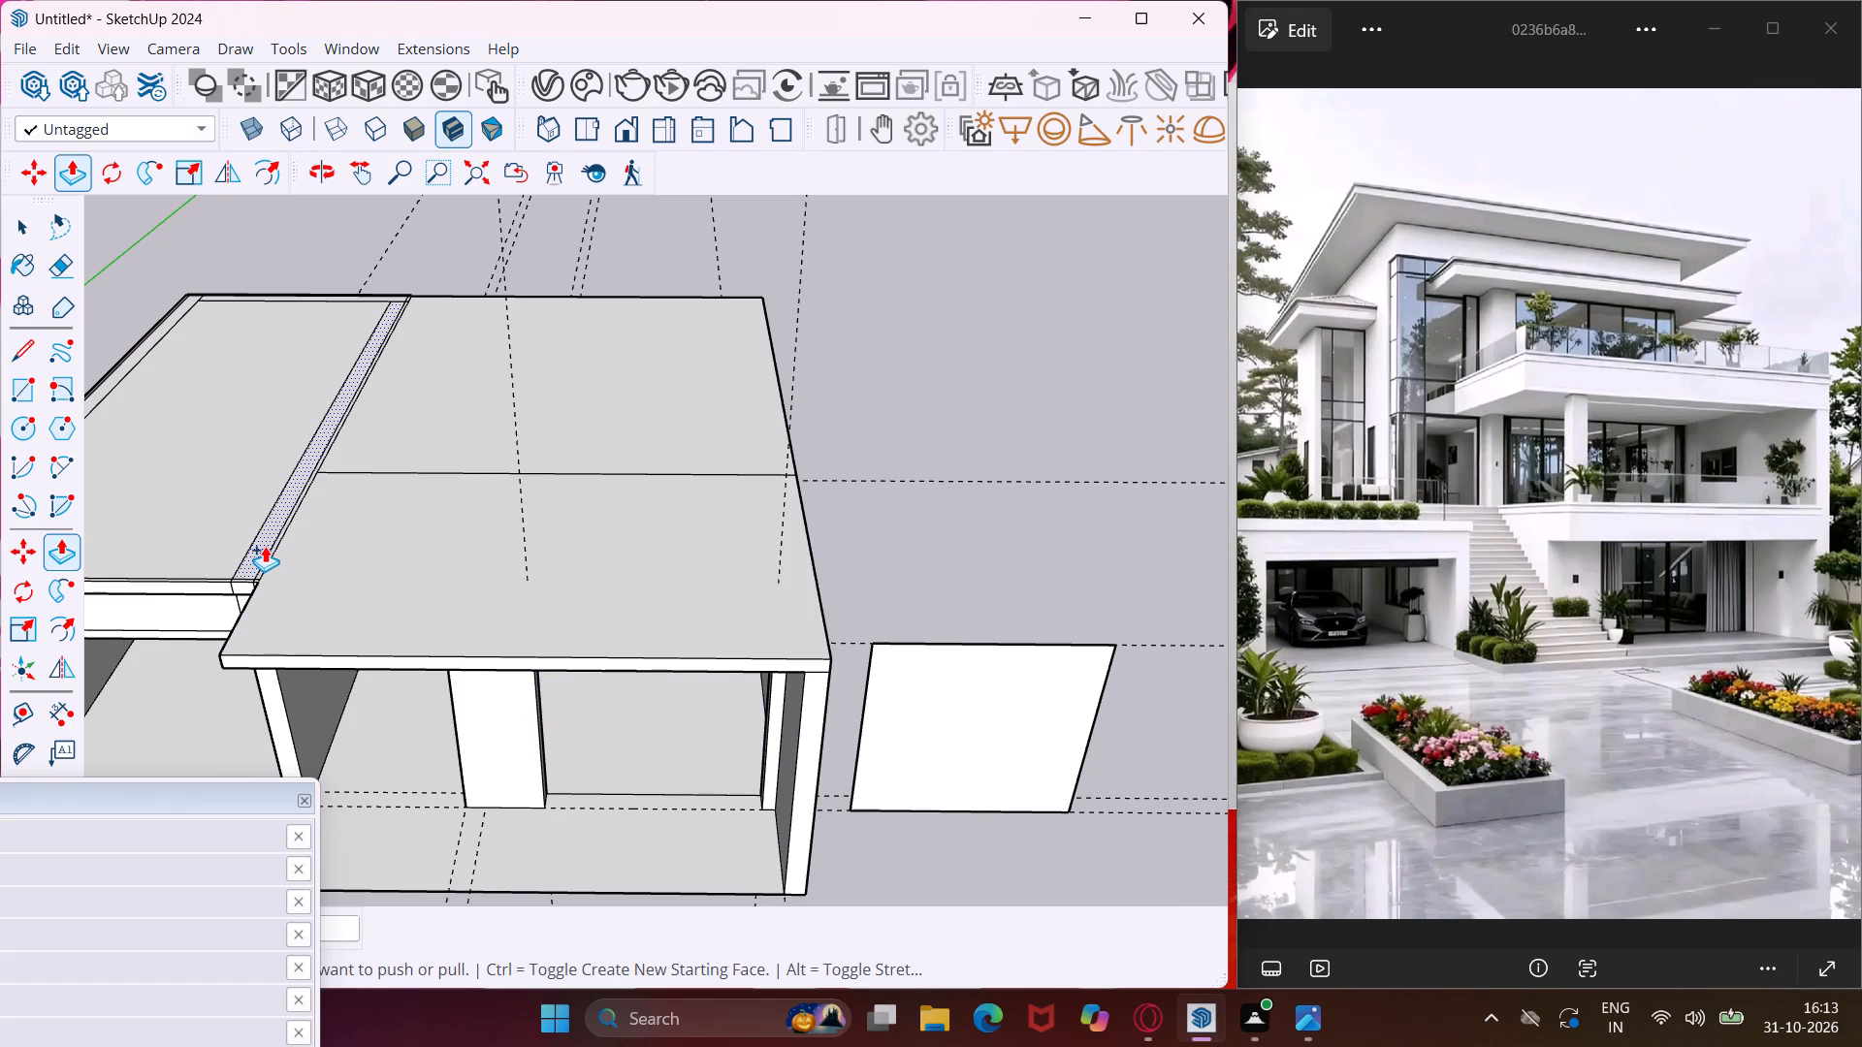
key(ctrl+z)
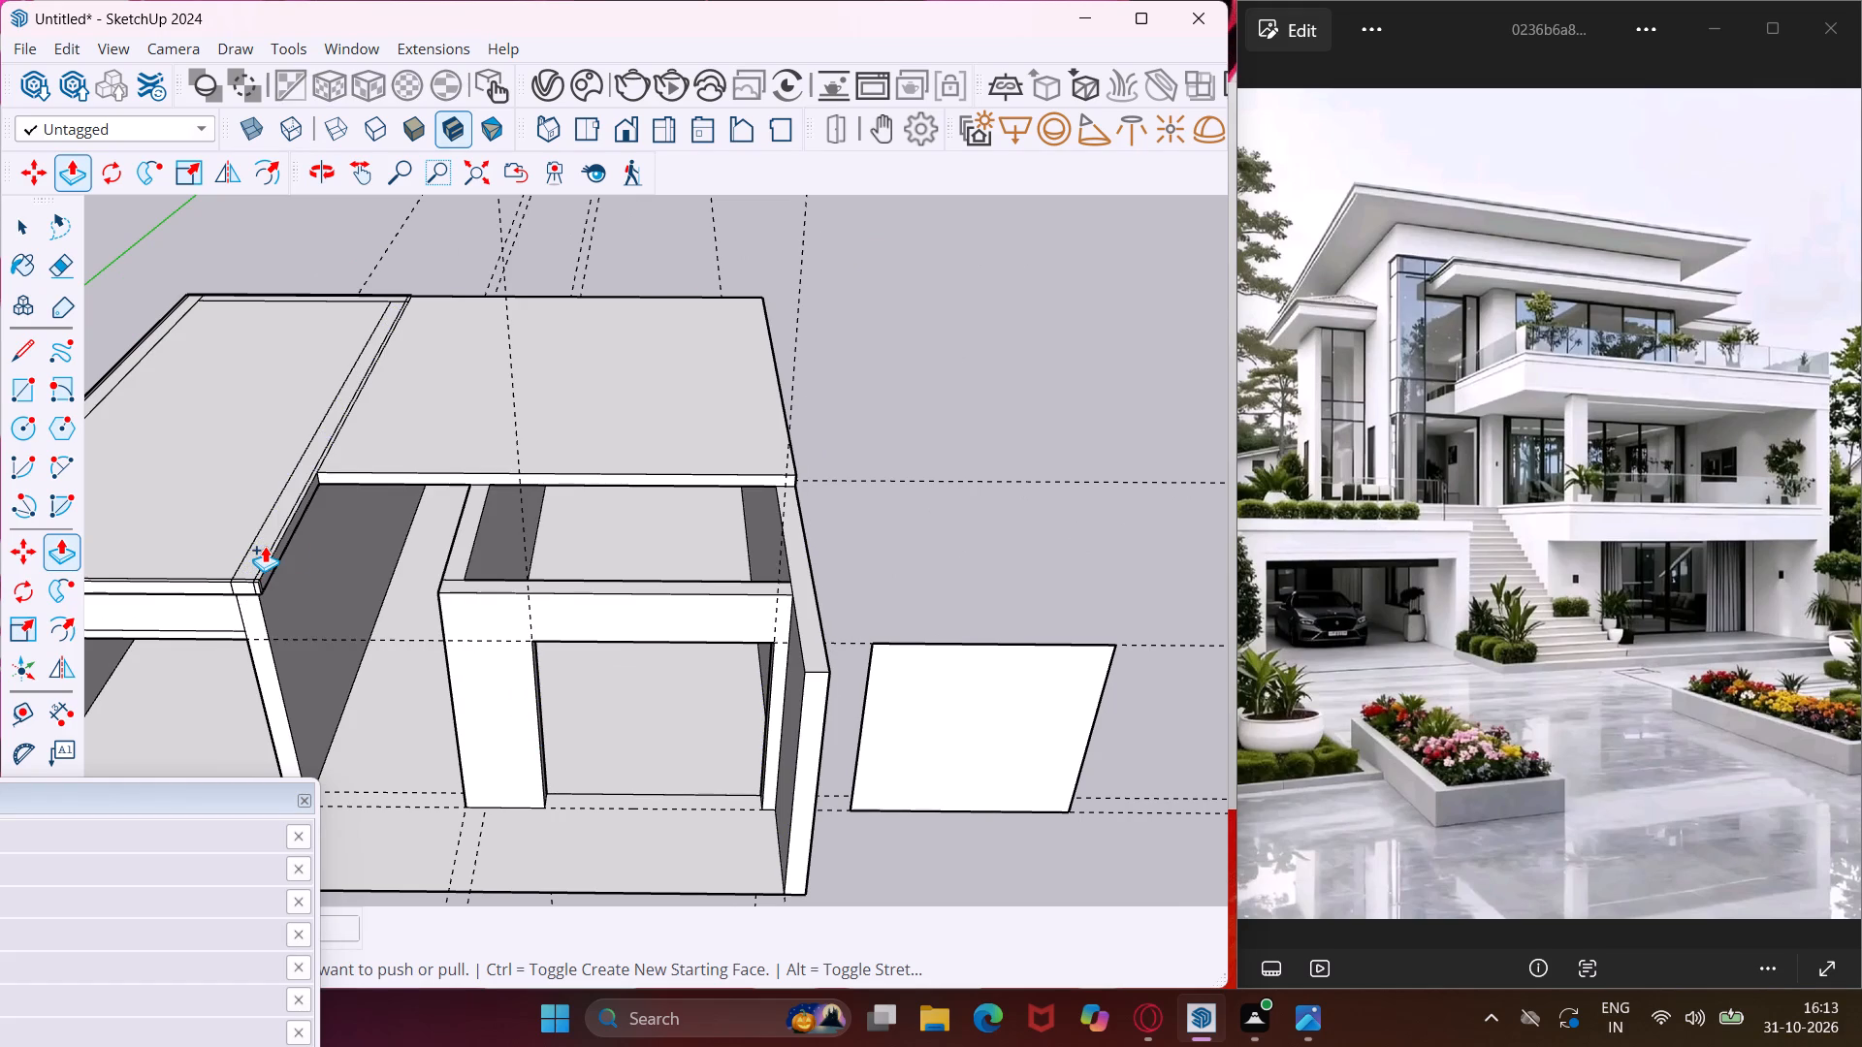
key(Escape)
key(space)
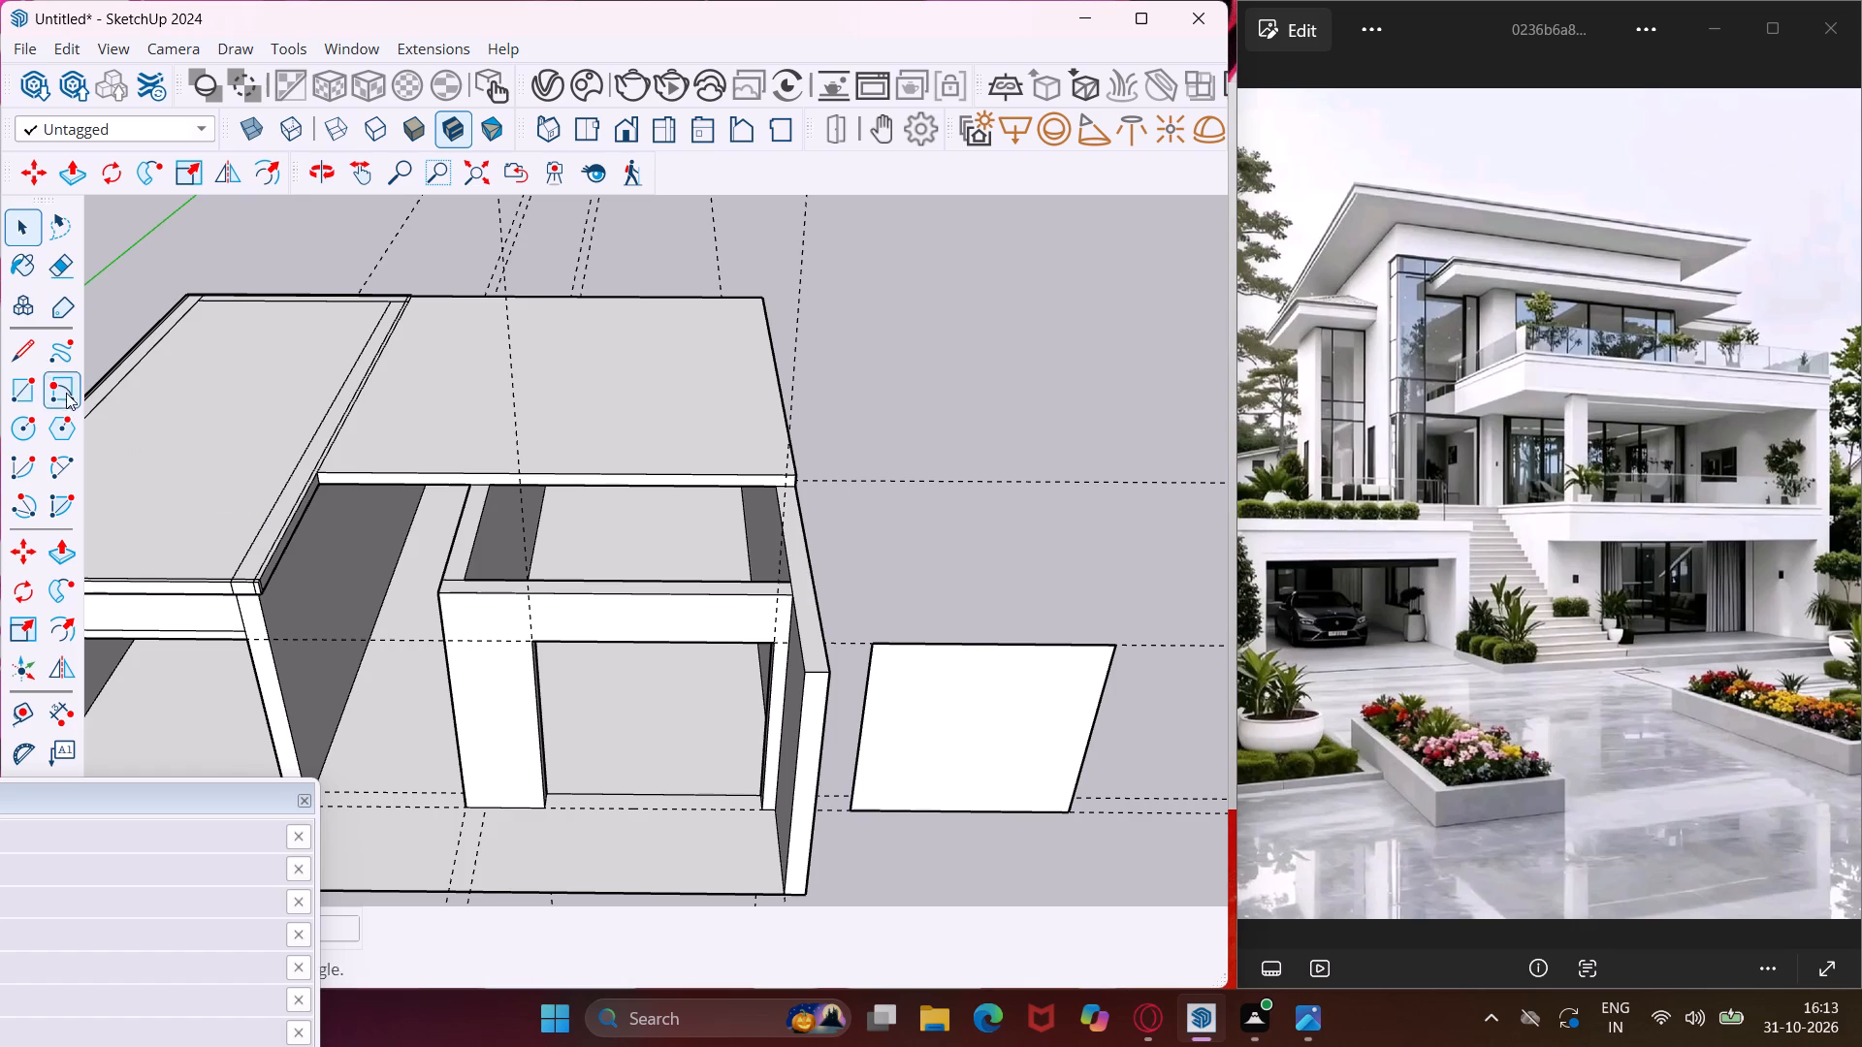
Draw a vertical line across the slab's front face at the partition wall's edge, splitting off the right room's portion.
click(29, 342)
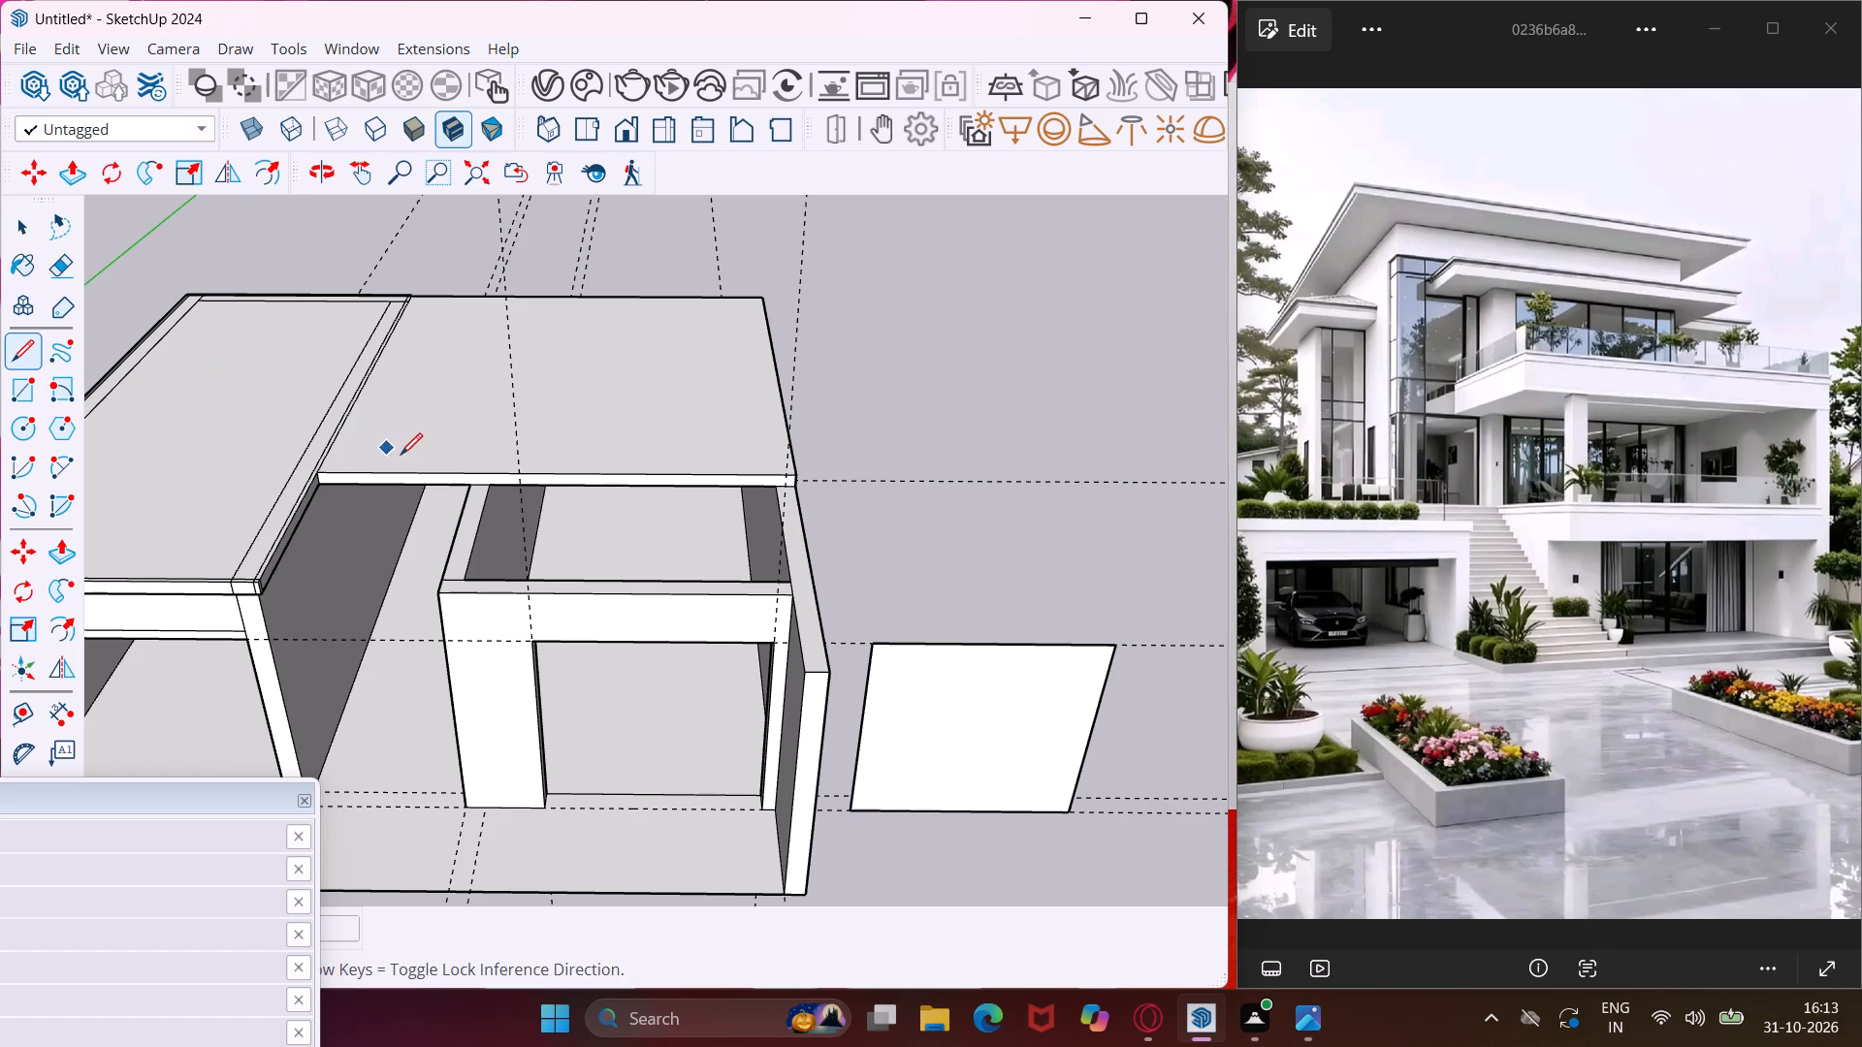
scroll(443, 472, up, 12)
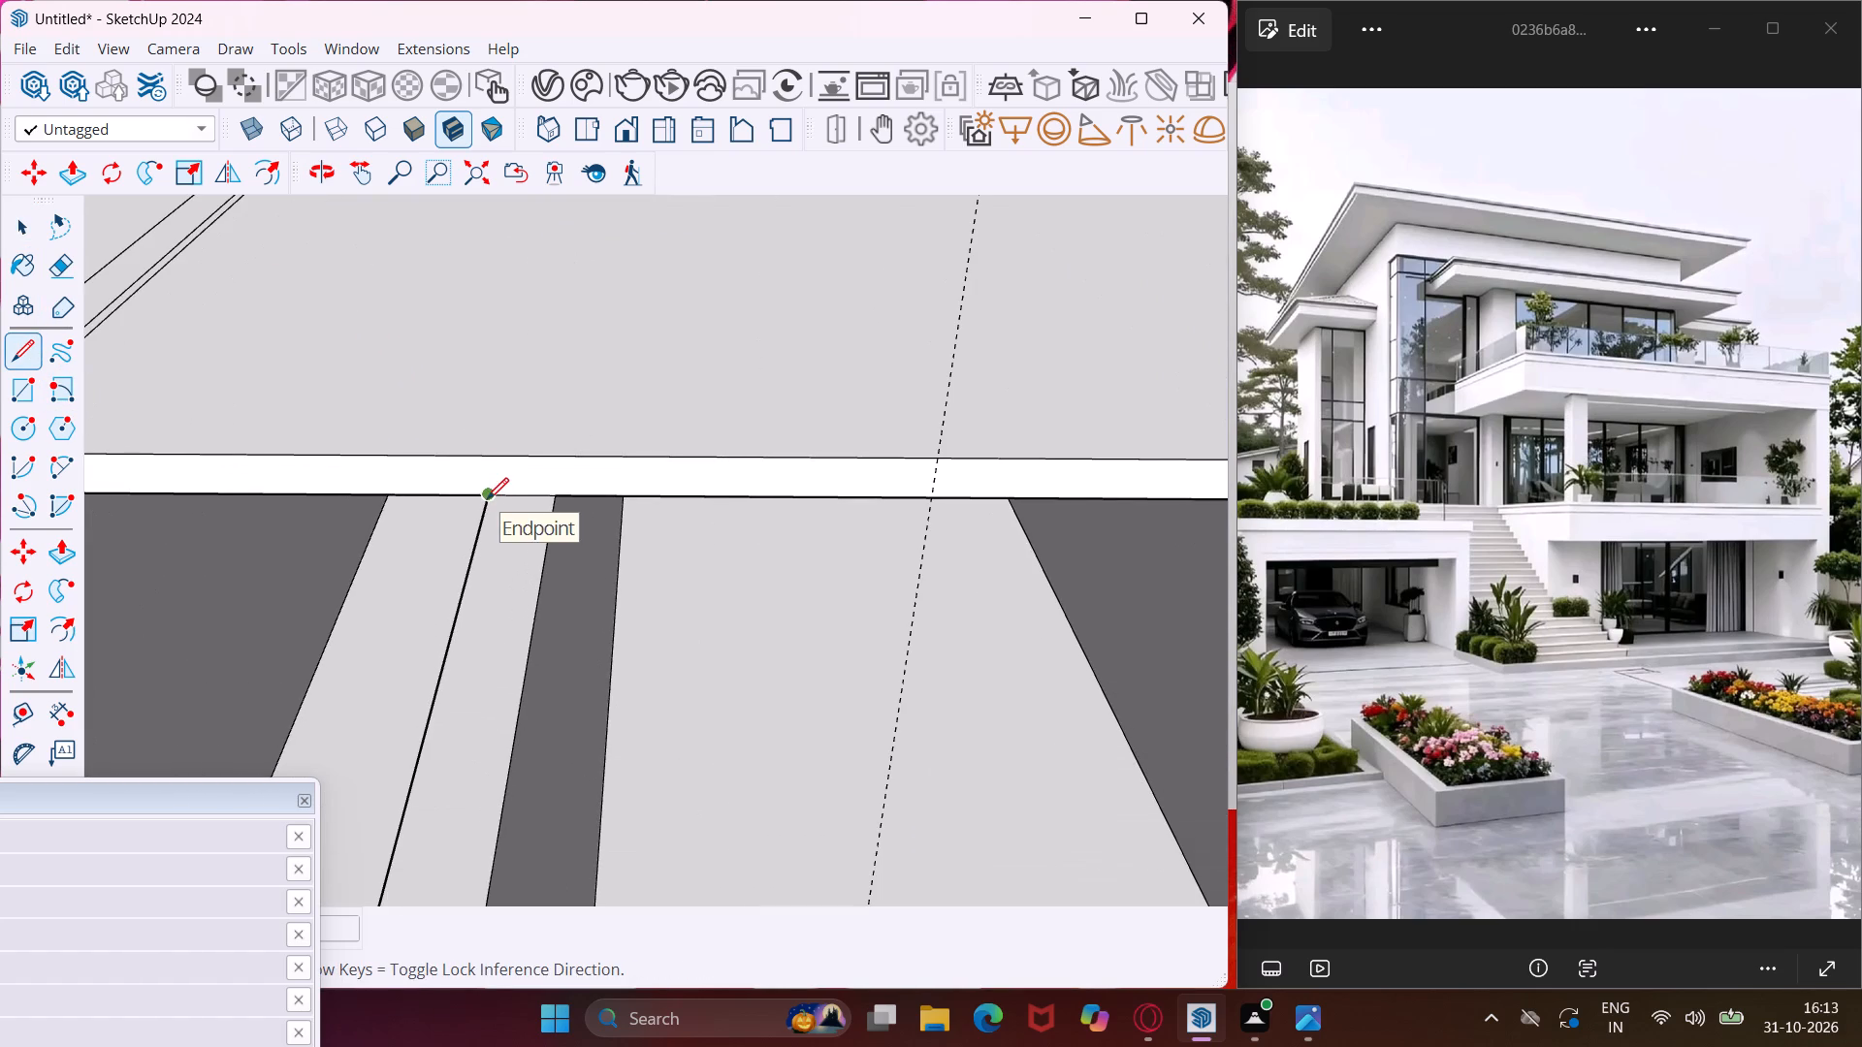
click(487, 499)
click(485, 460)
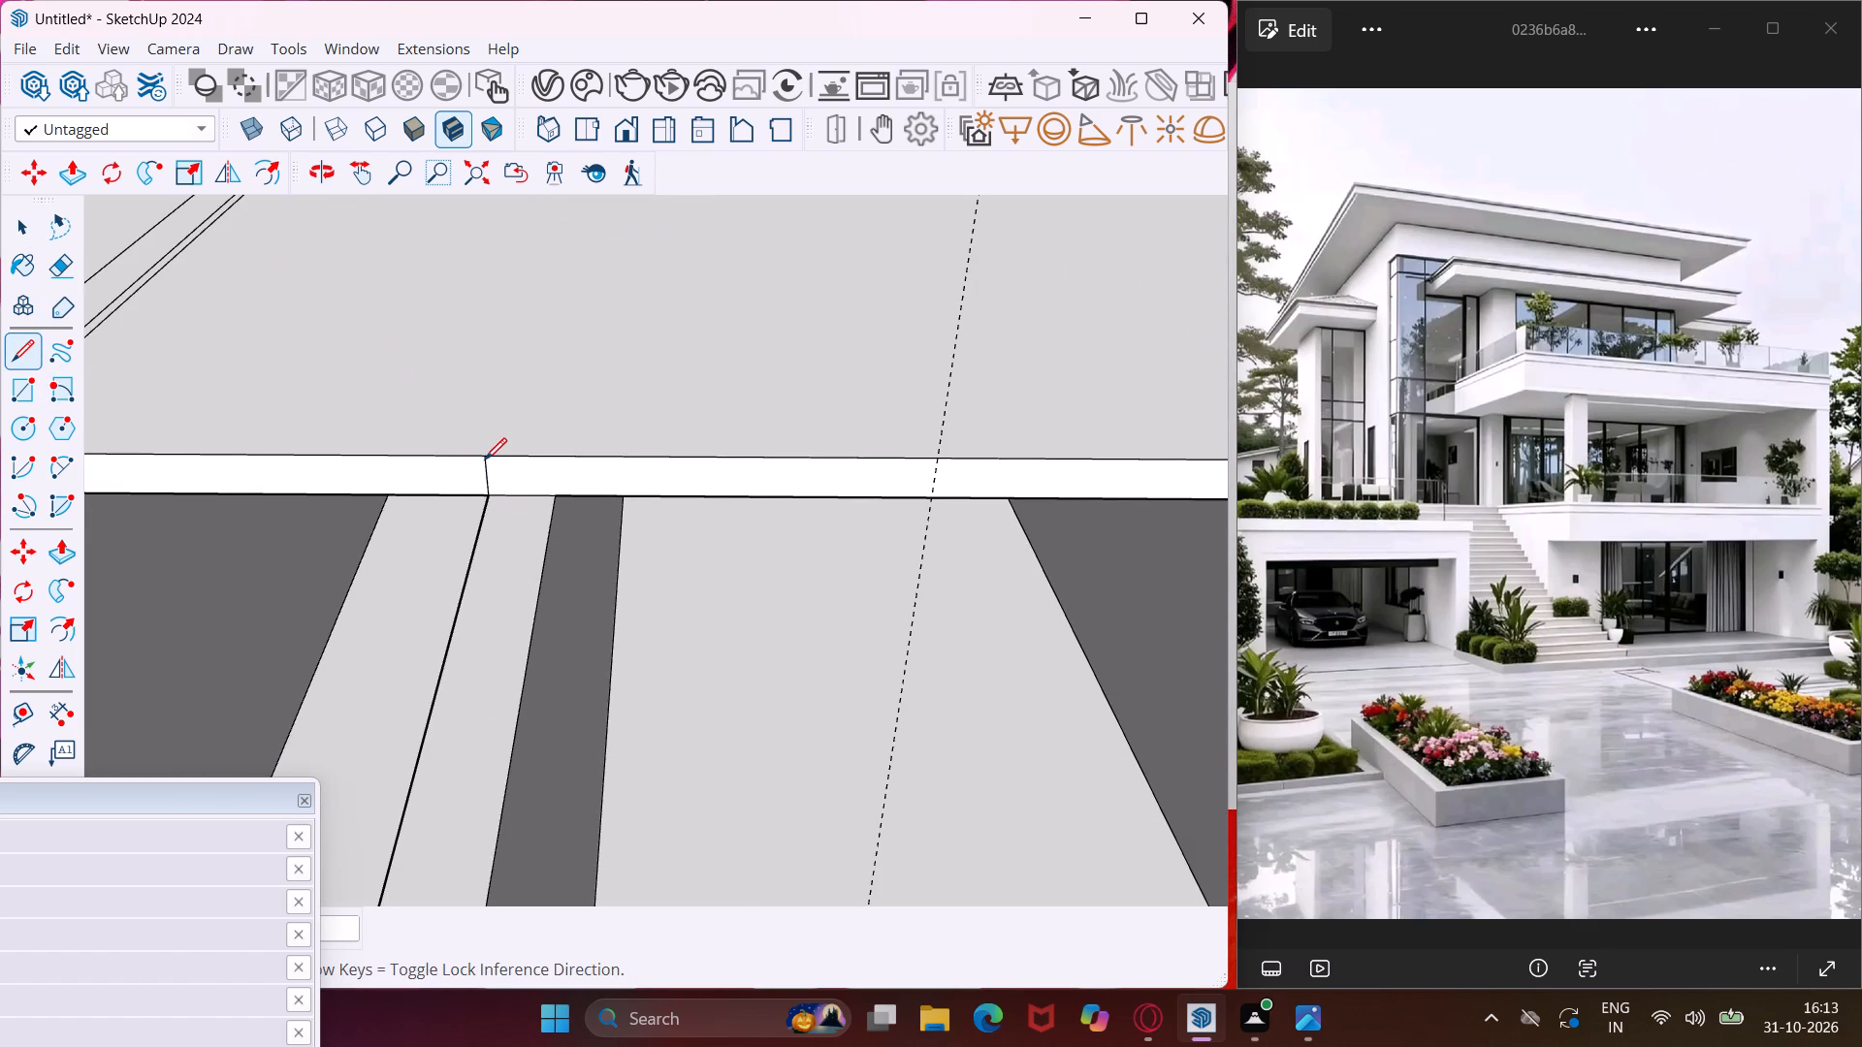
key(Escape)
key(space)
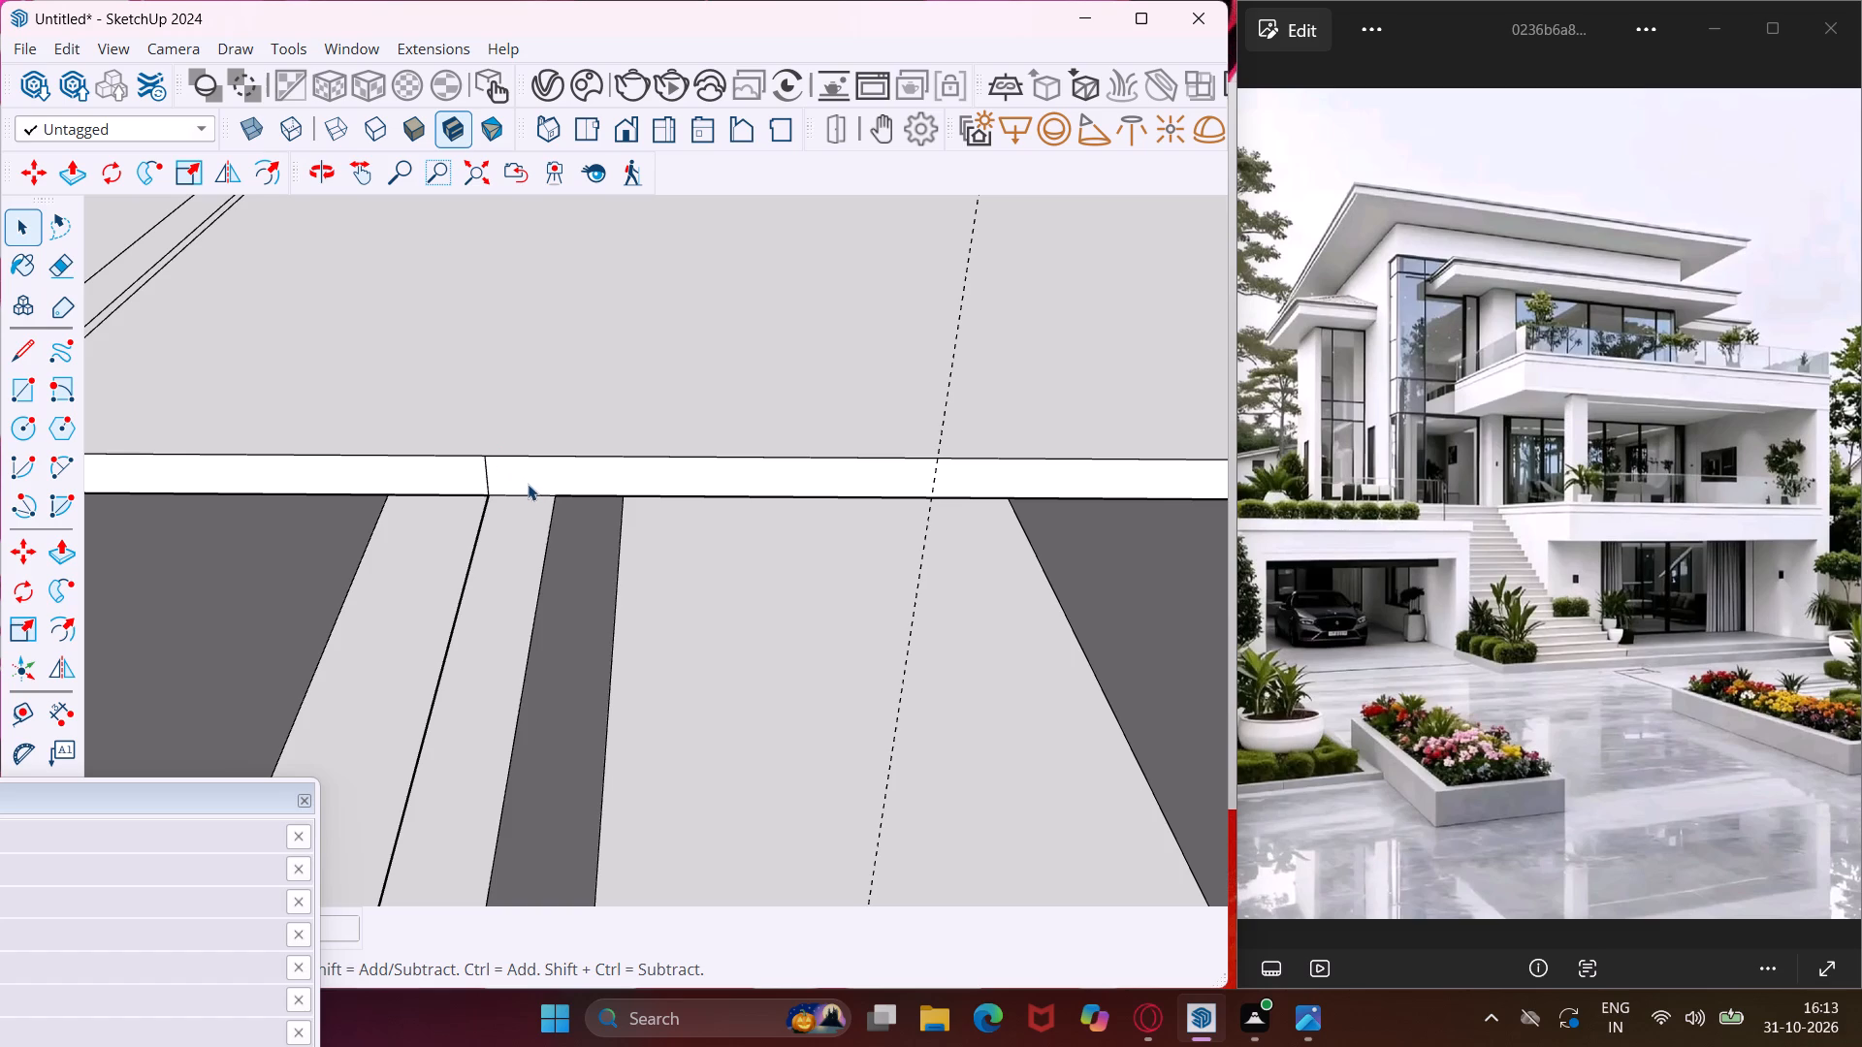
Extend the right portion of the slab's front face forward over the right room, flush with the right outer wall's front end.
click(523, 466)
key(p)
click(516, 466)
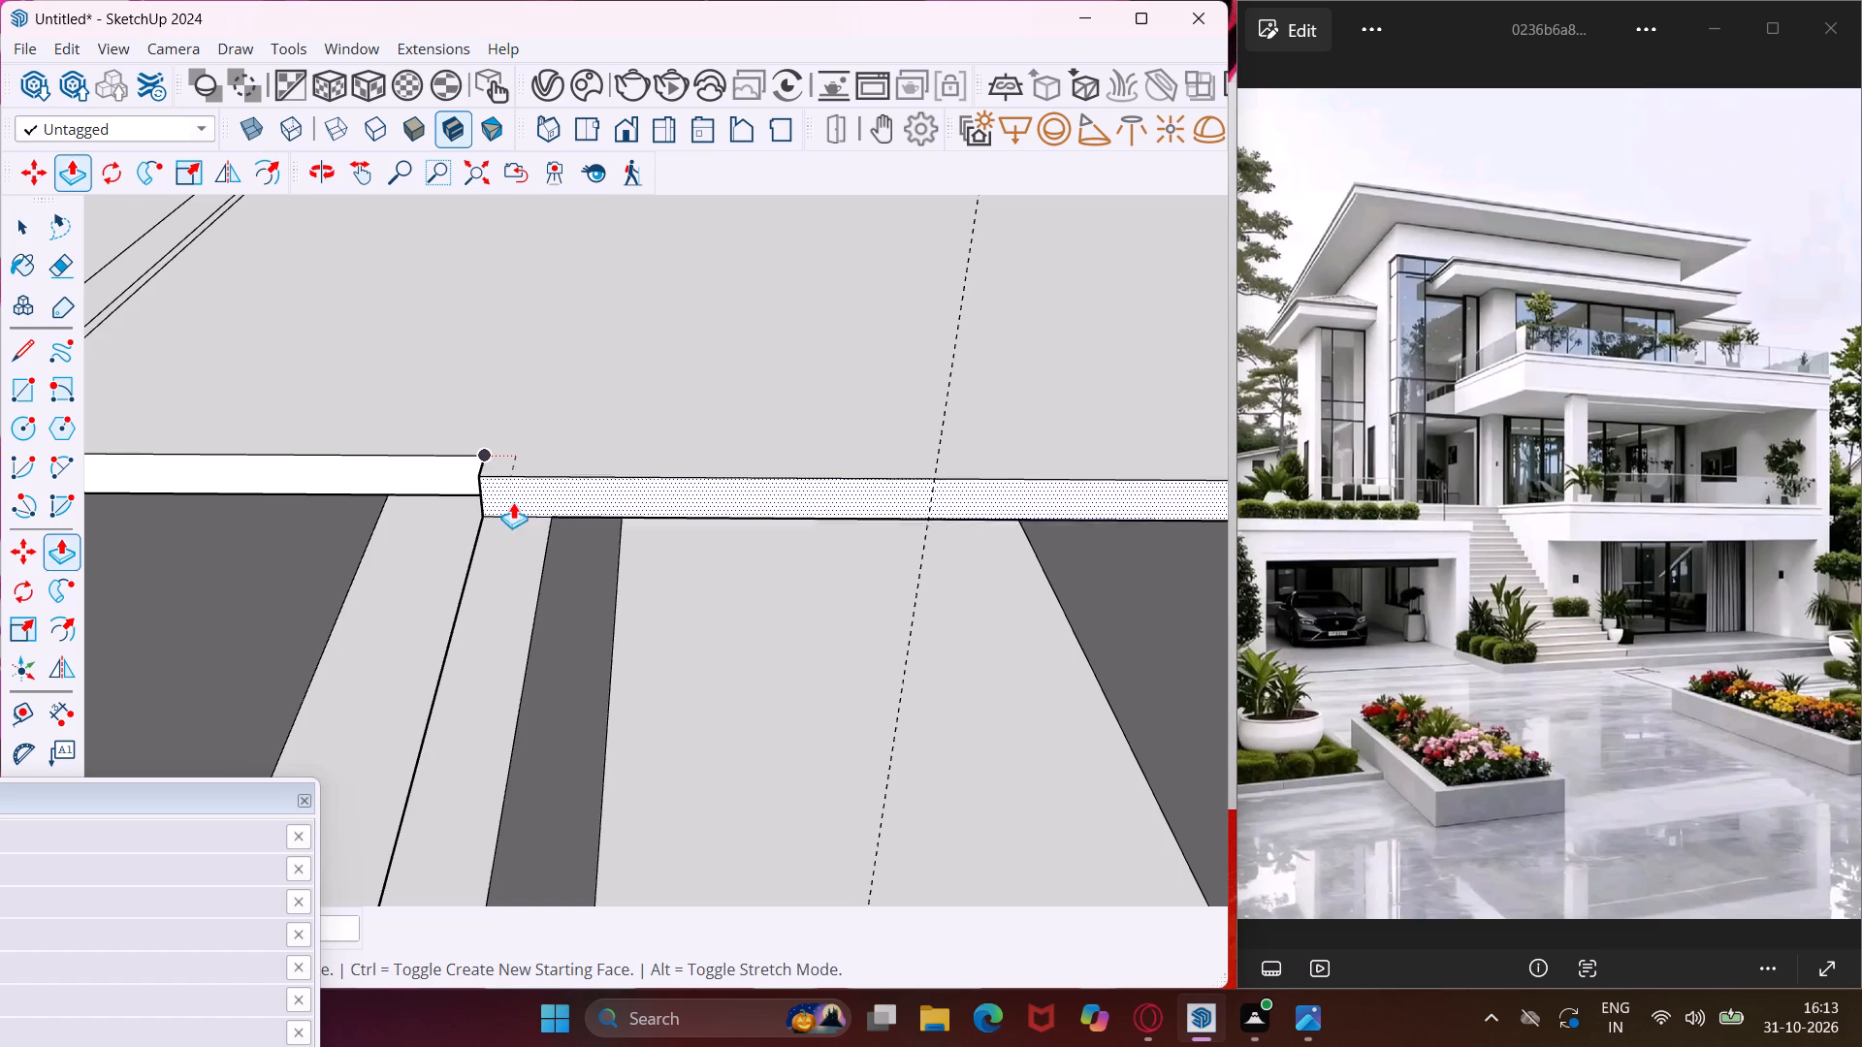
scroll(500, 520, down, 8)
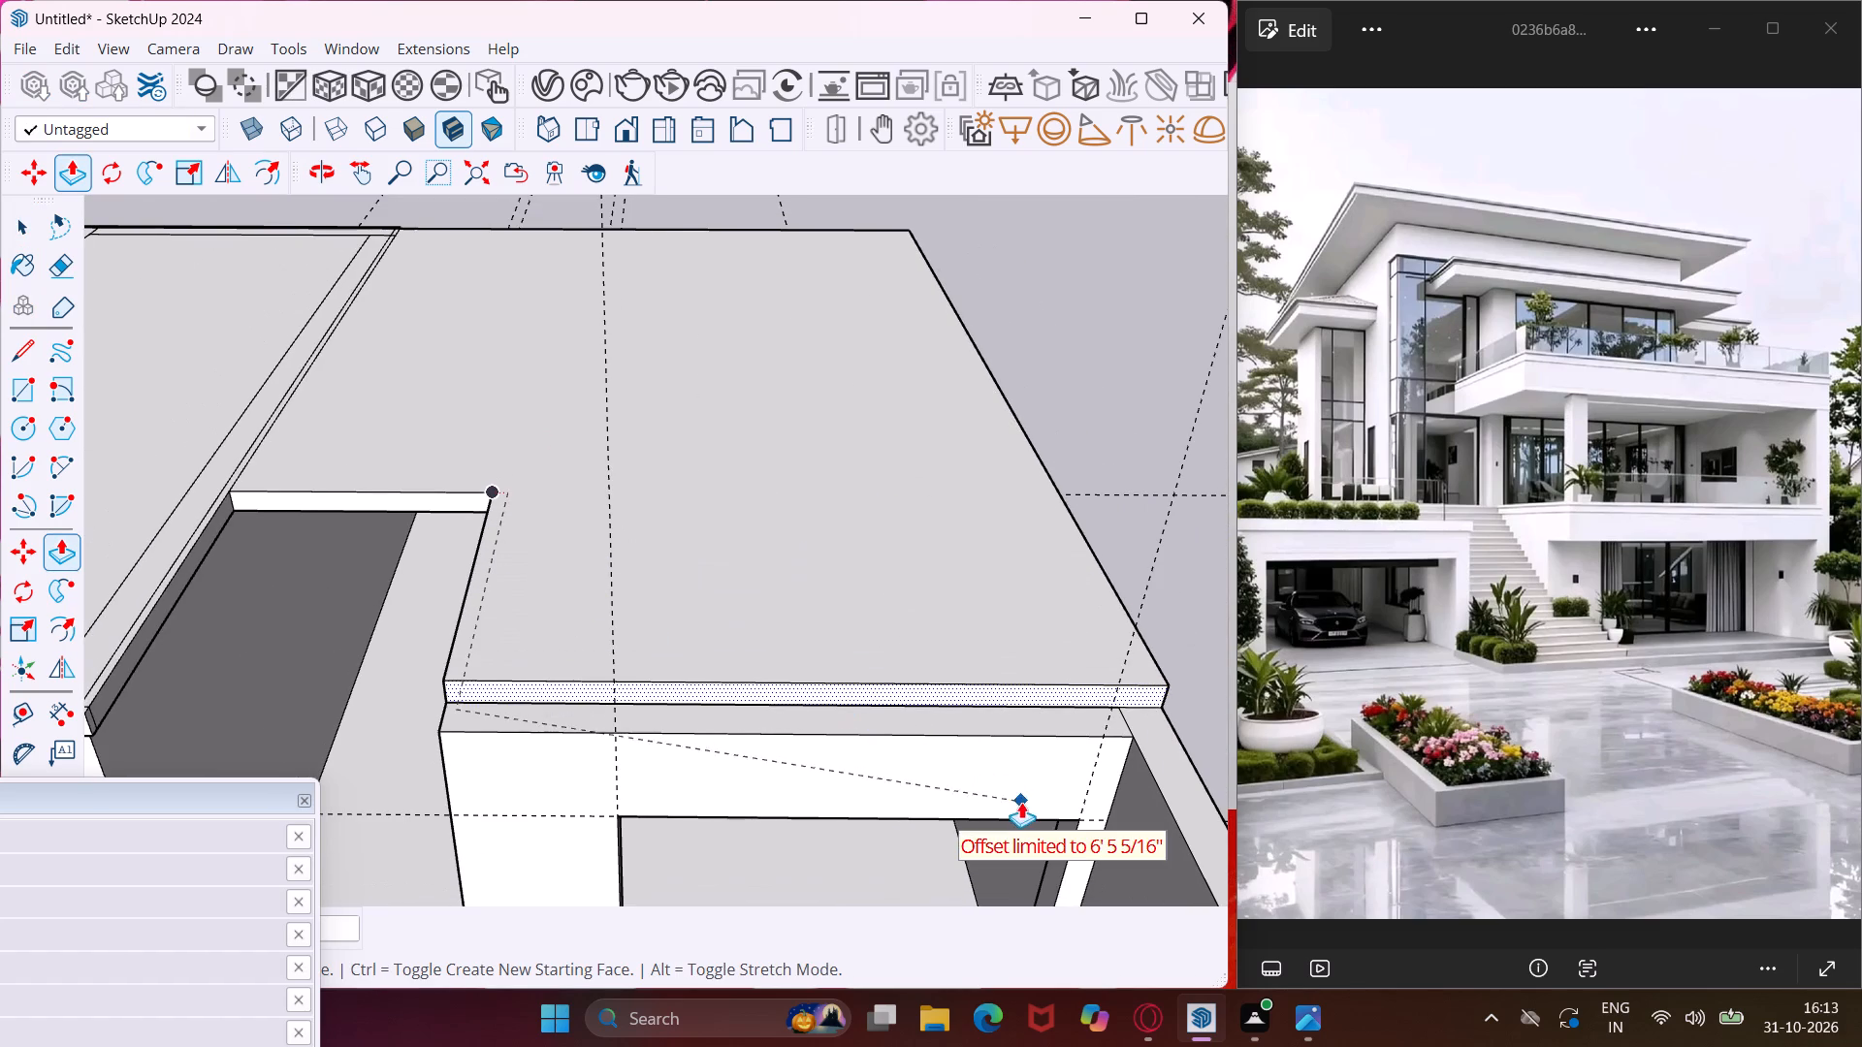
middle_drag(1005, 754, 910, 529)
scroll(905, 529, up, 1)
scroll(879, 547, down, 7)
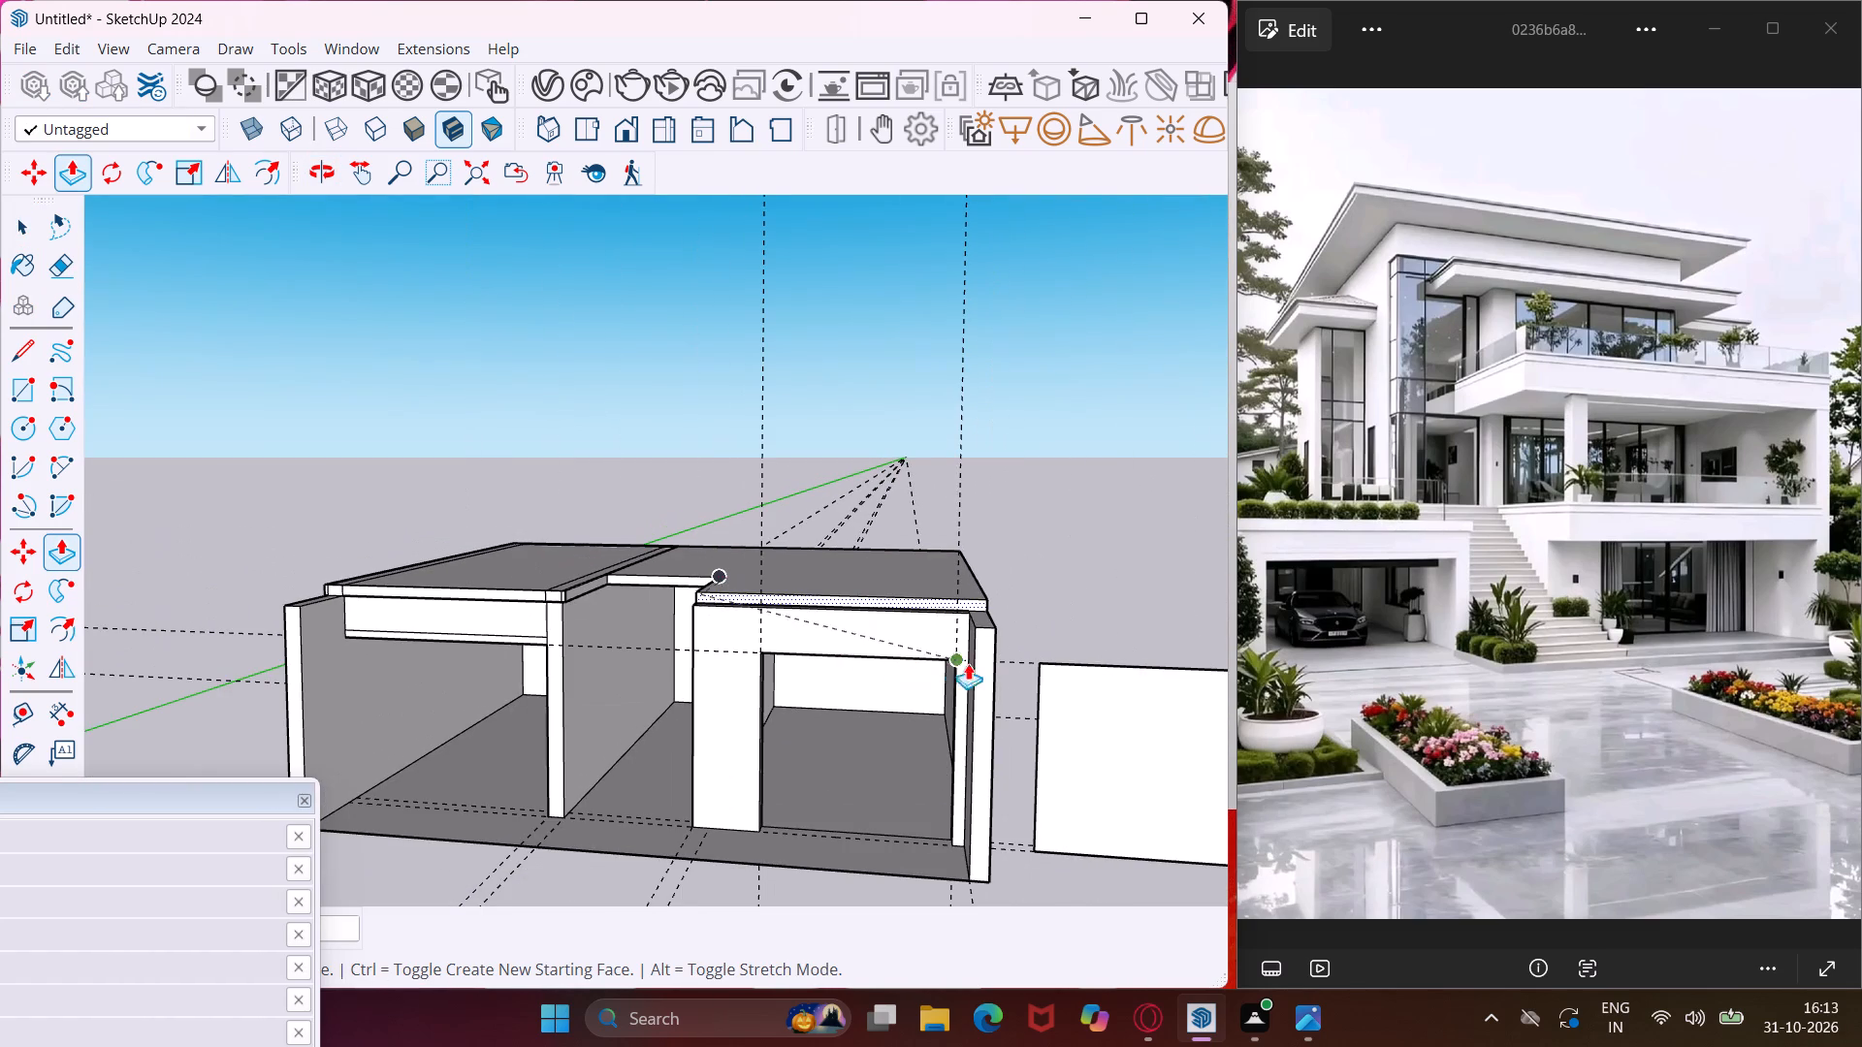
click(984, 663)
scroll(972, 600, up, 6)
key(Escape)
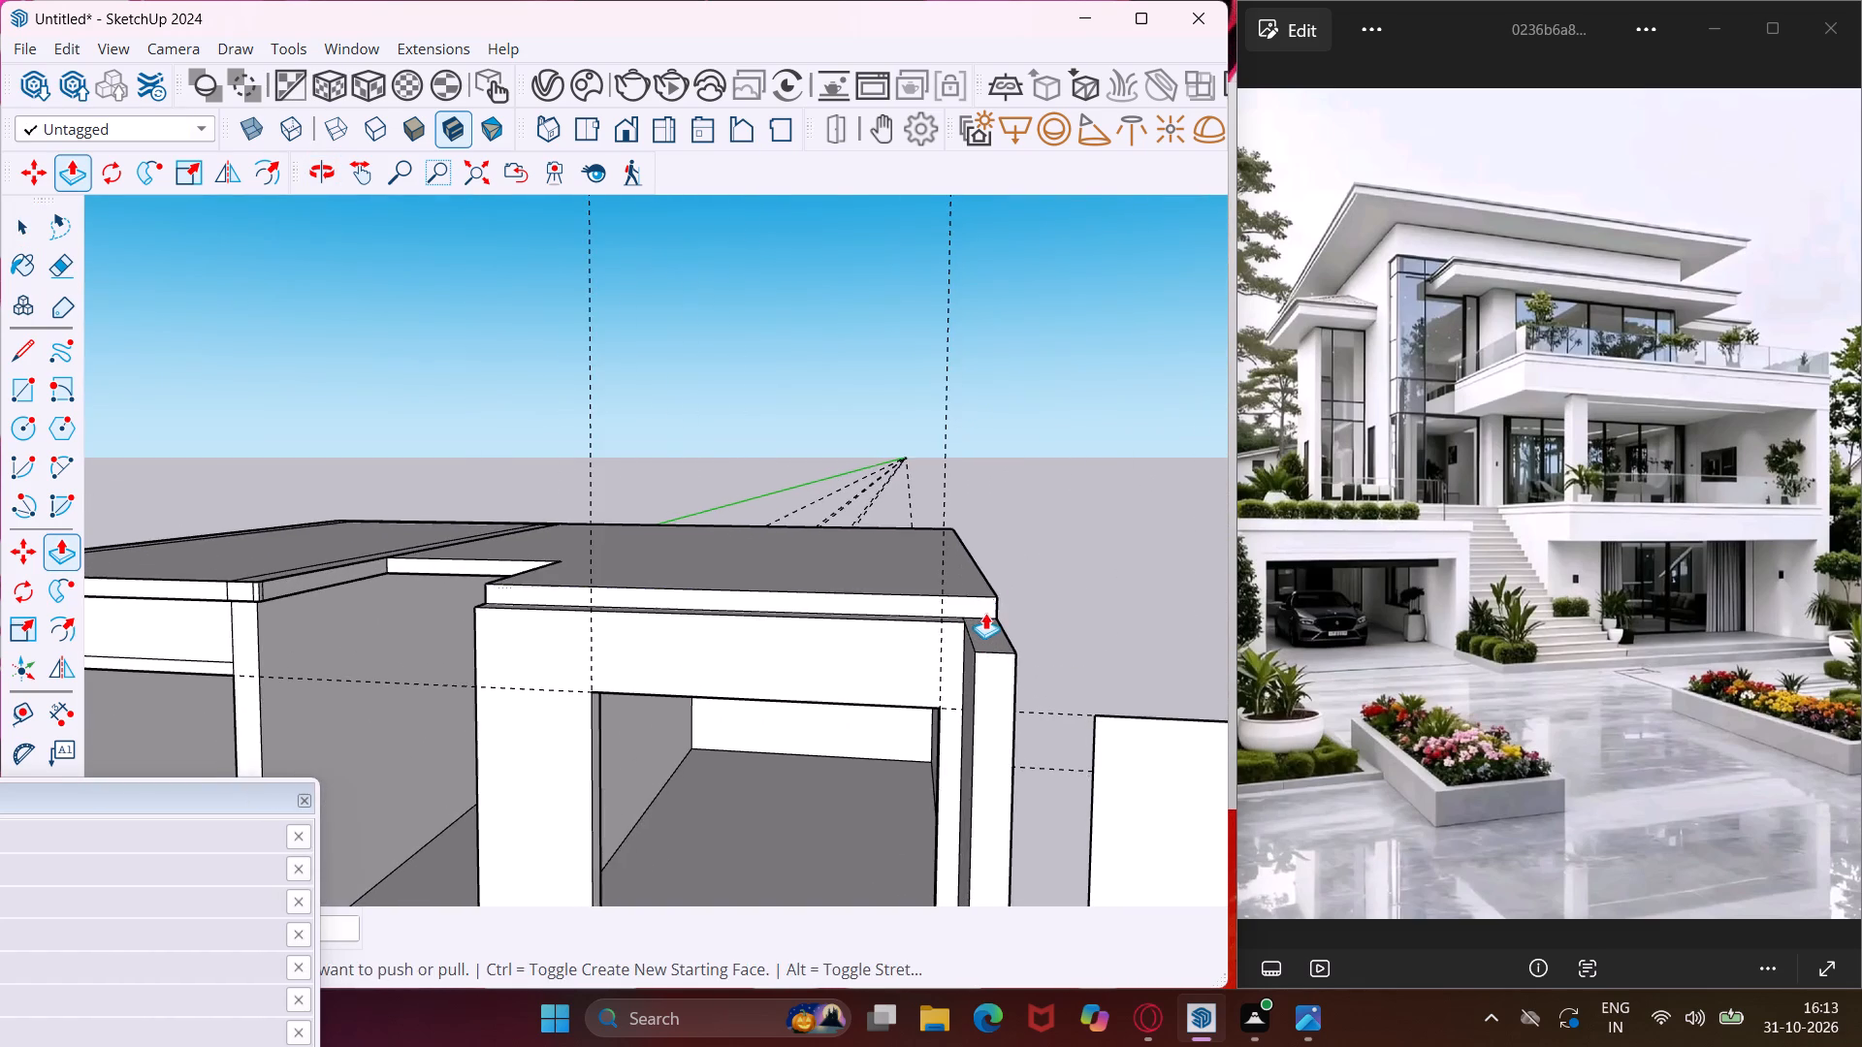
scroll(977, 604, up, 3)
click(978, 603)
click(1012, 726)
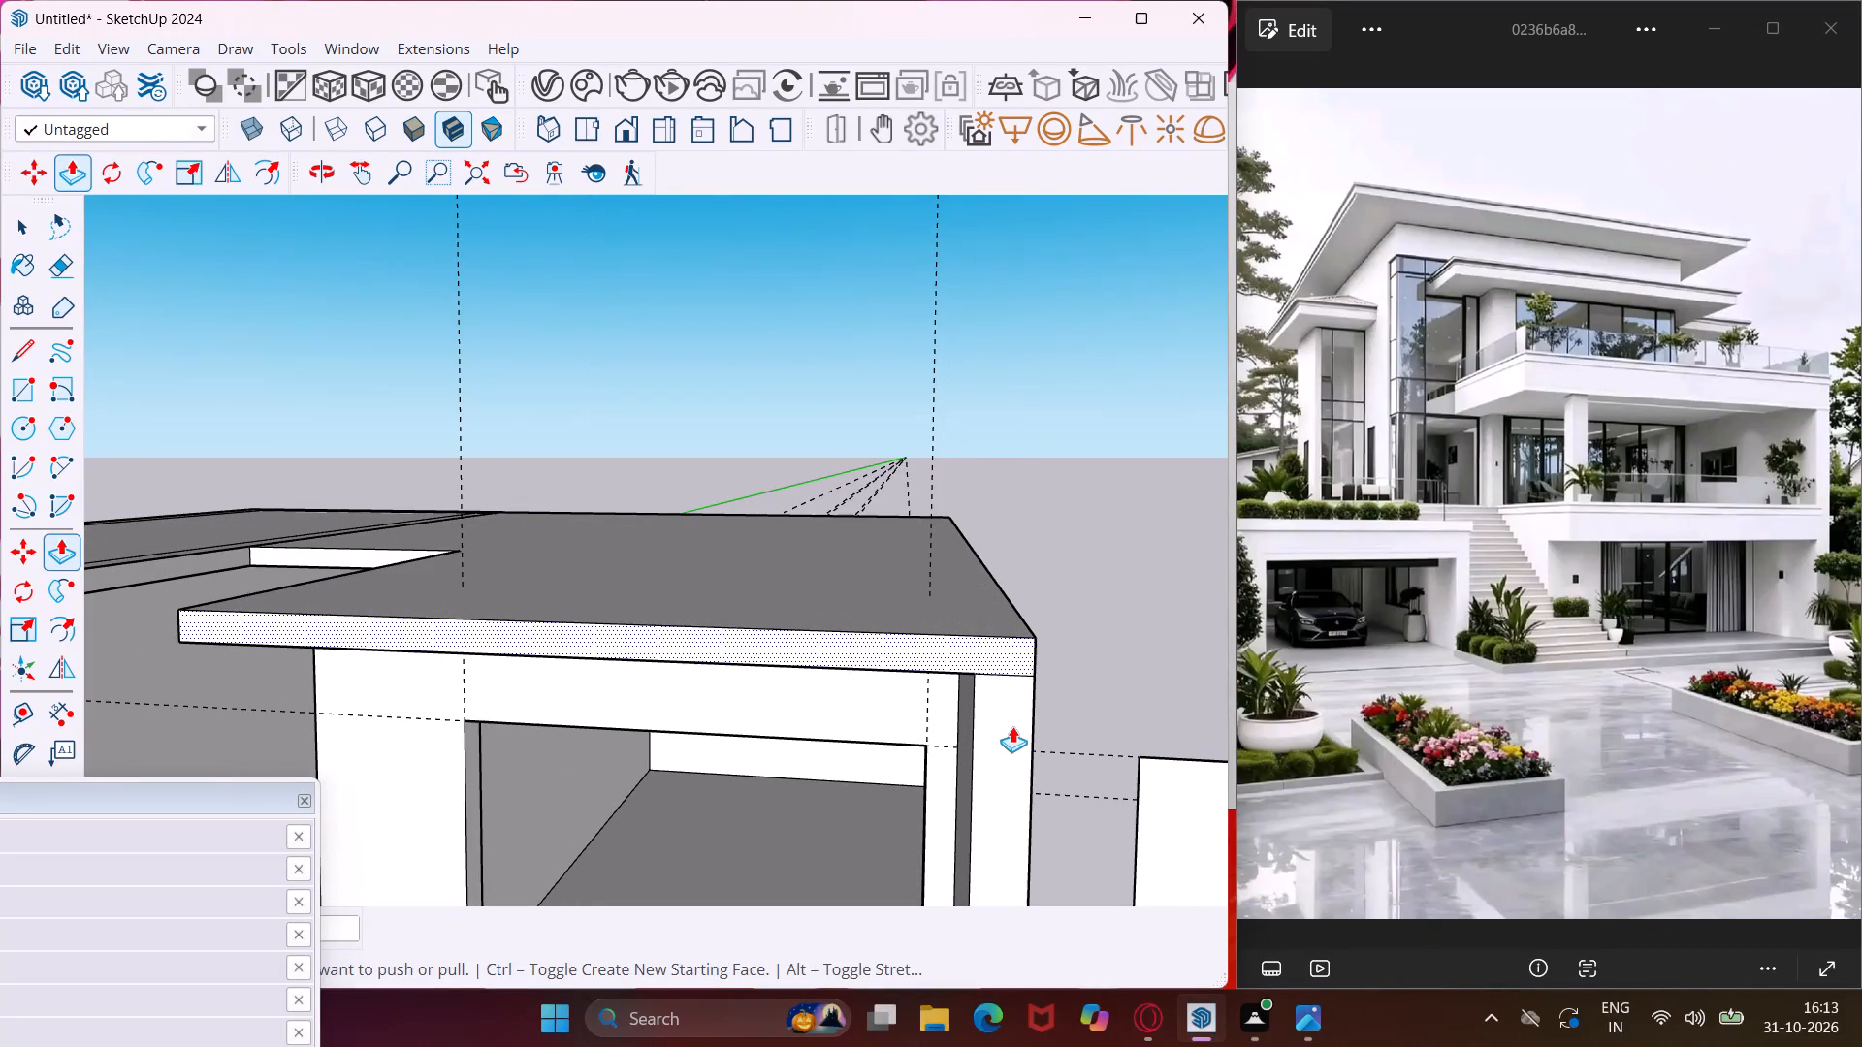
key(Escape)
key(space)
Erase the leftover edge on the underside of the right slab's front overhang, in line with the partition wall.
scroll(768, 647, down, 6)
middle_drag(646, 662, 756, 694)
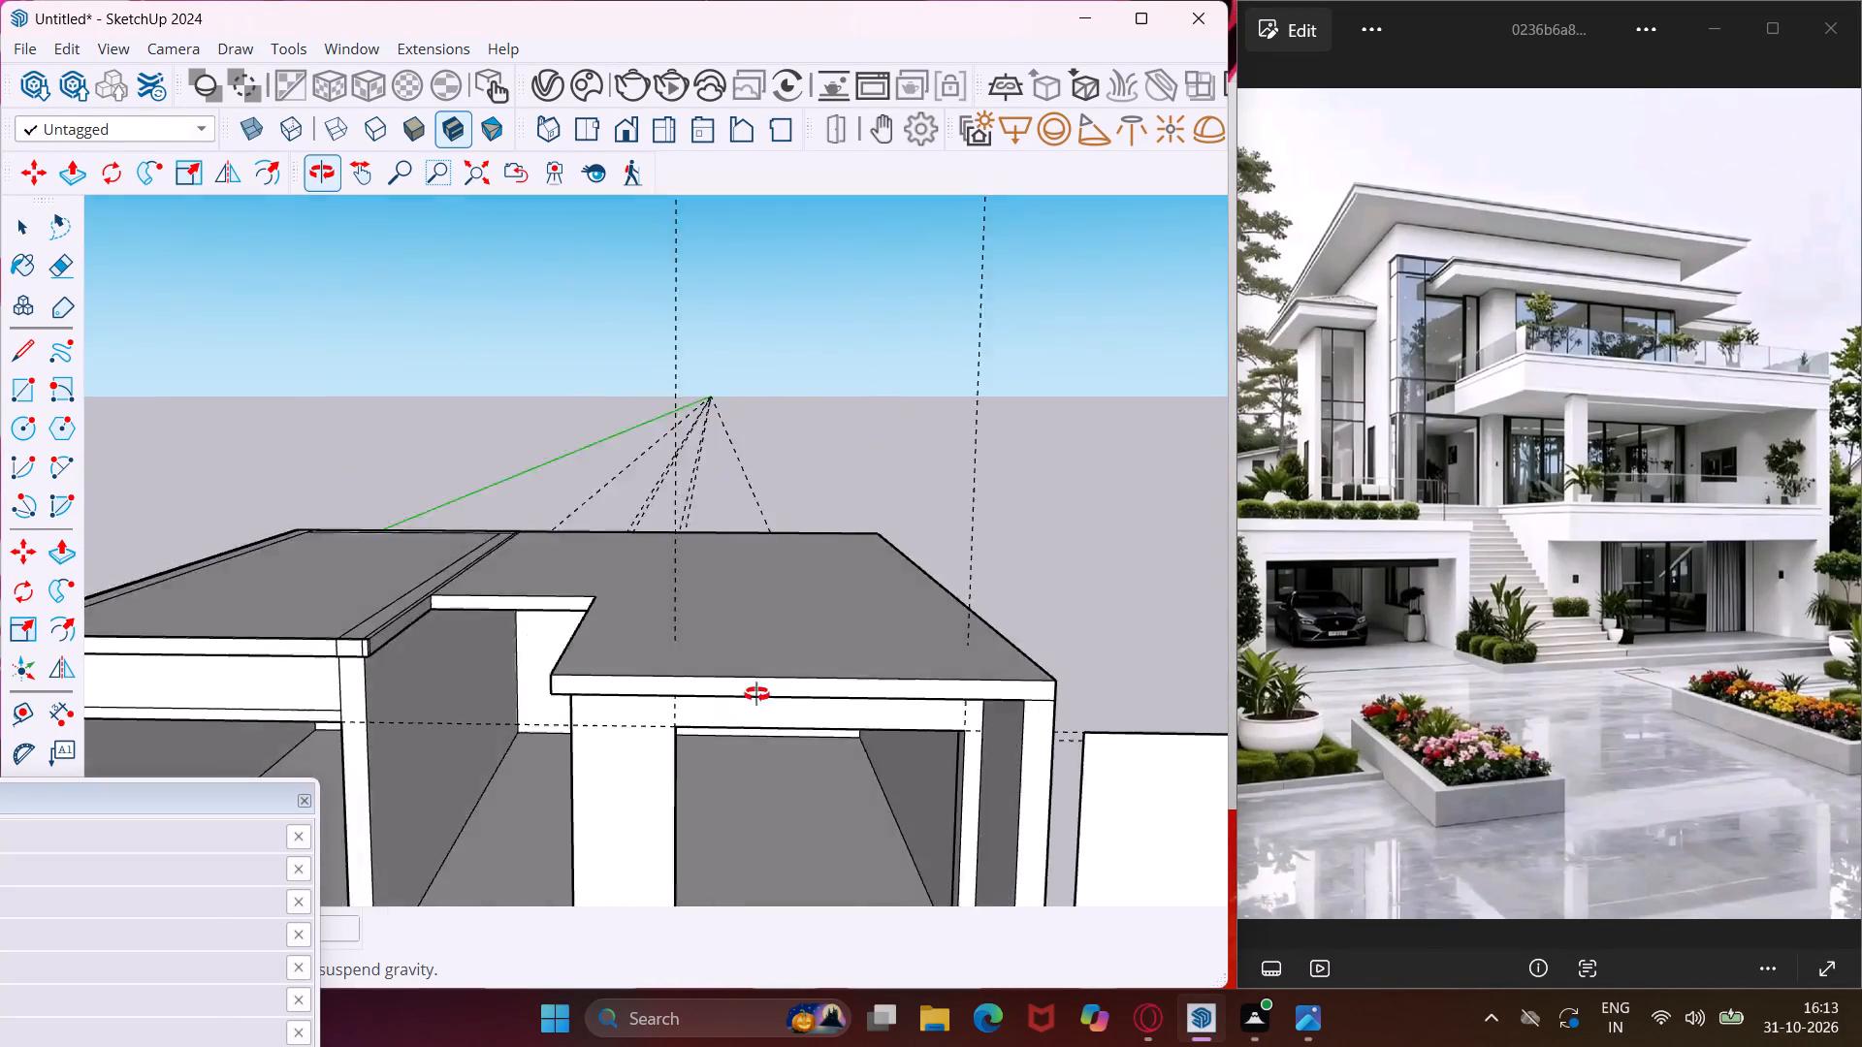
middle_drag(756, 694, 930, 726)
scroll(753, 640, down, 4)
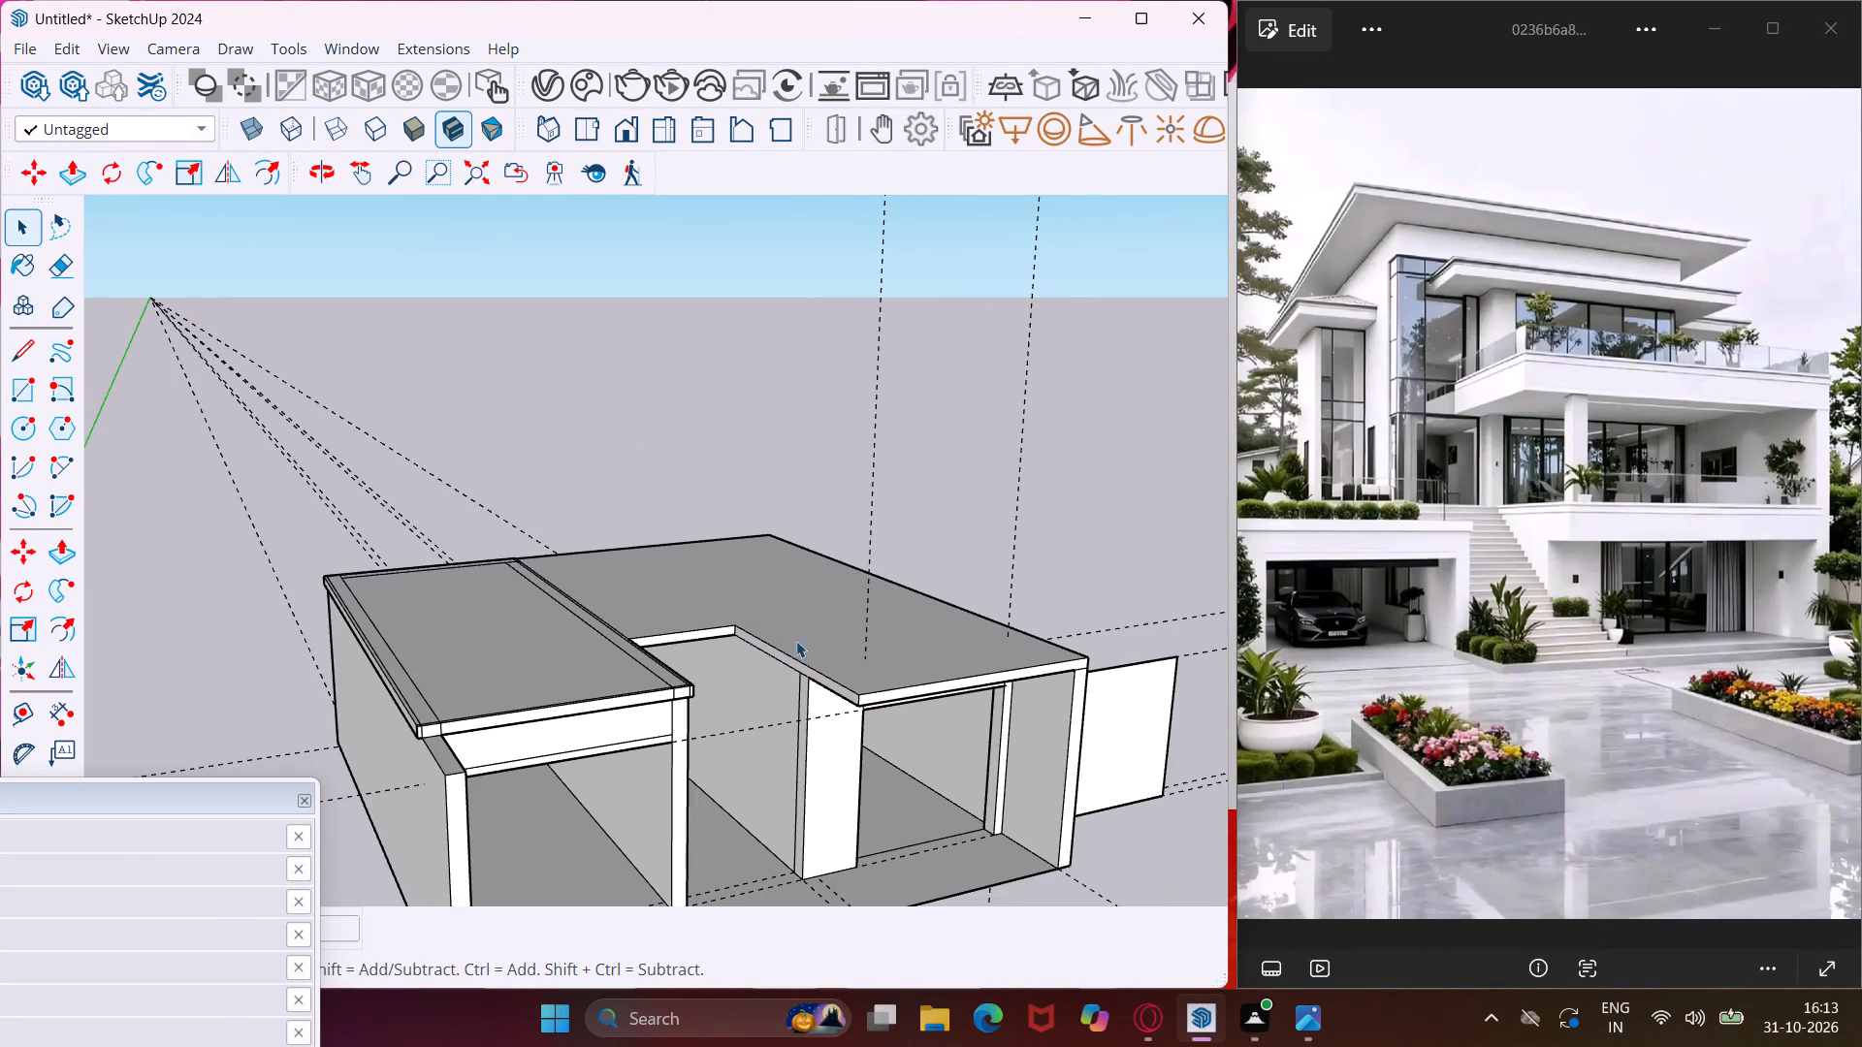
scroll(1075, 707, up, 3)
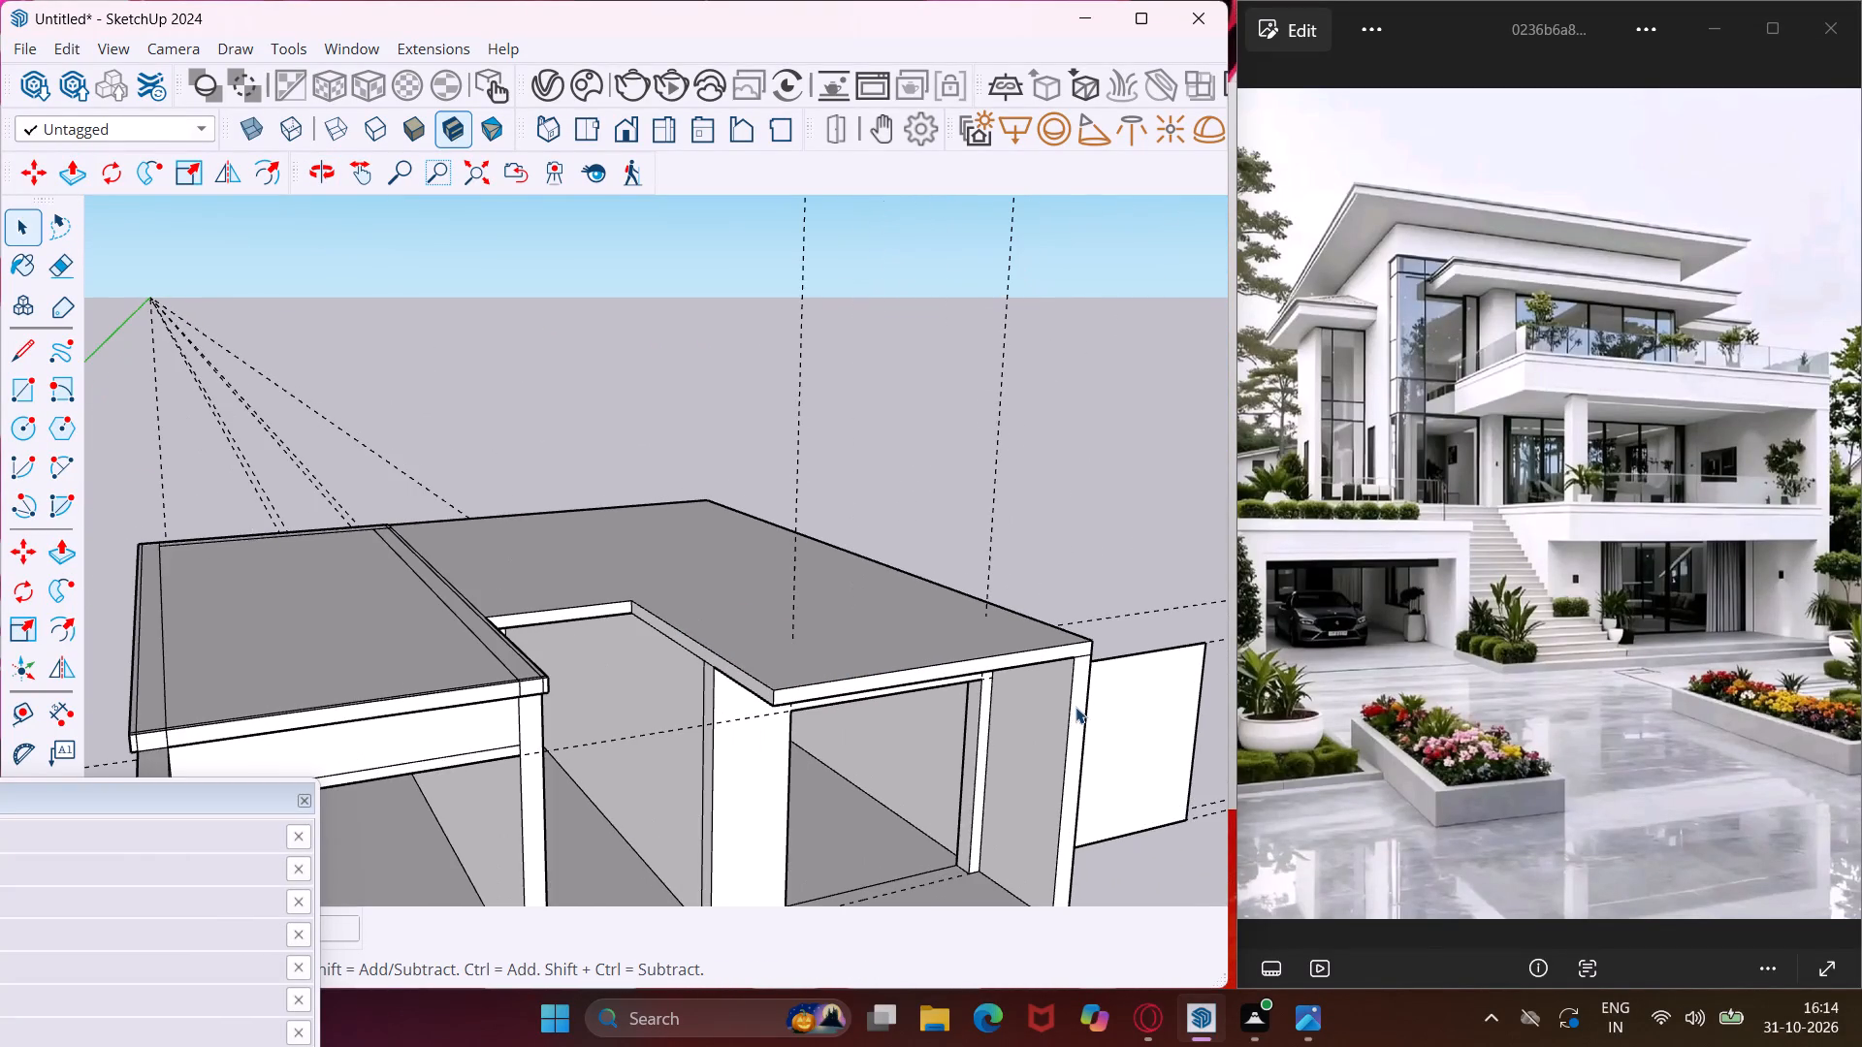
middle_drag(1072, 704, 1027, 547)
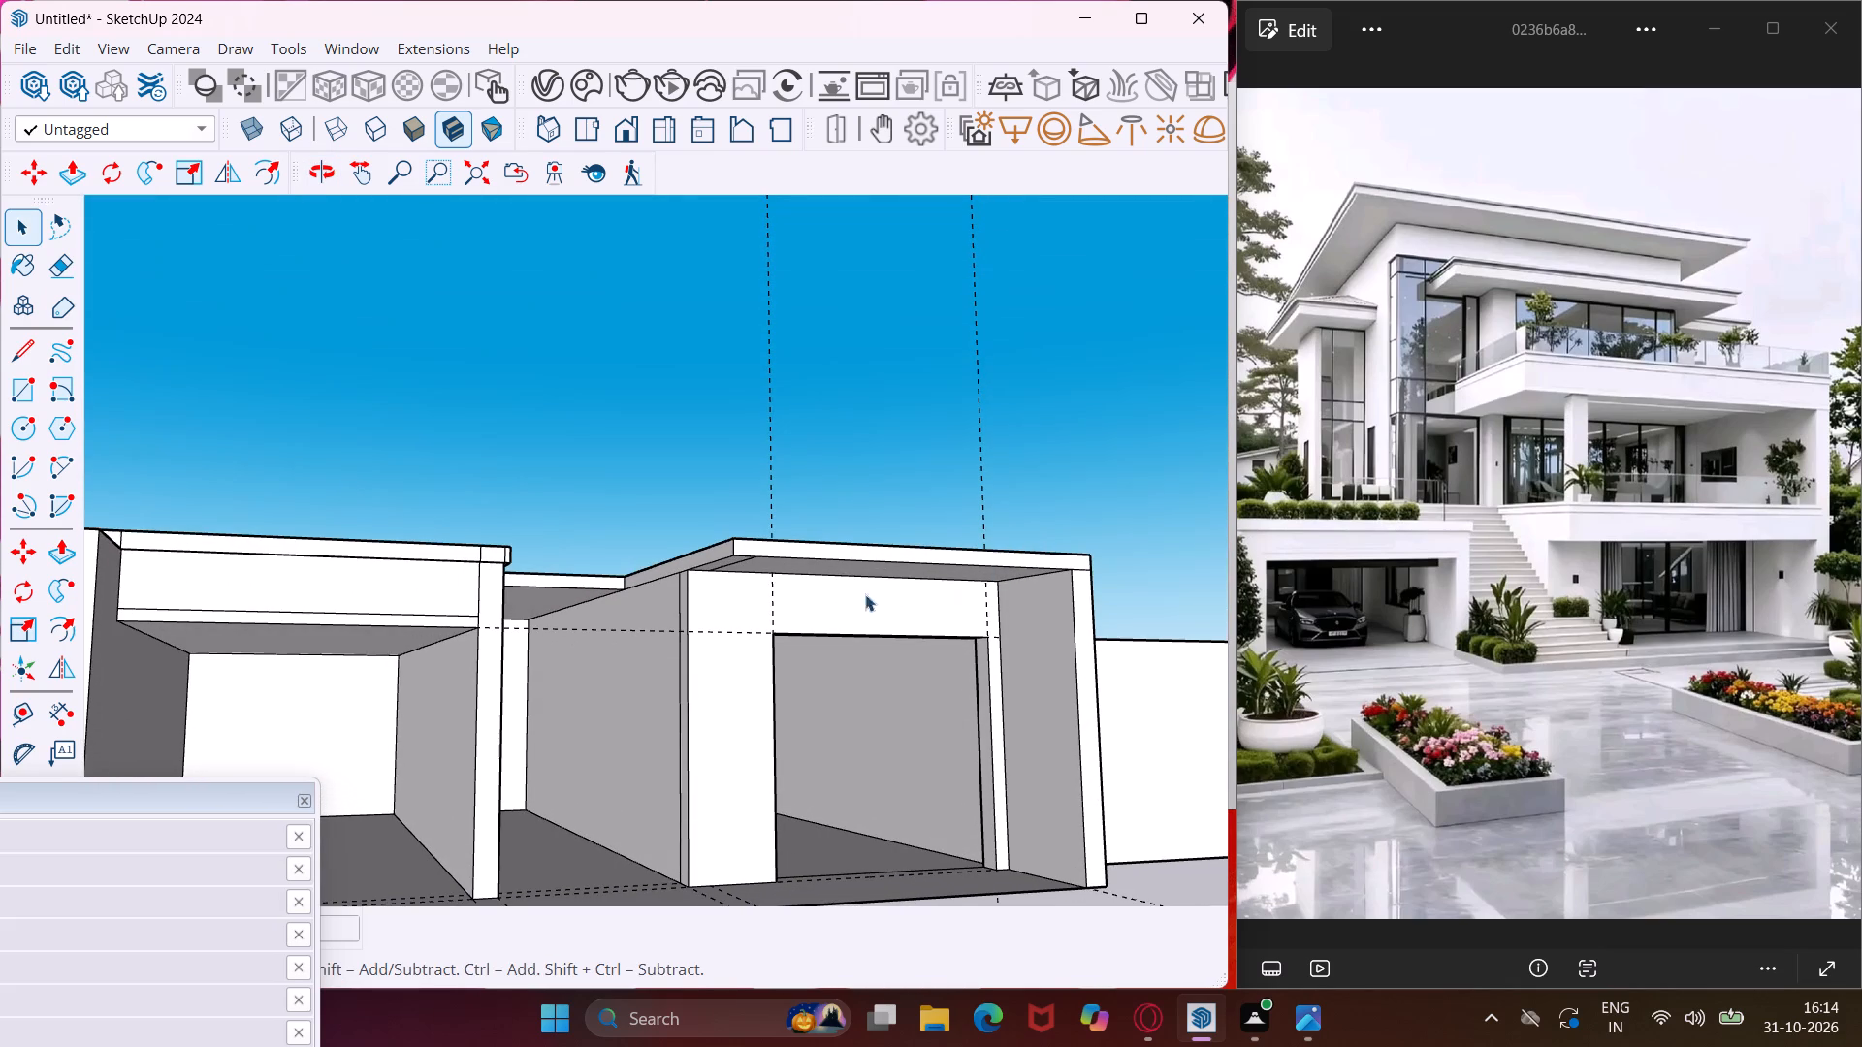
scroll(785, 561, up, 4)
middle_drag(786, 557, 773, 496)
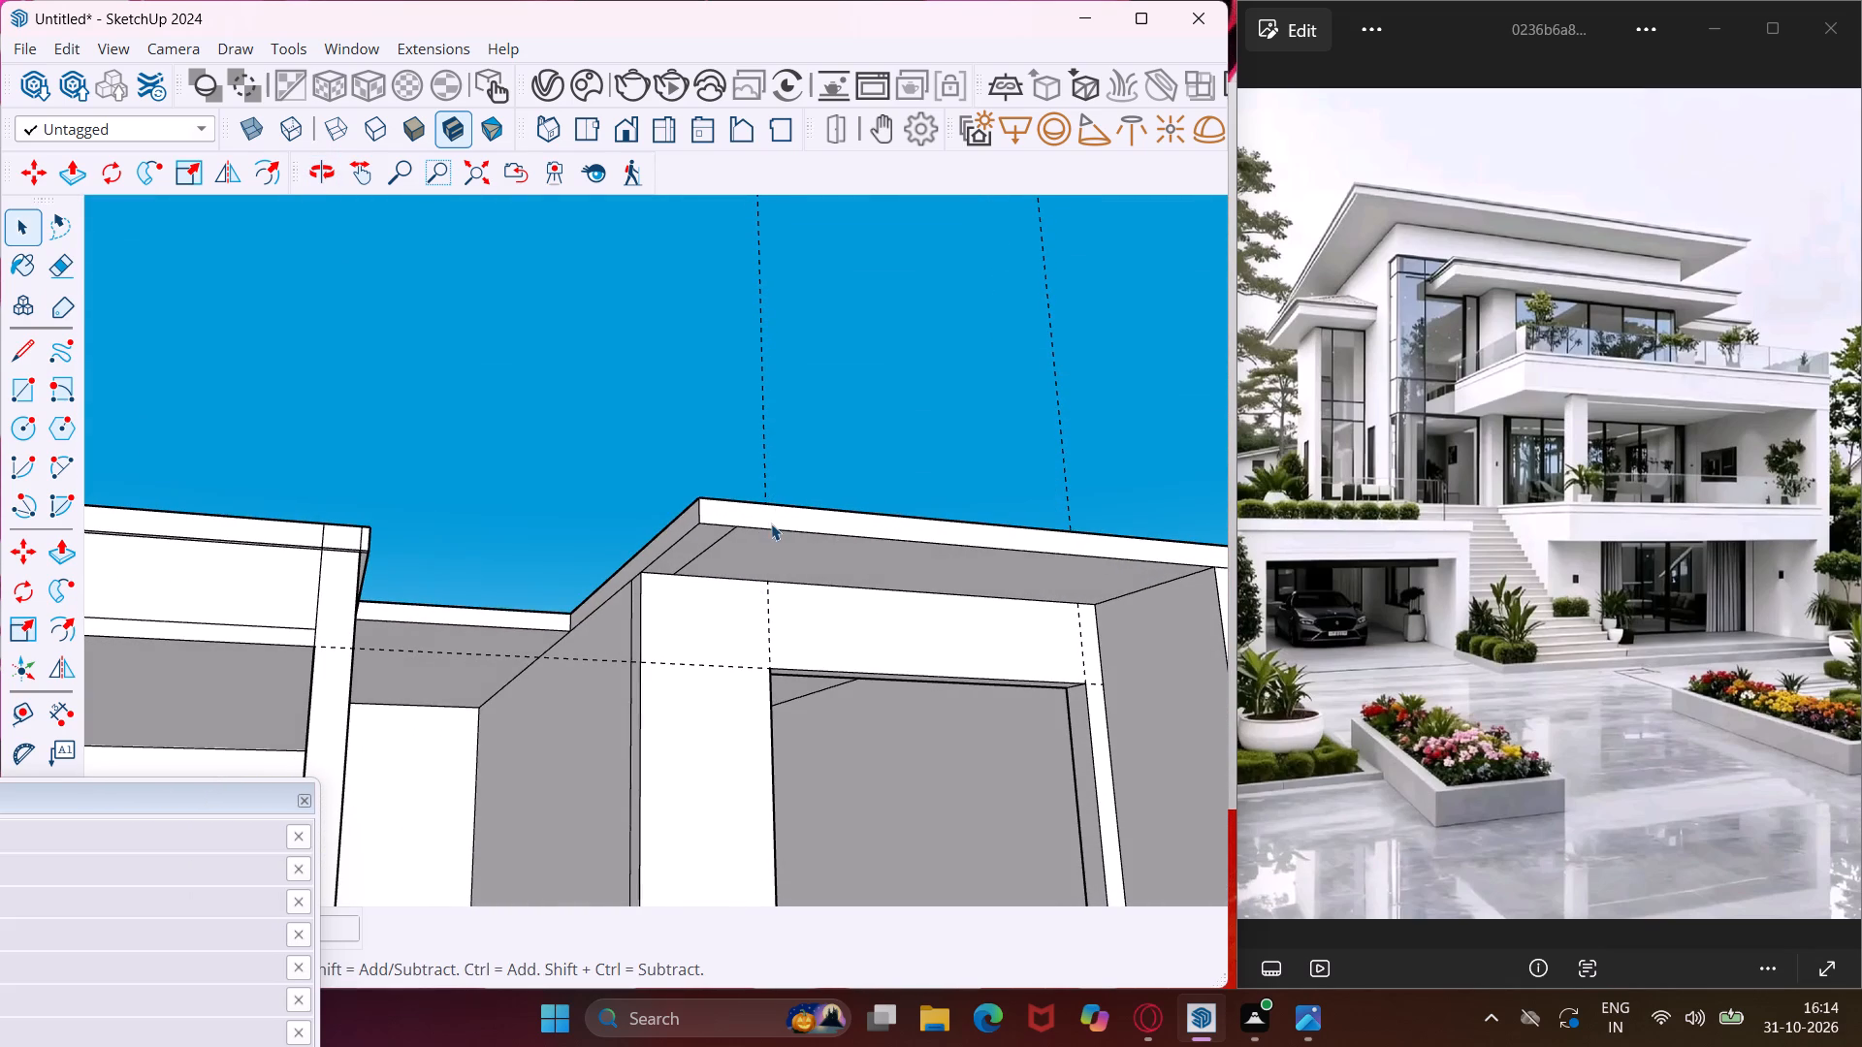
click(776, 549)
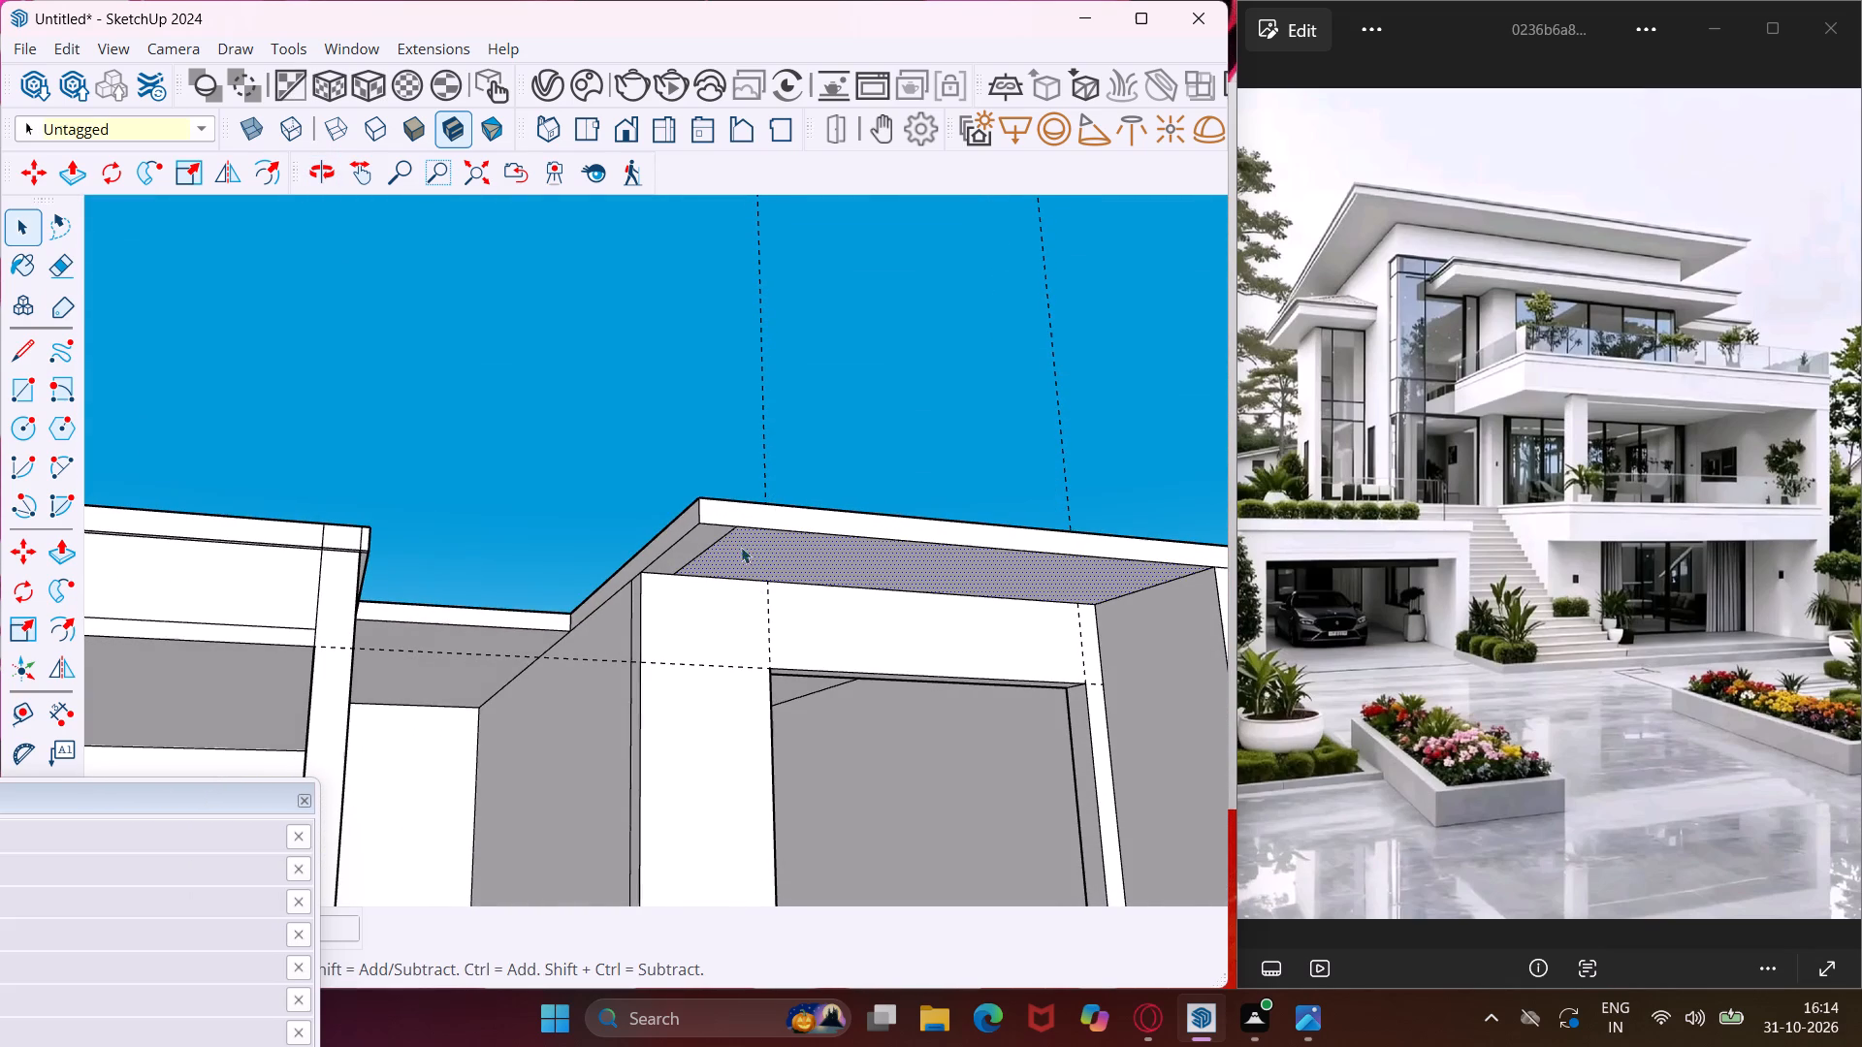
scroll(722, 539, up, 4)
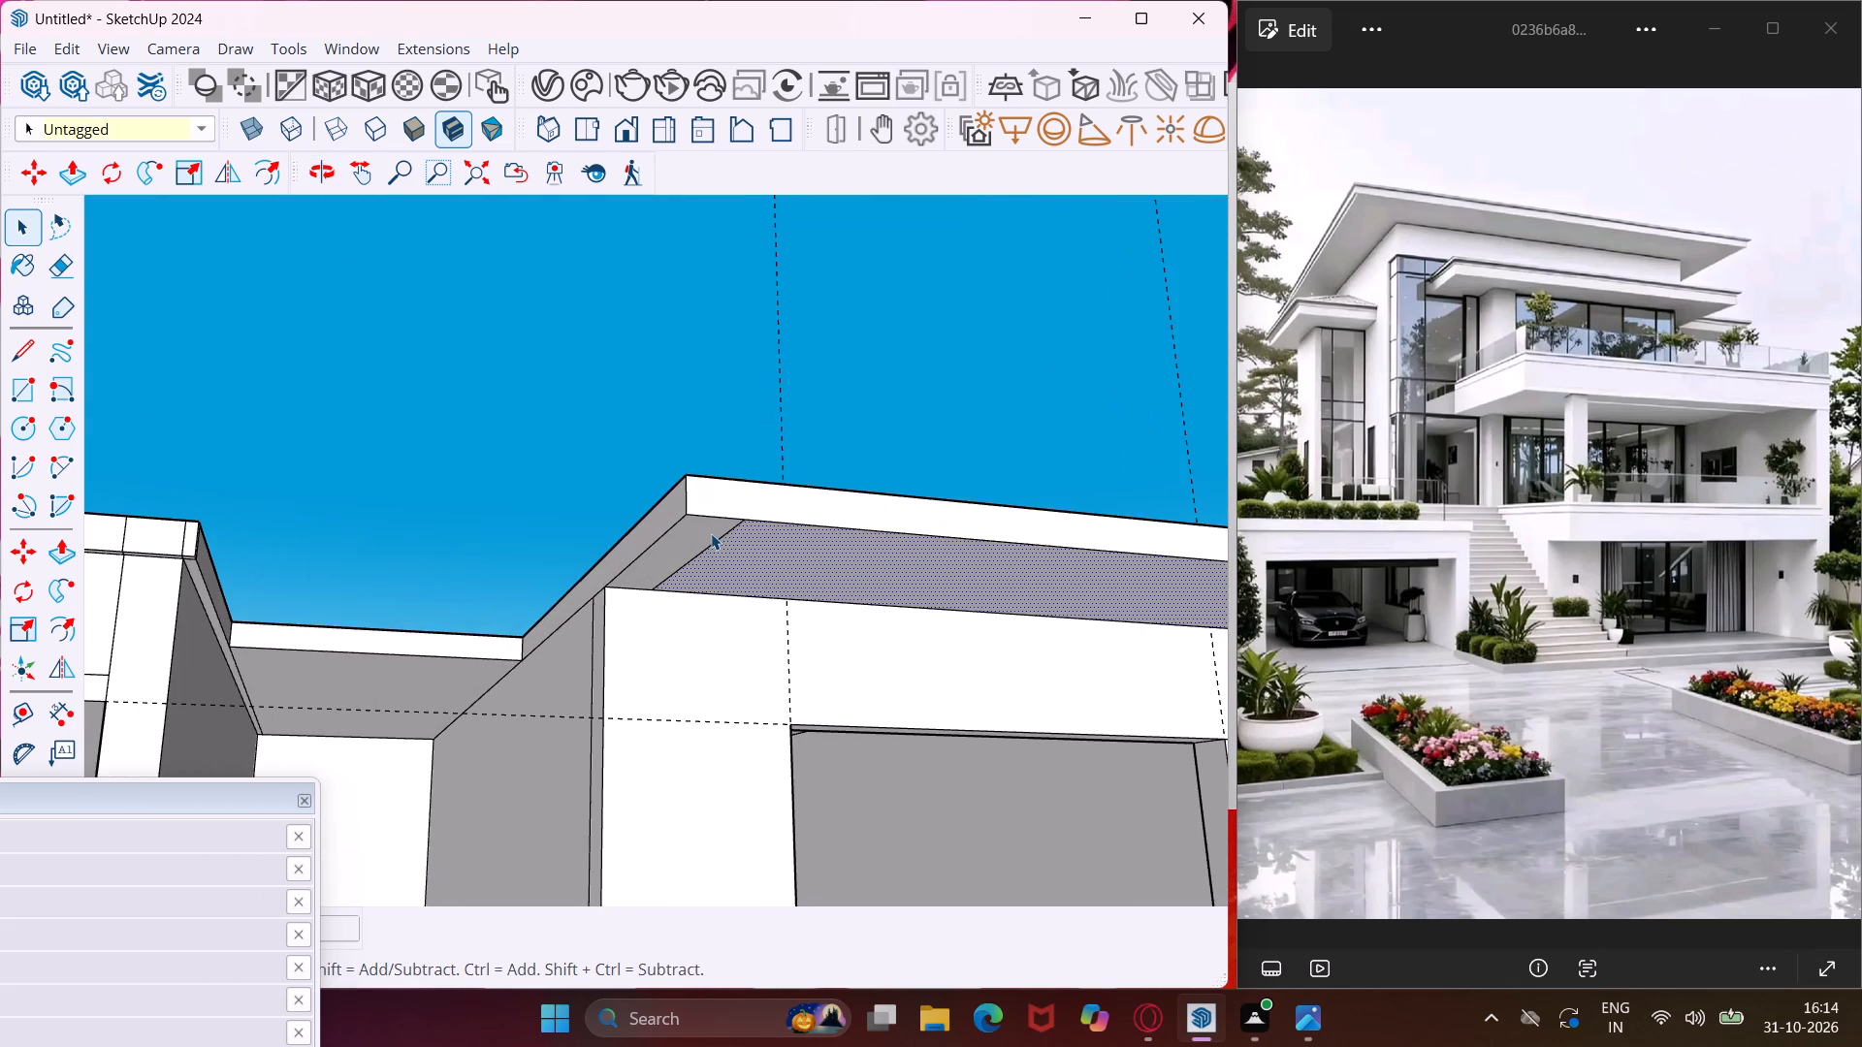
key(Escape)
key(space)
text(e)
click(713, 544)
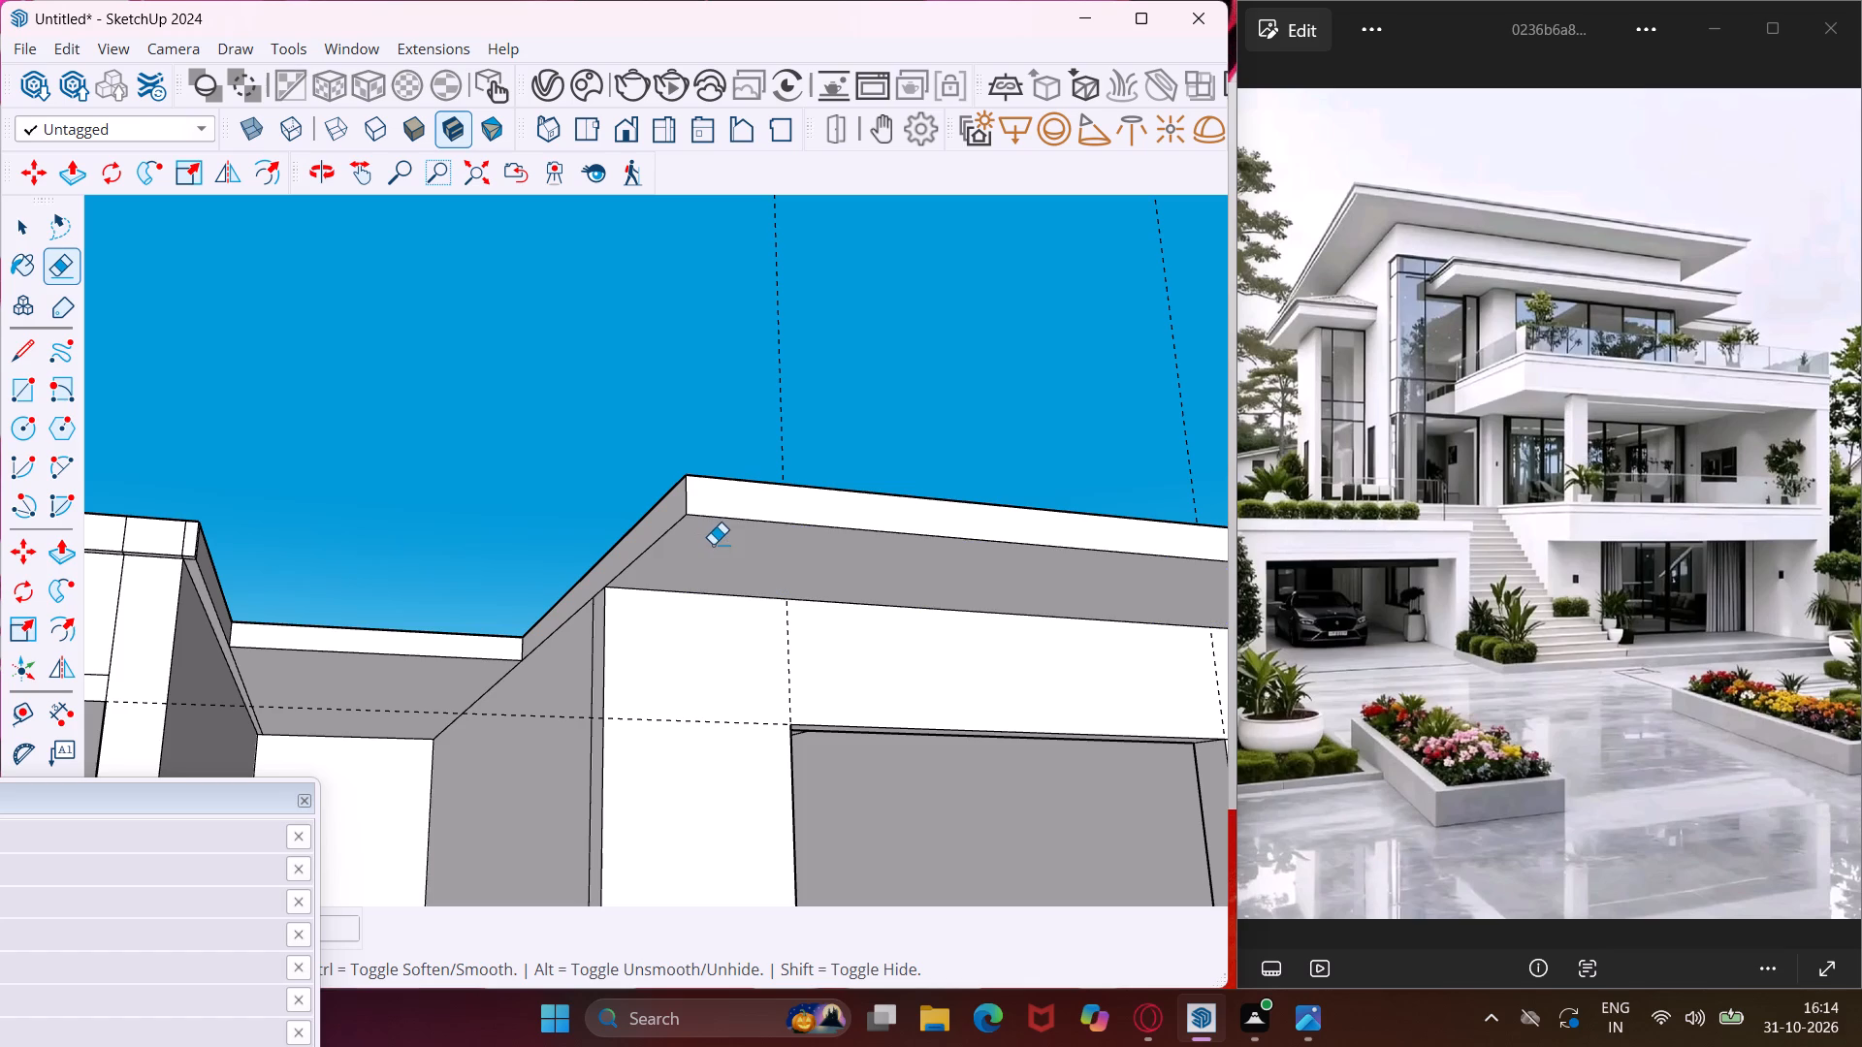
key(Escape)
key(space)
Push/Pull the underside of the right room's front overhang down to the horizontal guide level with the top of the front opening.
click(713, 544)
key(p)
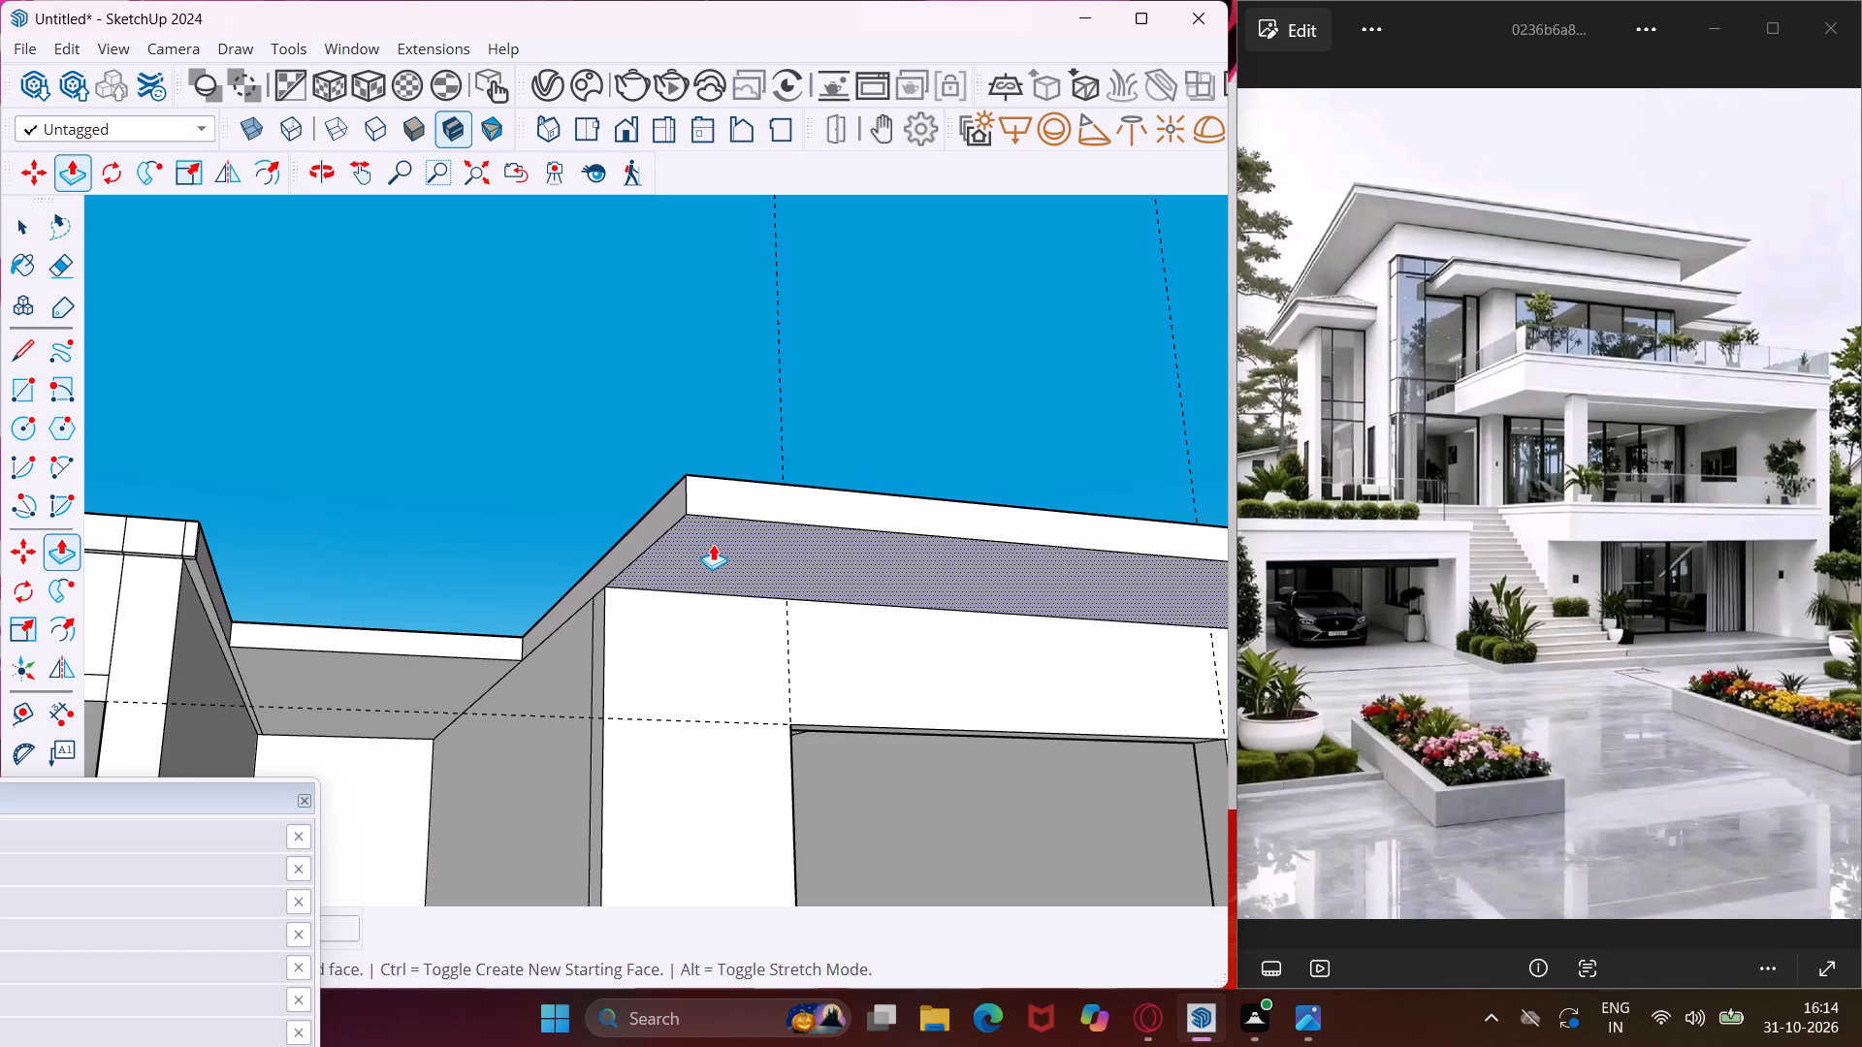
click(713, 544)
scroll(718, 568, down, 3)
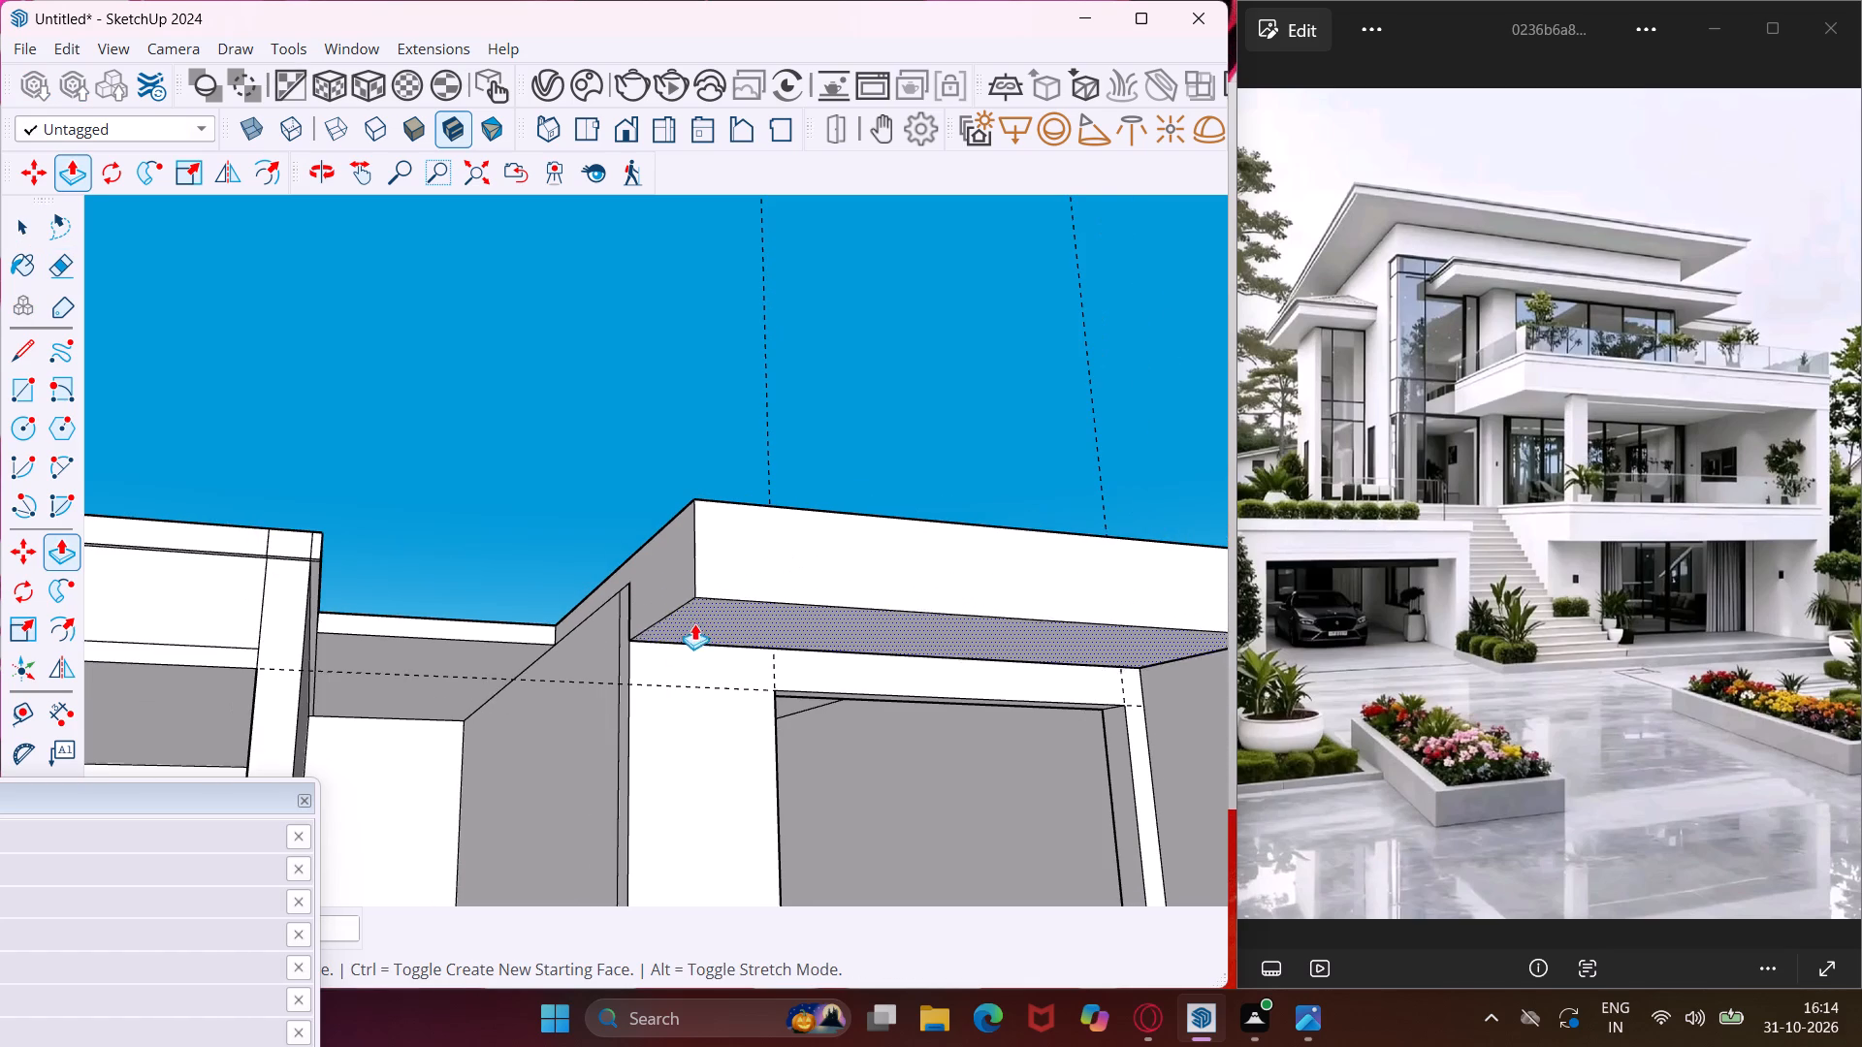
click(664, 663)
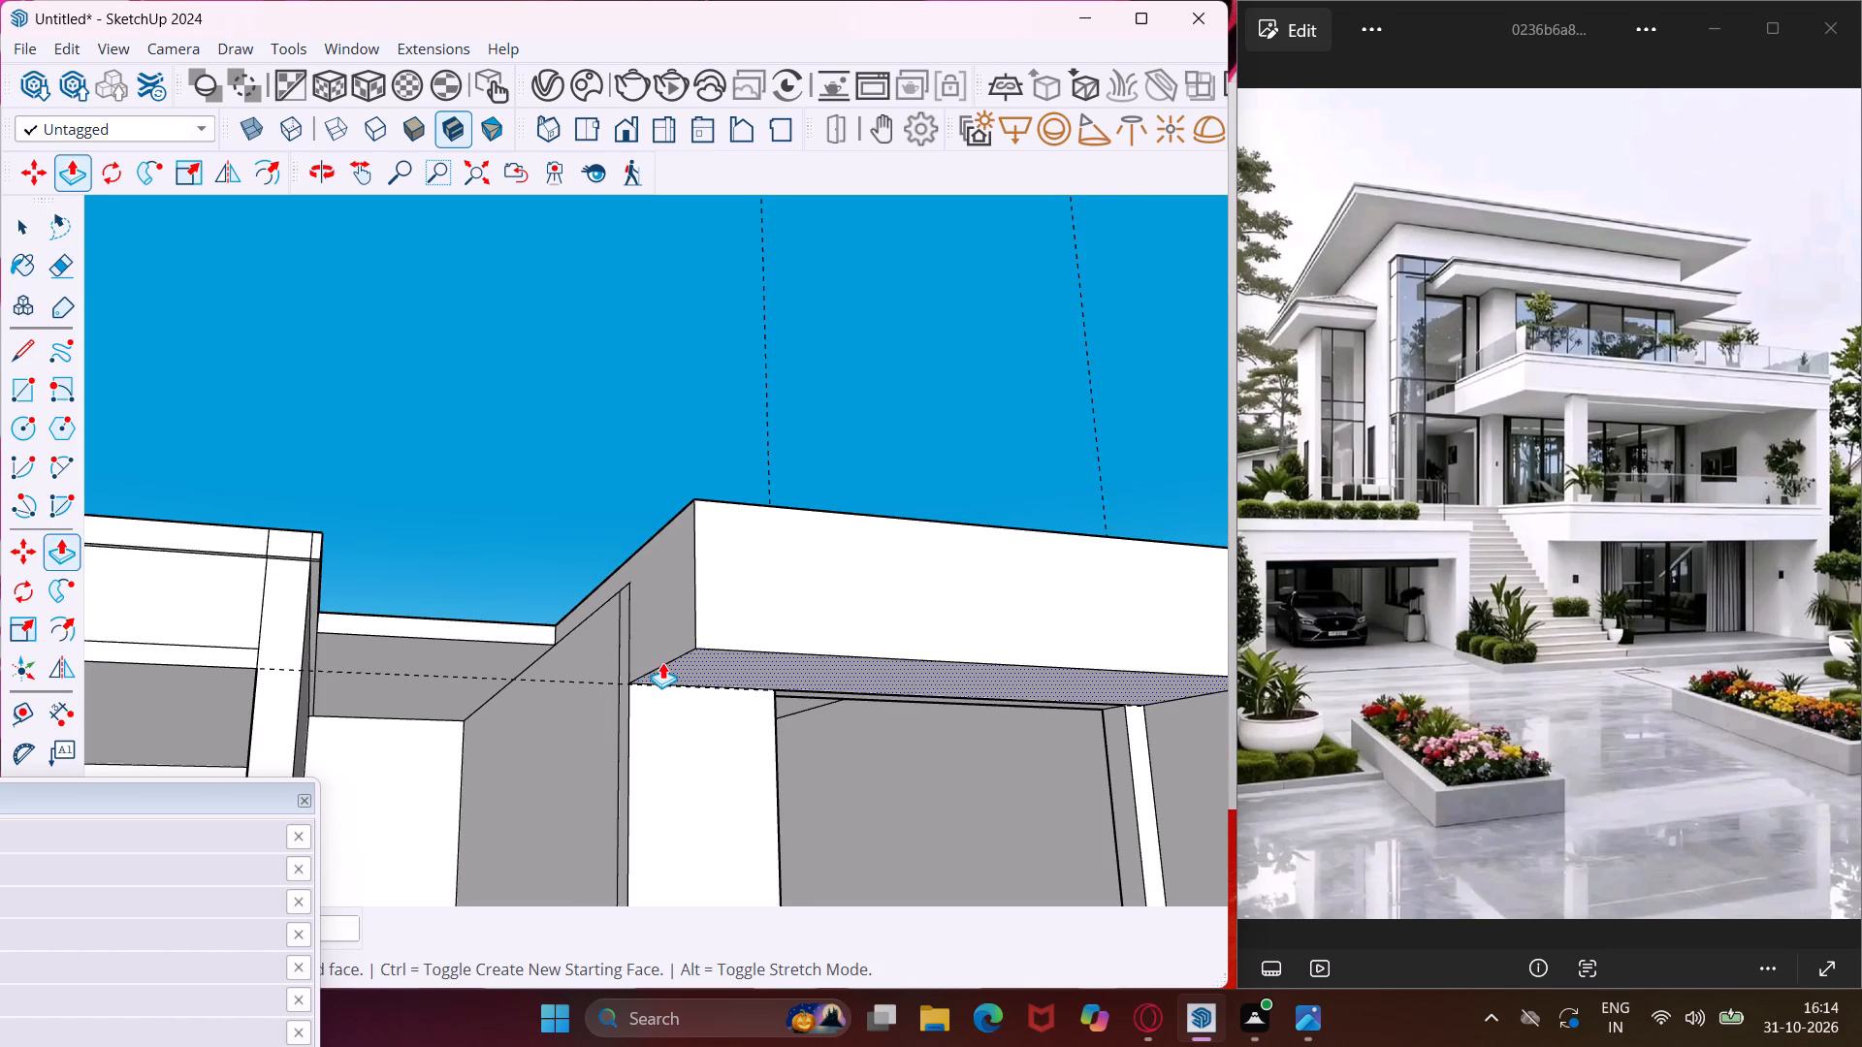
key(Escape)
key(space)
key(space)
Copy the roof slab's top face slightly straight down, marking a thin upper strip around the slab's edges.
middle_drag(710, 534, 705, 593)
middle_drag(724, 551, 766, 701)
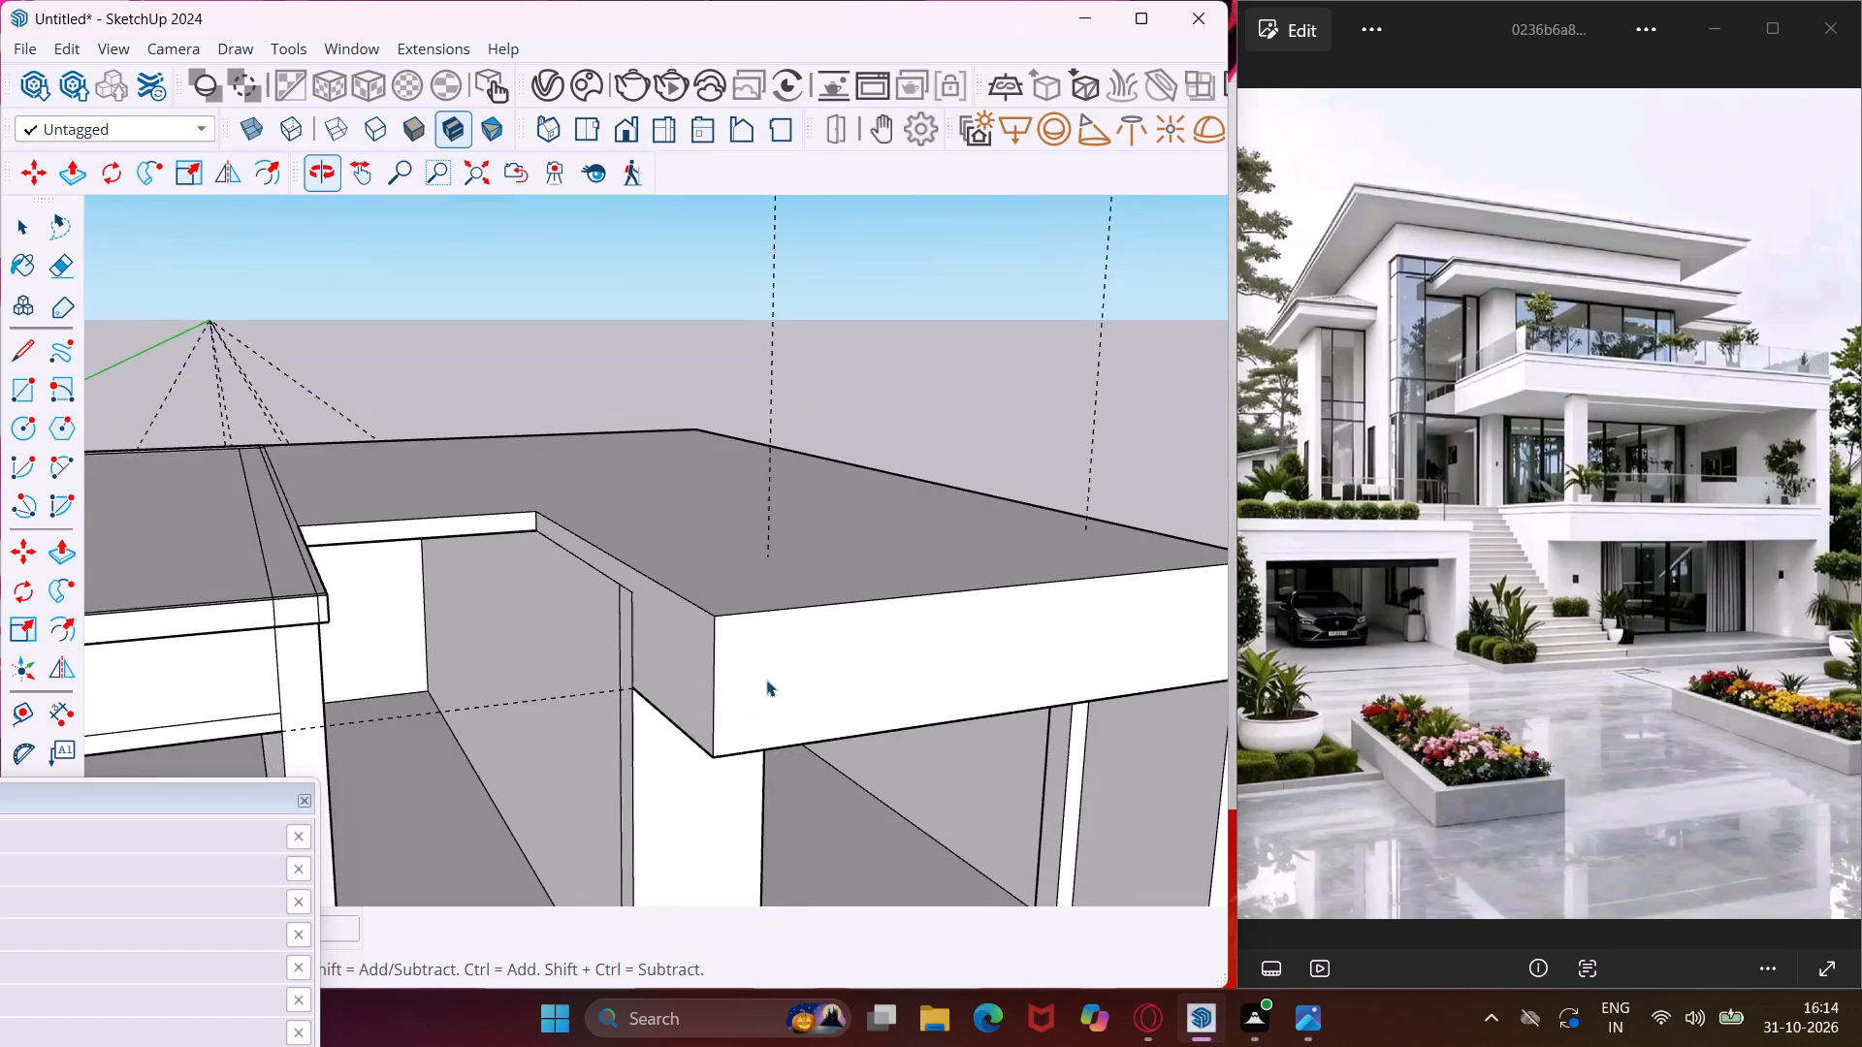
scroll(759, 588, up, 3)
click(757, 587)
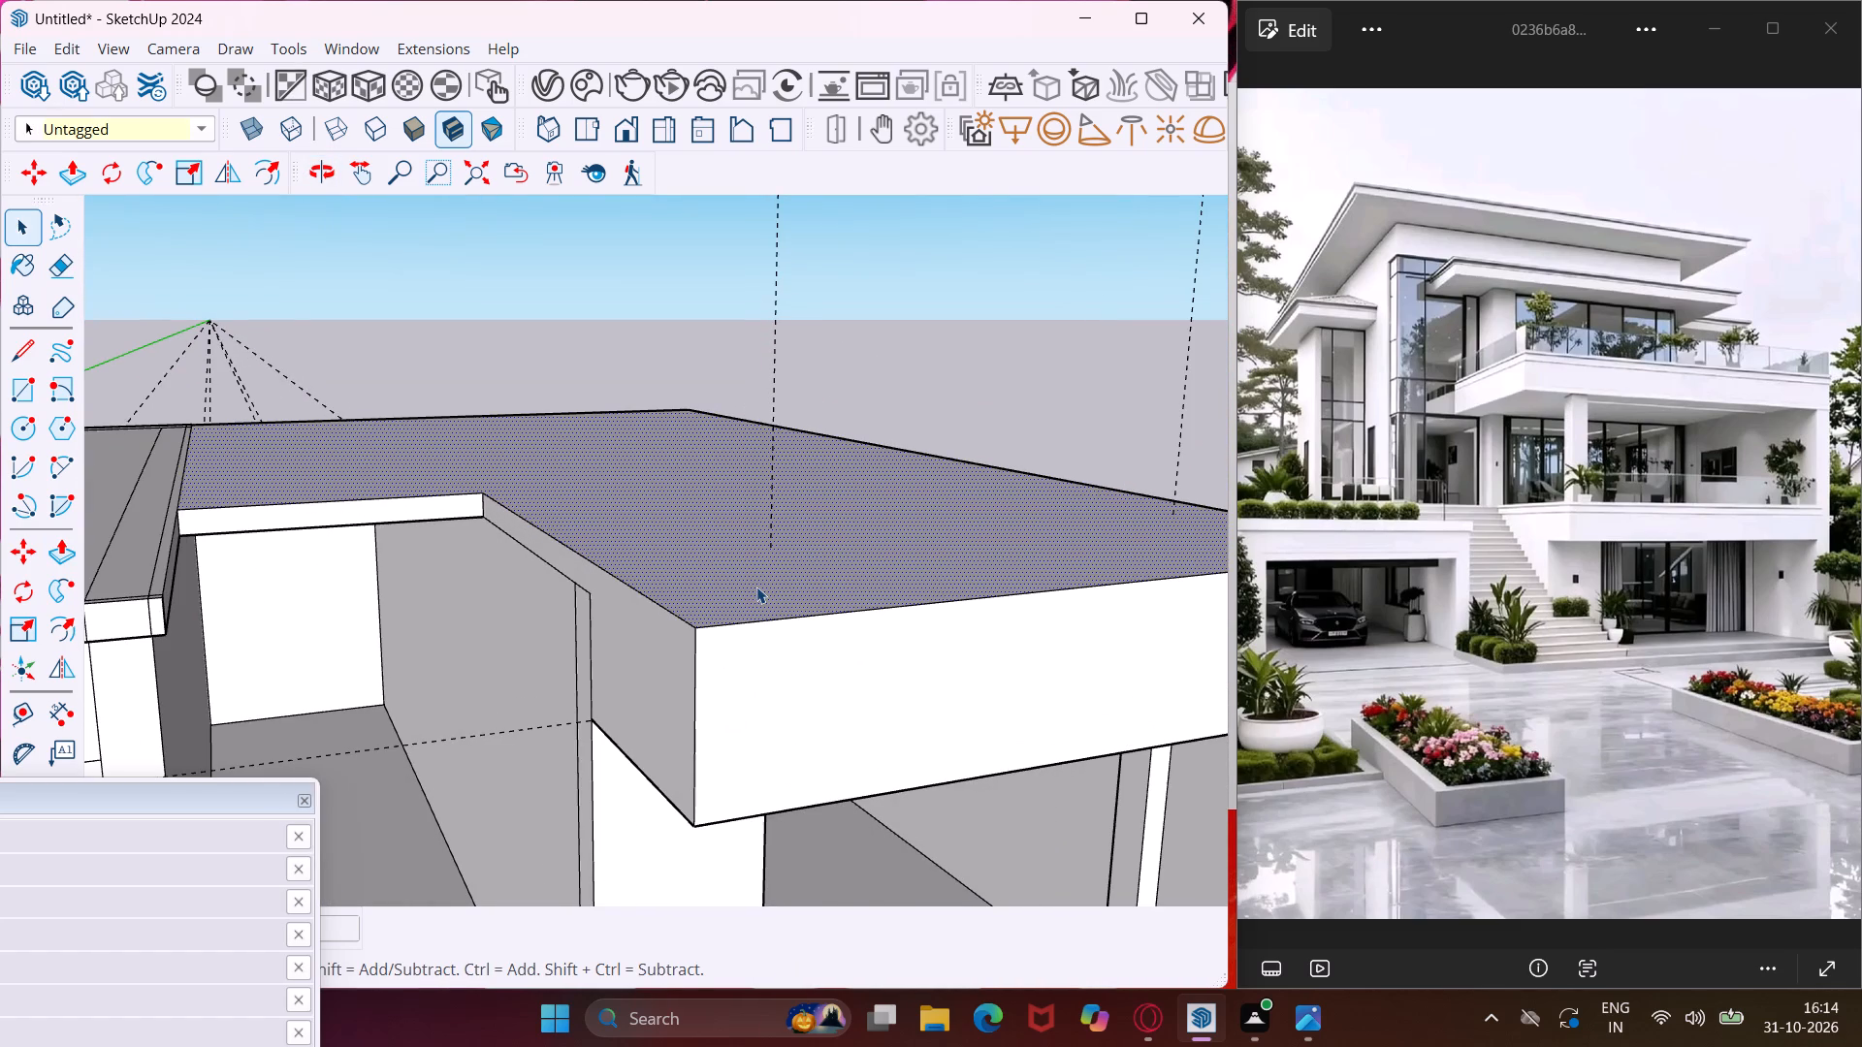
key(m)
scroll(681, 652, up, 9)
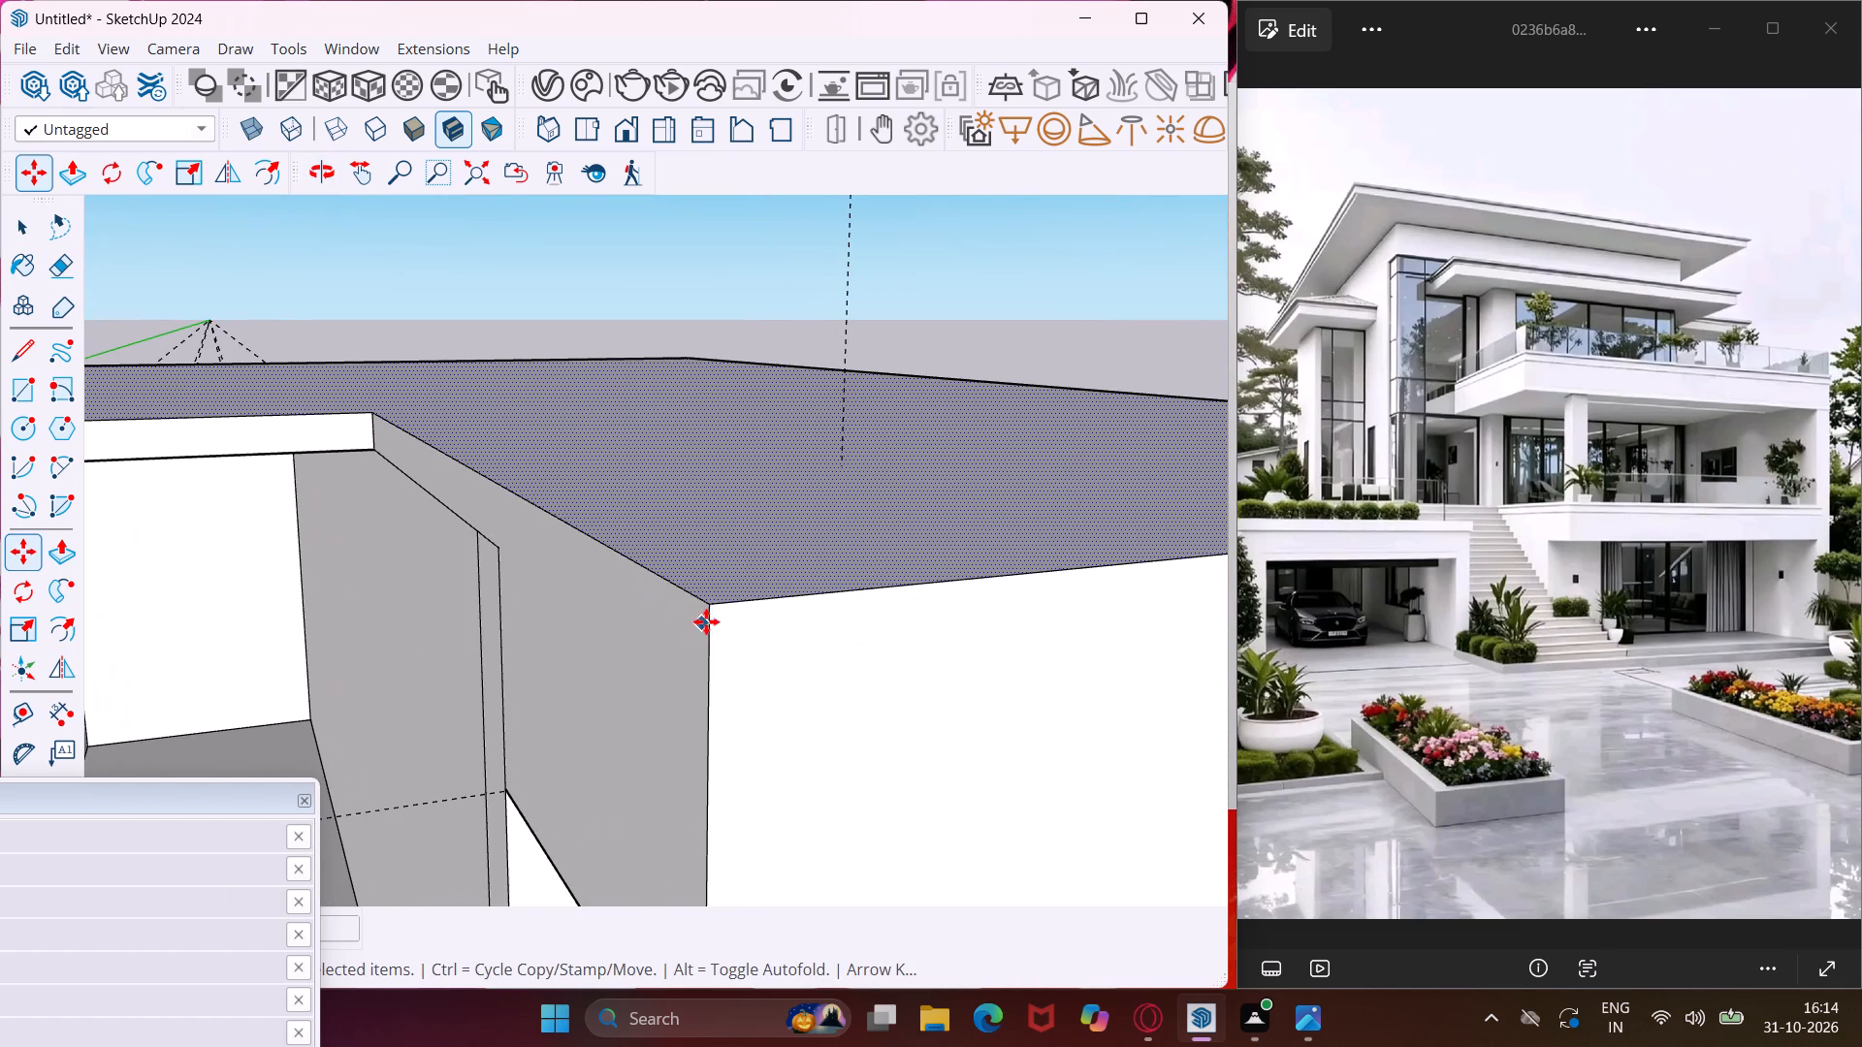
click(714, 602)
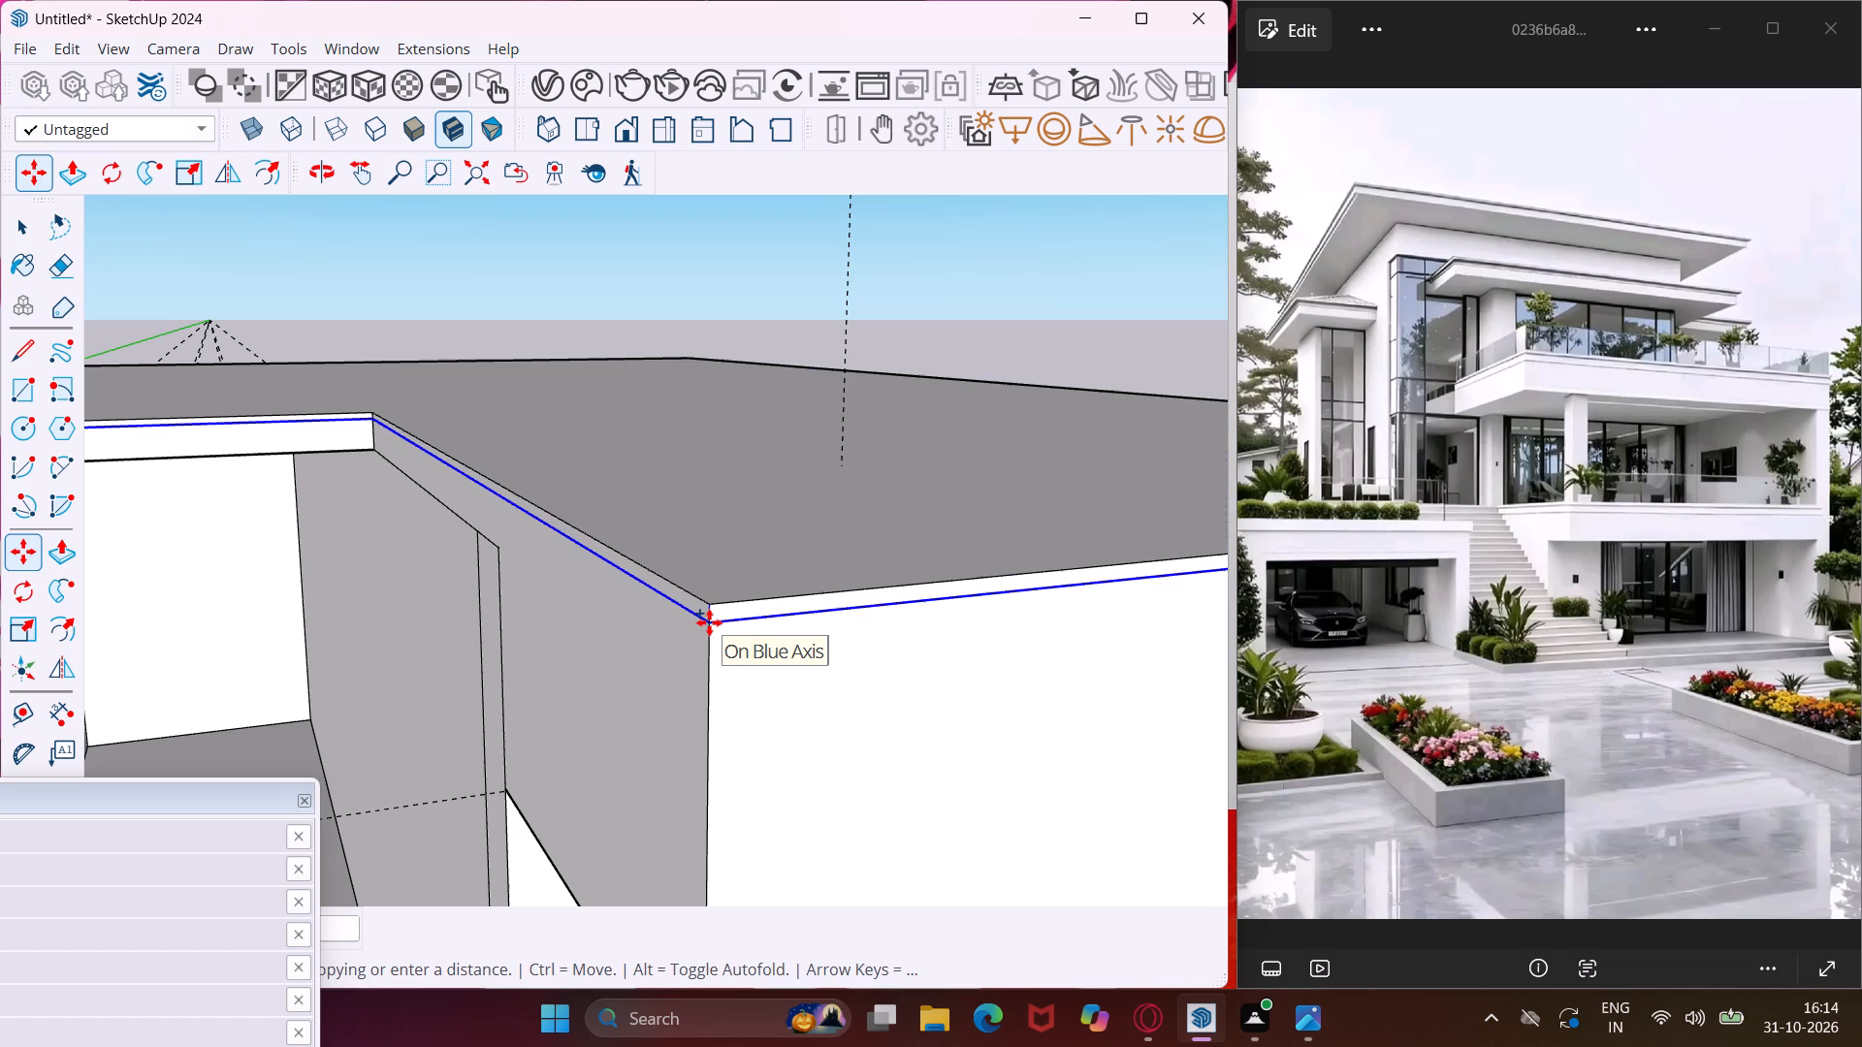
scroll(709, 622, up, 2)
click(709, 622)
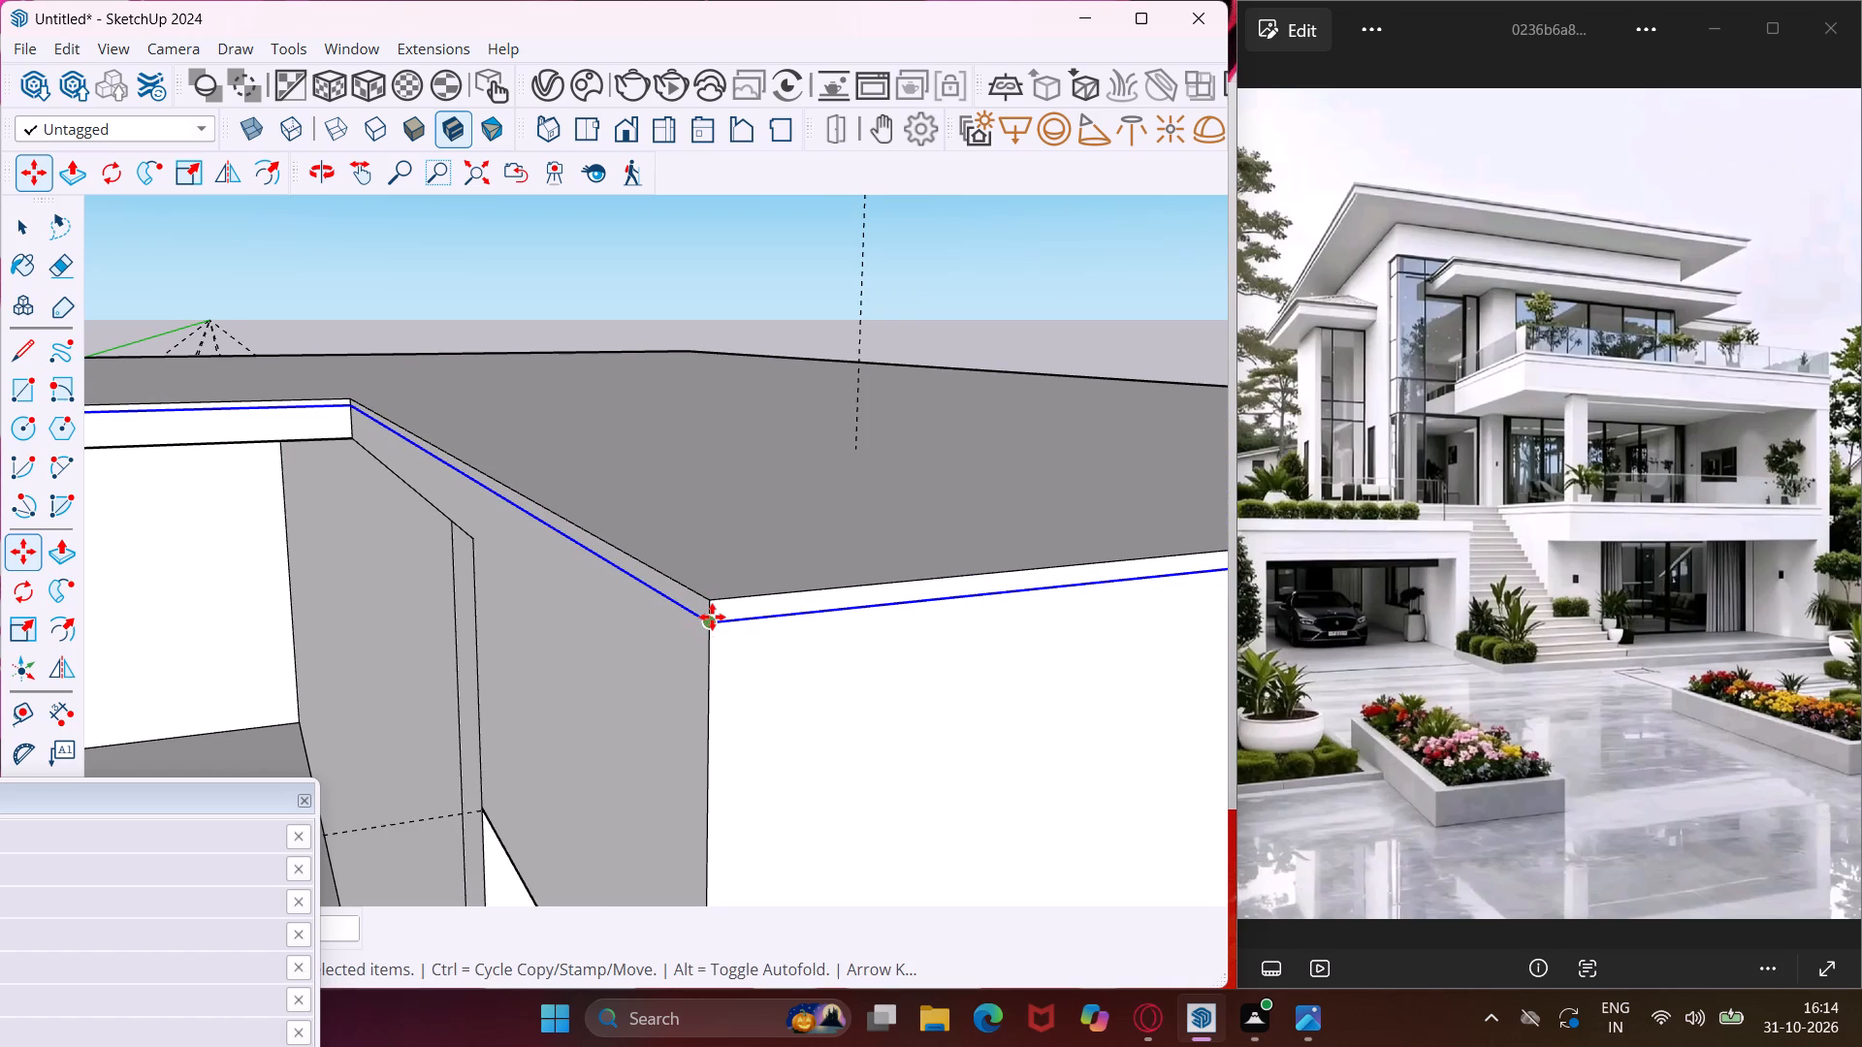
Copy the roof outline down to the middle bay slab's underside level, and again slightly above it, marking a thin lower strip.
click(711, 620)
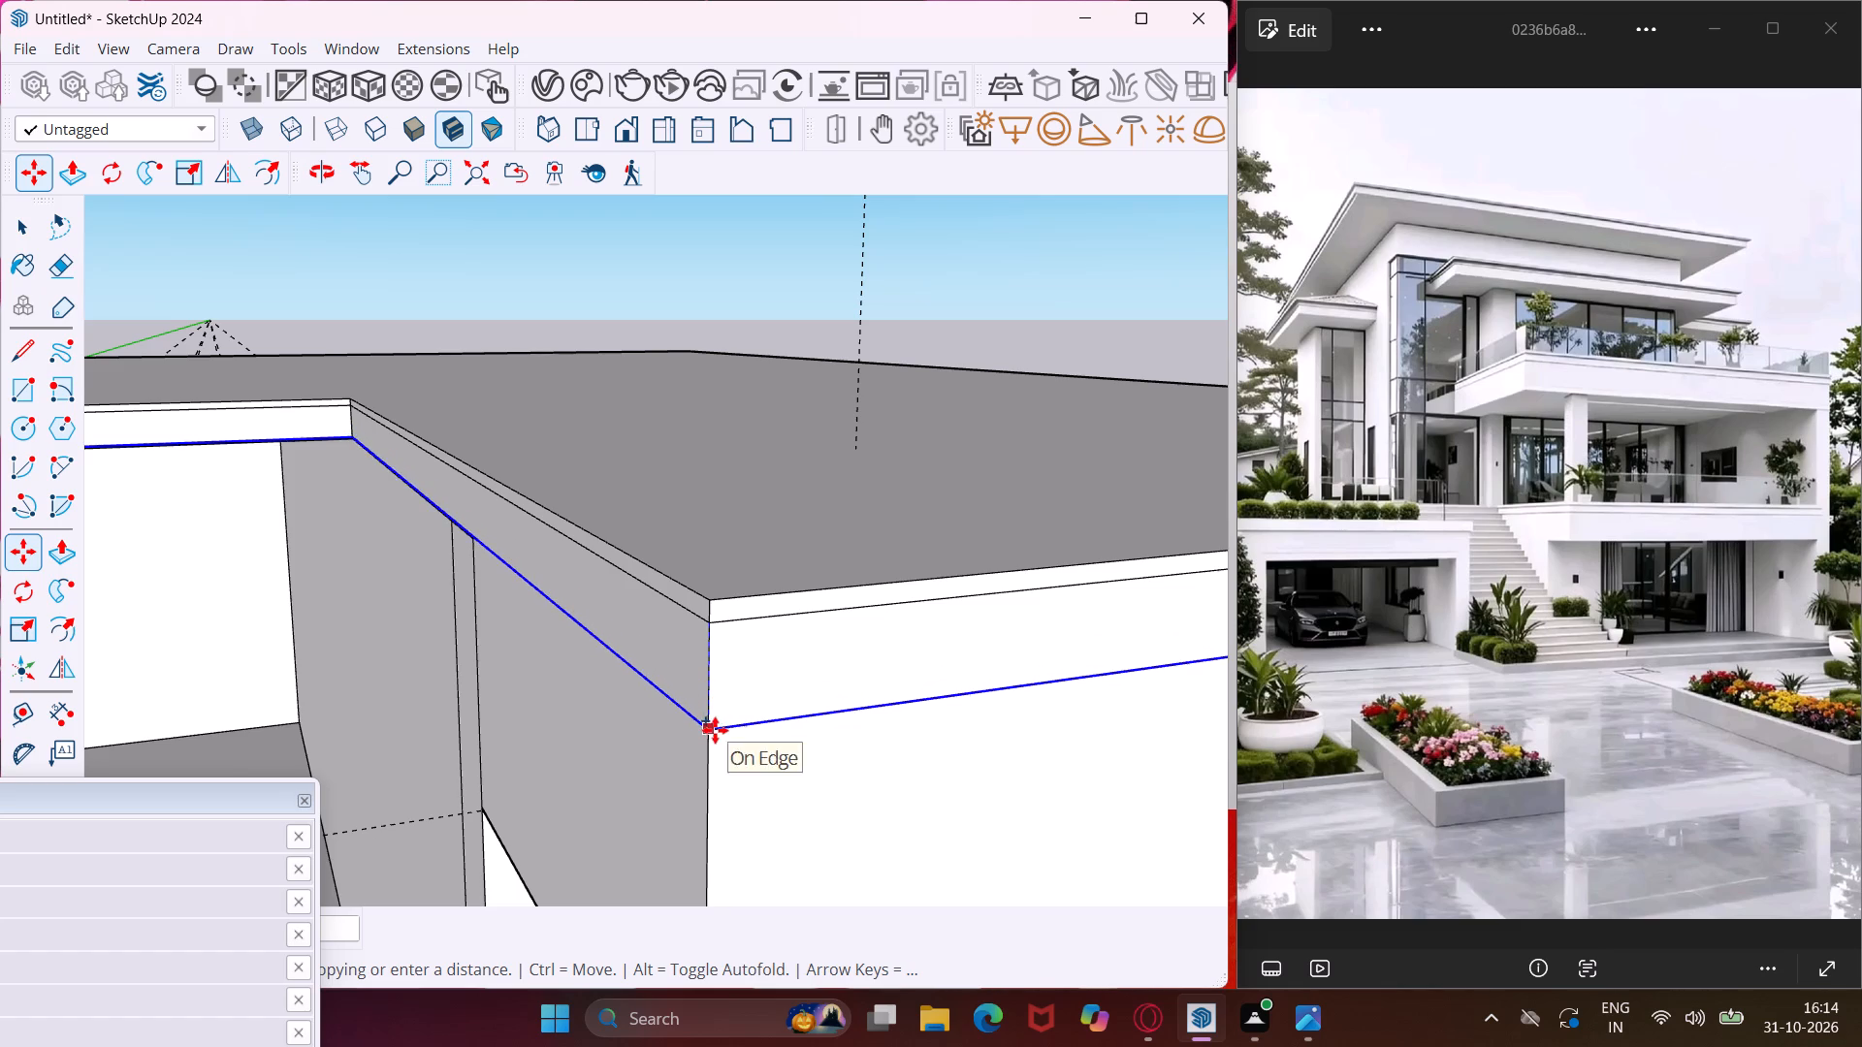
middle_drag(715, 727, 763, 596)
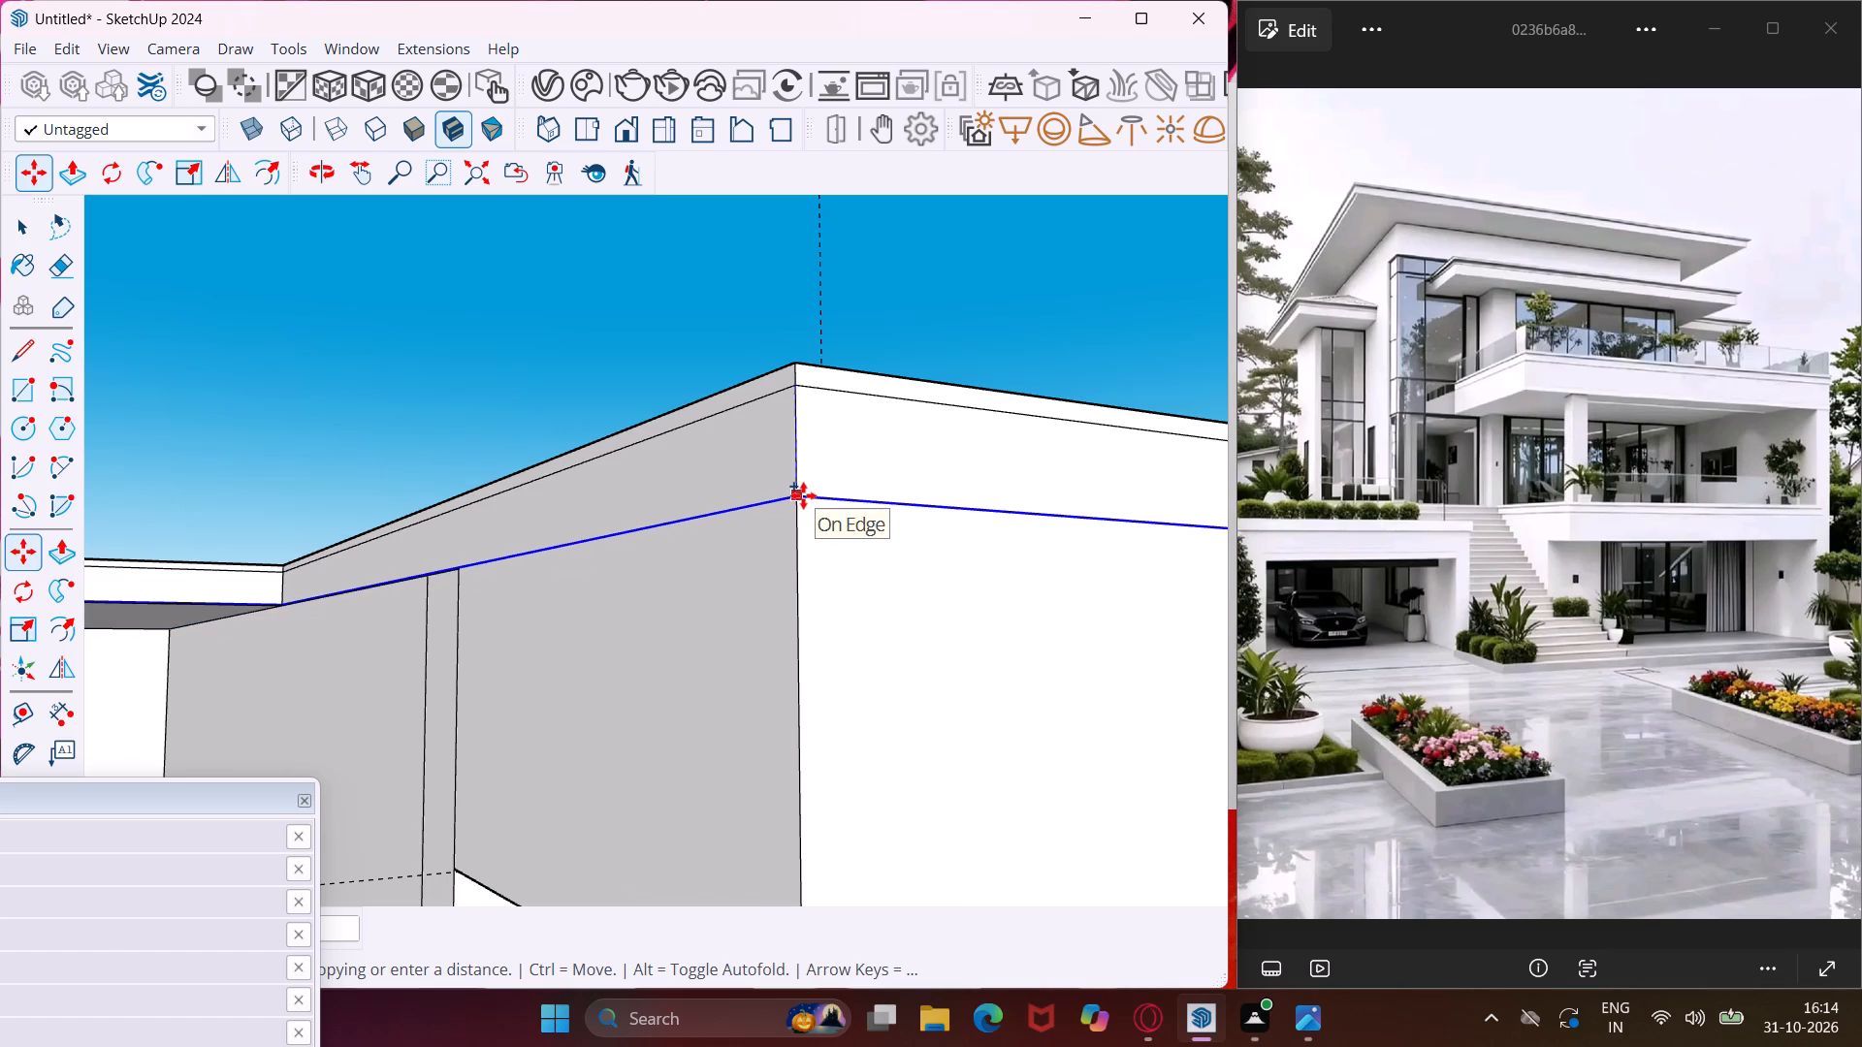
click(803, 495)
scroll(800, 497, up, 10)
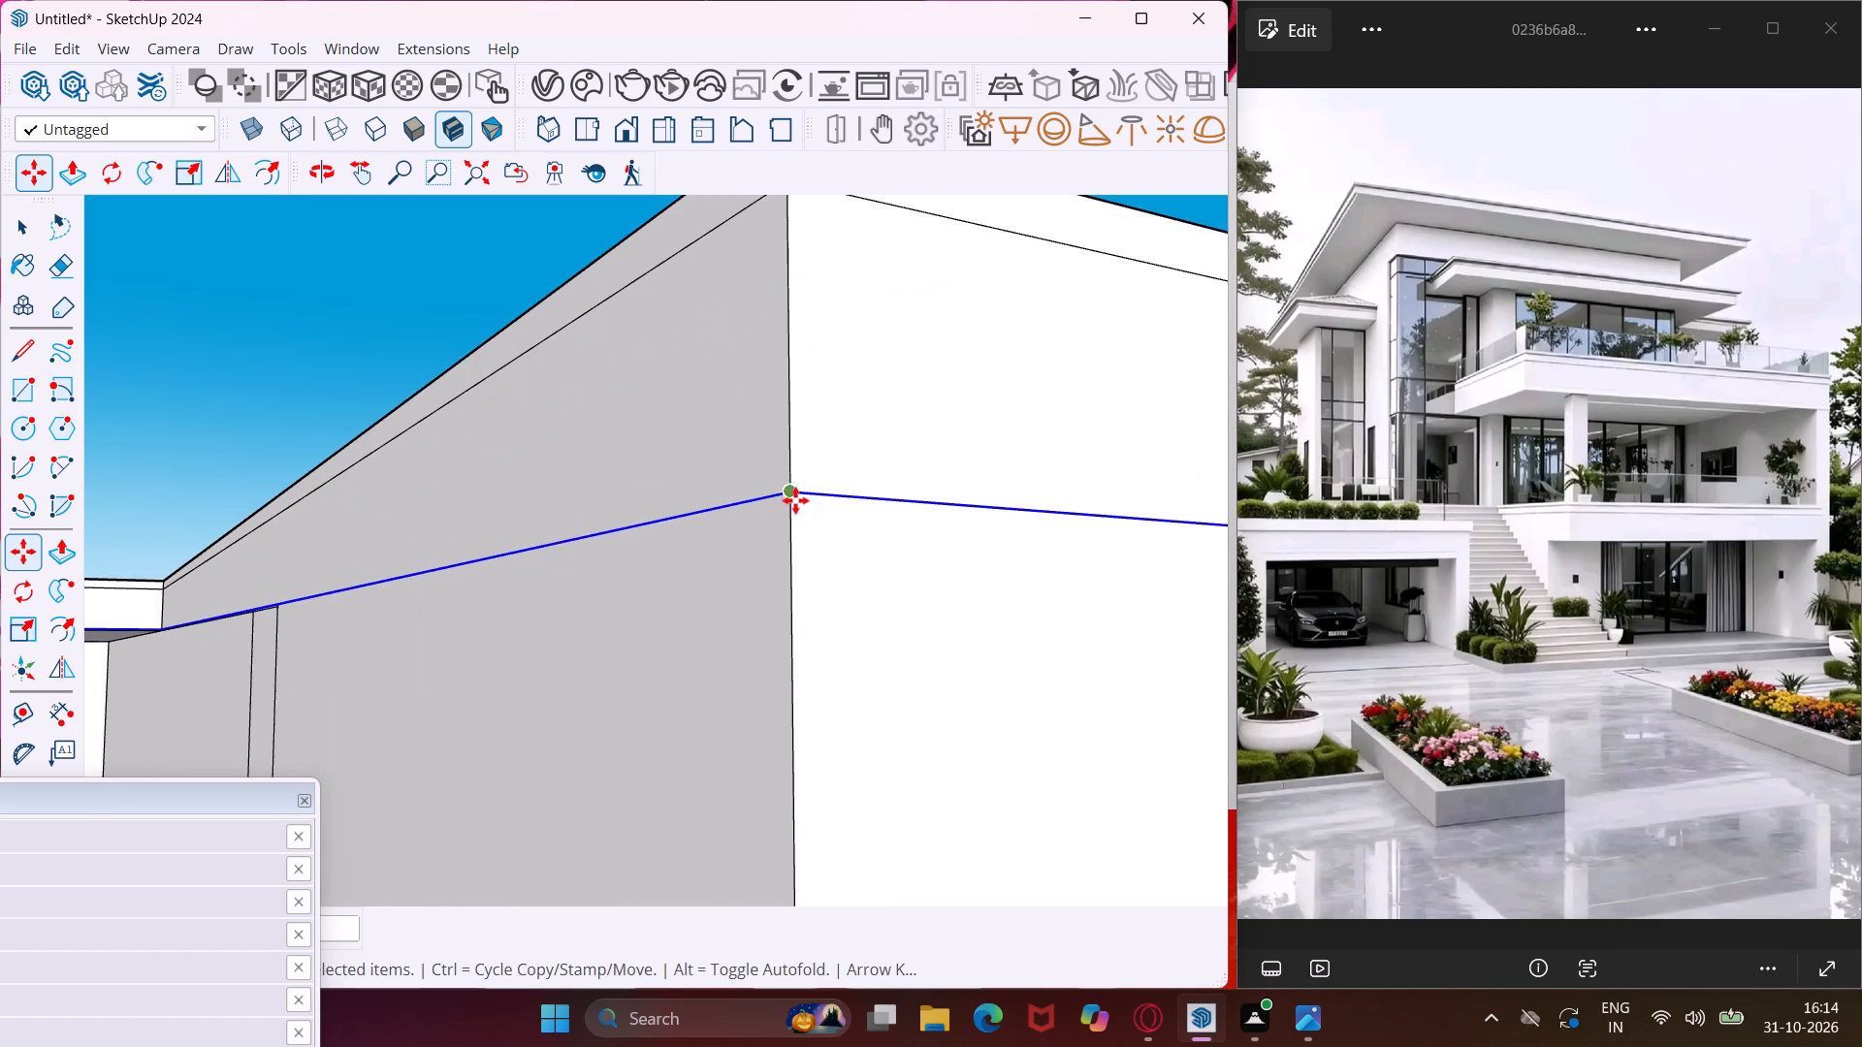
click(789, 492)
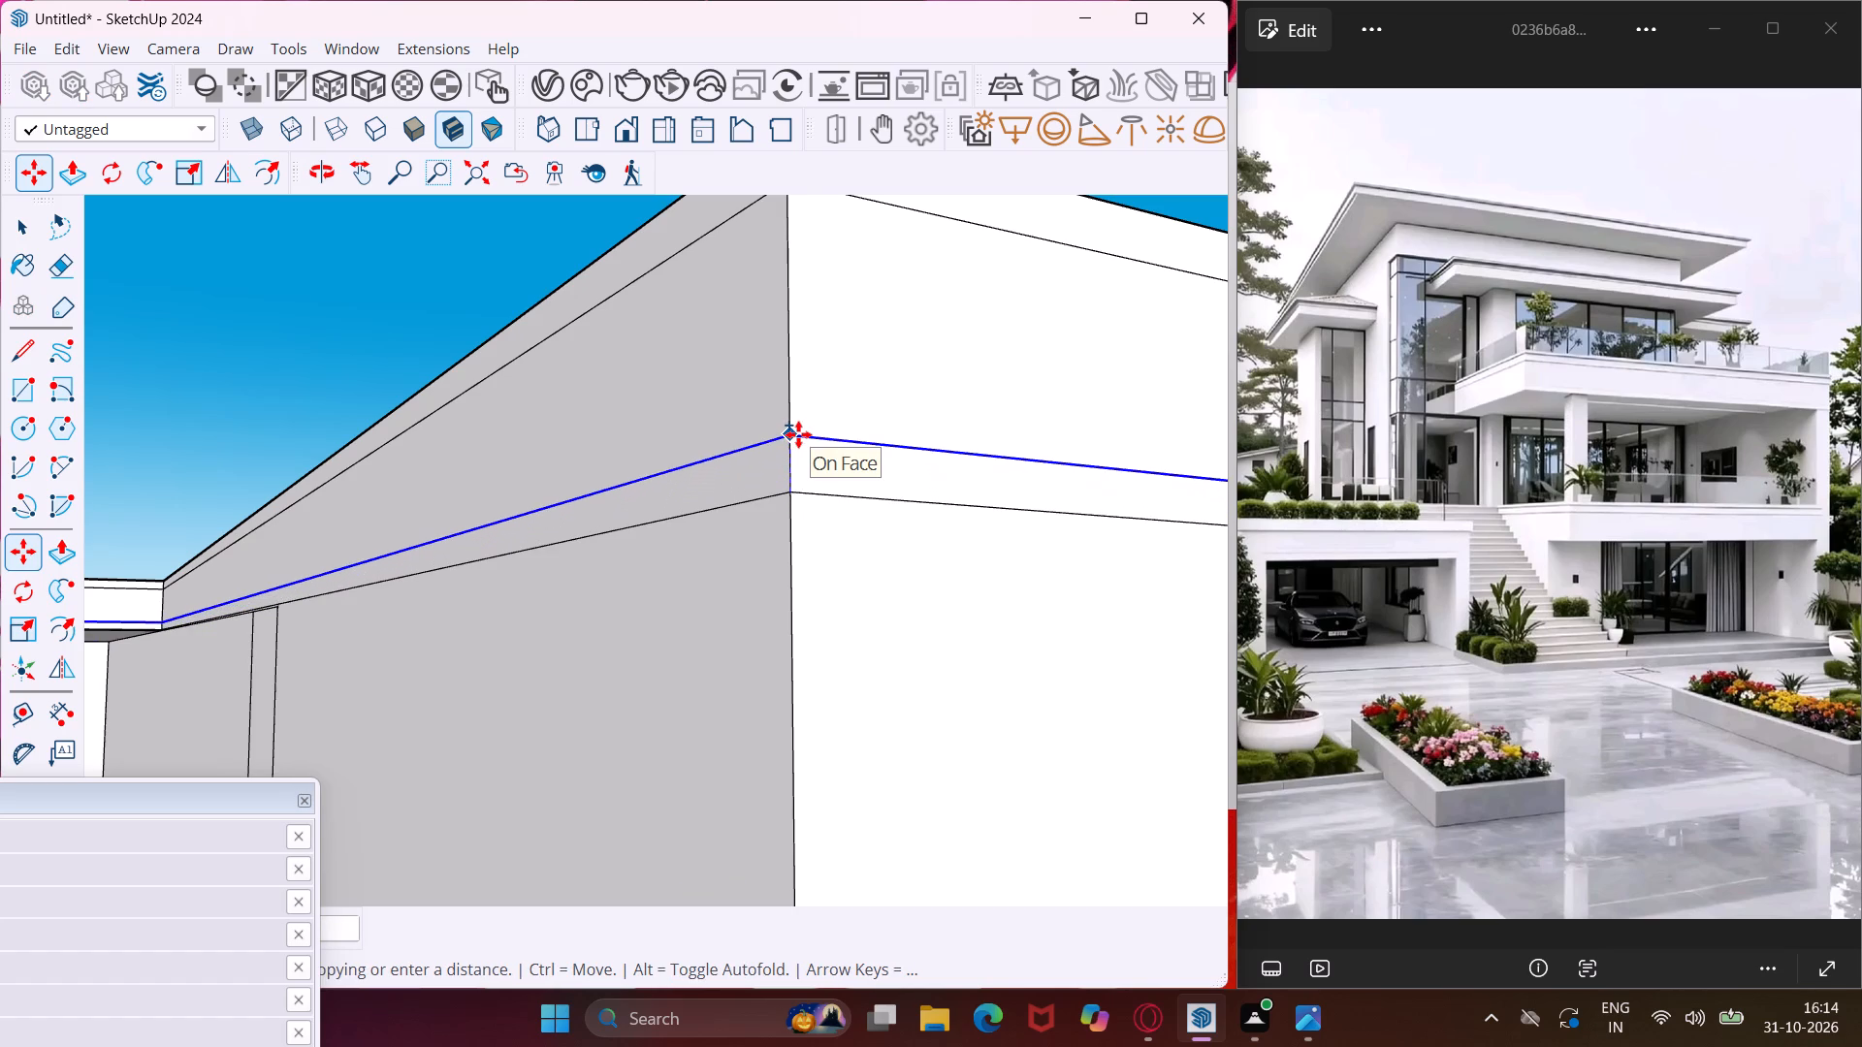
click(798, 434)
middle_drag(798, 434, 775, 524)
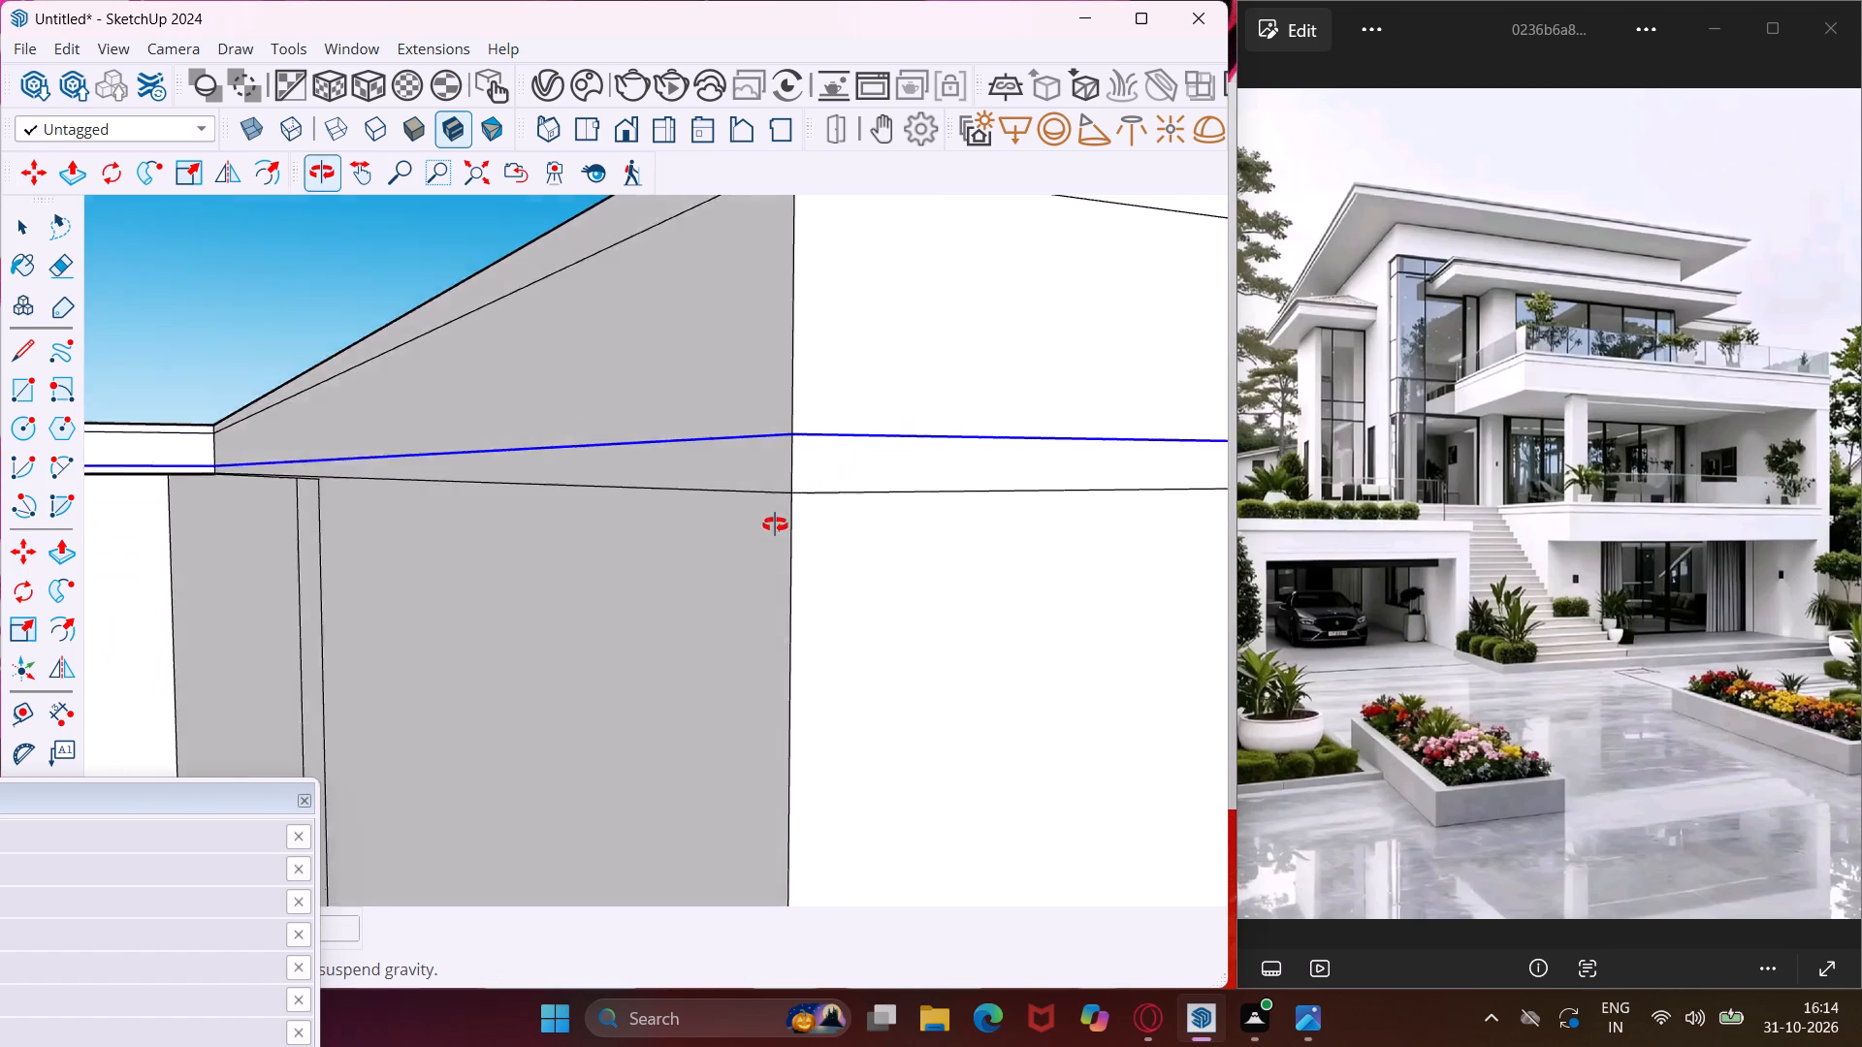
middle_drag(775, 524, 775, 532)
key(Escape)
key(space)
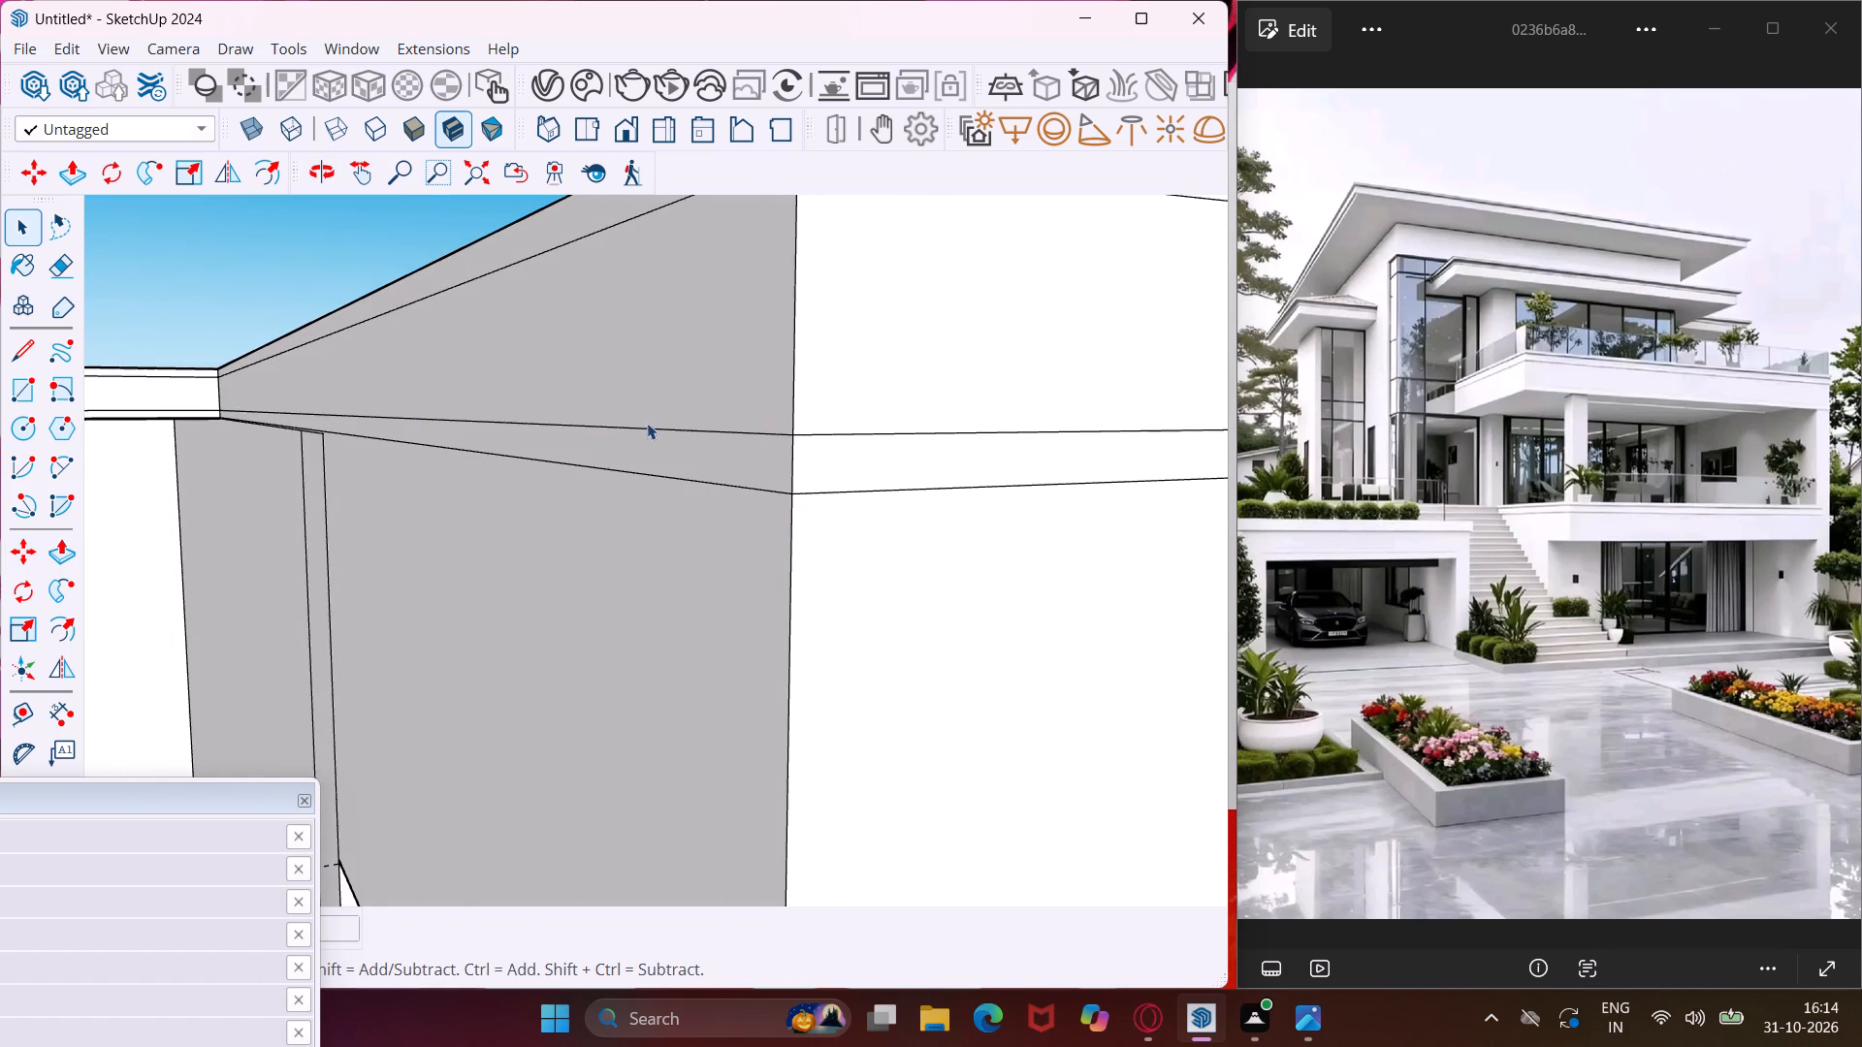
Push/Pull the upper strip slightly outward on the right overhang's side facing the middle bay, and repeat the same offset on its front.
scroll(646, 423, down, 11)
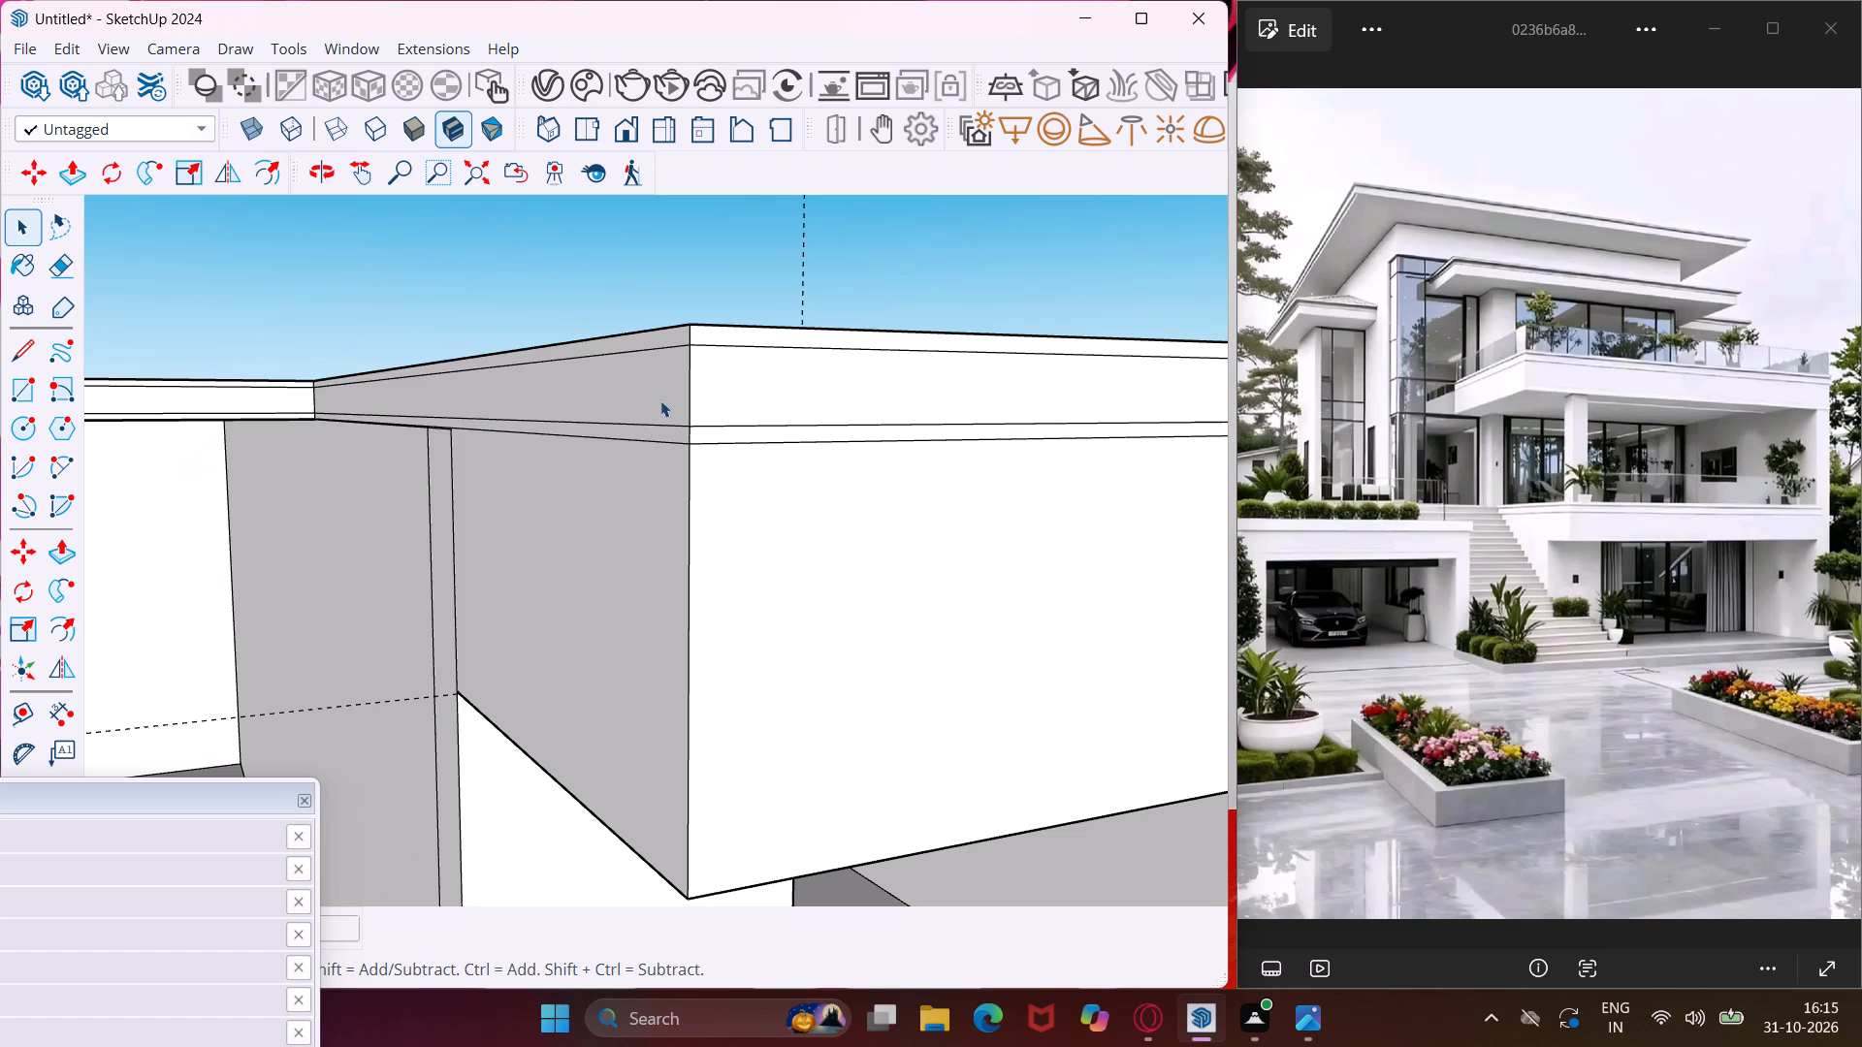
scroll(683, 338, up, 15)
click(676, 338)
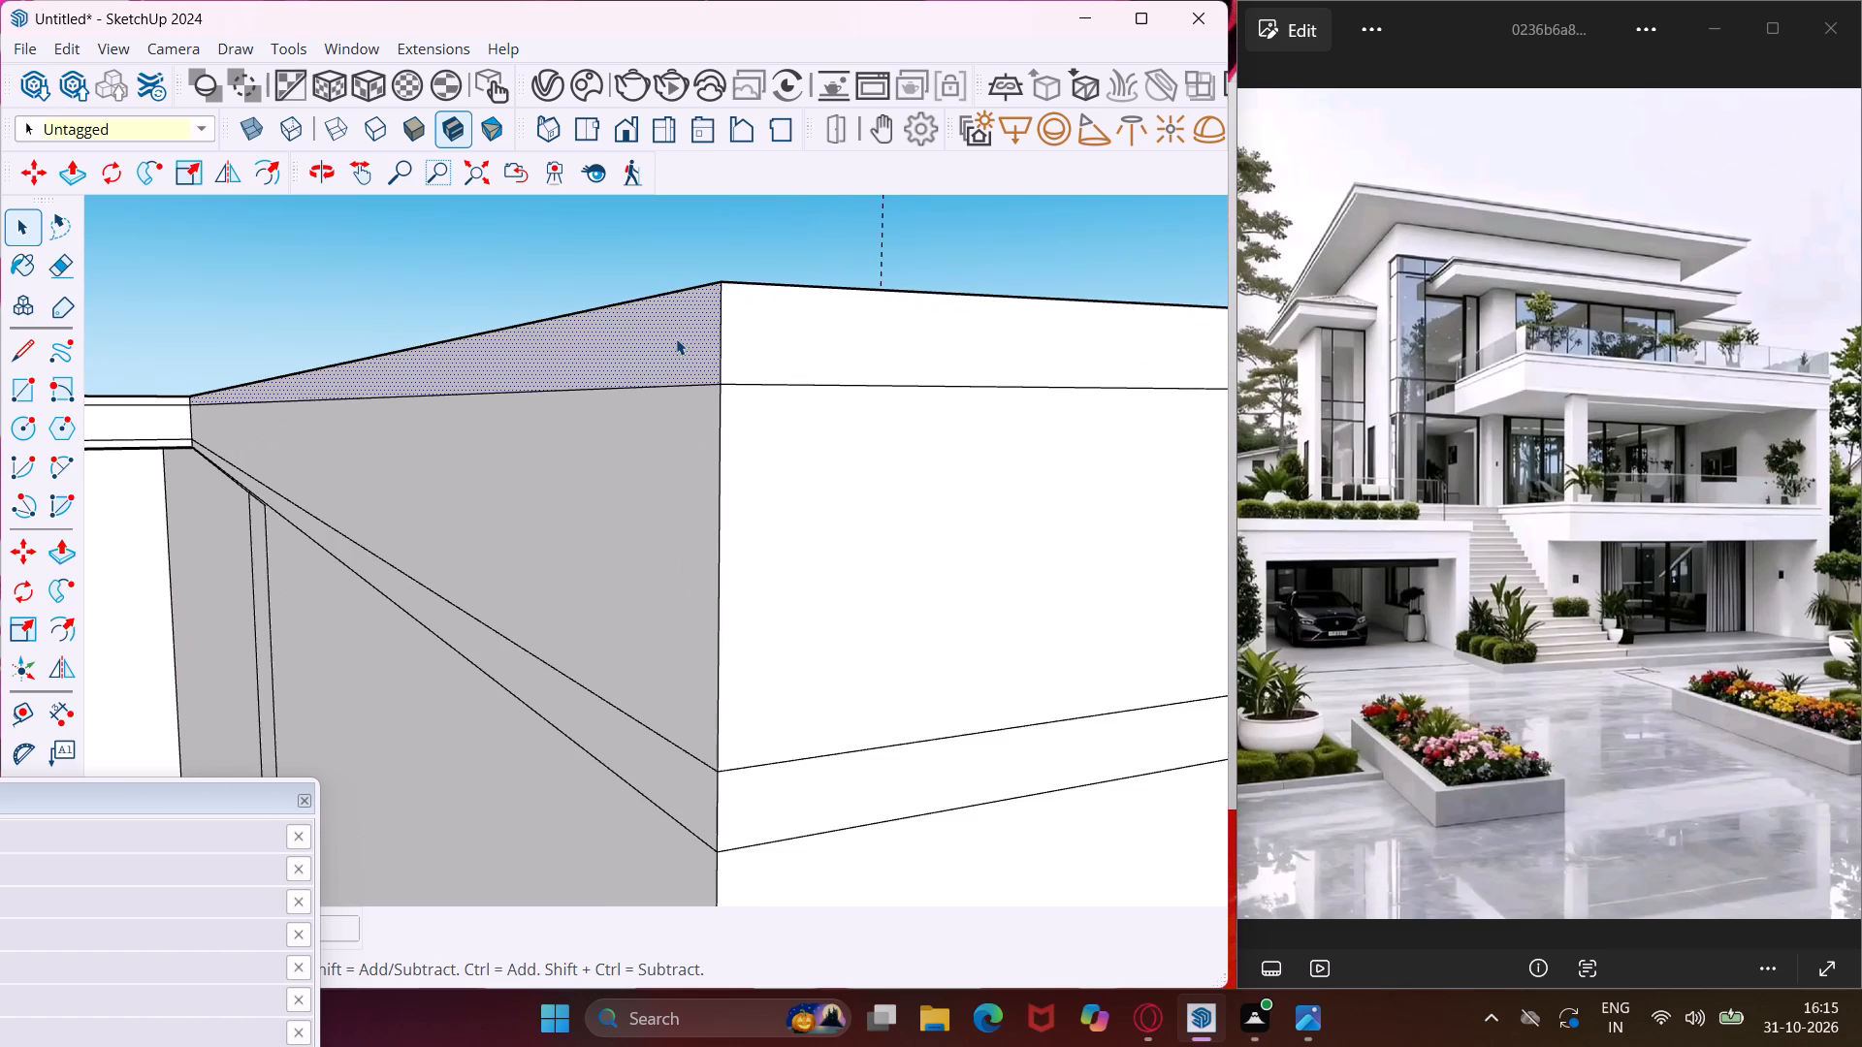
key(p)
click(676, 338)
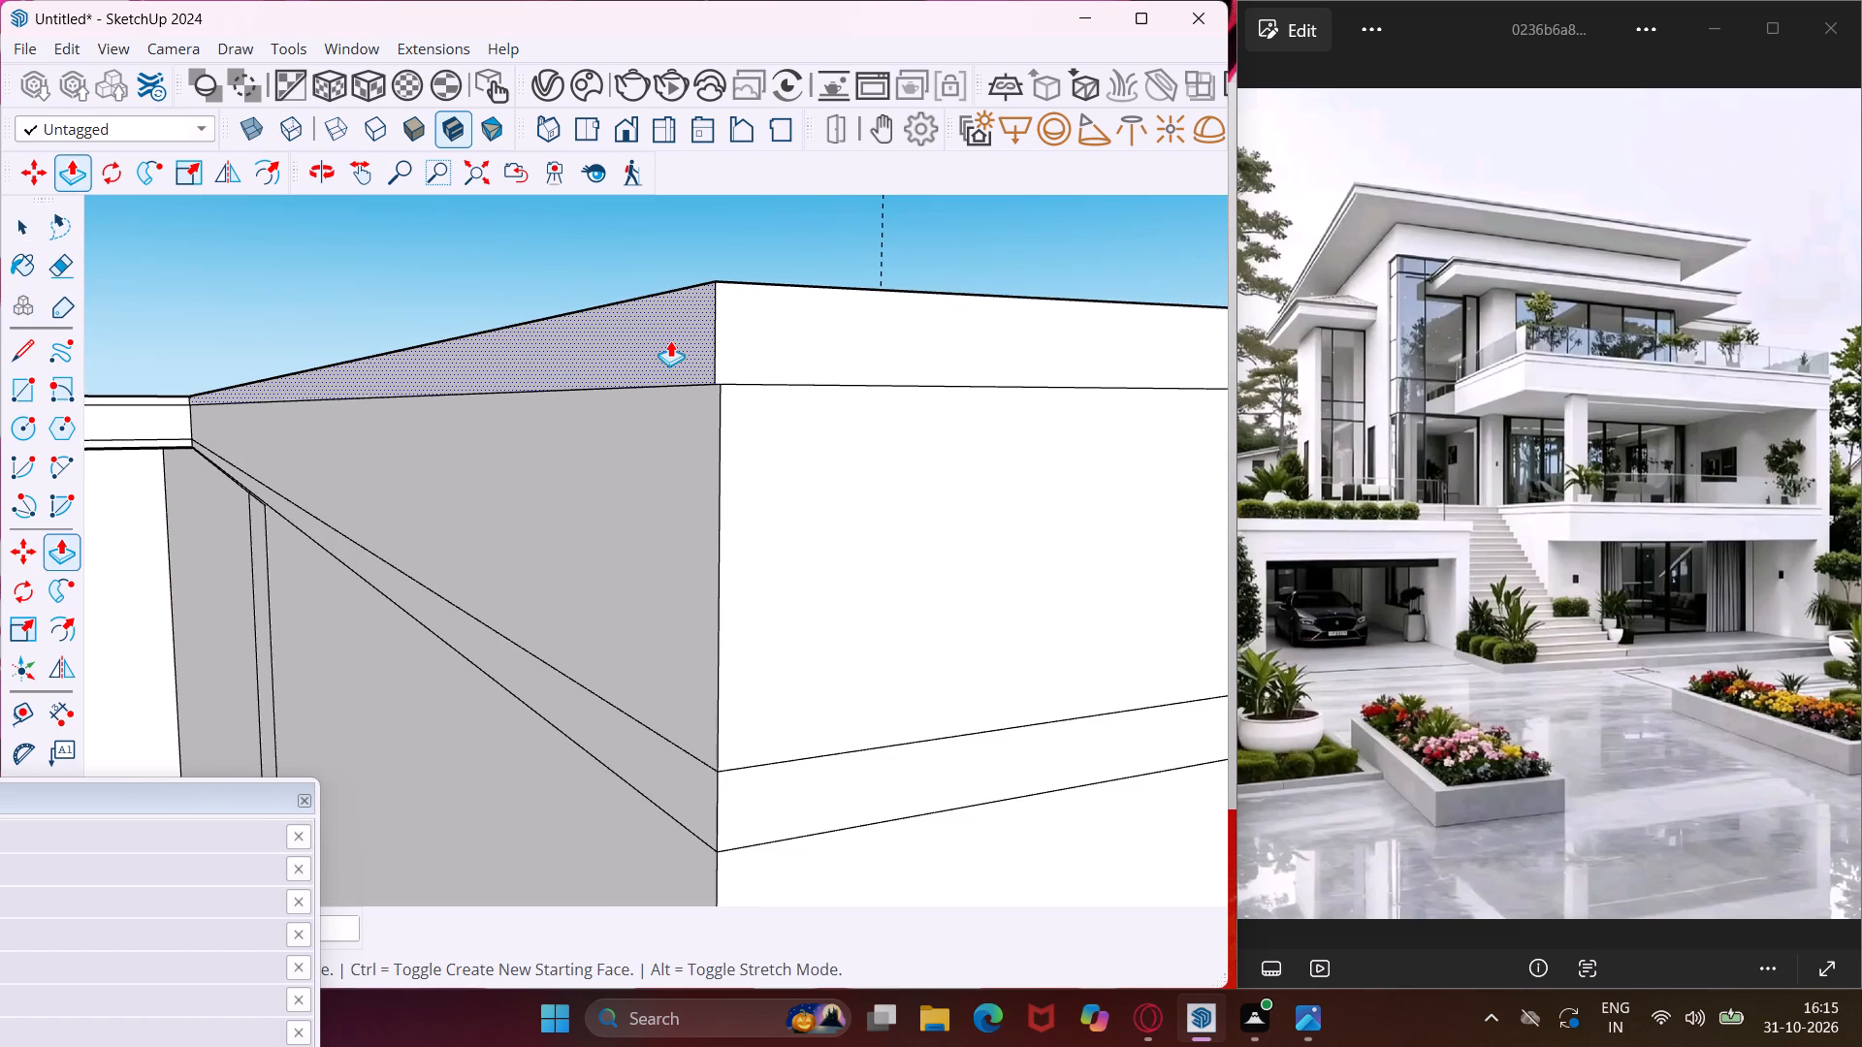
click(662, 342)
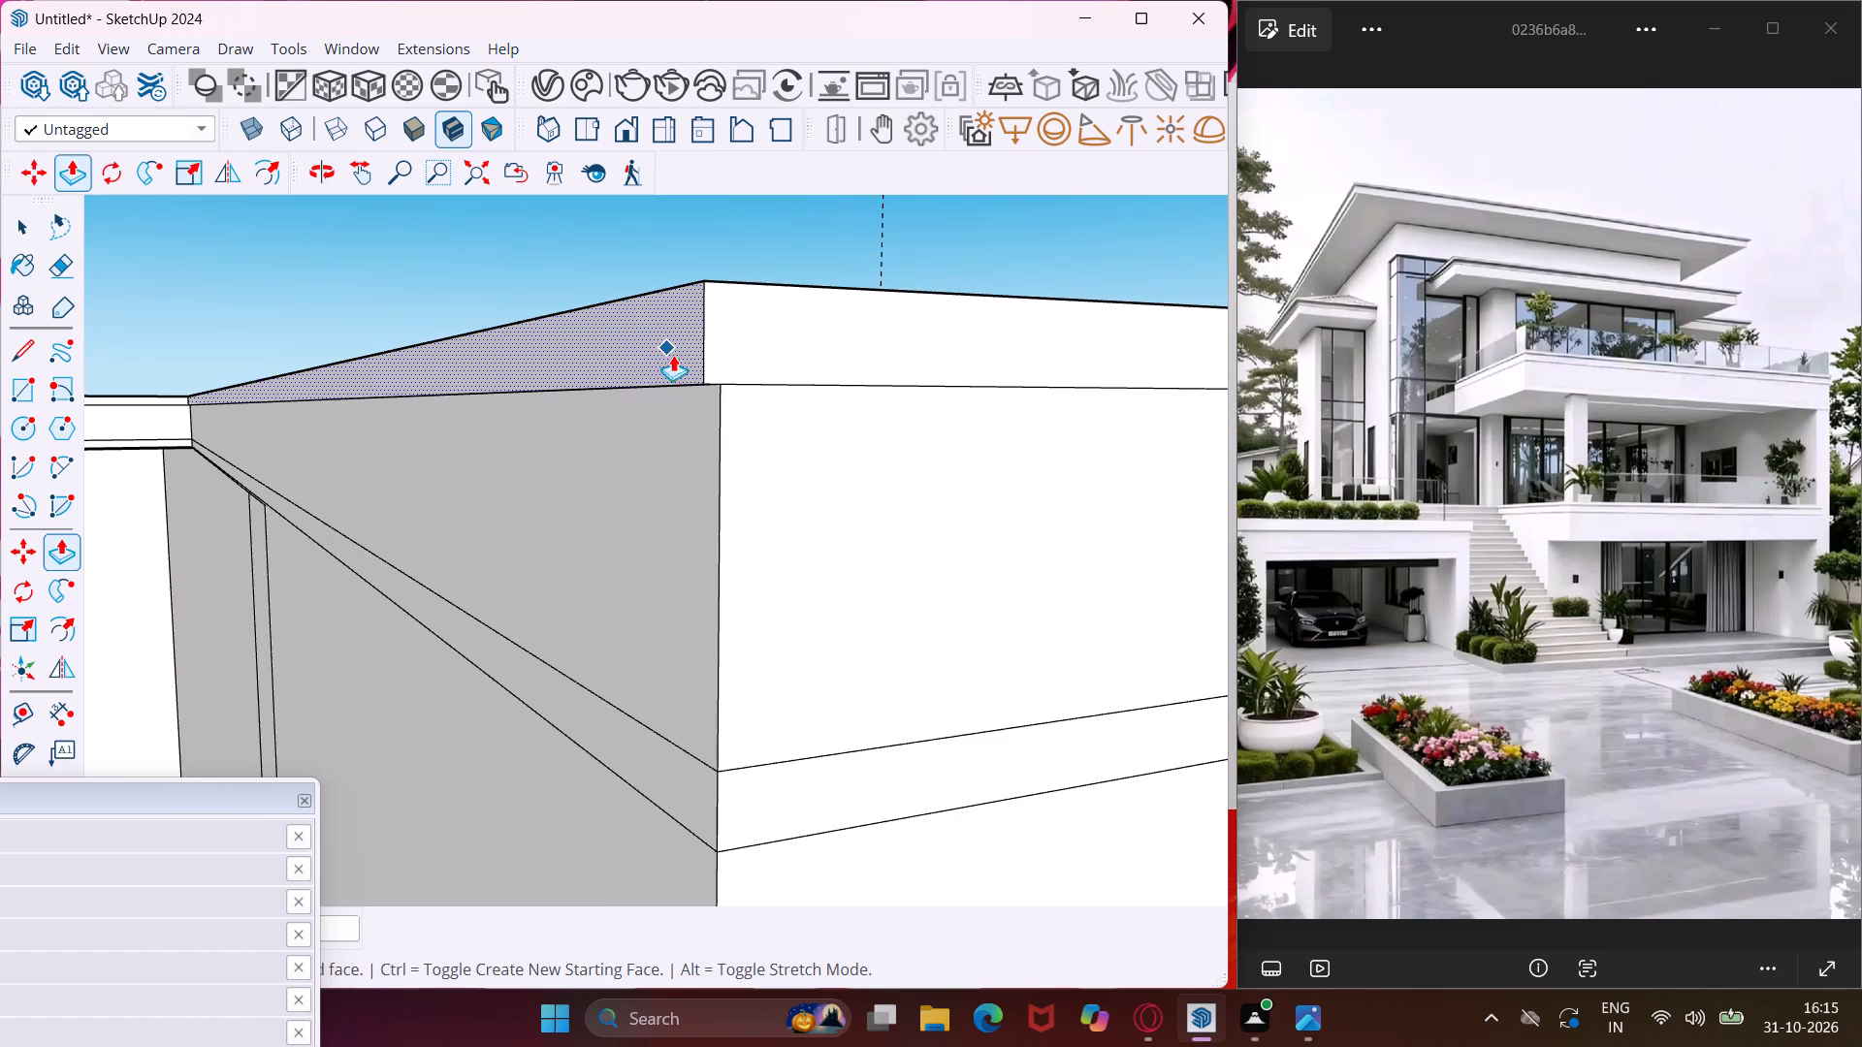
key(Escape)
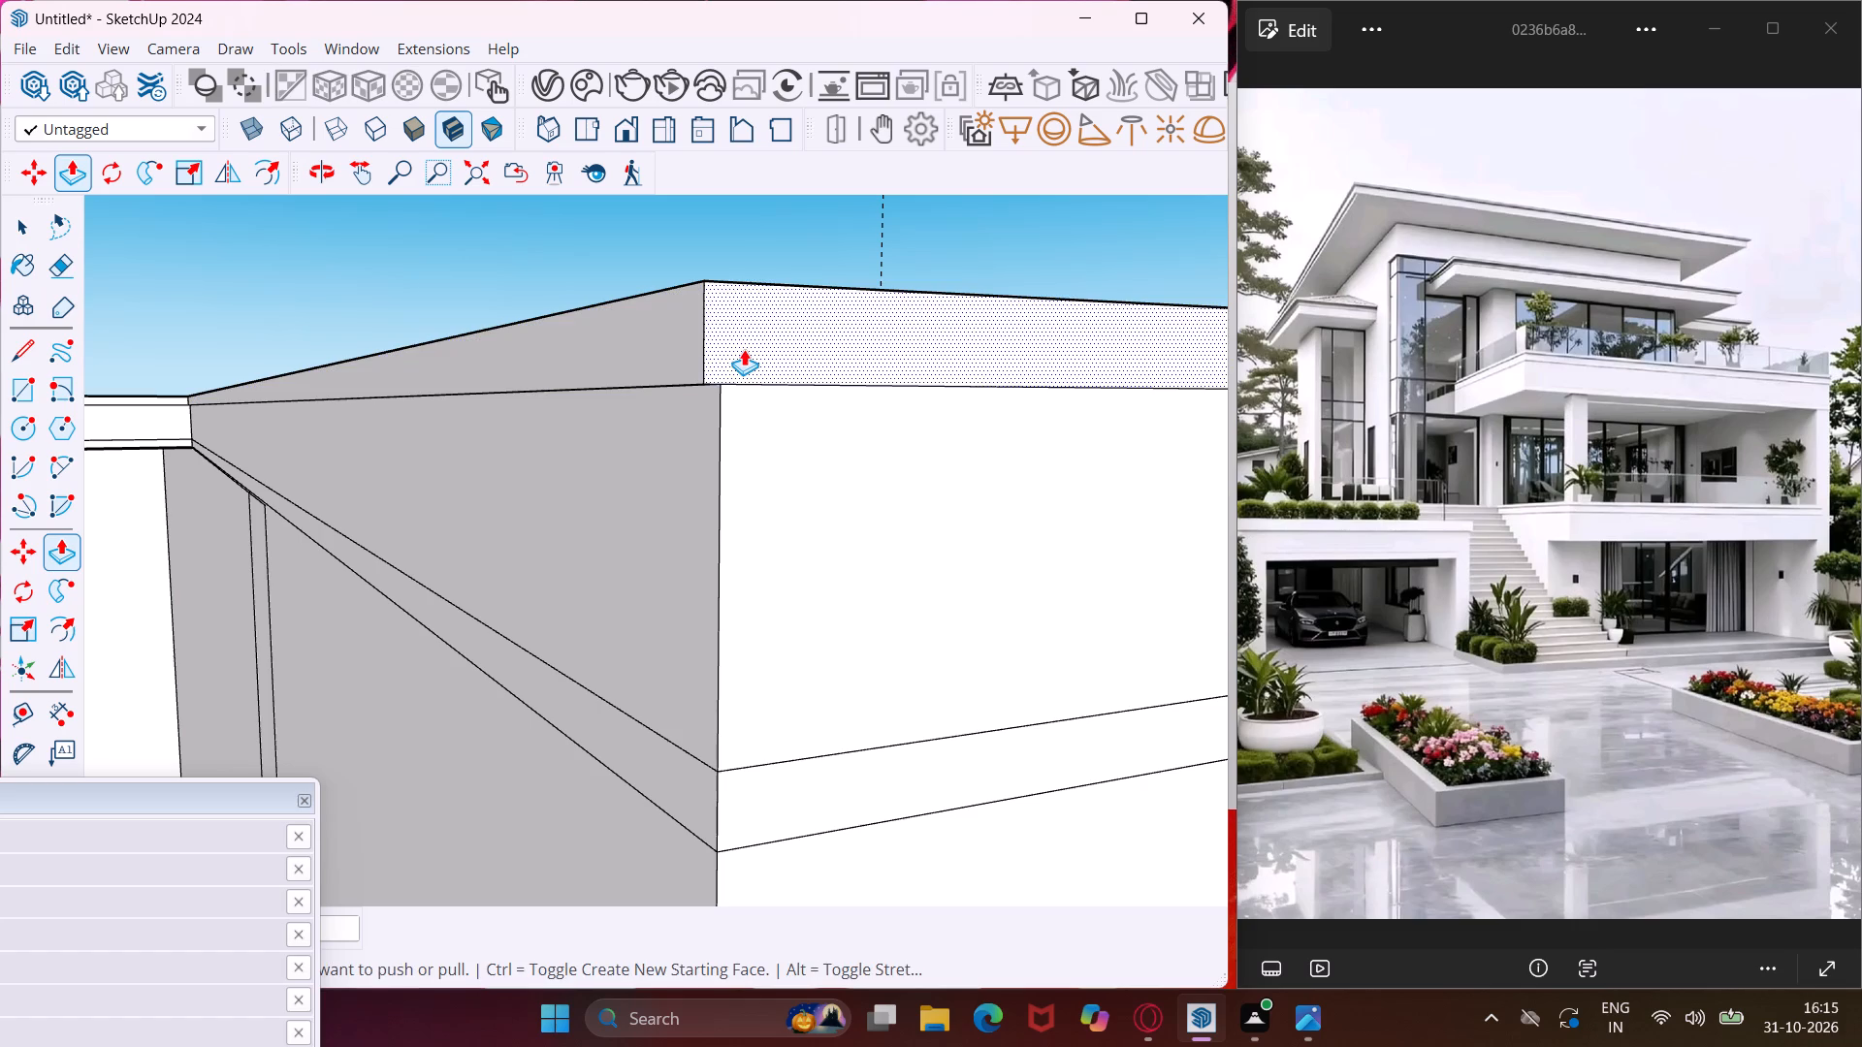
double_click(744, 349)
Repeat the same outward offset on the lower strip along the right overhang's inner side and front.
scroll(726, 812, up, 5)
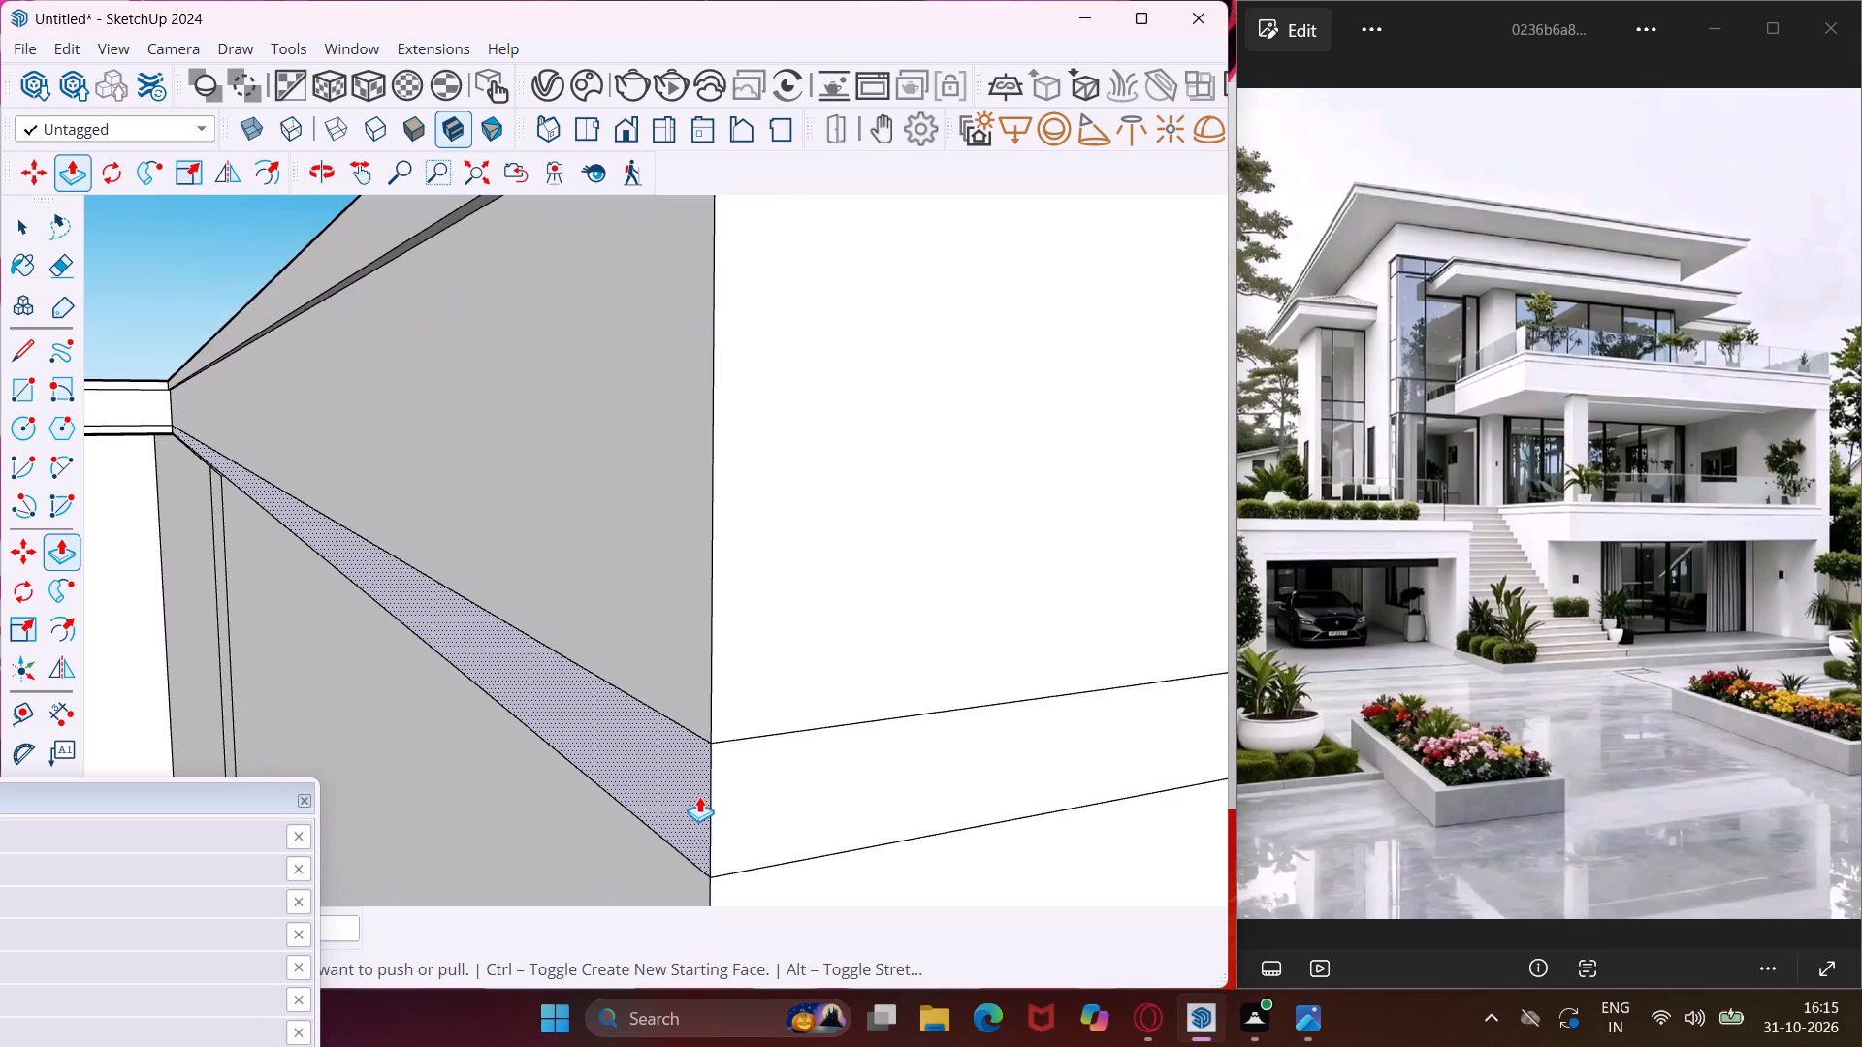
double_click(692, 794)
double_click(744, 785)
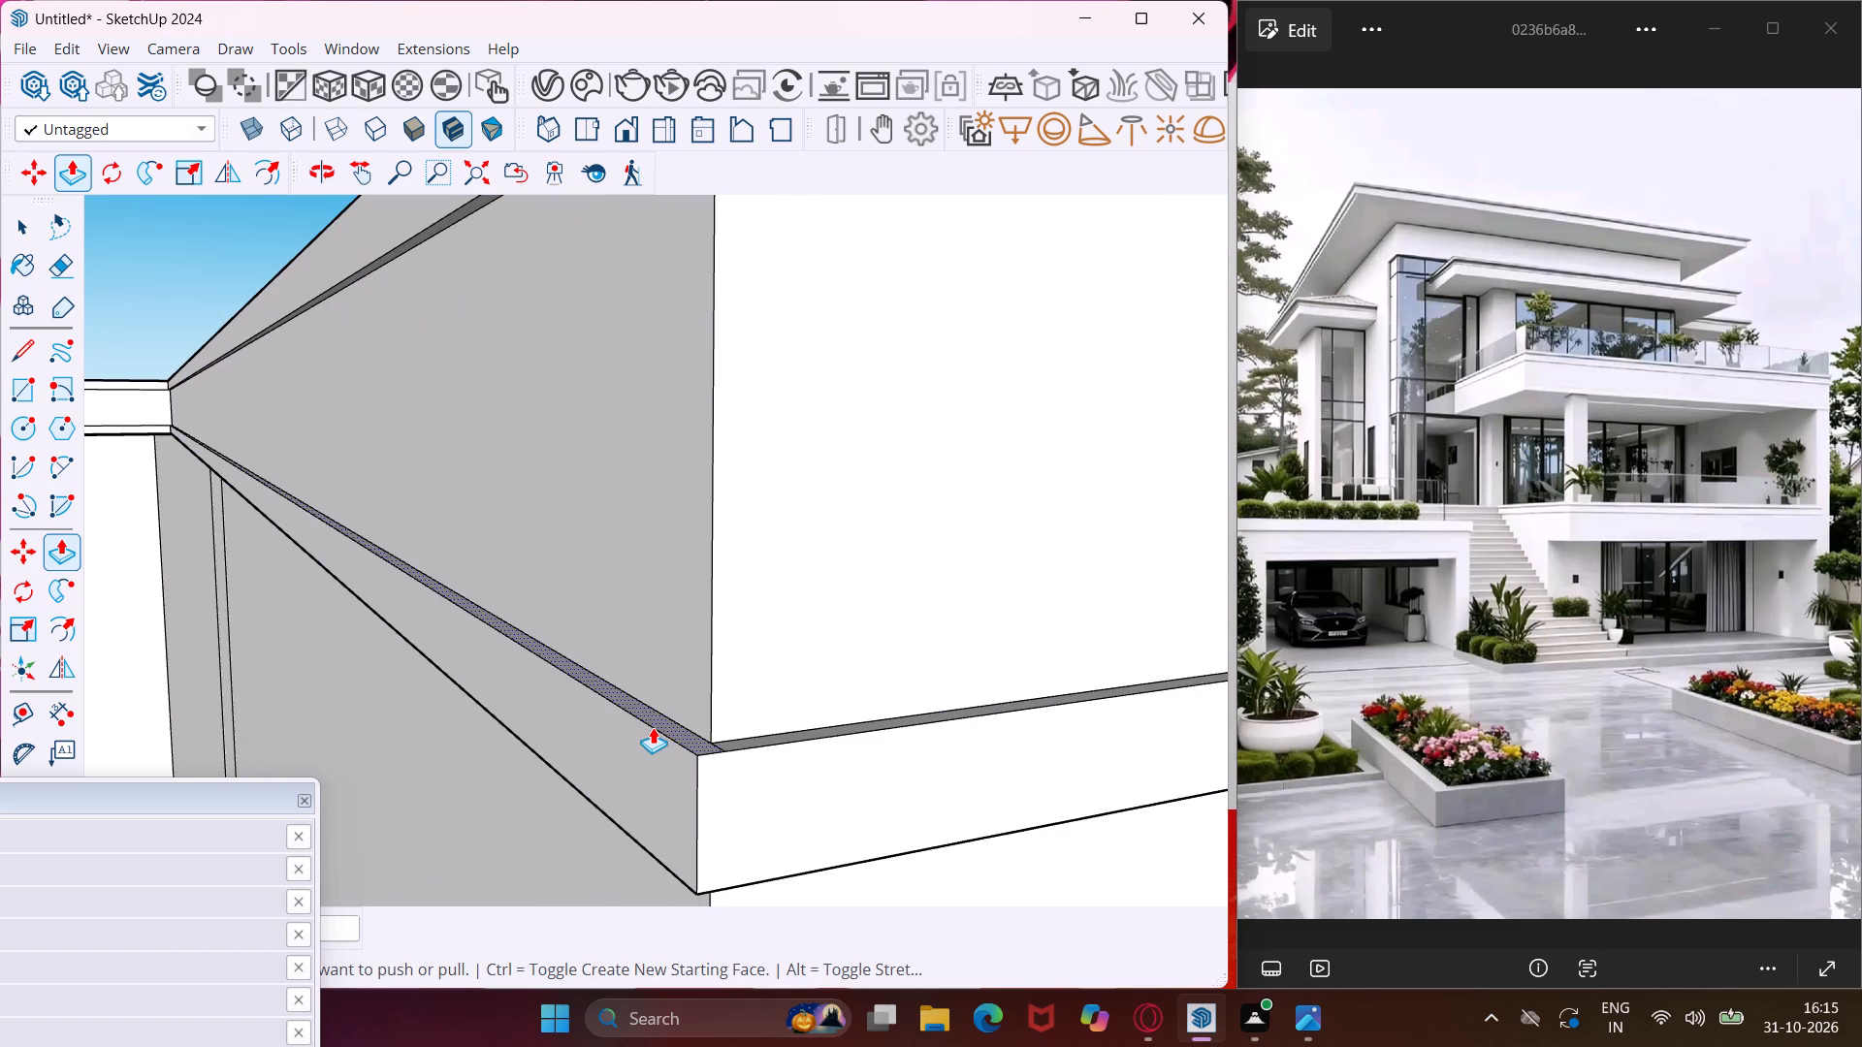
Repeat the same outward offset on the upper and lower strips along the middle bay's recessed front edge.
scroll(632, 747, down, 6)
scroll(560, 668, down, 19)
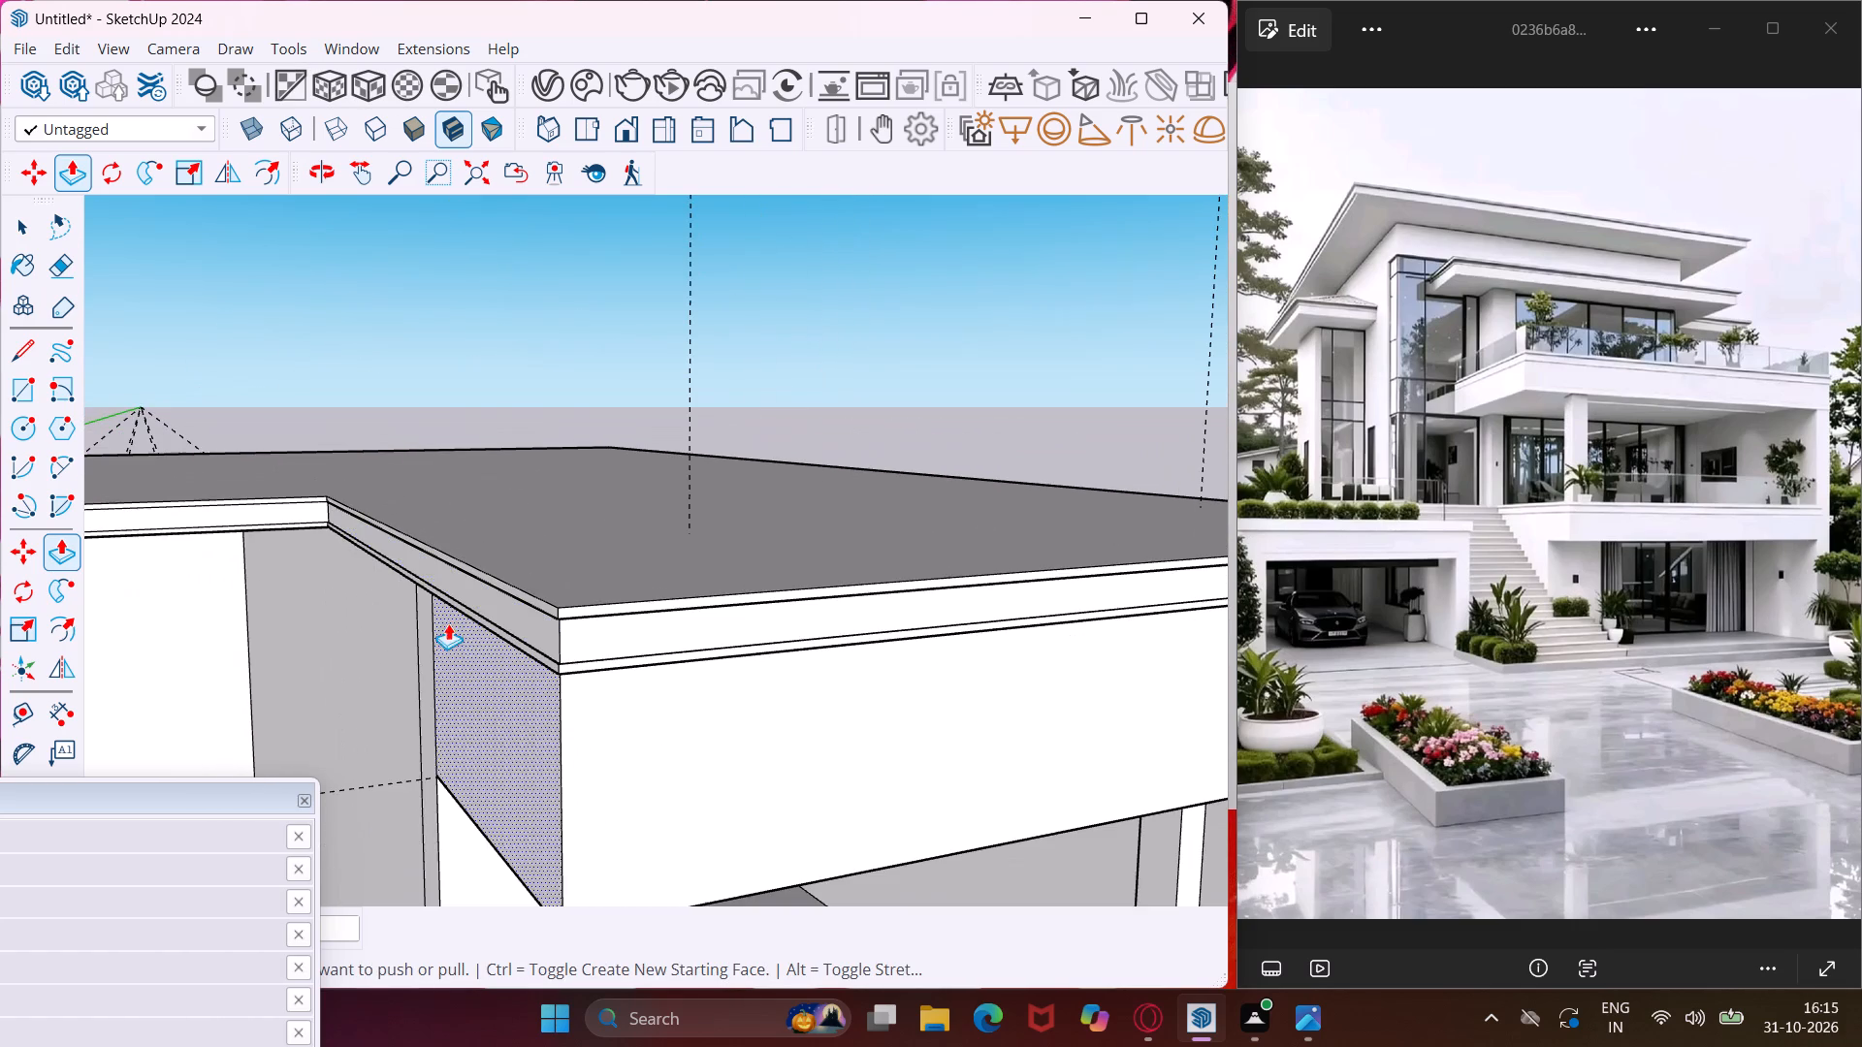
scroll(242, 492, up, 20)
scroll(242, 492, up, 1)
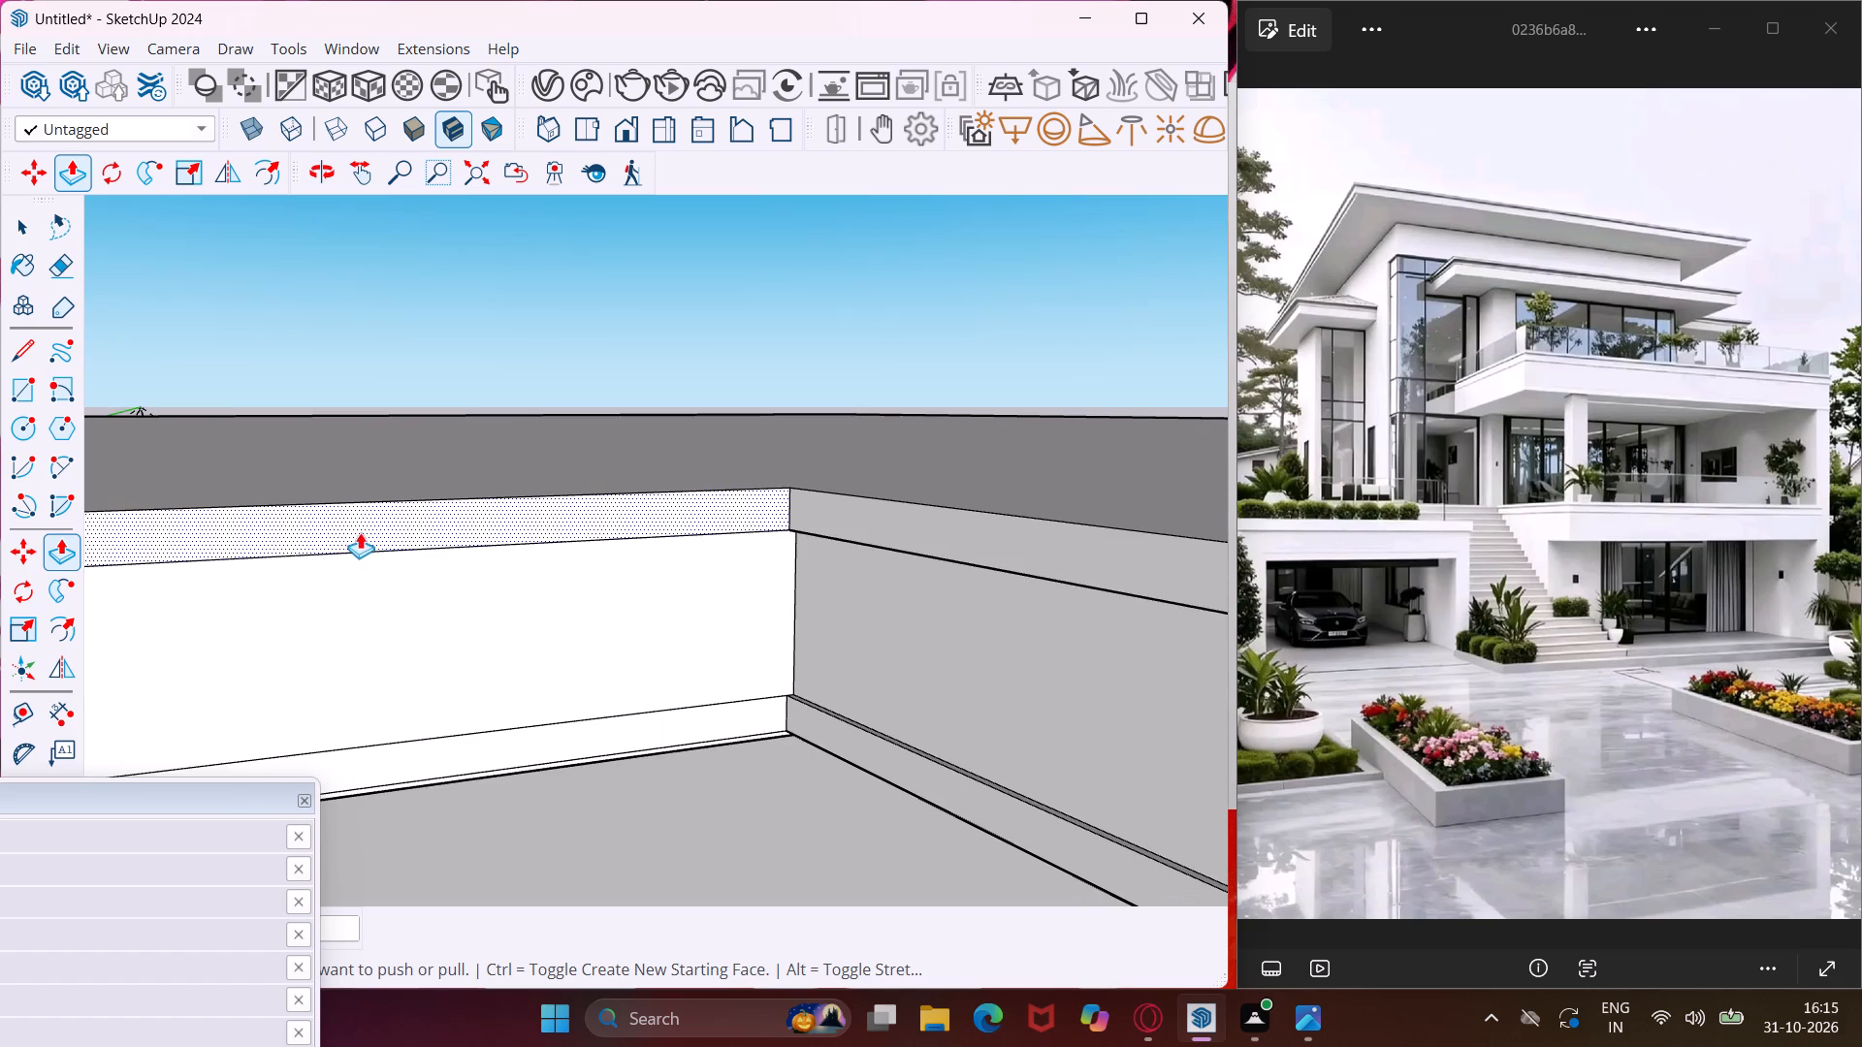
double_click(373, 531)
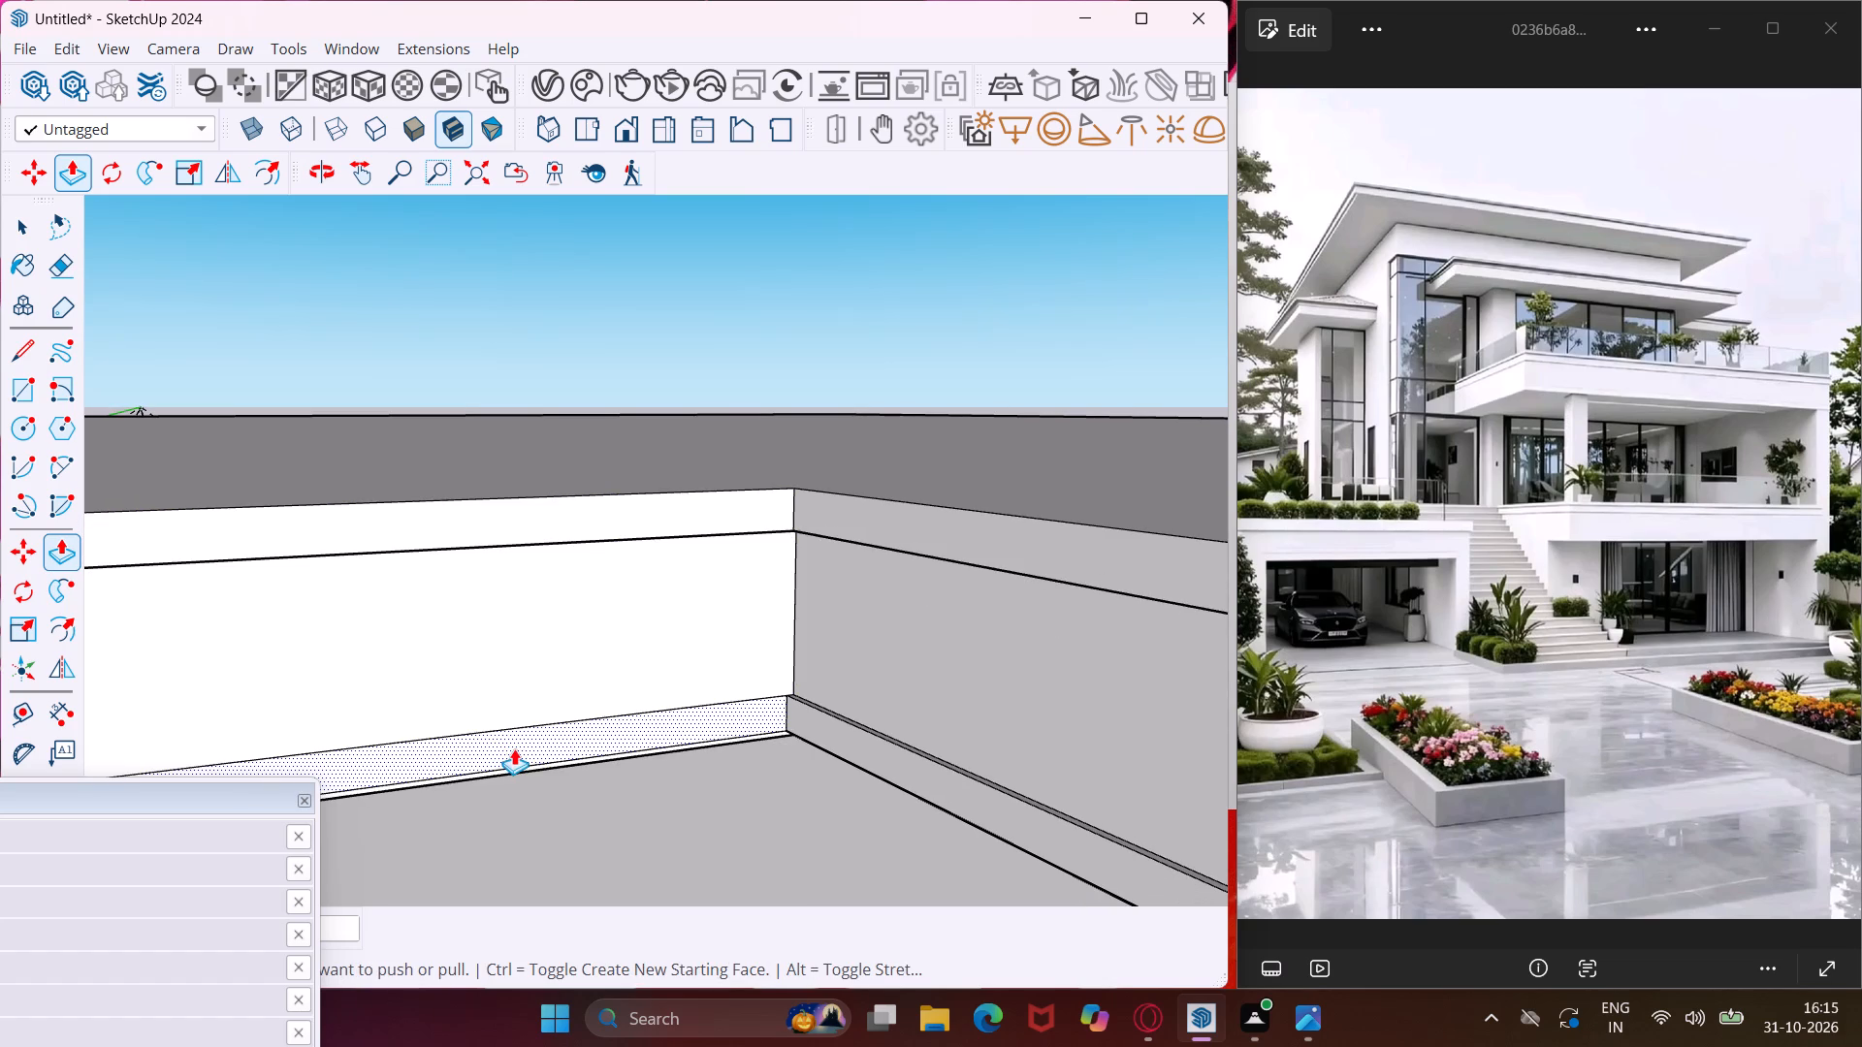
double_click(515, 745)
middle_drag(515, 702, 495, 574)
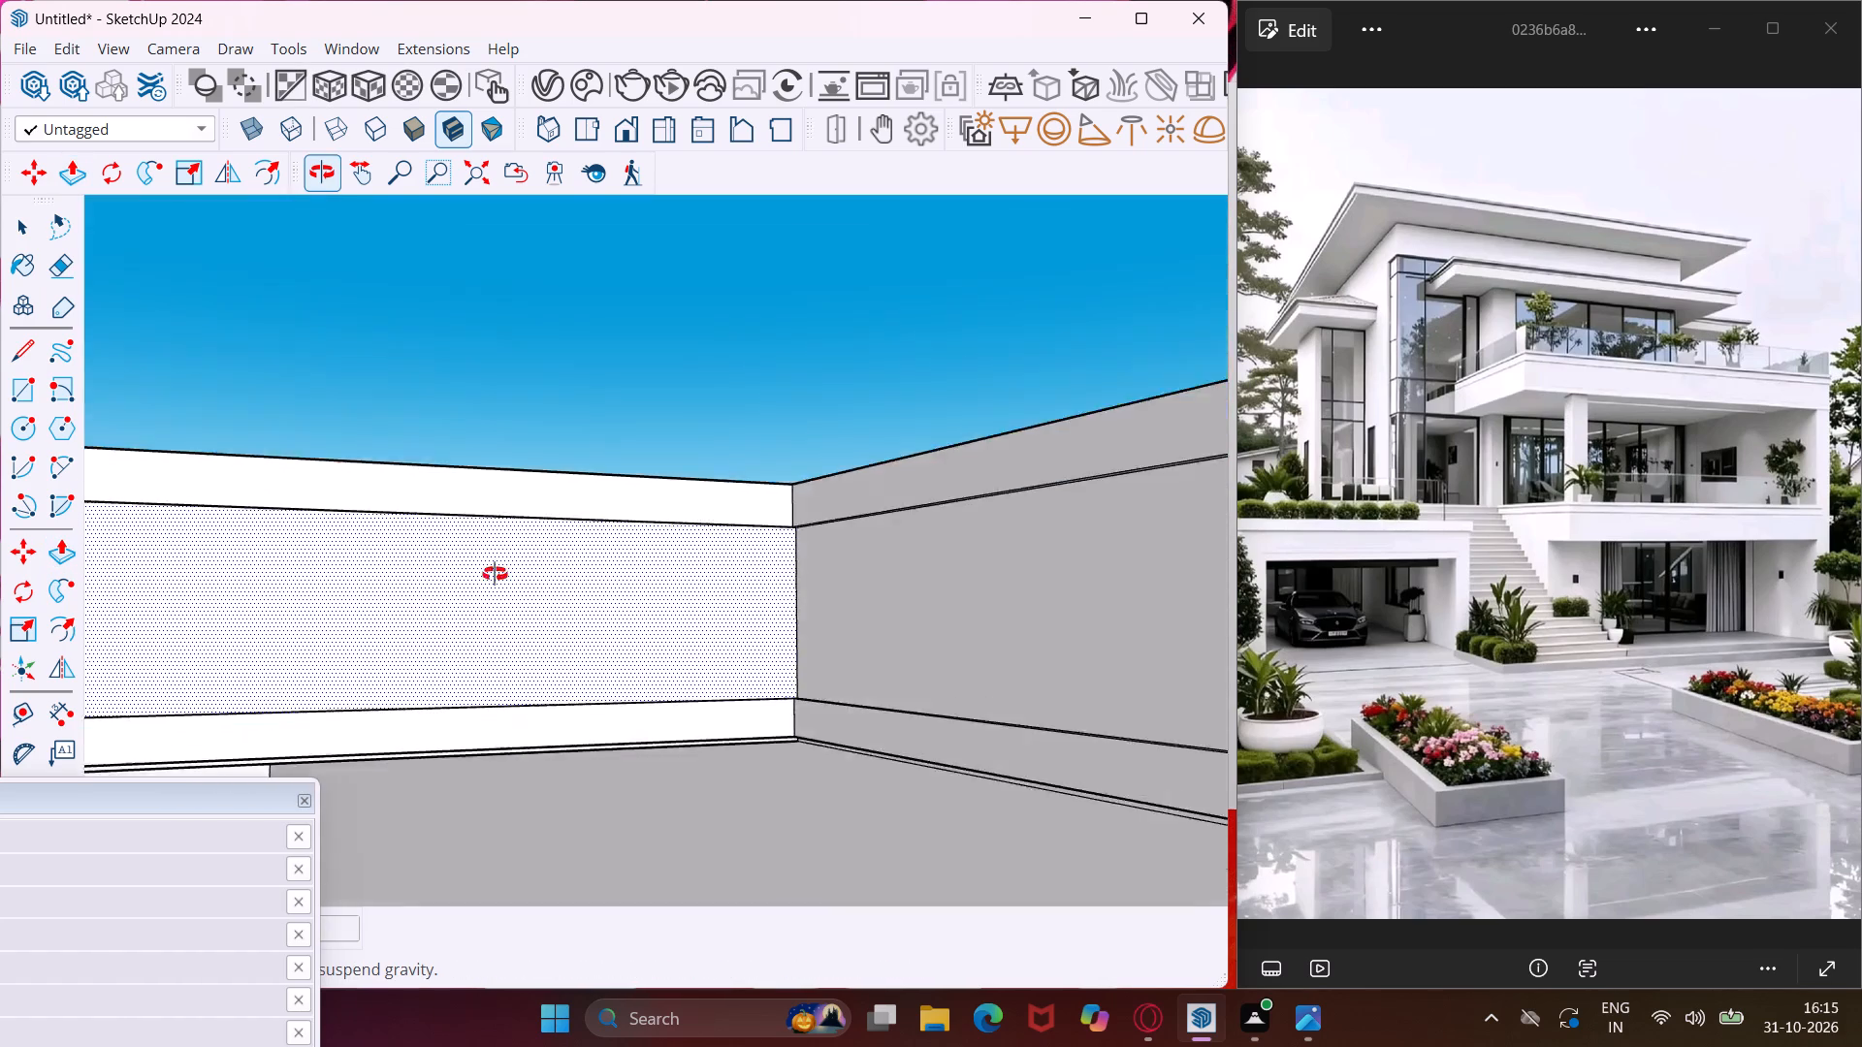
middle_drag(495, 574, 694, 886)
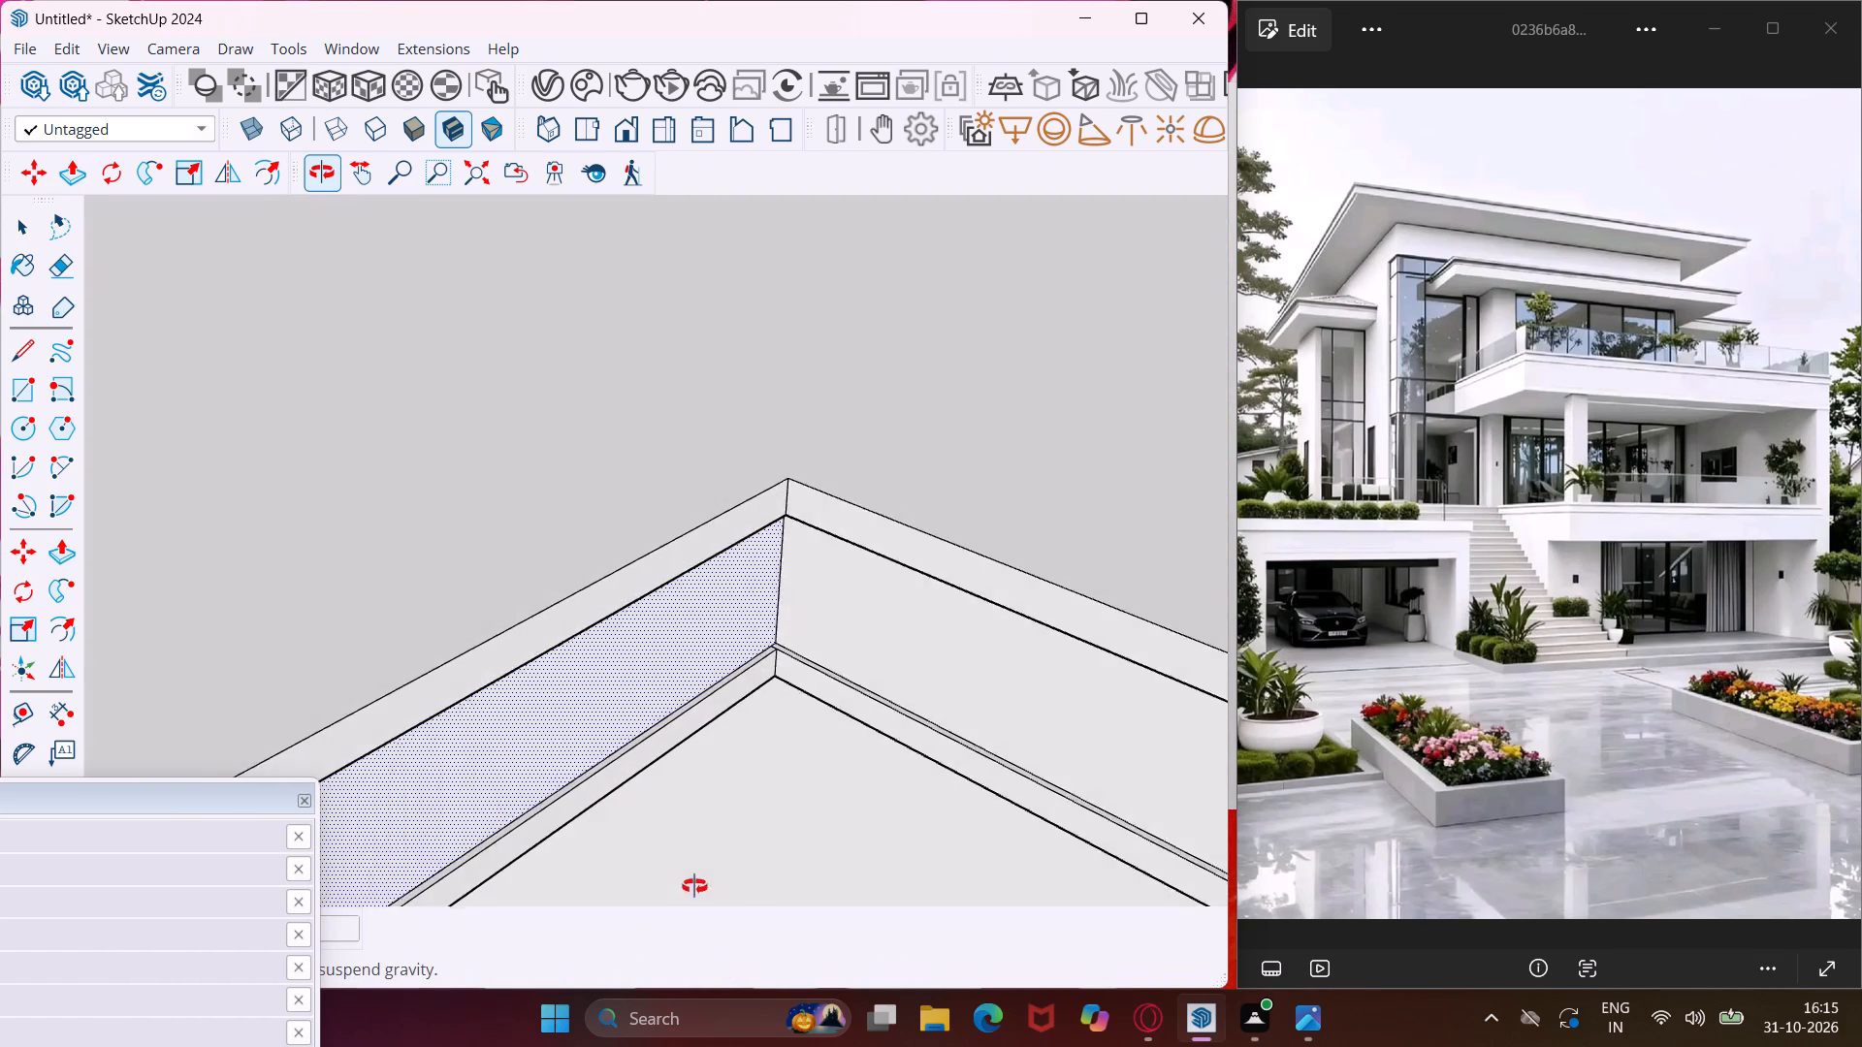
middle_drag(694, 886, 694, 885)
scroll(502, 540, down, 12)
scroll(465, 534, down, 13)
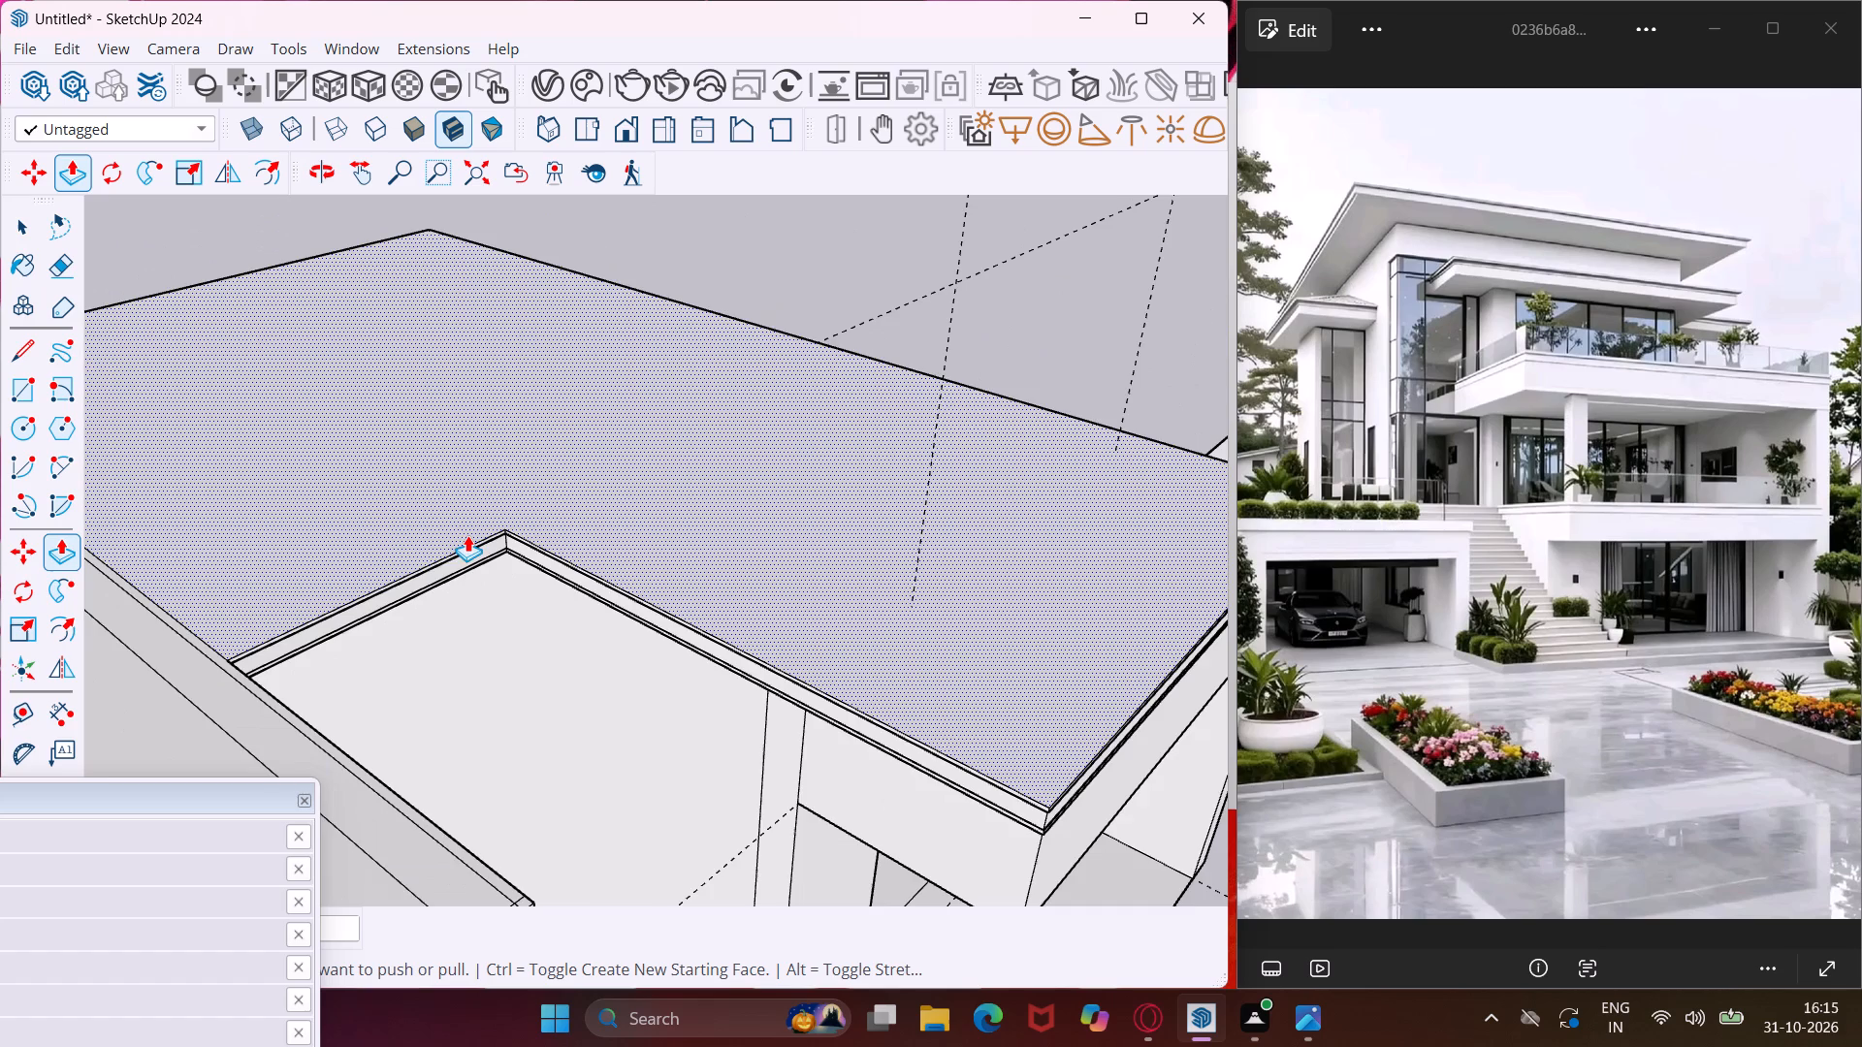
scroll(467, 535, down, 4)
middle_drag(1114, 483, 1076, 472)
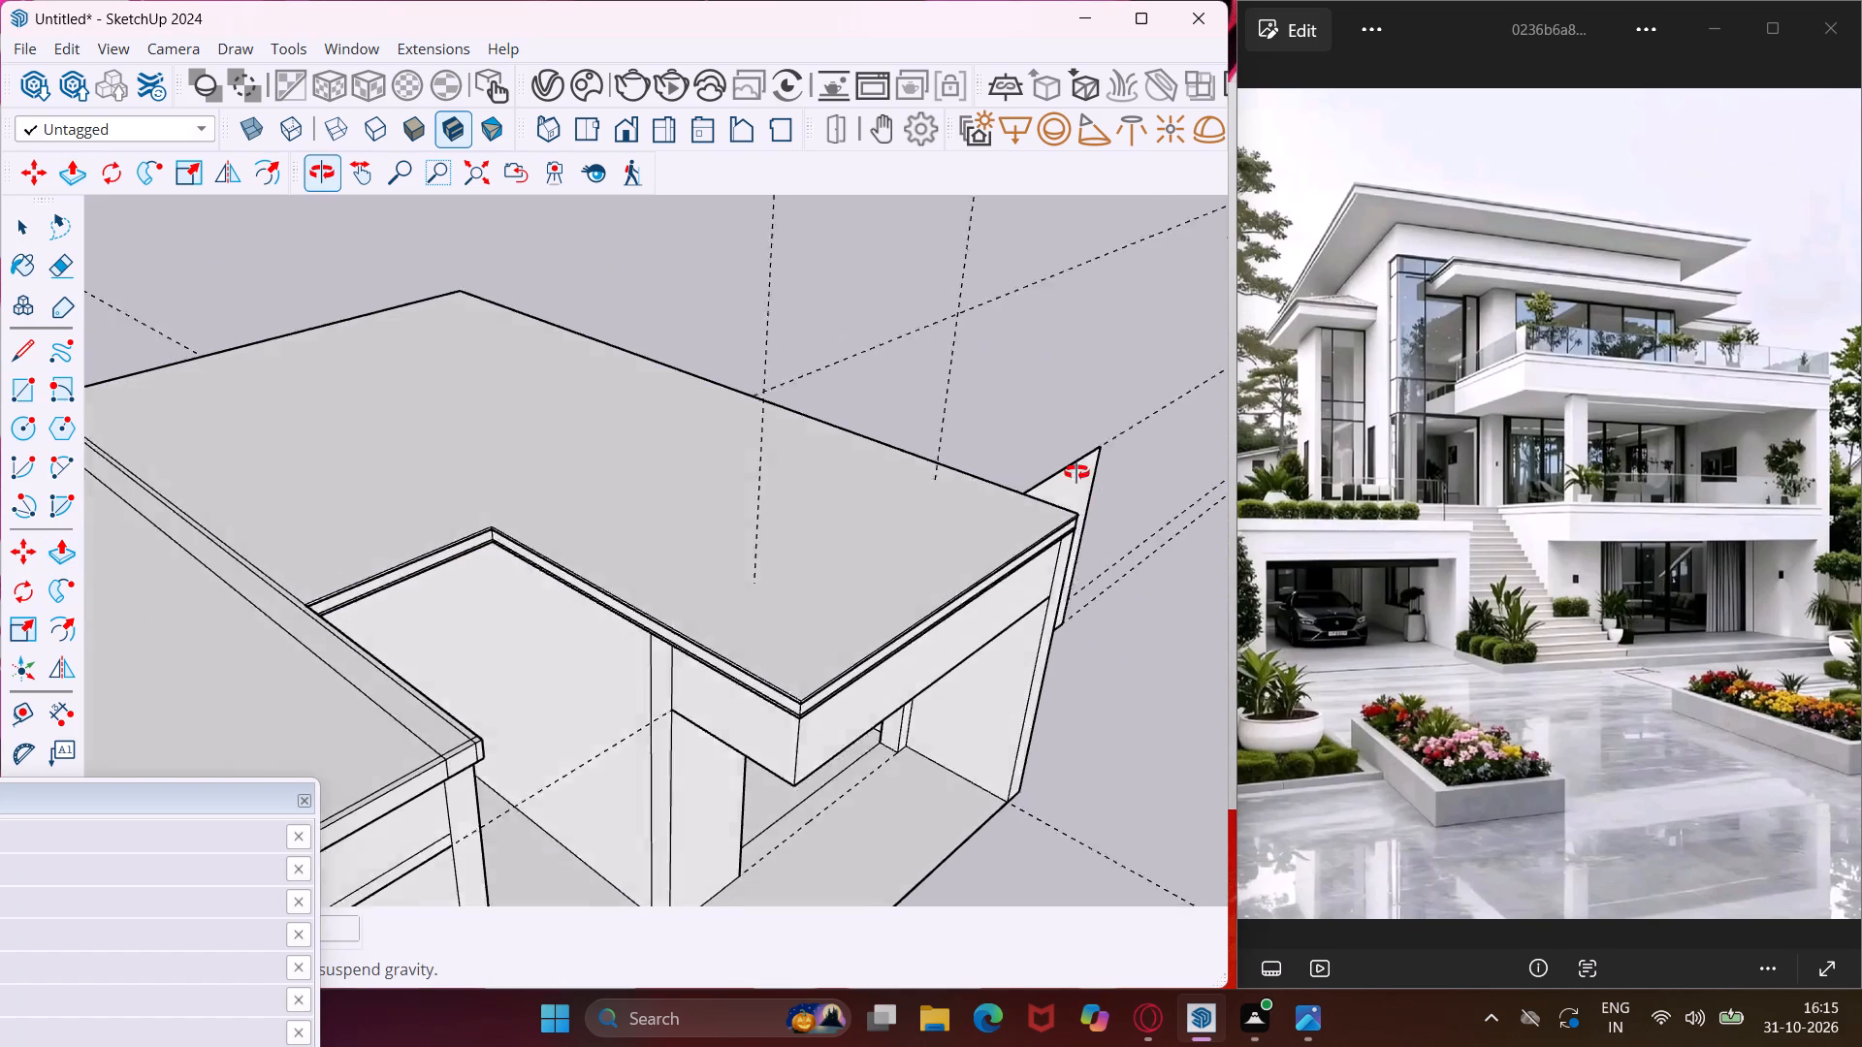
middle_drag(1076, 472, 902, 408)
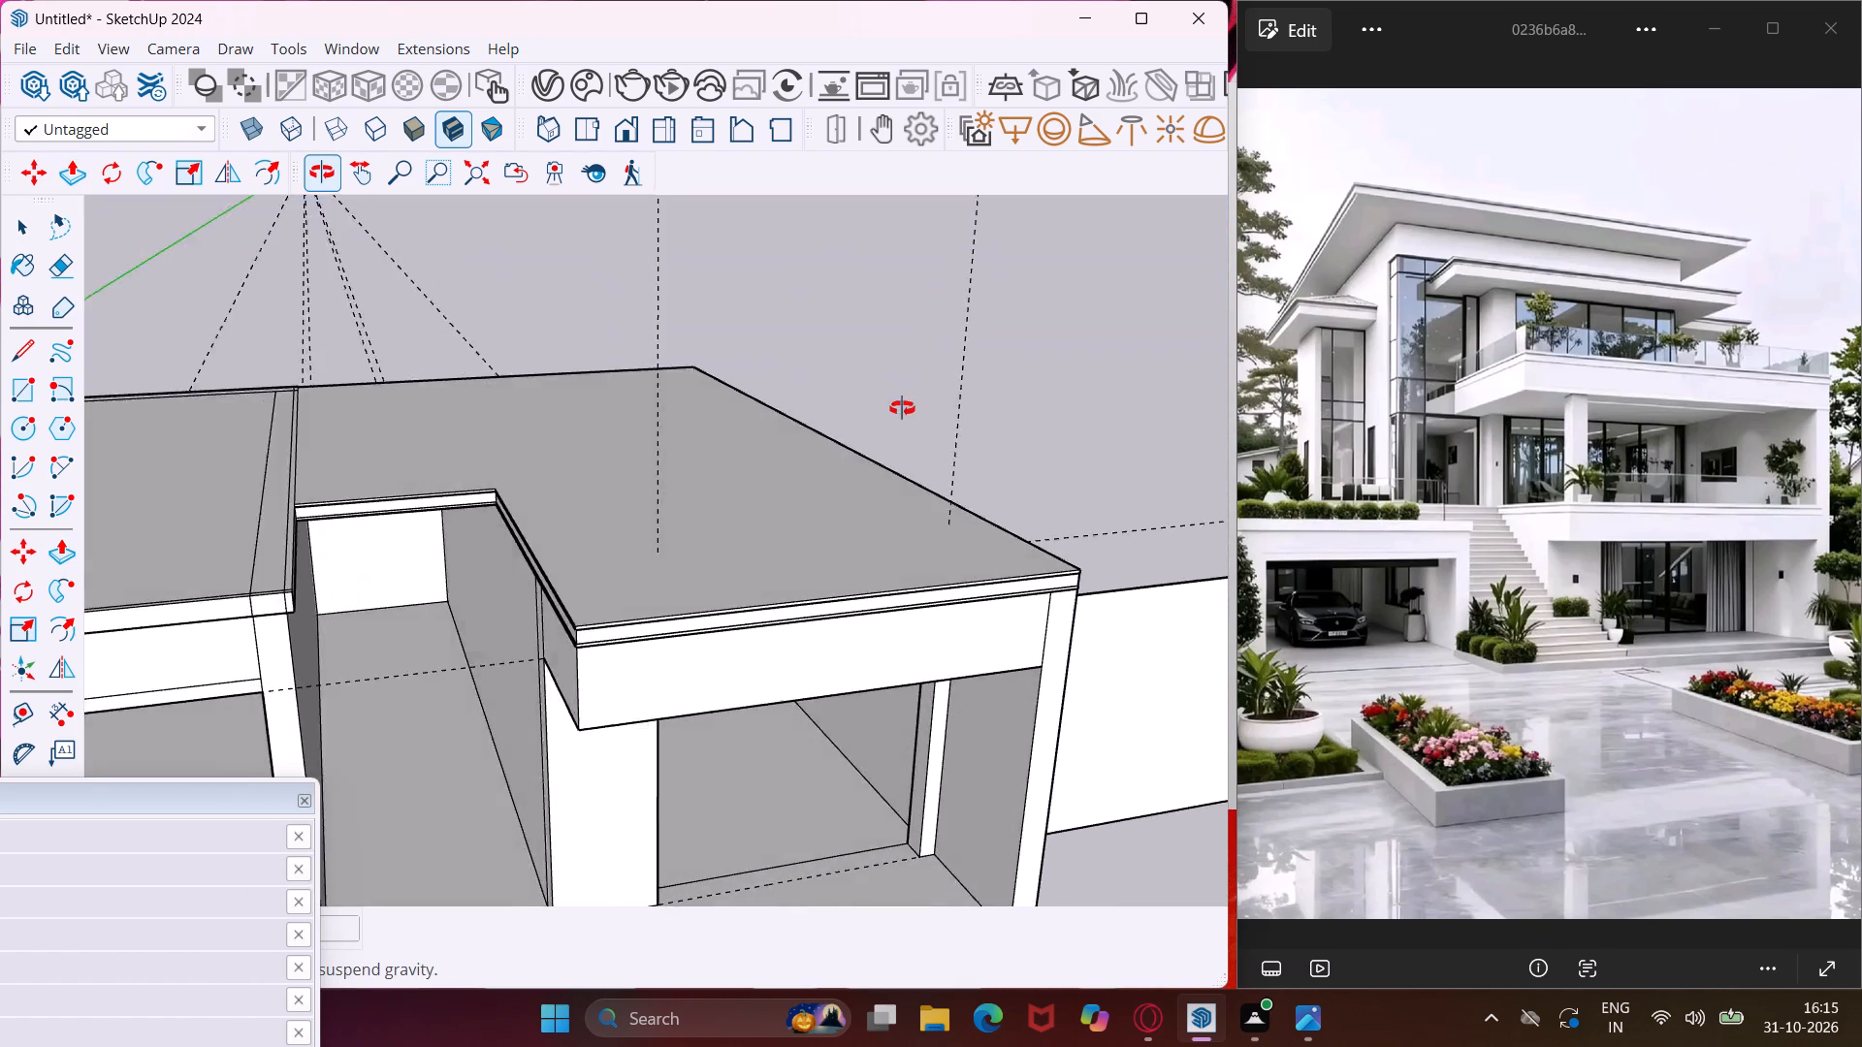
middle_drag(902, 408, 946, 278)
key(Escape)
key(space)
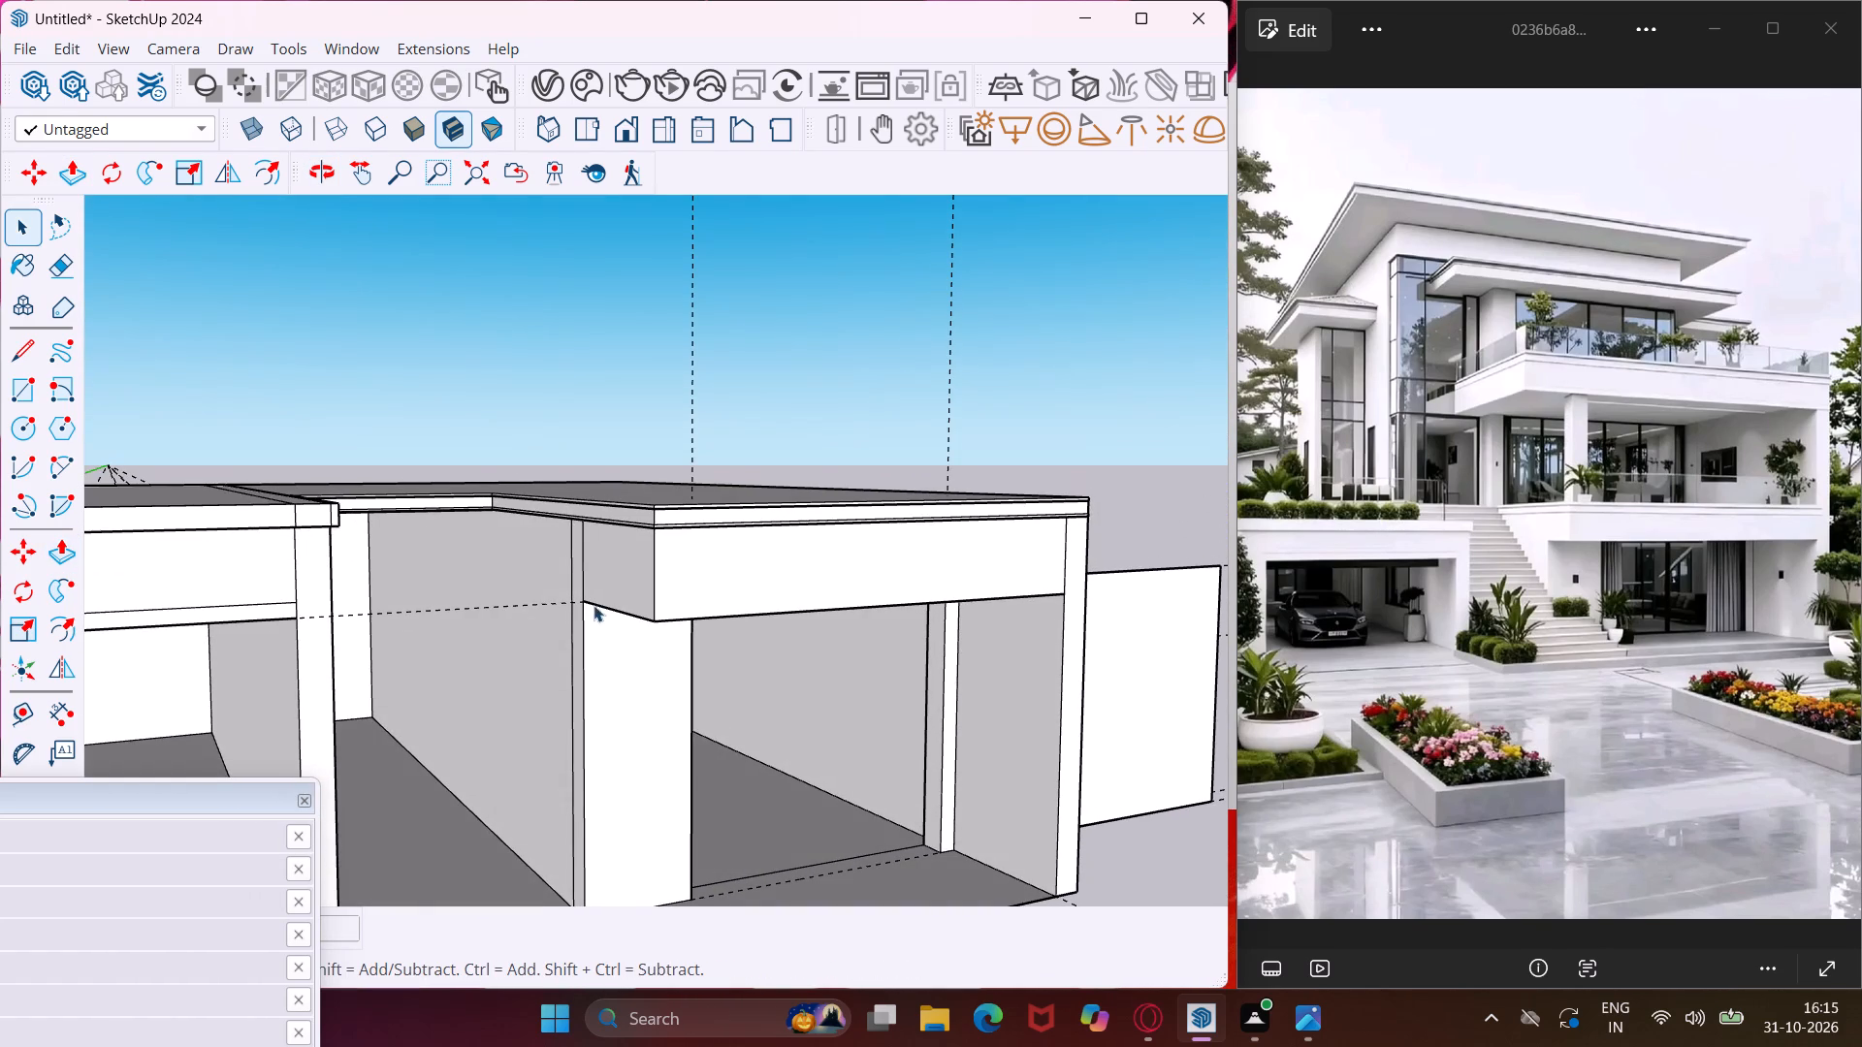
Examine the roof's edge bands and the deepened right overhang from below and from above.
scroll(614, 574, up, 5)
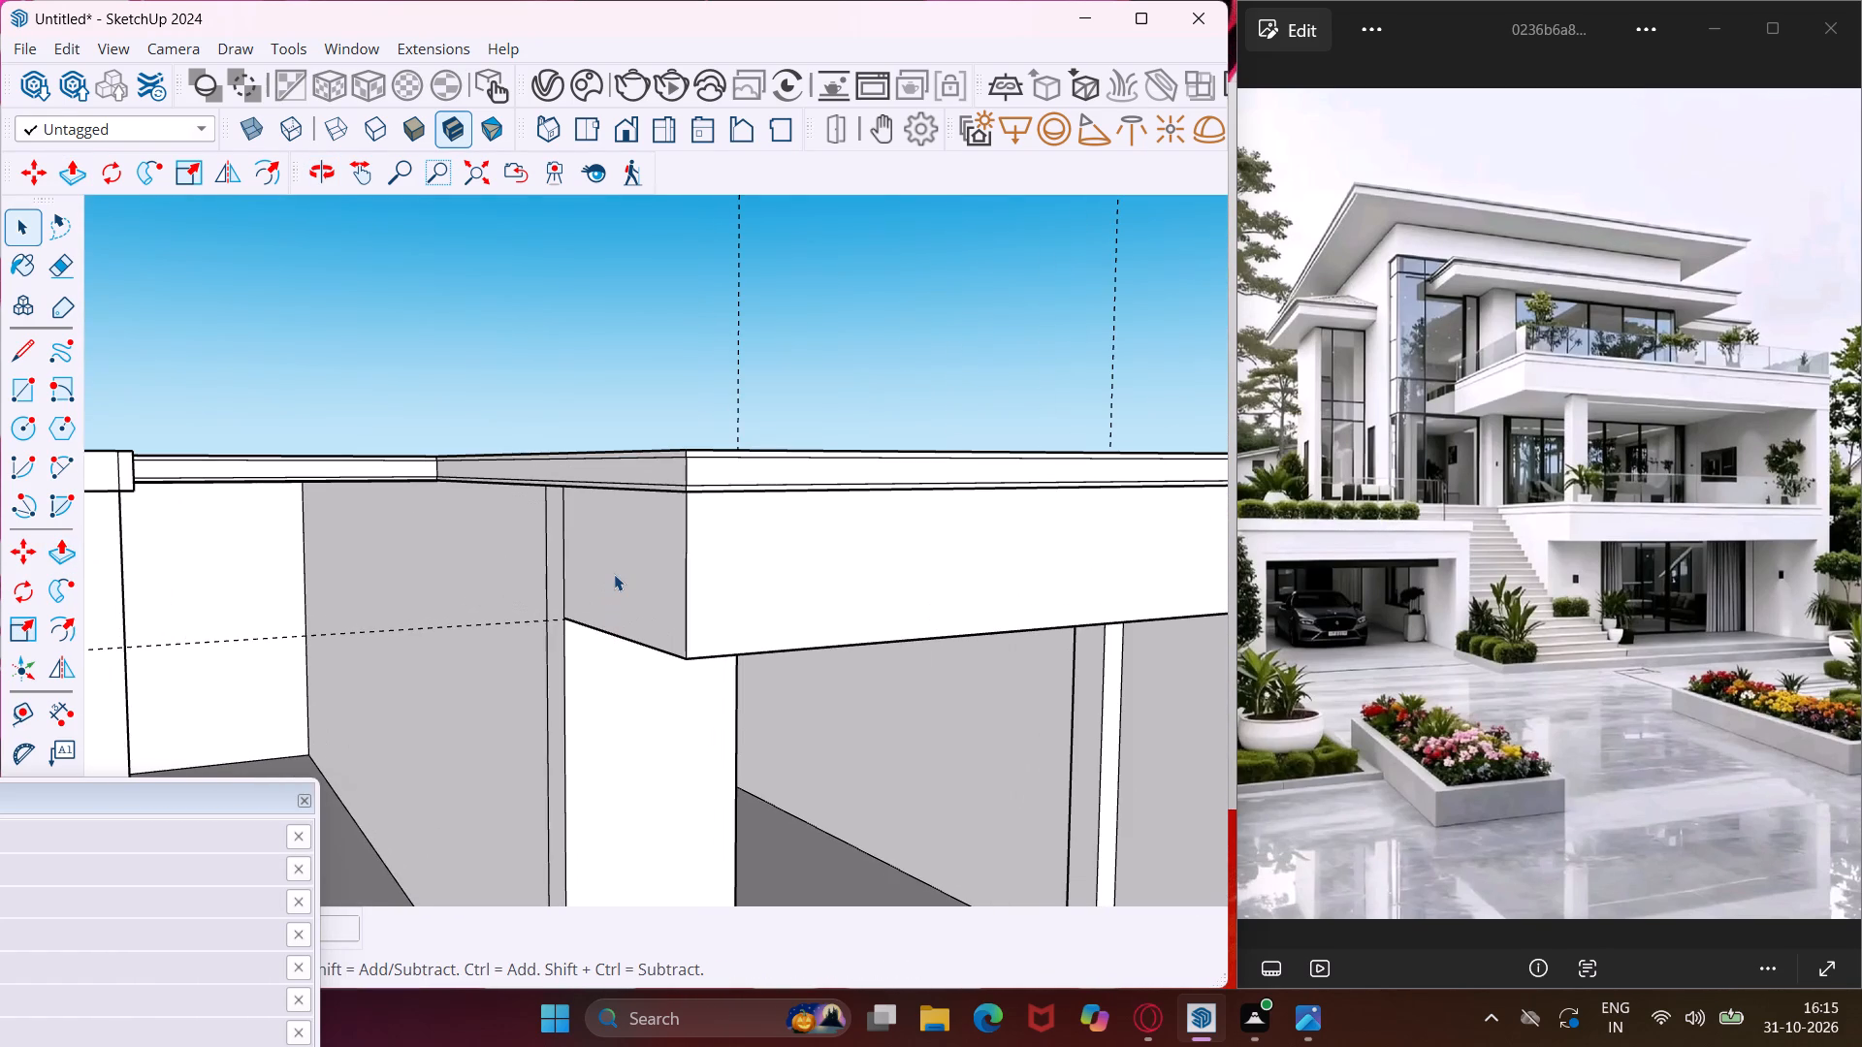
middle_drag(614, 574, 596, 382)
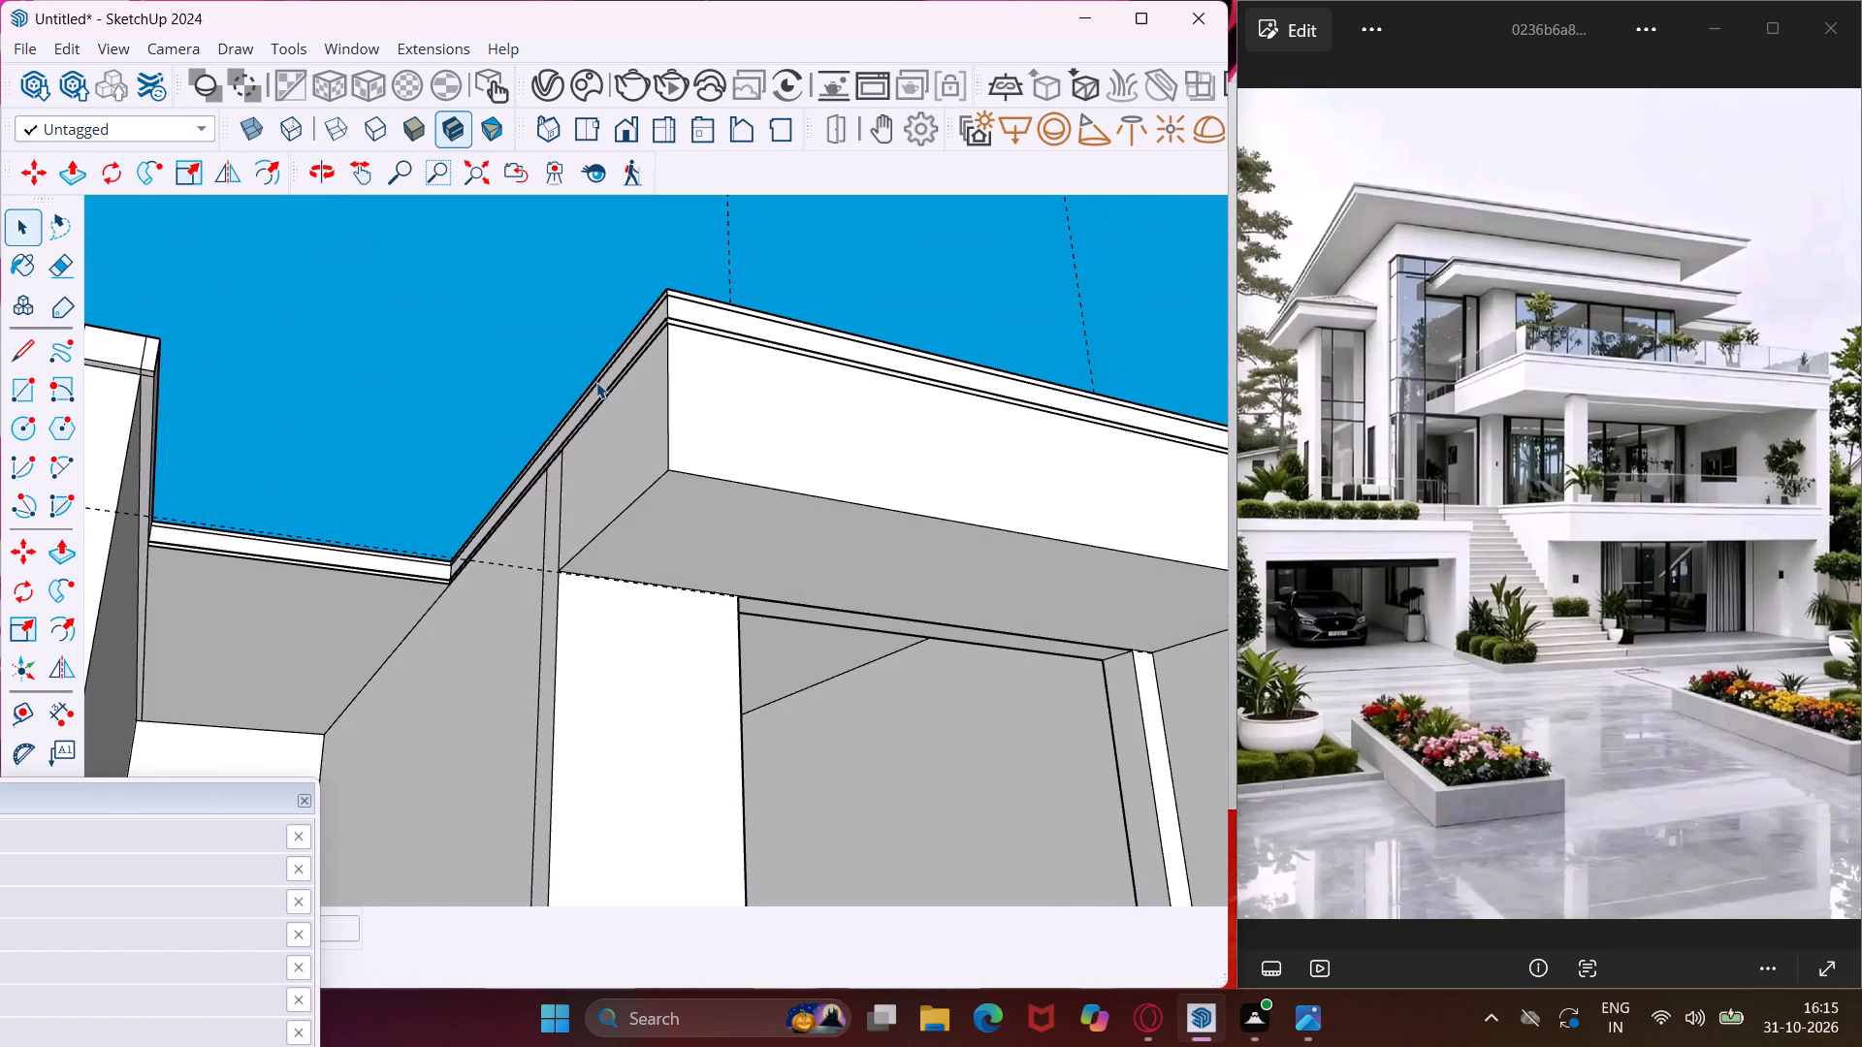
scroll(596, 382, down, 9)
middle_drag(611, 431, 672, 593)
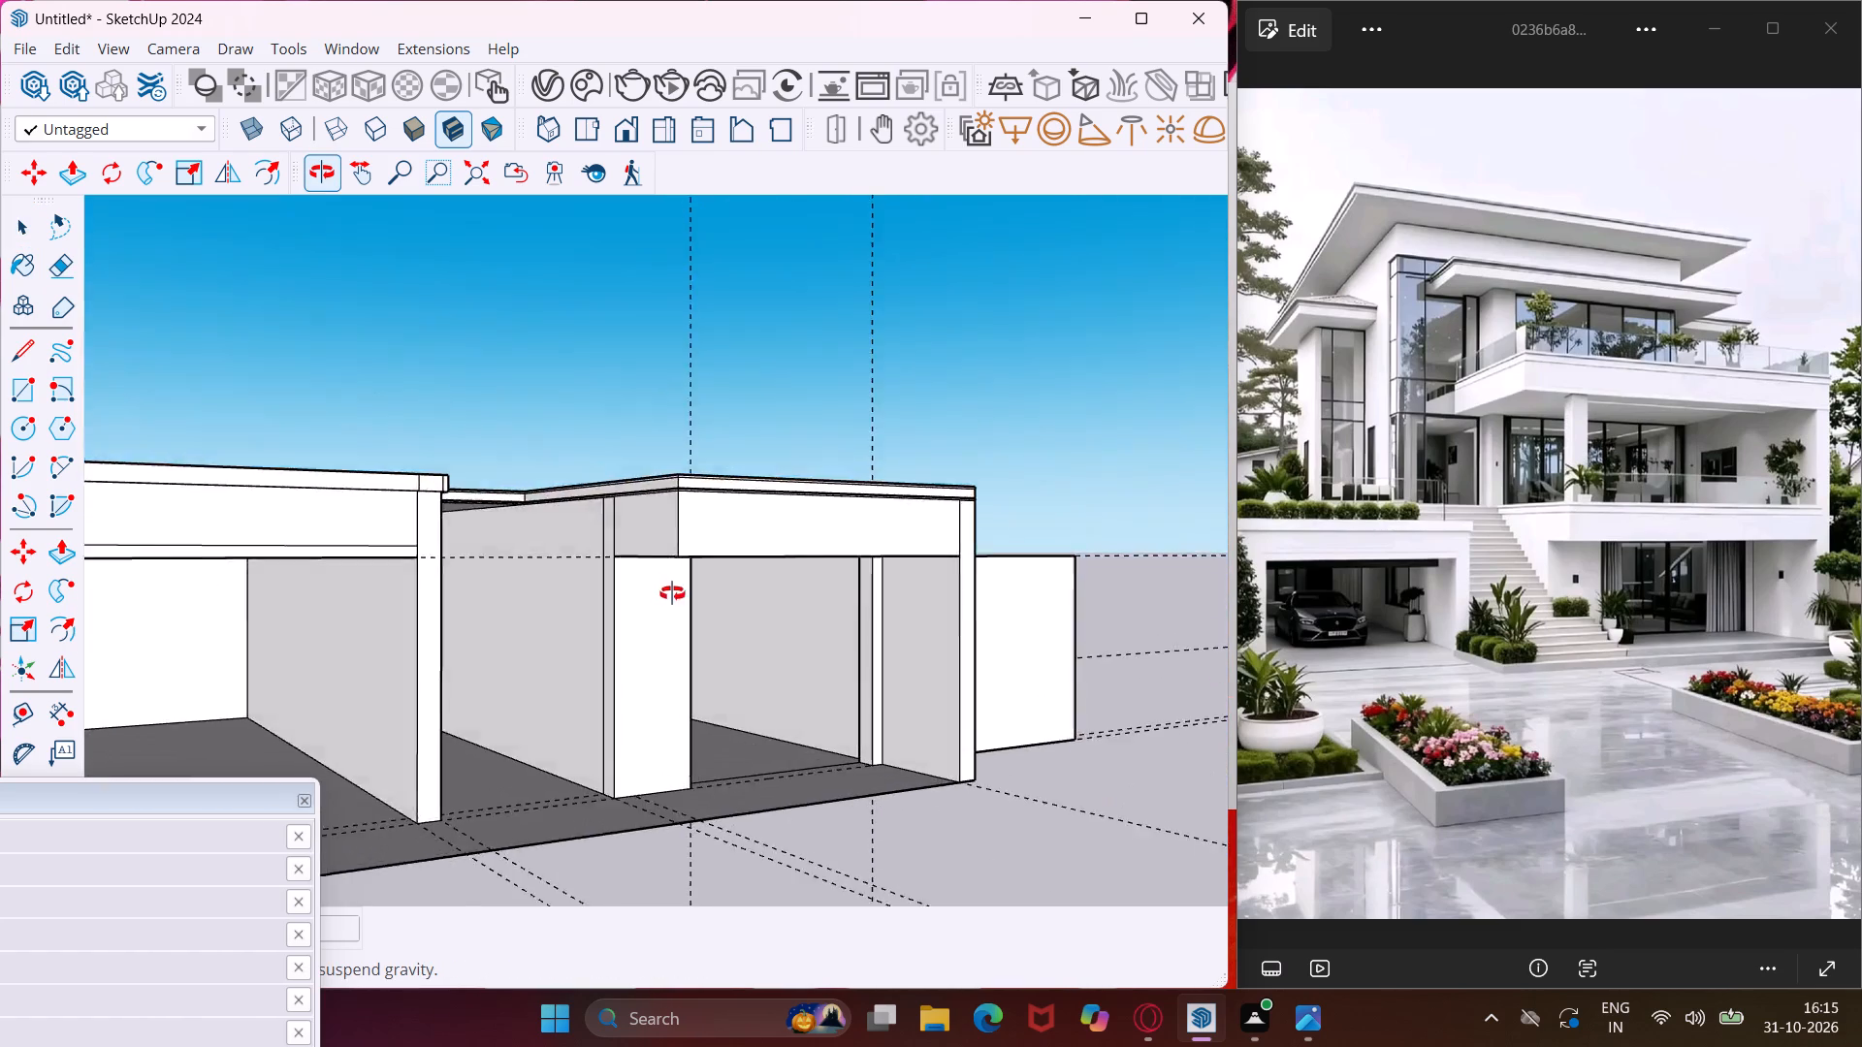
middle_drag(672, 593, 756, 725)
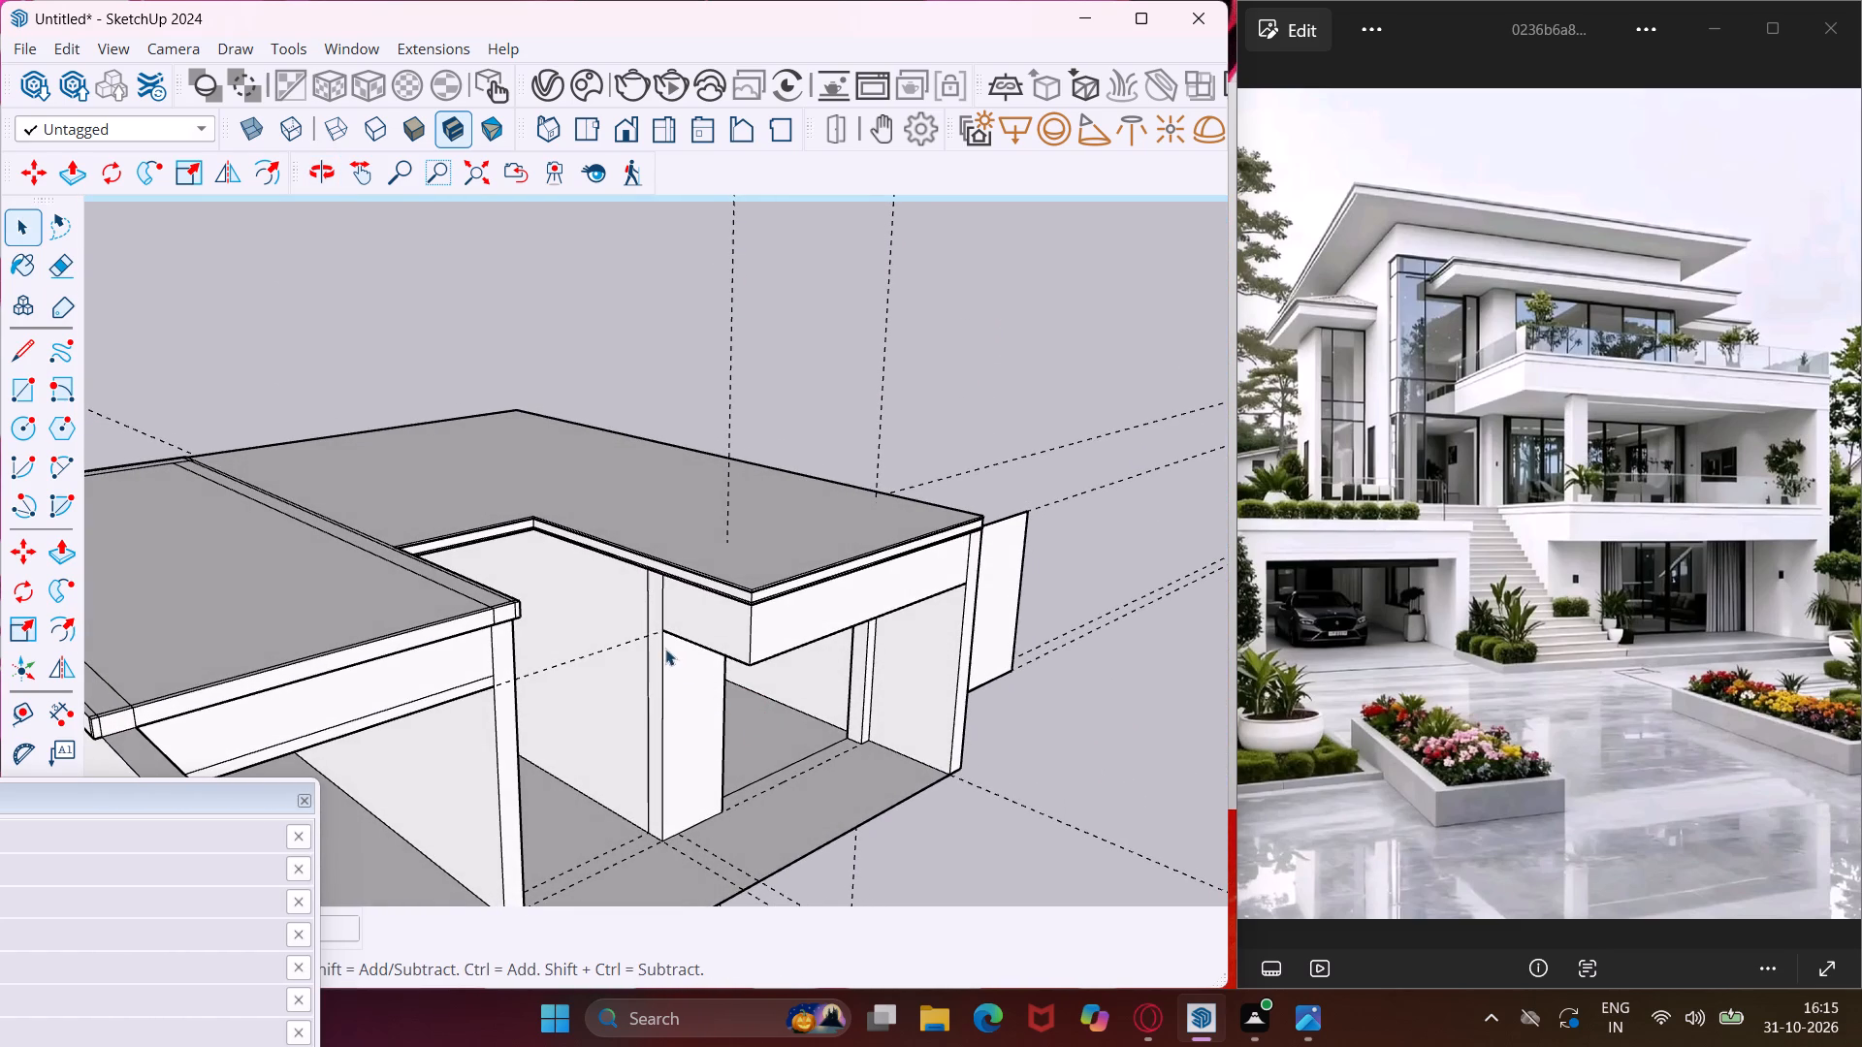
scroll(638, 619, up, 2)
scroll(628, 644, down, 6)
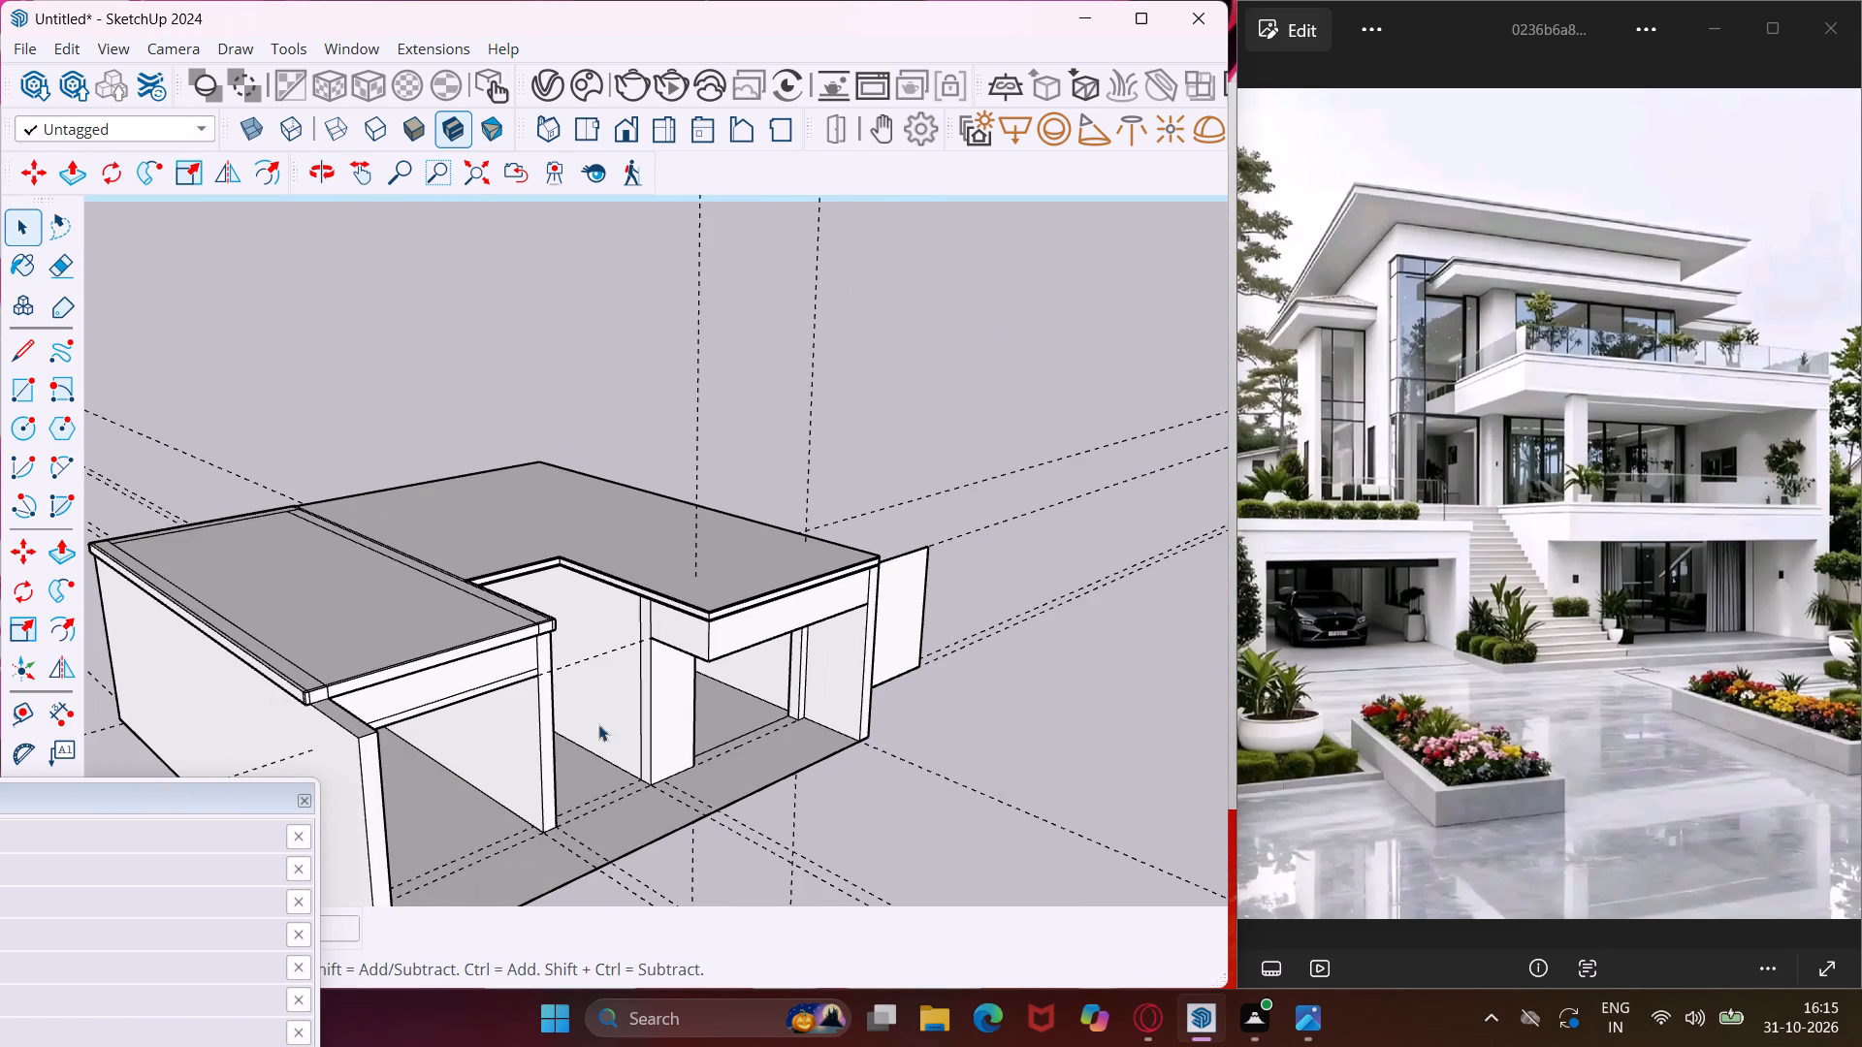
Draw a 6" vertical line down the middle bay's side wall from the roof slab's recessed inner corner, as the first stair riser.
scroll(506, 785, up, 5)
middle_drag(506, 713, 509, 657)
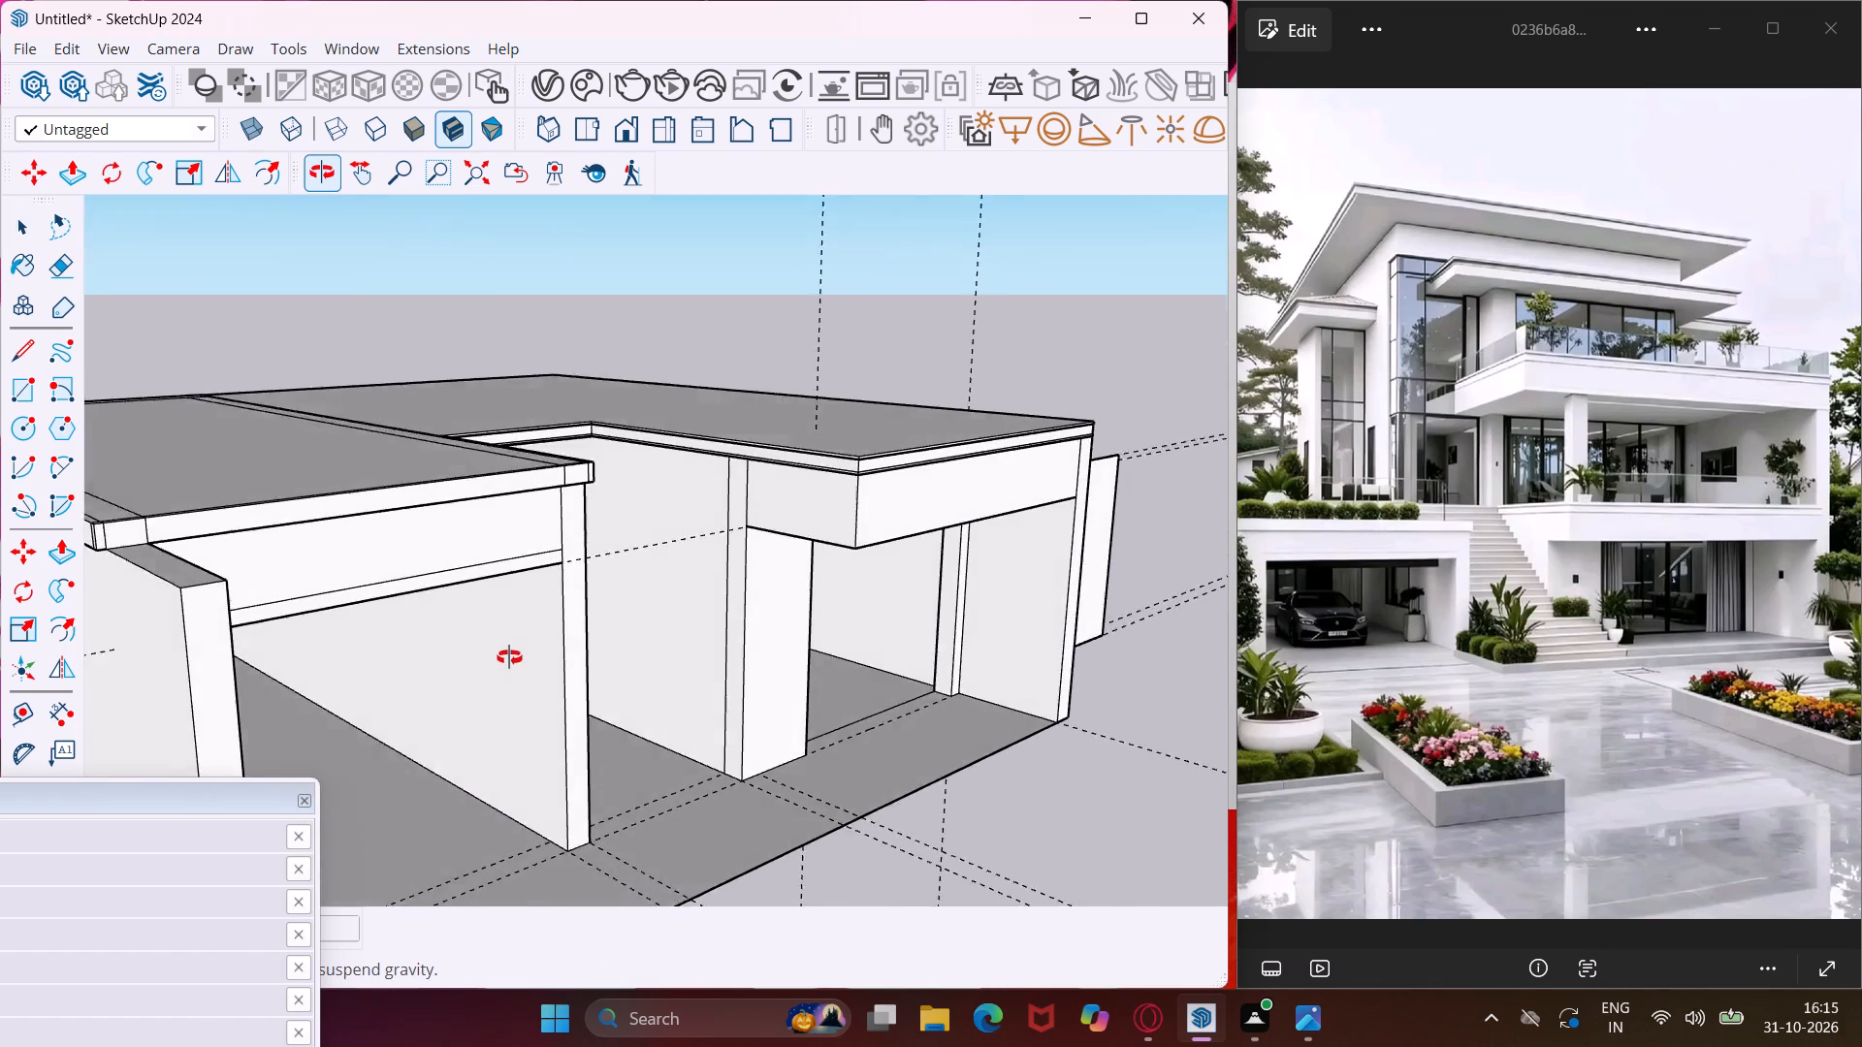
middle_drag(509, 657, 530, 597)
scroll(385, 610, up, 4)
middle_drag(447, 619, 364, 659)
scroll(600, 451, down, 5)
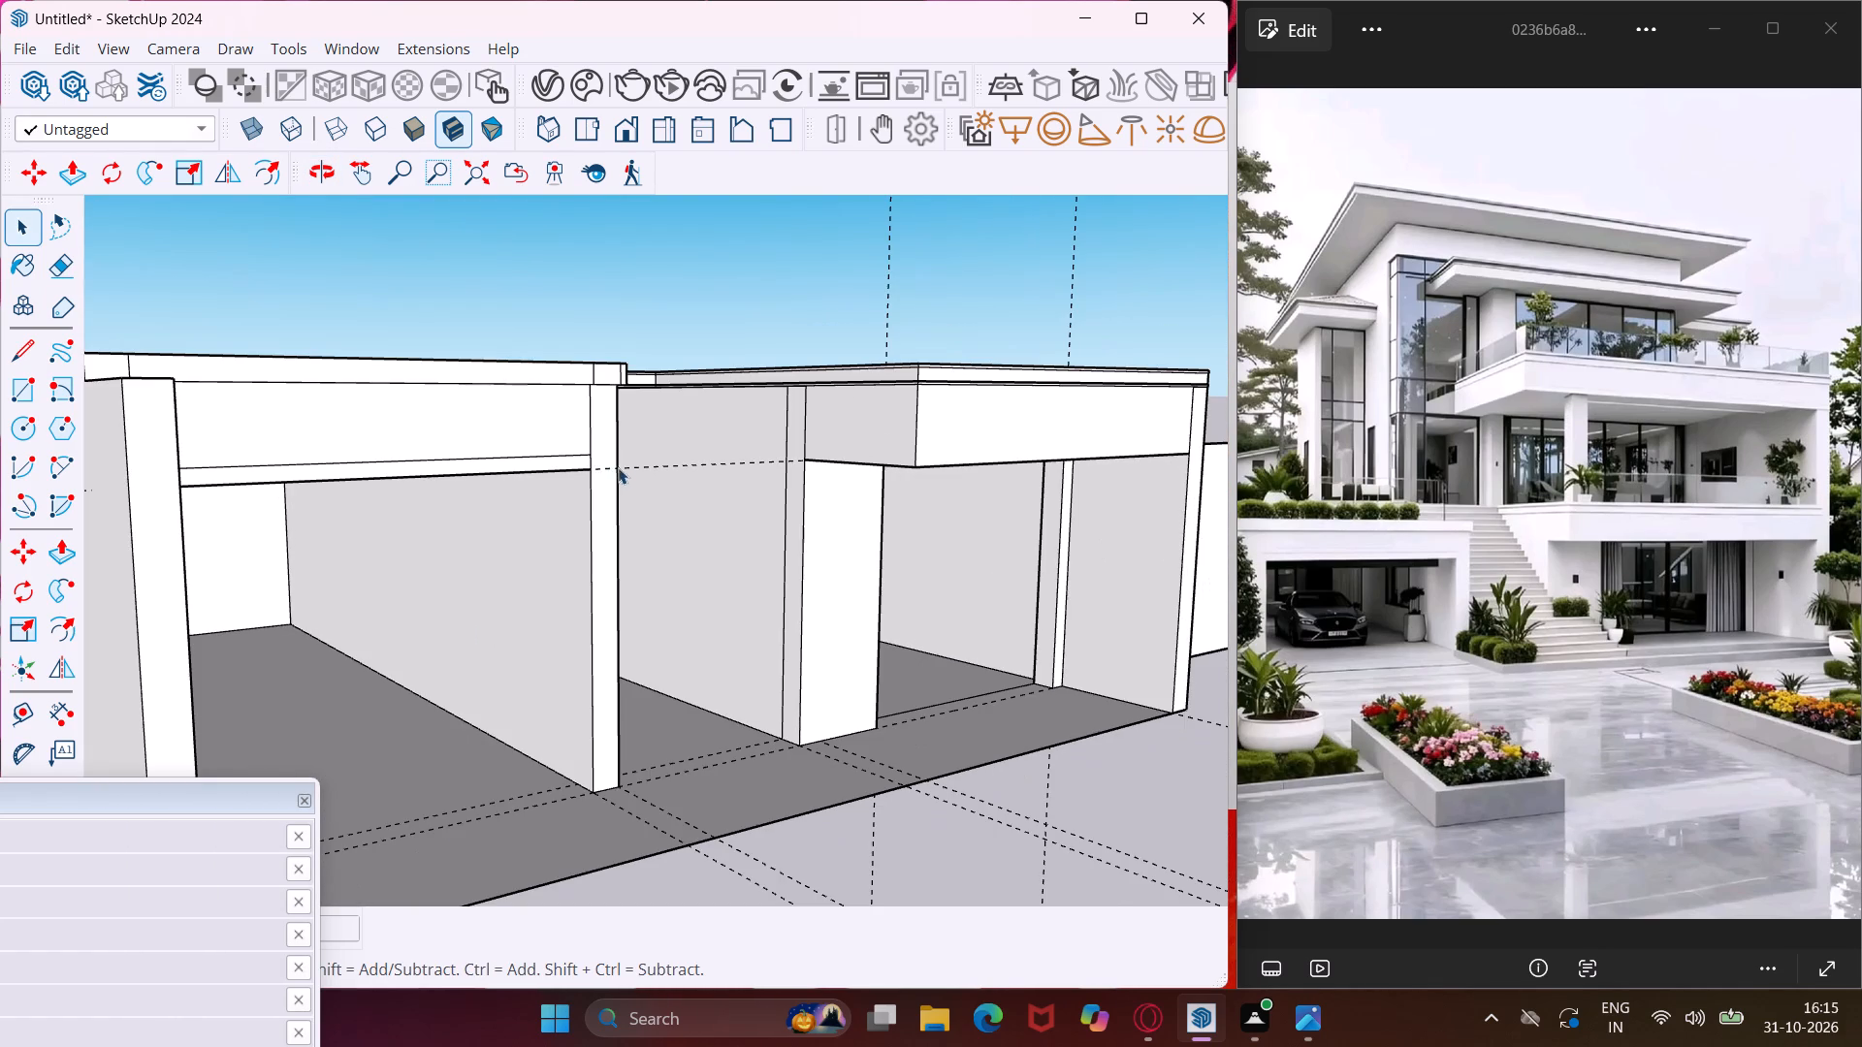
middle_drag(626, 472, 646, 591)
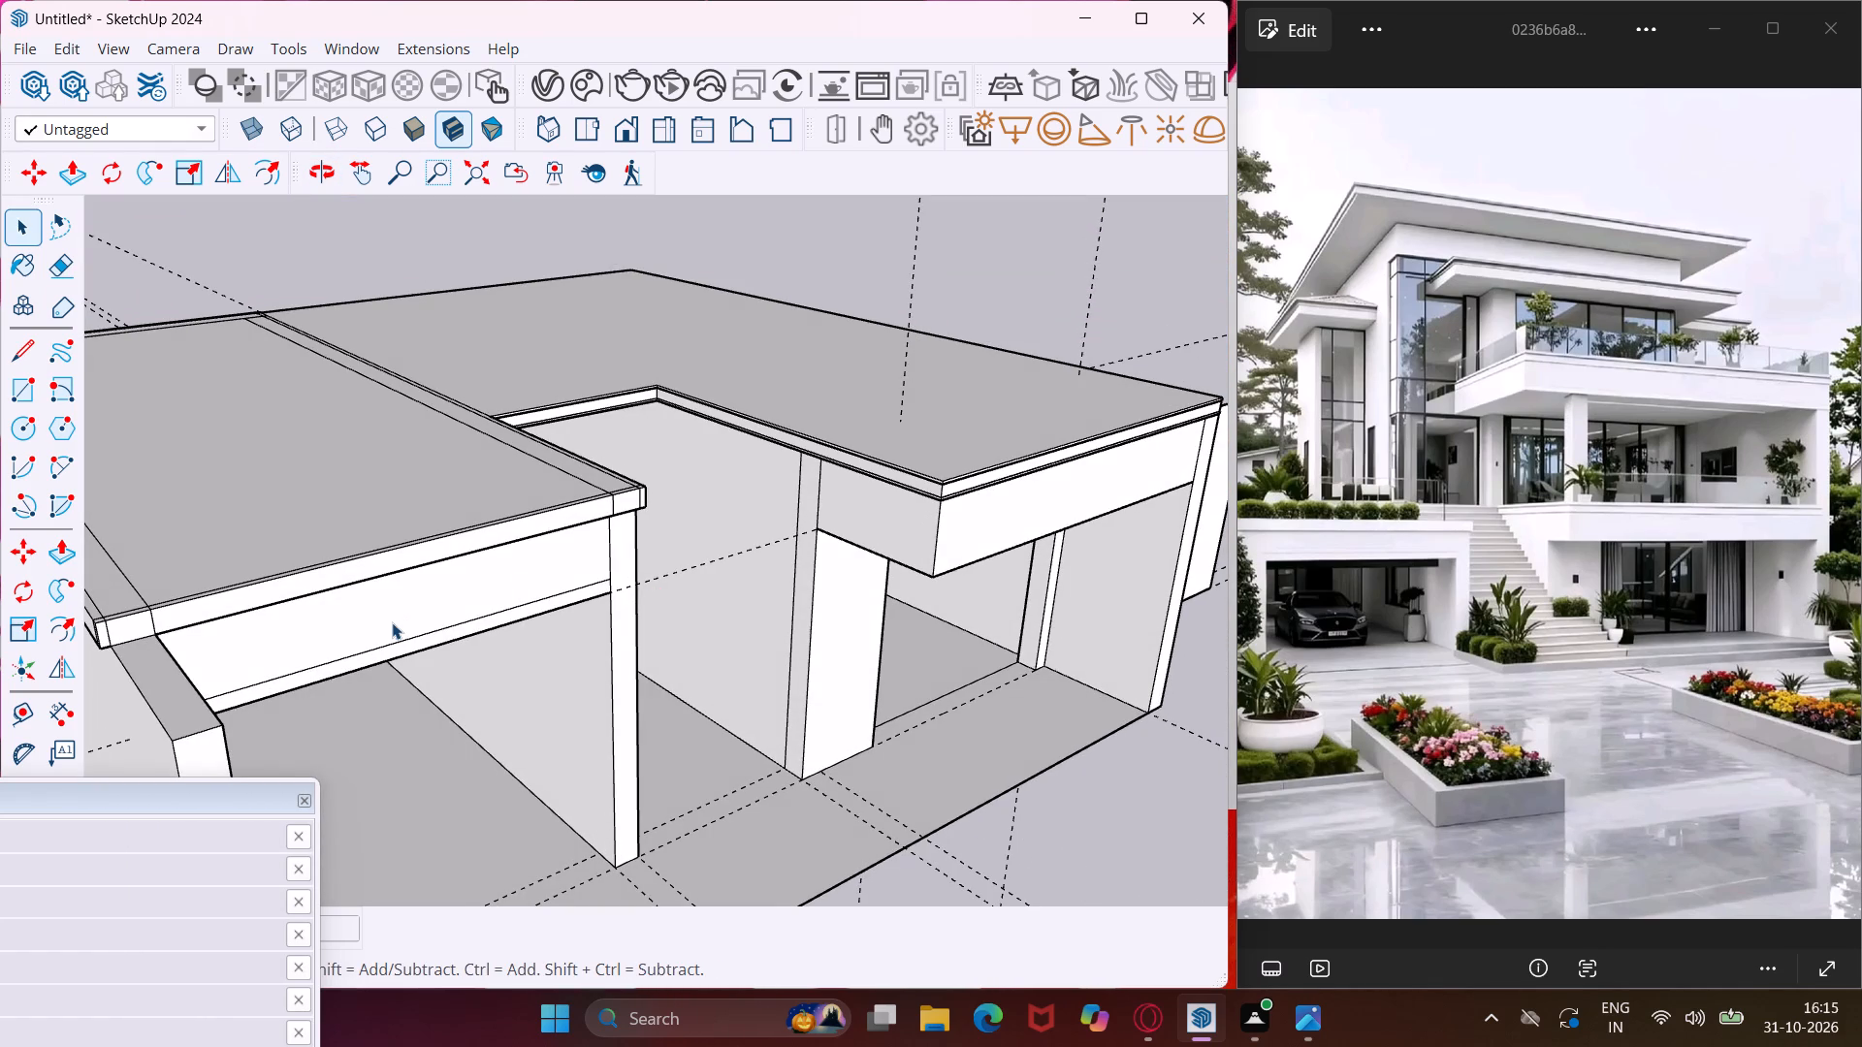
click(26, 359)
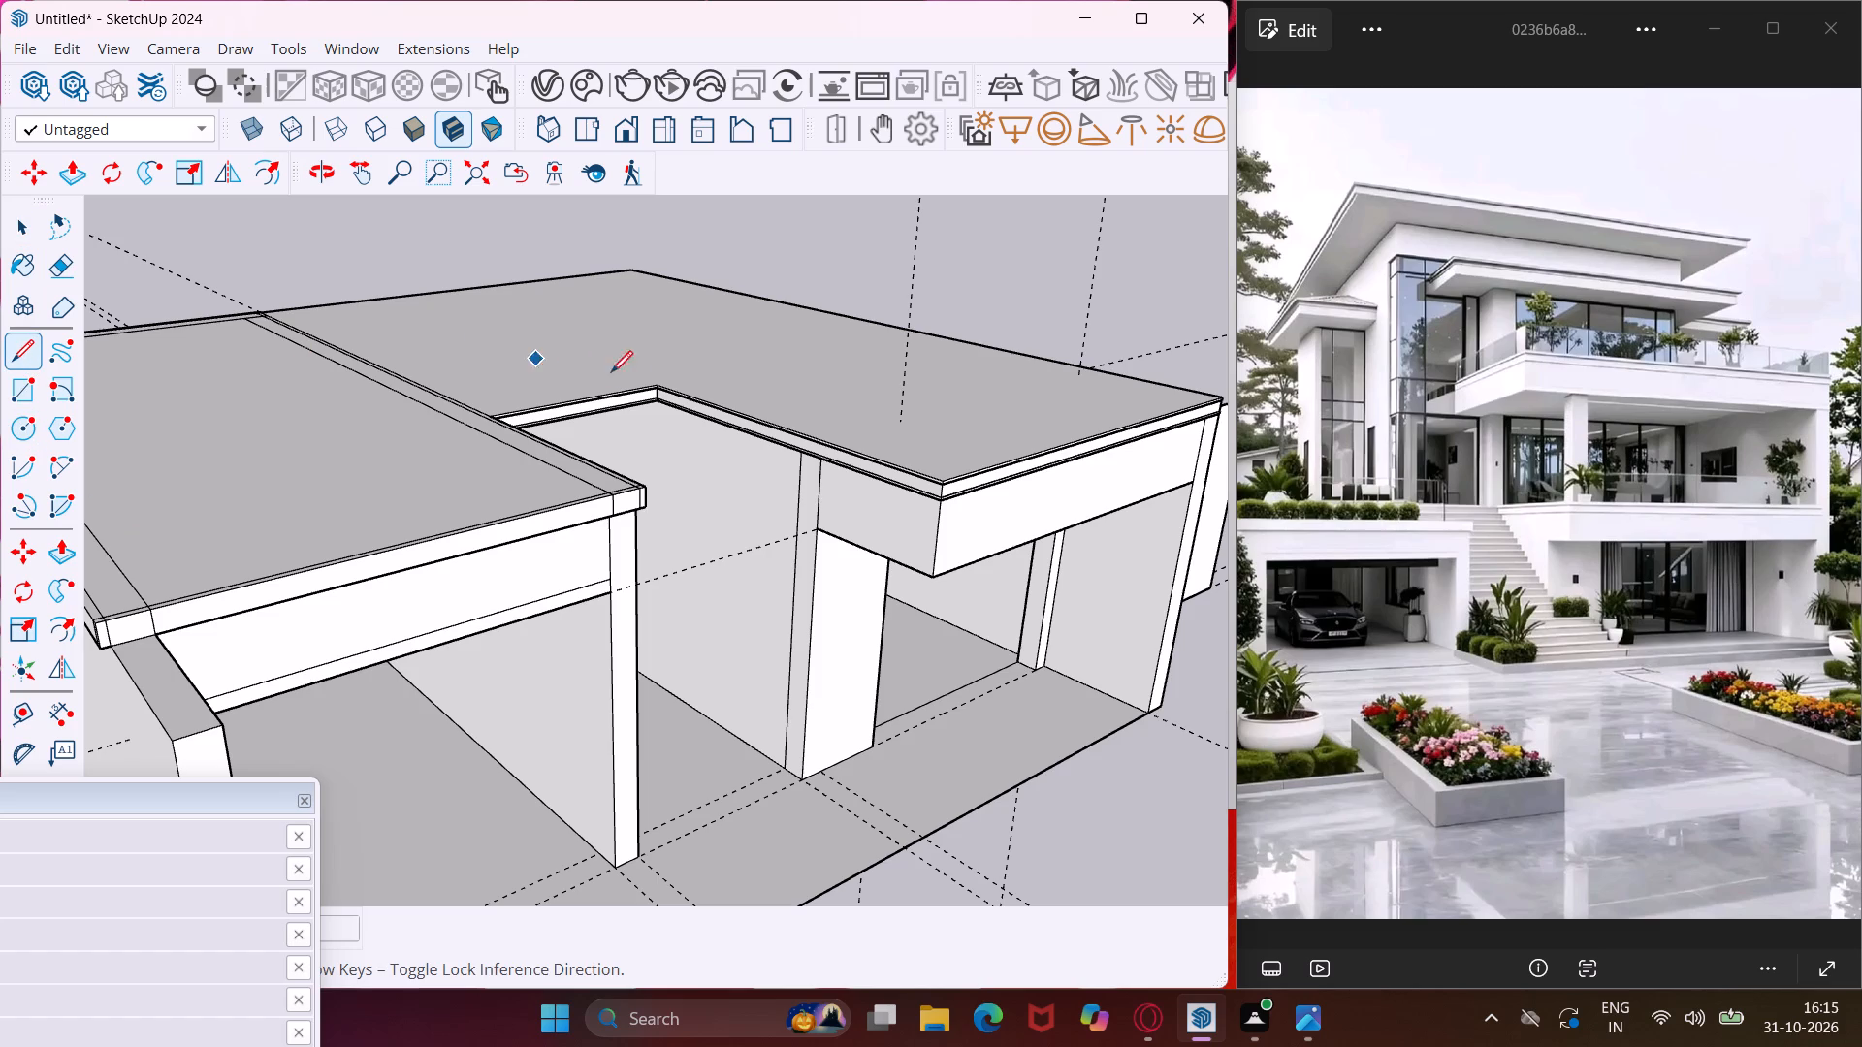
scroll(656, 394, up, 14)
middle_drag(673, 393, 668, 372)
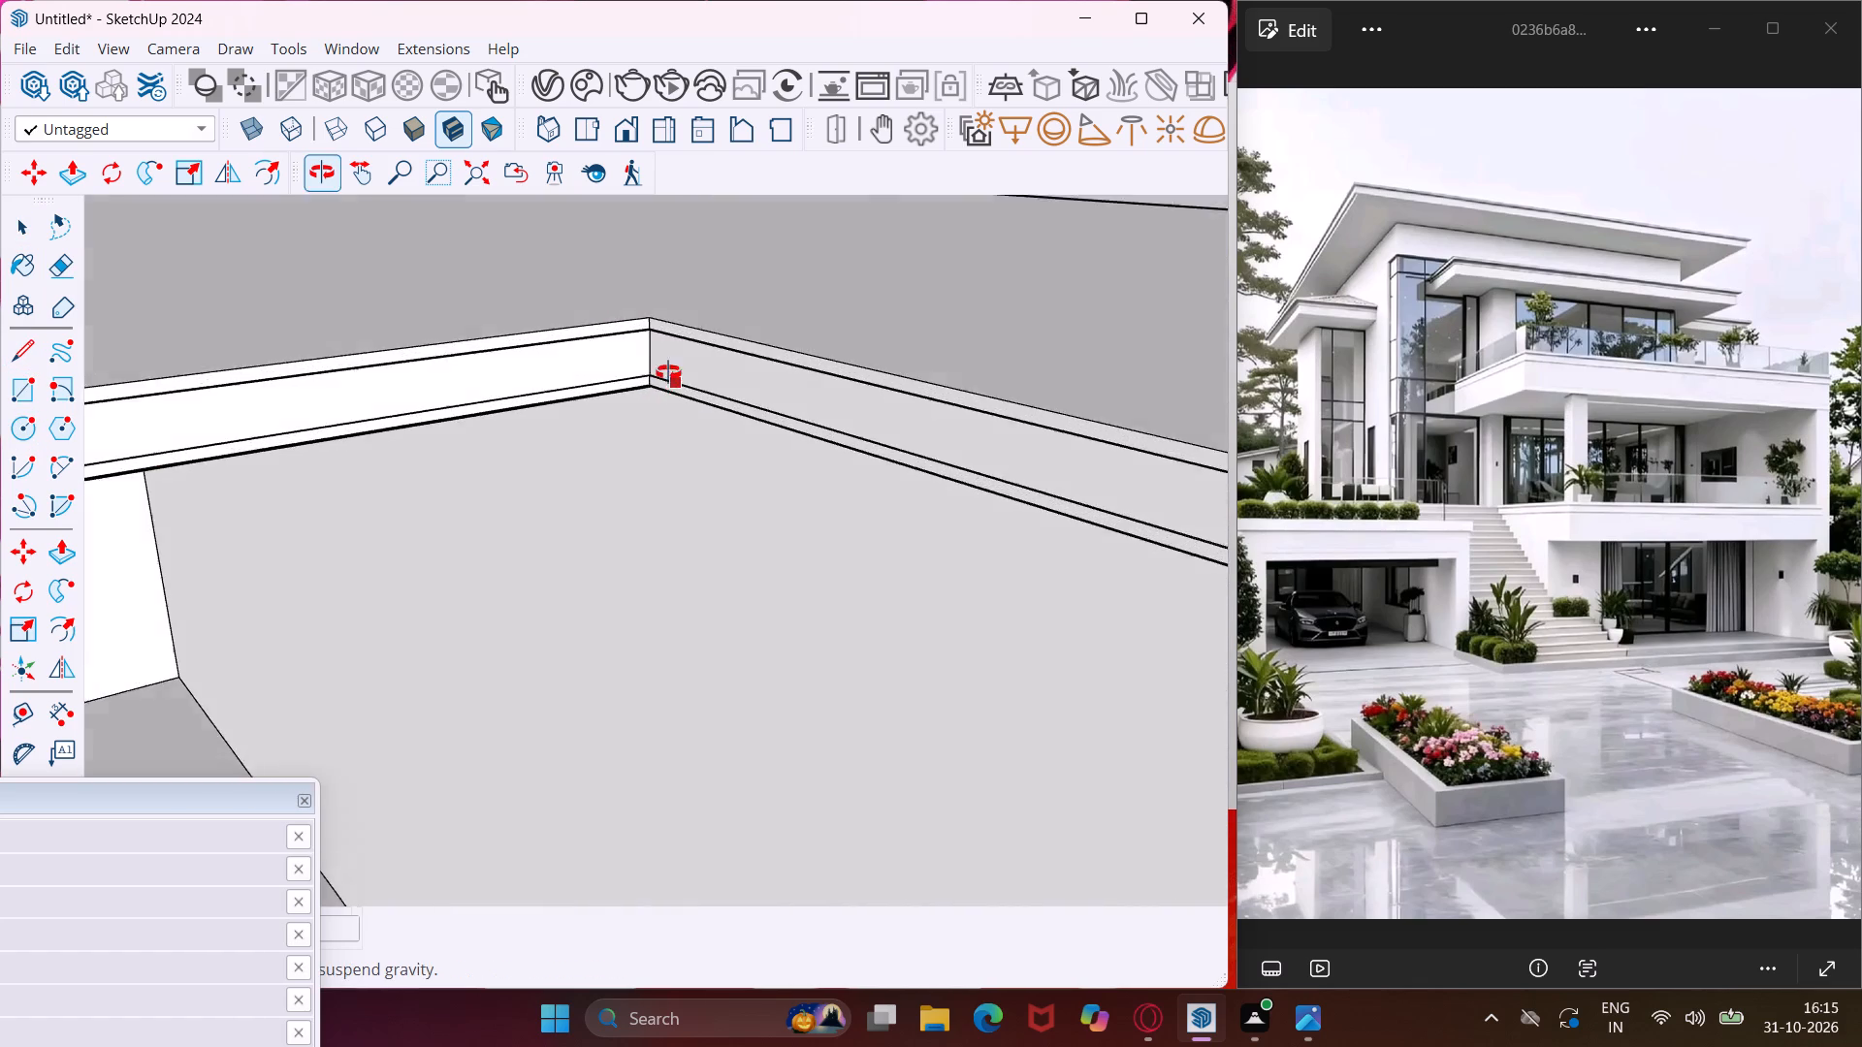
middle_drag(668, 372, 685, 280)
scroll(685, 280, up, 1)
middle_drag(632, 426, 650, 275)
scroll(626, 452, up, 9)
middle_drag(634, 456, 652, 296)
scroll(631, 454, up, 9)
middle_drag(656, 462, 707, 536)
drag(657, 468, 656, 478)
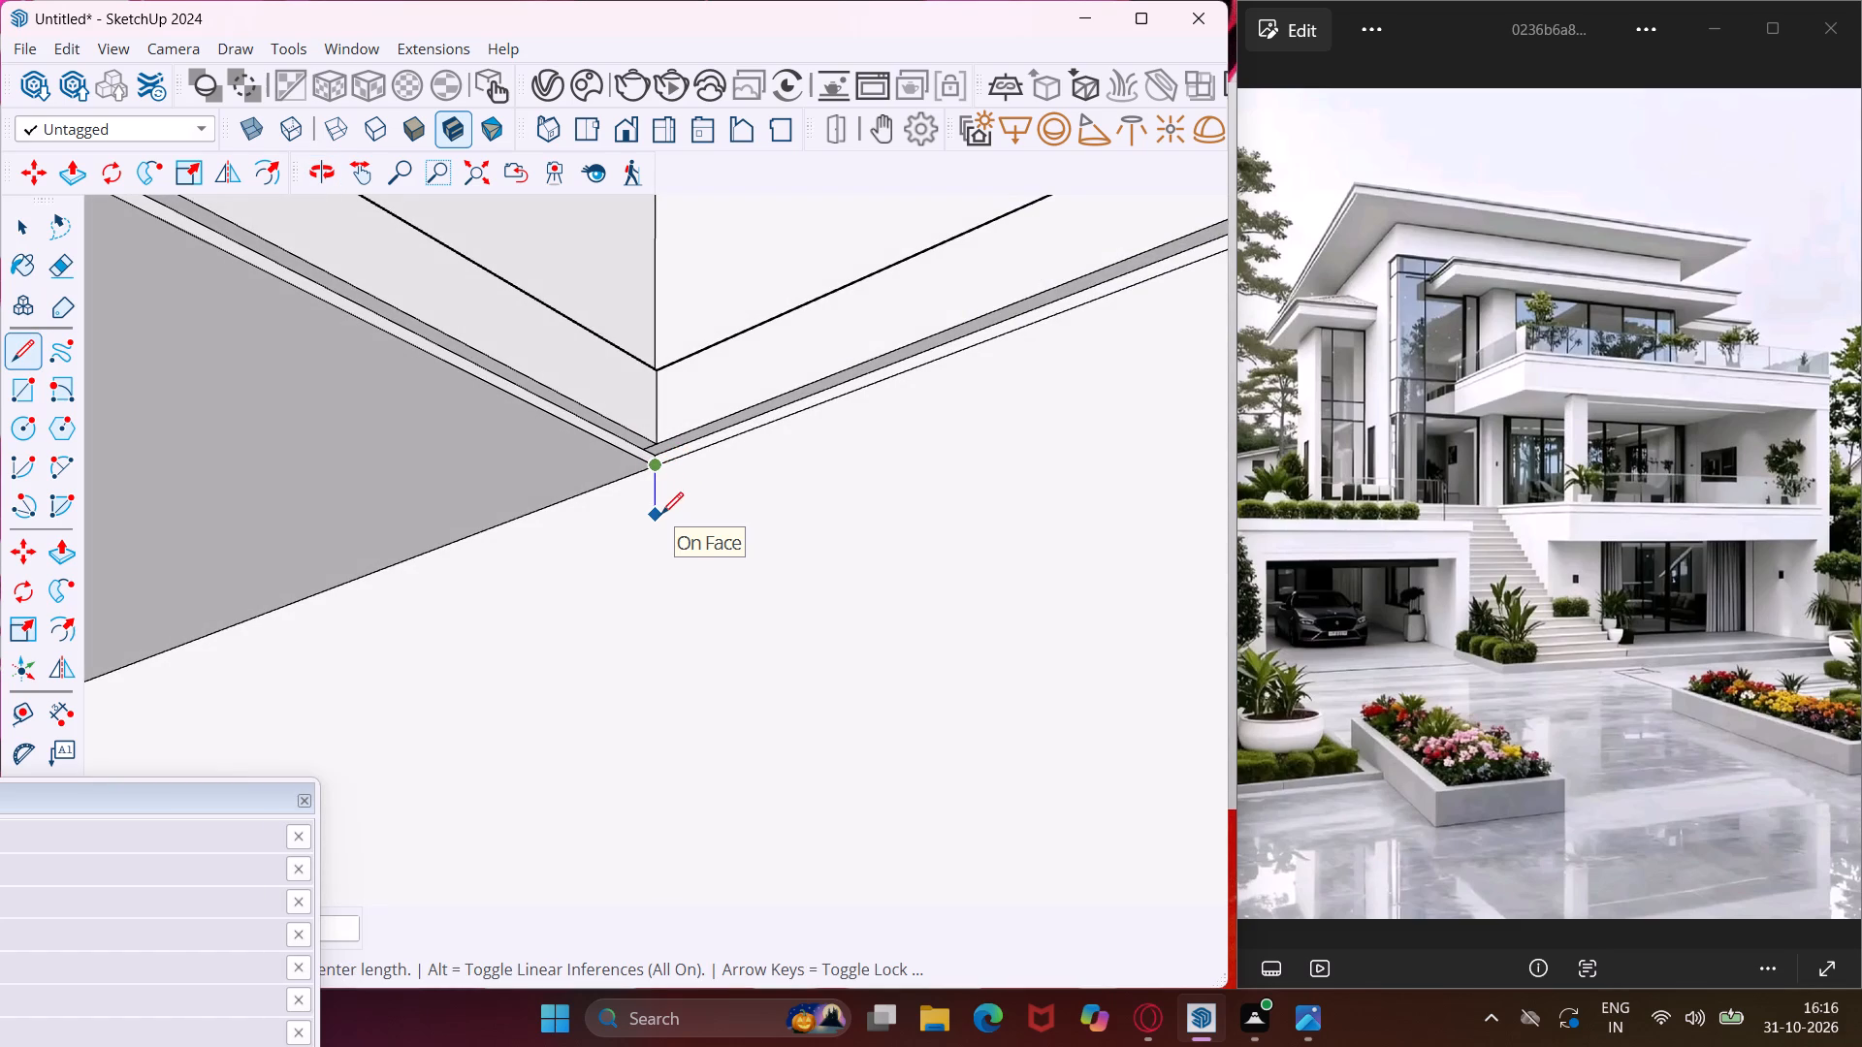
text(6")
key(Return)
Draw the first 1' tread horizontally along the side wall, towards the front, from the riser's lower end.
scroll(649, 510, down, 6)
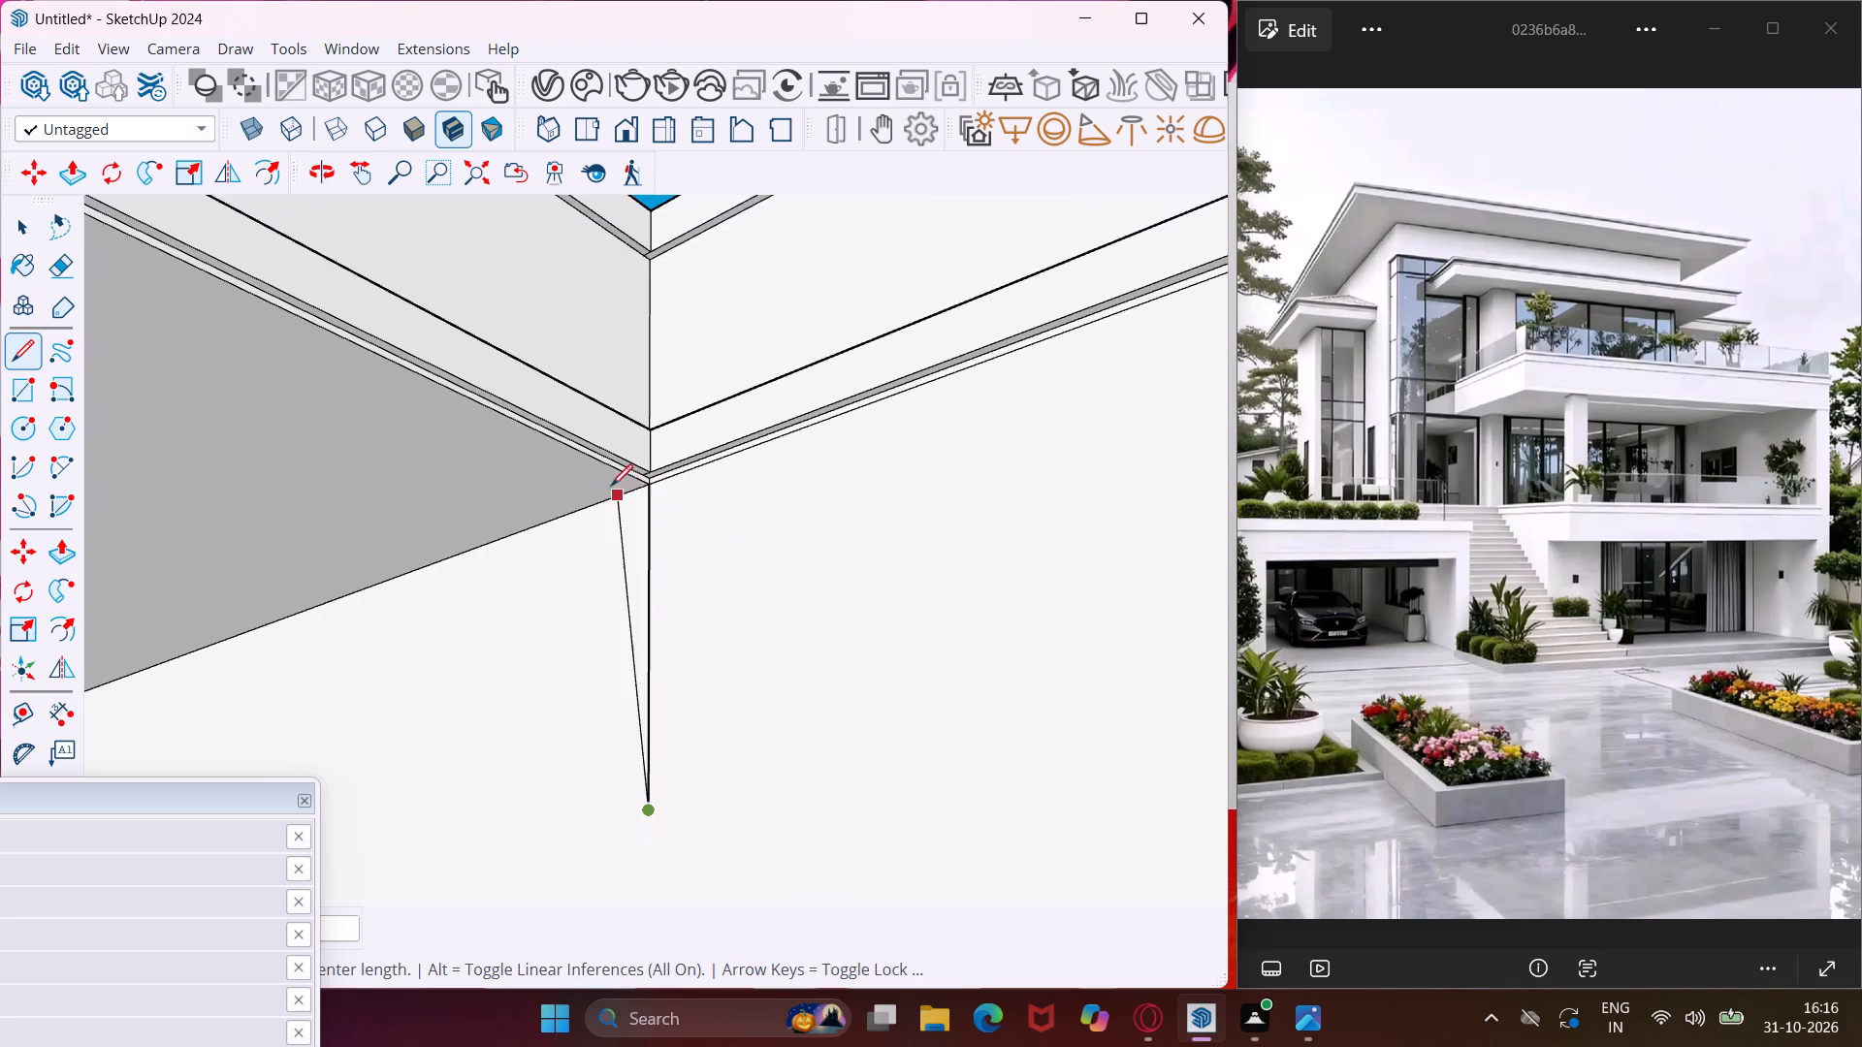
scroll(611, 486, down, 6)
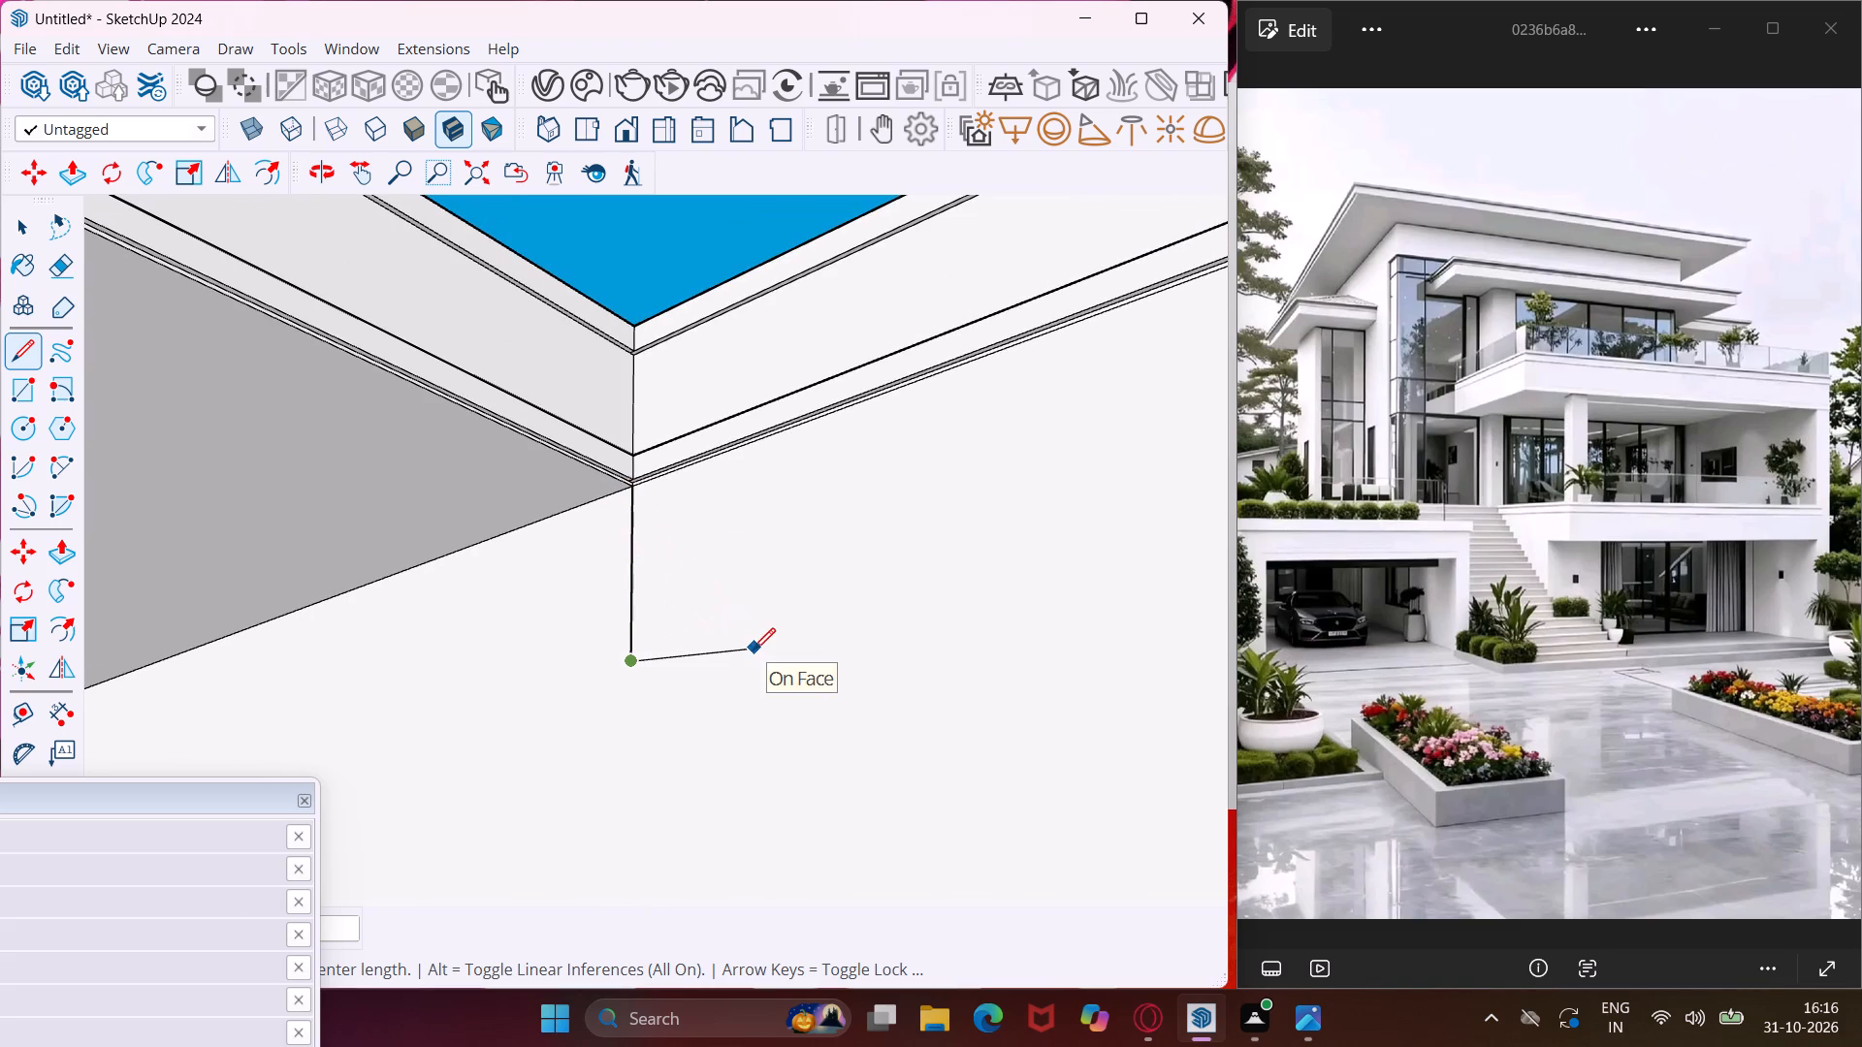
middle_drag(787, 632, 814, 820)
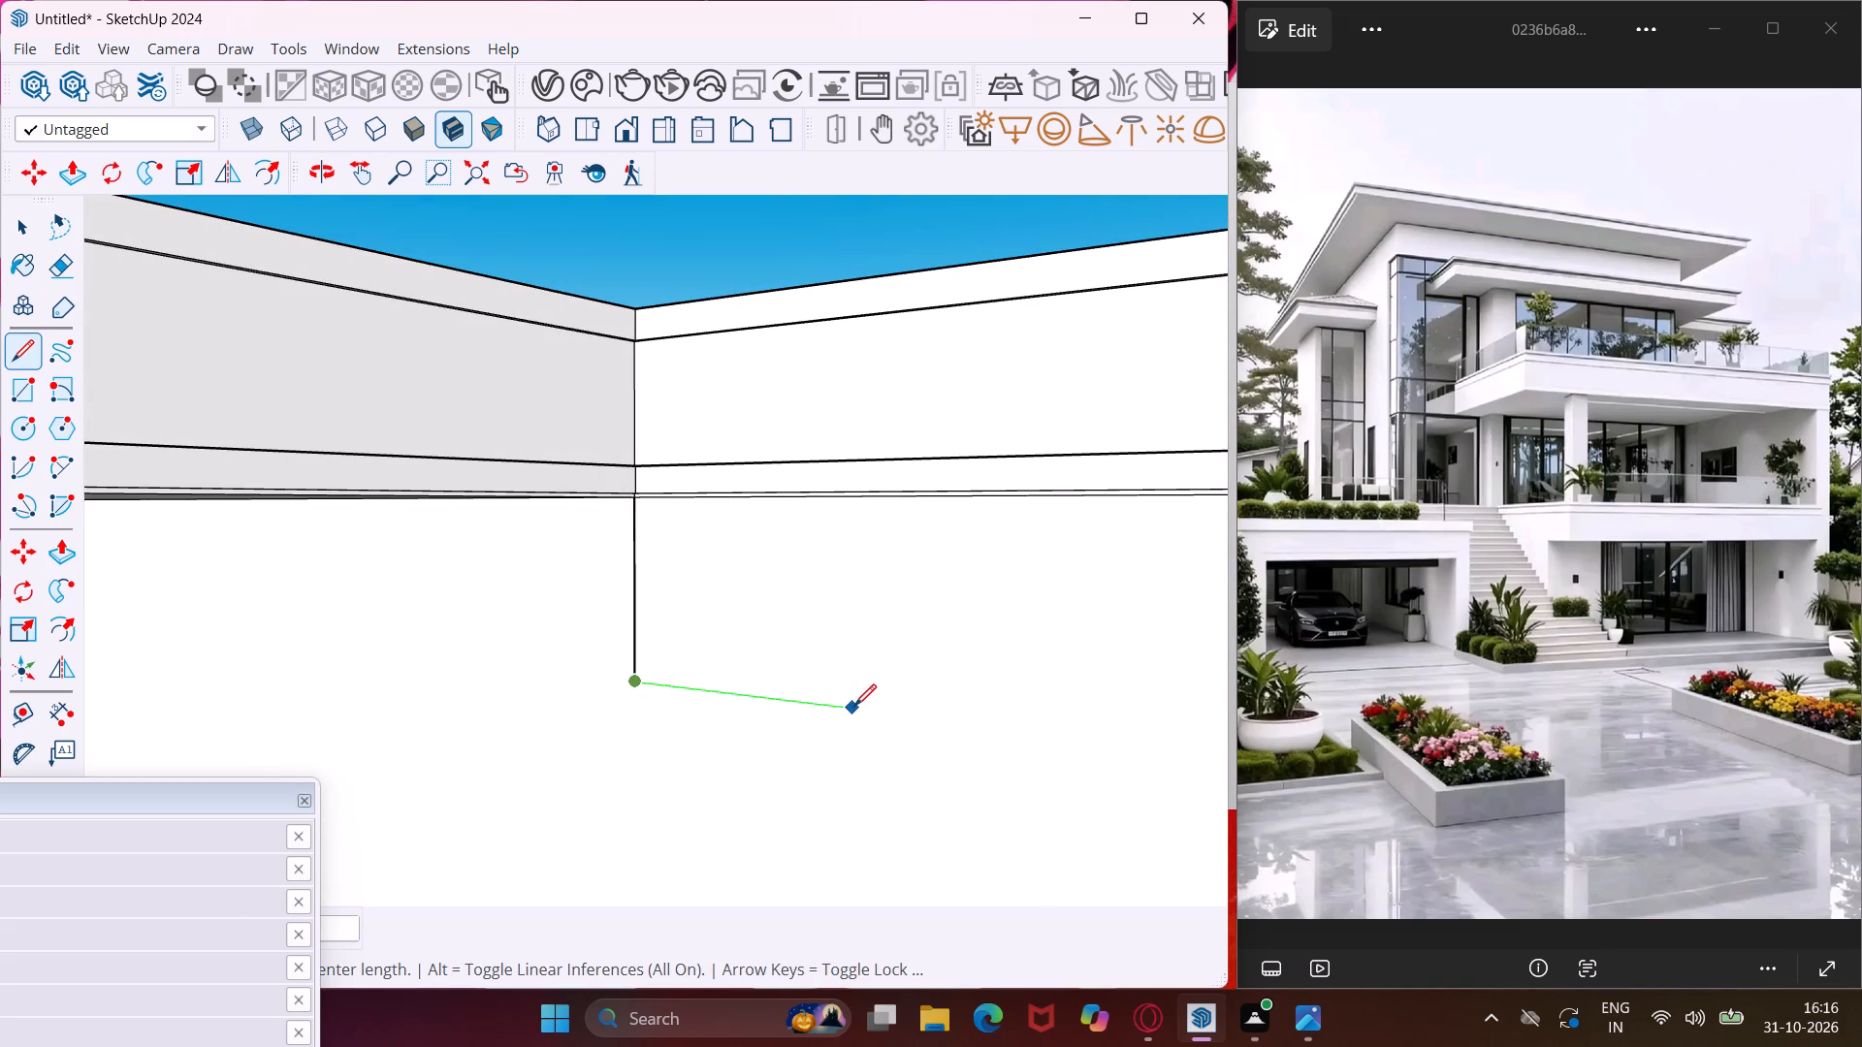
scroll(855, 706, down, 3)
middle_drag(855, 706, 847, 708)
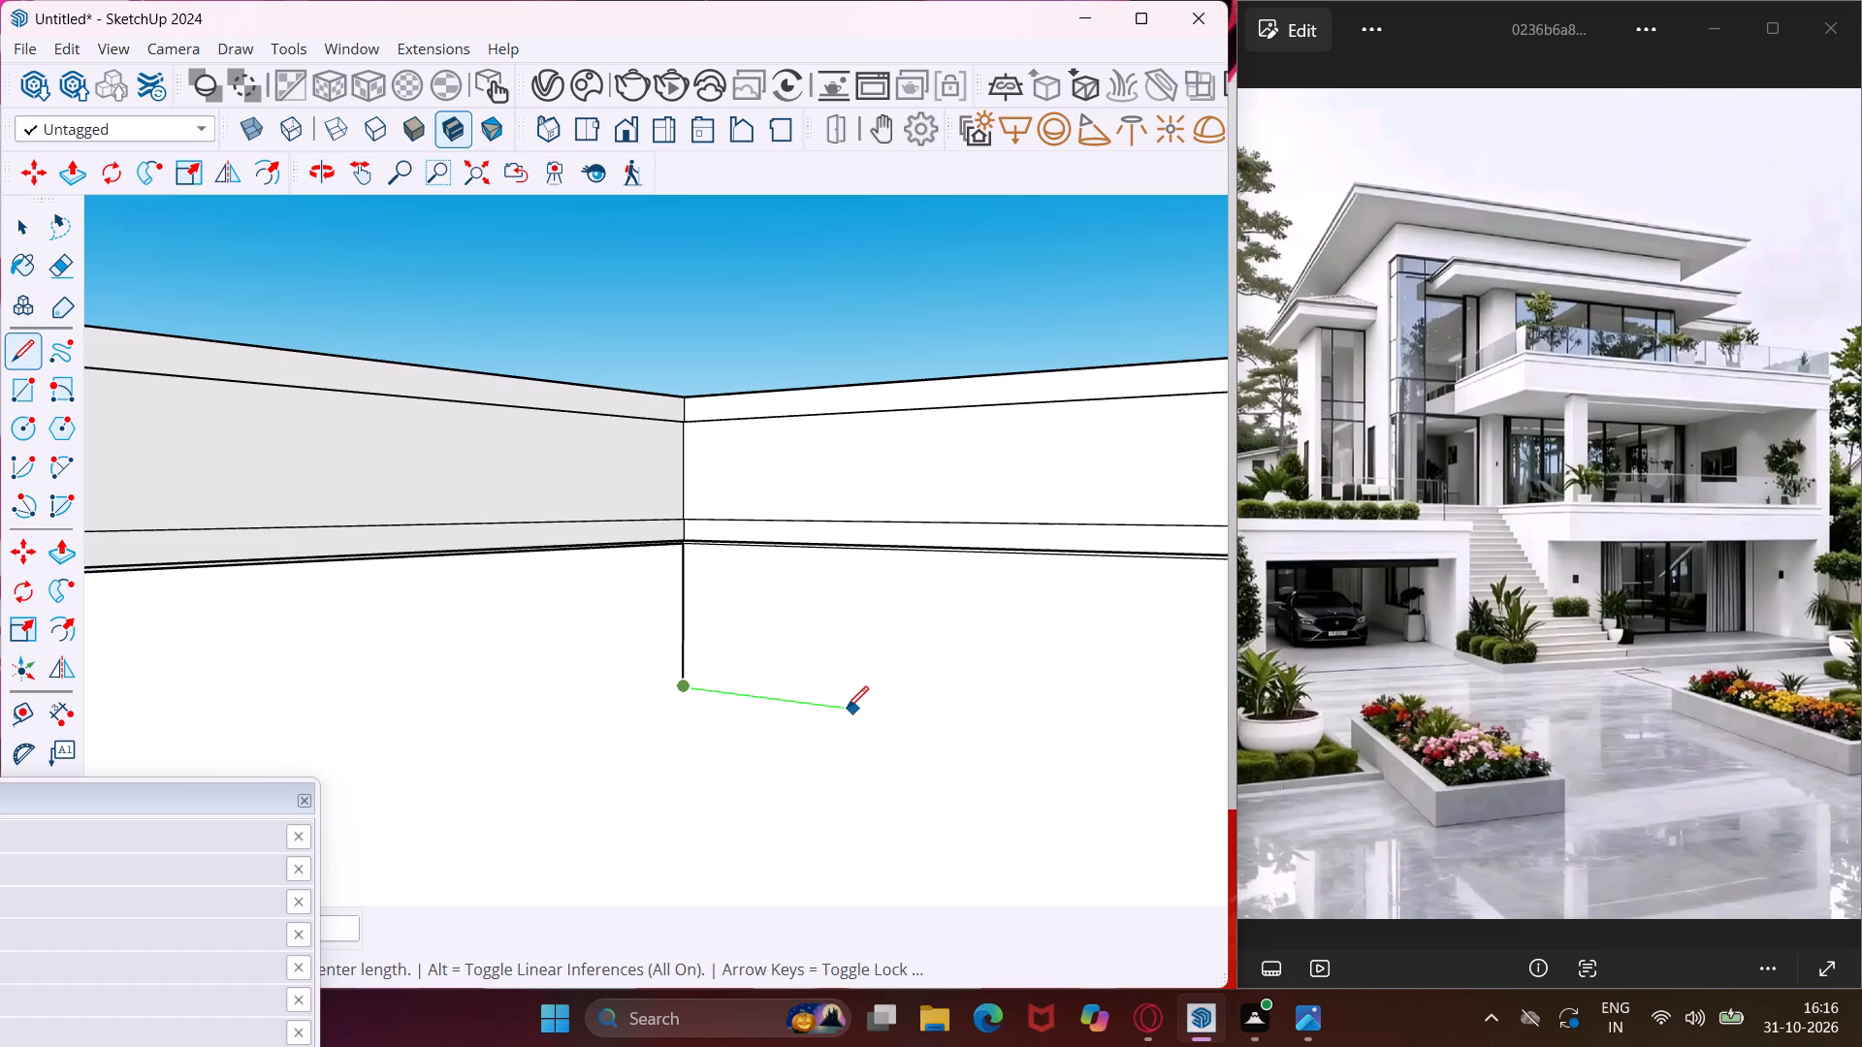
middle_drag(844, 710, 739, 733)
scroll(726, 733, down, 10)
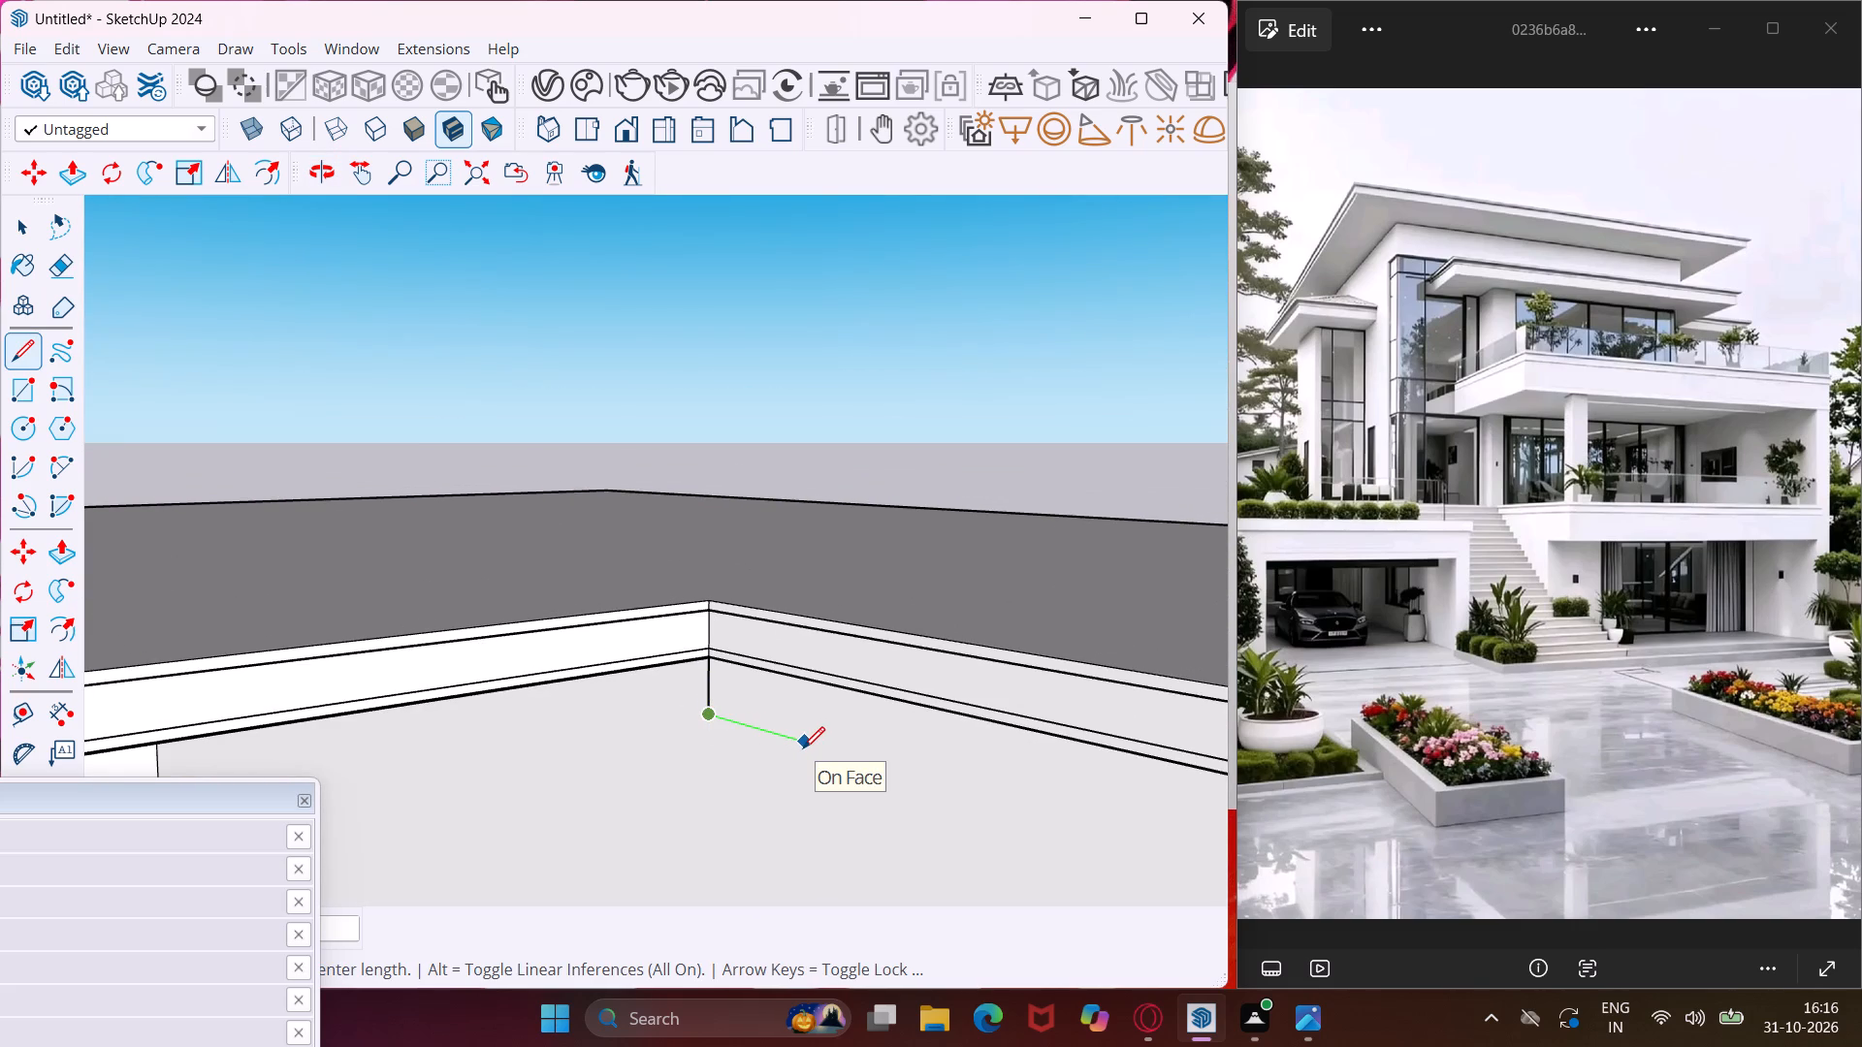
text(1')
key(Return)
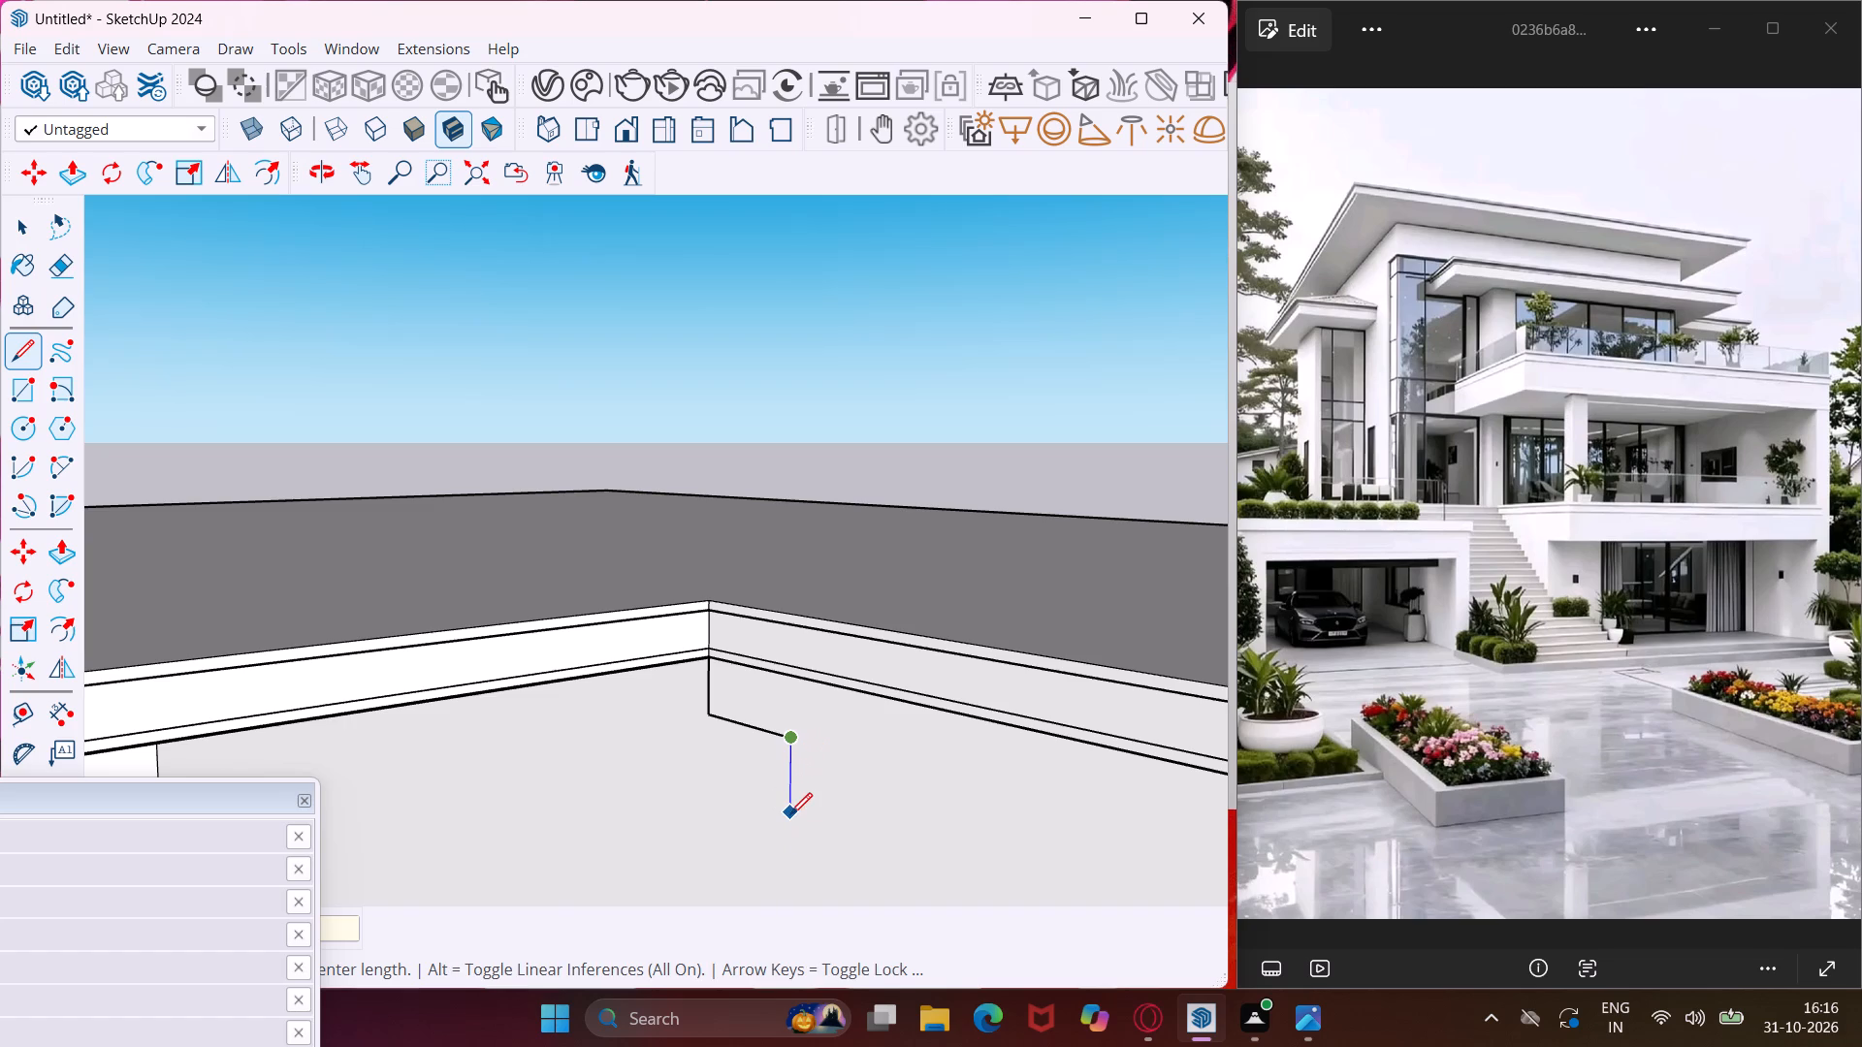
Continue the stair profile down the side wall with the second and third steps, each a 6" riser and a 1' tread.
text(6")
key(Return)
text(1')
key(Return)
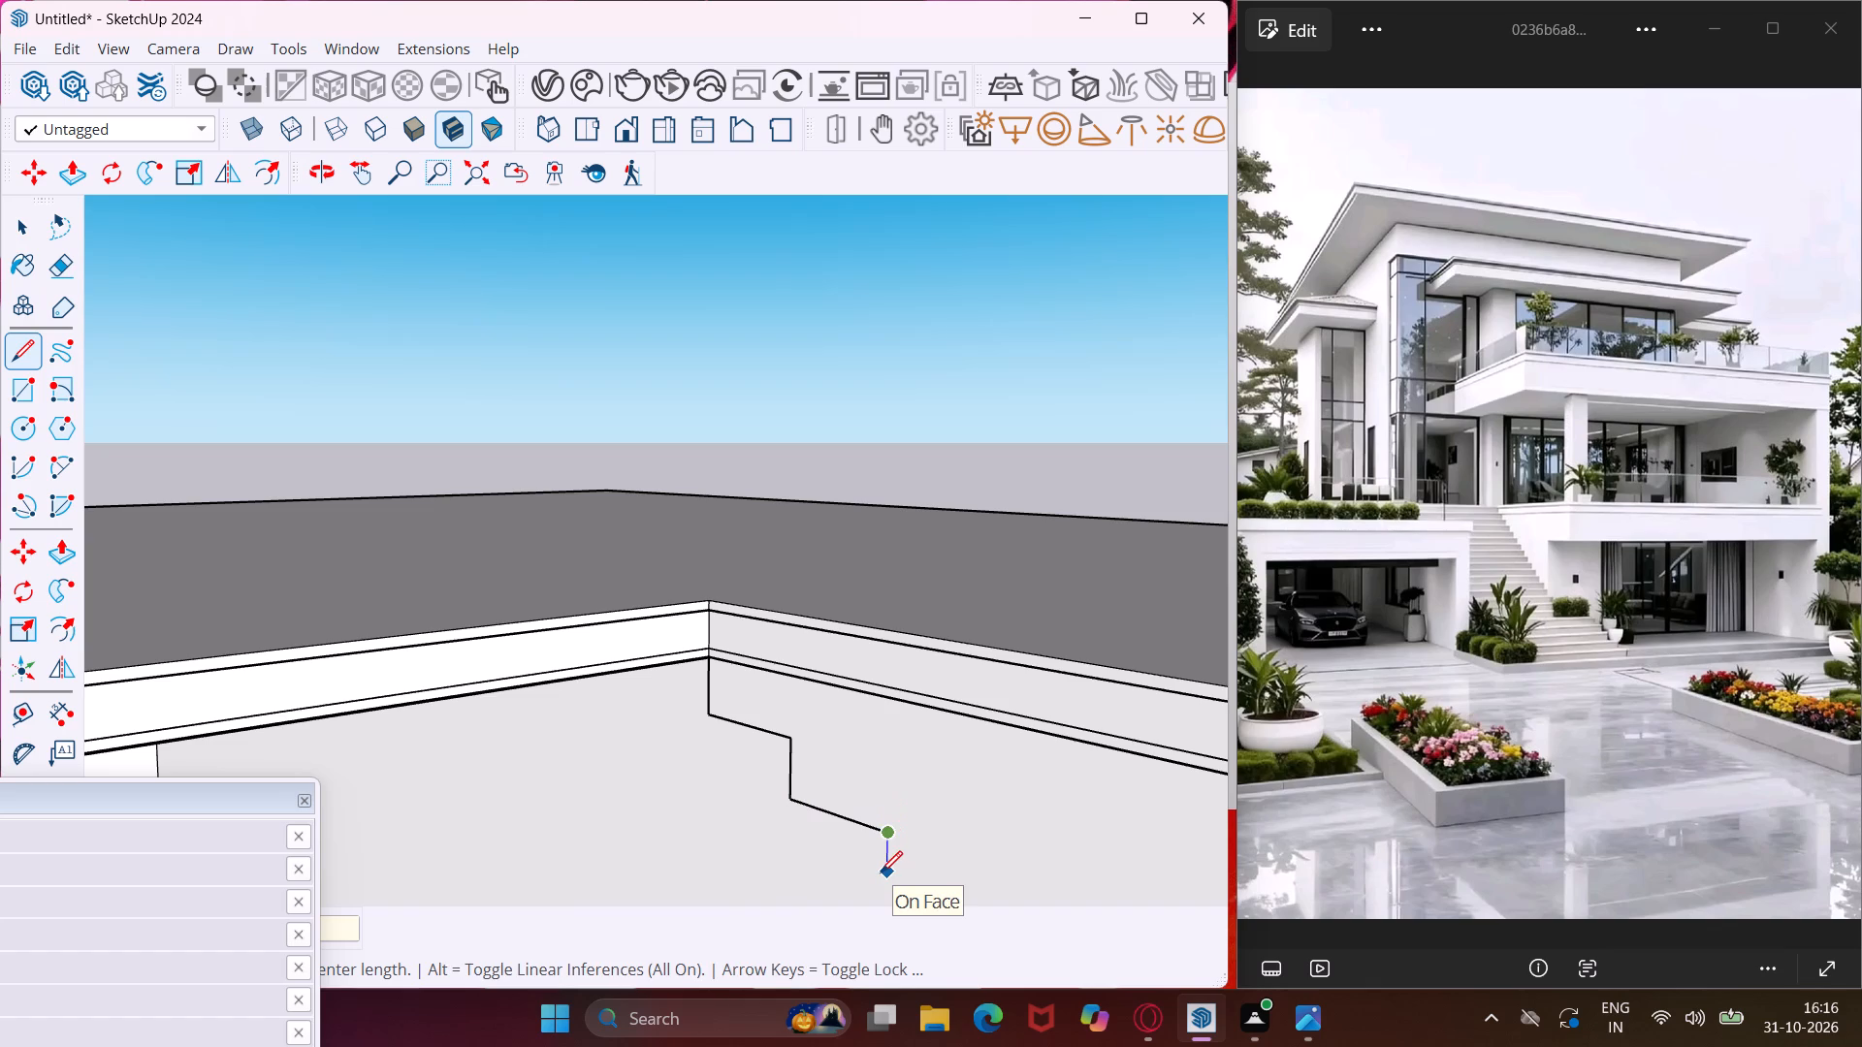
text(6")
key(Return)
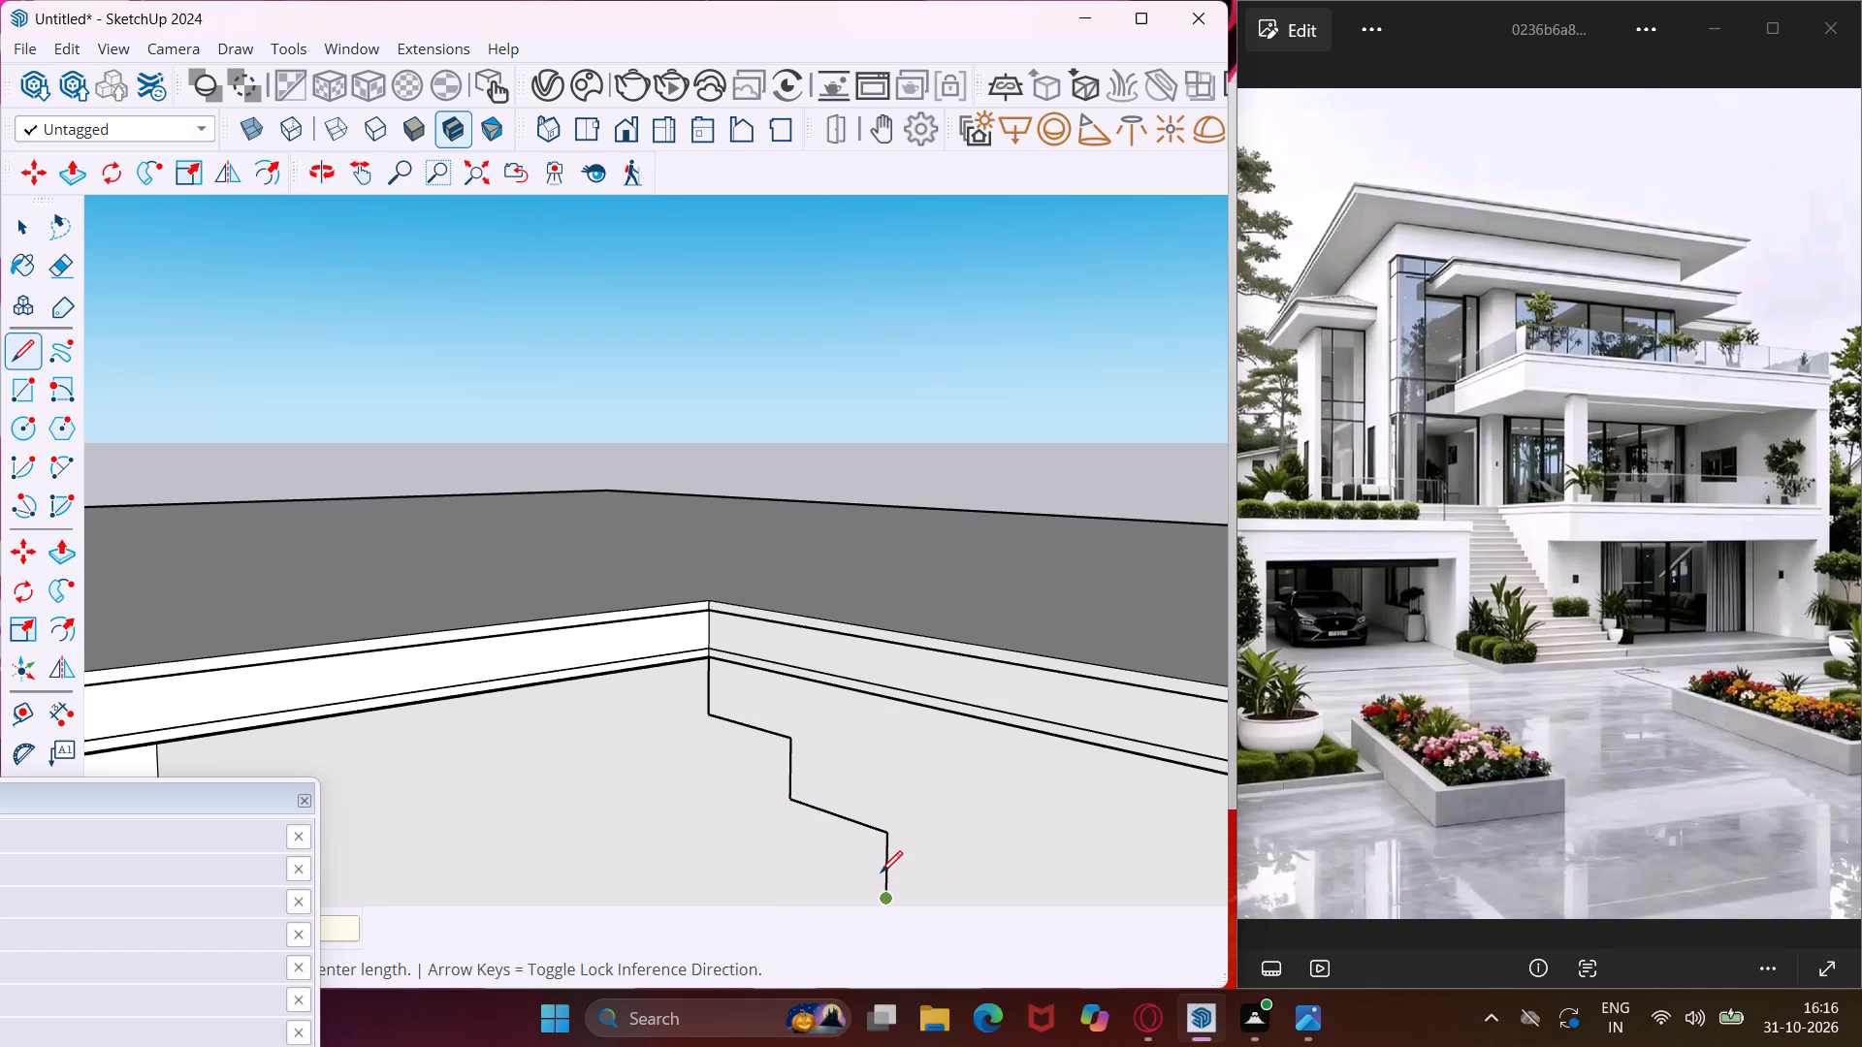
scroll(881, 872, down, 1)
middle_drag(881, 872, 816, 813)
scroll(816, 813, down, 2)
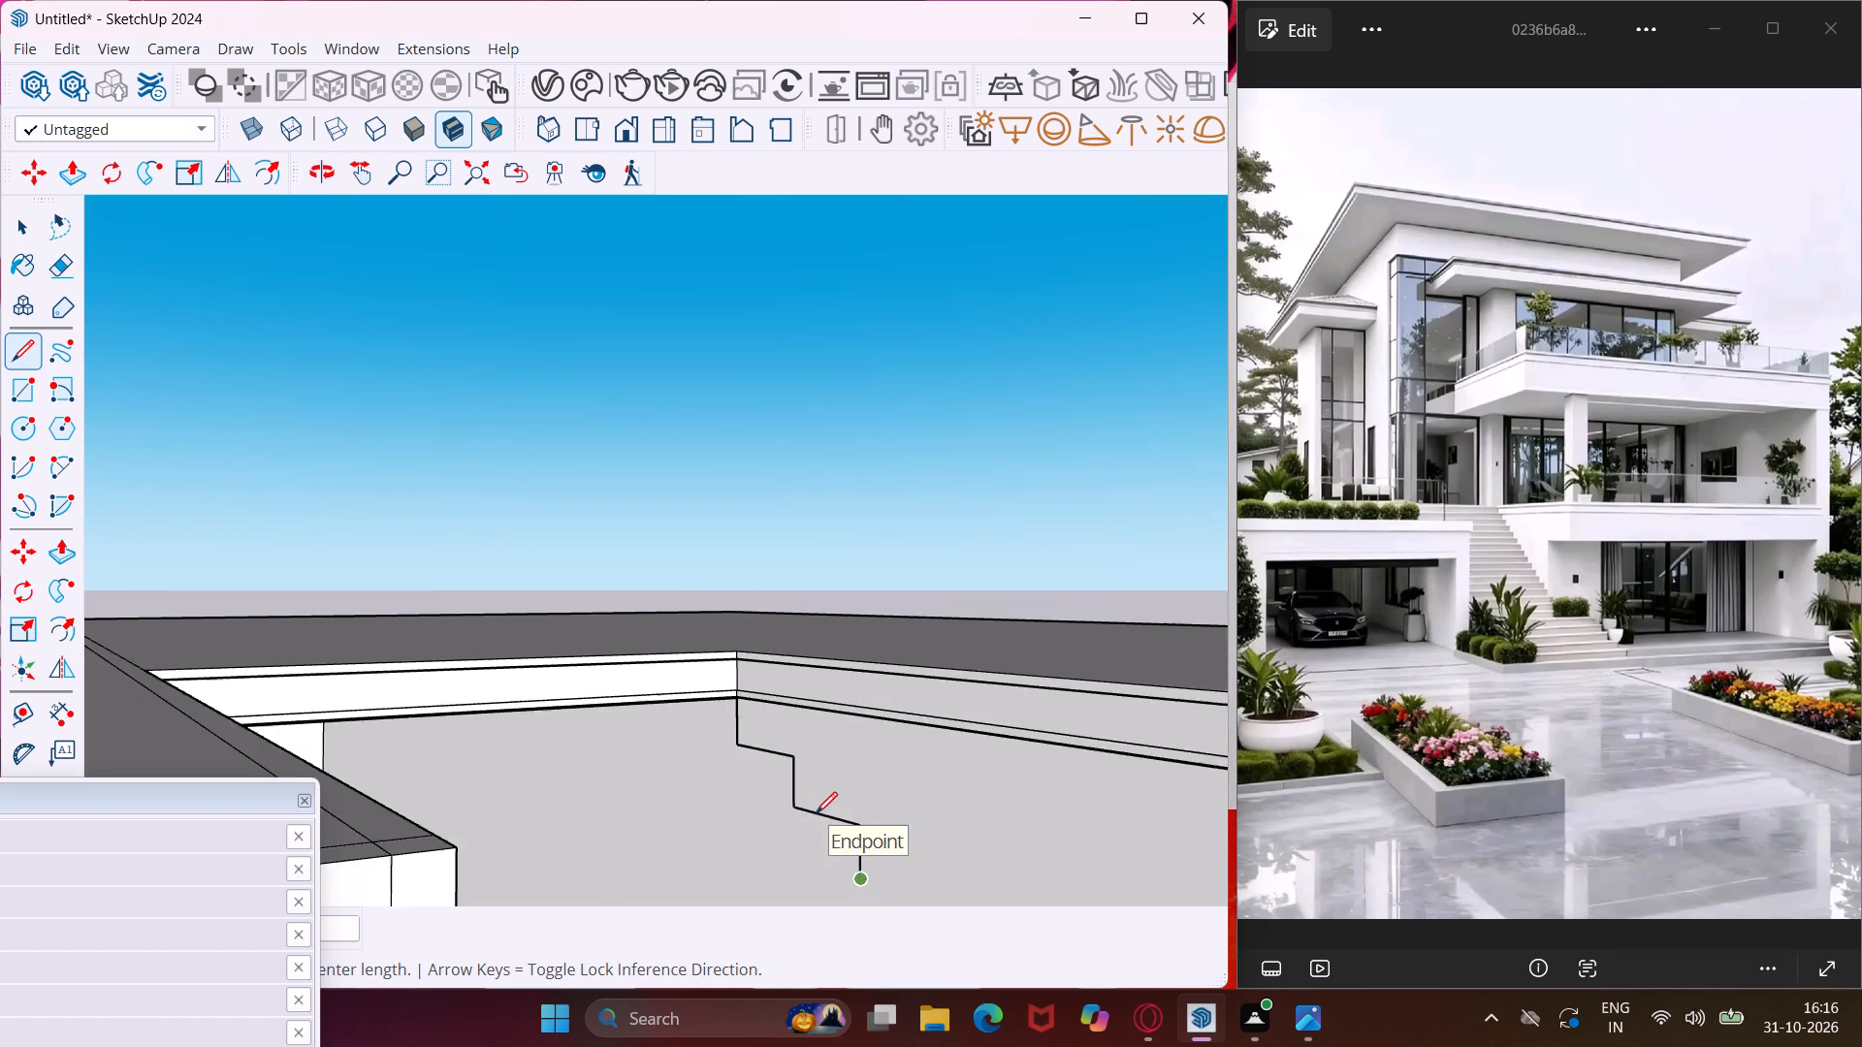
scroll(816, 813, down, 2)
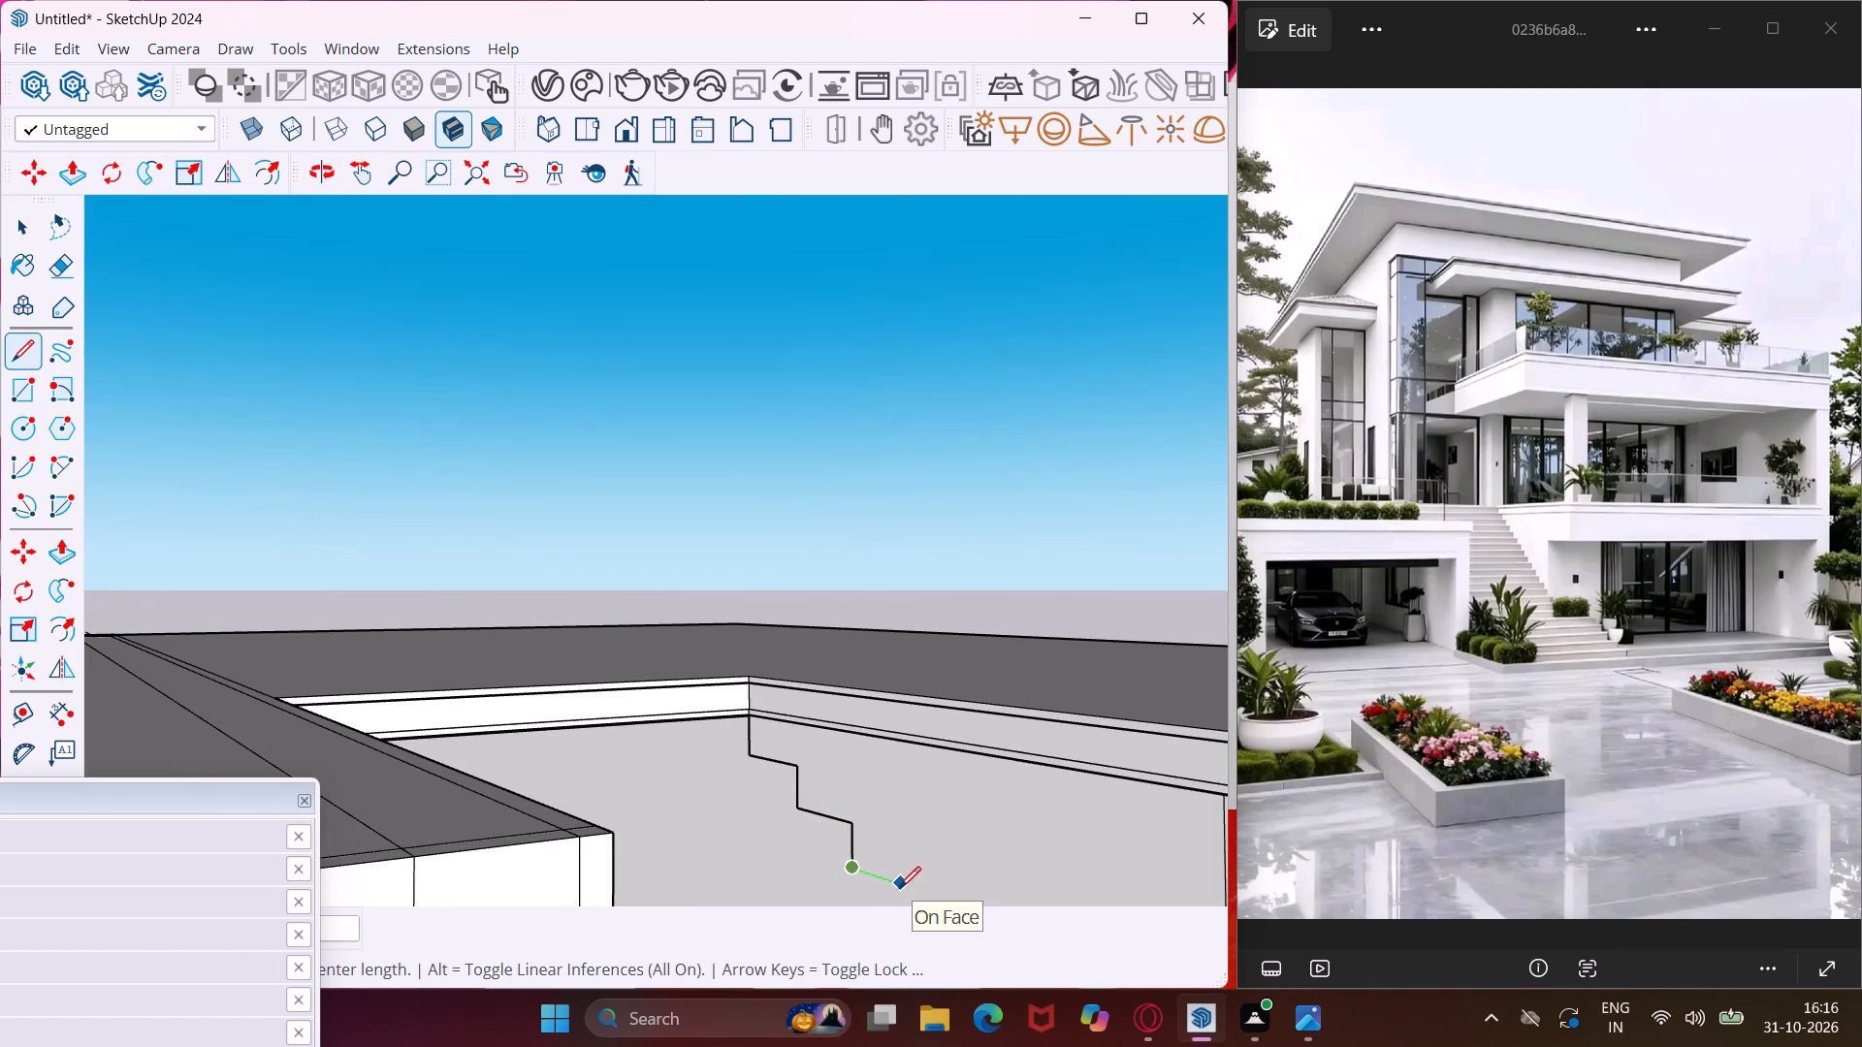
text(1')
key(Return)
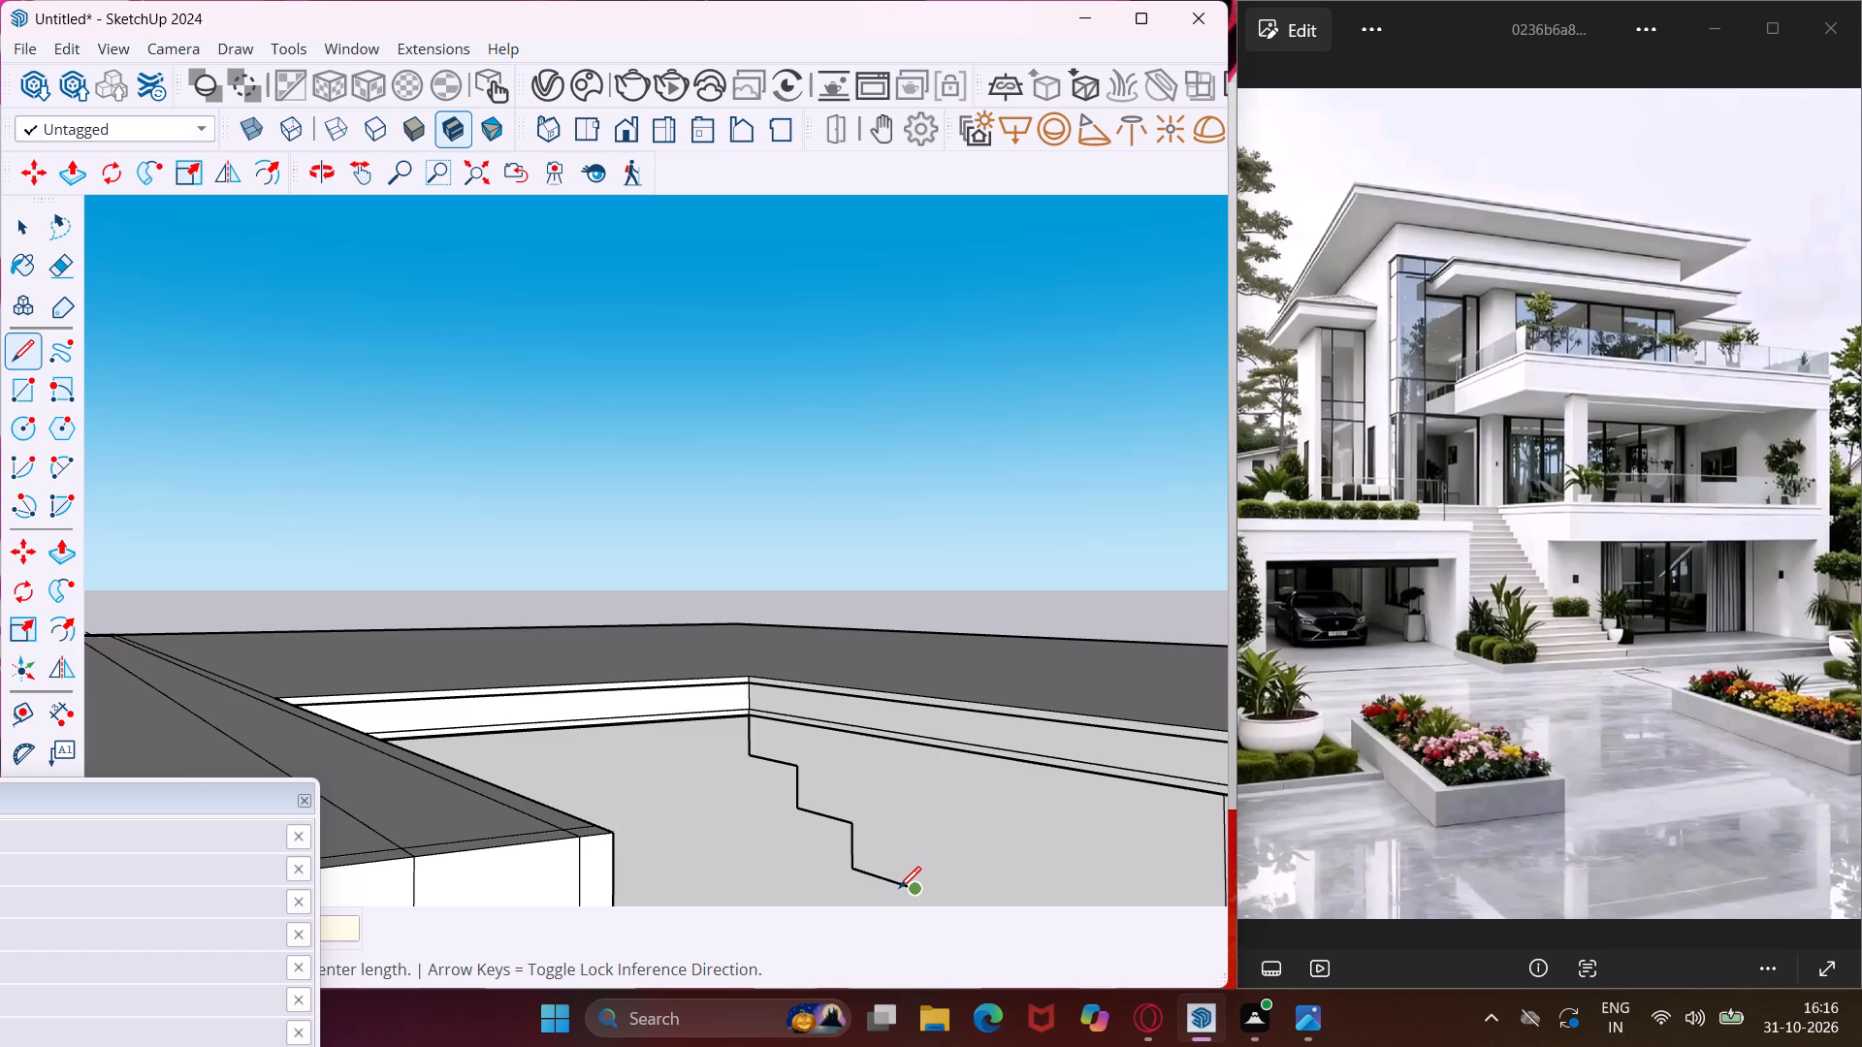
Add the fourth step to the stair profile on the side wall with a 6" riser and a 1' tread.
middle_drag(899, 888, 883, 809)
scroll(883, 808, down, 8)
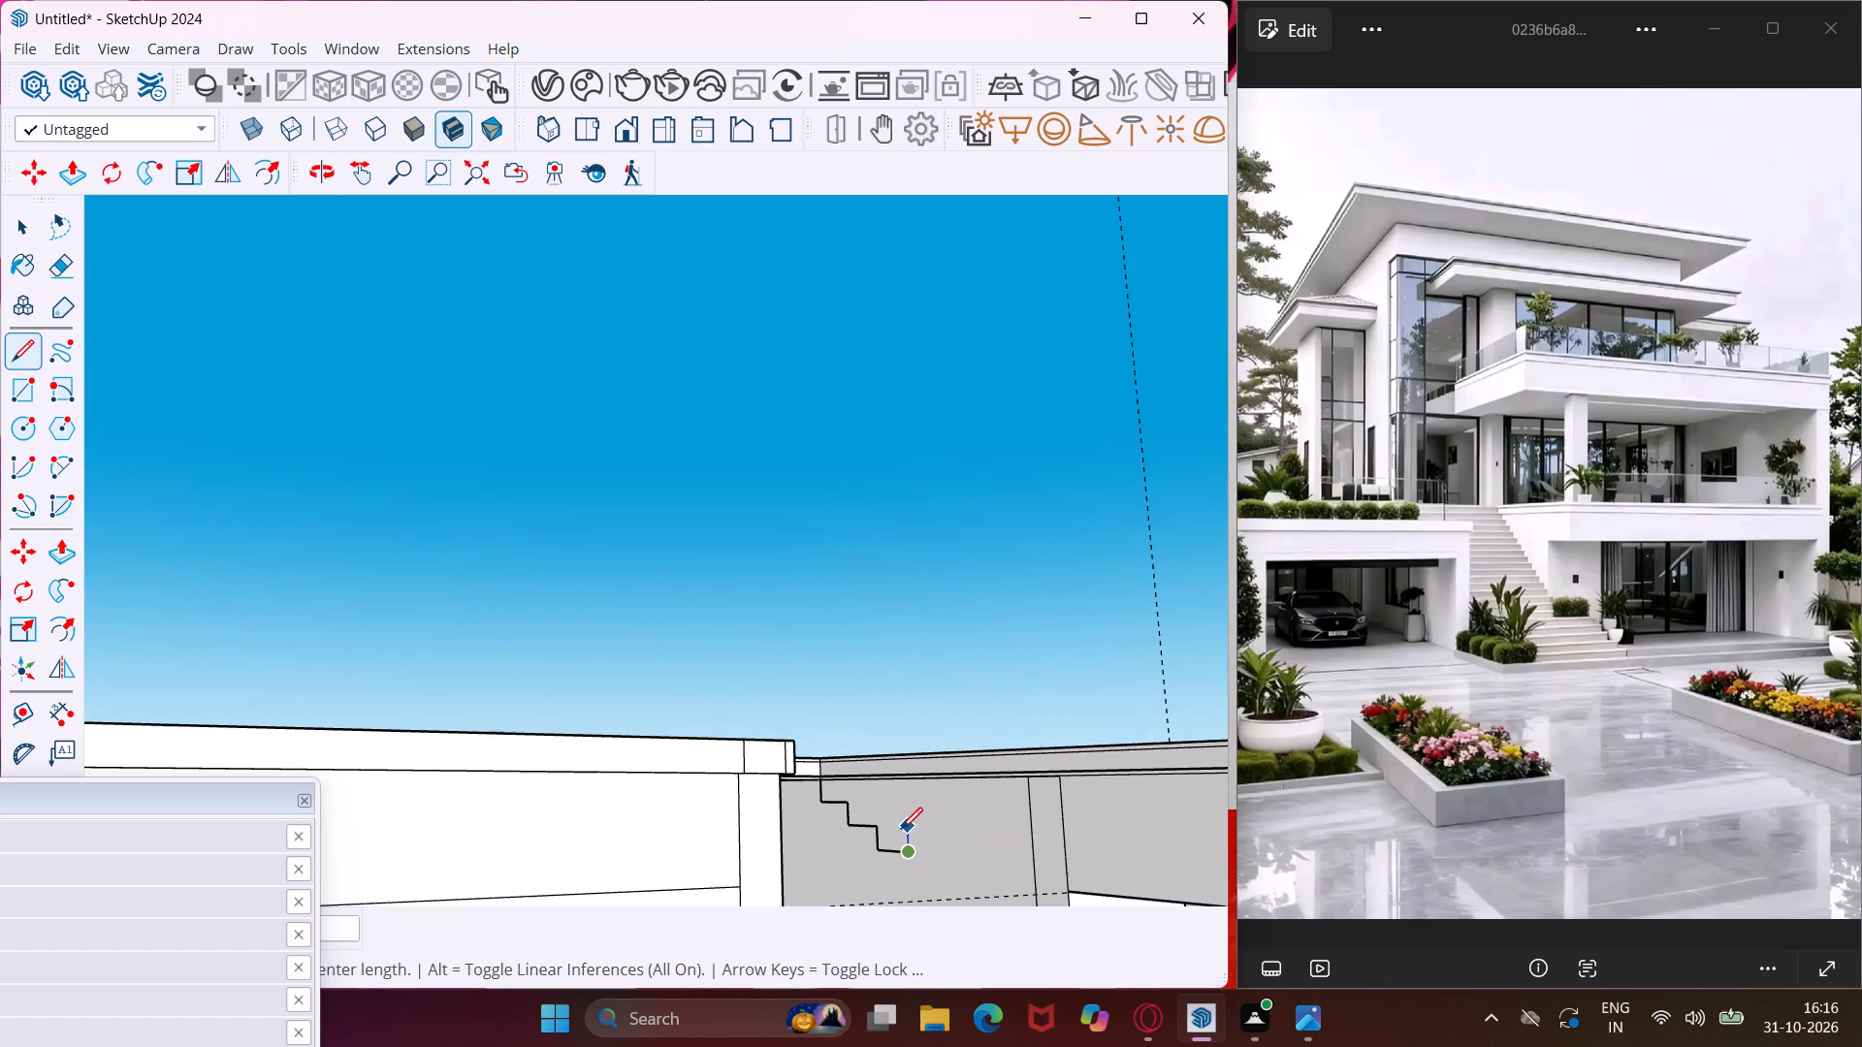
middle_drag(902, 831, 941, 890)
scroll(920, 810, down, 5)
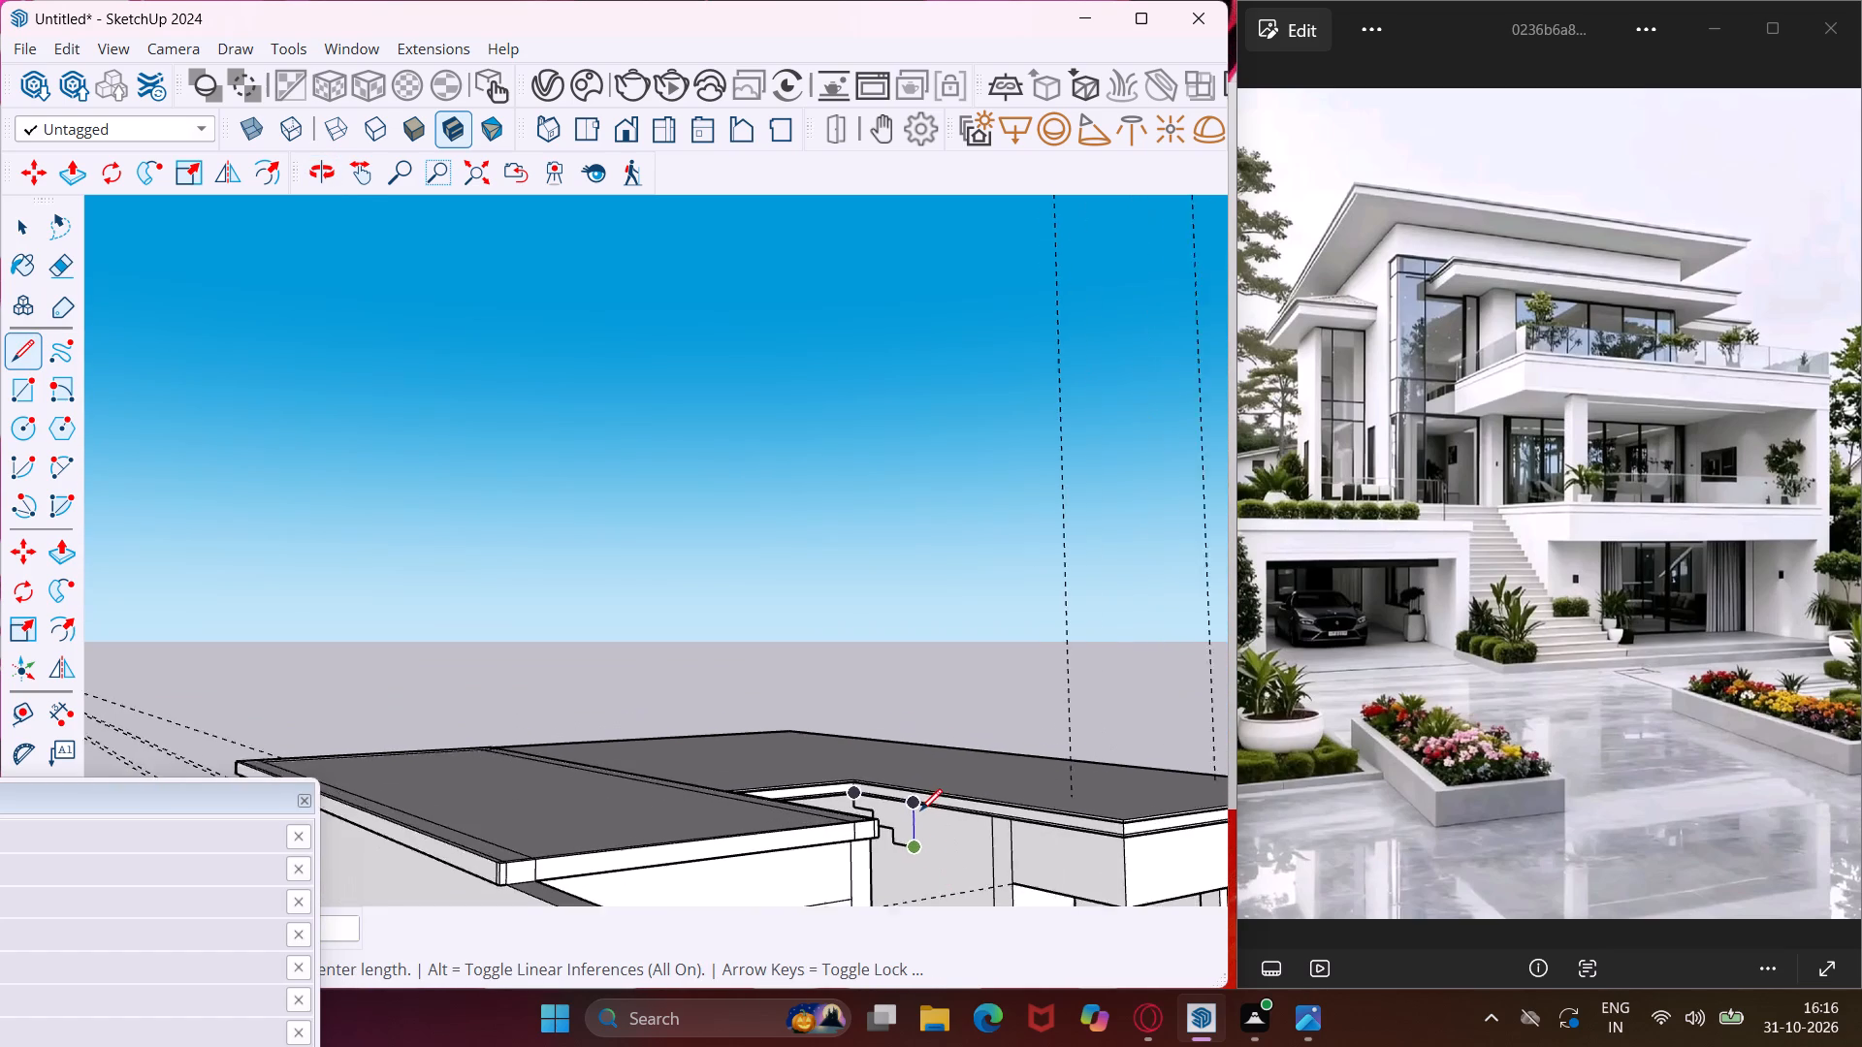
scroll(920, 810, down, 5)
middle_drag(922, 815, 945, 909)
scroll(915, 846, up, 4)
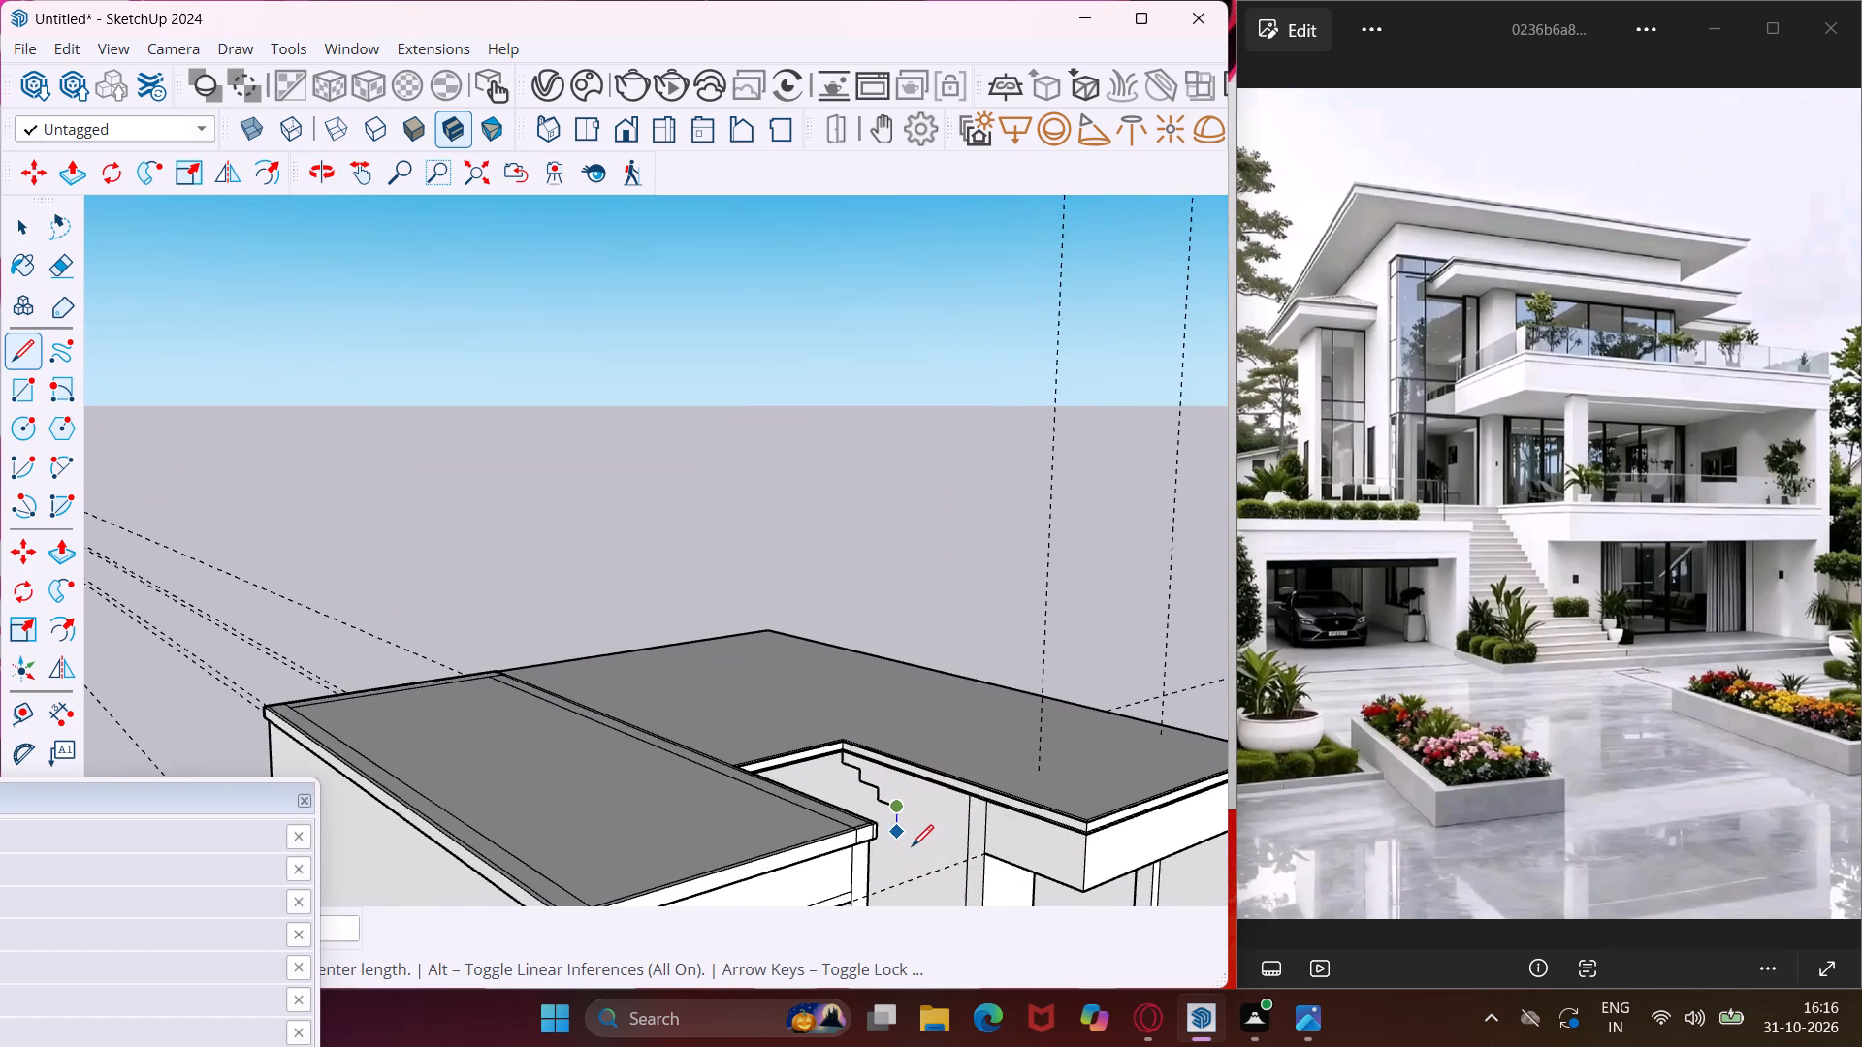
scroll(912, 846, up, 8)
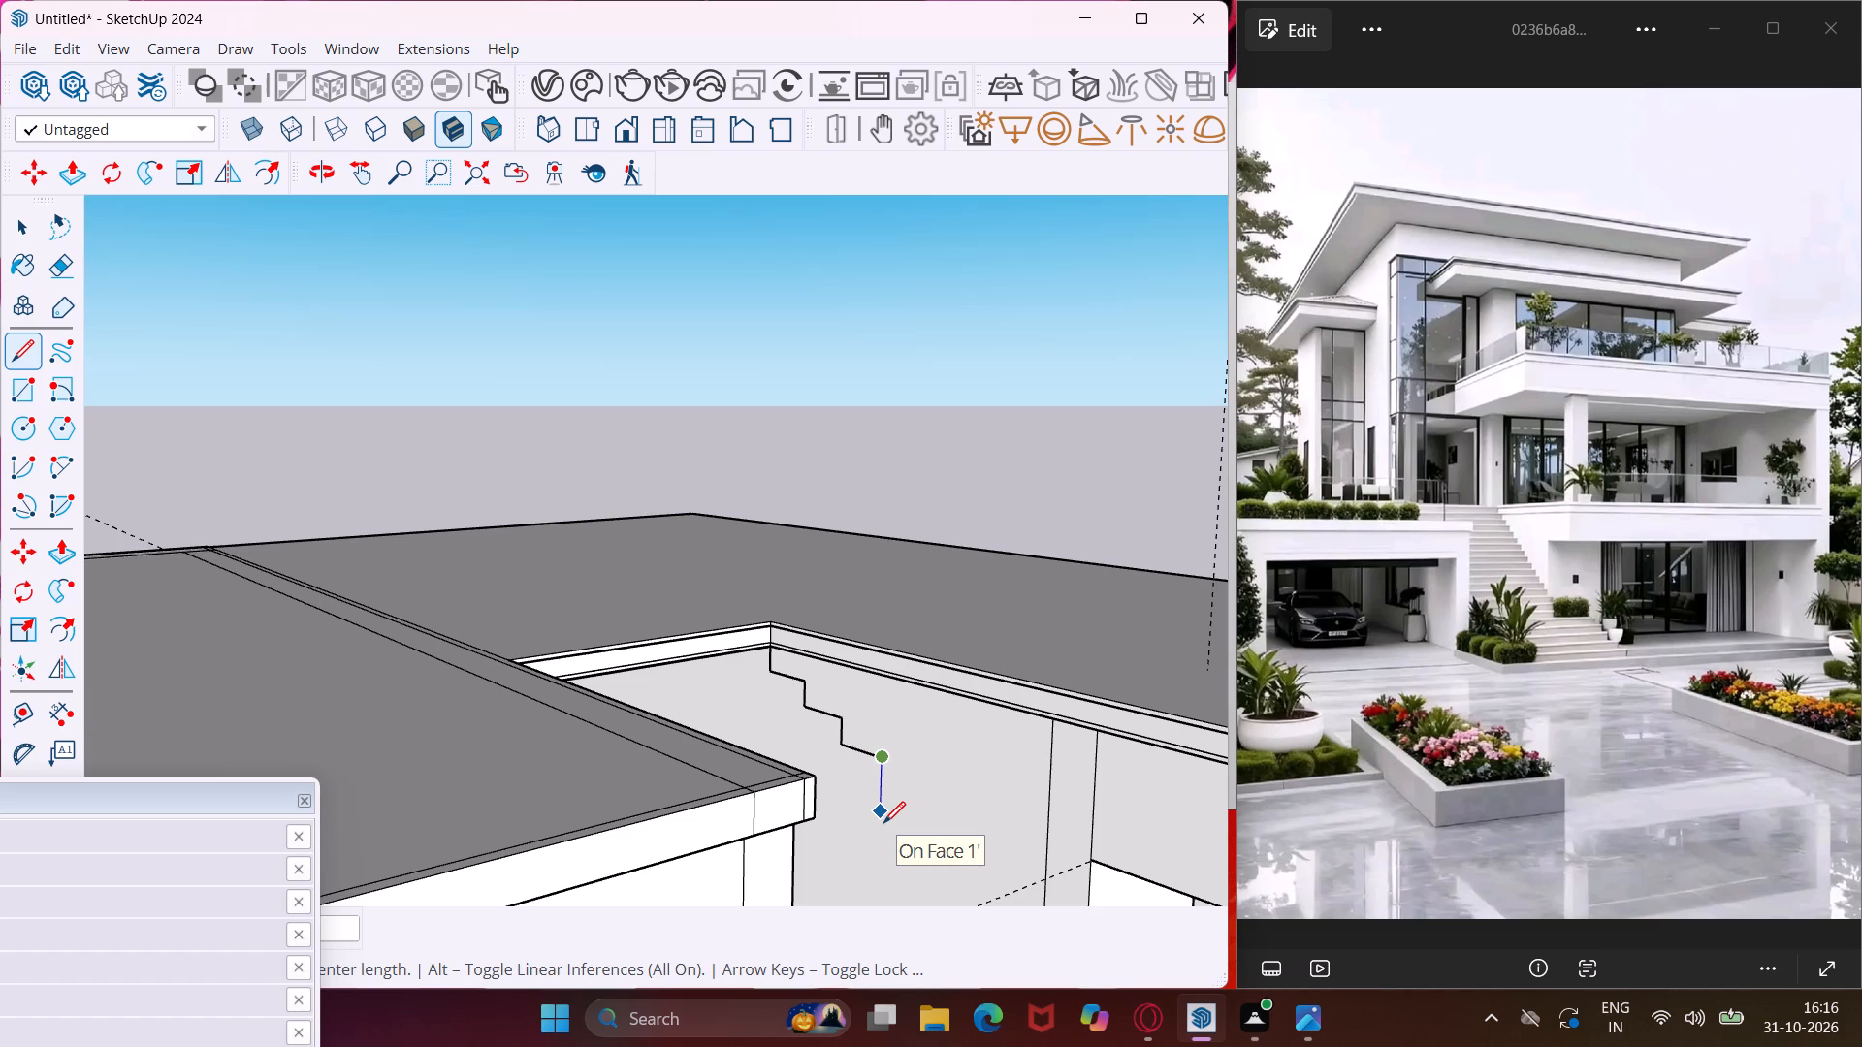
text(6")
key(Return)
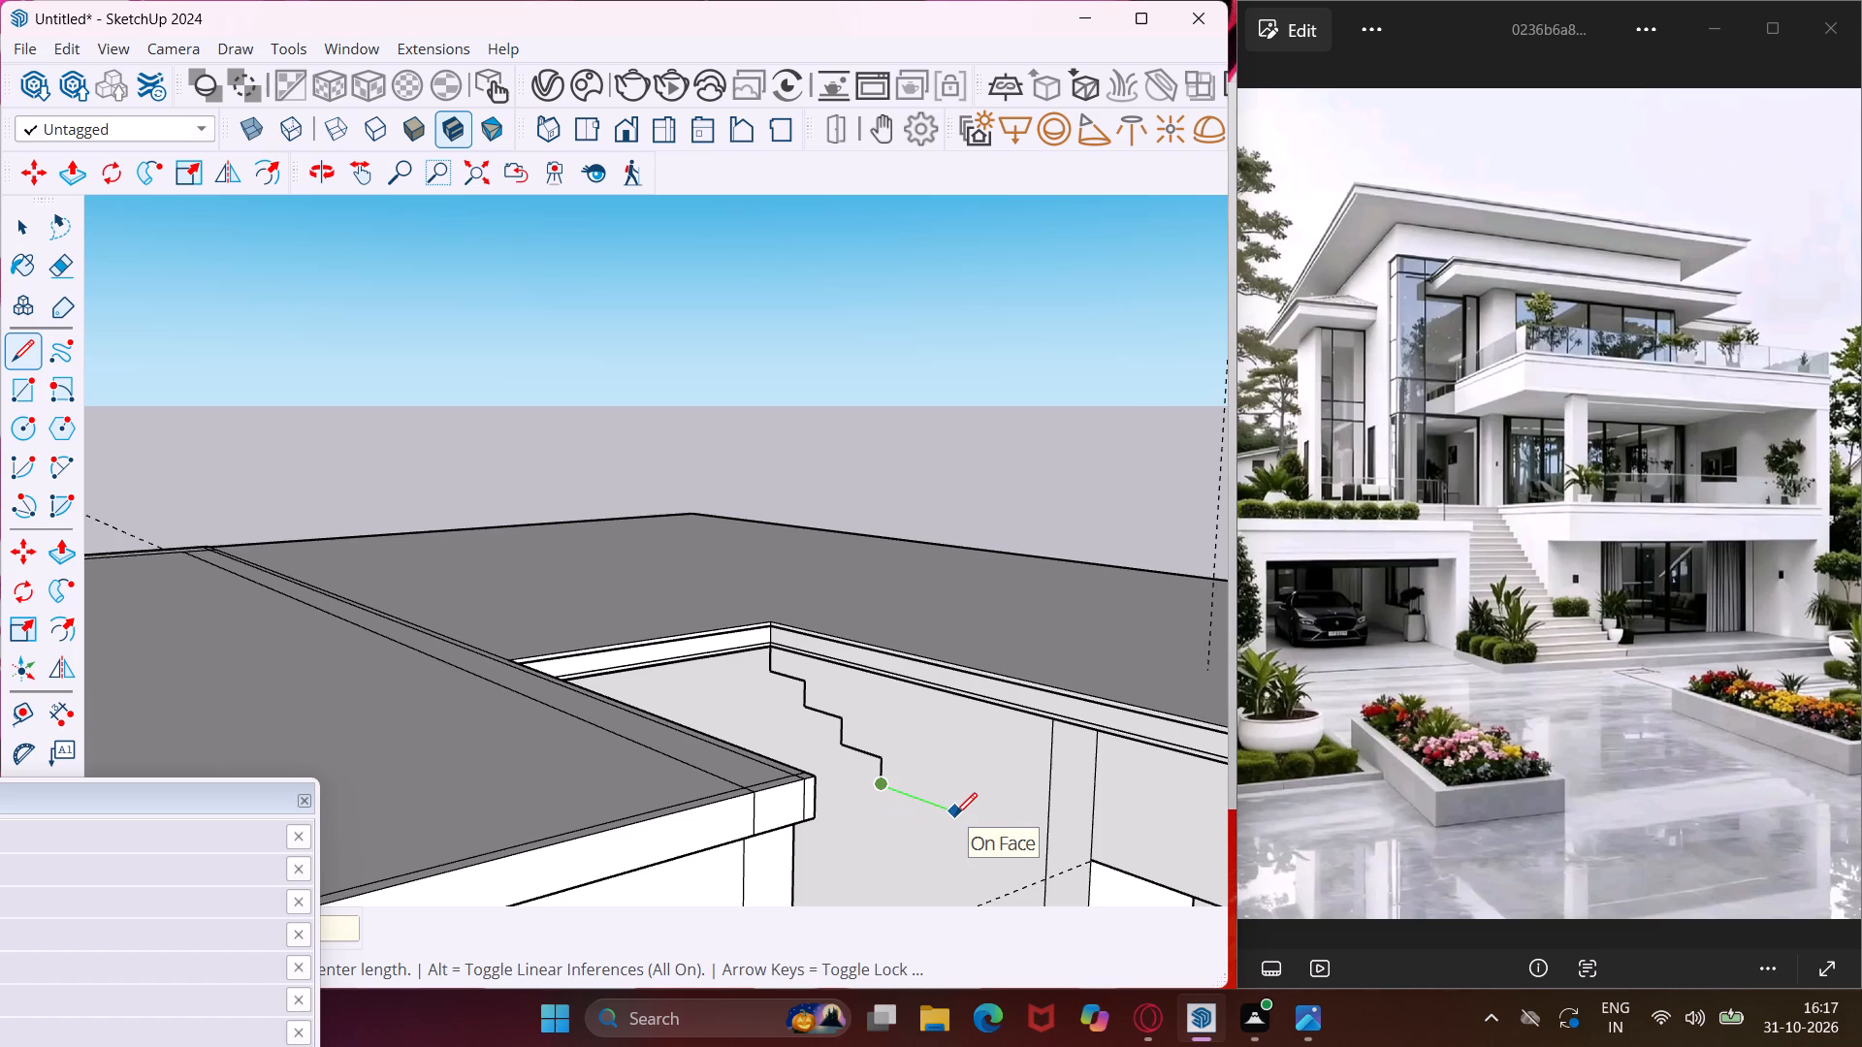
text(1')
key(Return)
Add the fifth step to the stair profile with a 6" riser and a 1' tread.
scroll(955, 814, up, 4)
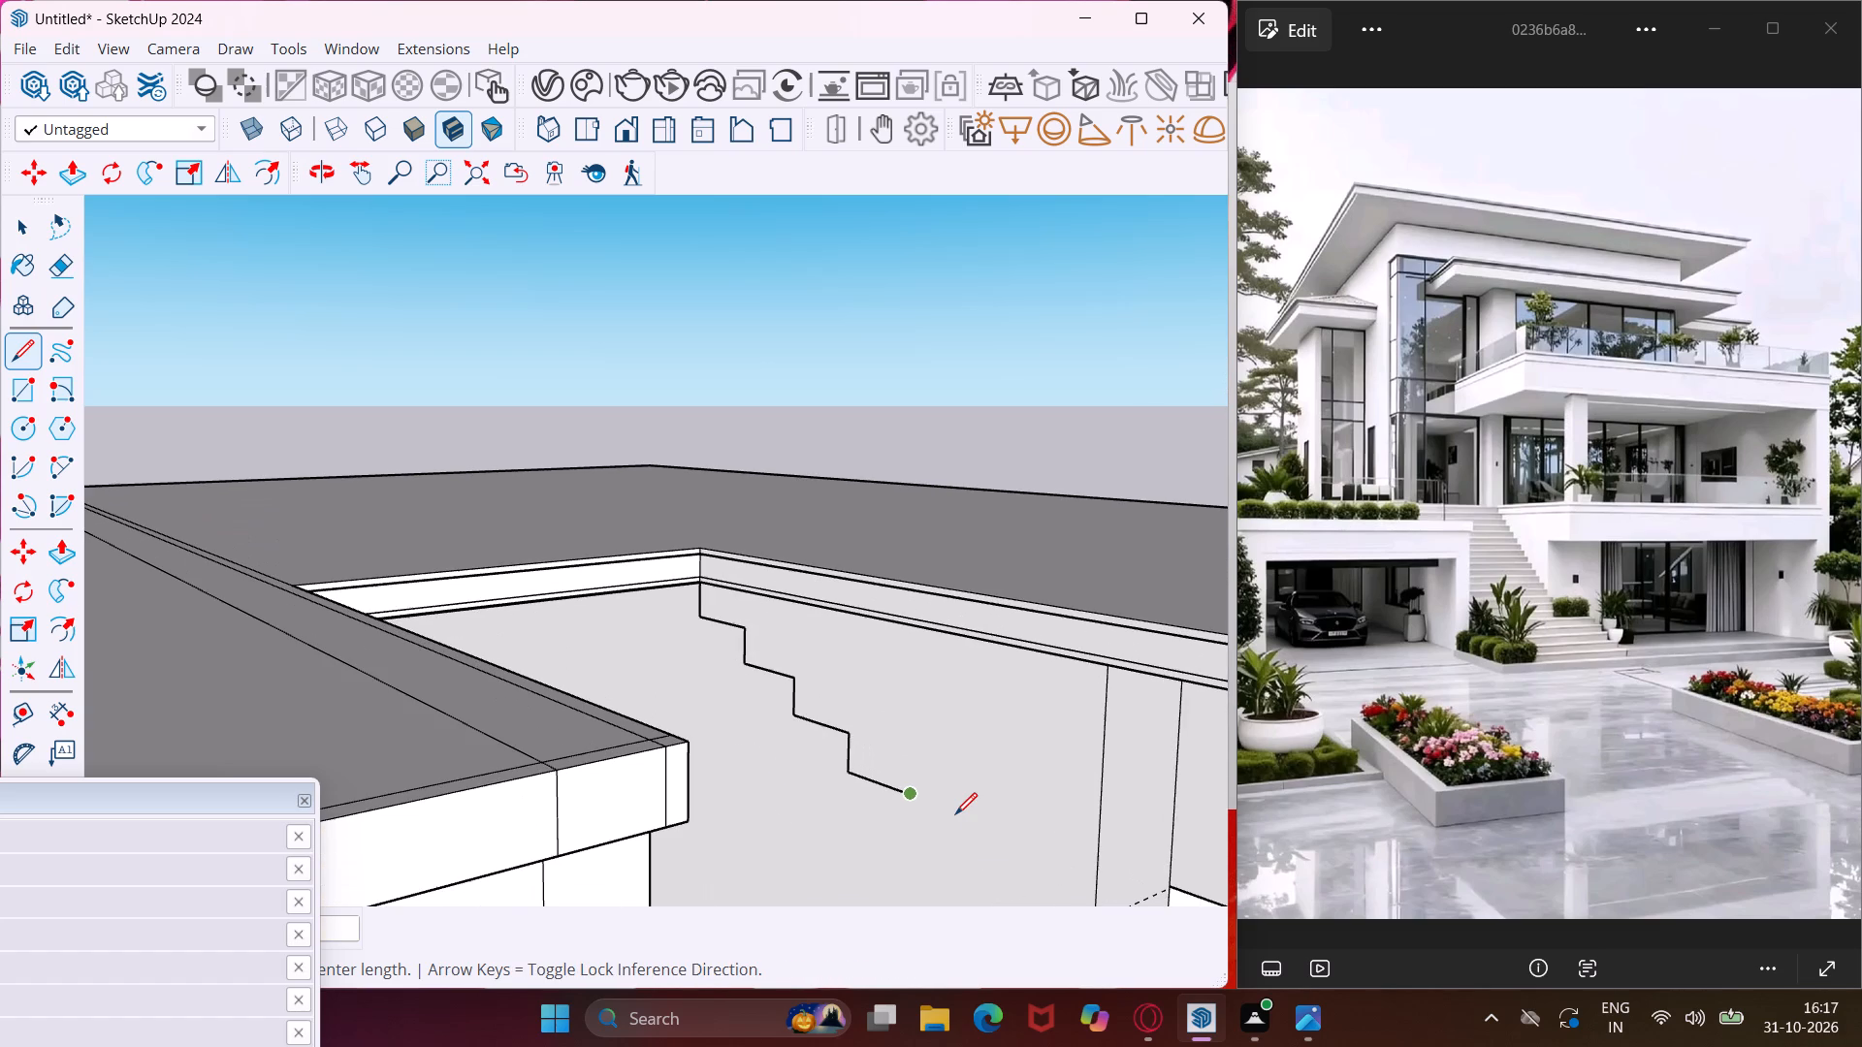
text(6")
key(Return)
text(1')
key(Return)
Add the sixth step to the stair profile with a 6" riser and a 1' tread along the side wall.
middle_drag(984, 866, 962, 803)
scroll(962, 803, down, 5)
middle_drag(983, 877, 993, 836)
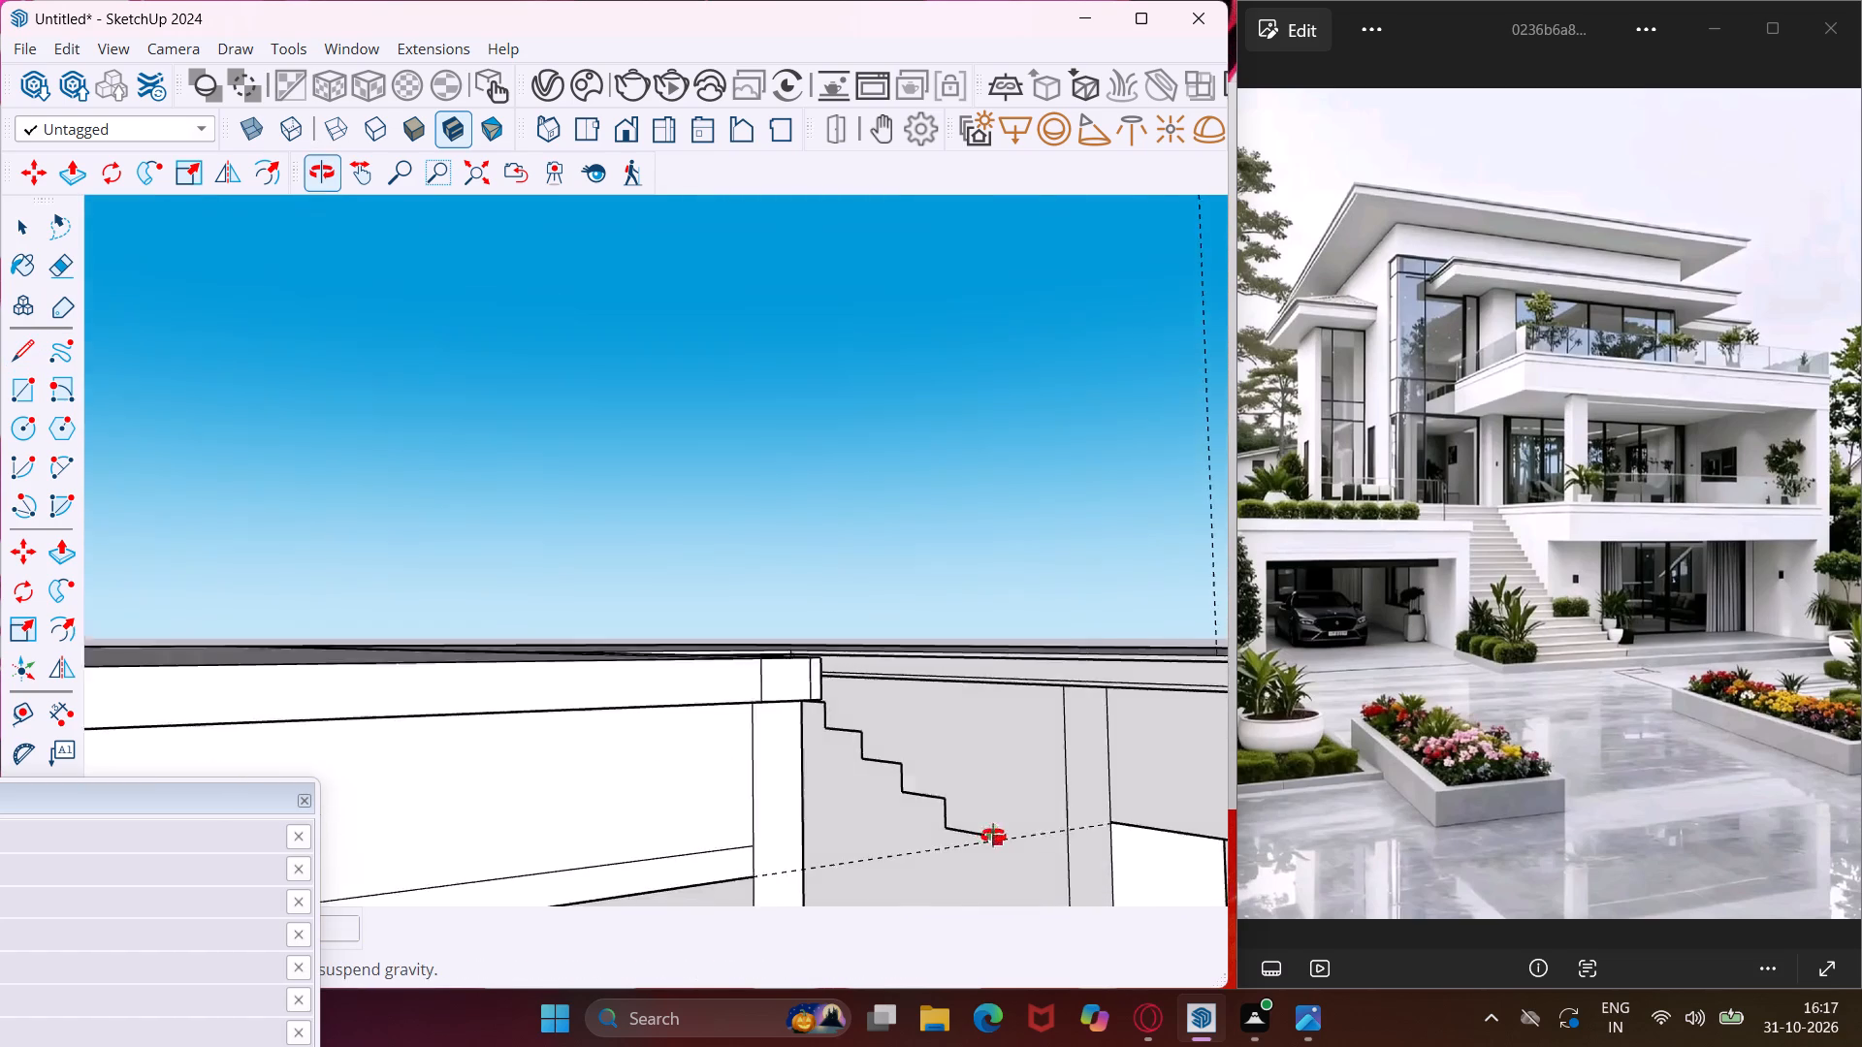
middle_drag(993, 836, 1003, 796)
key(6)
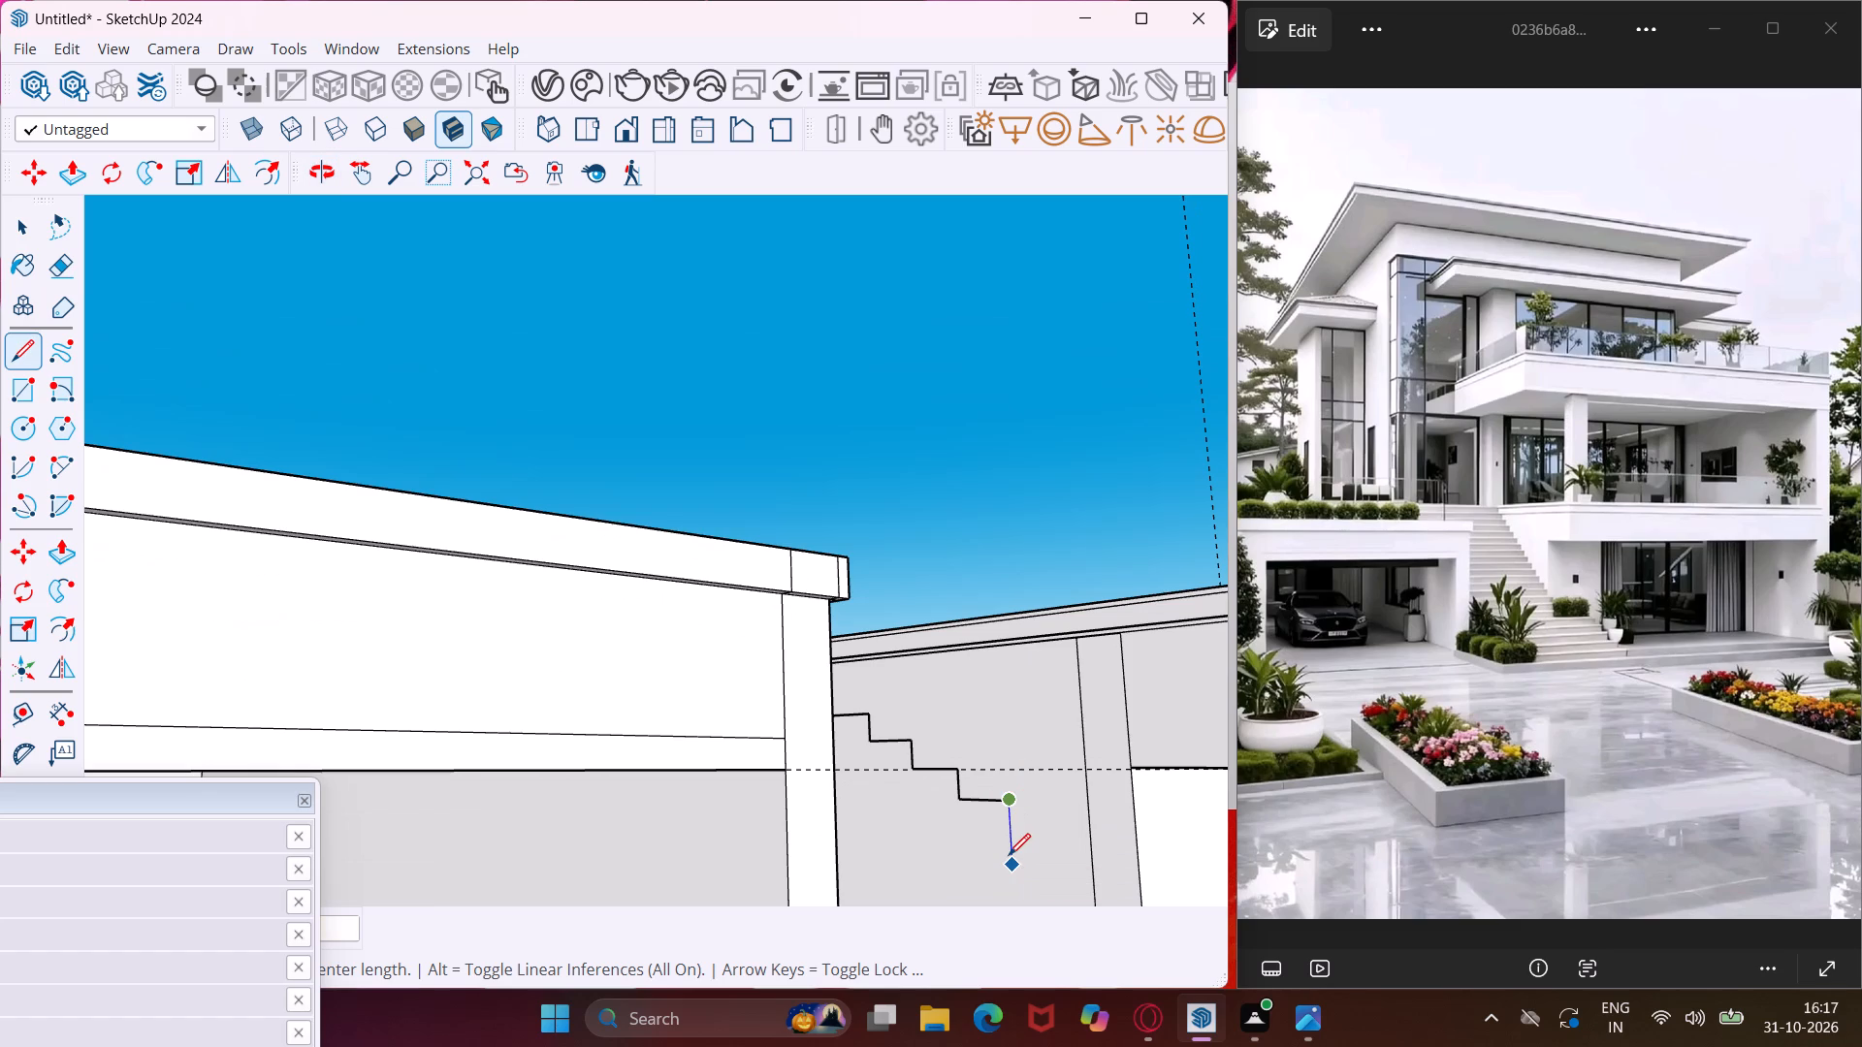
key(shift+quotedbl)
key(Return)
middle_drag(1073, 830, 1191, 849)
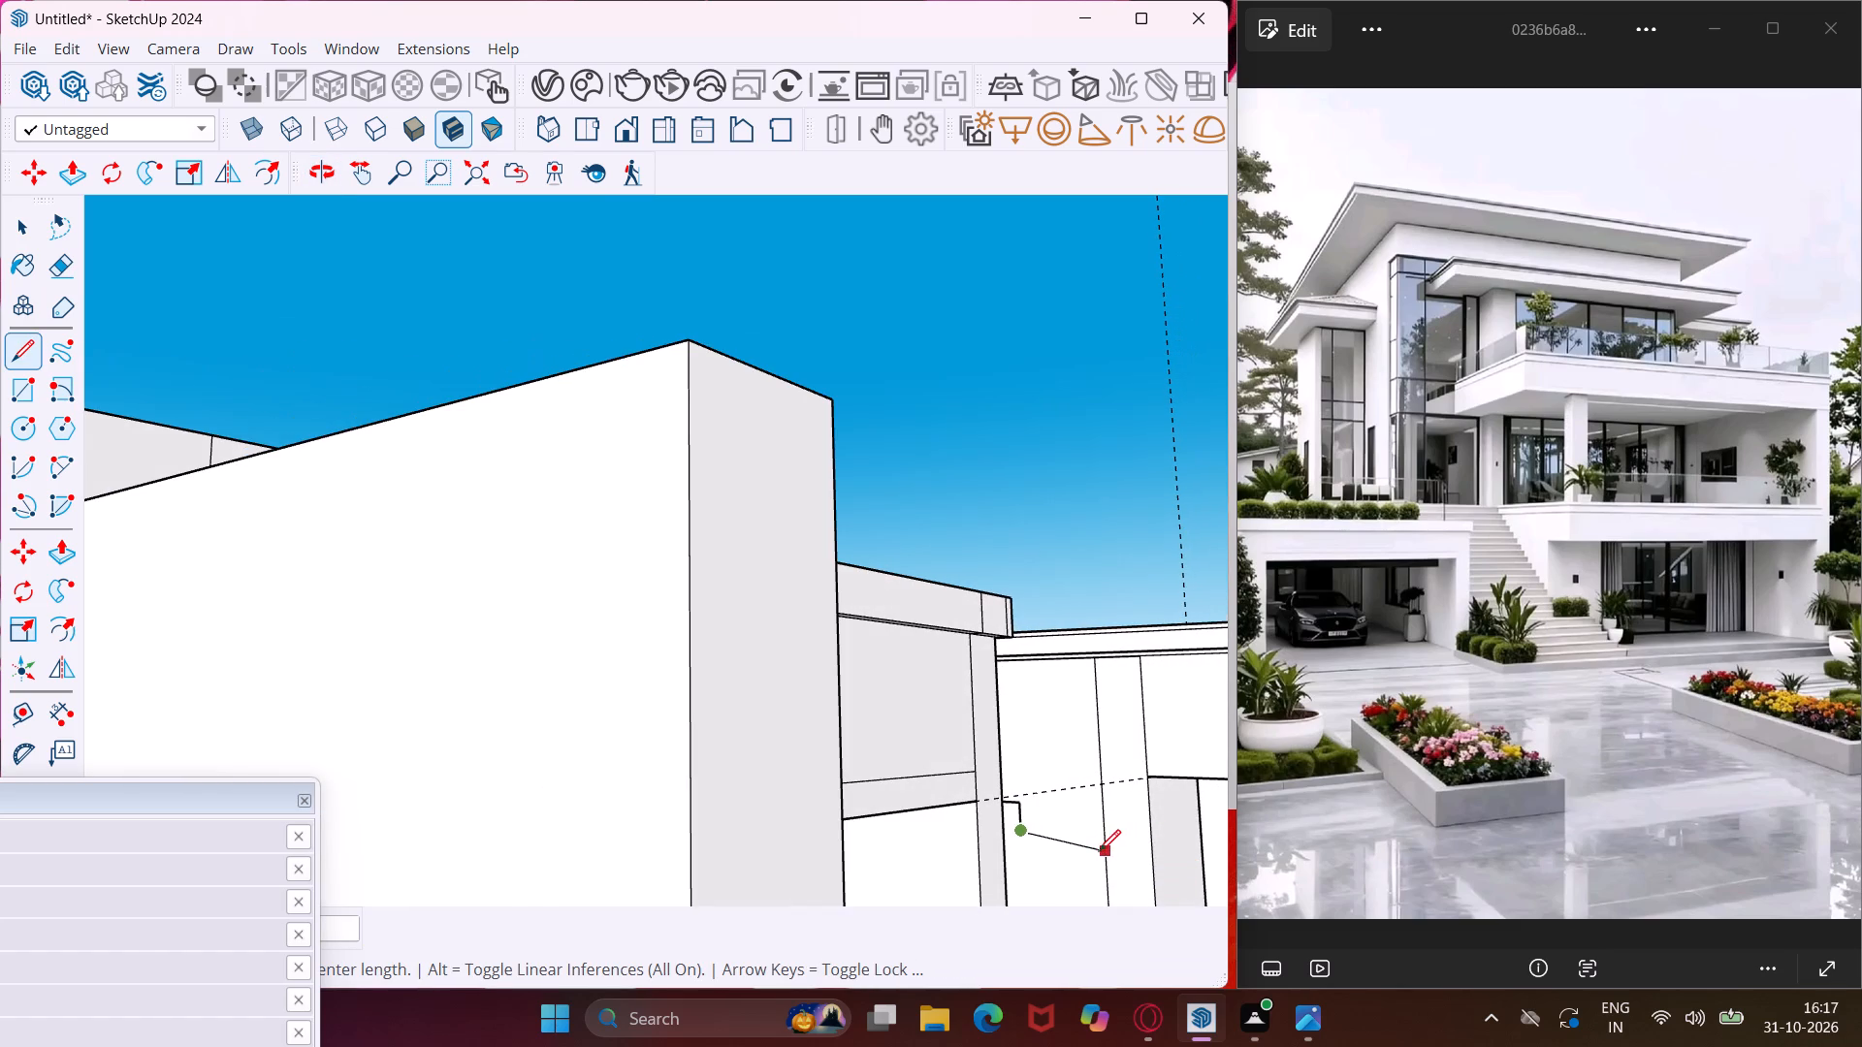
text(1')
key(Return)
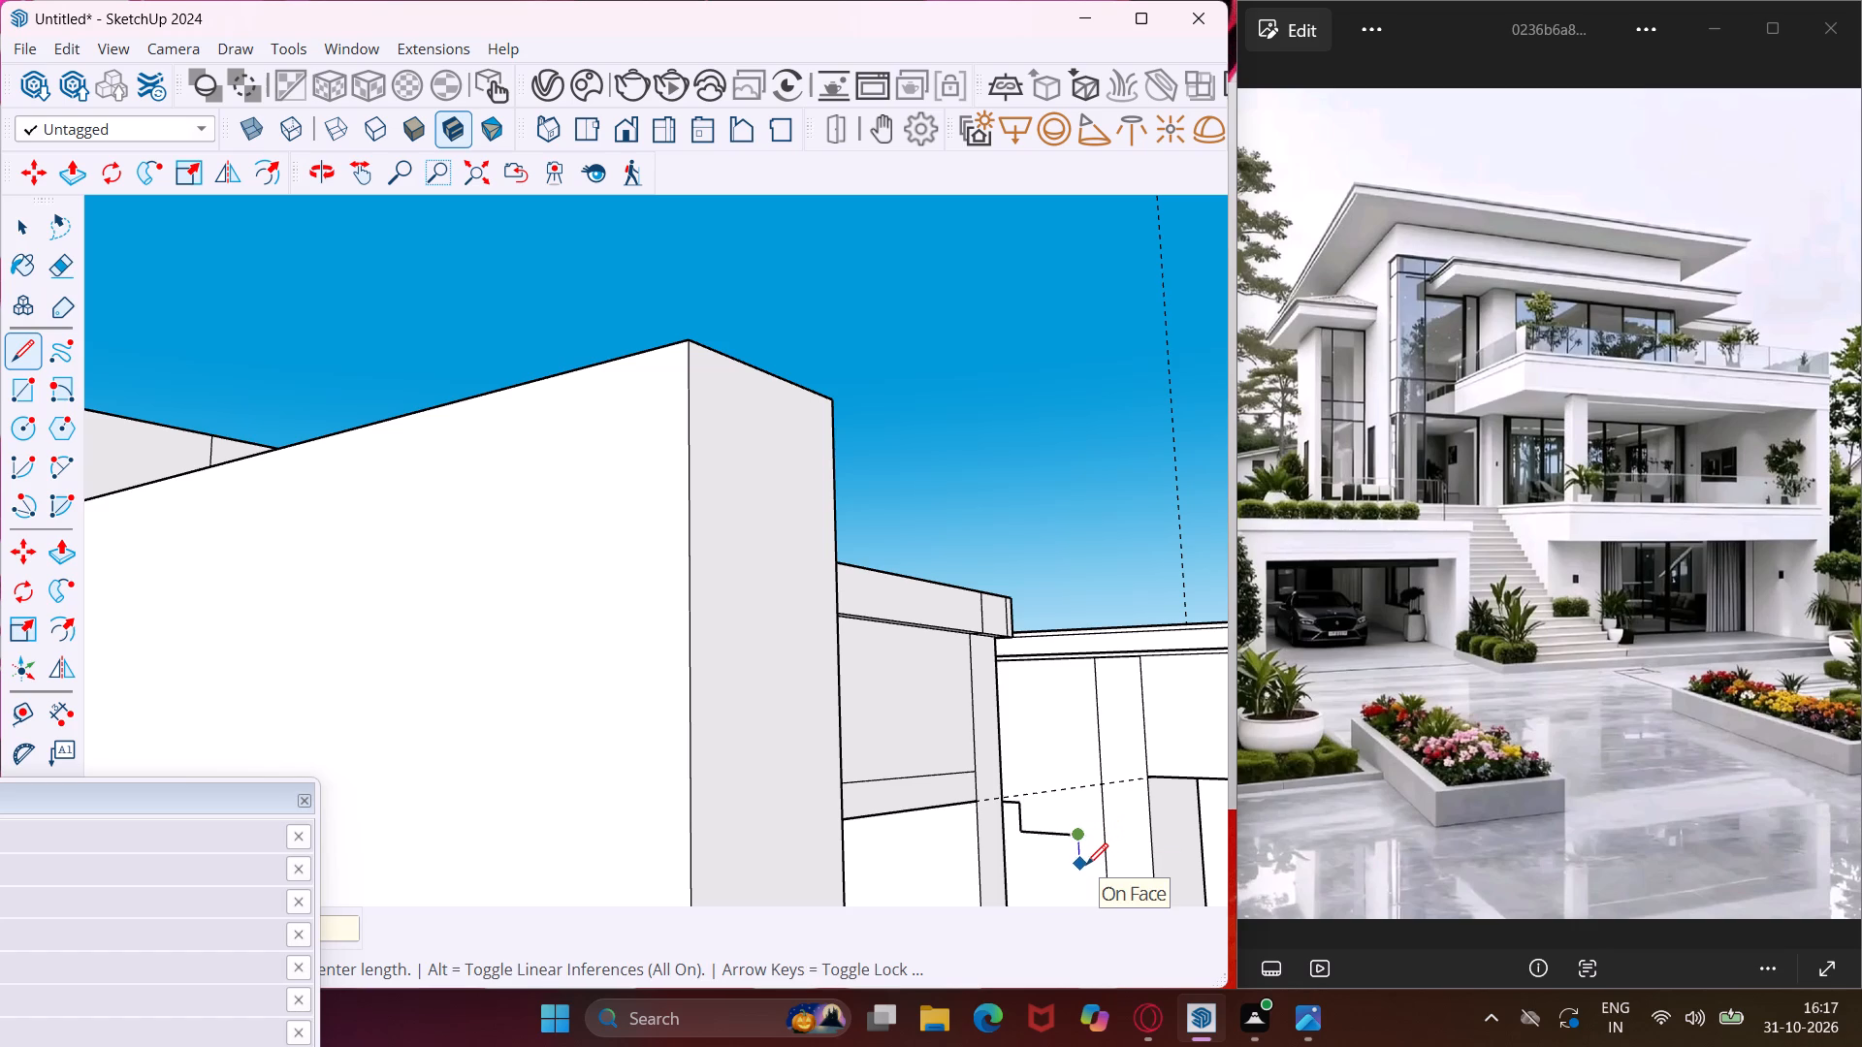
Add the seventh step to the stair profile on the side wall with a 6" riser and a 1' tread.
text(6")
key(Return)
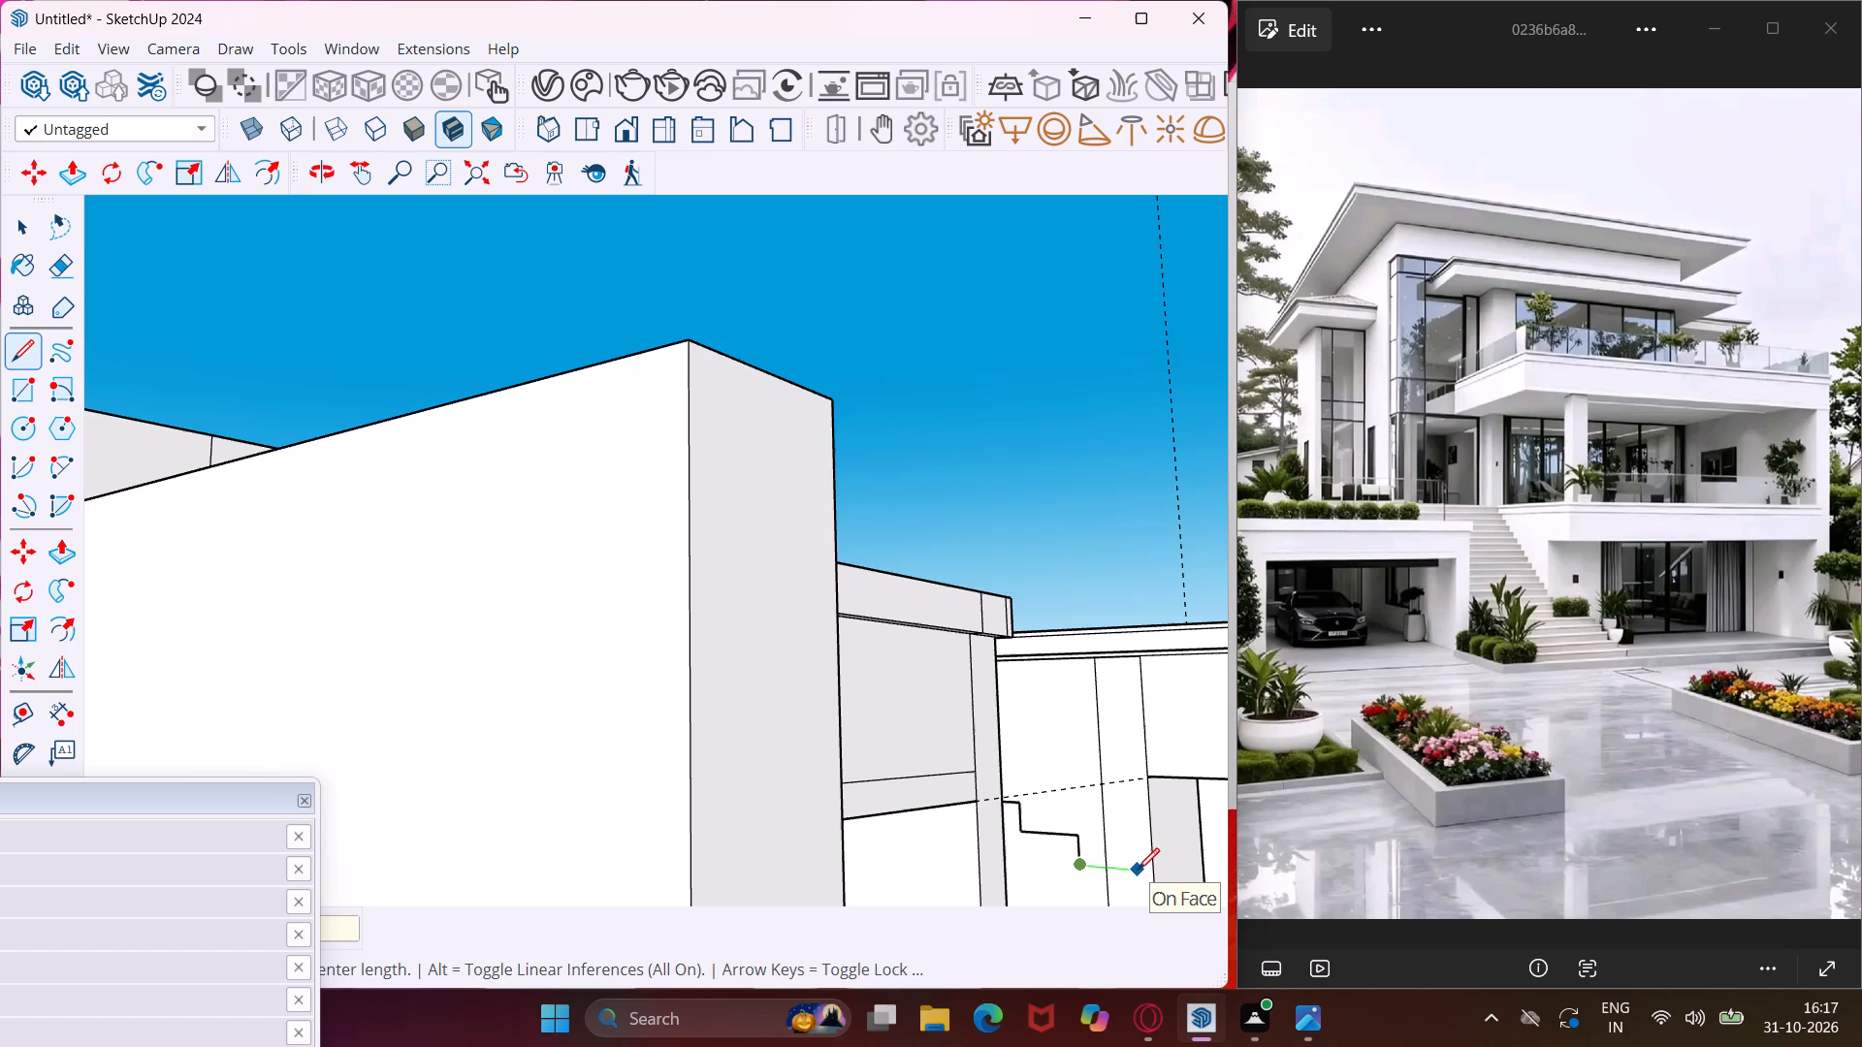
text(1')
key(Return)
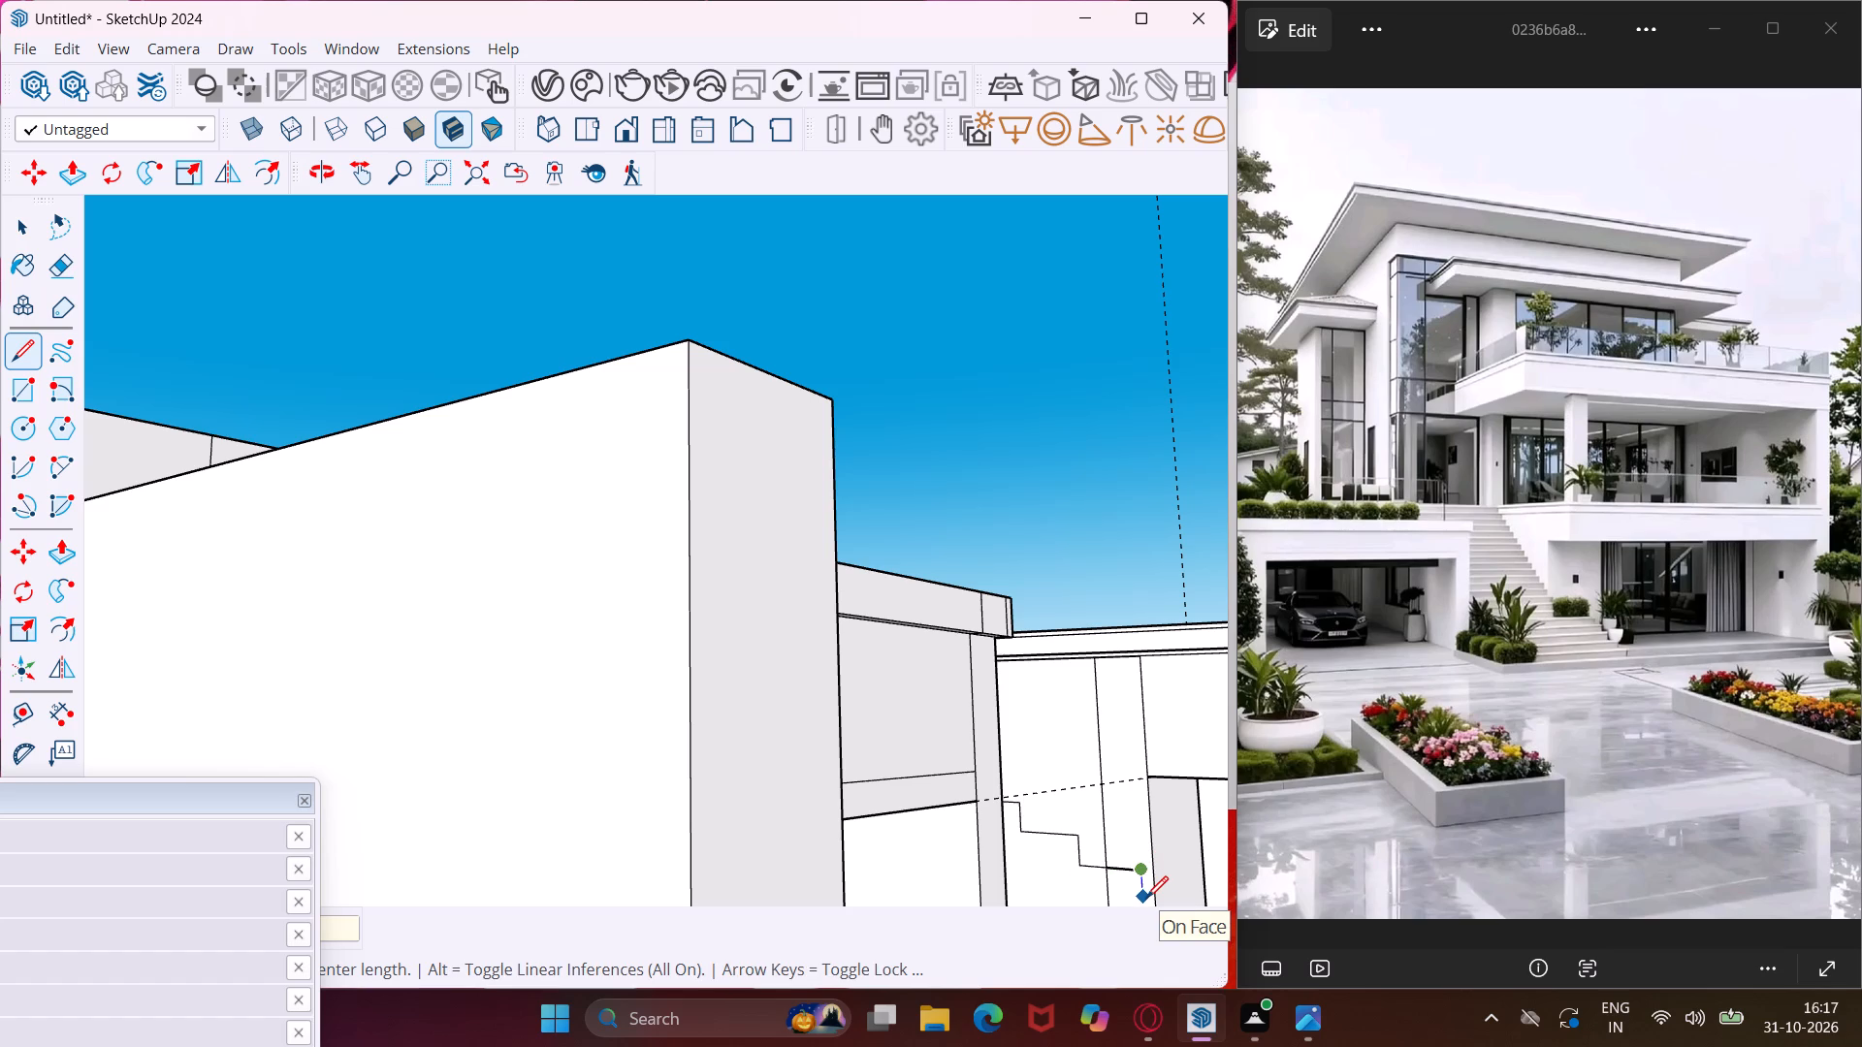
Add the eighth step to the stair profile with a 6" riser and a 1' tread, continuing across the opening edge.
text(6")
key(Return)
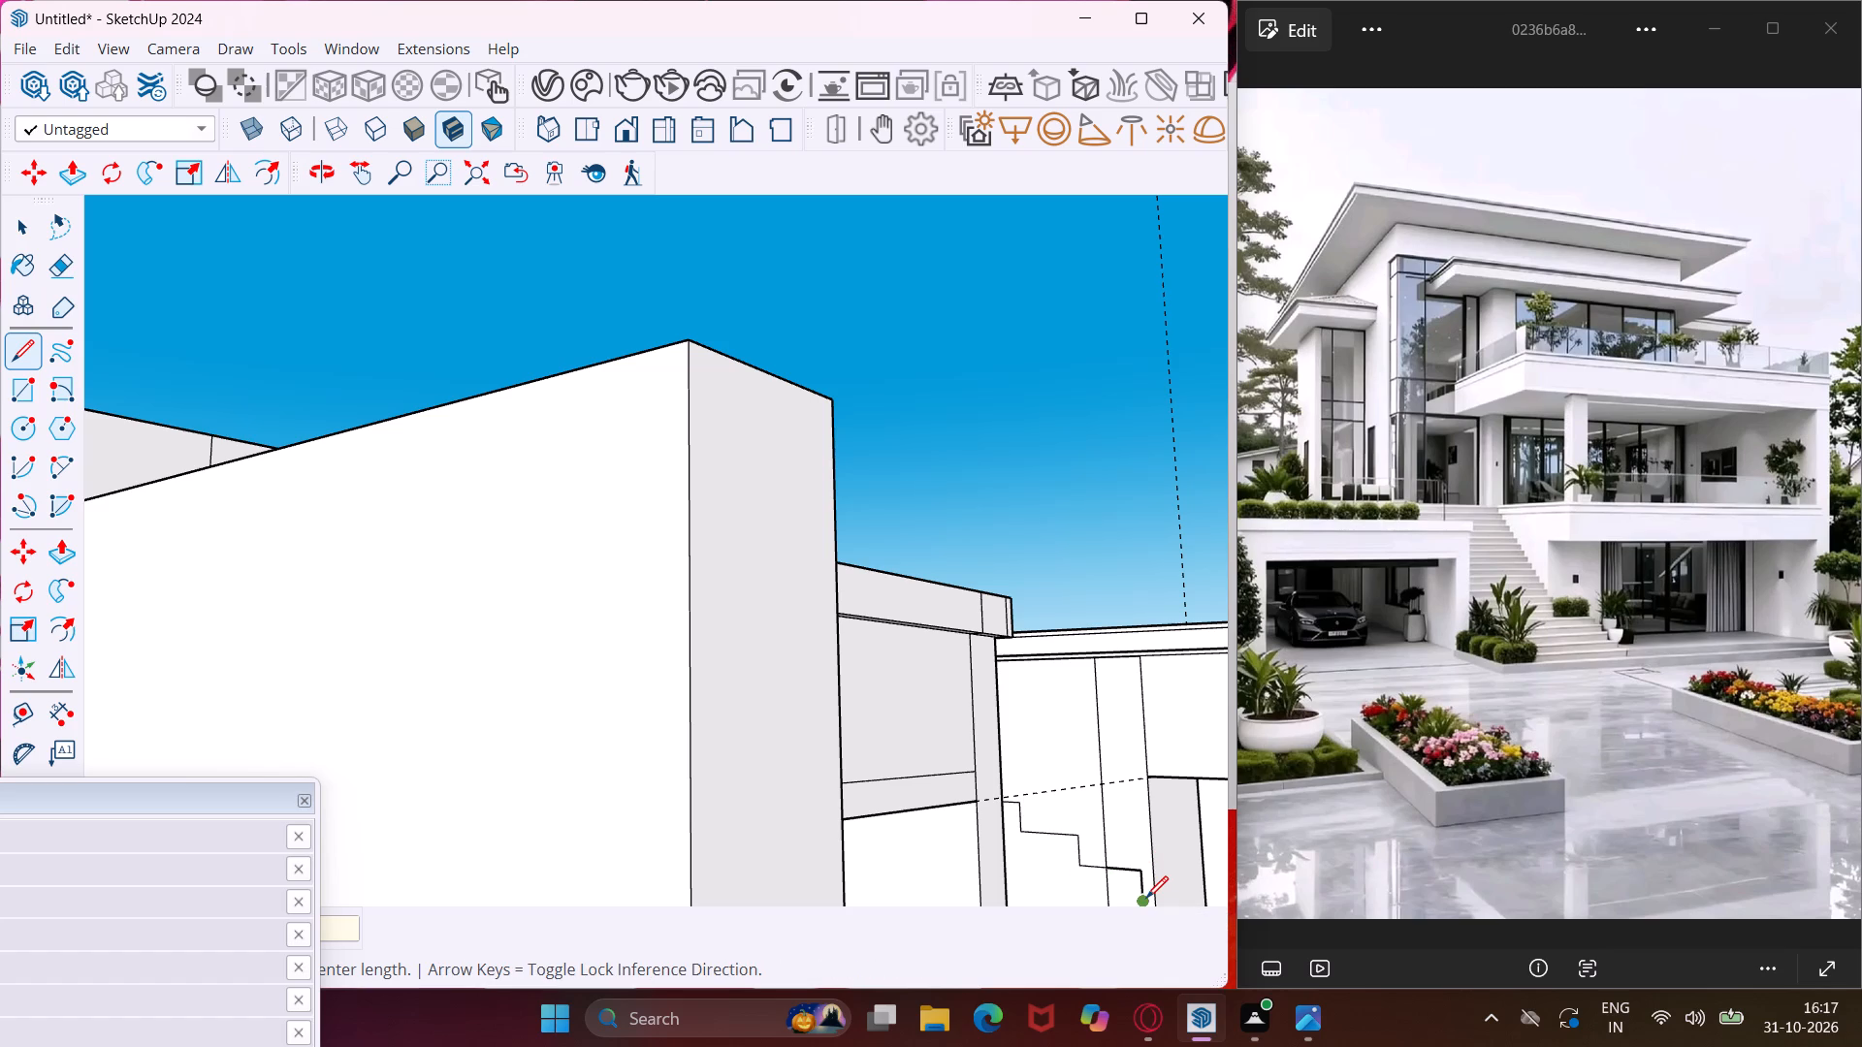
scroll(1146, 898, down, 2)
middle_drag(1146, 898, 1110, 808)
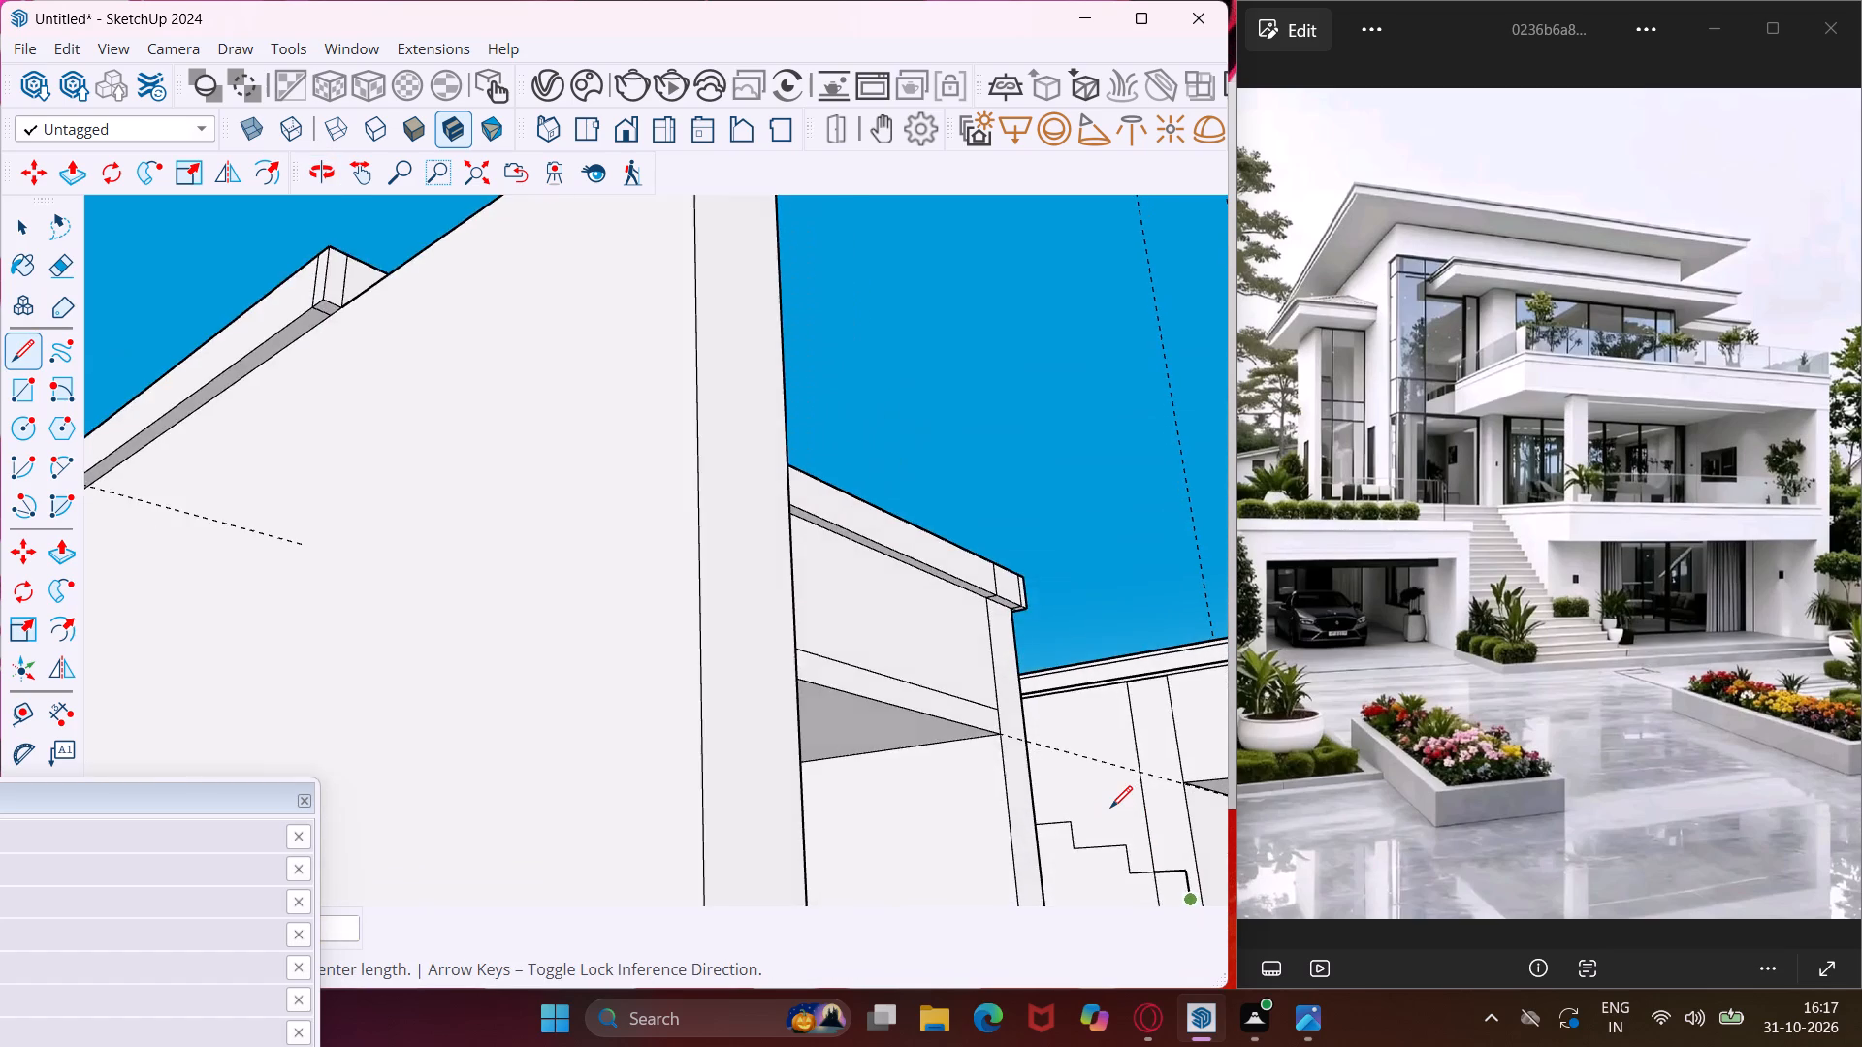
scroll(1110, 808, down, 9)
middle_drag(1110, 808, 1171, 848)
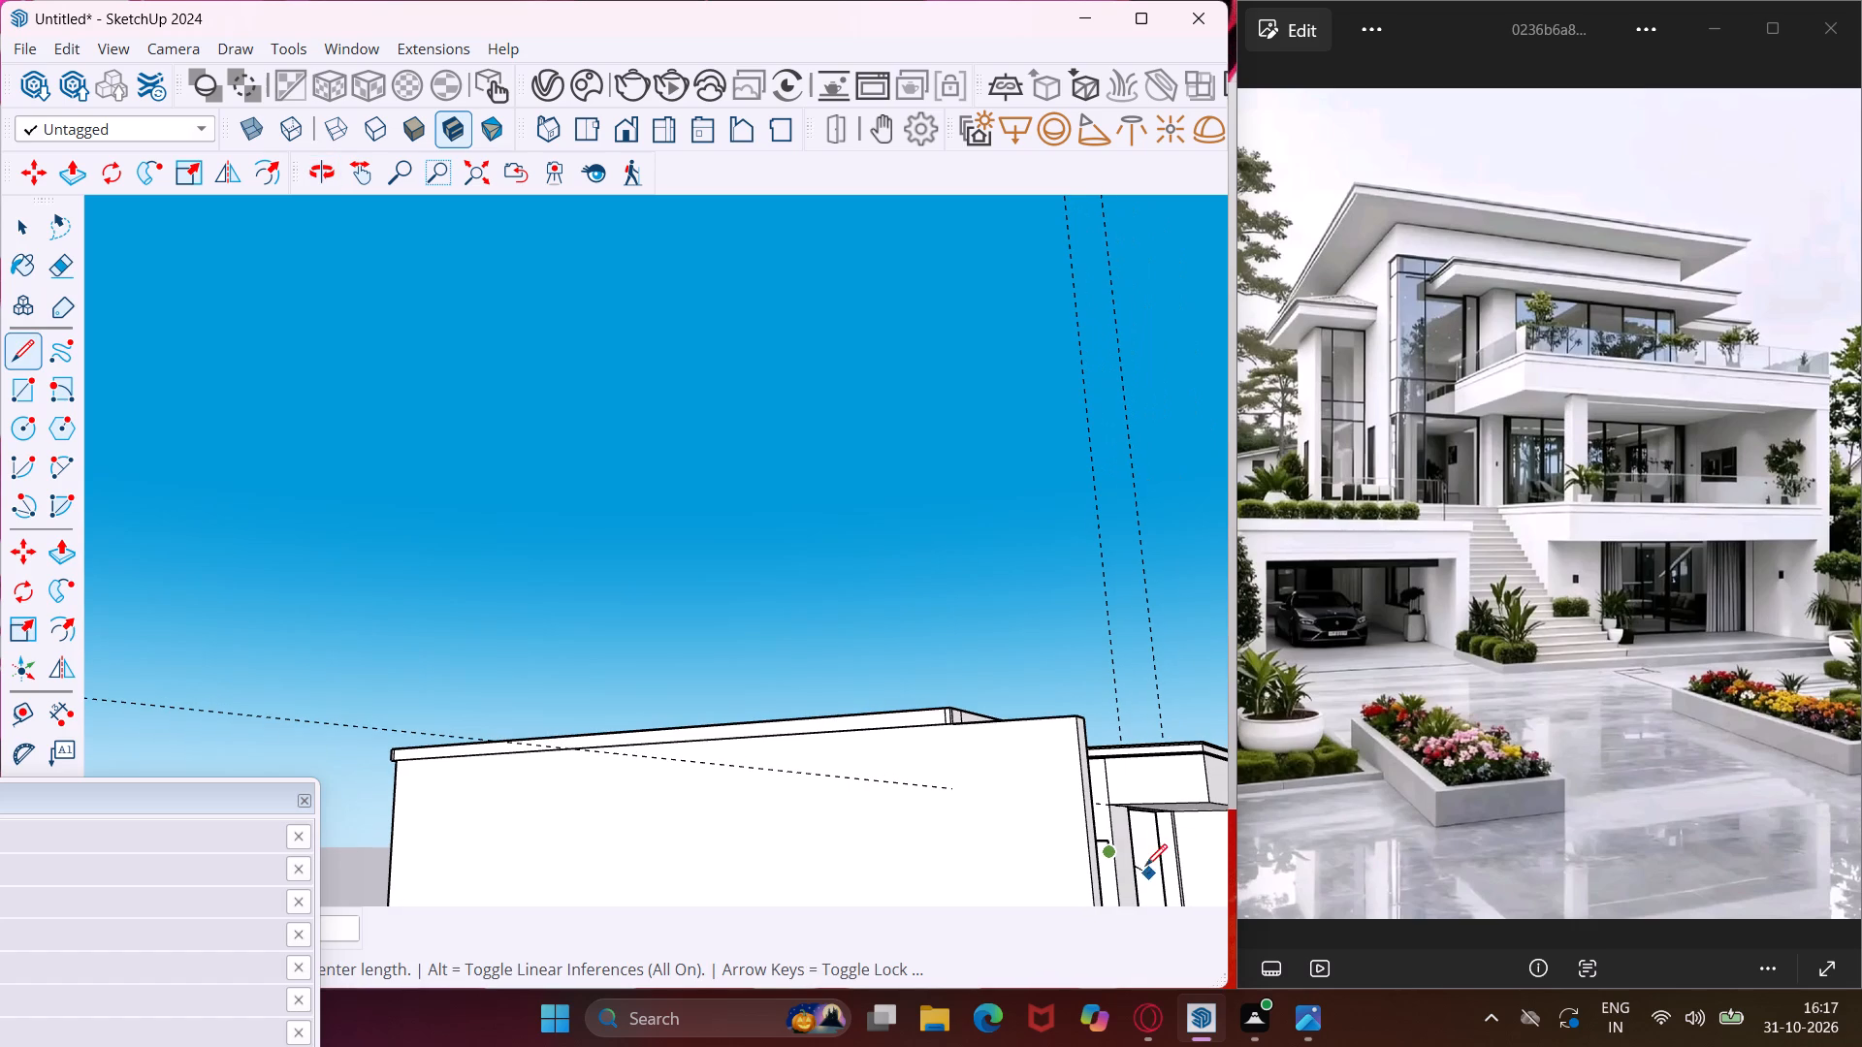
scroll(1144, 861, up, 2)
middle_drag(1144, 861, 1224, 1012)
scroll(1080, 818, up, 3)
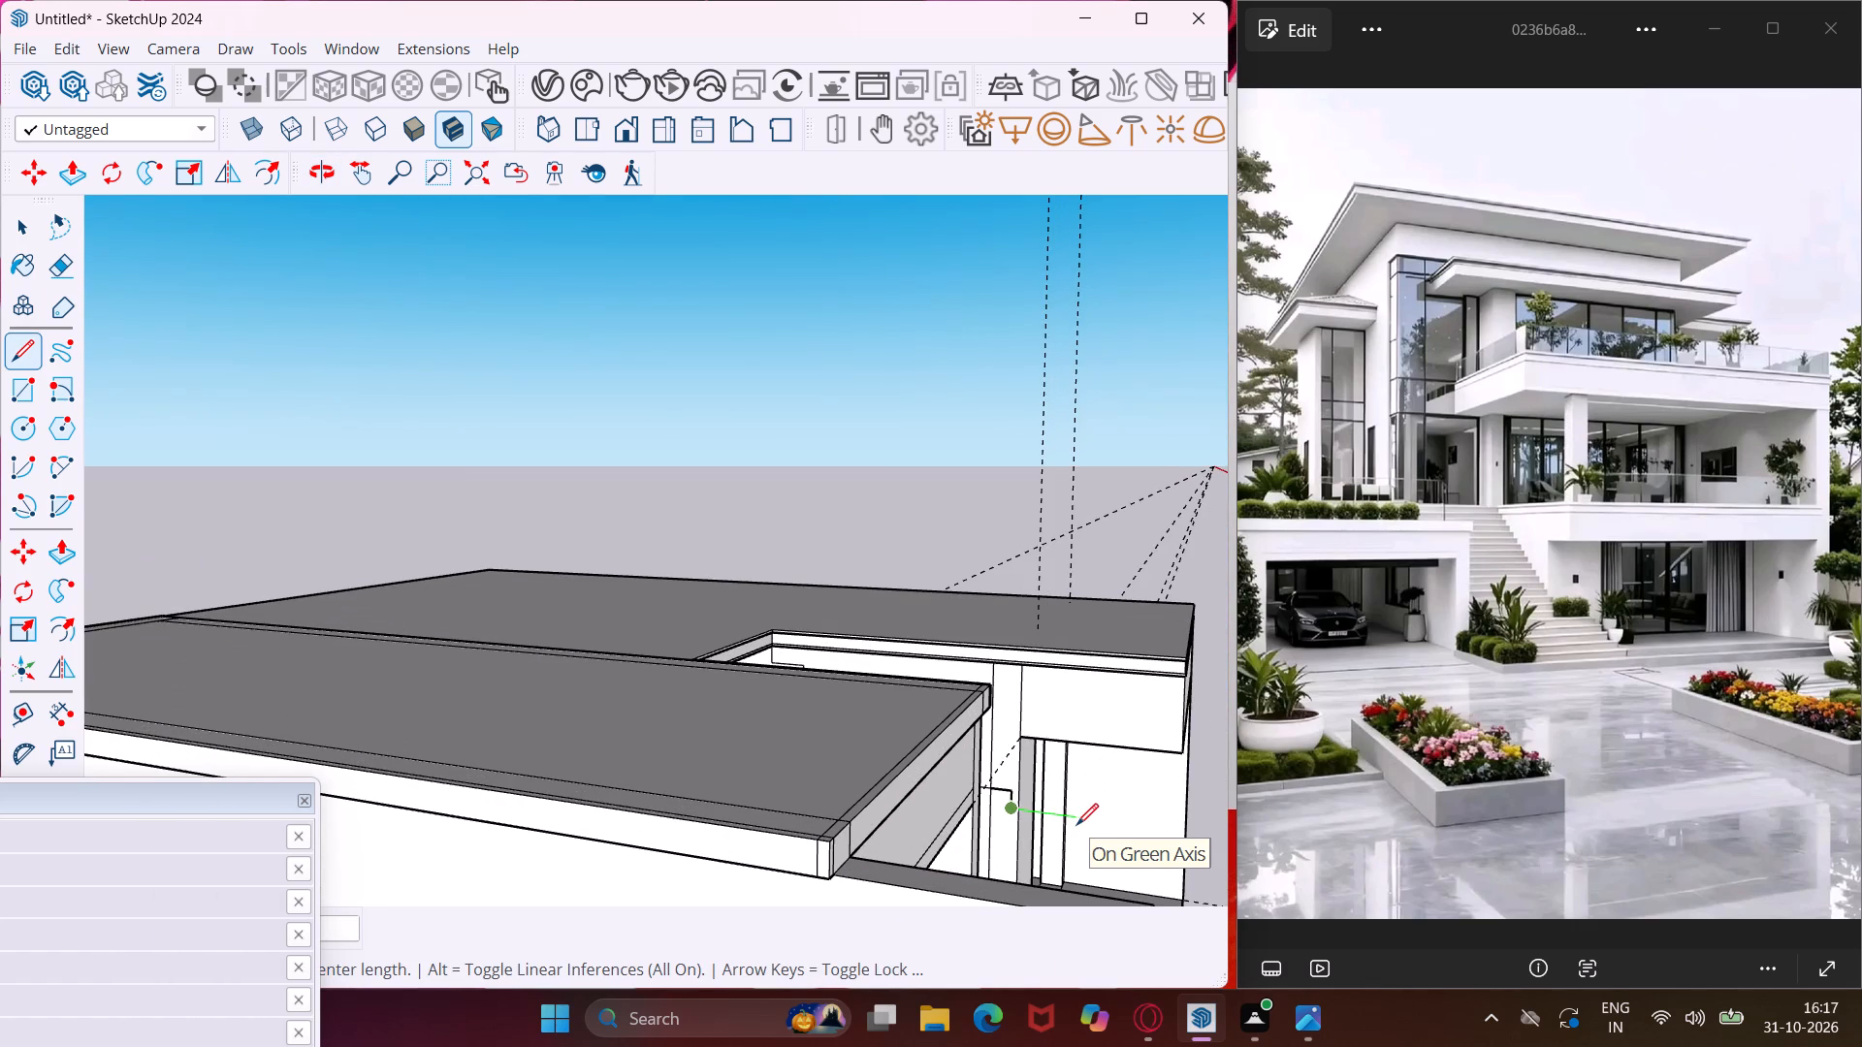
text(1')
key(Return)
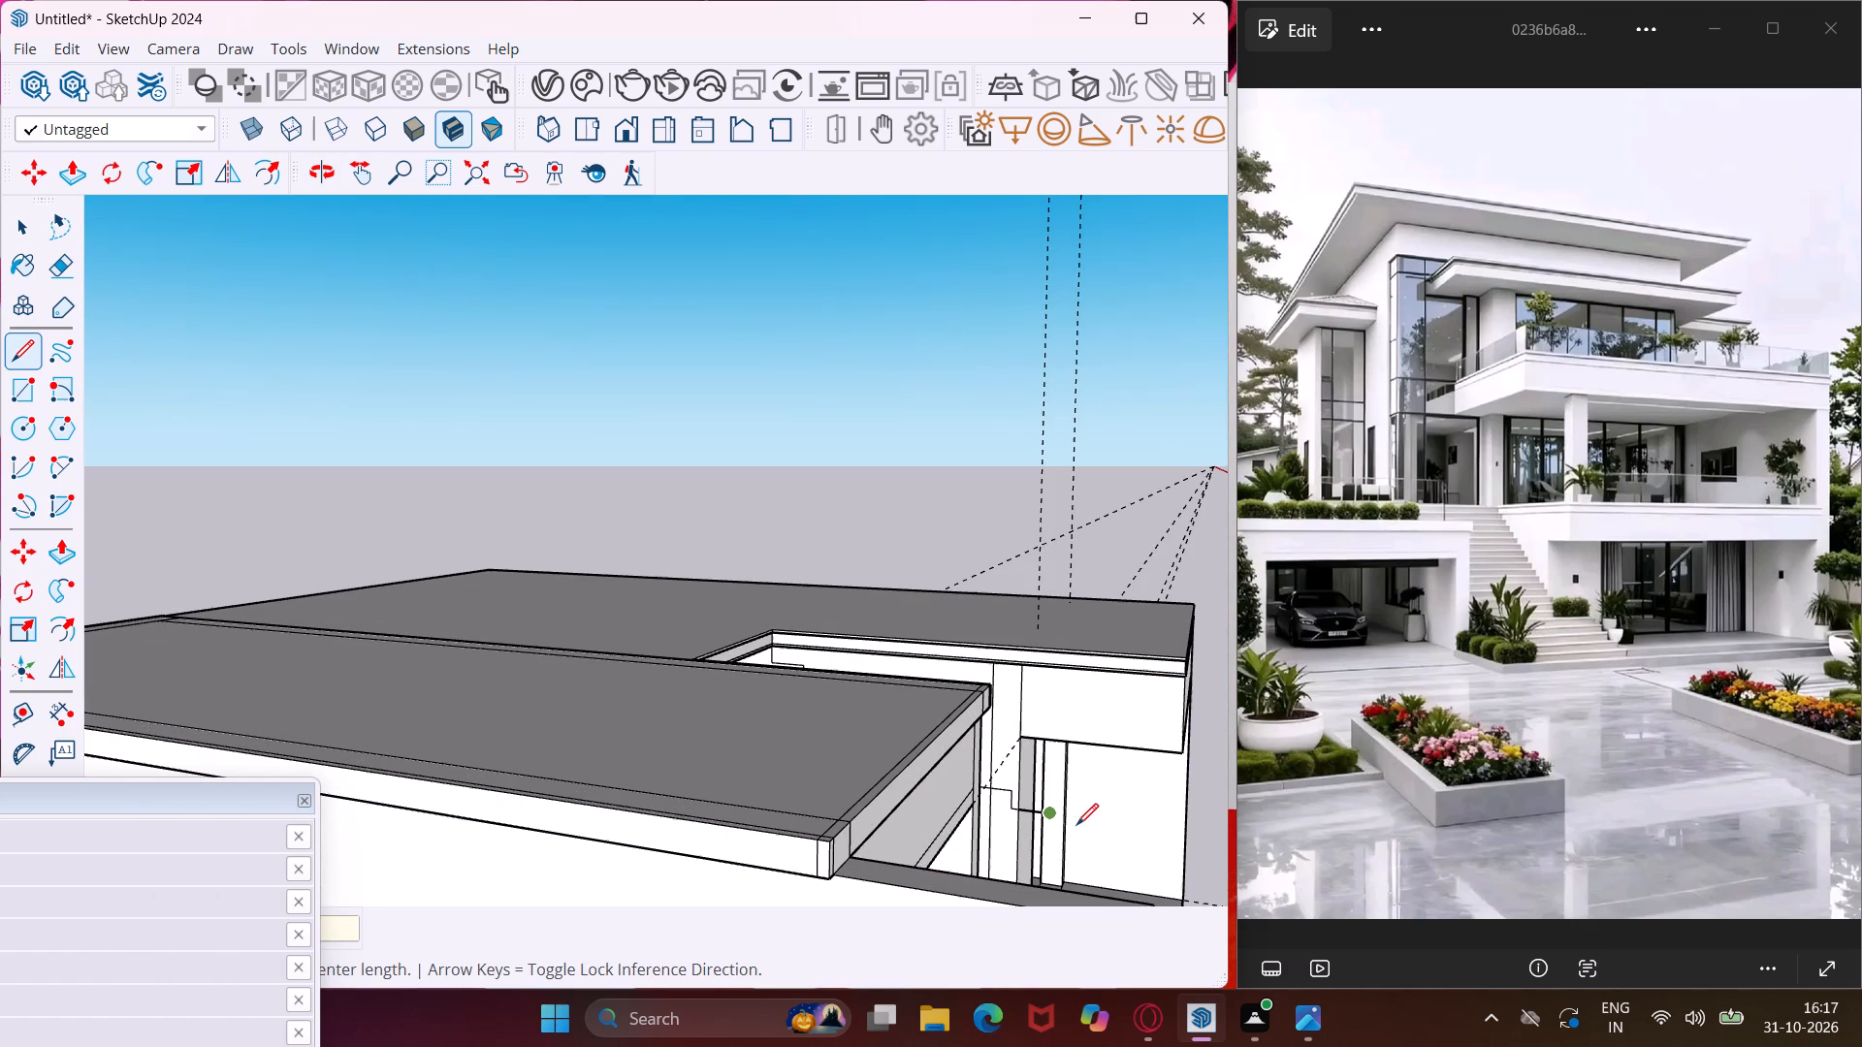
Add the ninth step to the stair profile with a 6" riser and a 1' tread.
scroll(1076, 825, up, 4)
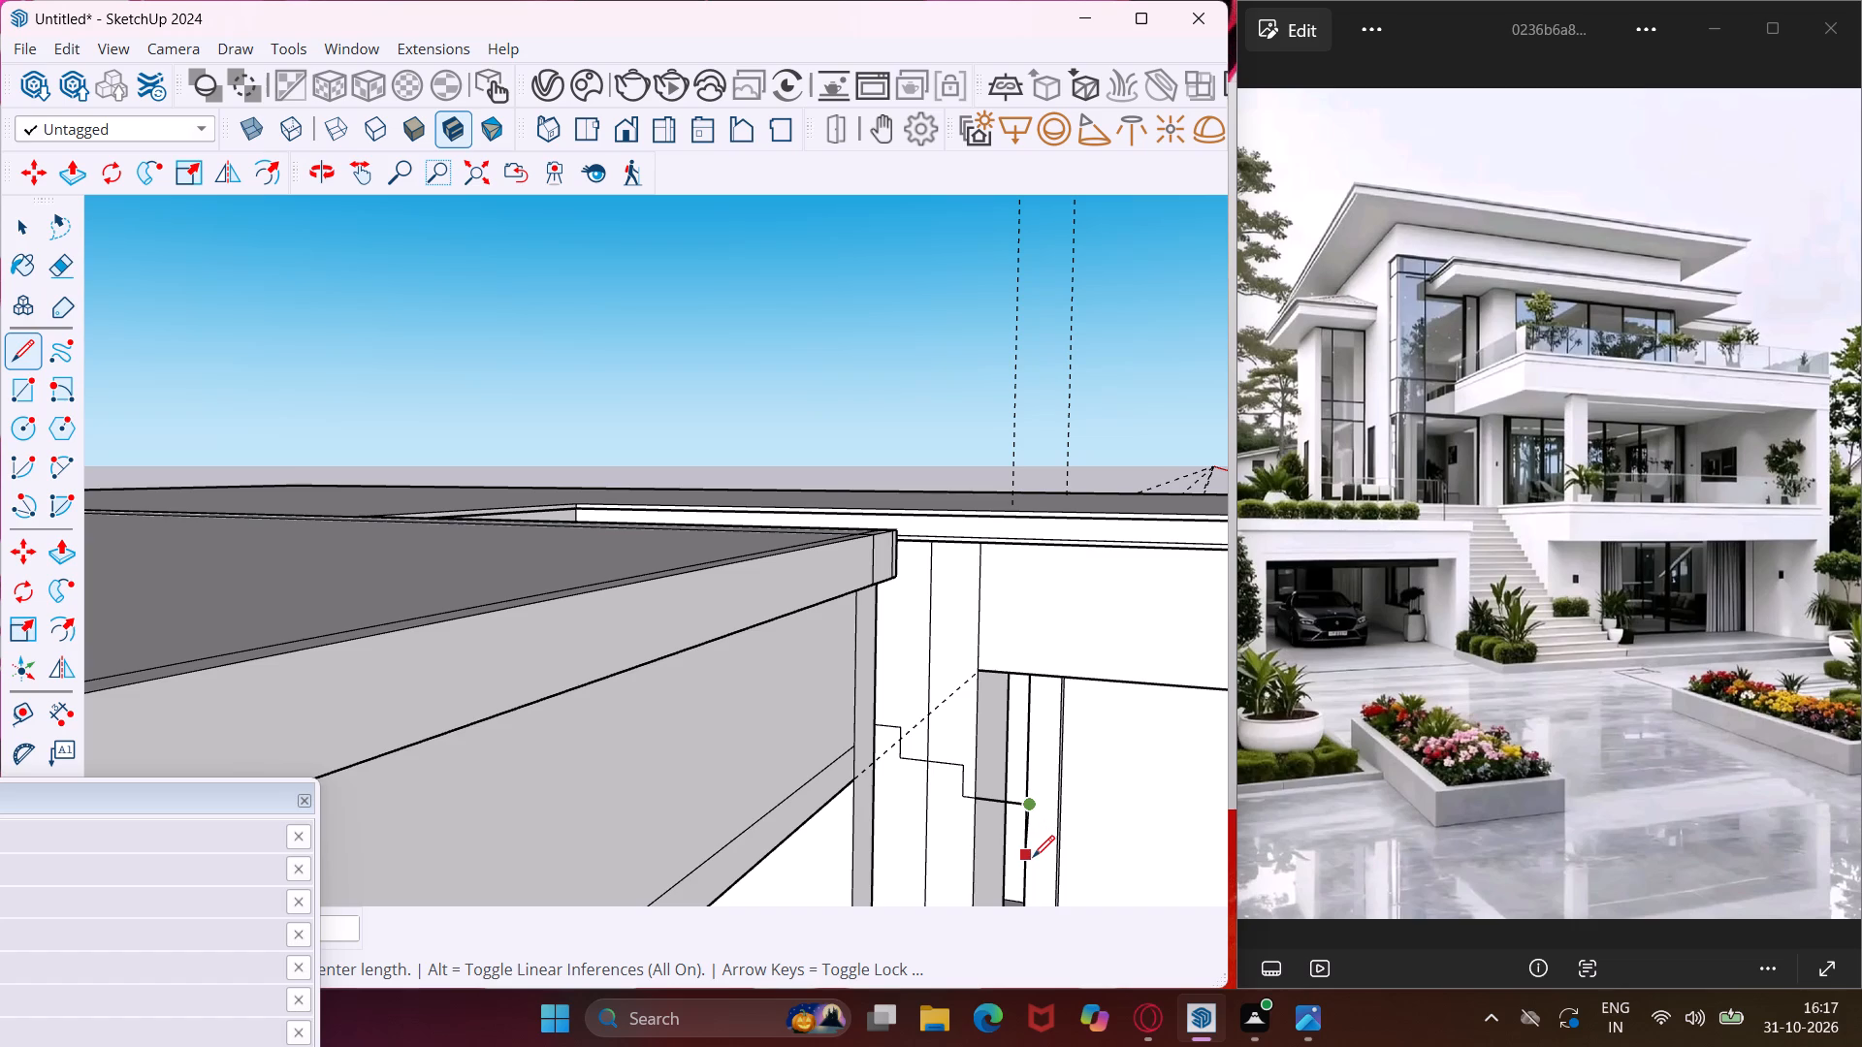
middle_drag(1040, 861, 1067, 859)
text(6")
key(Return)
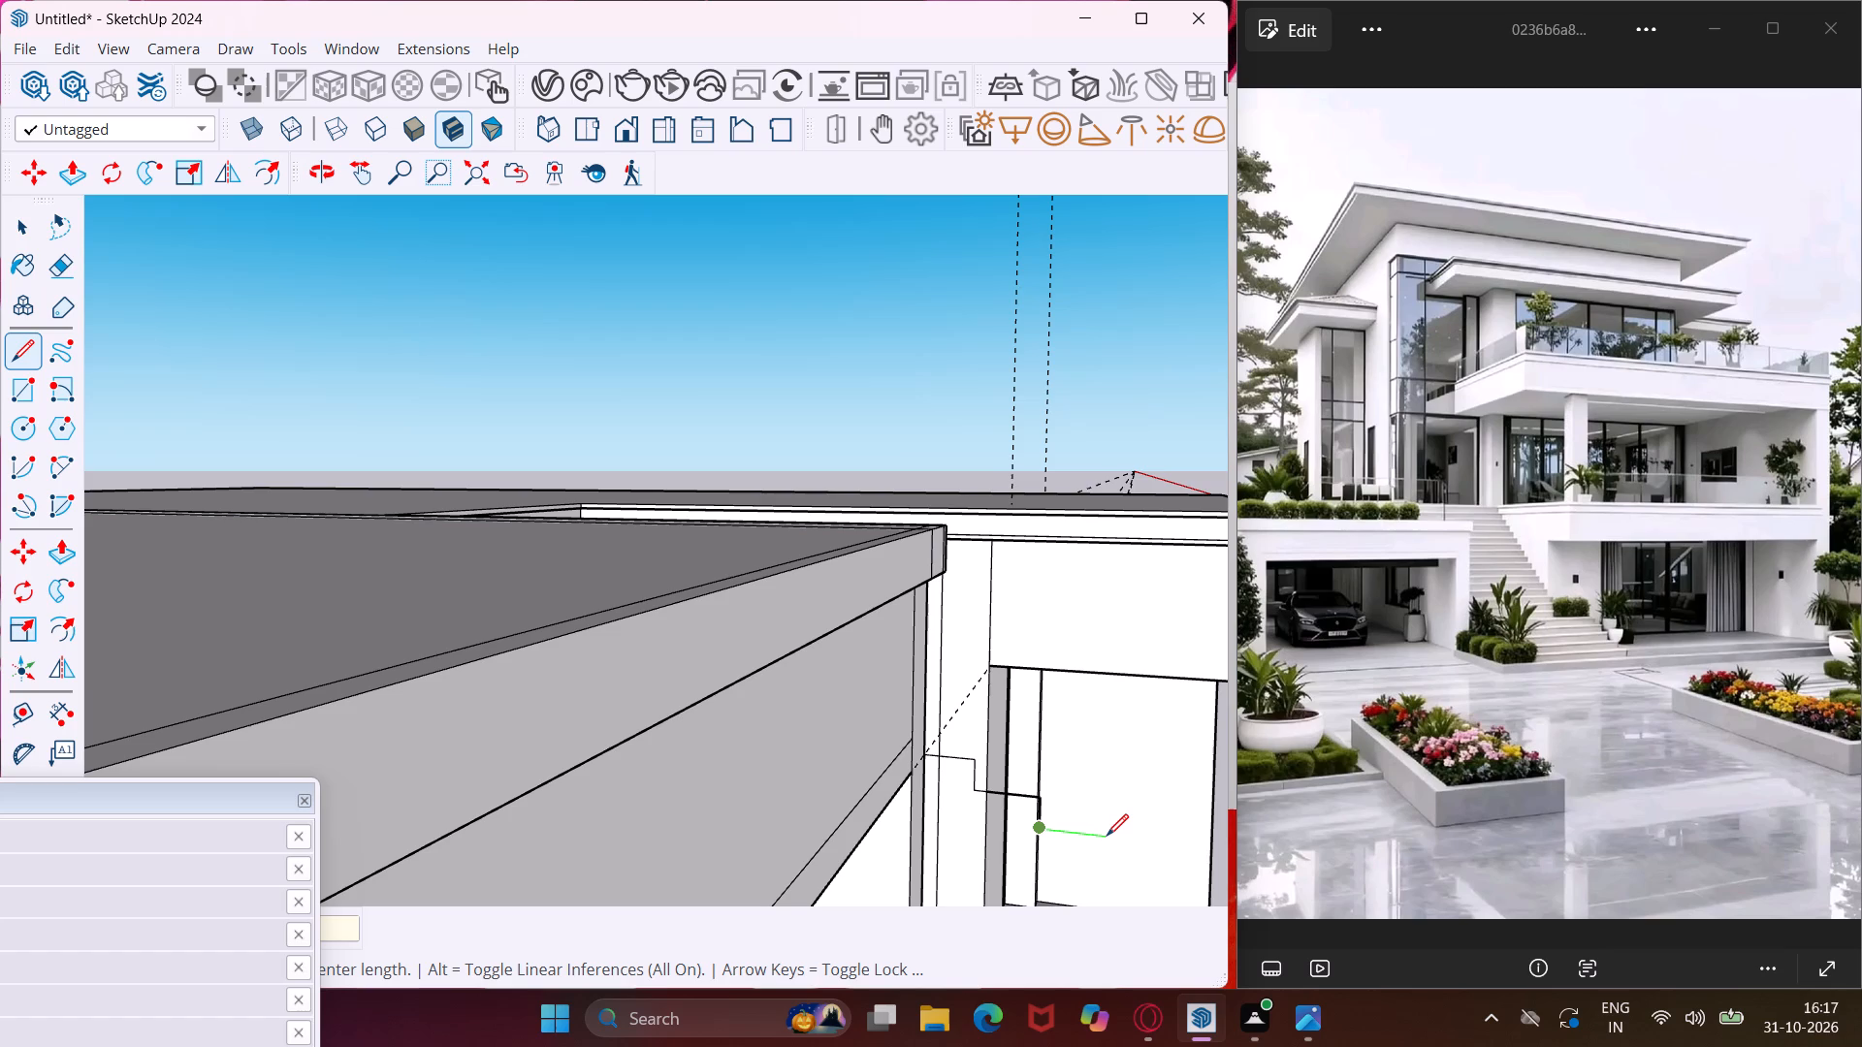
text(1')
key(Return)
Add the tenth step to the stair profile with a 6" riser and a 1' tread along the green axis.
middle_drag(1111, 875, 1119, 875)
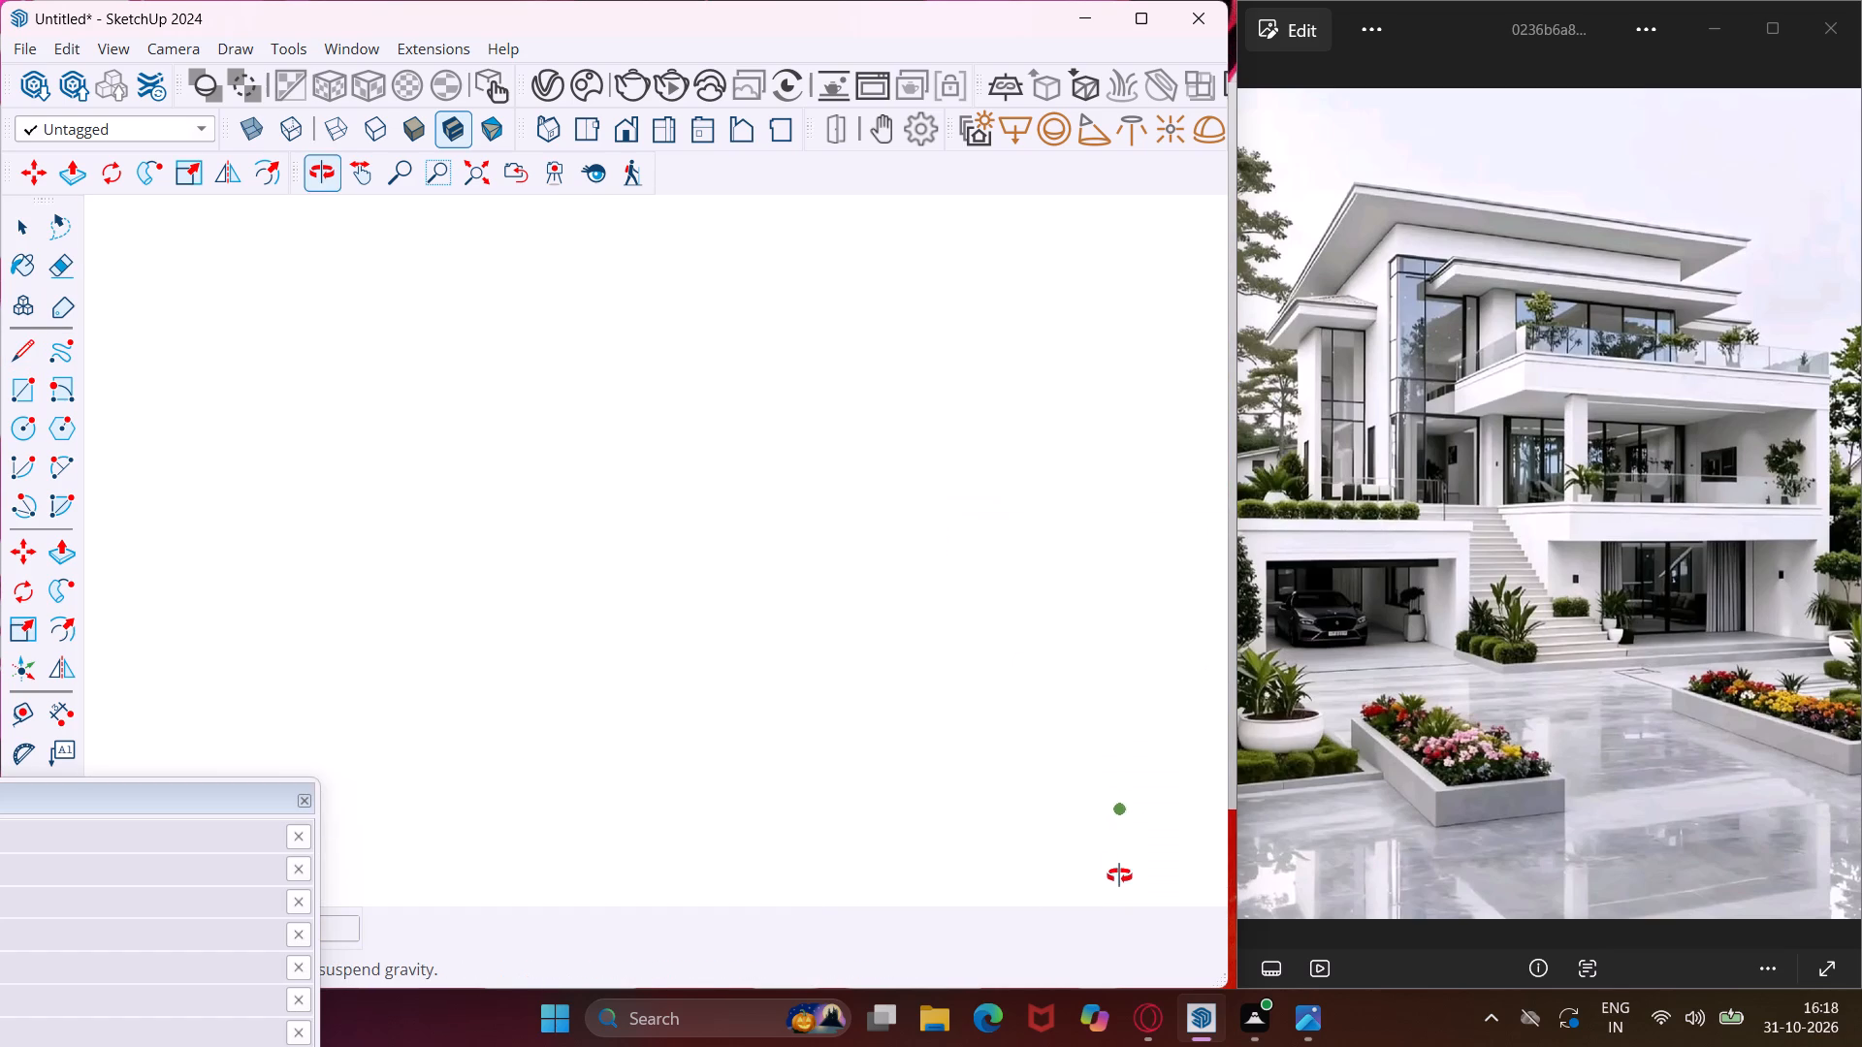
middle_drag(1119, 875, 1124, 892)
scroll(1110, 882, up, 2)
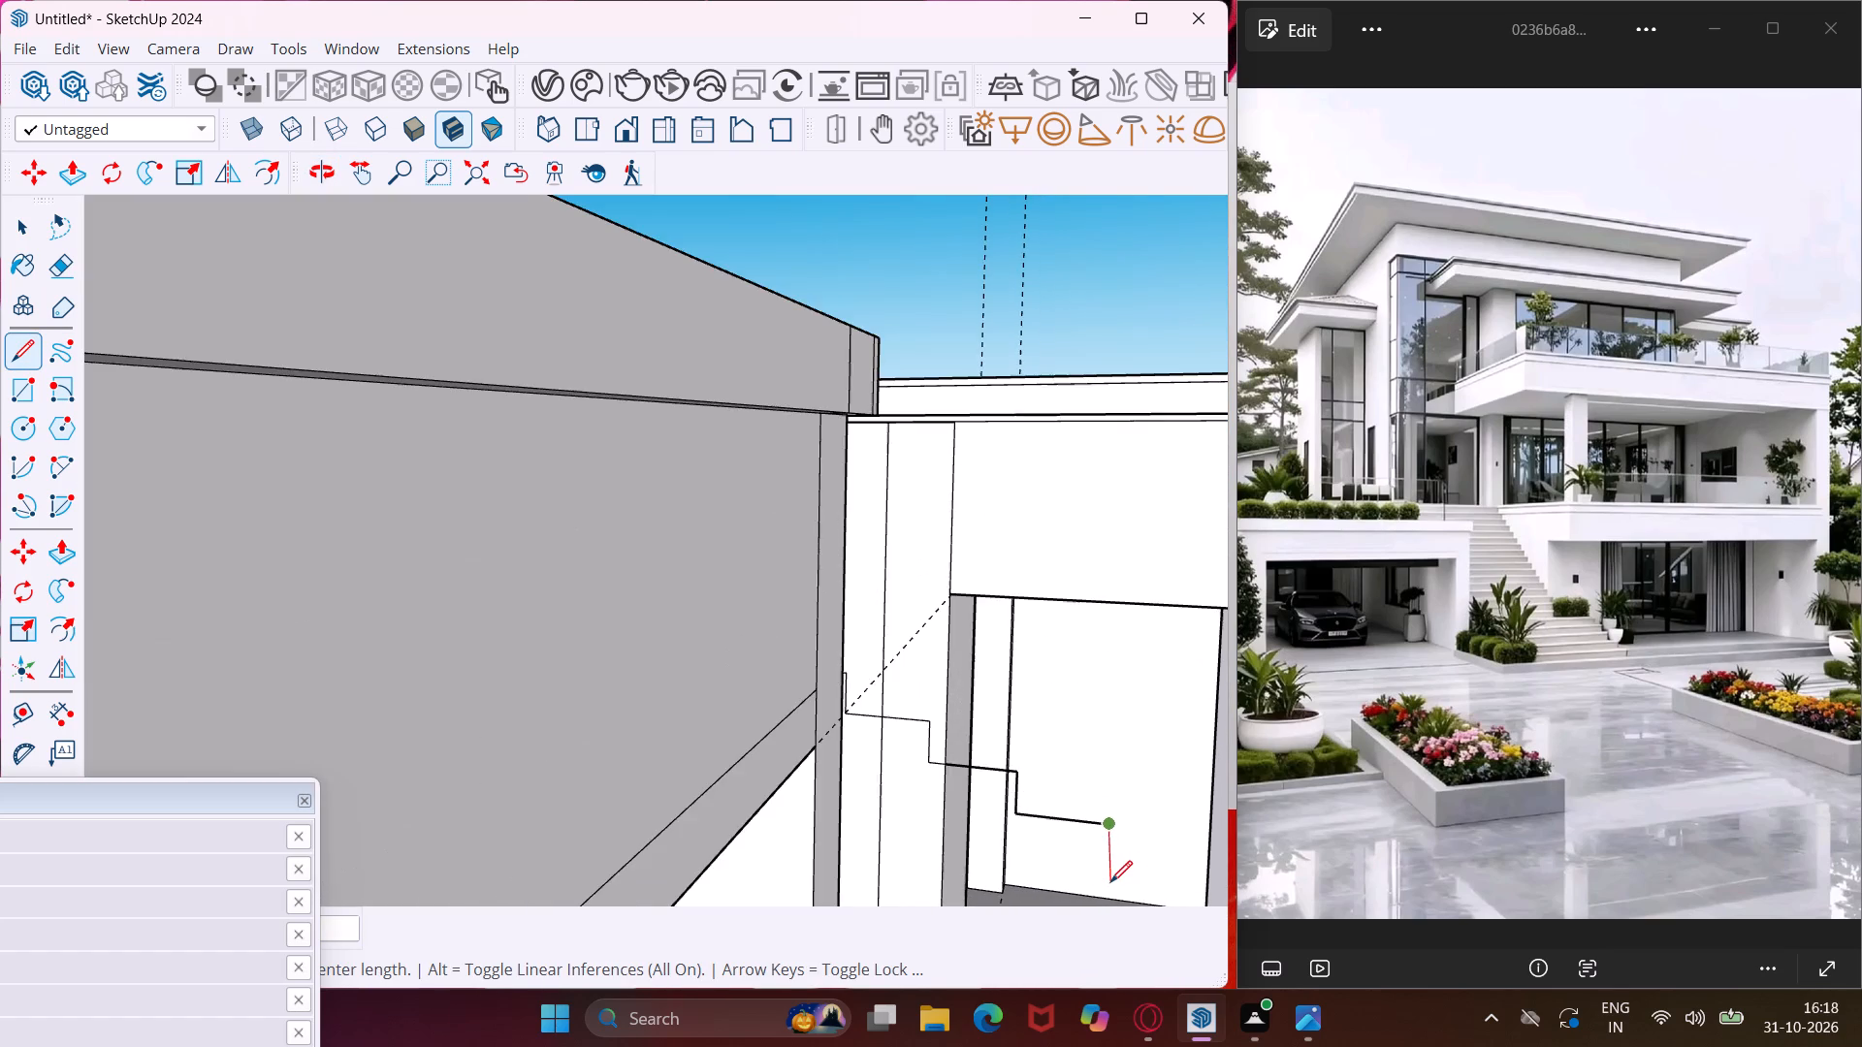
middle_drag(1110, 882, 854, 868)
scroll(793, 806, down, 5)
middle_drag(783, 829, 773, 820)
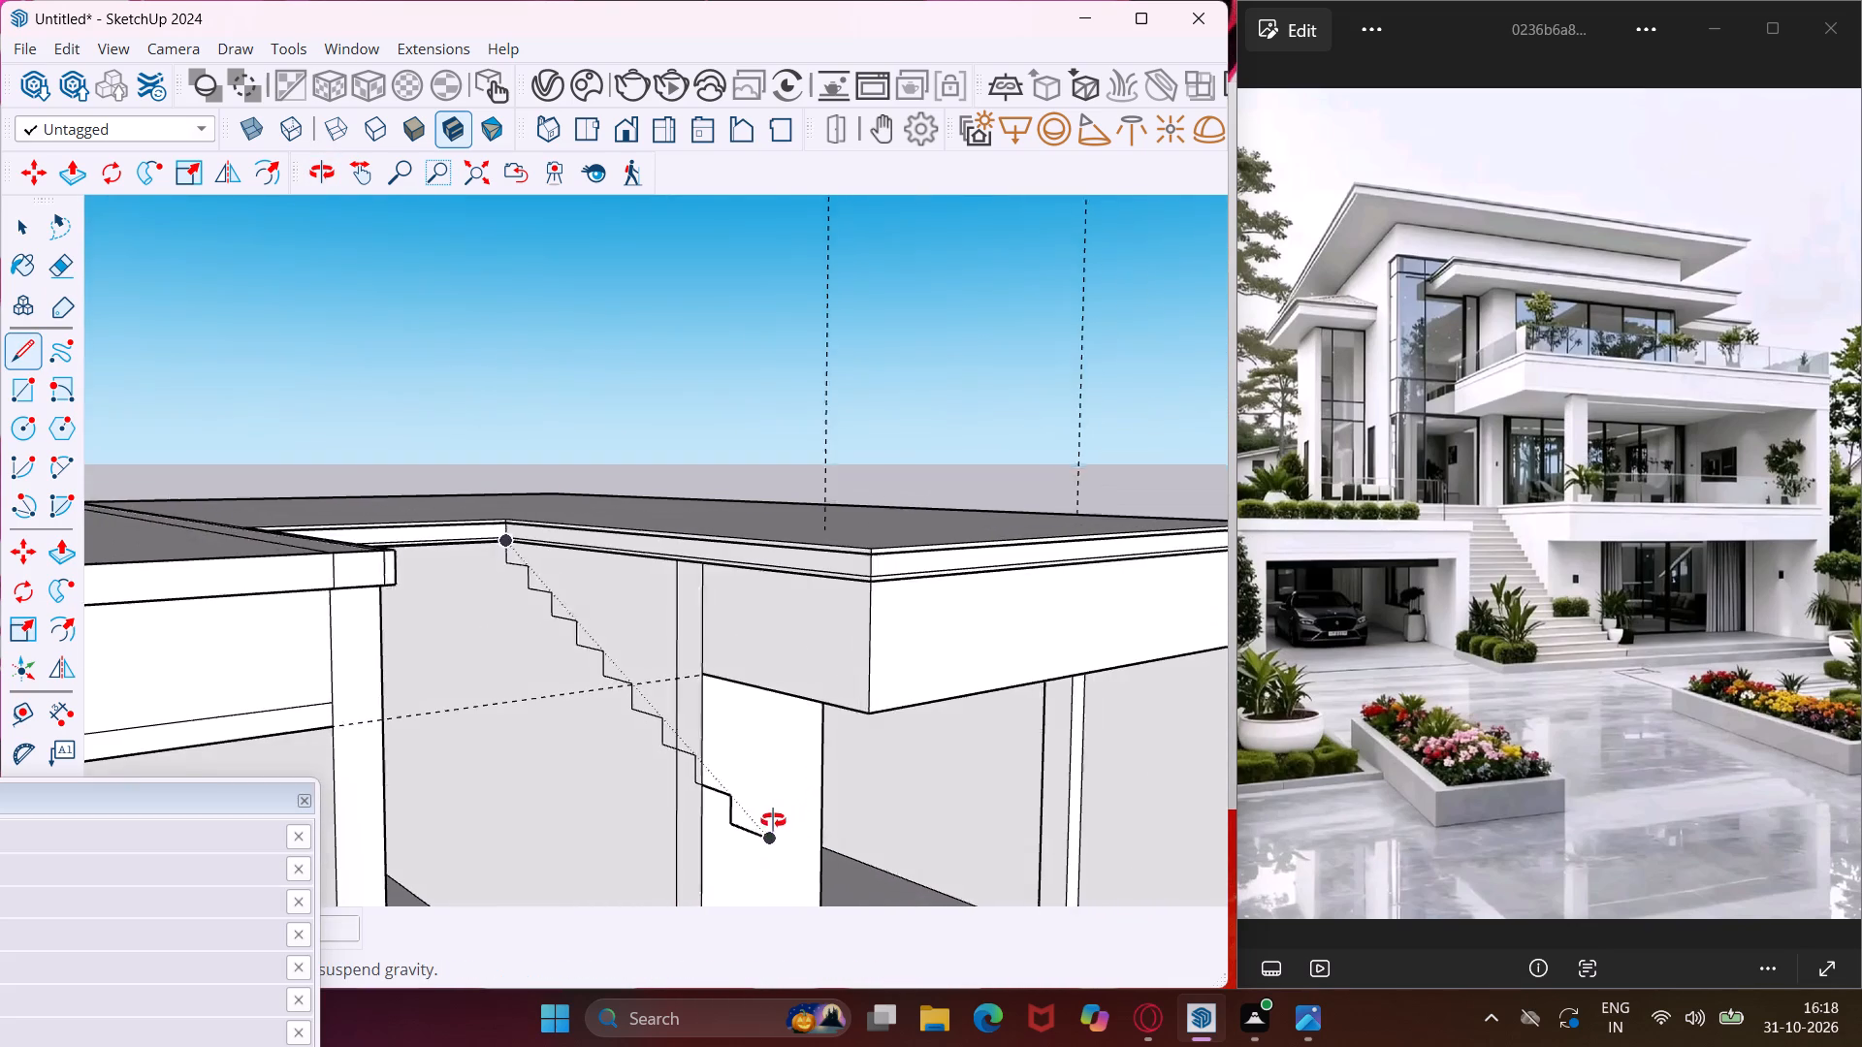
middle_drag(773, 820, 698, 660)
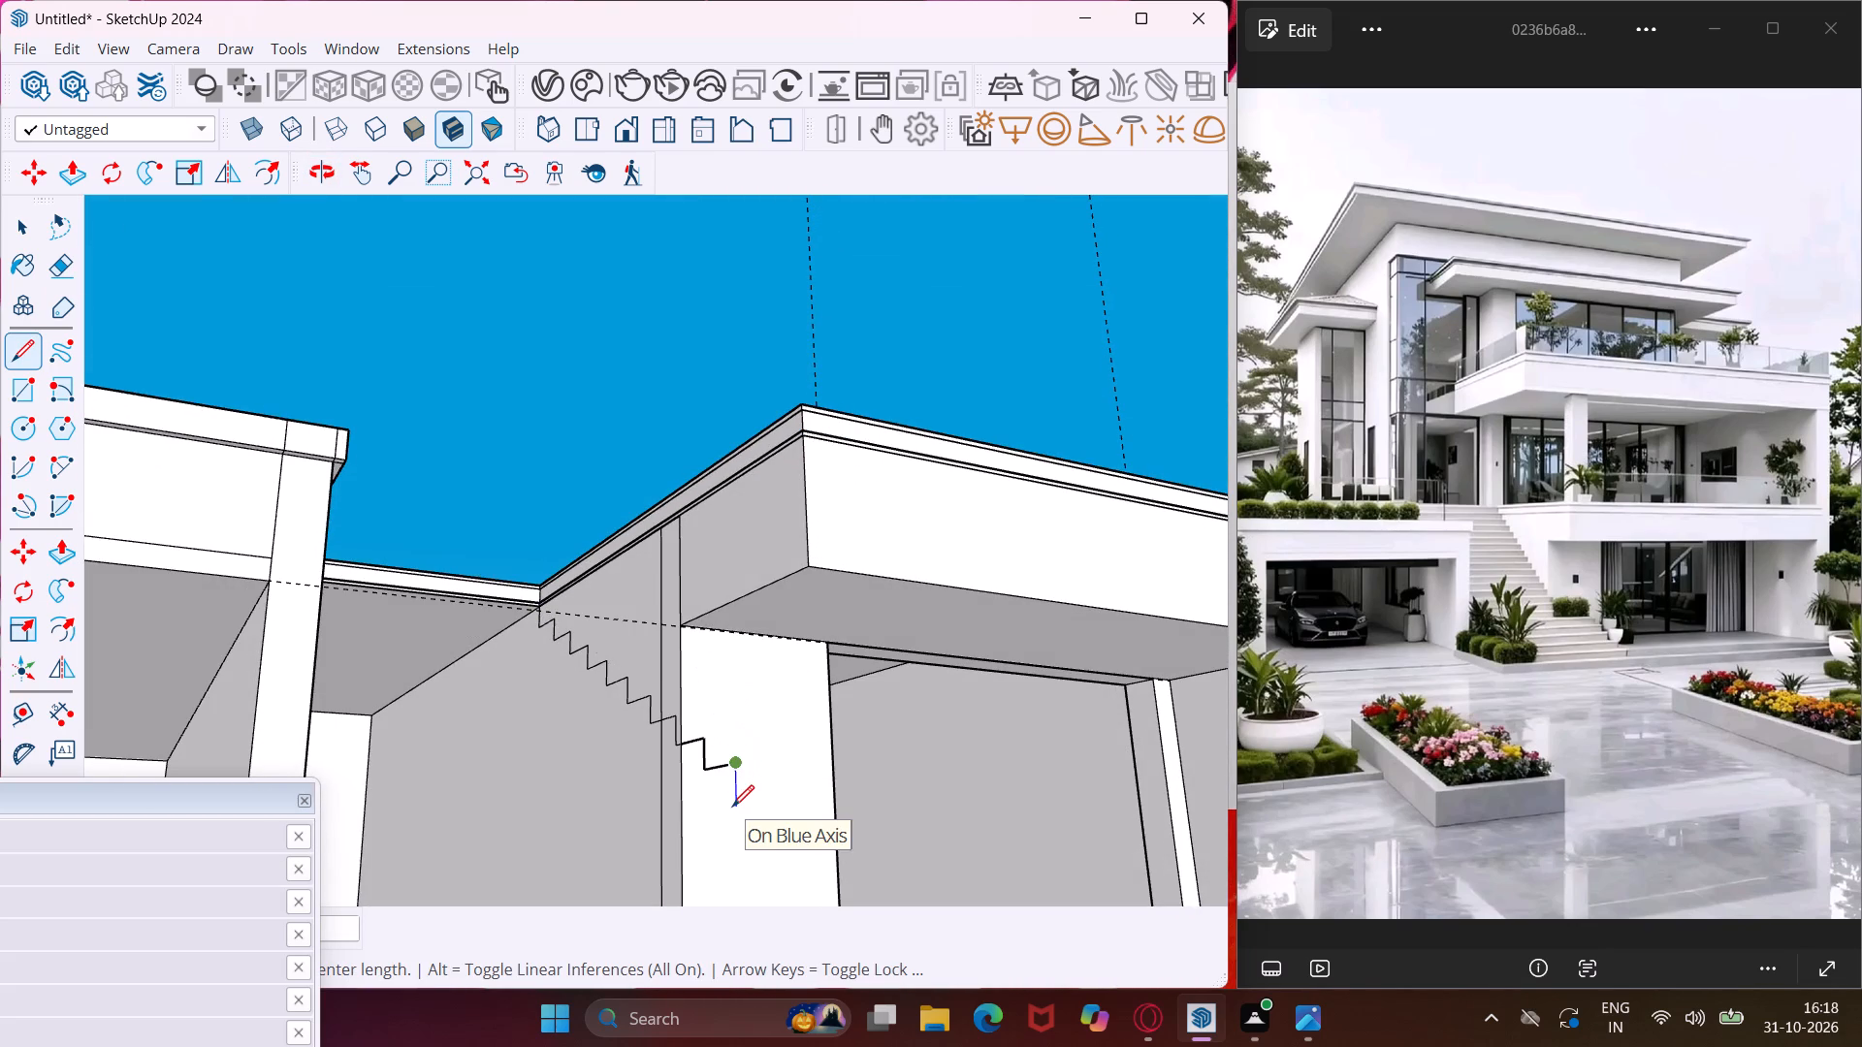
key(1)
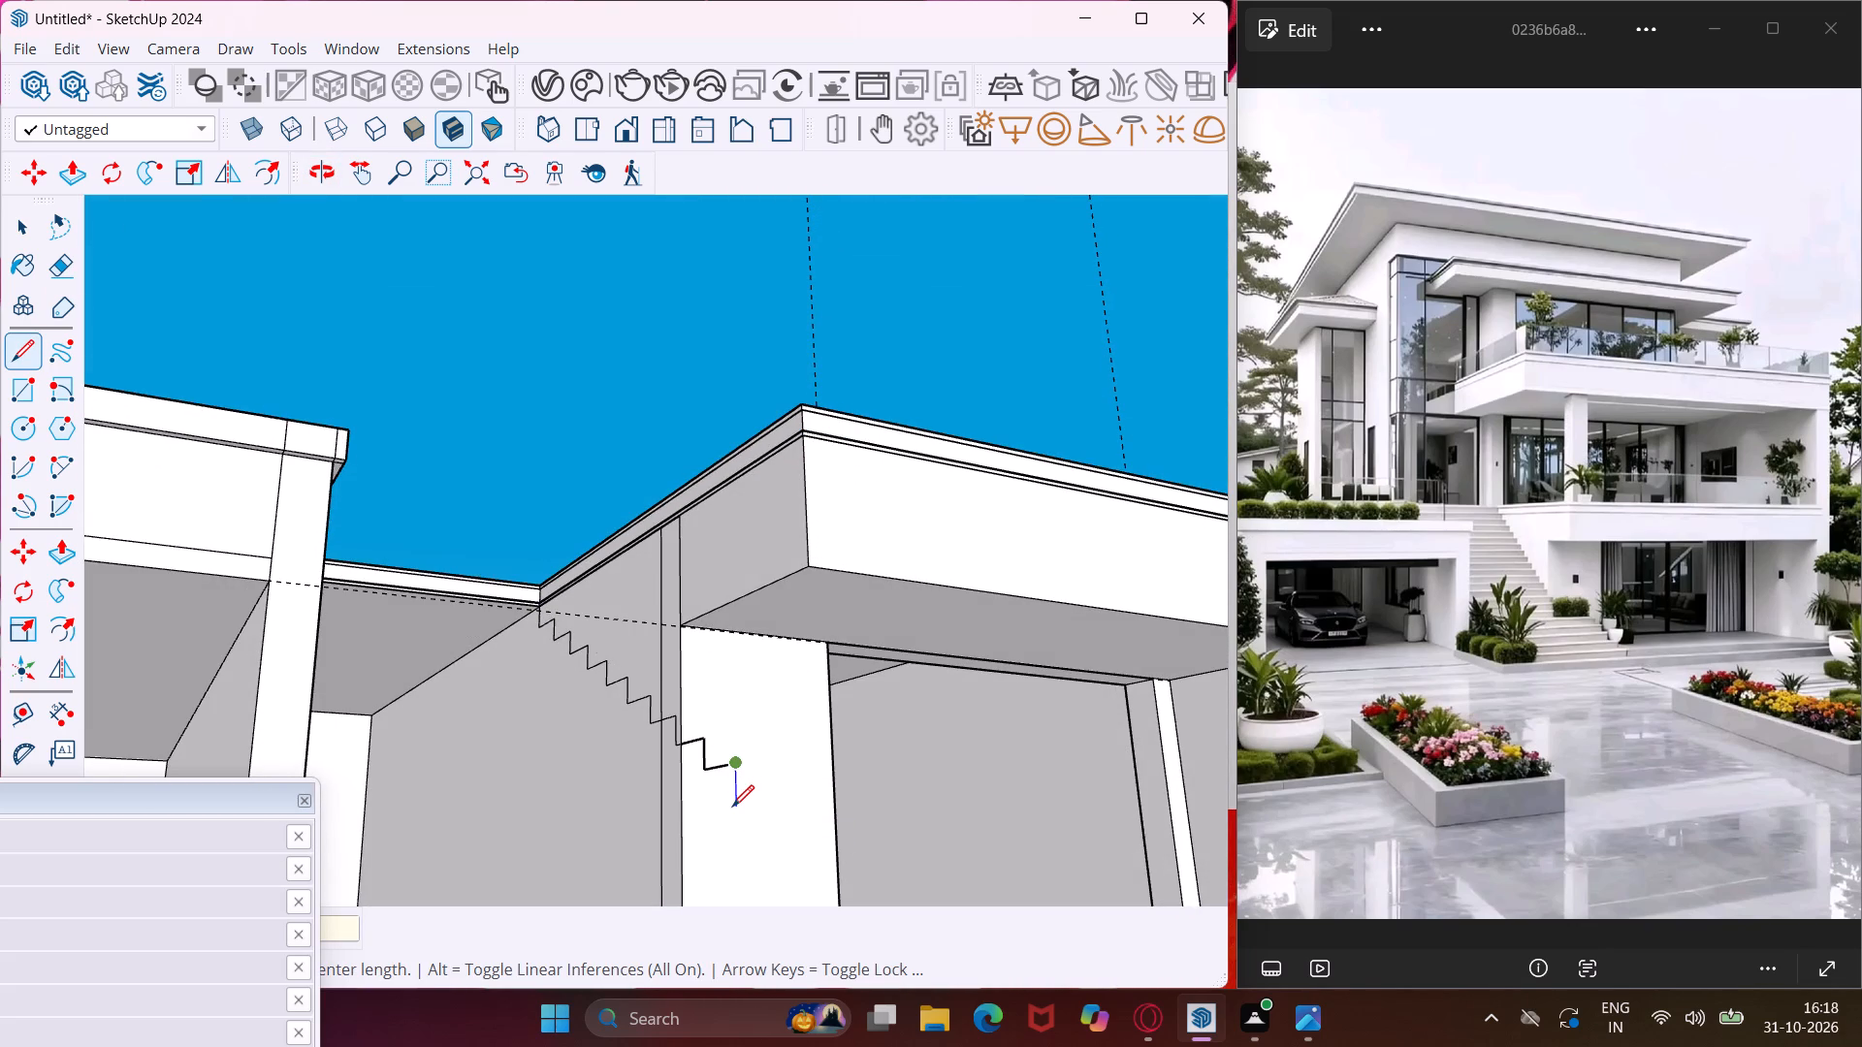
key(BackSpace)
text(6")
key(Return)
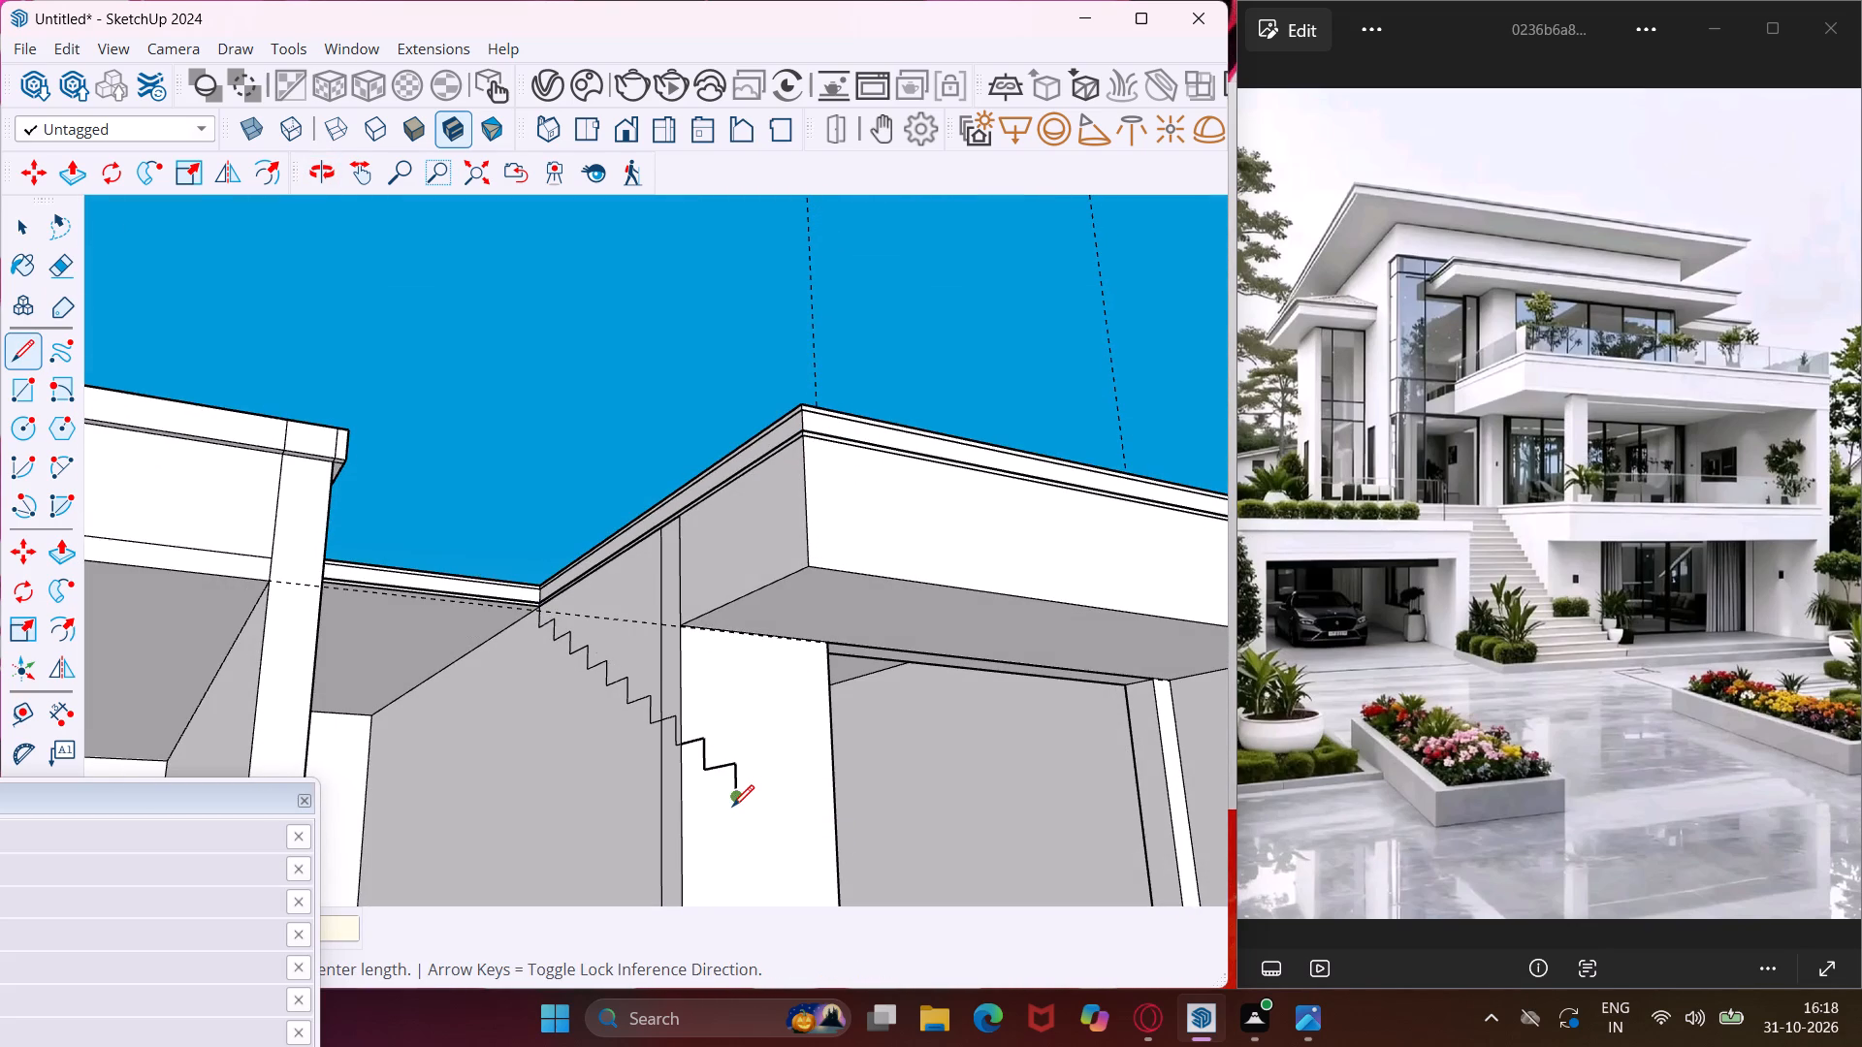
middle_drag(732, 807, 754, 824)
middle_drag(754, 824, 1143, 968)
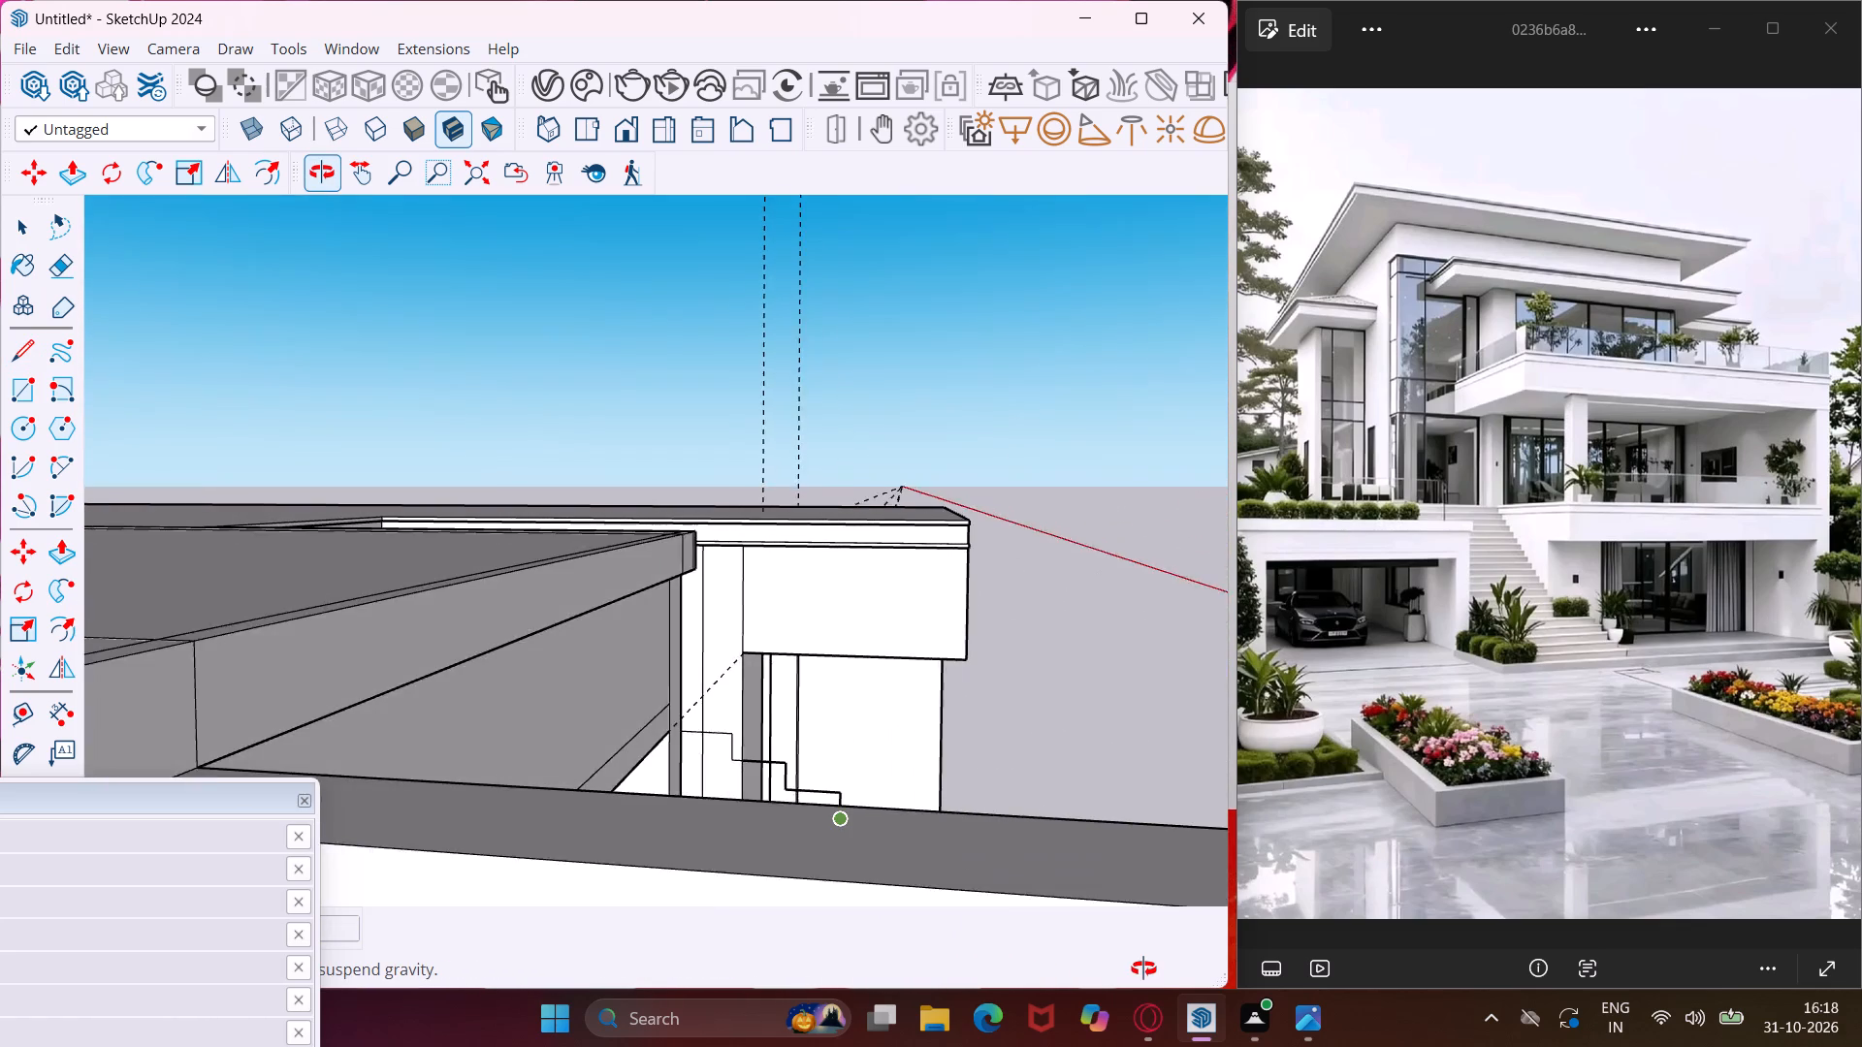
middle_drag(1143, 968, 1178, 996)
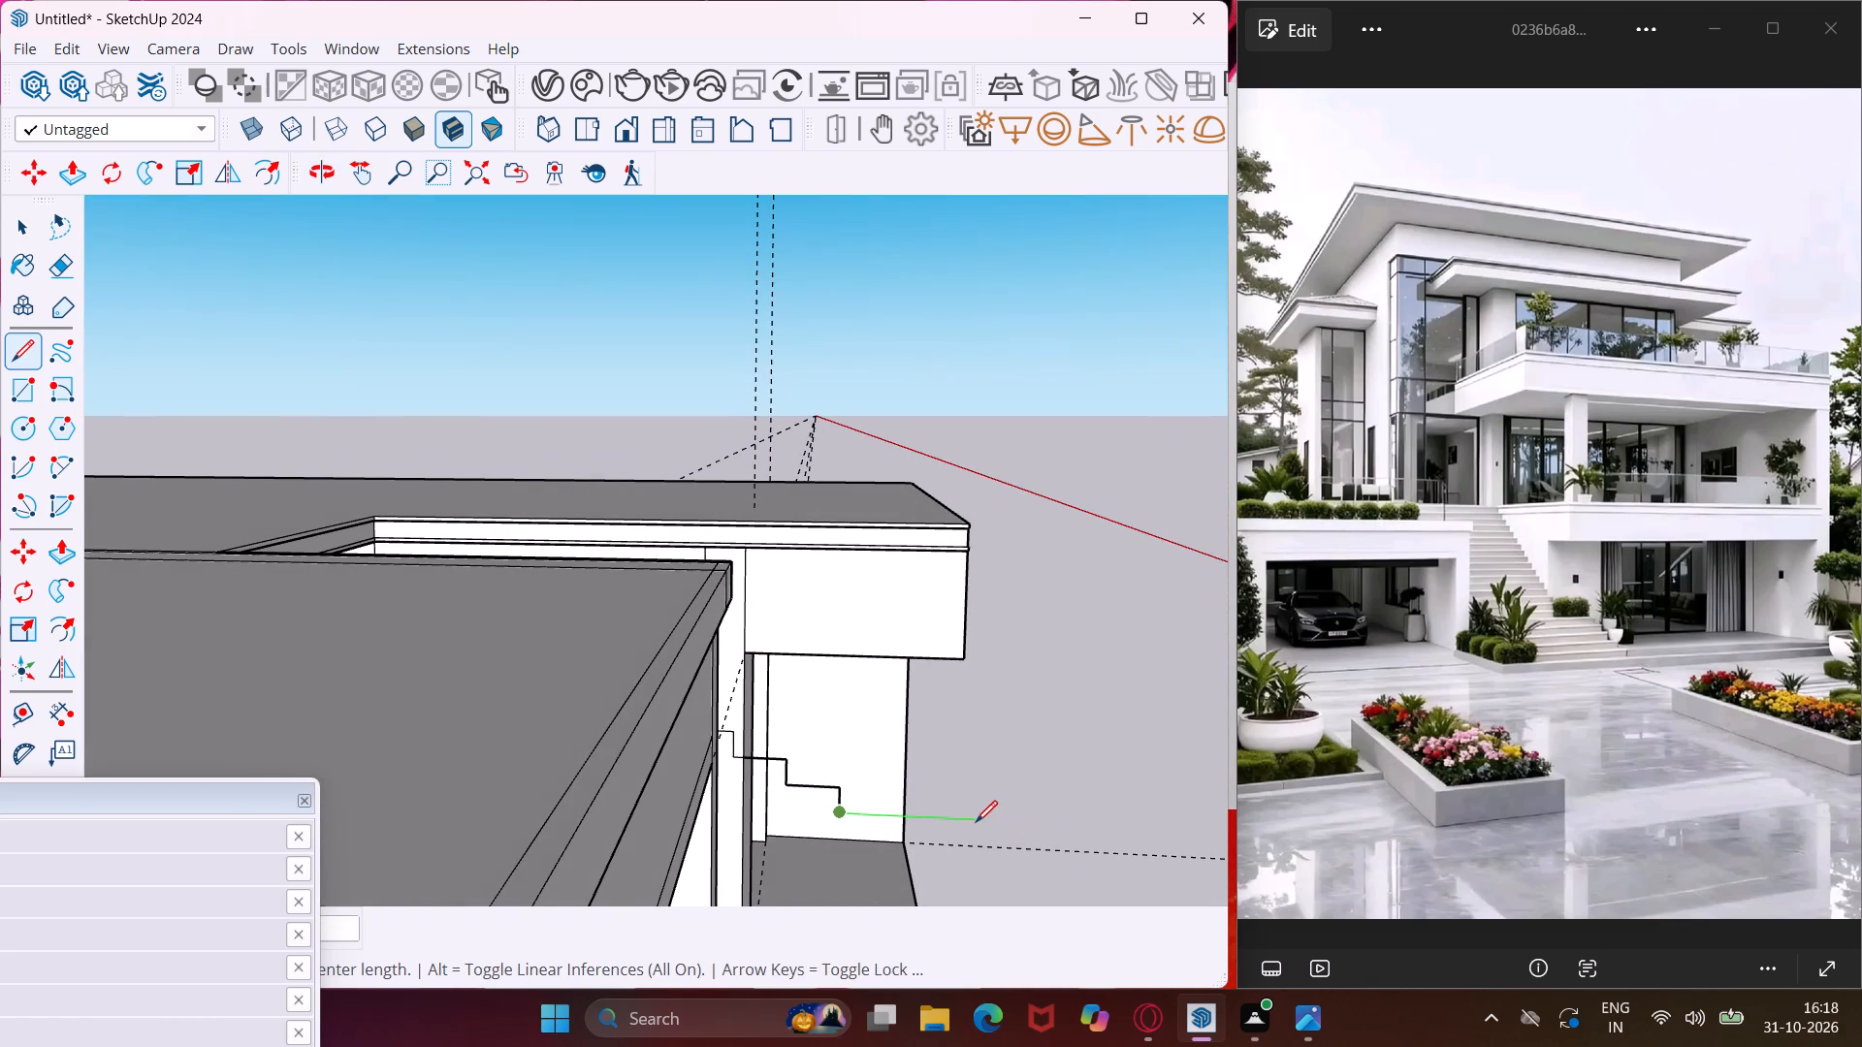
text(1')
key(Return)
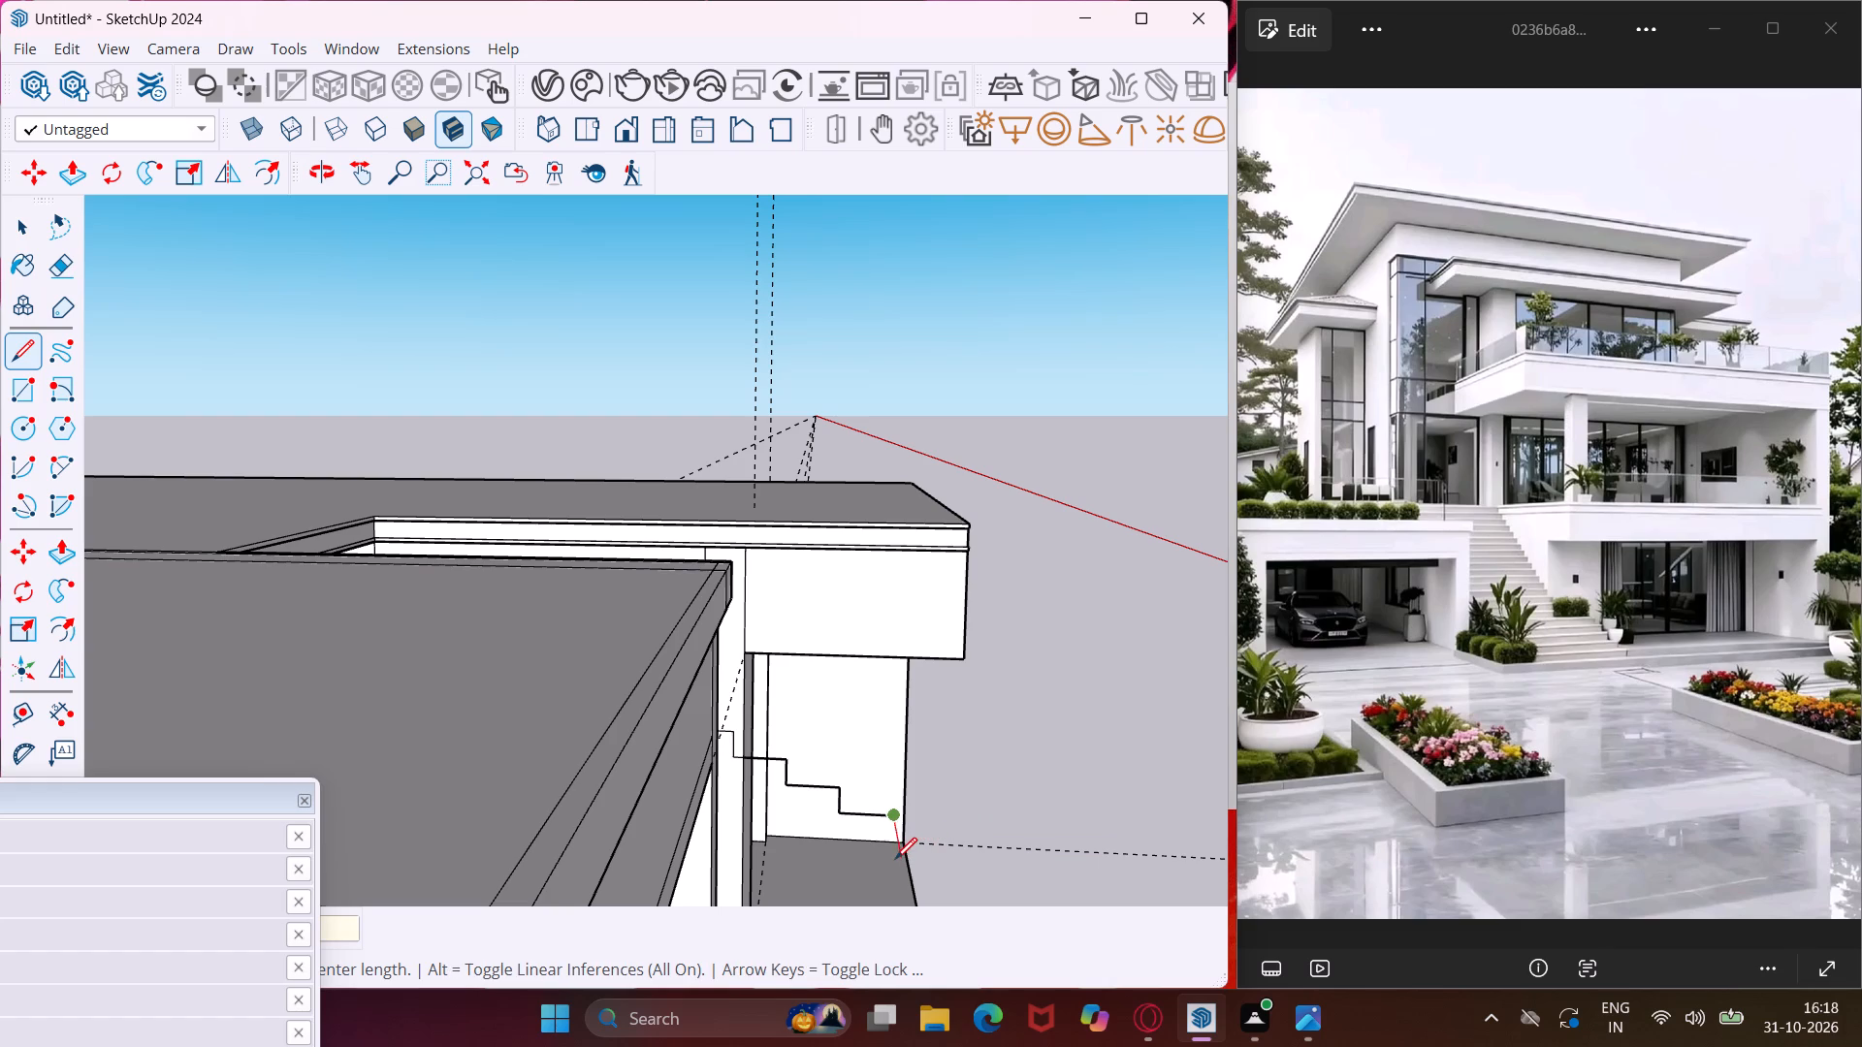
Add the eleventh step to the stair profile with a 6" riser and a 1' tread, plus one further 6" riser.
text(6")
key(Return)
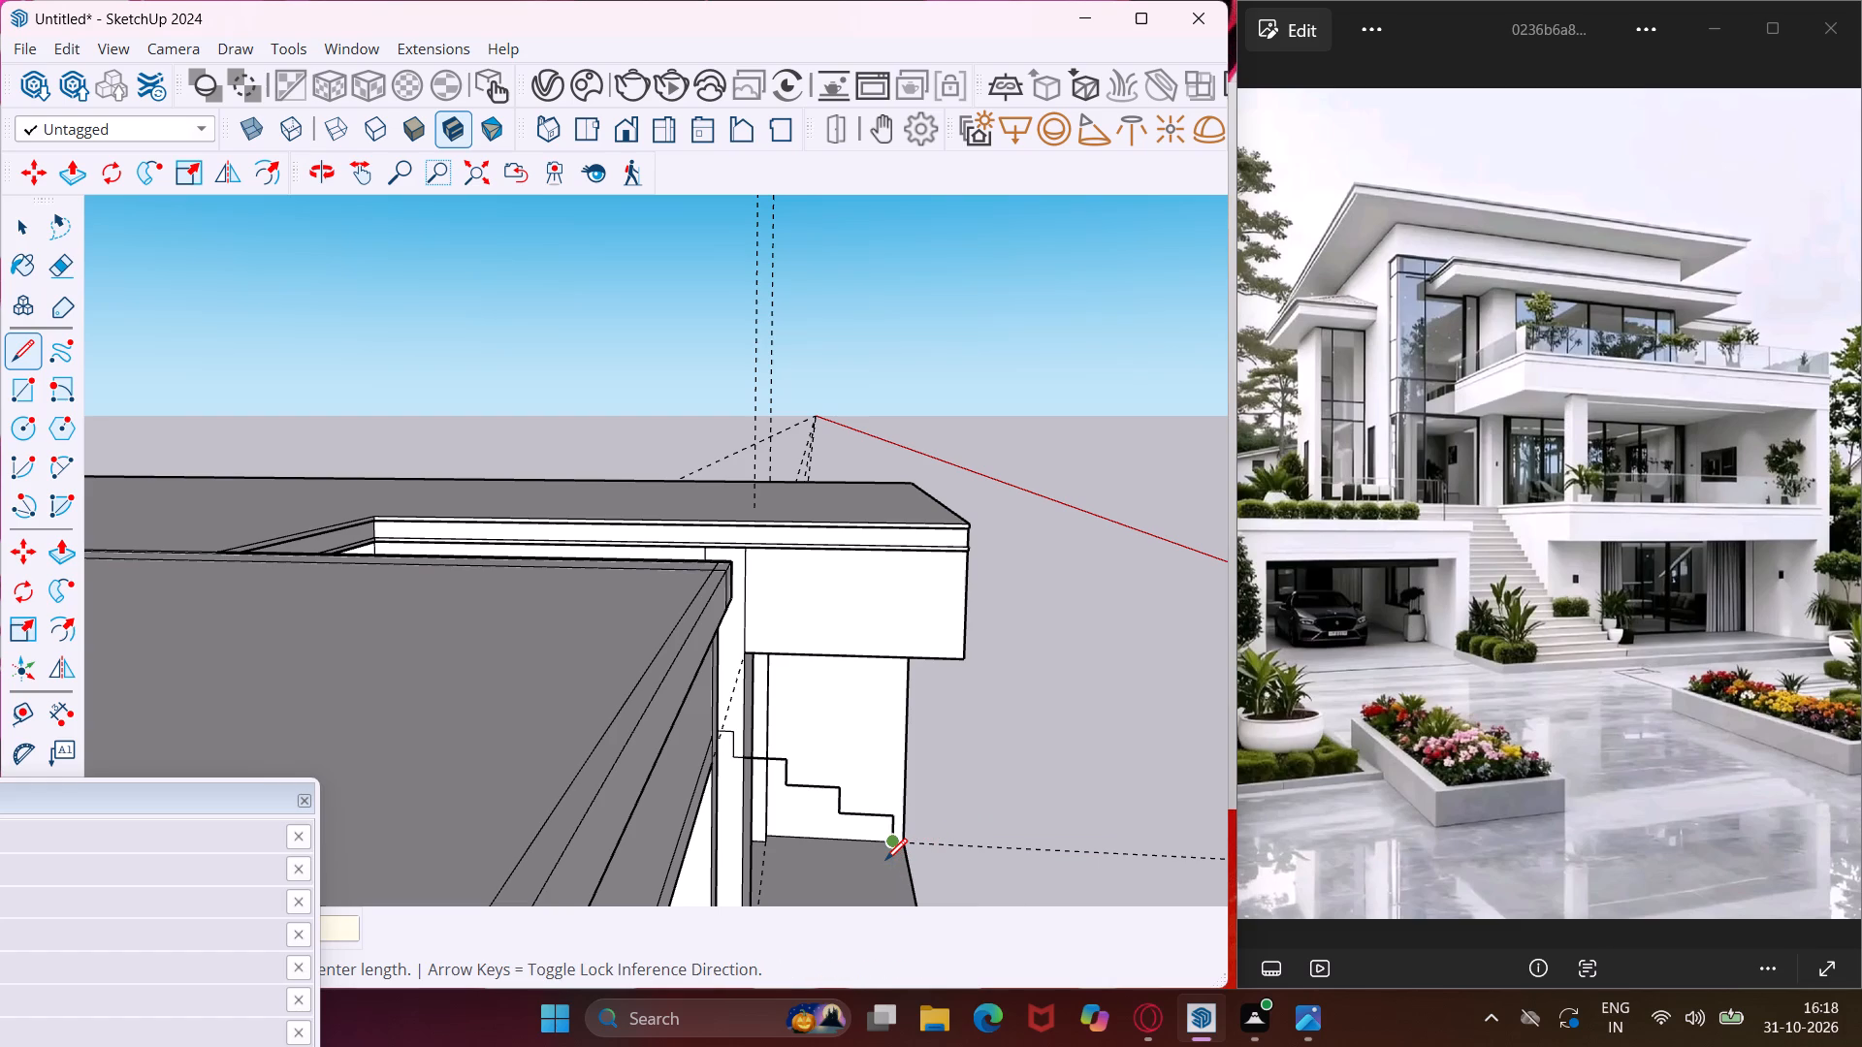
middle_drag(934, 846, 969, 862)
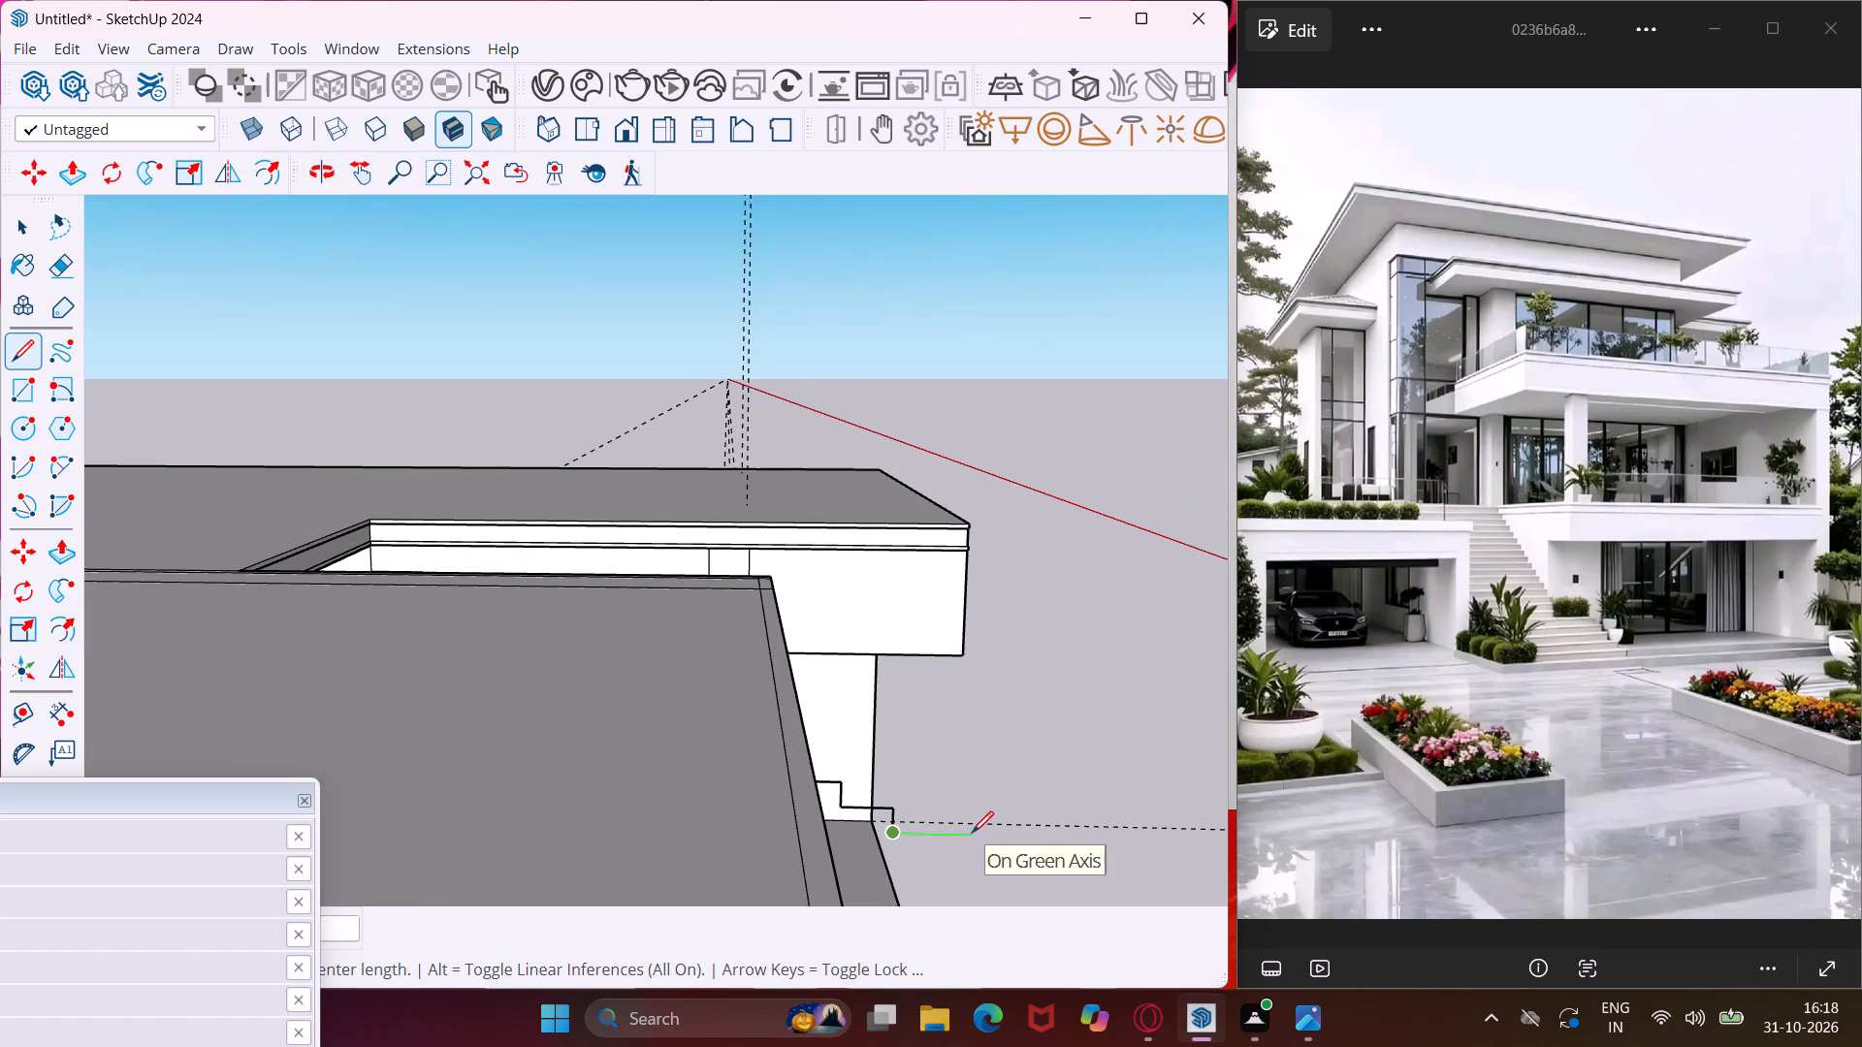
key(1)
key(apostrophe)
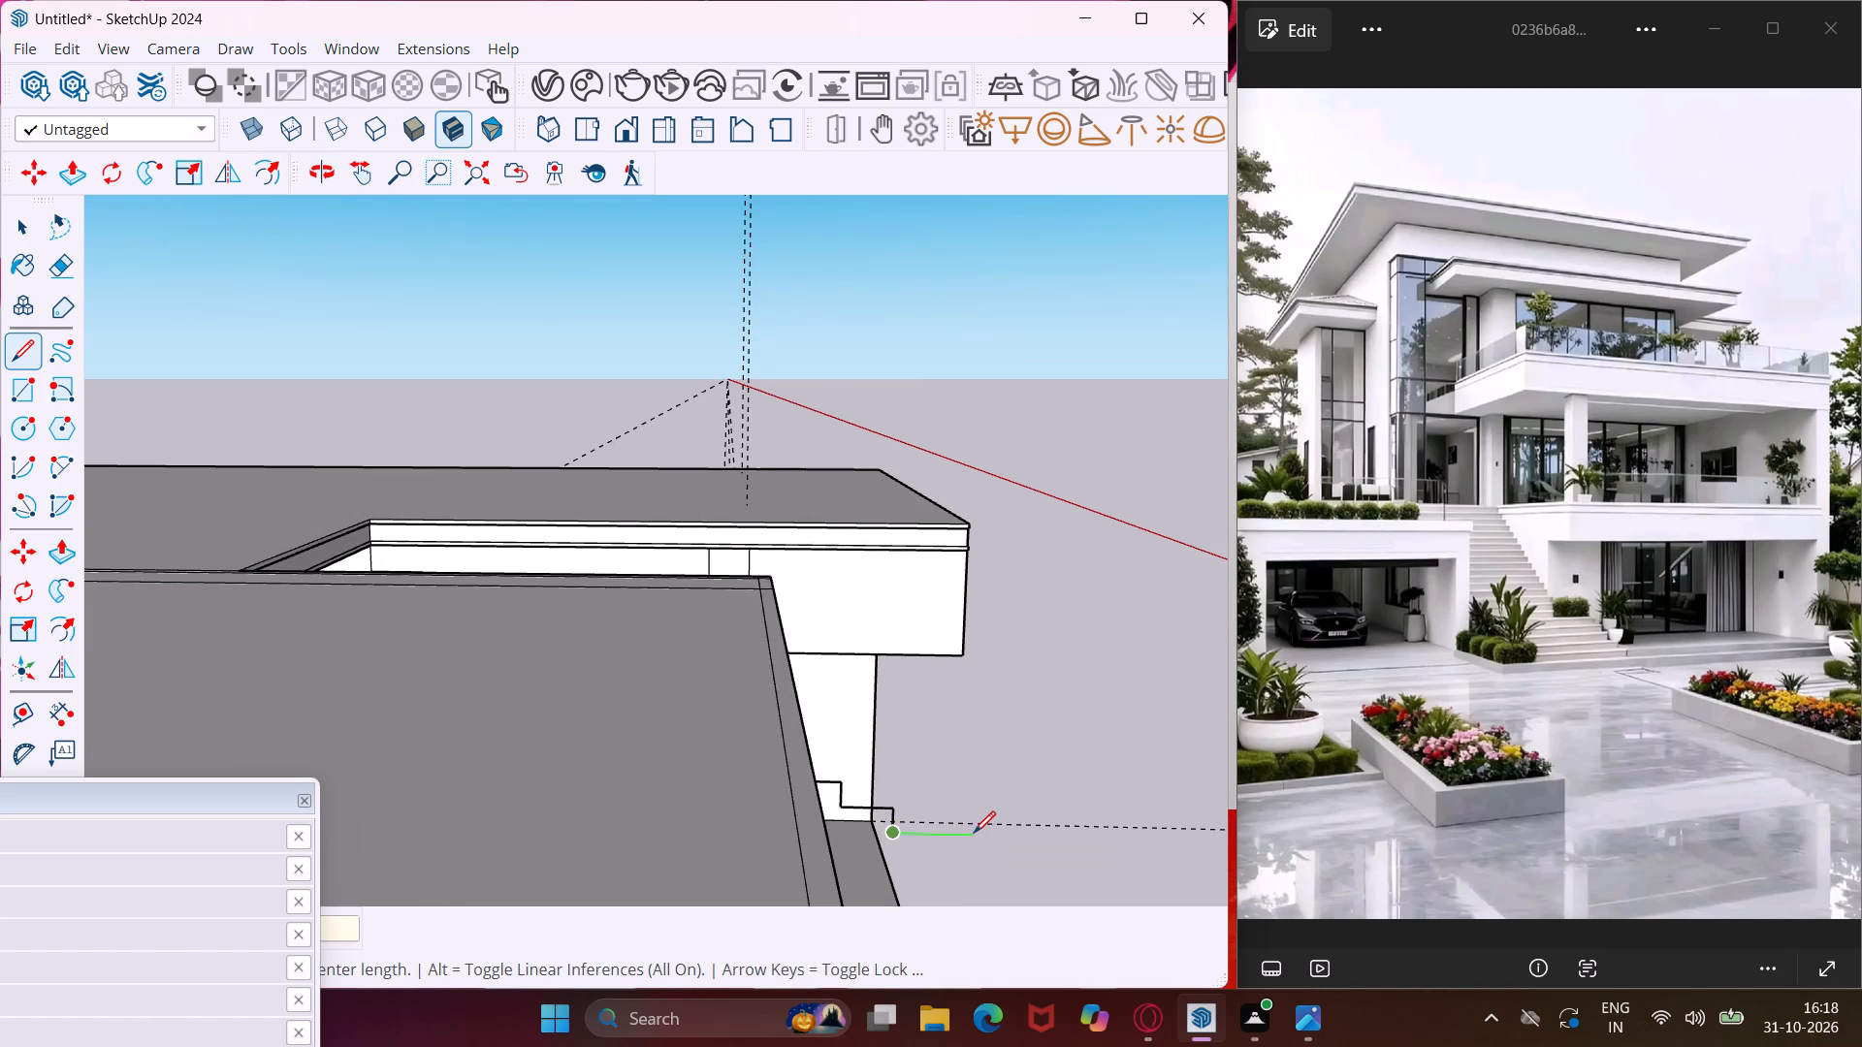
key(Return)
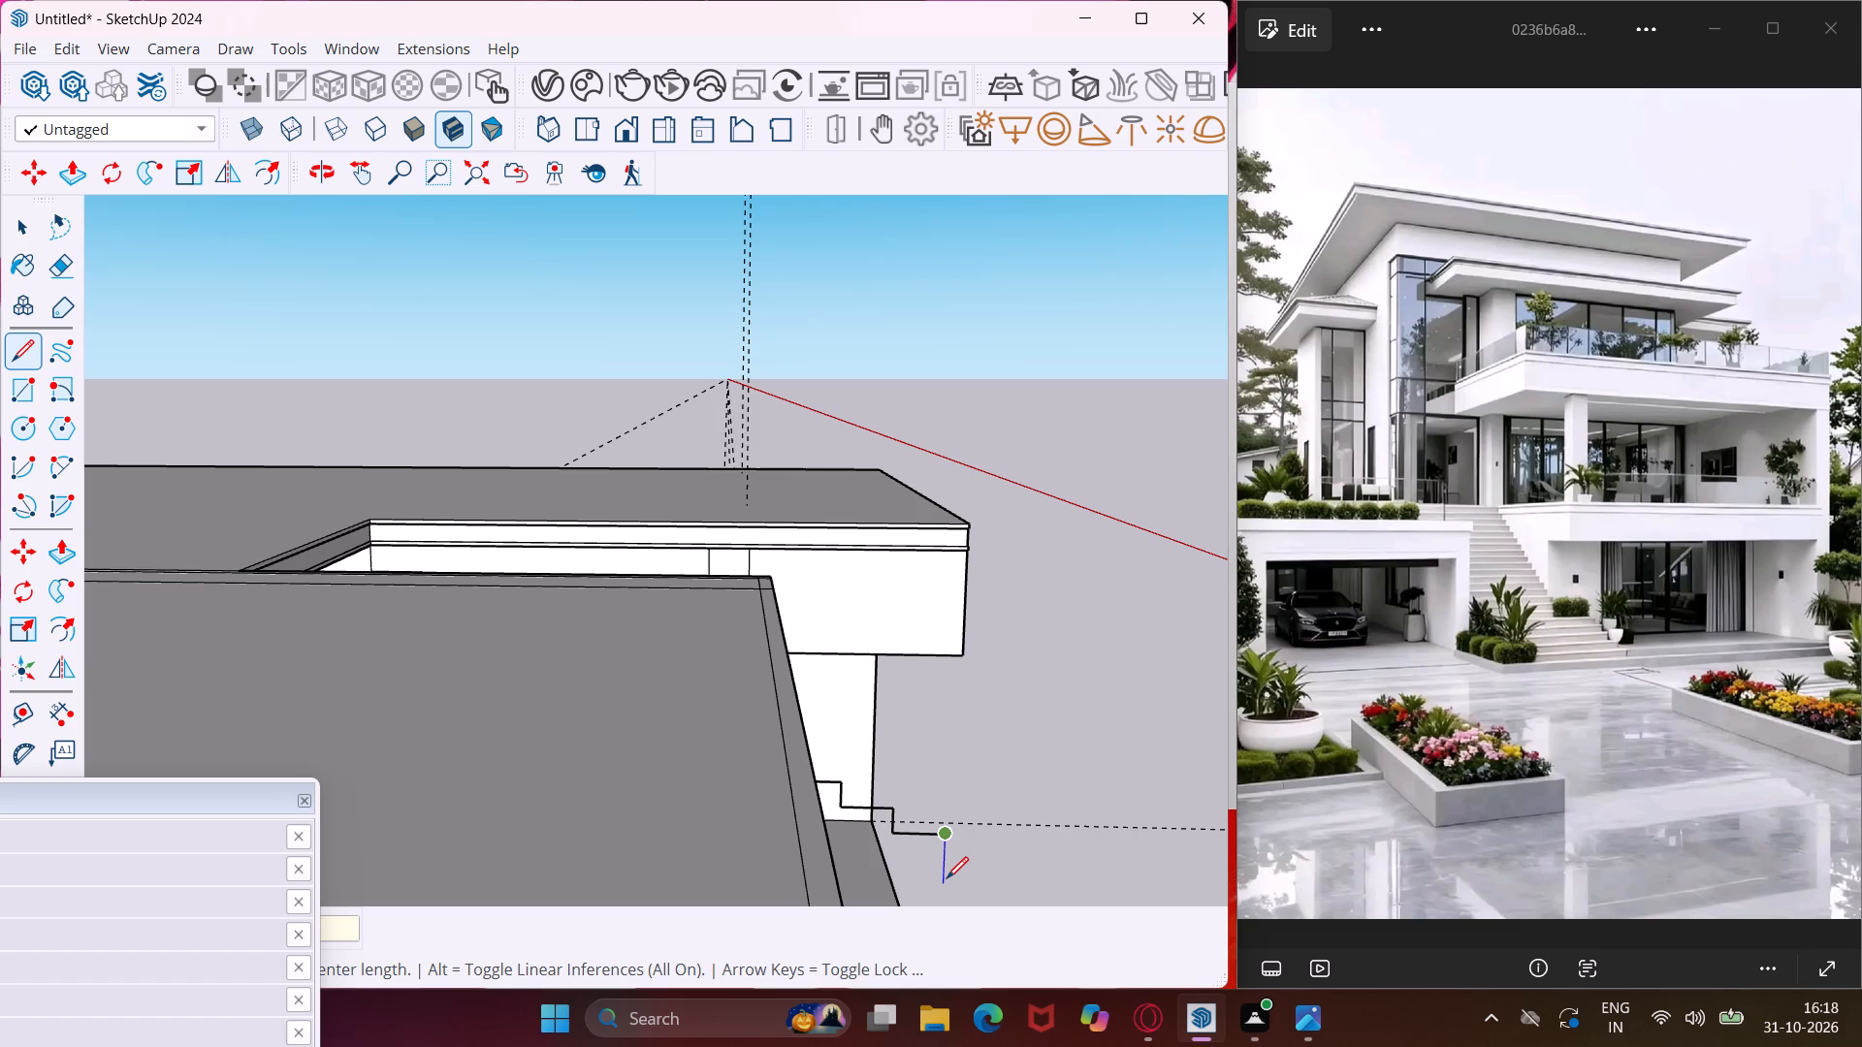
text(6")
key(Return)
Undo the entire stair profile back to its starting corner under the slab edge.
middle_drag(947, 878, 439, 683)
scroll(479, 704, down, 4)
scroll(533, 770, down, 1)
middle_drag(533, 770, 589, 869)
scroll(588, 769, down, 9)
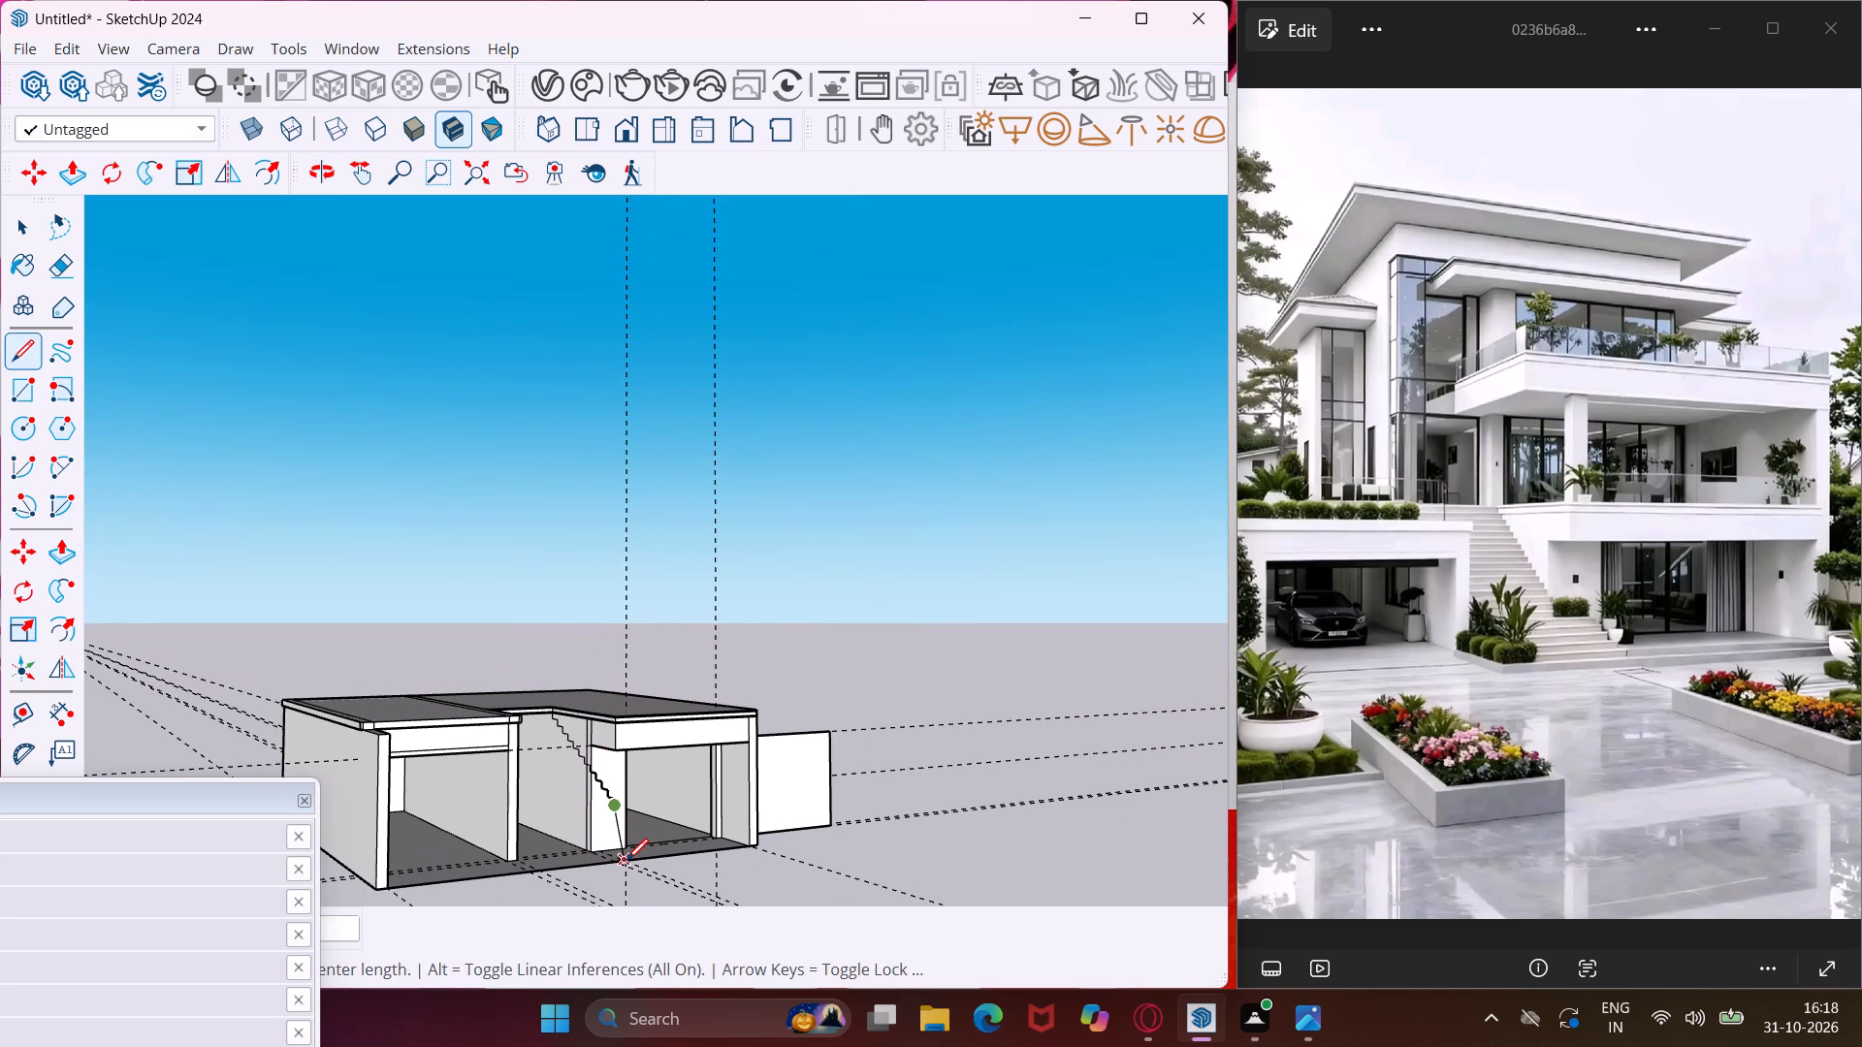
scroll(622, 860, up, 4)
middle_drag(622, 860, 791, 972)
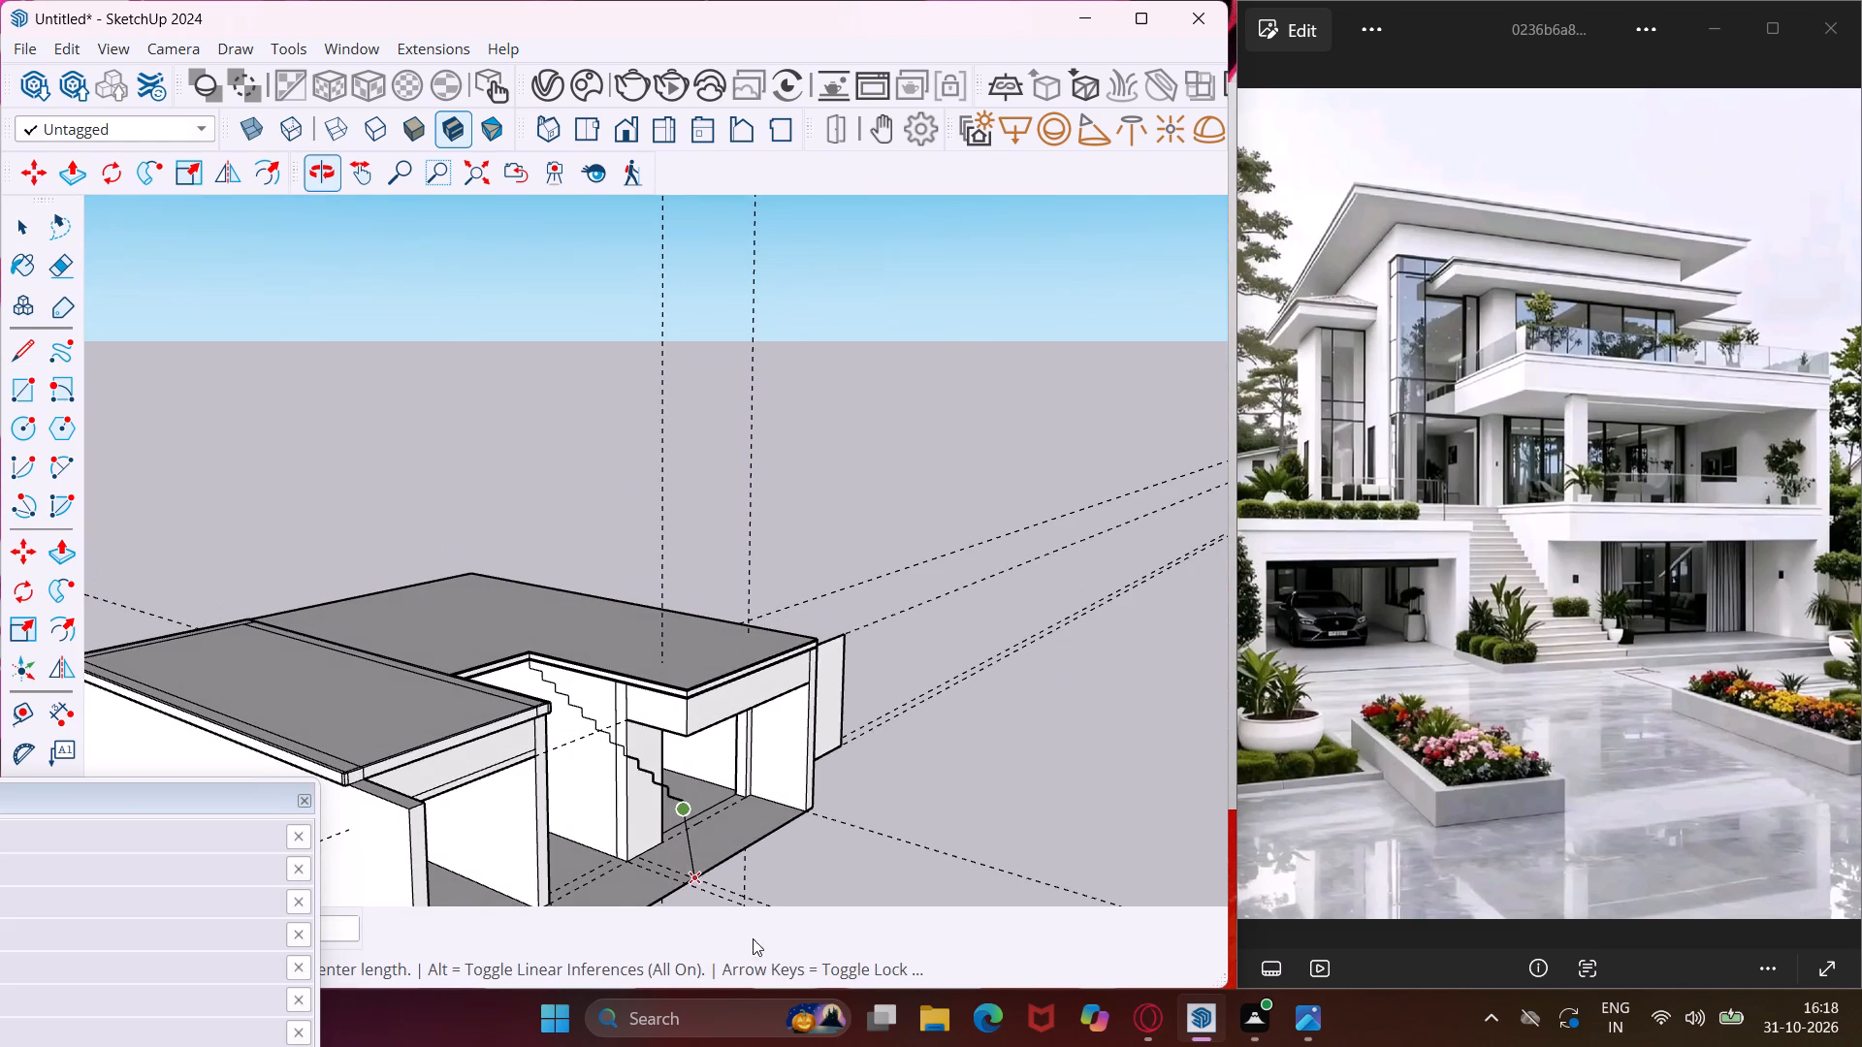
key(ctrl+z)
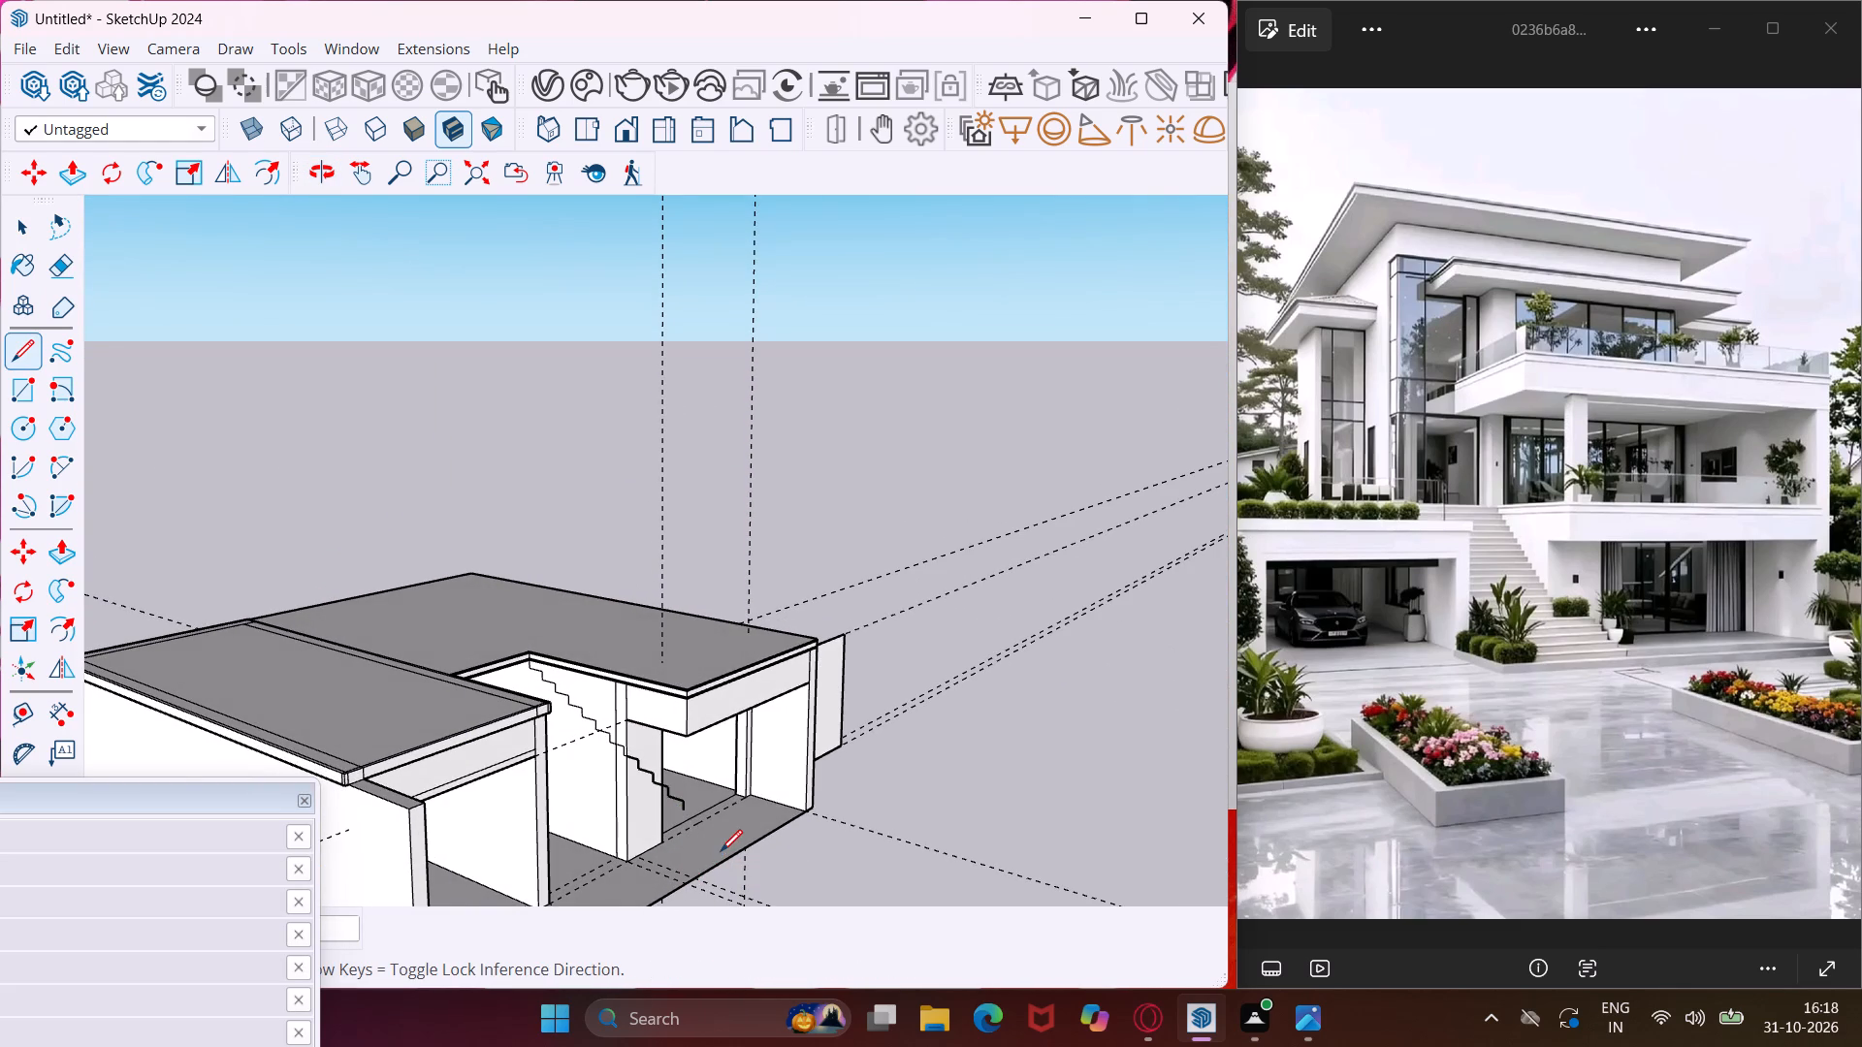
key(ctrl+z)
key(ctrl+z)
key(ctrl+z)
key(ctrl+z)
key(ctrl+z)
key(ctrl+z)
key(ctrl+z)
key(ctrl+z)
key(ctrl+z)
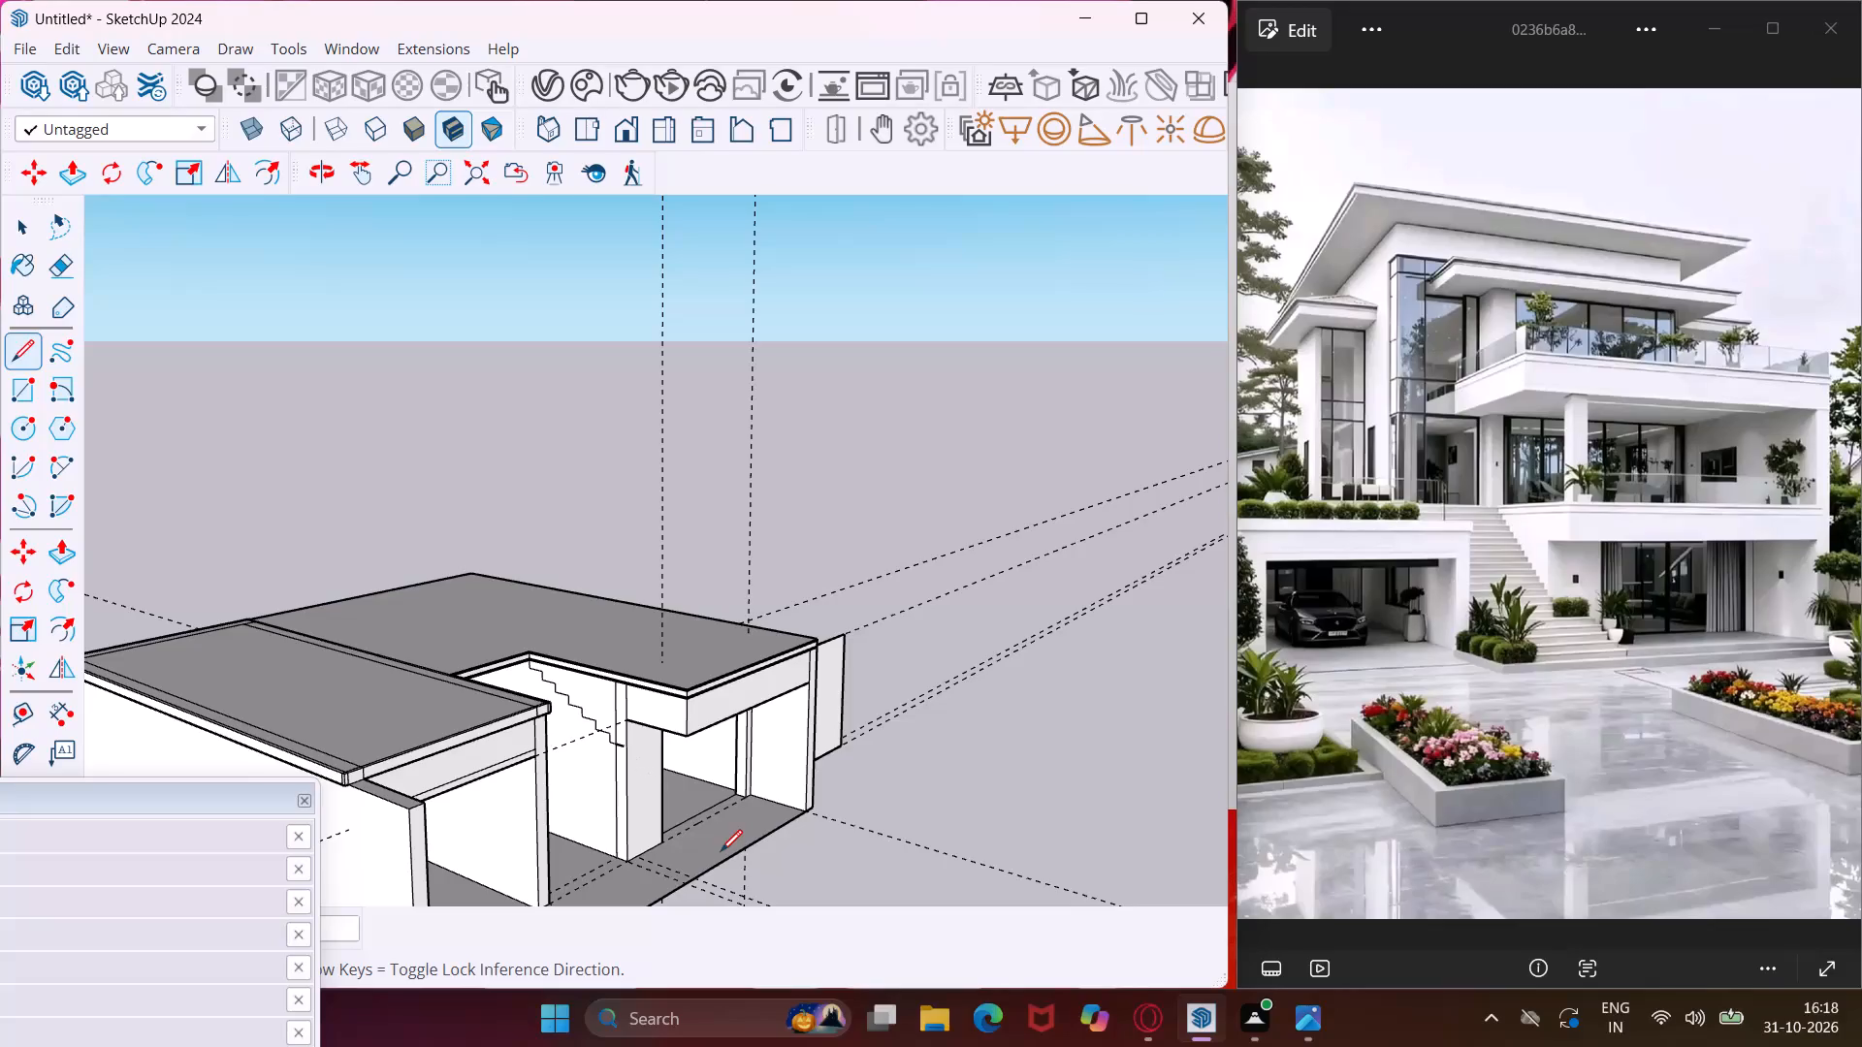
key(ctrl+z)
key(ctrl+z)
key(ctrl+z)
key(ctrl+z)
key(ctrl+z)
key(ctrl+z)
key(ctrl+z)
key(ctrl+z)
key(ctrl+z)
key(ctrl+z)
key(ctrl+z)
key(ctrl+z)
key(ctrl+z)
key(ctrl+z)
Restart the stair profile with a 1' riser line drawn straight down from the inner corner under the slab edge.
scroll(528, 660, up, 6)
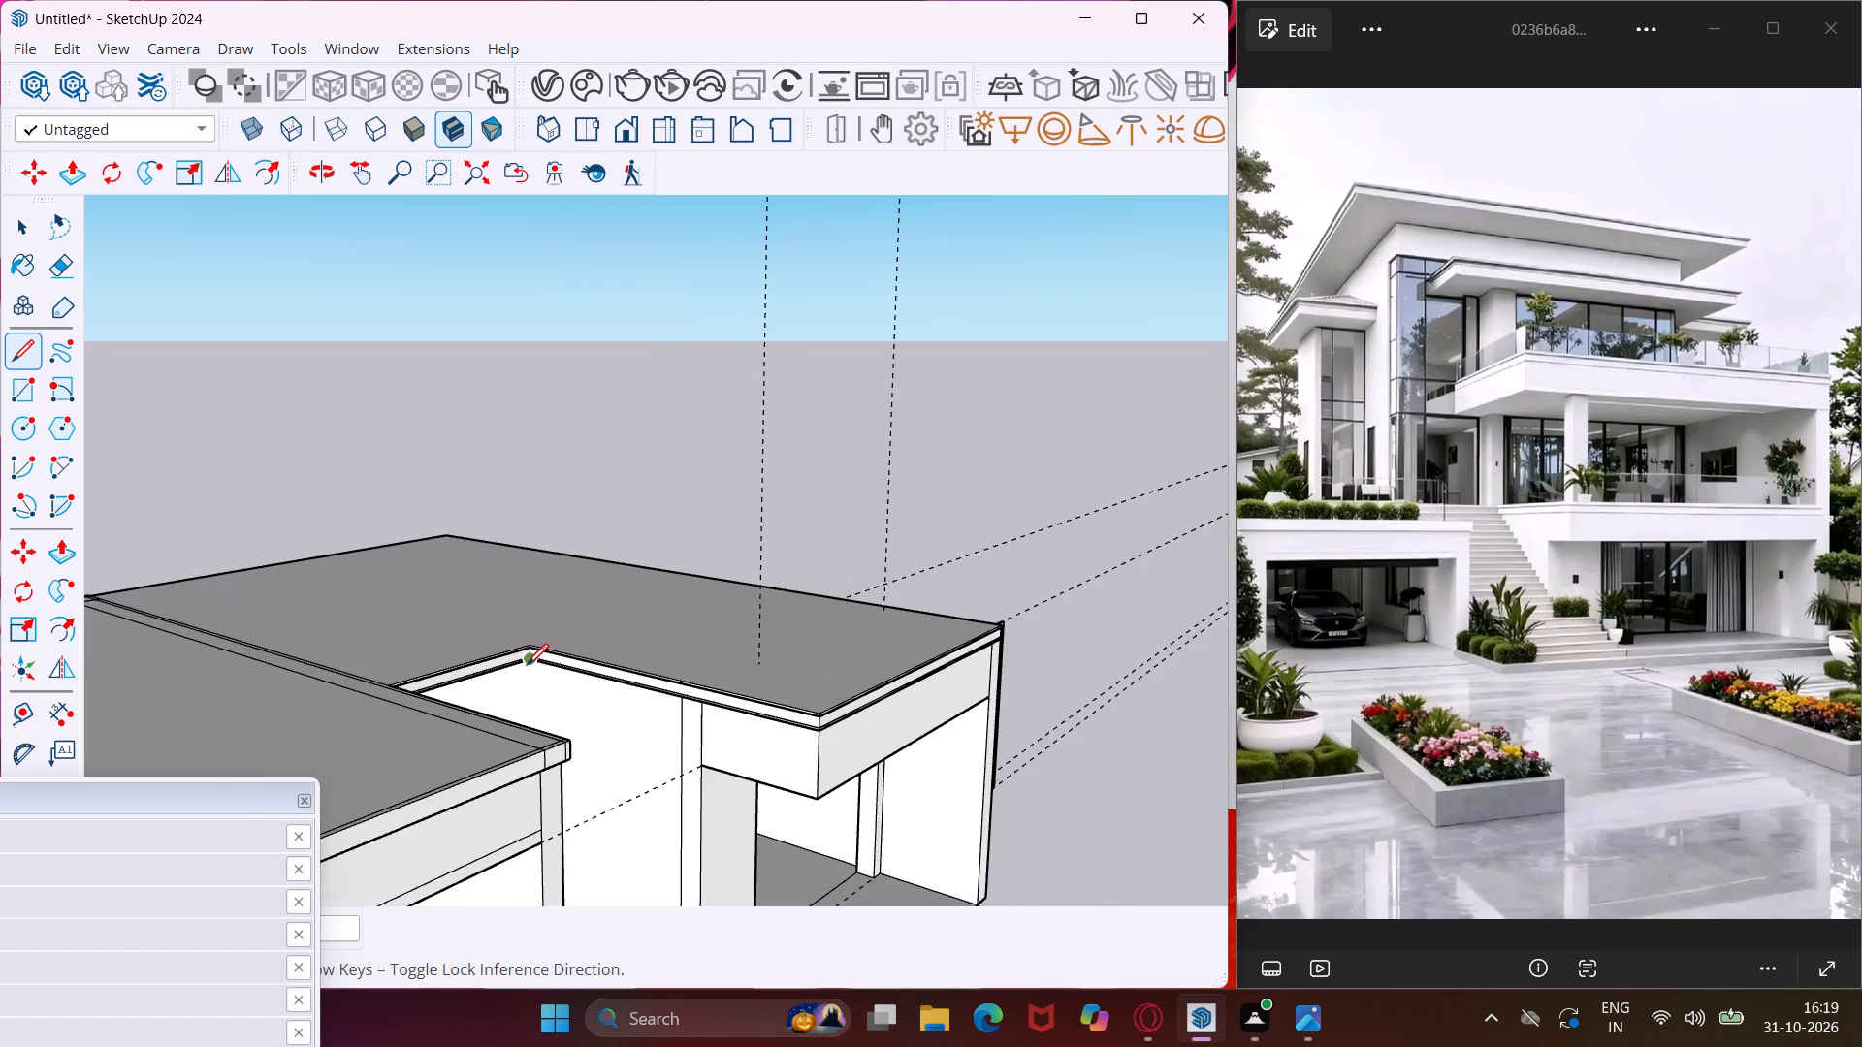
scroll(527, 665, up, 5)
middle_drag(527, 667, 466, 529)
scroll(568, 723, up, 5)
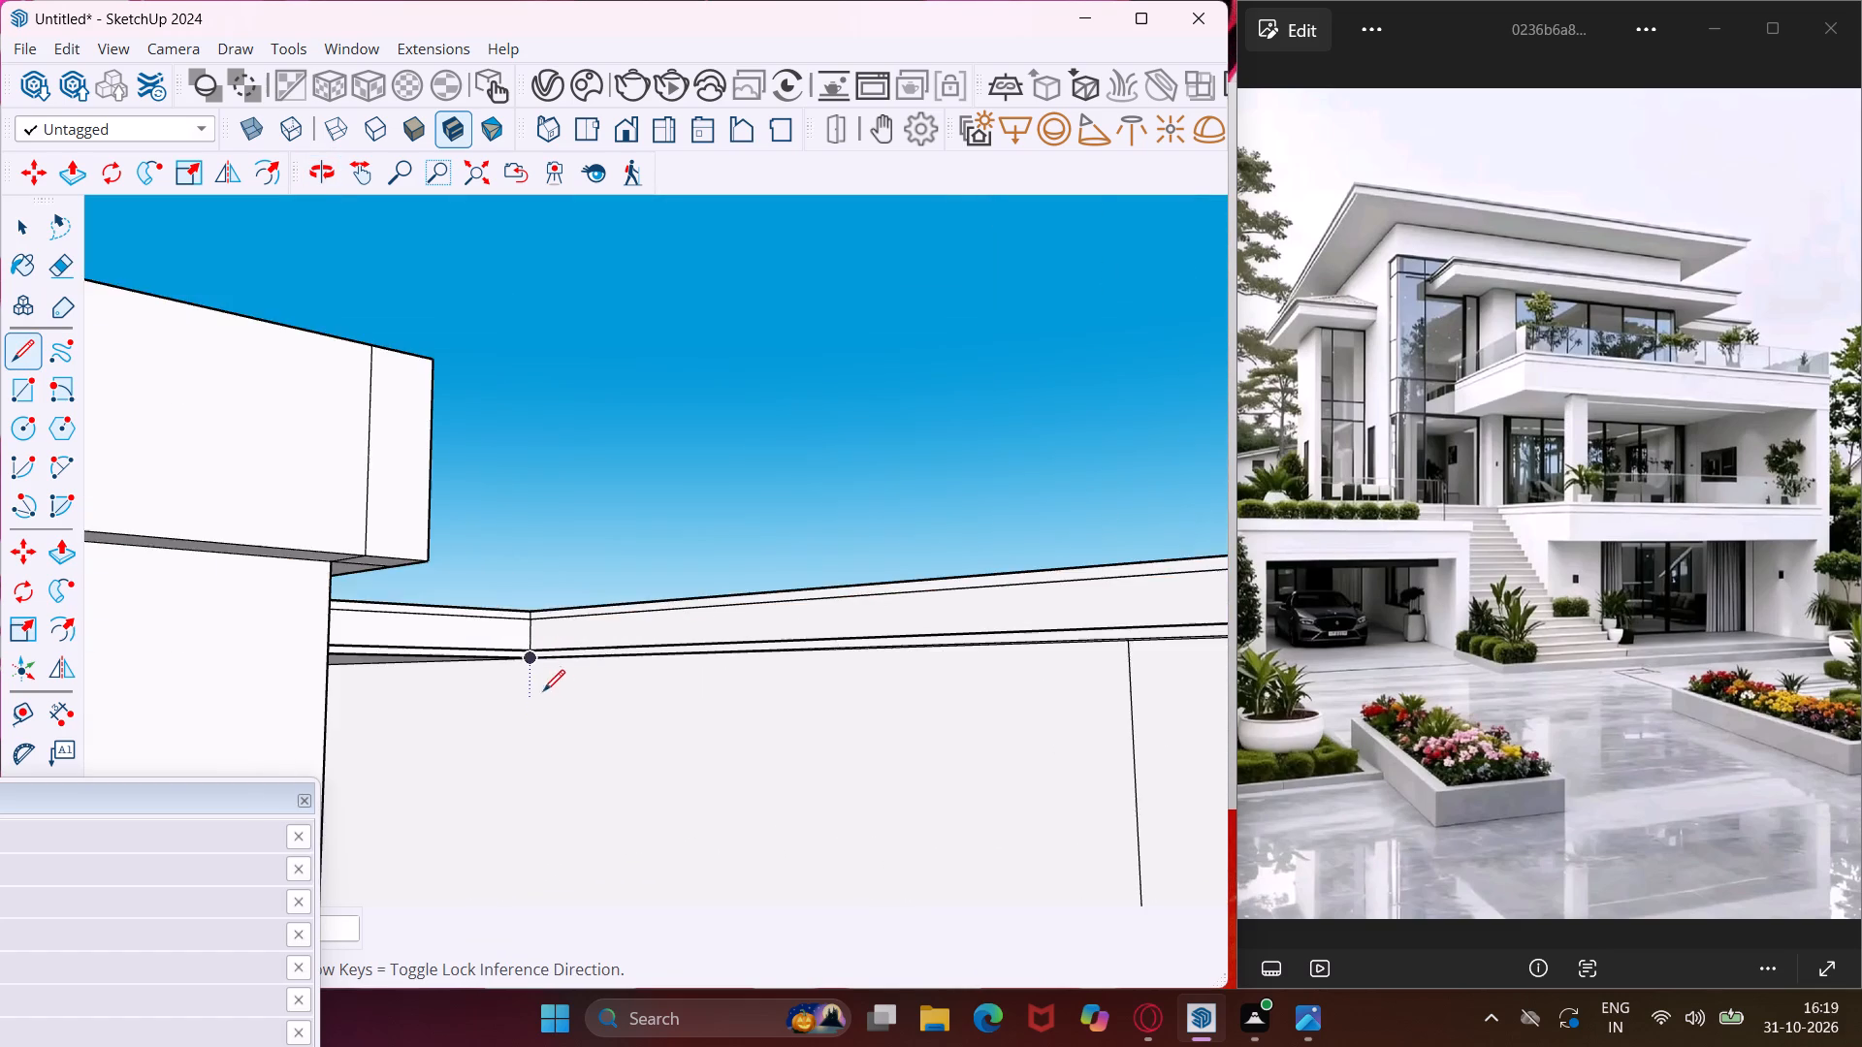
scroll(522, 661, up, 15)
middle_drag(551, 663, 550, 601)
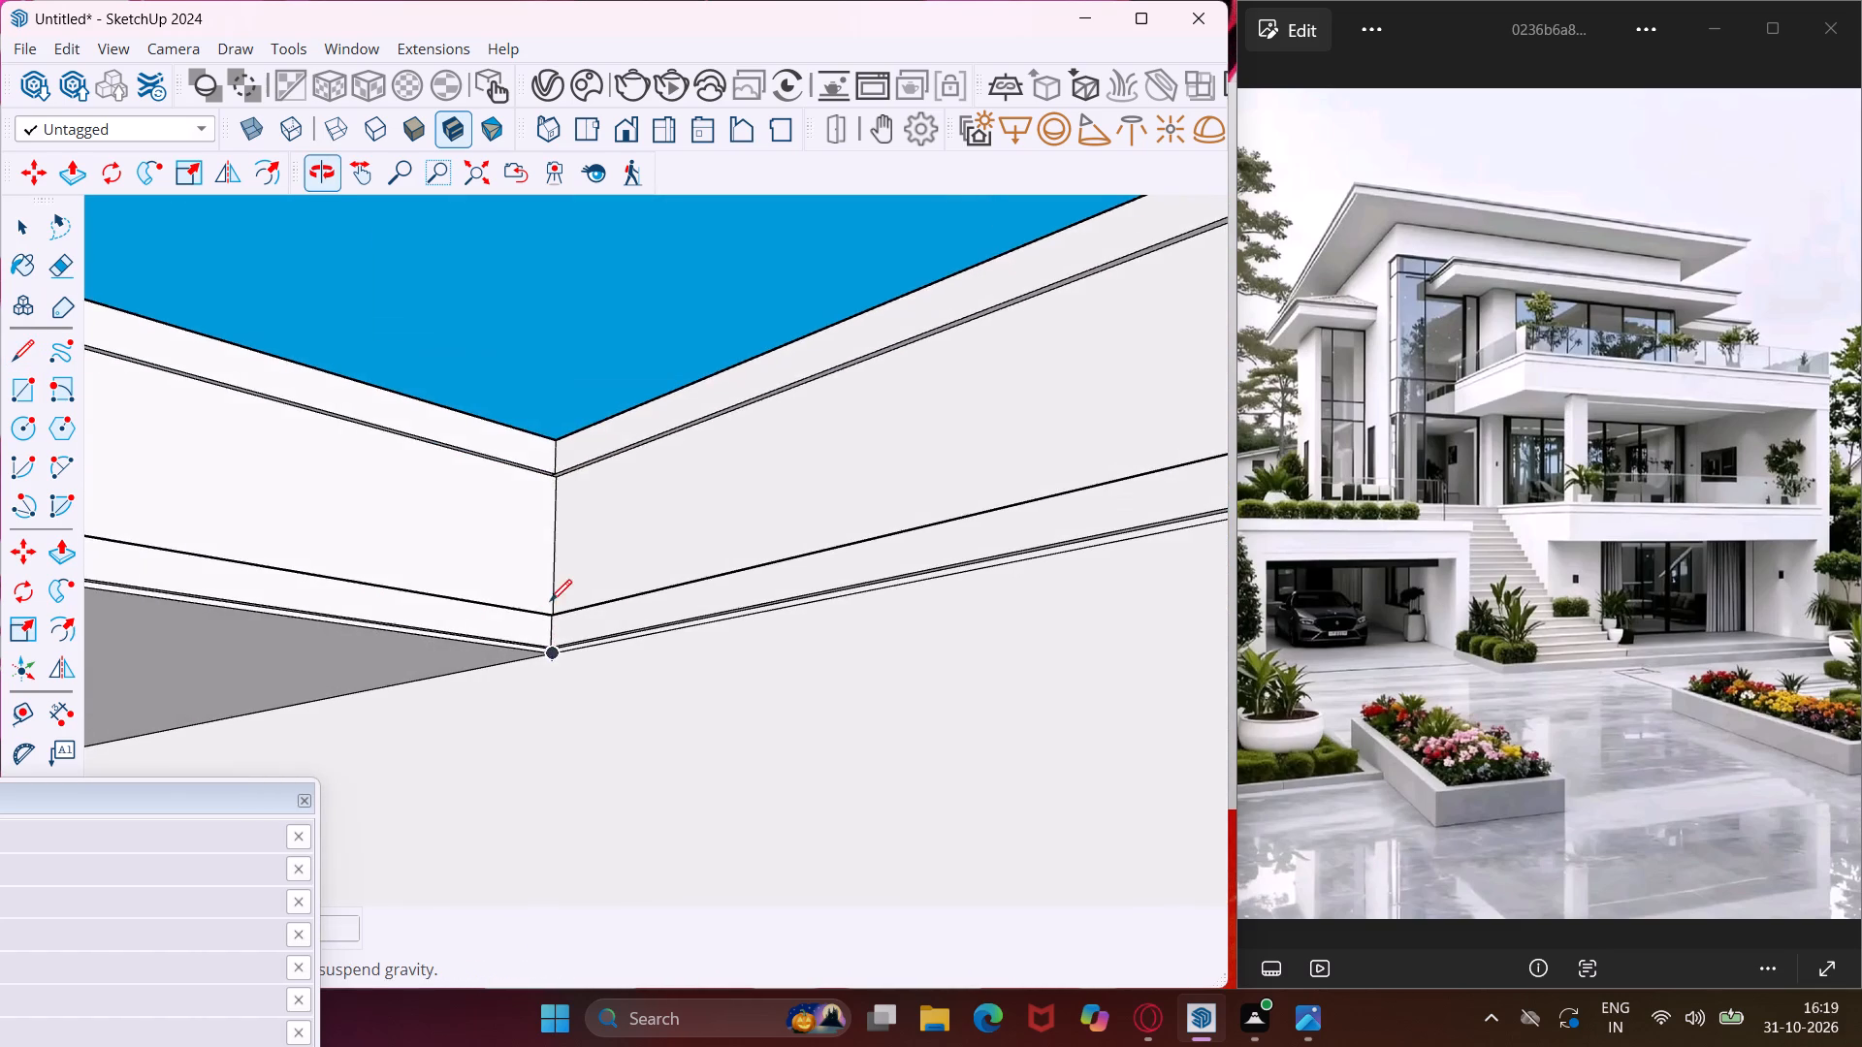
middle_drag(550, 601, 548, 601)
scroll(564, 667, up, 10)
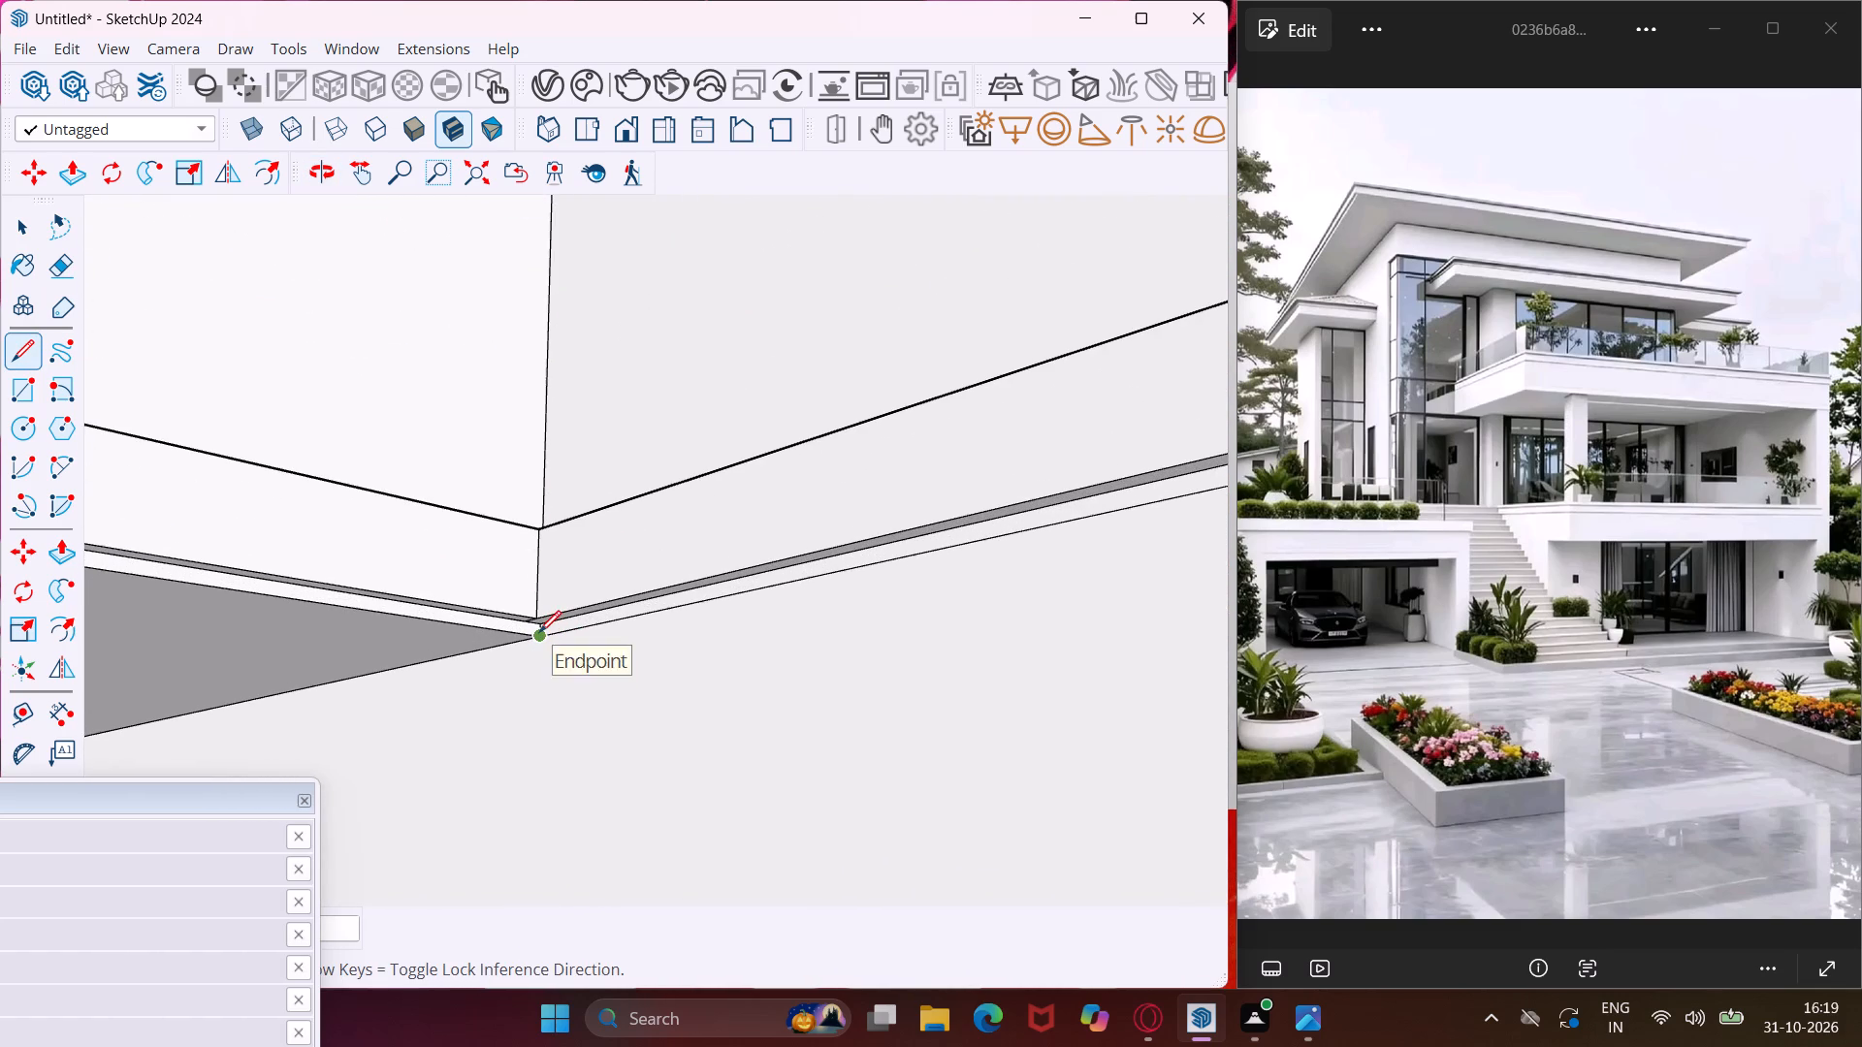
click(539, 632)
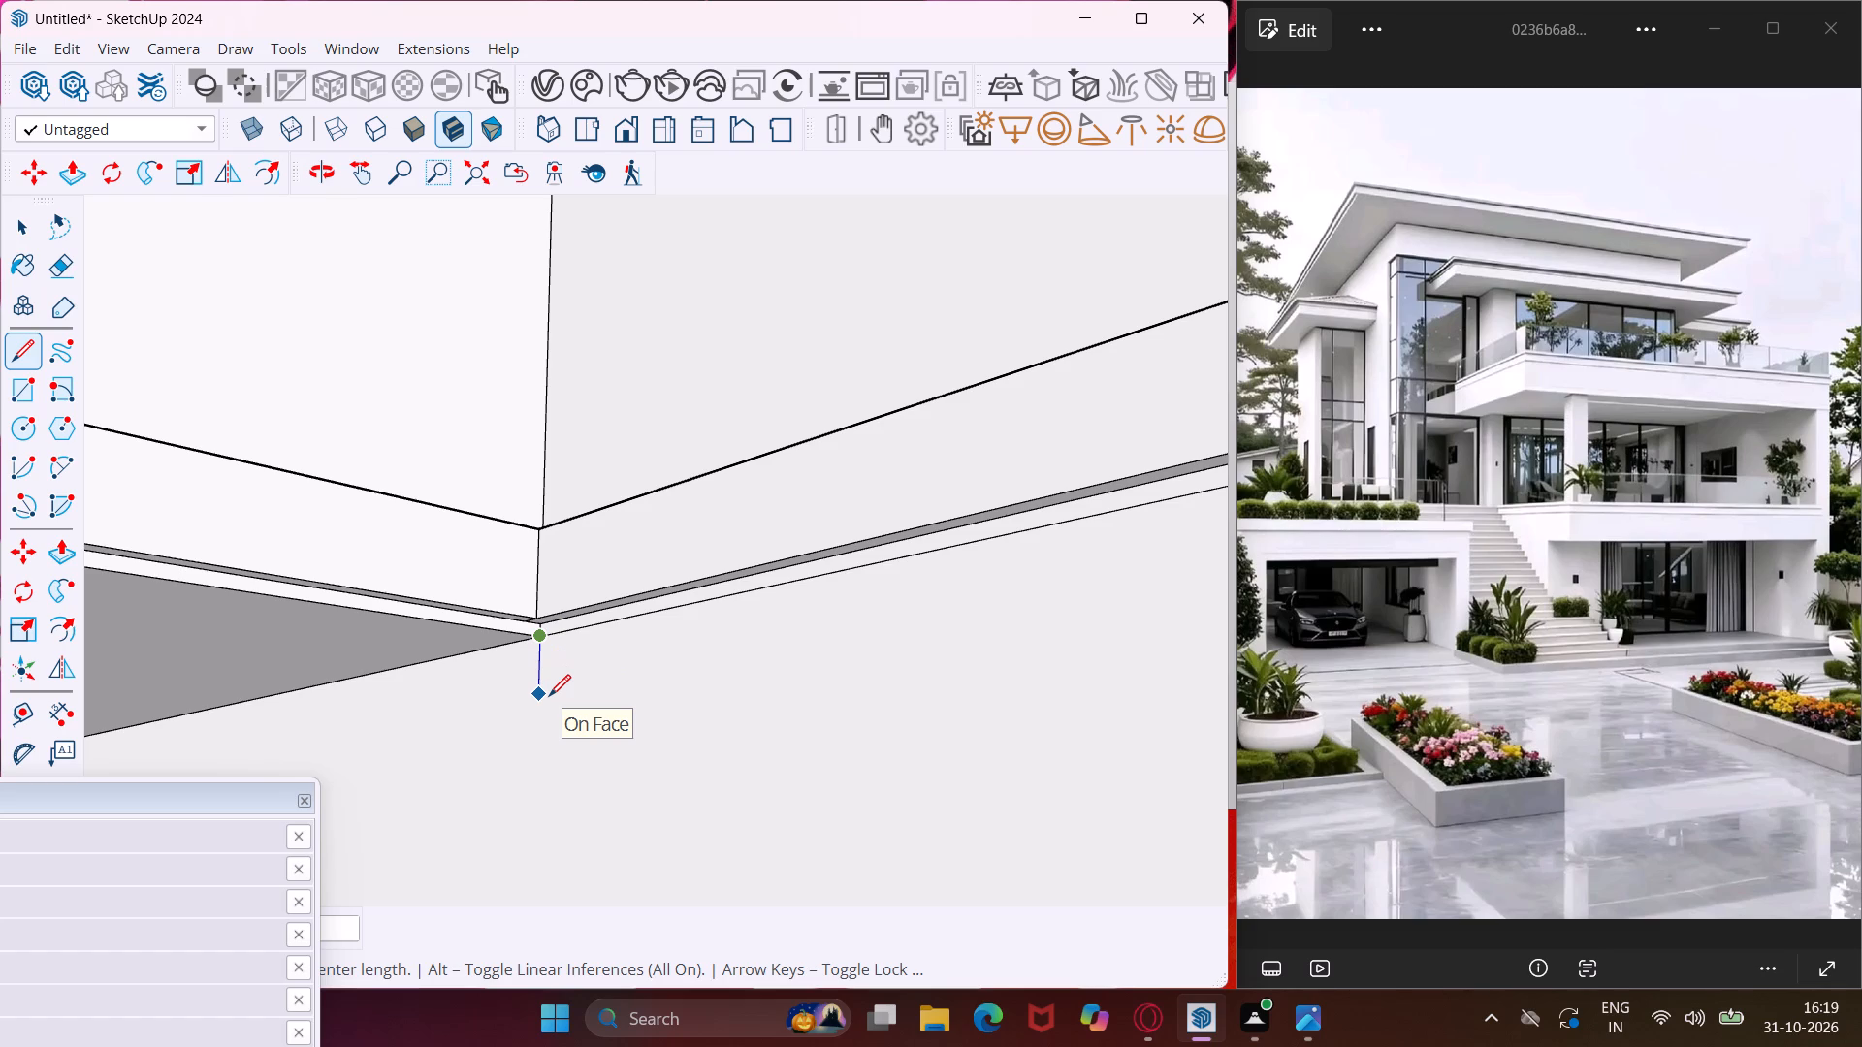
text(1')
key(Return)
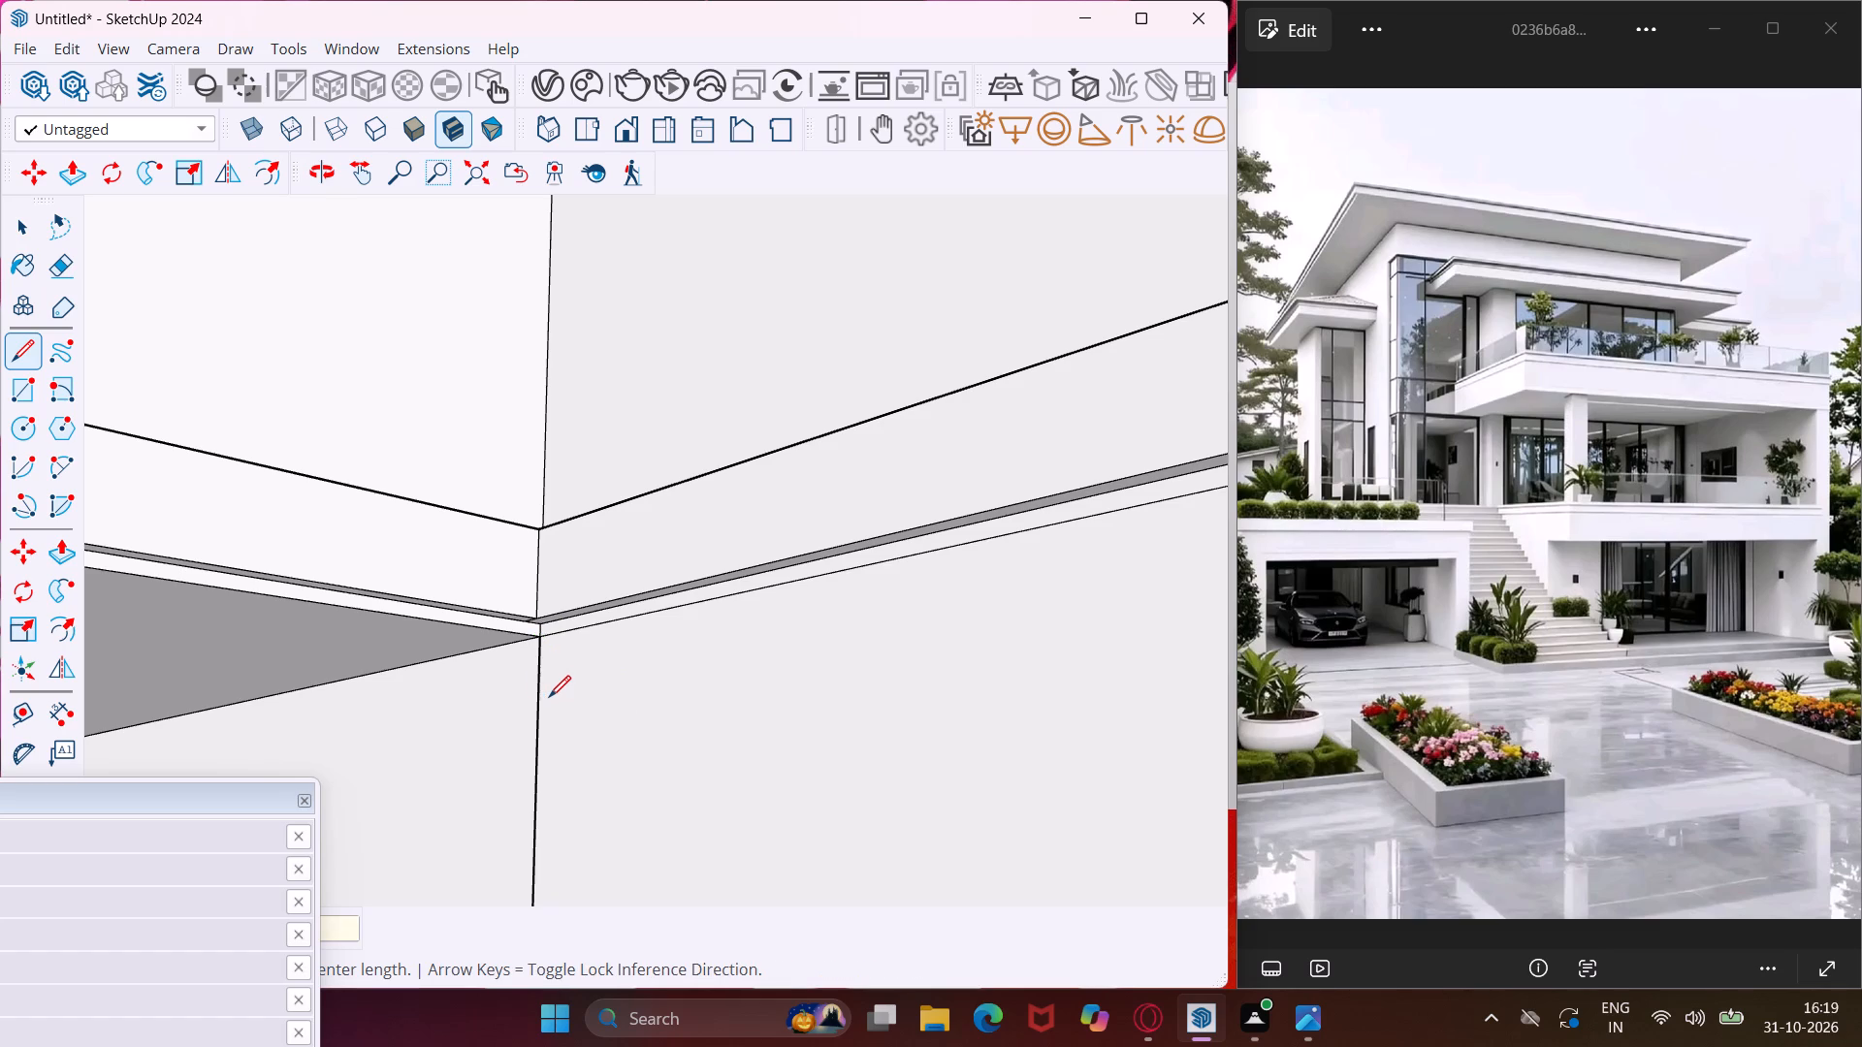
Complete the first step of the stair profile with a 1' tread along the green axis.
scroll(519, 671, down, 18)
scroll(512, 668, down, 6)
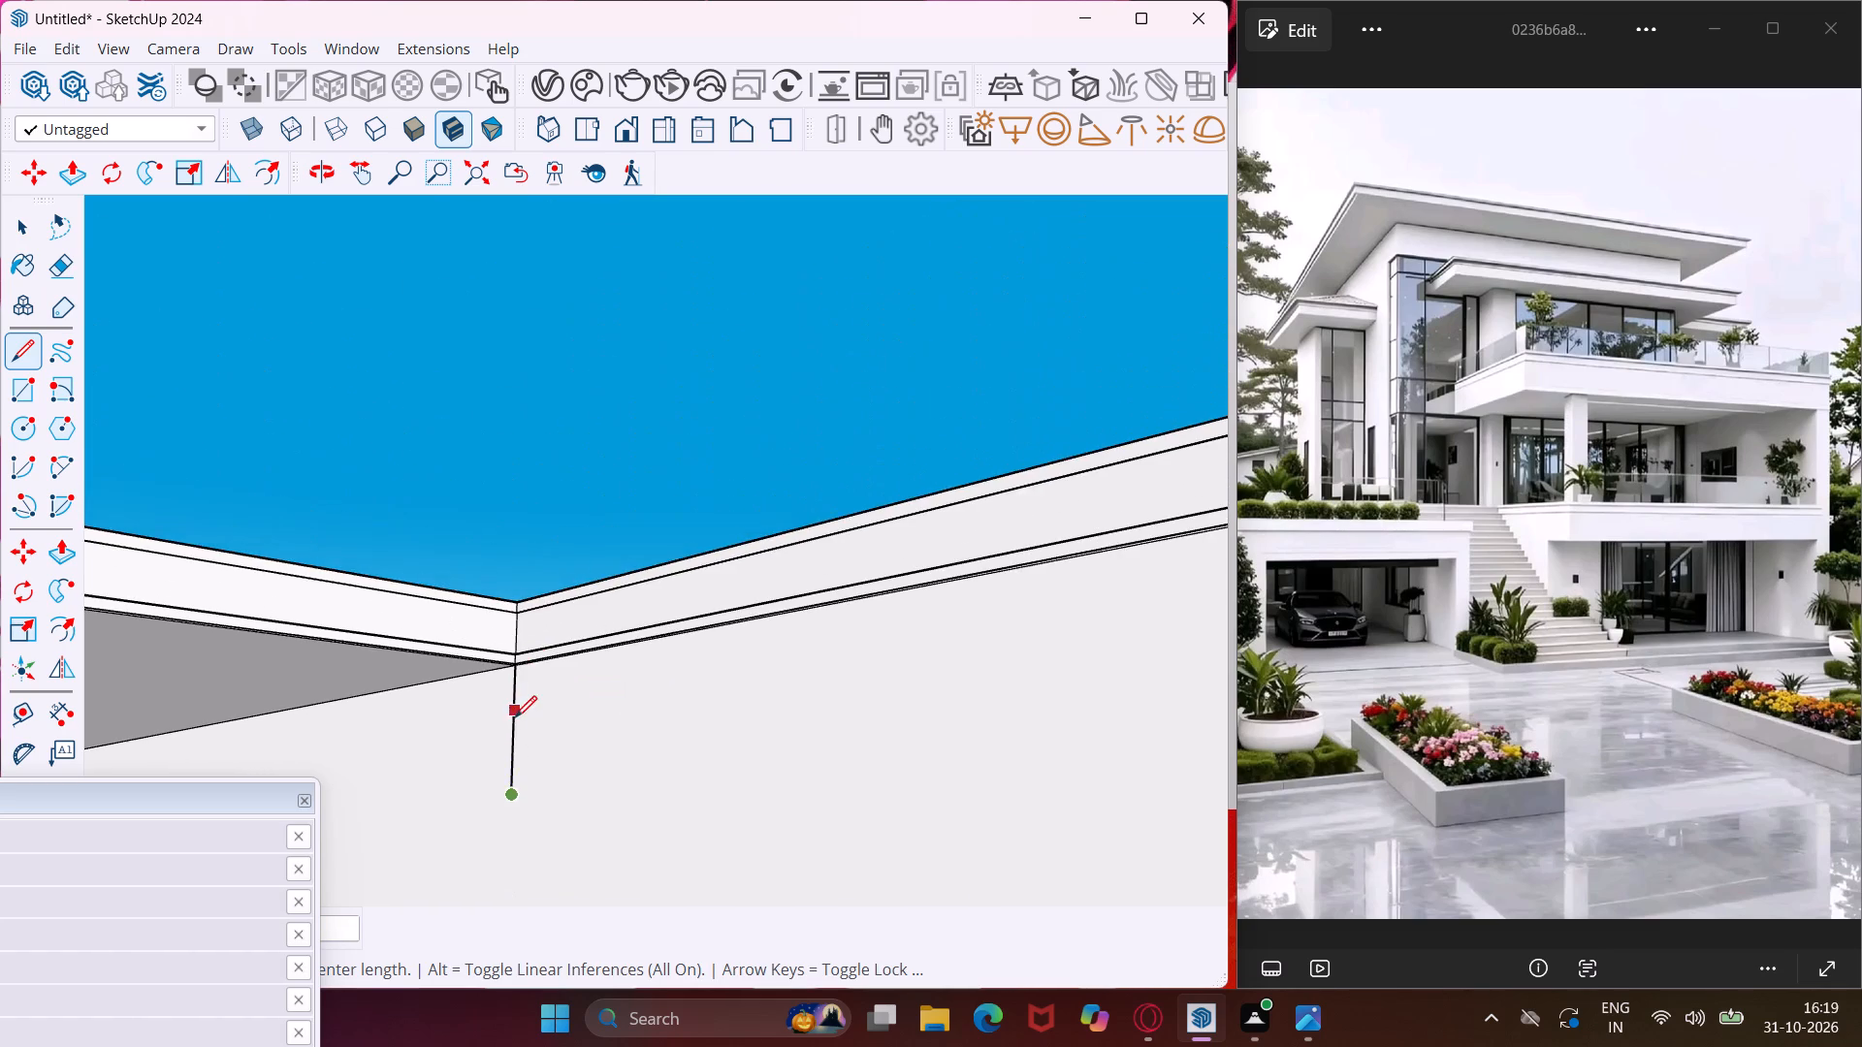
middle_drag(515, 717, 553, 790)
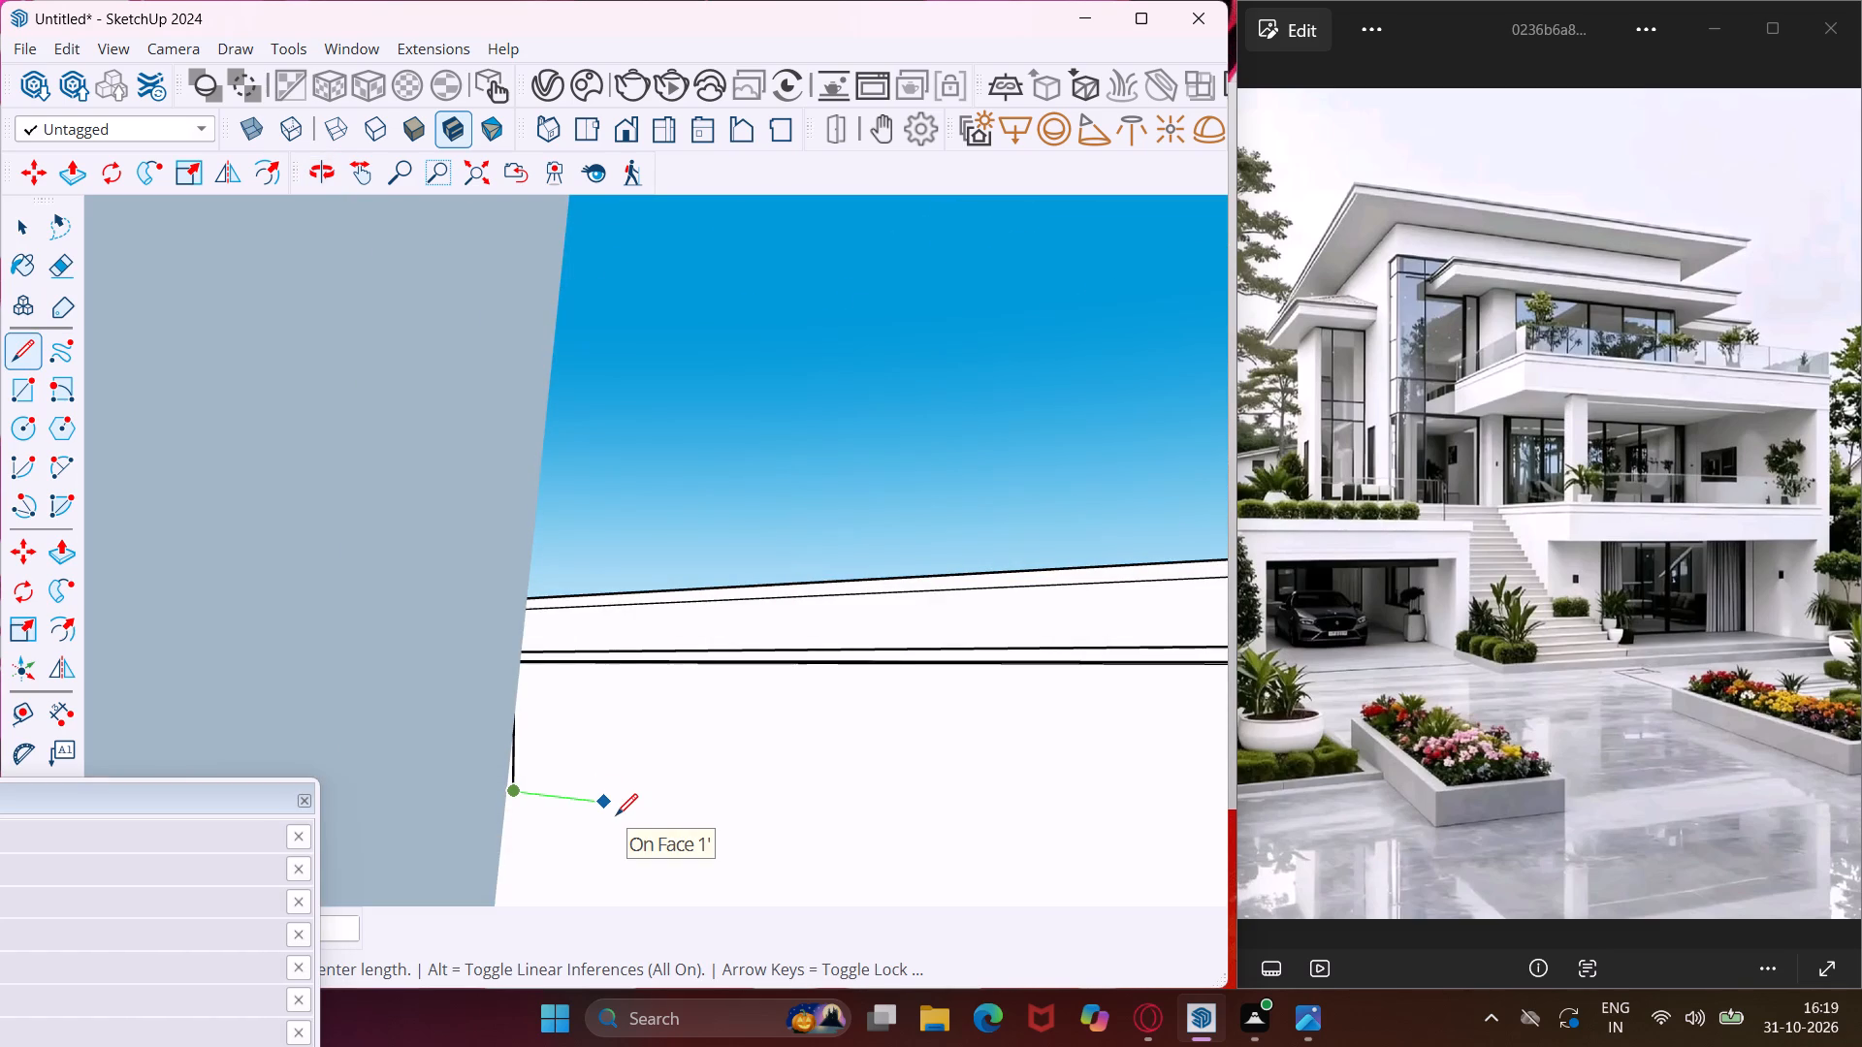
text(1')
key(Return)
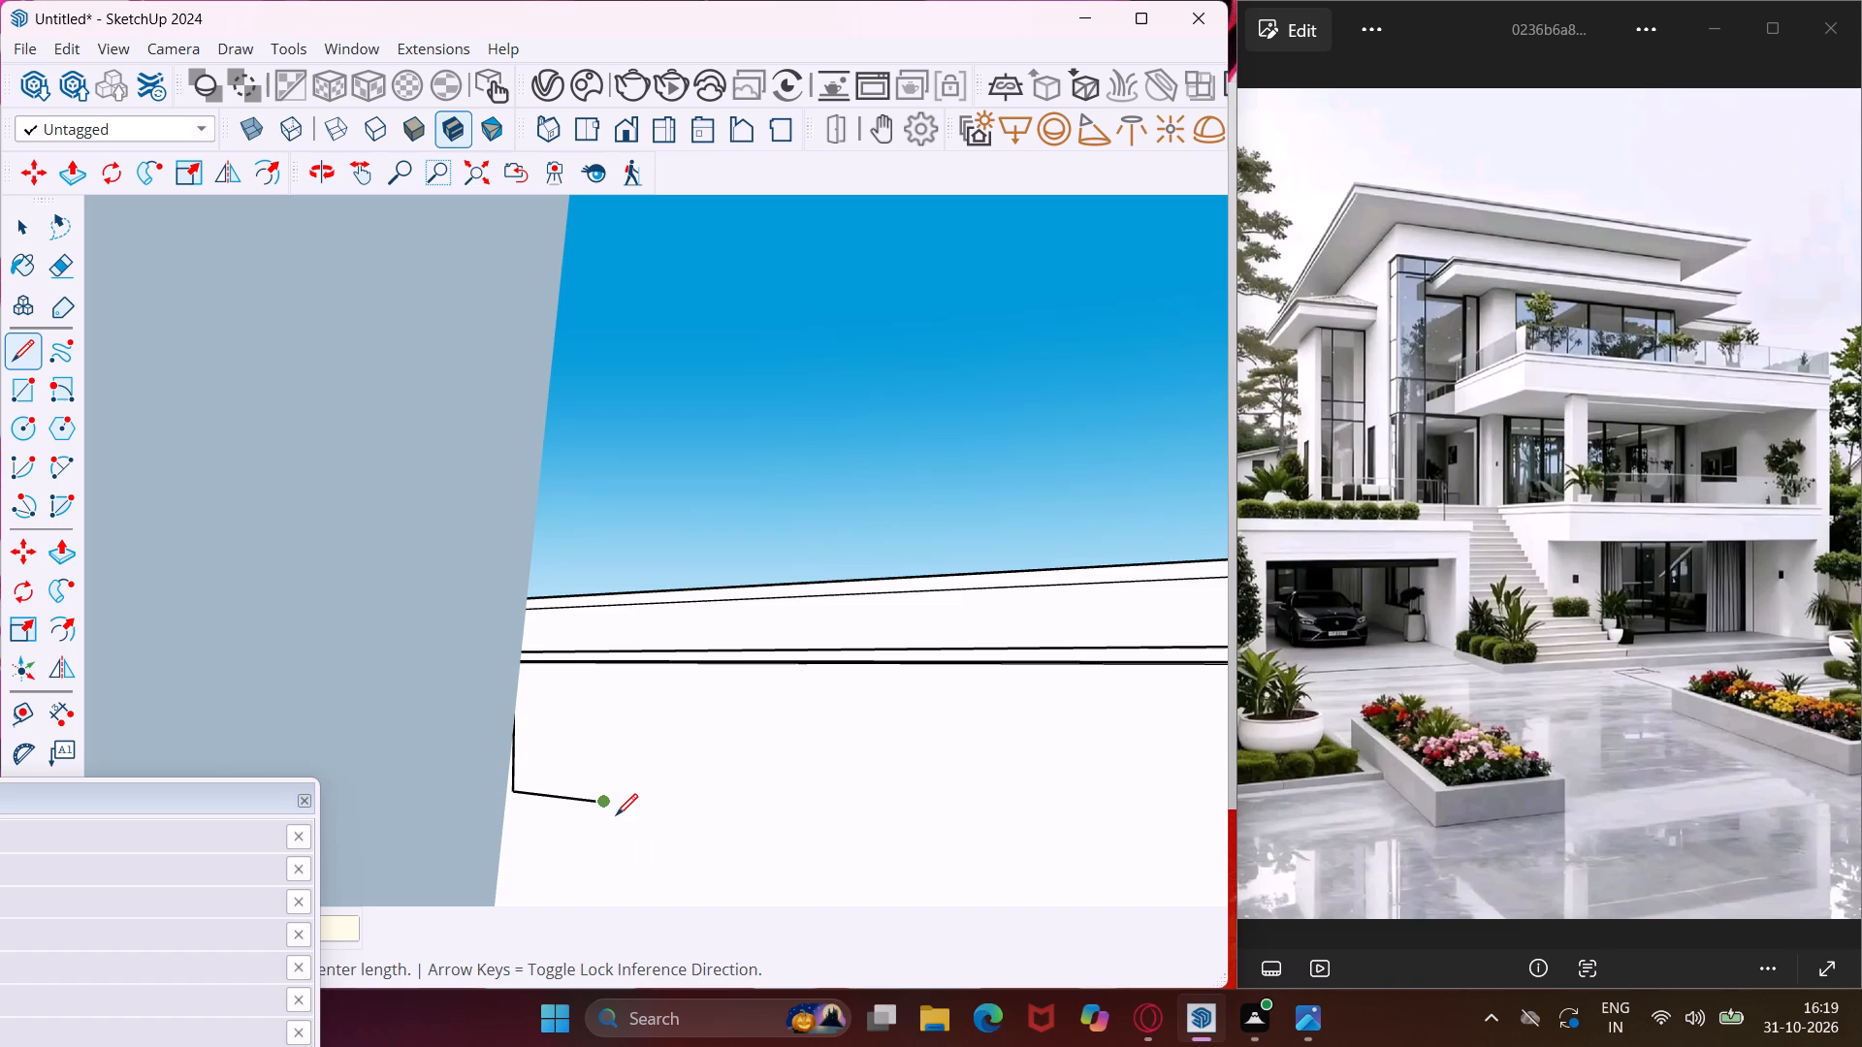
Add the second step to the stair profile with a 1' riser and a 1' tread along the green axis.
middle_drag(616, 815, 526, 835)
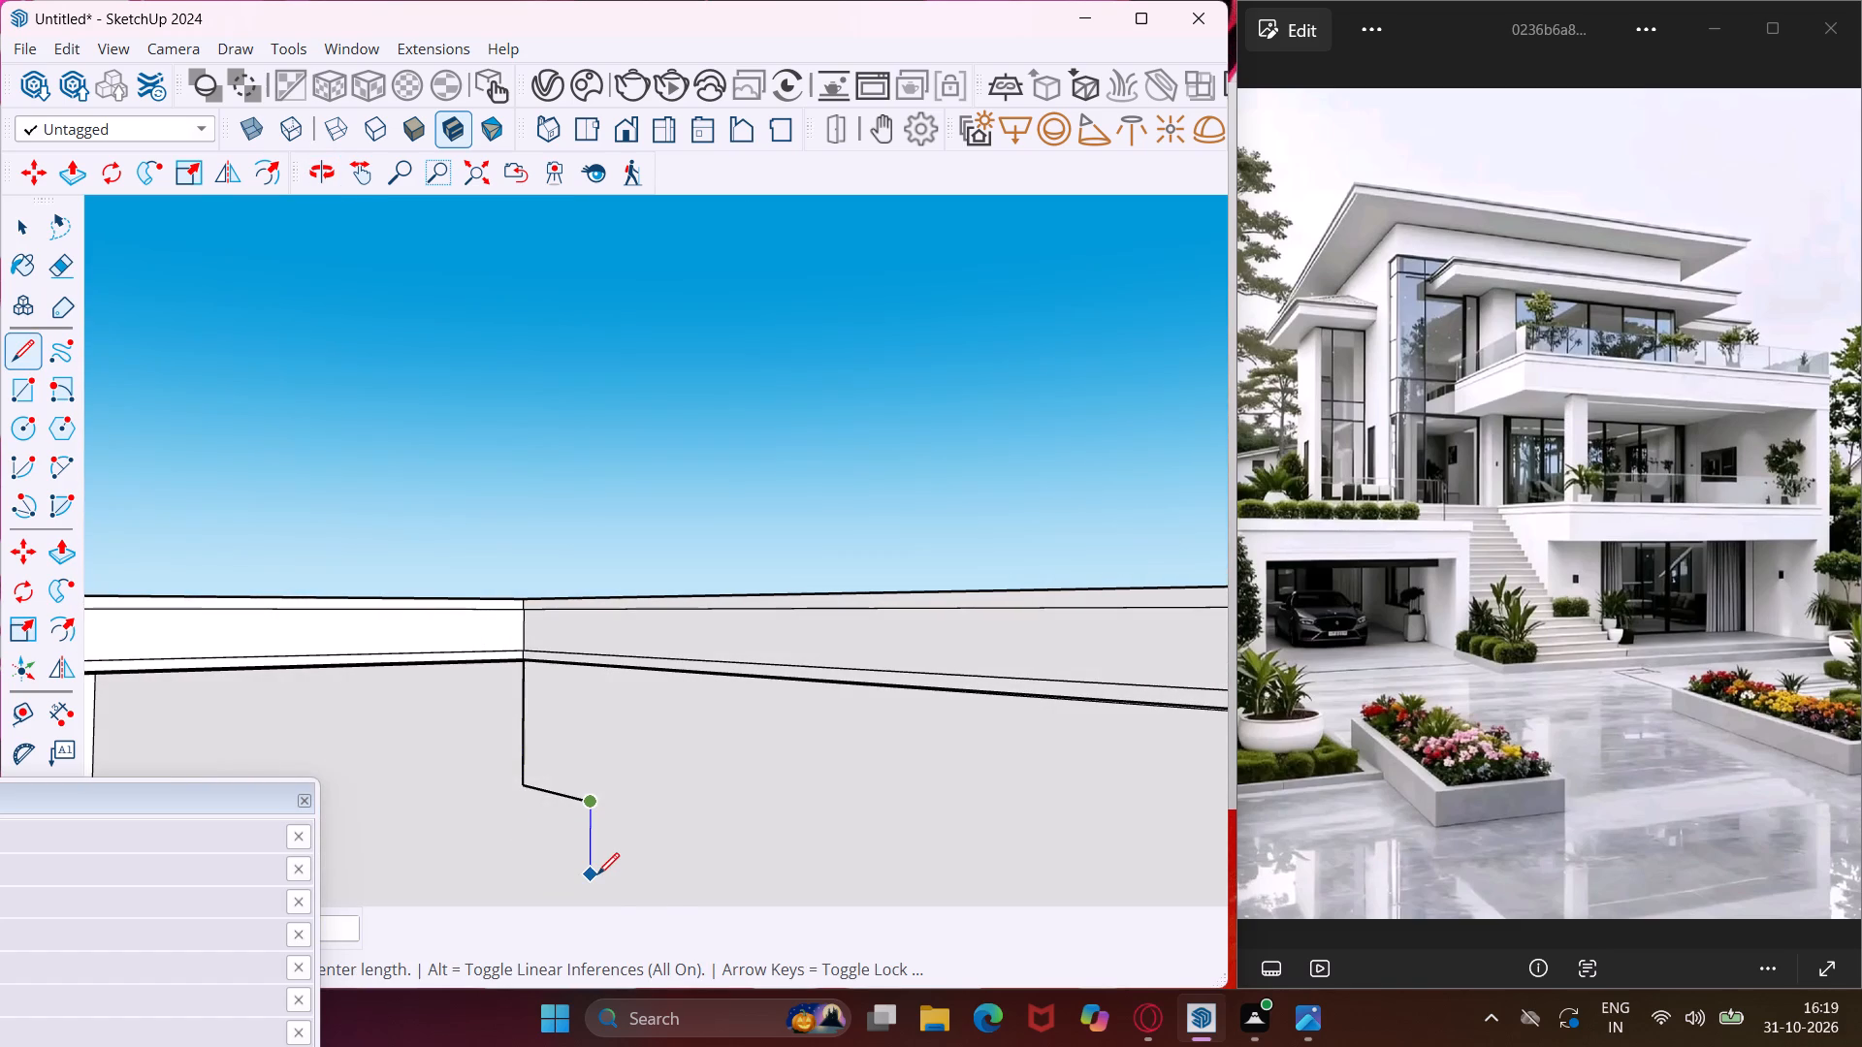
text(1')
key(Return)
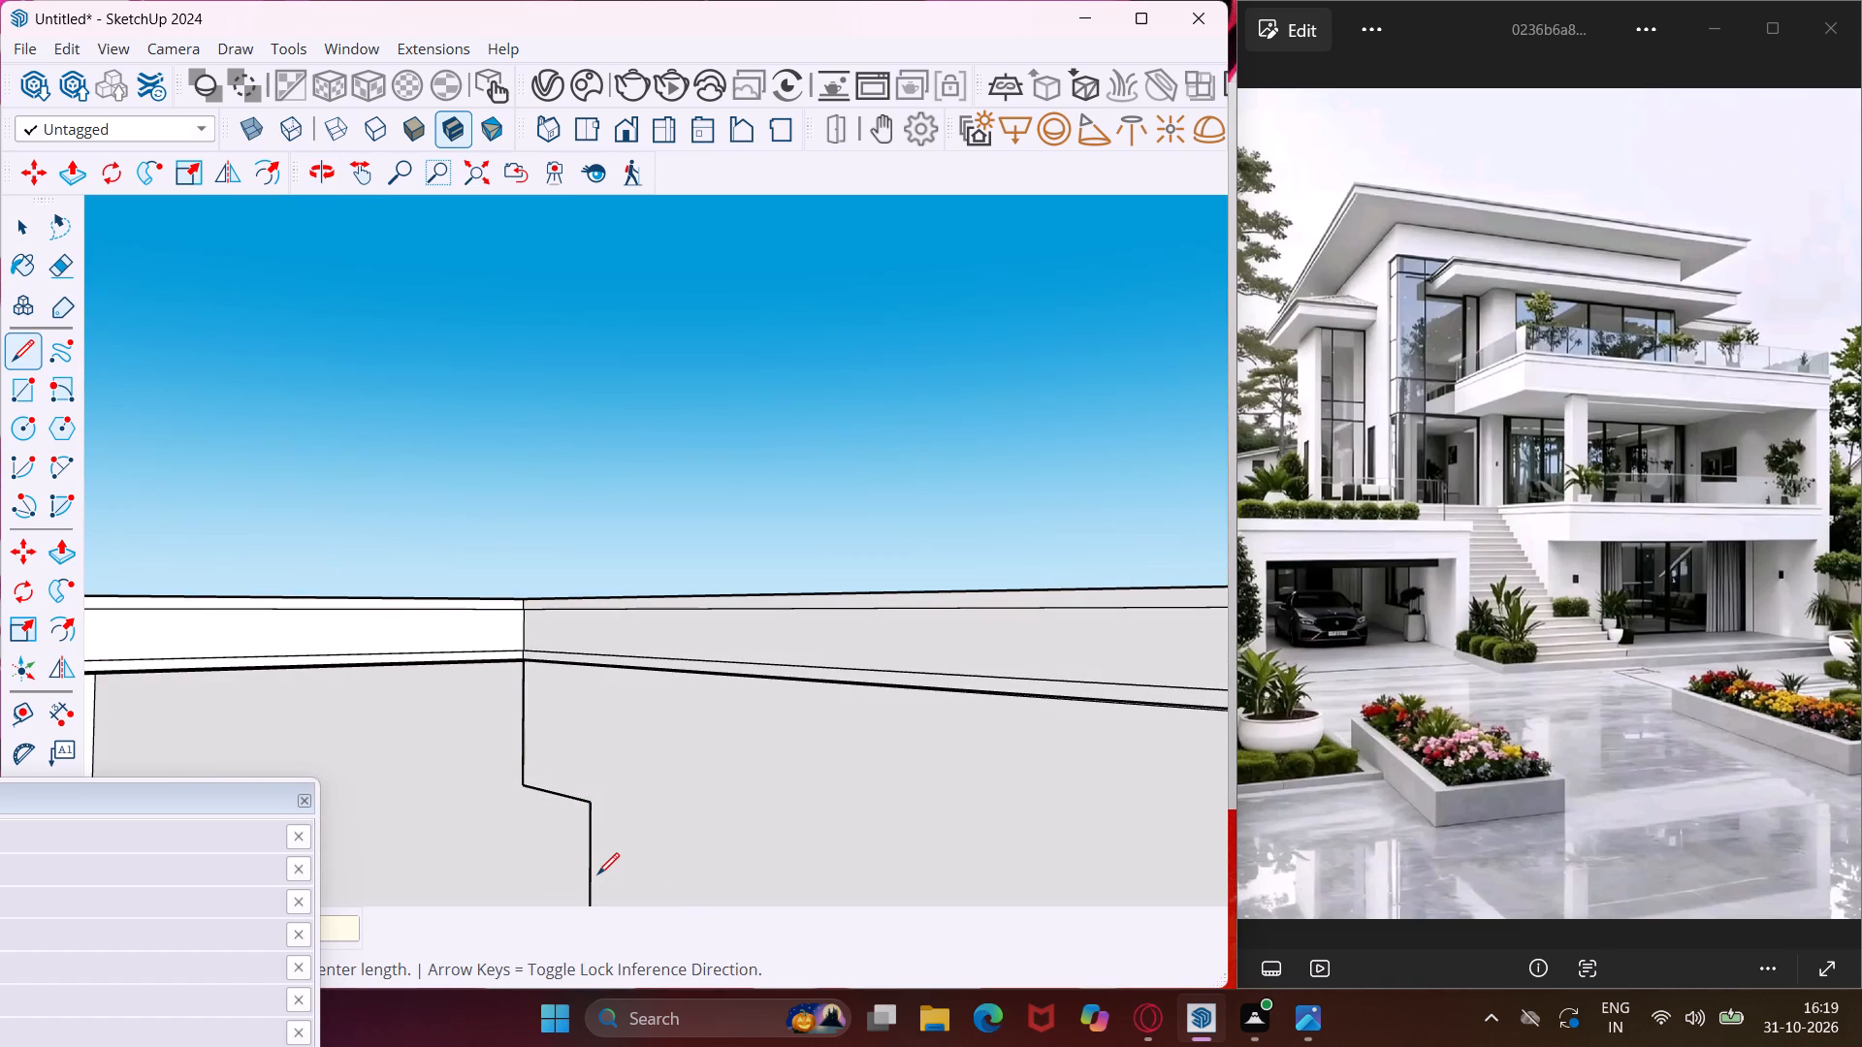
middle_drag(598, 874, 561, 811)
scroll(551, 804, down, 2)
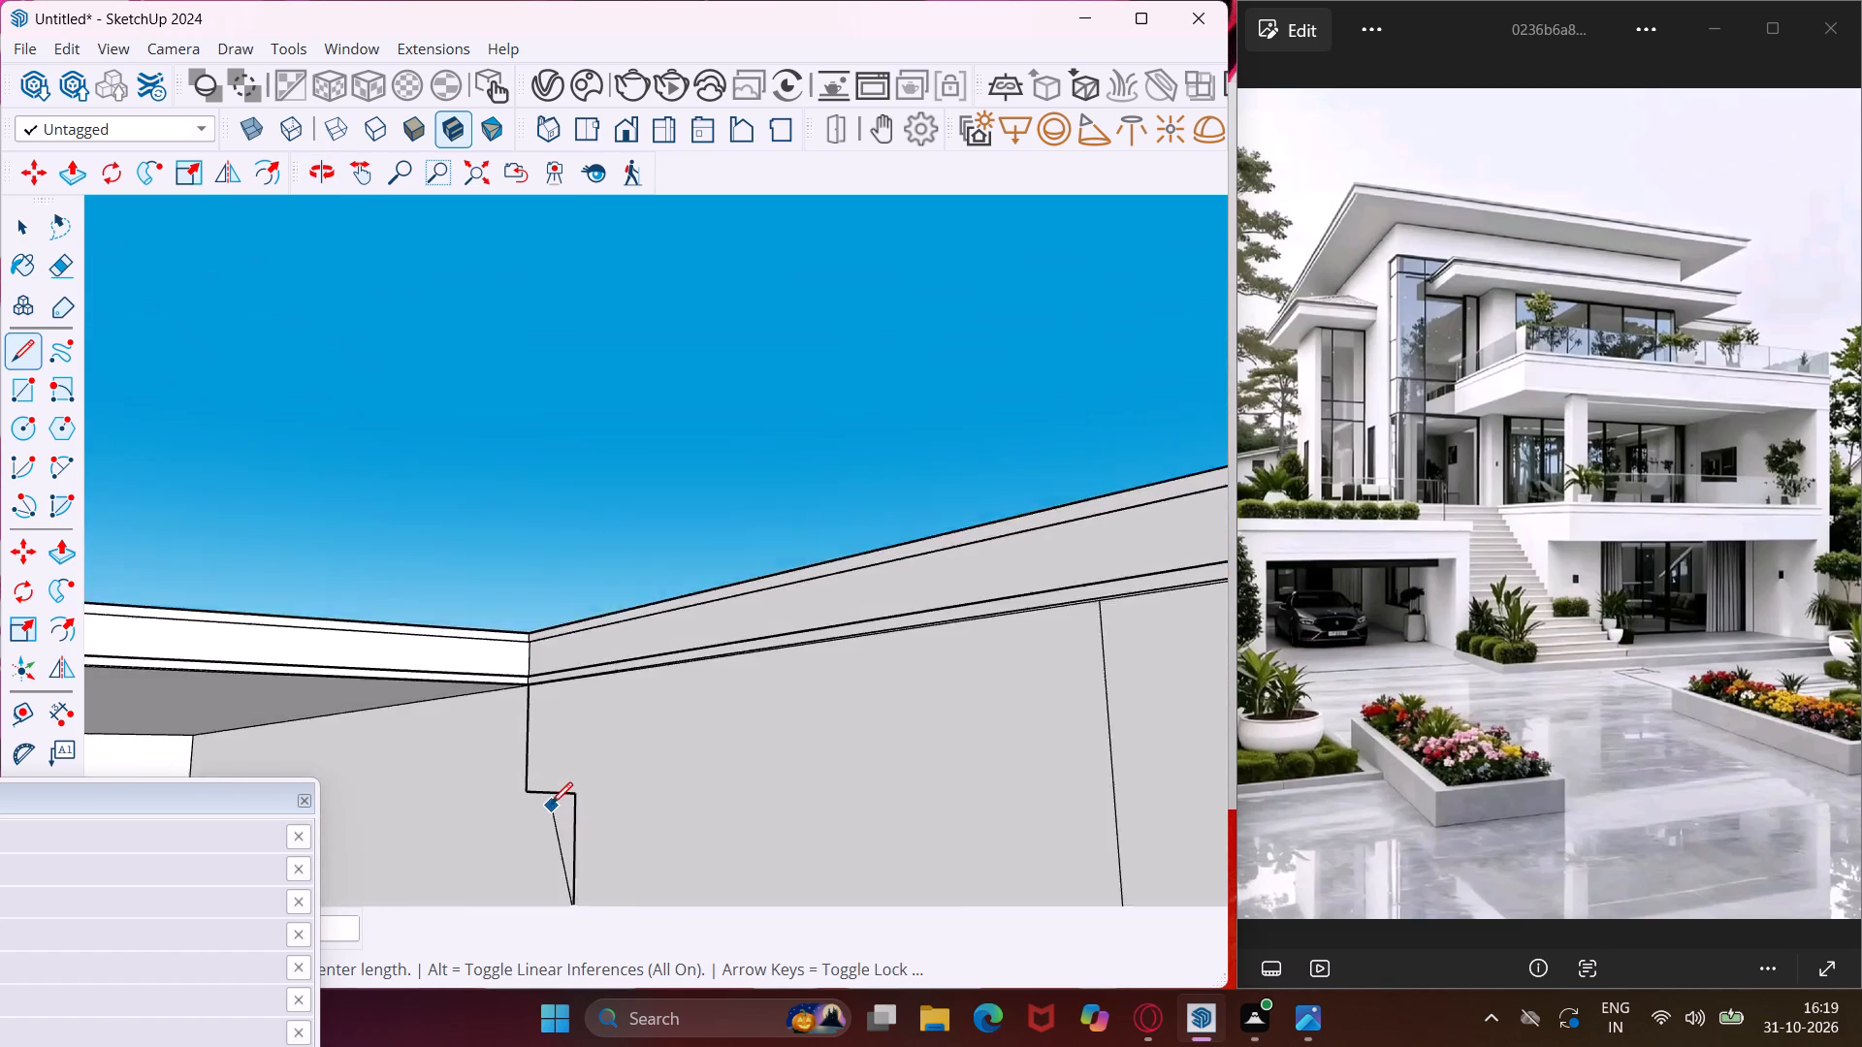
scroll(551, 804, down, 8)
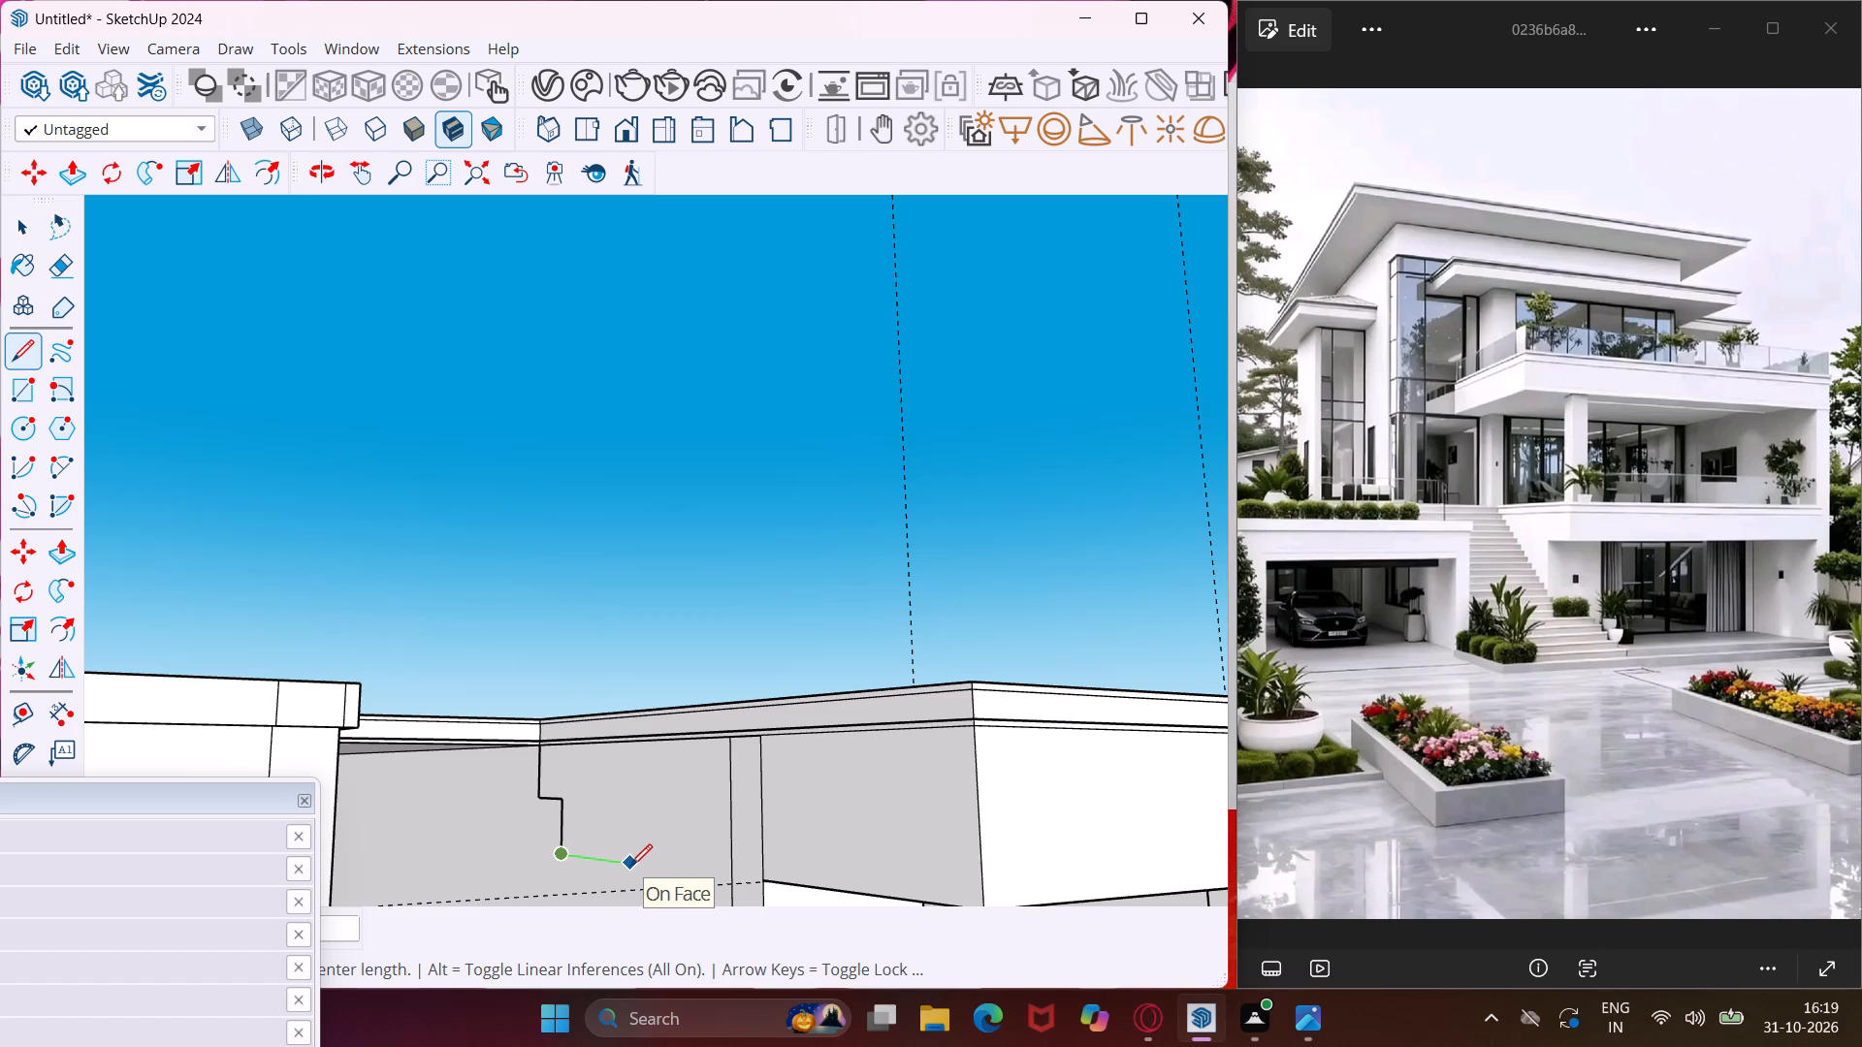
text(1')
key(Return)
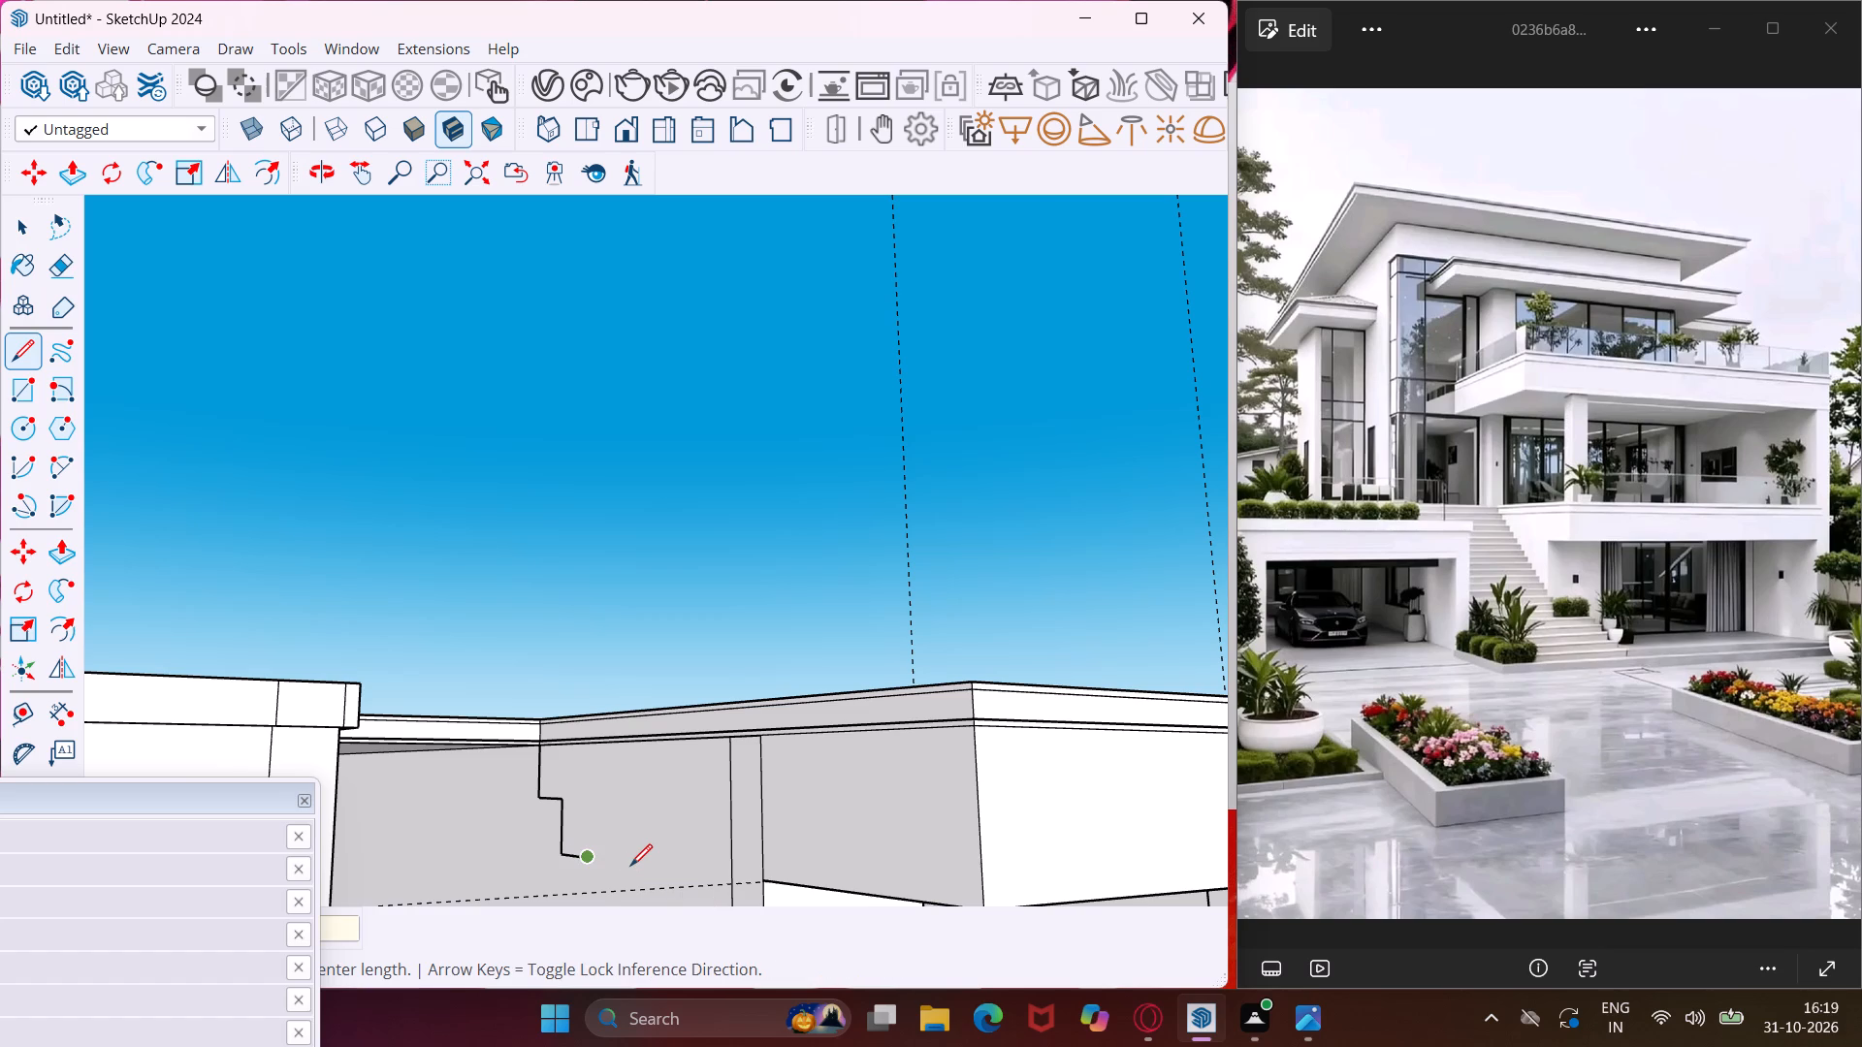
Add the third step to the stair profile with a 1' riser and a 1' tread along the green axis.
scroll(630, 866, up, 4)
middle_drag(630, 866, 676, 788)
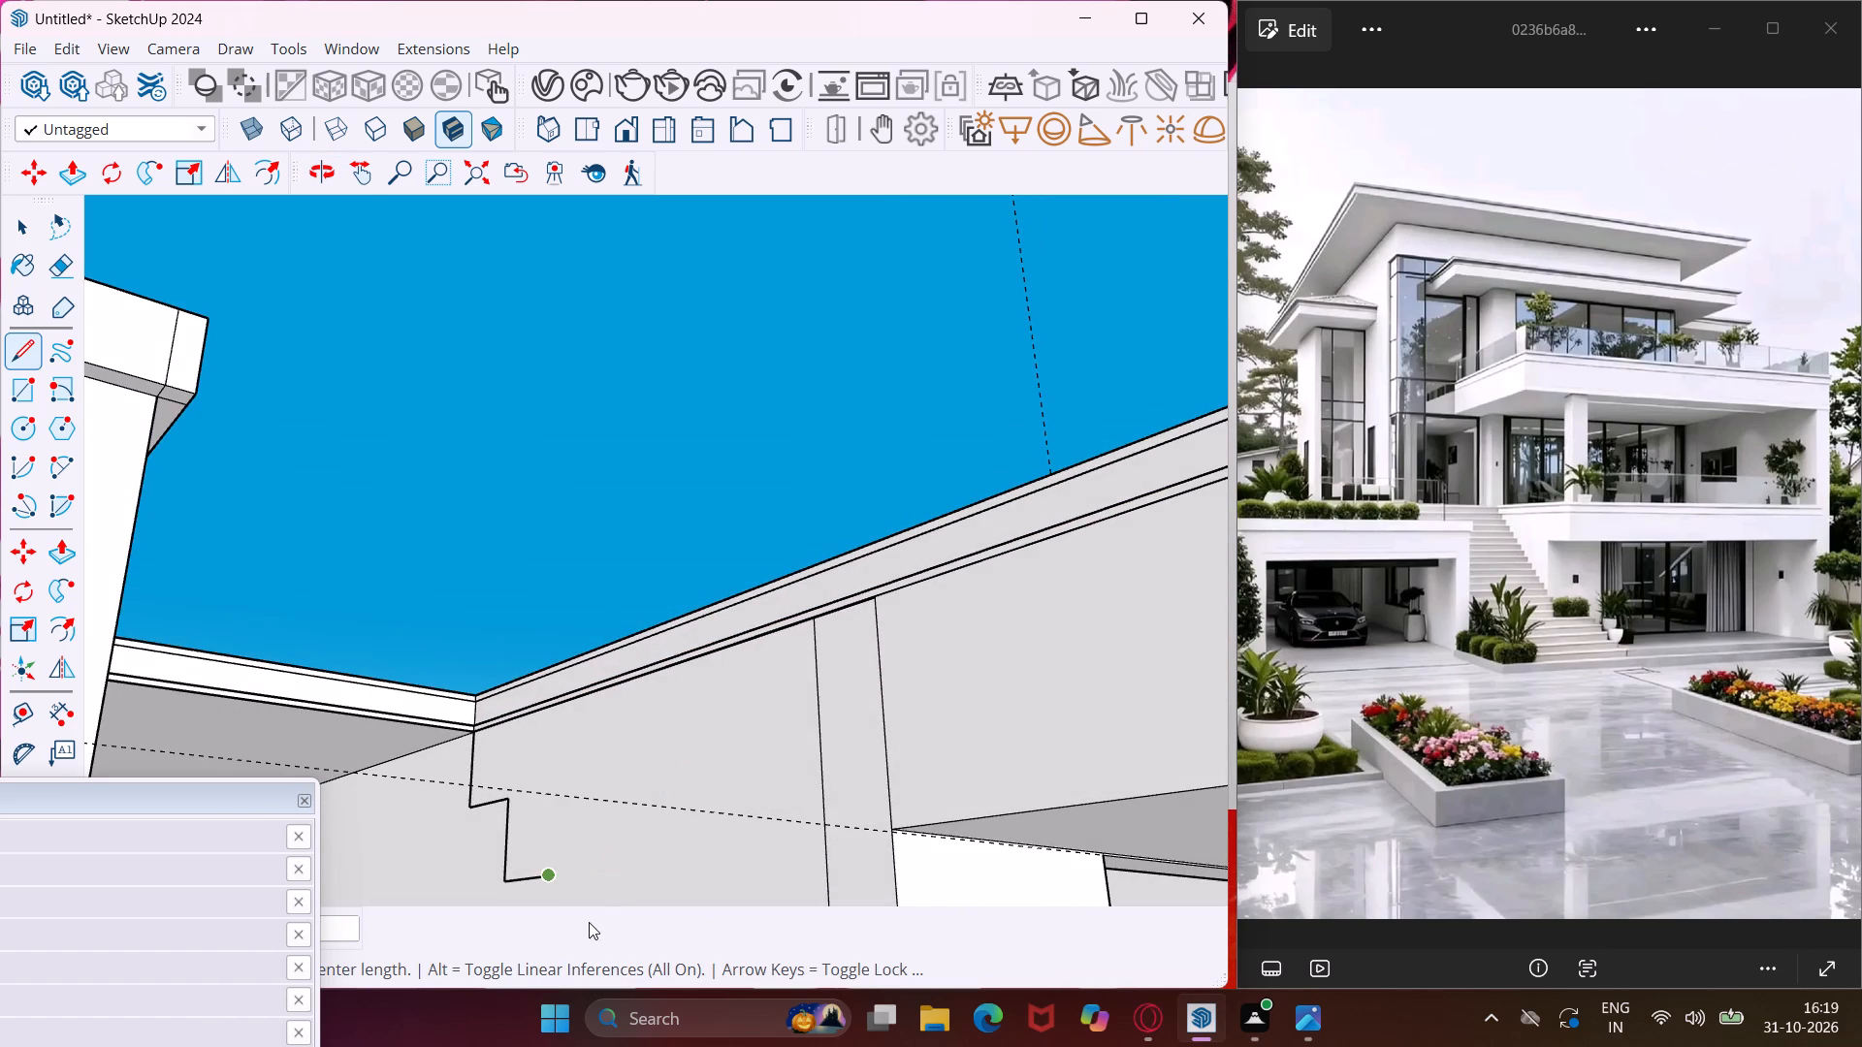
scroll(589, 889, up, 1)
middle_drag(589, 888, 567, 823)
scroll(567, 823, down, 11)
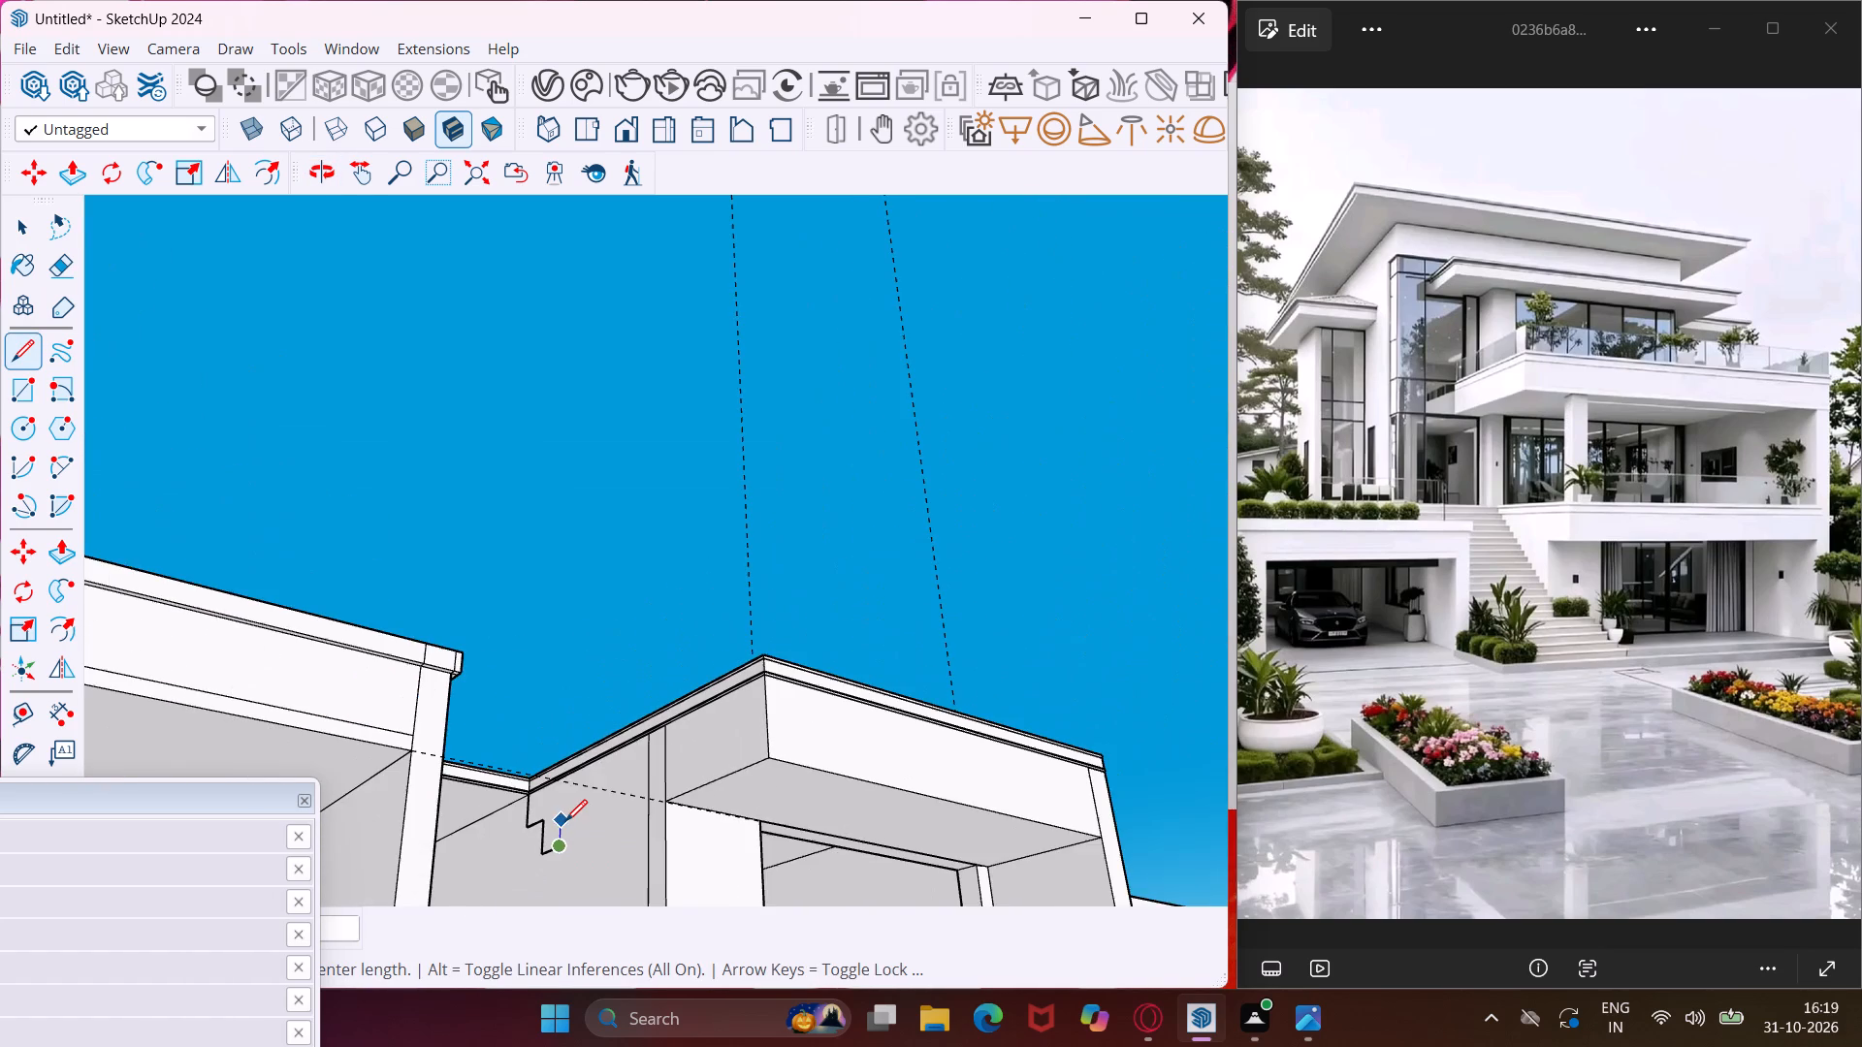
middle_drag(565, 821, 585, 875)
scroll(569, 891, up, 3)
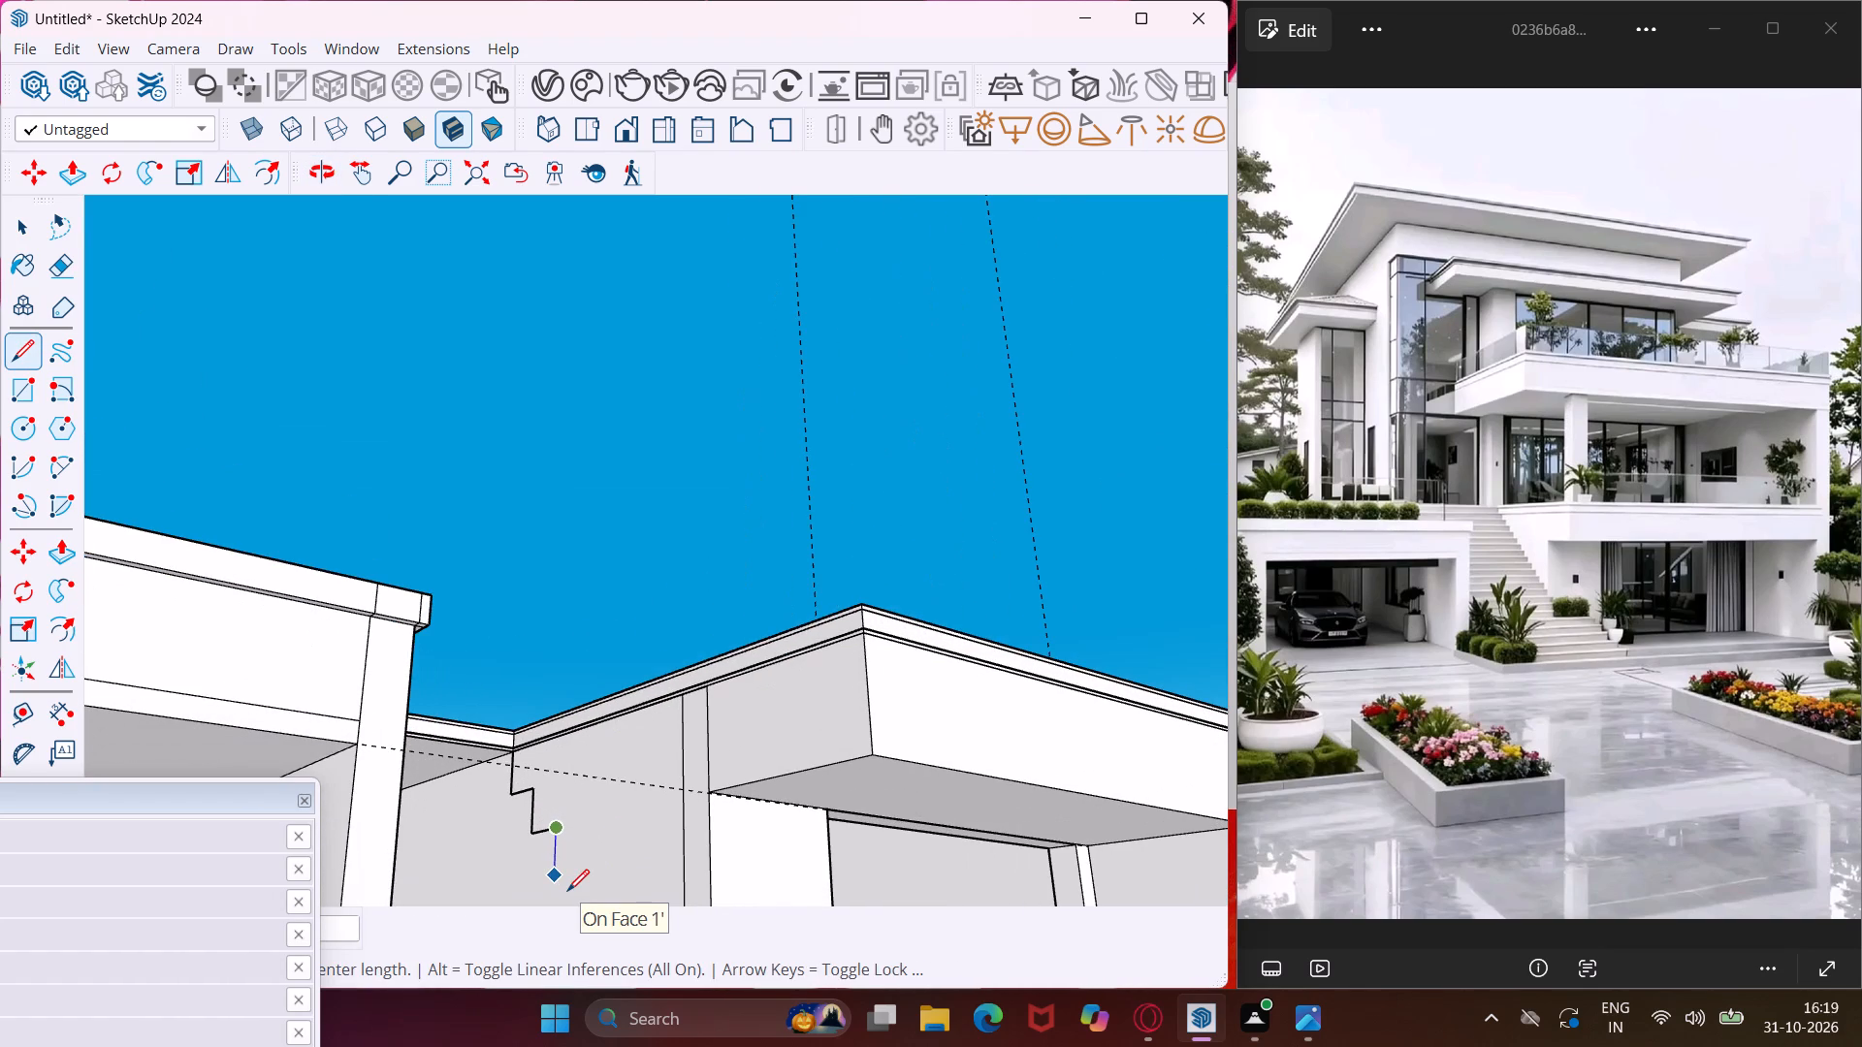
text(1')
key(Return)
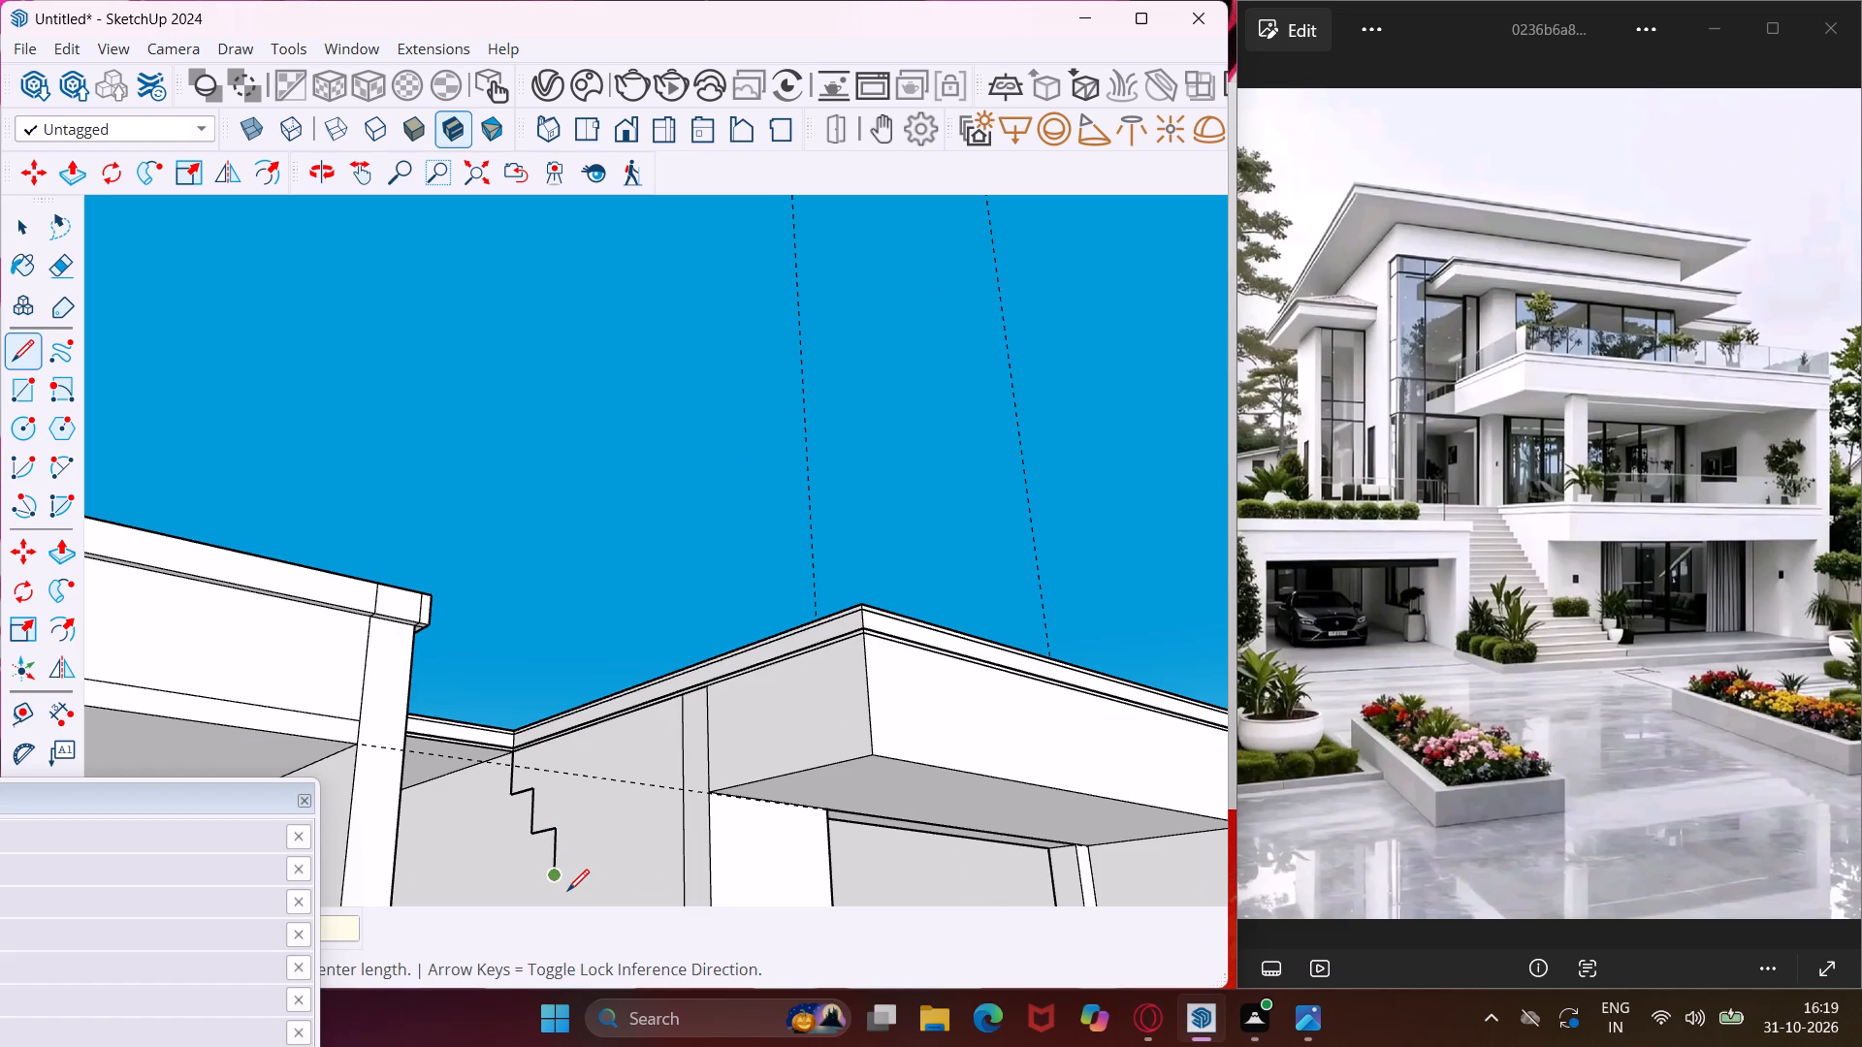
middle_drag(627, 867, 686, 906)
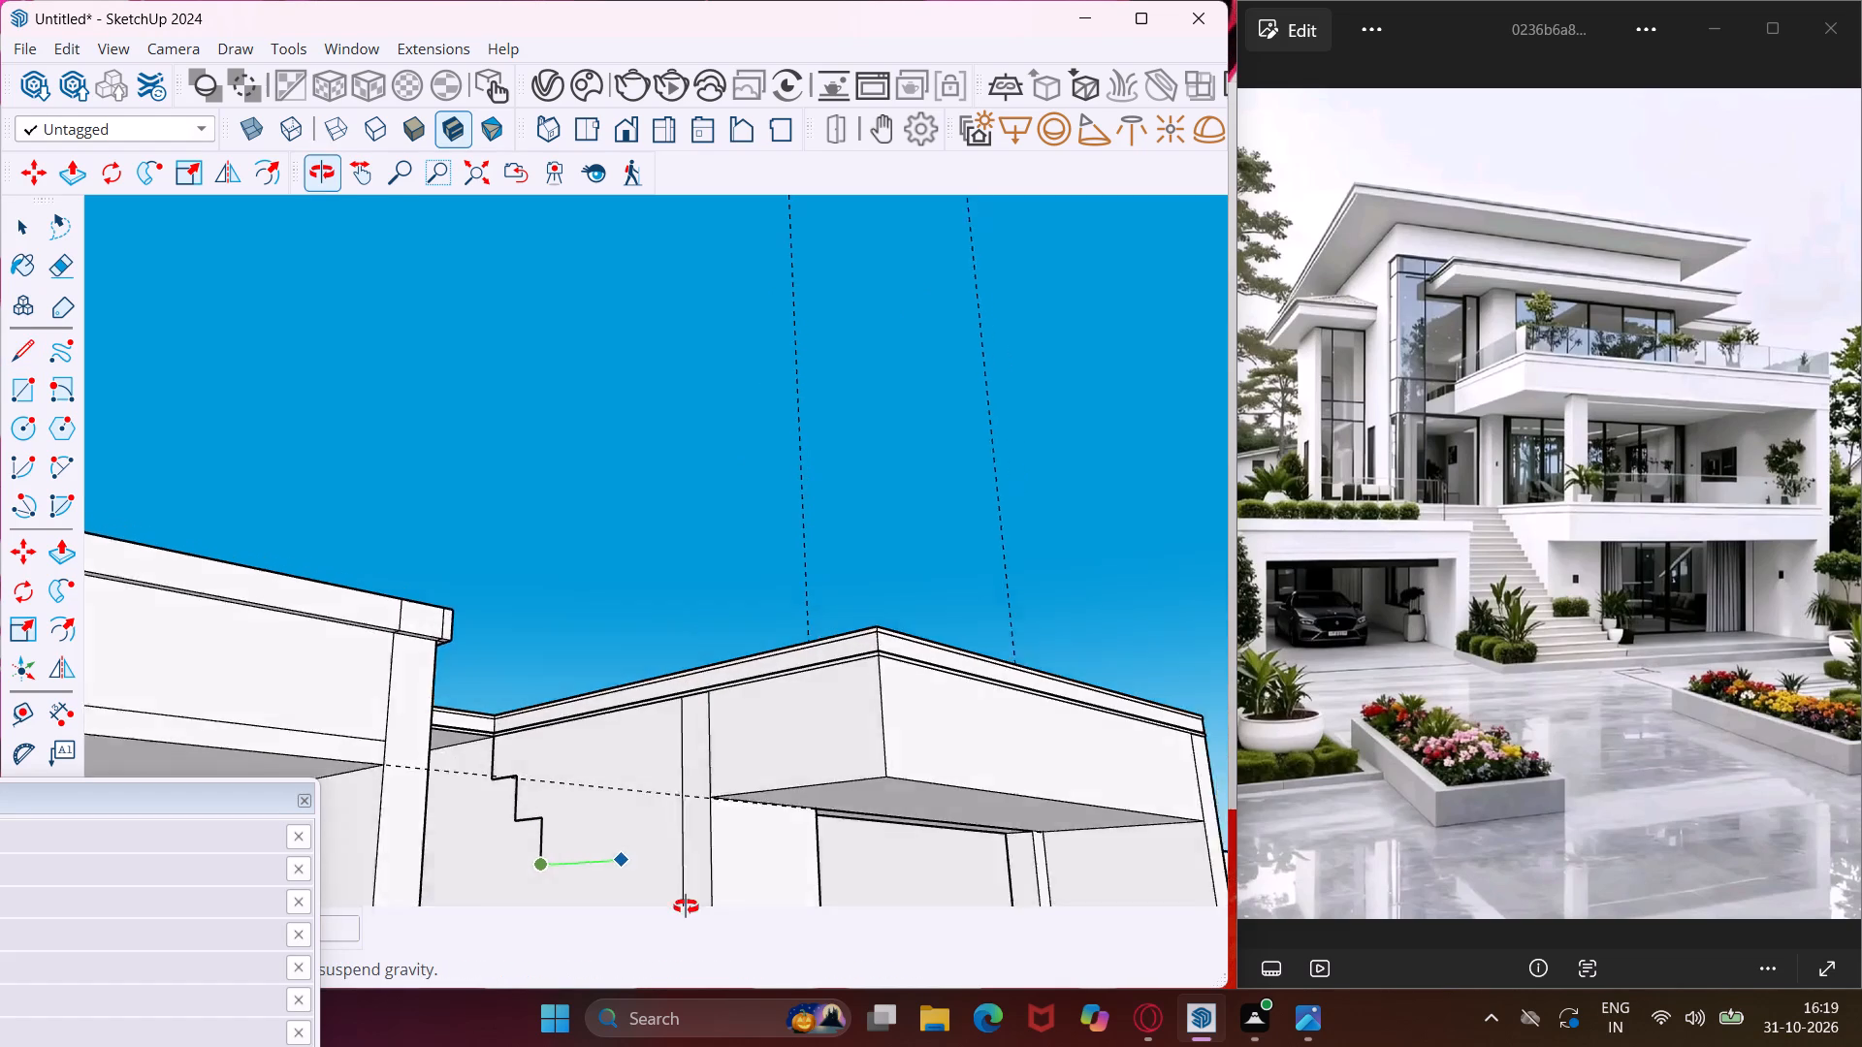
middle_drag(686, 906, 695, 911)
scroll(679, 865, down, 12)
middle_drag(672, 856, 723, 904)
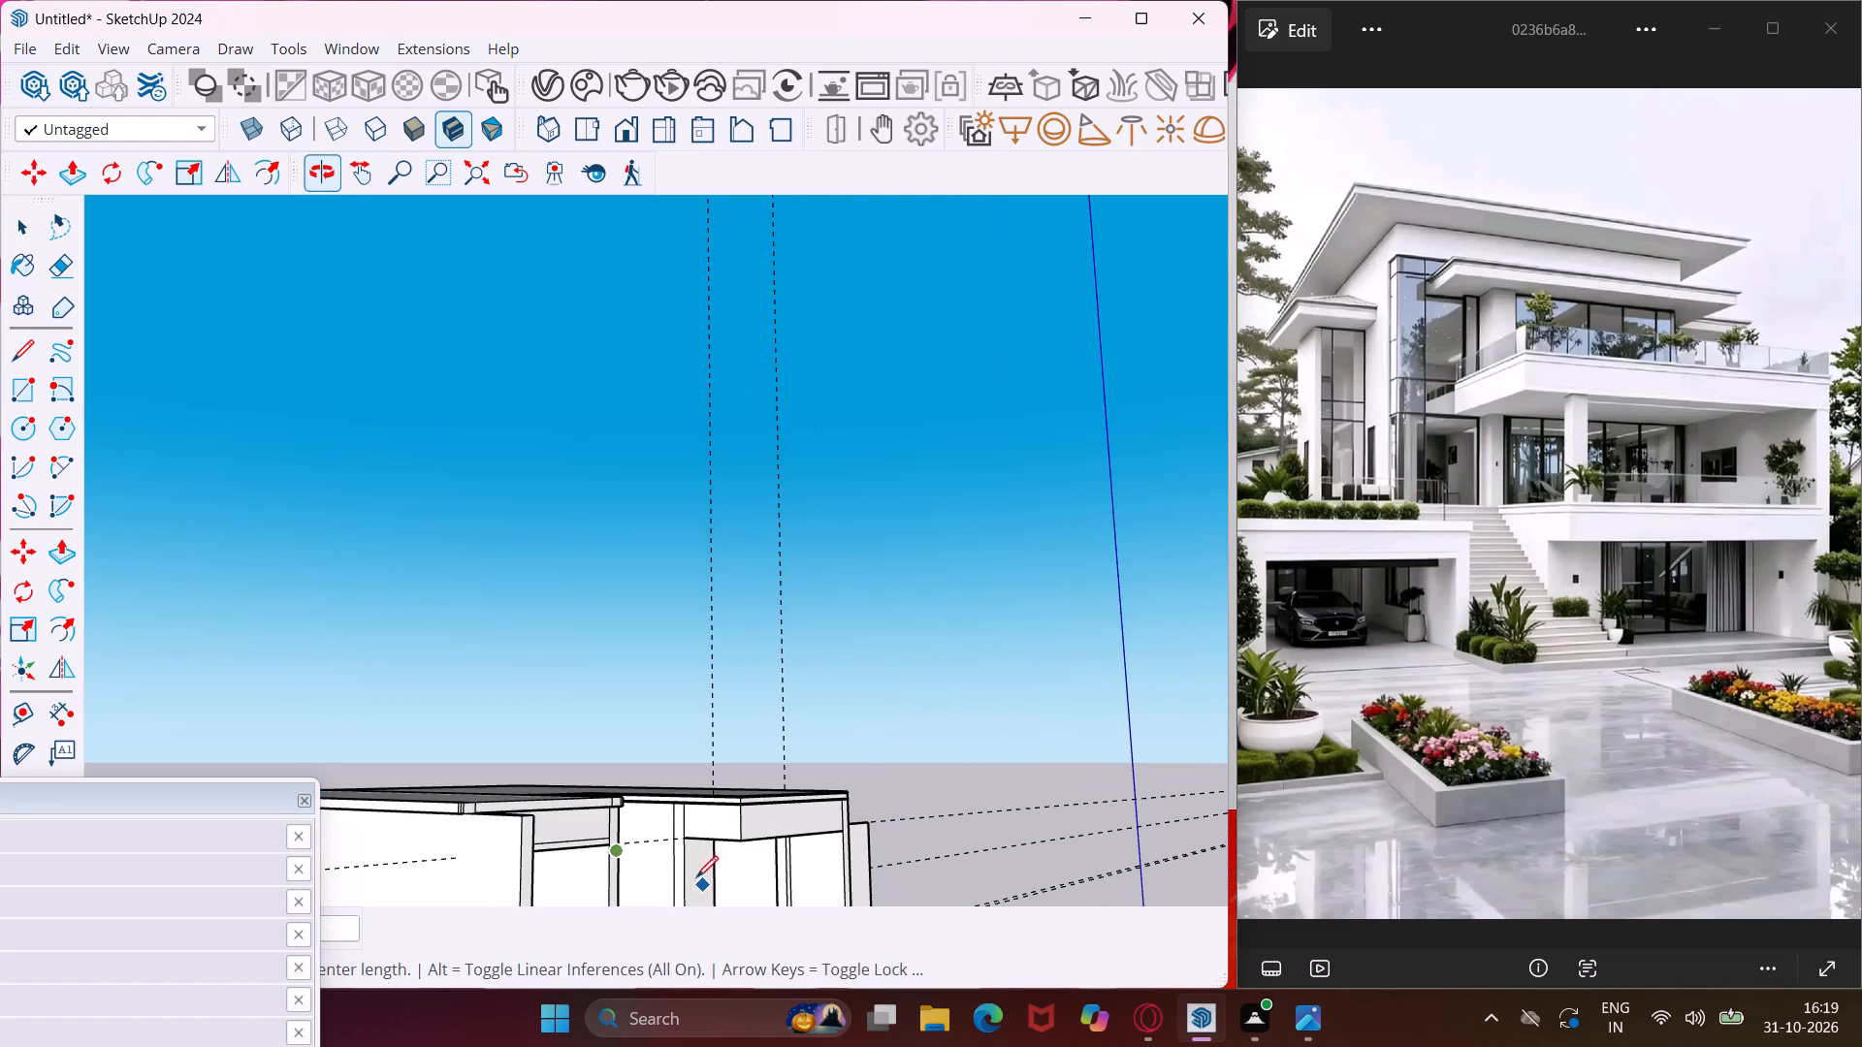
scroll(659, 860, up, 9)
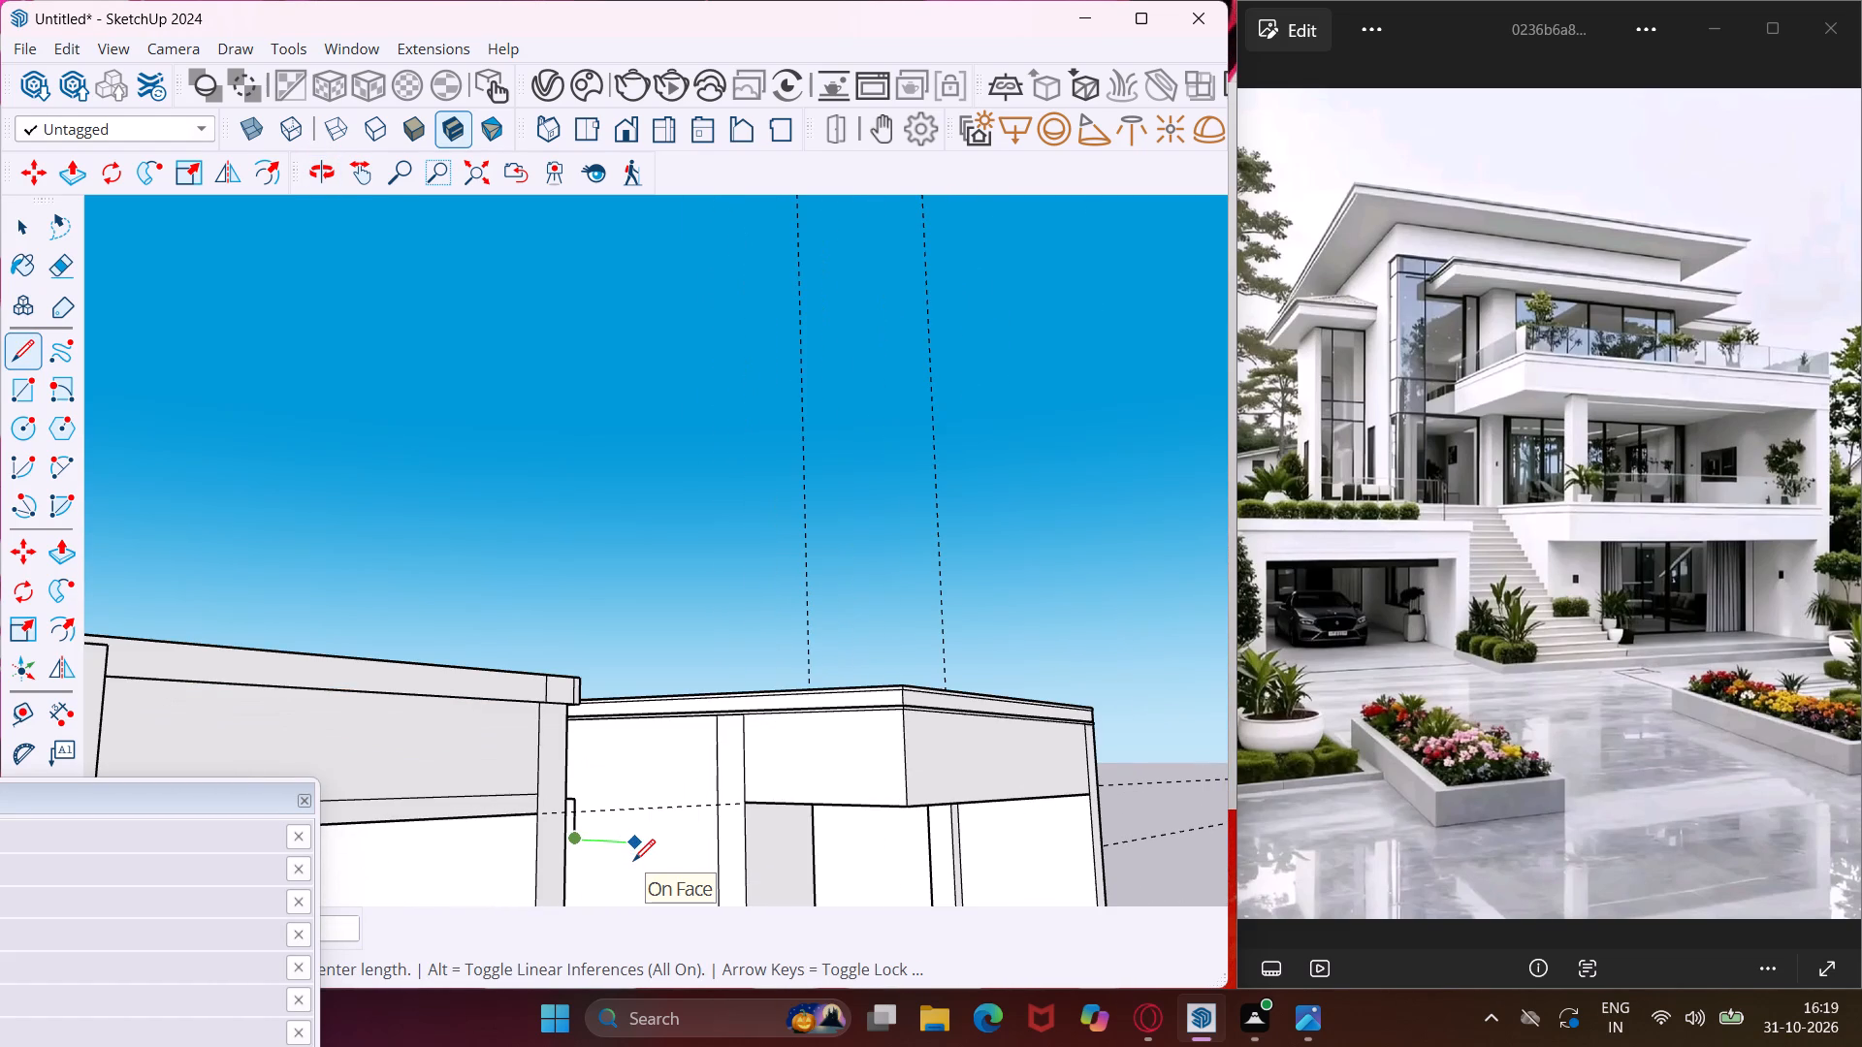
text(1')
key(Return)
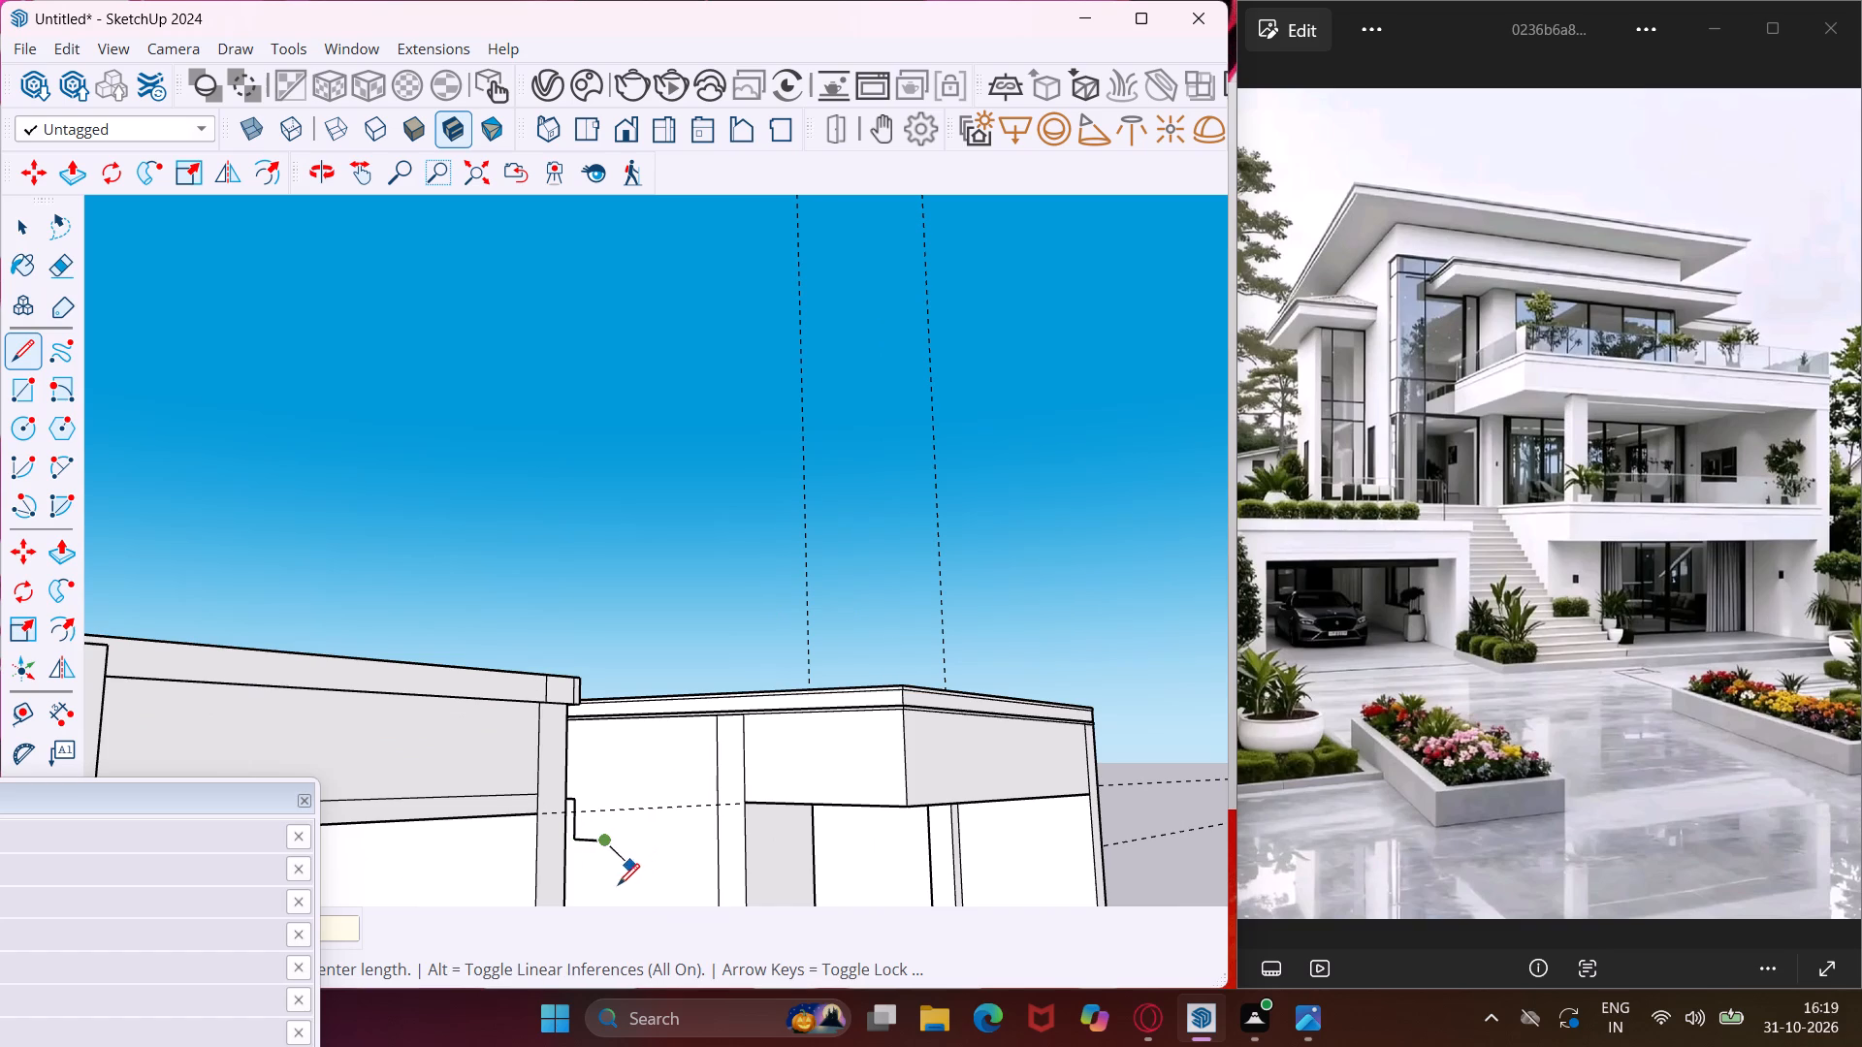
Add the fourth step to the stair profile with a 1' riser and a 1' tread.
text(1')
key(Return)
text(1')
key(Return)
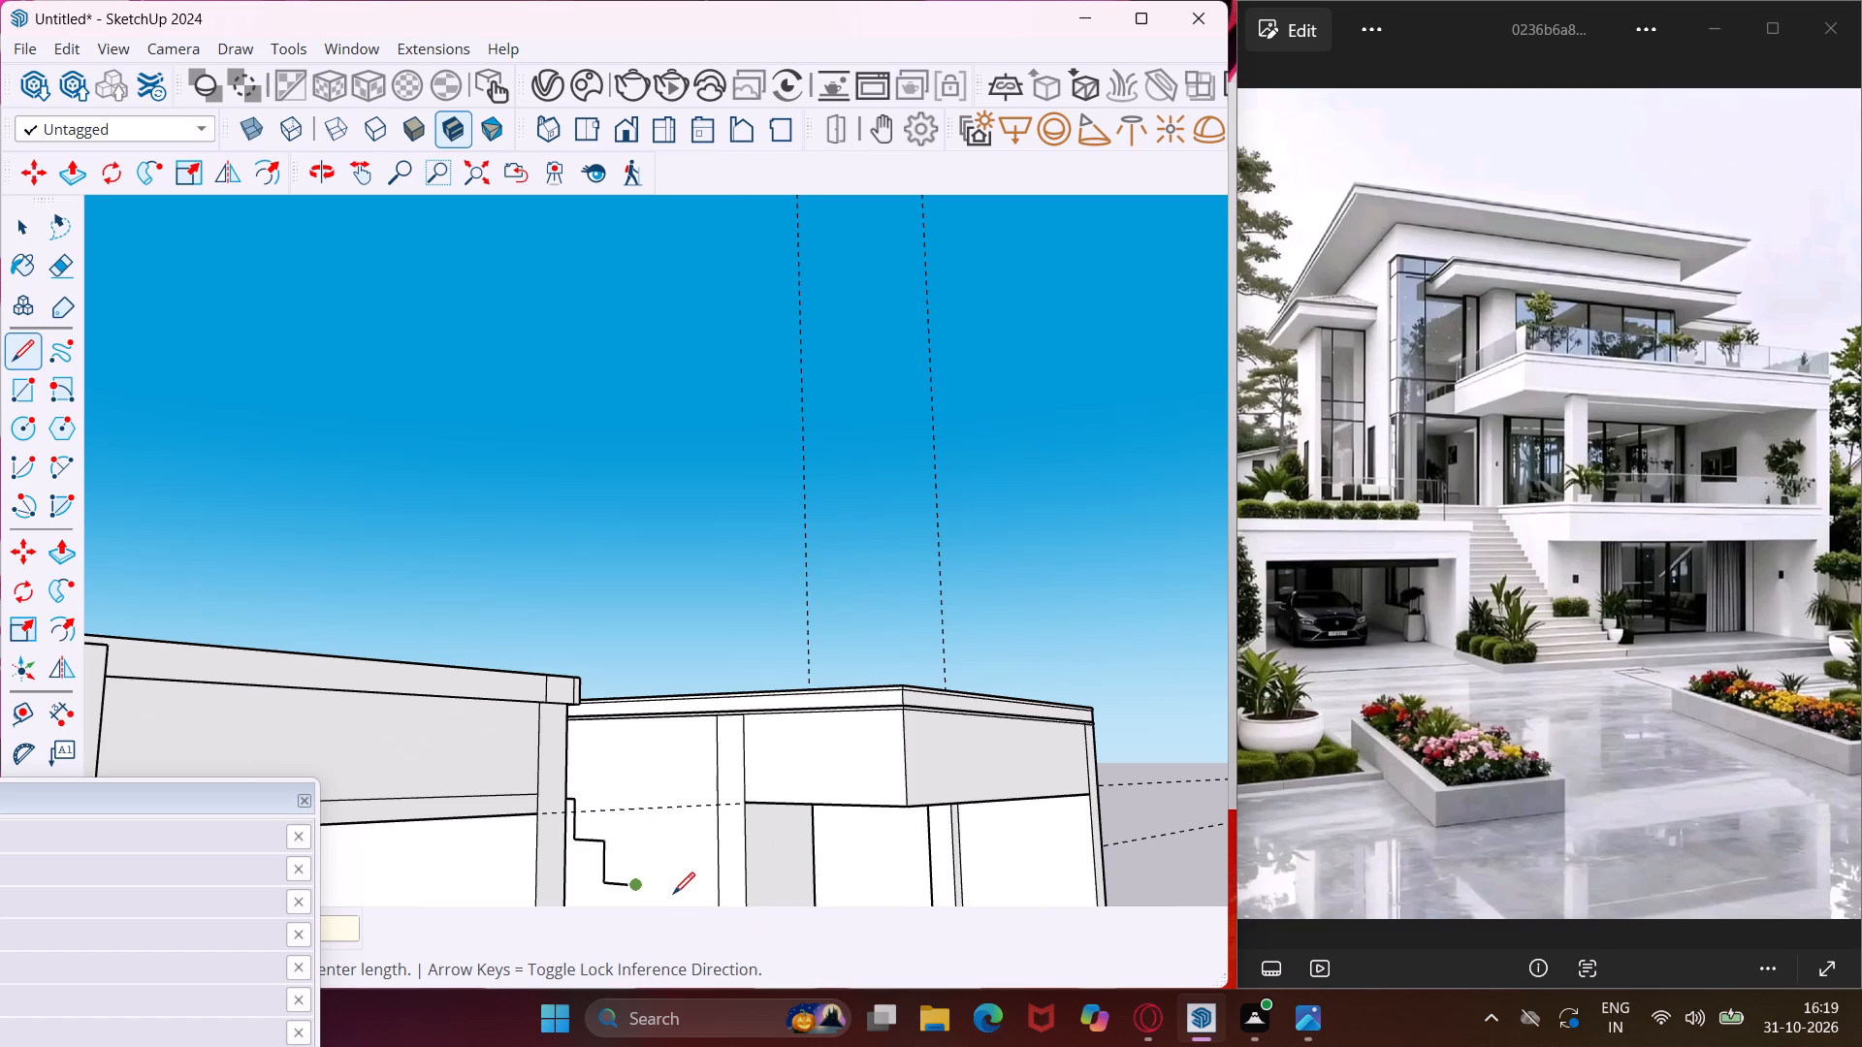
Add the fifth step to the stair profile with a 1' riser and a 1' tread on the wall face.
scroll(658, 872, down, 4)
middle_drag(658, 872, 652, 845)
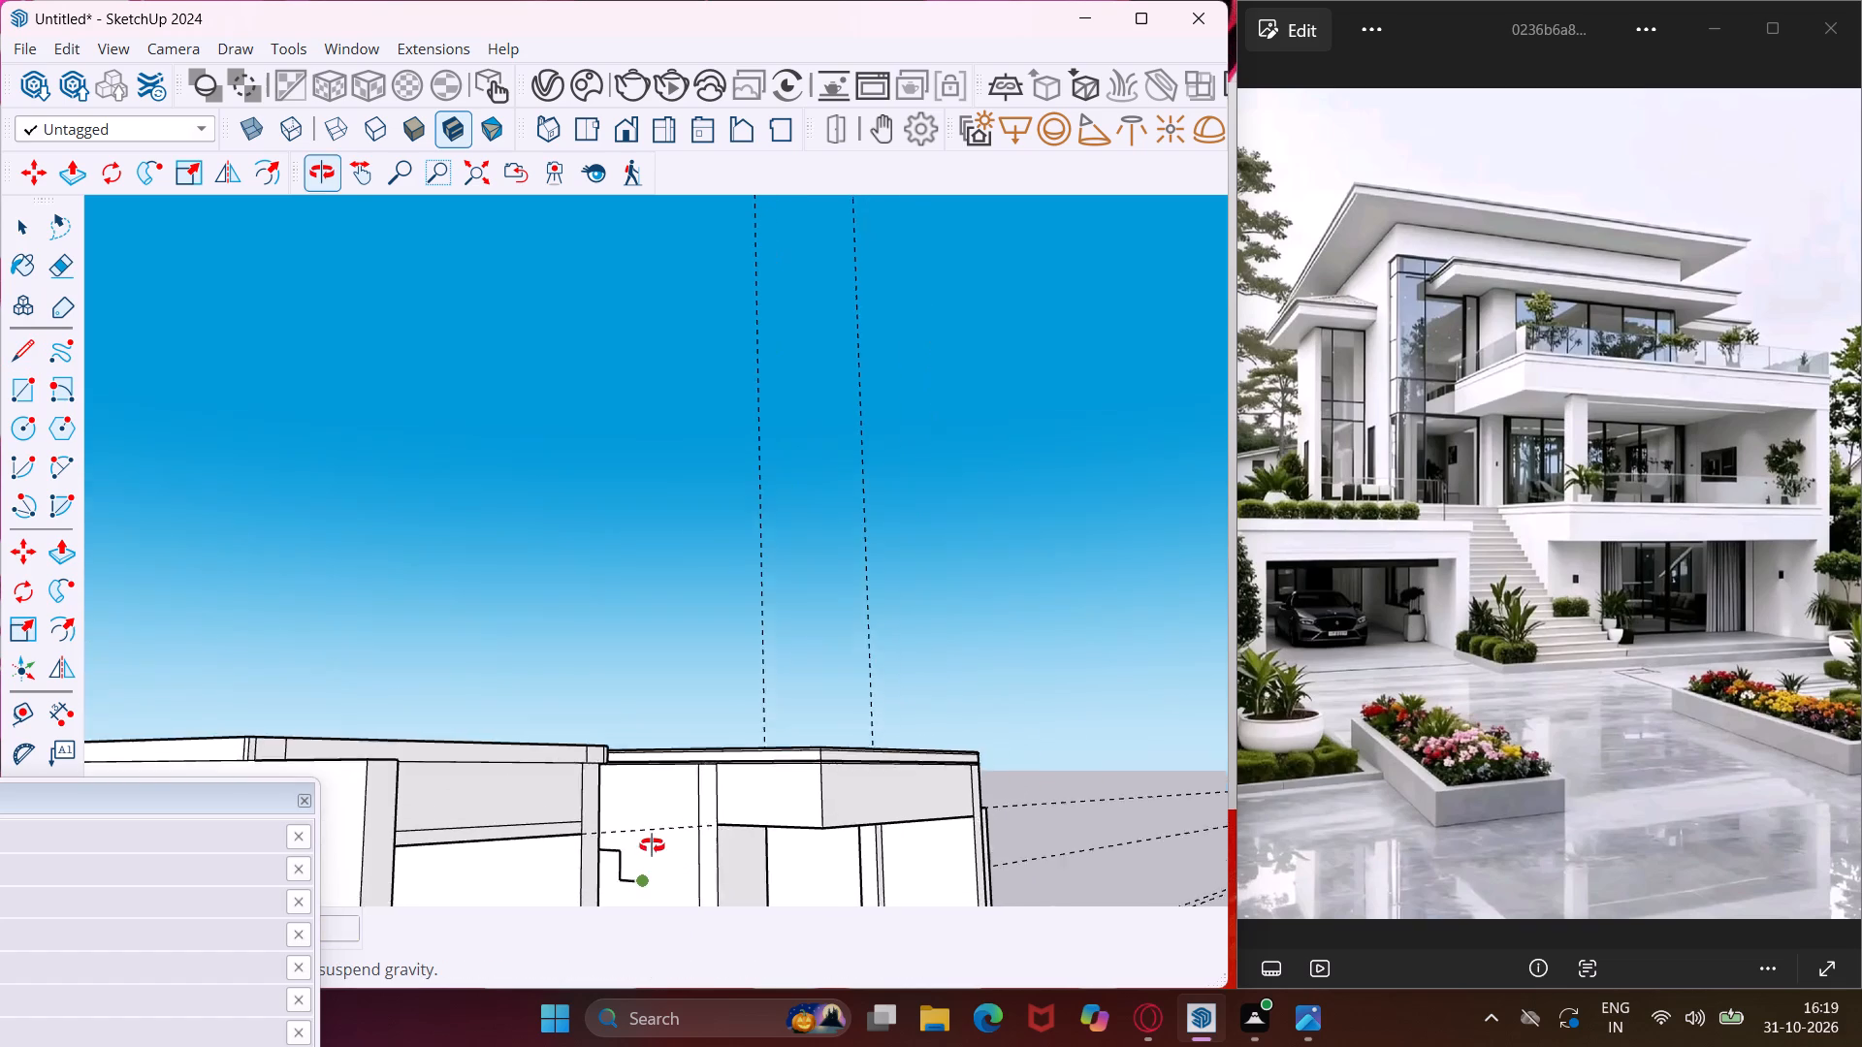
middle_drag(652, 845, 652, 758)
scroll(652, 757, down, 8)
middle_drag(658, 804, 670, 869)
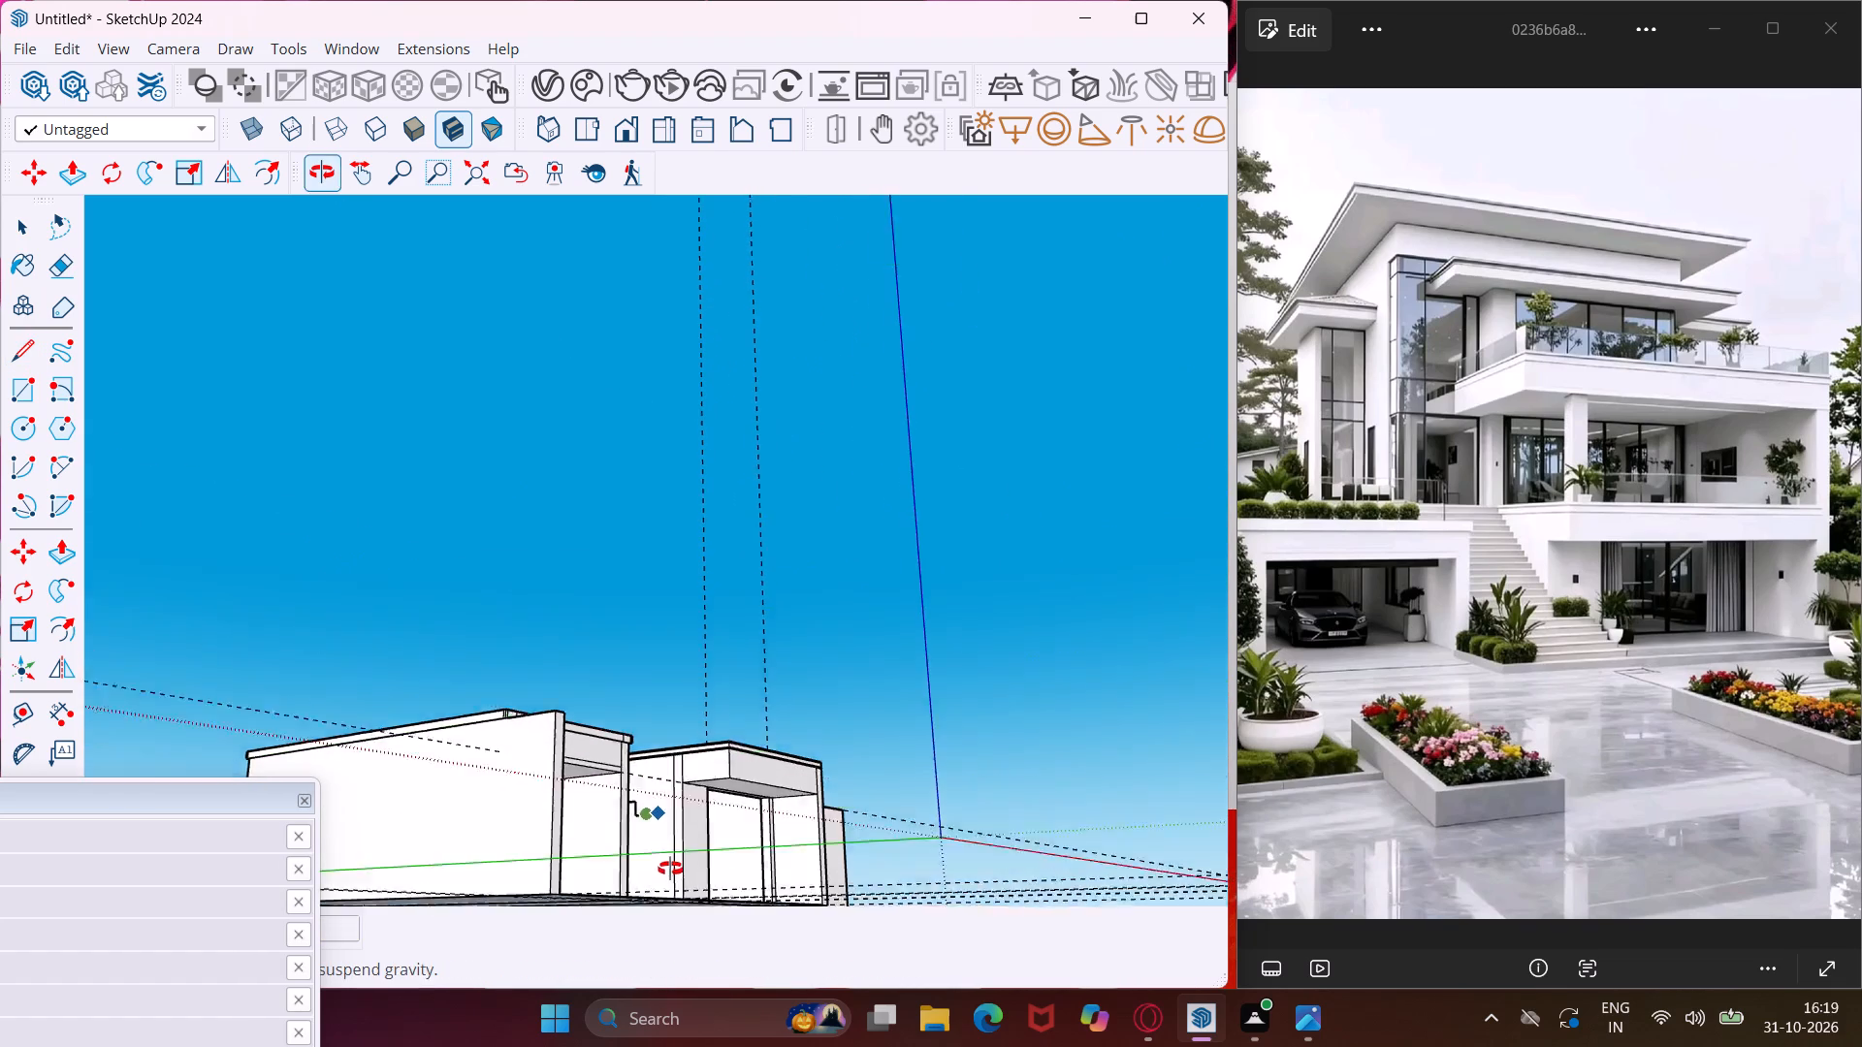
middle_drag(670, 869, 671, 872)
scroll(658, 845, up, 13)
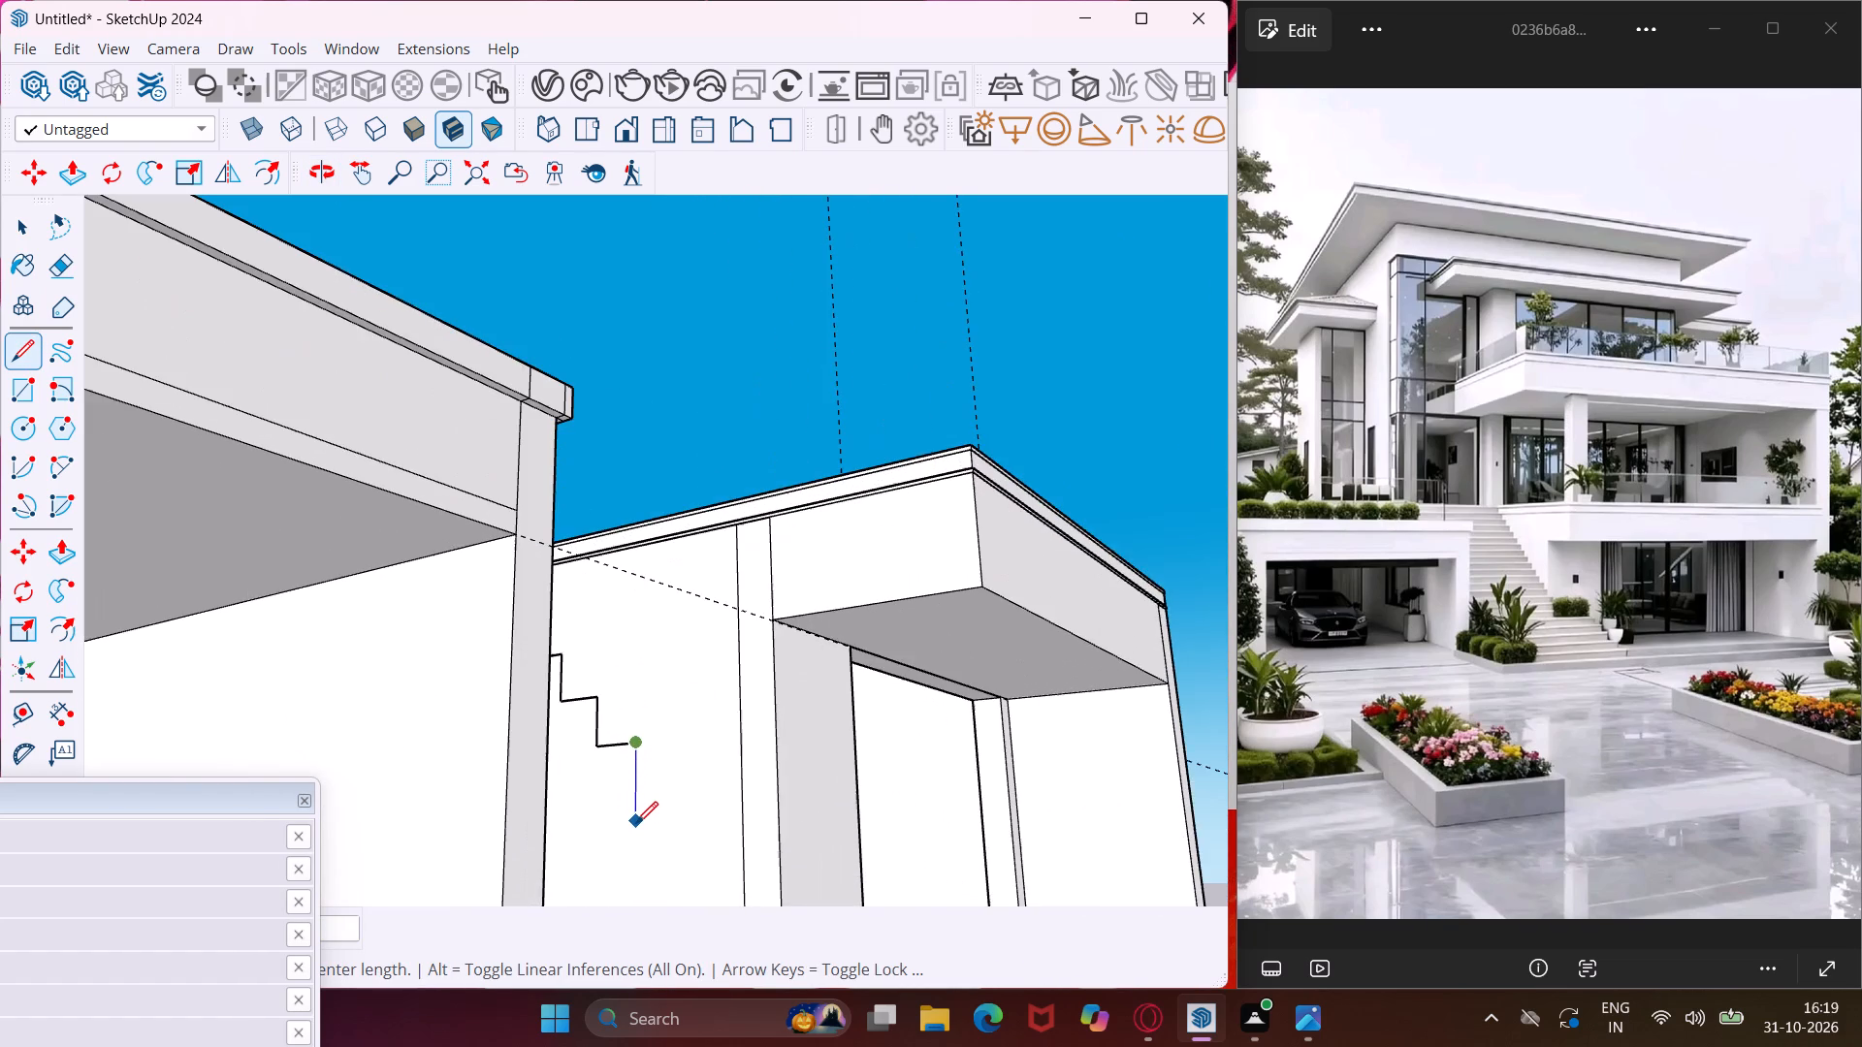
scroll(636, 823, up, 2)
text(1')
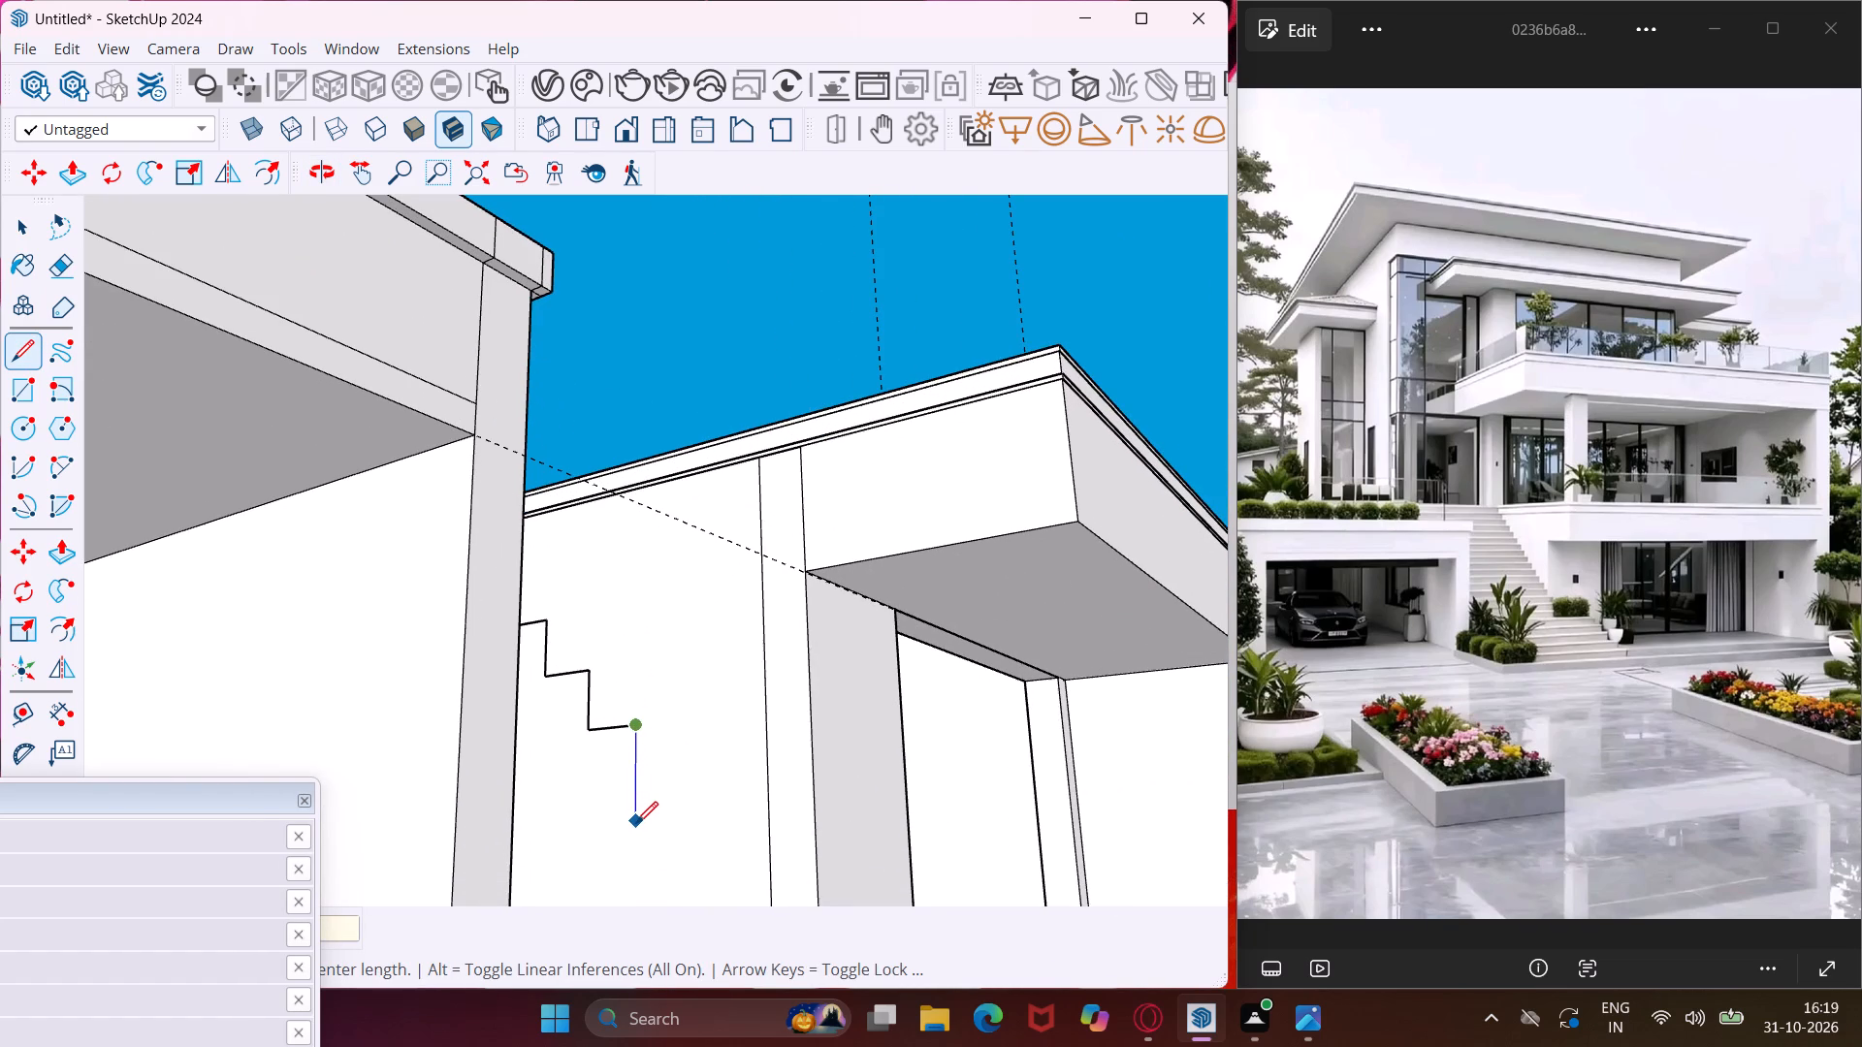
key(Return)
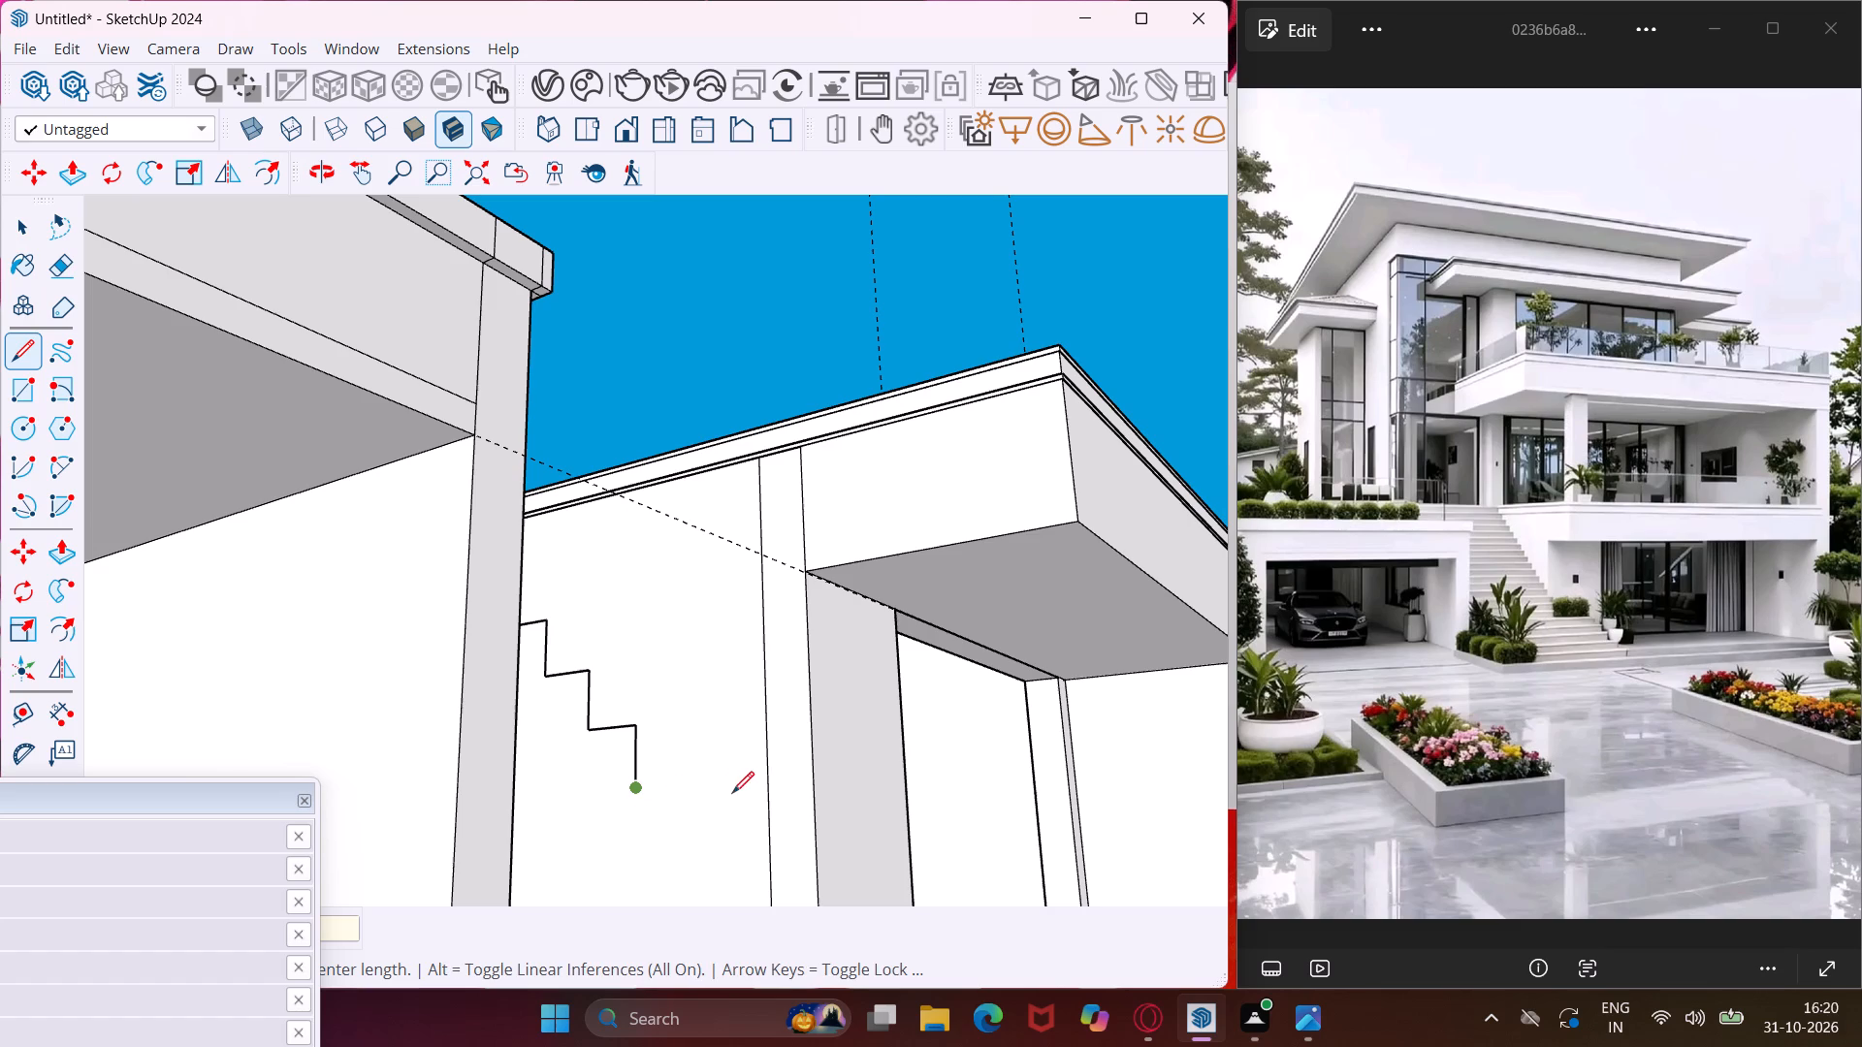
text(1')
key(Return)
Add the sixth step to the stair profile with a 1' riser and a 1' tread.
text(1')
key(Return)
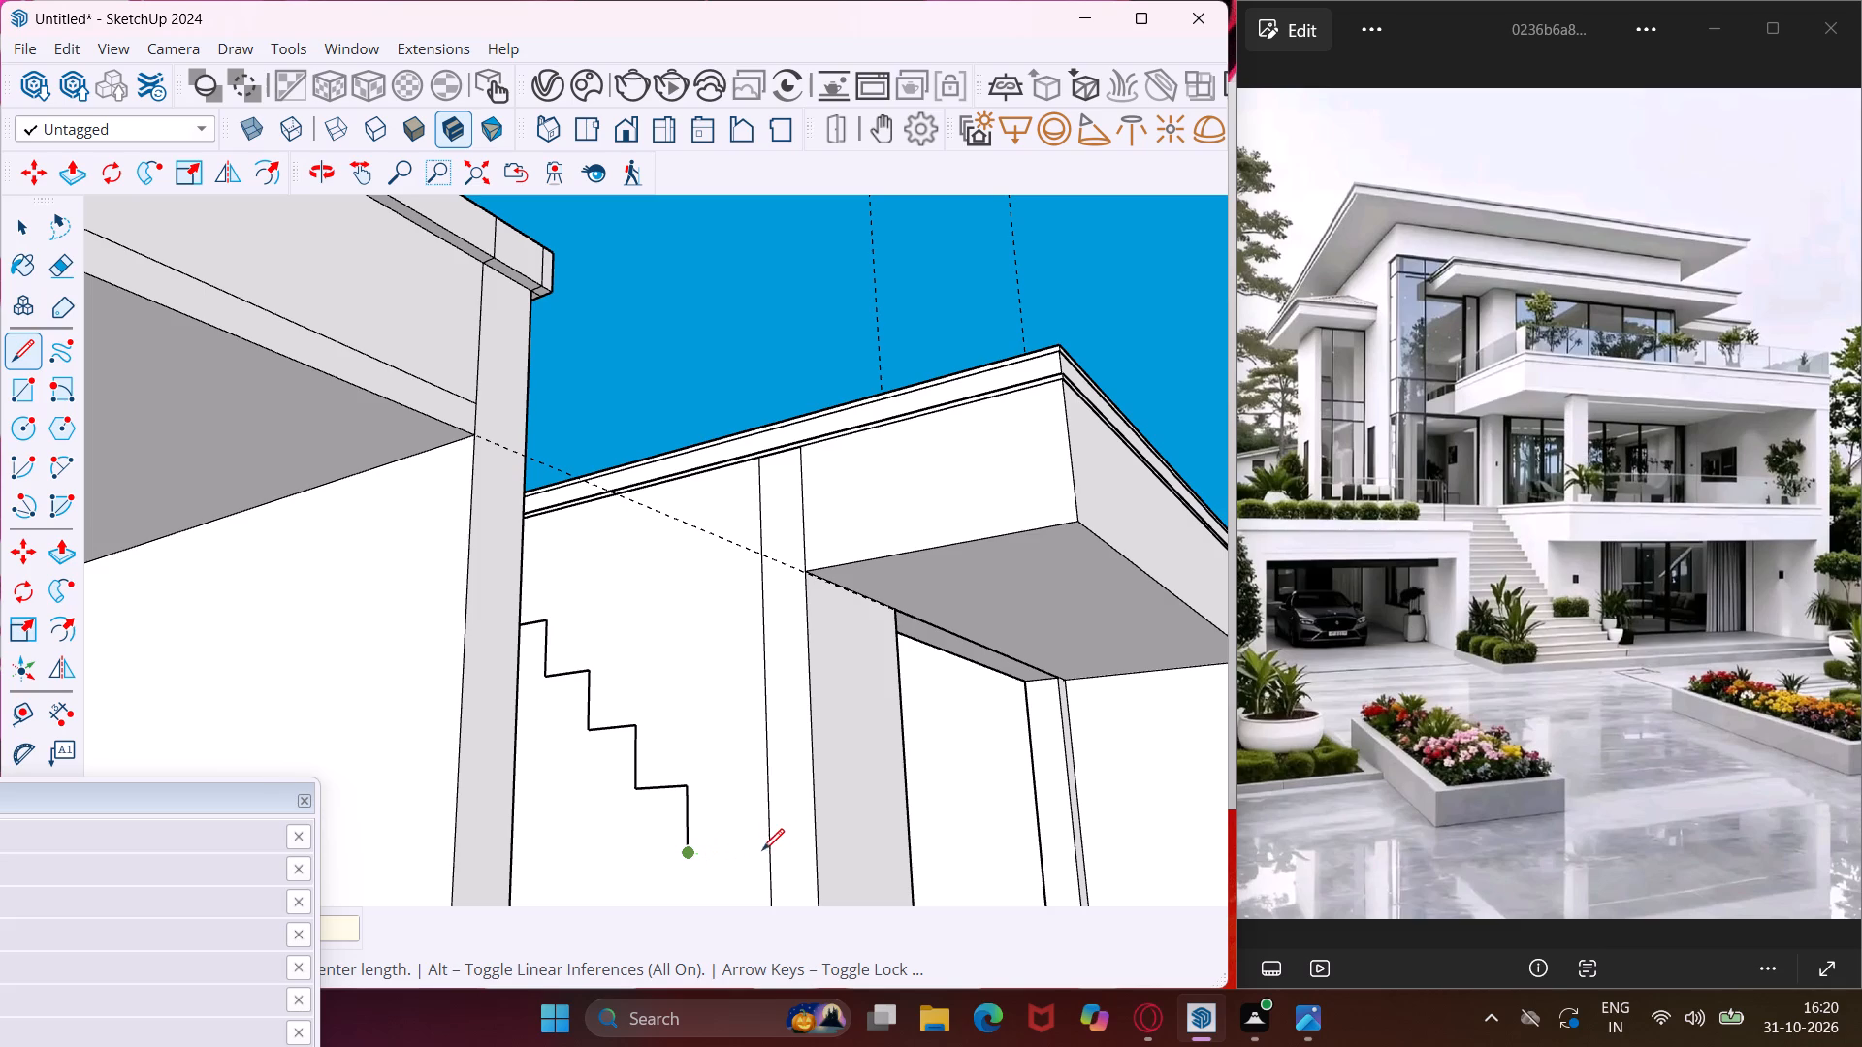
text(1')
key(Return)
Add the seventh step to the stair profile with a 1' riser and a 1' tread.
text(1')
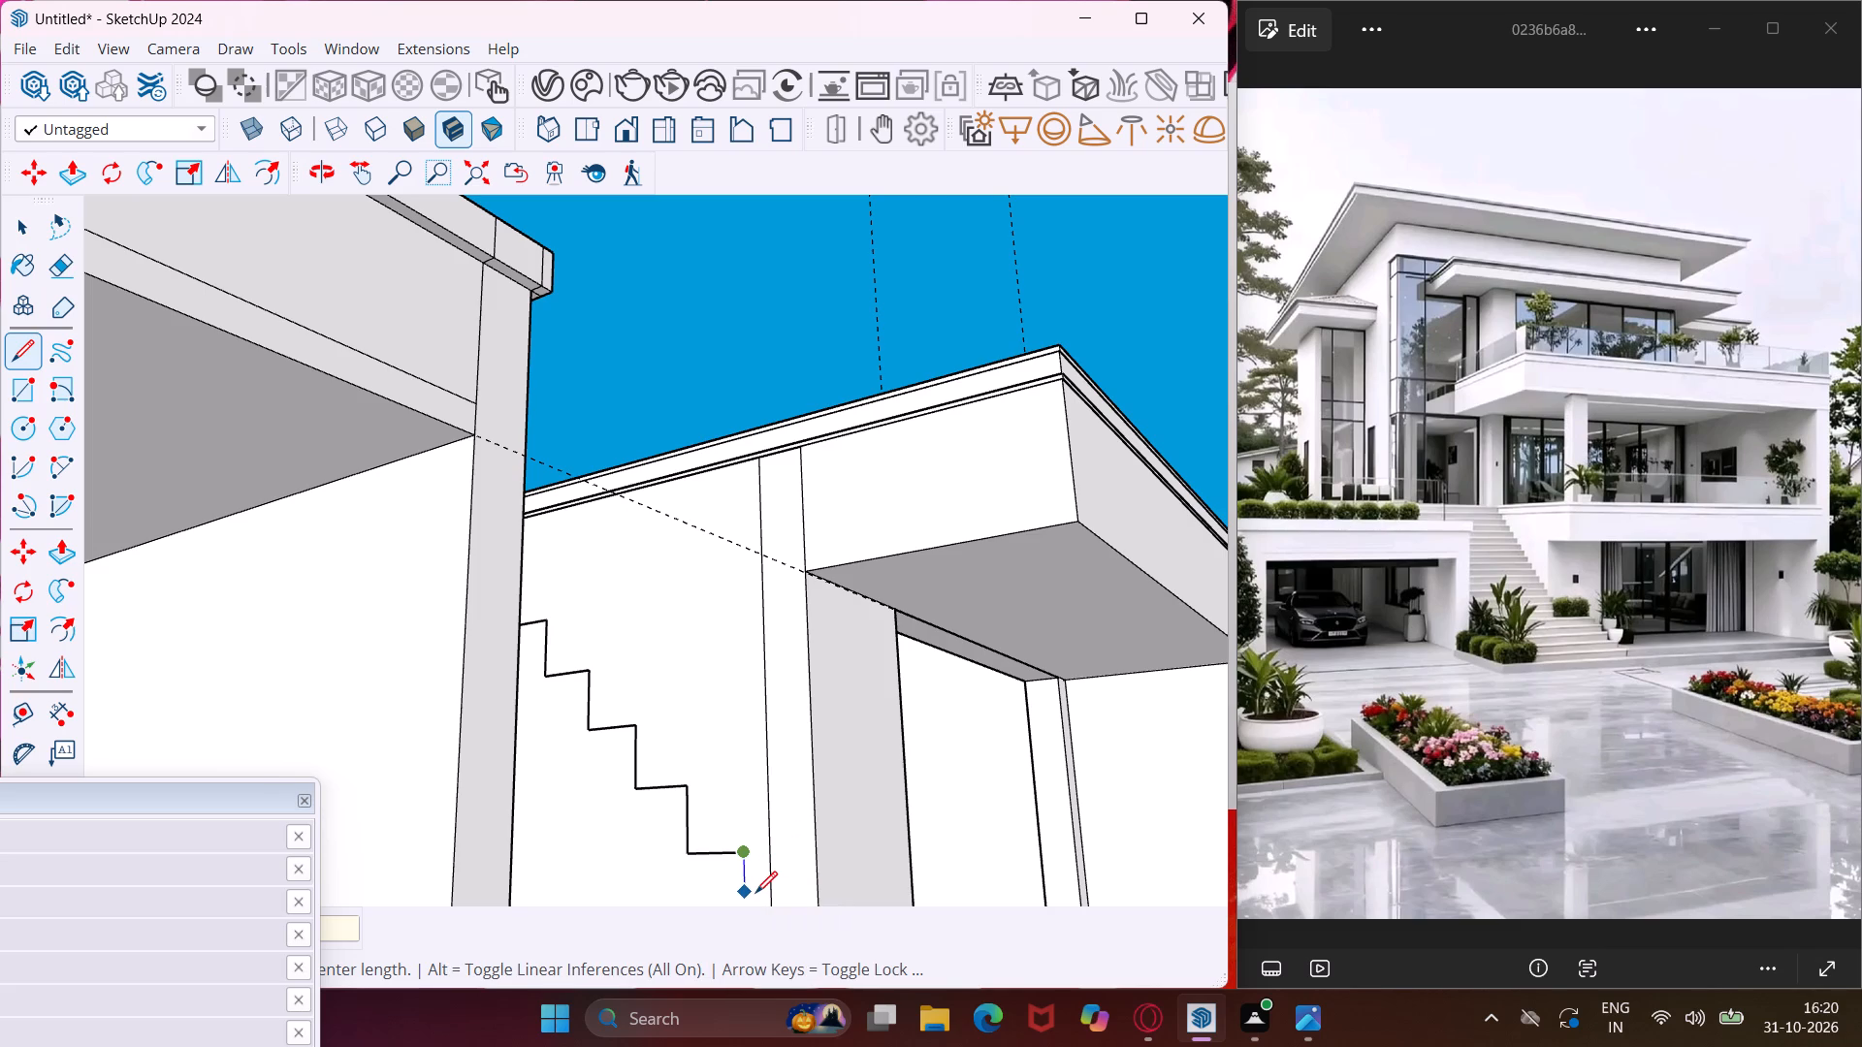
key(Return)
scroll(710, 844, down, 9)
middle_drag(708, 805, 754, 866)
scroll(754, 870, up, 2)
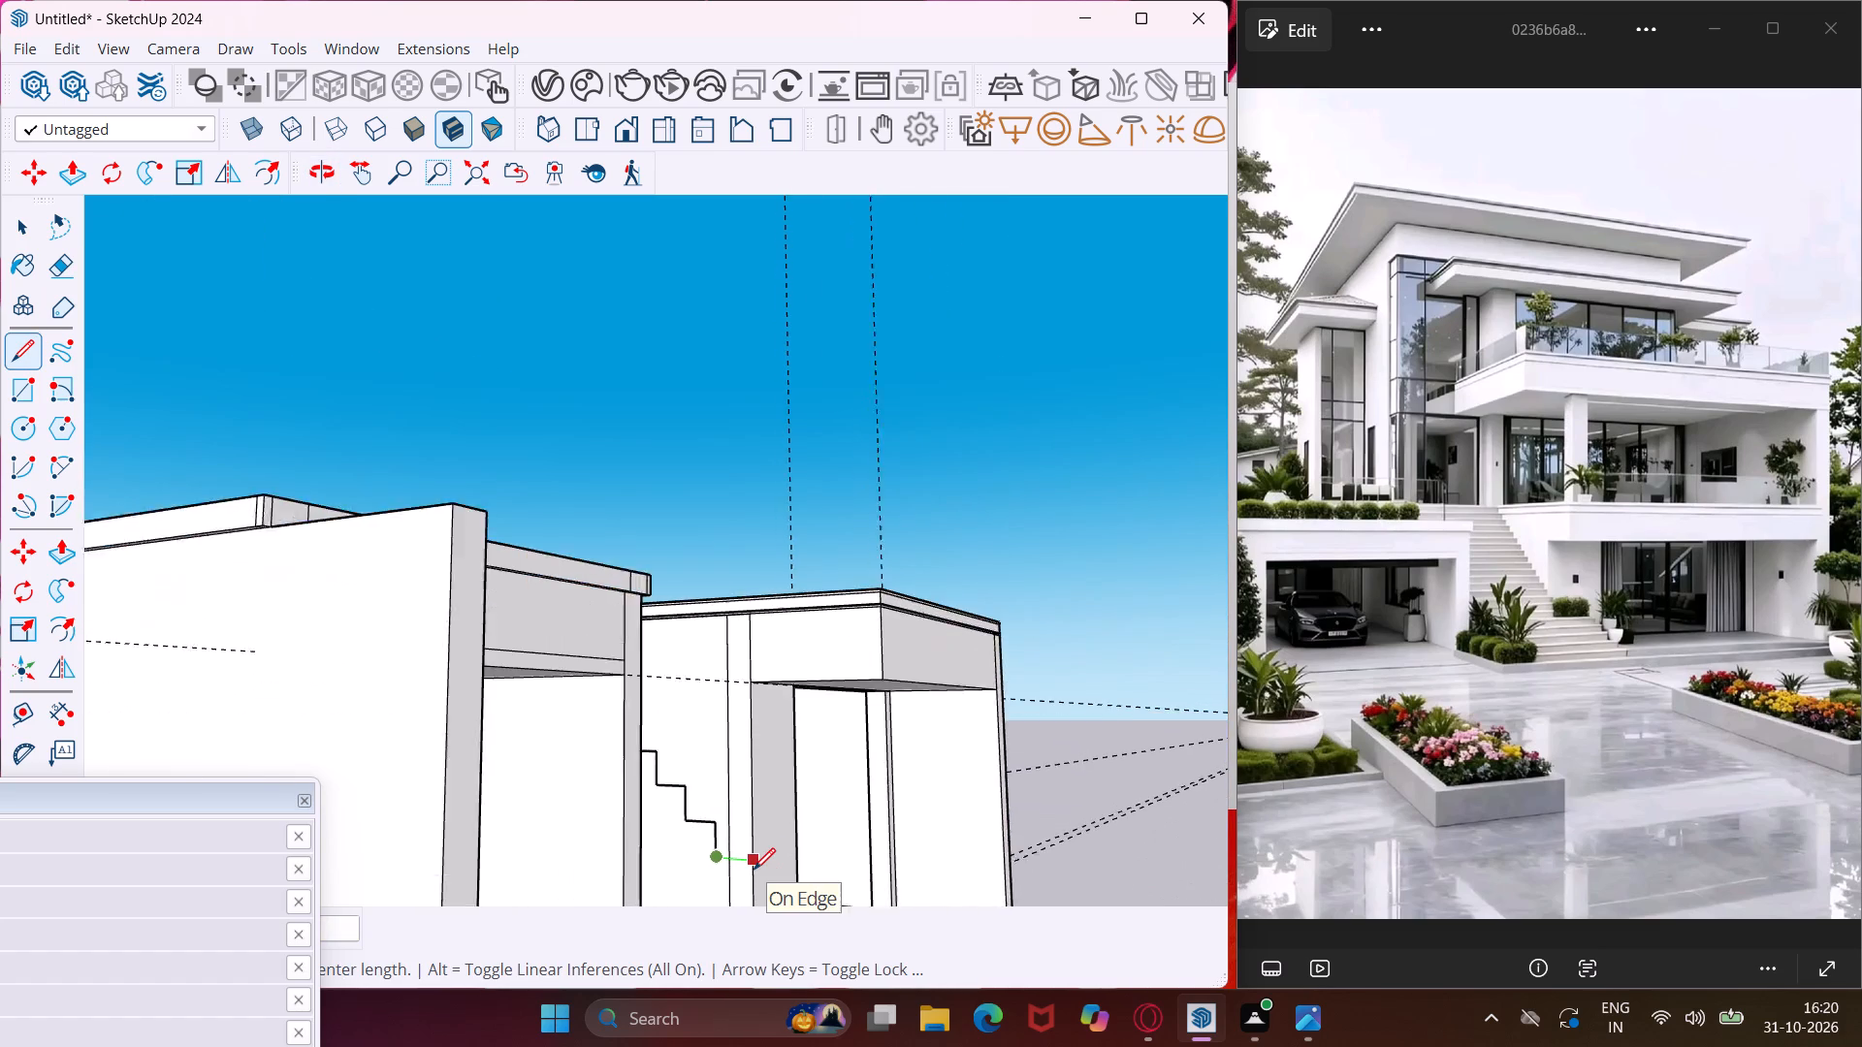
scroll(754, 870, up, 1)
text(1')
key(Return)
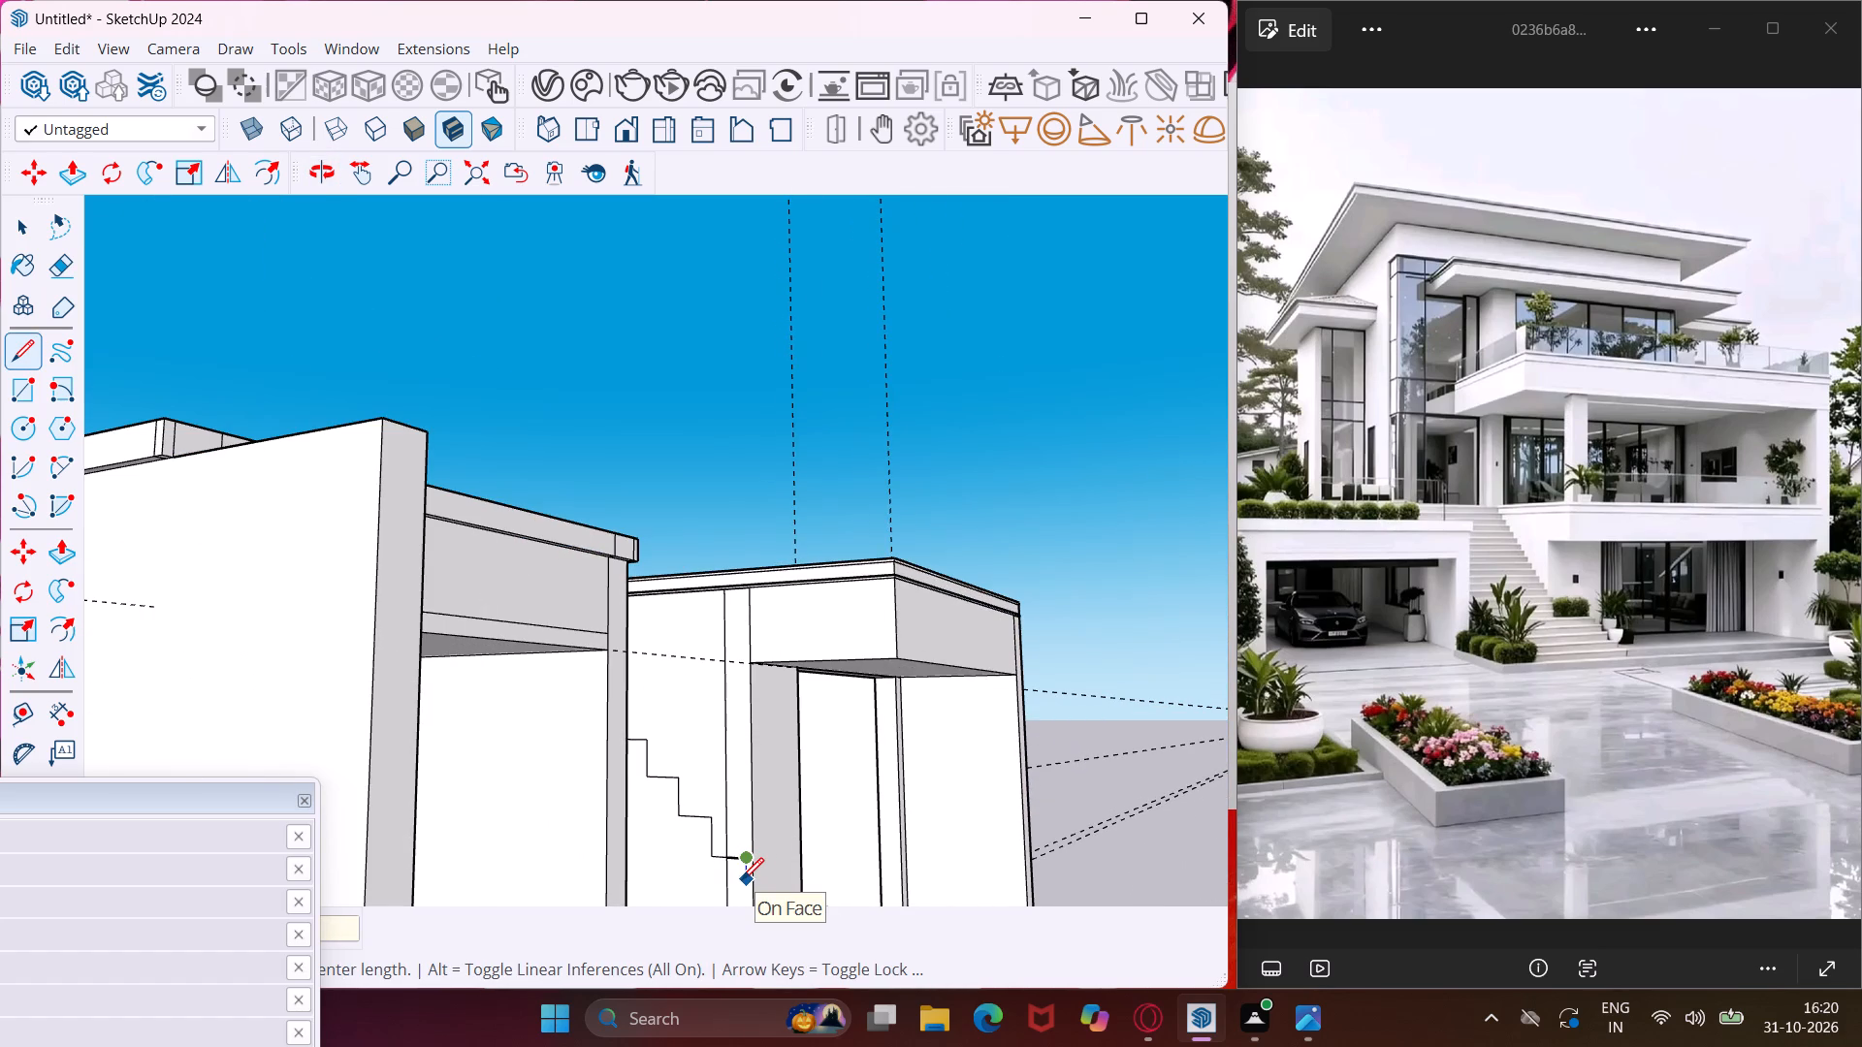
Add the eighth step to the stair profile with a 1' riser and a 1' tread along the green axis.
text(1')
key(Return)
middle_drag(755, 871, 729, 789)
scroll(729, 789, down, 6)
middle_drag(729, 789, 825, 873)
scroll(809, 861, up, 1)
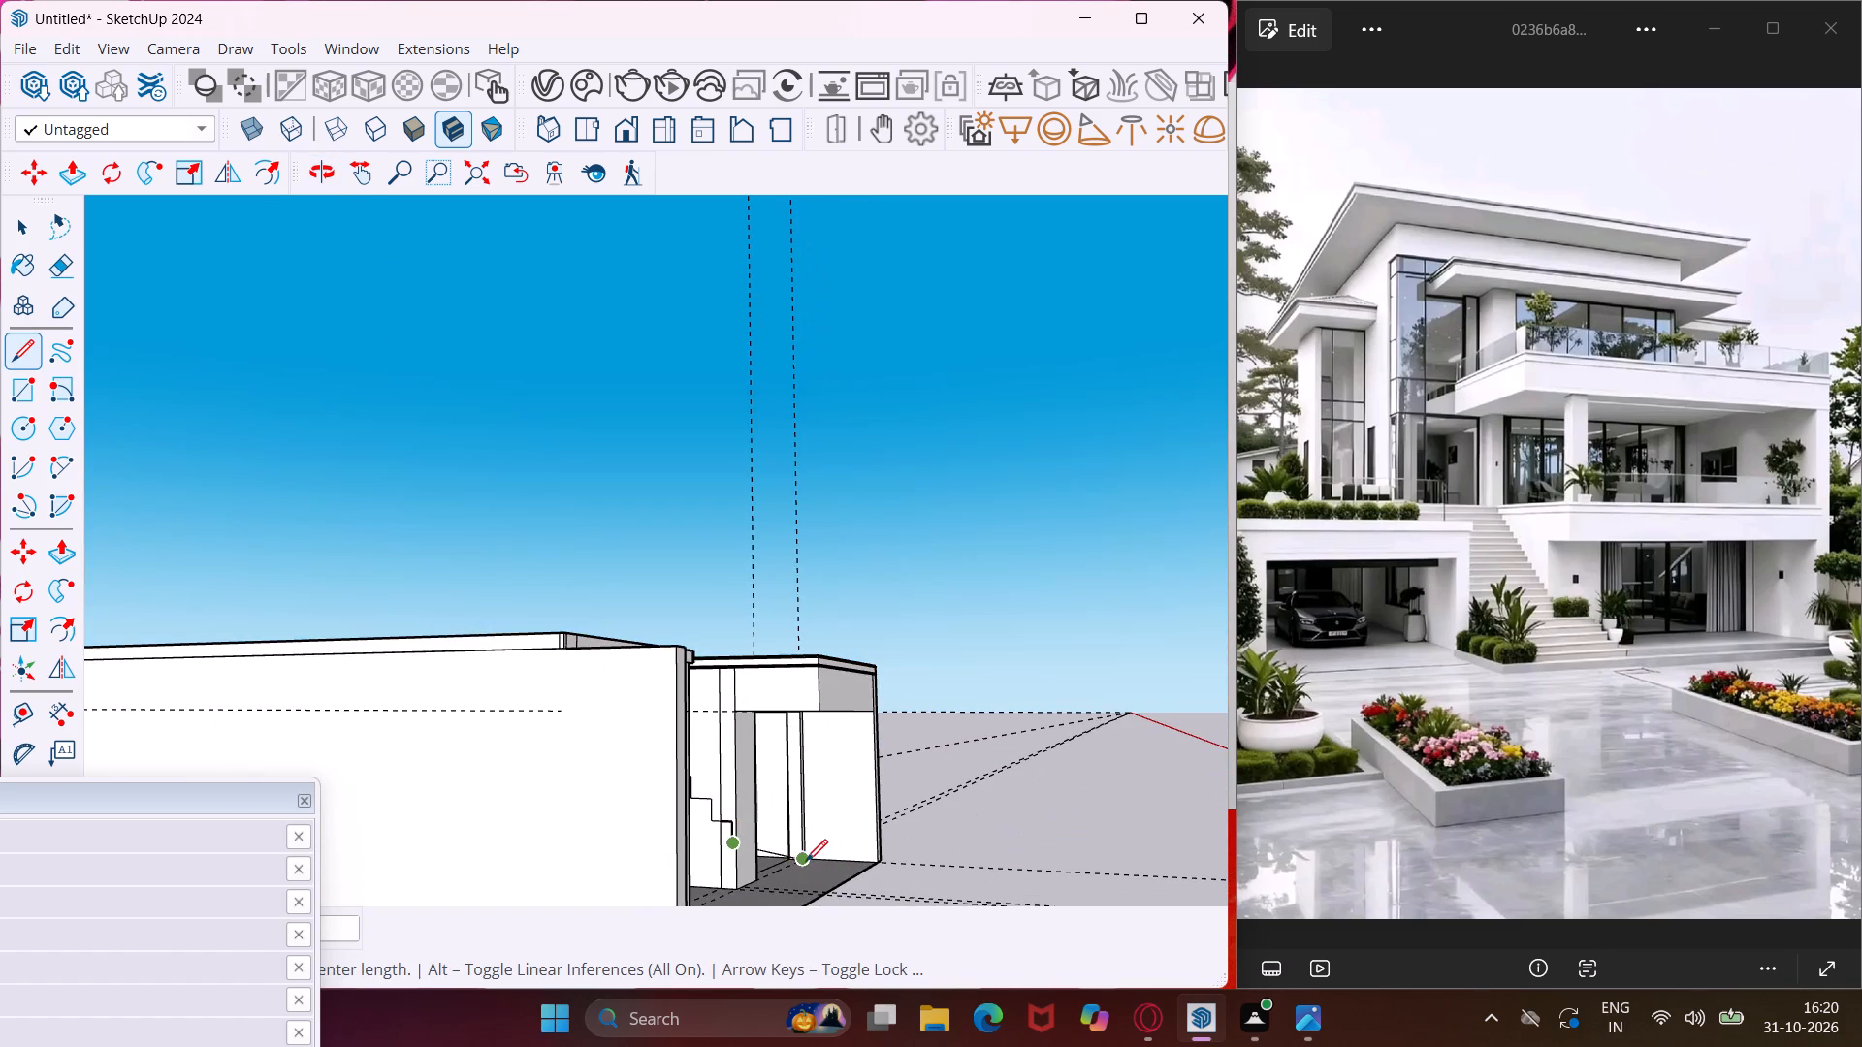
scroll(806, 861, up, 2)
middle_drag(800, 861, 994, 1021)
scroll(888, 780, down, 3)
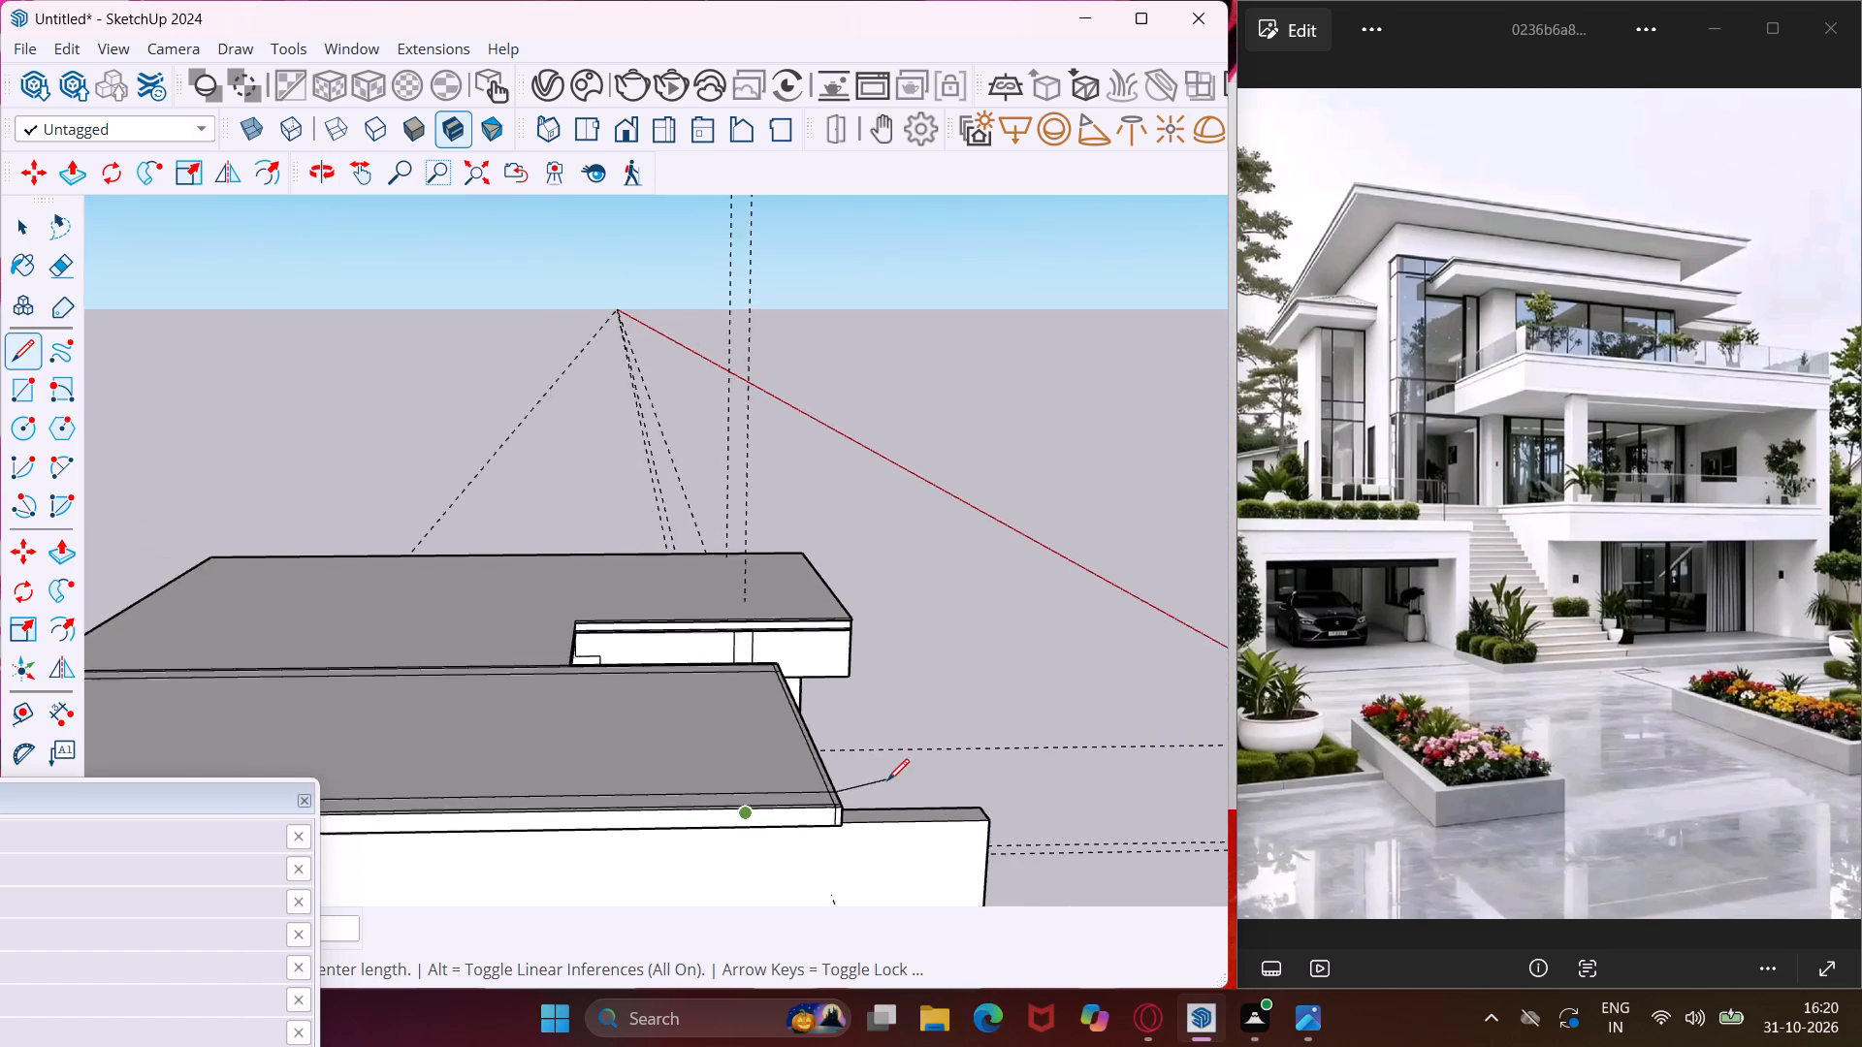
middle_drag(887, 780, 739, 820)
scroll(829, 832, up, 1)
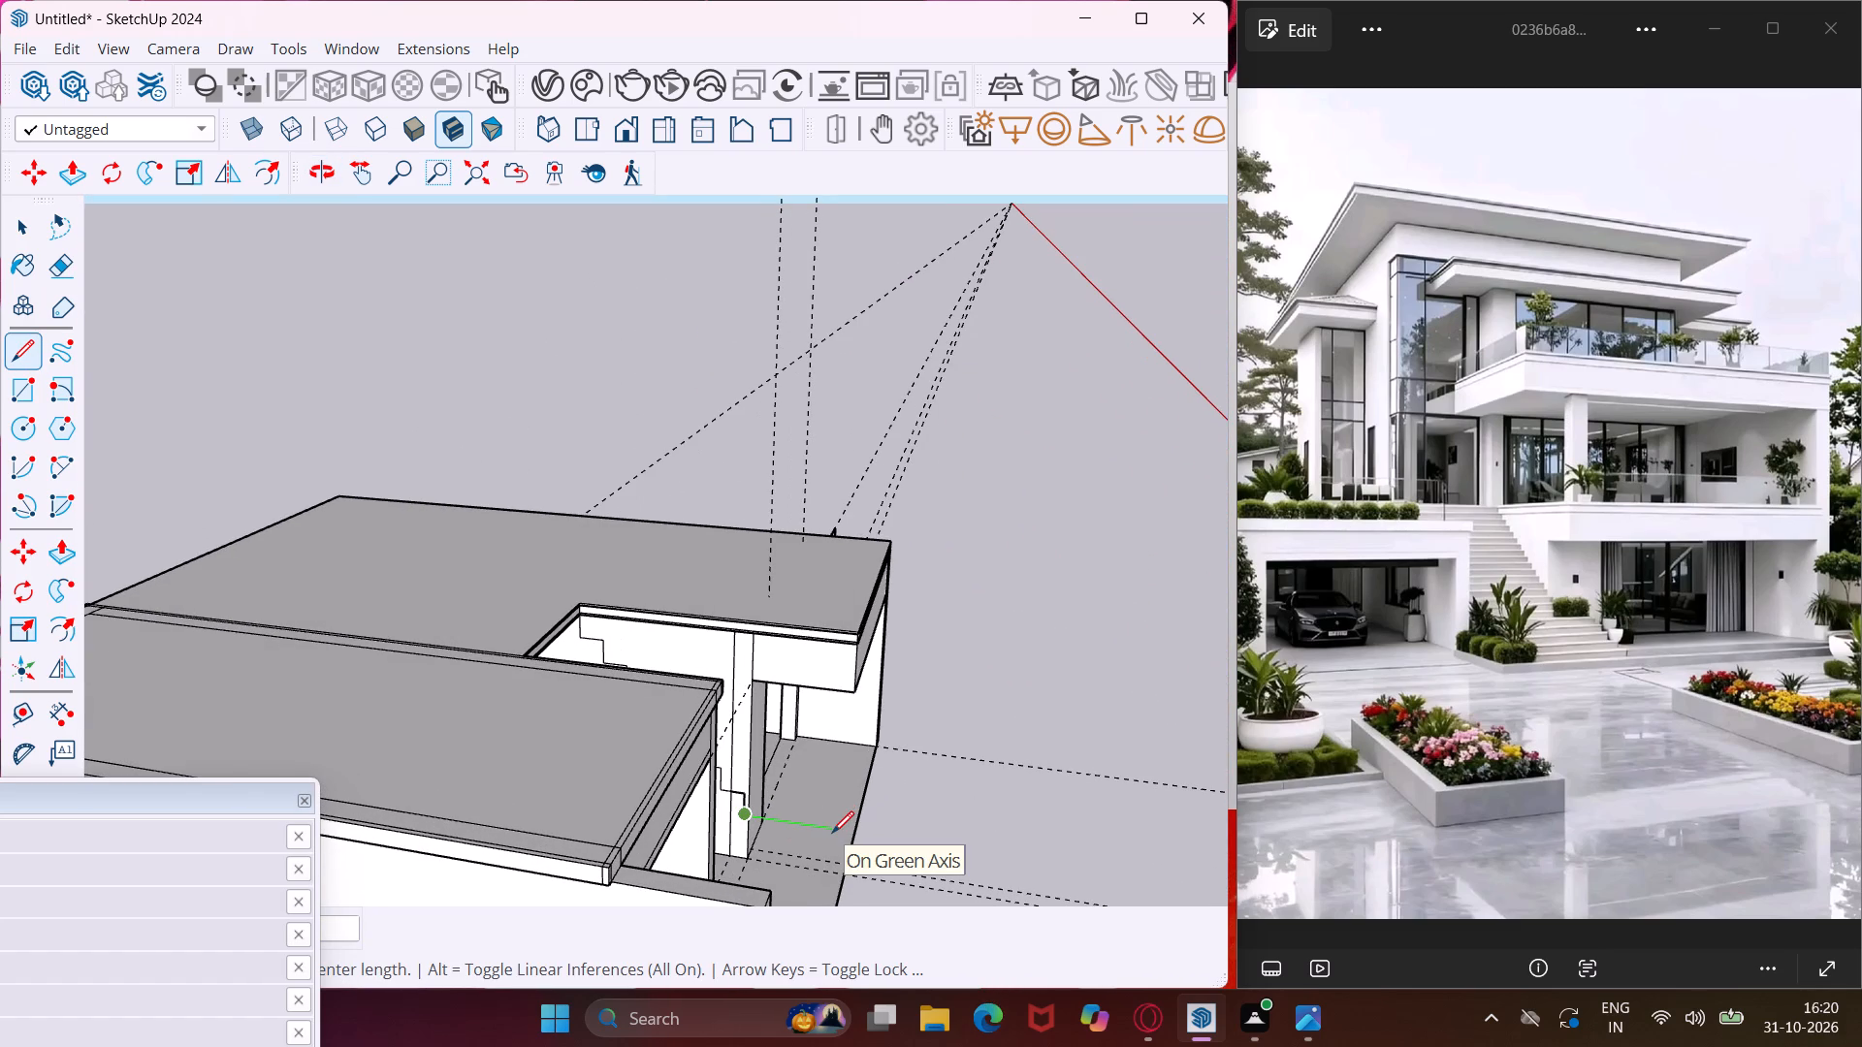
text(1')
key(Return)
Add the ninth step to the stair profile with a 1' riser and a 1' tread along the green axis.
scroll(831, 837, up, 4)
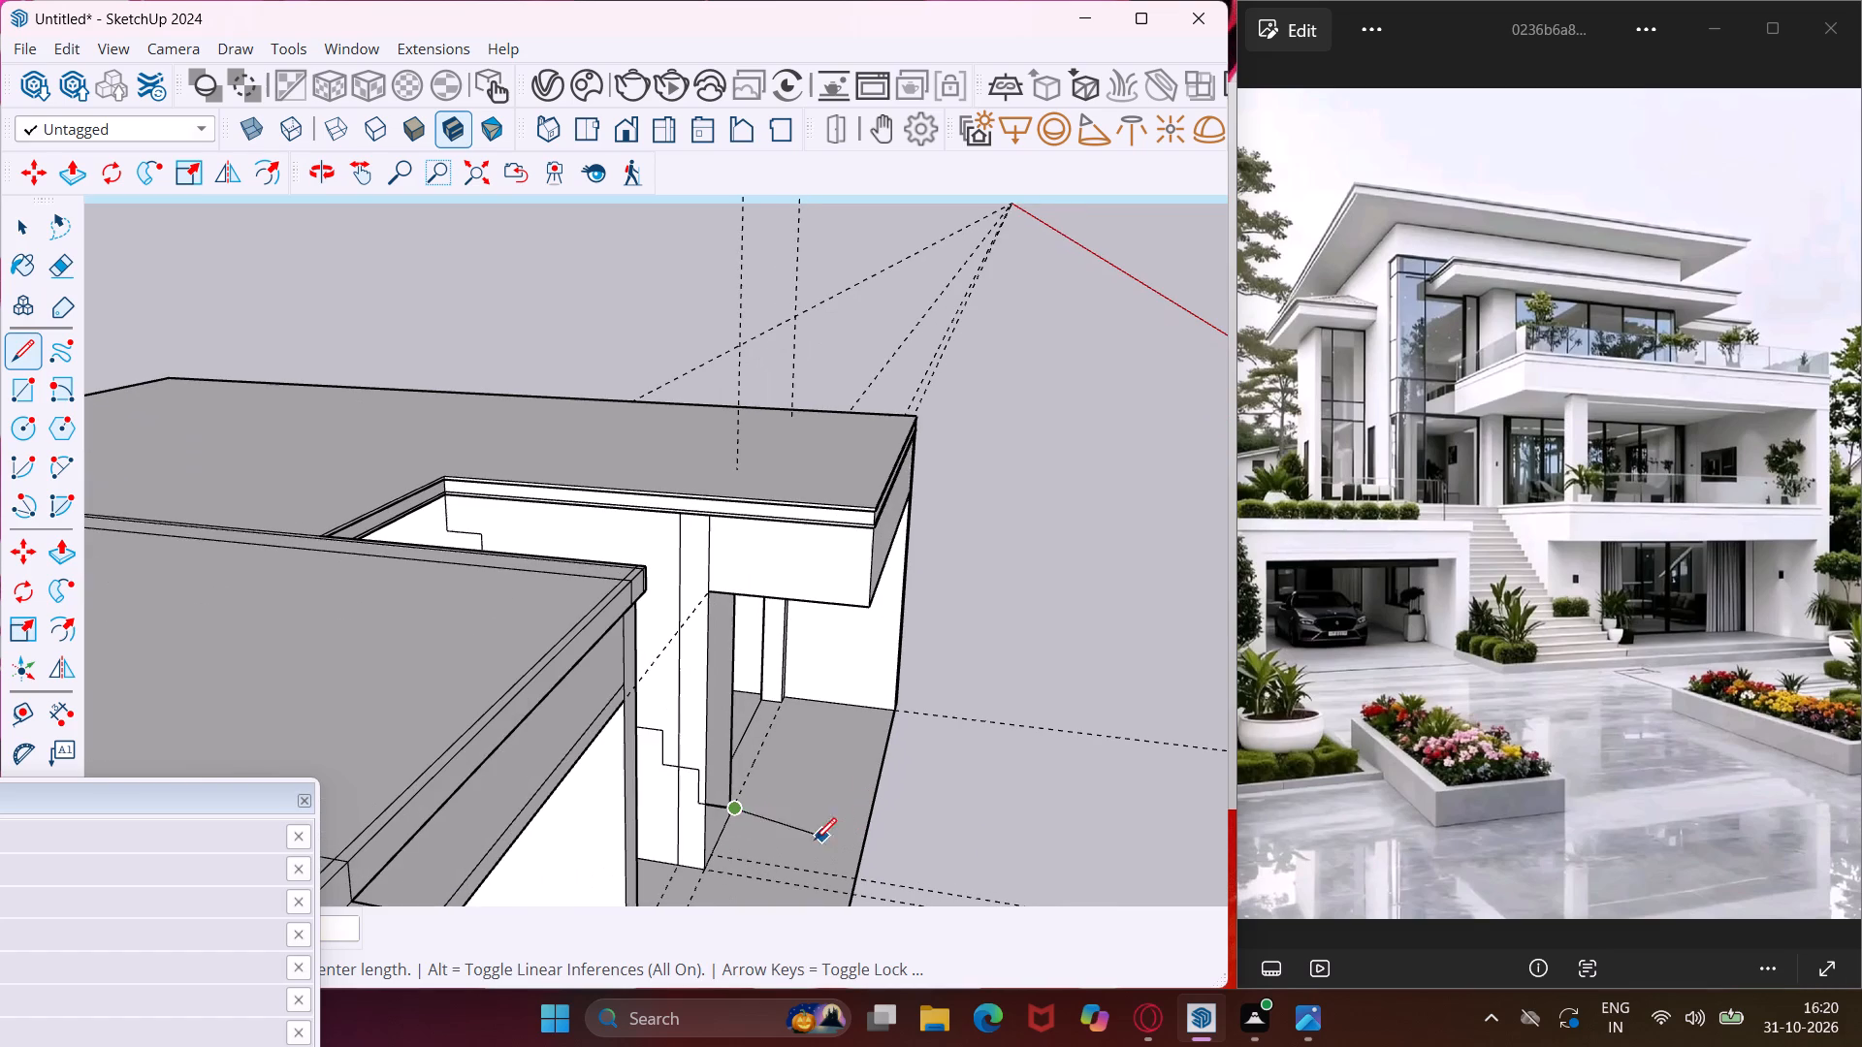
middle_drag(730, 858, 596, 698)
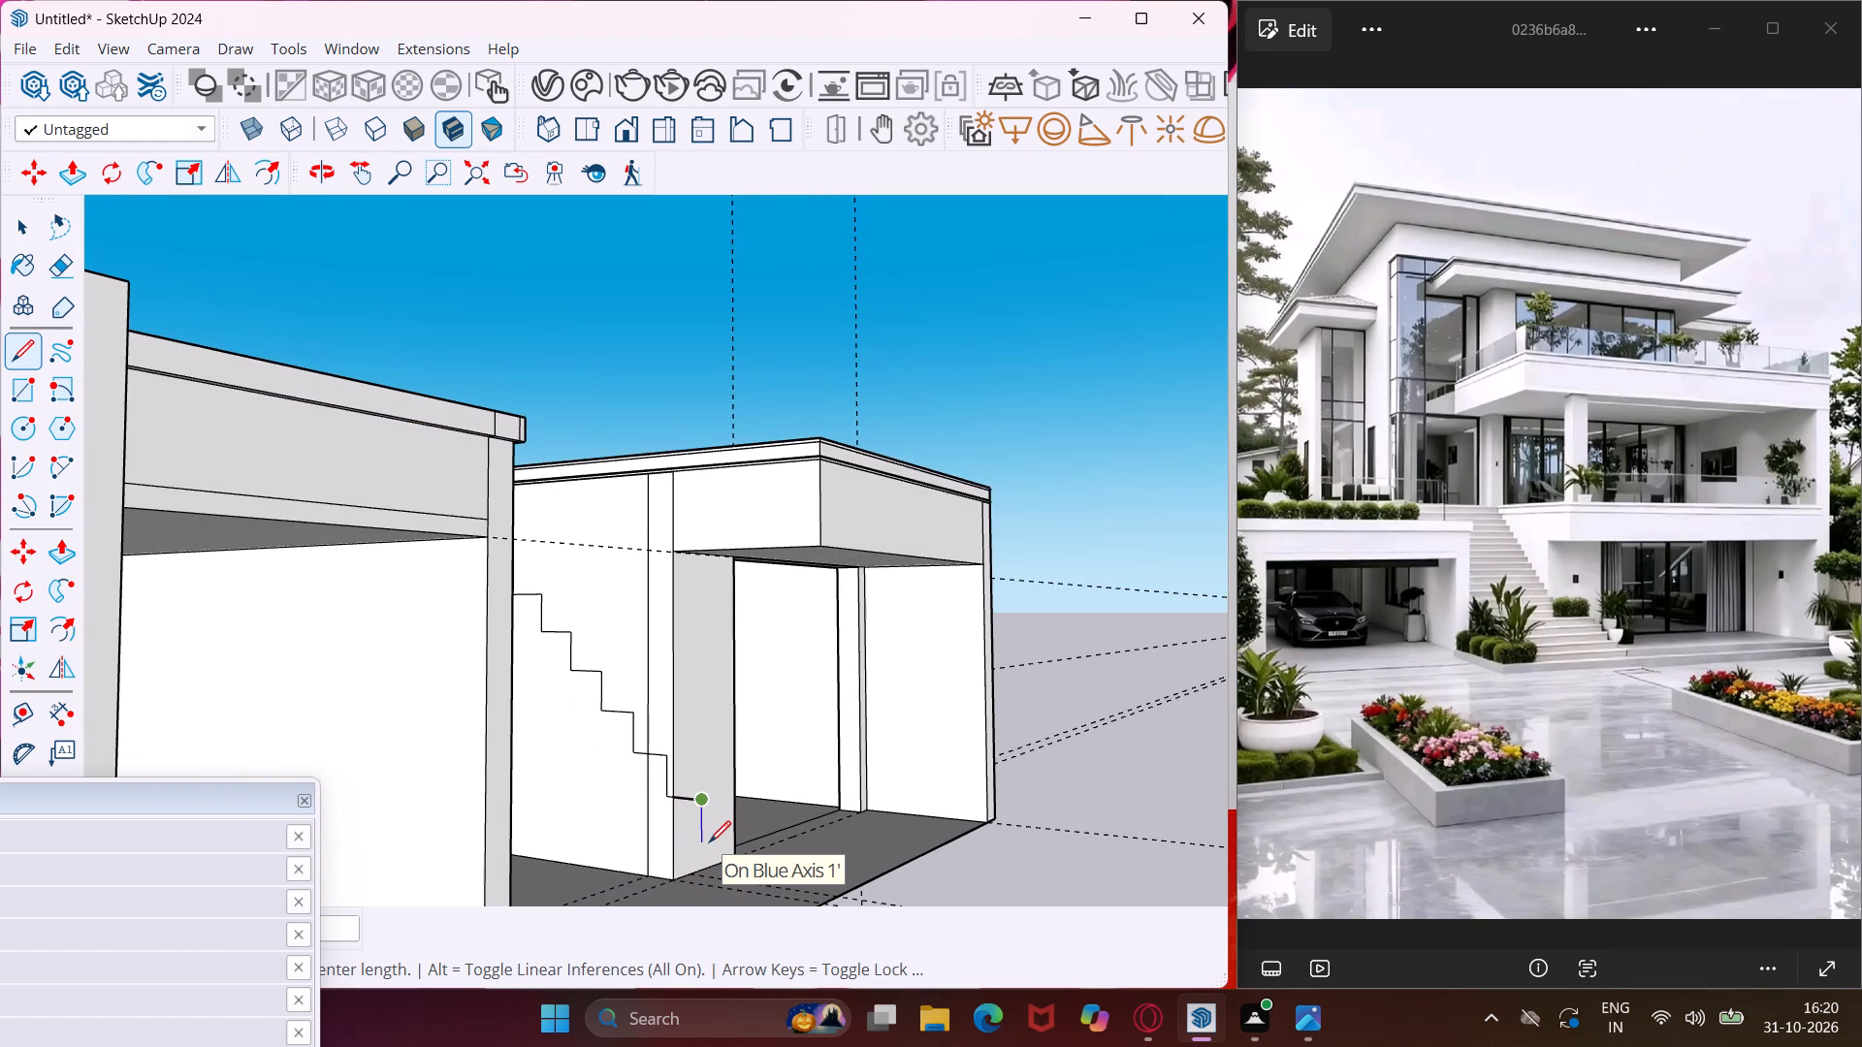
text(1')
key(Return)
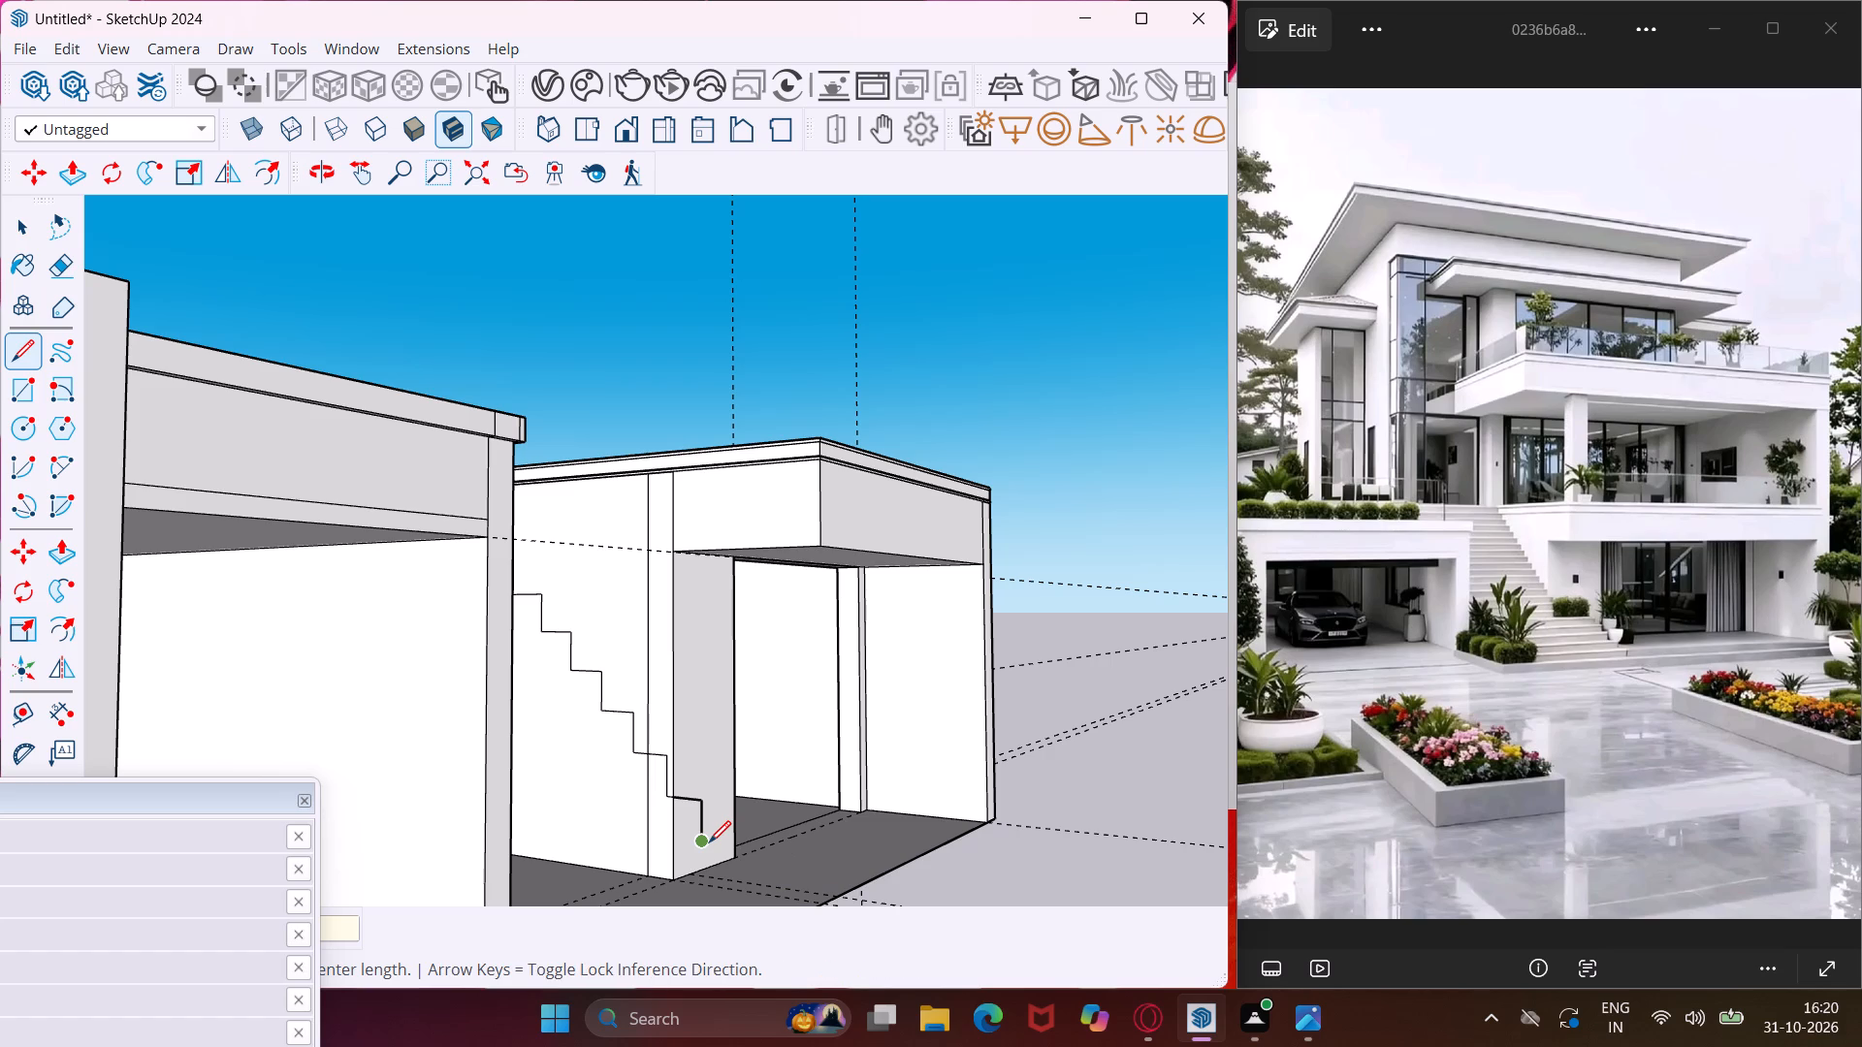
middle_drag(752, 853, 929, 994)
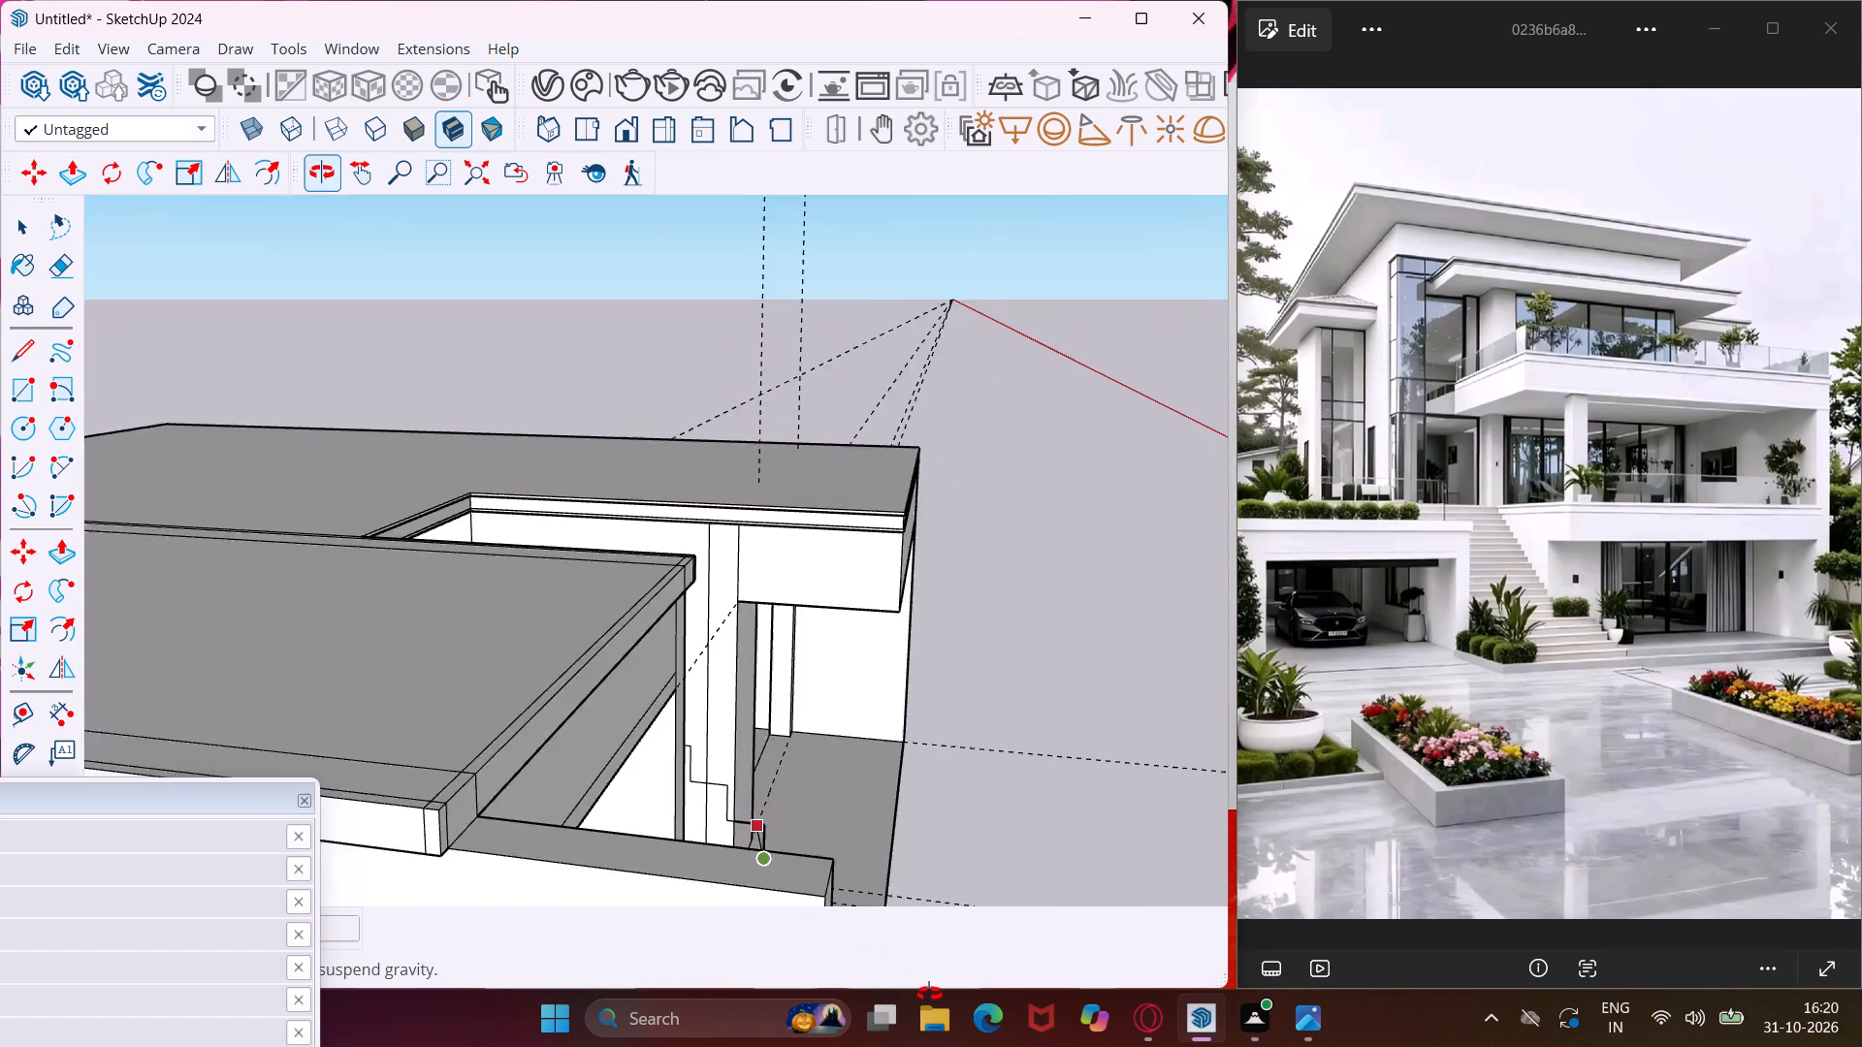
middle_drag(929, 994, 931, 996)
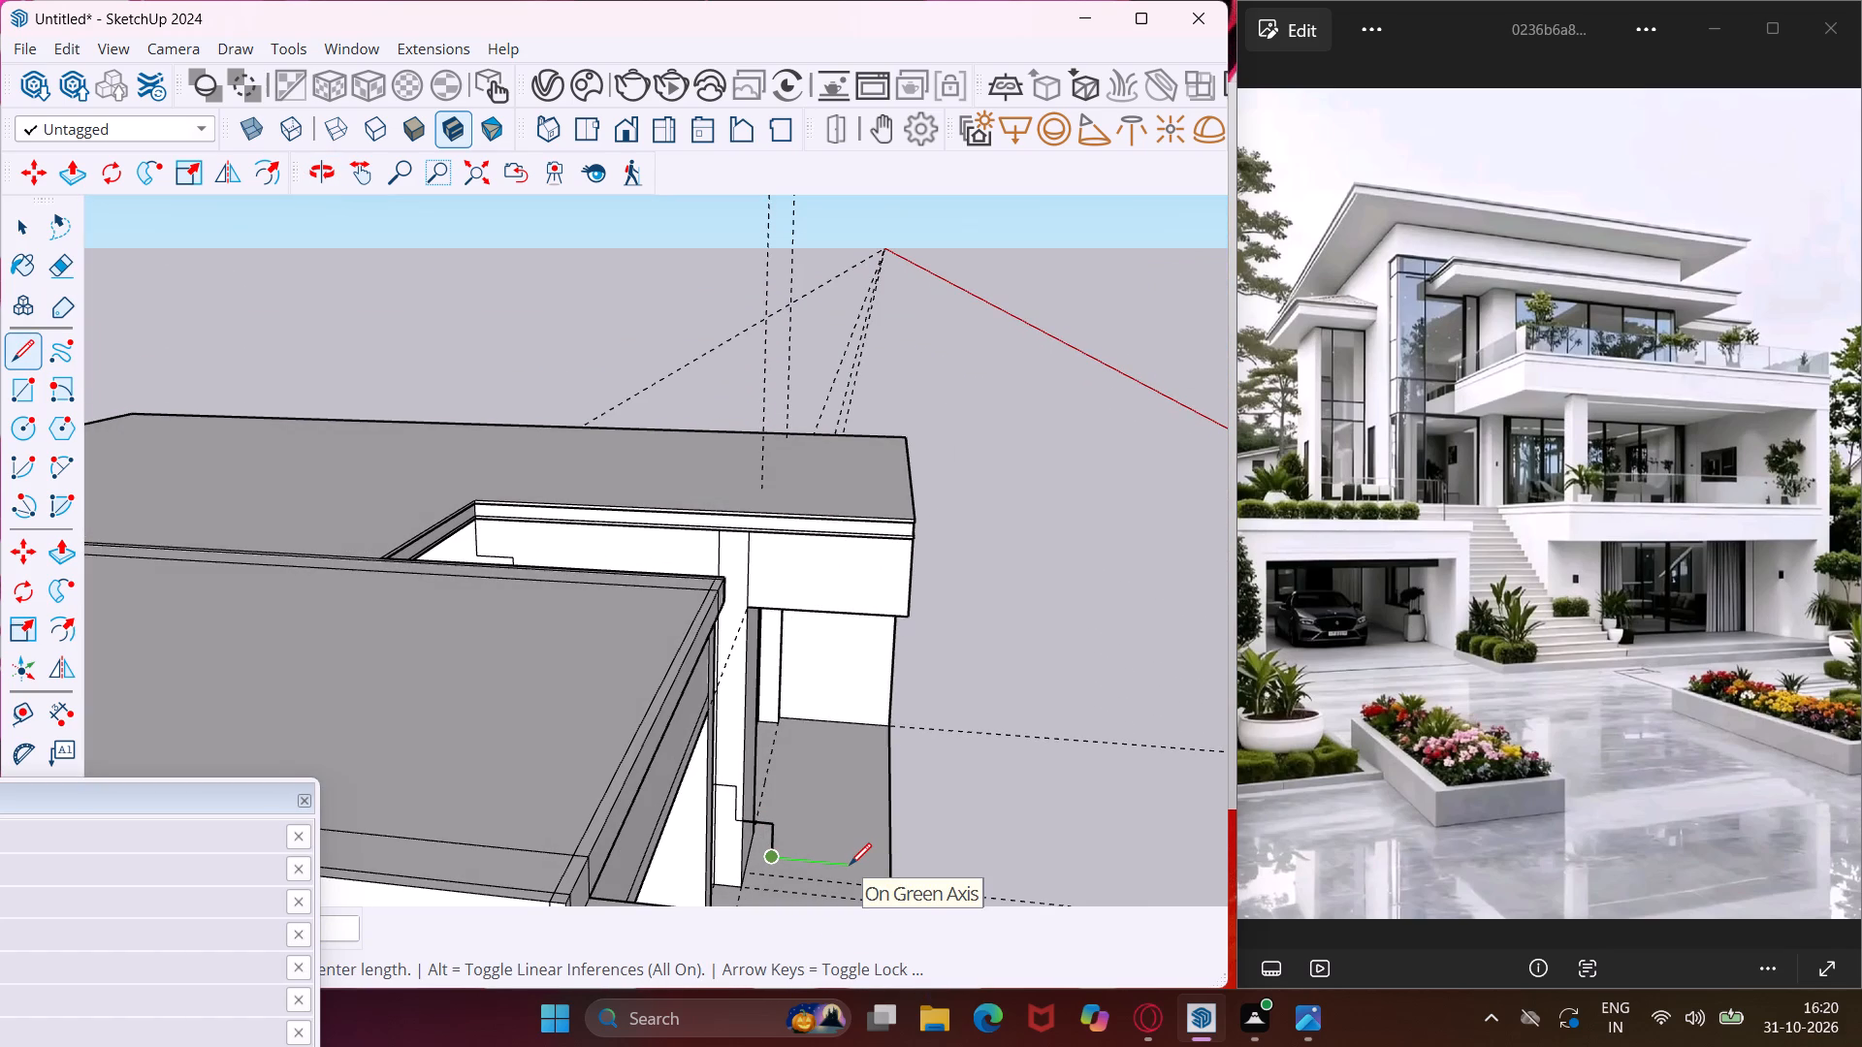
text(1')
key(Return)
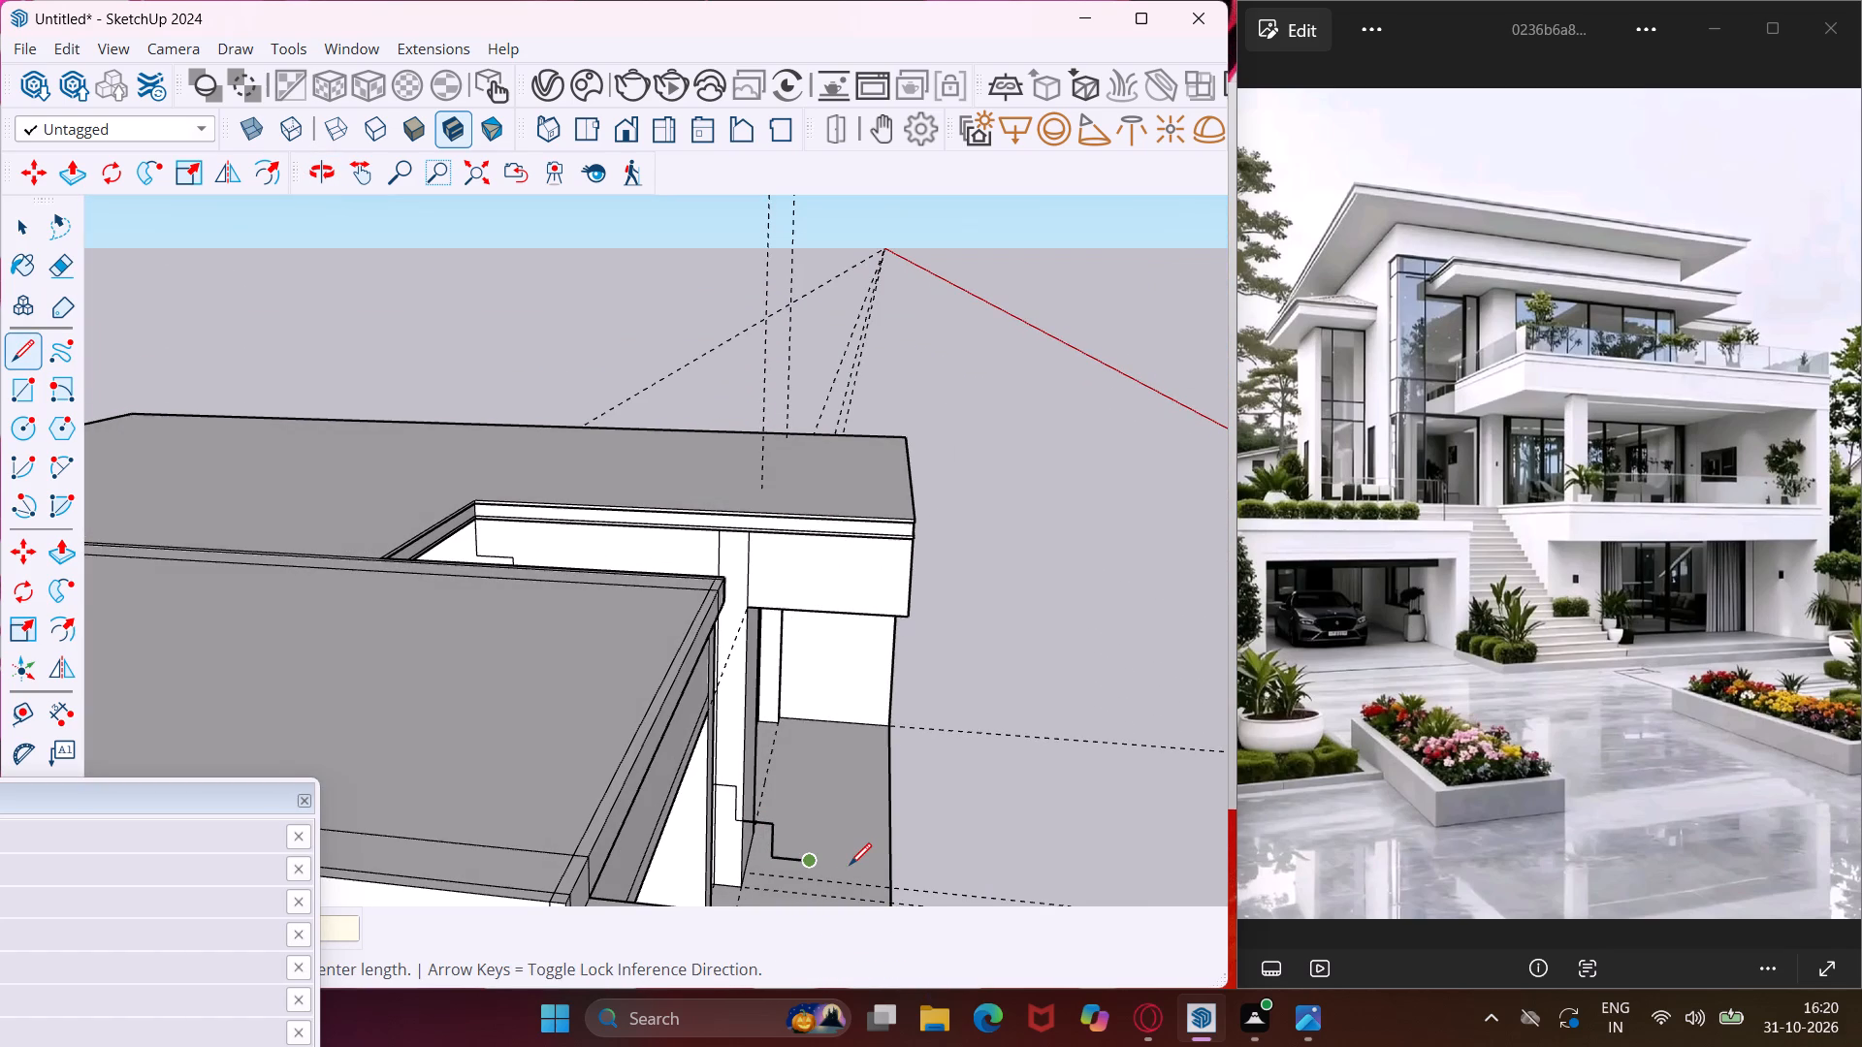
Draw the final 1' riser of the stair profile down along the blue axis to the floor.
scroll(841, 868, up, 4)
middle_drag(798, 888, 541, 742)
scroll(798, 888, up, 1)
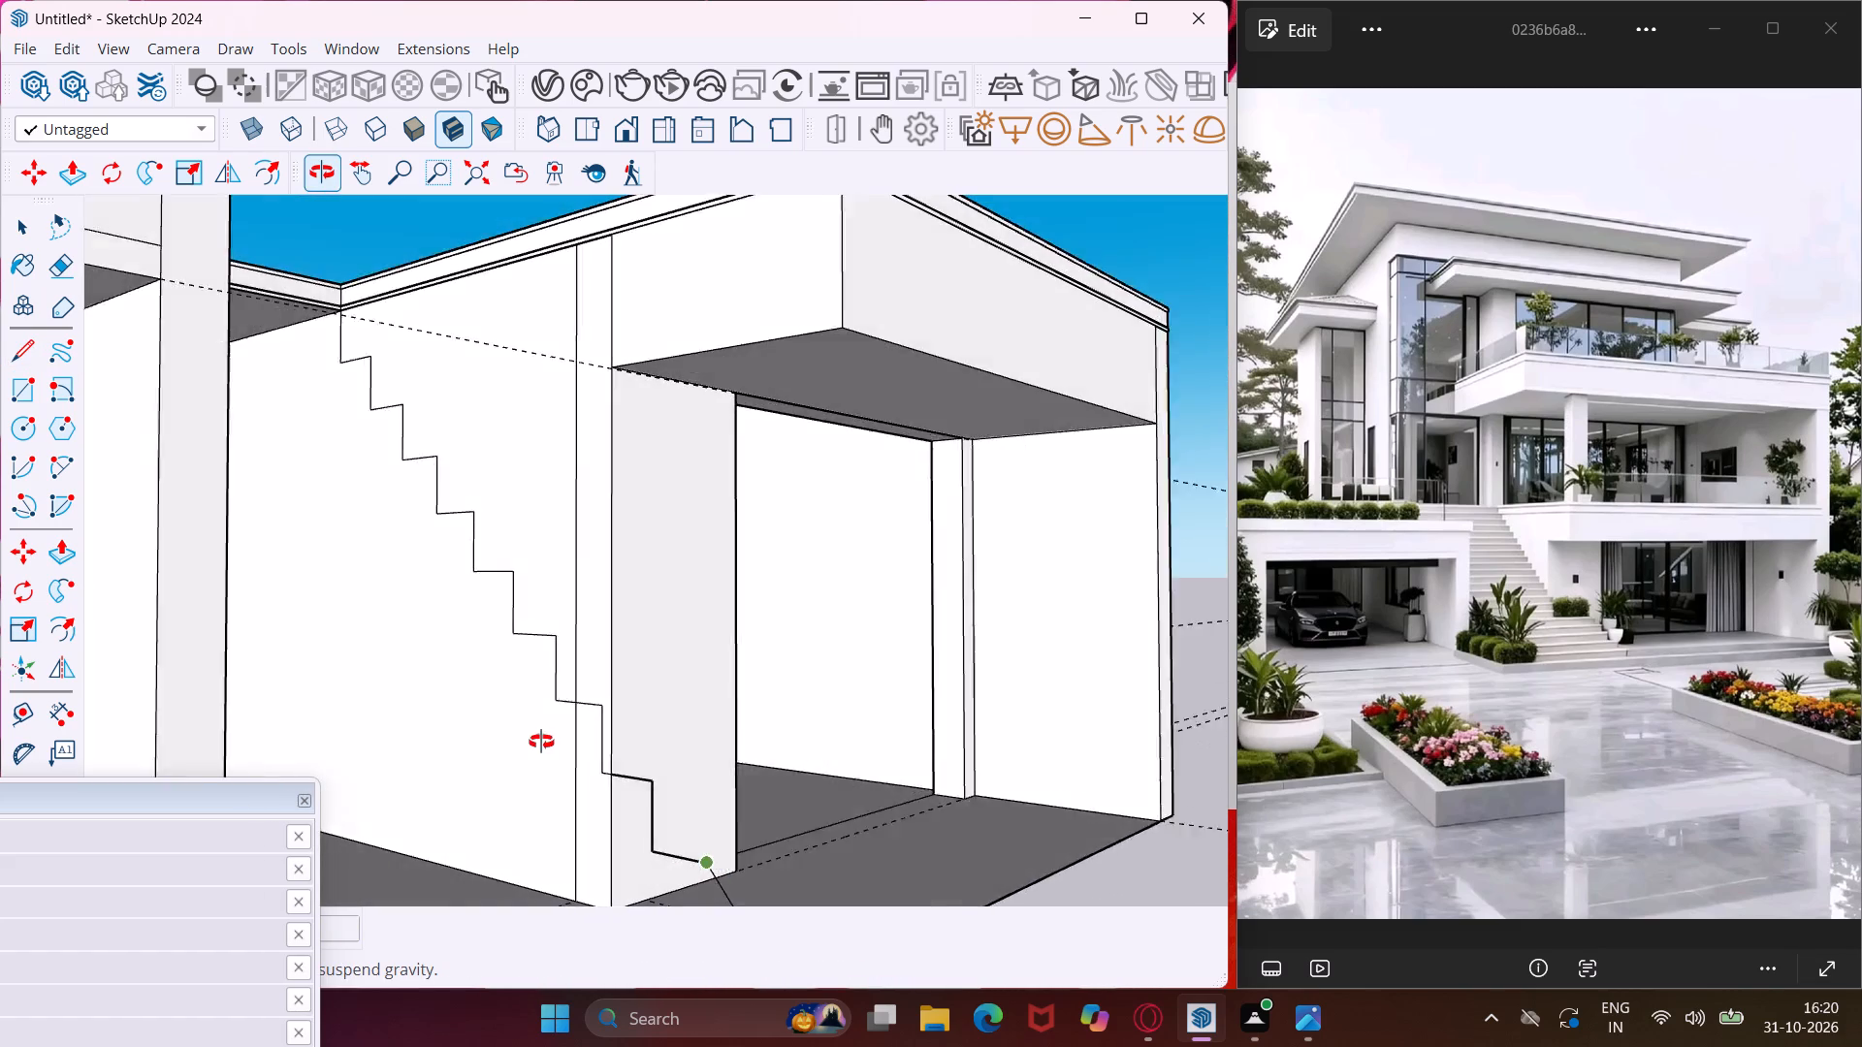
middle_drag(541, 742, 526, 714)
scroll(520, 712, down, 3)
scroll(648, 847, up, 3)
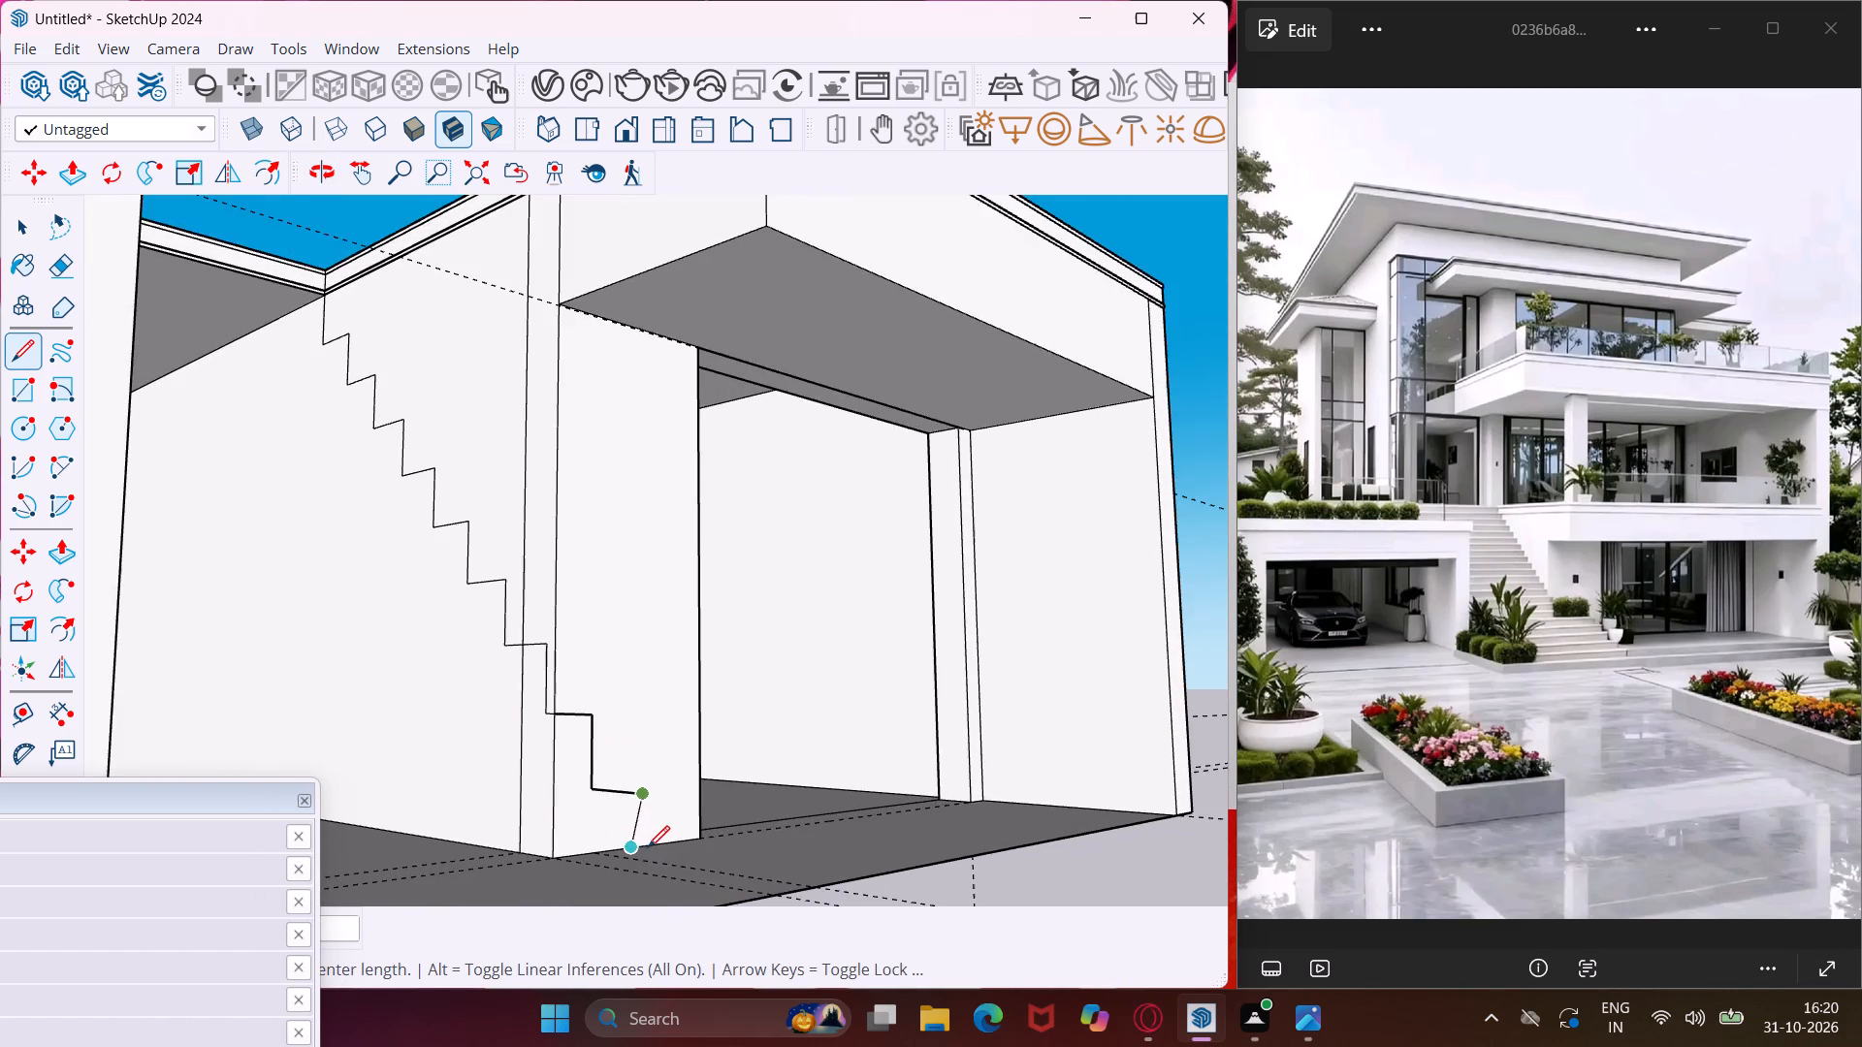
scroll(648, 847, up, 4)
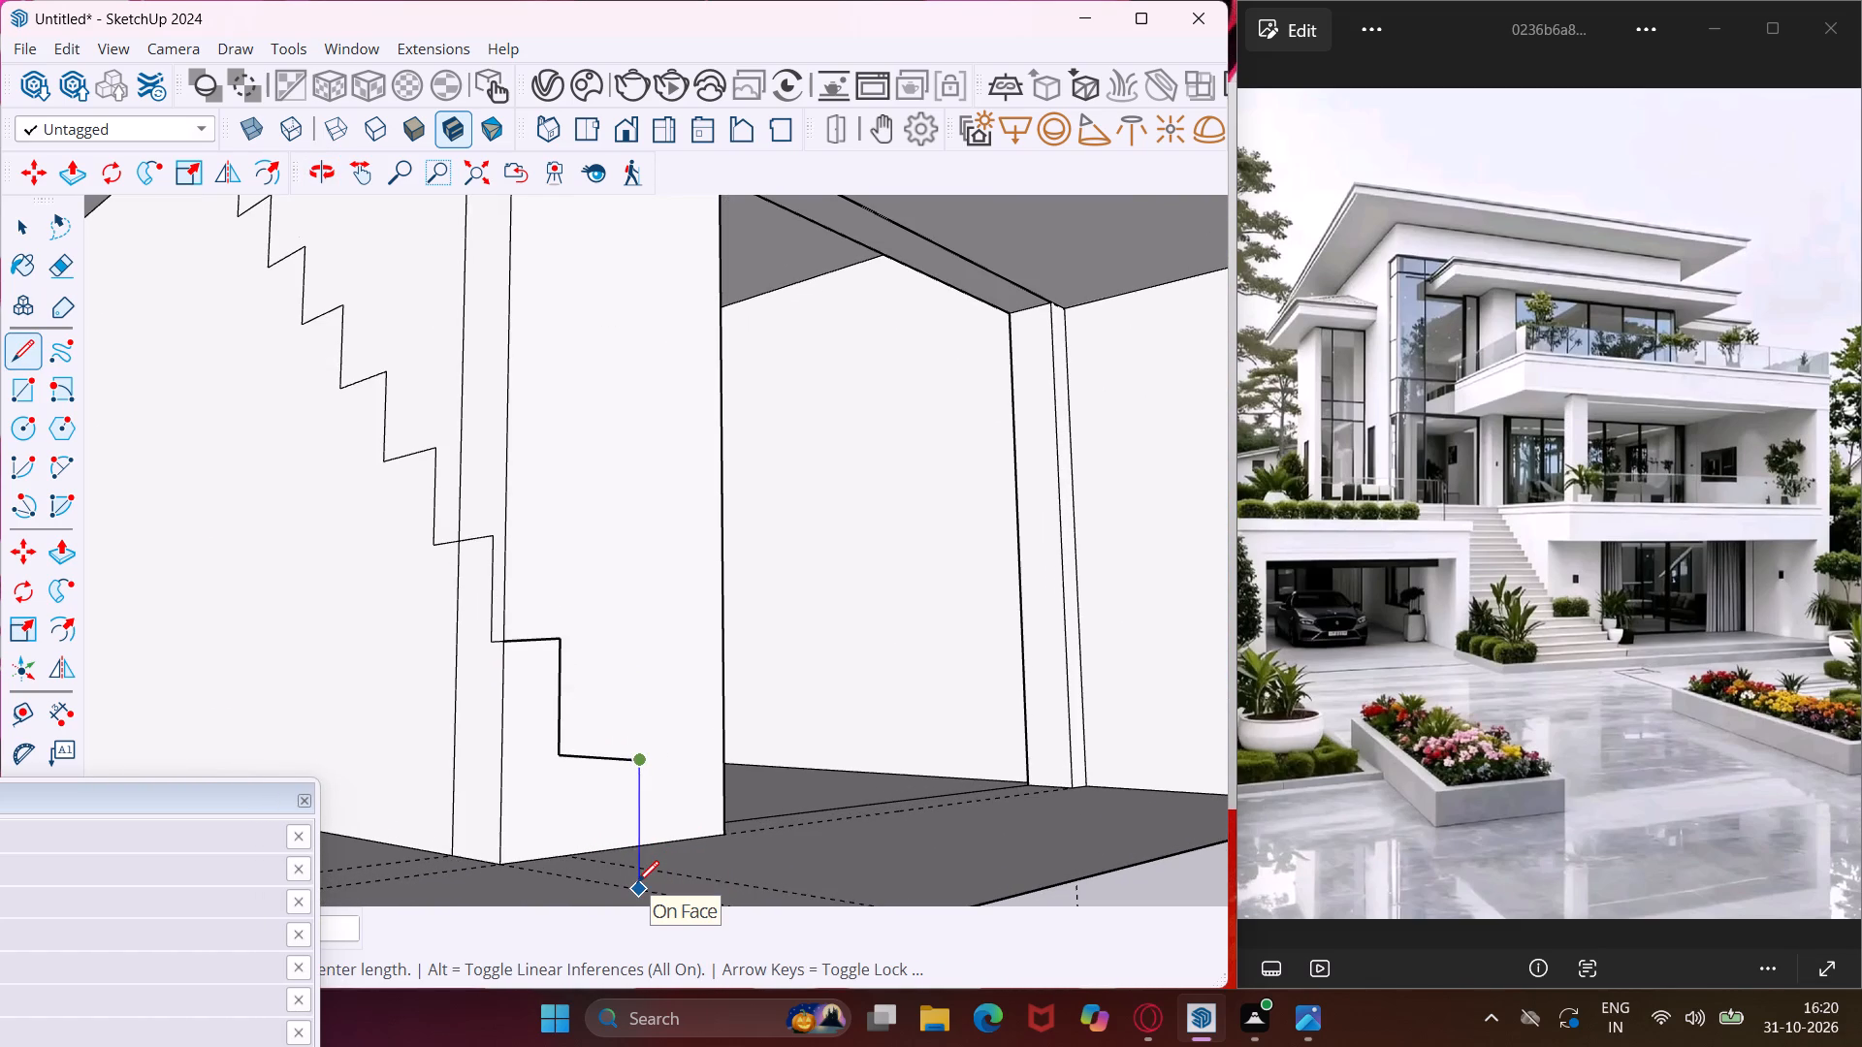
text(1')
key(Return)
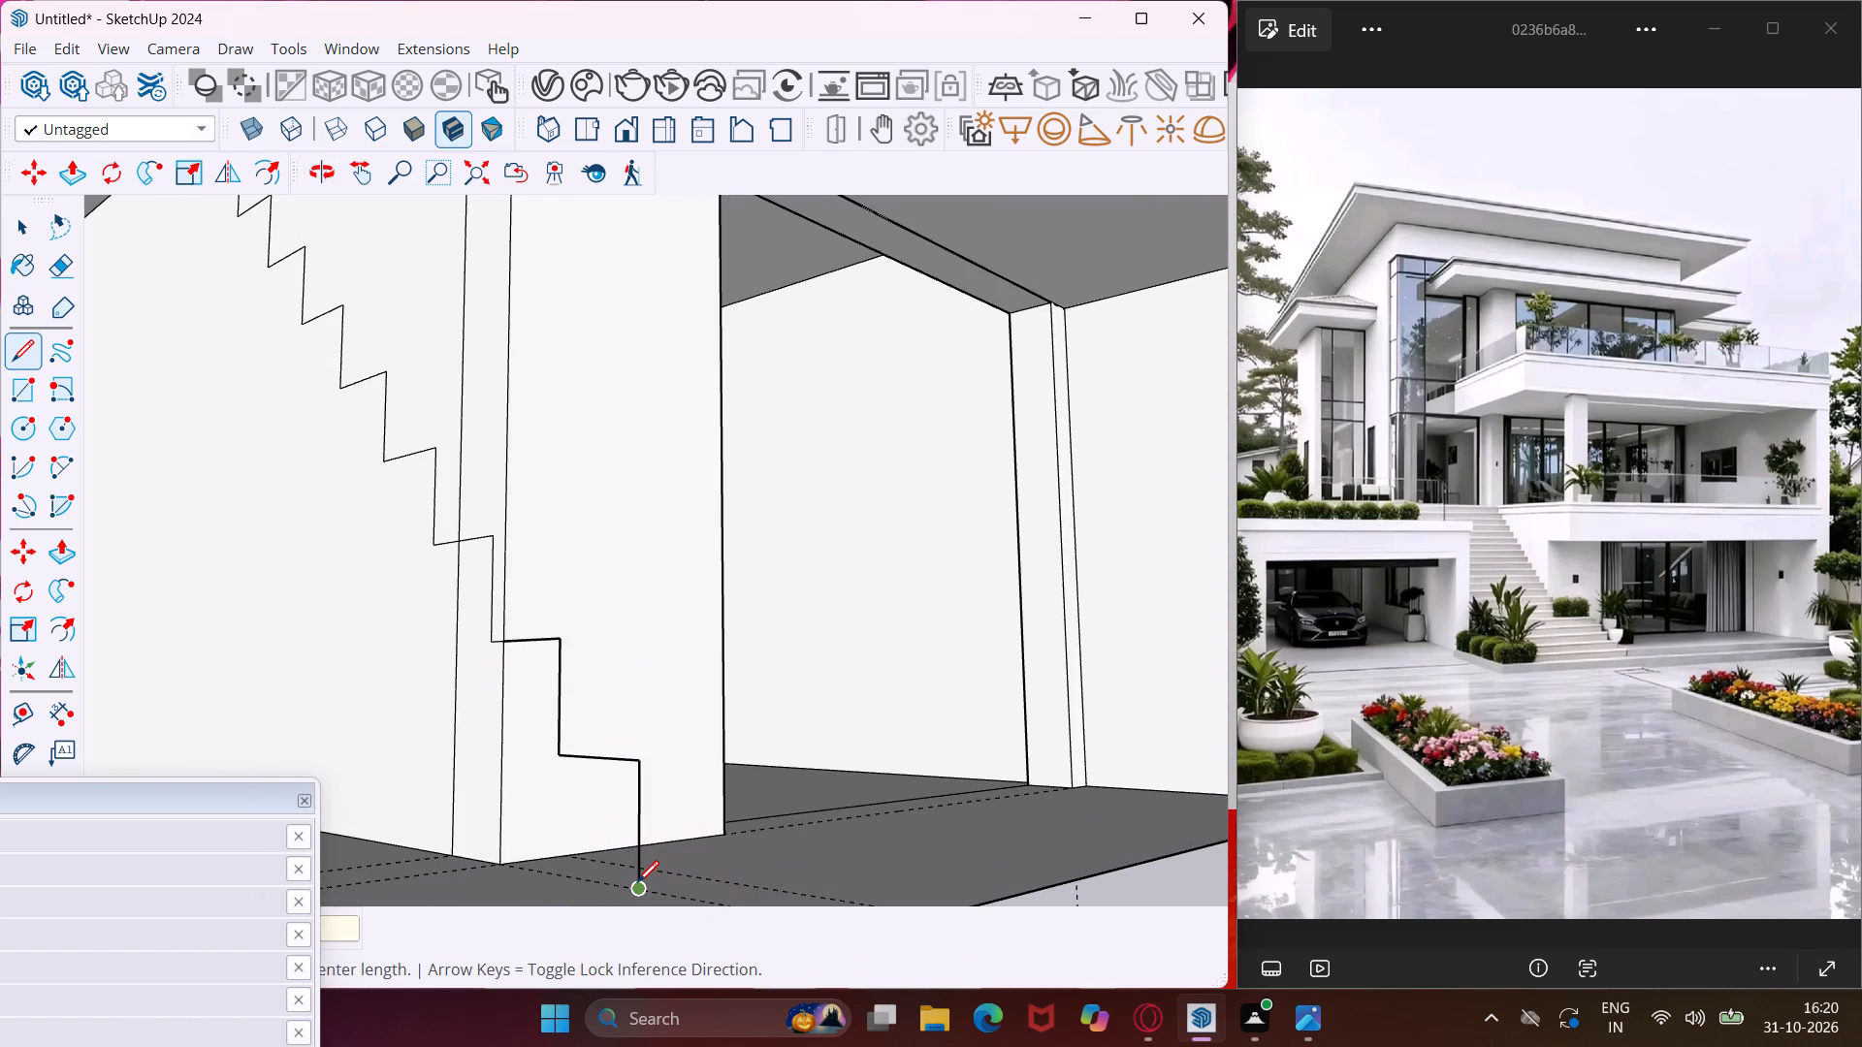
Close the bottom of the stair profile with a line from the last riser back to the wall base.
scroll(637, 882, down, 1)
middle_drag(637, 882, 691, 868)
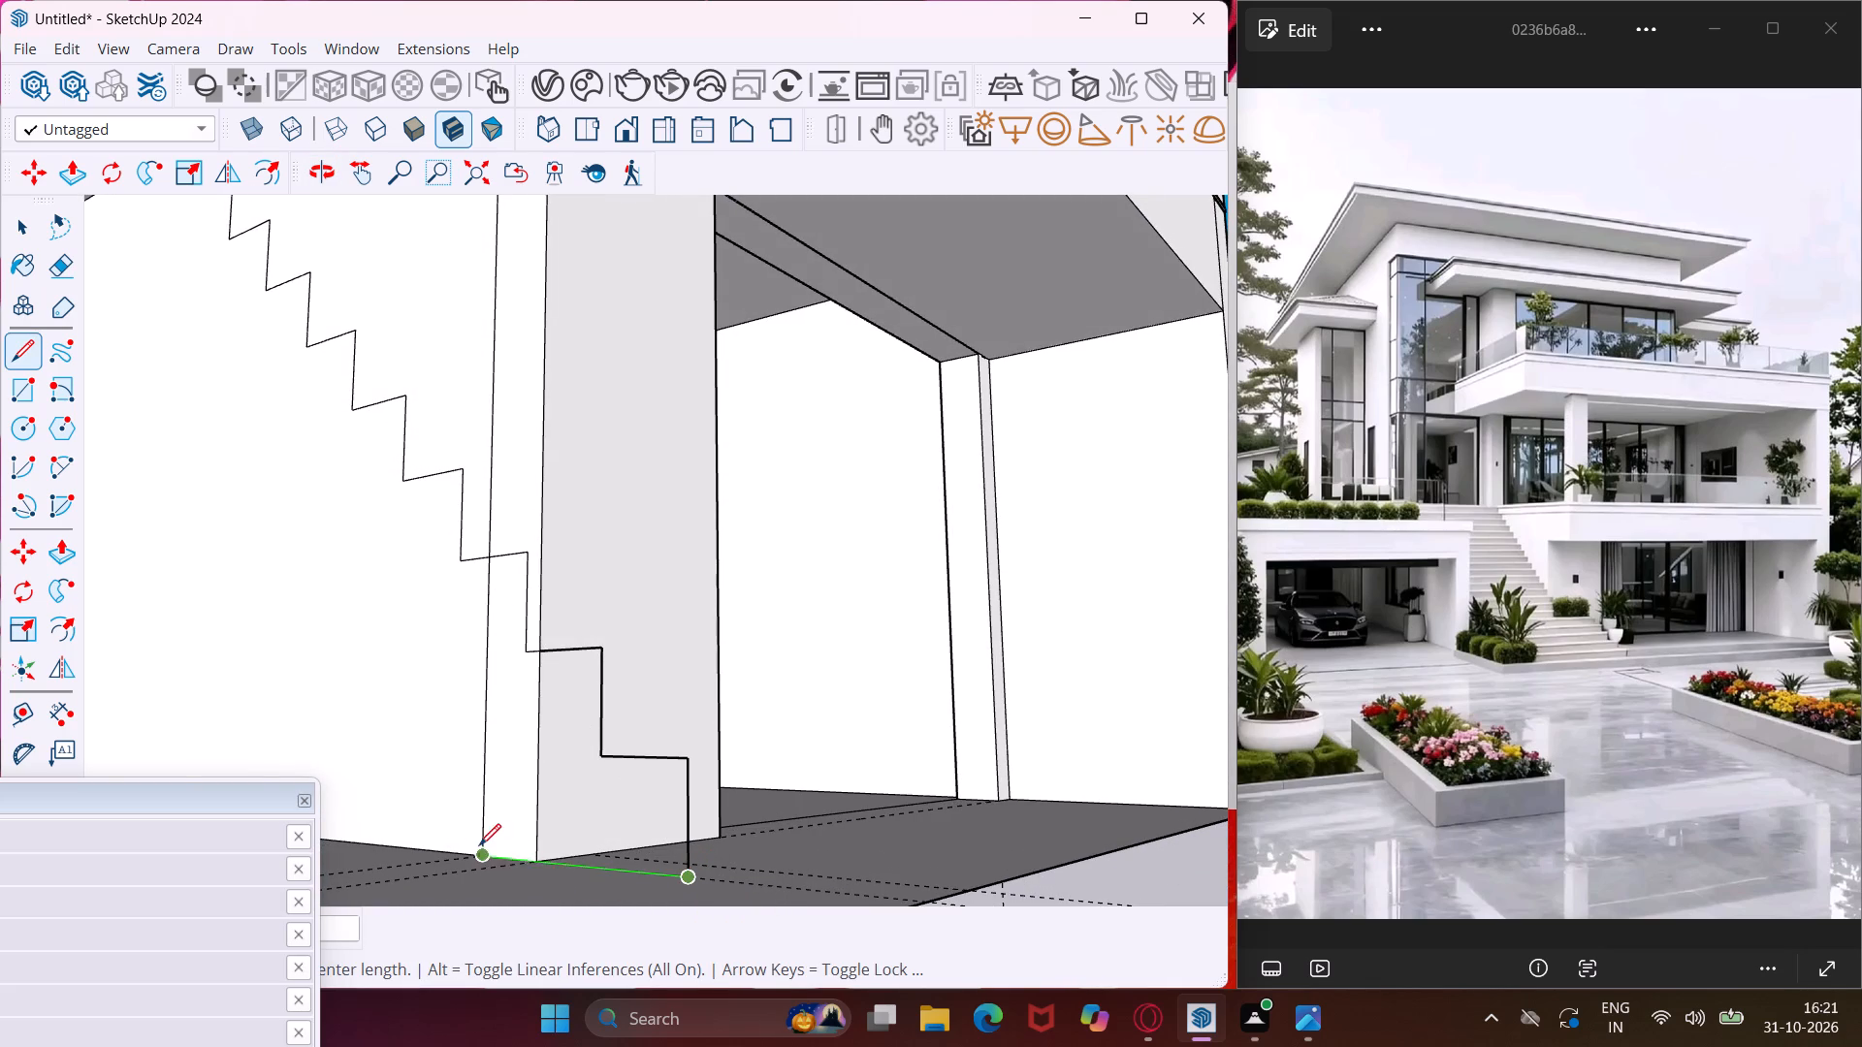
middle_drag(479, 845, 459, 931)
scroll(444, 902, down, 9)
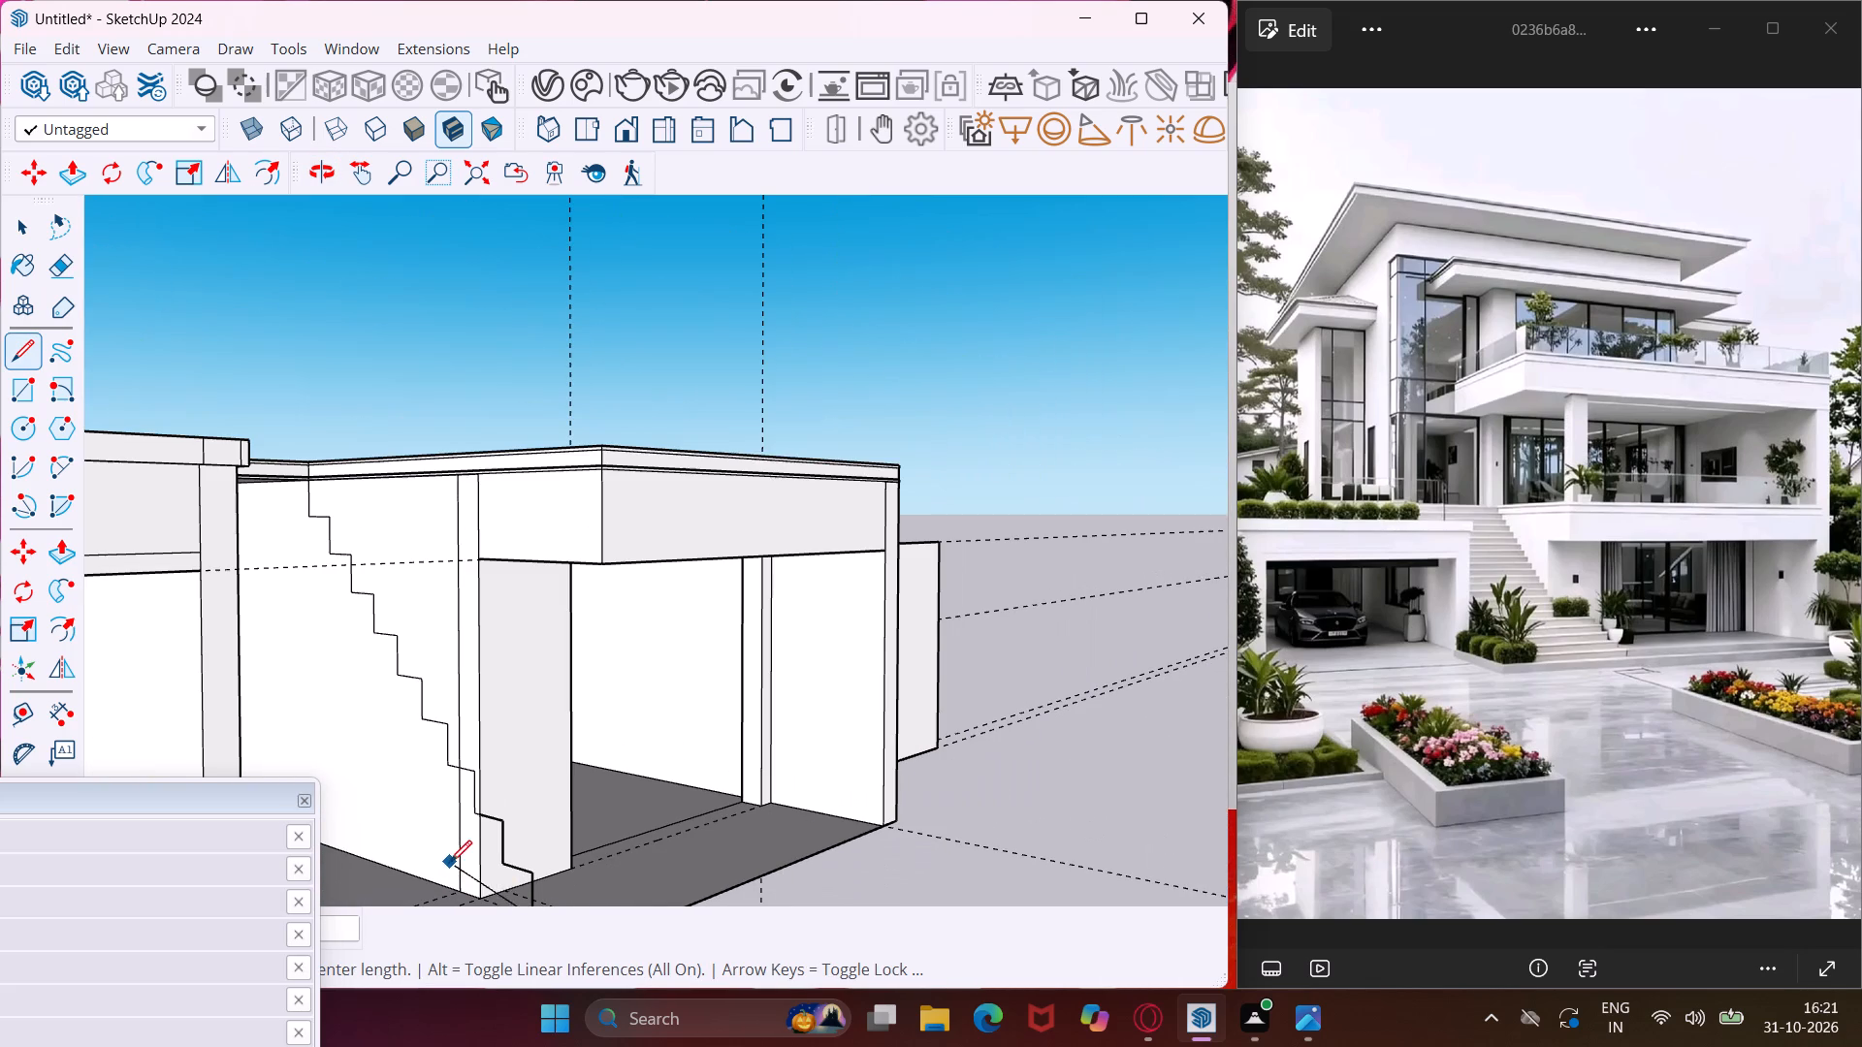
click(474, 906)
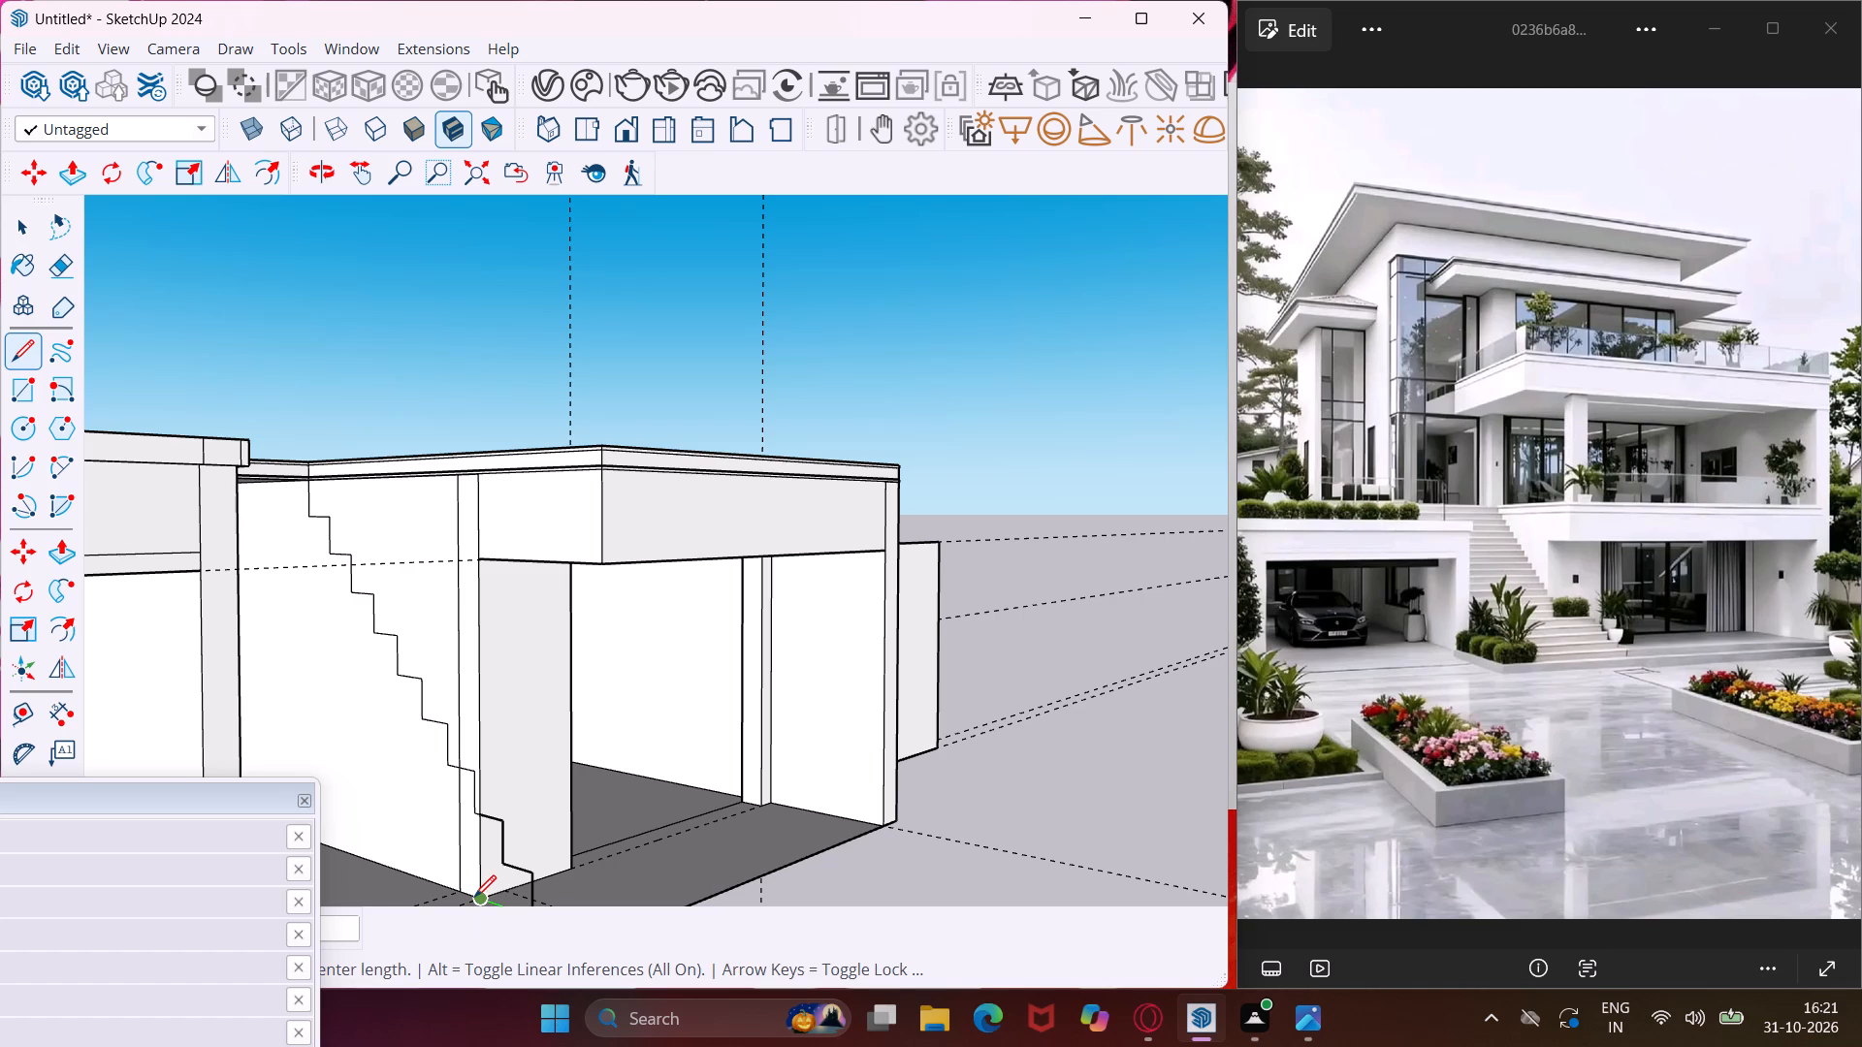
click(474, 897)
key(Escape)
key(space)
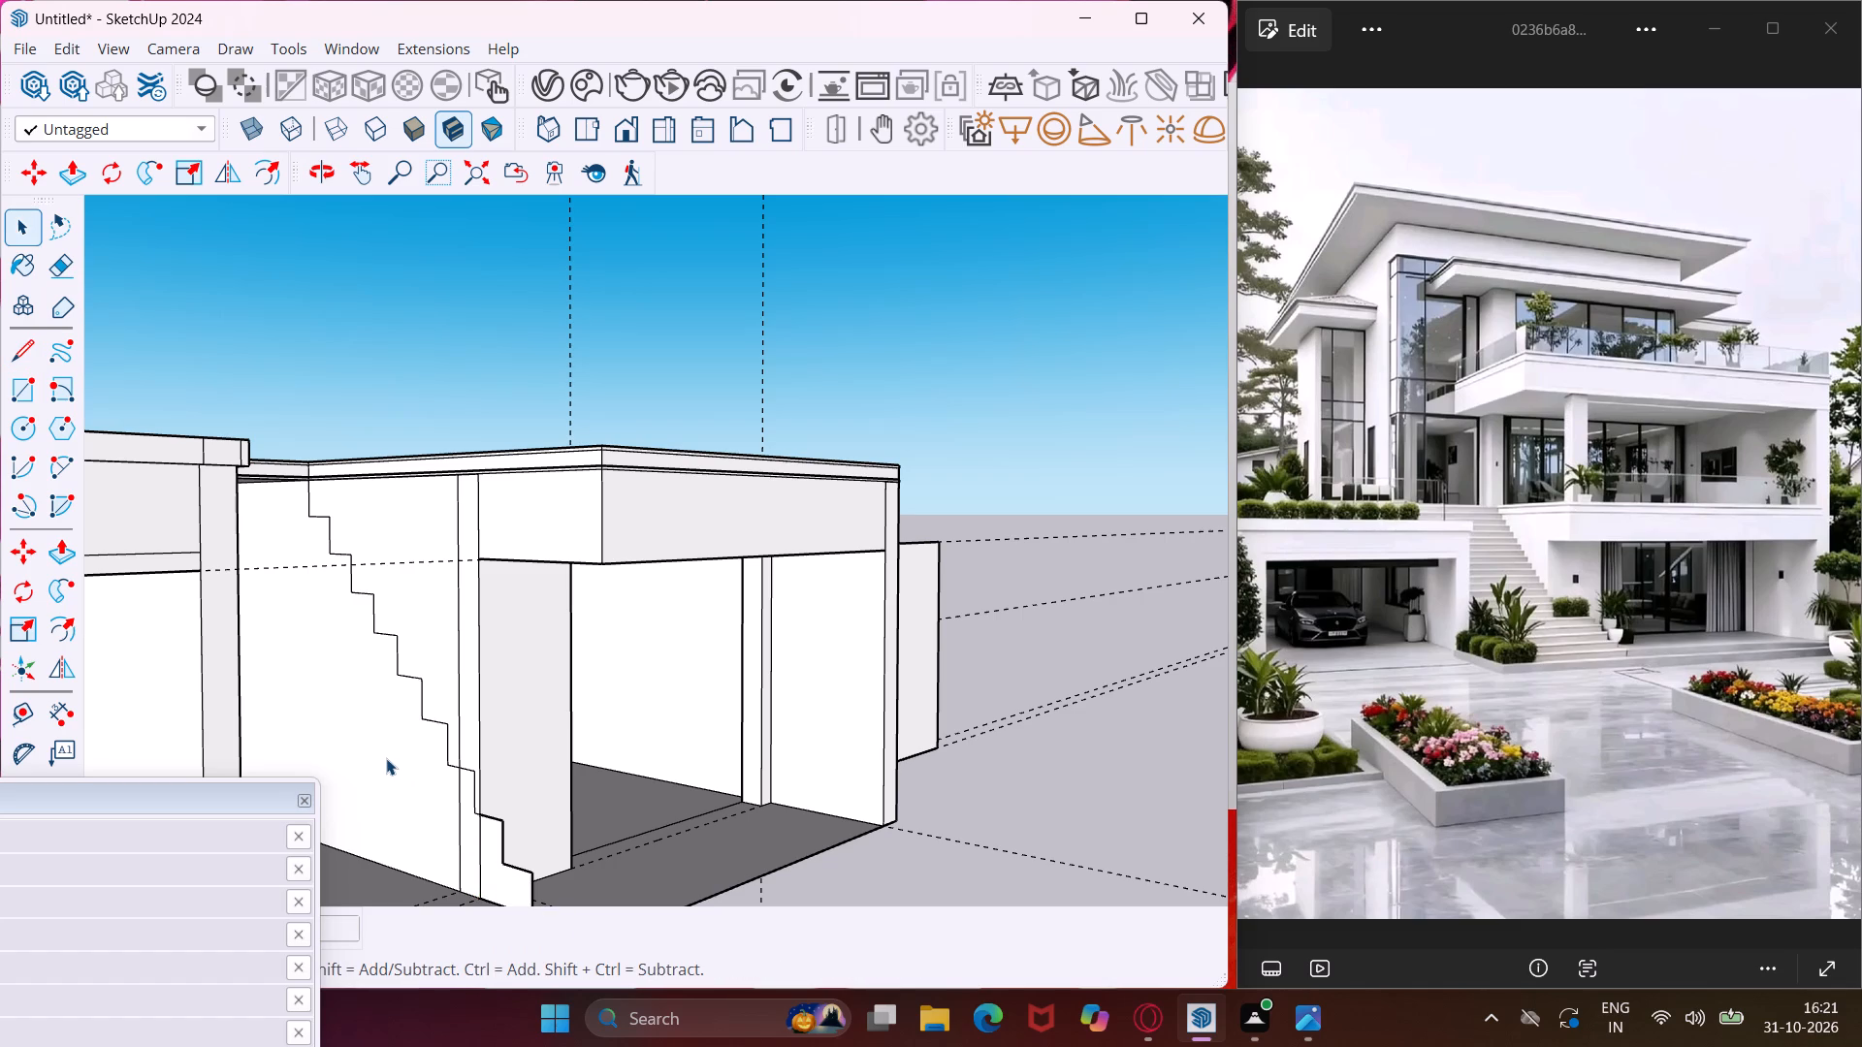
Draw a 1' line along the stair wall face's upper edge, starting at the top corner of the stair profile.
click(397, 735)
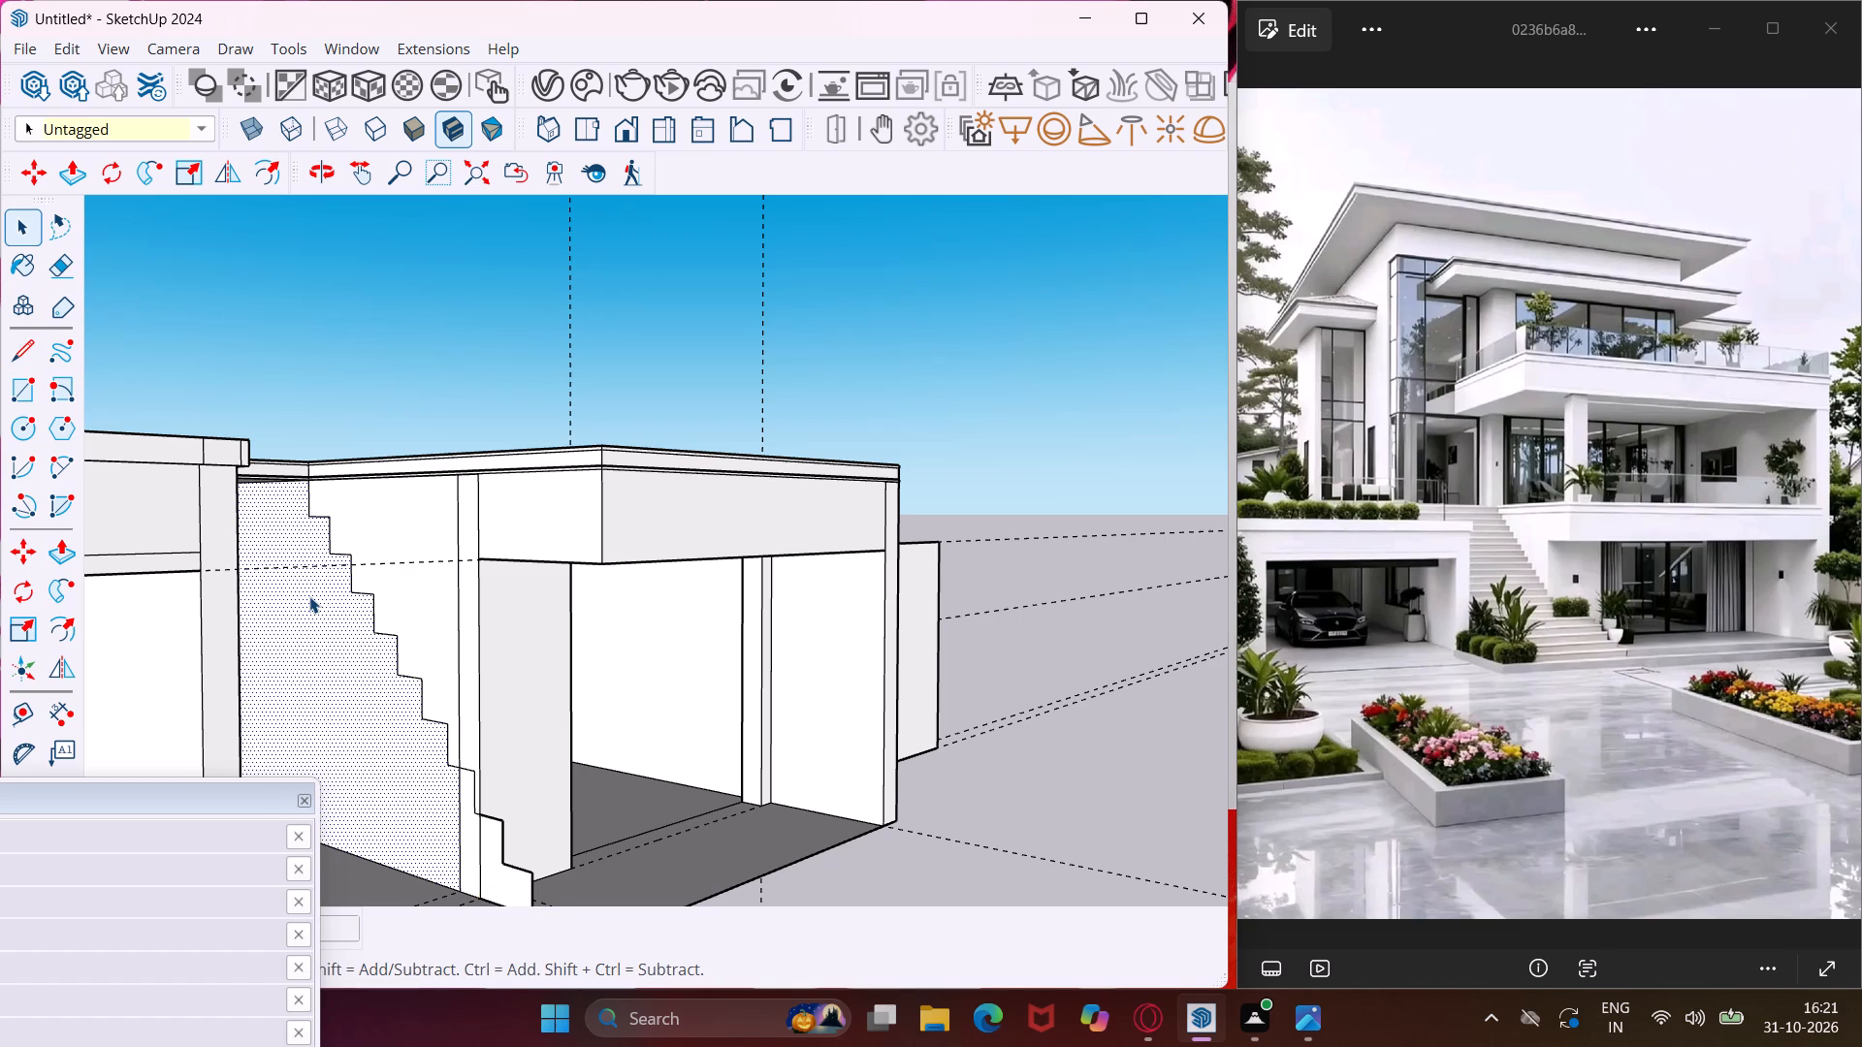
click(7, 350)
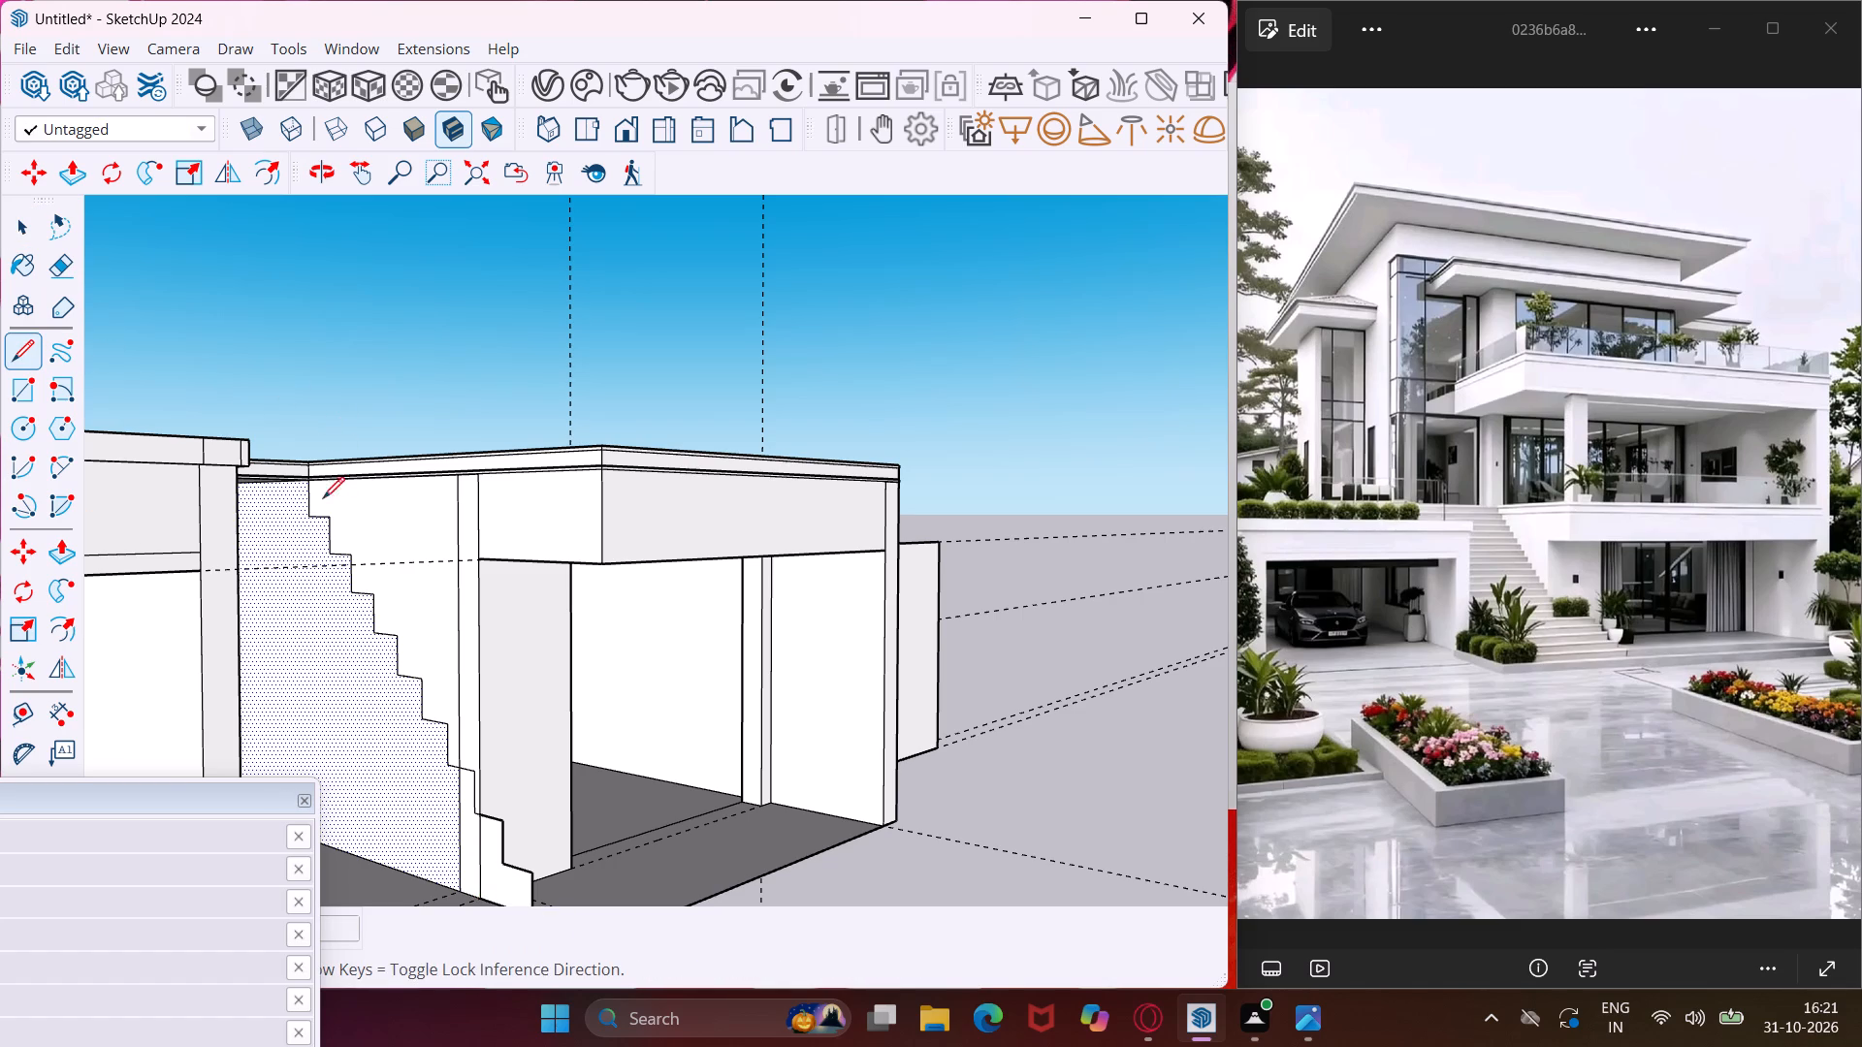
middle_drag(306, 517, 377, 643)
scroll(287, 525, up, 6)
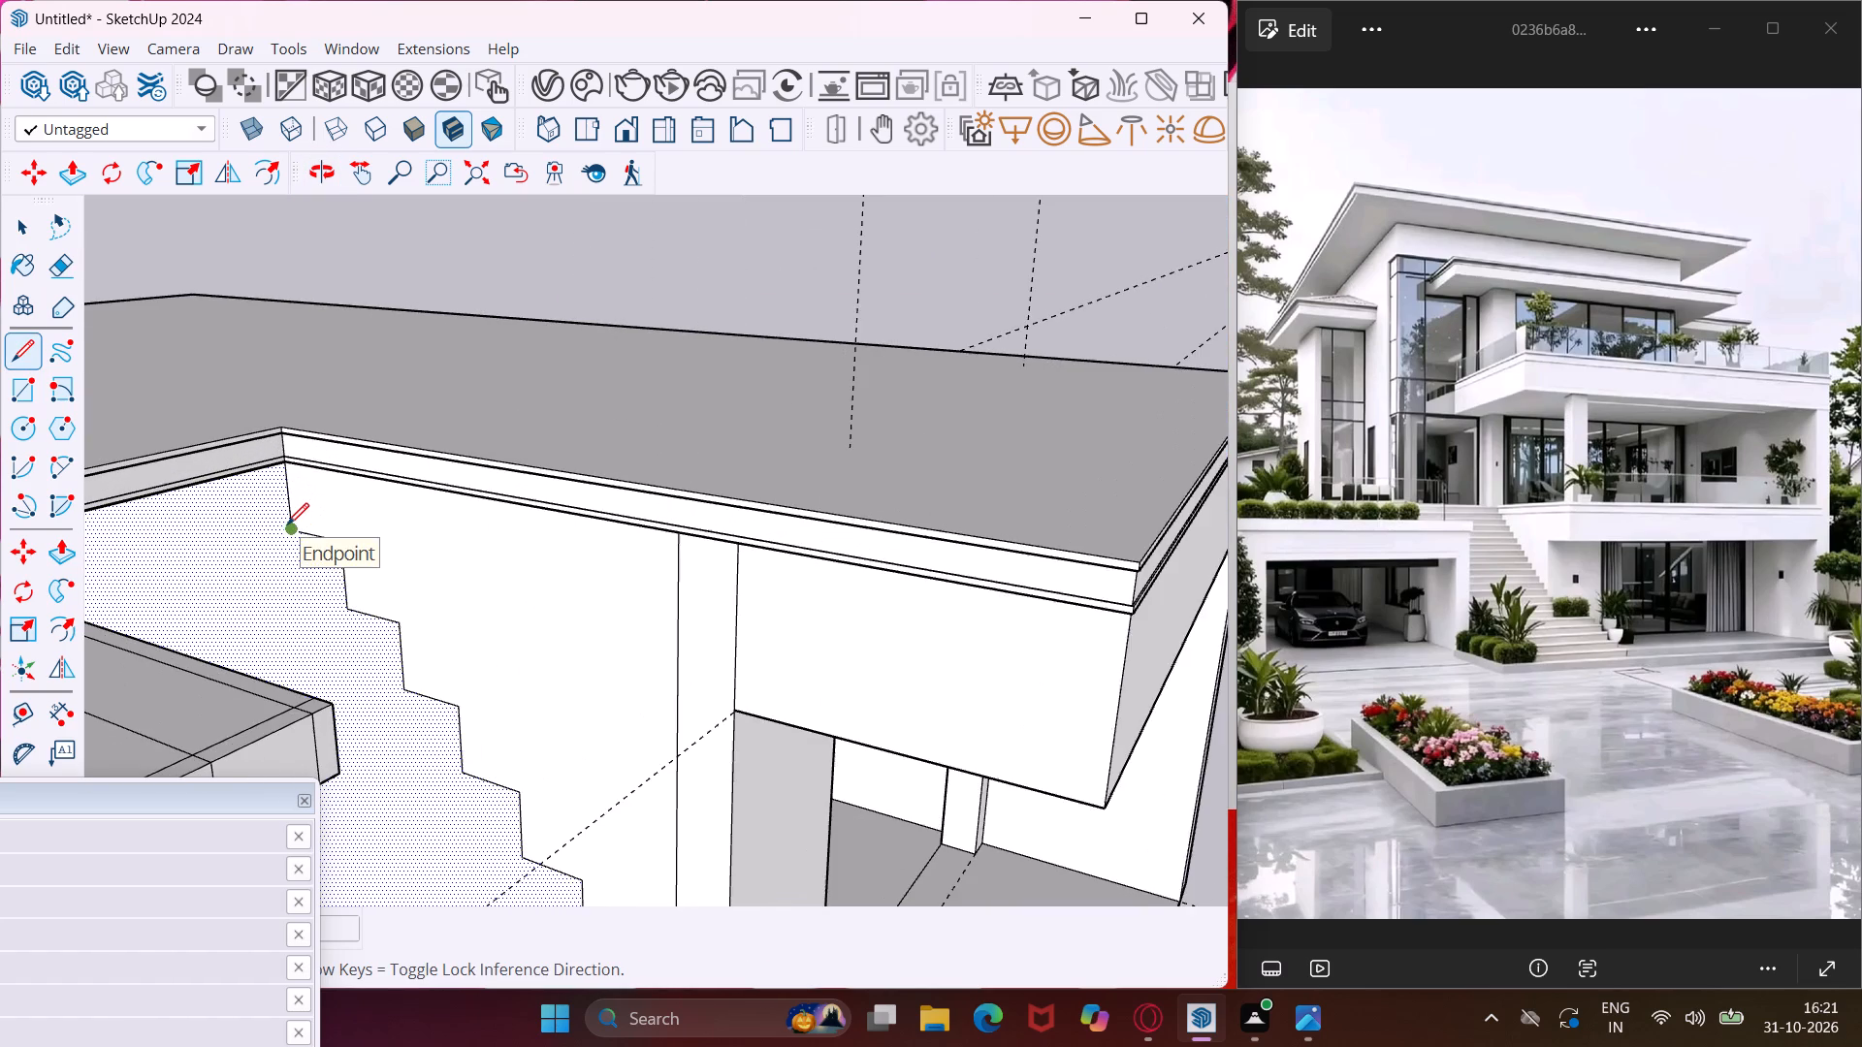
scroll(287, 524, up, 1)
middle_drag(287, 524, 248, 470)
scroll(275, 494, up, 4)
middle_drag(287, 494, 344, 378)
scroll(287, 494, up, 1)
middle_drag(348, 391, 181, 519)
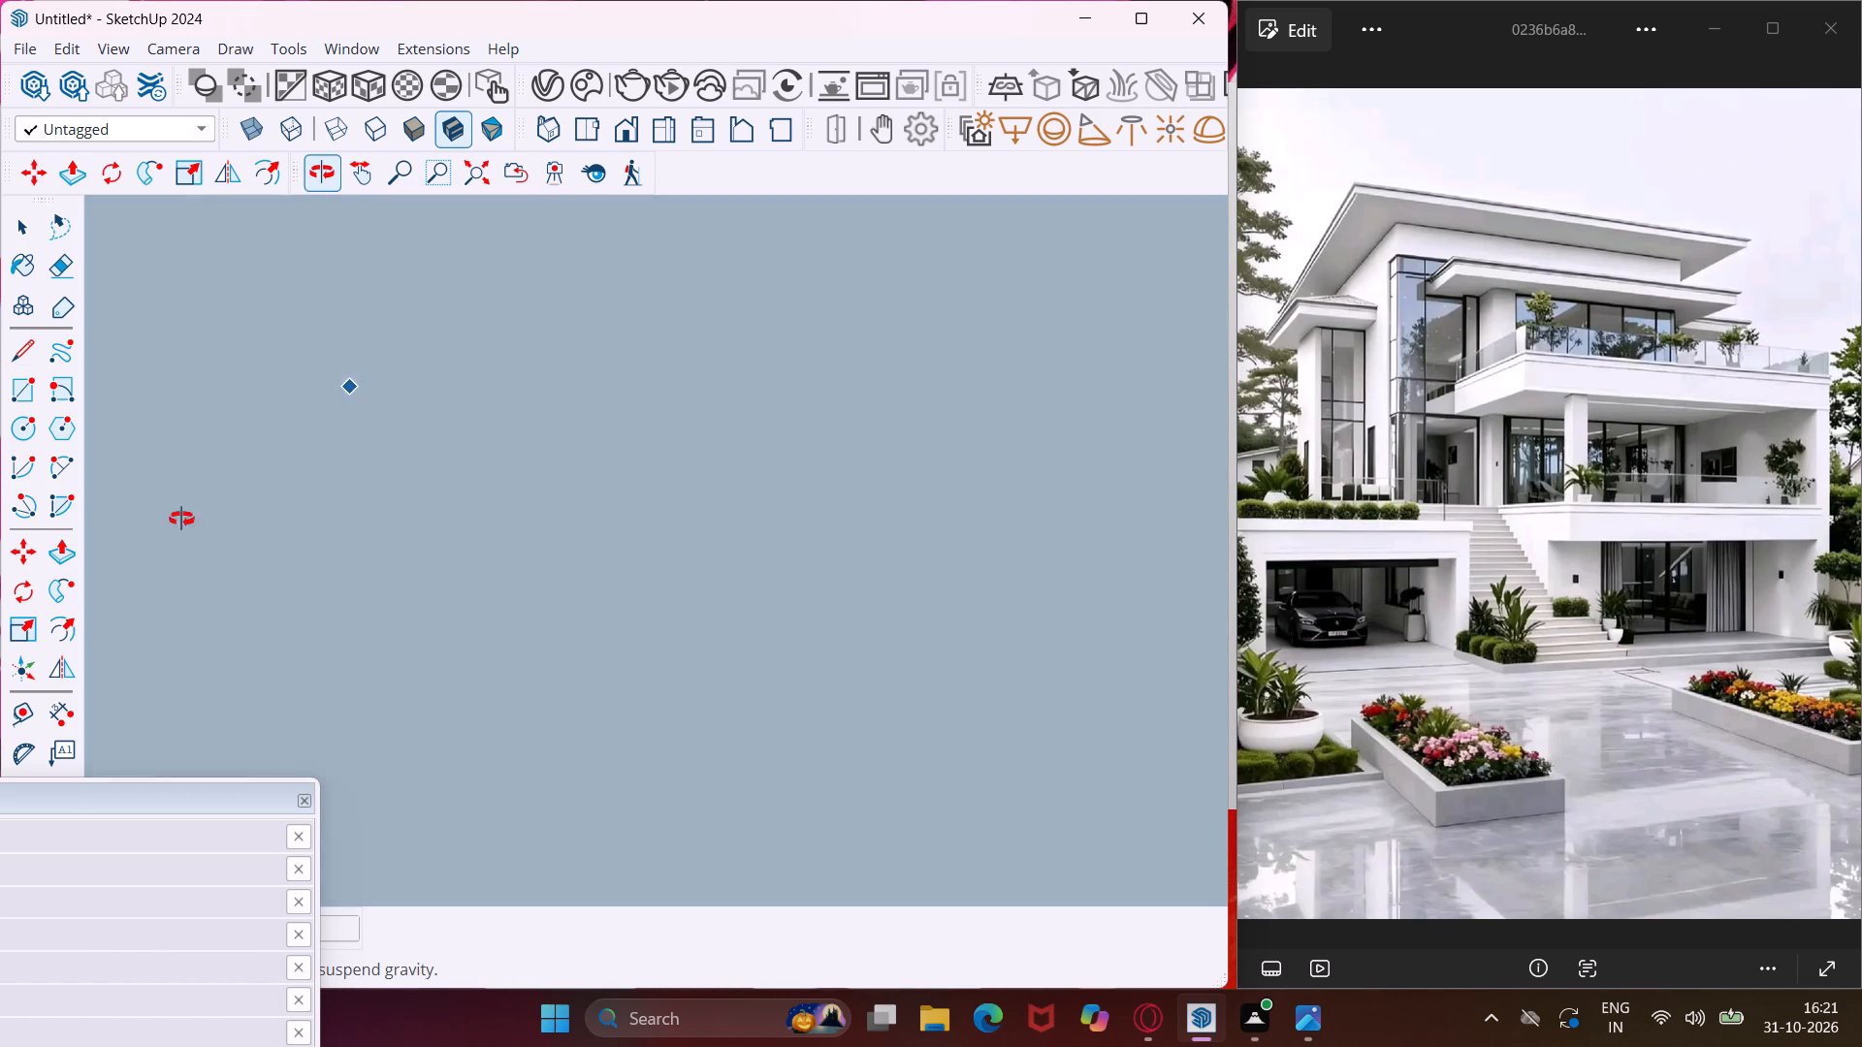
middle_drag(181, 519, 138, 570)
scroll(328, 531, down, 20)
scroll(328, 531, down, 3)
scroll(339, 549, up, 1)
scroll(339, 549, down, 5)
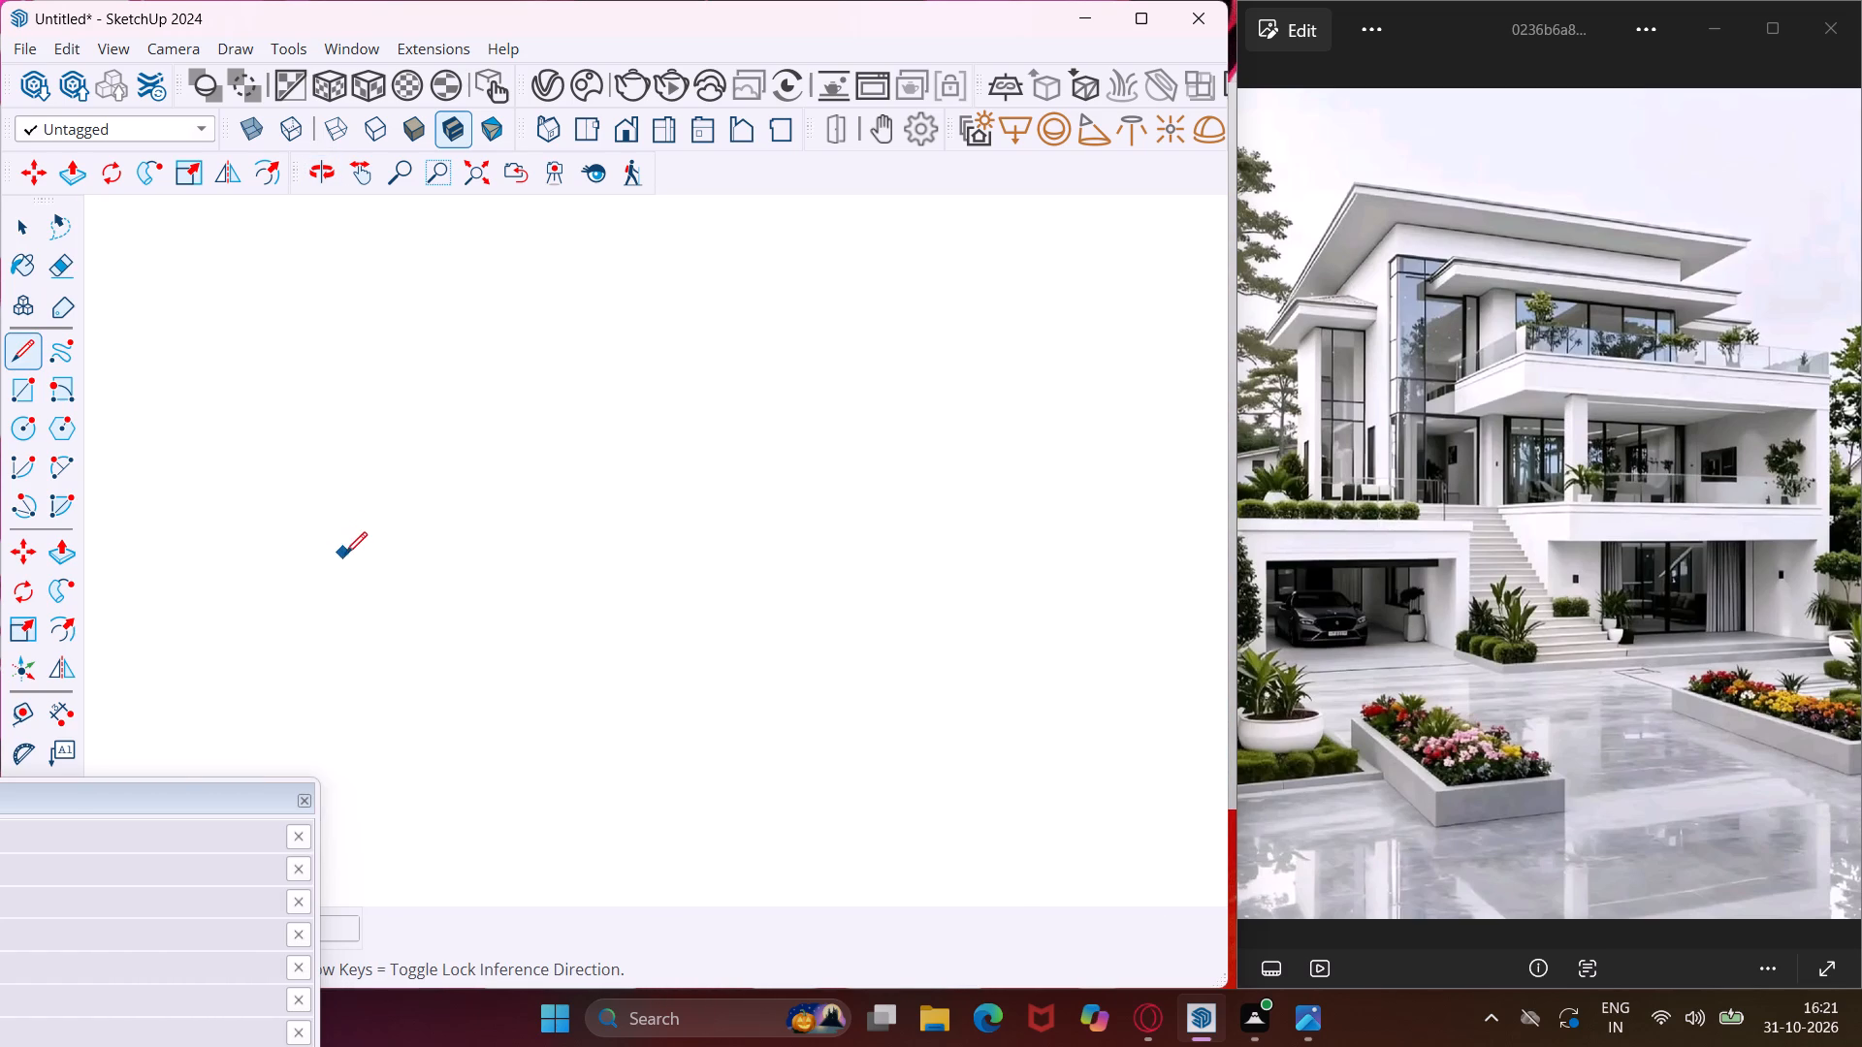
scroll(345, 554, down, 14)
scroll(329, 568, down, 20)
scroll(329, 568, down, 8)
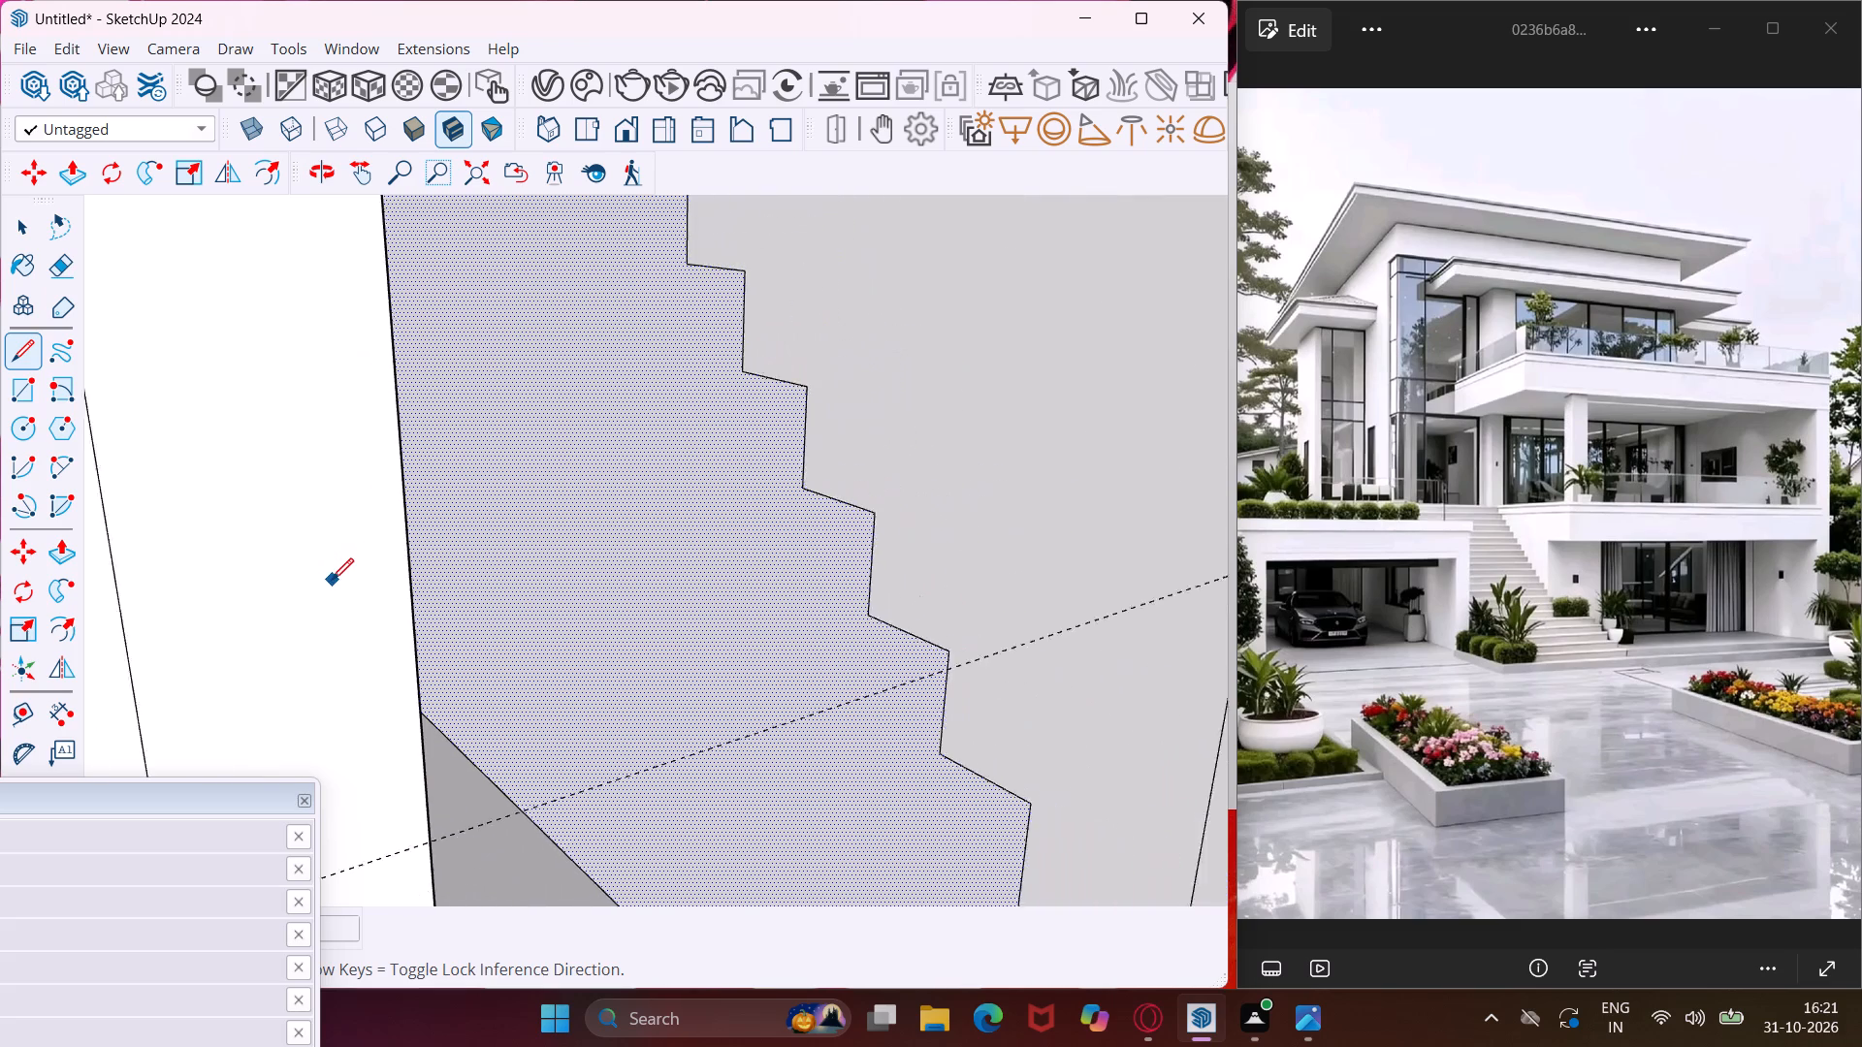
scroll(332, 580, down, 8)
middle_drag(454, 430, 443, 316)
scroll(499, 305, up, 9)
scroll(682, 276, up, 5)
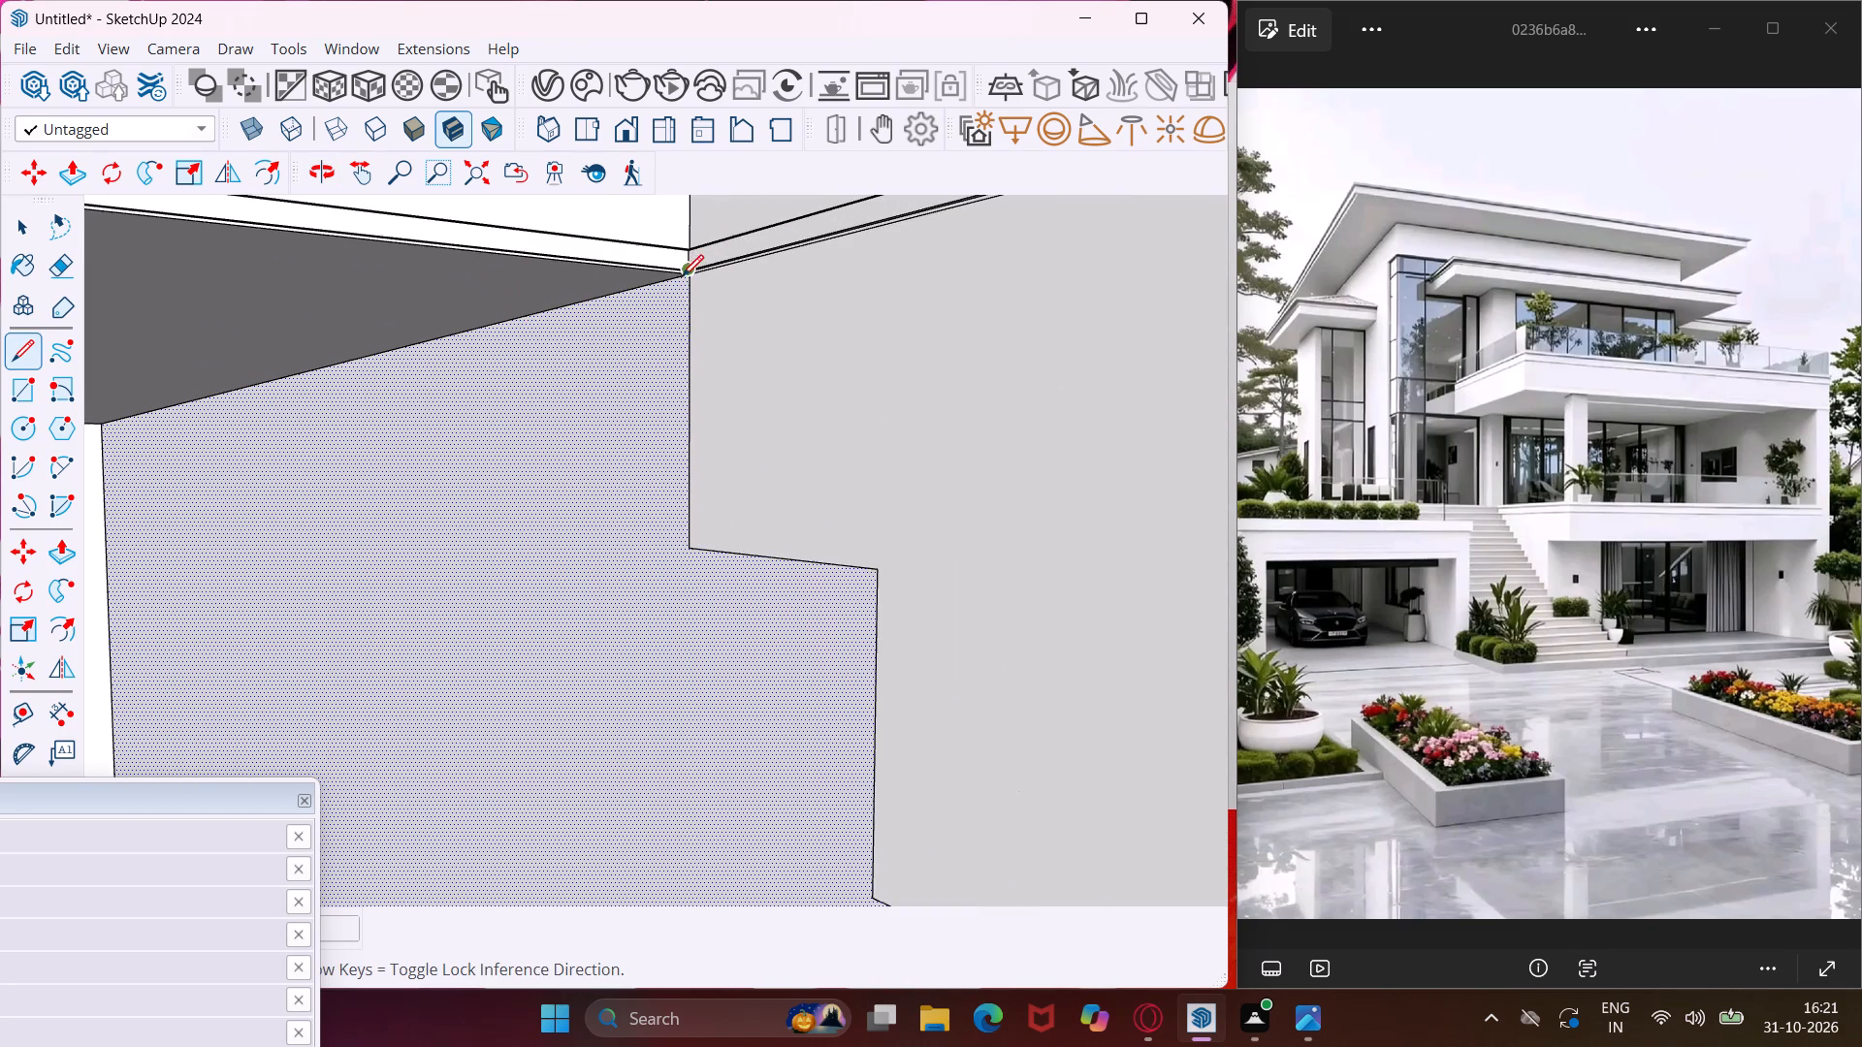
middle_drag(683, 276, 737, 198)
scroll(690, 283, up, 3)
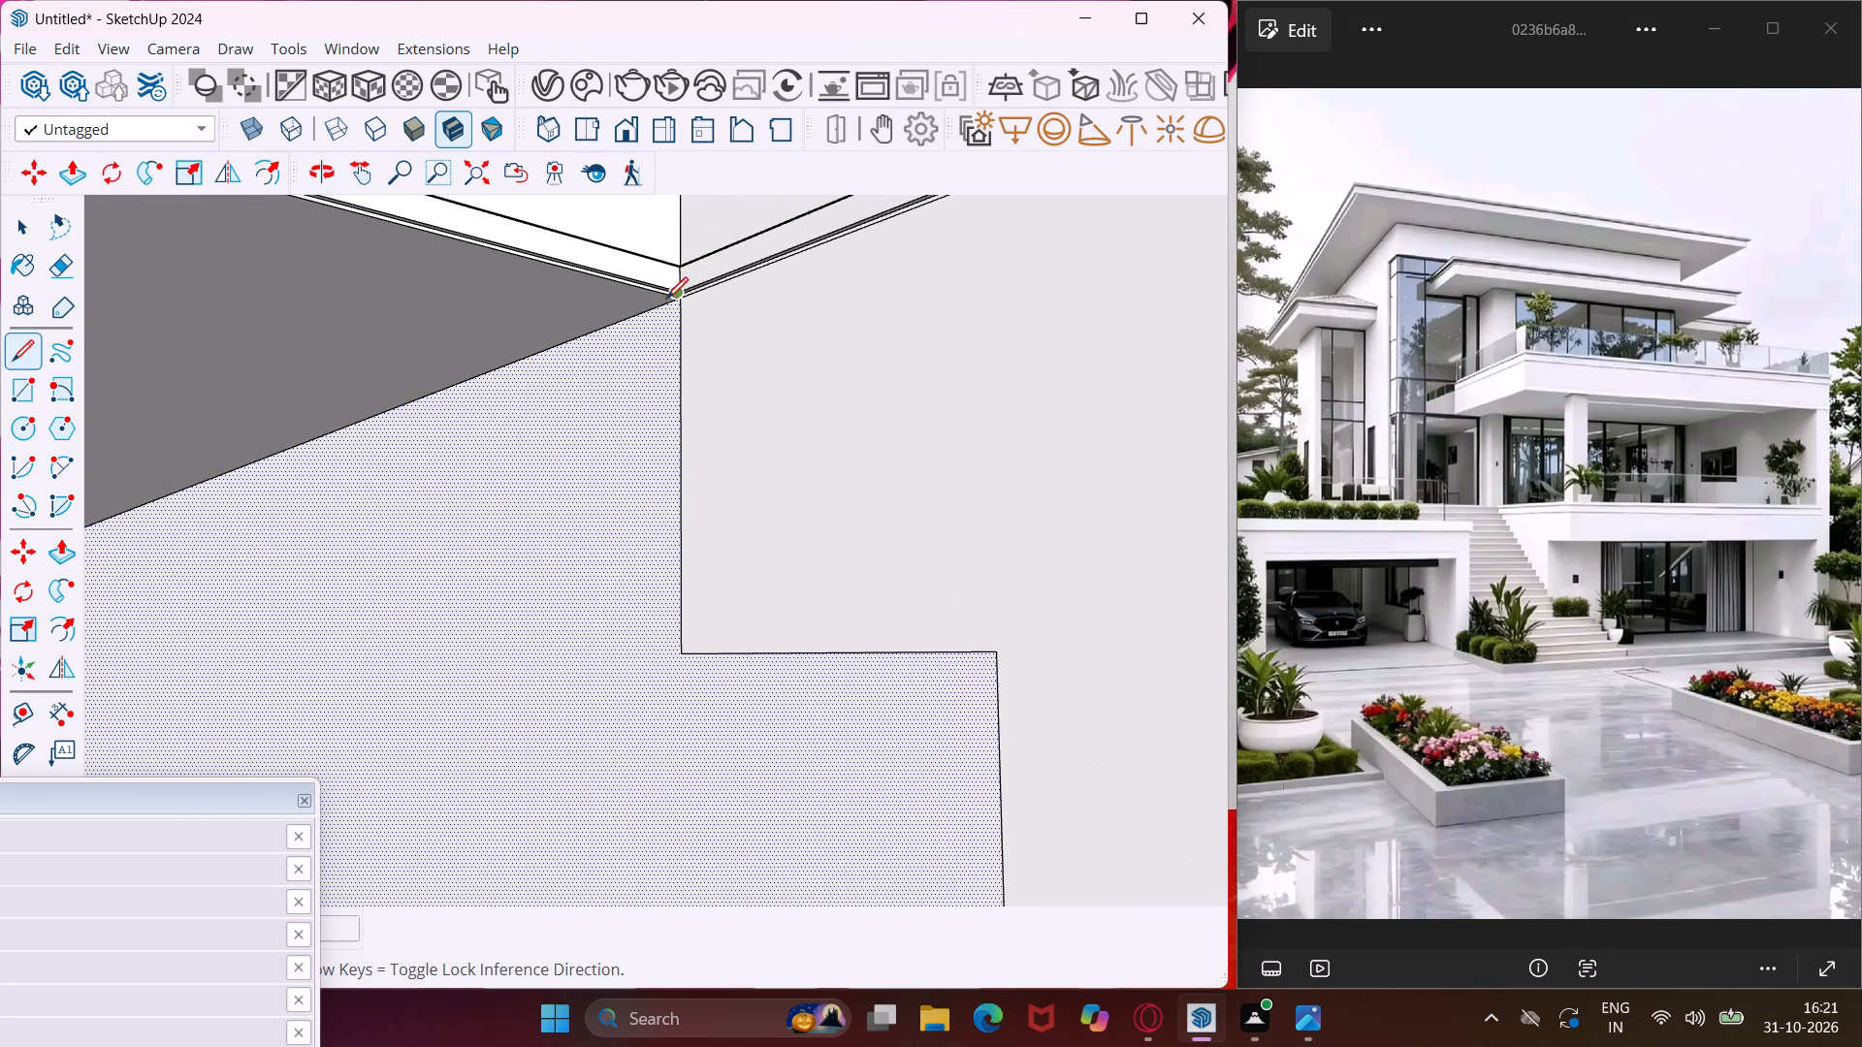
scroll(666, 299, up, 11)
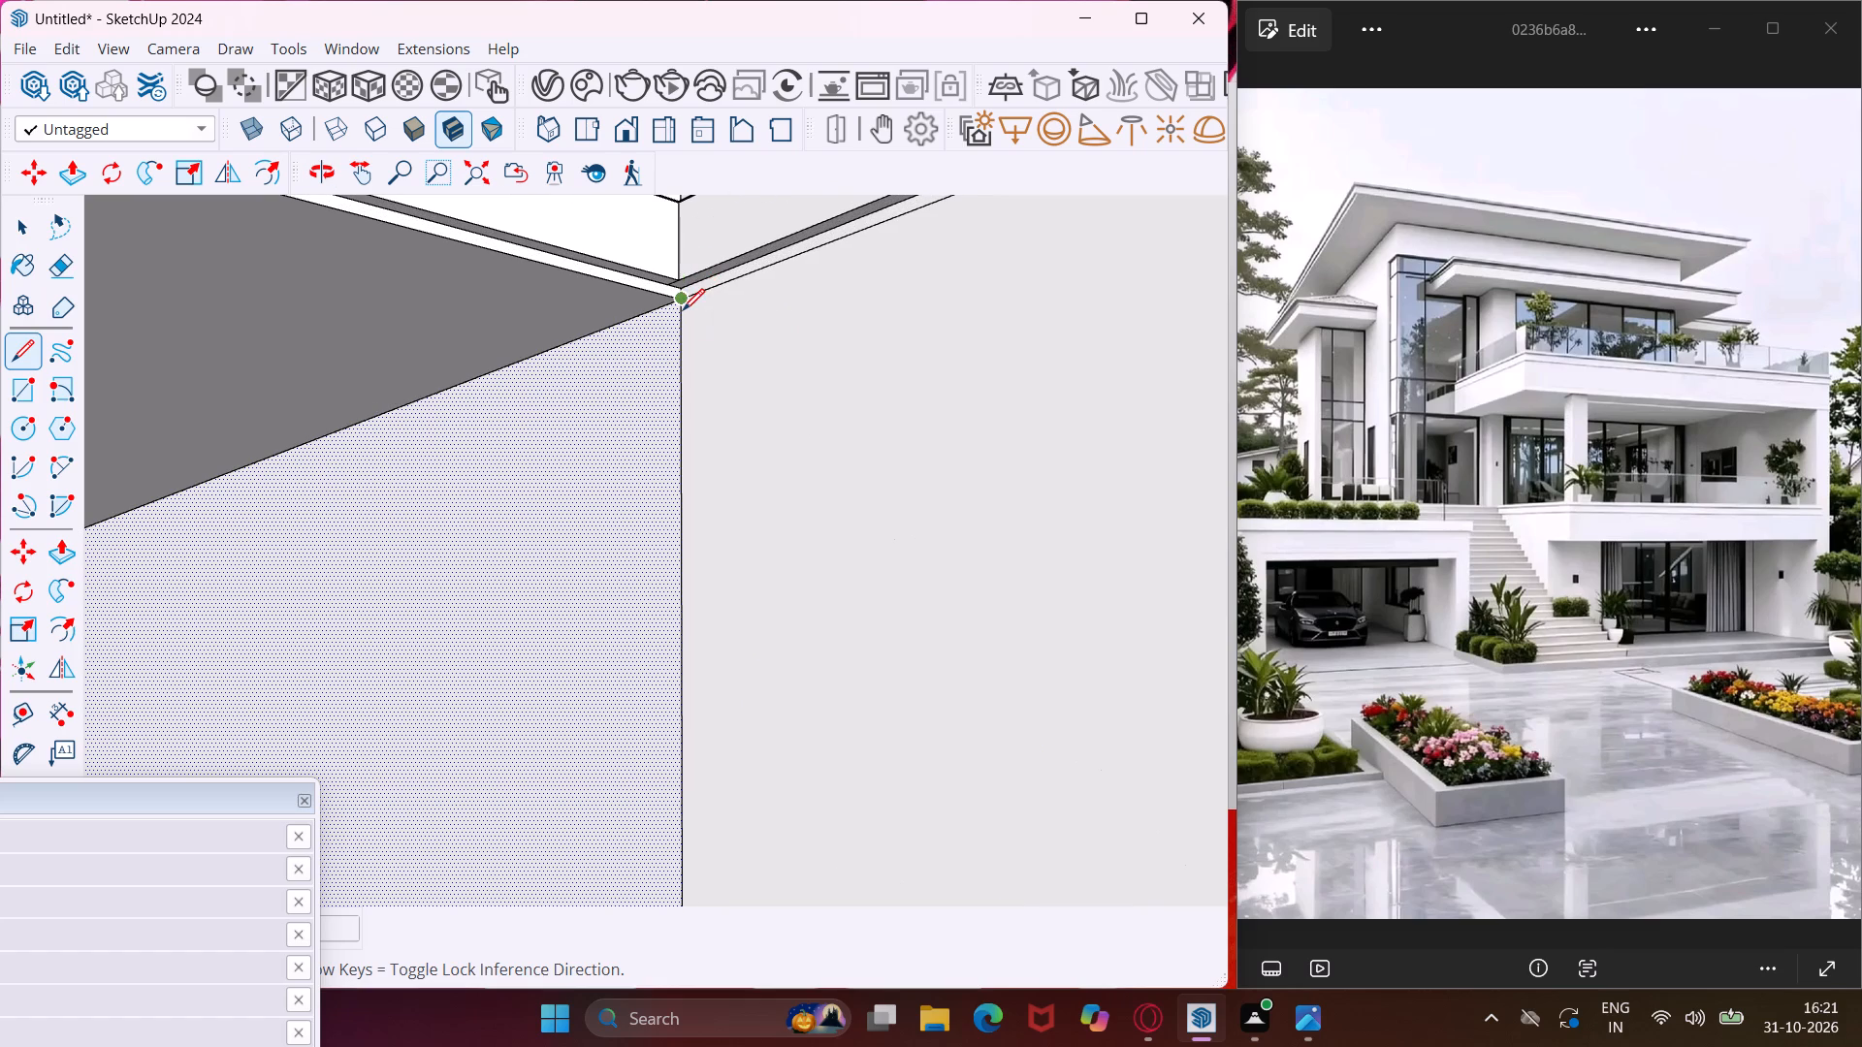
click(683, 300)
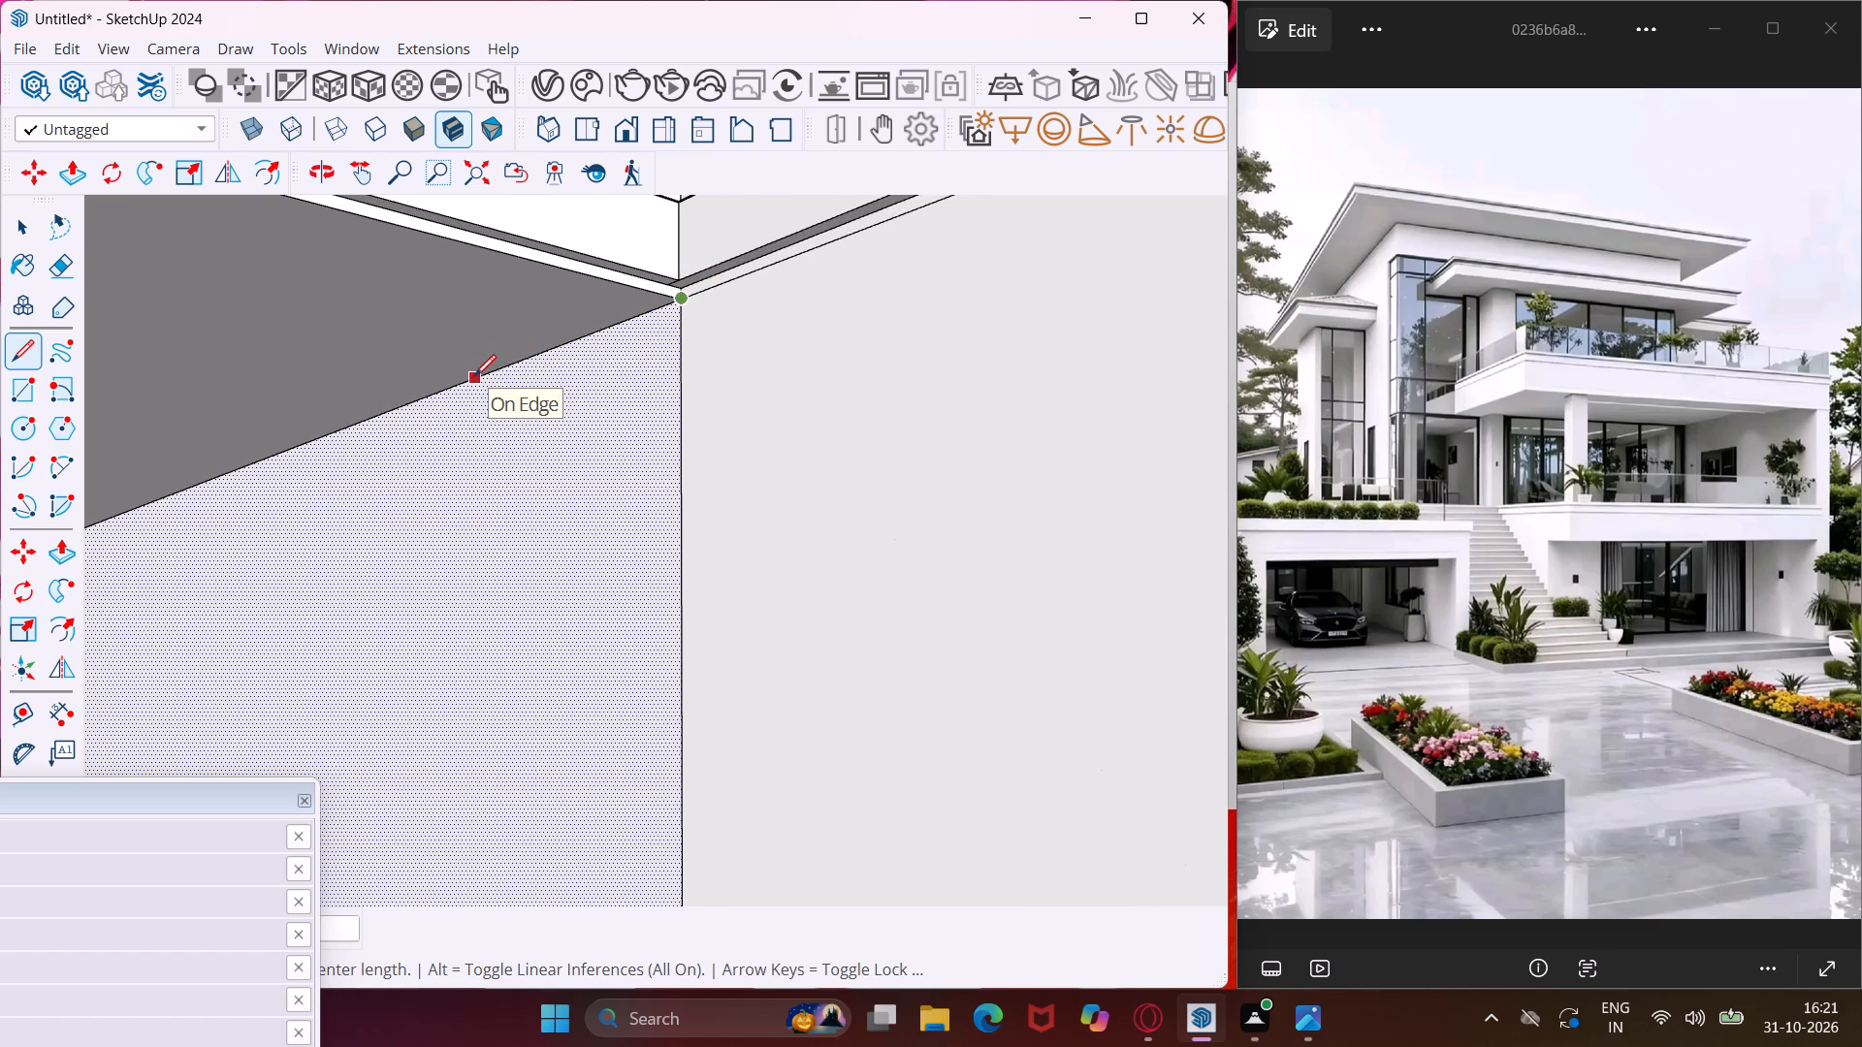
text(1')
key(Return)
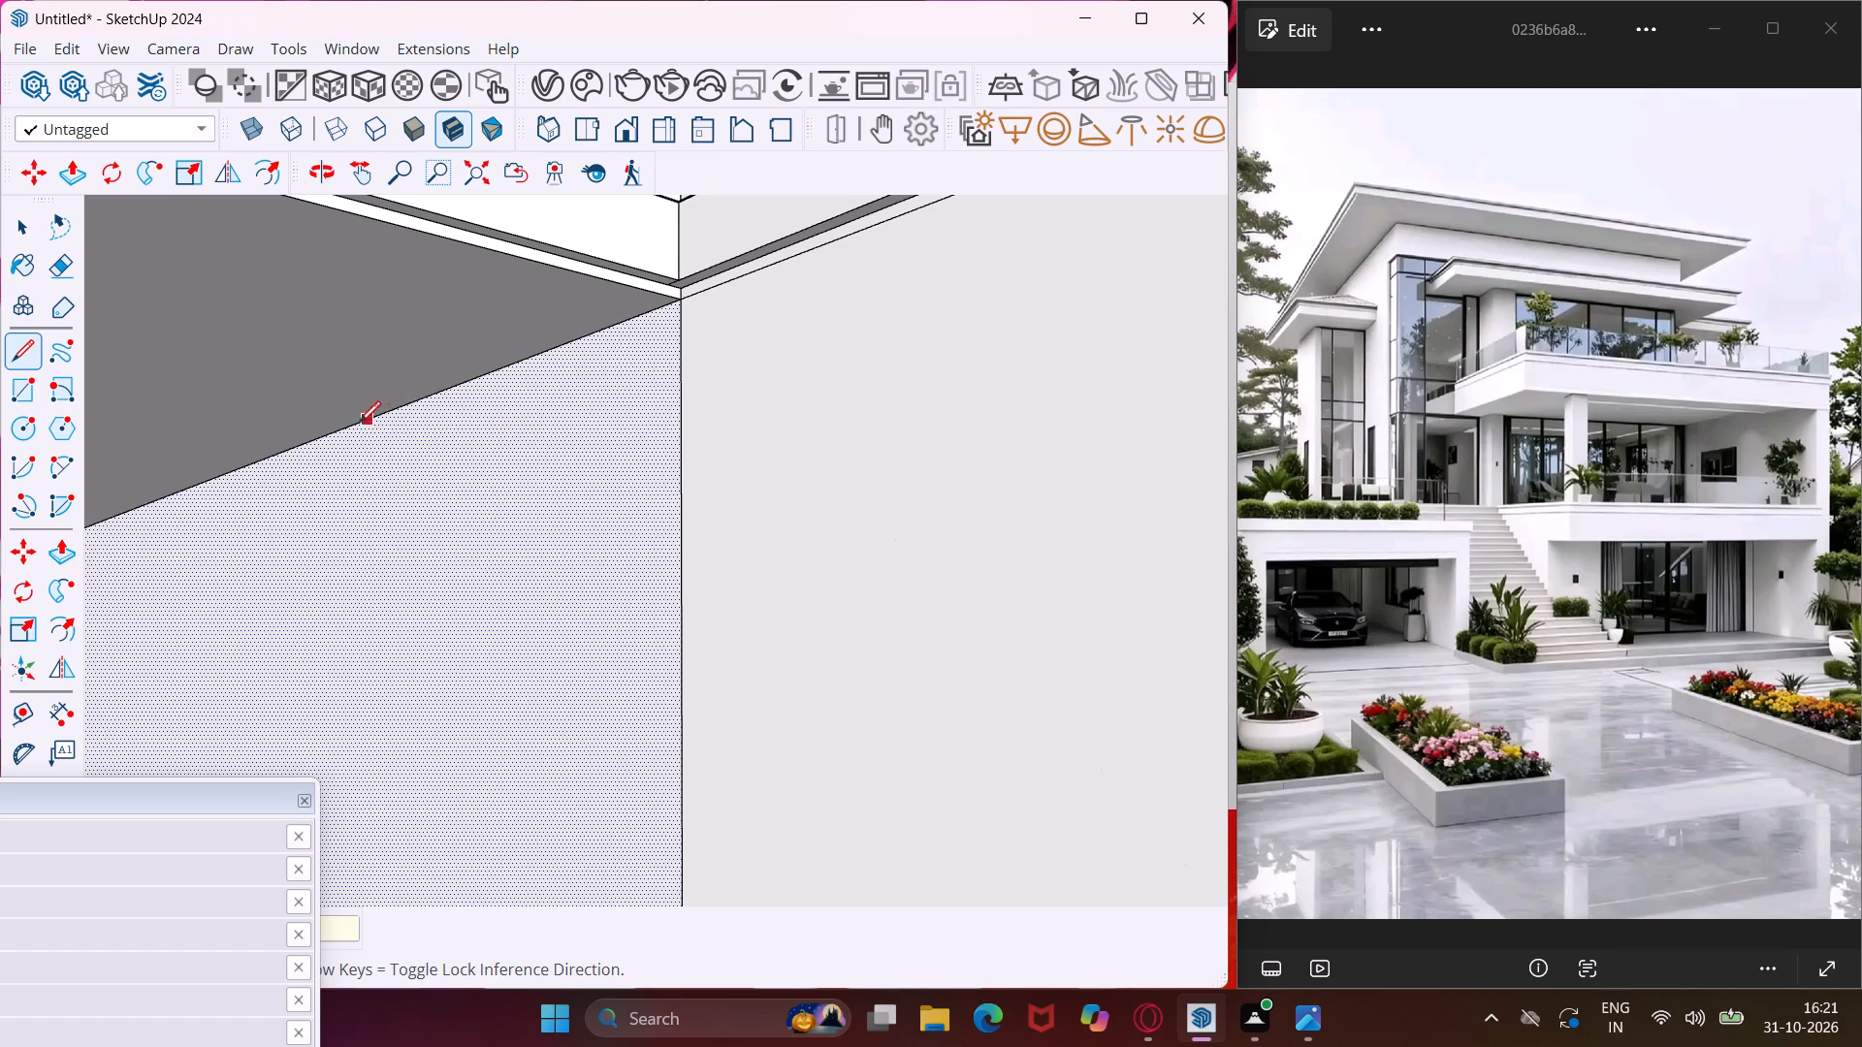
Draw a vertical line from the 1' line's endpoint on the upper edge down to the base of the stair wall face.
click(279, 453)
scroll(254, 539, down, 6)
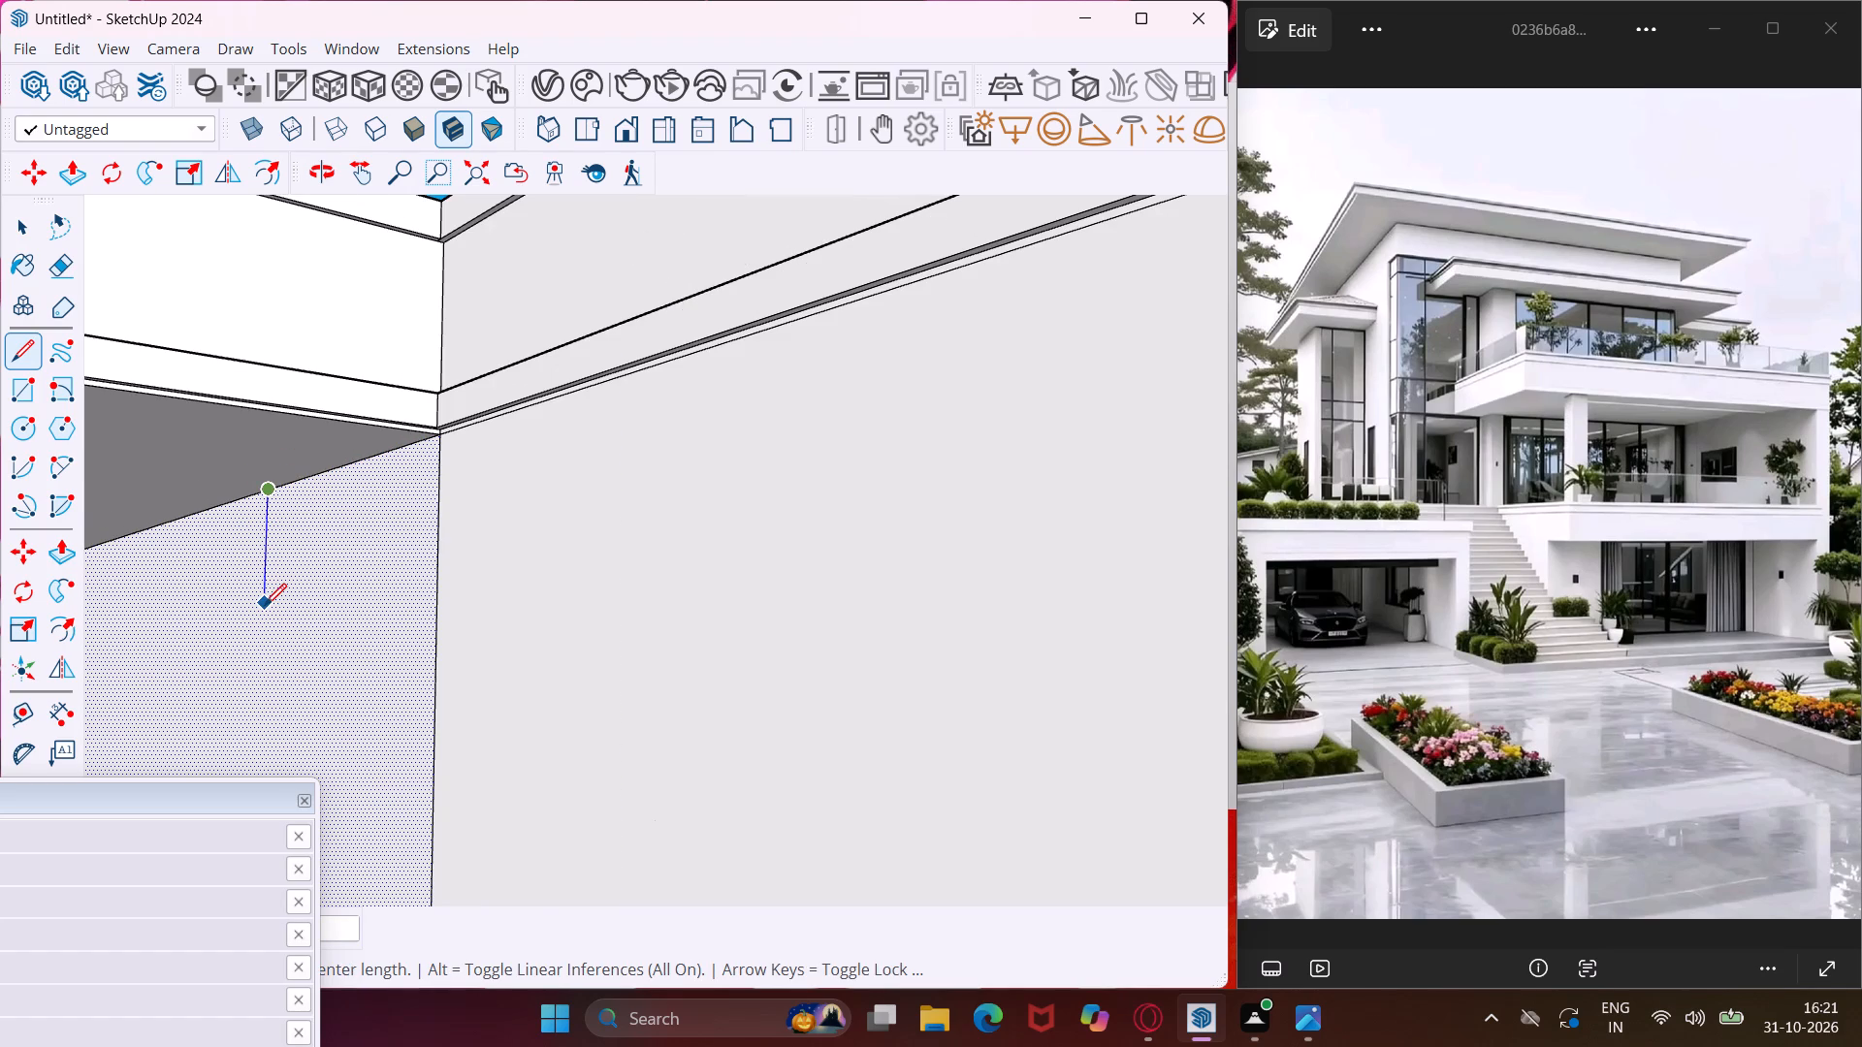
scroll(265, 605, down, 12)
scroll(265, 605, down, 13)
middle_drag(265, 605, 271, 685)
scroll(271, 685, down, 12)
middle_drag(271, 685, 275, 719)
scroll(271, 685, down, 1)
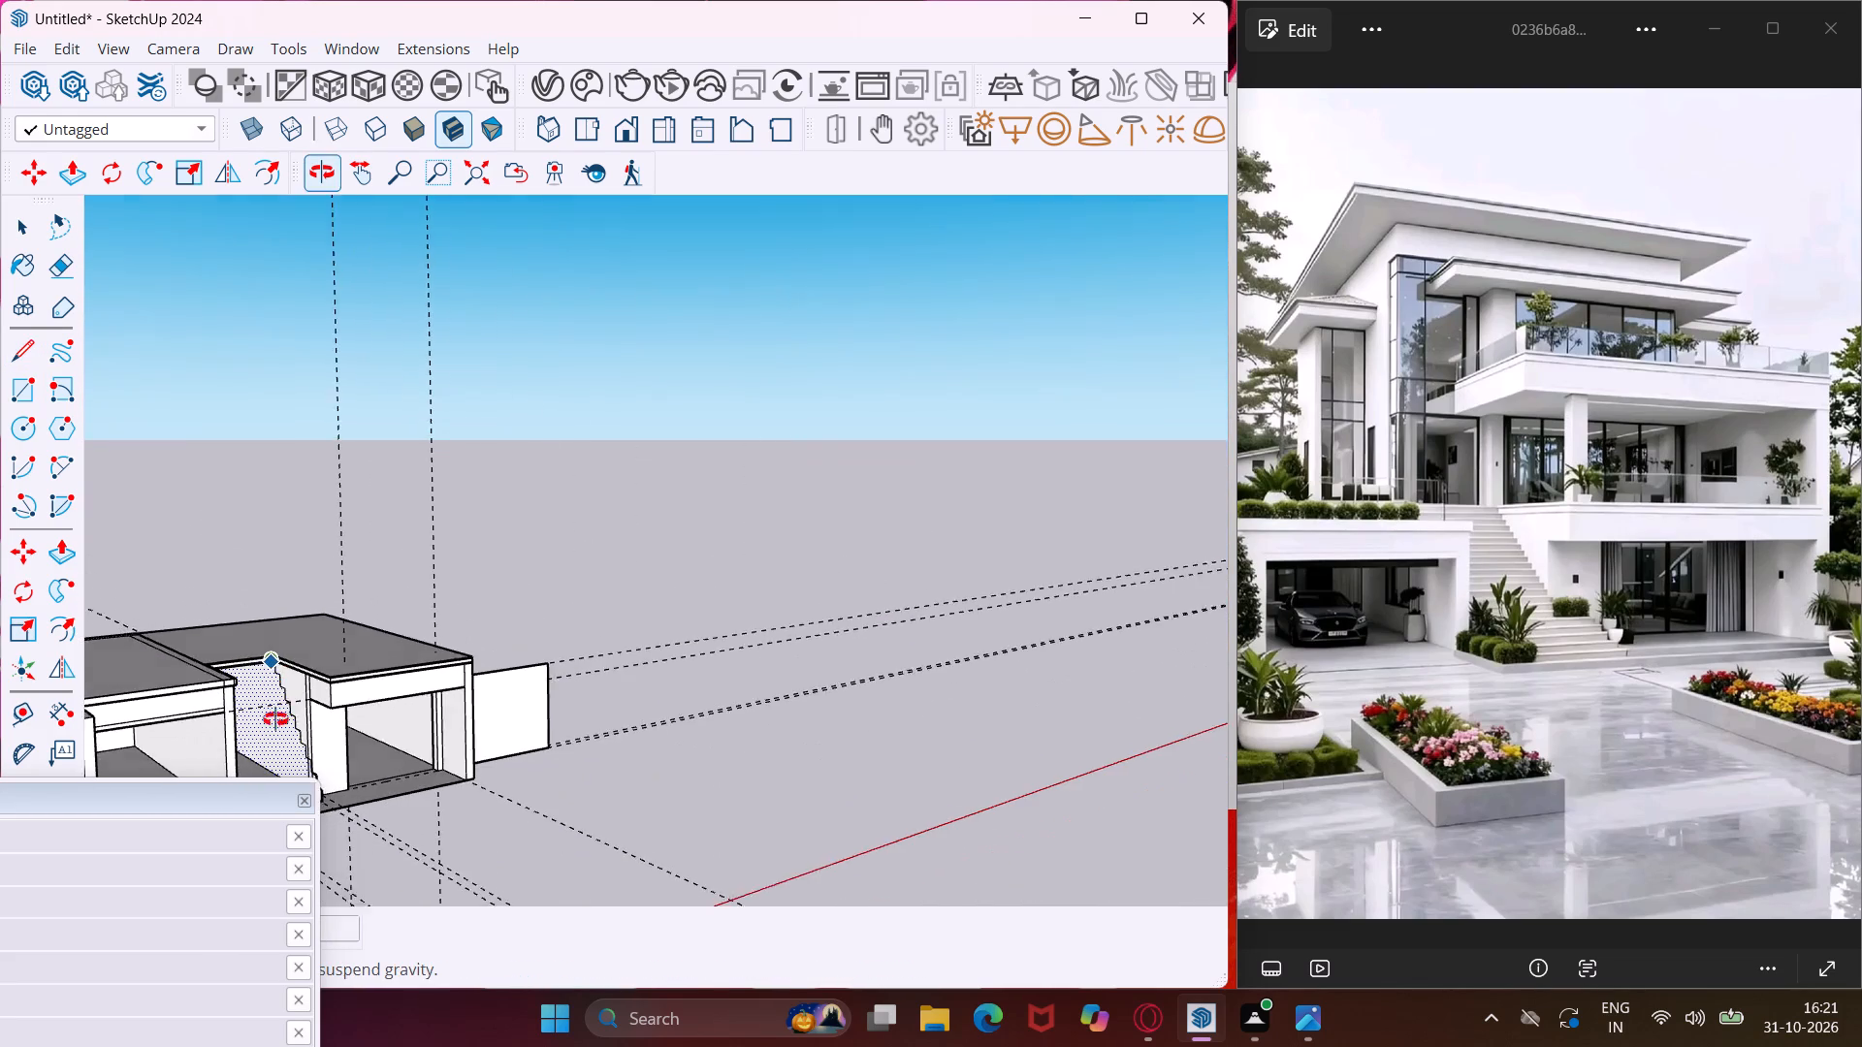
middle_drag(275, 719, 275, 745)
scroll(283, 753, up, 6)
middle_drag(283, 753, 284, 691)
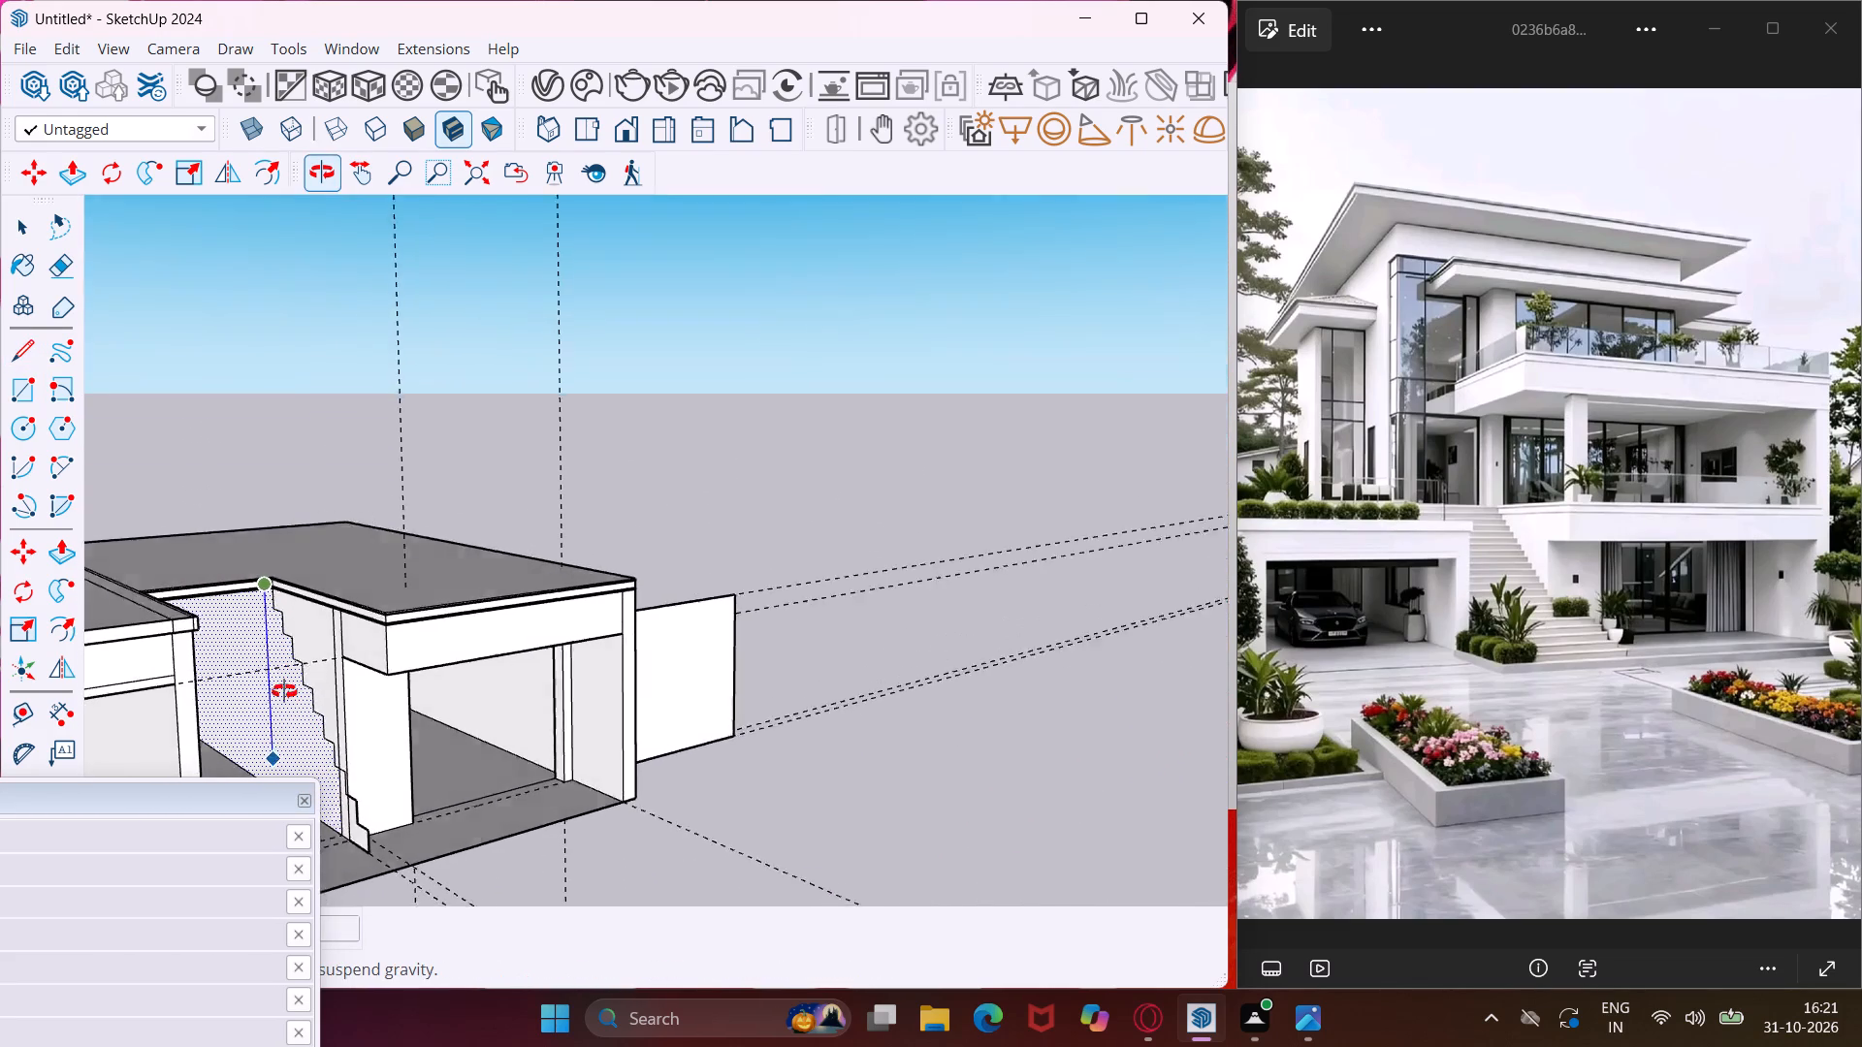
middle_drag(284, 691, 284, 681)
scroll(284, 681, down, 6)
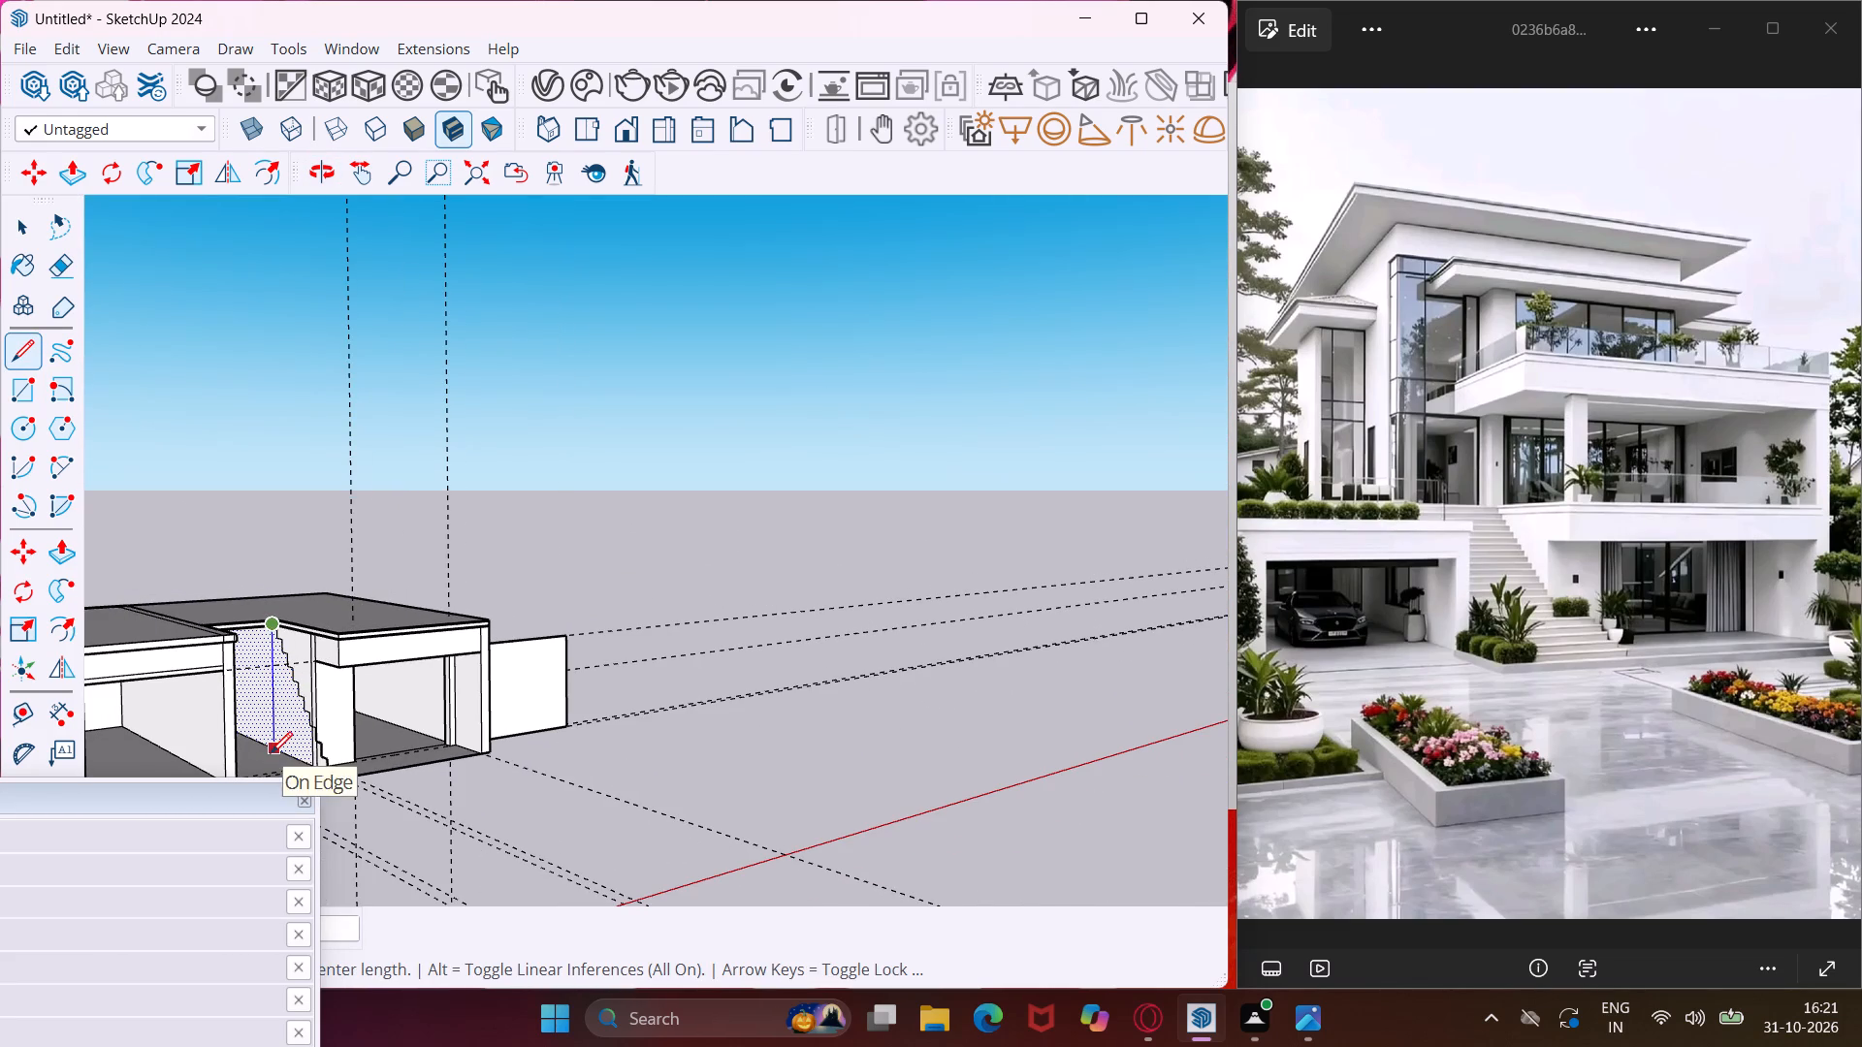
click(274, 747)
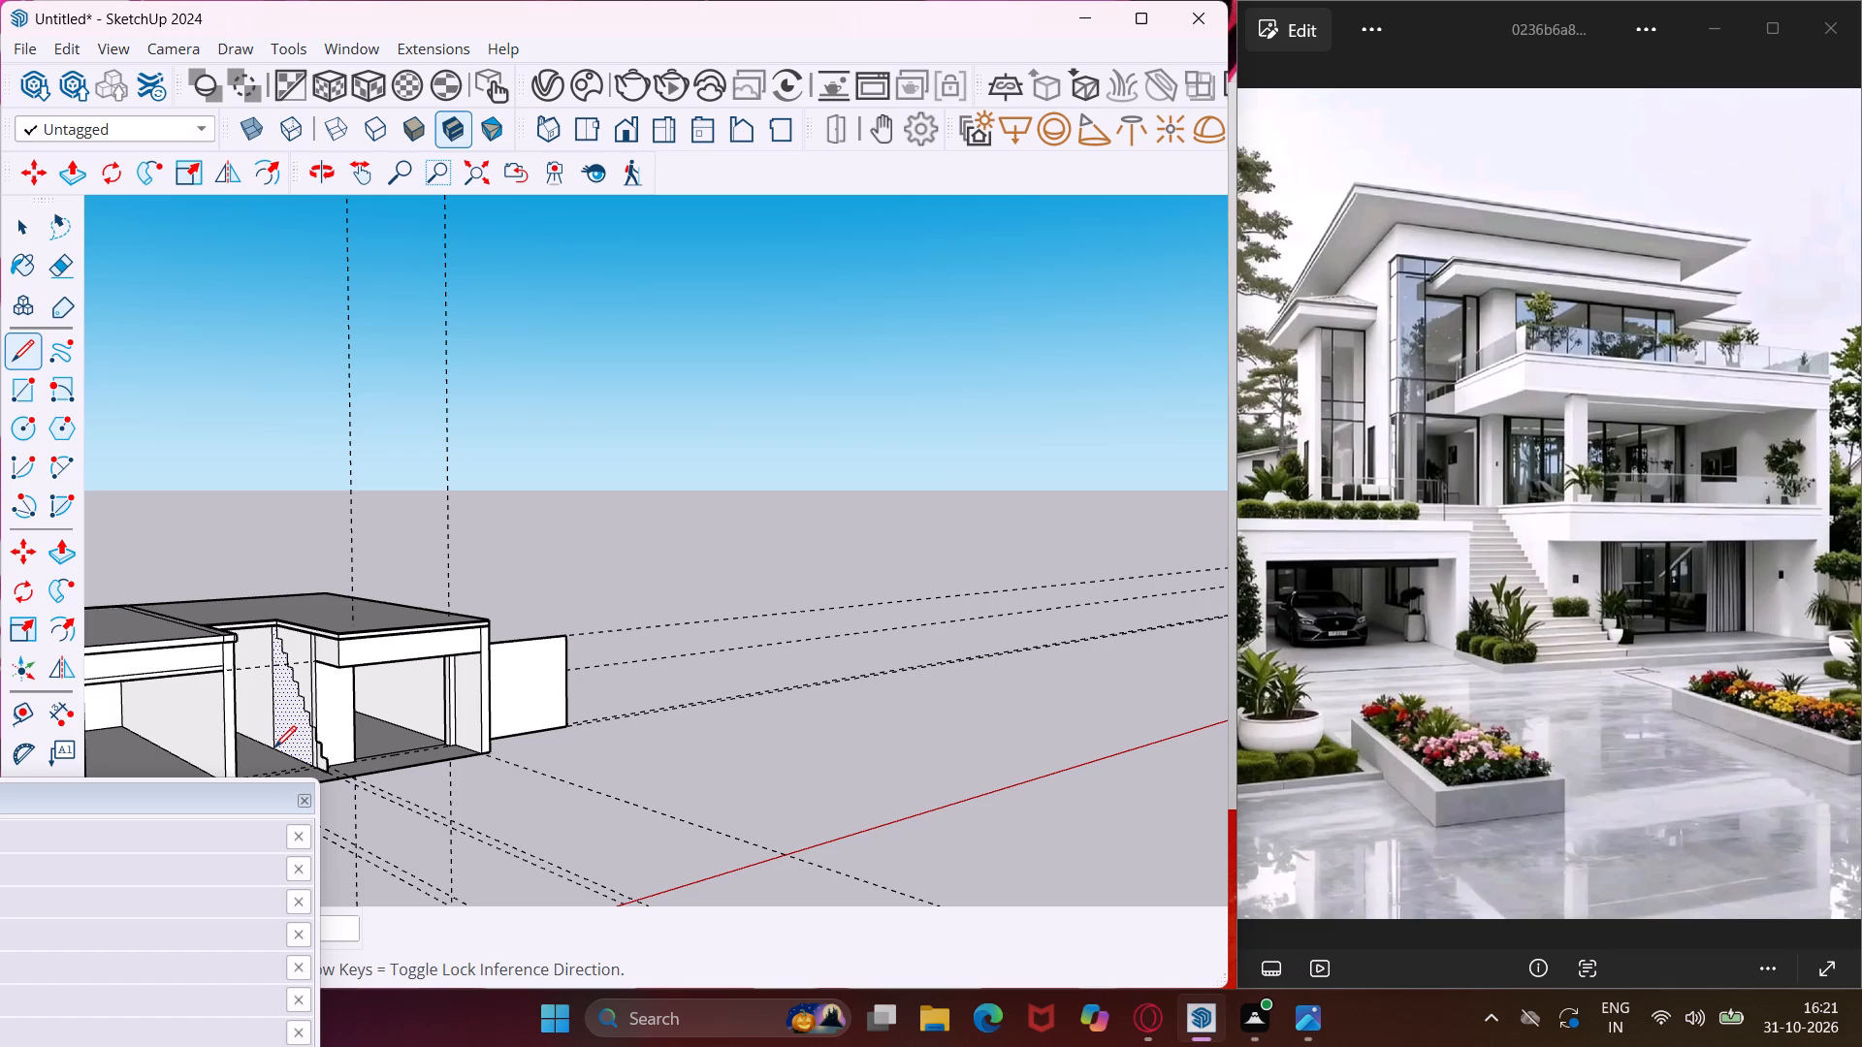
key(Escape)
key(space)
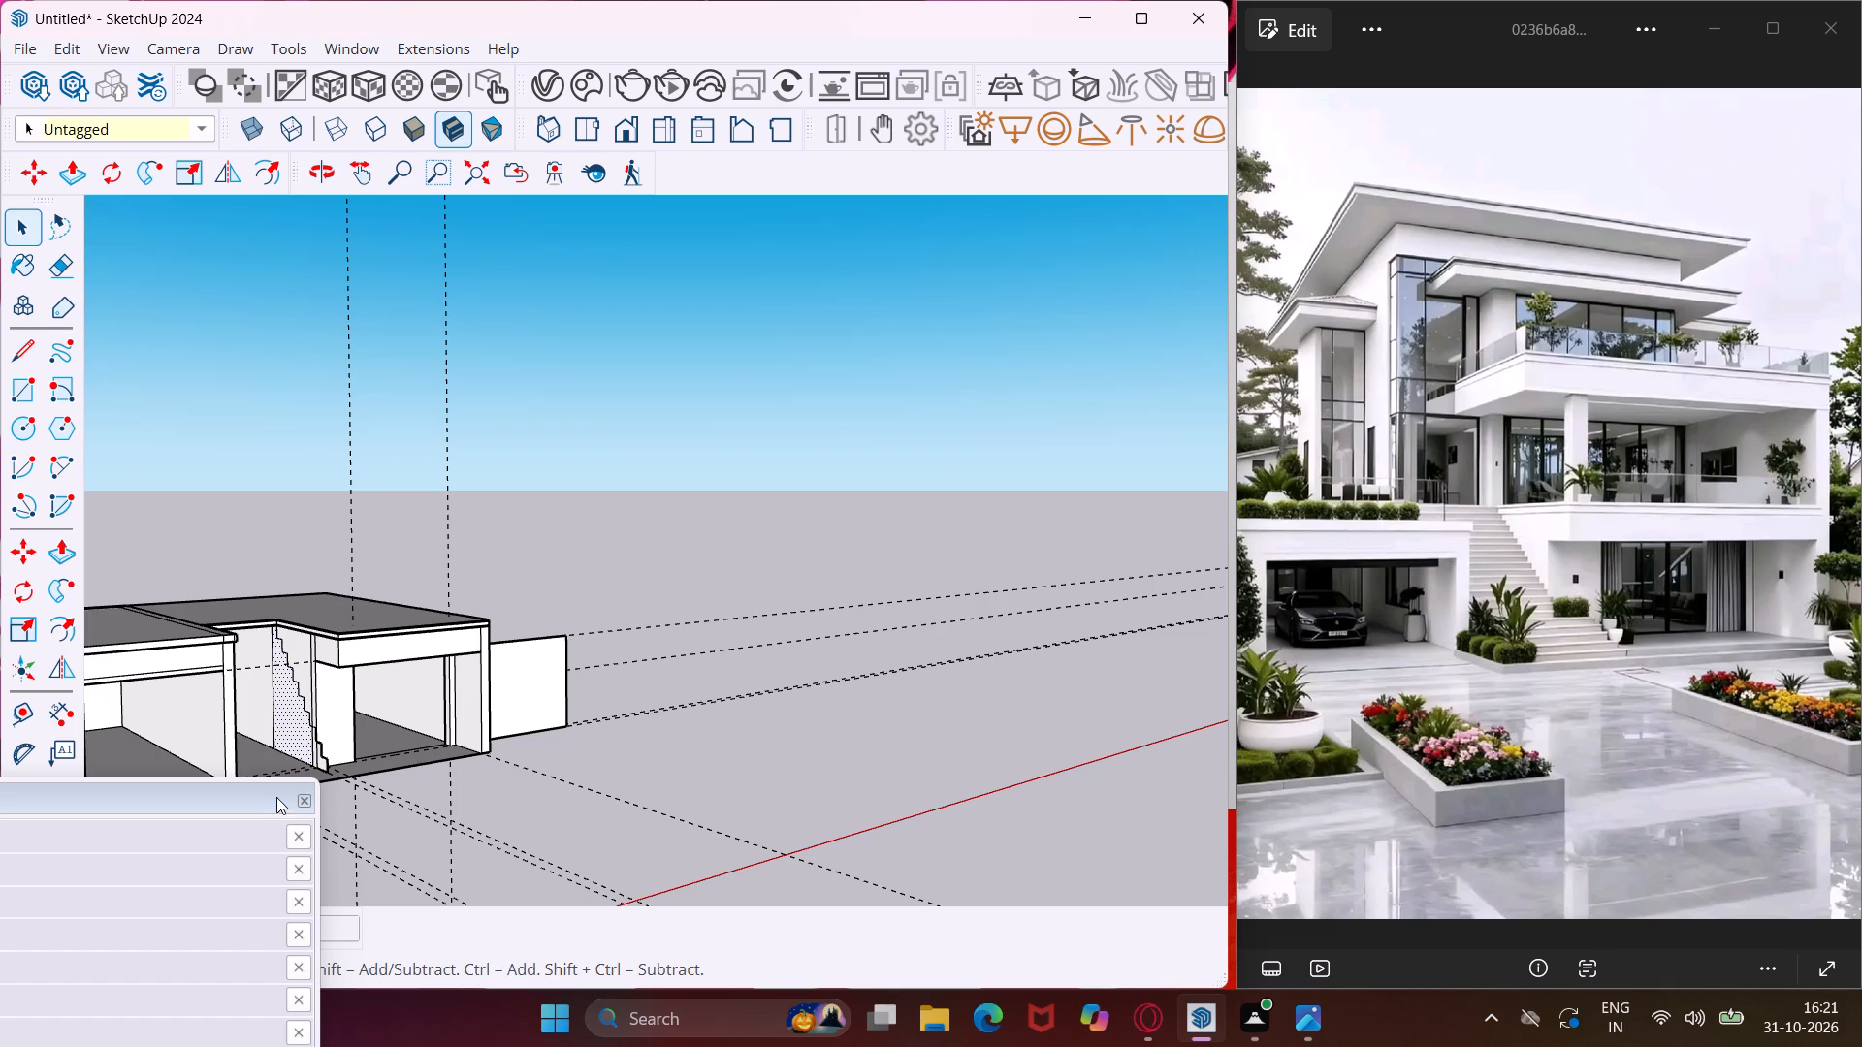
Push/Pull the part of the stair profile with the two lowest steps across the stairwell to the garage side wall.
drag(275, 796, 327, 936)
scroll(303, 763, up, 5)
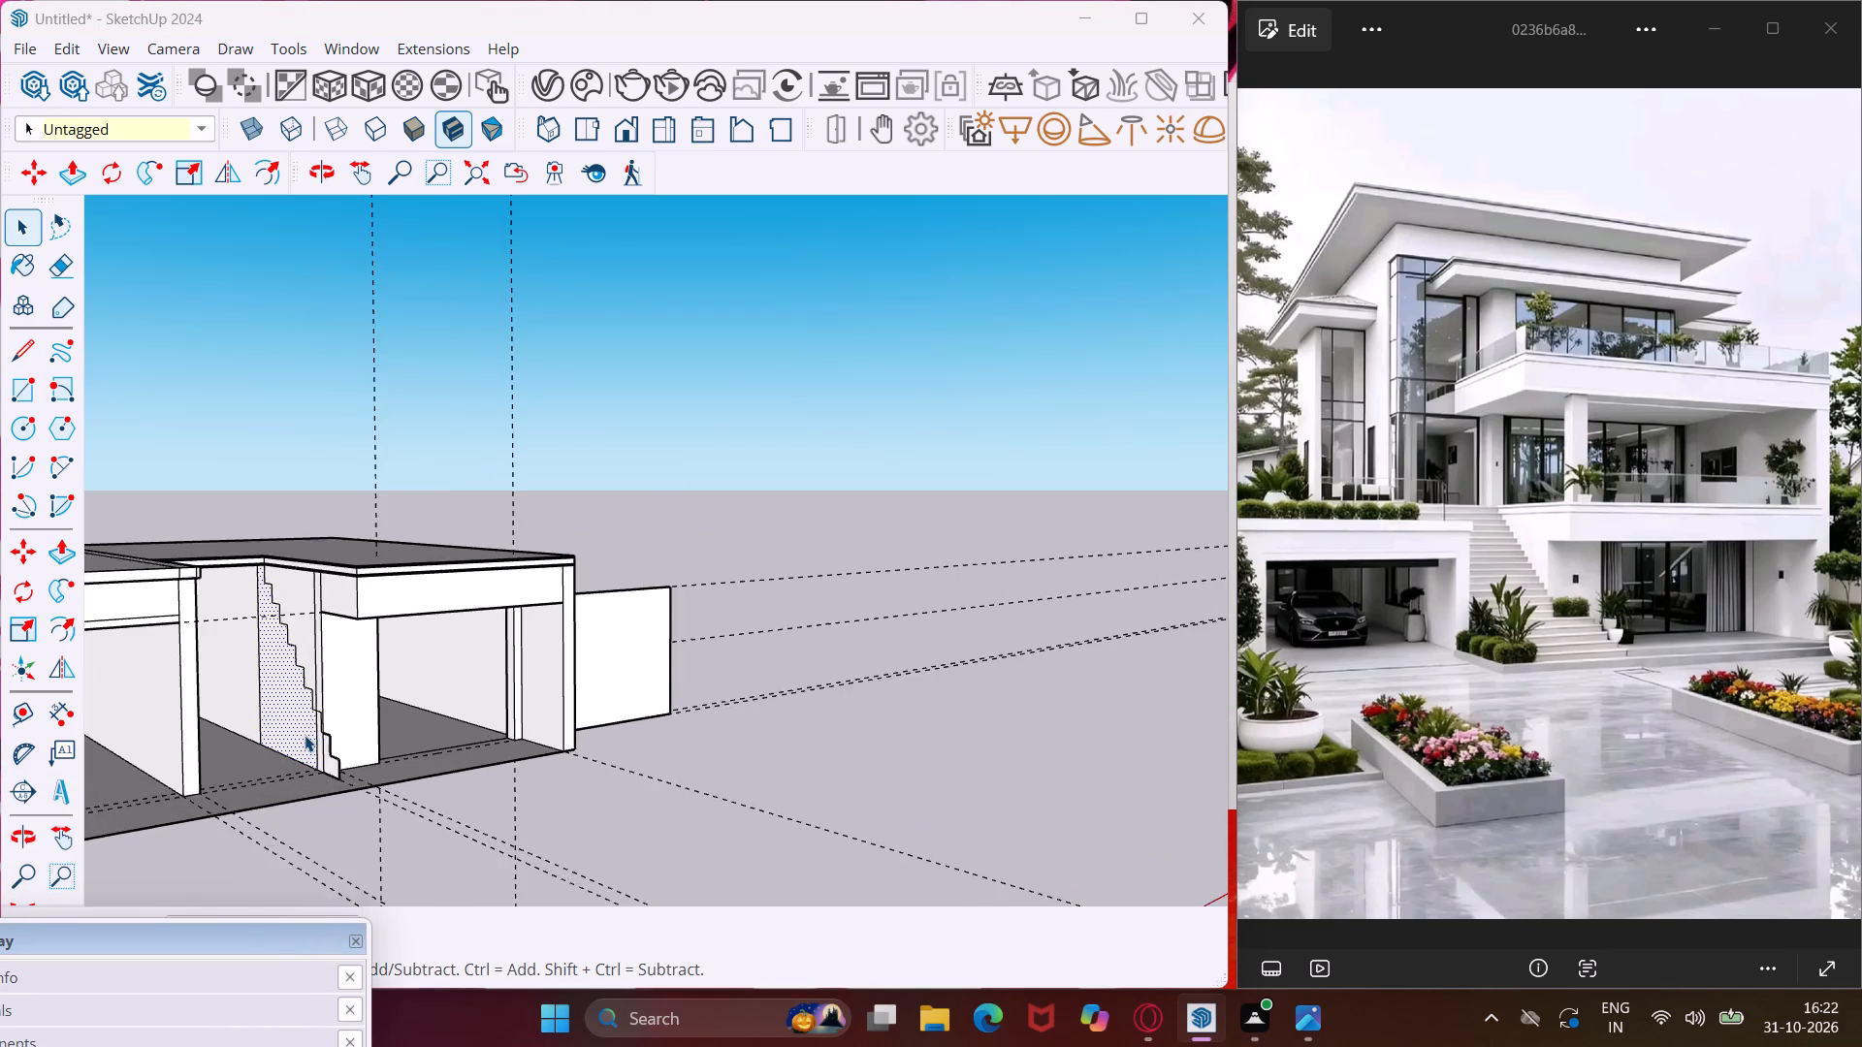
scroll(305, 735, up, 10)
middle_drag(308, 735, 353, 670)
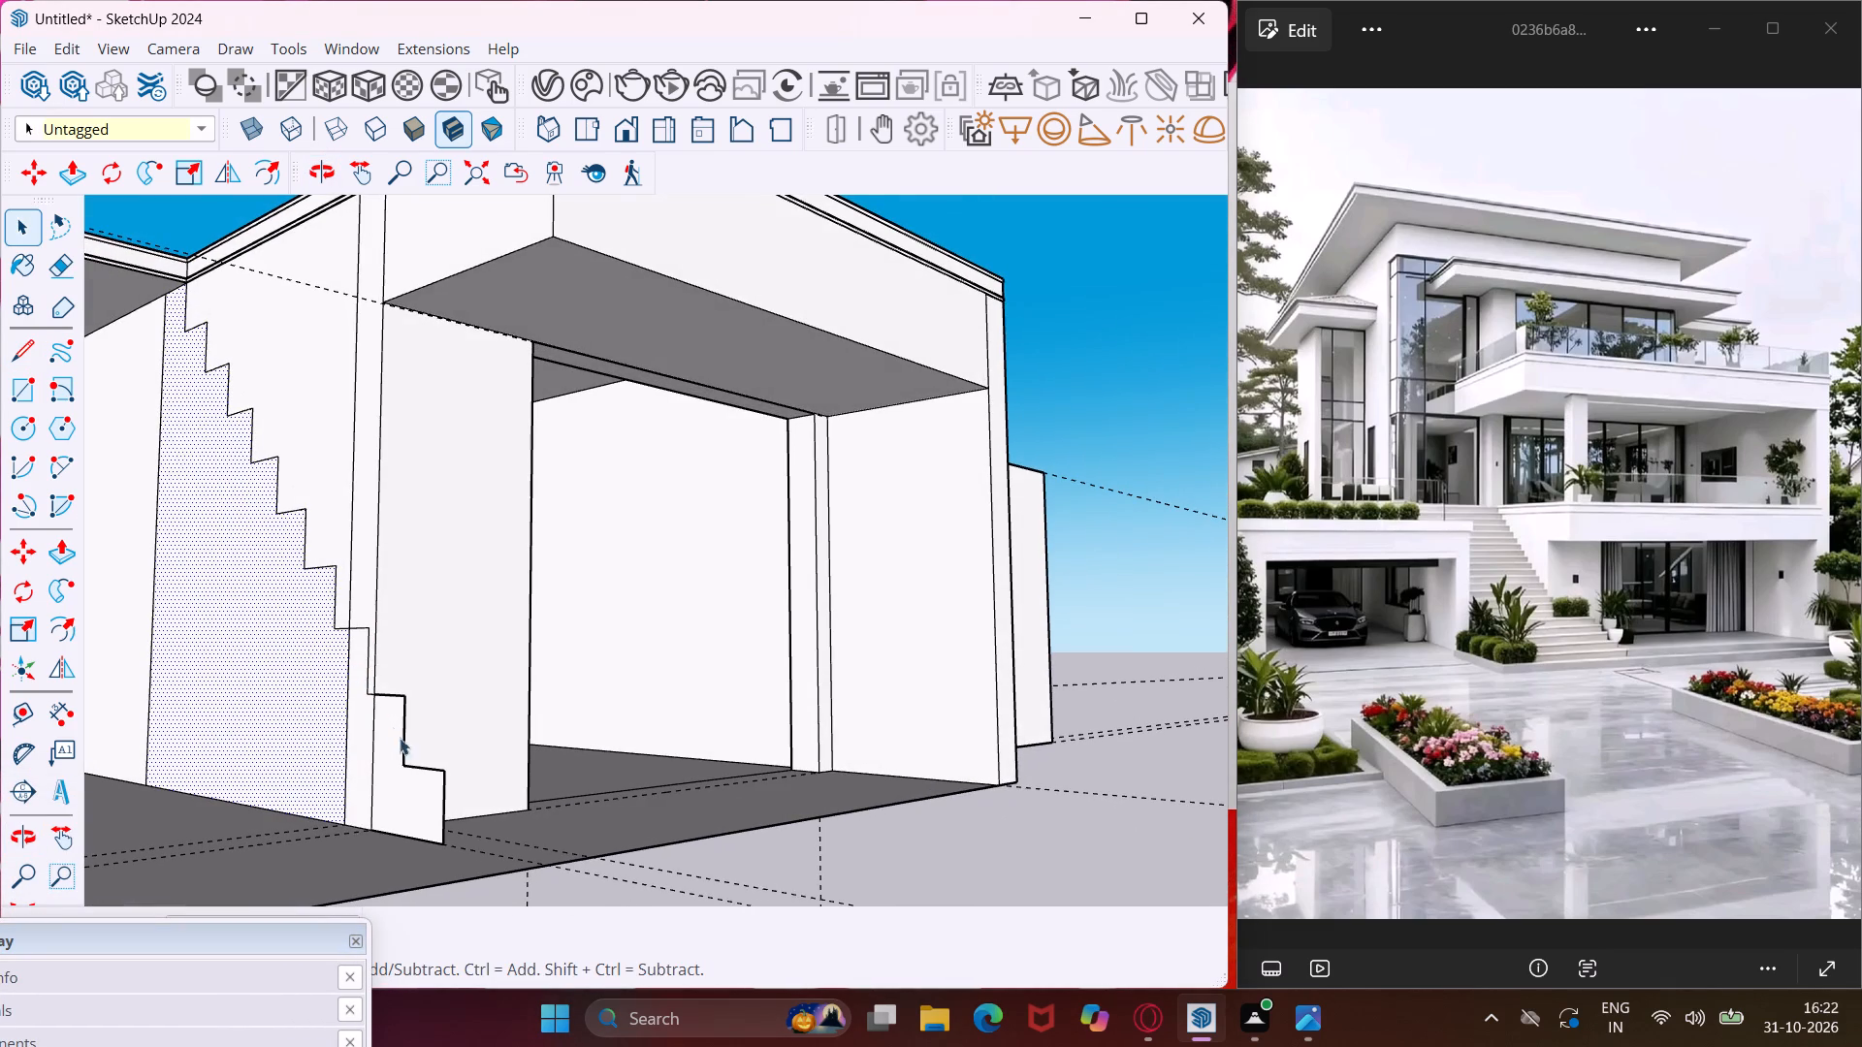
click(398, 785)
key(p)
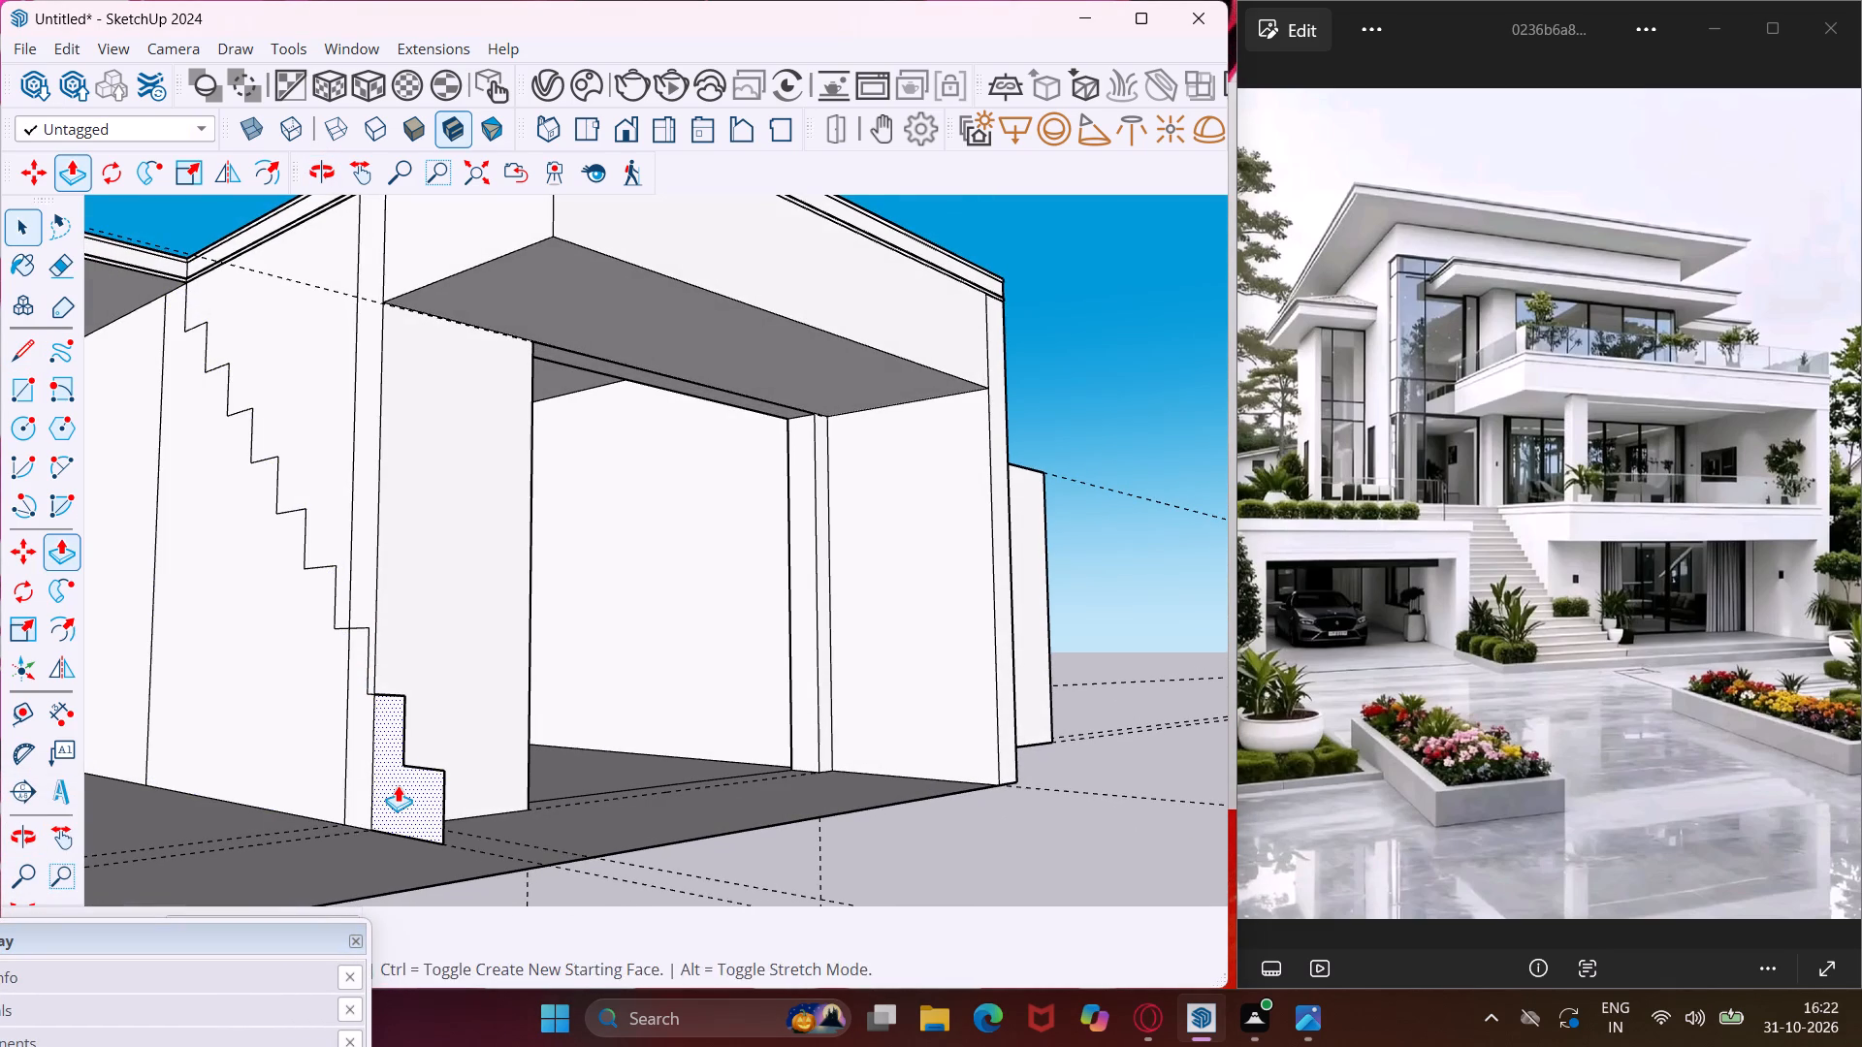
click(398, 785)
scroll(382, 788, down, 6)
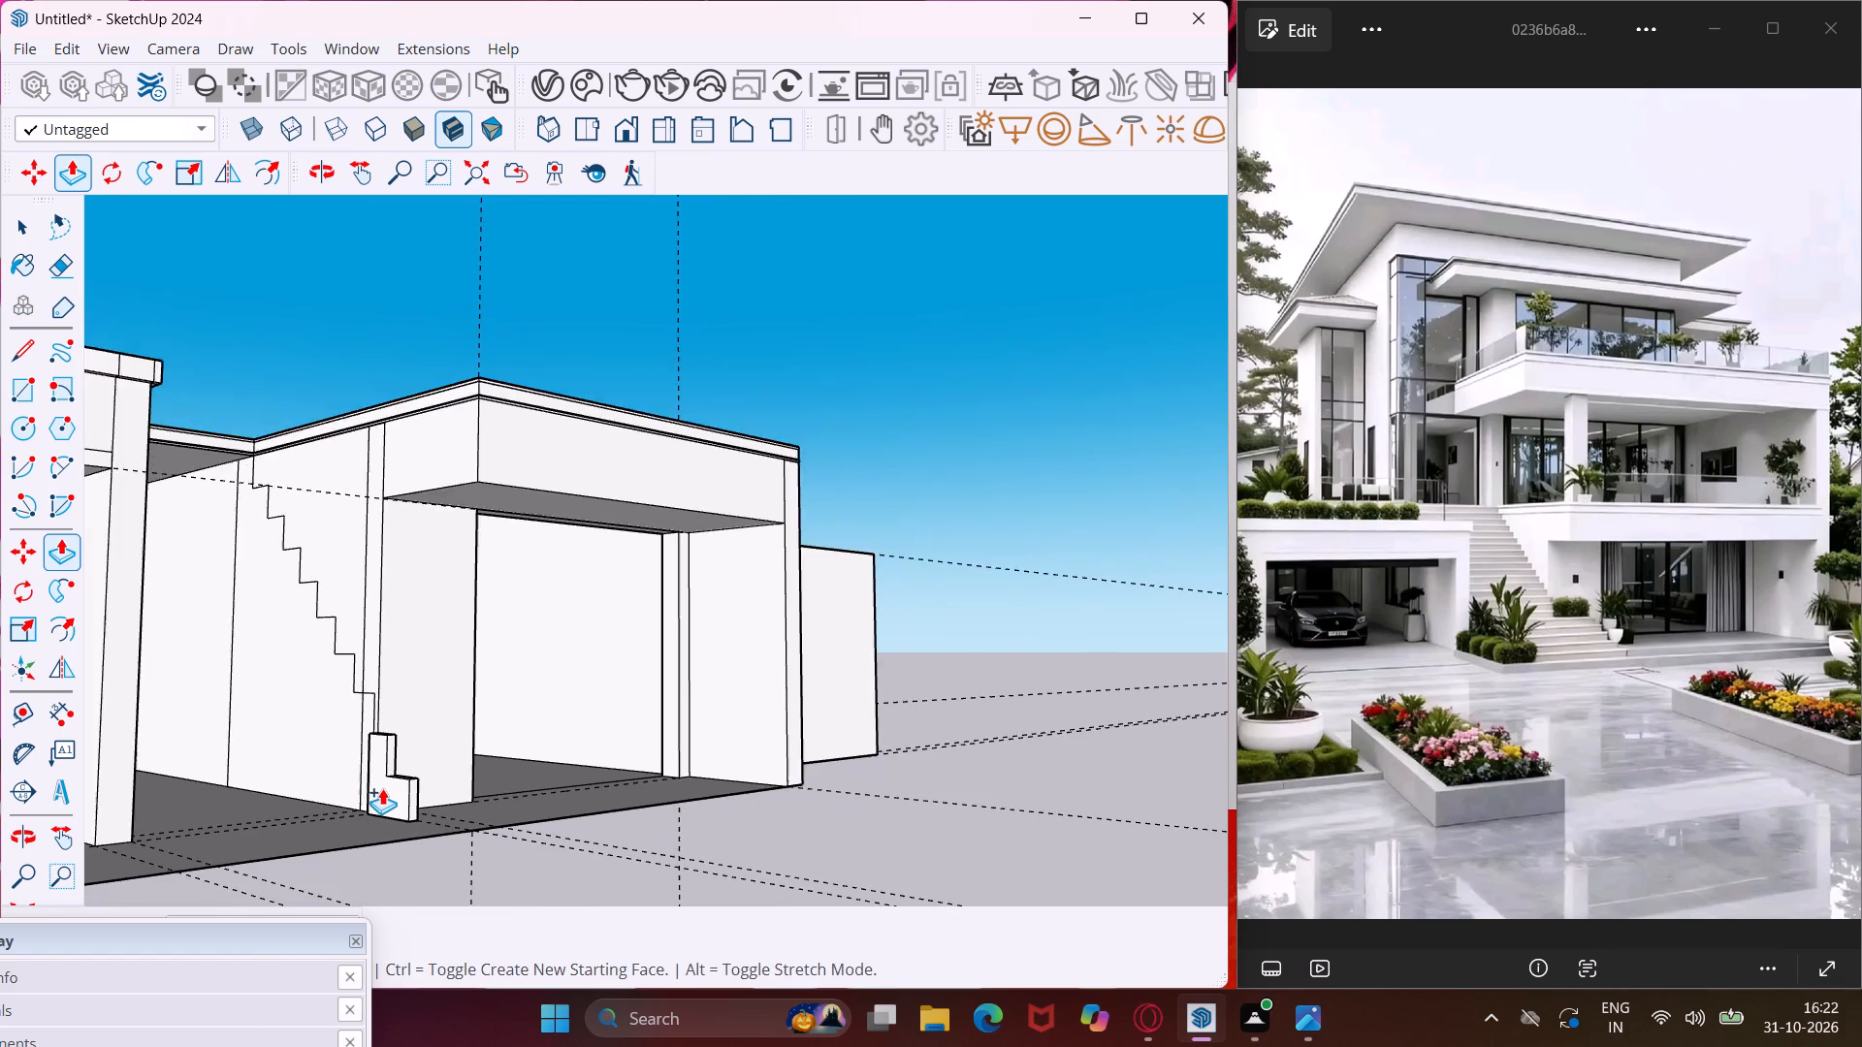
scroll(382, 788, down, 4)
click(215, 728)
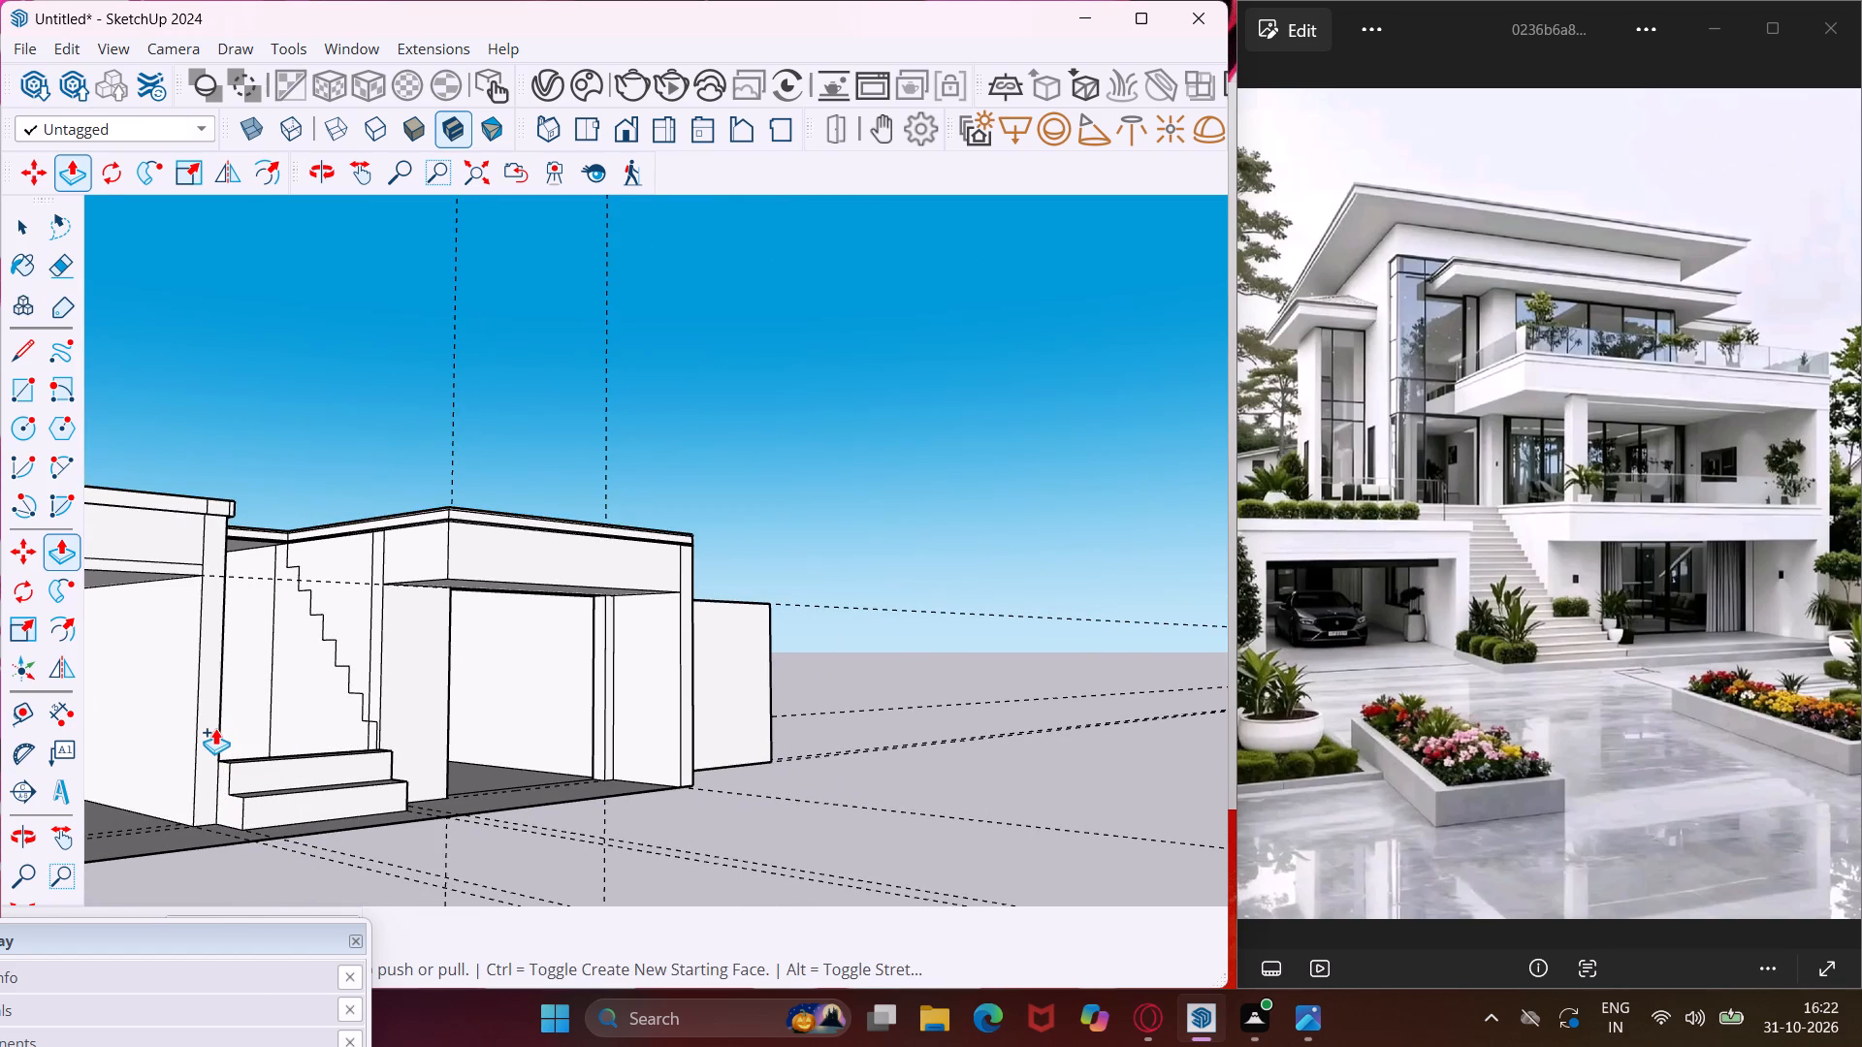
Repeat the same extrusion distance on the remaining narrow strip and the upper stair profile to complete the full-width staircase.
middle_drag(215, 728, 241, 814)
scroll(323, 749, up, 12)
double_click(457, 754)
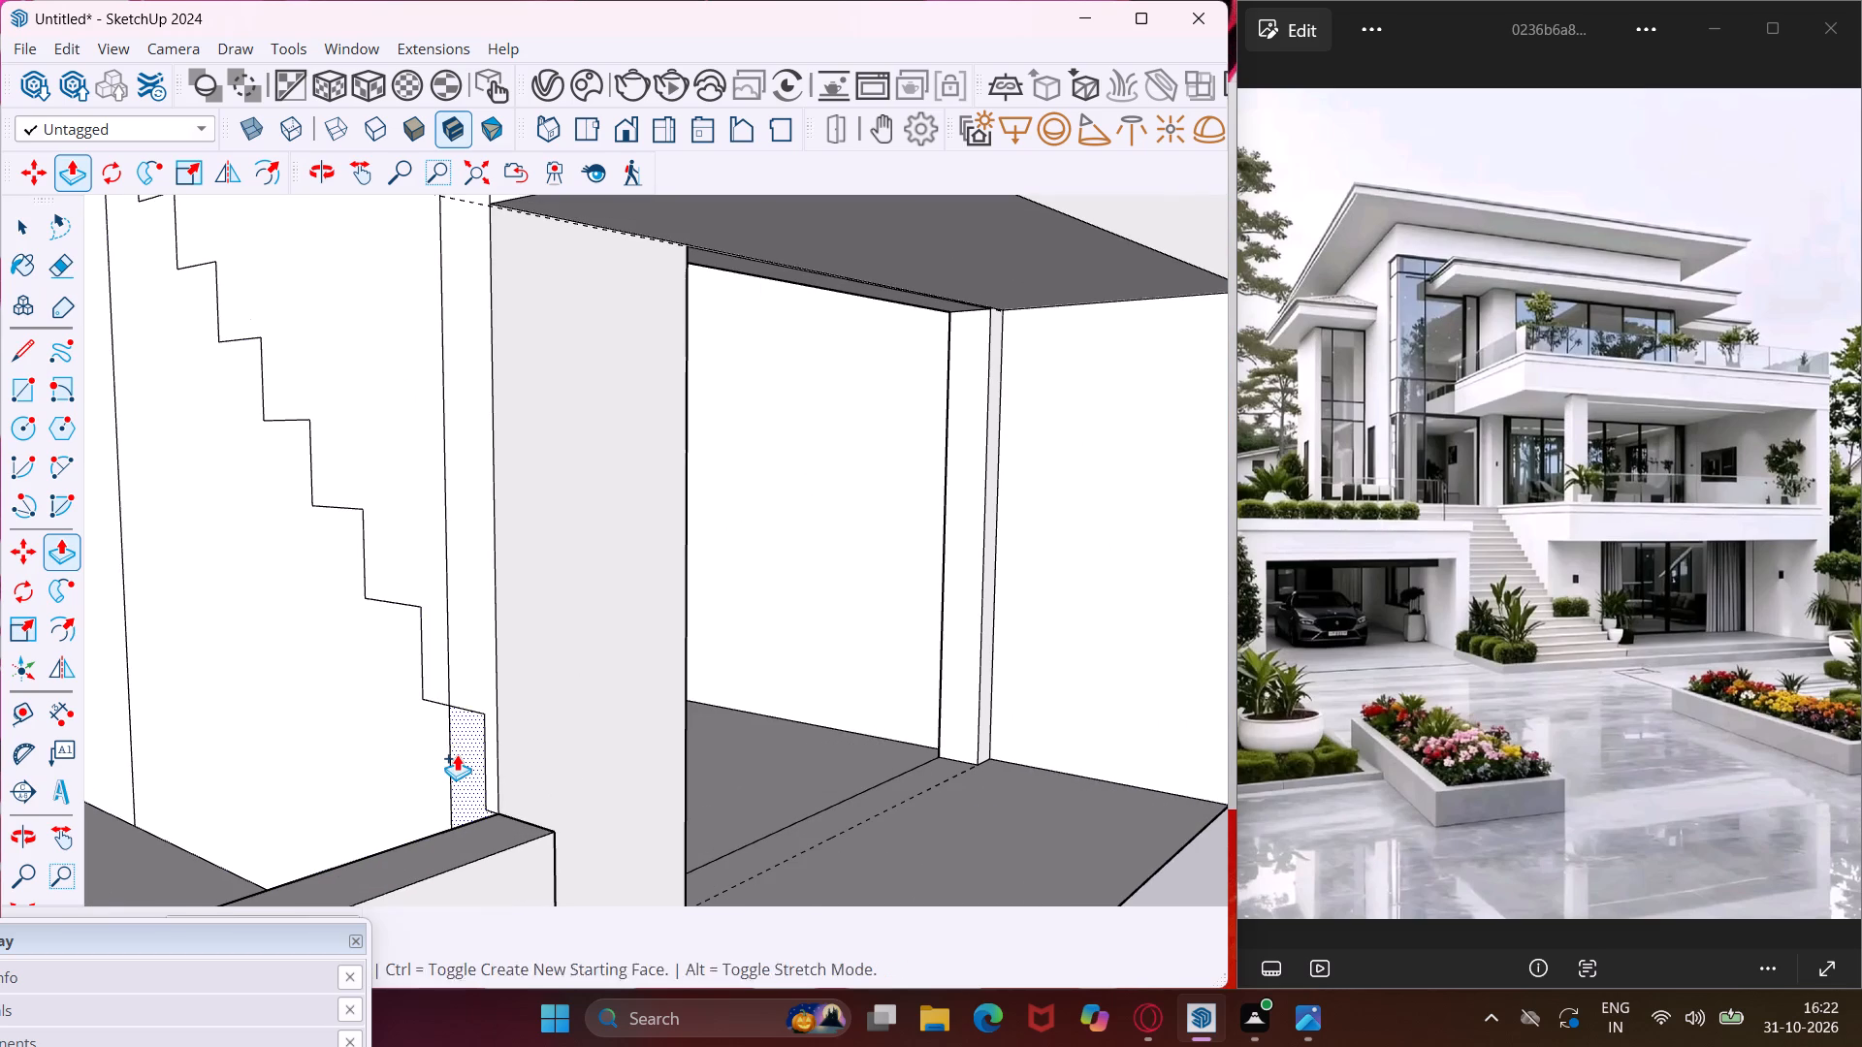
double_click(373, 670)
scroll(373, 670, down, 3)
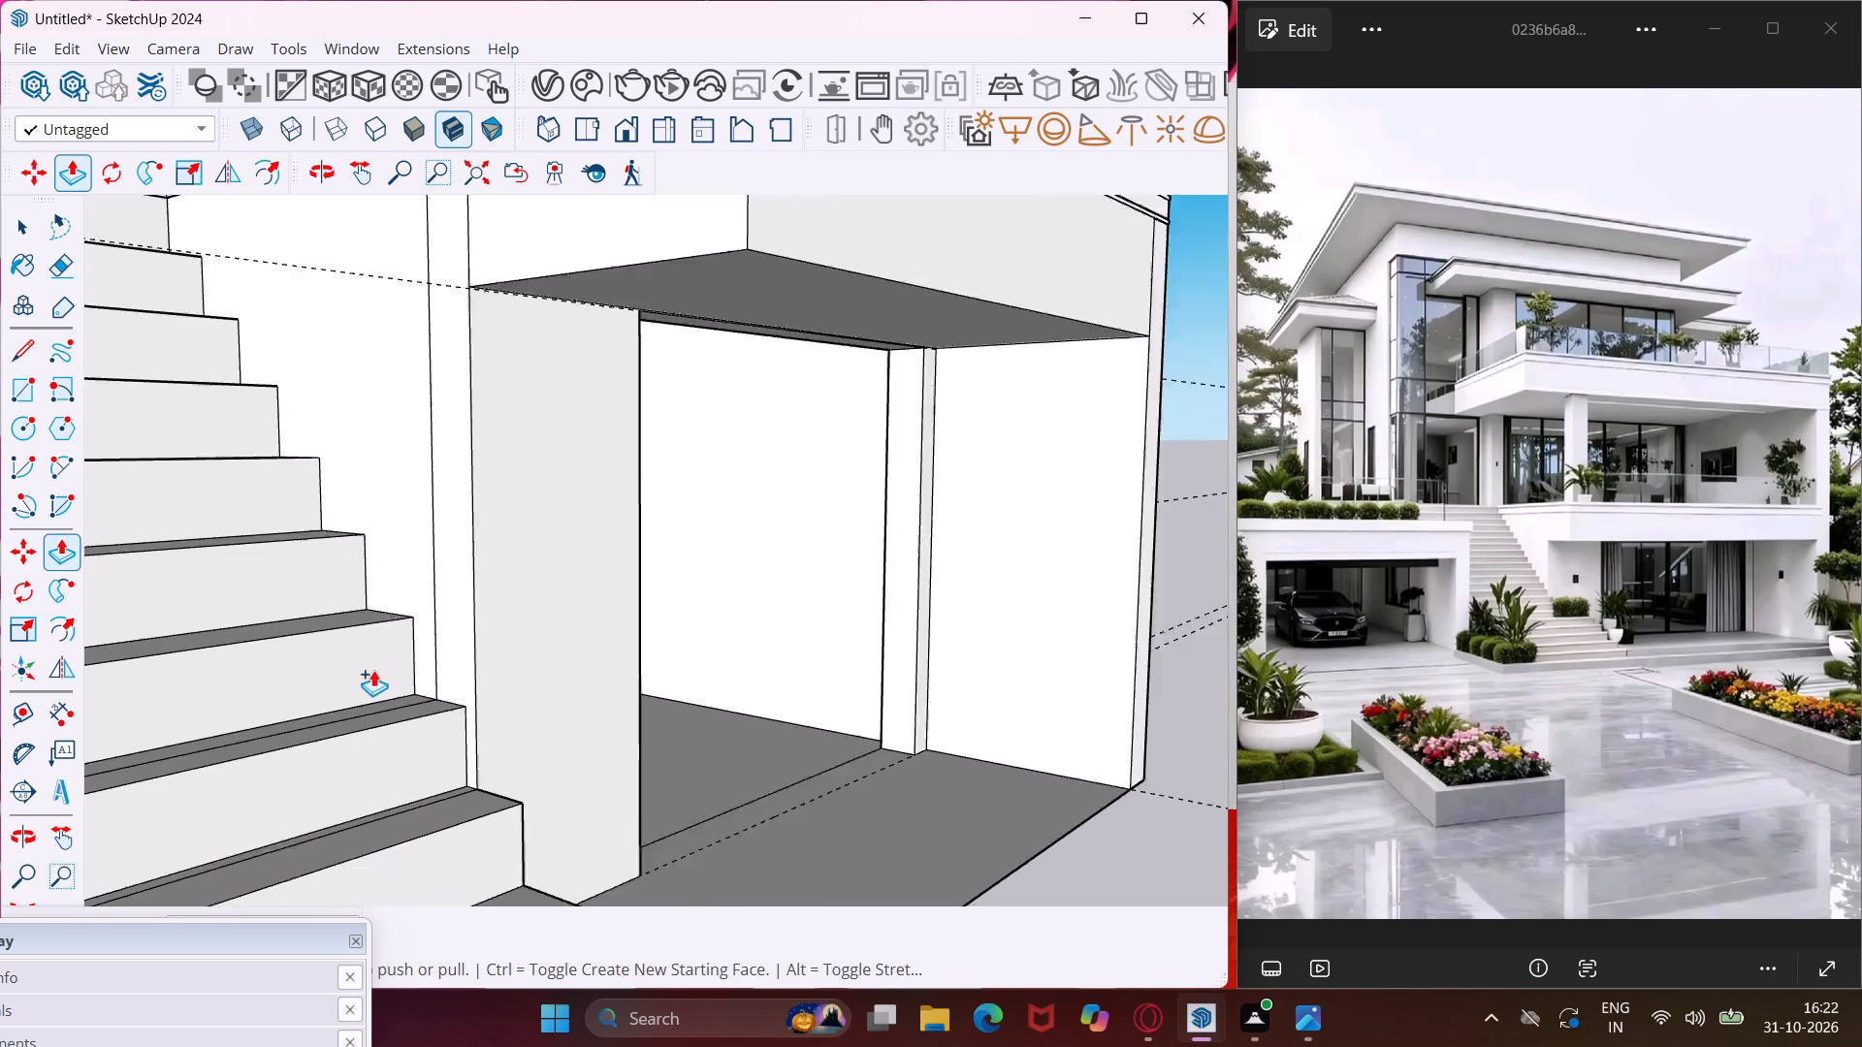
scroll(373, 670, down, 13)
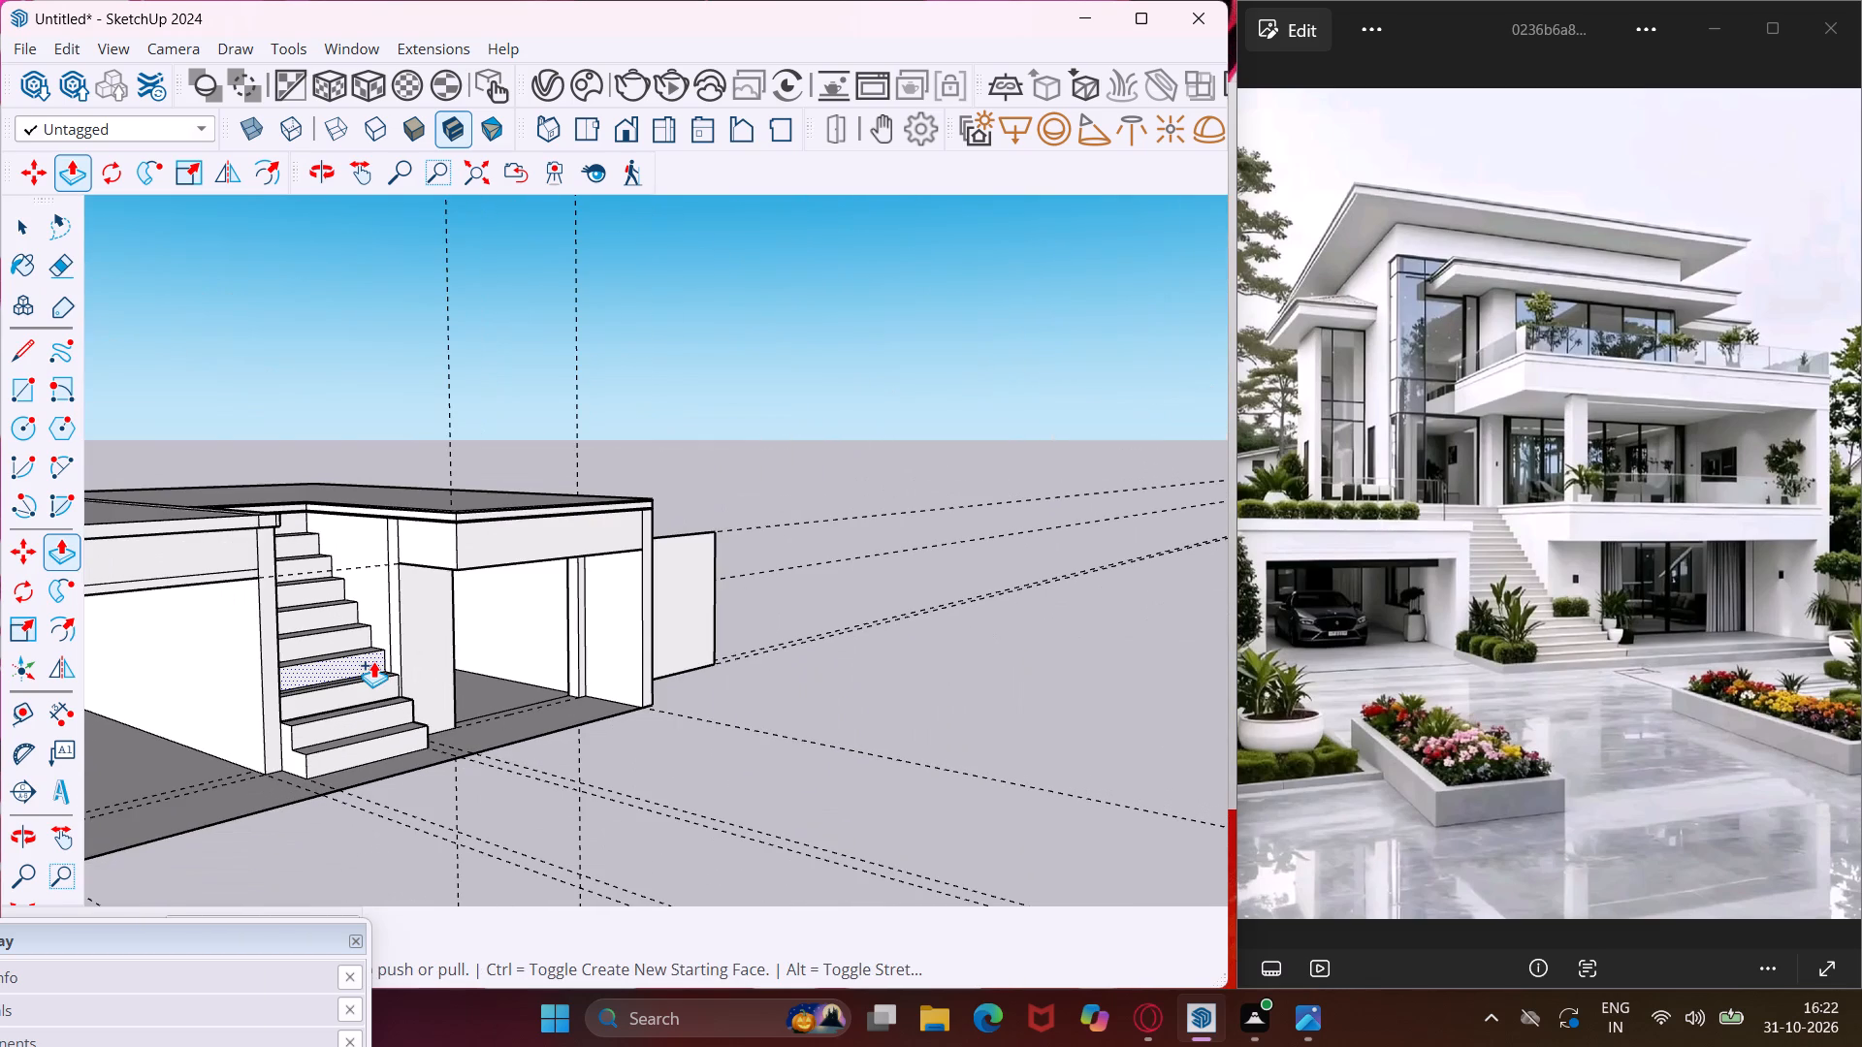
key(Escape)
key(space)
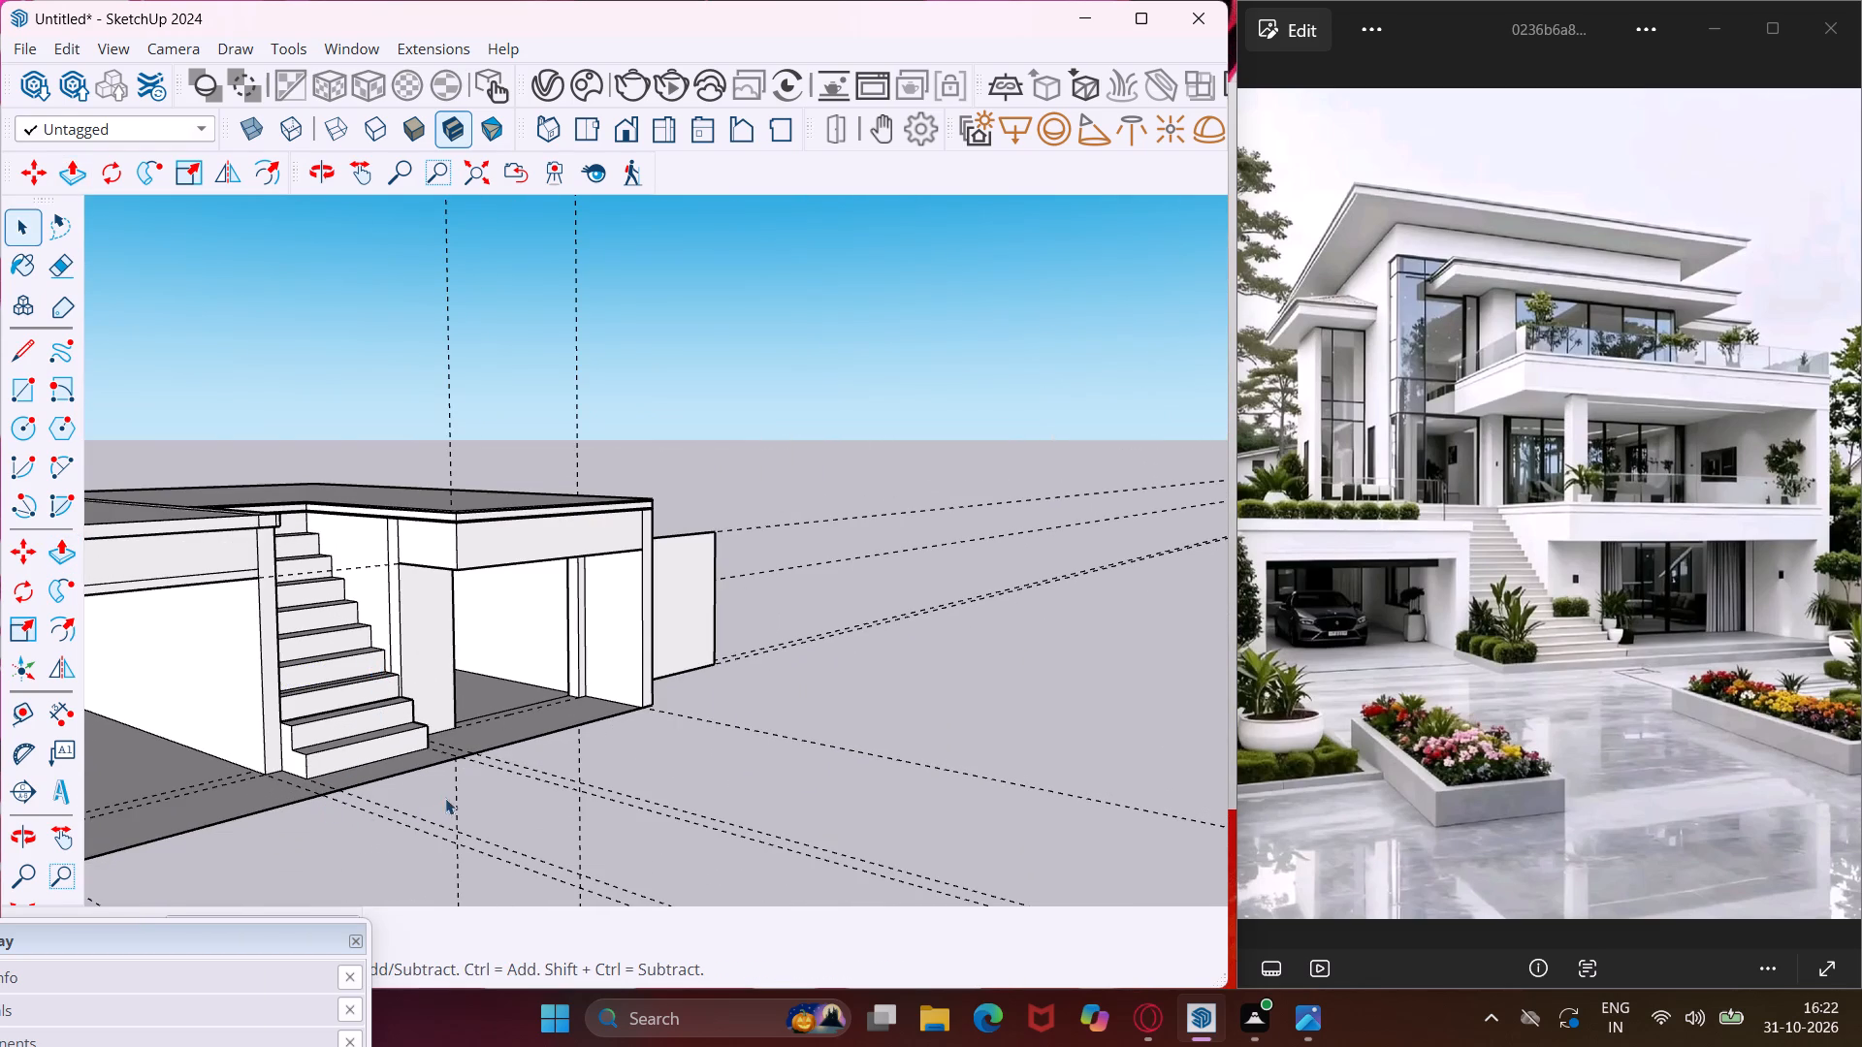
Examine the extruded staircase and its fit between the garage and the lower room from the front, side and above.
middle_drag(471, 740, 150, 792)
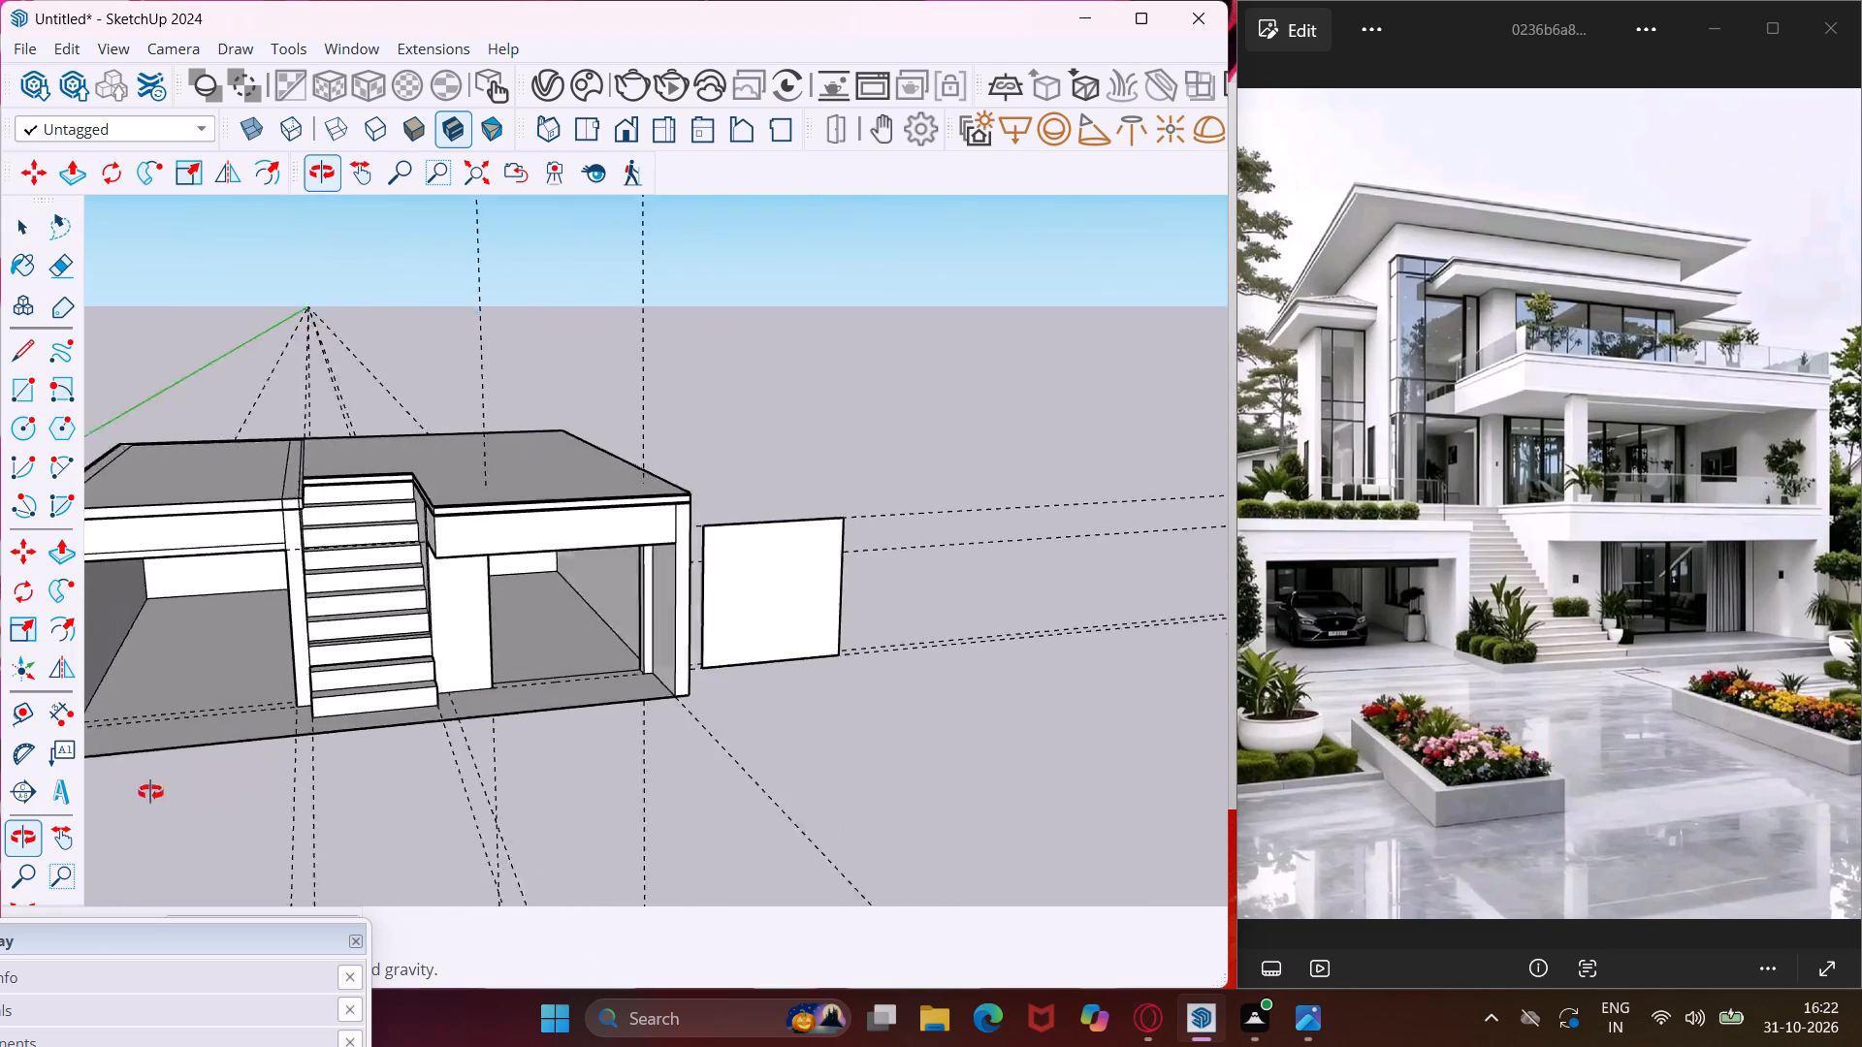
middle_drag(150, 792, 63, 777)
scroll(461, 796, up, 8)
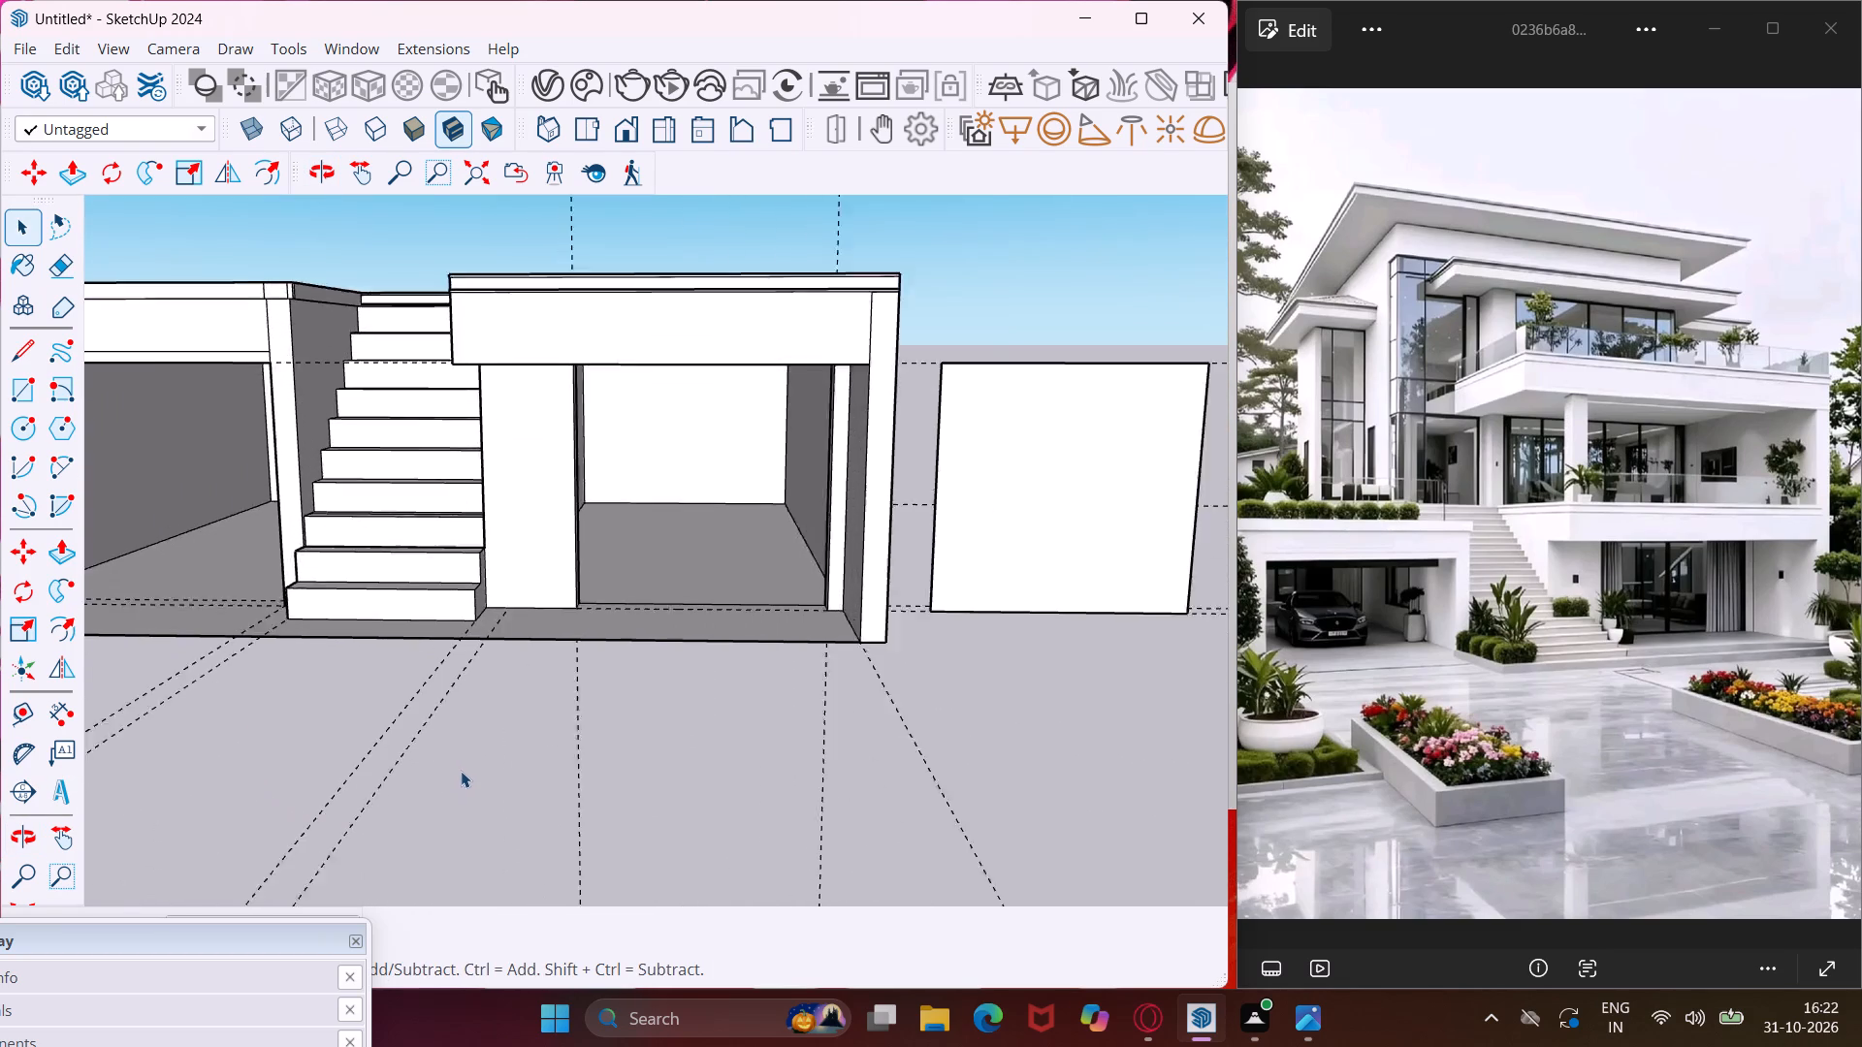
middle_drag(471, 755, 270, 774)
scroll(465, 755, up, 1)
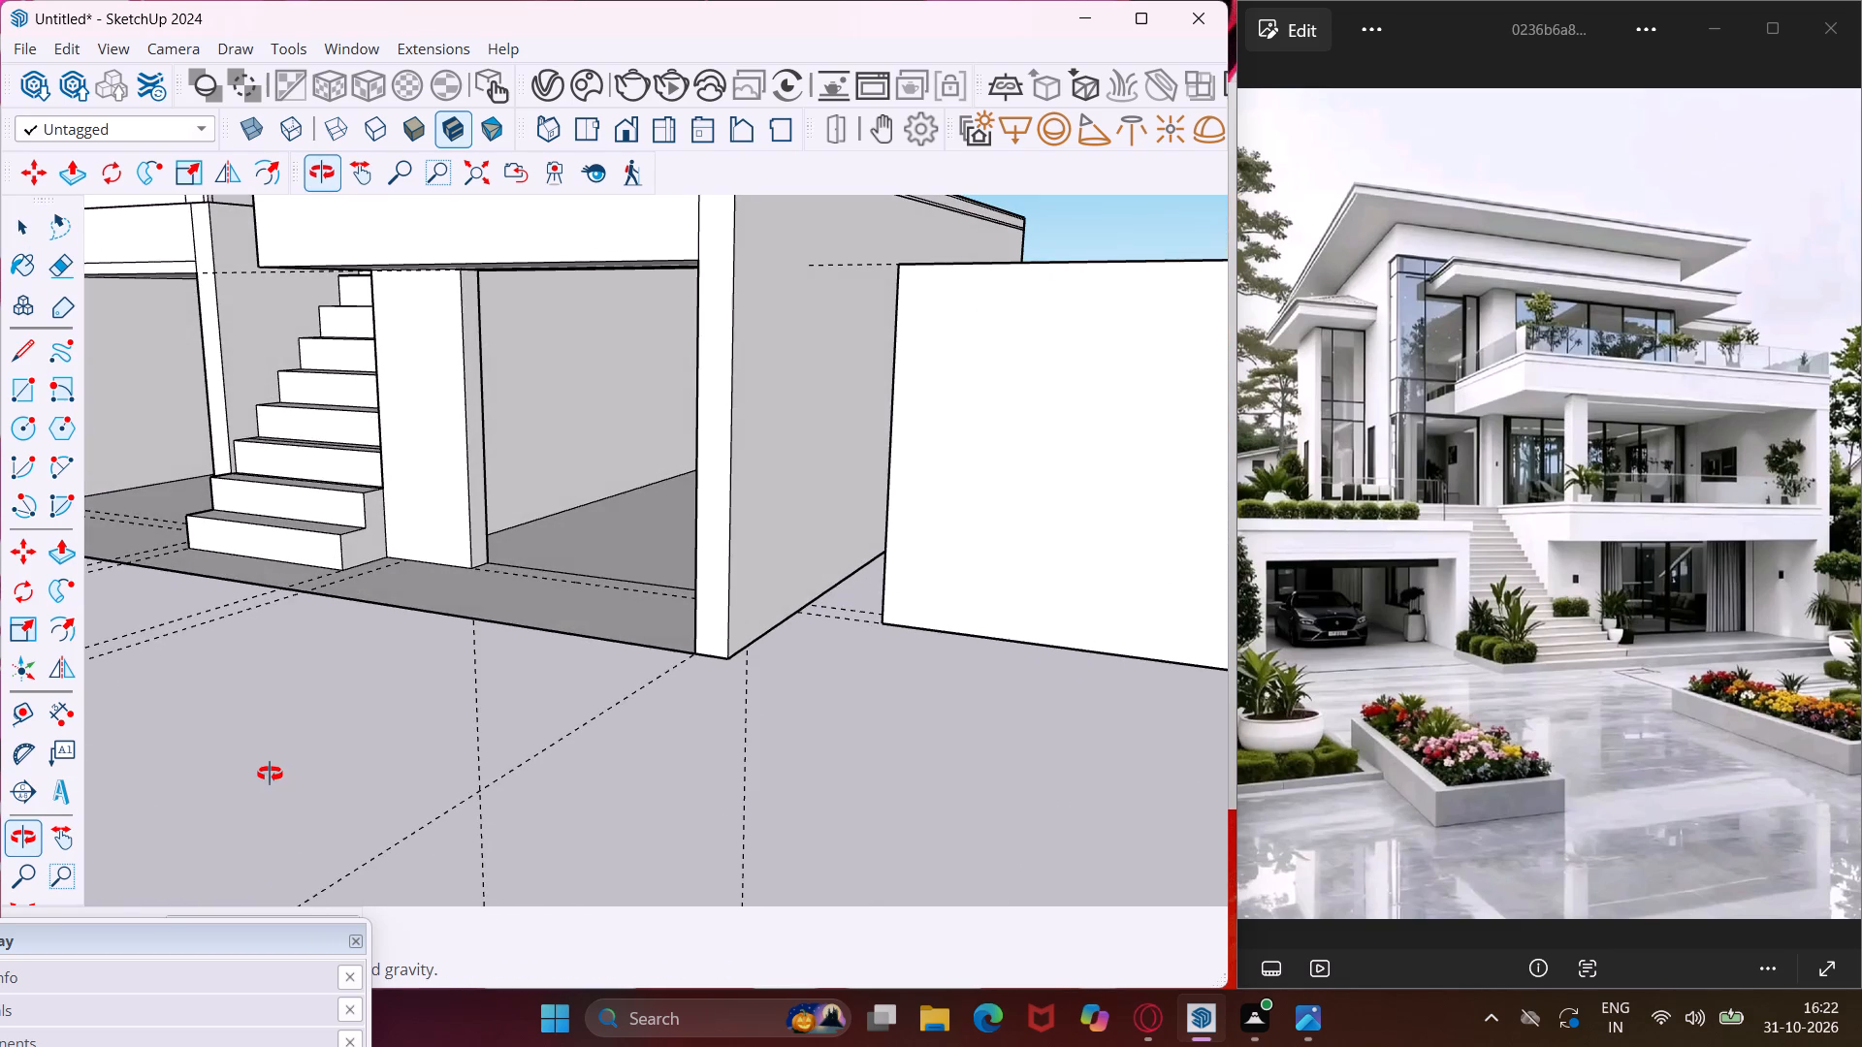
middle_drag(270, 774, 730, 858)
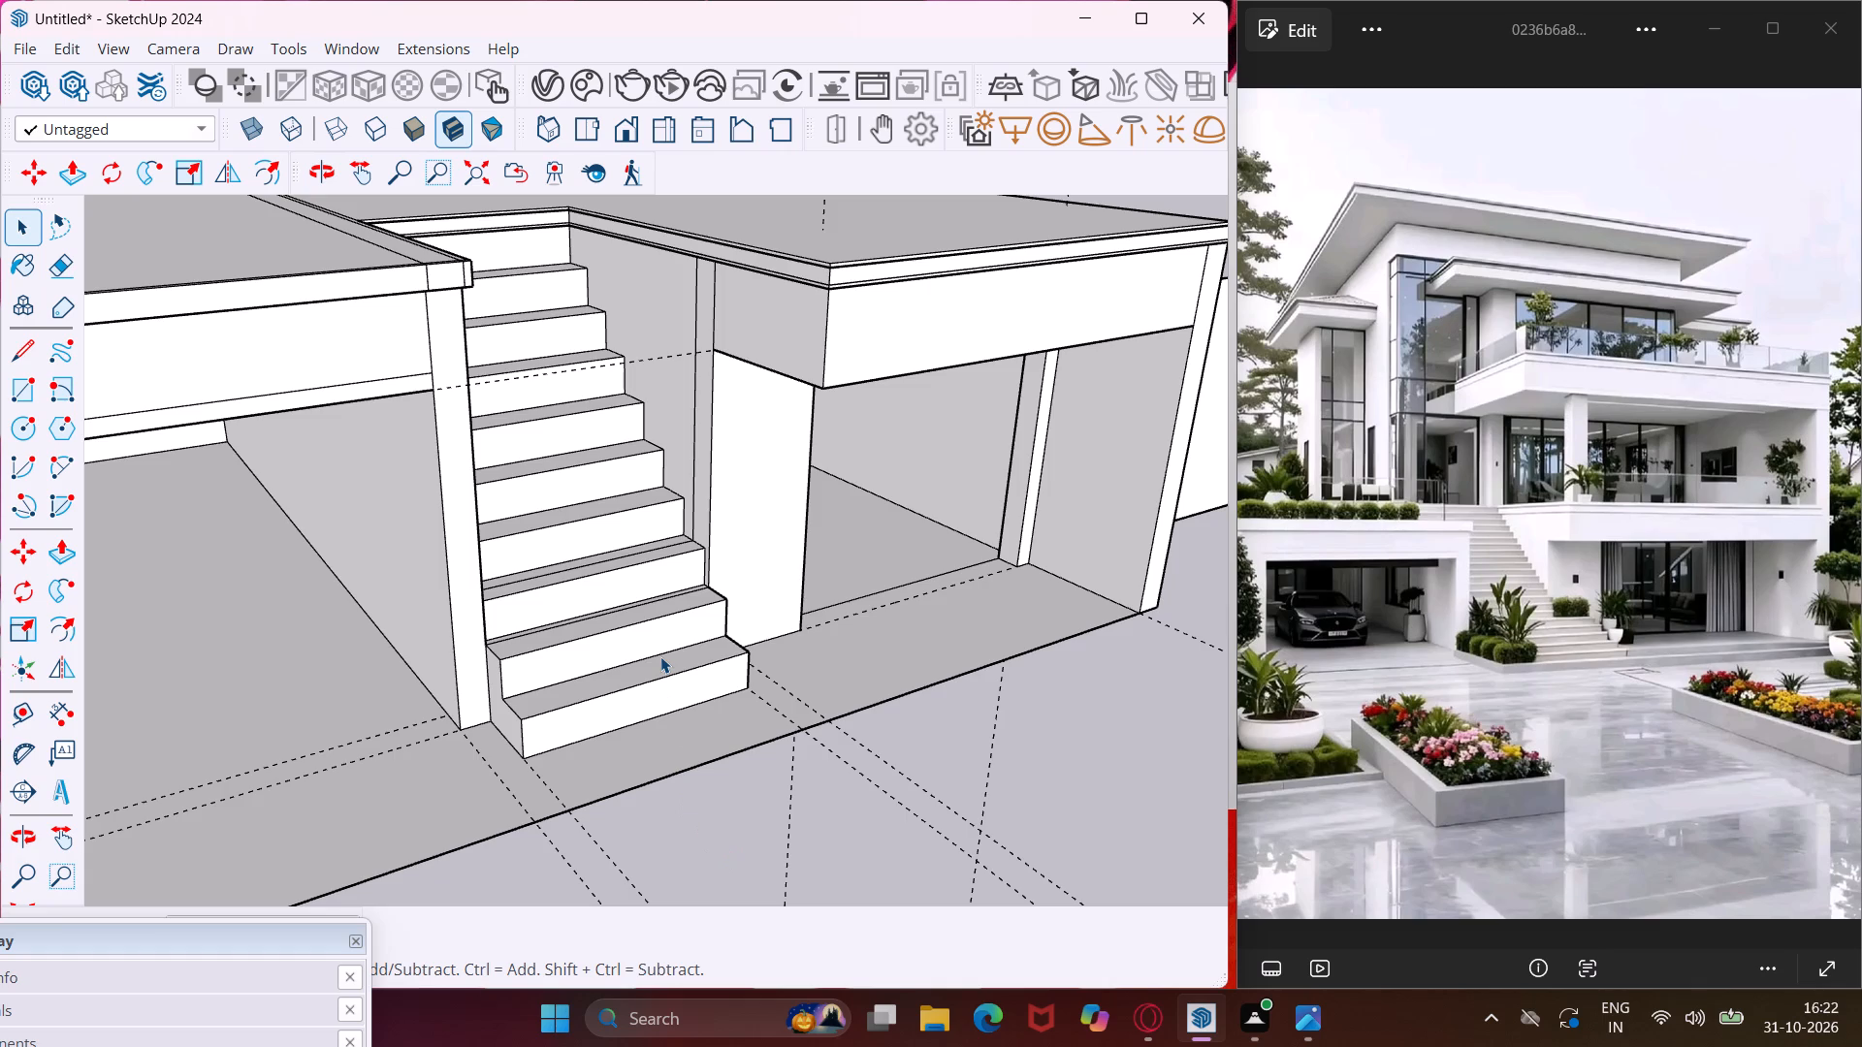
scroll(660, 656, down, 9)
middle_drag(824, 384, 698, 412)
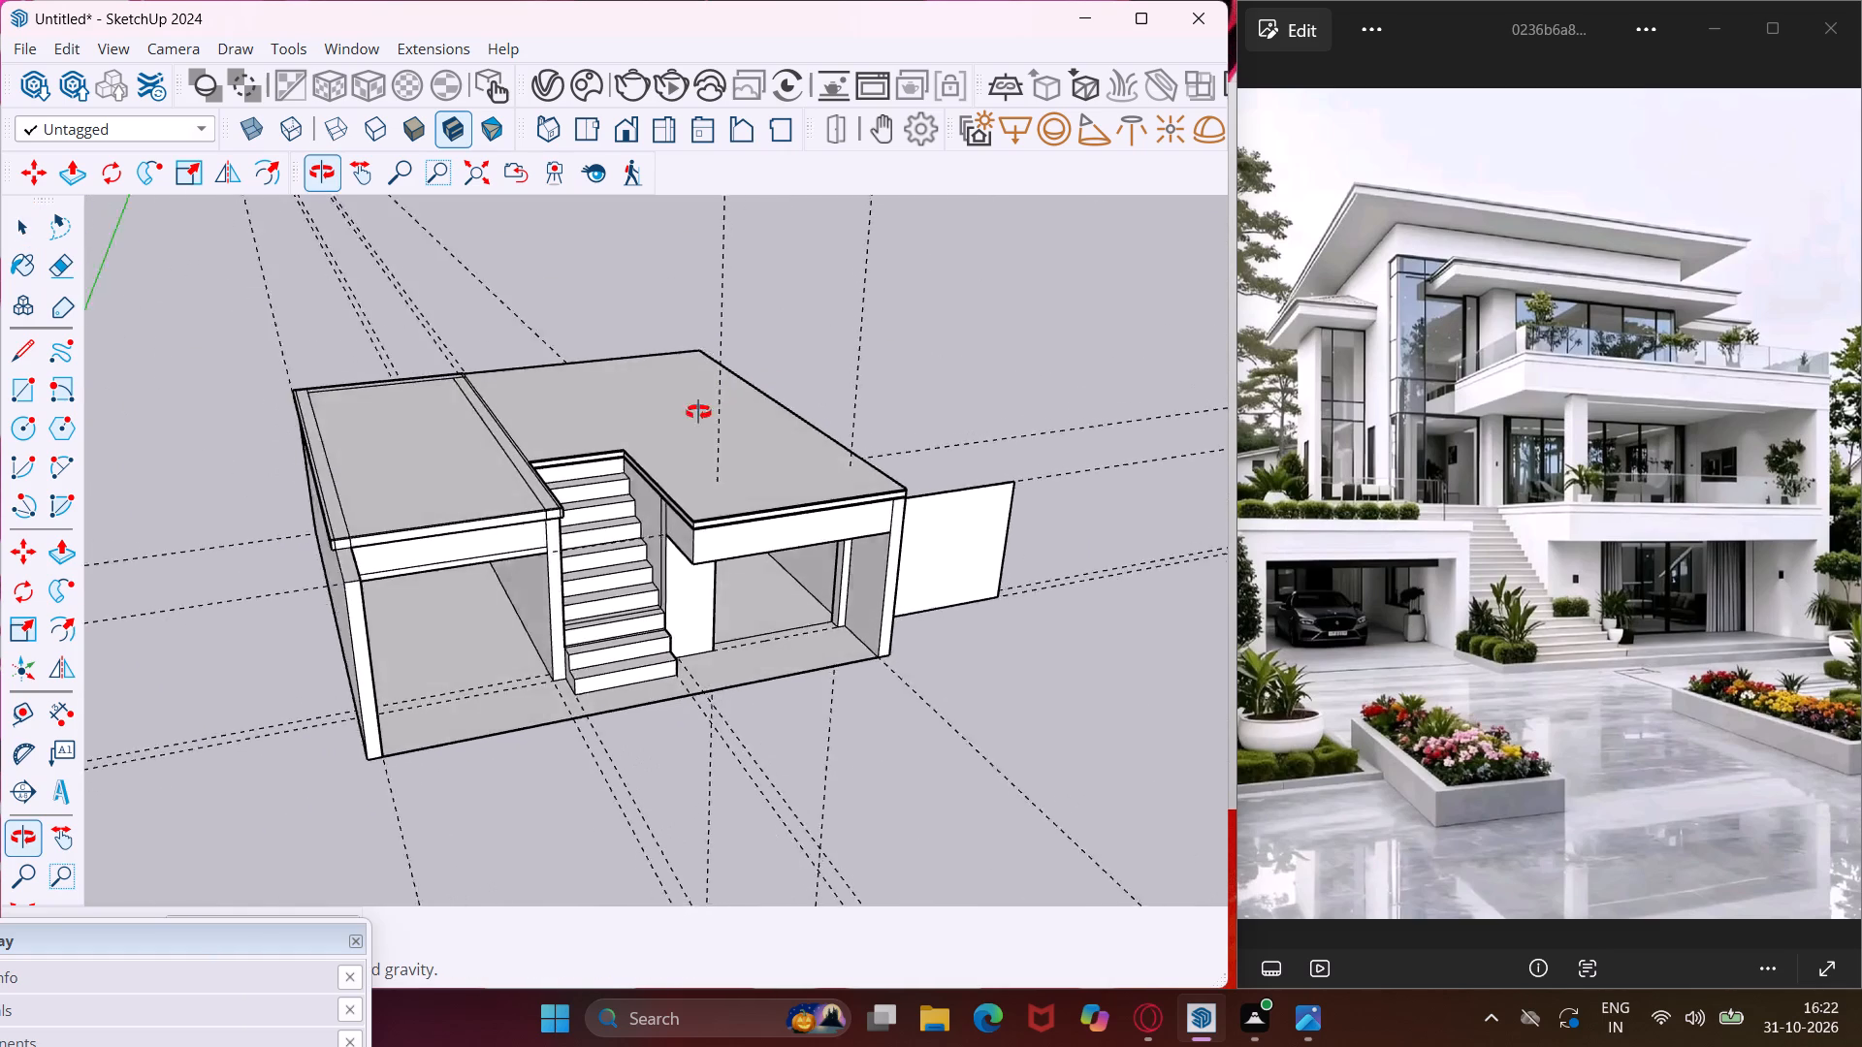
middle_drag(698, 412, 642, 427)
scroll(777, 433, up, 5)
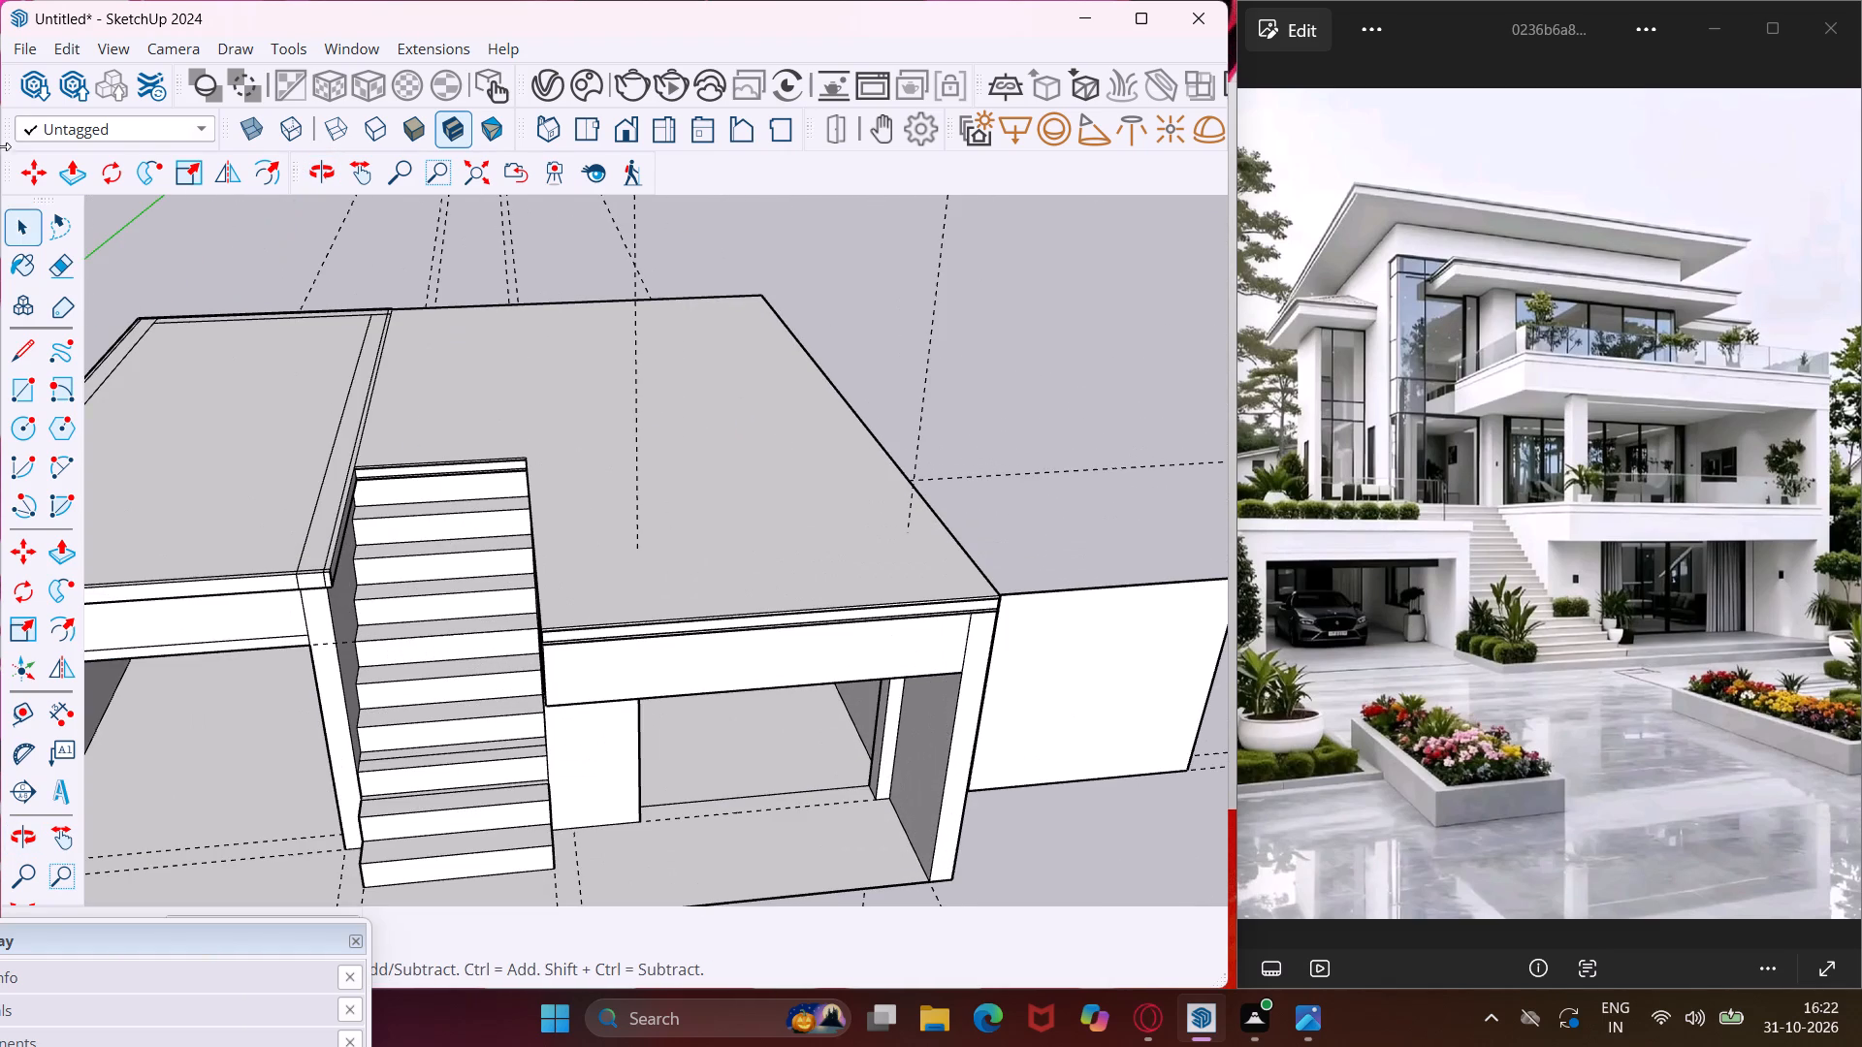
Delete all the guides in the model.
click(72, 45)
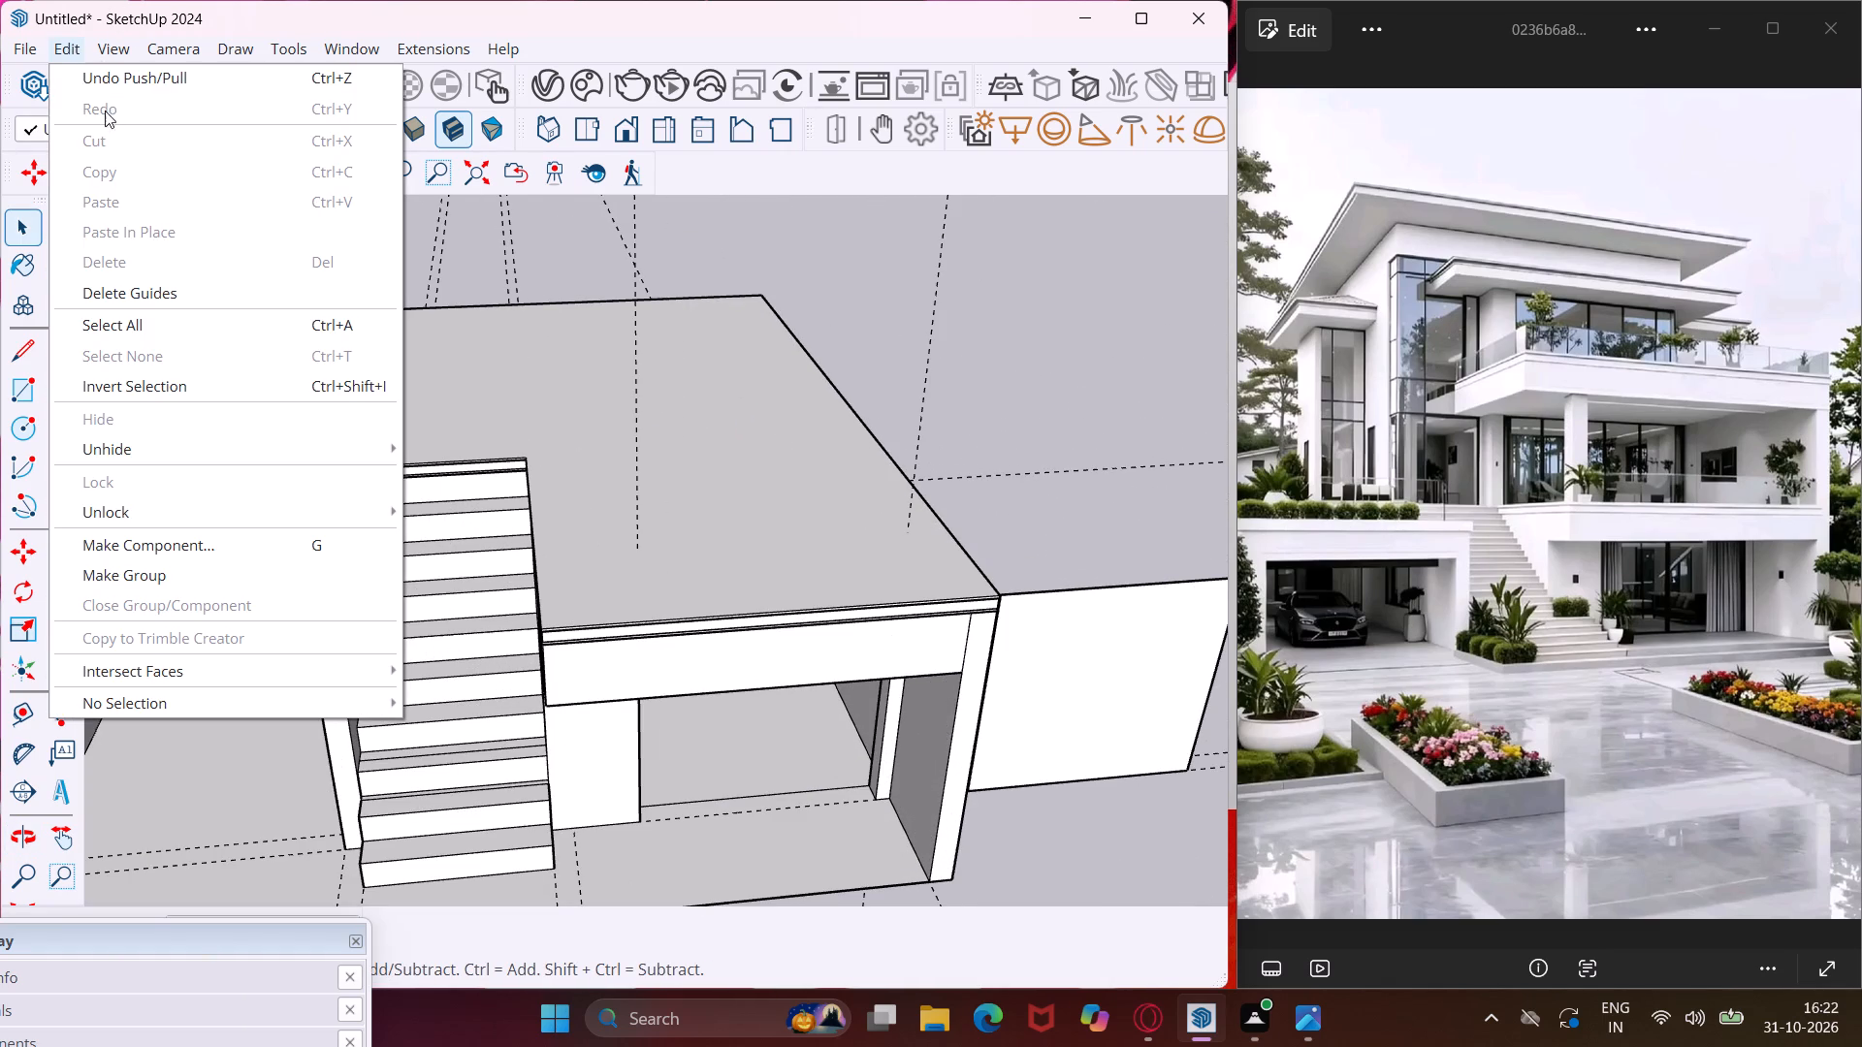
click(167, 286)
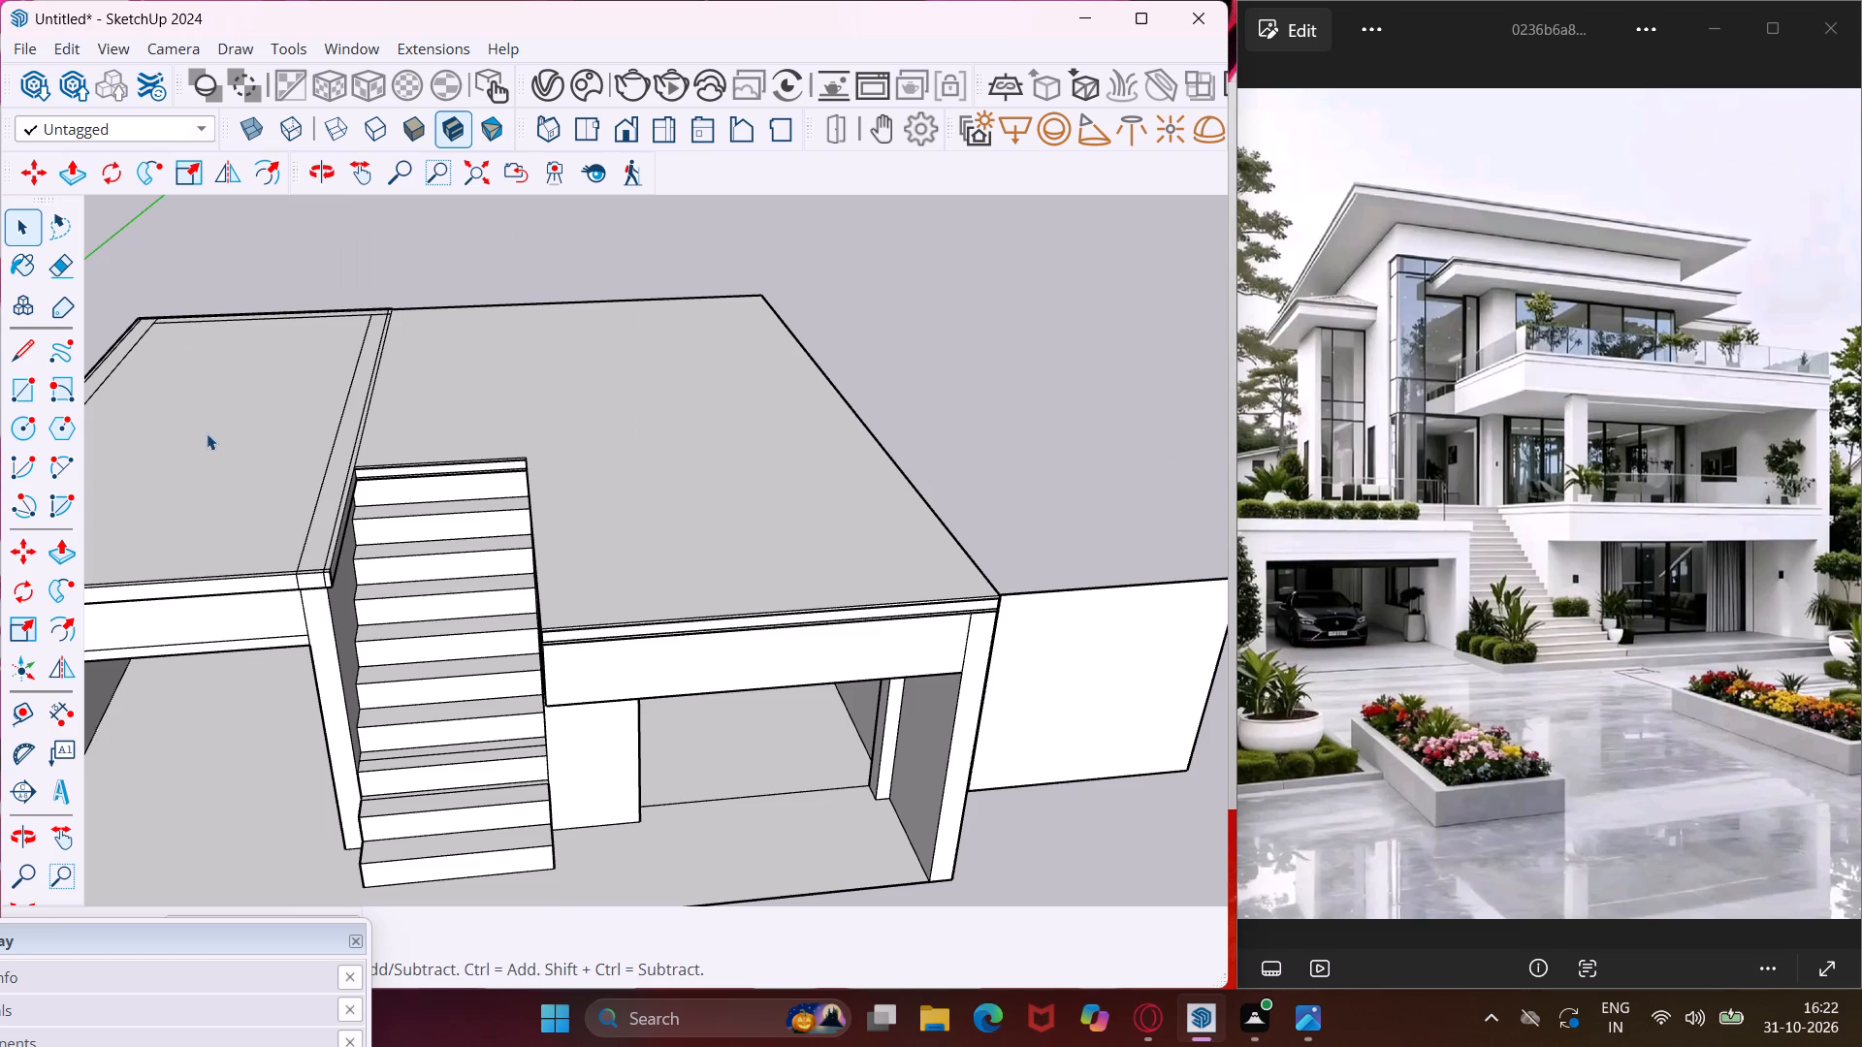
Add a guide 9" inside the outer side edge of the main roof slab, opposite the stair opening.
middle_drag(207, 433, 662, 427)
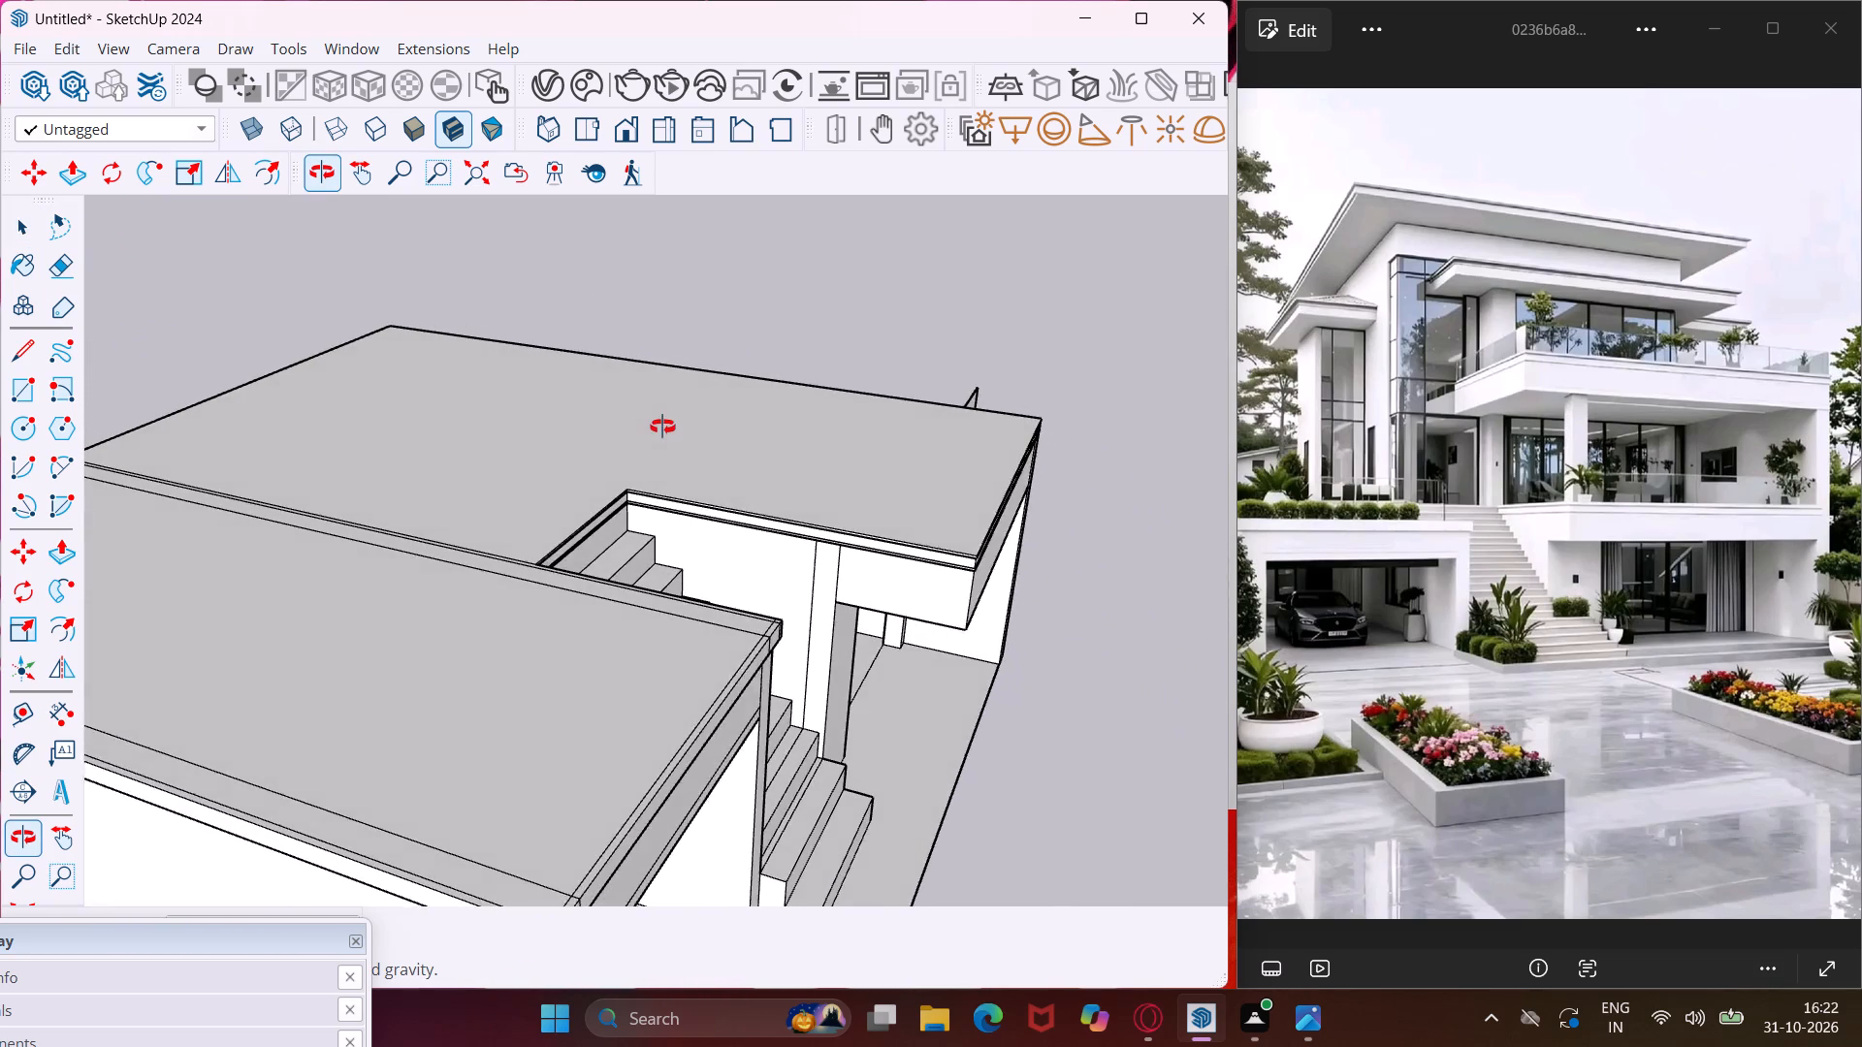
middle_drag(662, 427, 670, 440)
middle_drag(690, 415, 584, 434)
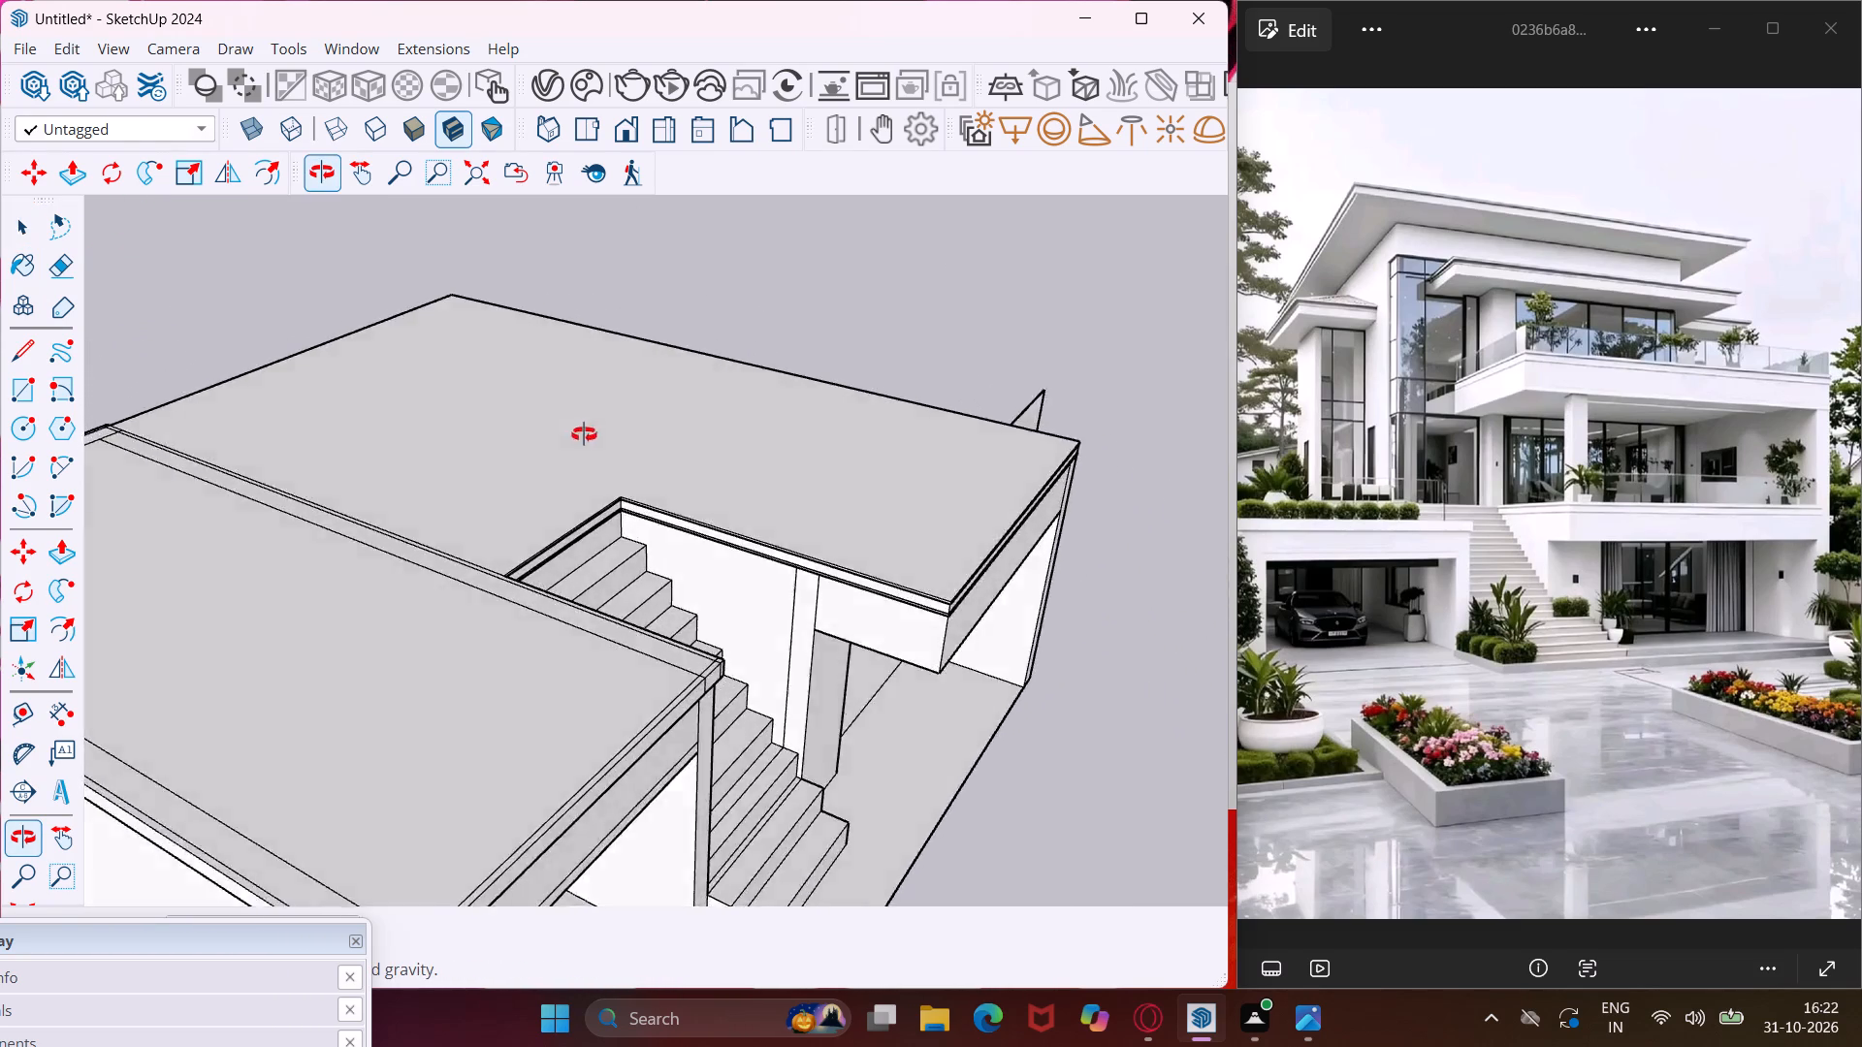
middle_drag(584, 434, 116, 533)
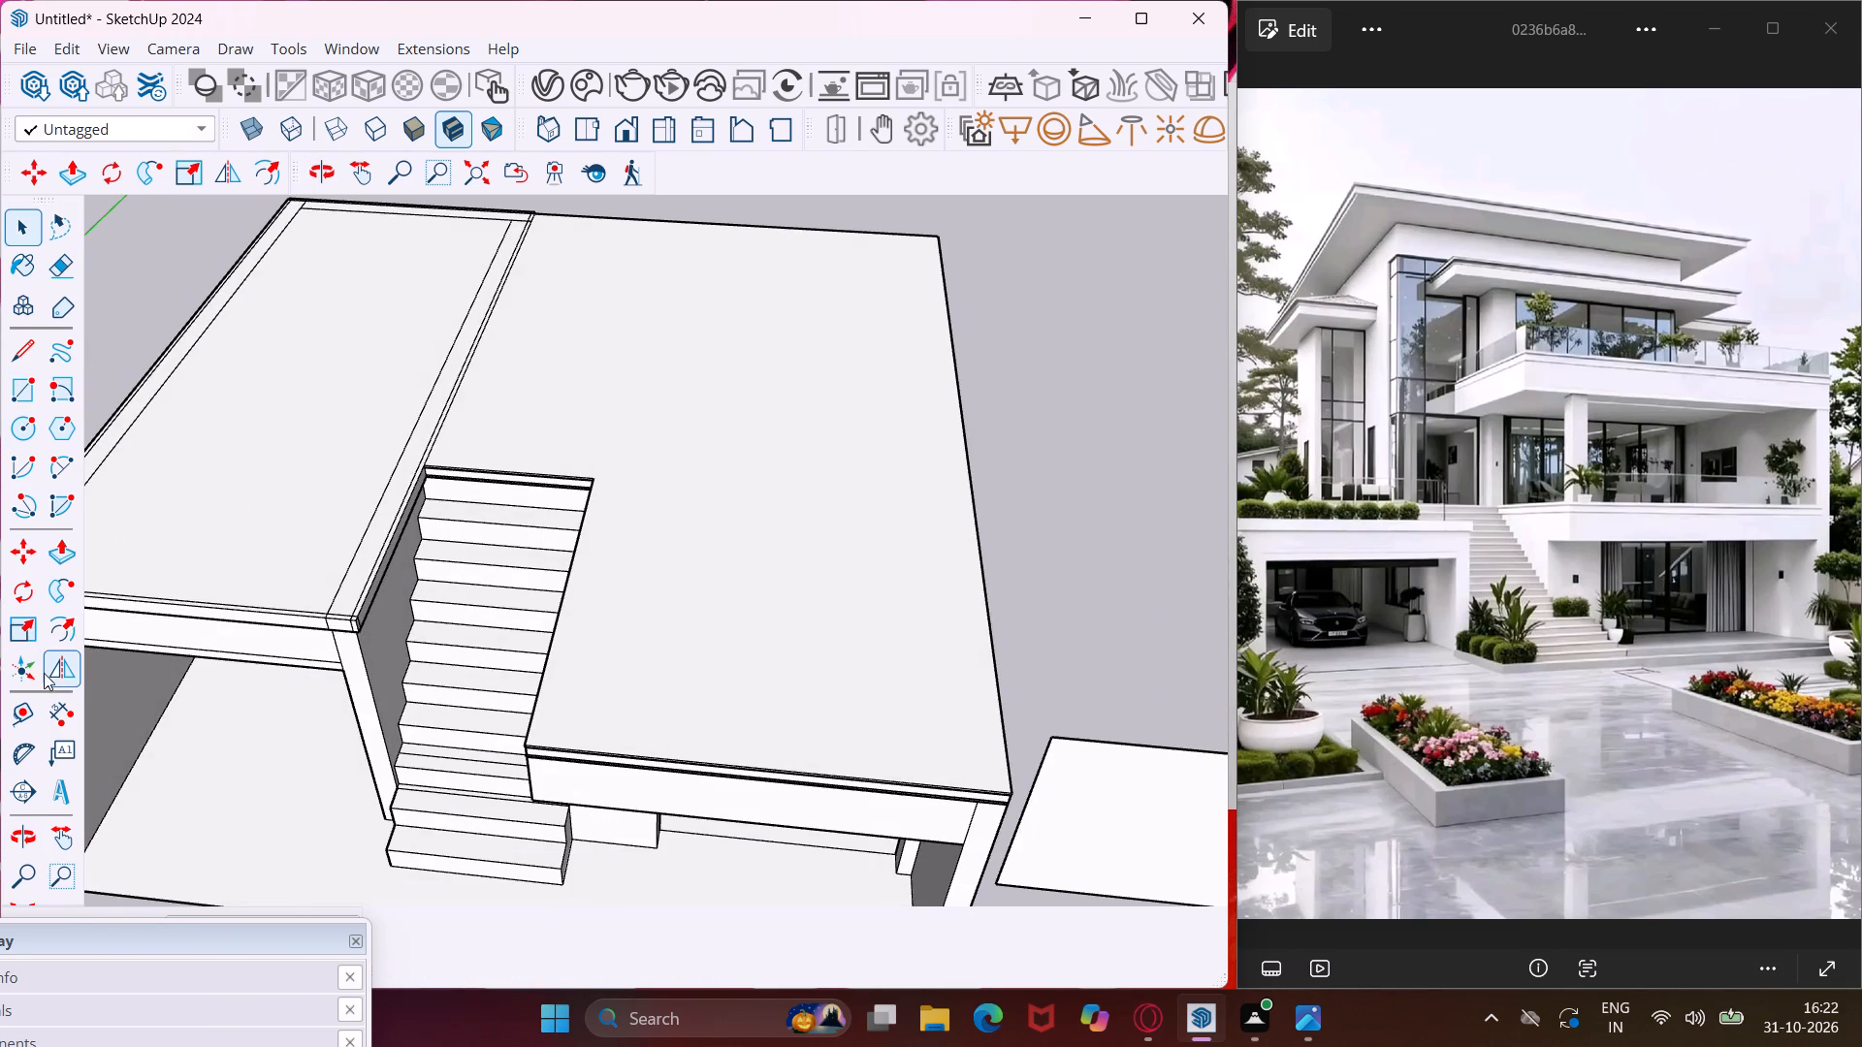
click(33, 700)
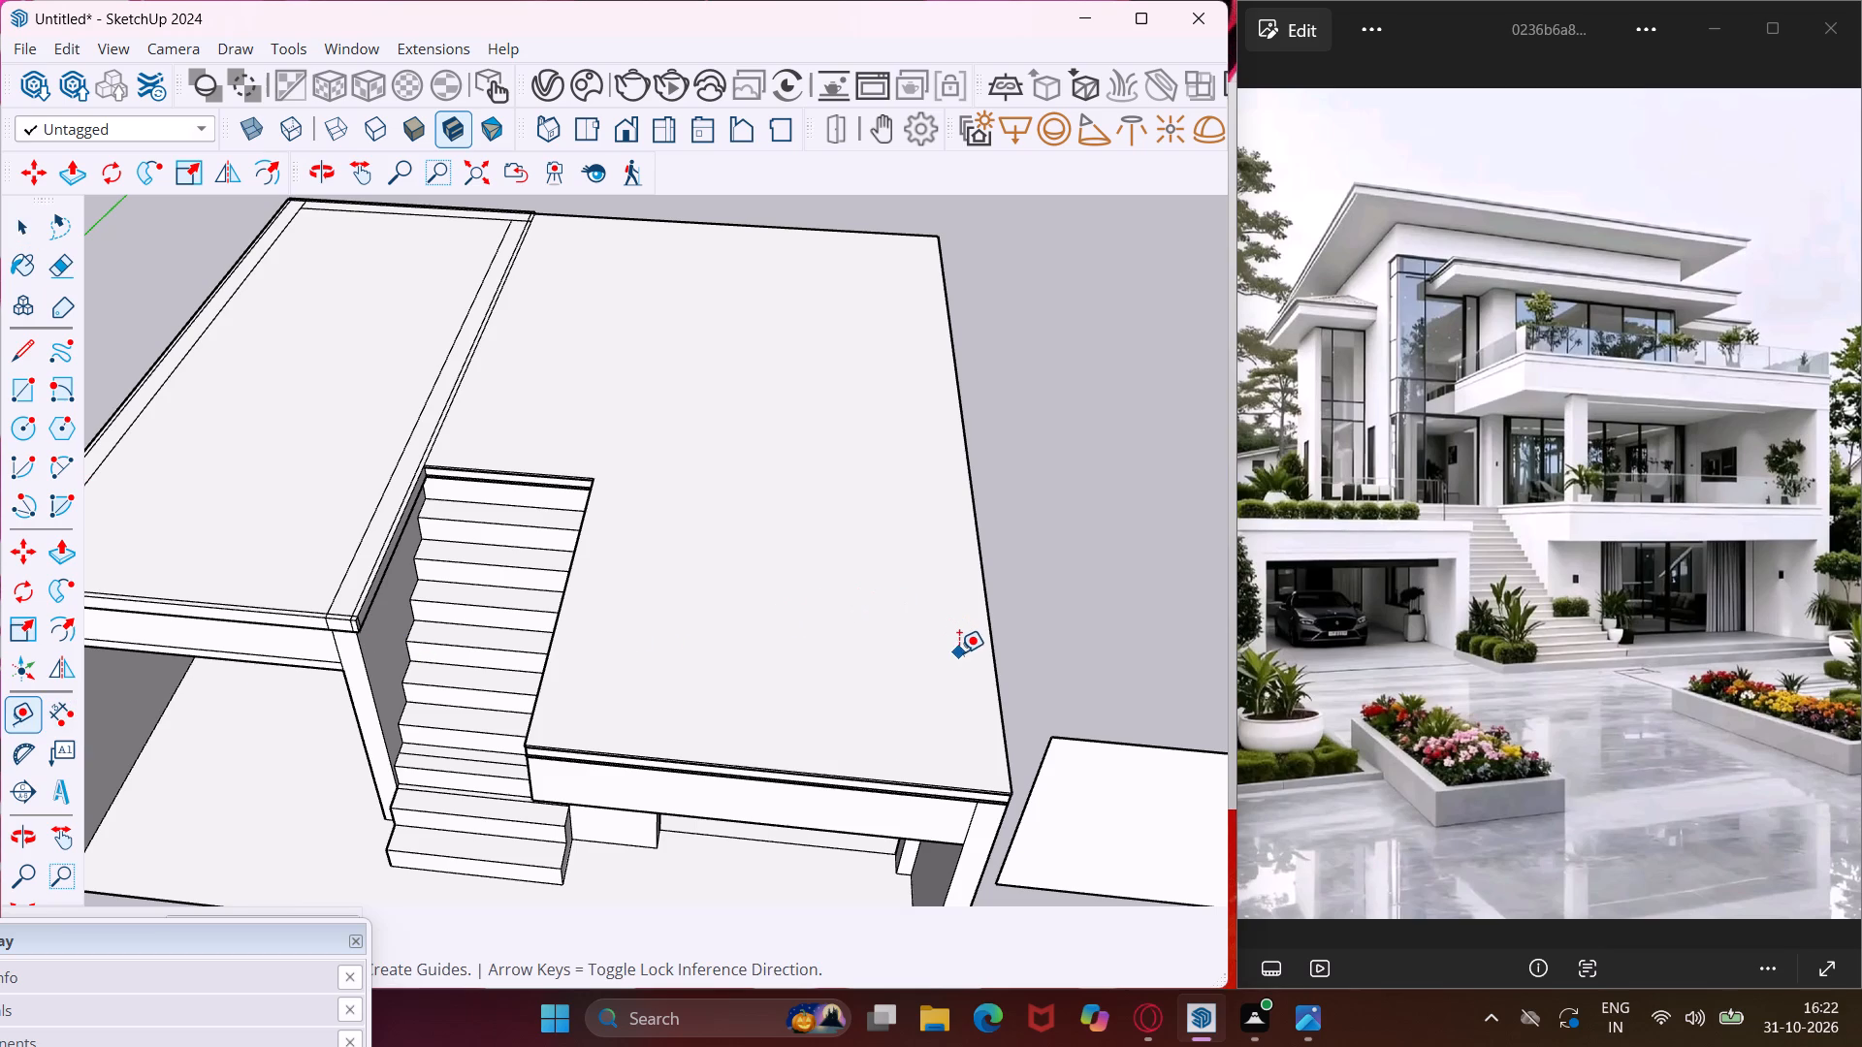
scroll(959, 652, up, 9)
click(1044, 682)
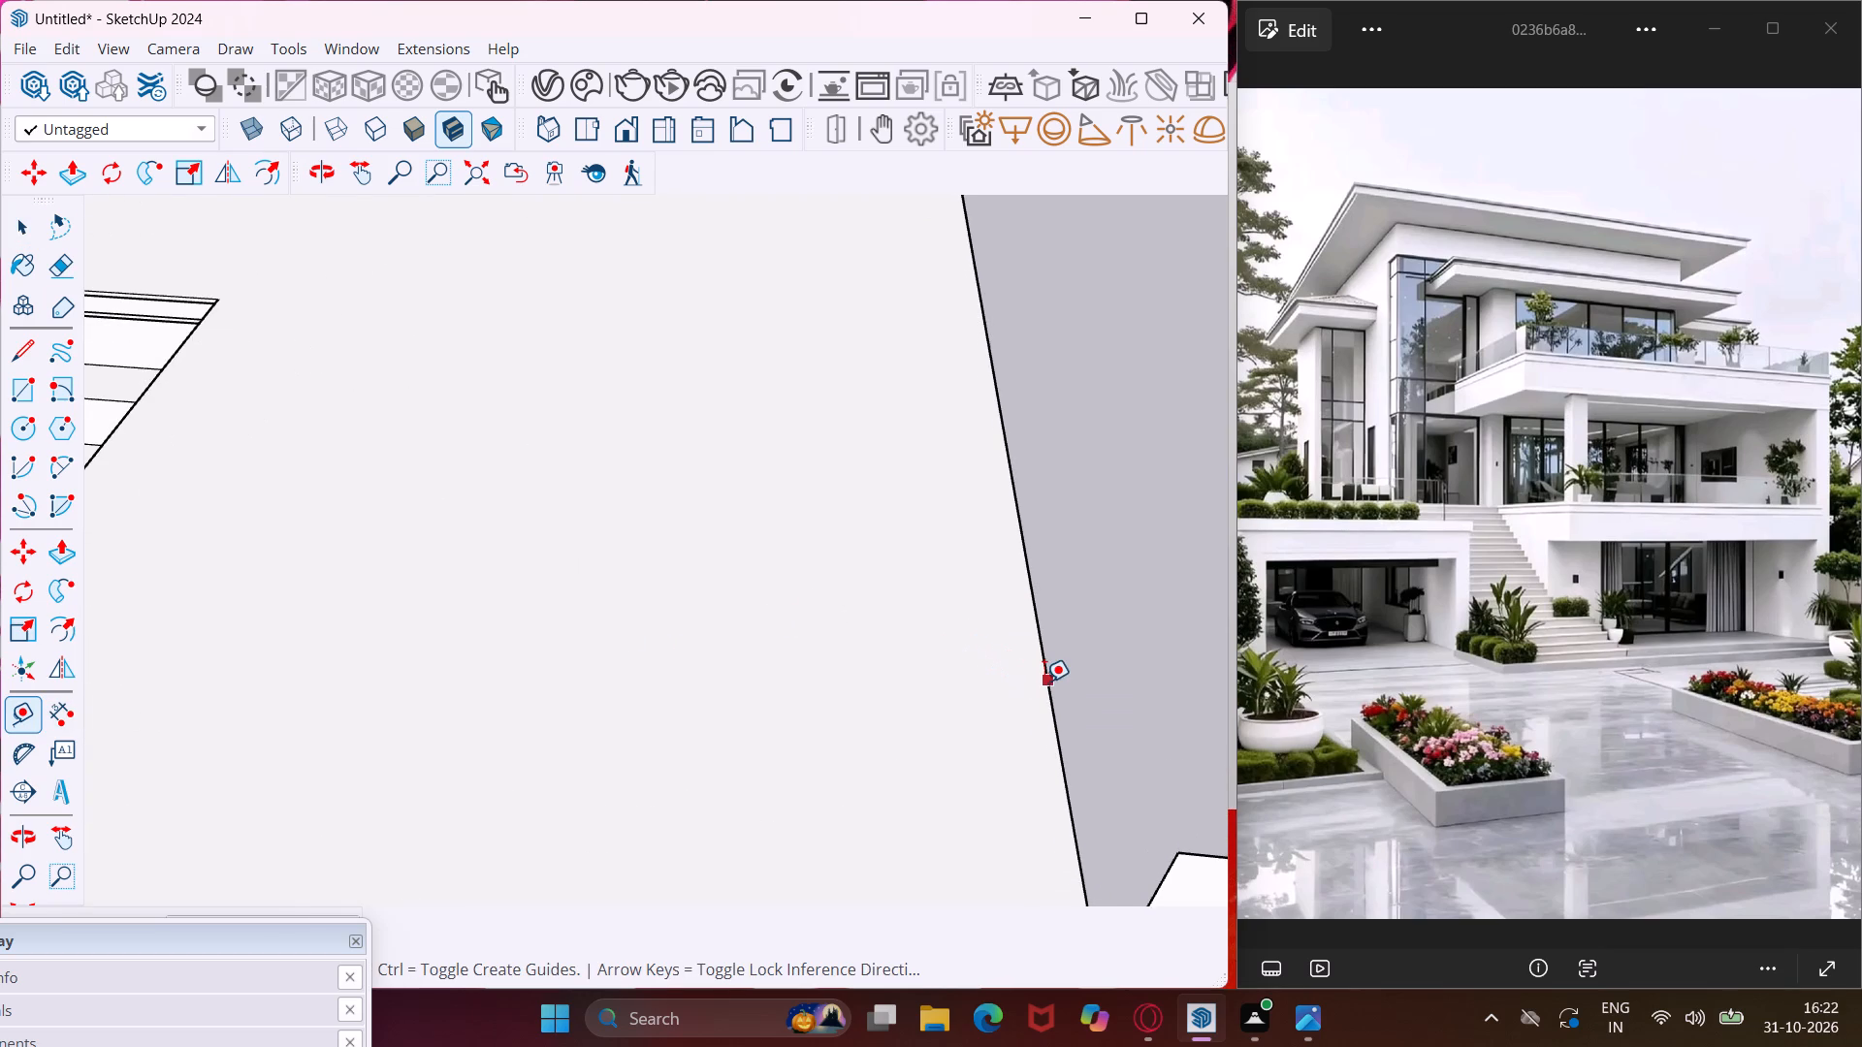
text(9")
key(Return)
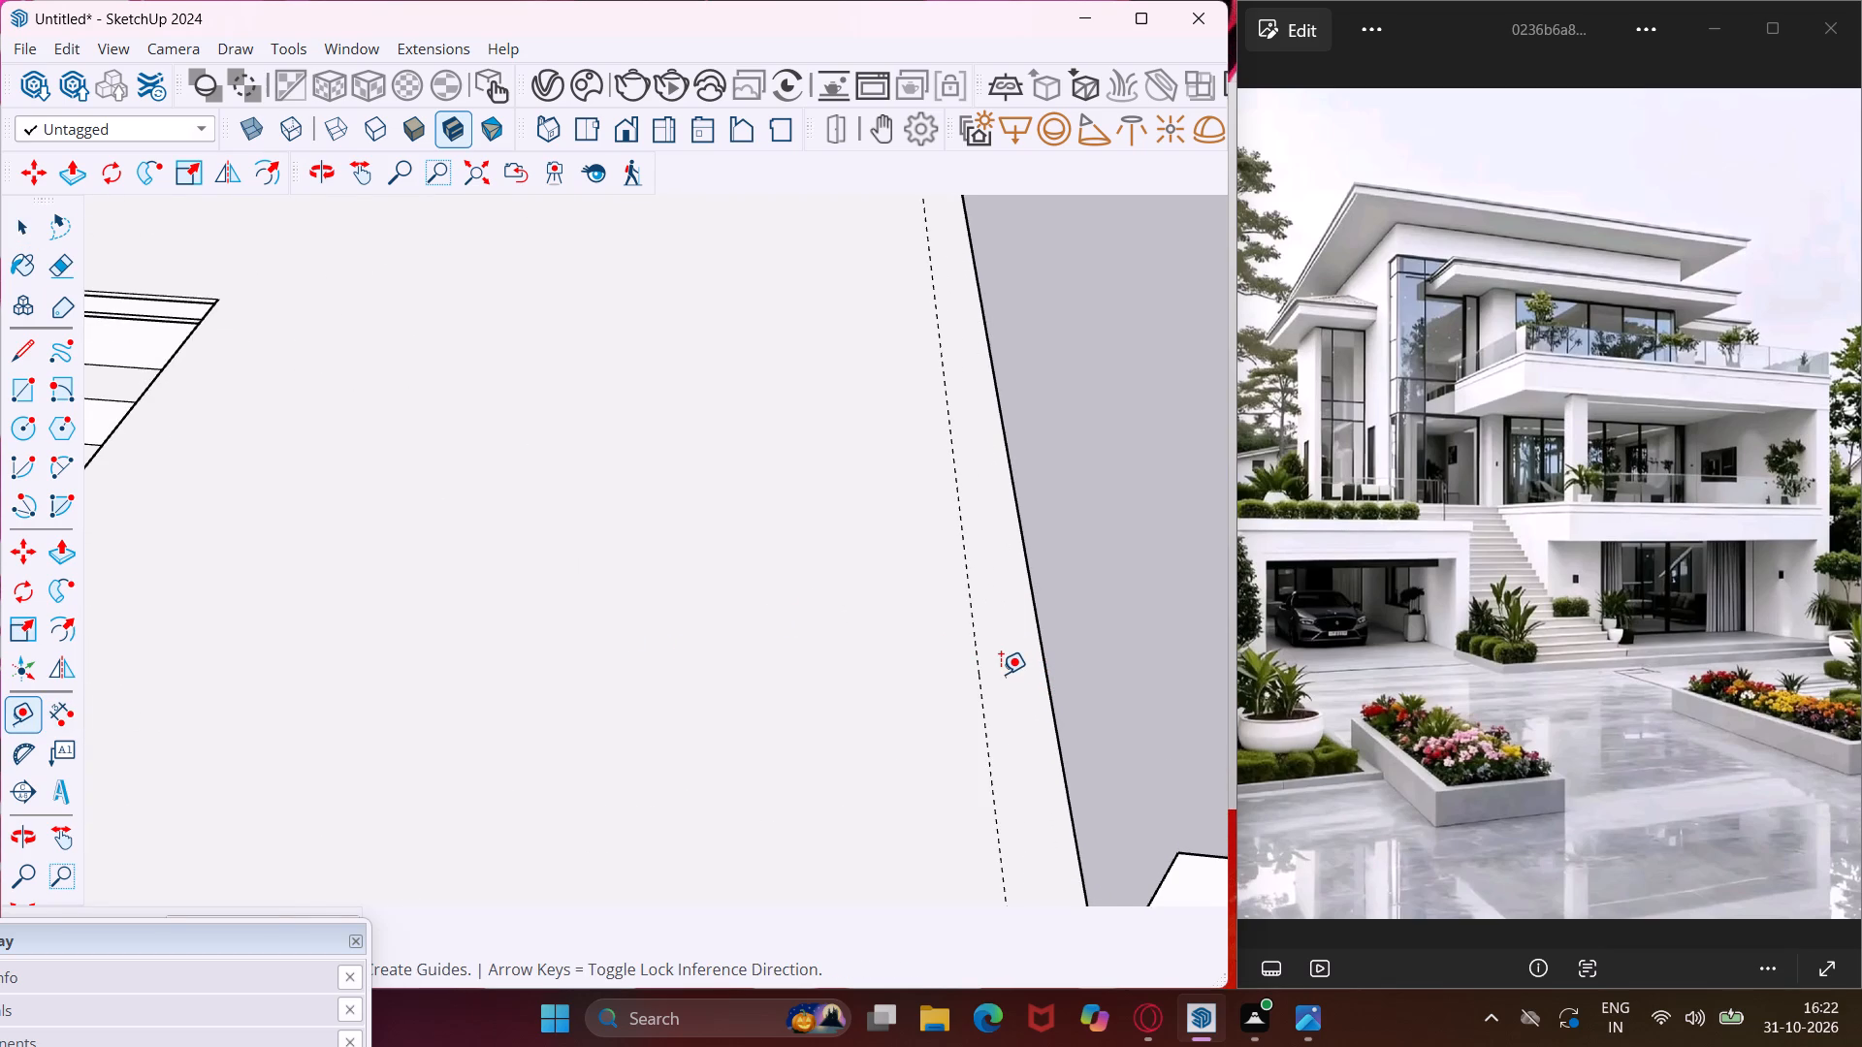
Add a guide on the roof slab 9" from the long side edge of the stair opening.
scroll(1001, 674, down, 4)
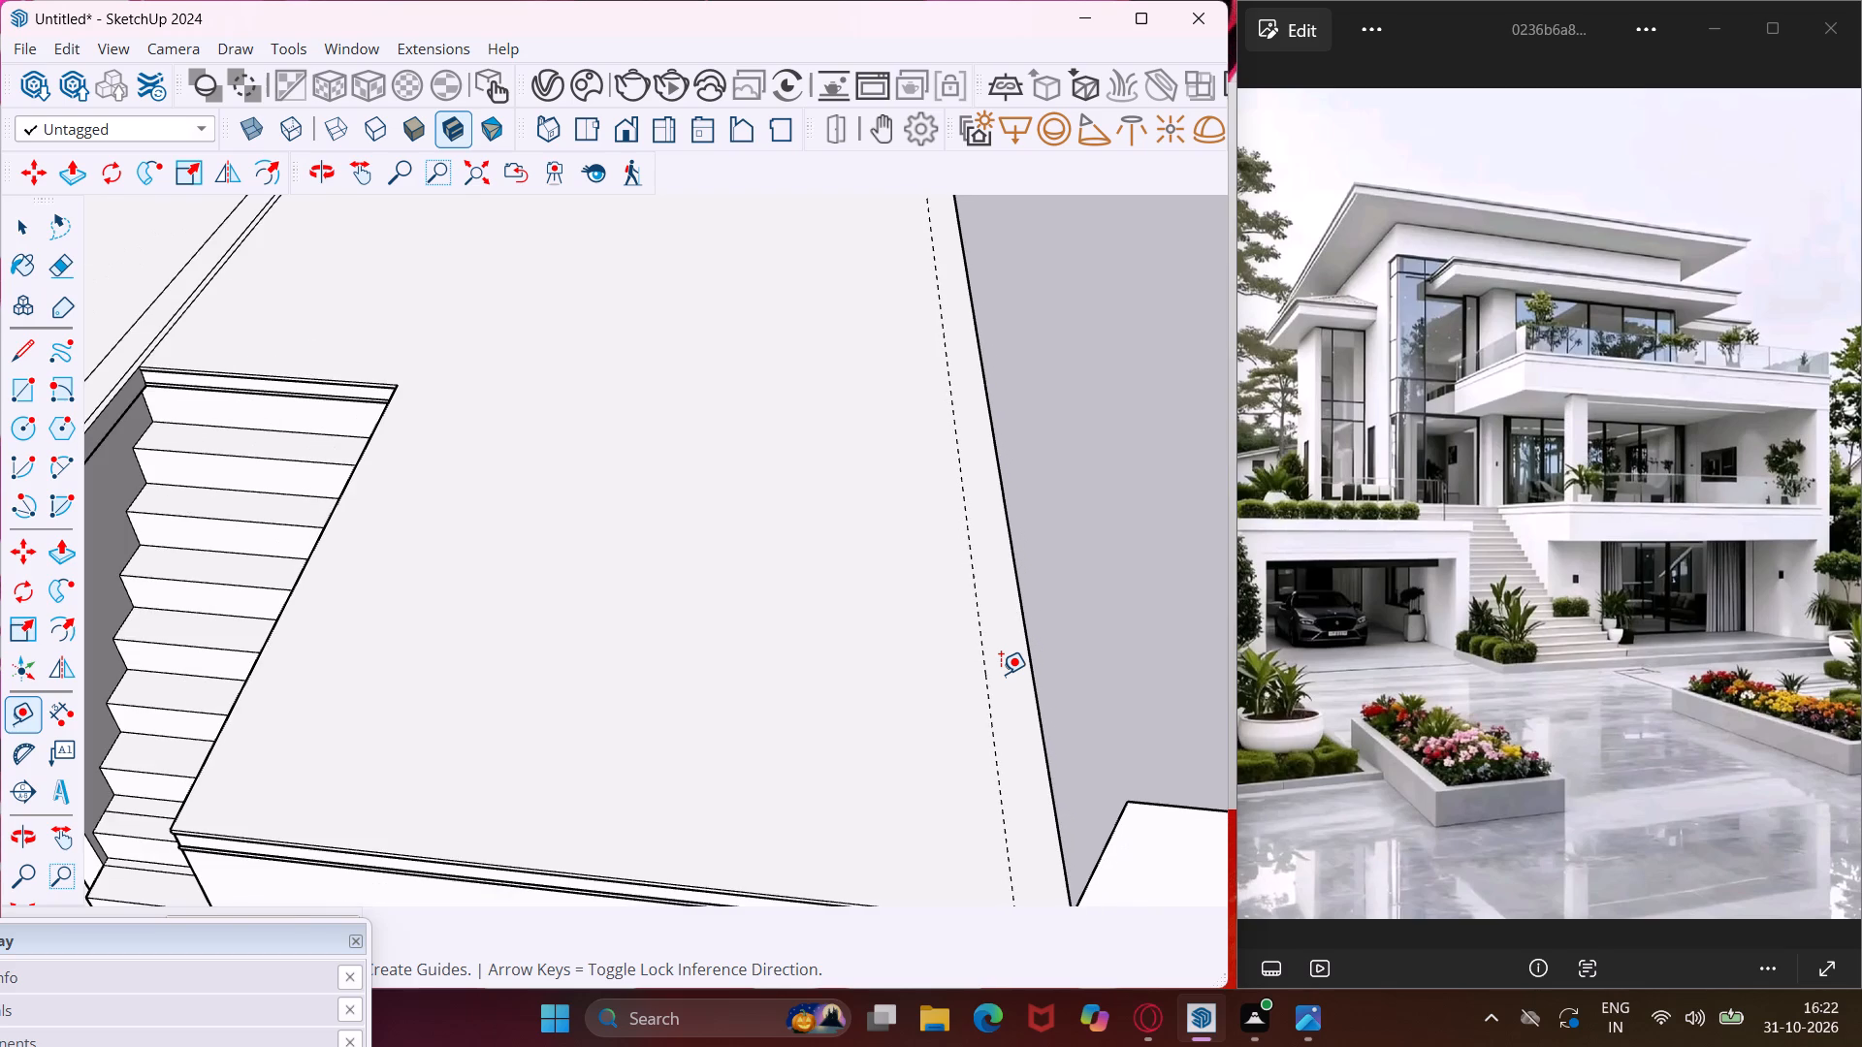
scroll(347, 485, up, 3)
click(347, 485)
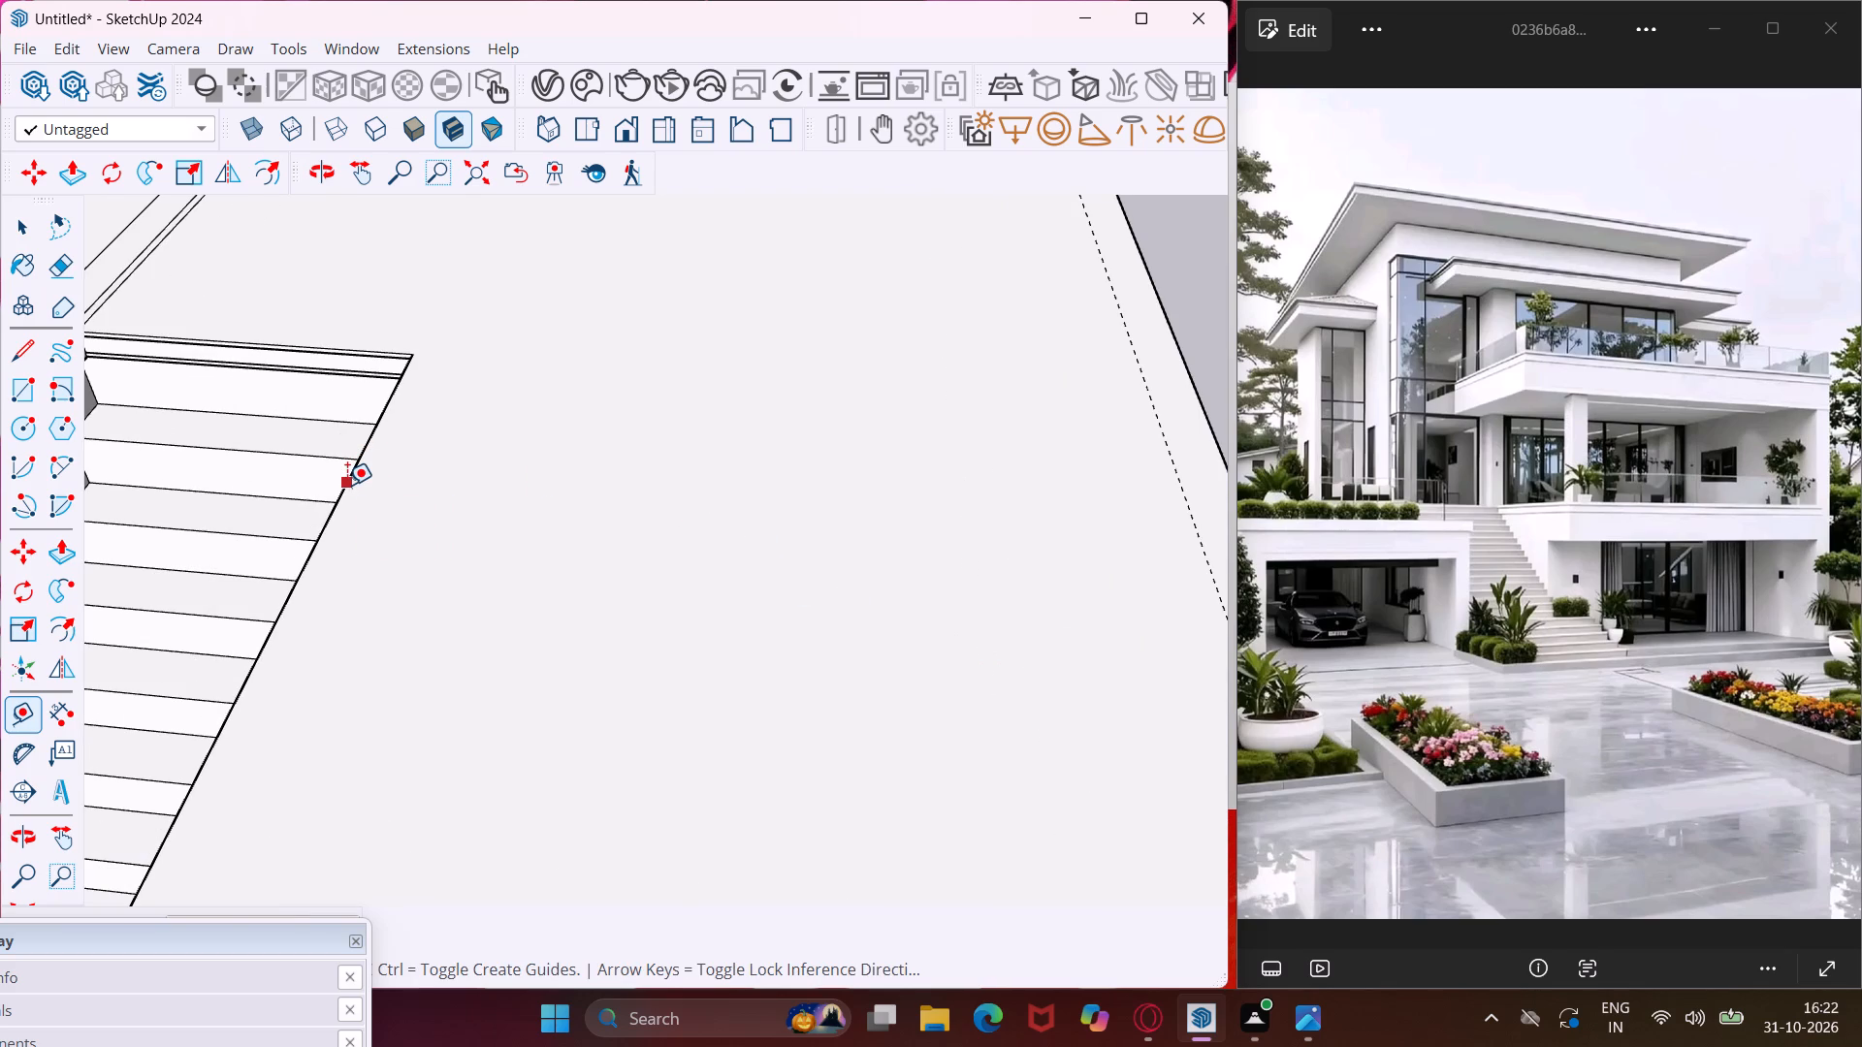
key(9)
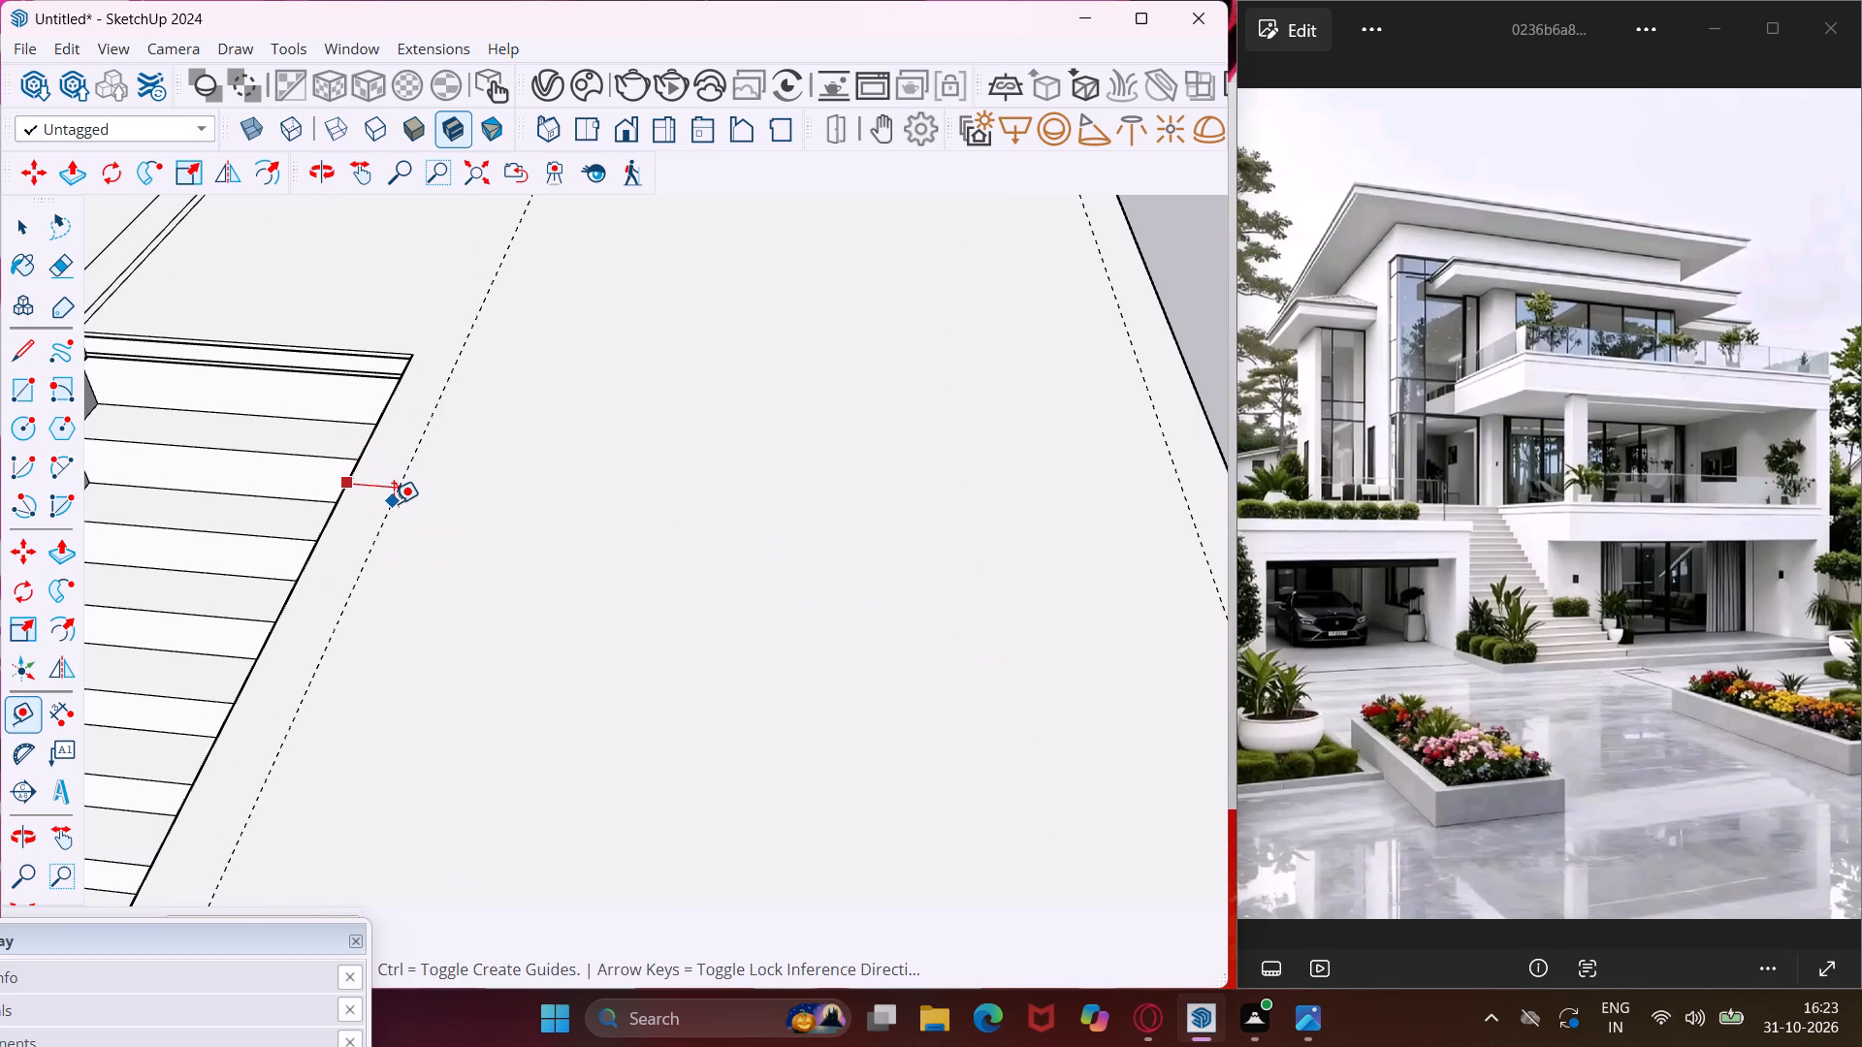
key(shift+quotedbl)
key(Return)
Add another guide 9" from the guide beside the stair opening, offset back toward the stairs.
scroll(394, 503, up, 3)
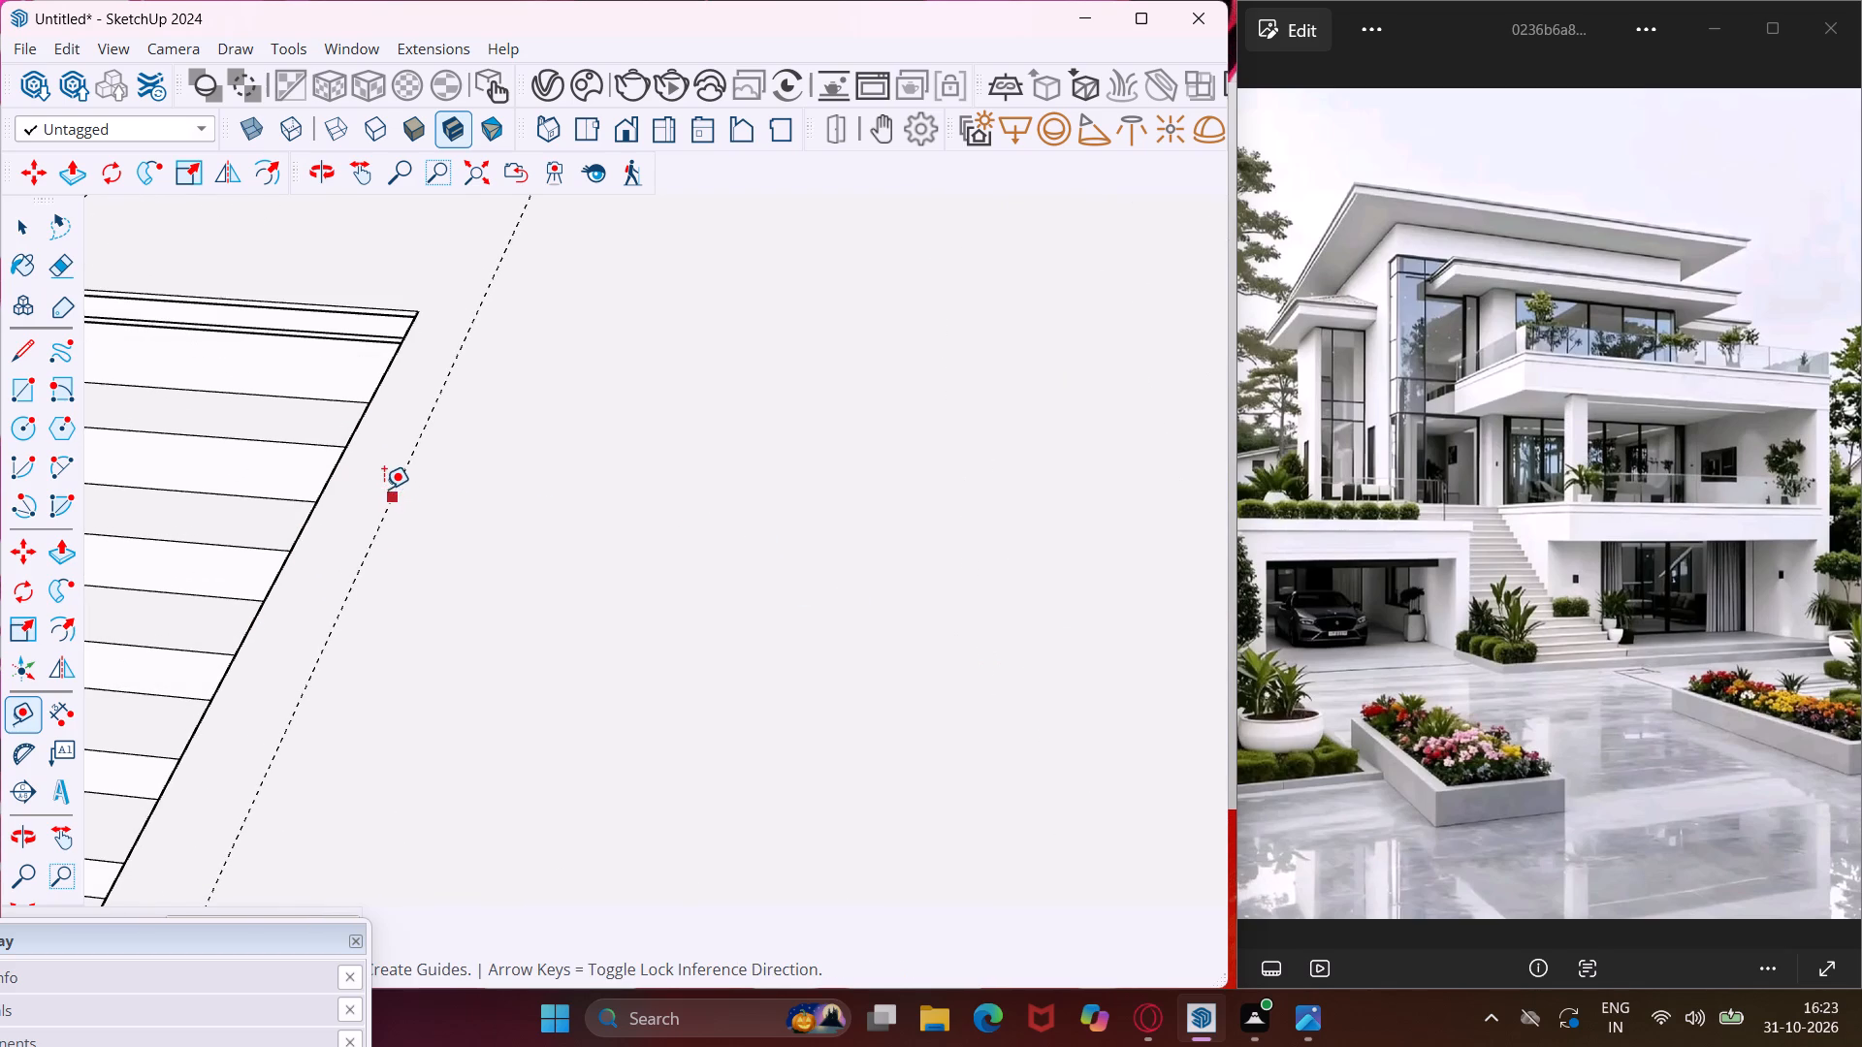
click(495, 271)
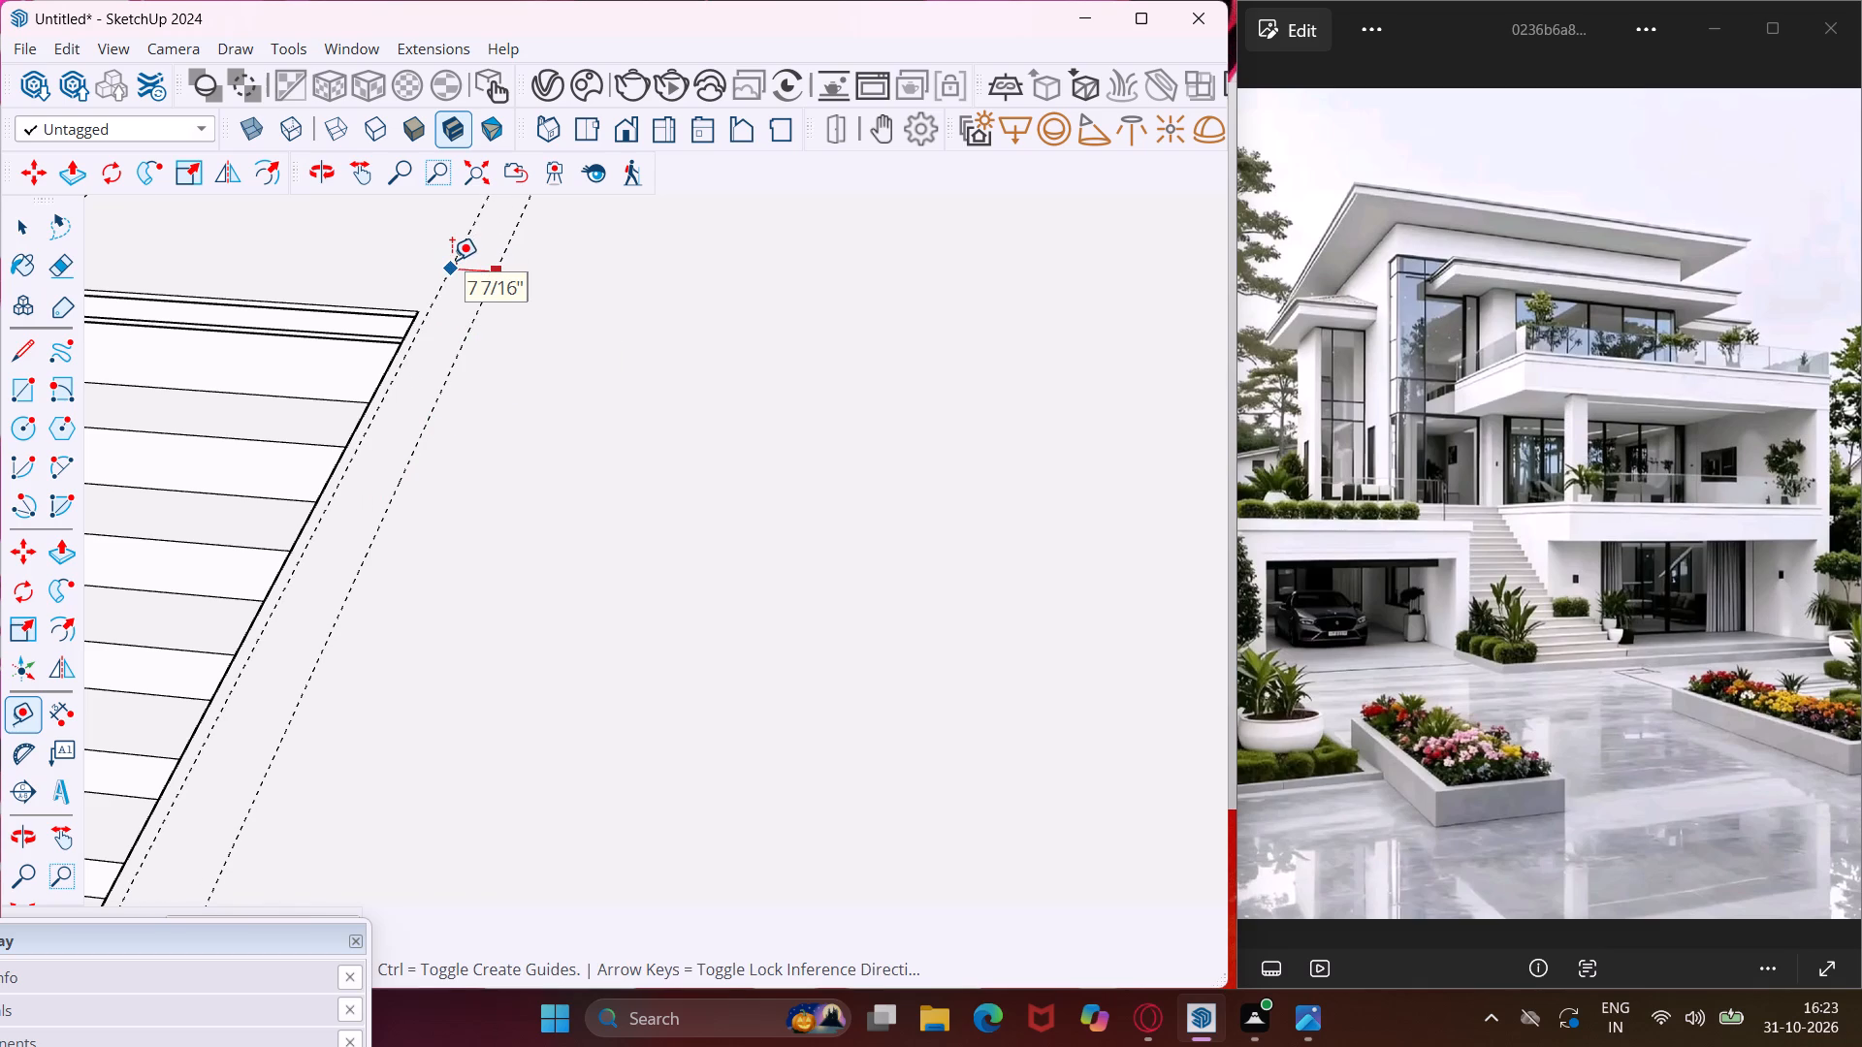
text(9")
key(Return)
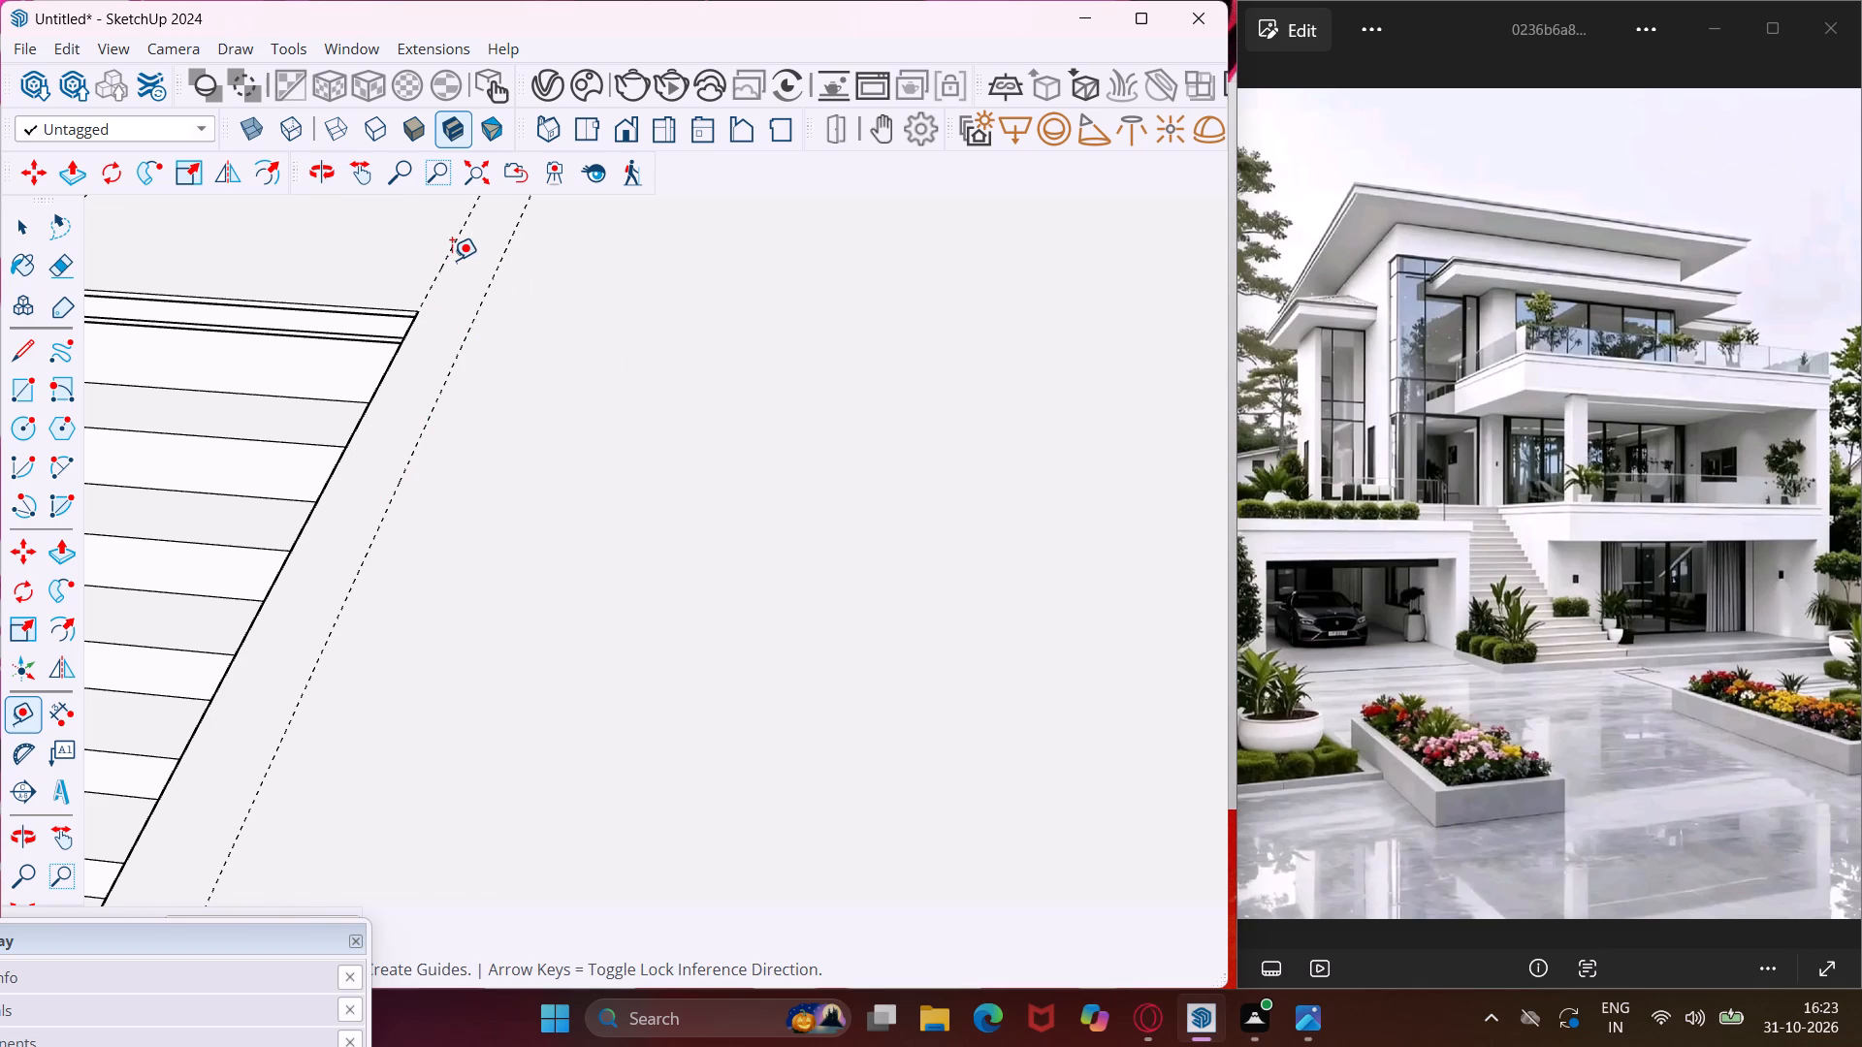
Add a guide on the main roof slab 1' back from the stair opening's short edge beside the top step.
scroll(452, 260, down, 3)
middle_drag(452, 260, 550, 289)
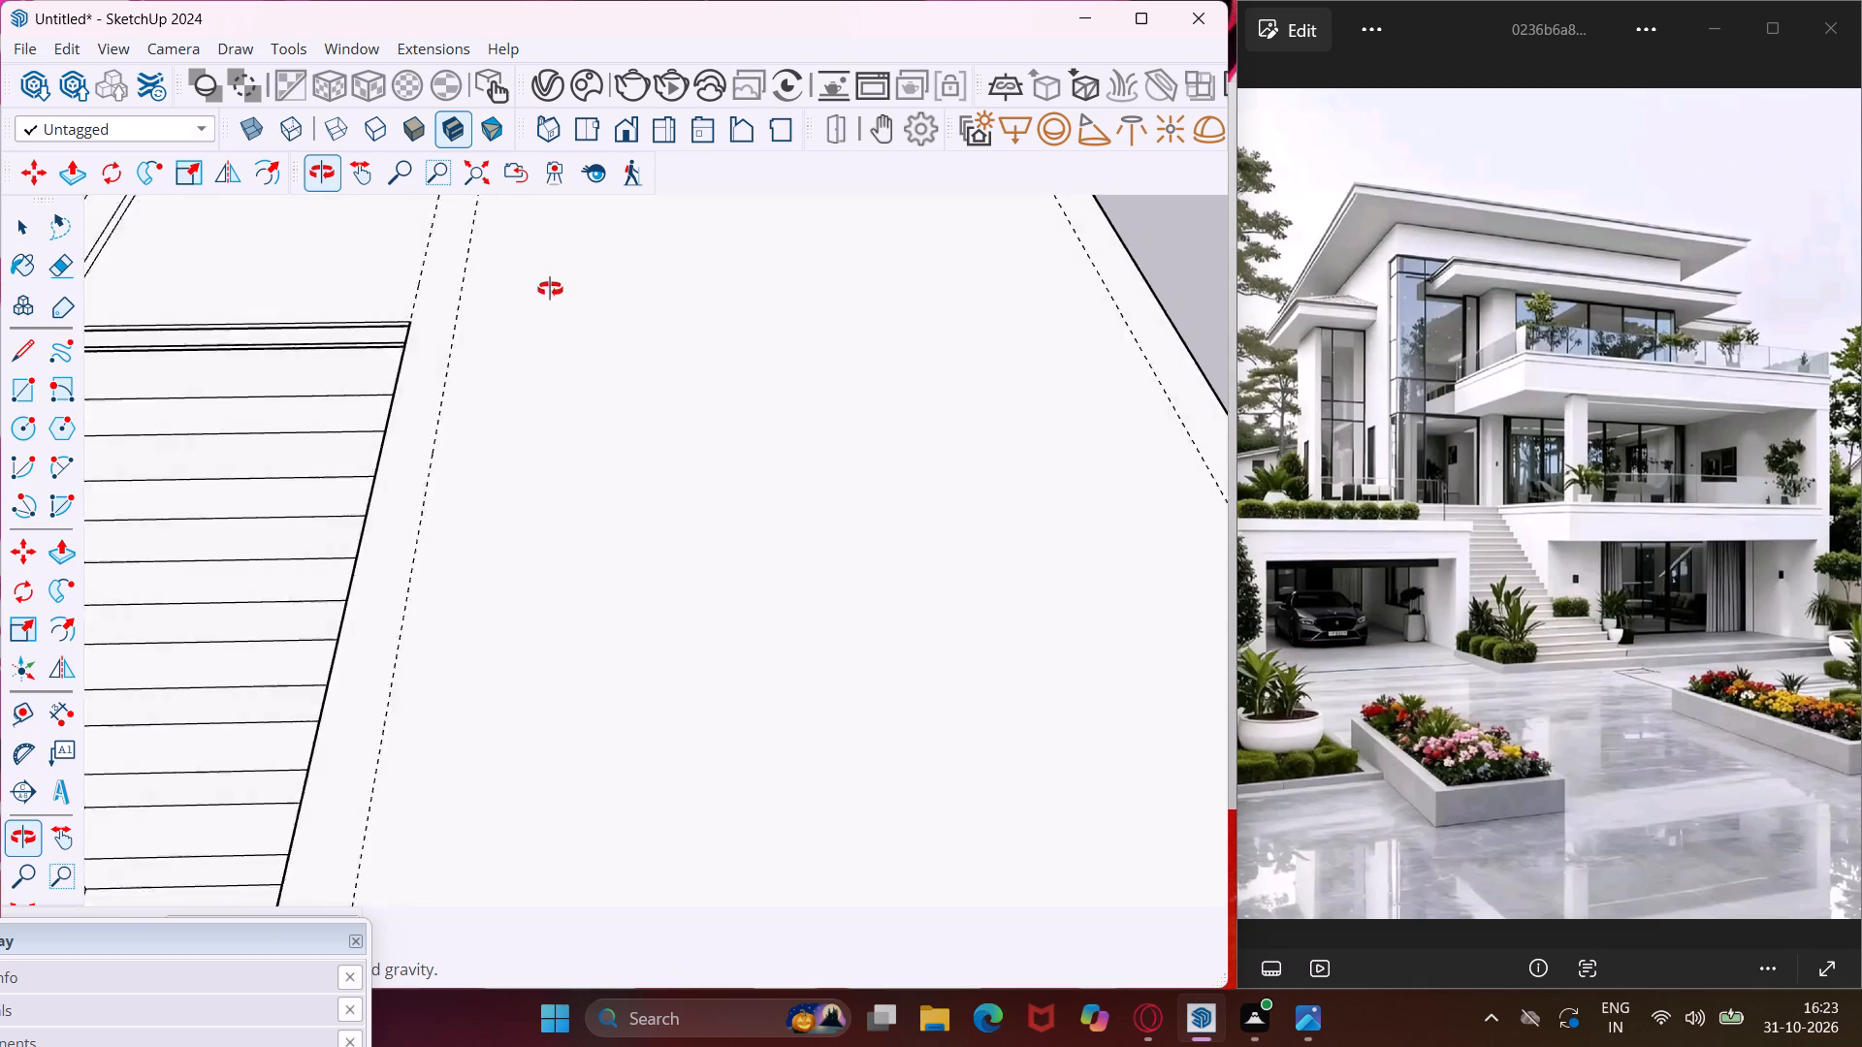
middle_drag(550, 289, 777, 336)
scroll(719, 381, down, 5)
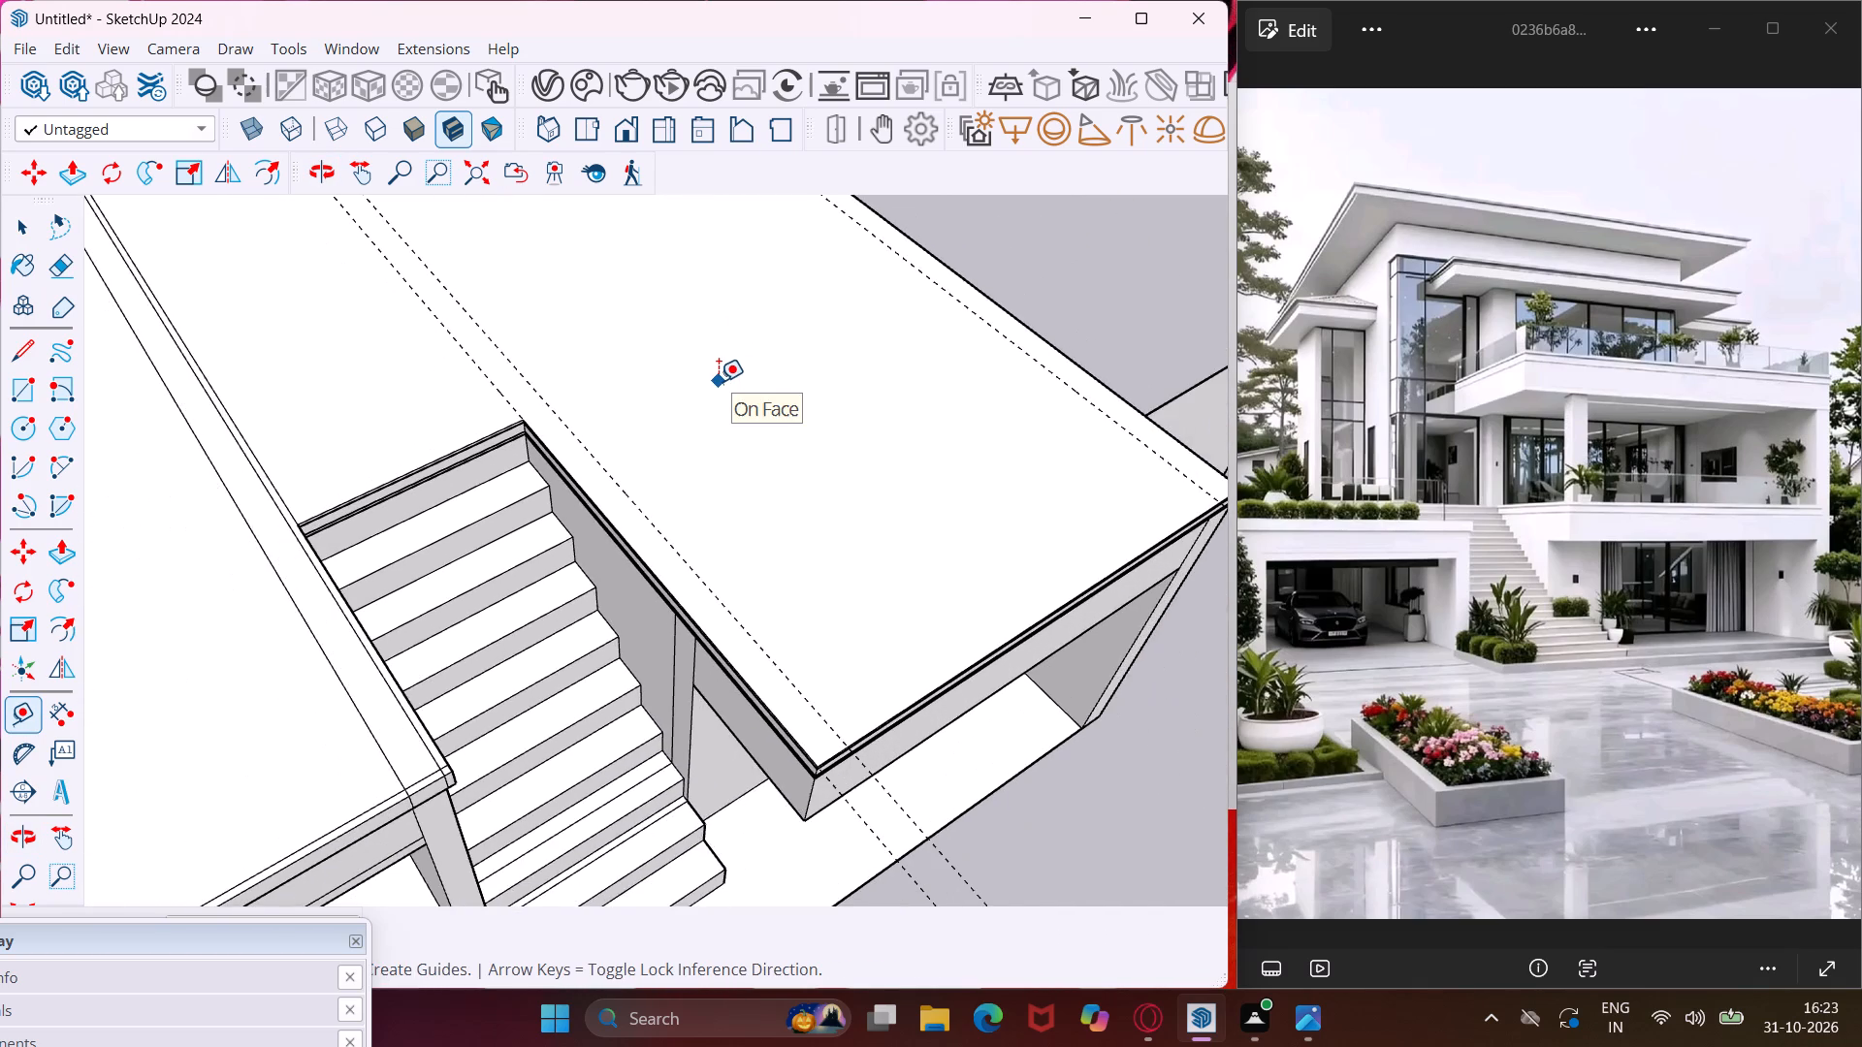
scroll(719, 381, down, 5)
middle_drag(506, 396, 795, 404)
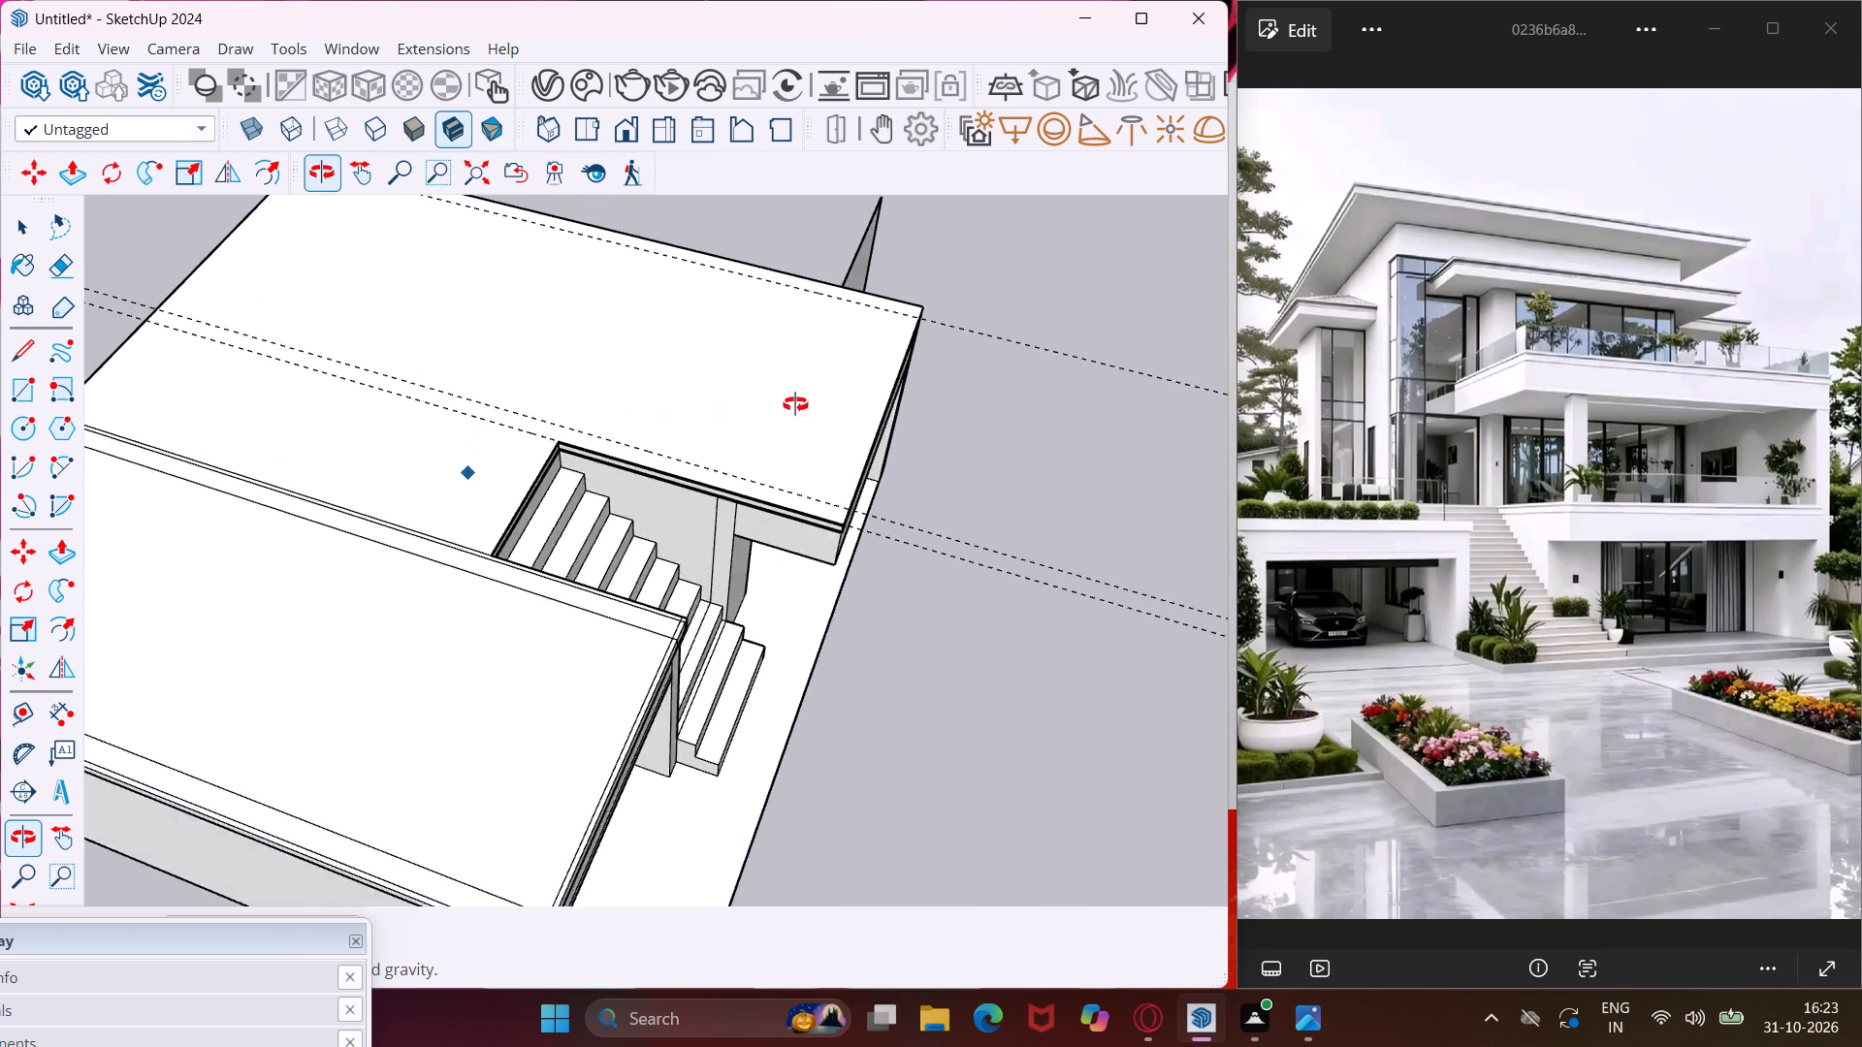
middle_drag(795, 404, 1072, 373)
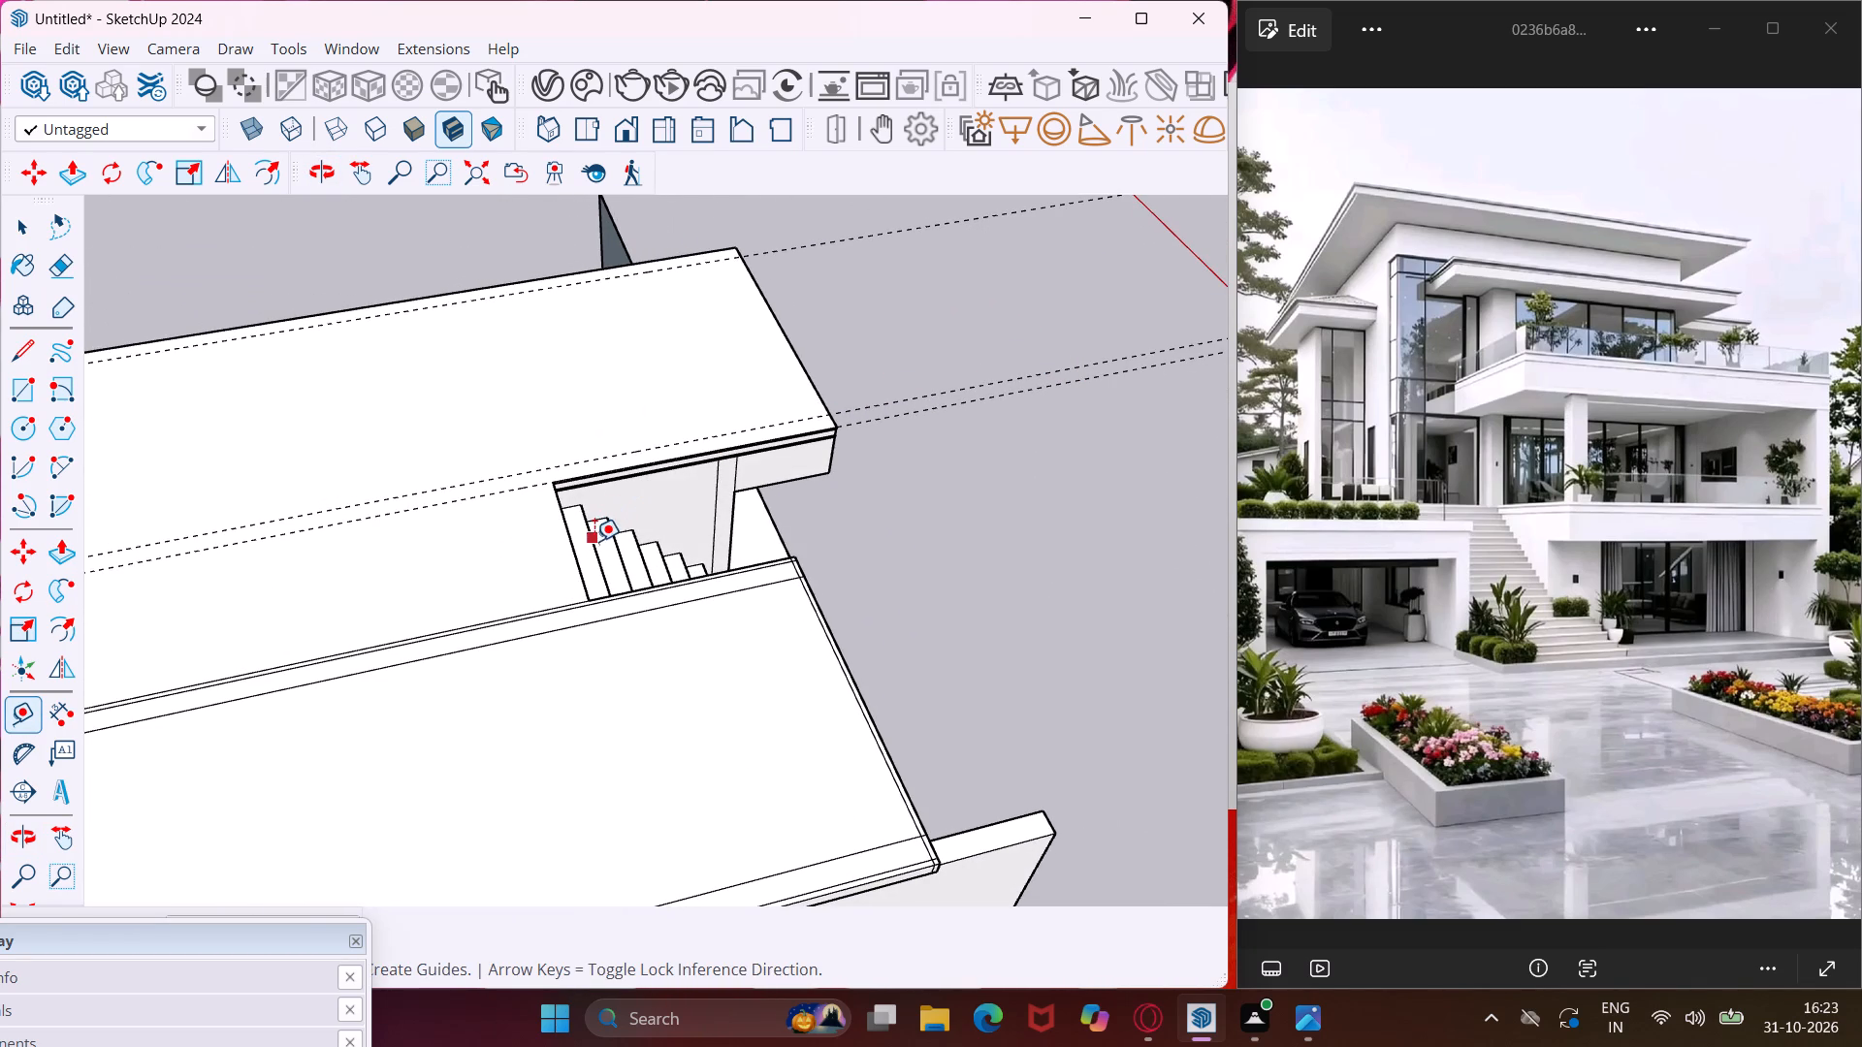
scroll(537, 563, up, 7)
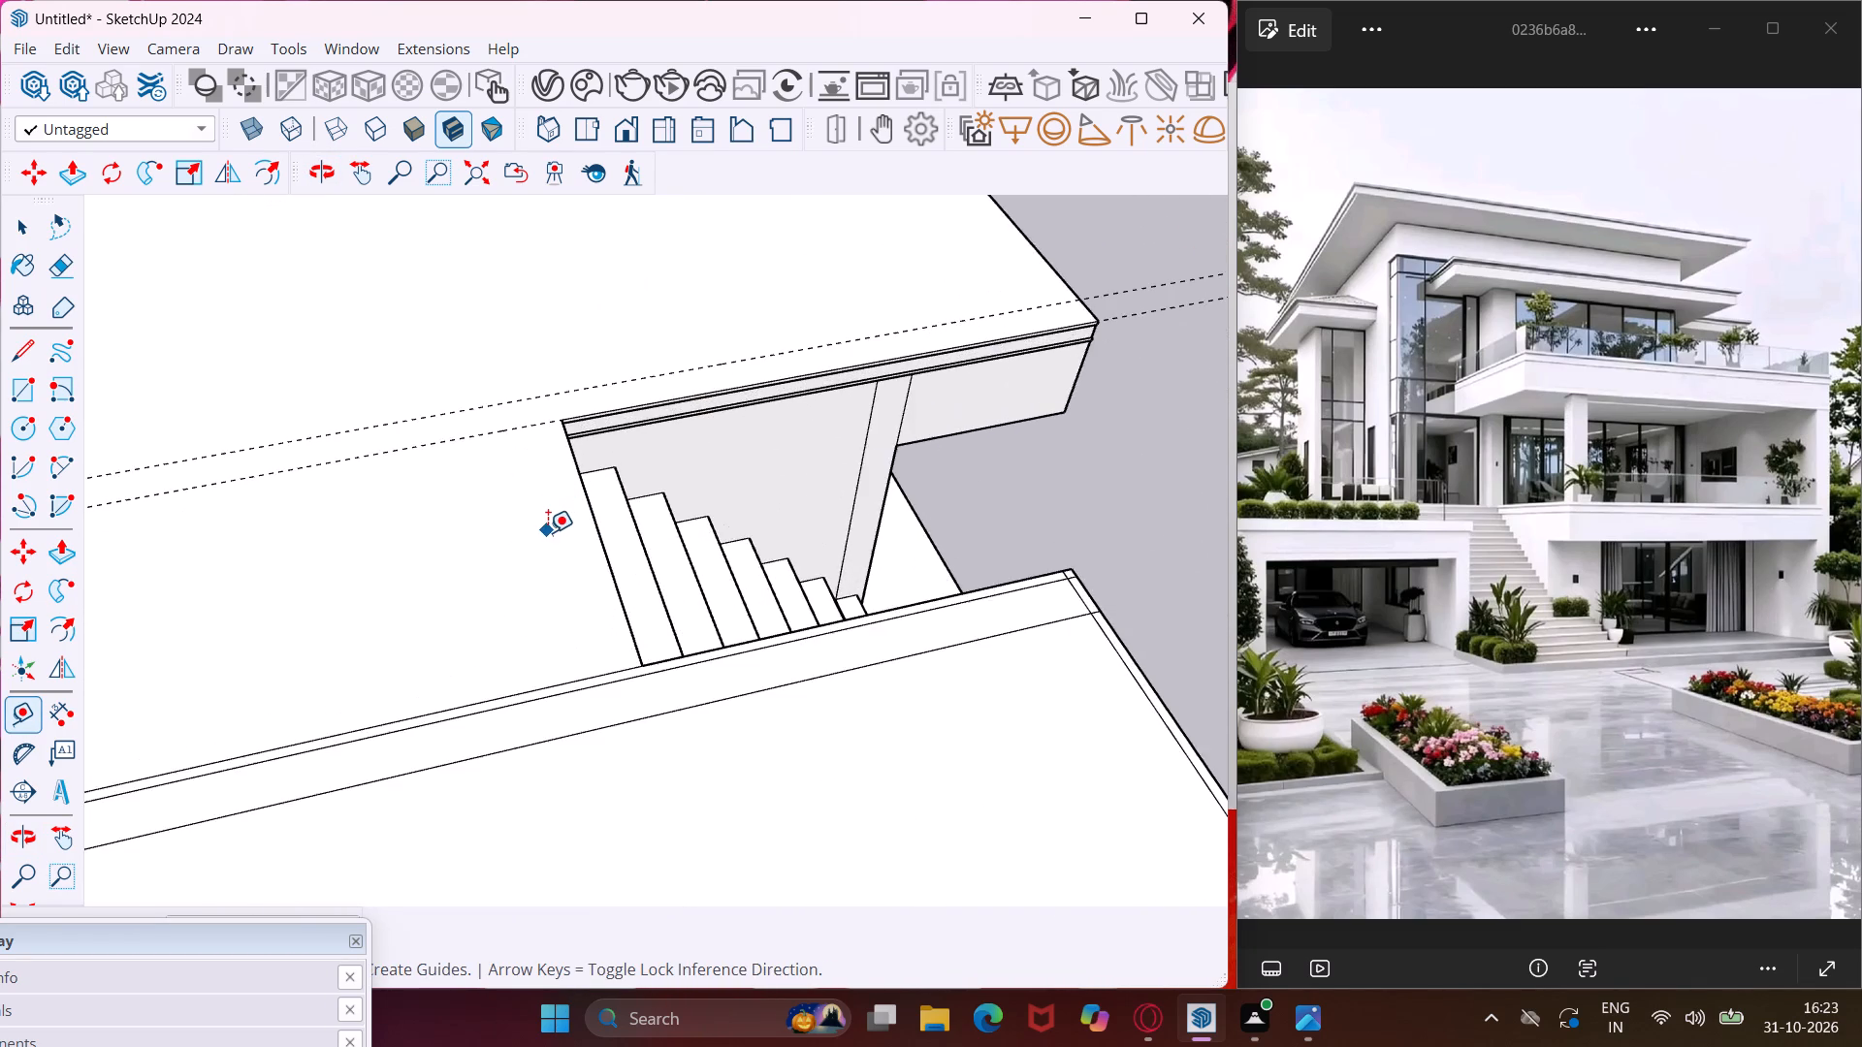
scroll(548, 532, up, 4)
click(626, 533)
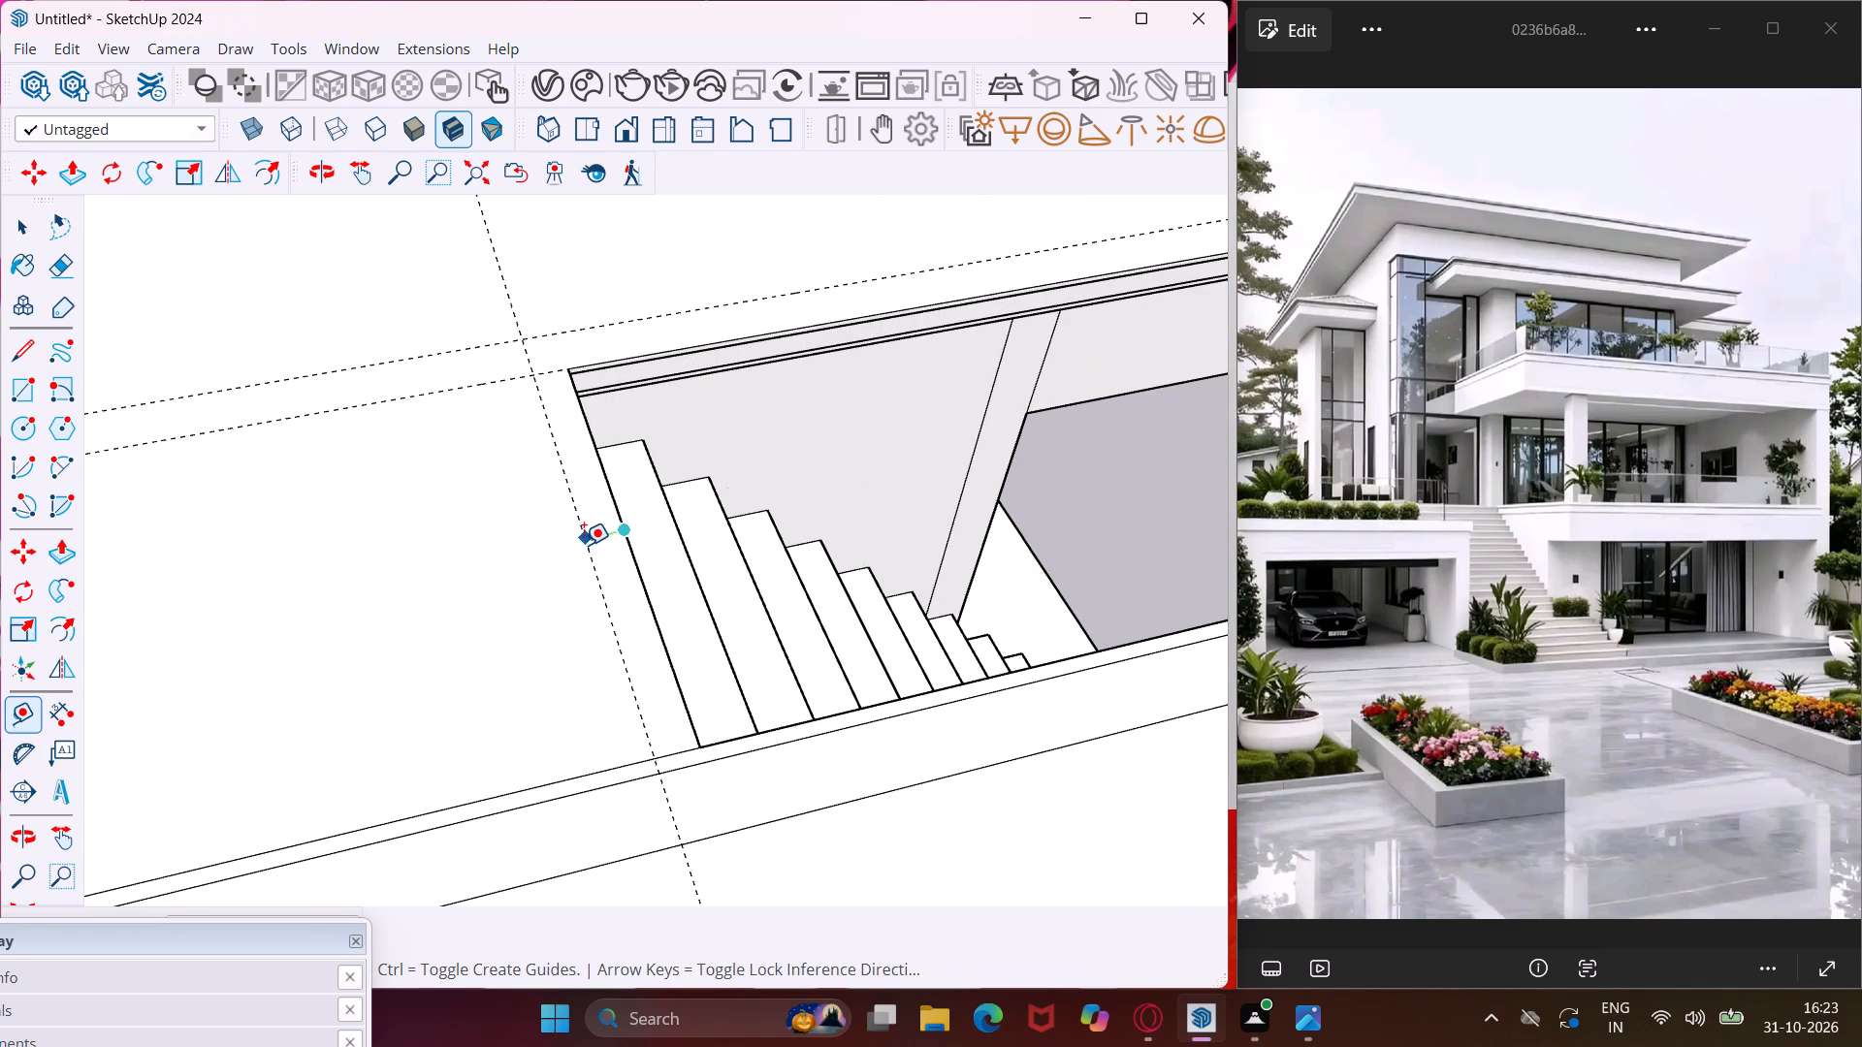
text(1')
key(Return)
Add a parallel guide 9" from the guide behind the top step, offset away from the stairs.
scroll(584, 545, down, 2)
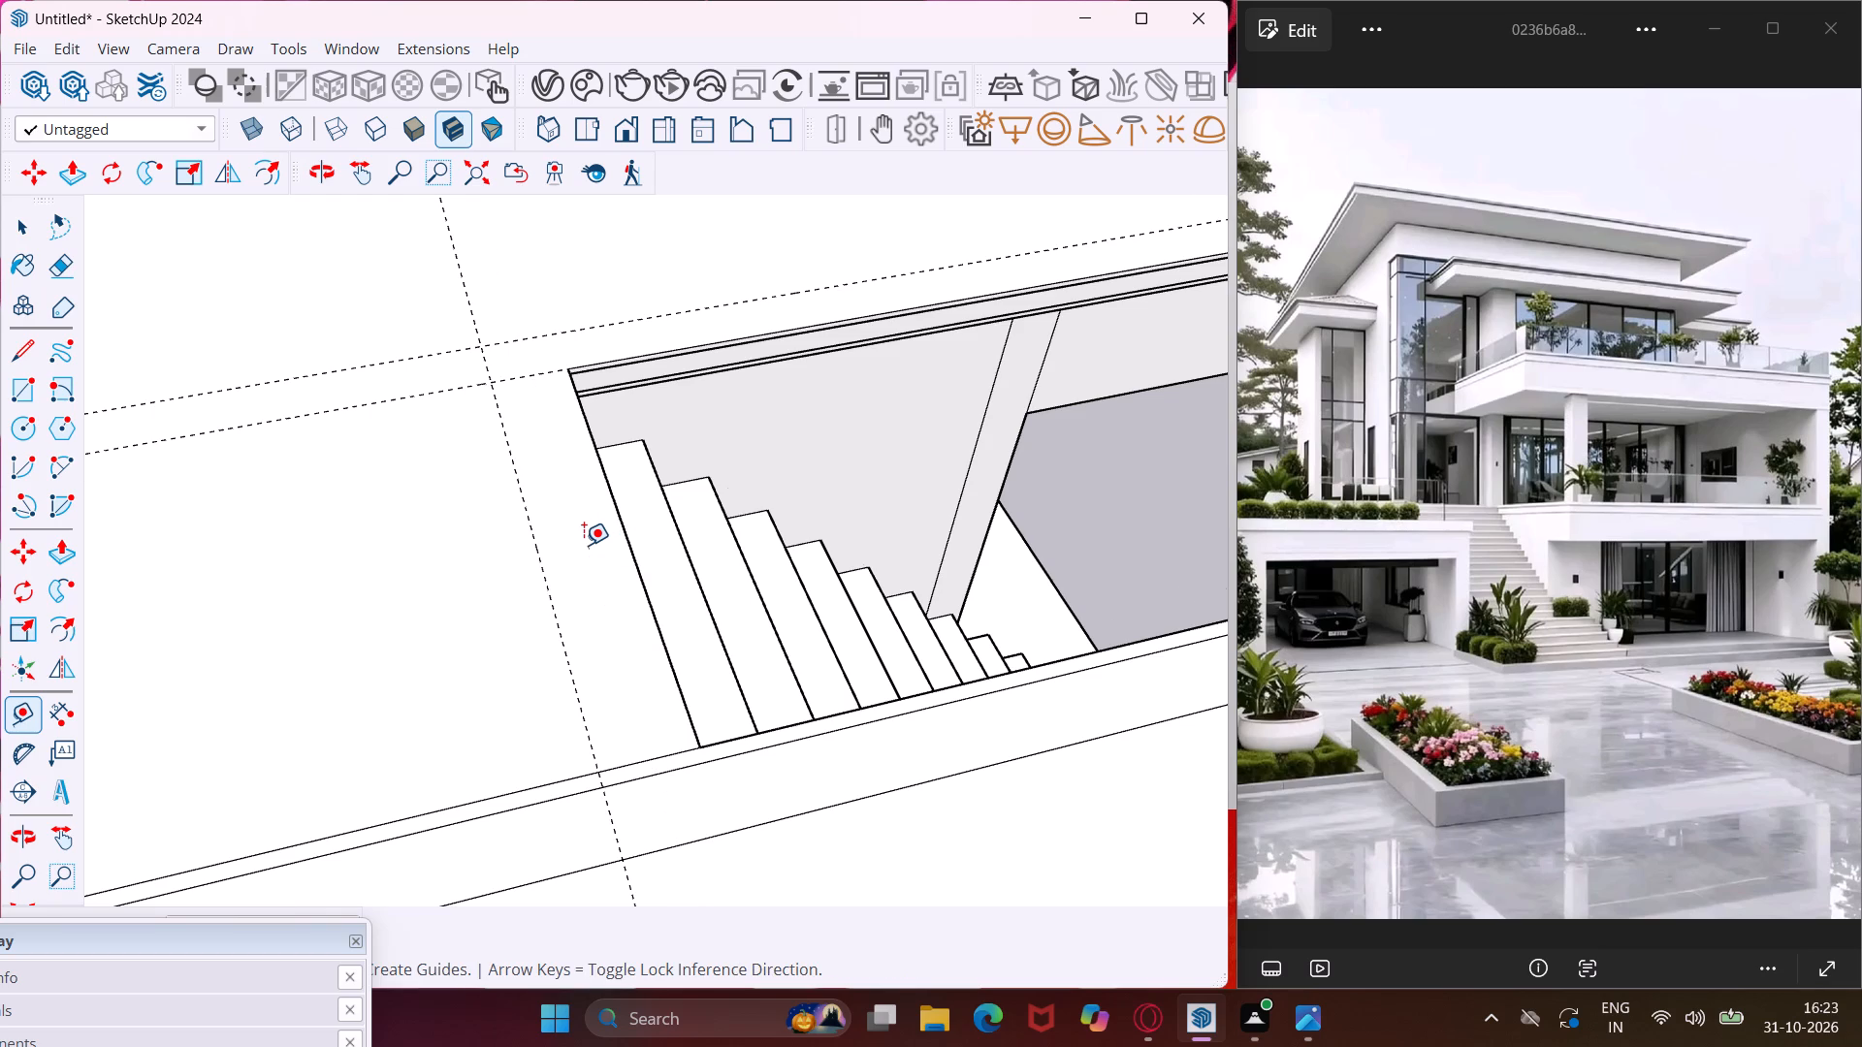
scroll(584, 545, down, 2)
click(573, 618)
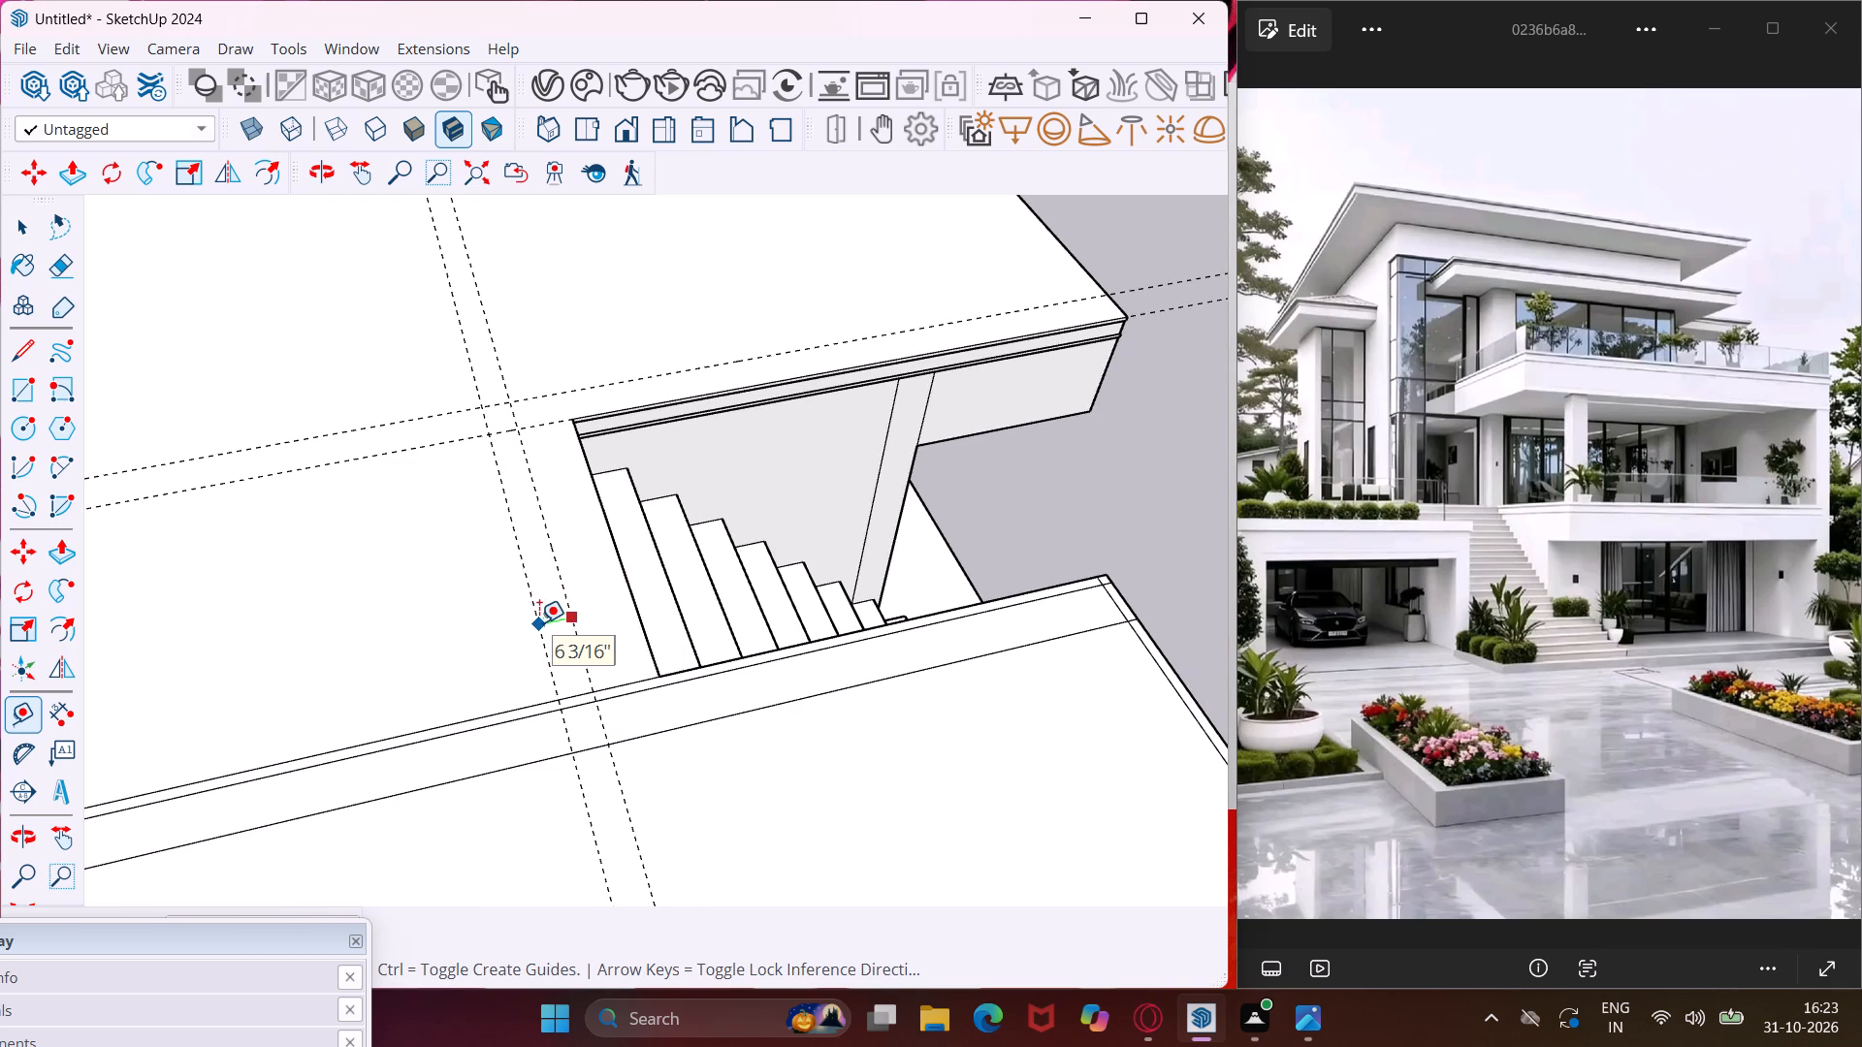
key(9)
key(shift+quotedbl)
key(Return)
Add a guide on the main roof slab 9" from its boundary edge with the adjoining roof slab.
middle_drag(539, 622, 547, 621)
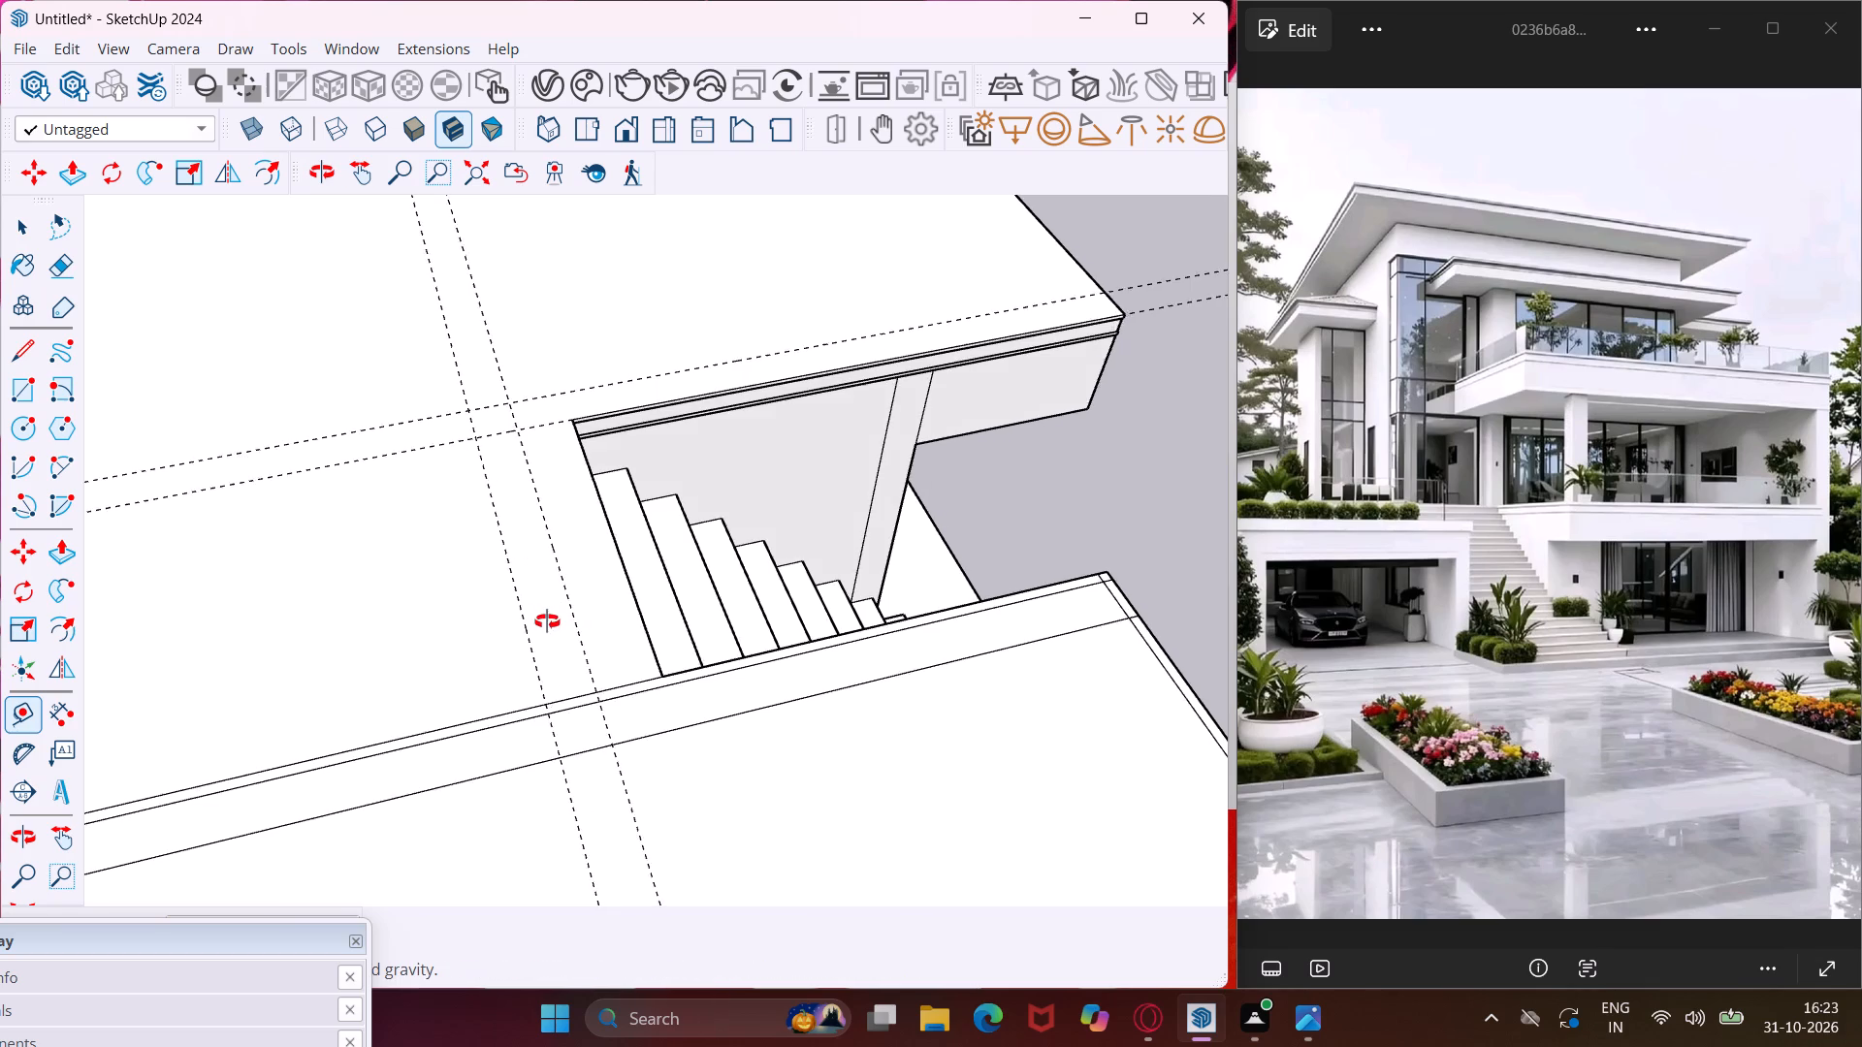
middle_drag(547, 621, 789, 578)
scroll(787, 577, down, 3)
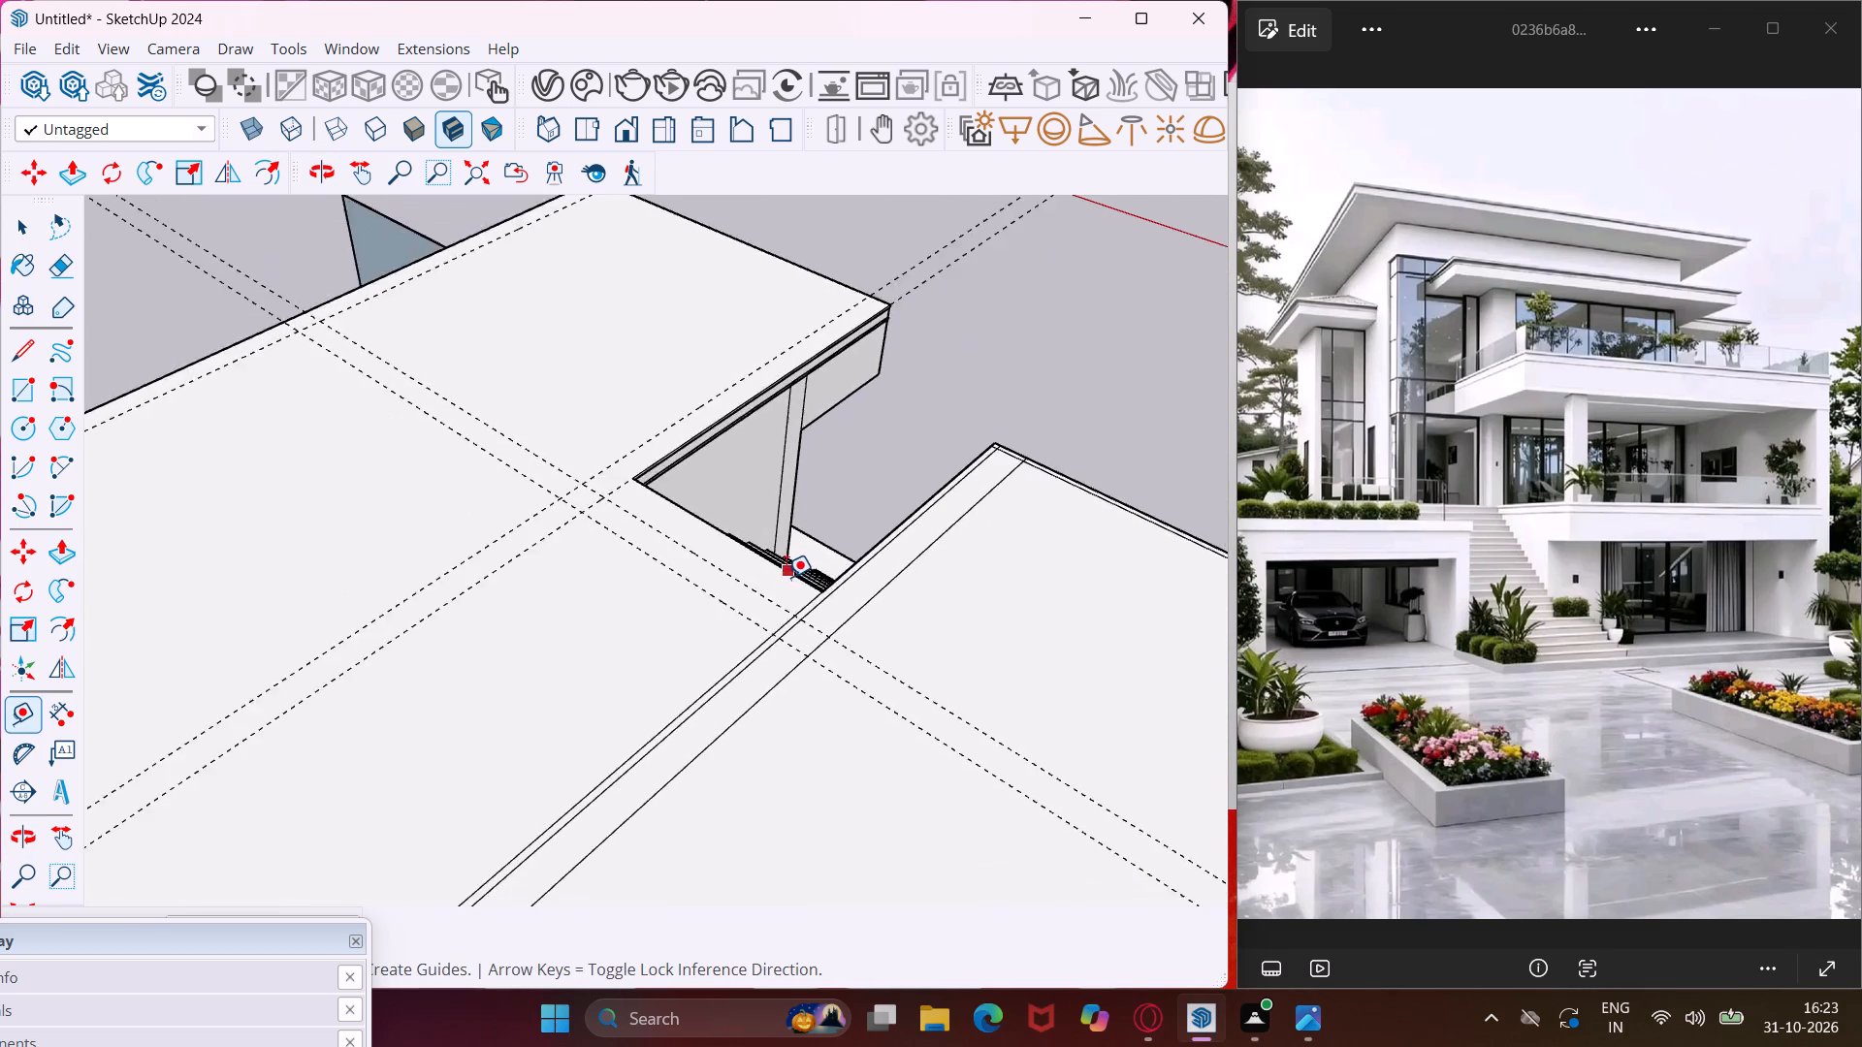
scroll(787, 577, down, 9)
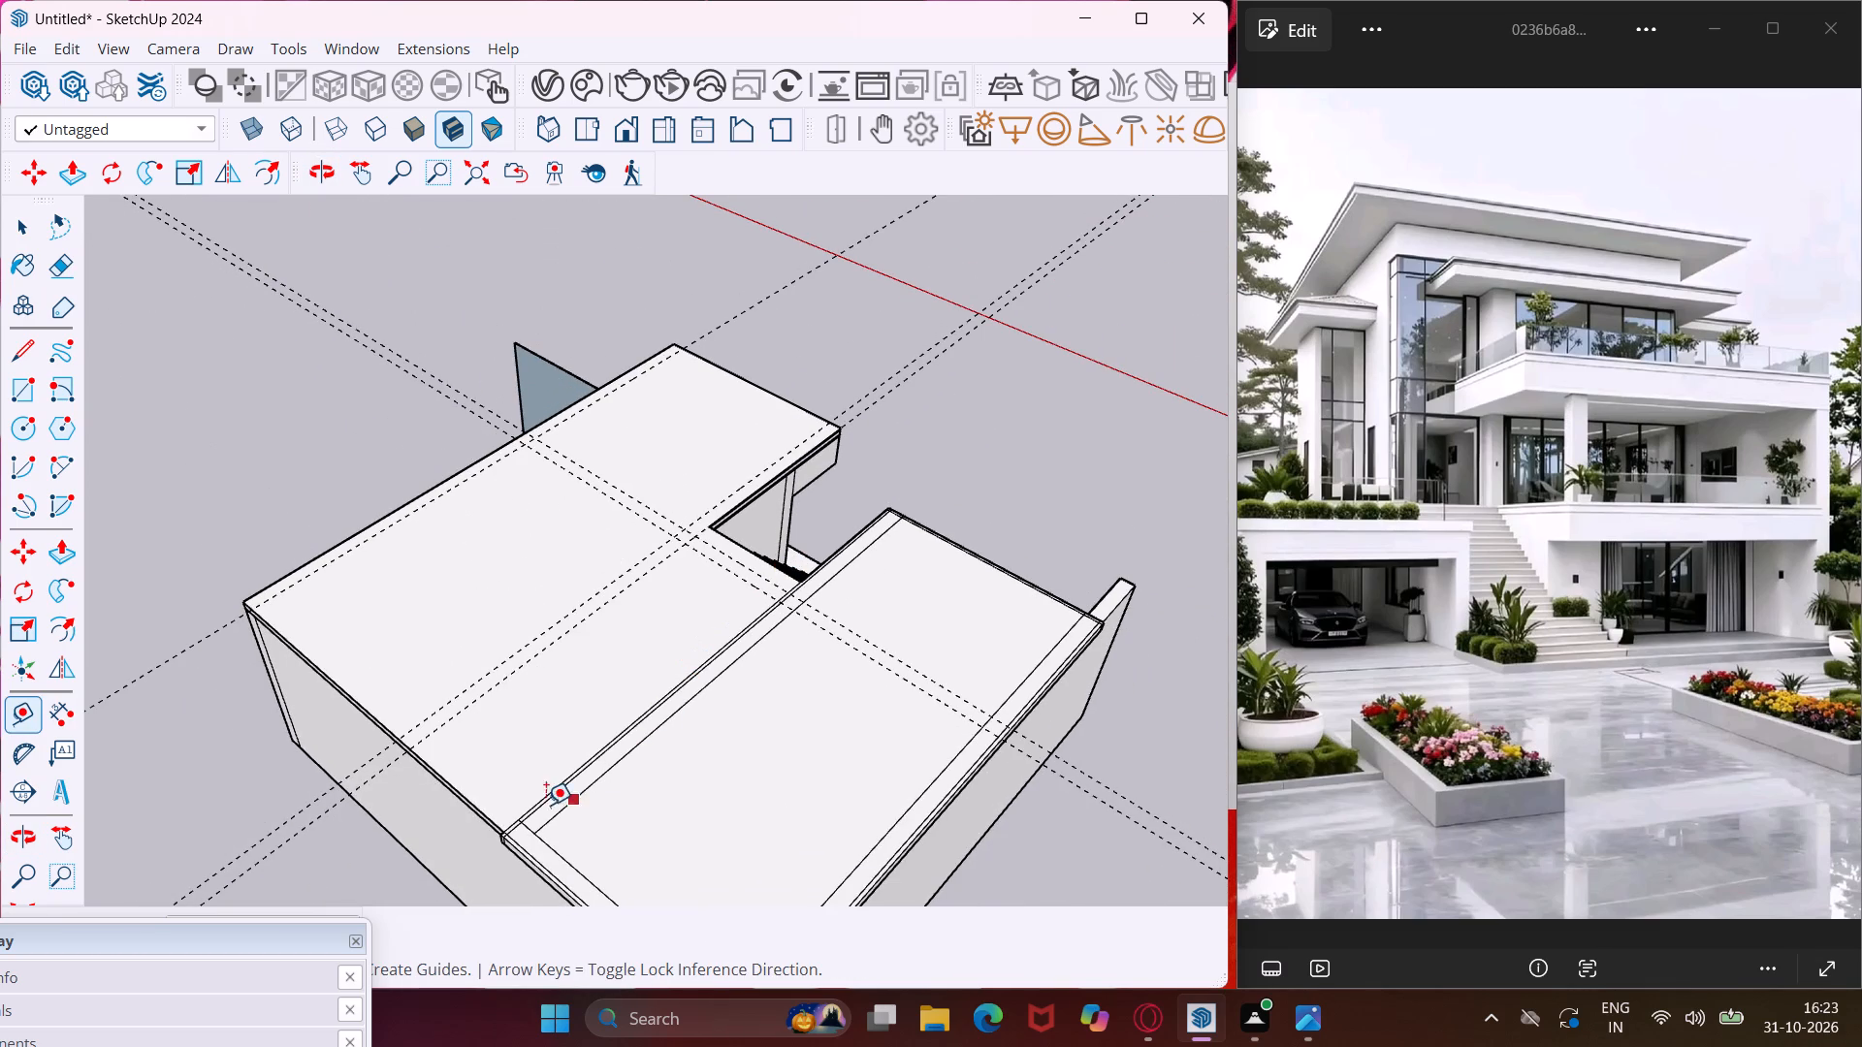
scroll(490, 841, up, 11)
scroll(565, 758, up, 5)
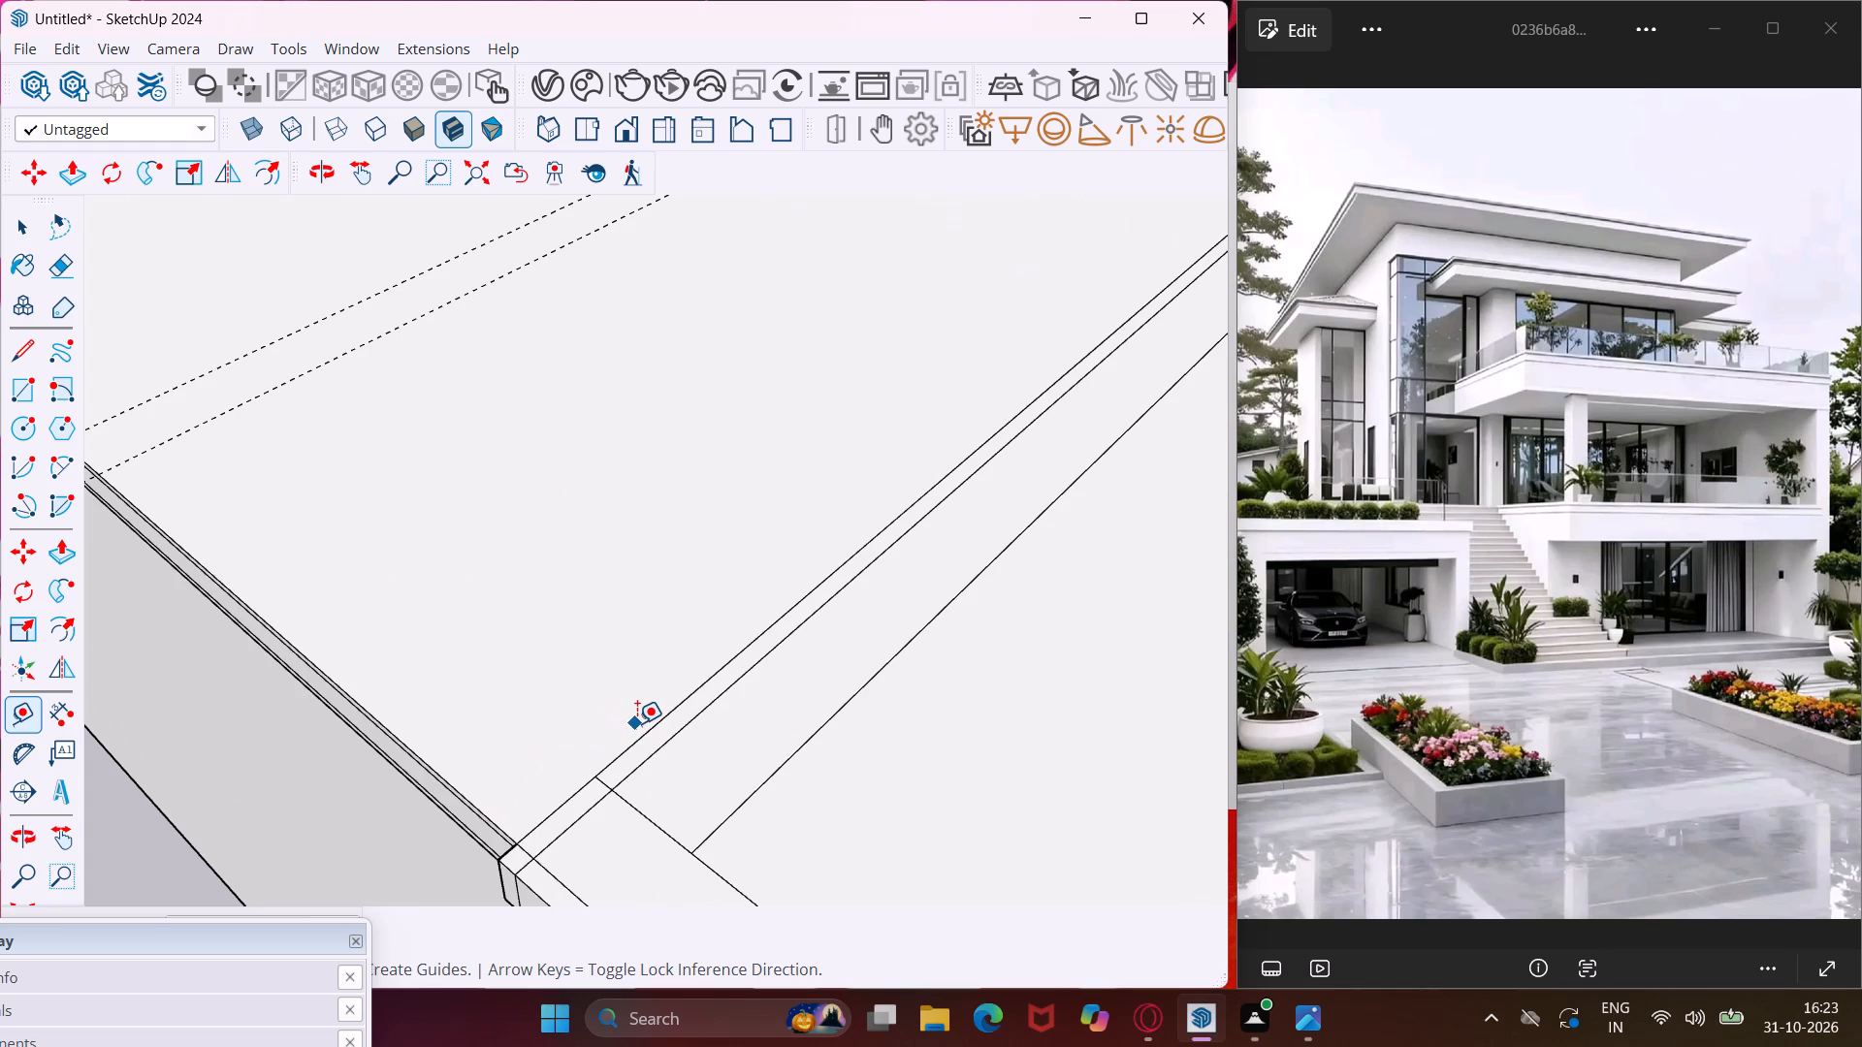
scroll(700, 721, up, 2)
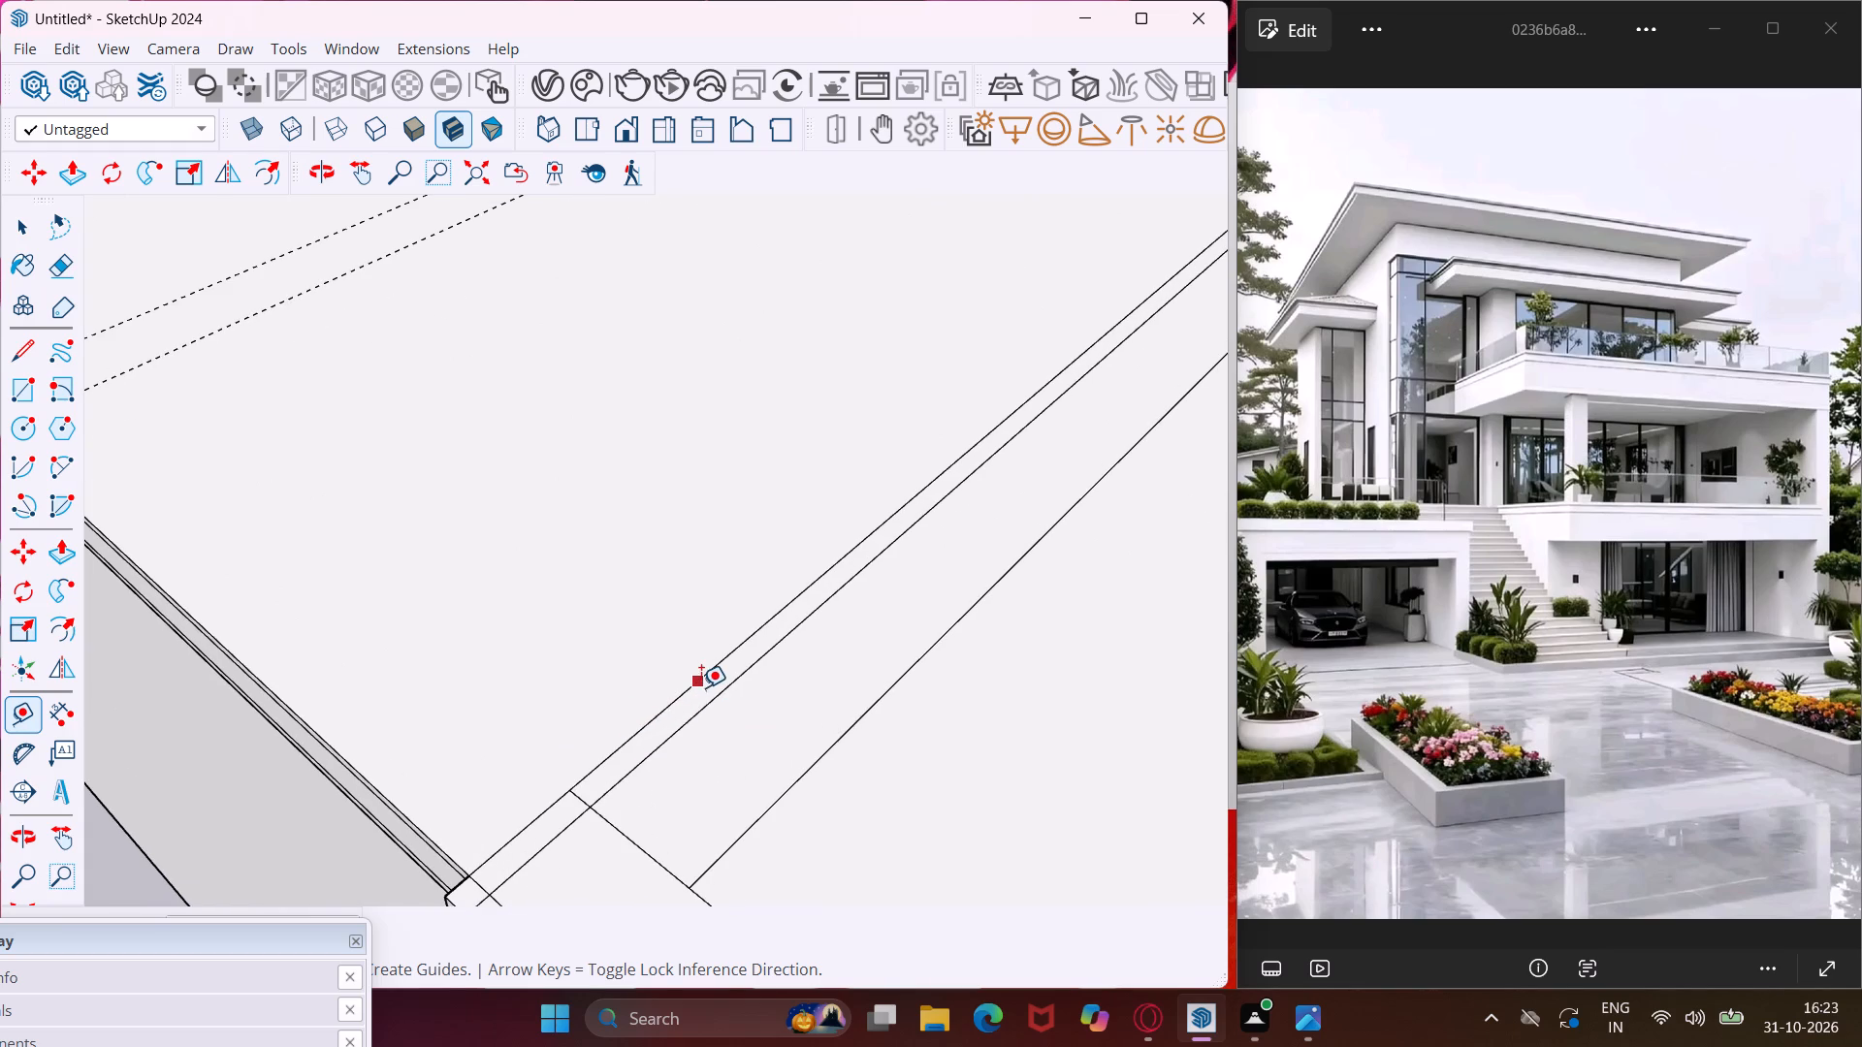
click(701, 687)
text(9")
key(Return)
Add a guide 9" inside the main roof slab's end edge, on the end away from the staircase, and leave the Tape Measure tool.
scroll(630, 660, down, 2)
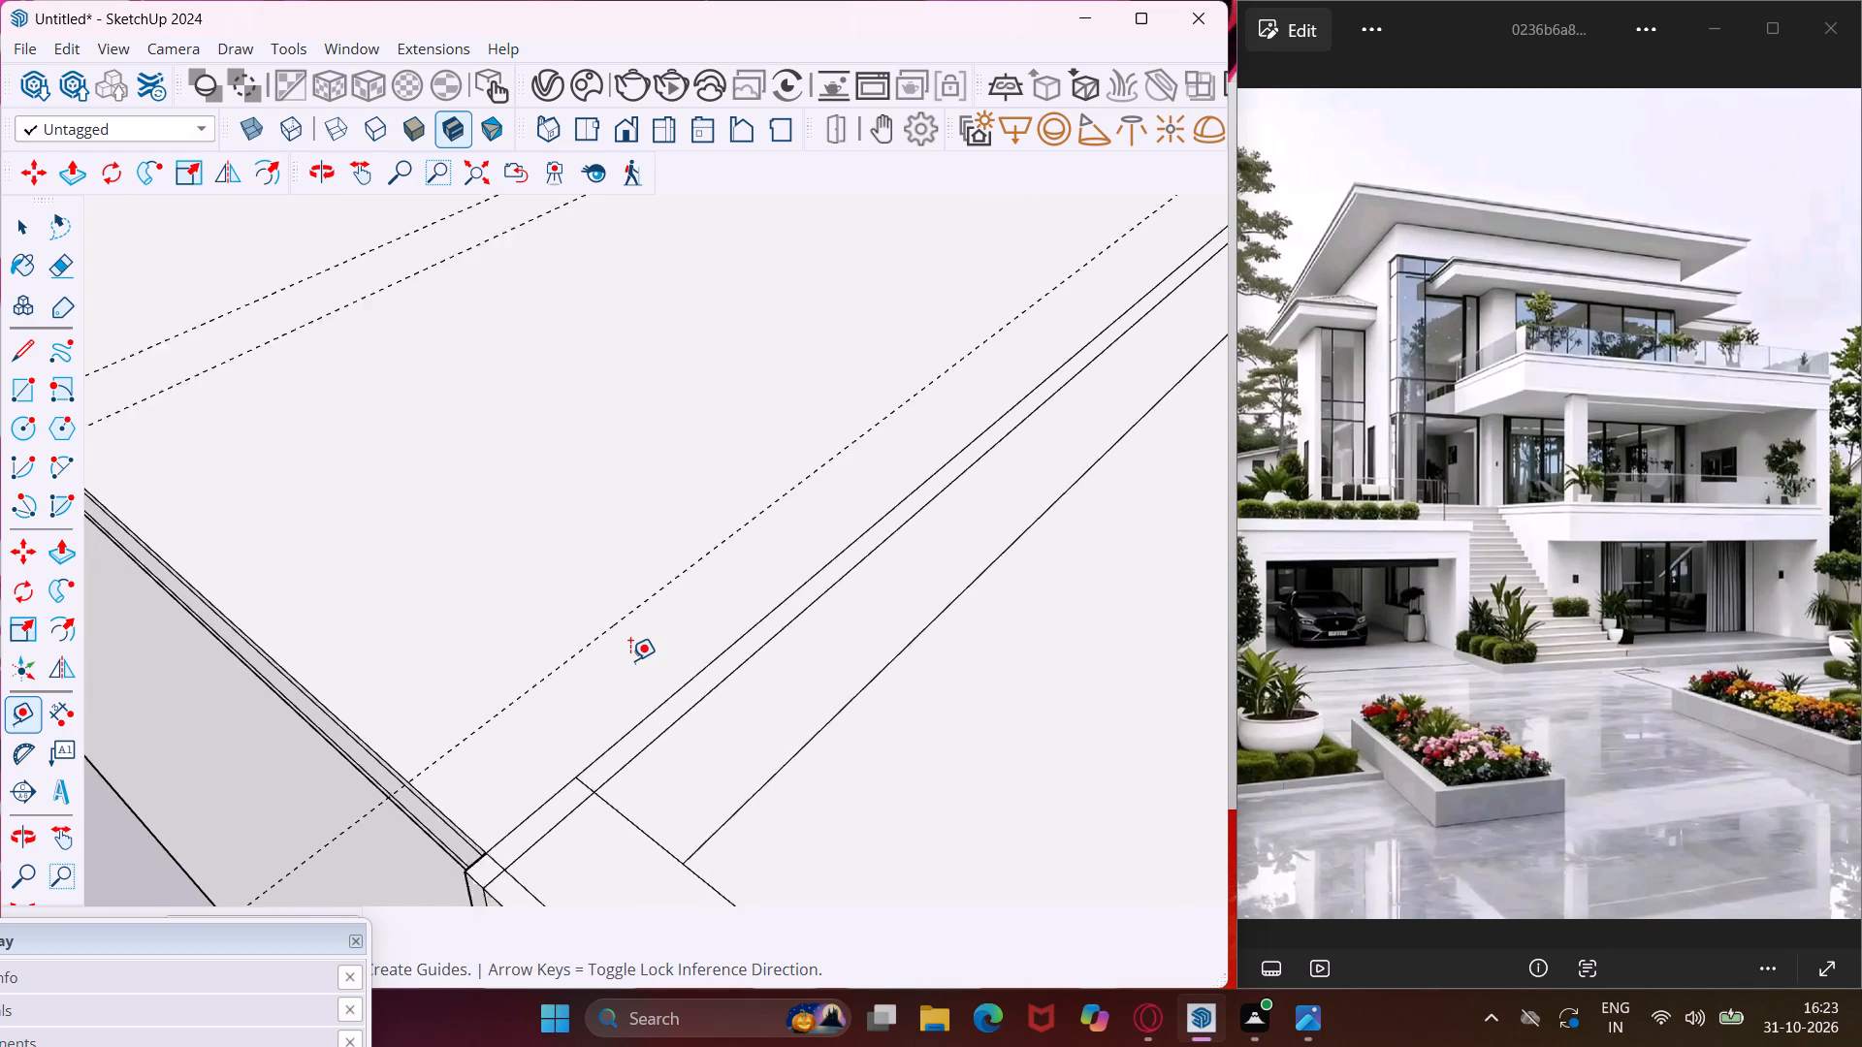
scroll(630, 660, down, 7)
middle_drag(630, 660, 1087, 663)
scroll(1040, 657, down, 6)
scroll(464, 732, up, 2)
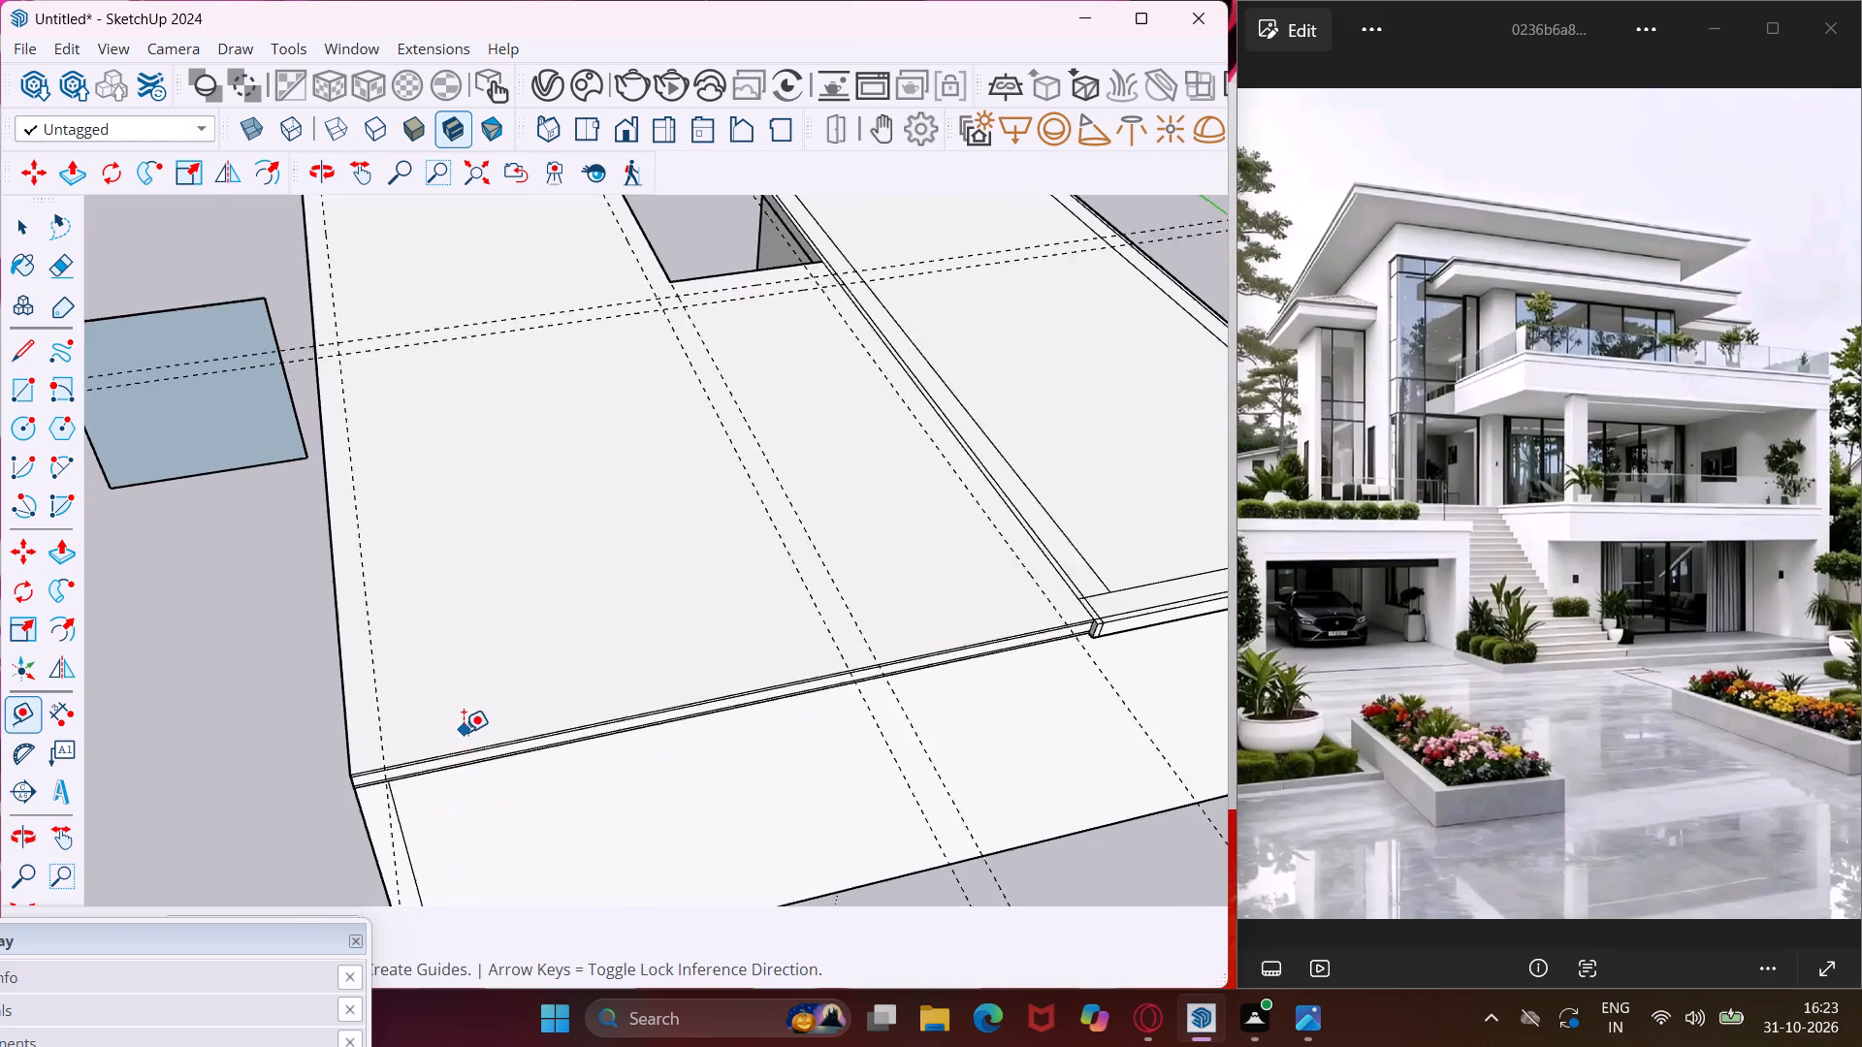
scroll(464, 732, up, 13)
click(539, 771)
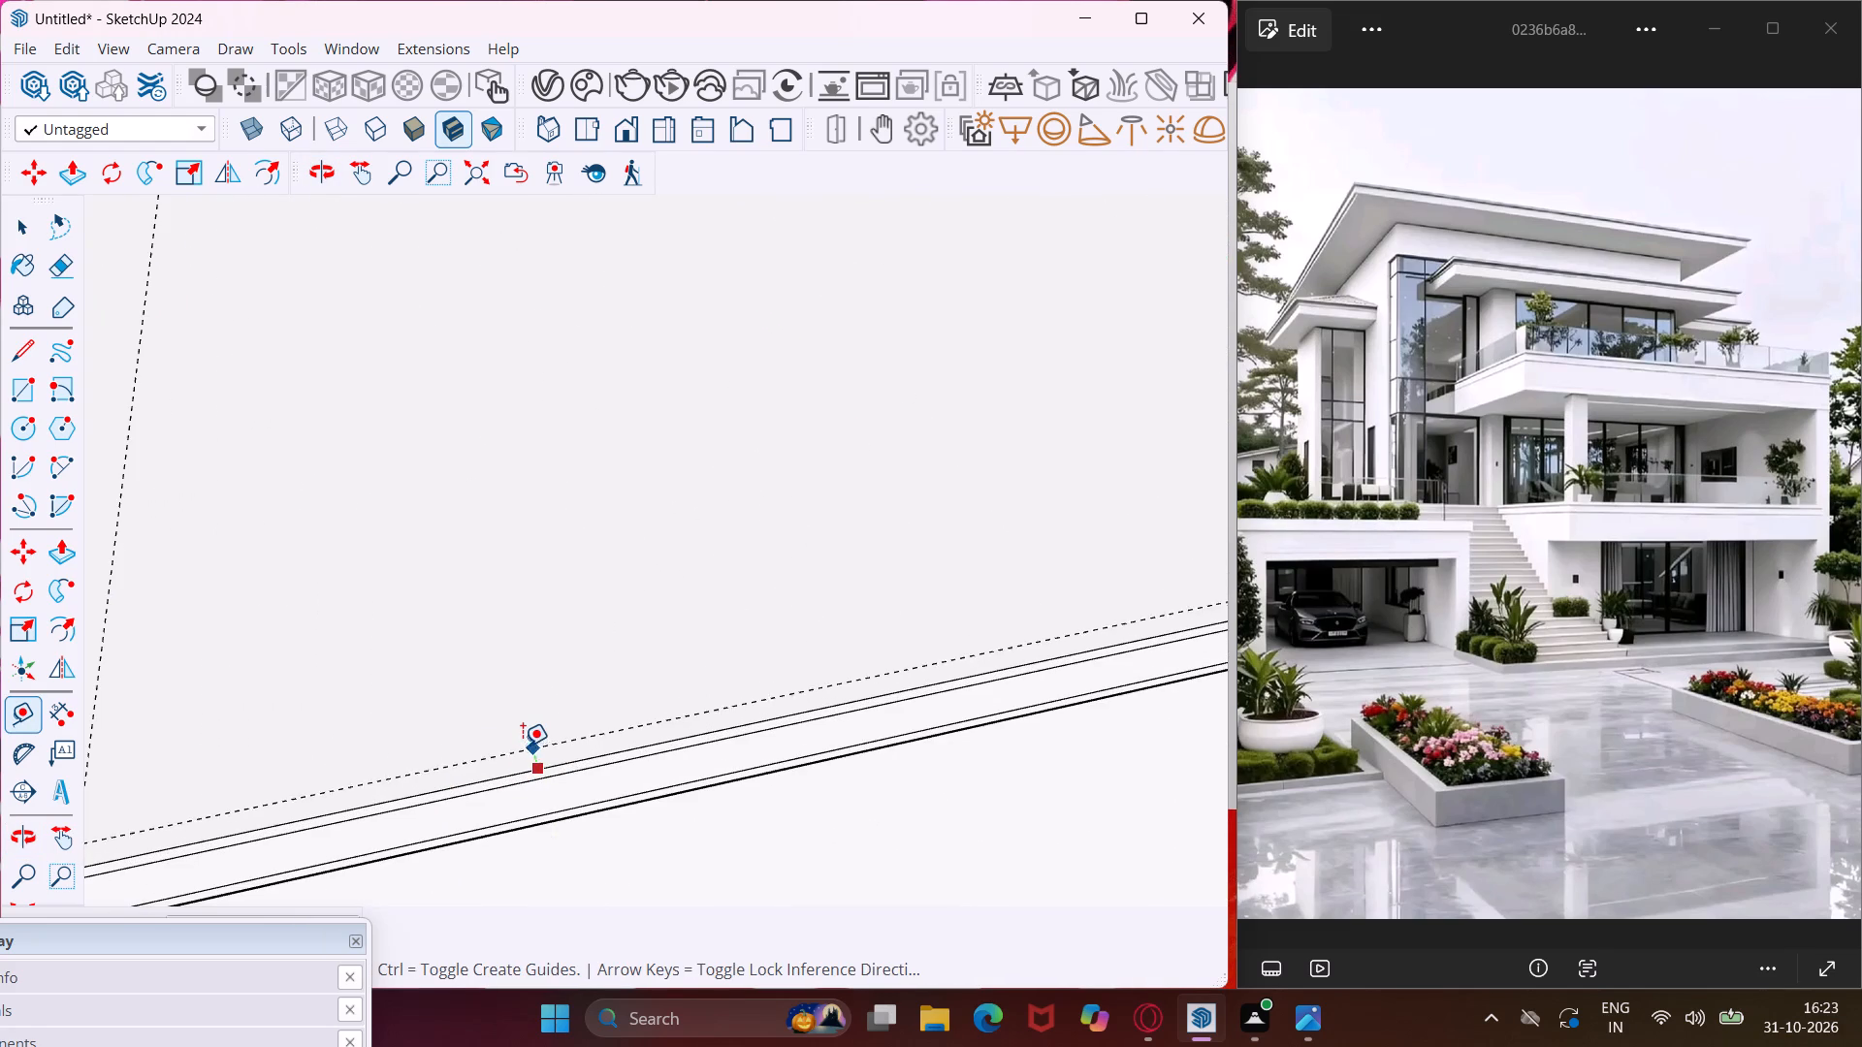
text(9")
key(Return)
middle_drag(522, 741, 873, 613)
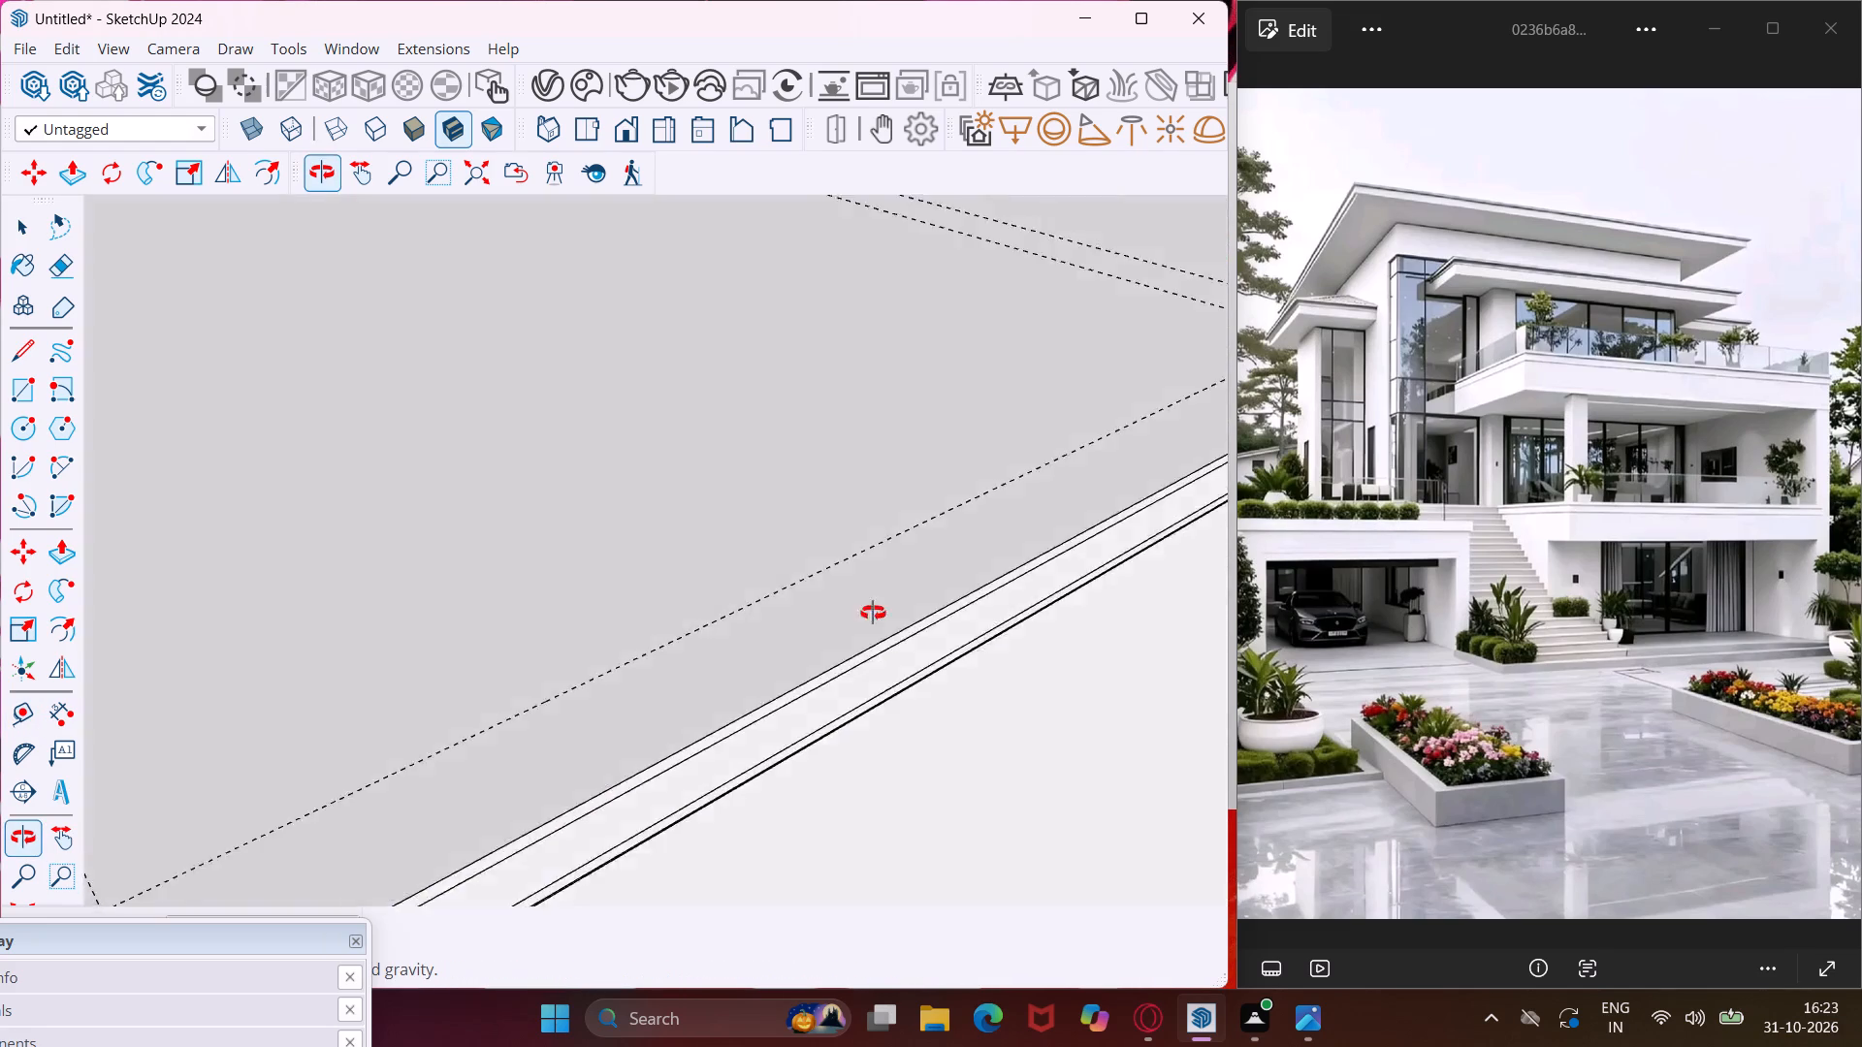
middle_drag(873, 613, 1020, 589)
scroll(897, 612, down, 4)
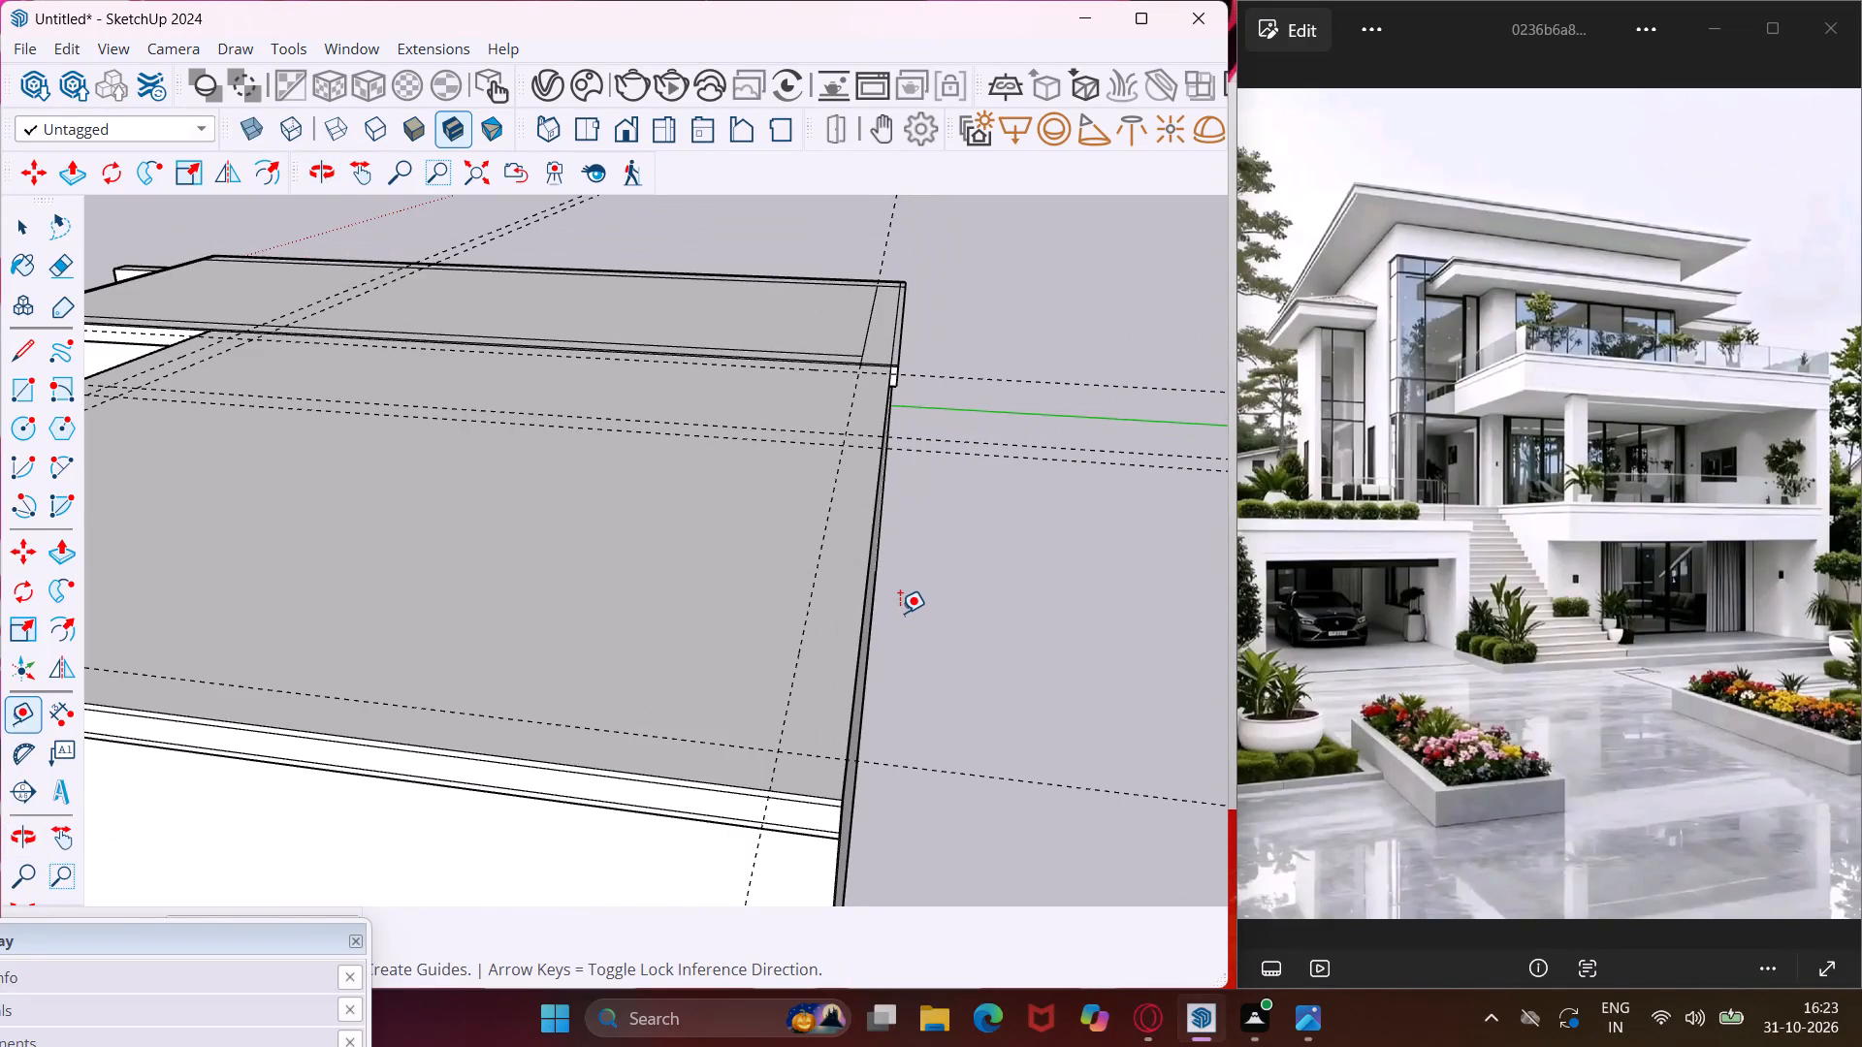
scroll(900, 613, down, 10)
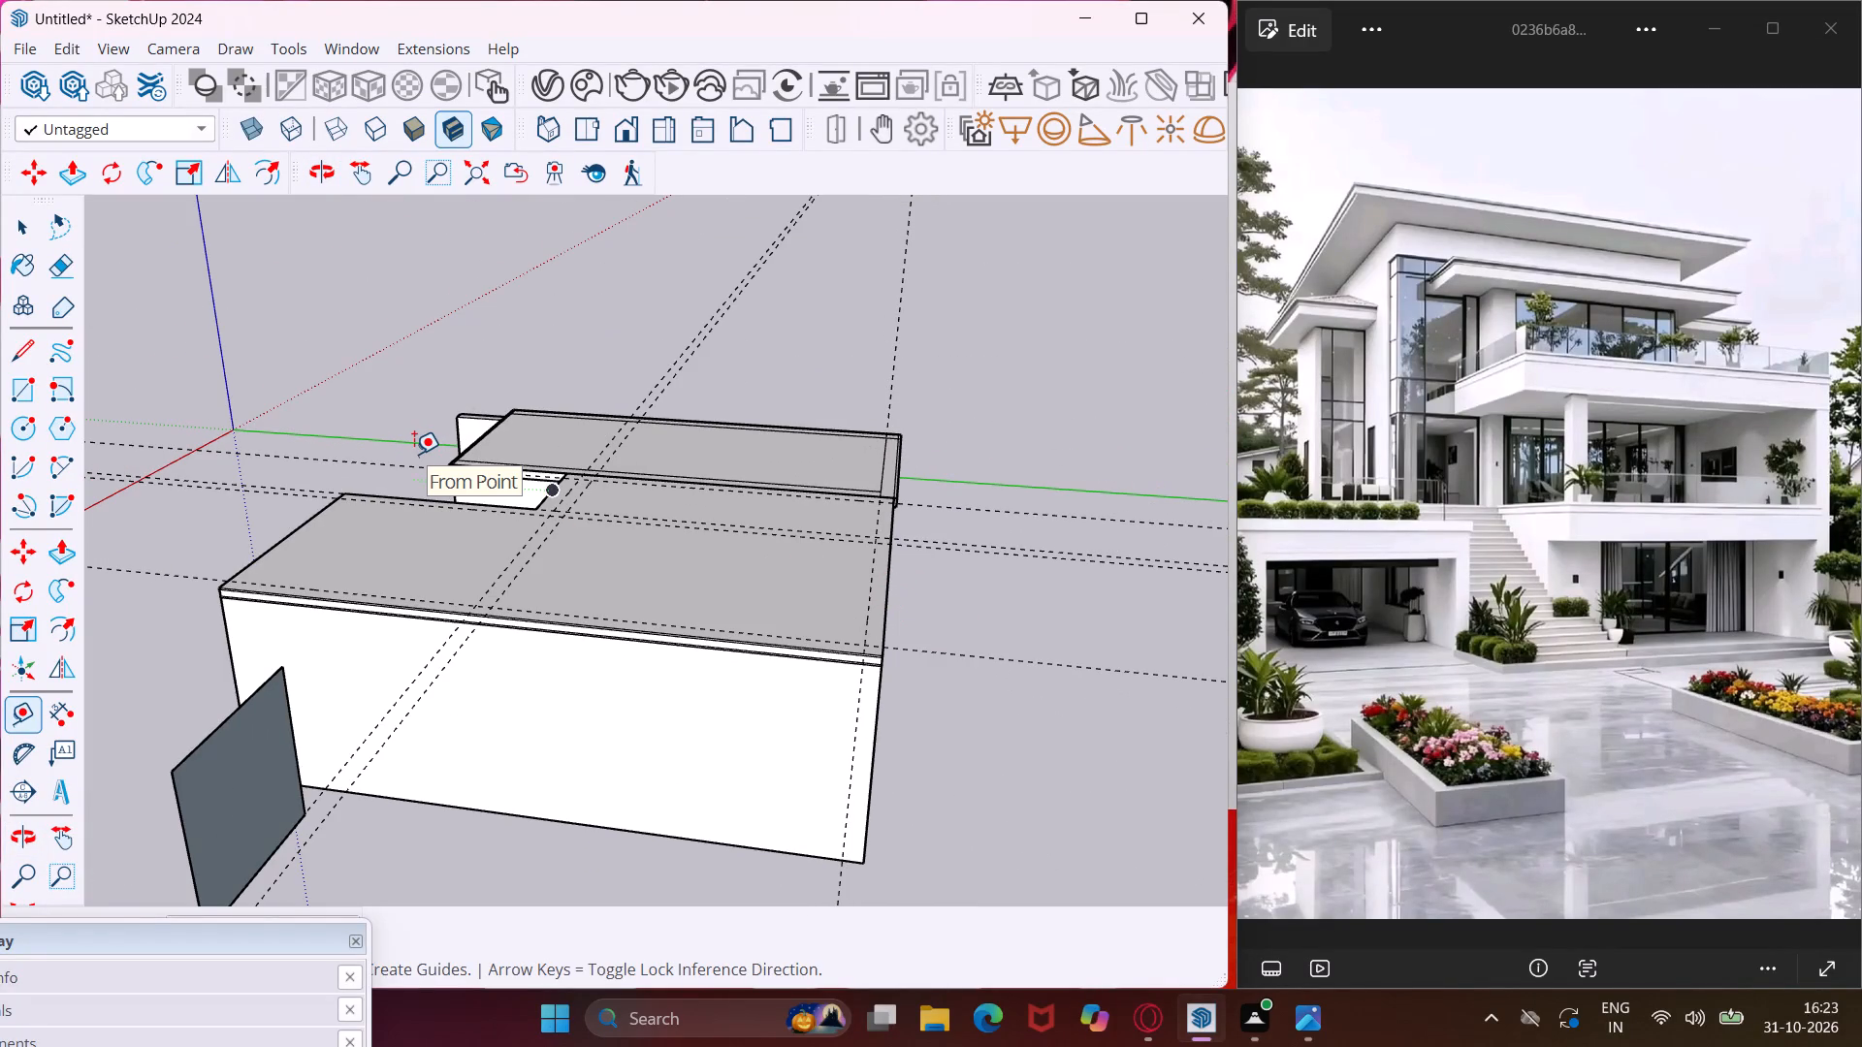
key(Escape)
key(space)
Draw a wall-strip rectangle along the slab's long outer side, between the 9" guide and the edge, over the full slab length.
middle_drag(414, 454, 466, 537)
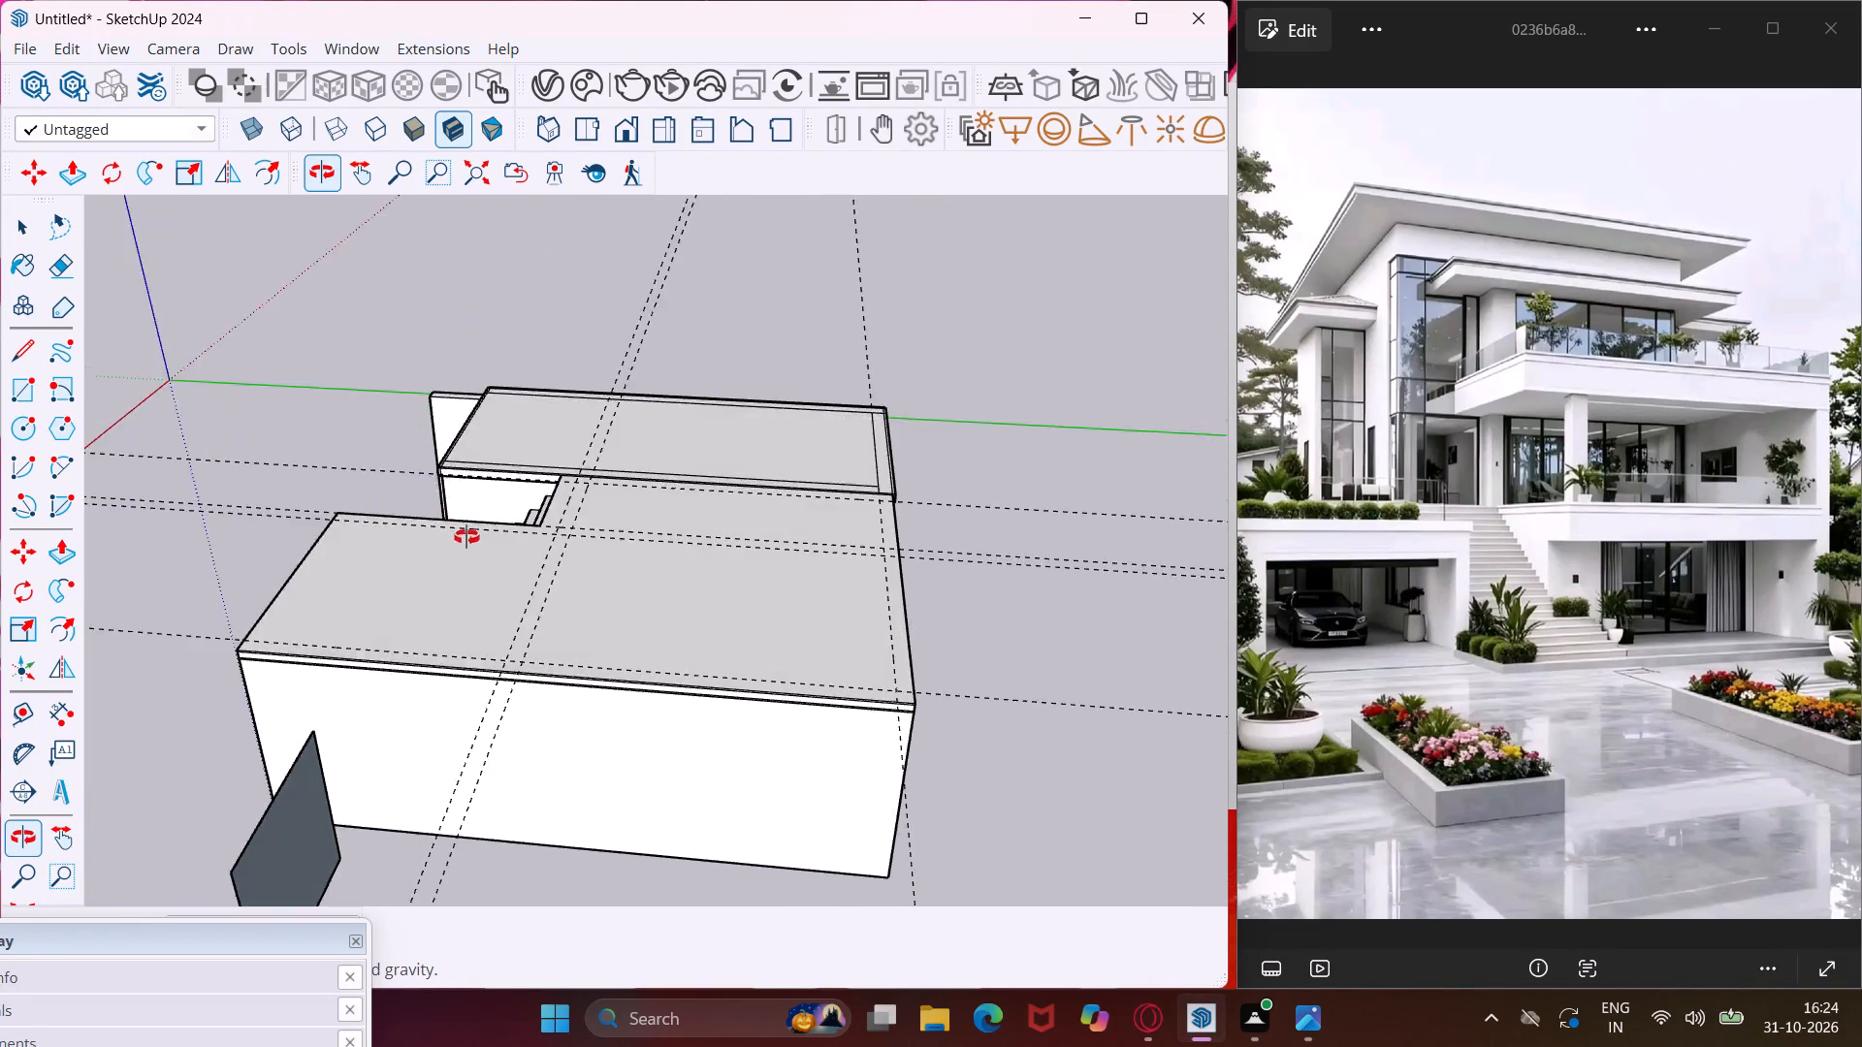
middle_drag(466, 537, 634, 613)
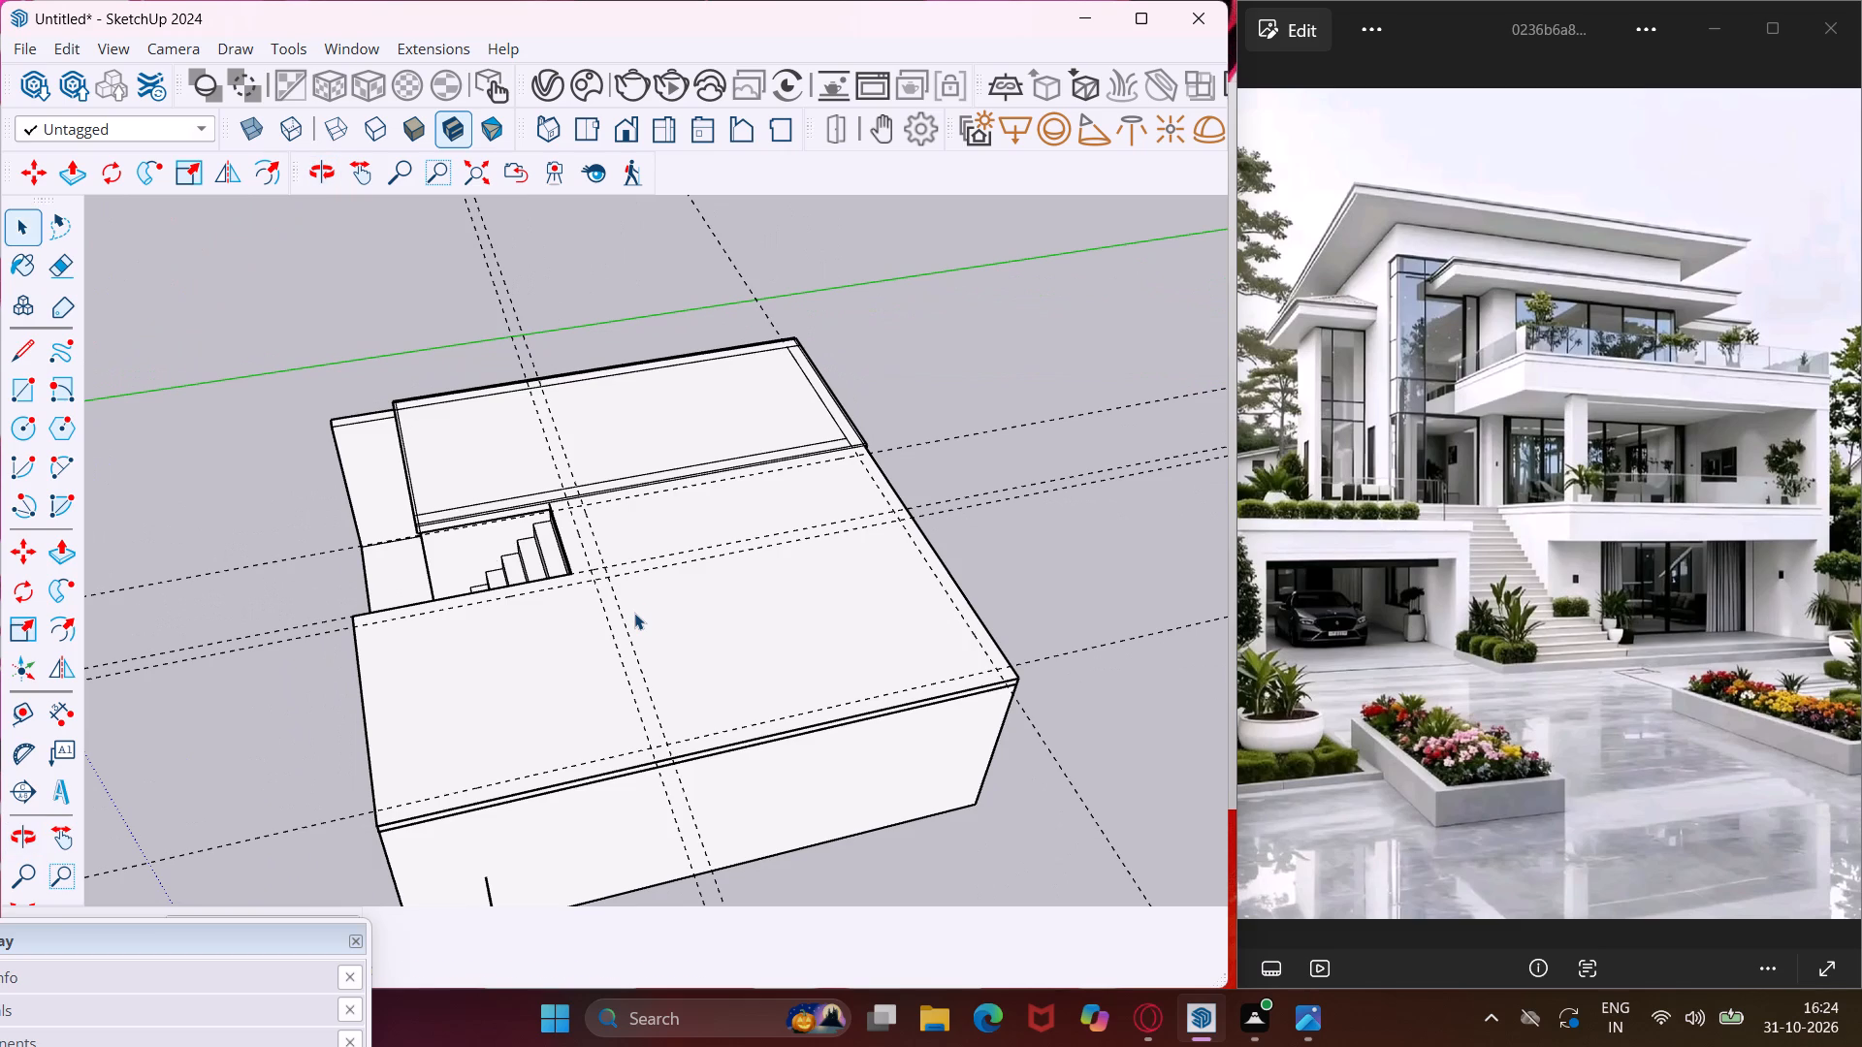
scroll(643, 527, down, 4)
middle_drag(642, 525, 617, 562)
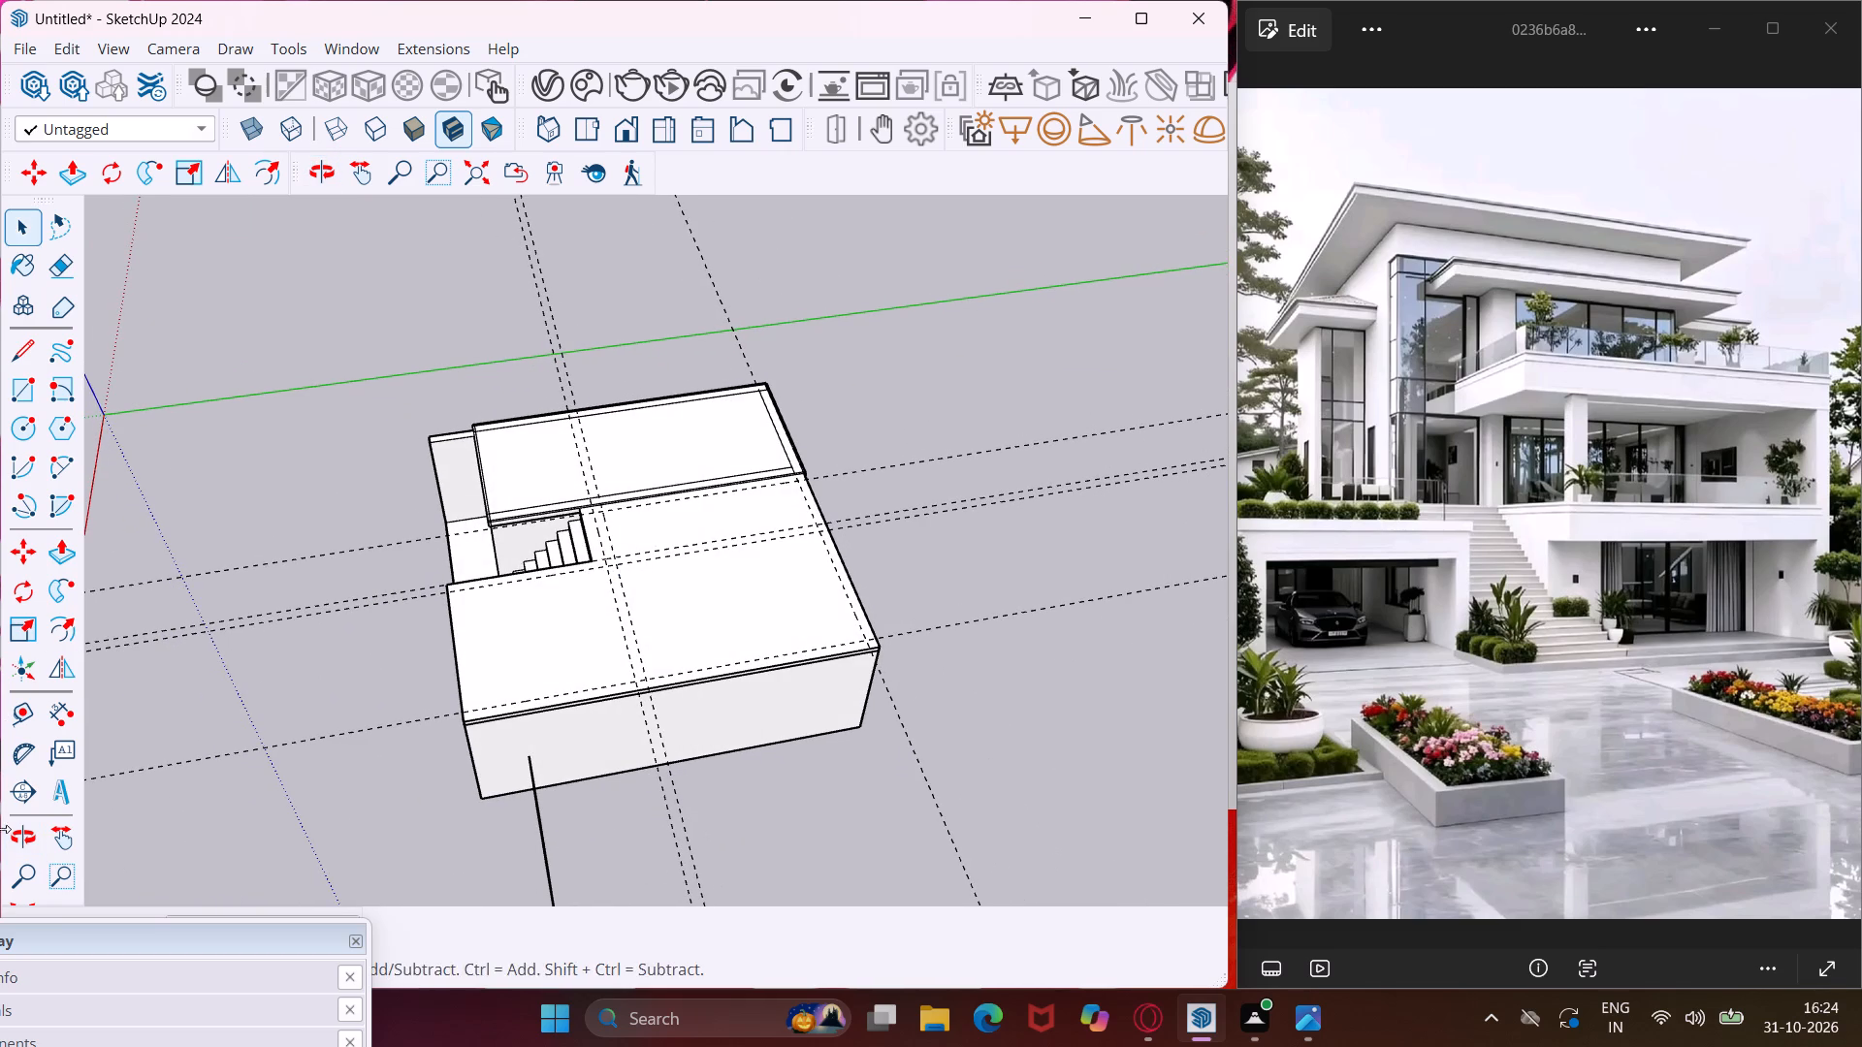
click(26, 375)
scroll(457, 687, up, 14)
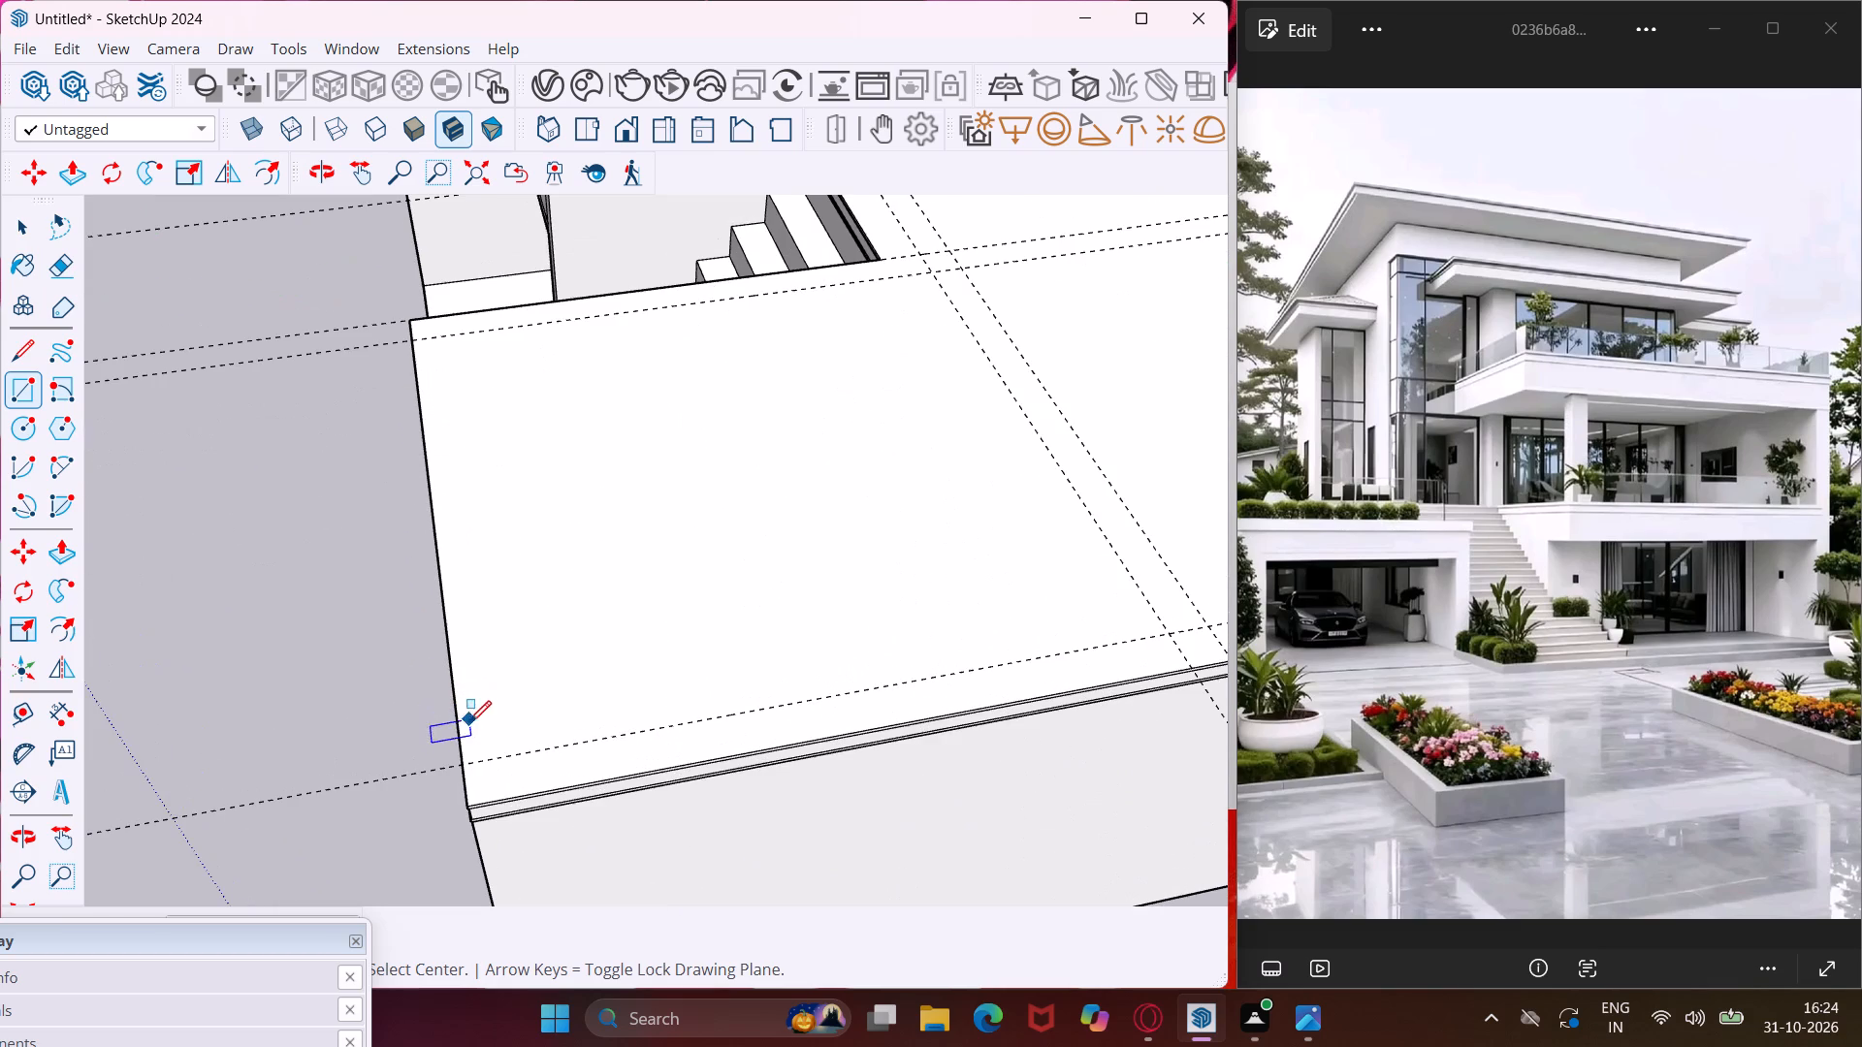
click(463, 764)
scroll(650, 762, down, 3)
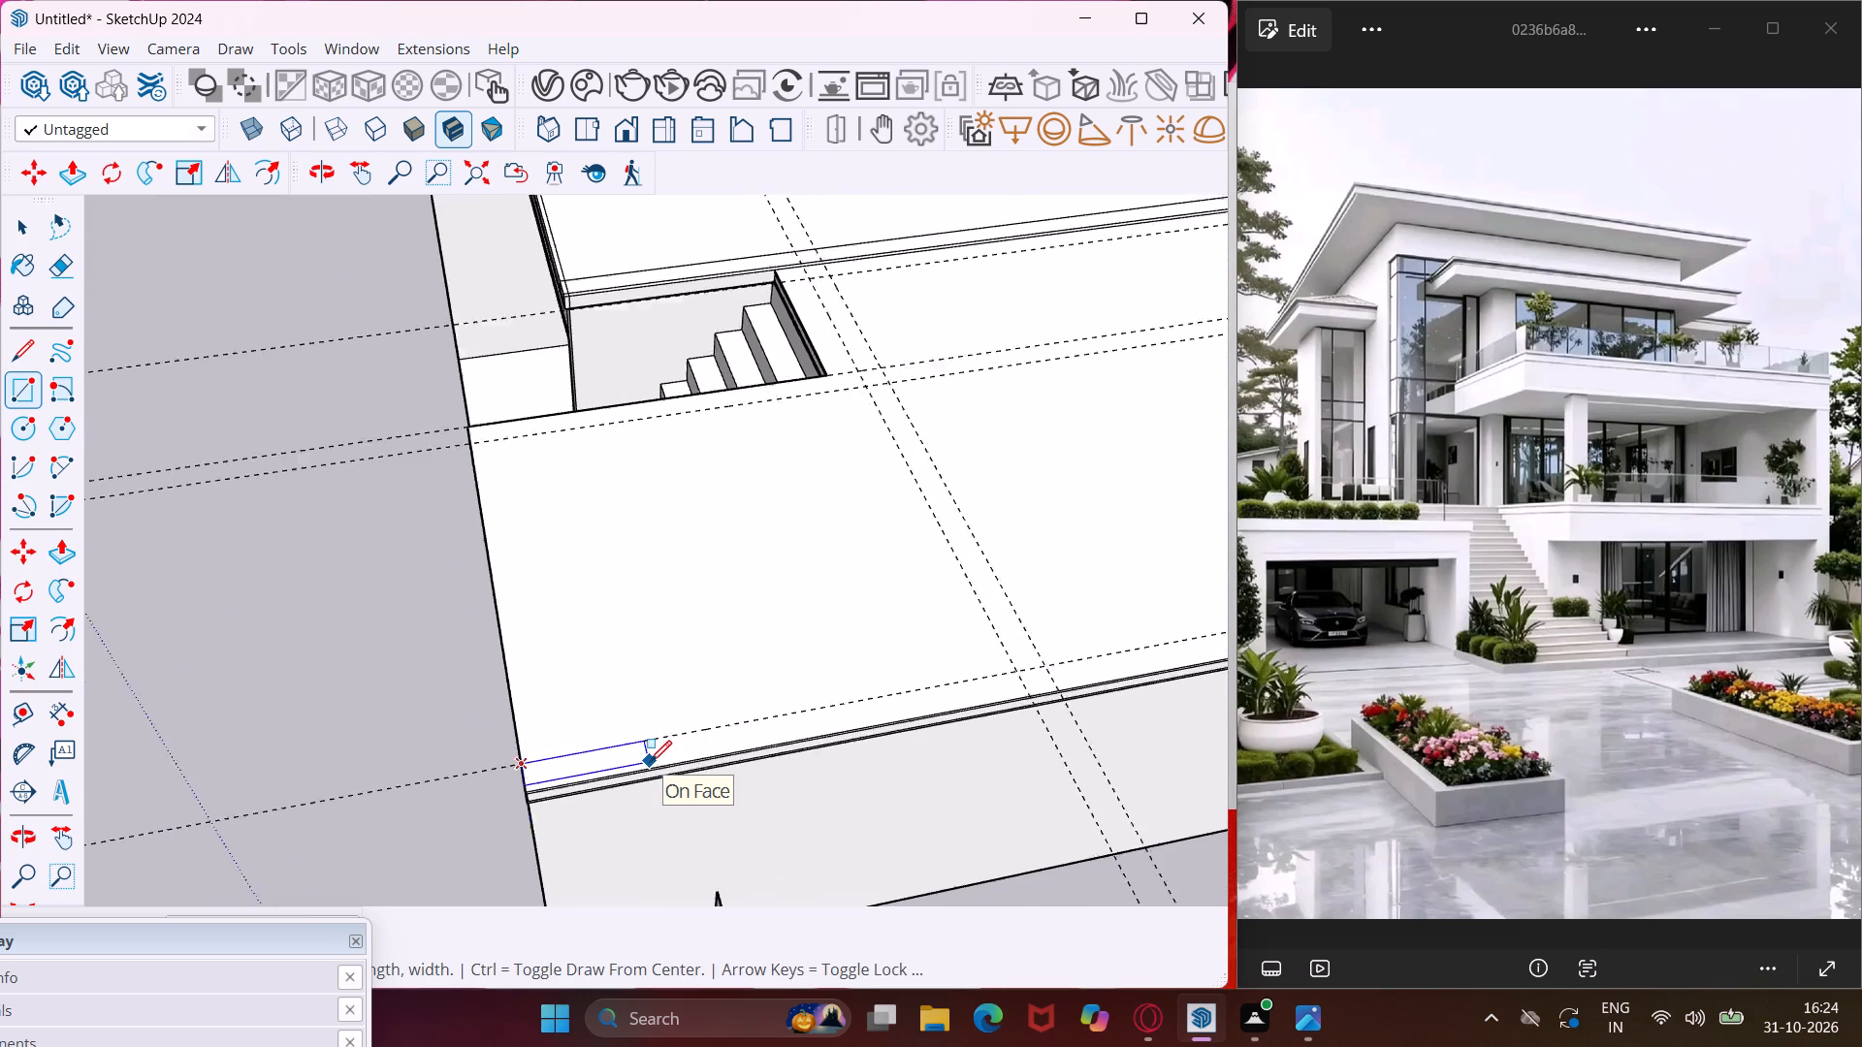
scroll(650, 762, down, 9)
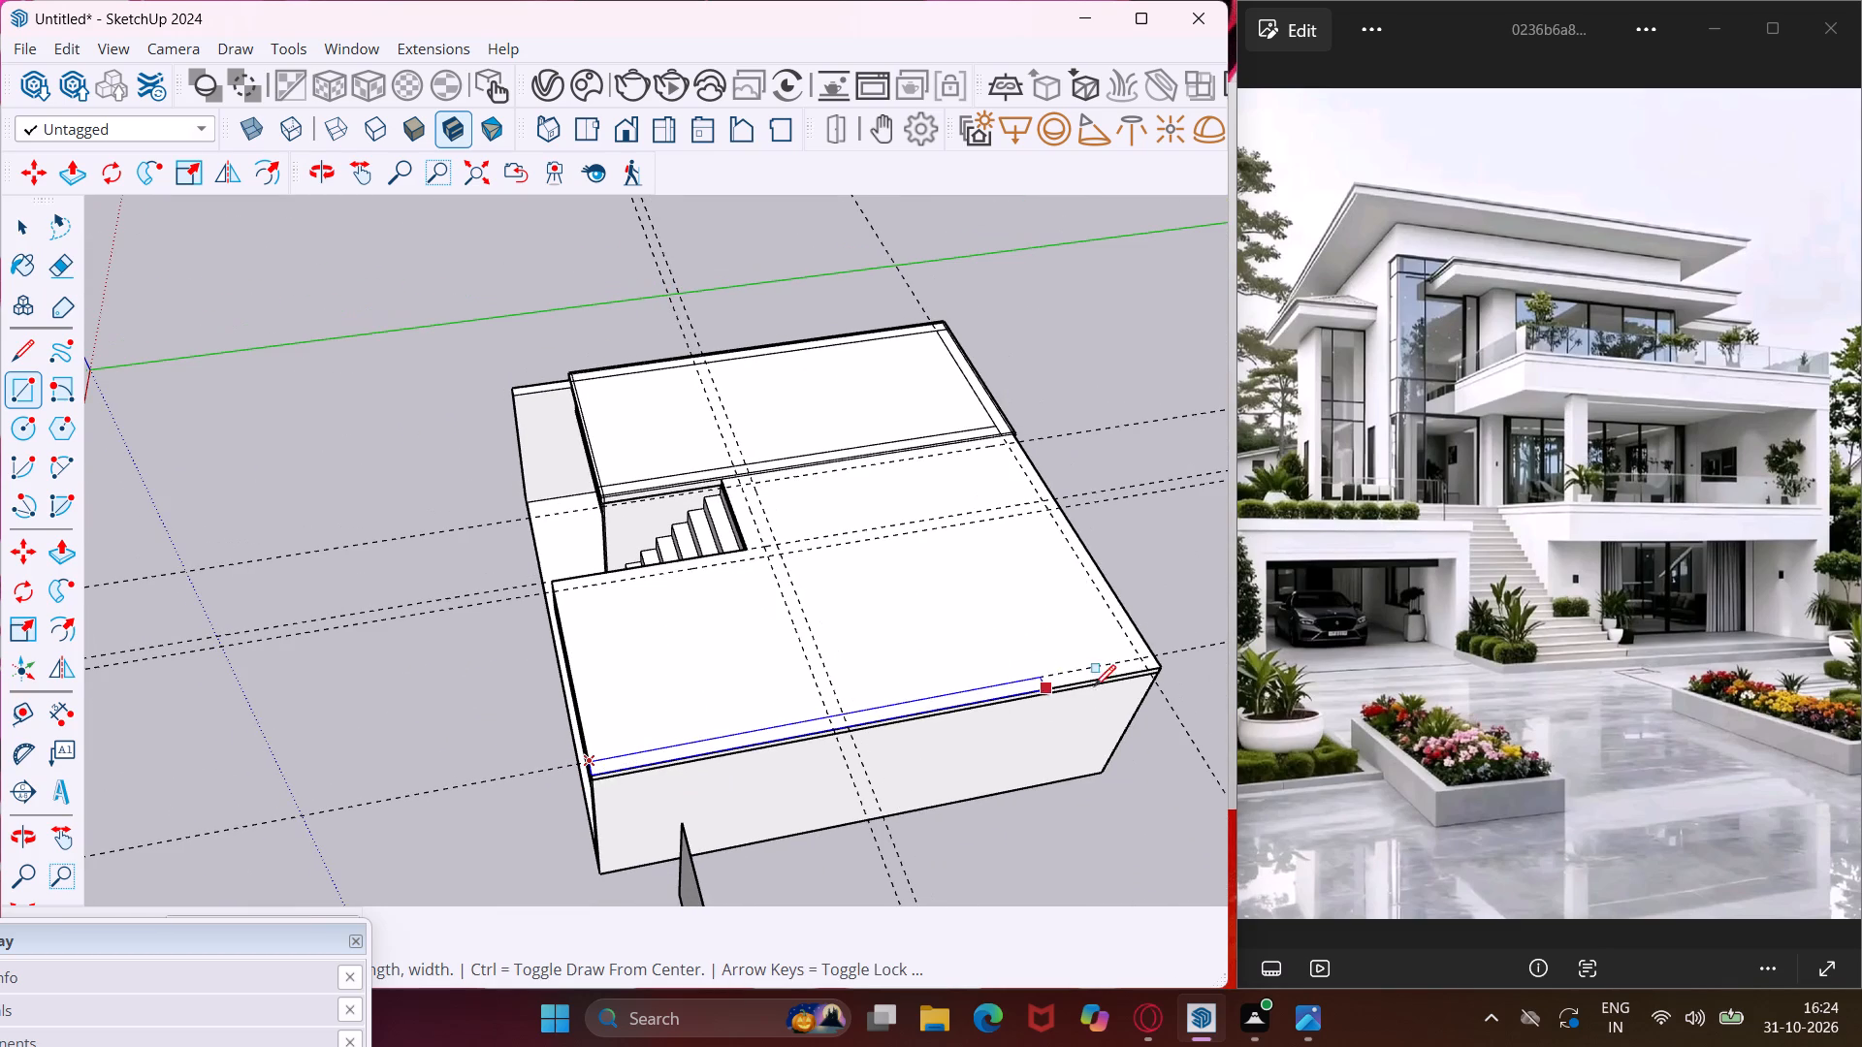
scroll(1158, 672, up, 9)
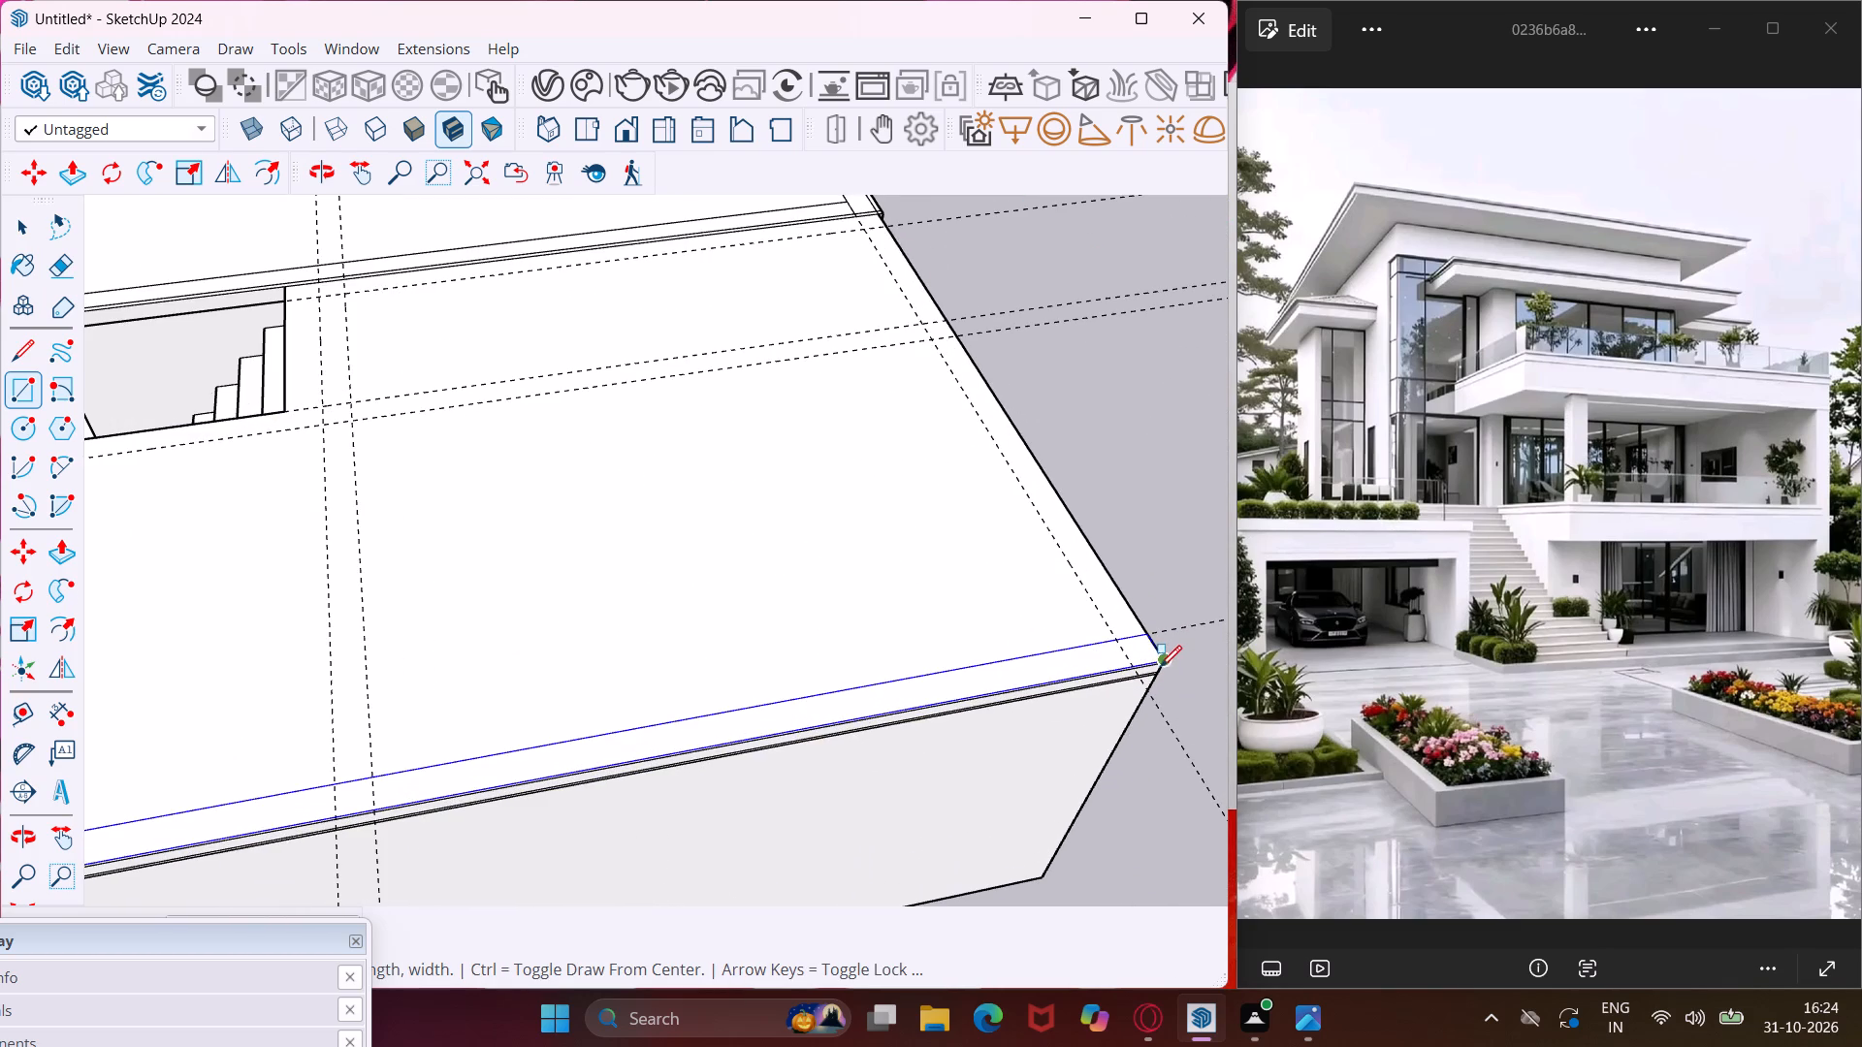
click(1160, 666)
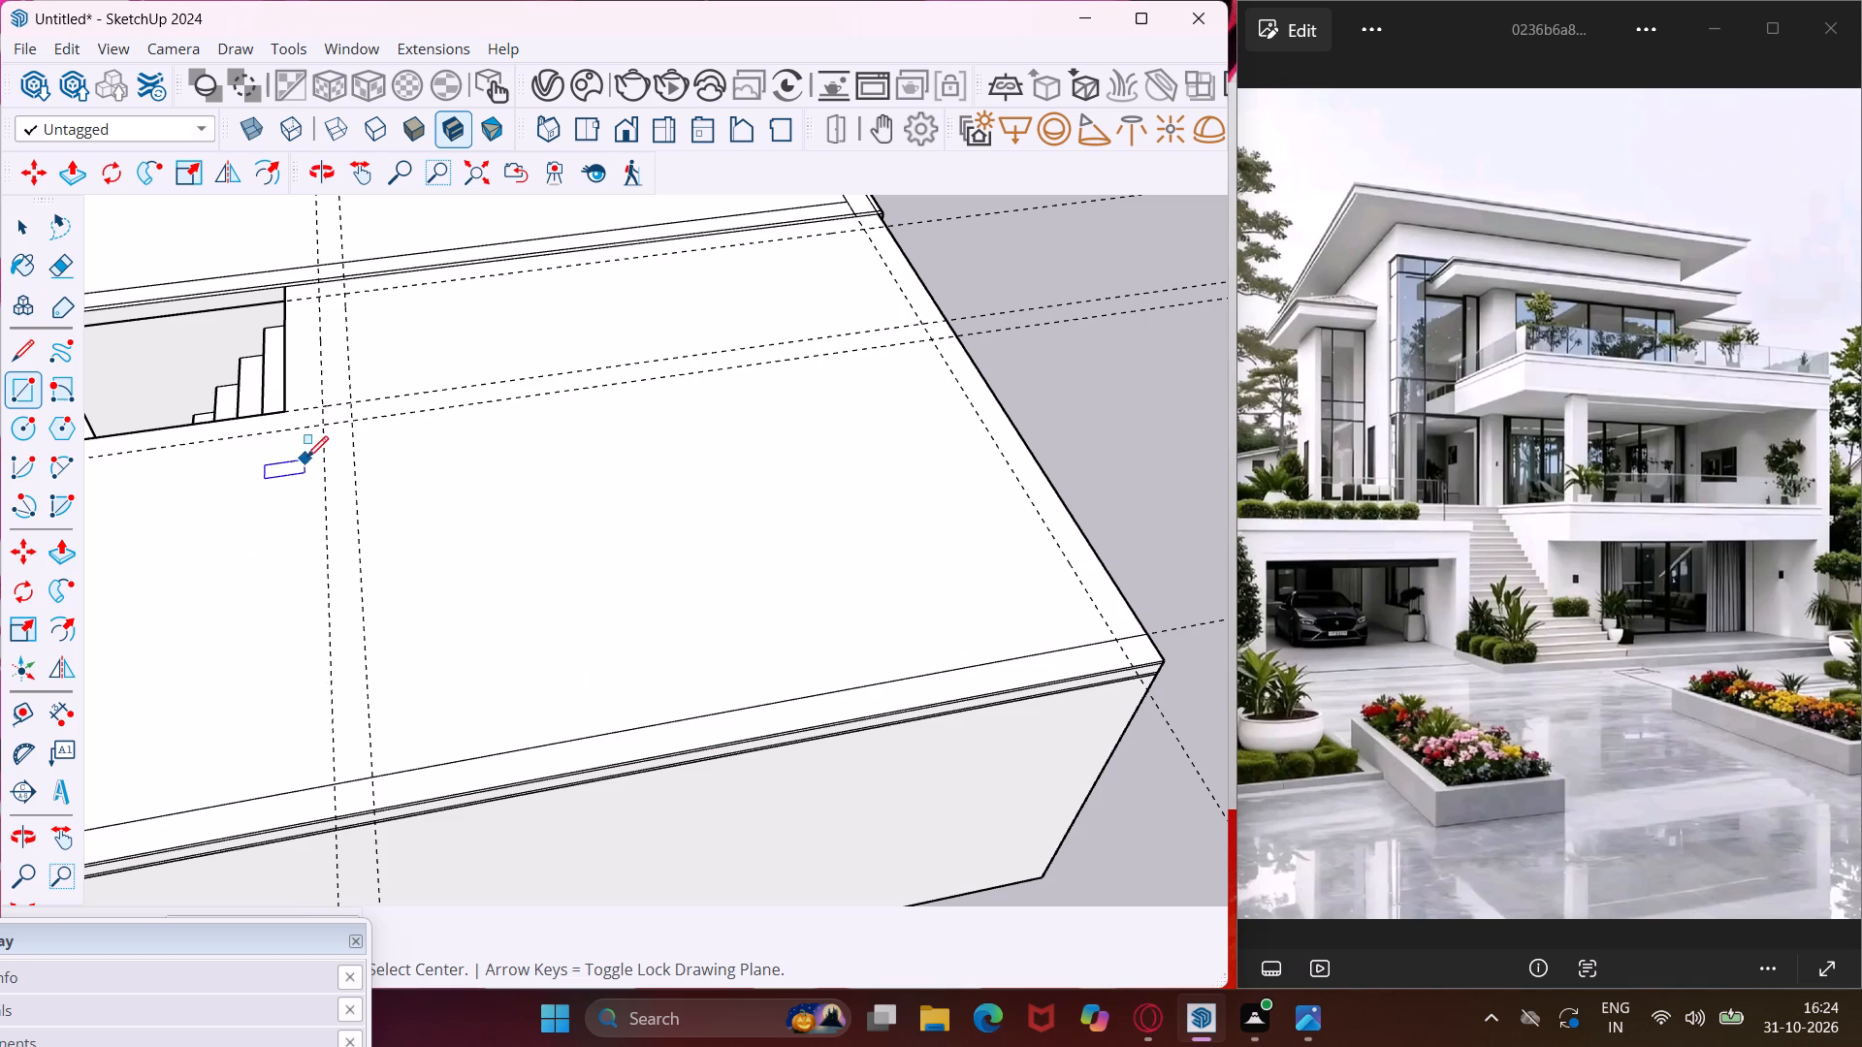
Draw a cross-wall rectangle between the two guides behind the stairs, from the inner lengthwise guide to the outer wall strip.
click(354, 397)
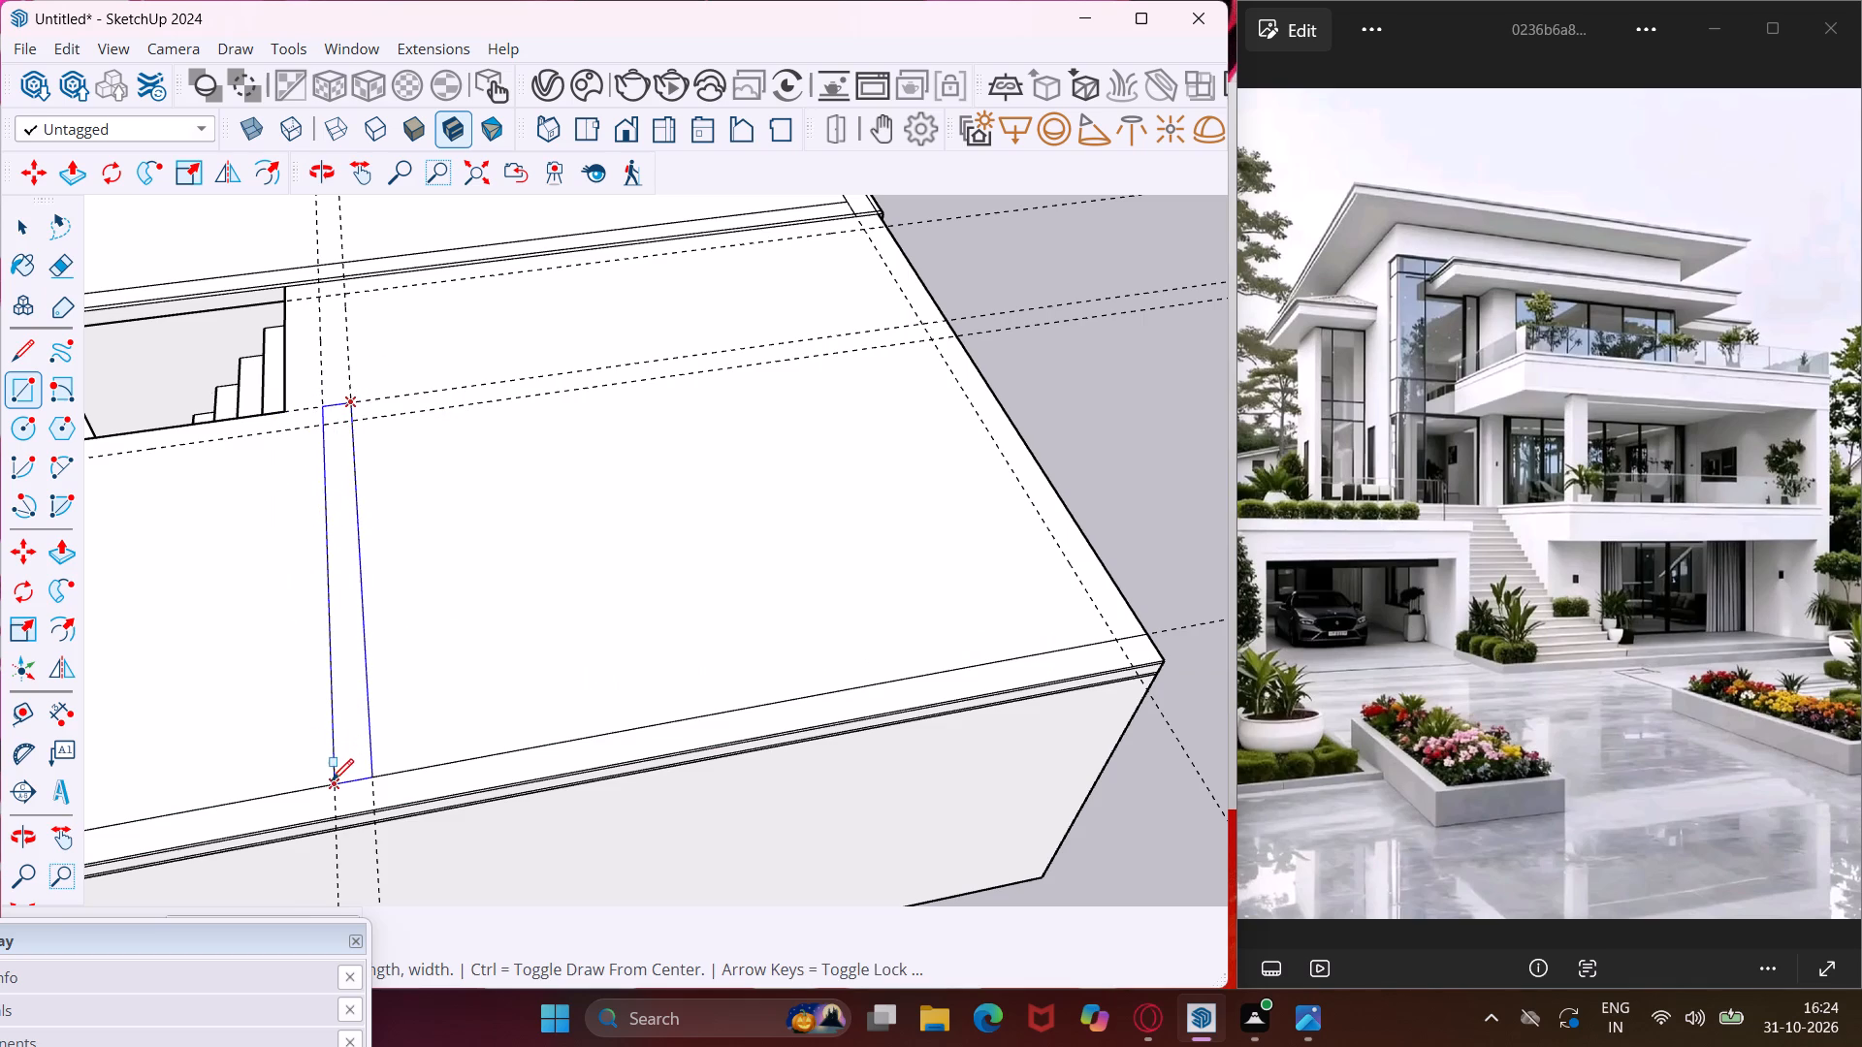
click(332, 781)
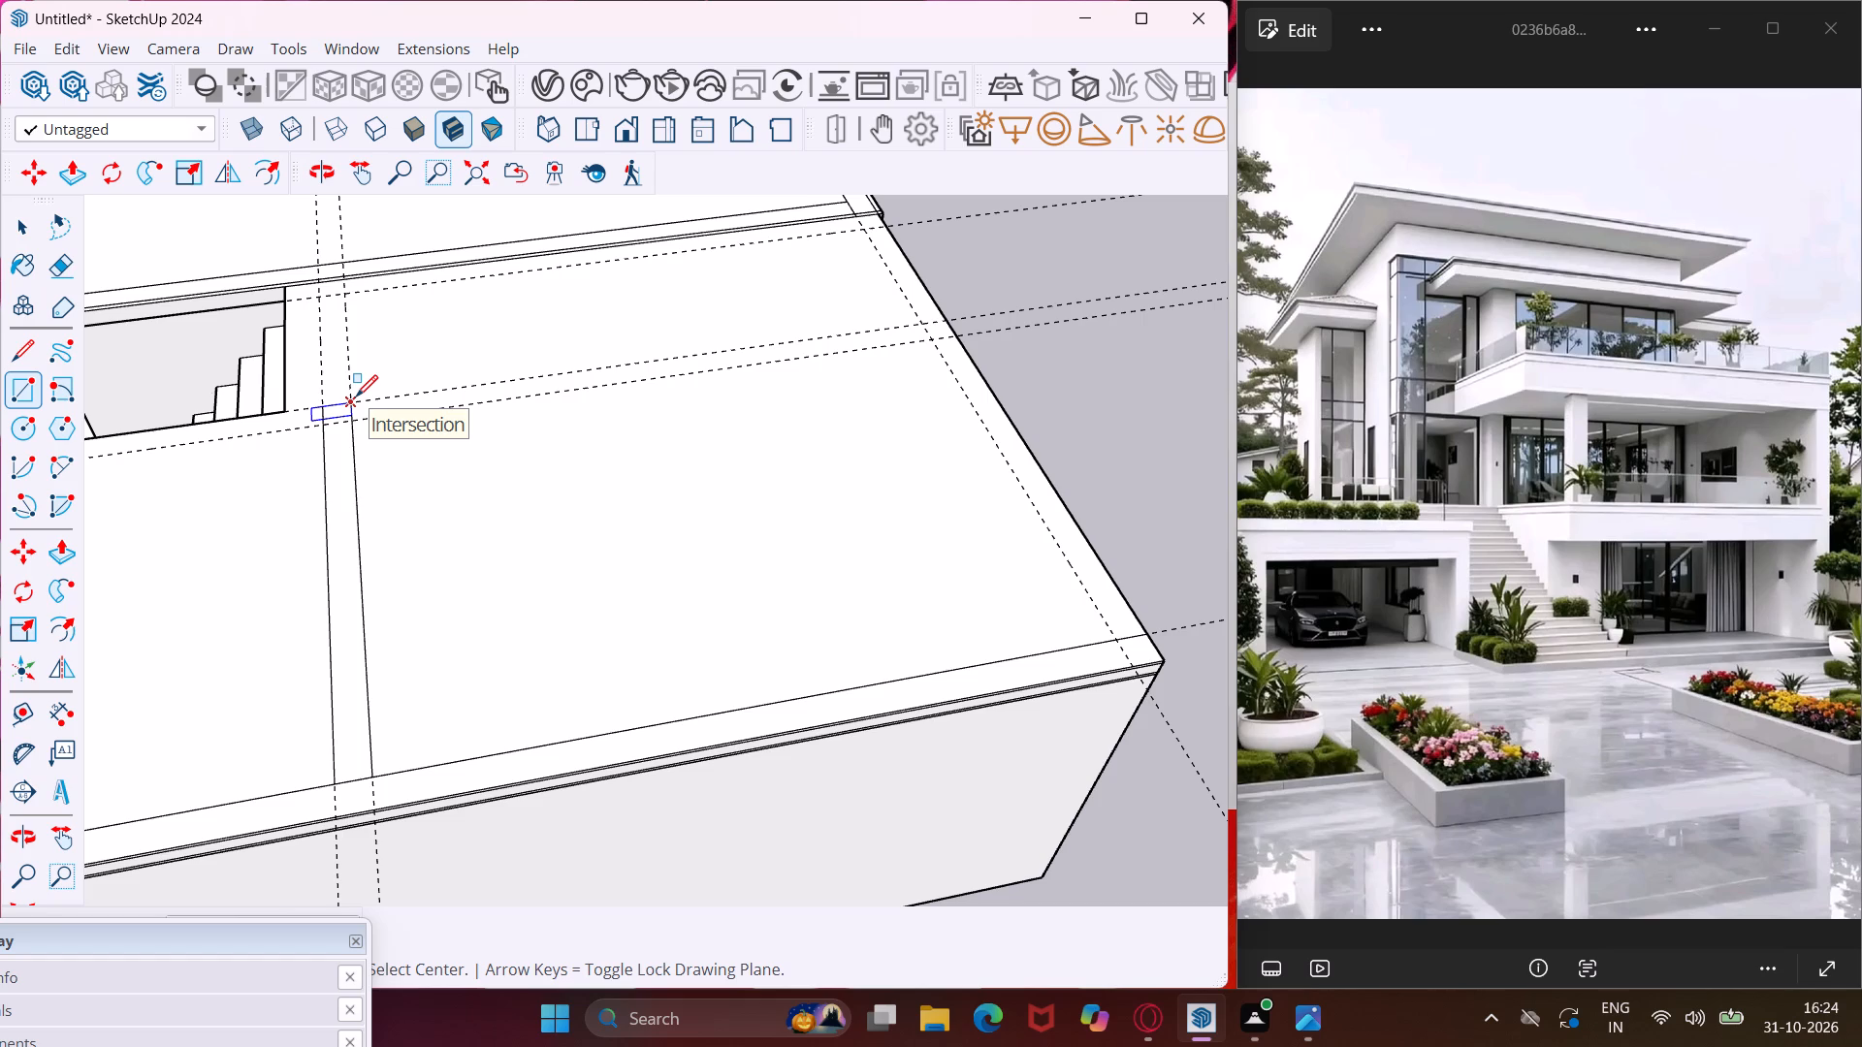
Draw a wall rectangle between the paired lengthwise guides, from the cross wall's corner to the slab's far end edge.
click(356, 397)
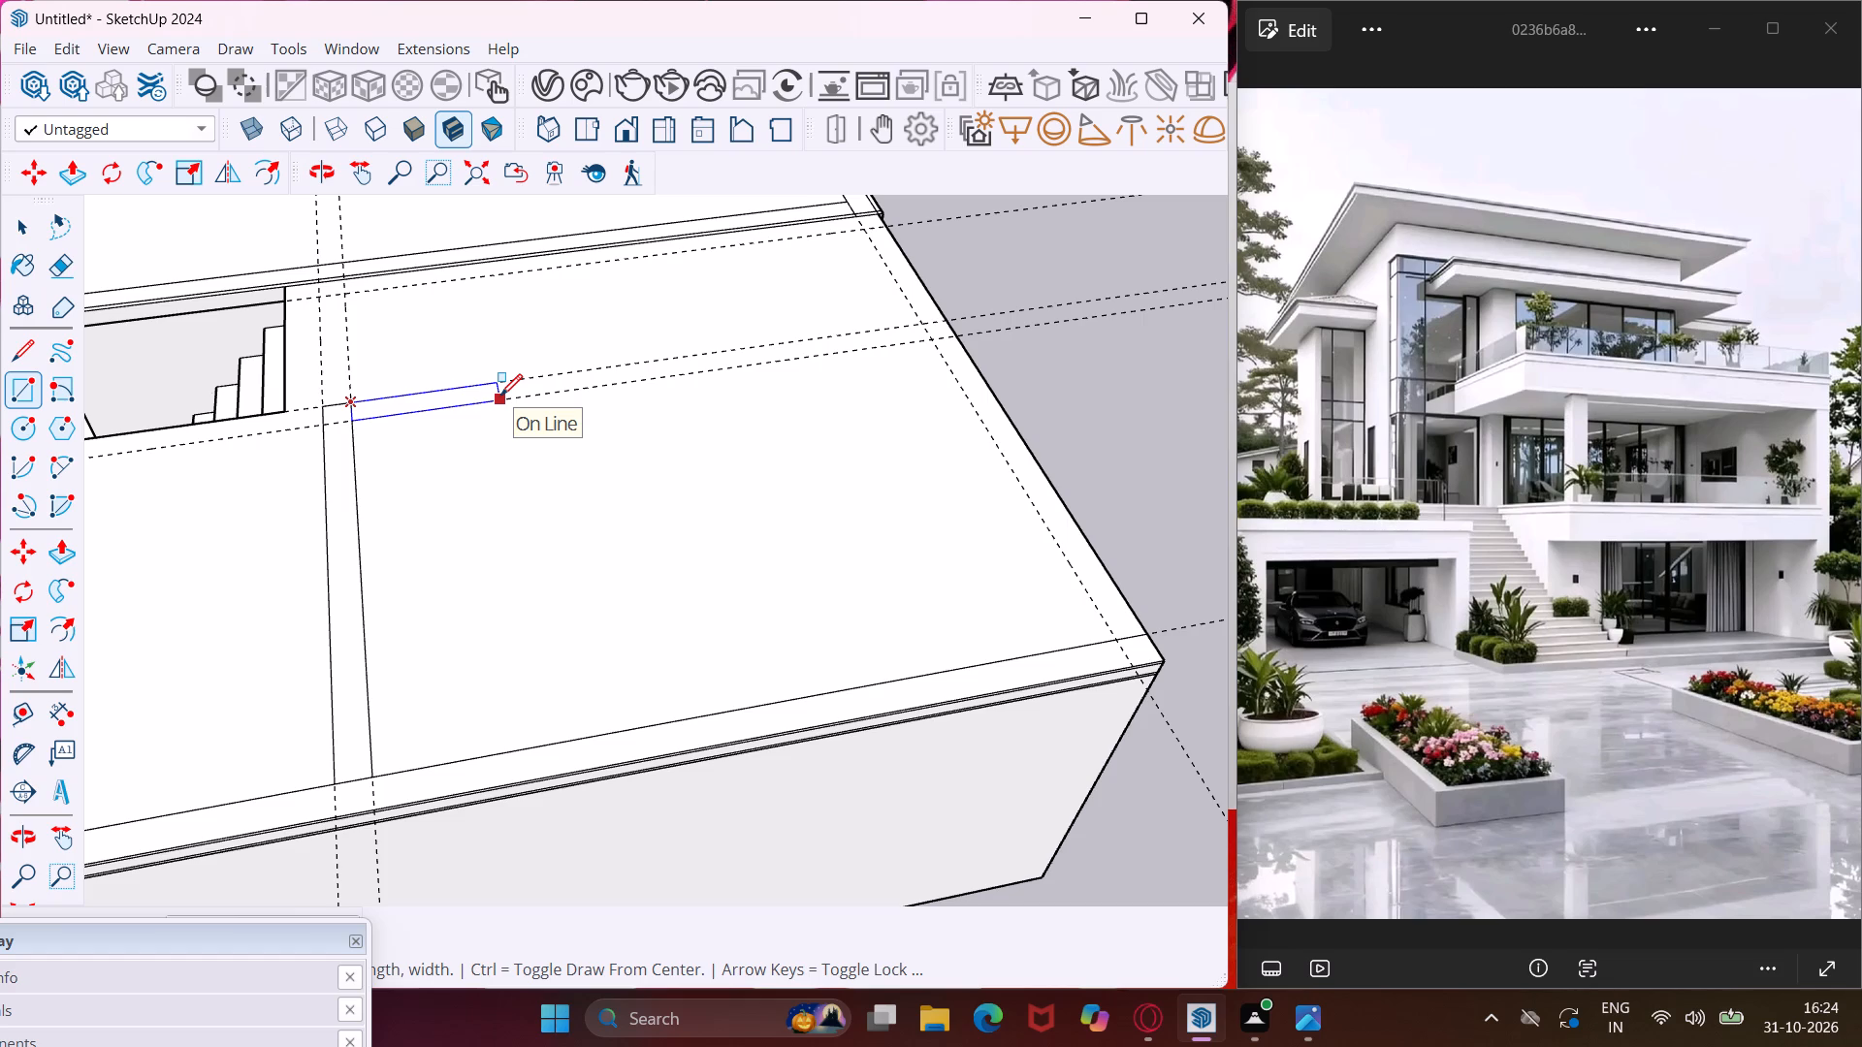
click(958, 332)
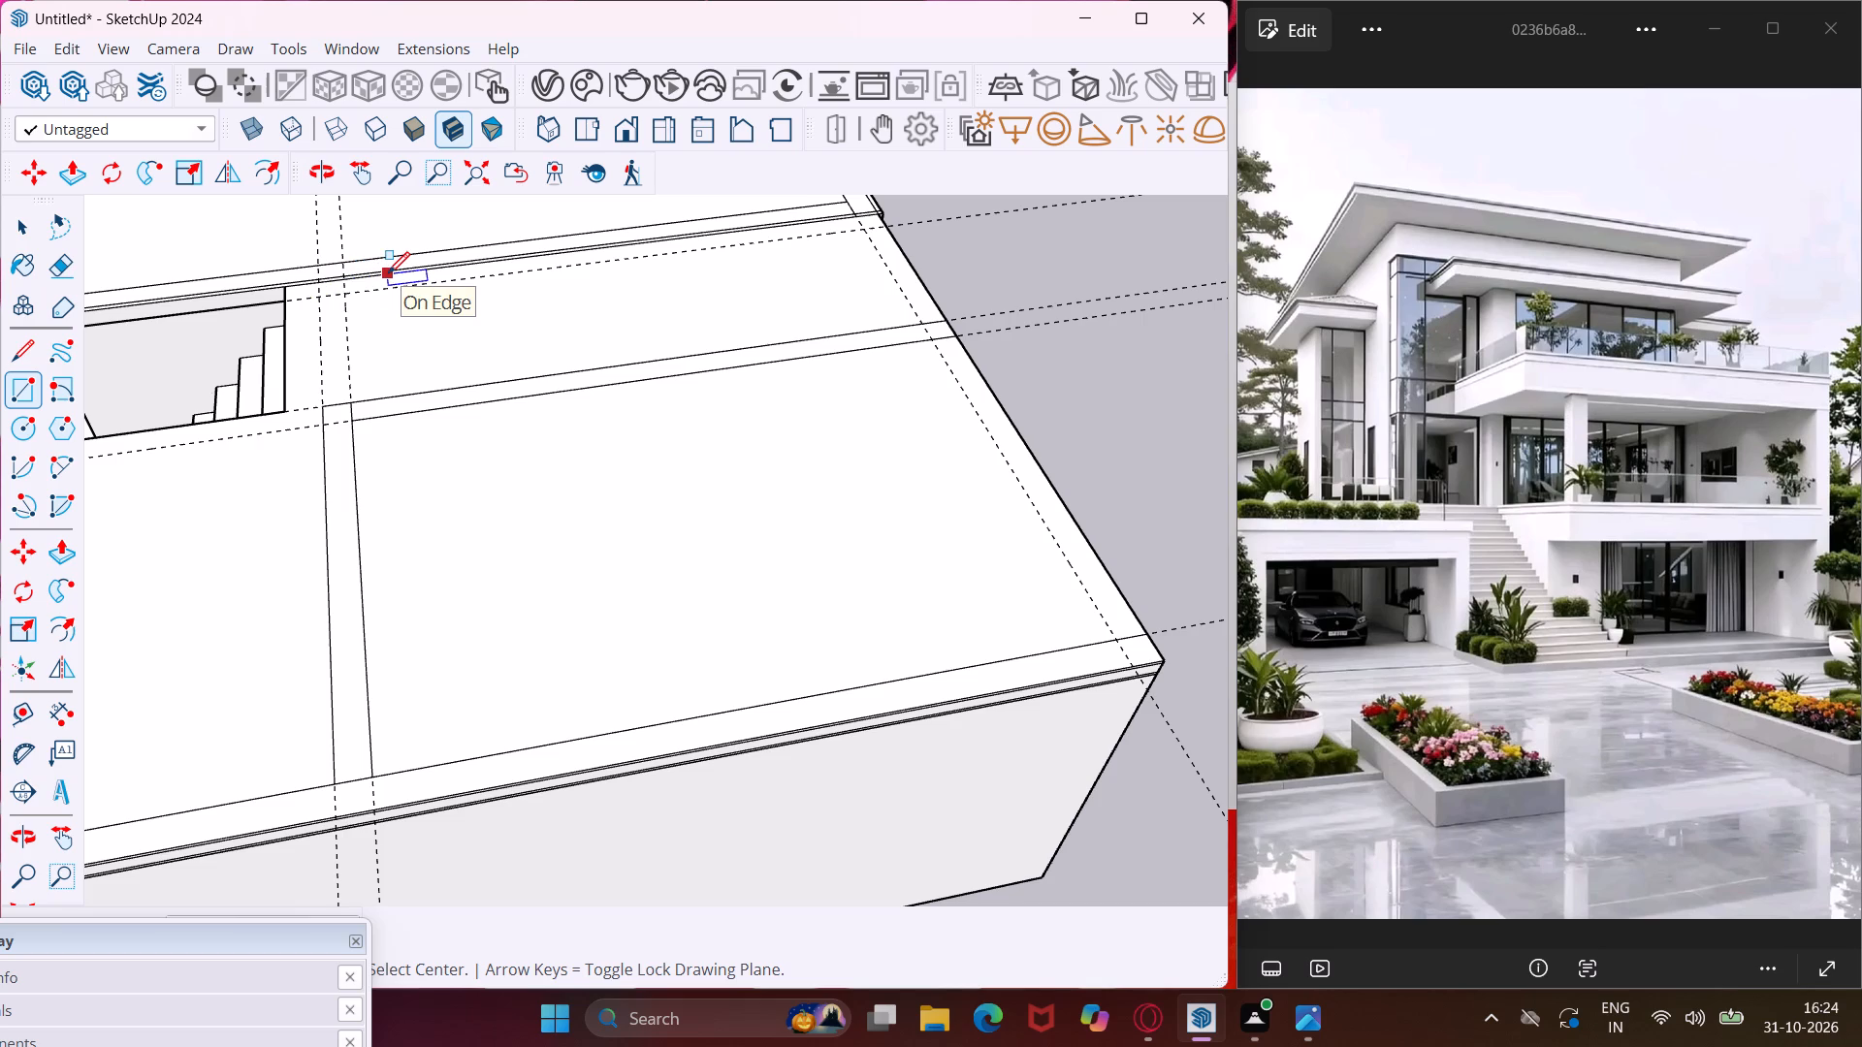
Draw a wall-strip rectangle between the slab's inner long edge and its parallel guide, from beyond the stair opening to the far end edge.
scroll(388, 273, up, 5)
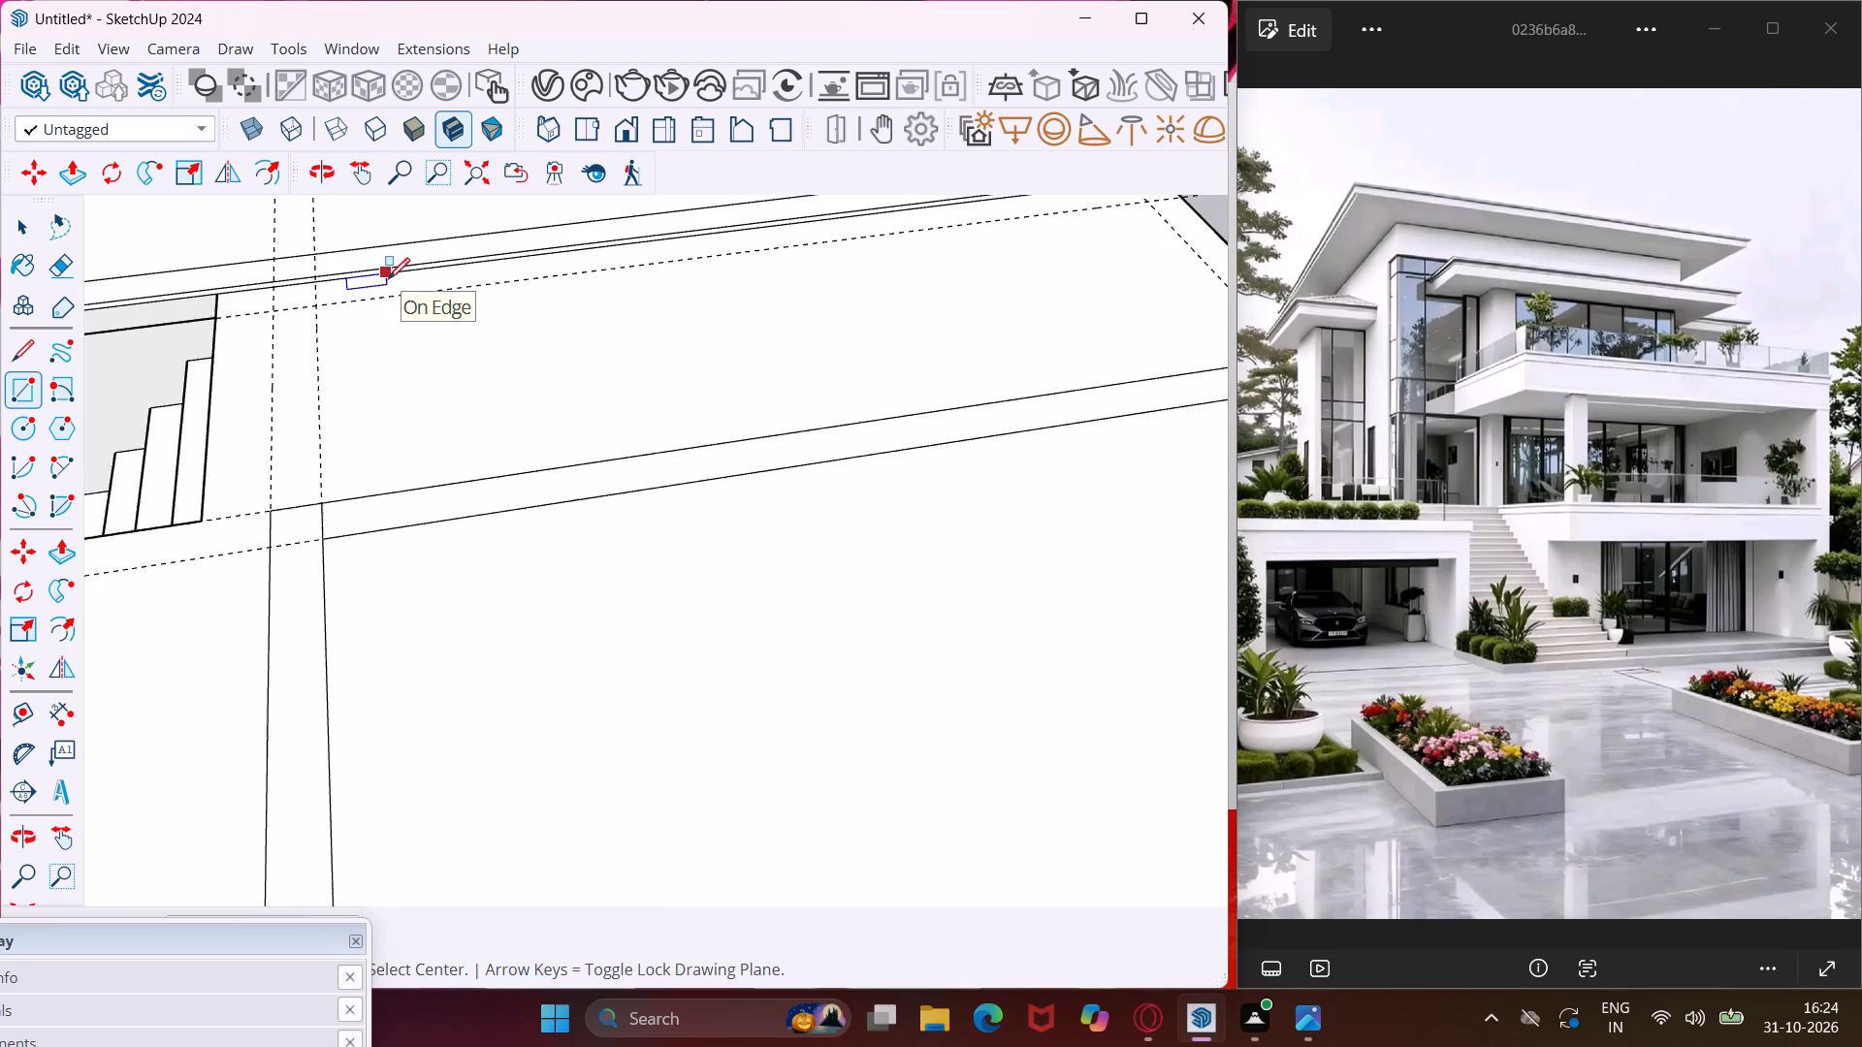
scroll(388, 279, up, 1)
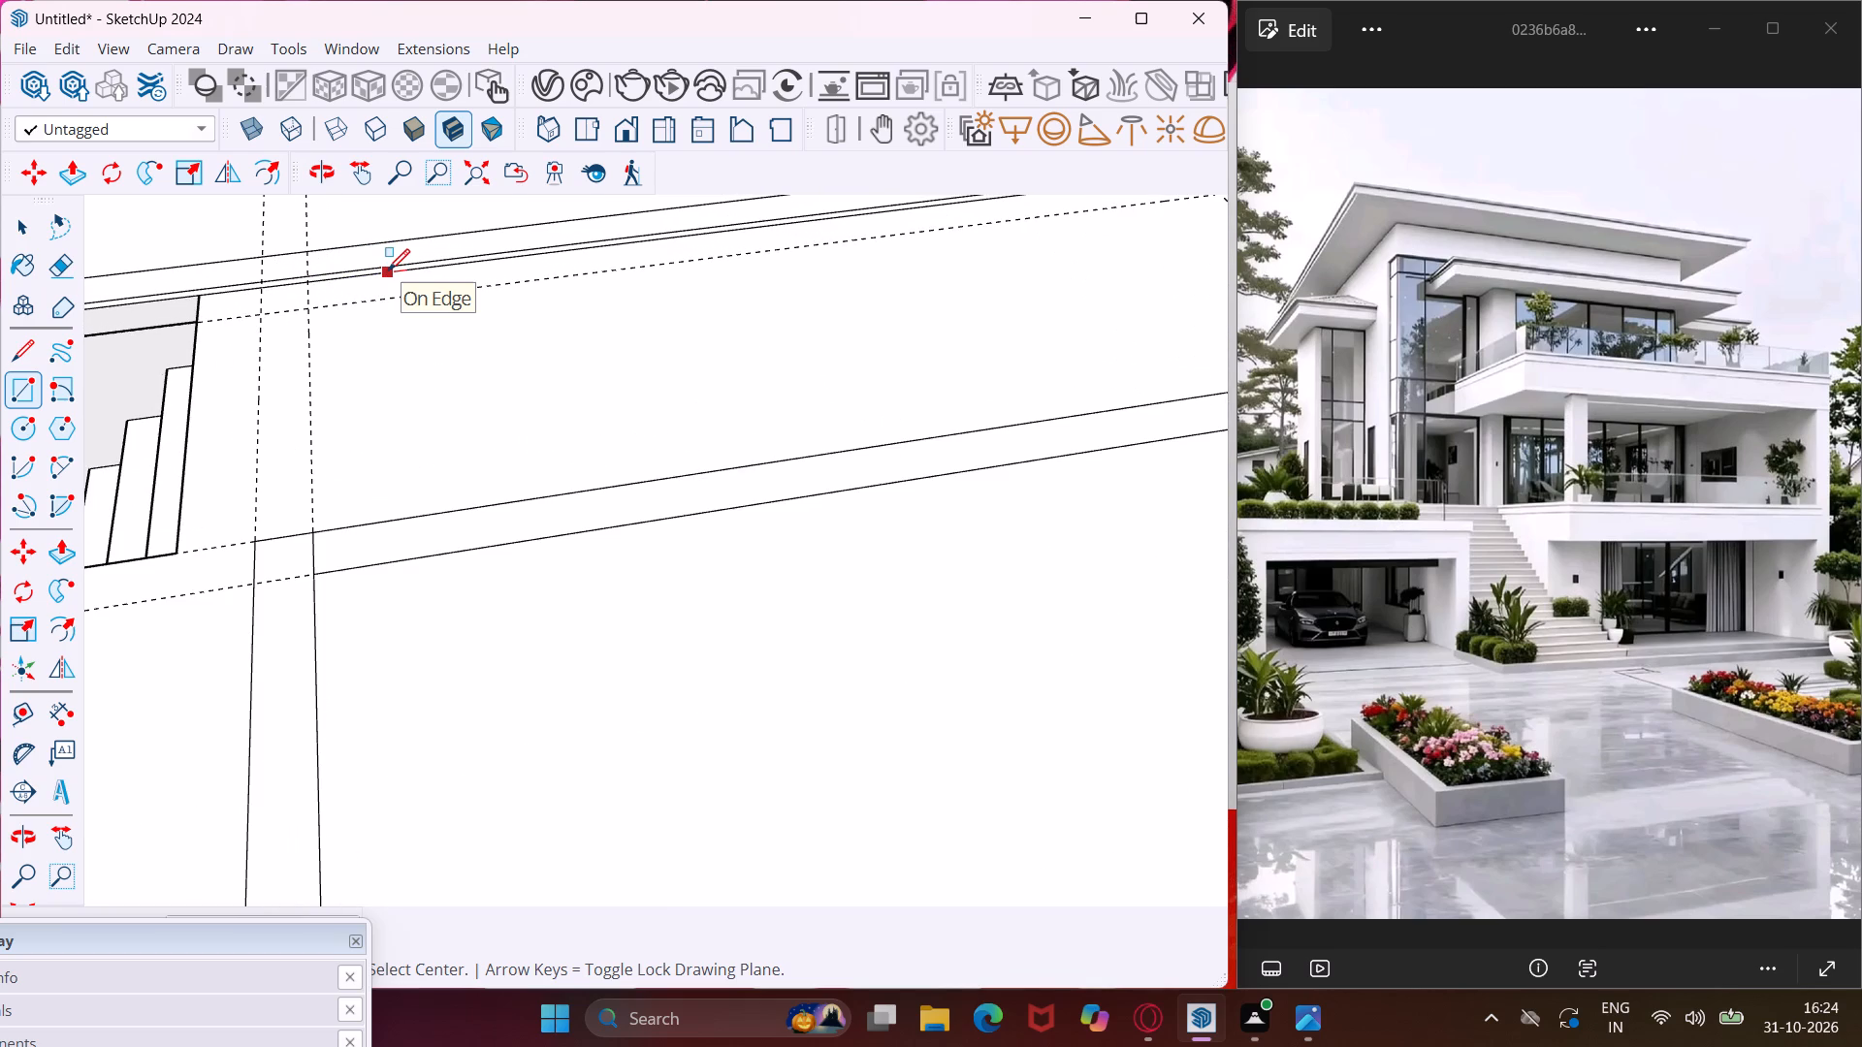
click(388, 270)
scroll(369, 350, down, 6)
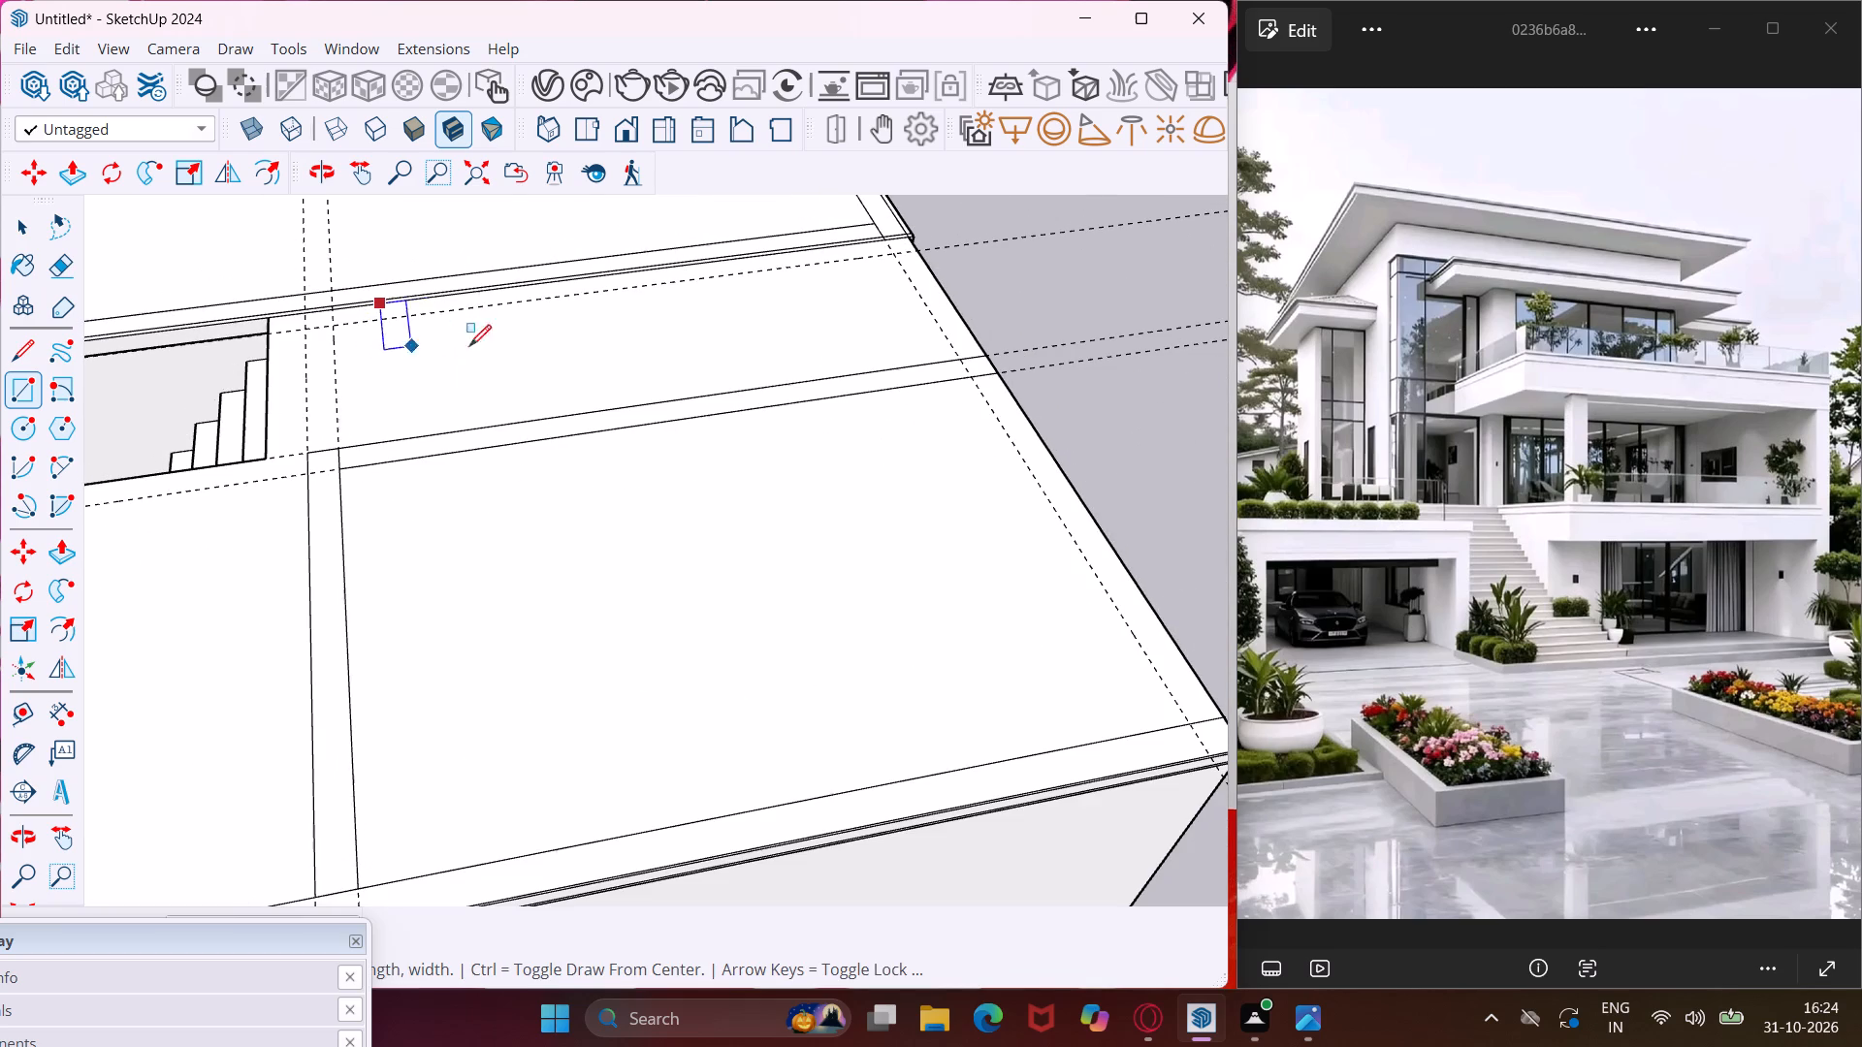
scroll(915, 246, up, 7)
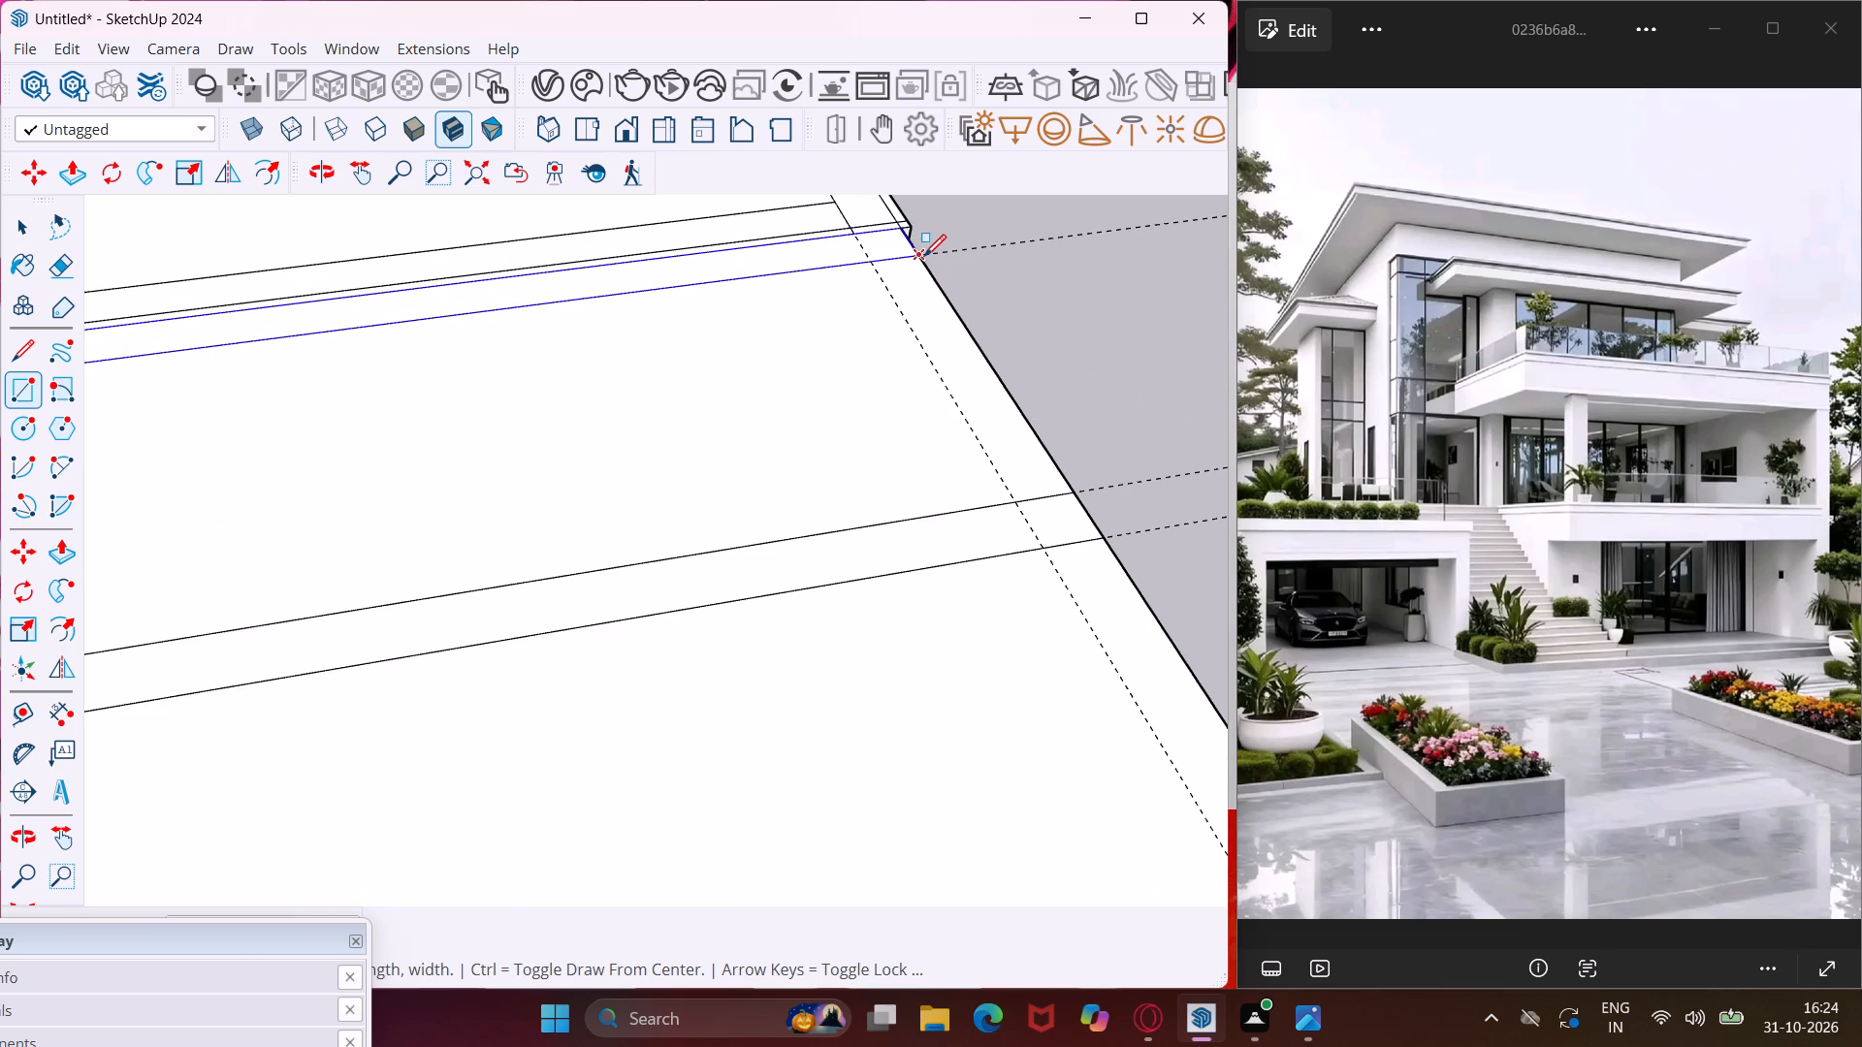
click(922, 256)
Draw two wall-strip rectangles between the end guide and the slab's end edge, filling the gaps between the lengthwise wall strips.
click(921, 254)
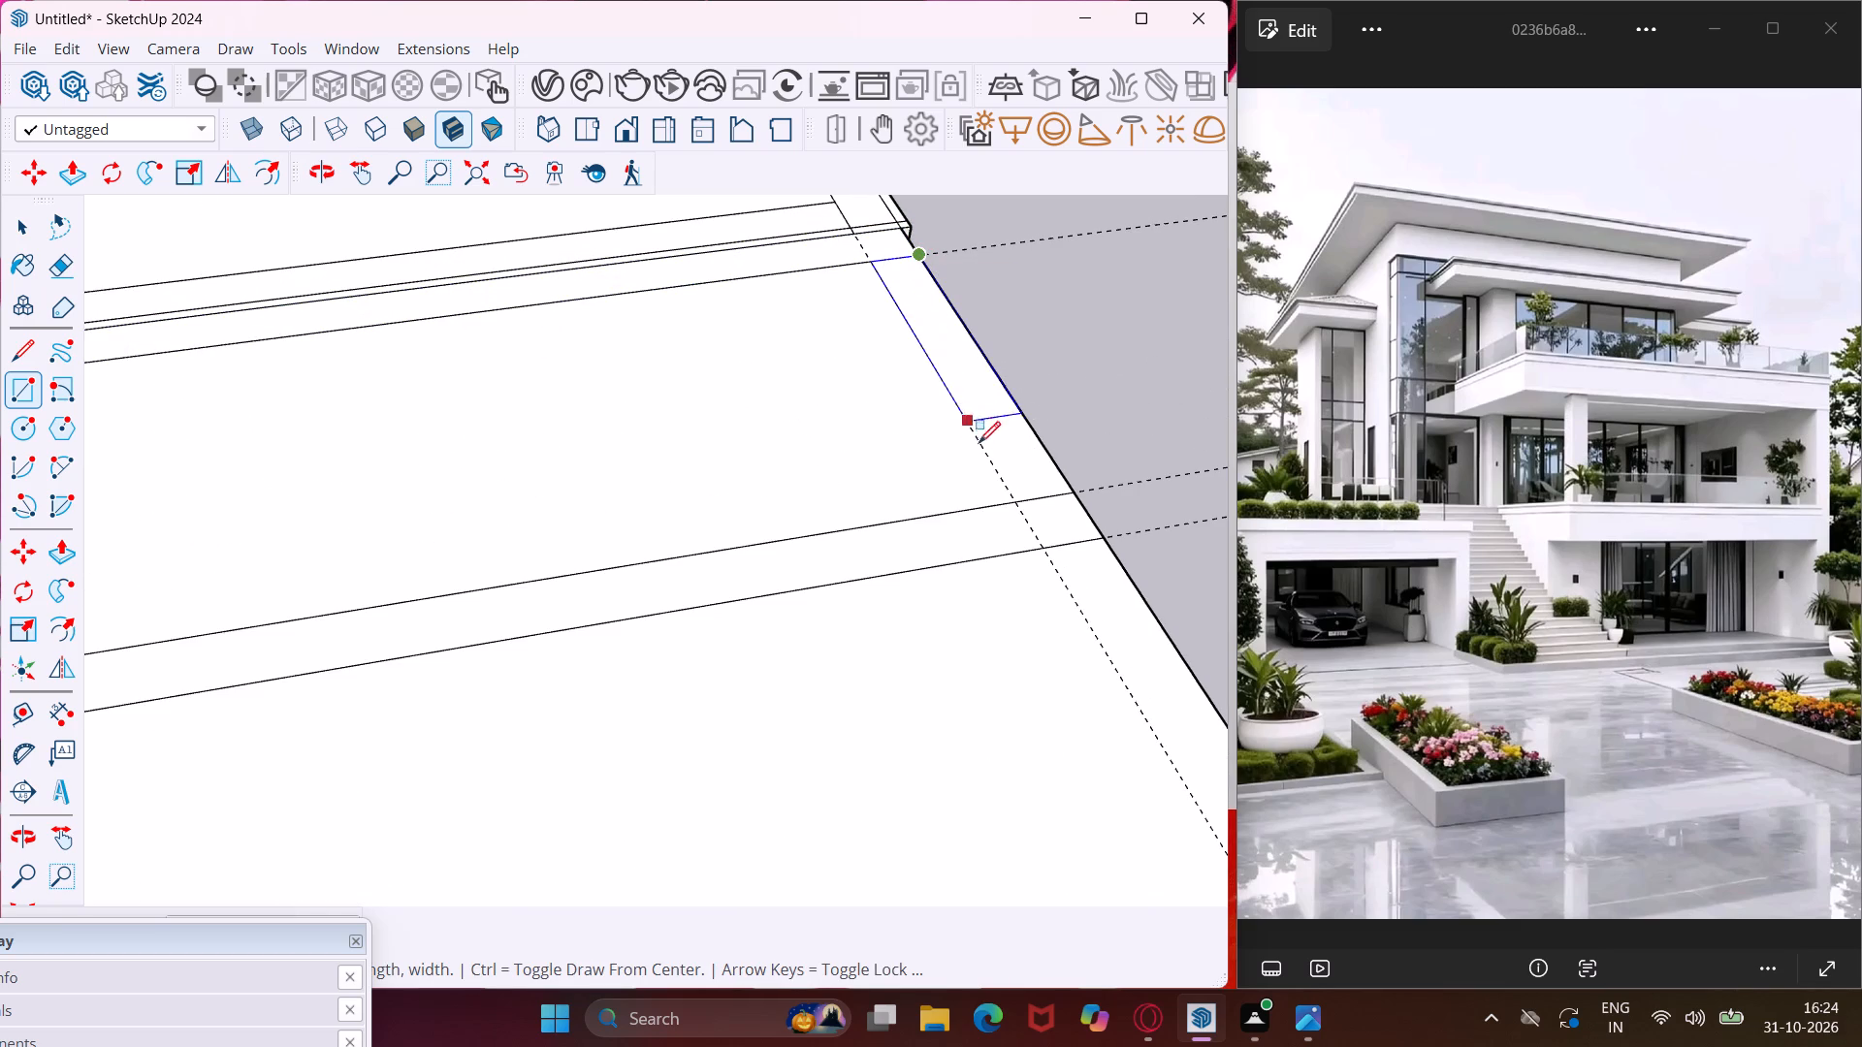
click(1010, 502)
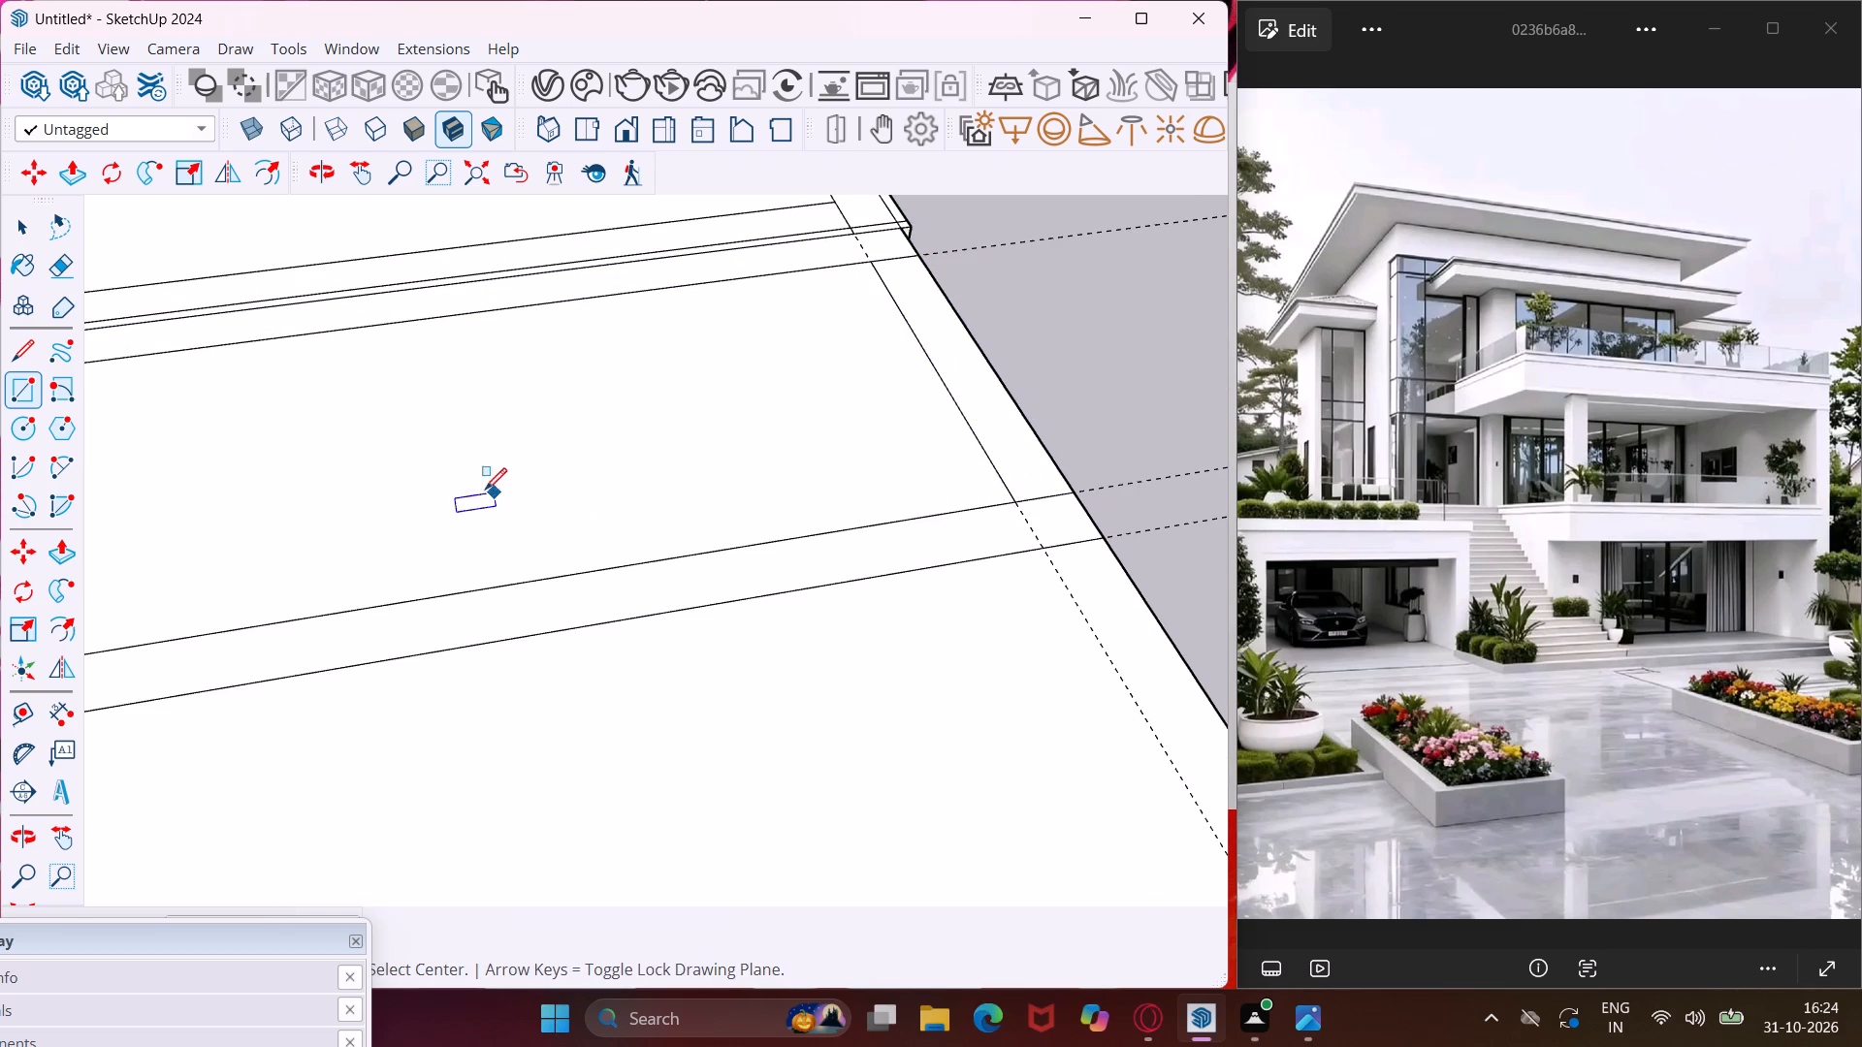
scroll(433, 479, up, 1)
scroll(426, 477, down, 12)
scroll(658, 505, up, 4)
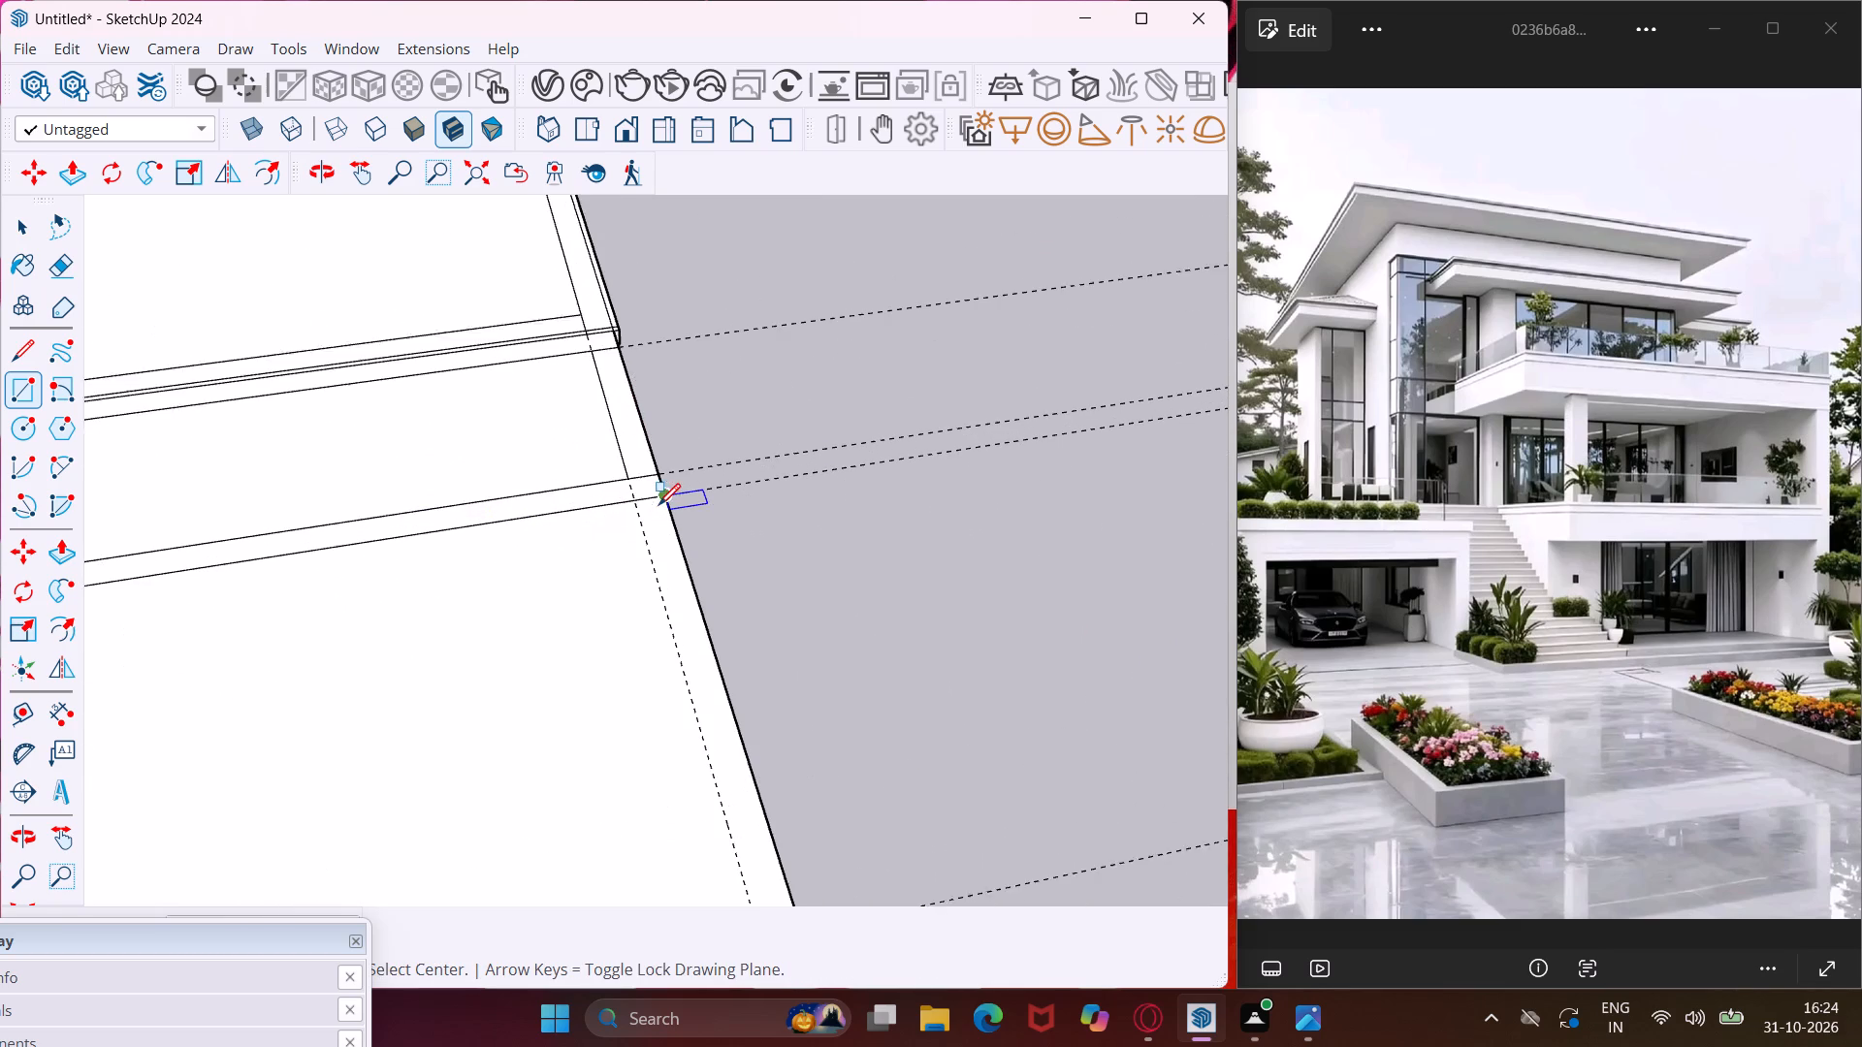
click(667, 493)
scroll(637, 558, down, 6)
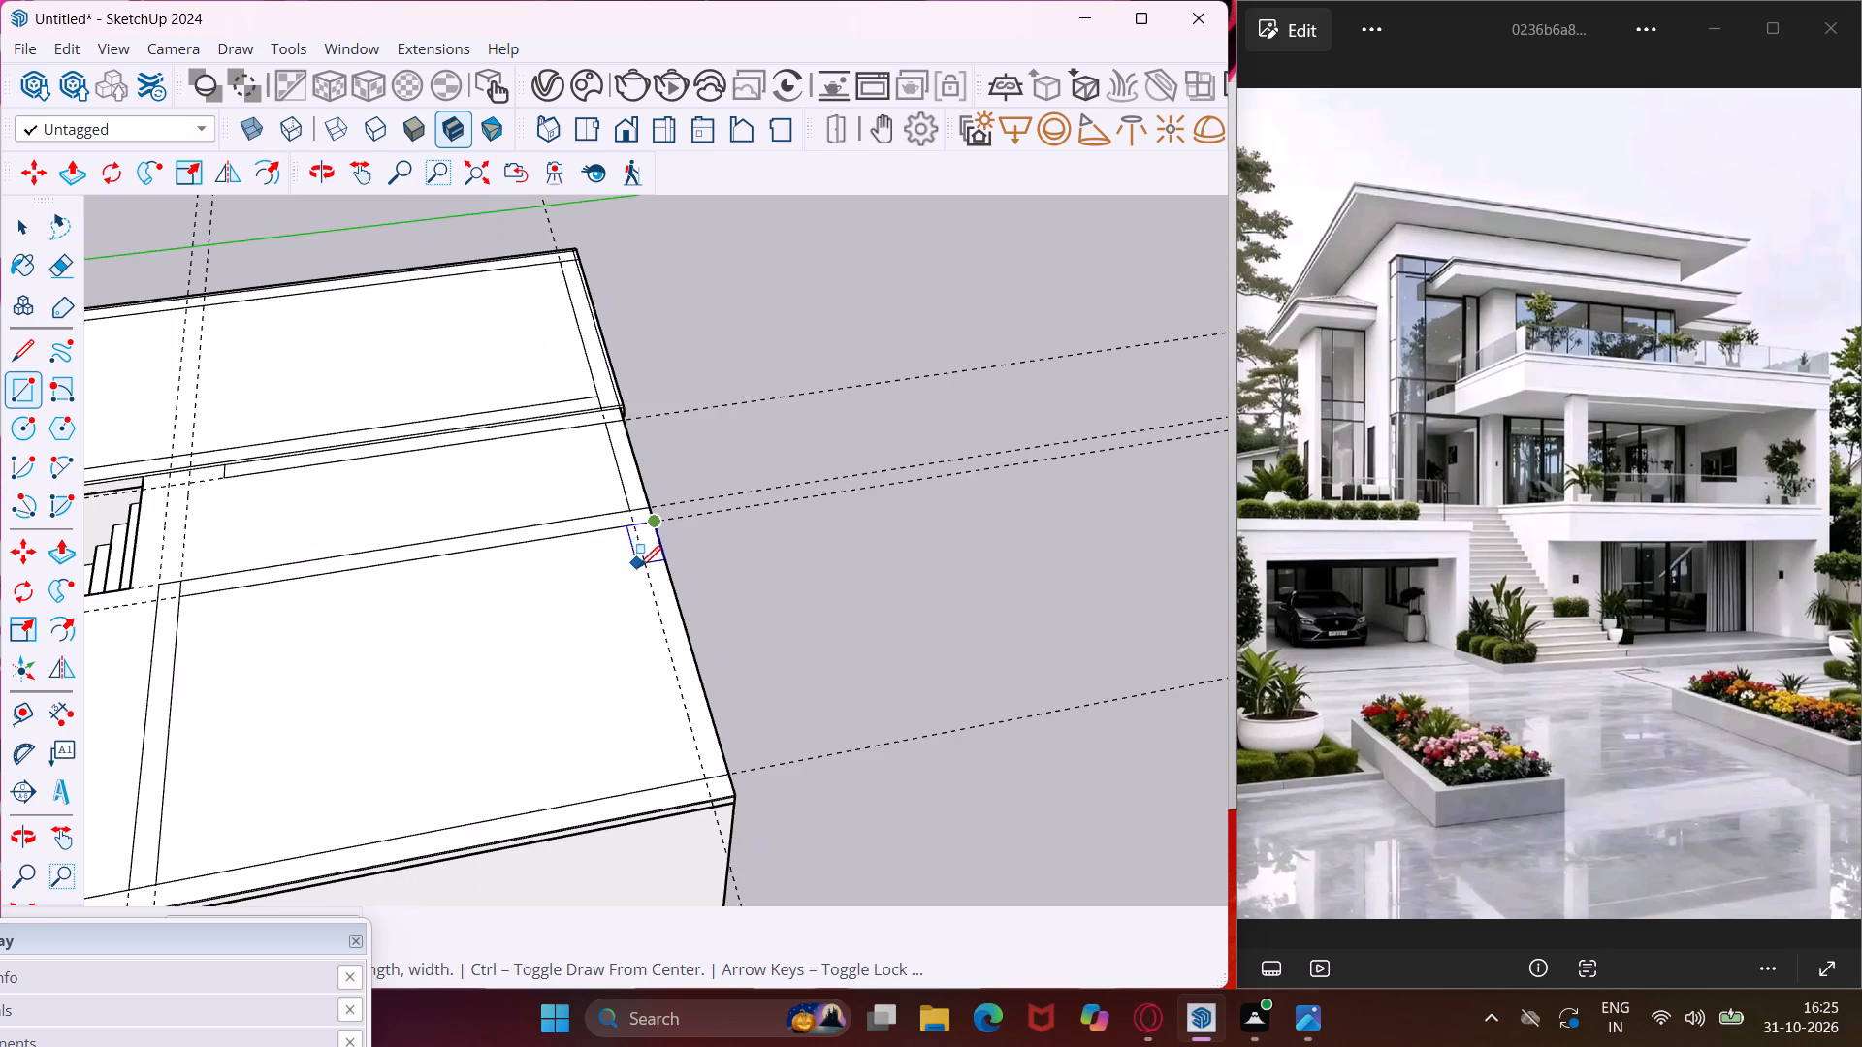
click(701, 776)
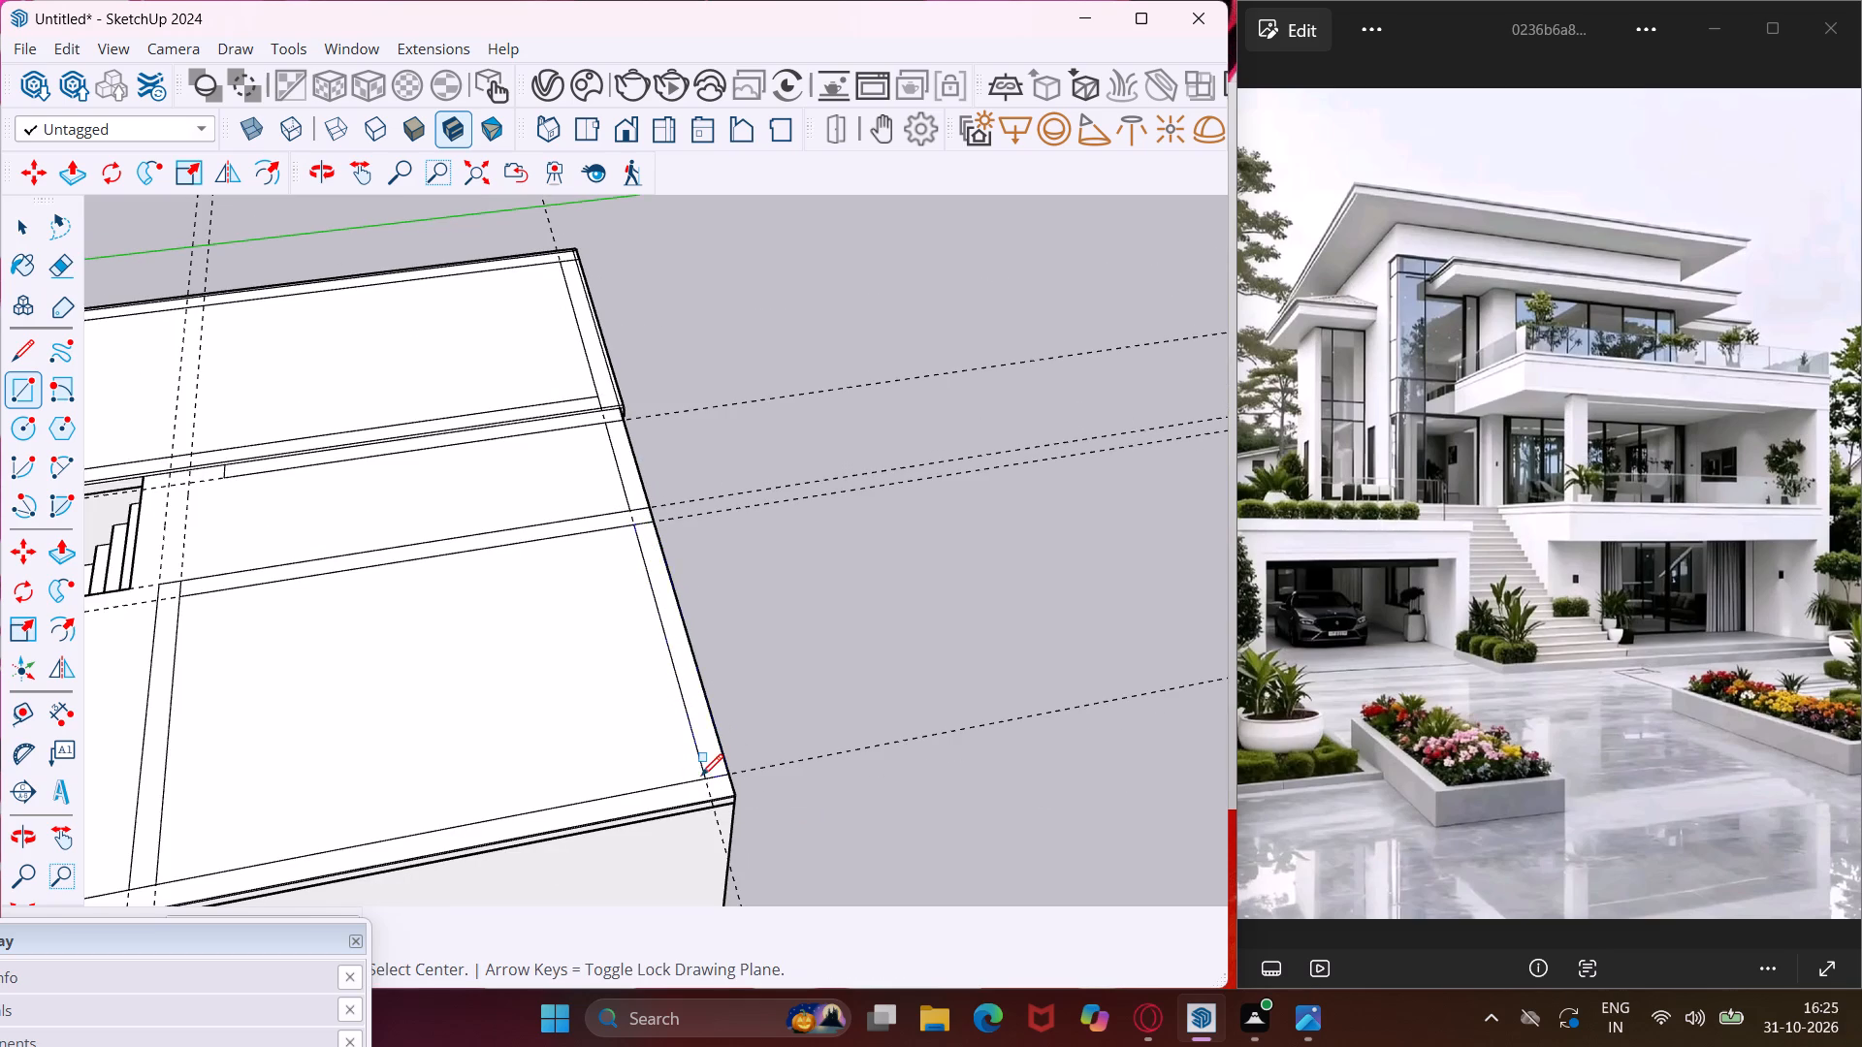
scroll(543, 683, down, 4)
middle_drag(544, 683, 785, 570)
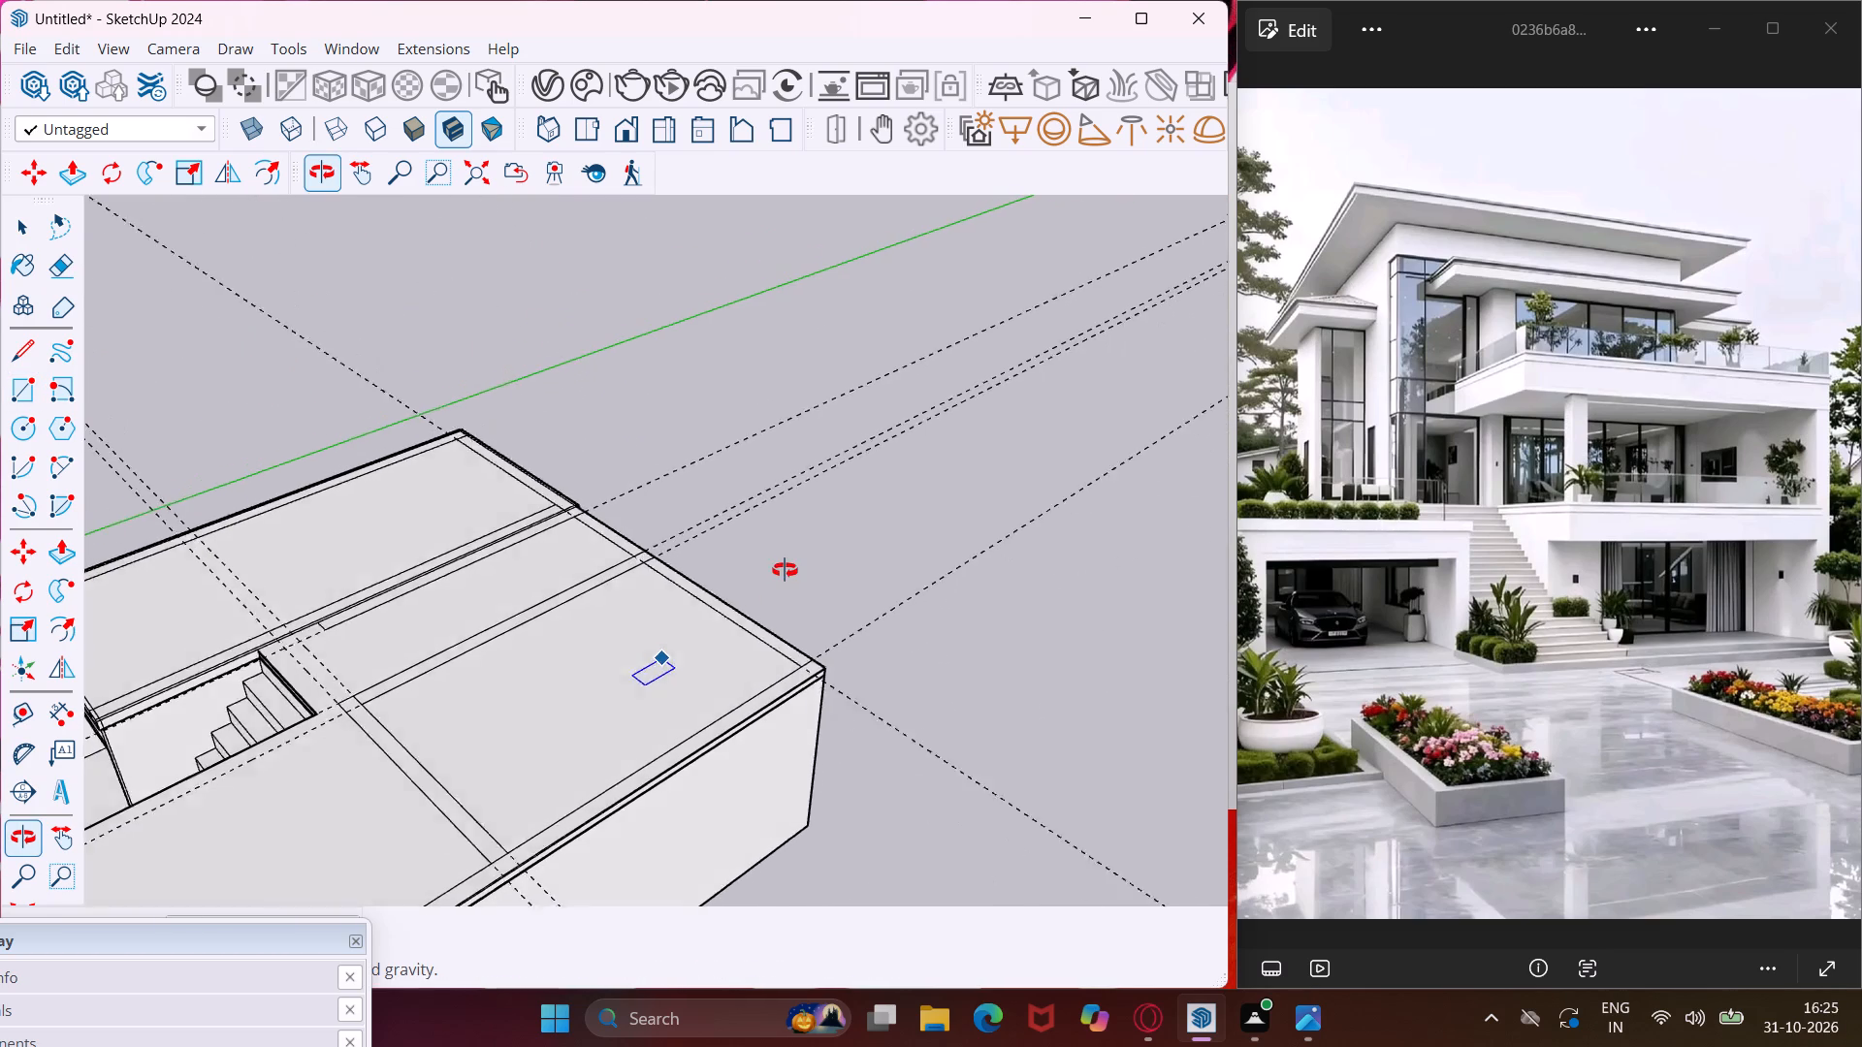
middle_drag(785, 570, 786, 569)
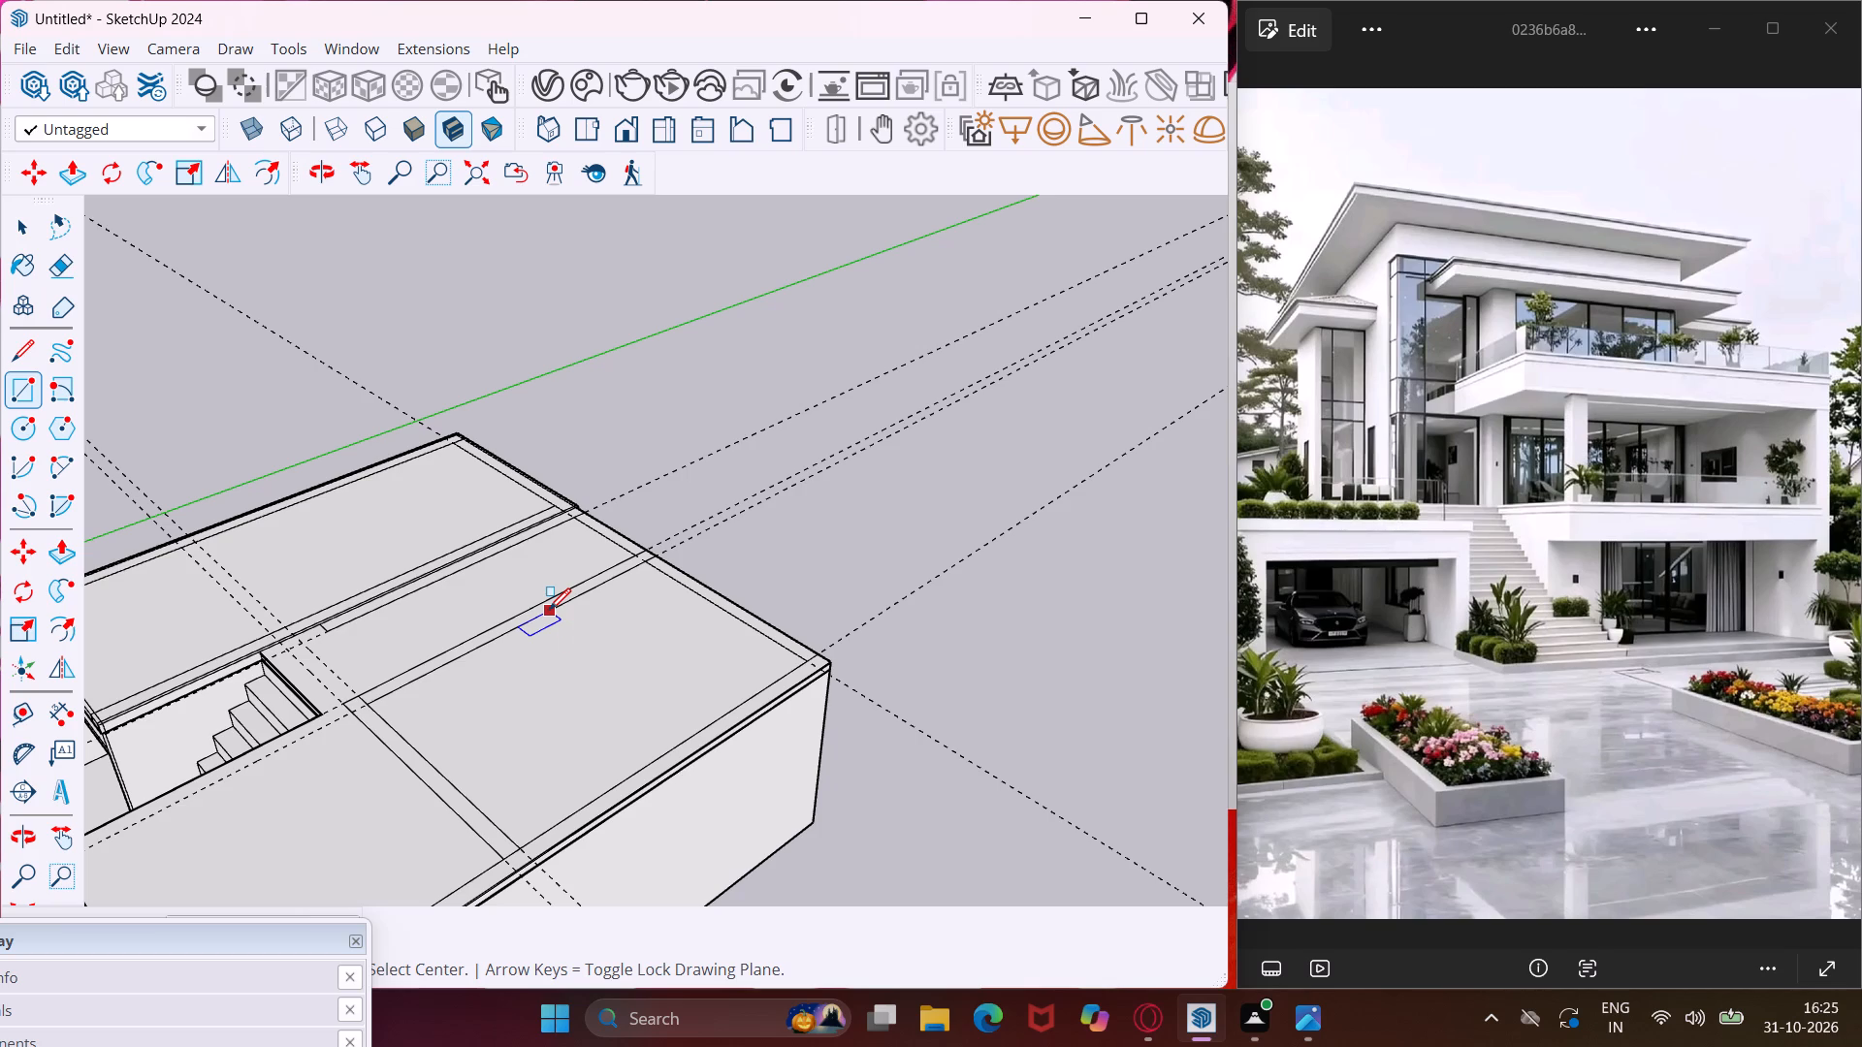
key(Escape)
key(space)
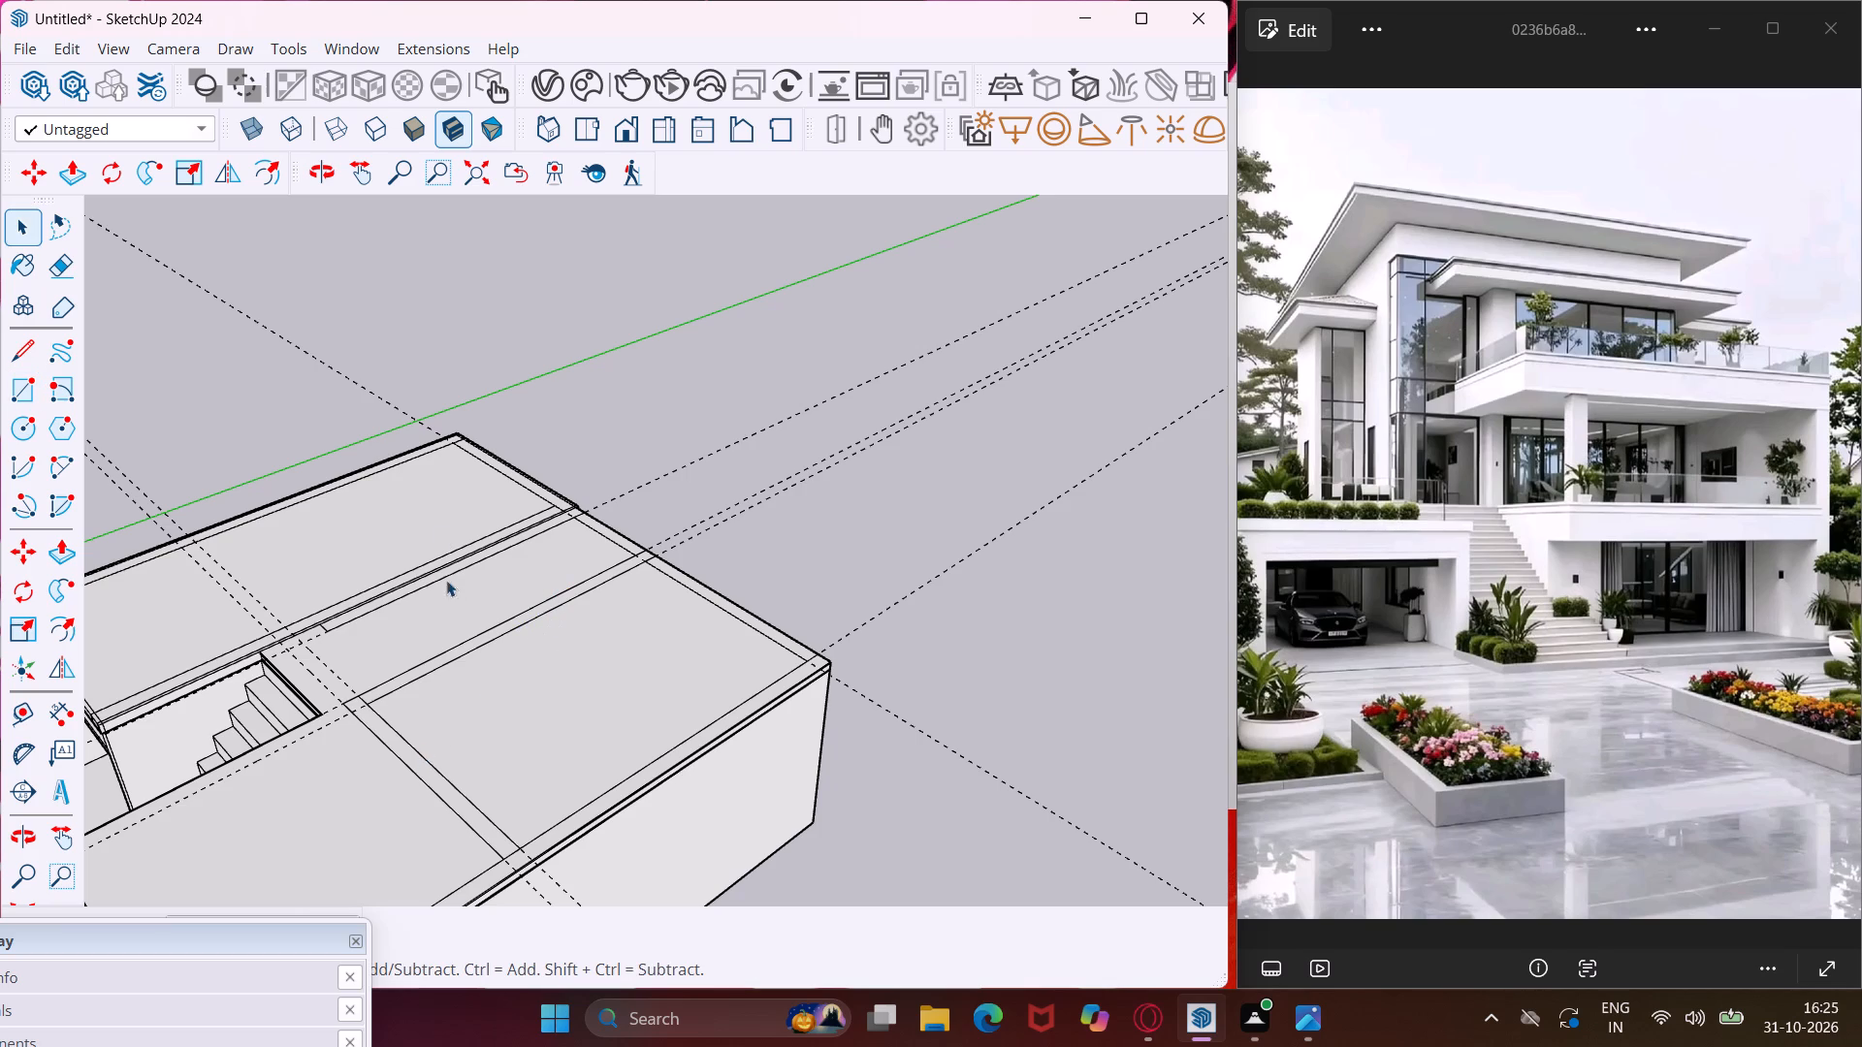
Extrude the wall strip along the slab's long outer side up 10'.
scroll(438, 520, down, 10)
middle_drag(451, 692, 579, 785)
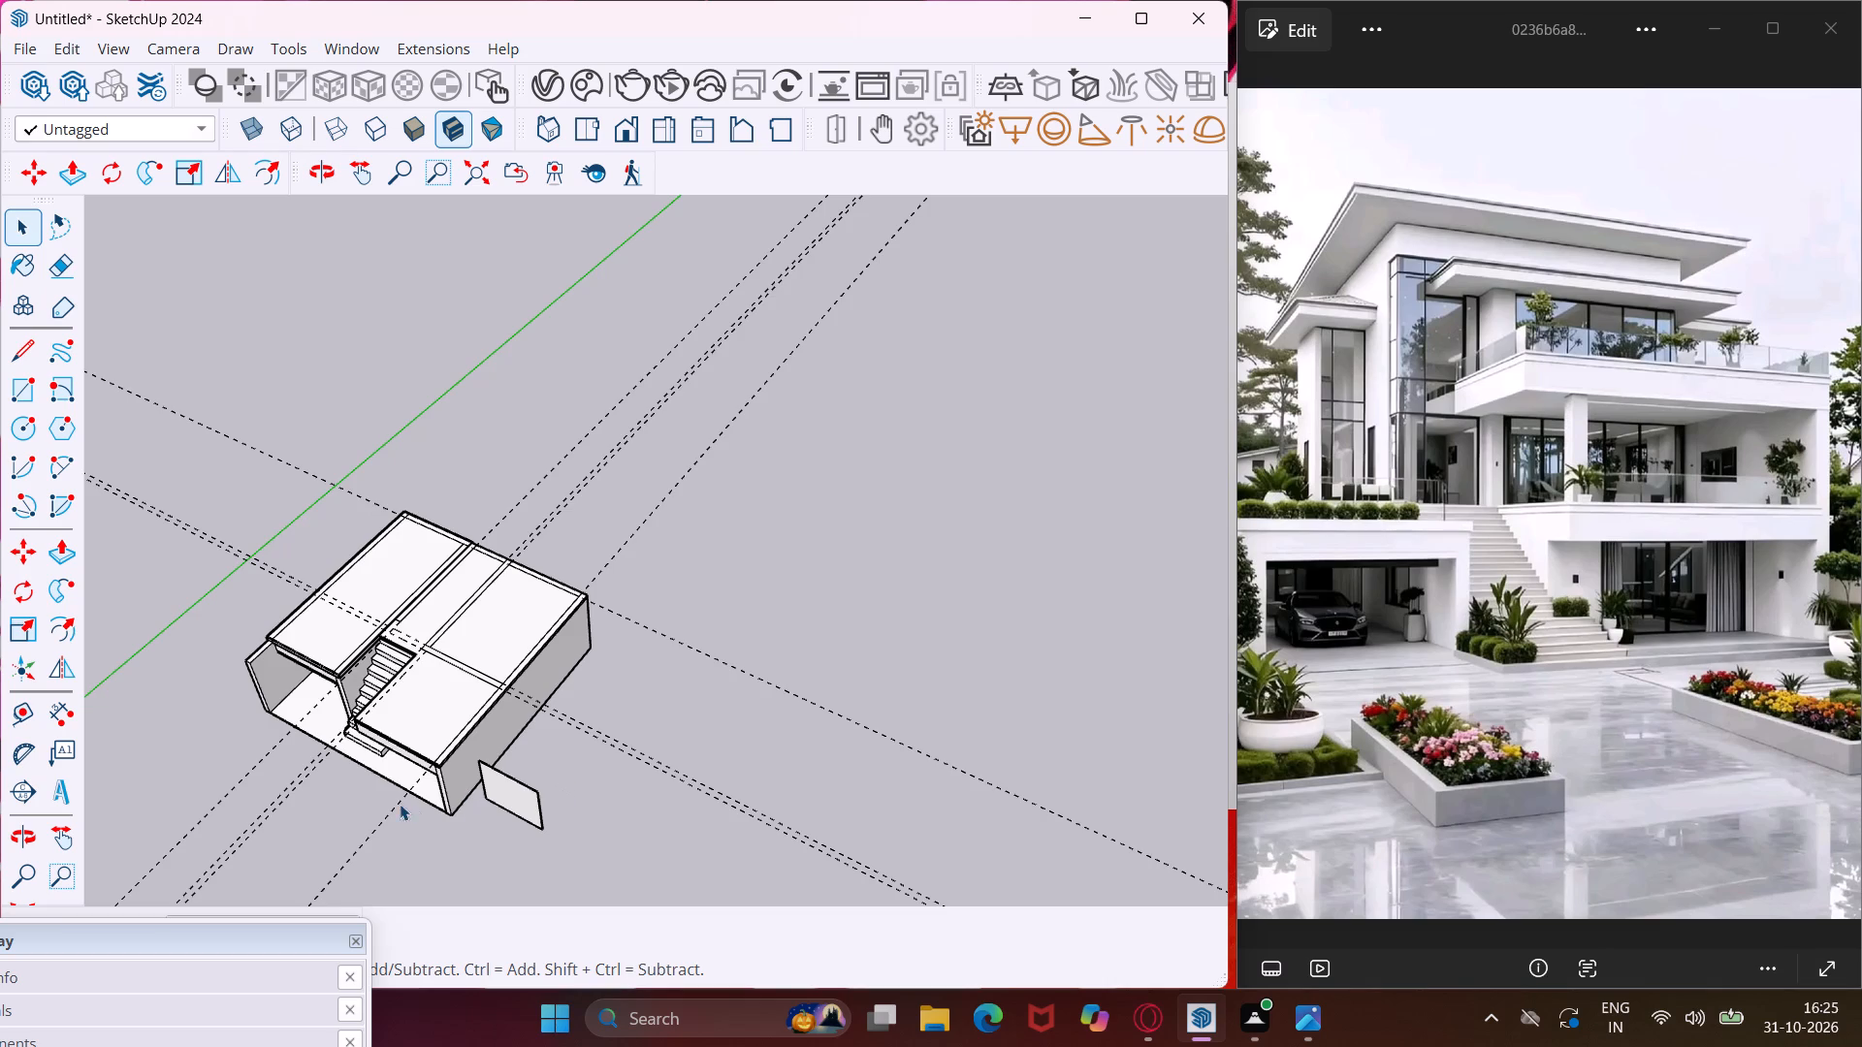
scroll(415, 749, up, 16)
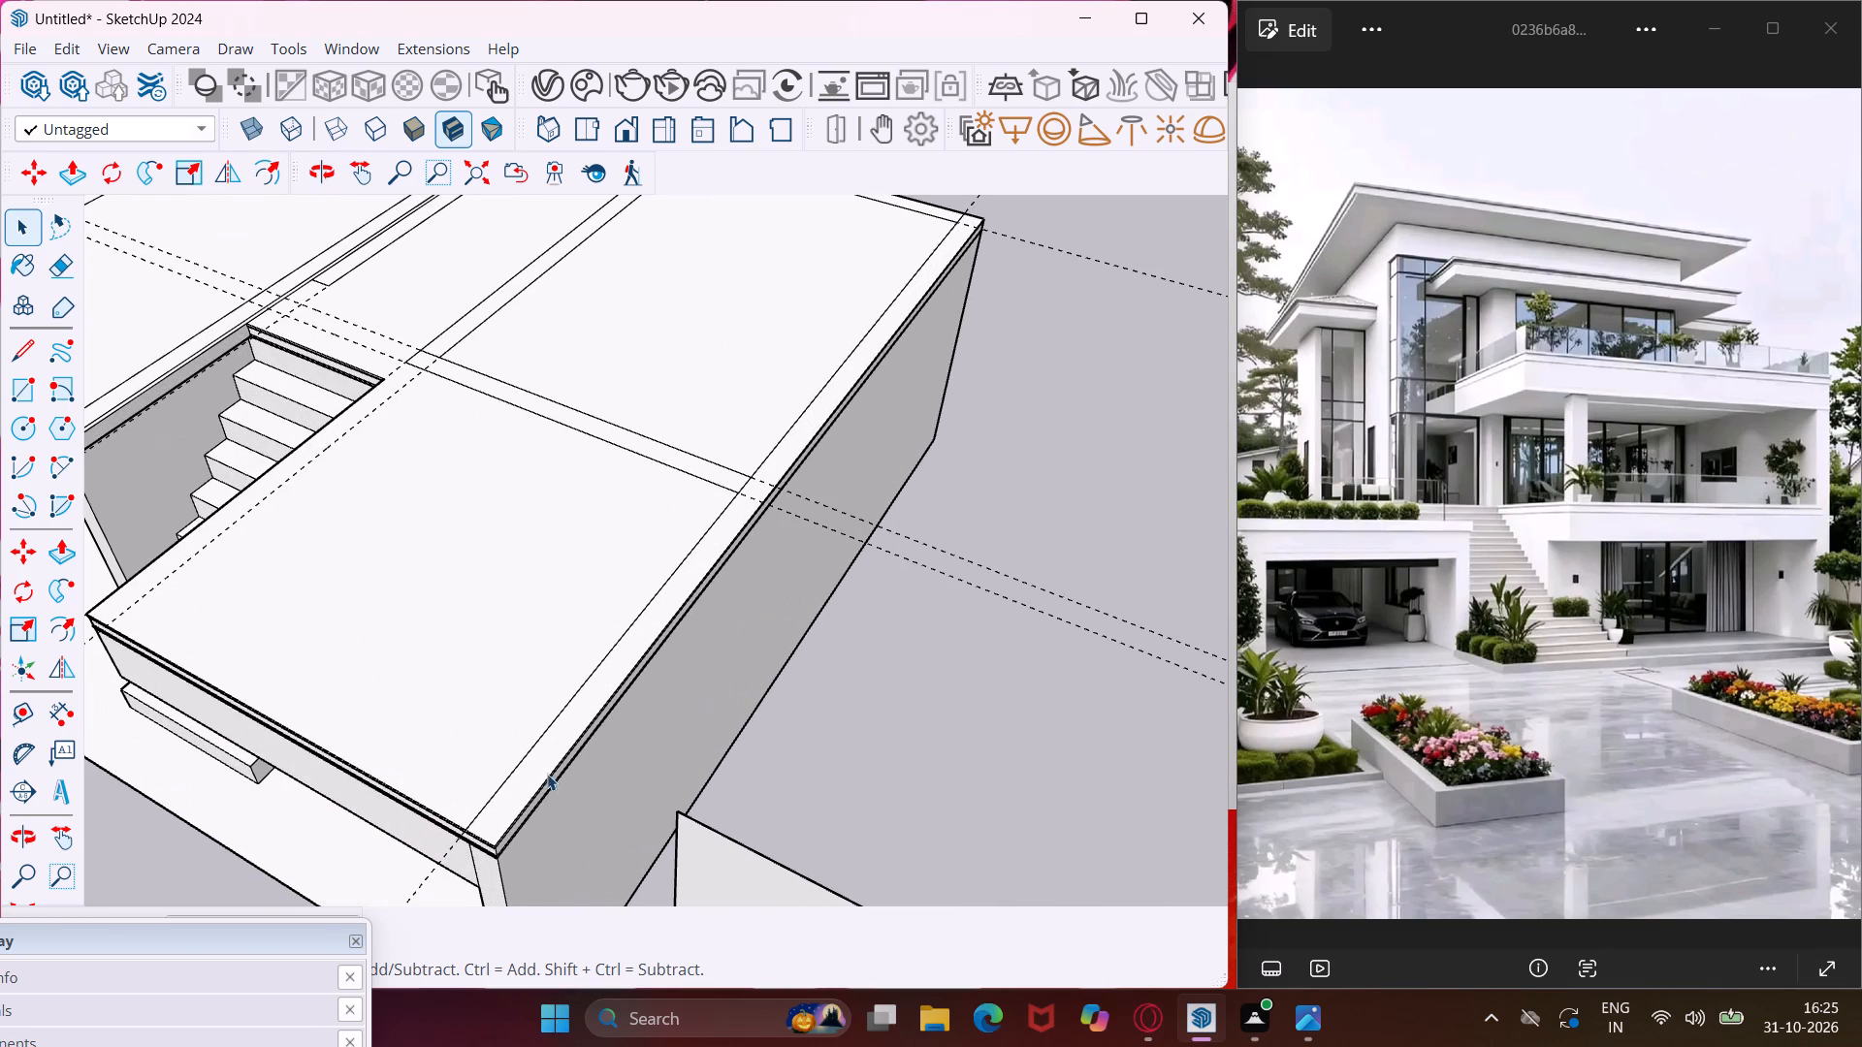
scroll(532, 759, up, 4)
click(548, 760)
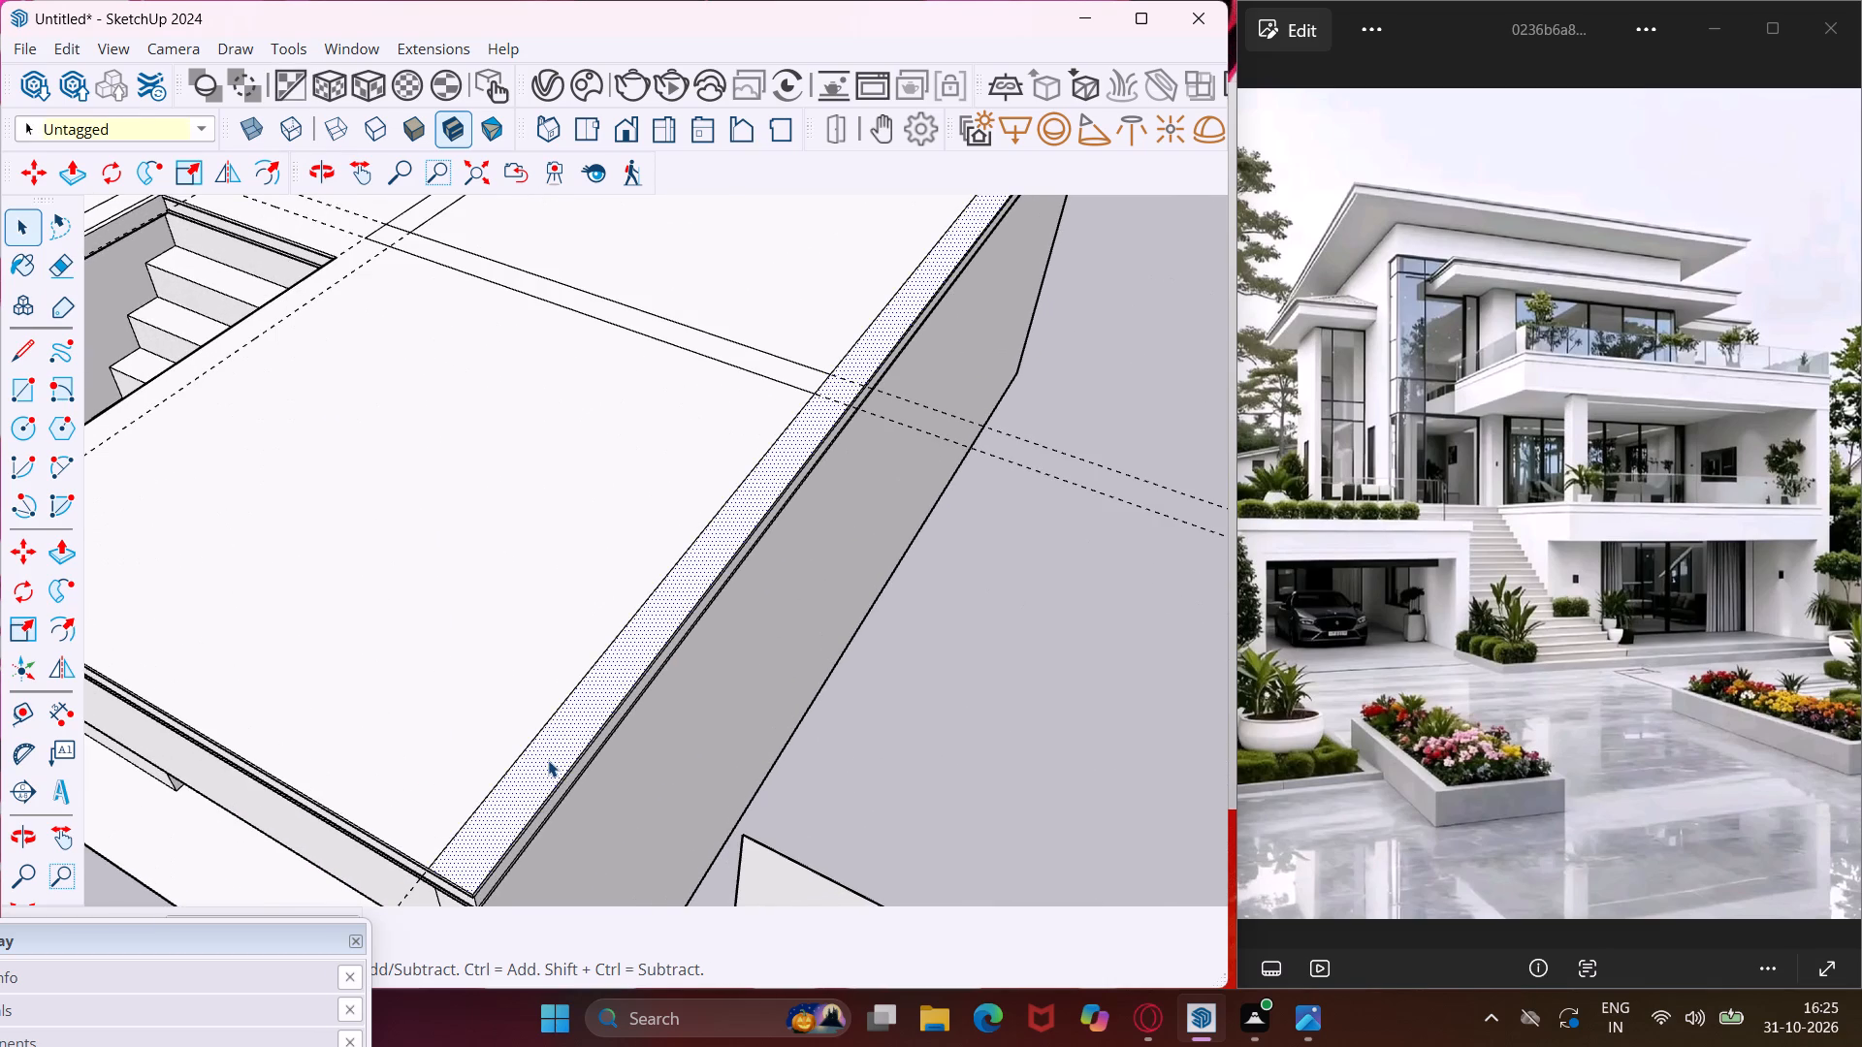
key(p)
click(548, 760)
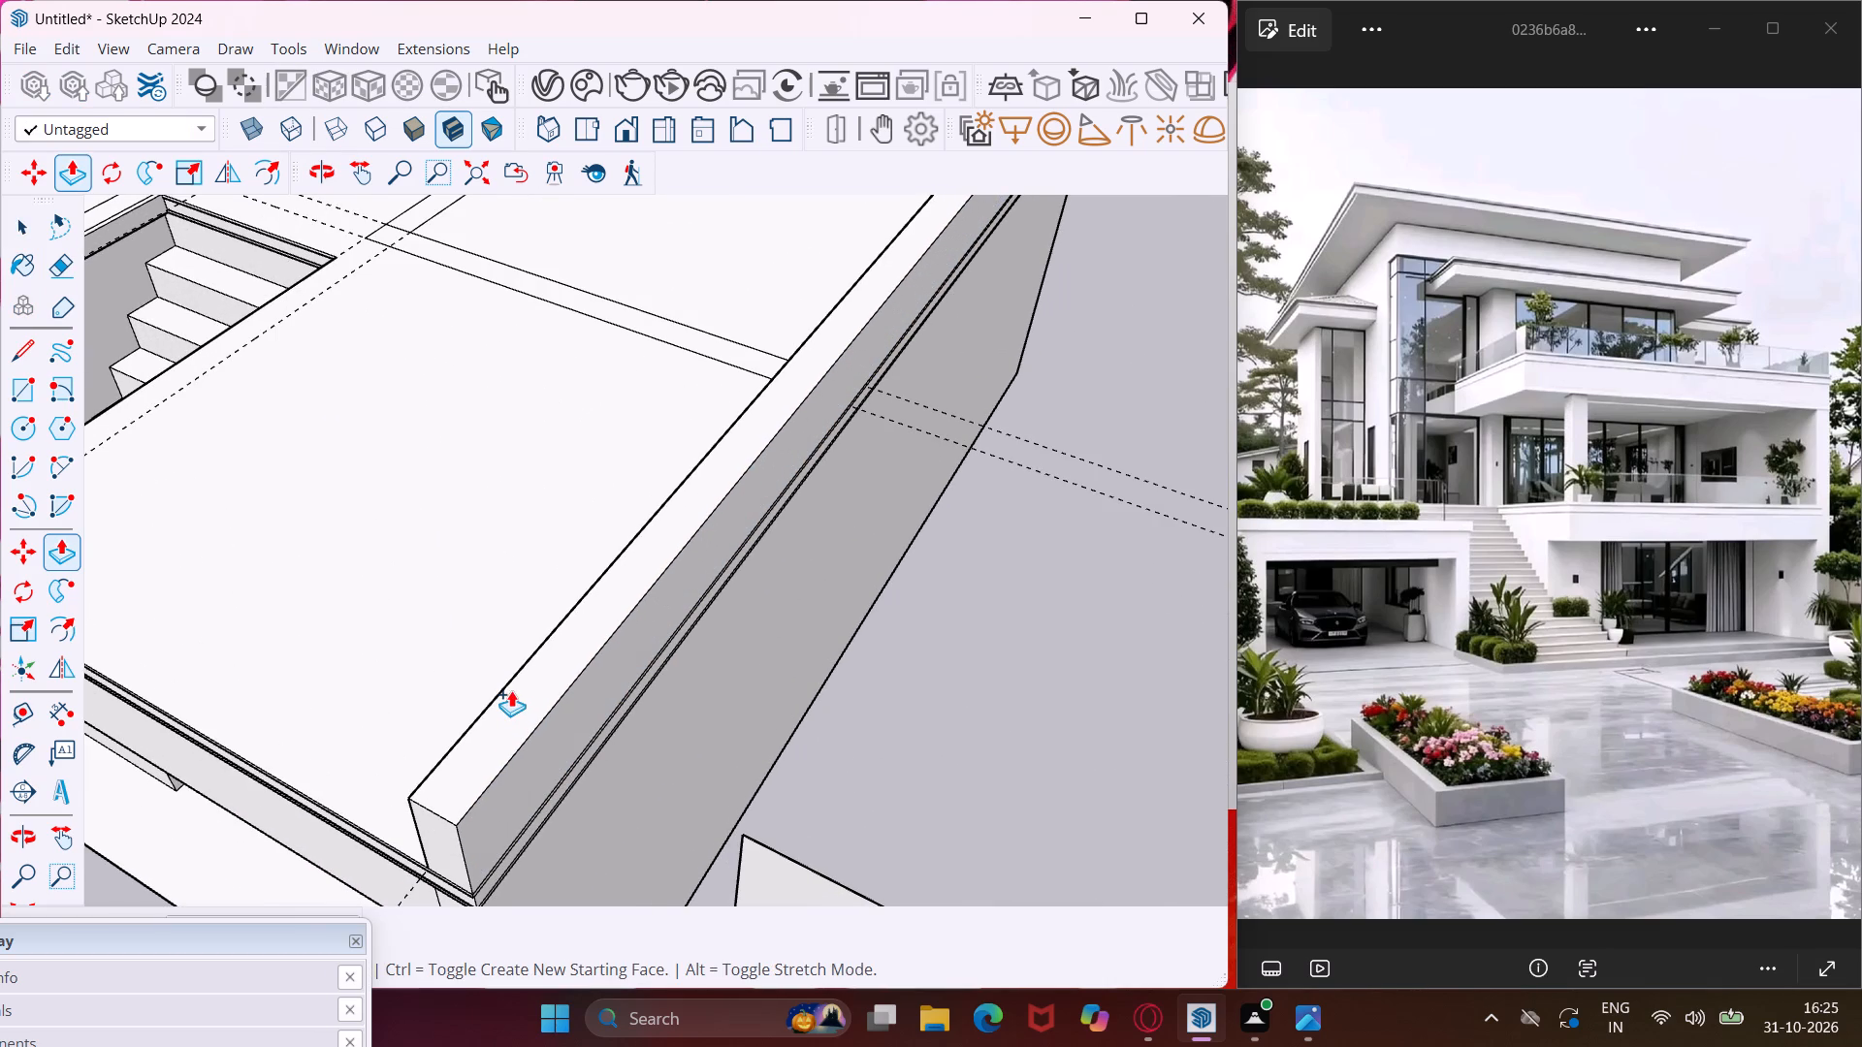
text(10')
key(Return)
scroll(511, 690, down, 3)
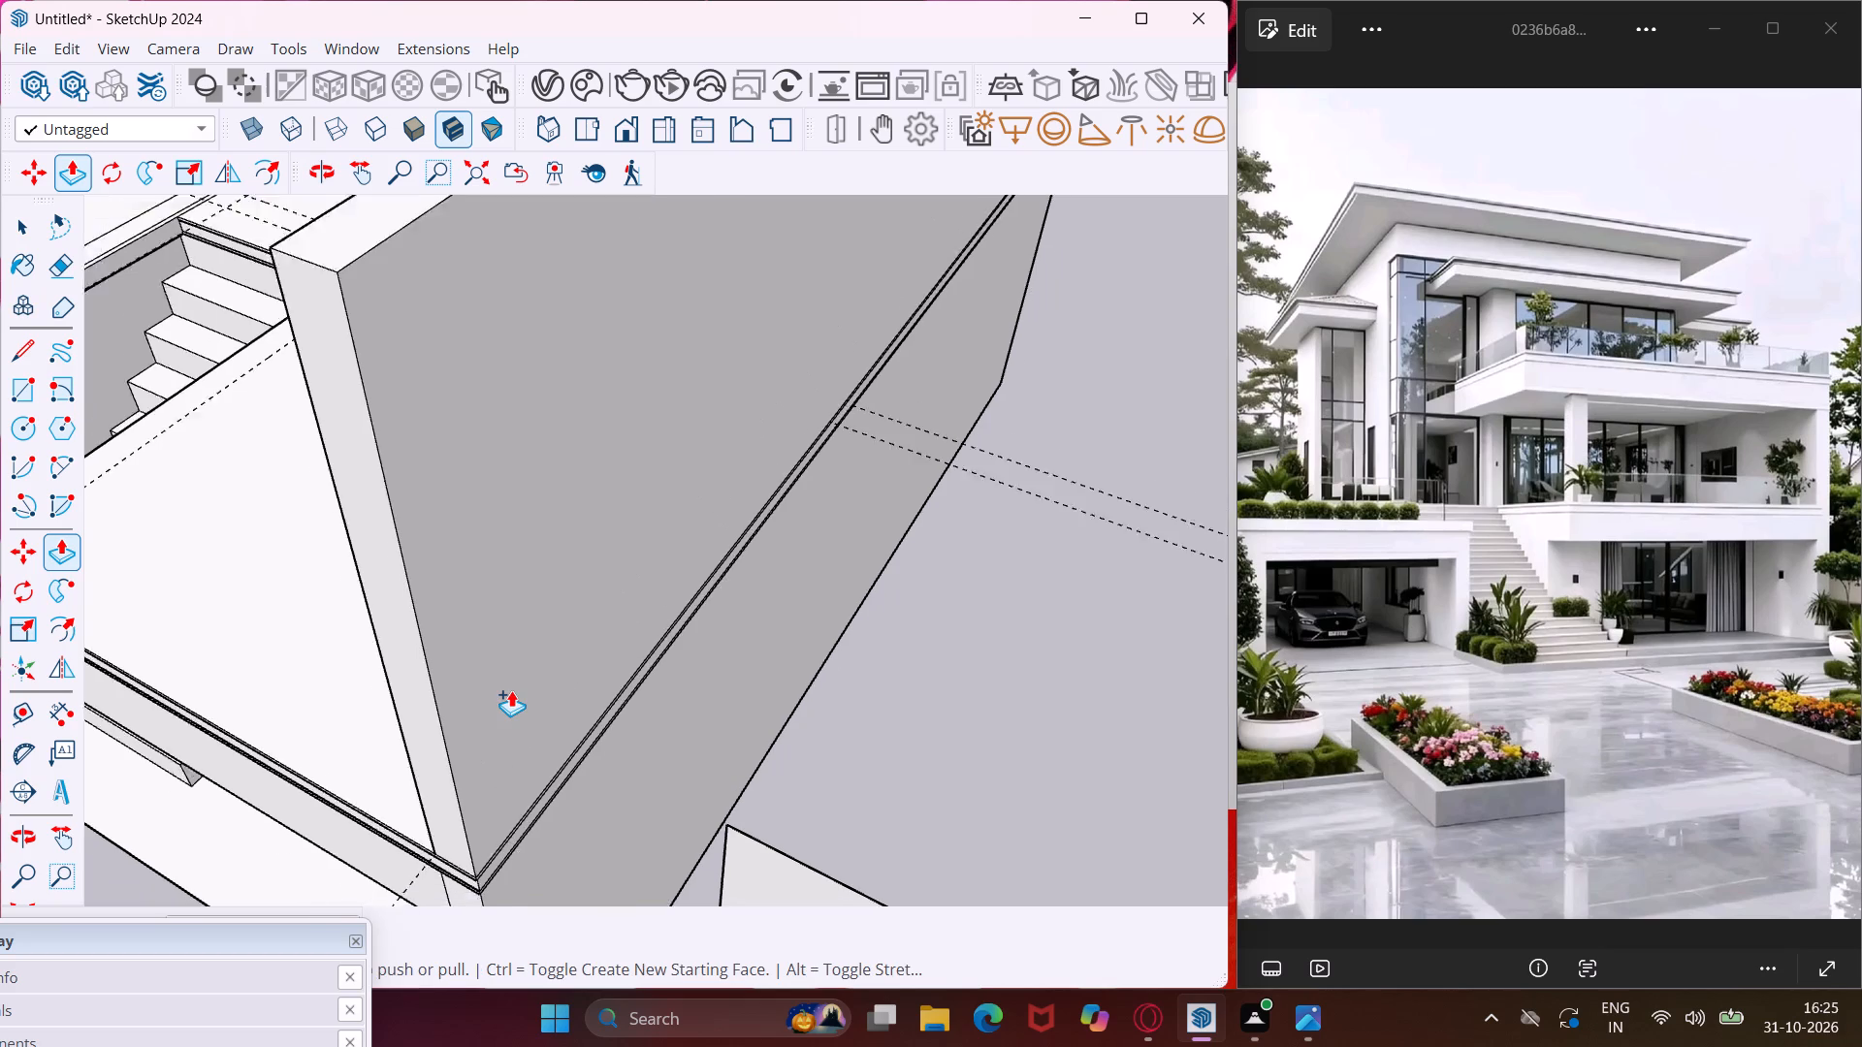
Repeat the 10' extrusion on the cross-wall strip behind the stairs and the lengthwise wall strip that starts at its corner.
scroll(511, 690, down, 7)
scroll(503, 444, up, 9)
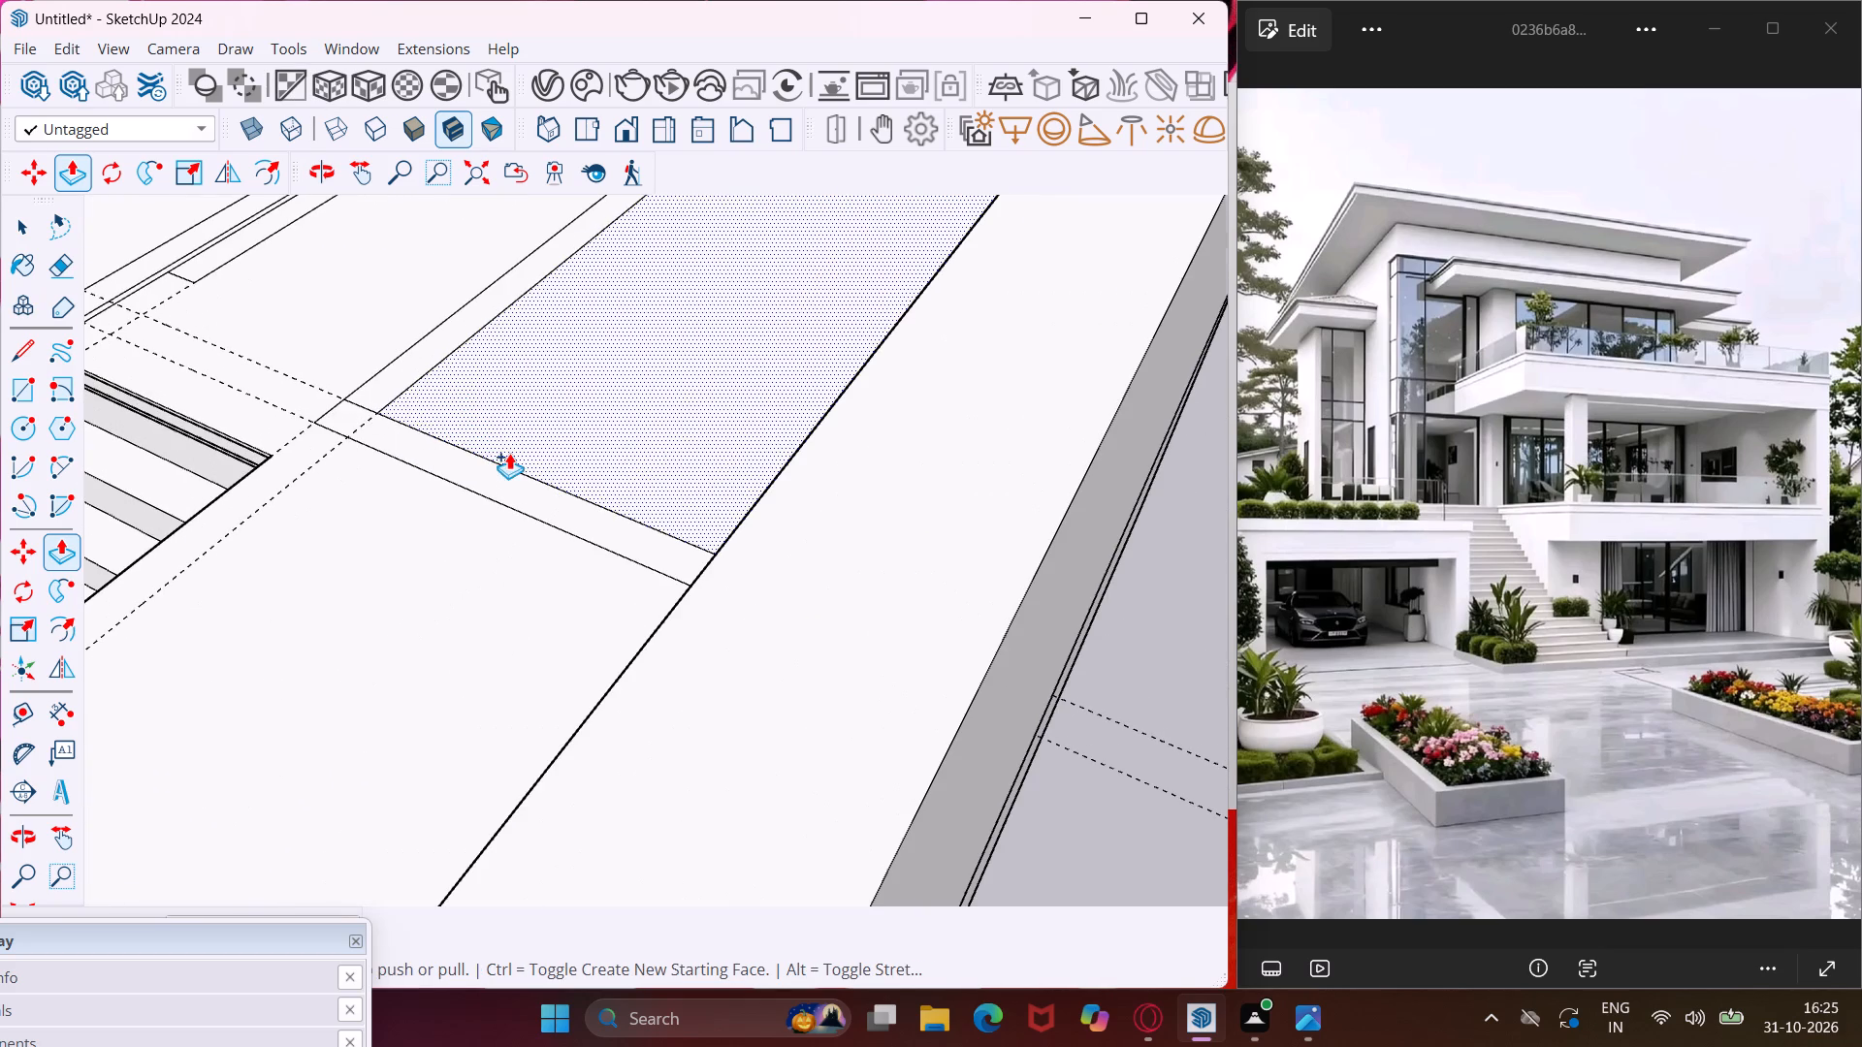
double_click(510, 472)
middle_drag(475, 473, 600, 505)
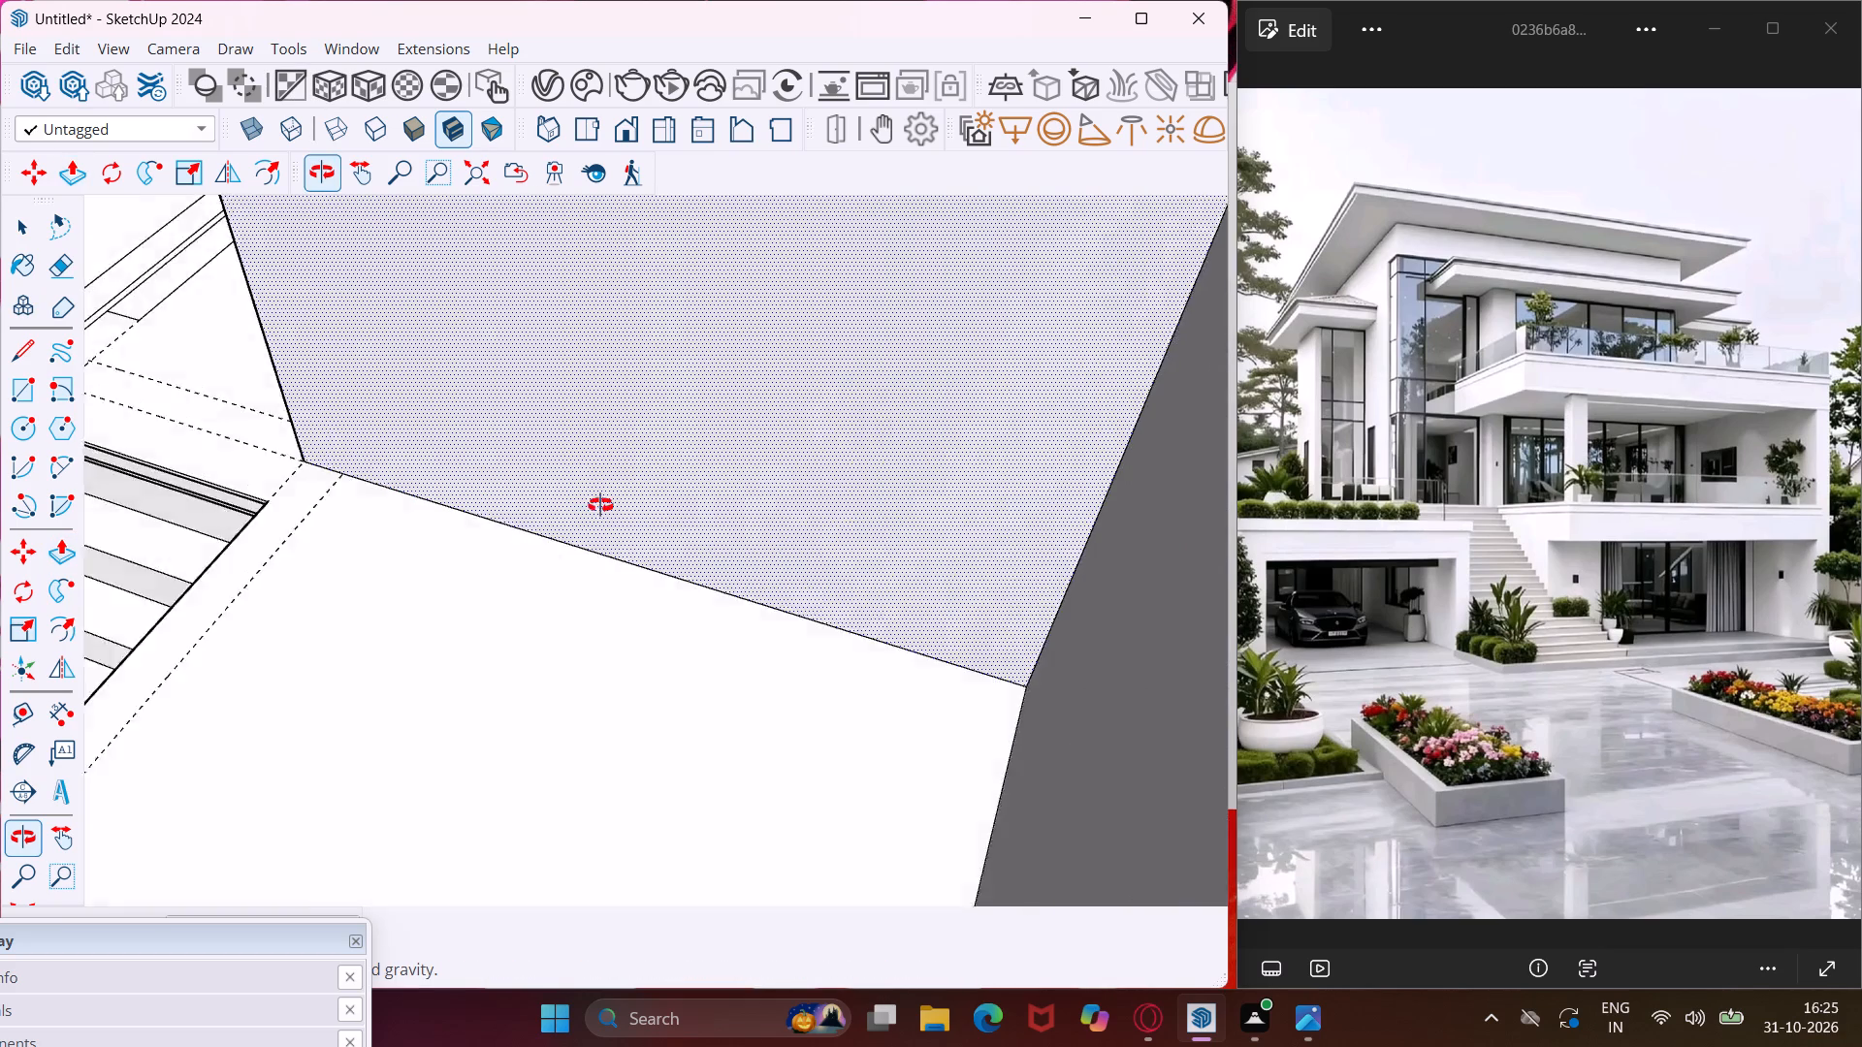
middle_drag(600, 505, 1085, 444)
scroll(481, 582, up, 4)
double_click(471, 584)
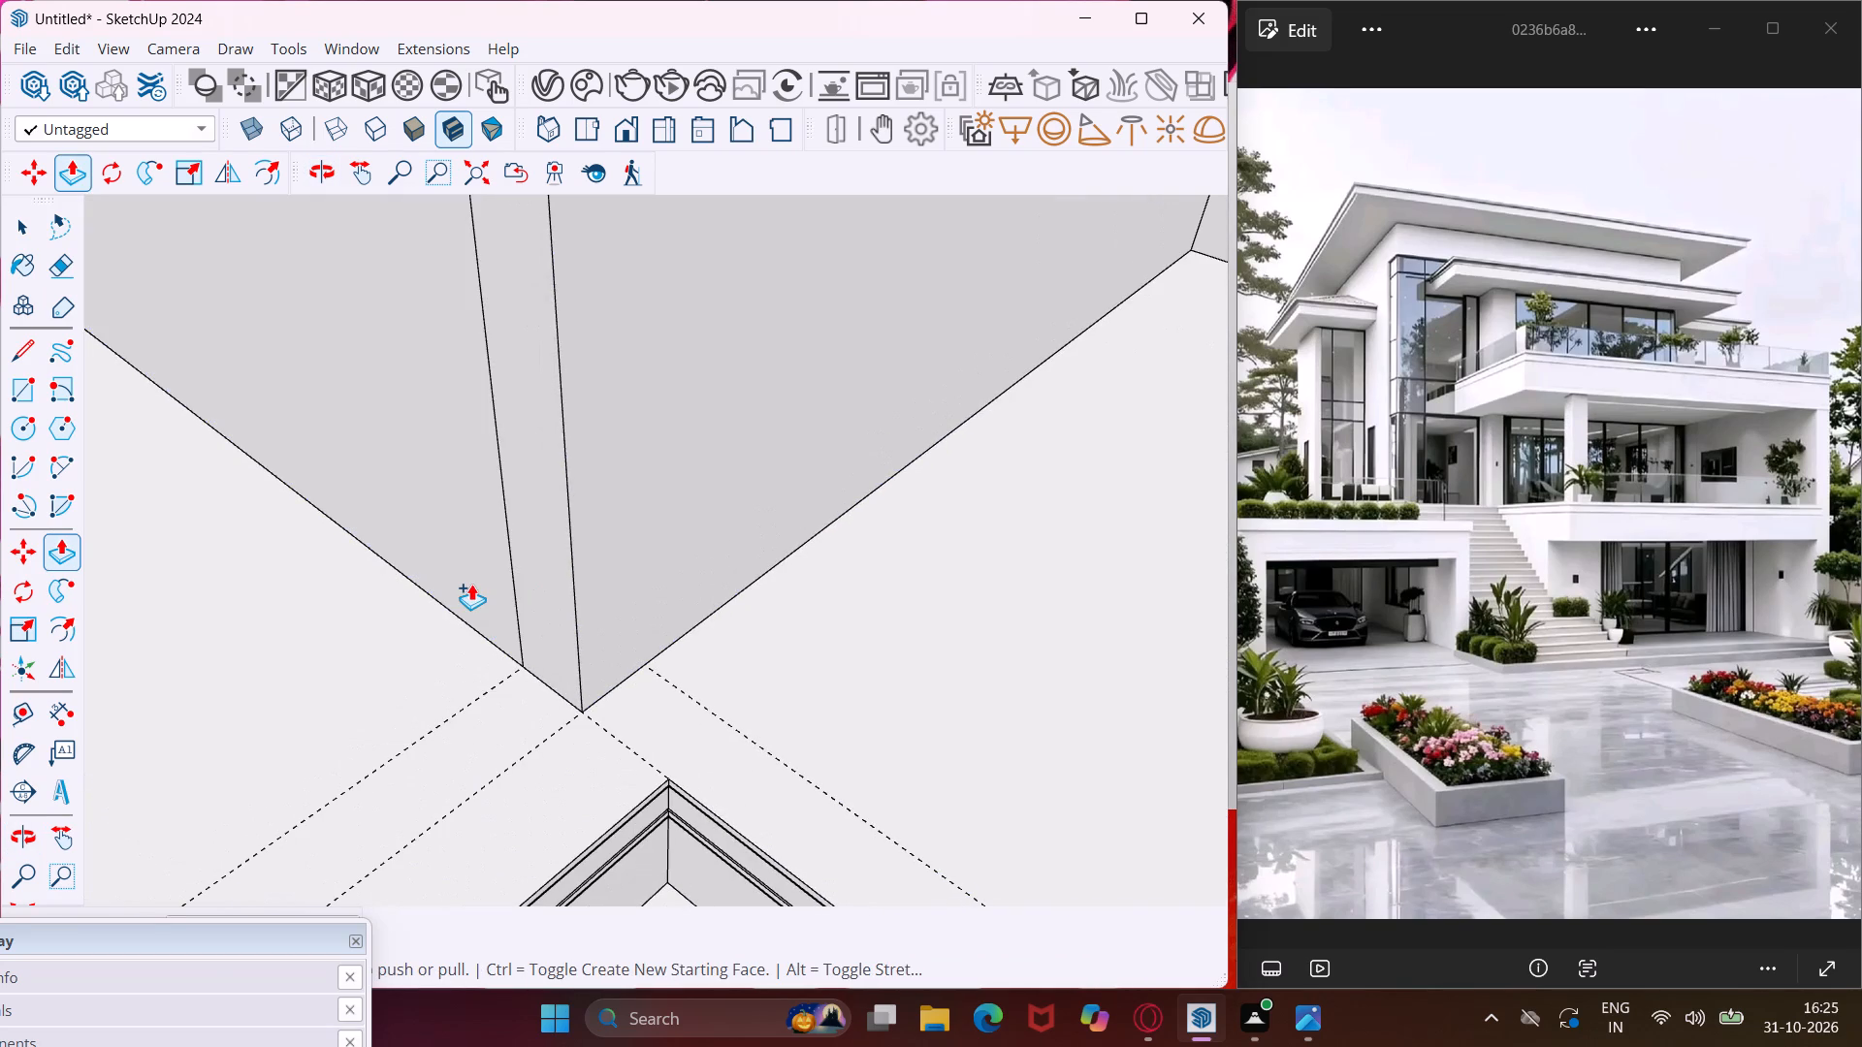
Repeat the 10' extrusion on both wall strips along the slab's far end edge.
scroll(471, 584, down, 8)
scroll(463, 594, down, 15)
middle_drag(436, 588, 457, 590)
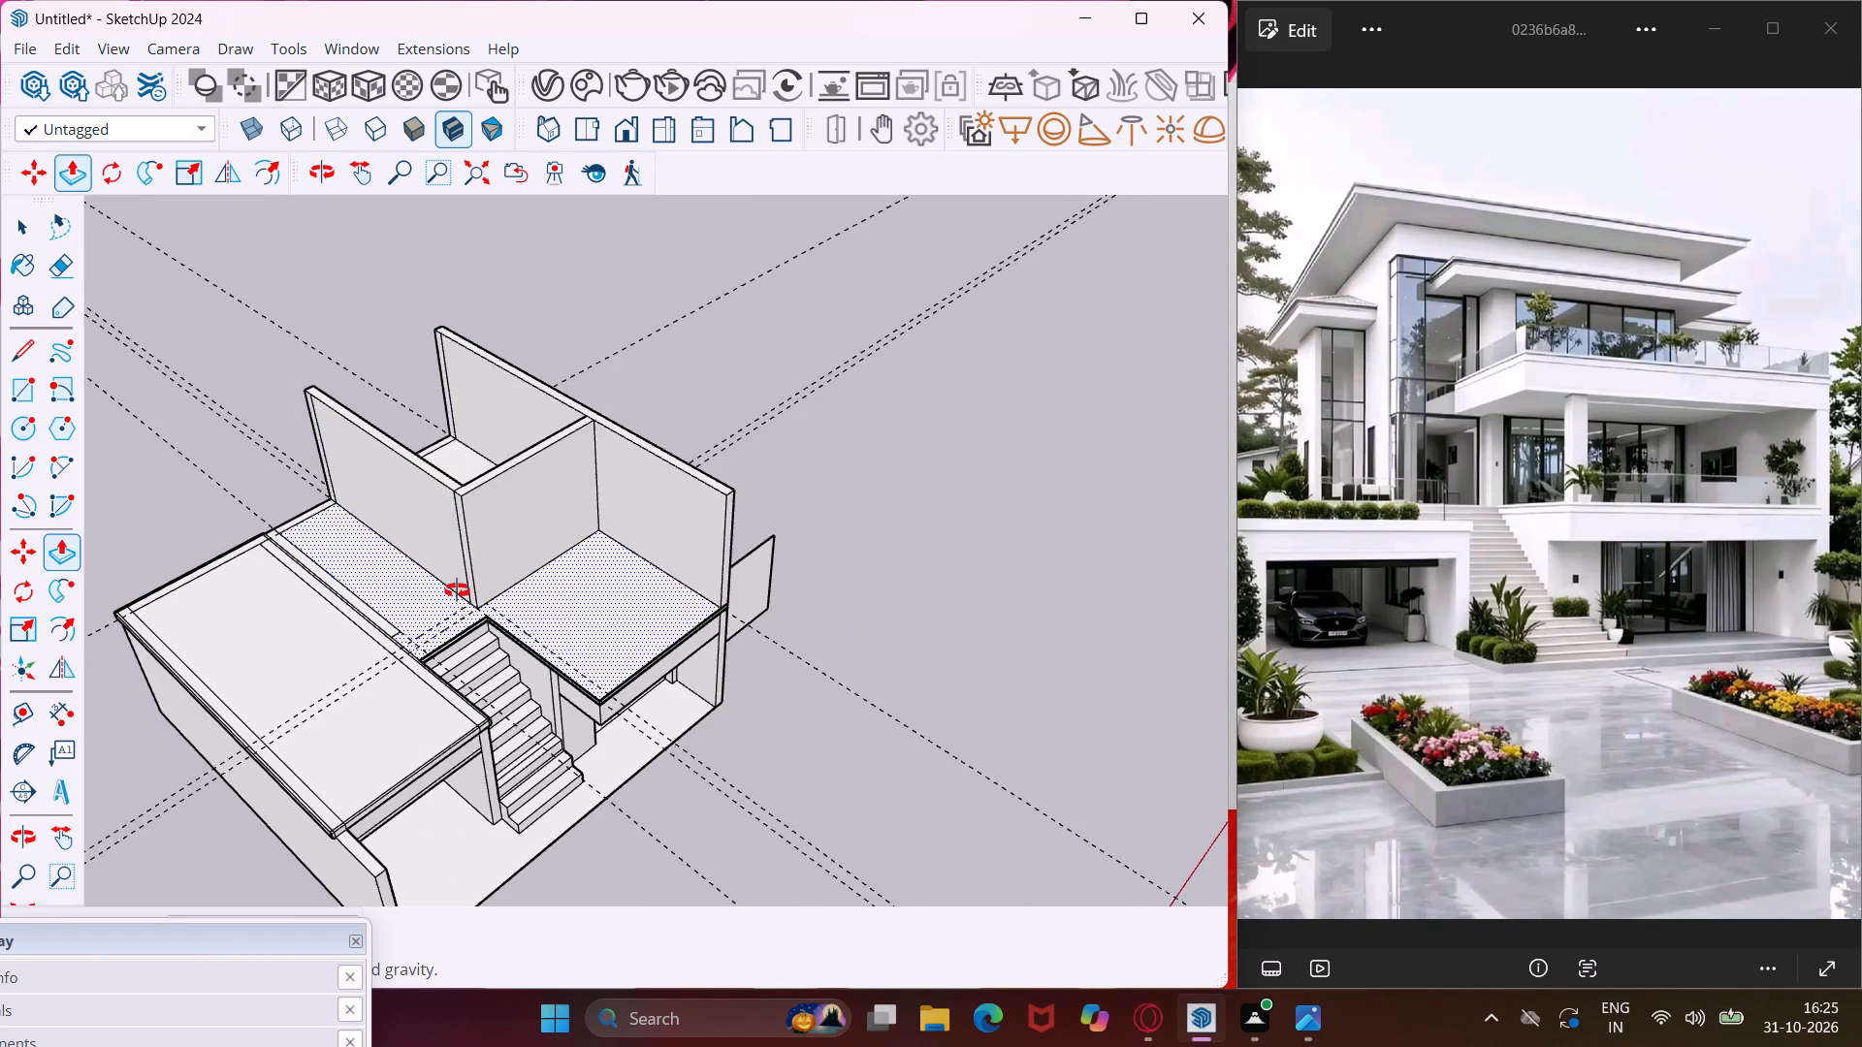
middle_drag(457, 590, 866, 633)
scroll(312, 650, up, 7)
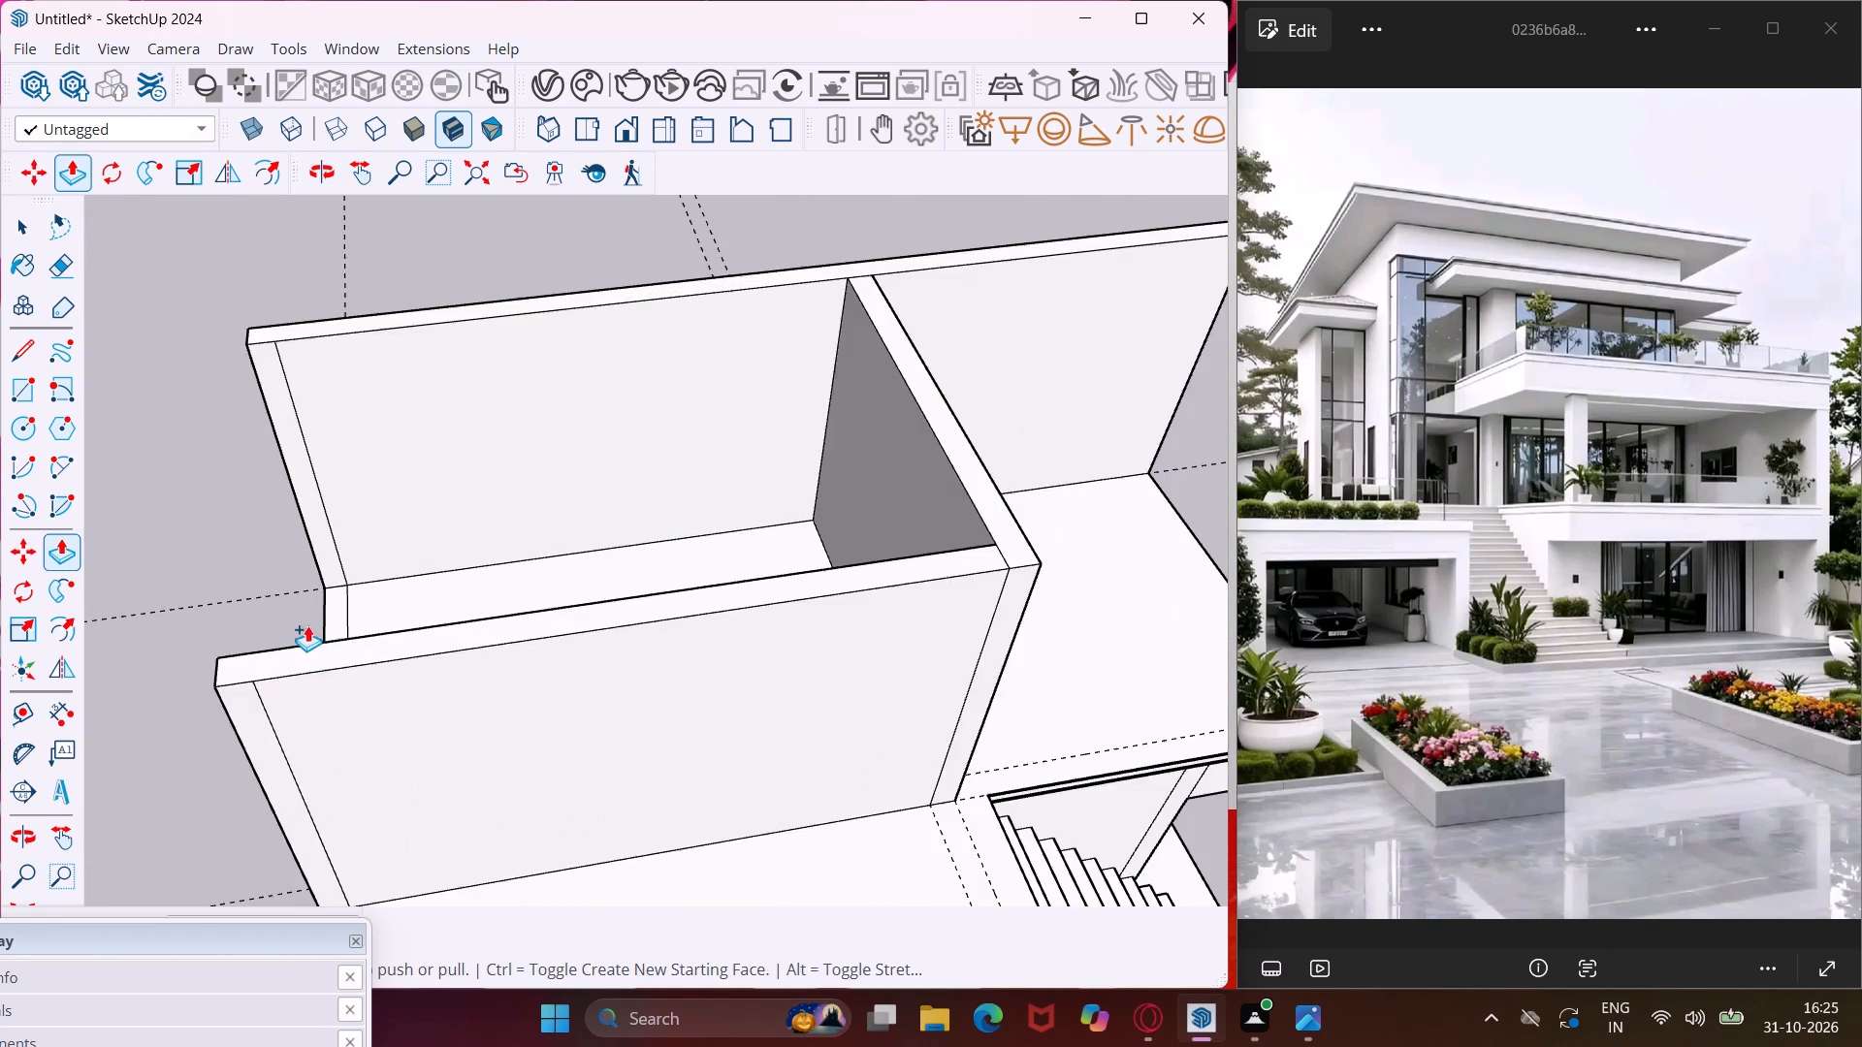
scroll(307, 625, up, 6)
double_click(334, 613)
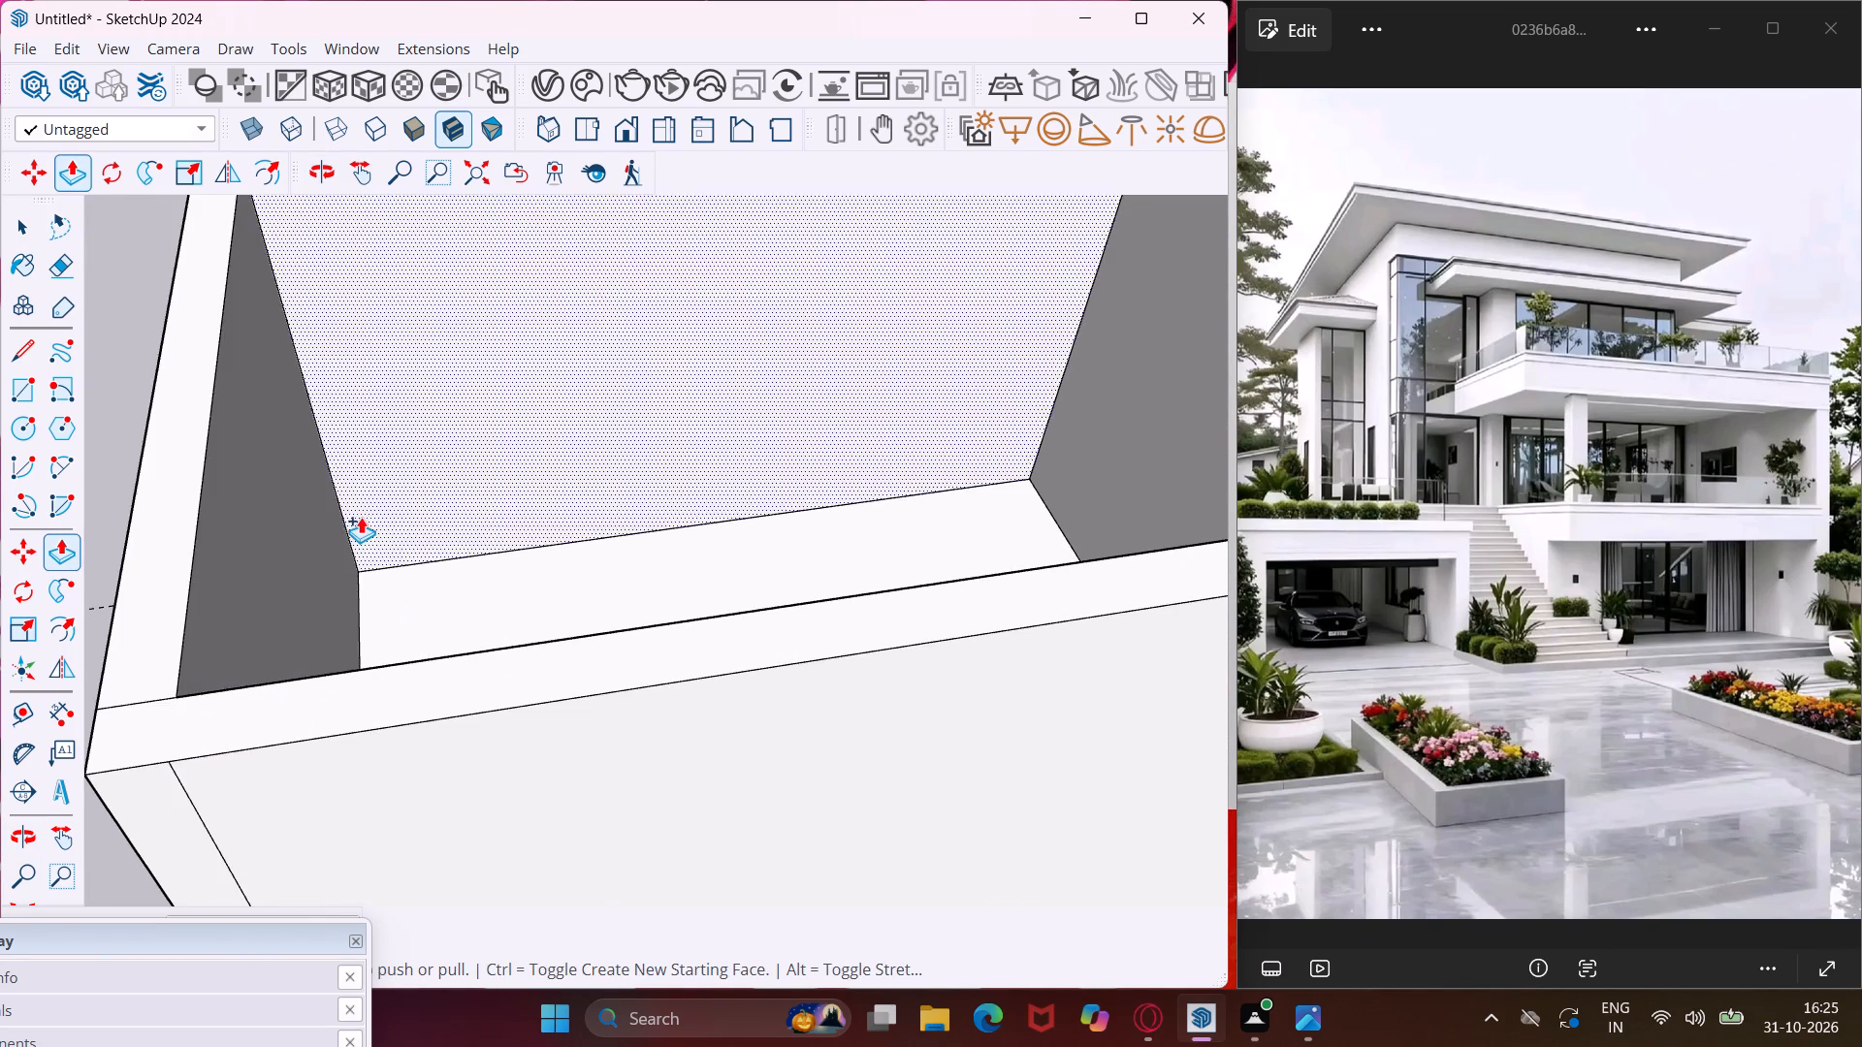
scroll(361, 503, down, 11)
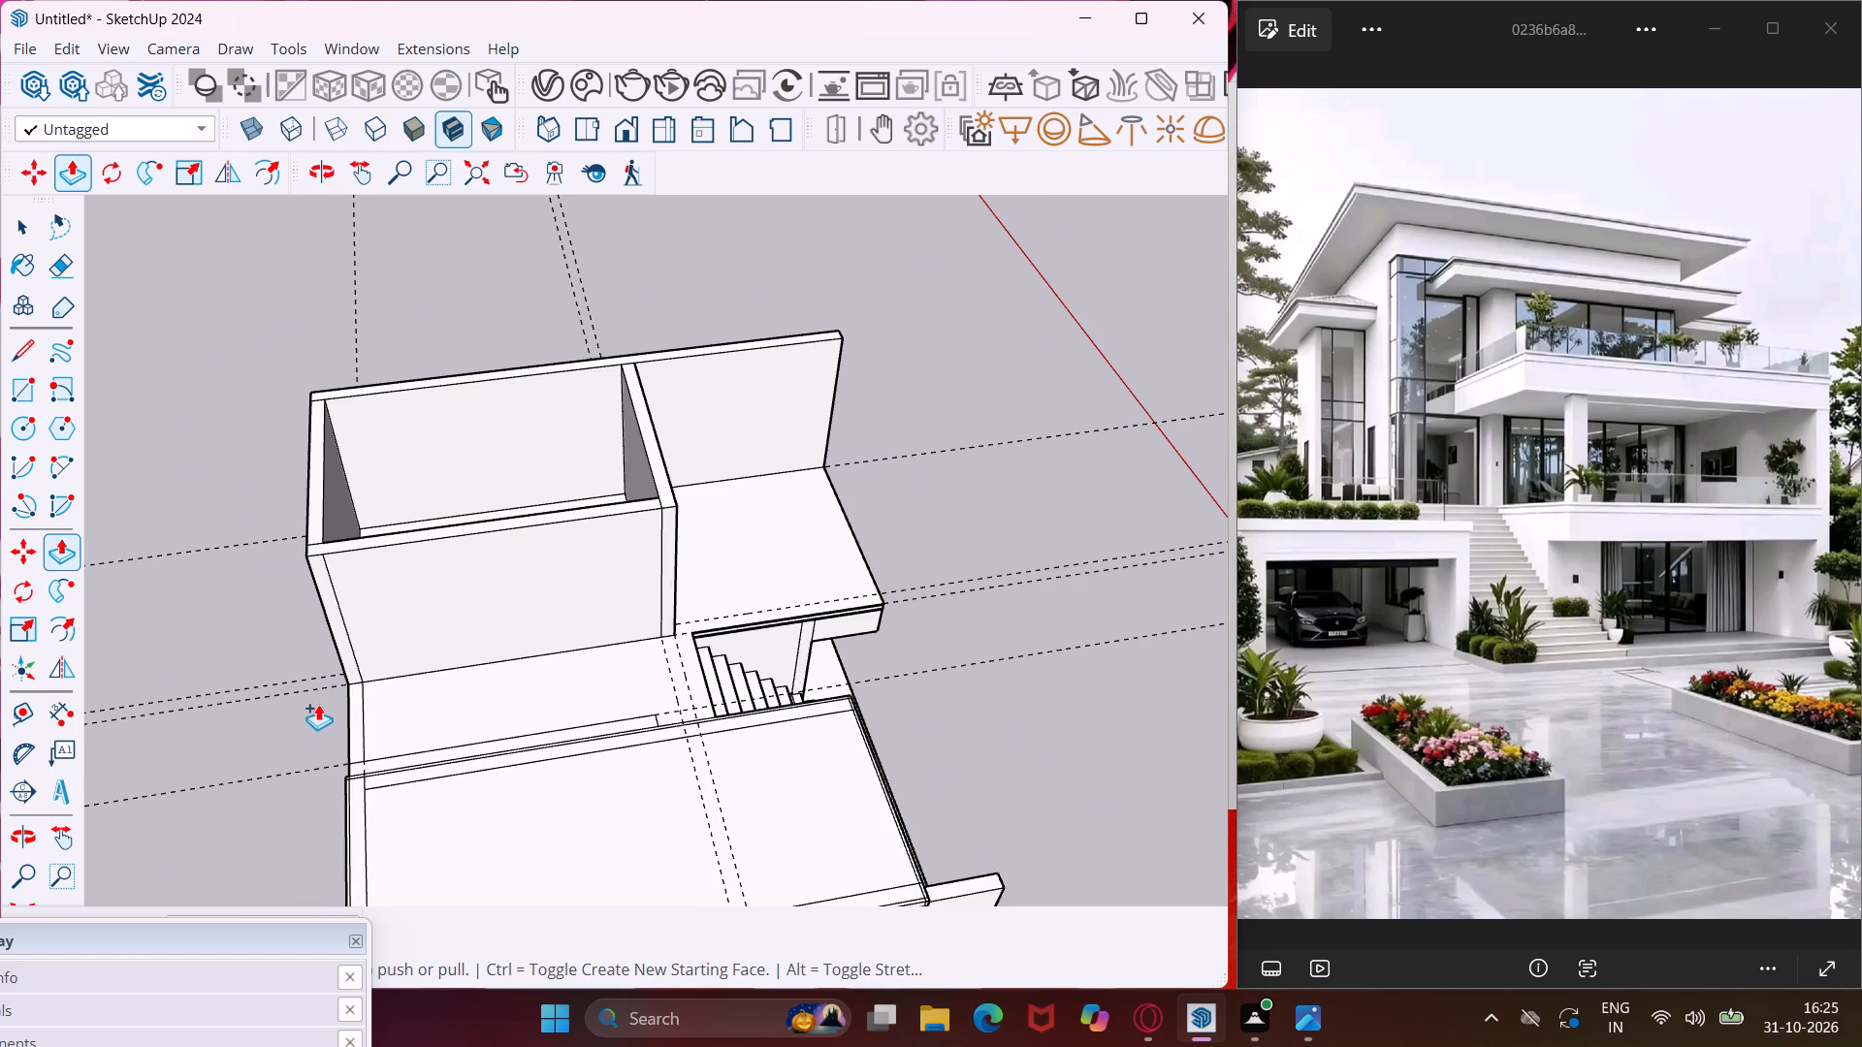
scroll(335, 720, up, 5)
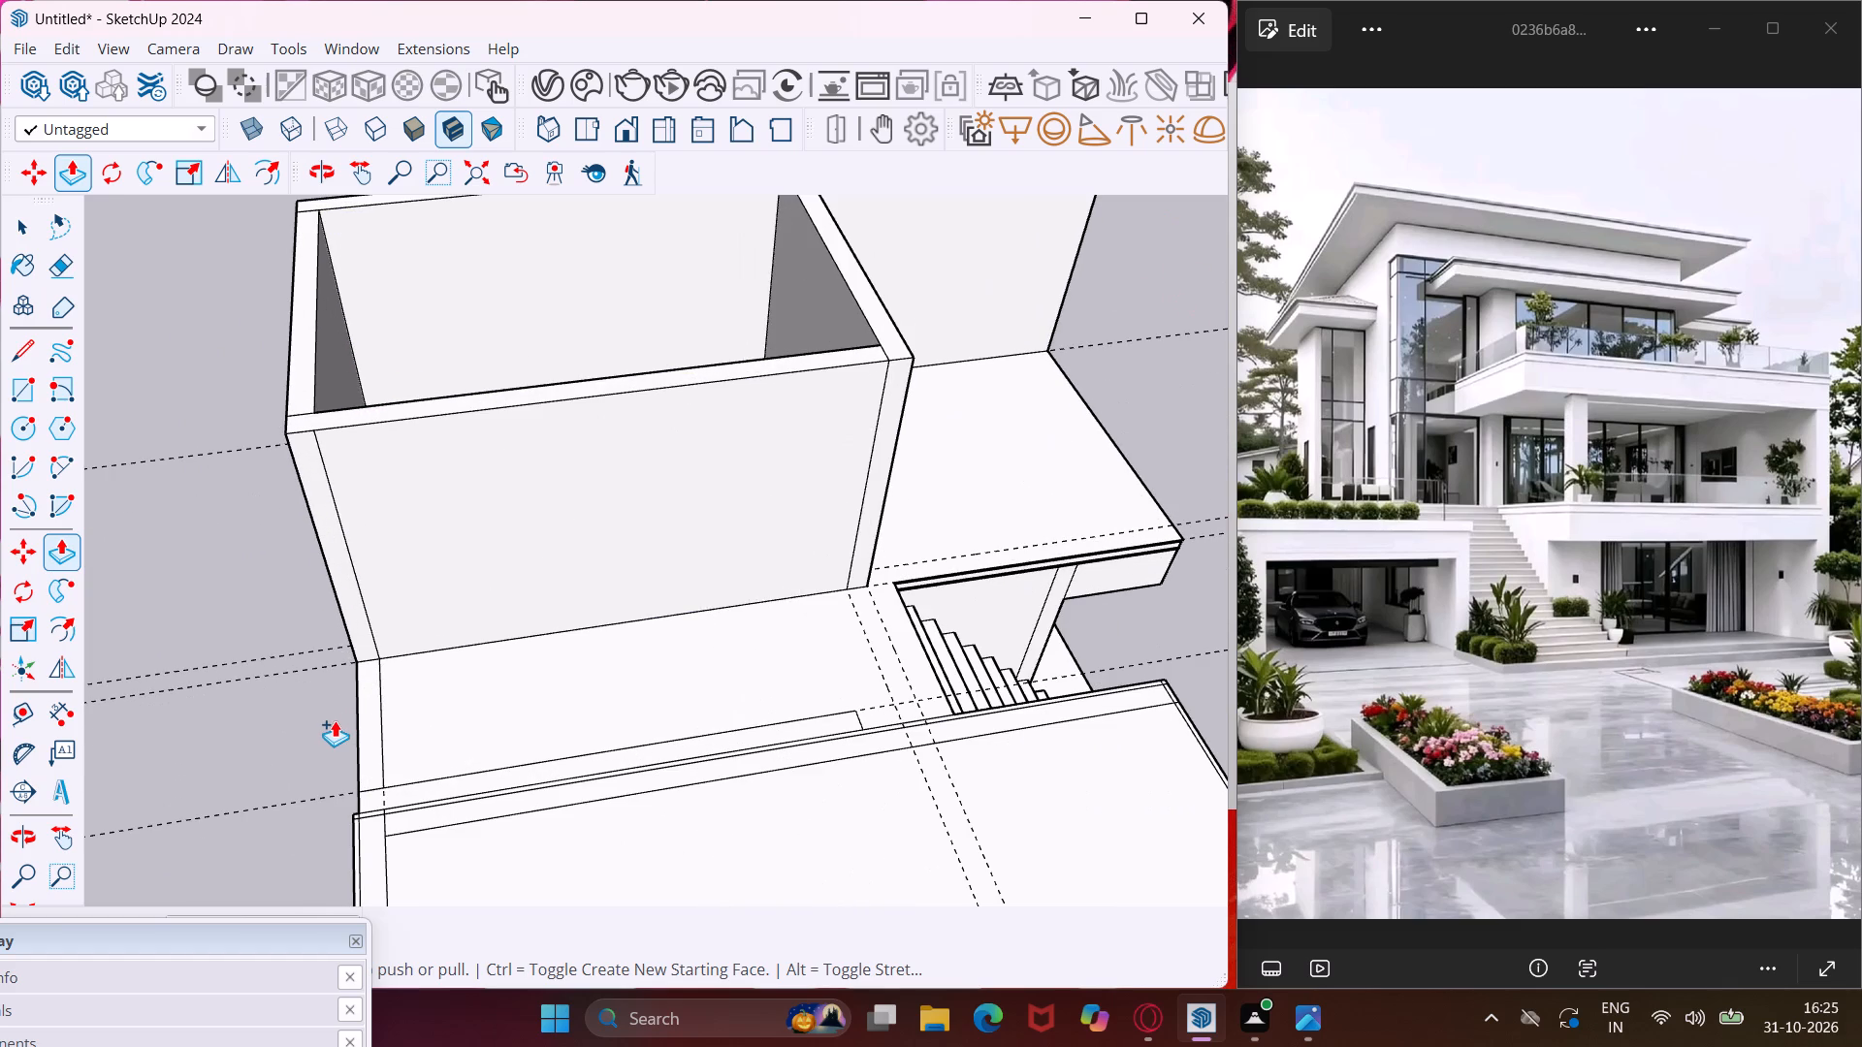
double_click(367, 739)
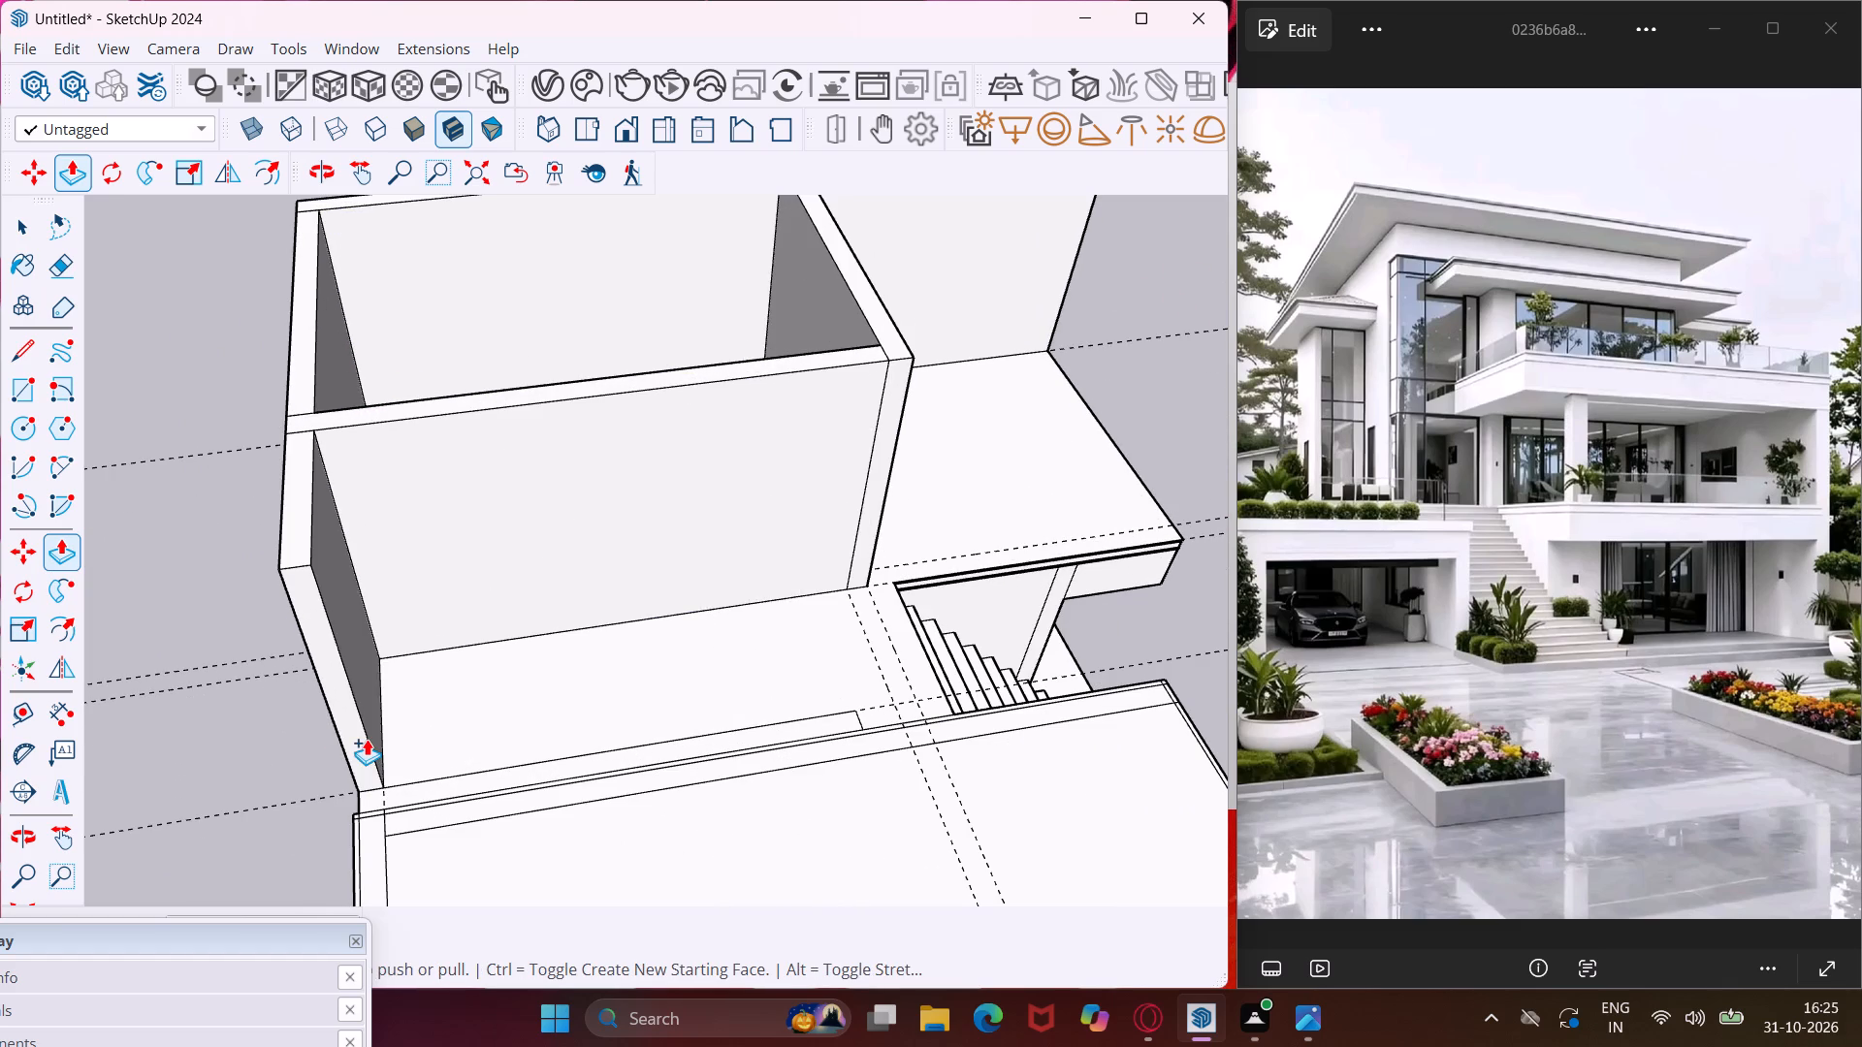
Repeat the 10' extrusion on the wall strip along the slab's inner long edge and leave Push/Pull.
scroll(380, 800, up, 8)
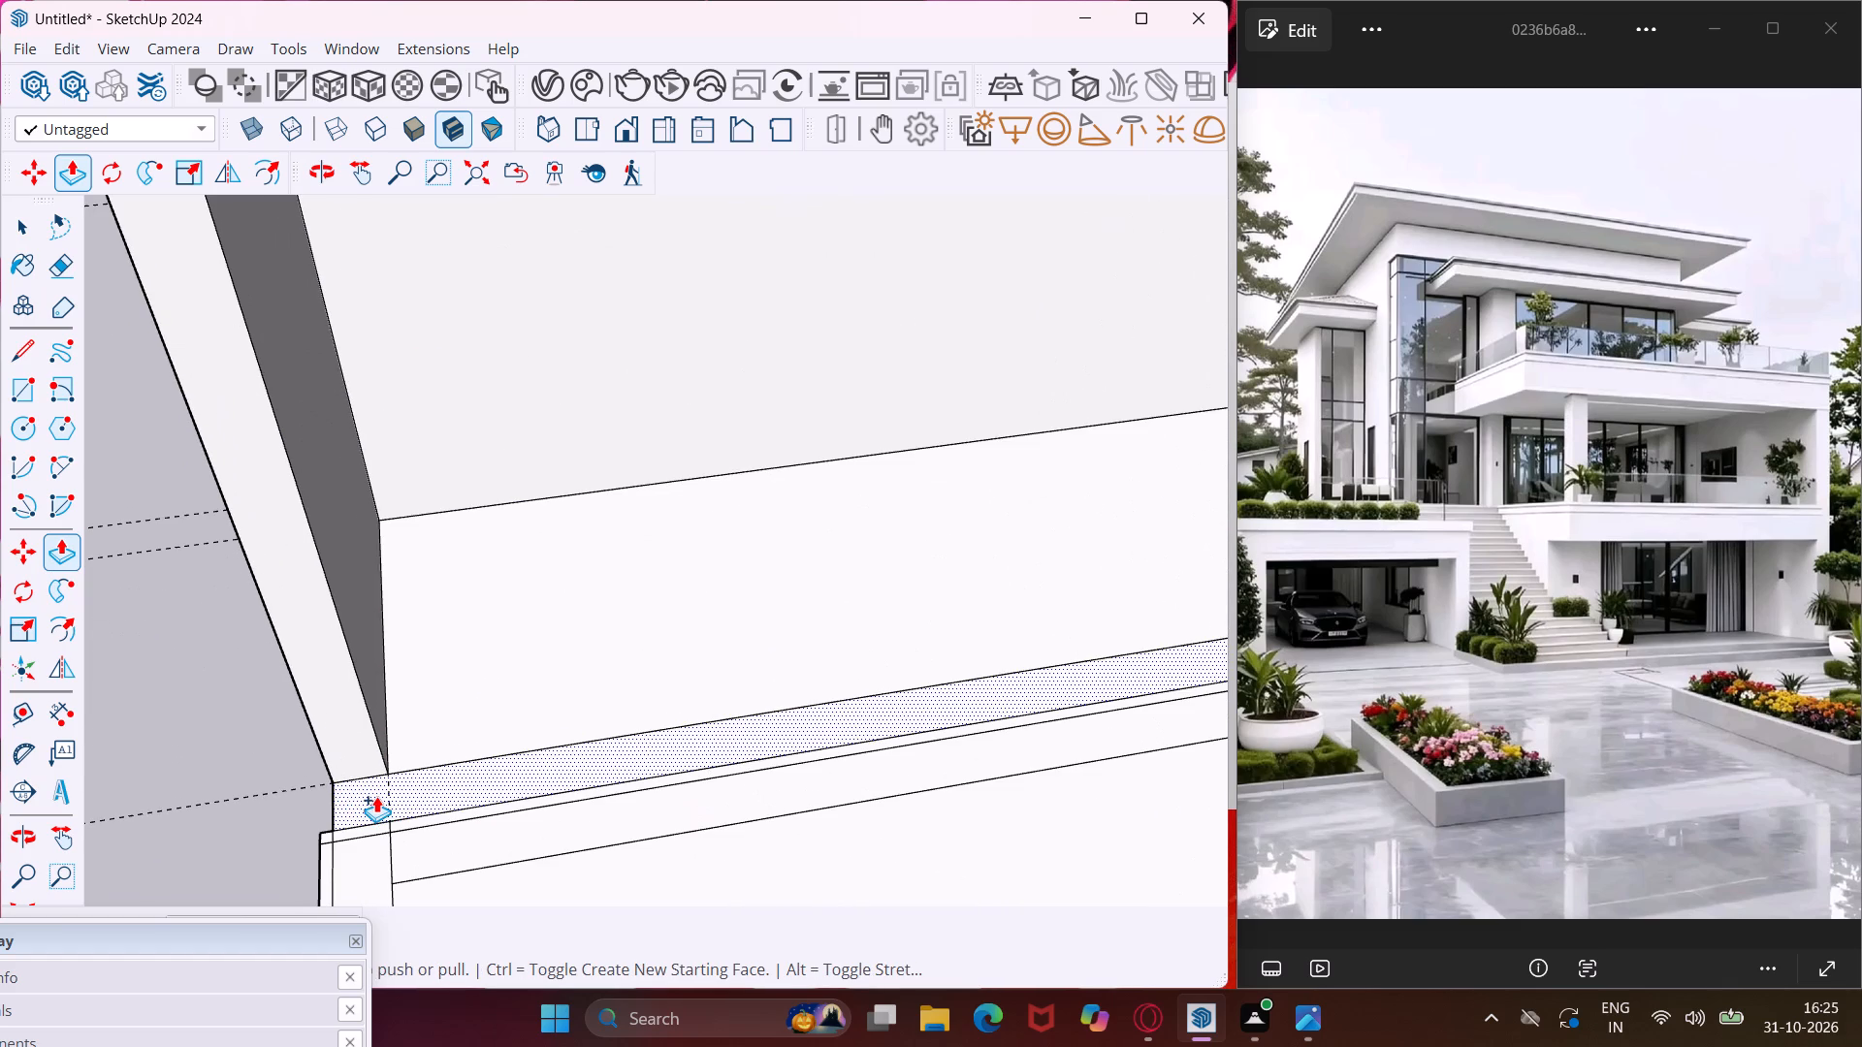
double_click(376, 796)
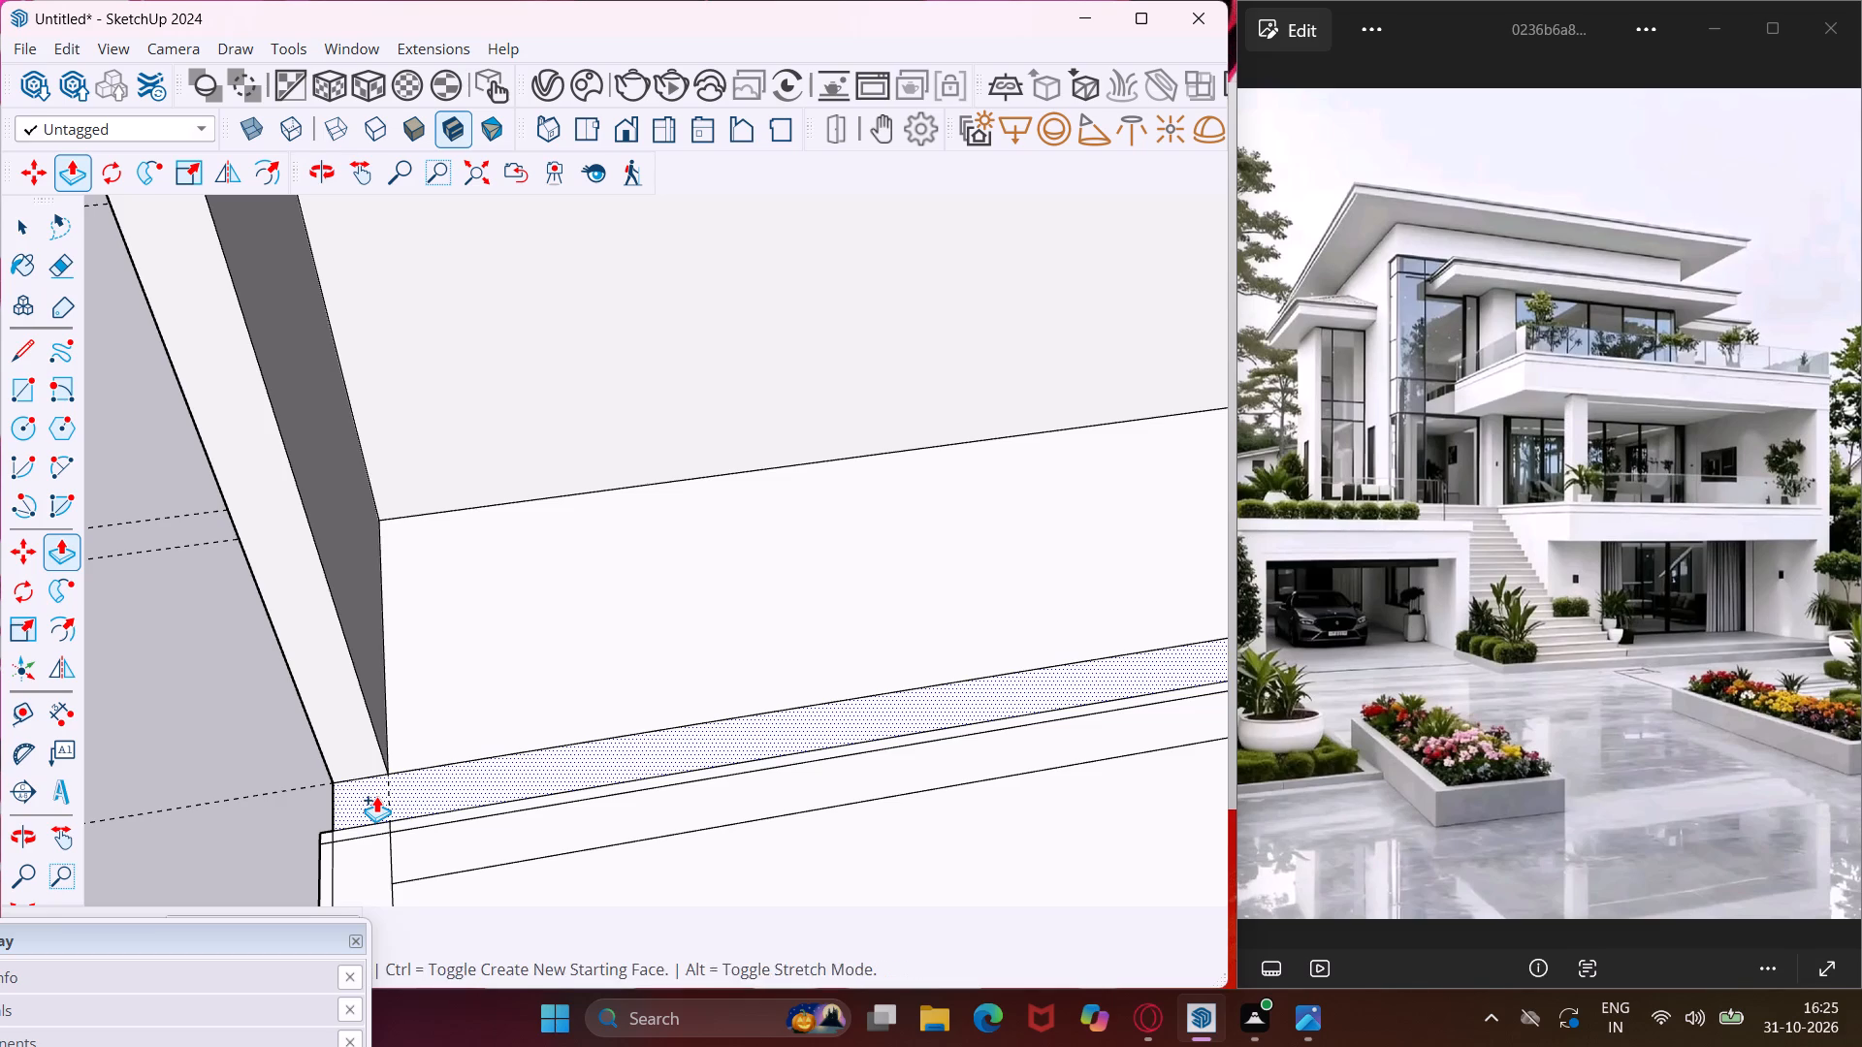
scroll(316, 744, down, 10)
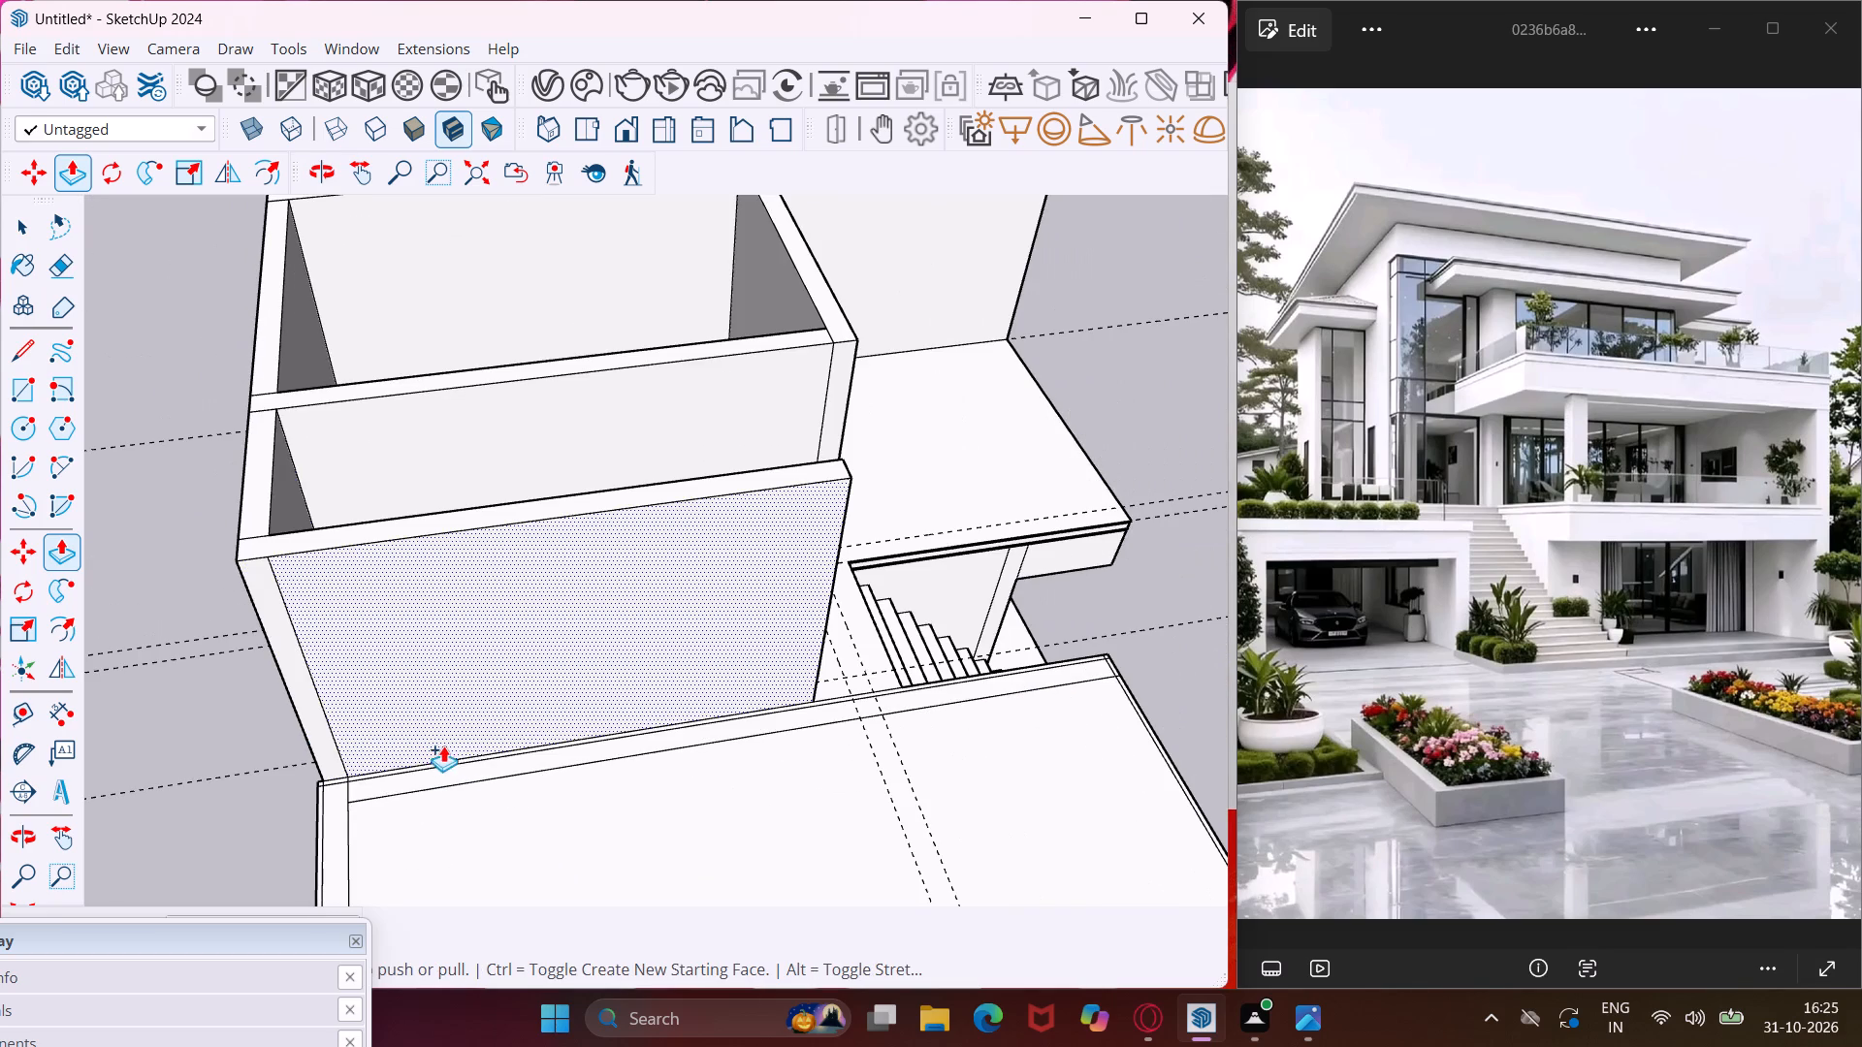
key(Escape)
key(space)
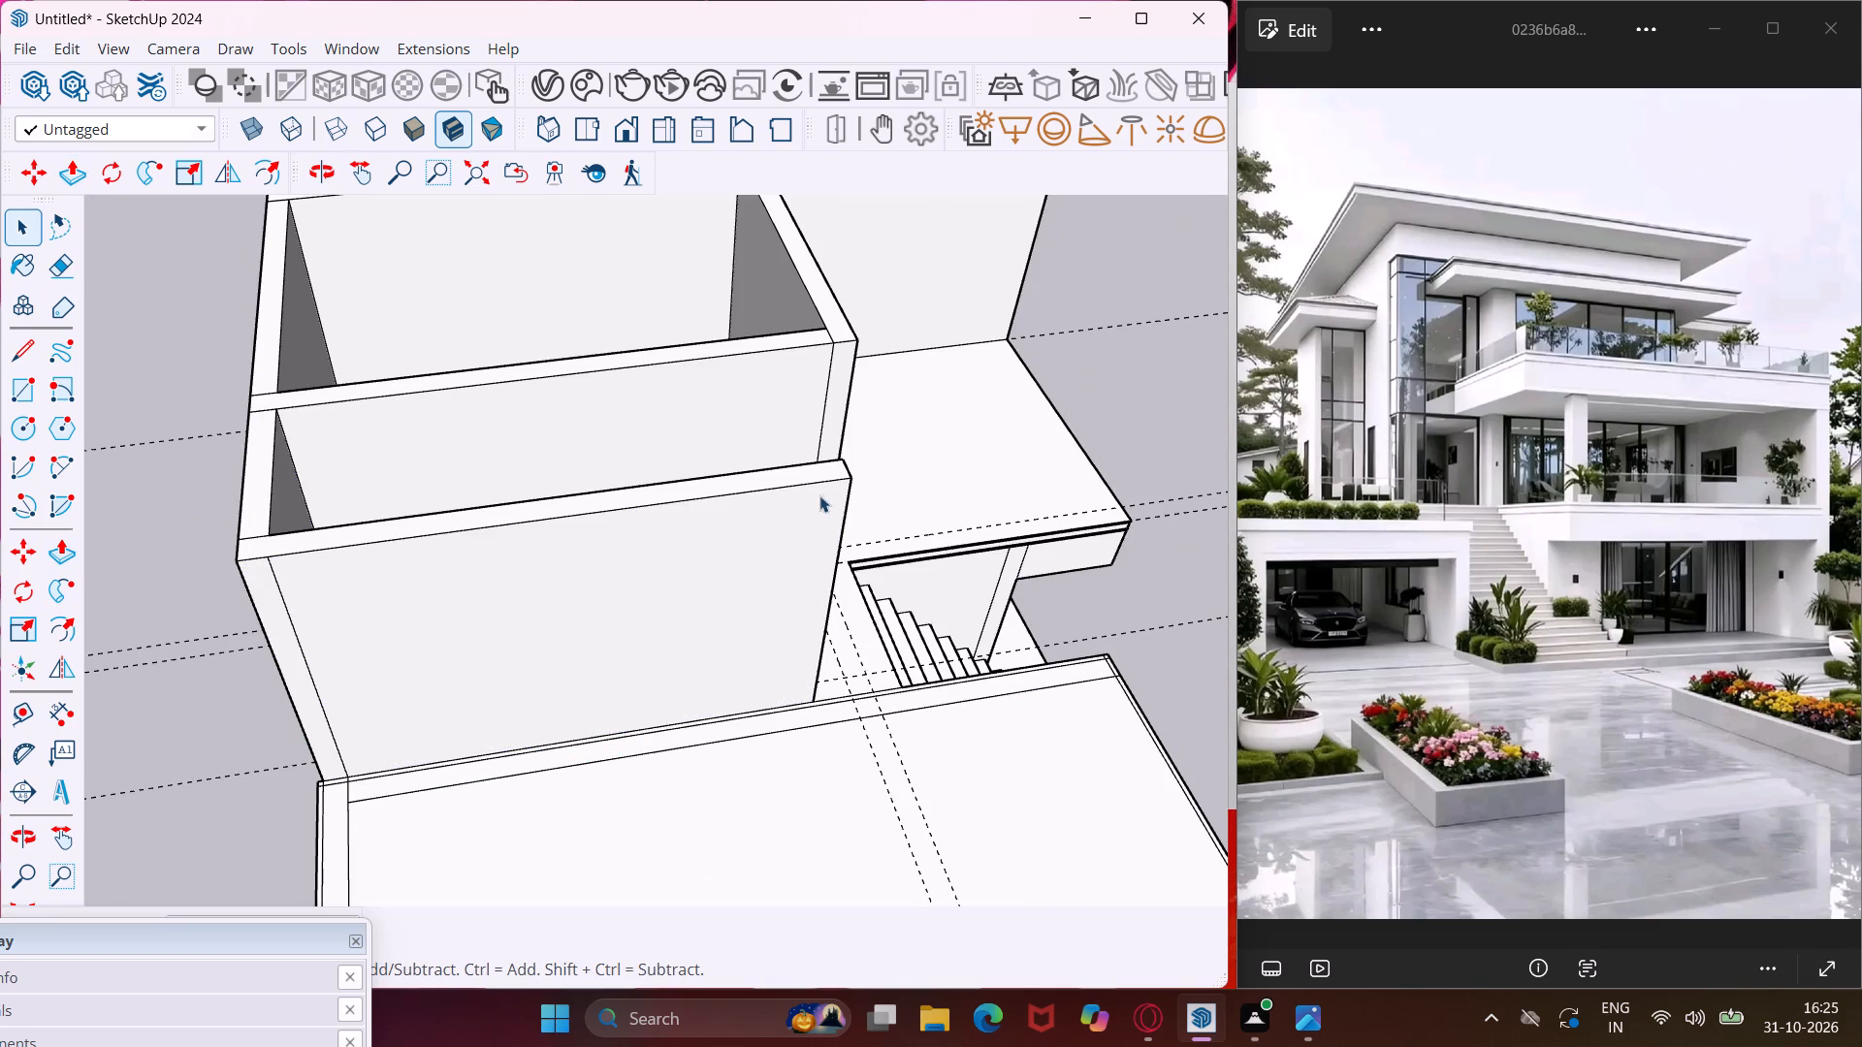
Draw a rectangle on the cross wall's stair-side face, from its top corner at the outer wall to the bottom edge near the stairs.
middle_drag(802, 481, 160, 518)
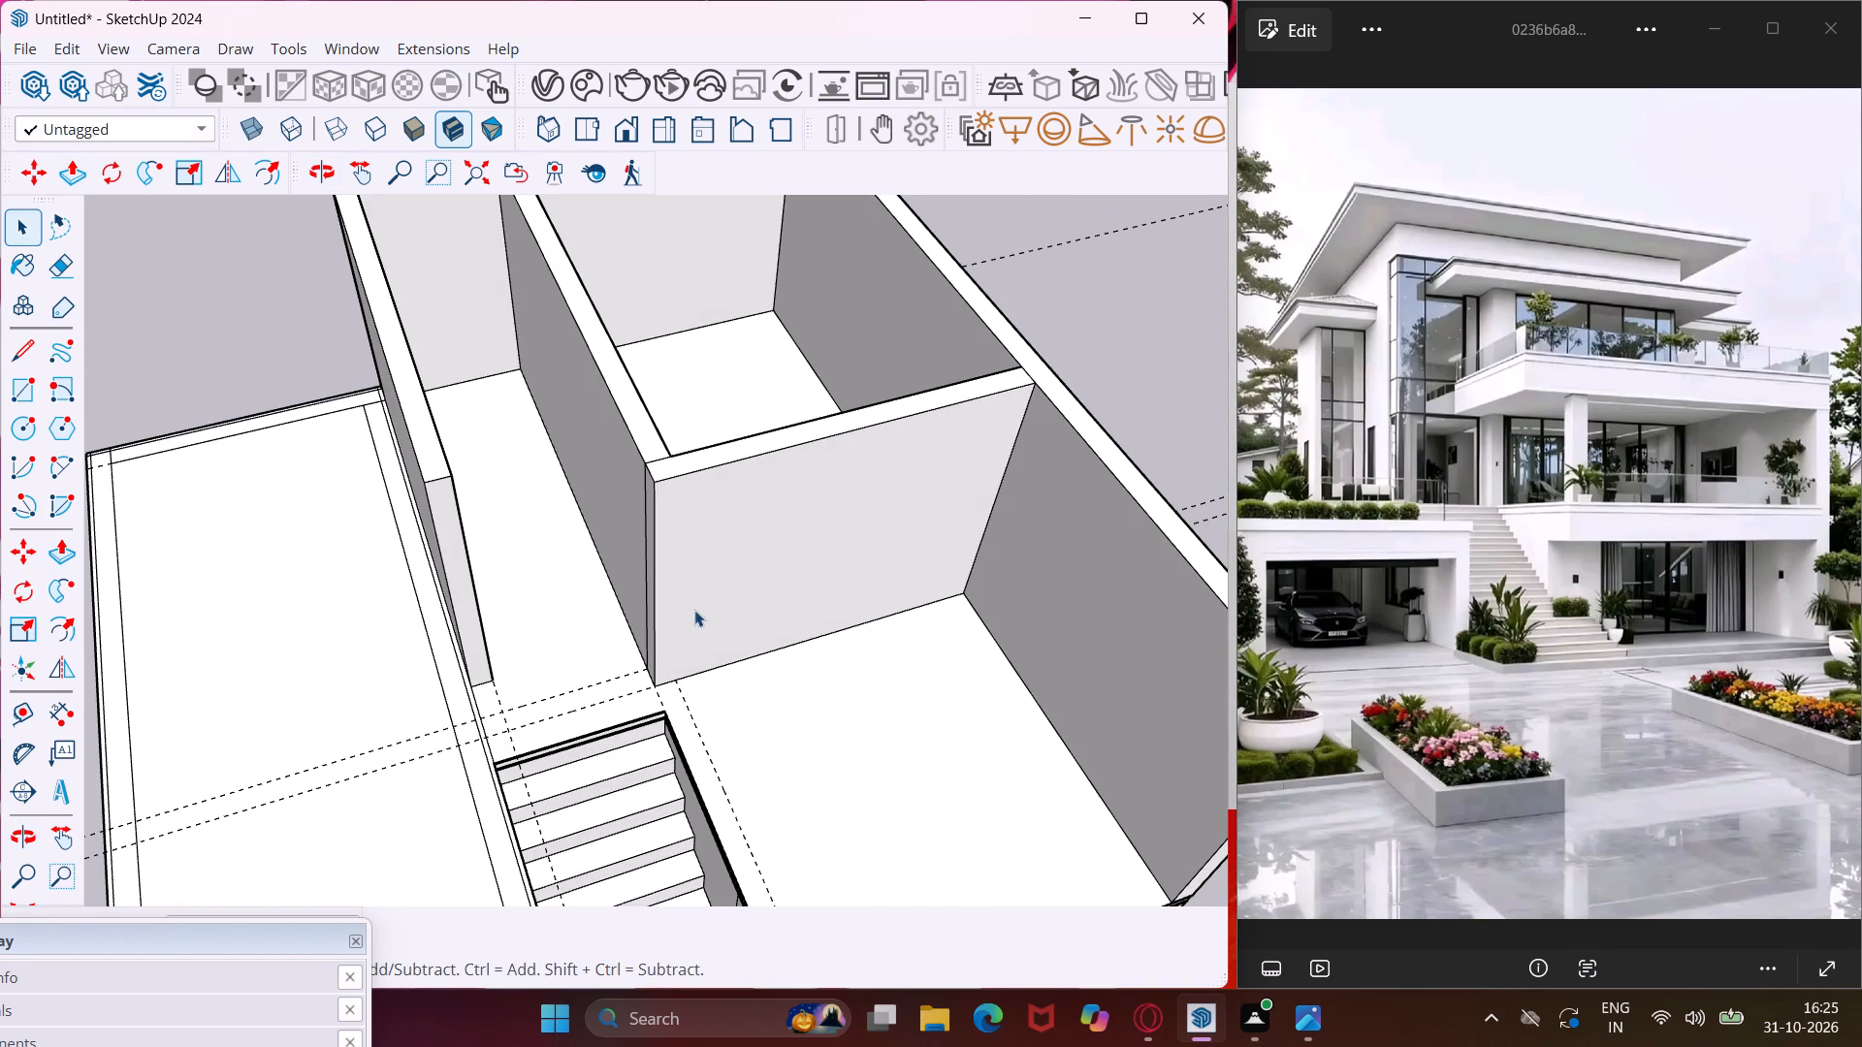
middle_drag(688, 603, 588, 482)
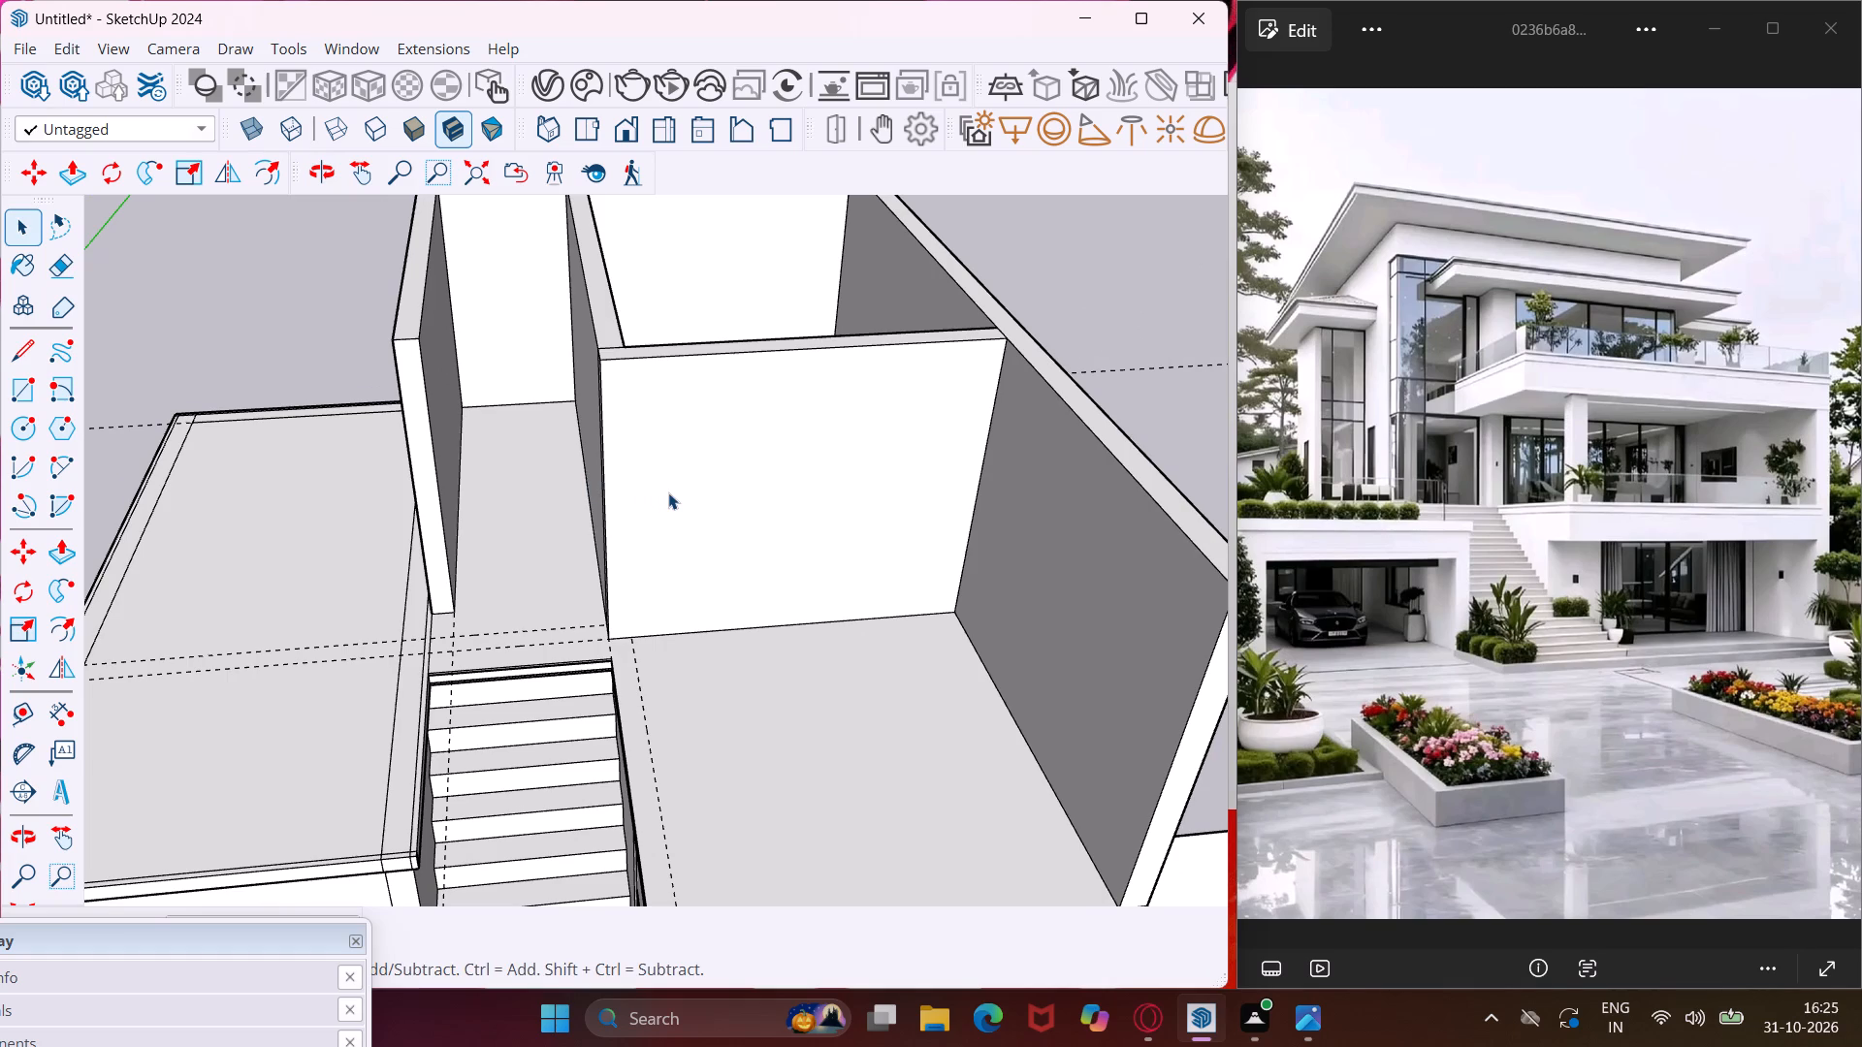
click(14, 391)
middle_drag(958, 396, 981, 239)
scroll(984, 266, up, 4)
click(982, 254)
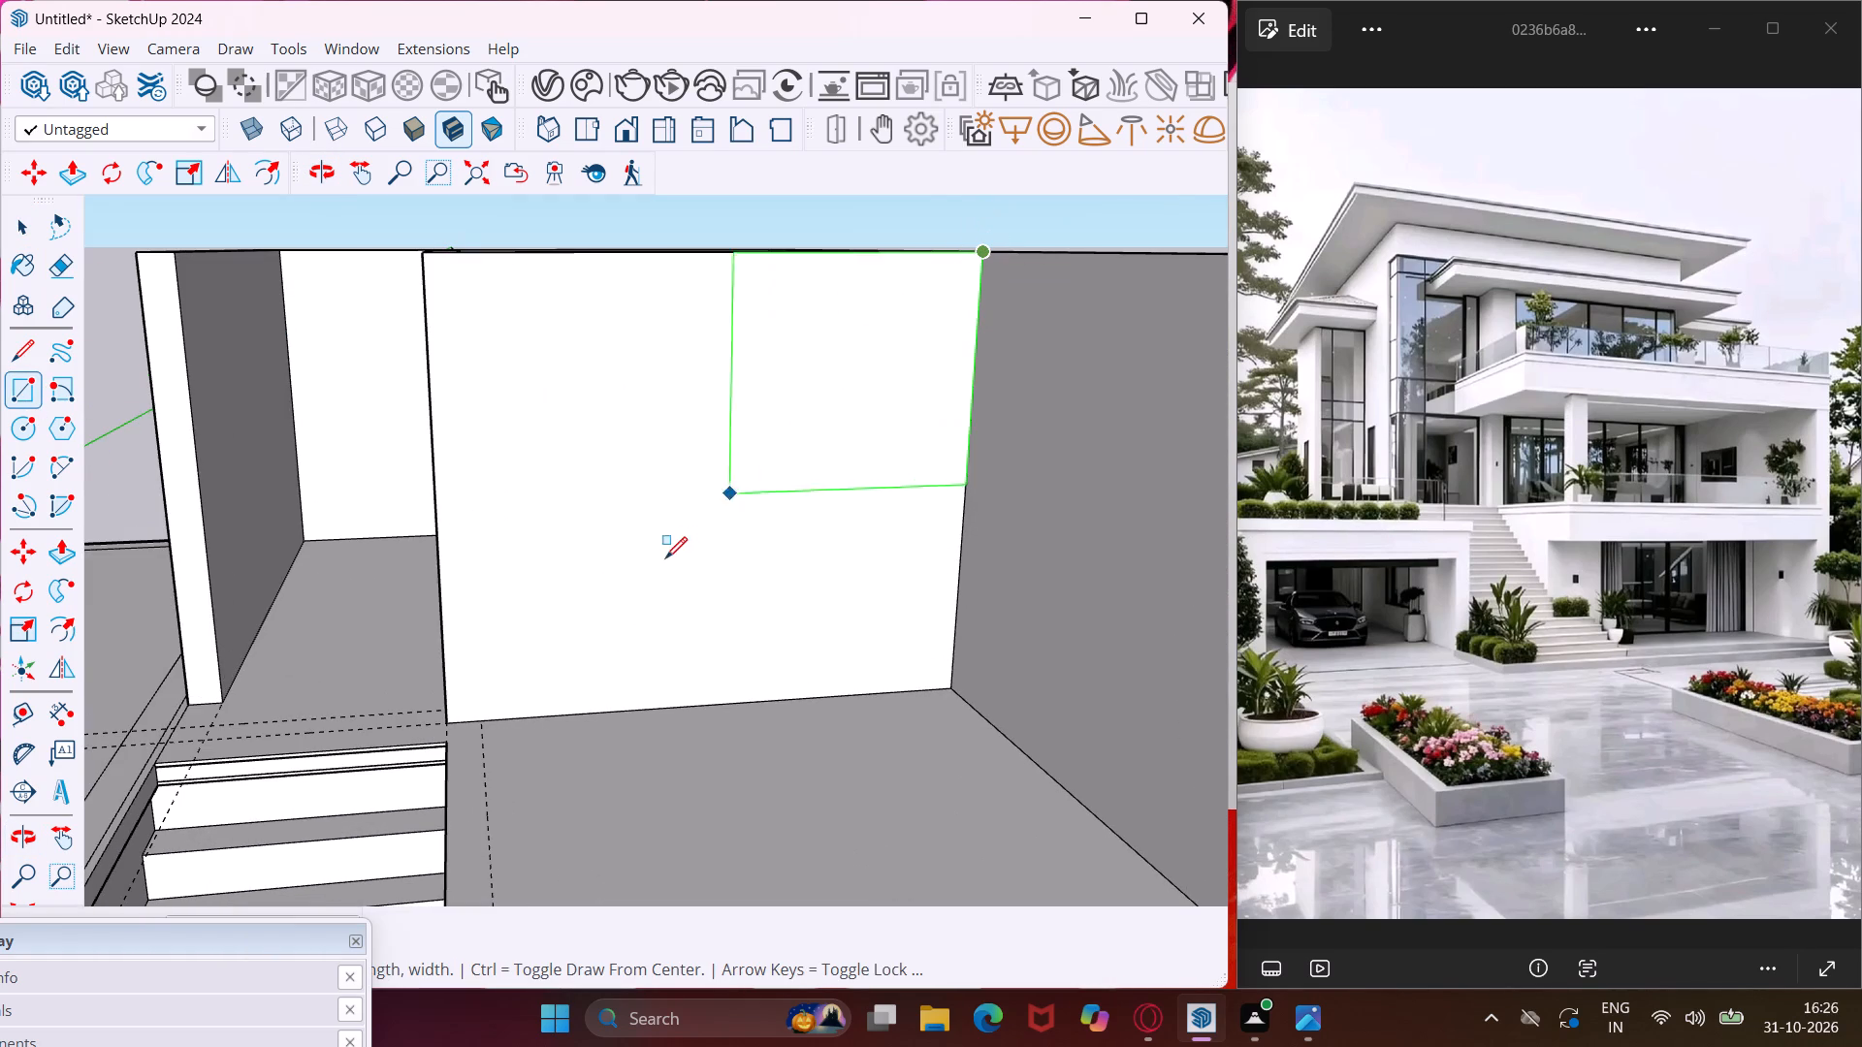
click(505, 722)
key(Escape)
key(space)
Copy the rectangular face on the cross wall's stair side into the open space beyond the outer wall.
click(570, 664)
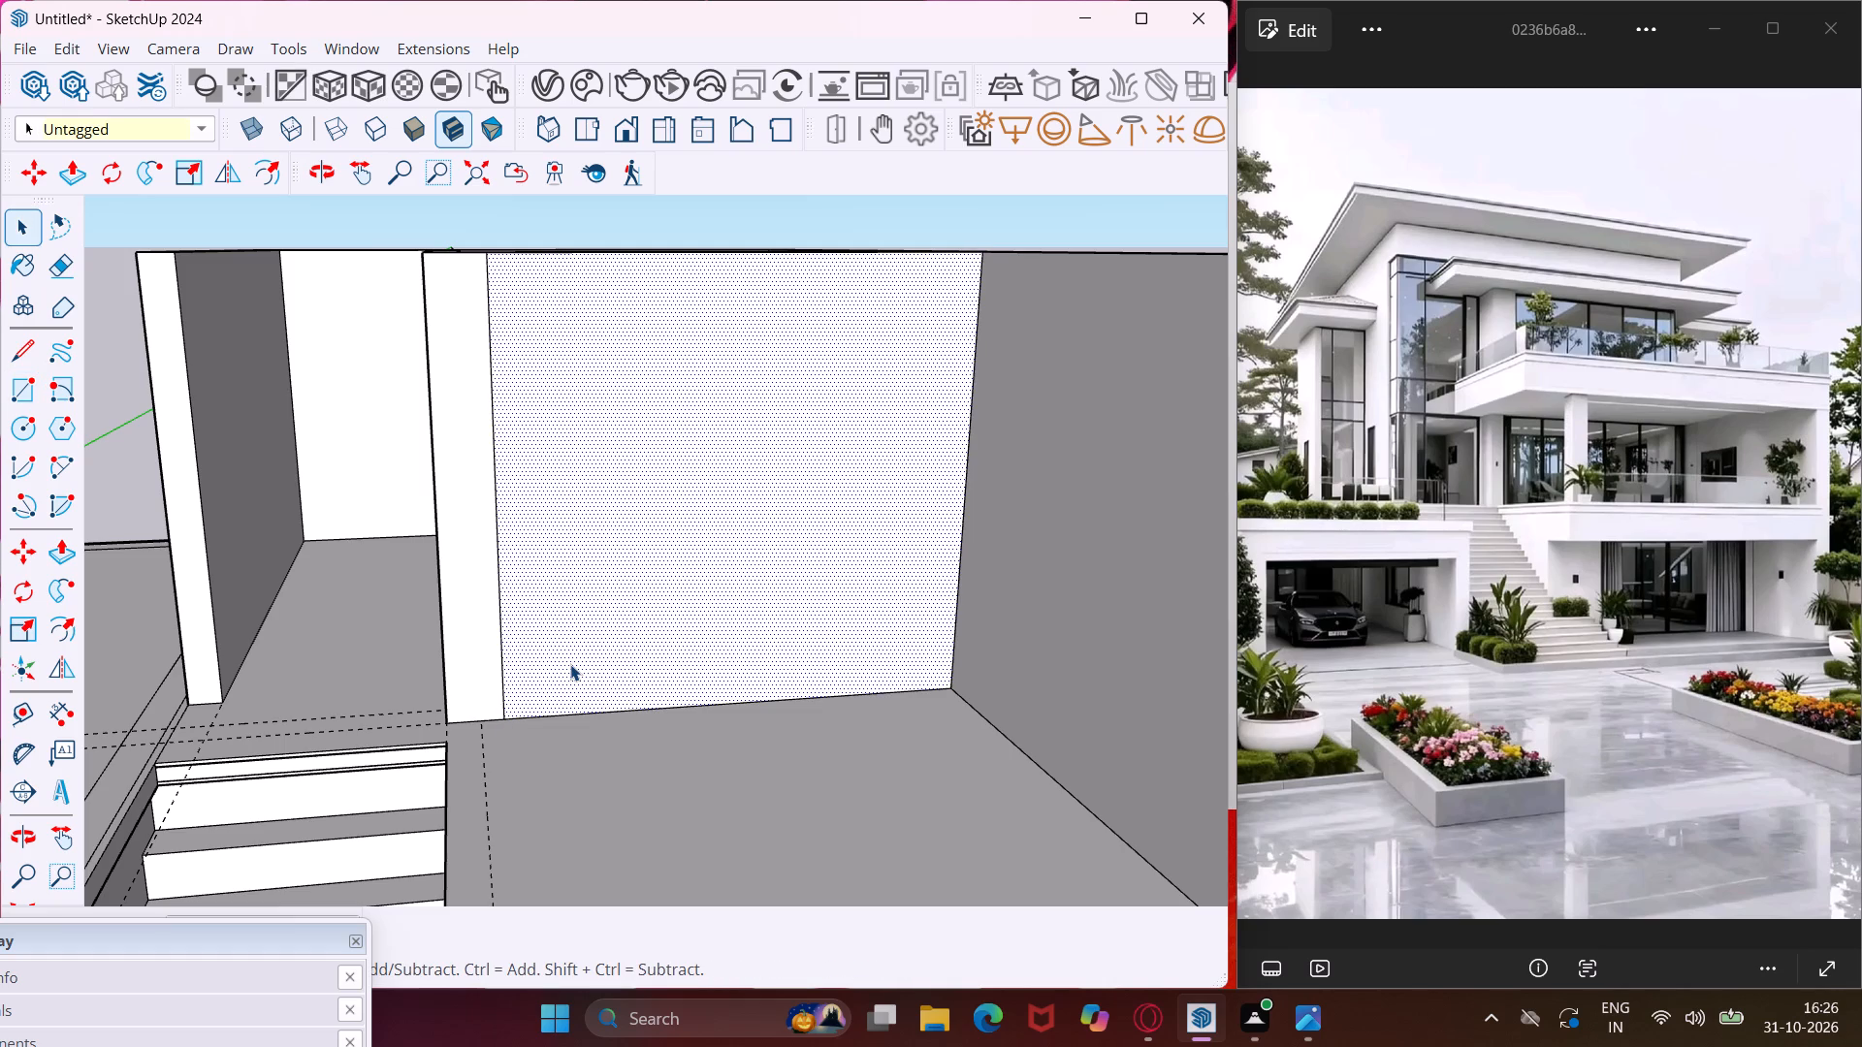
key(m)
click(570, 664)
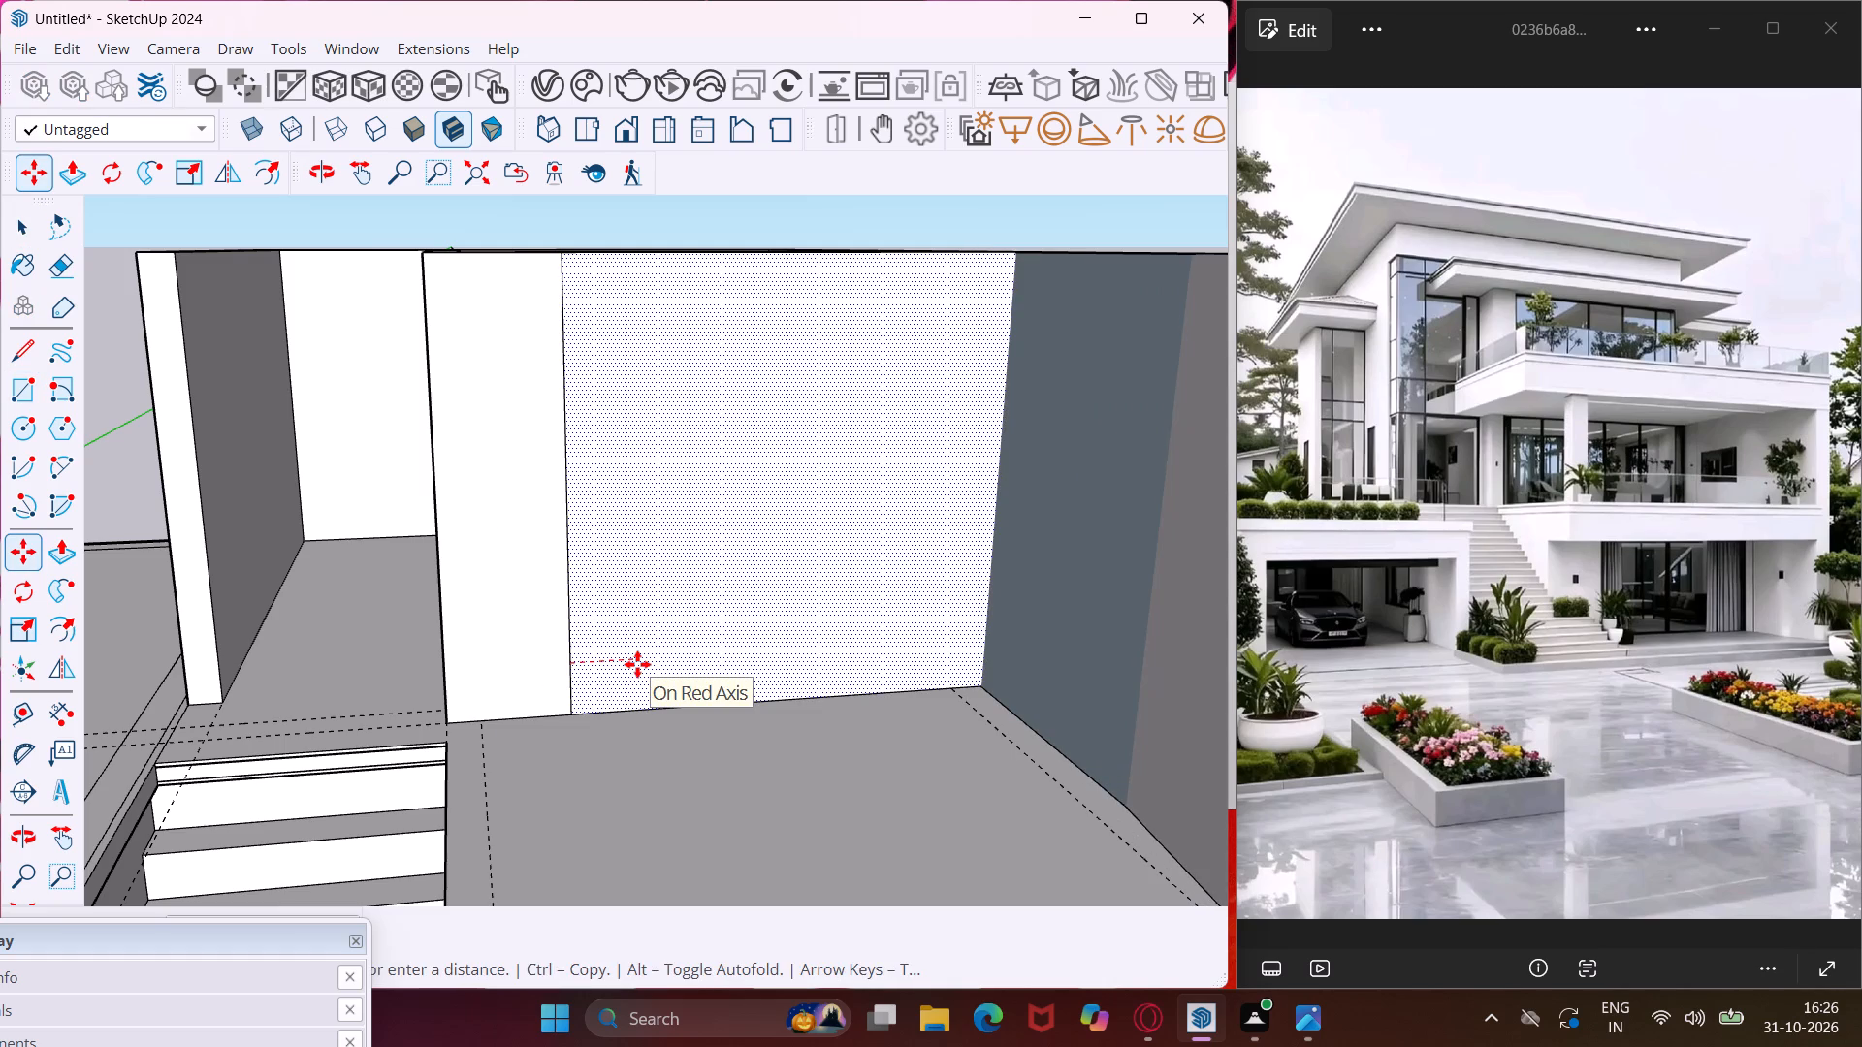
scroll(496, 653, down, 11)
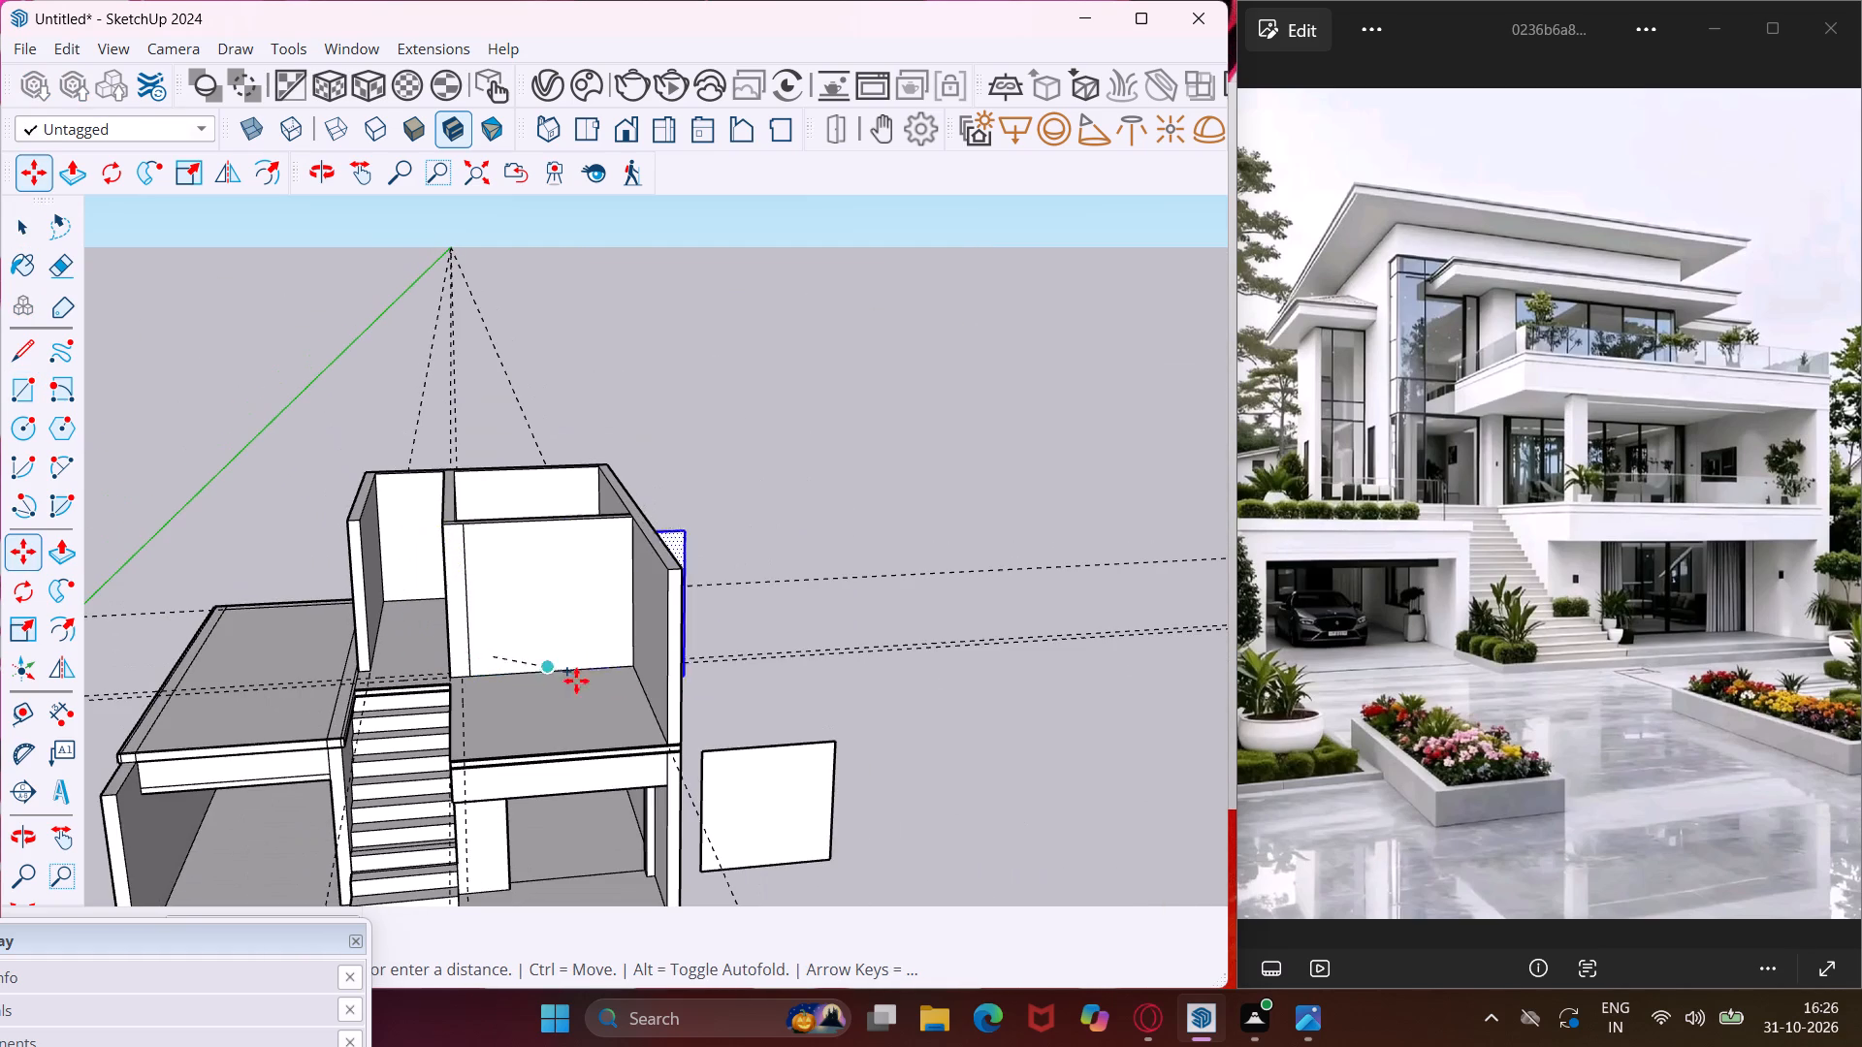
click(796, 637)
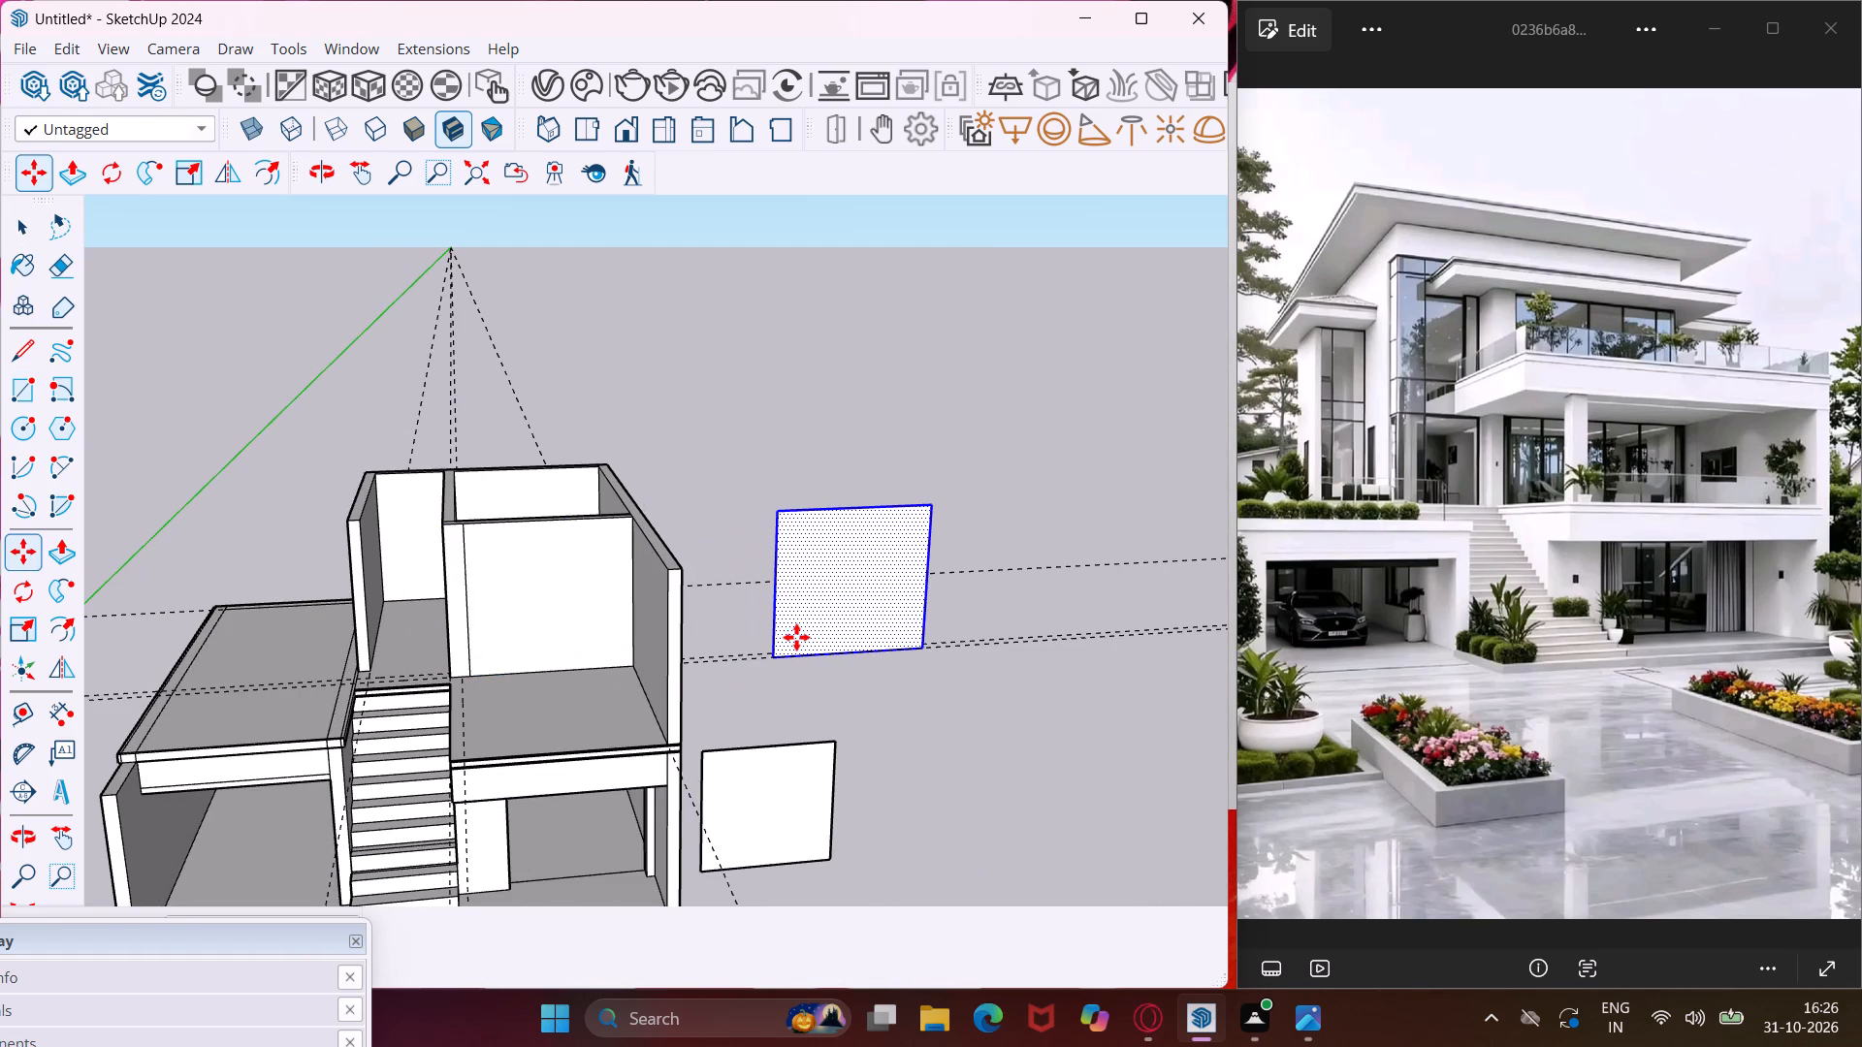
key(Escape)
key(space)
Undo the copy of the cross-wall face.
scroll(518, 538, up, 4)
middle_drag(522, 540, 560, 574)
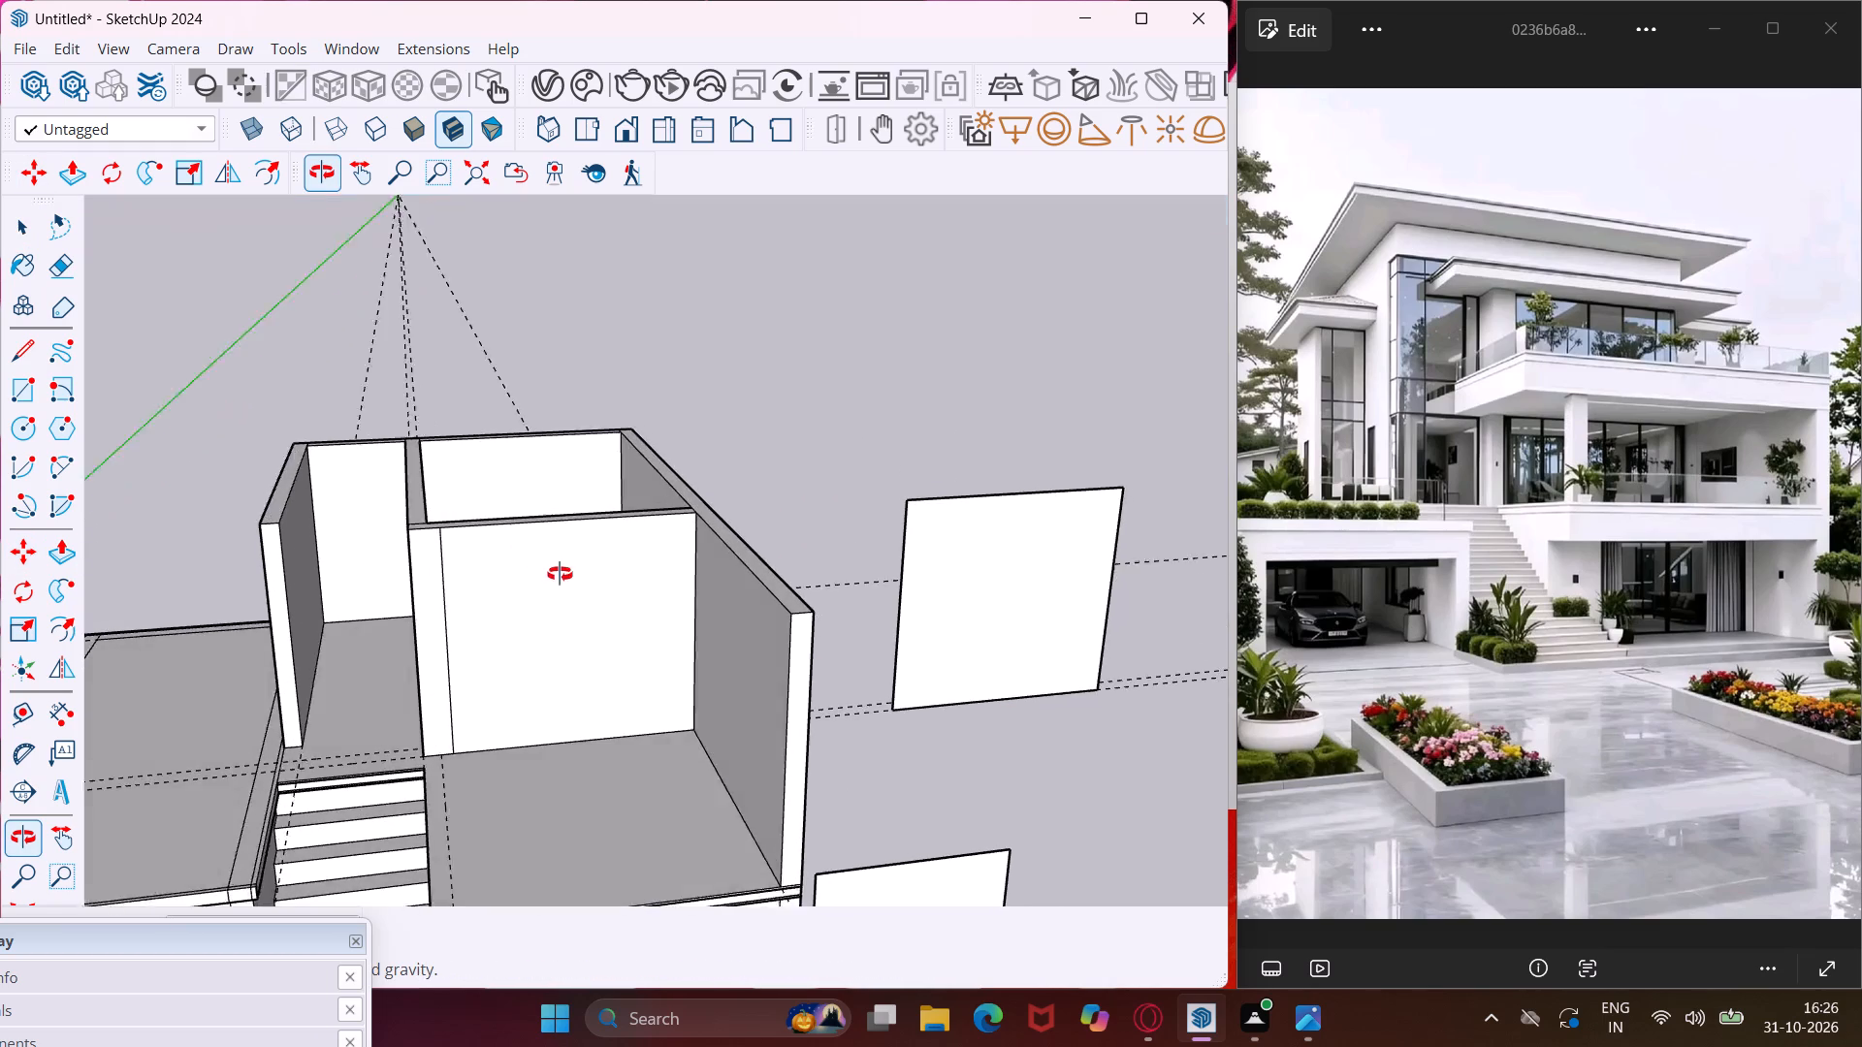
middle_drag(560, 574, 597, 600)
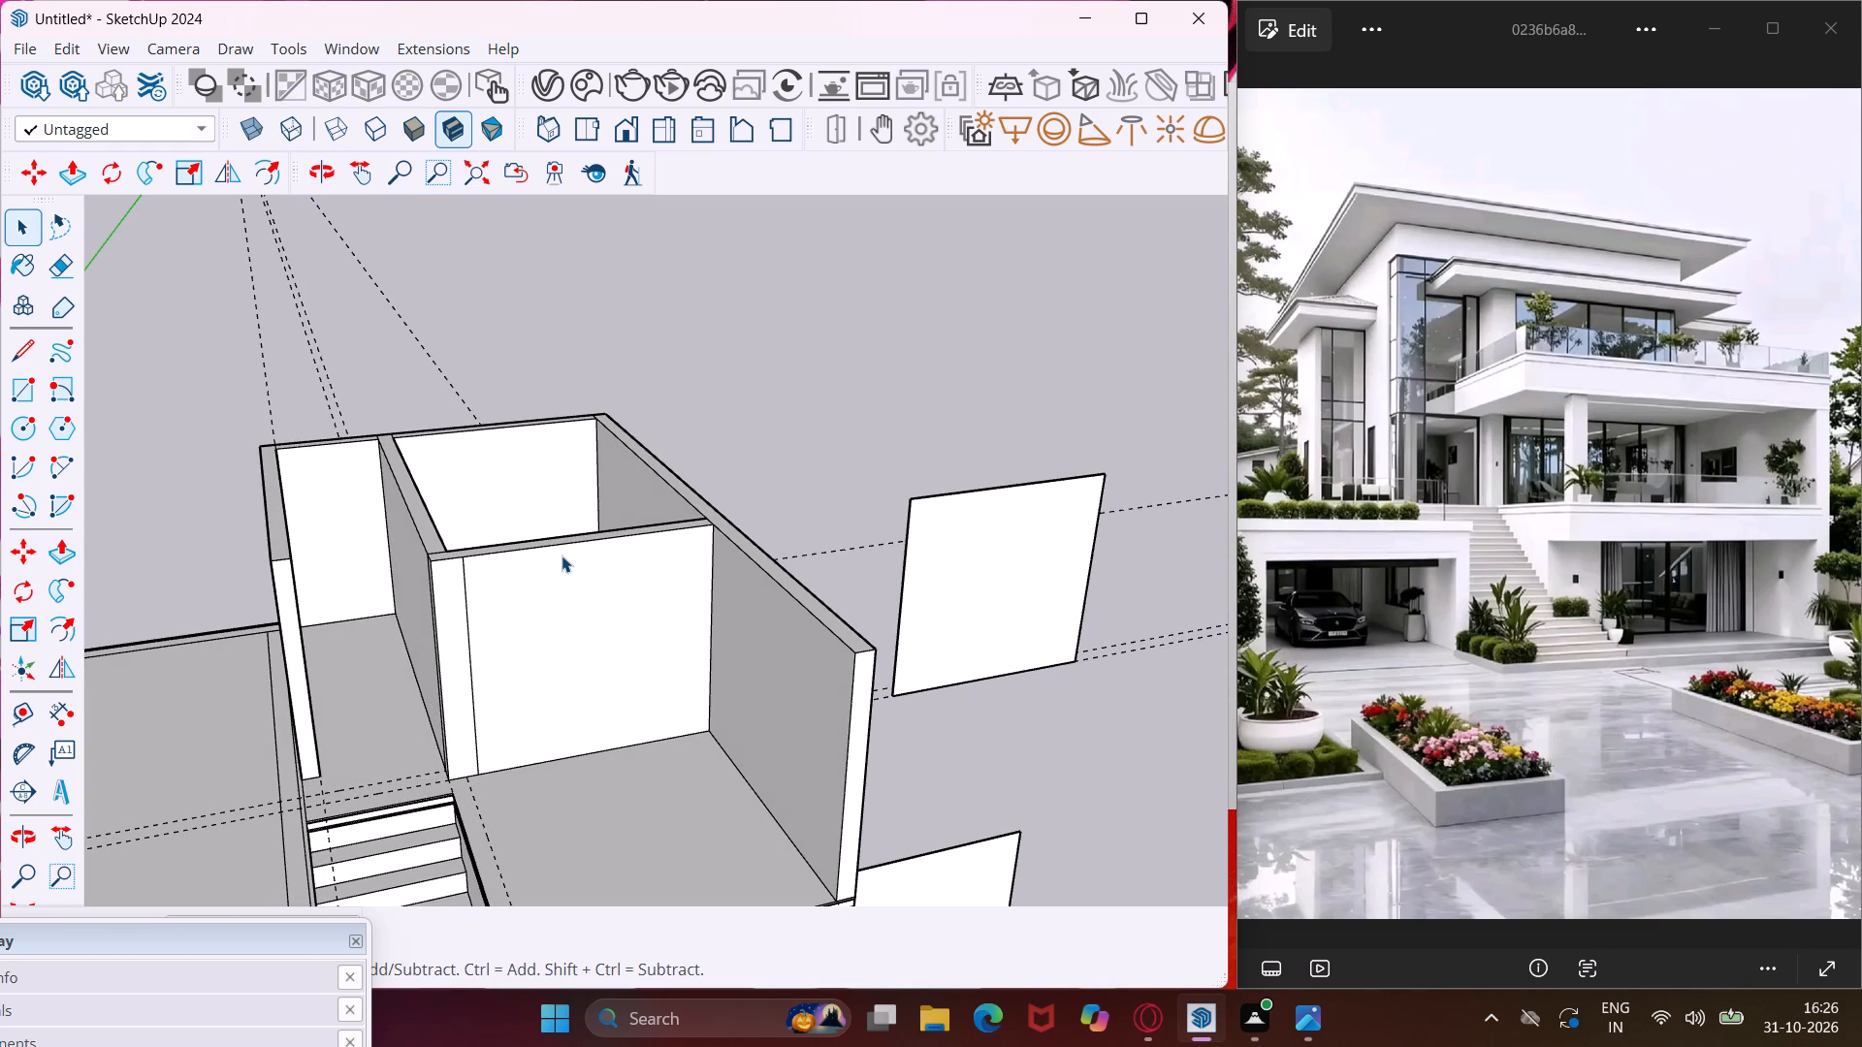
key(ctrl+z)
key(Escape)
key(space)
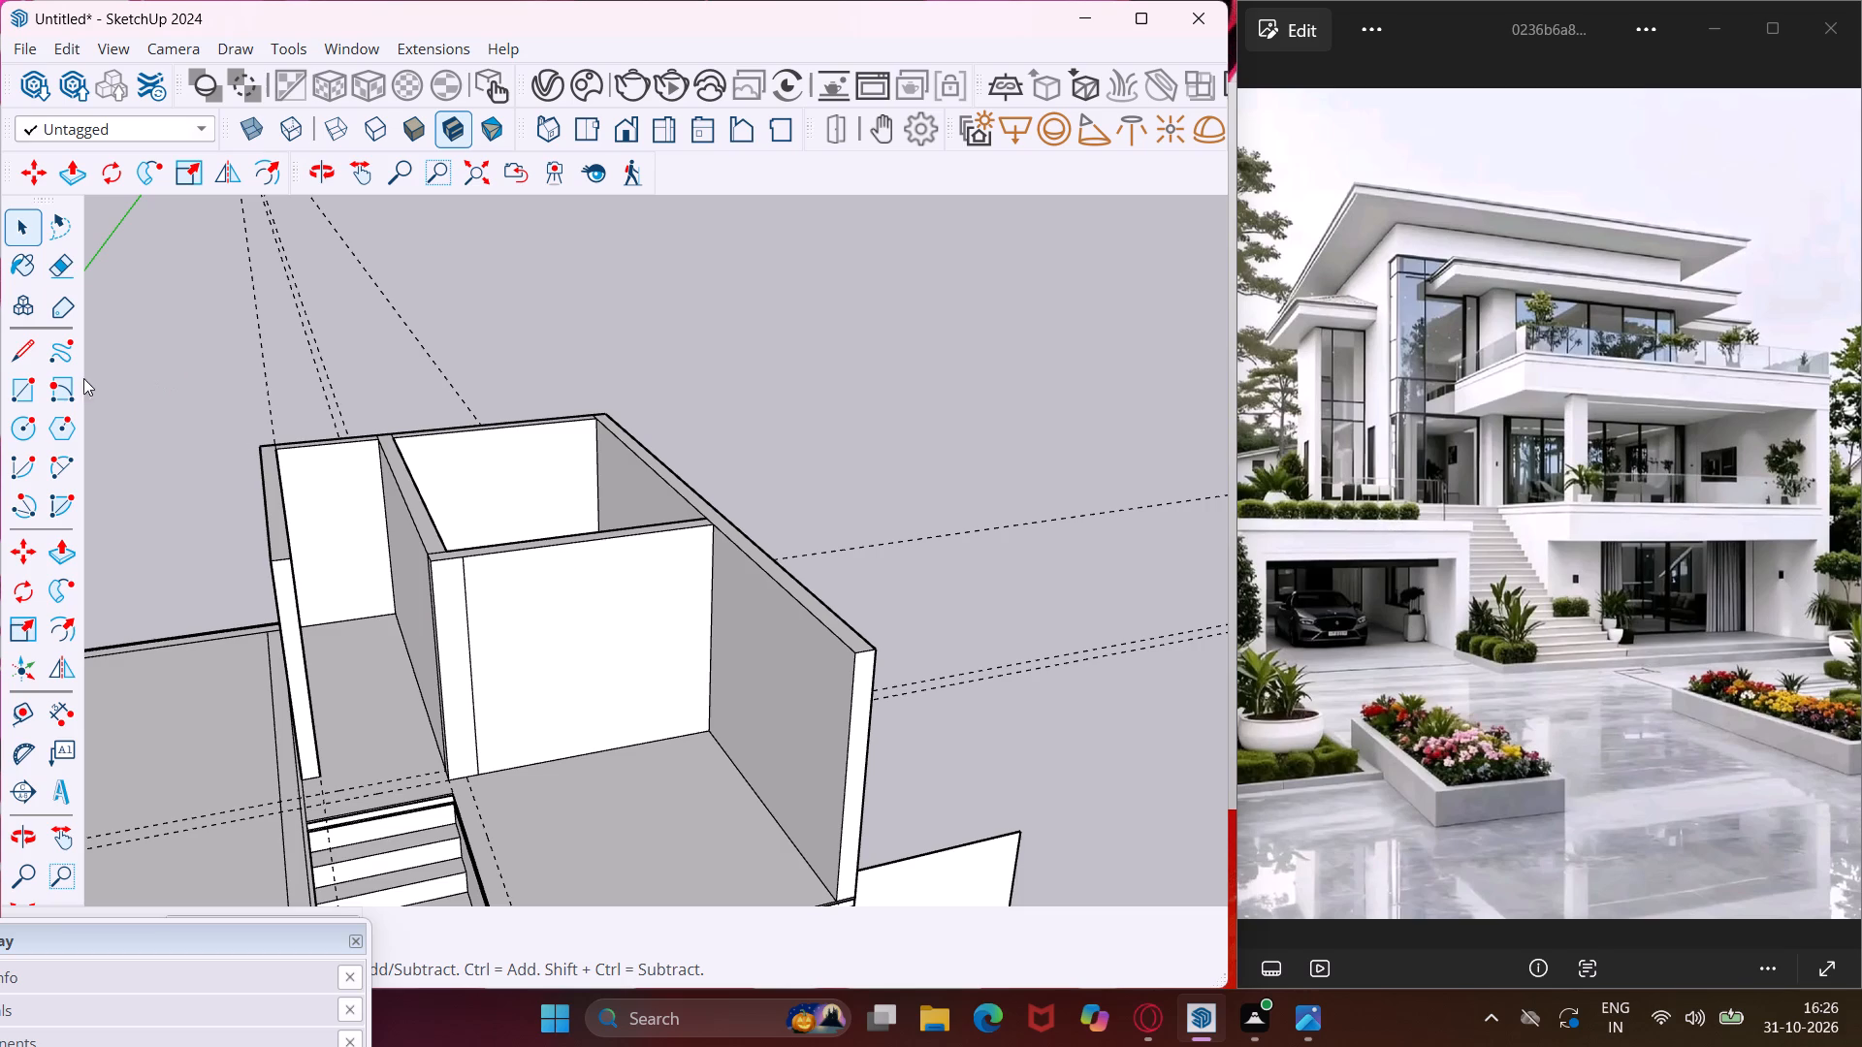
Place a Tape Measure guide 2' below the top edge of the cross wall's stair-side face.
click(32, 732)
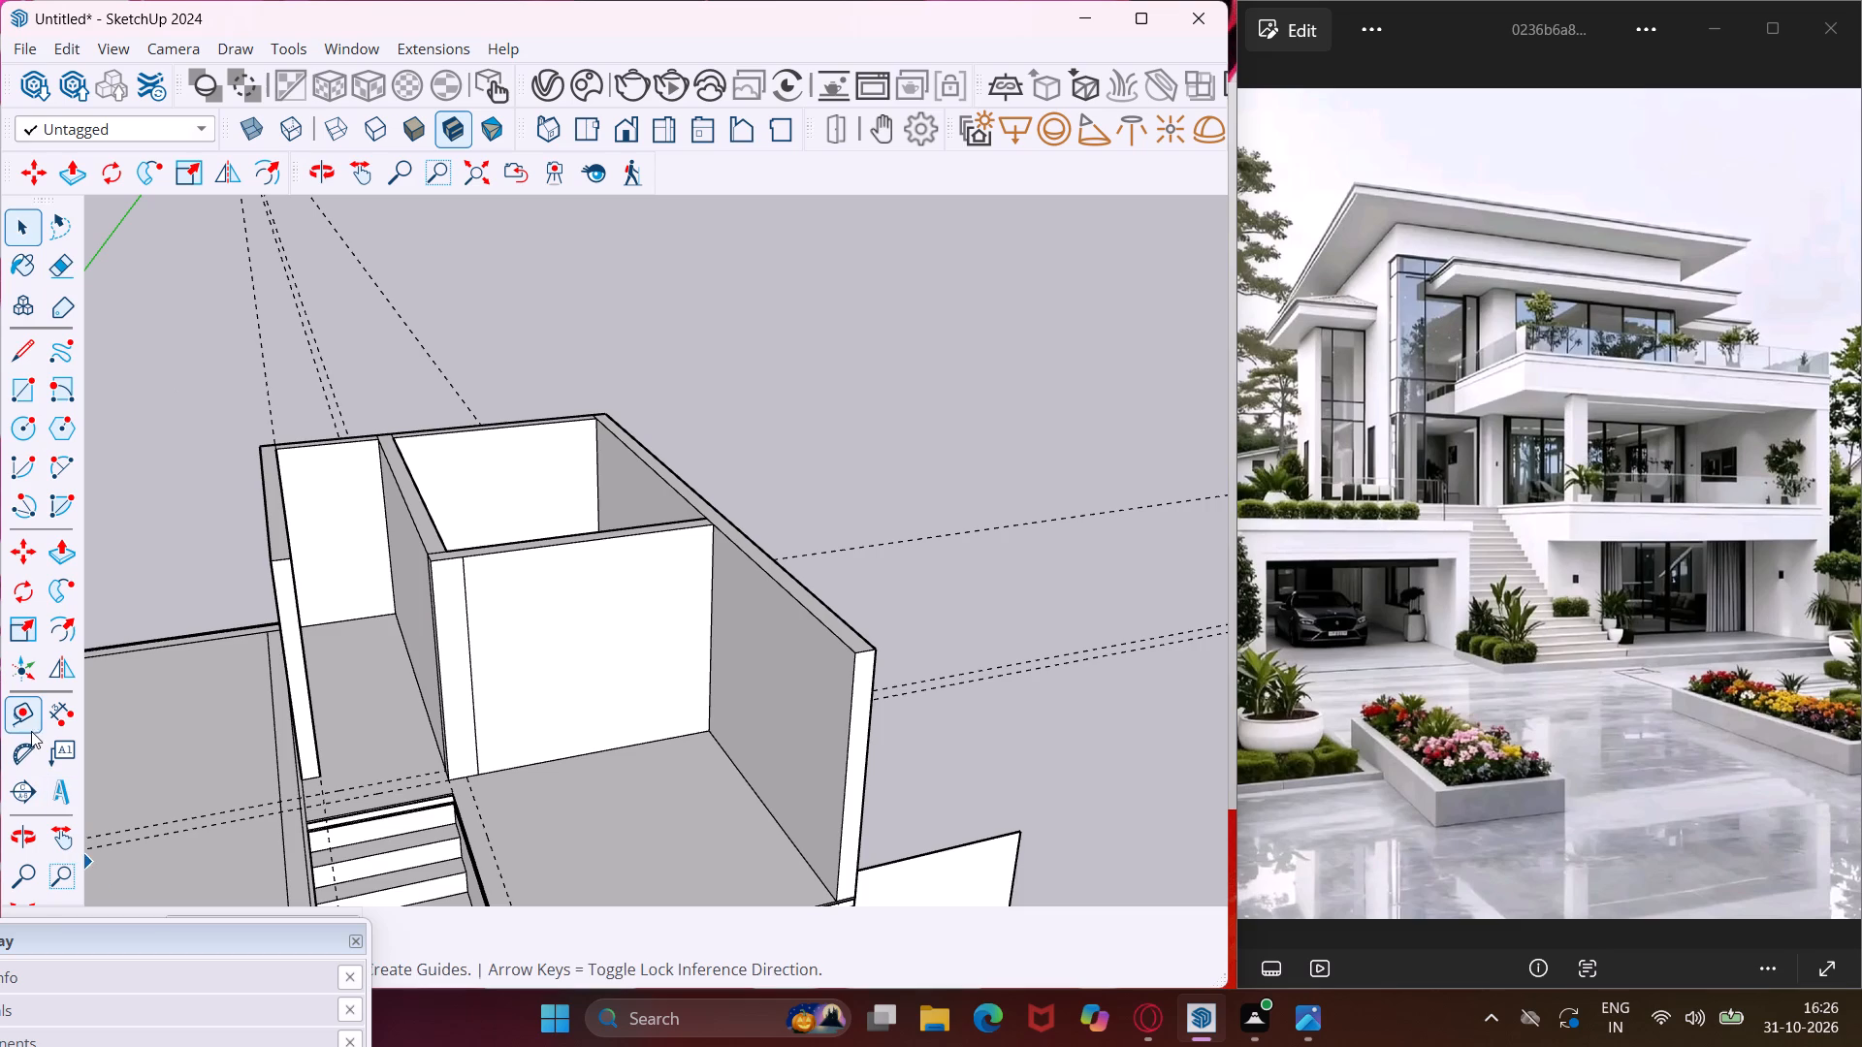
scroll(570, 523, up, 8)
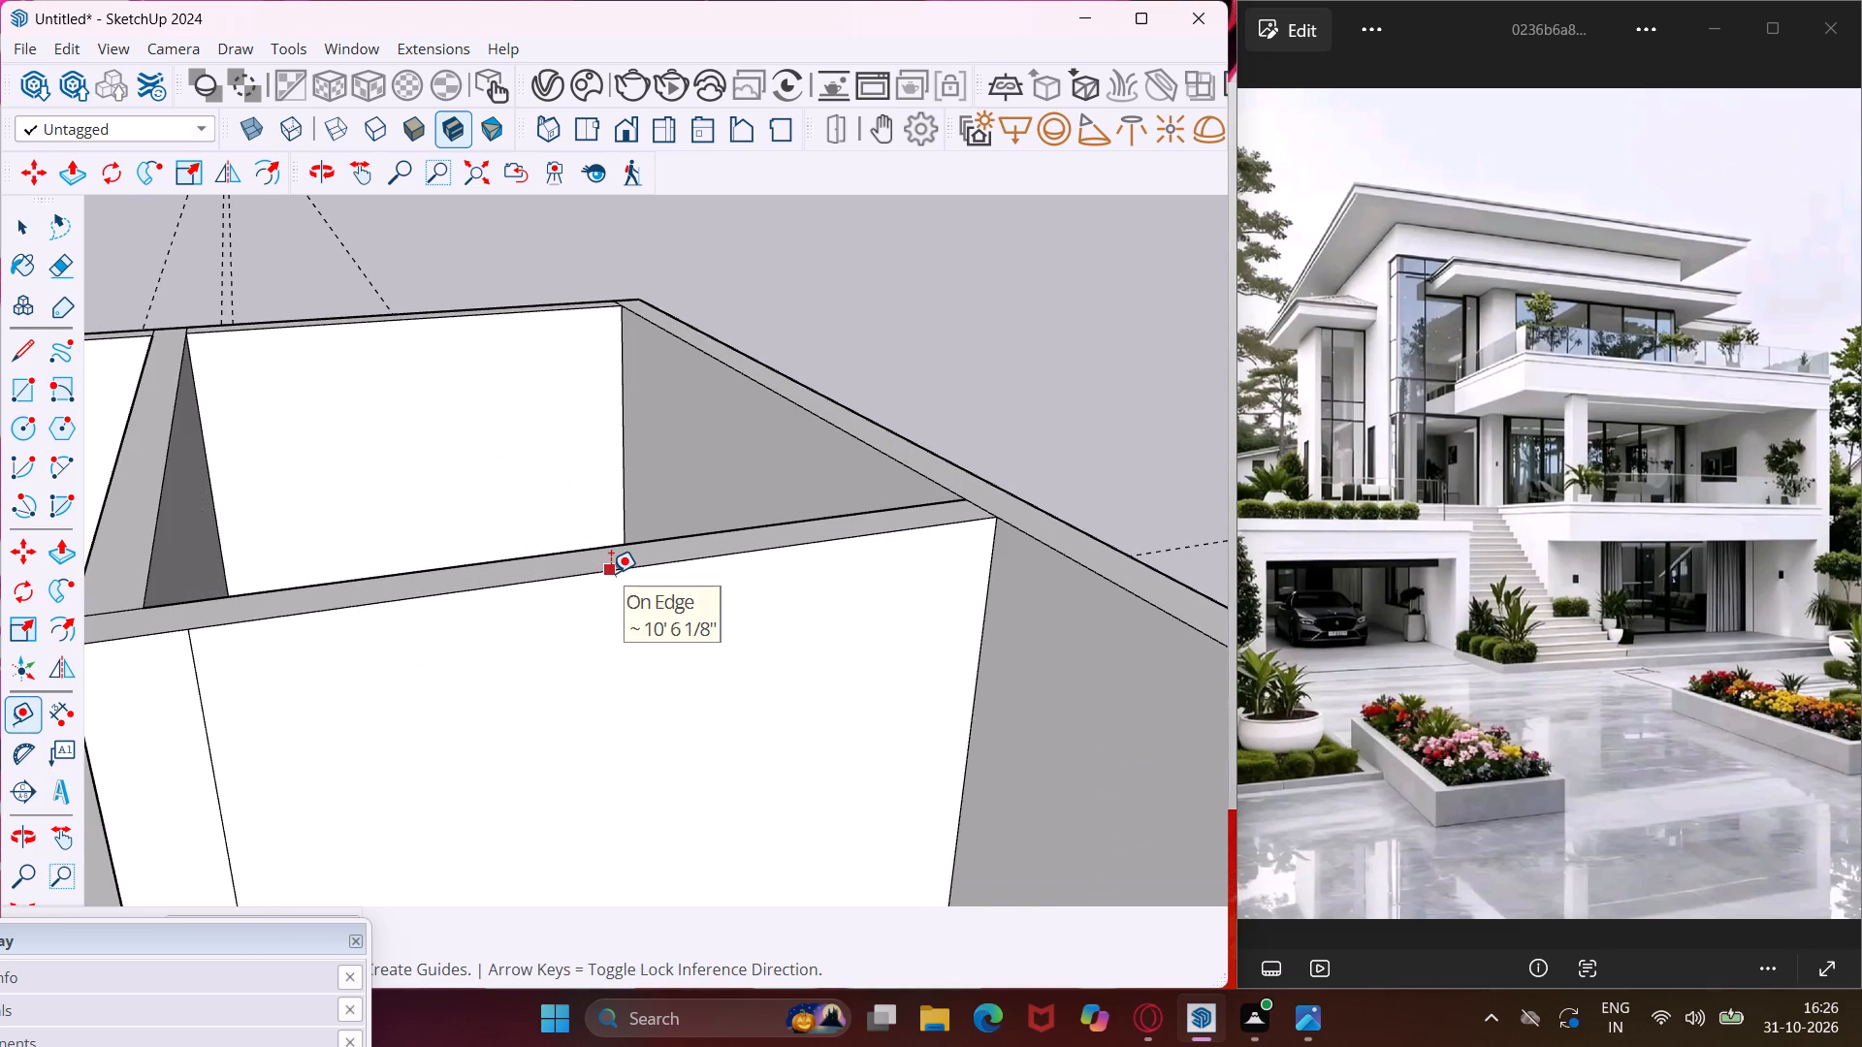
click(611, 573)
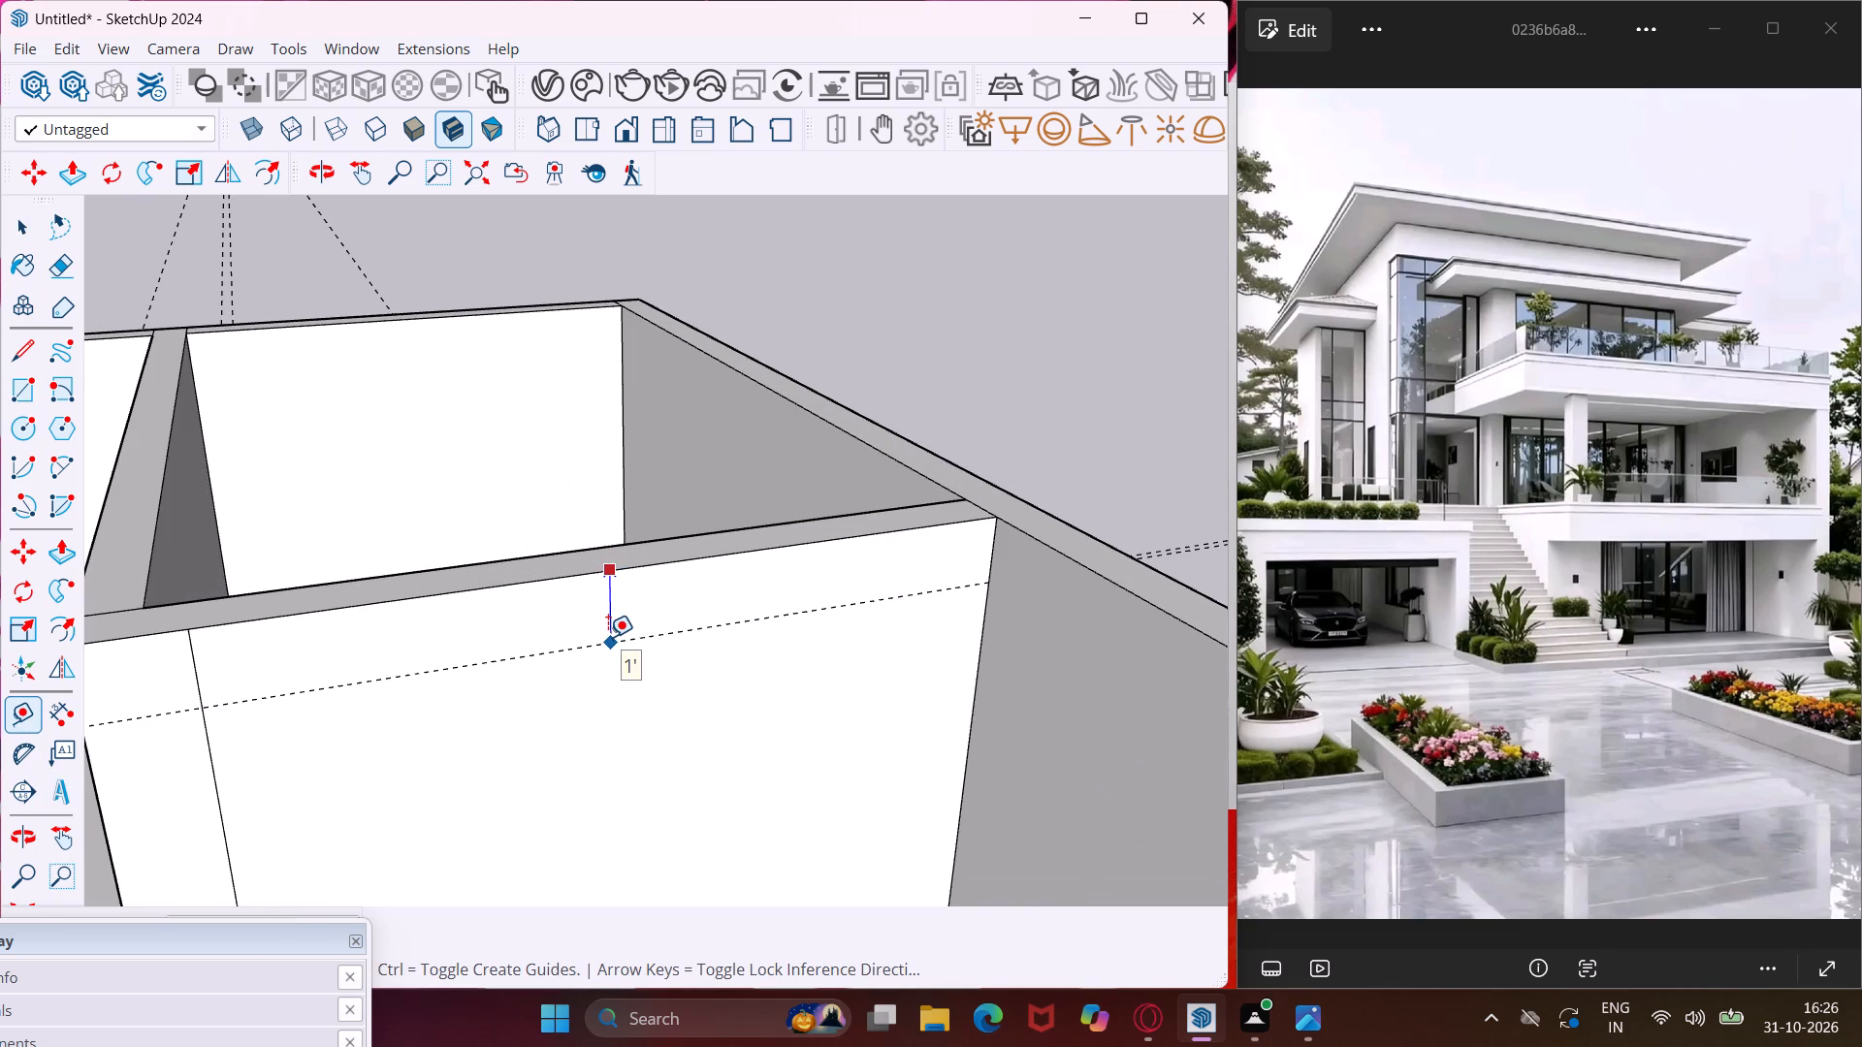
text(2')
key(Return)
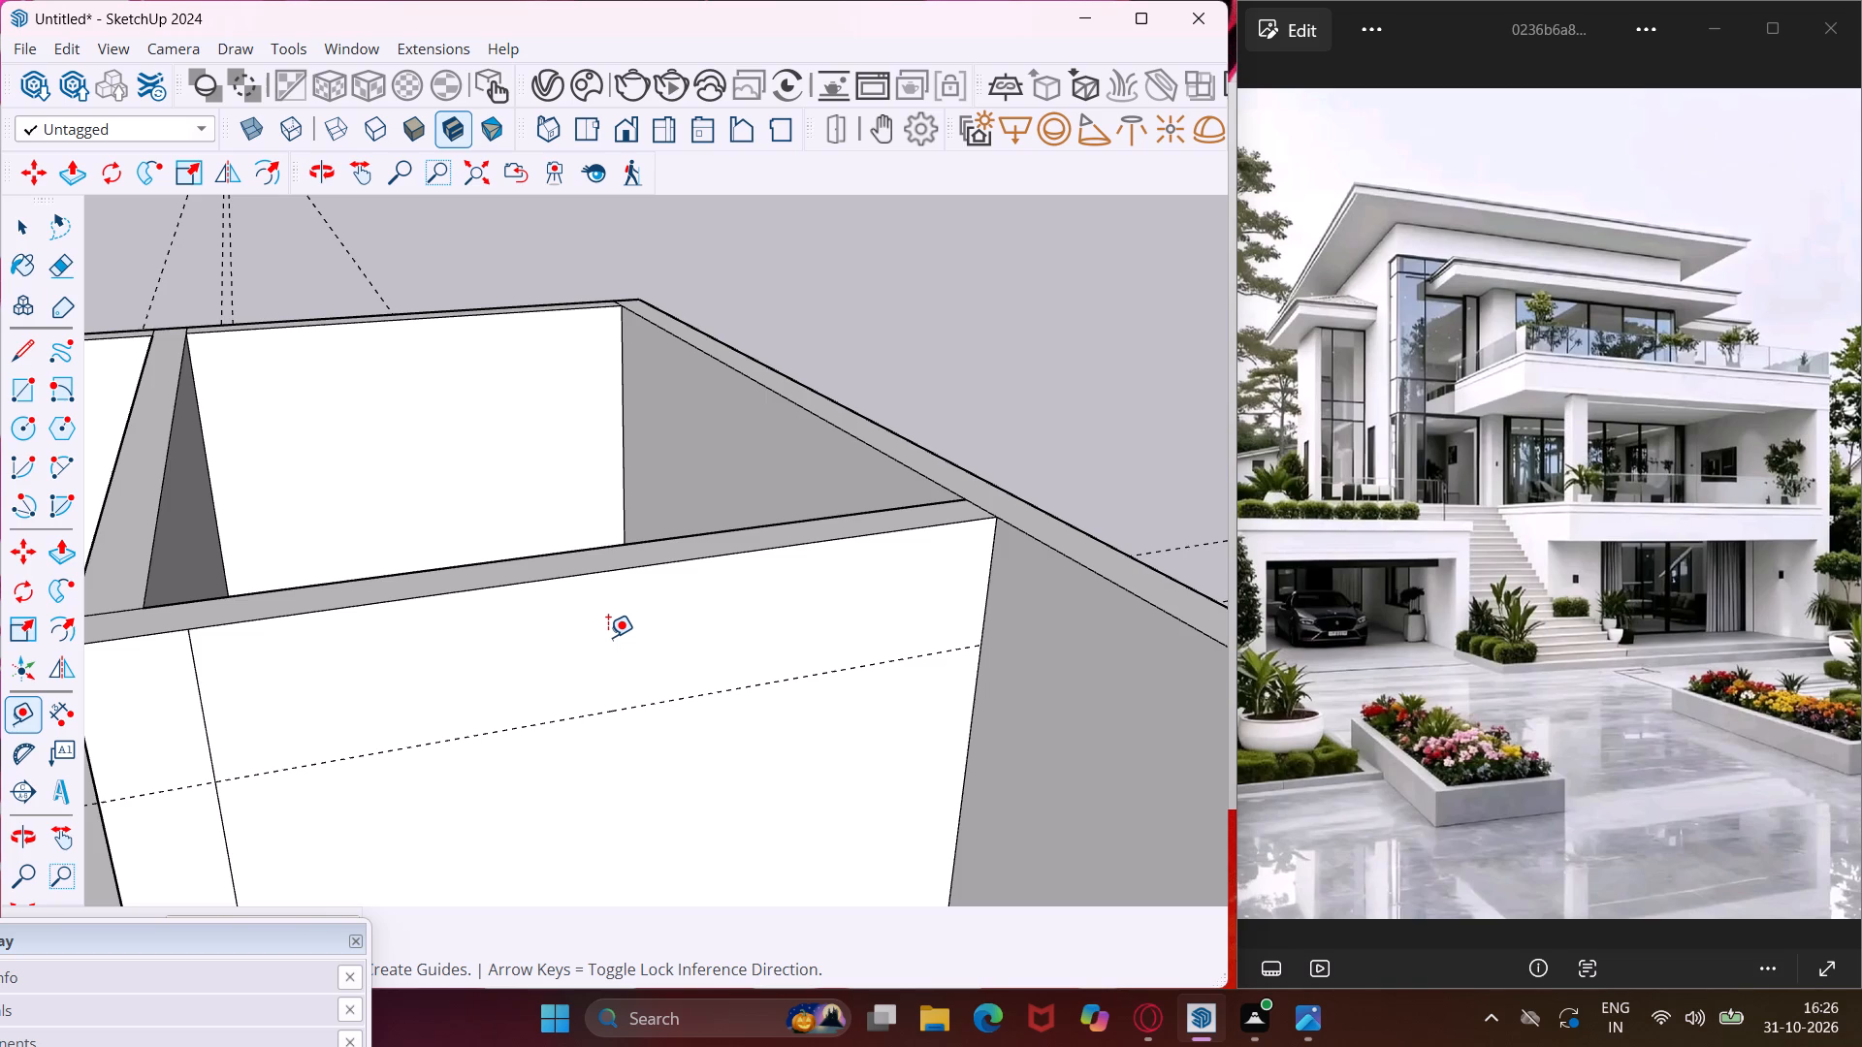
Draw a line along the 2' guide from the face's vertical dividing line to the corner at the outer wall.
middle_drag(608, 629, 638, 474)
scroll(638, 474, up, 1)
scroll(640, 465, down, 2)
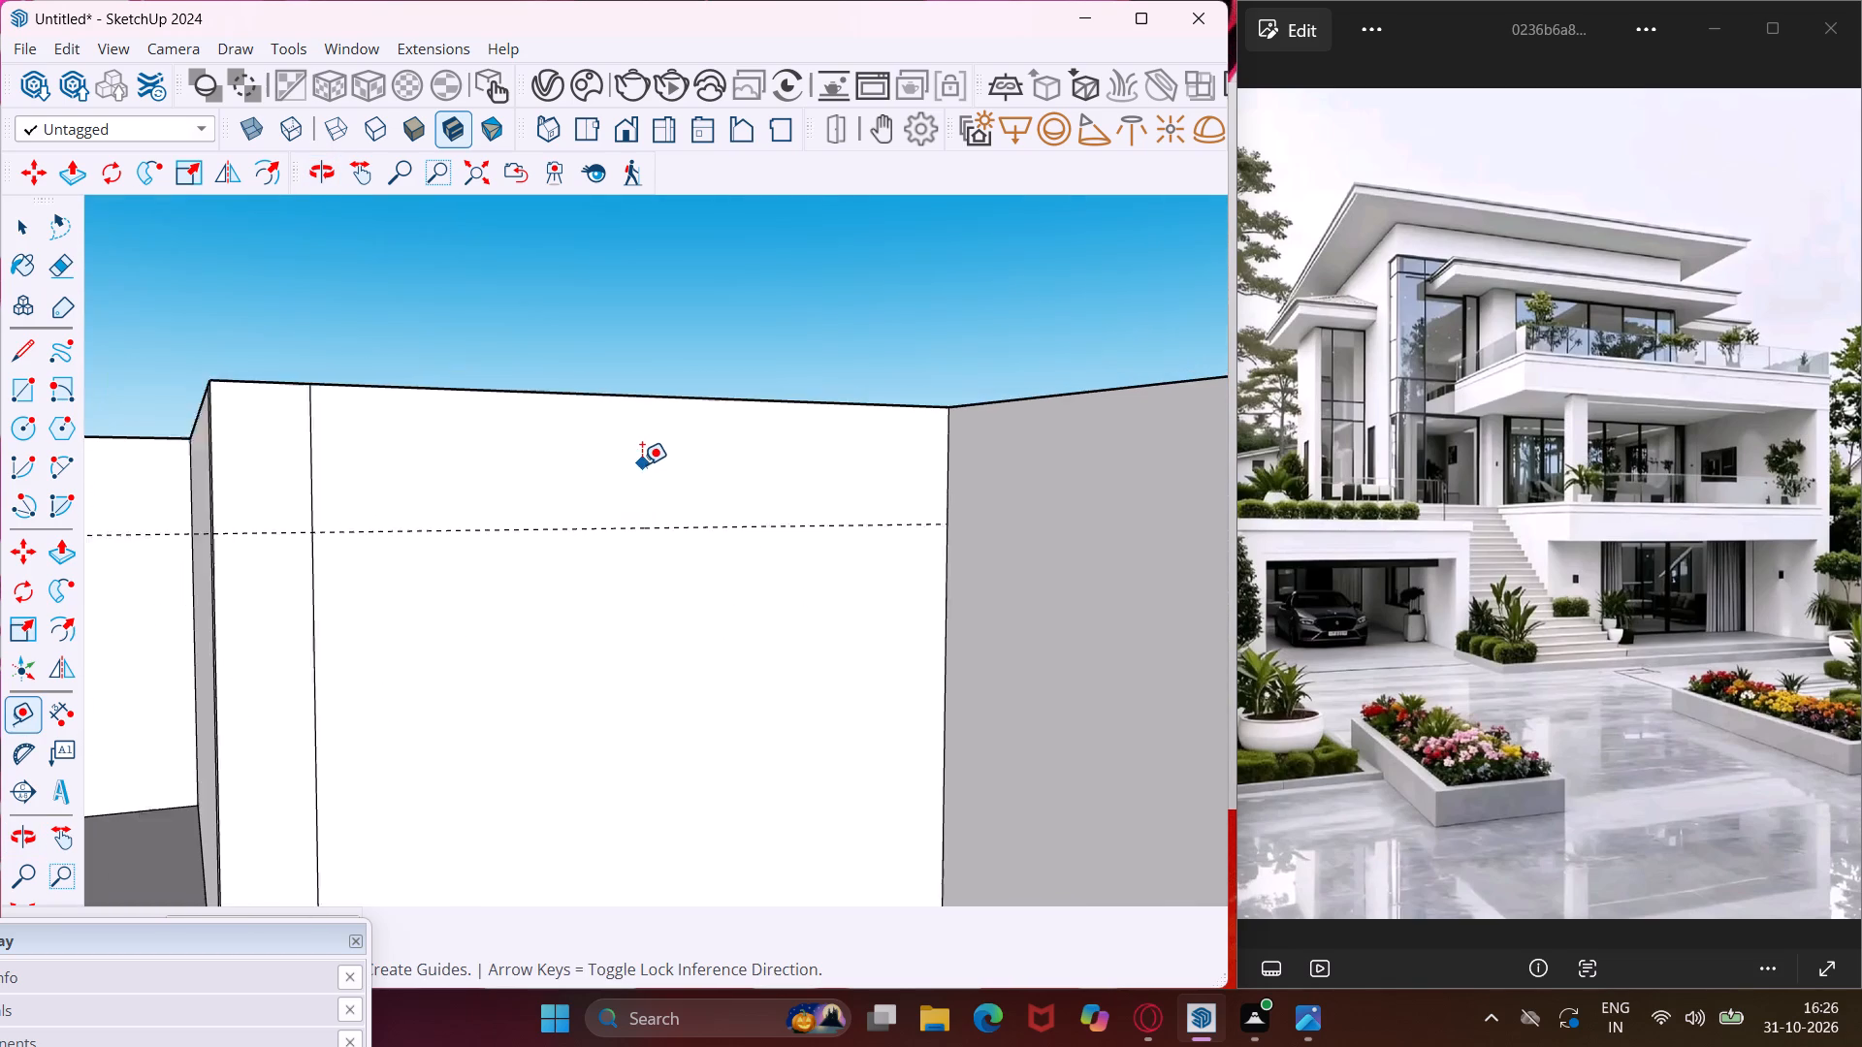
scroll(642, 464, down, 2)
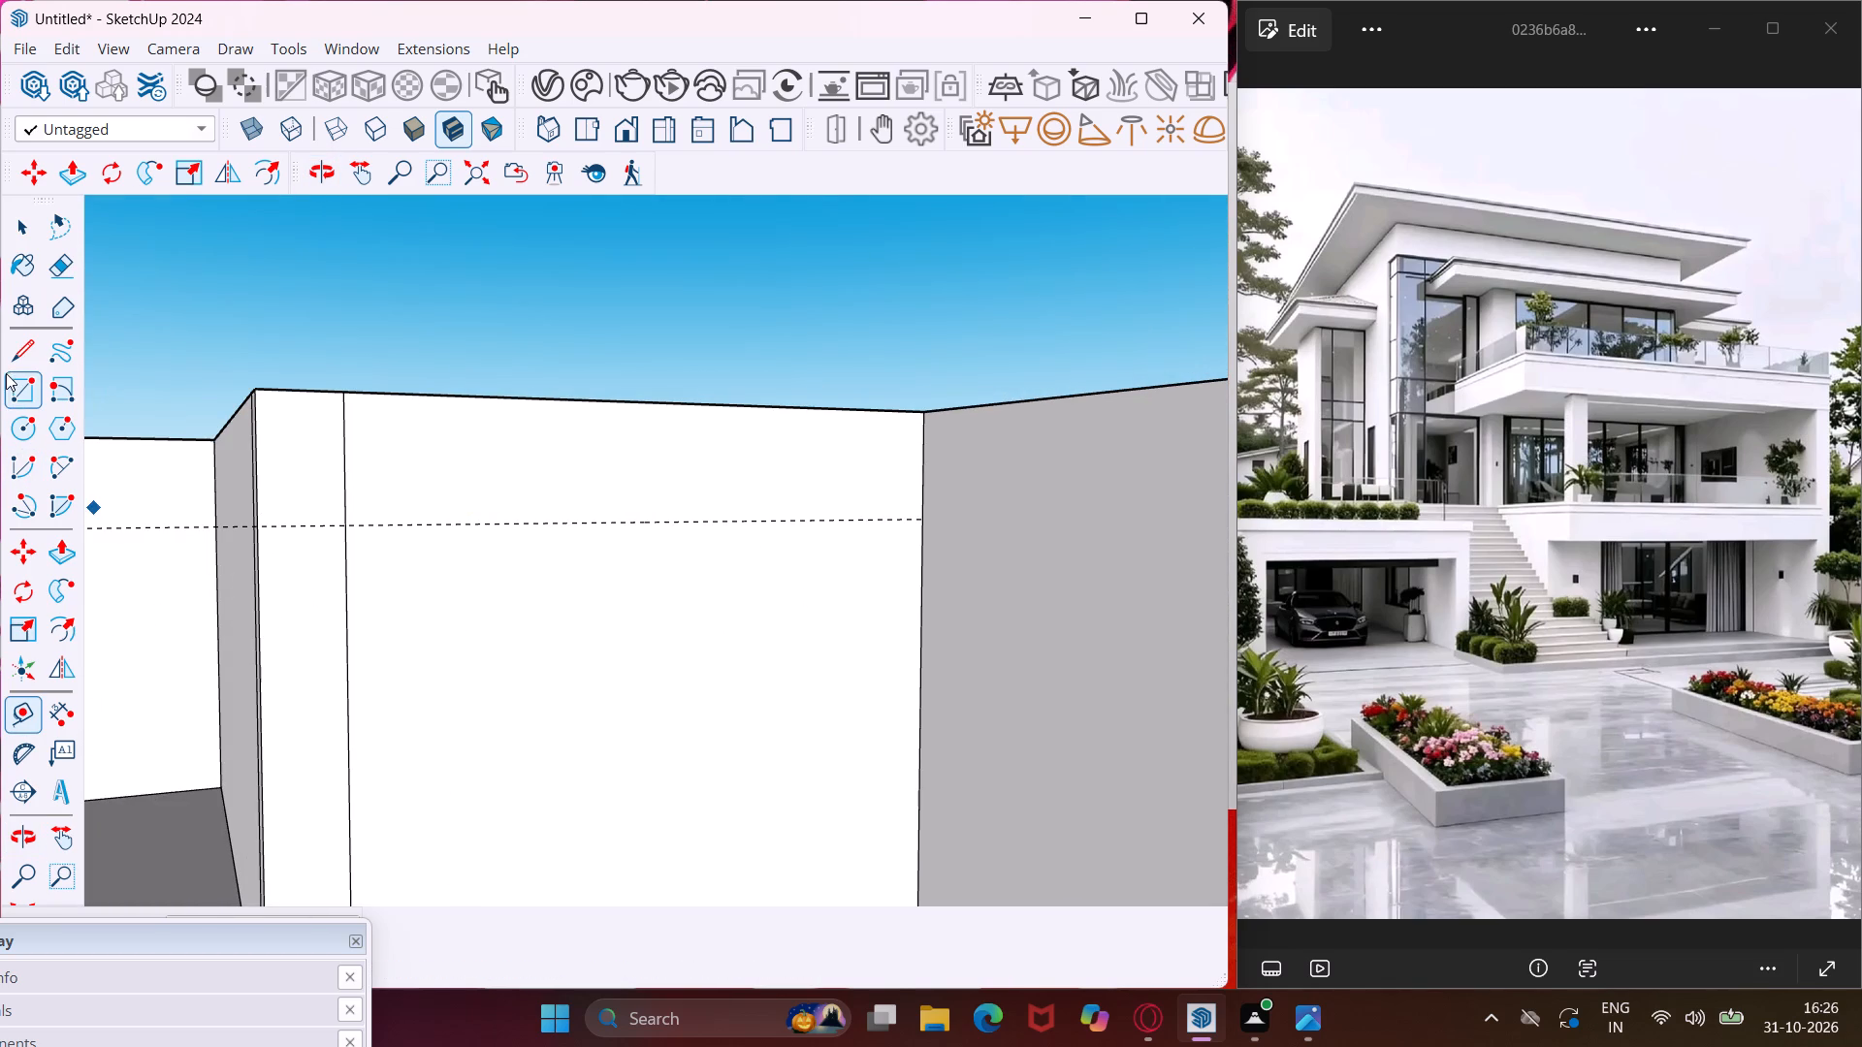
click(6, 365)
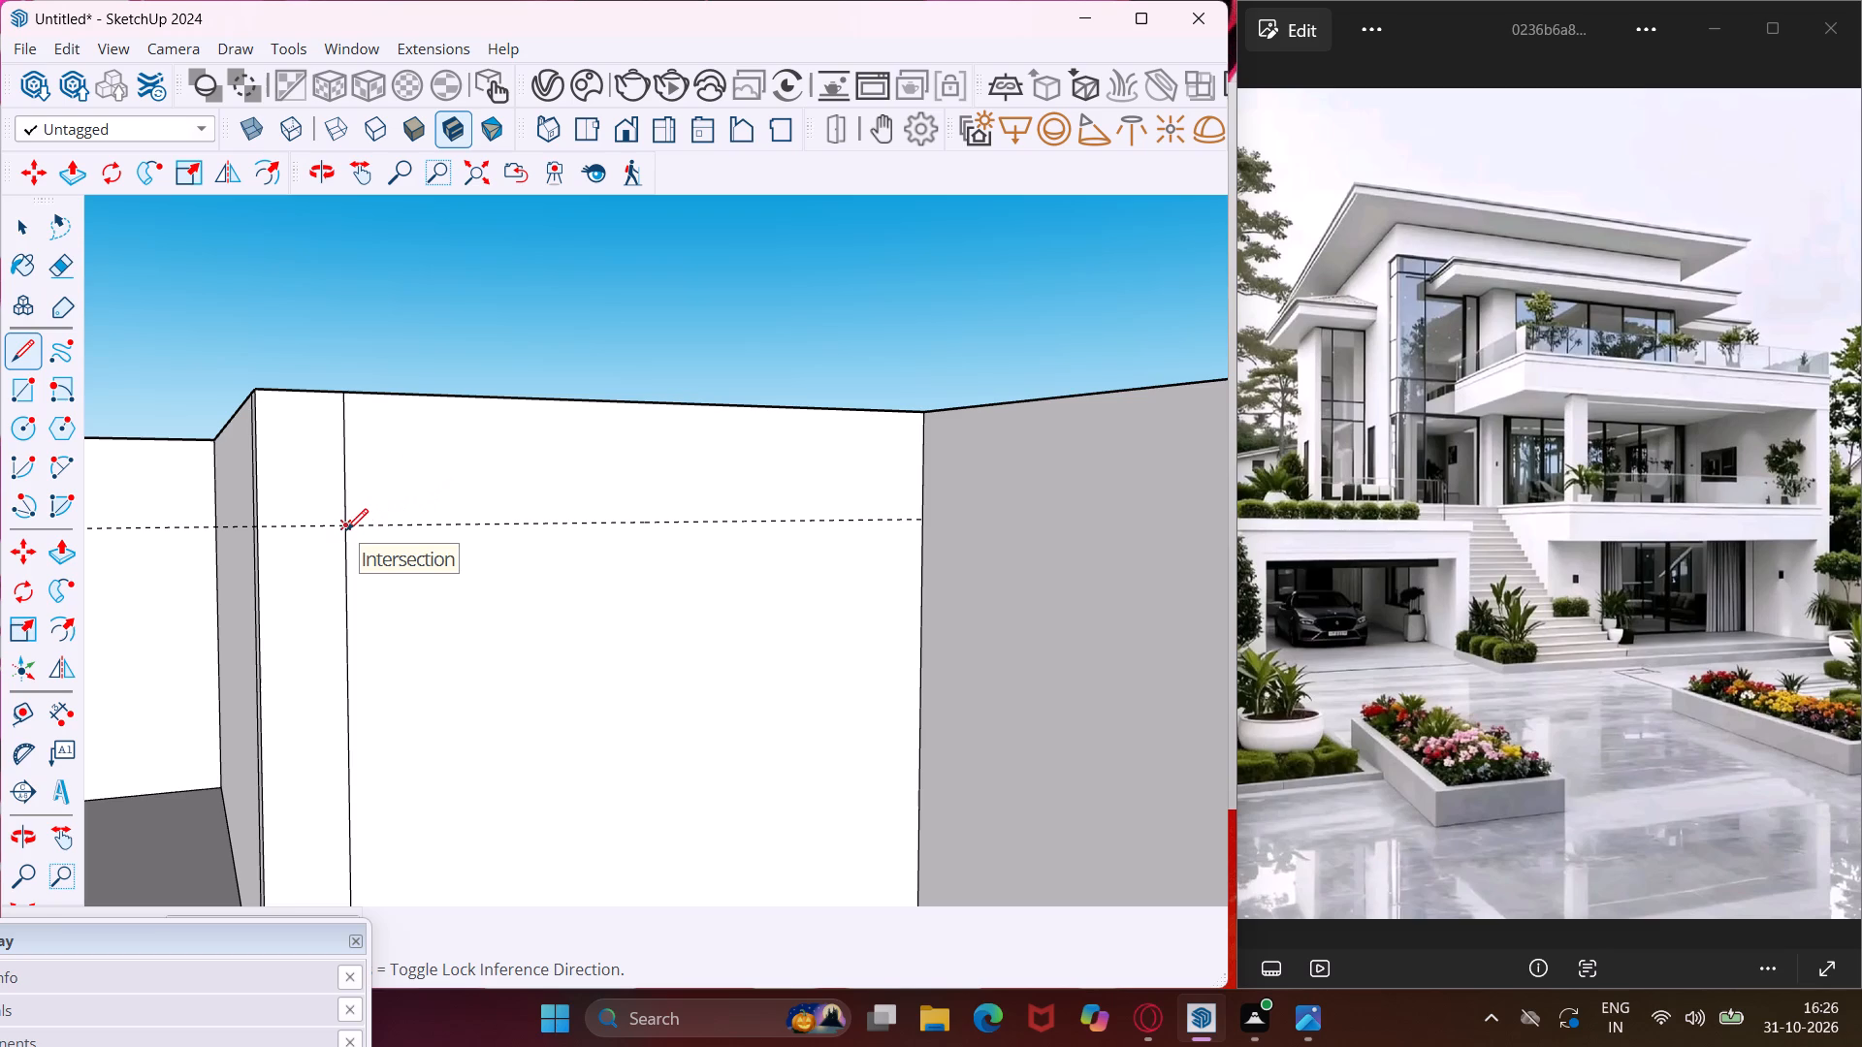
click(342, 526)
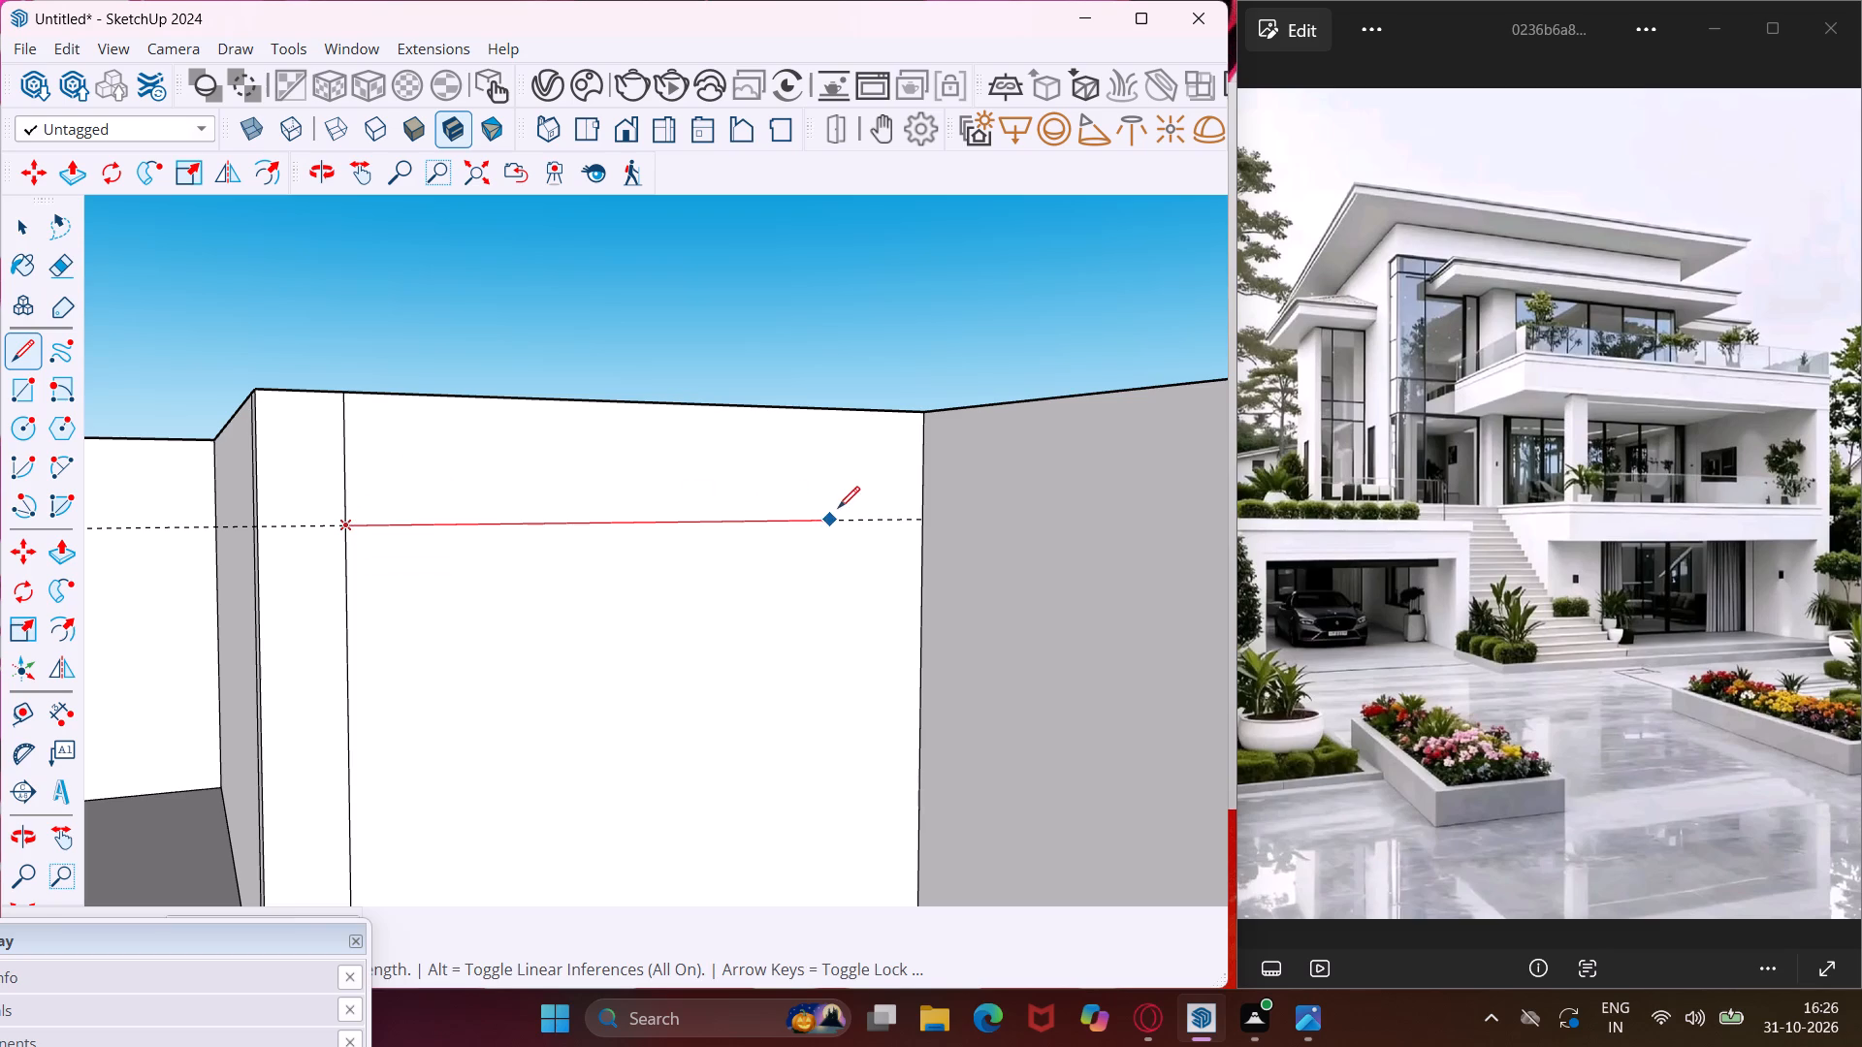
click(922, 517)
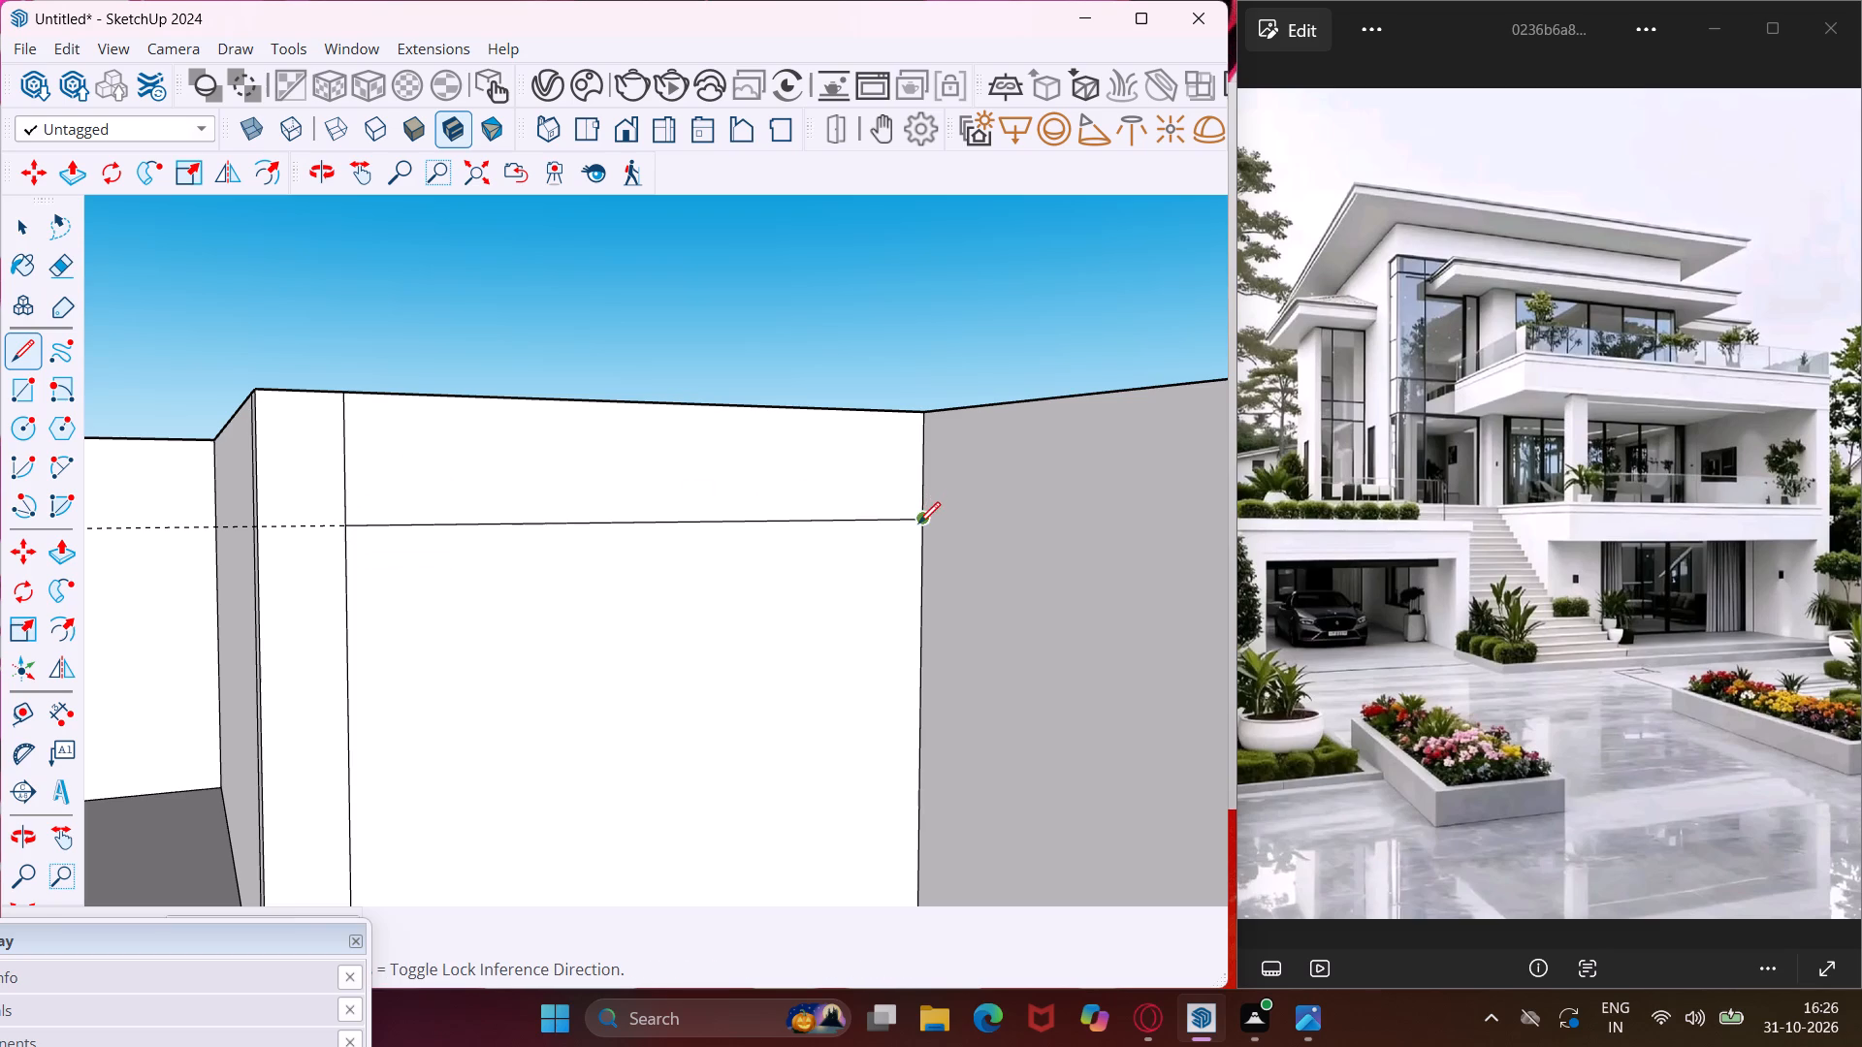
scroll(680, 492, down, 6)
middle_drag(672, 479, 739, 676)
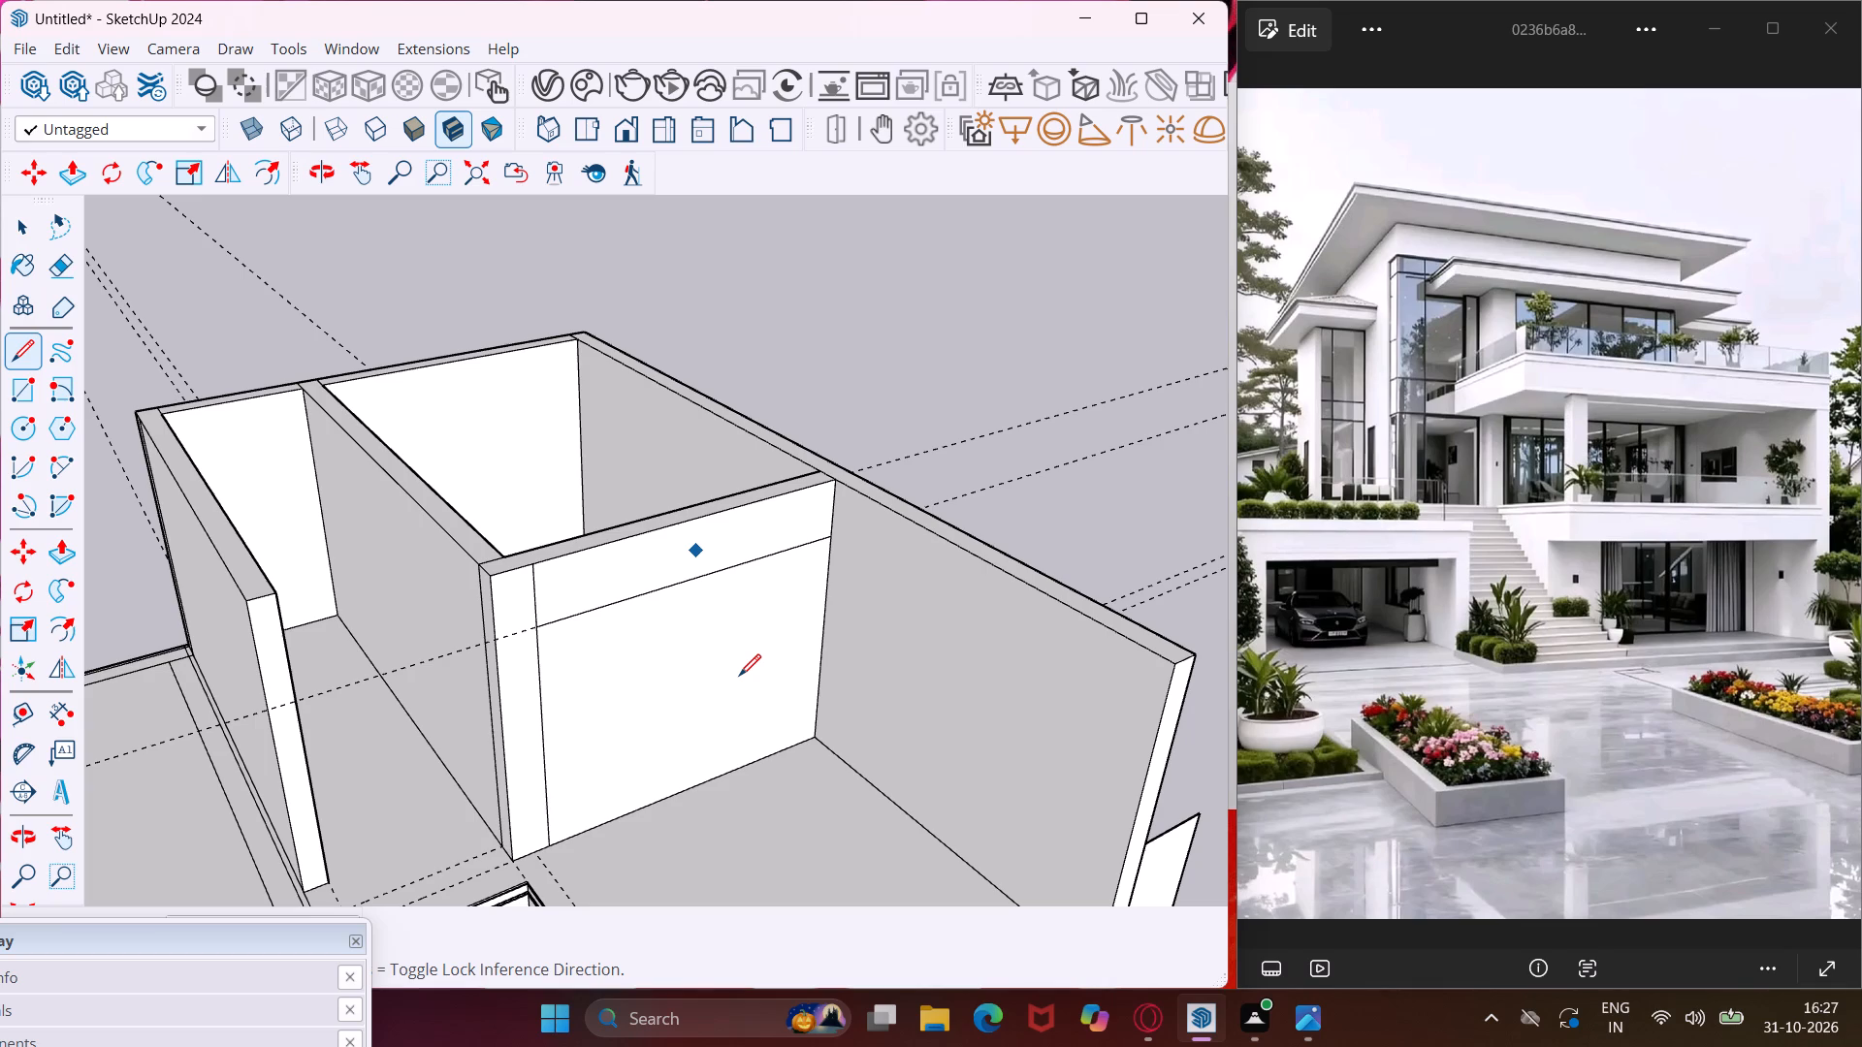
key(Escape)
key(space)
Copy the cross-wall face below the 2' line into the open space beyond the outer wall.
scroll(675, 647, up, 4)
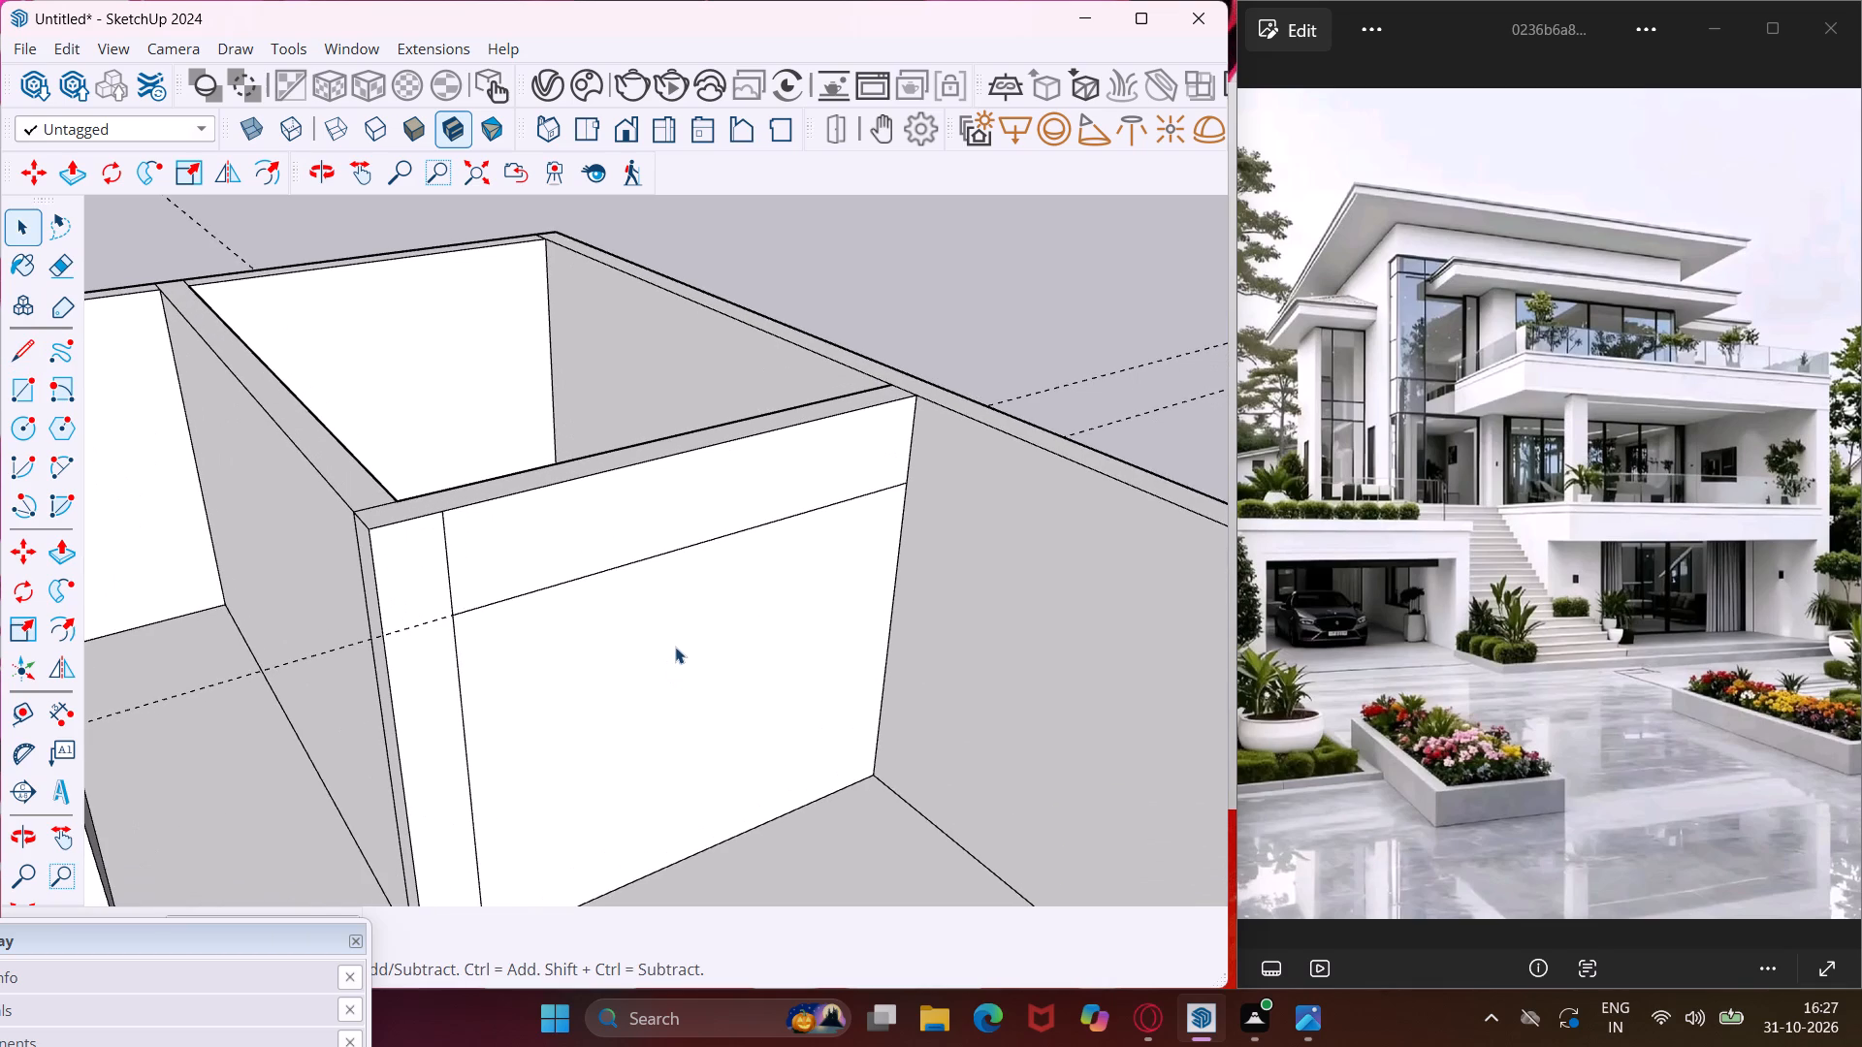
click(675, 647)
key(m)
click(675, 647)
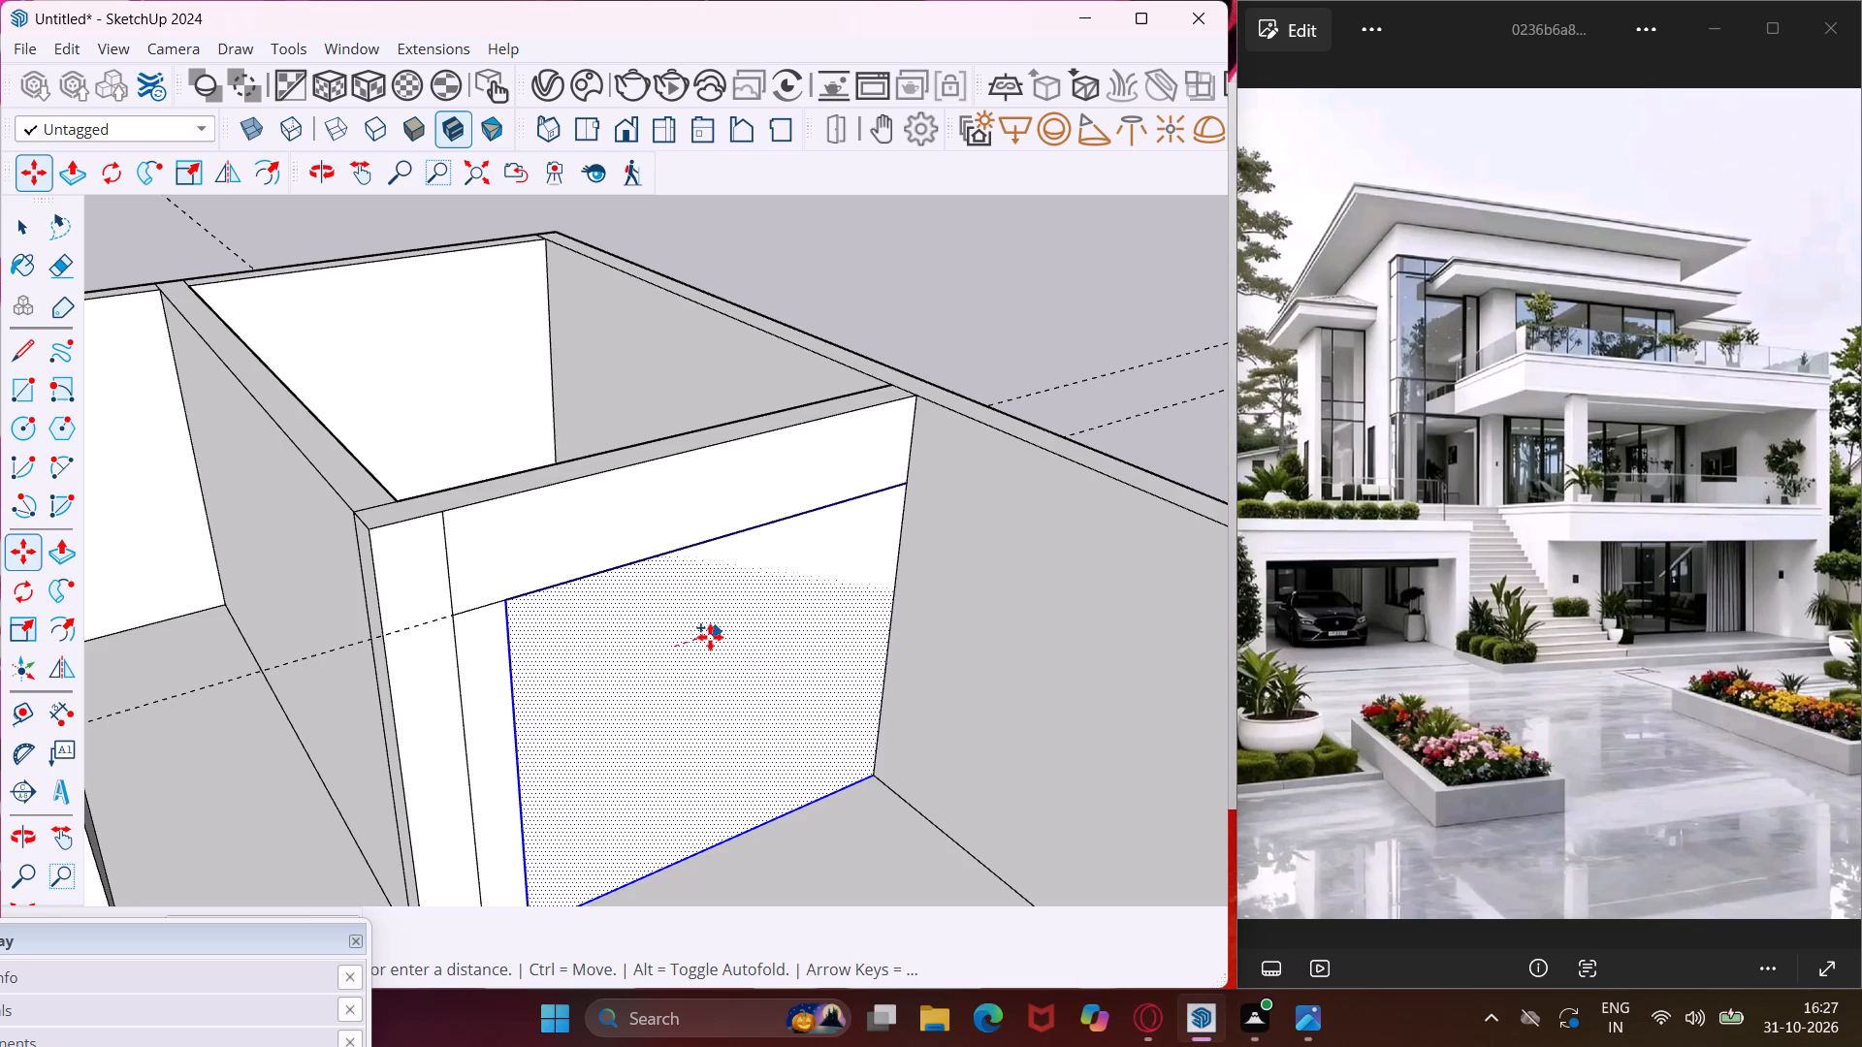
scroll(710, 637, down, 4)
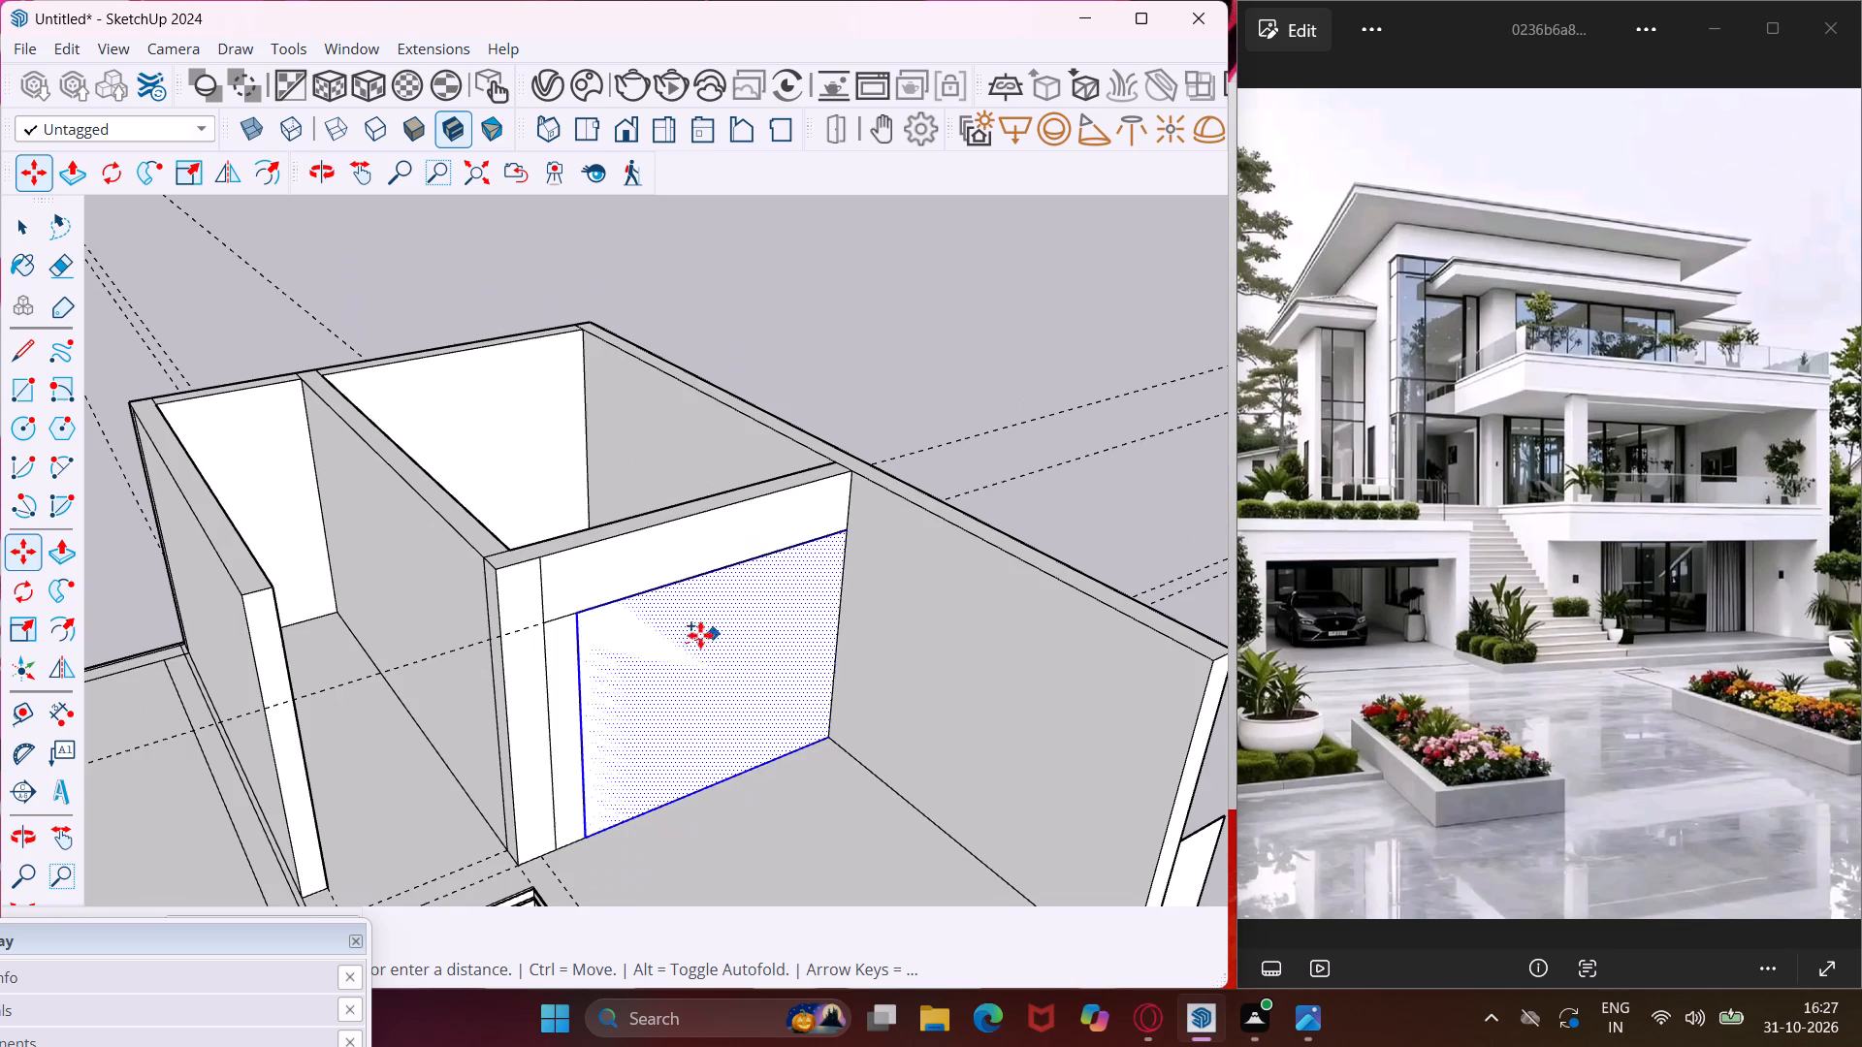
middle_drag(644, 622, 446, 633)
scroll(446, 633, down, 5)
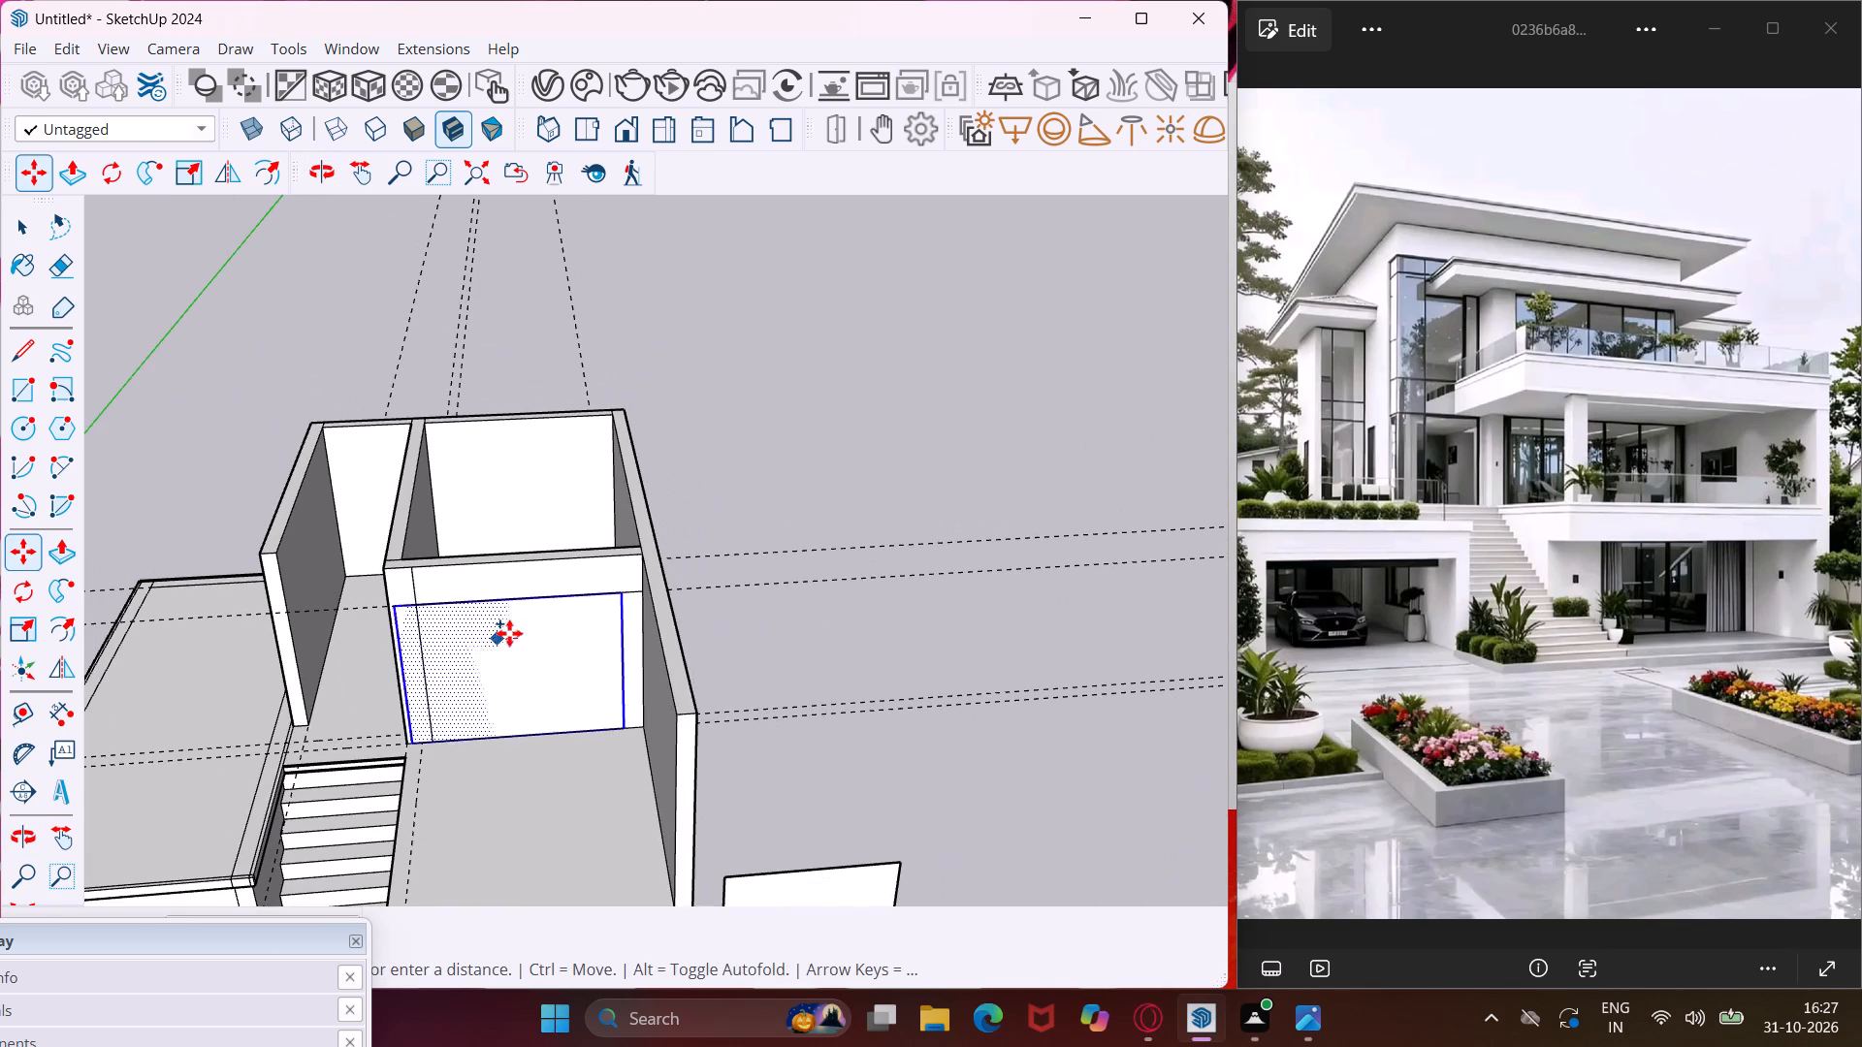
click(852, 618)
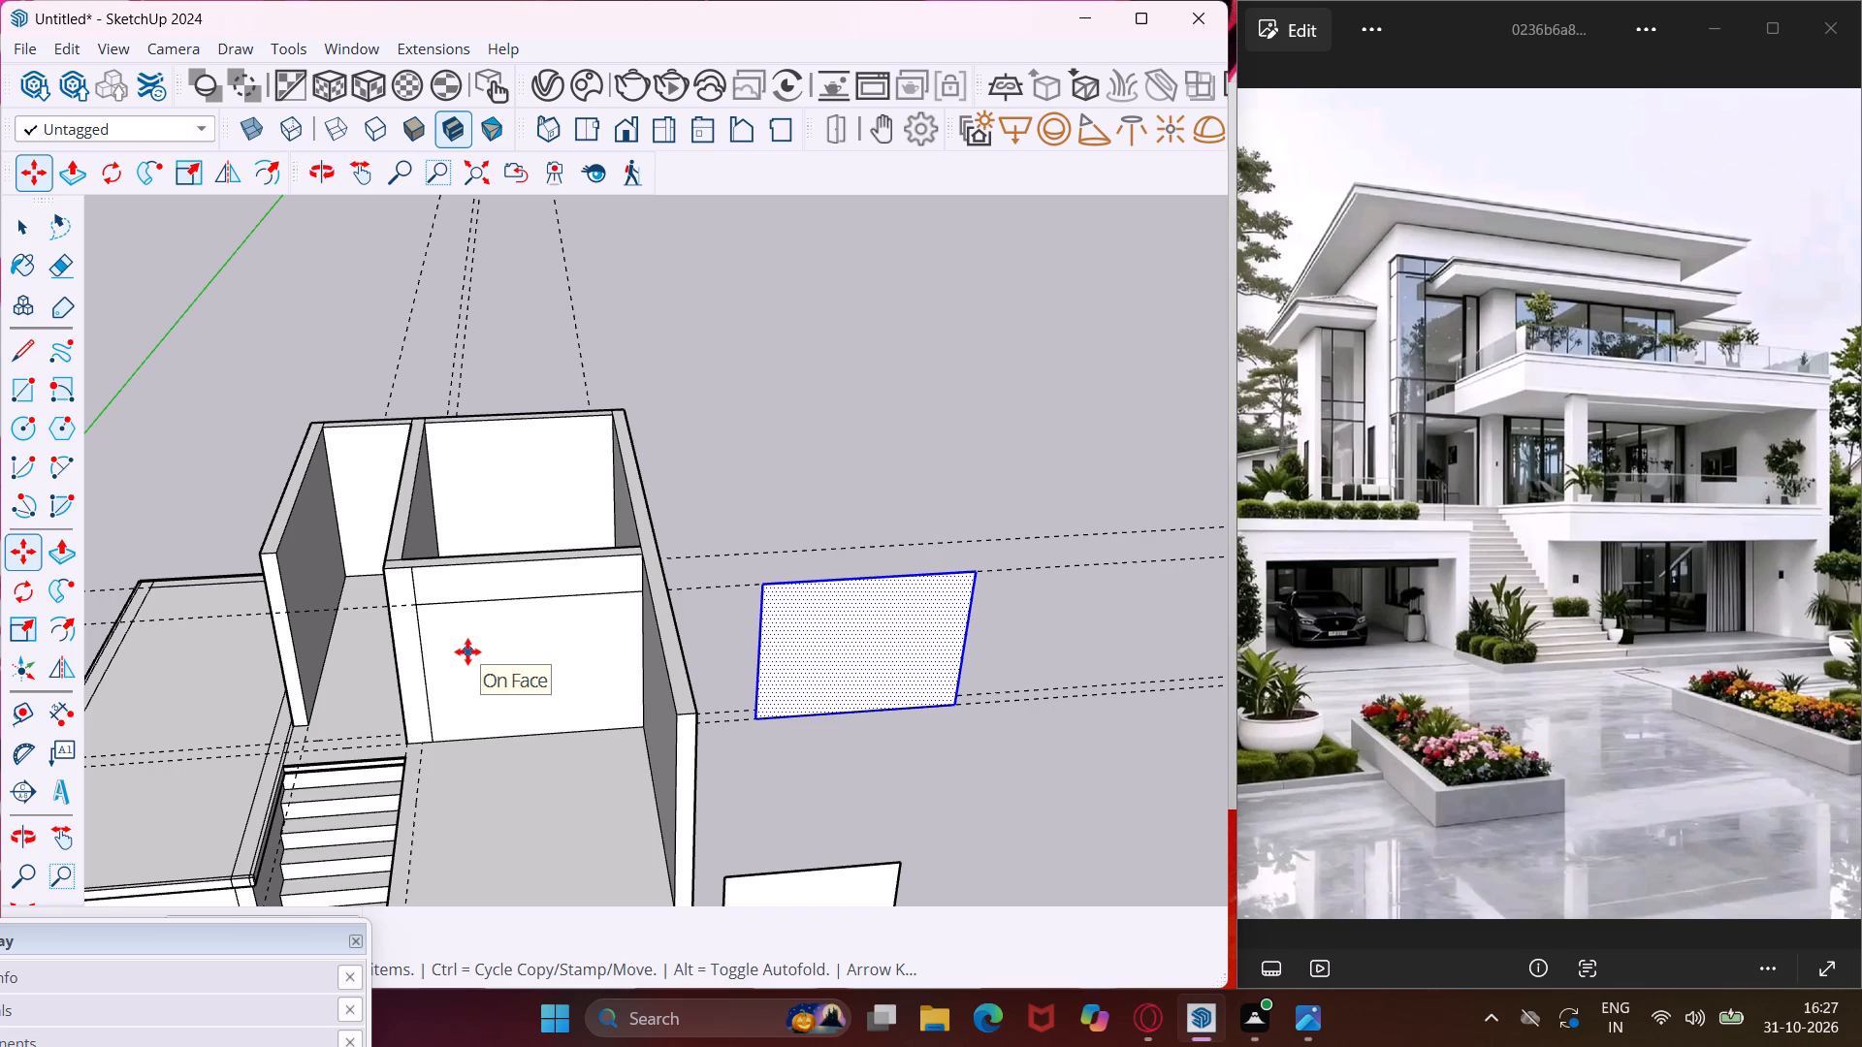
key(Escape)
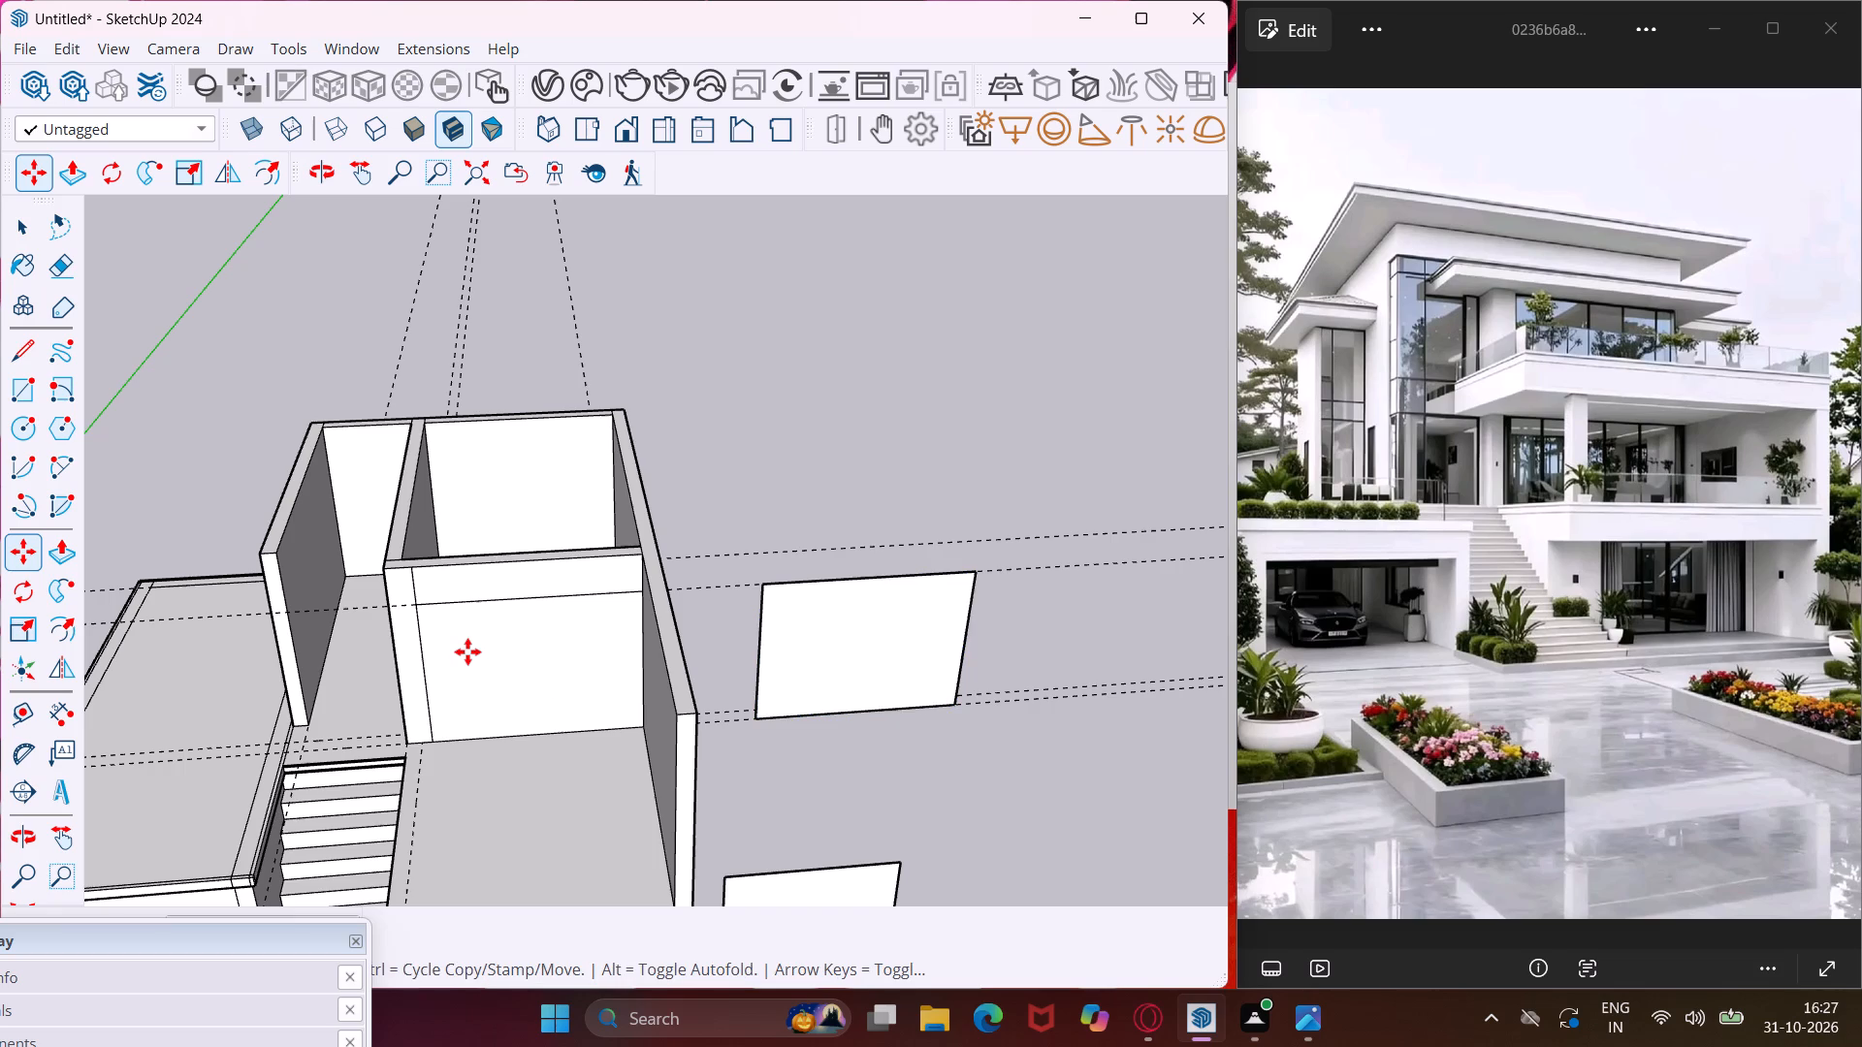
key(Escape)
key(space)
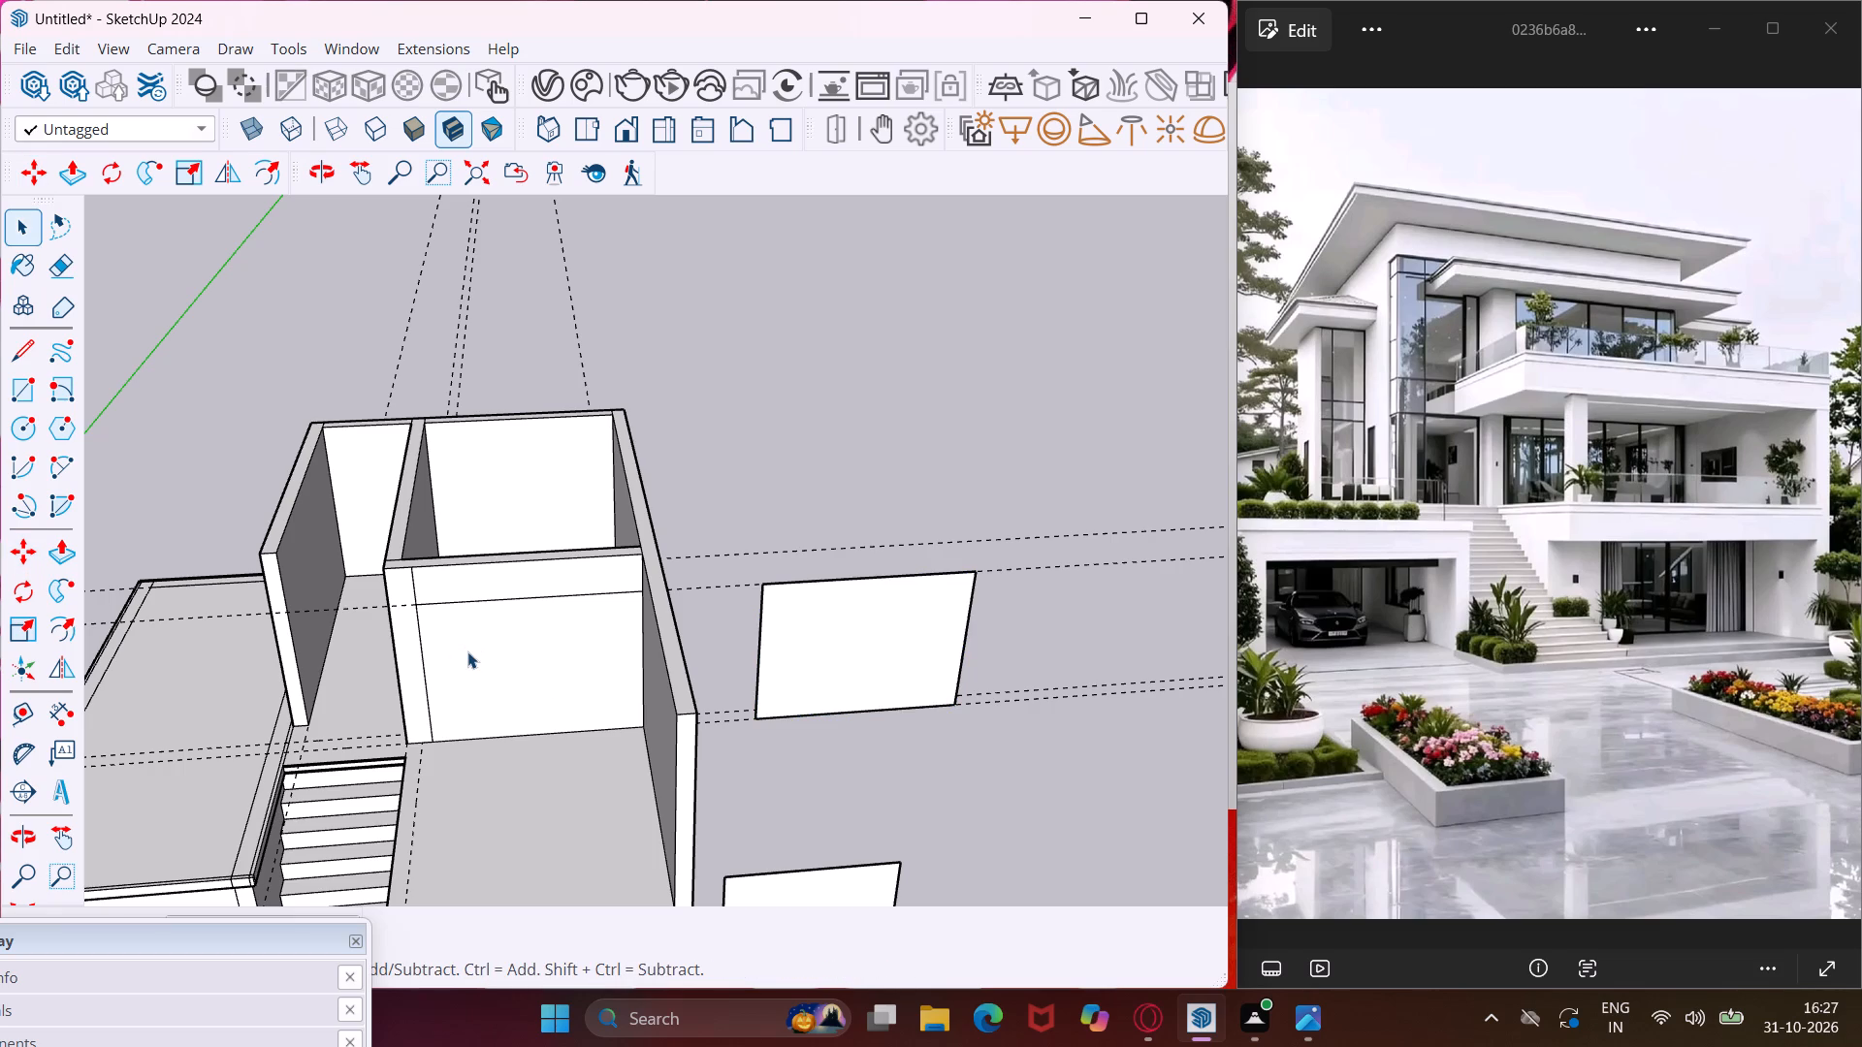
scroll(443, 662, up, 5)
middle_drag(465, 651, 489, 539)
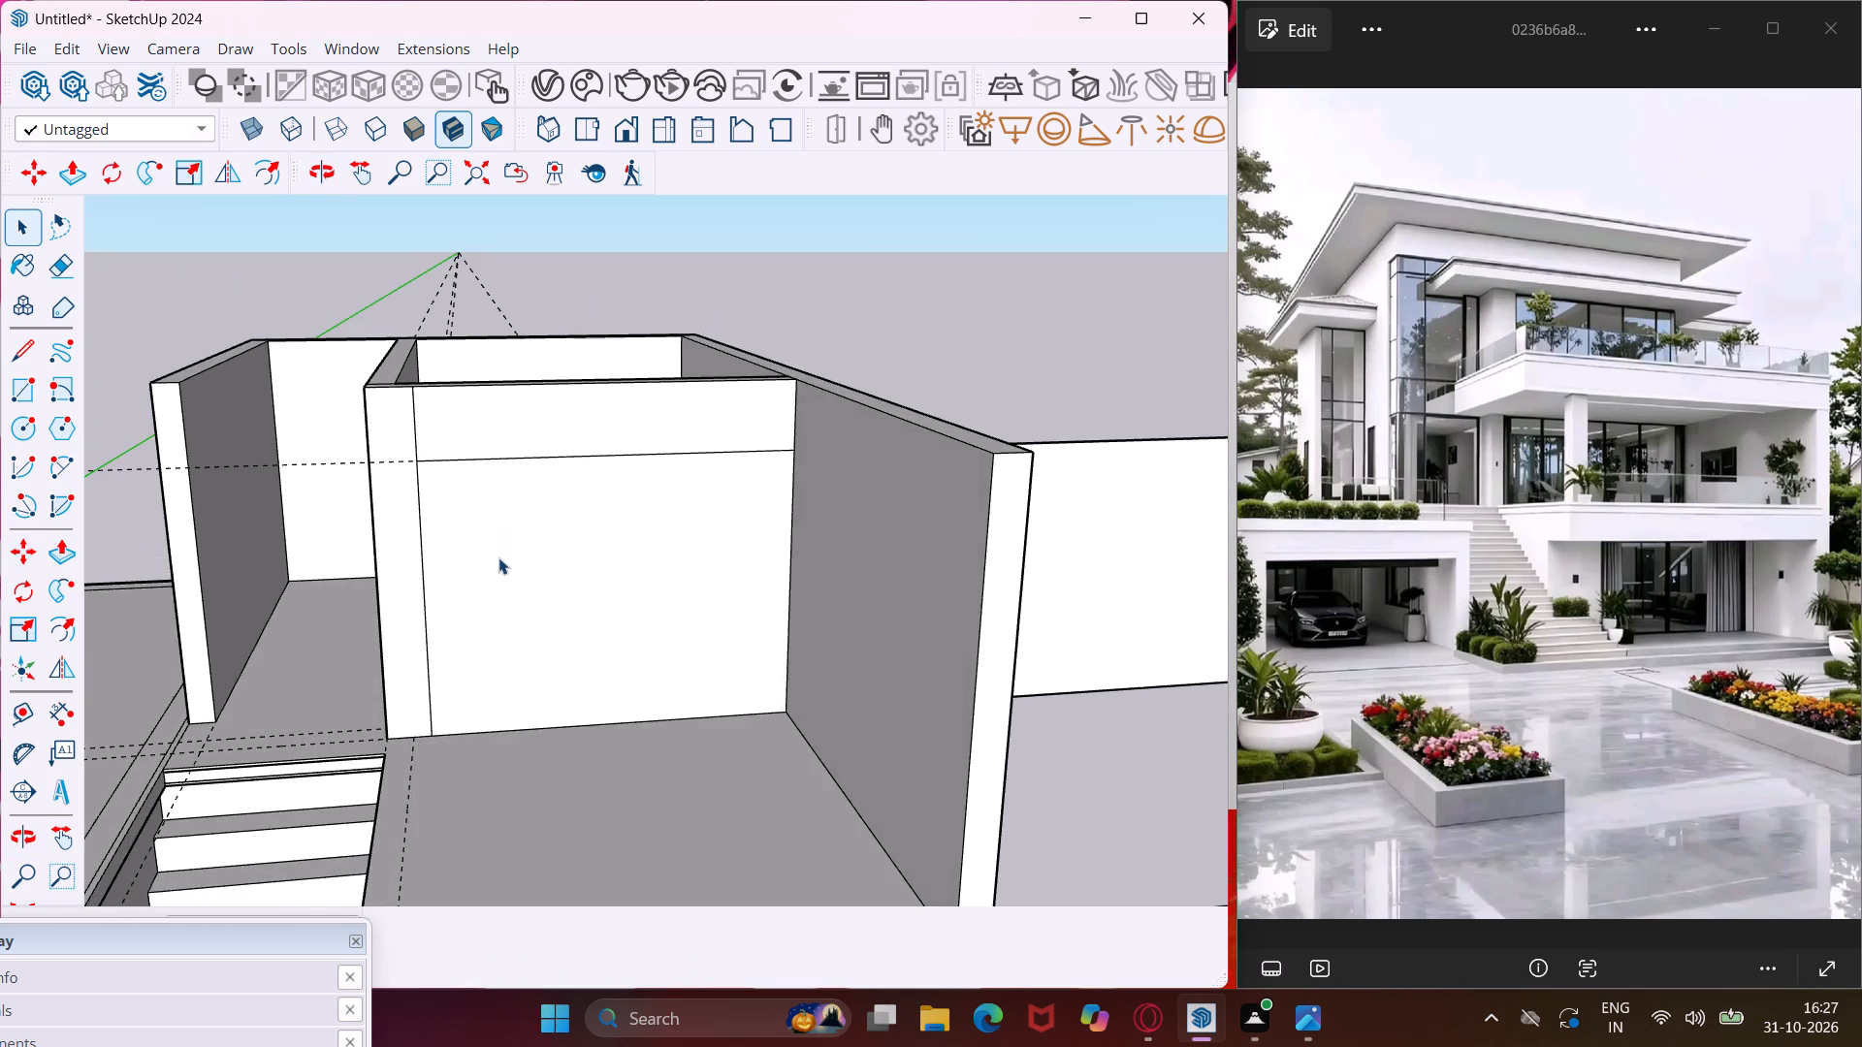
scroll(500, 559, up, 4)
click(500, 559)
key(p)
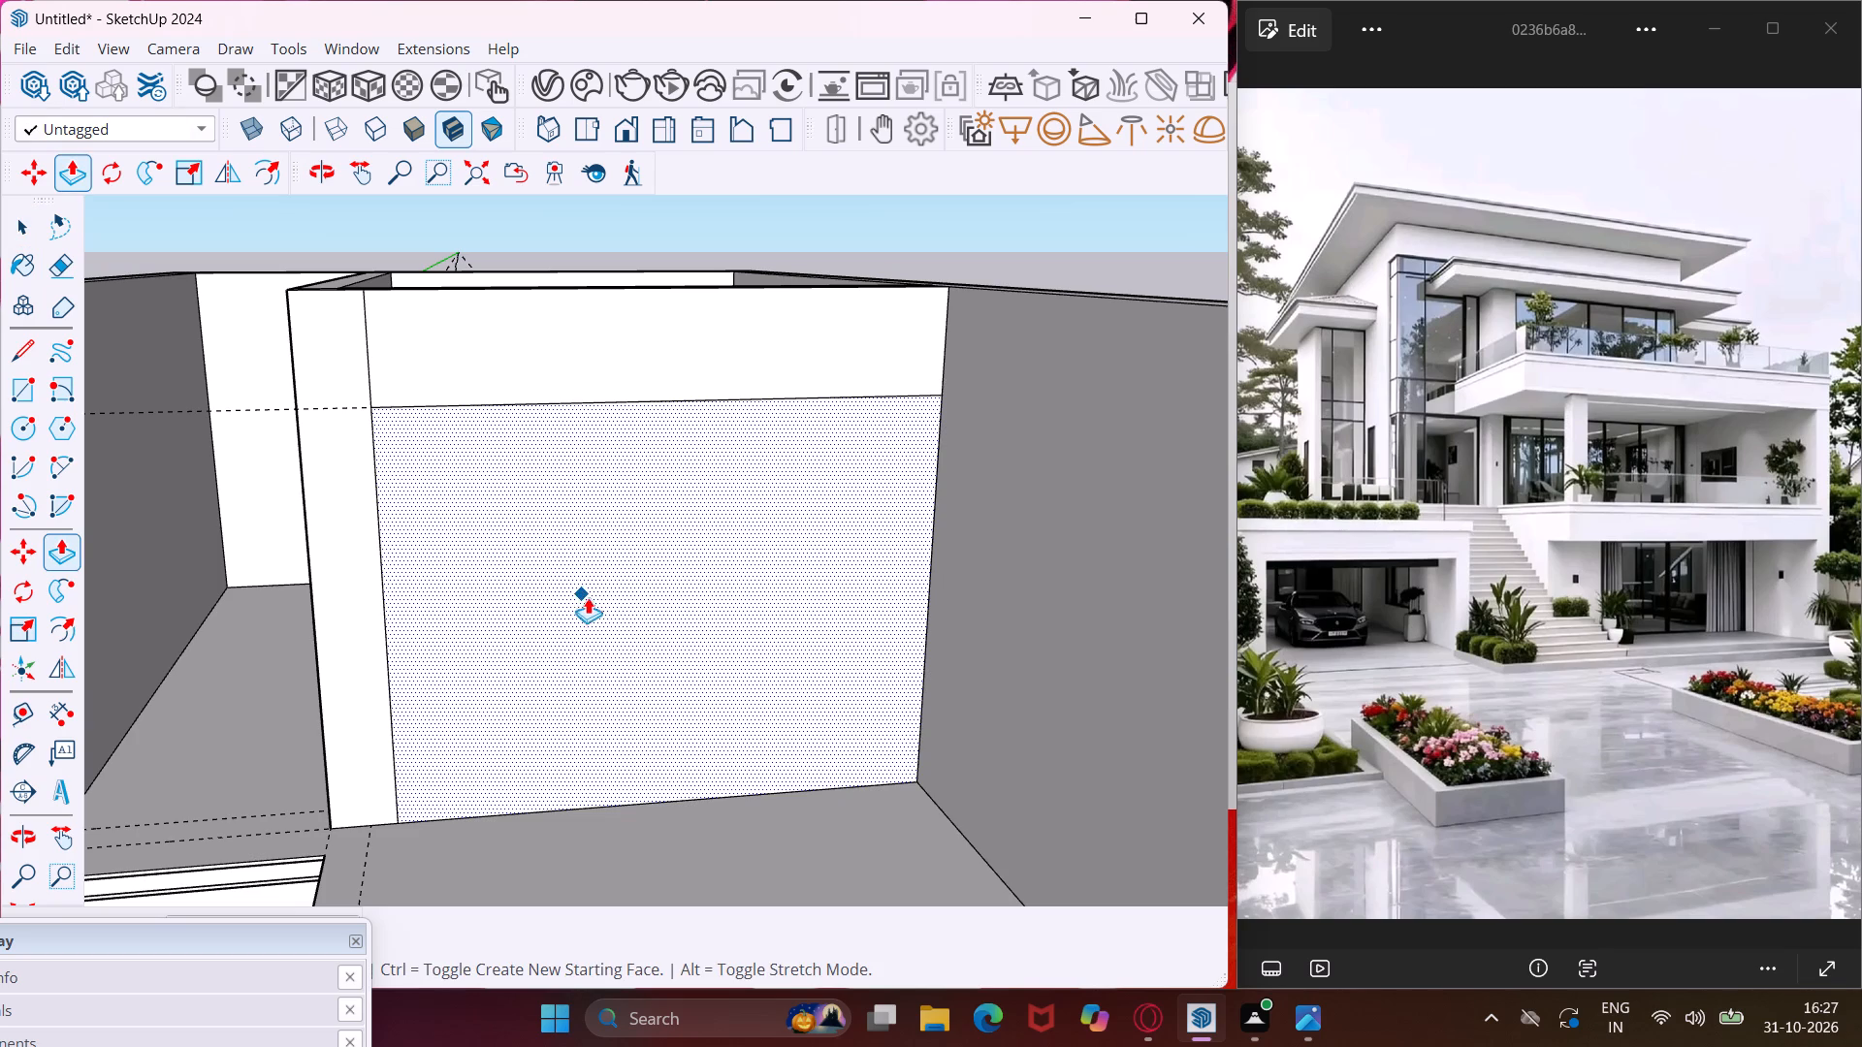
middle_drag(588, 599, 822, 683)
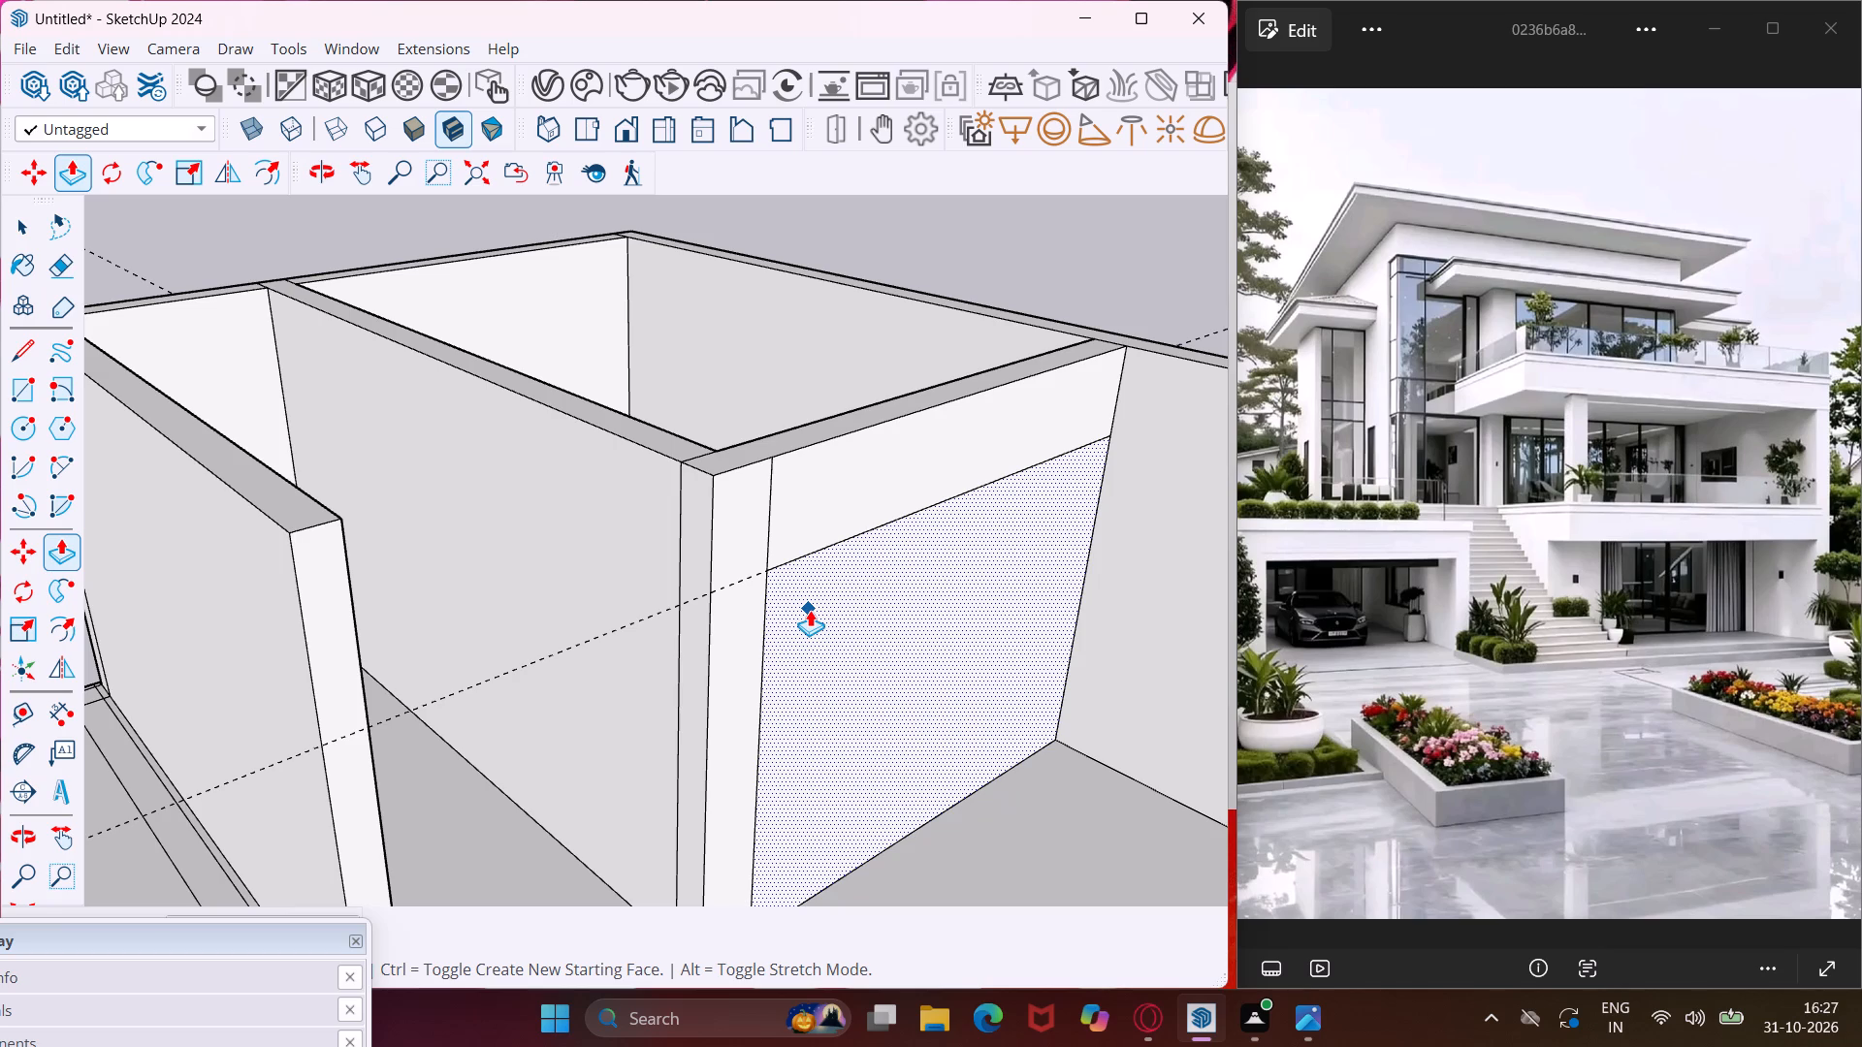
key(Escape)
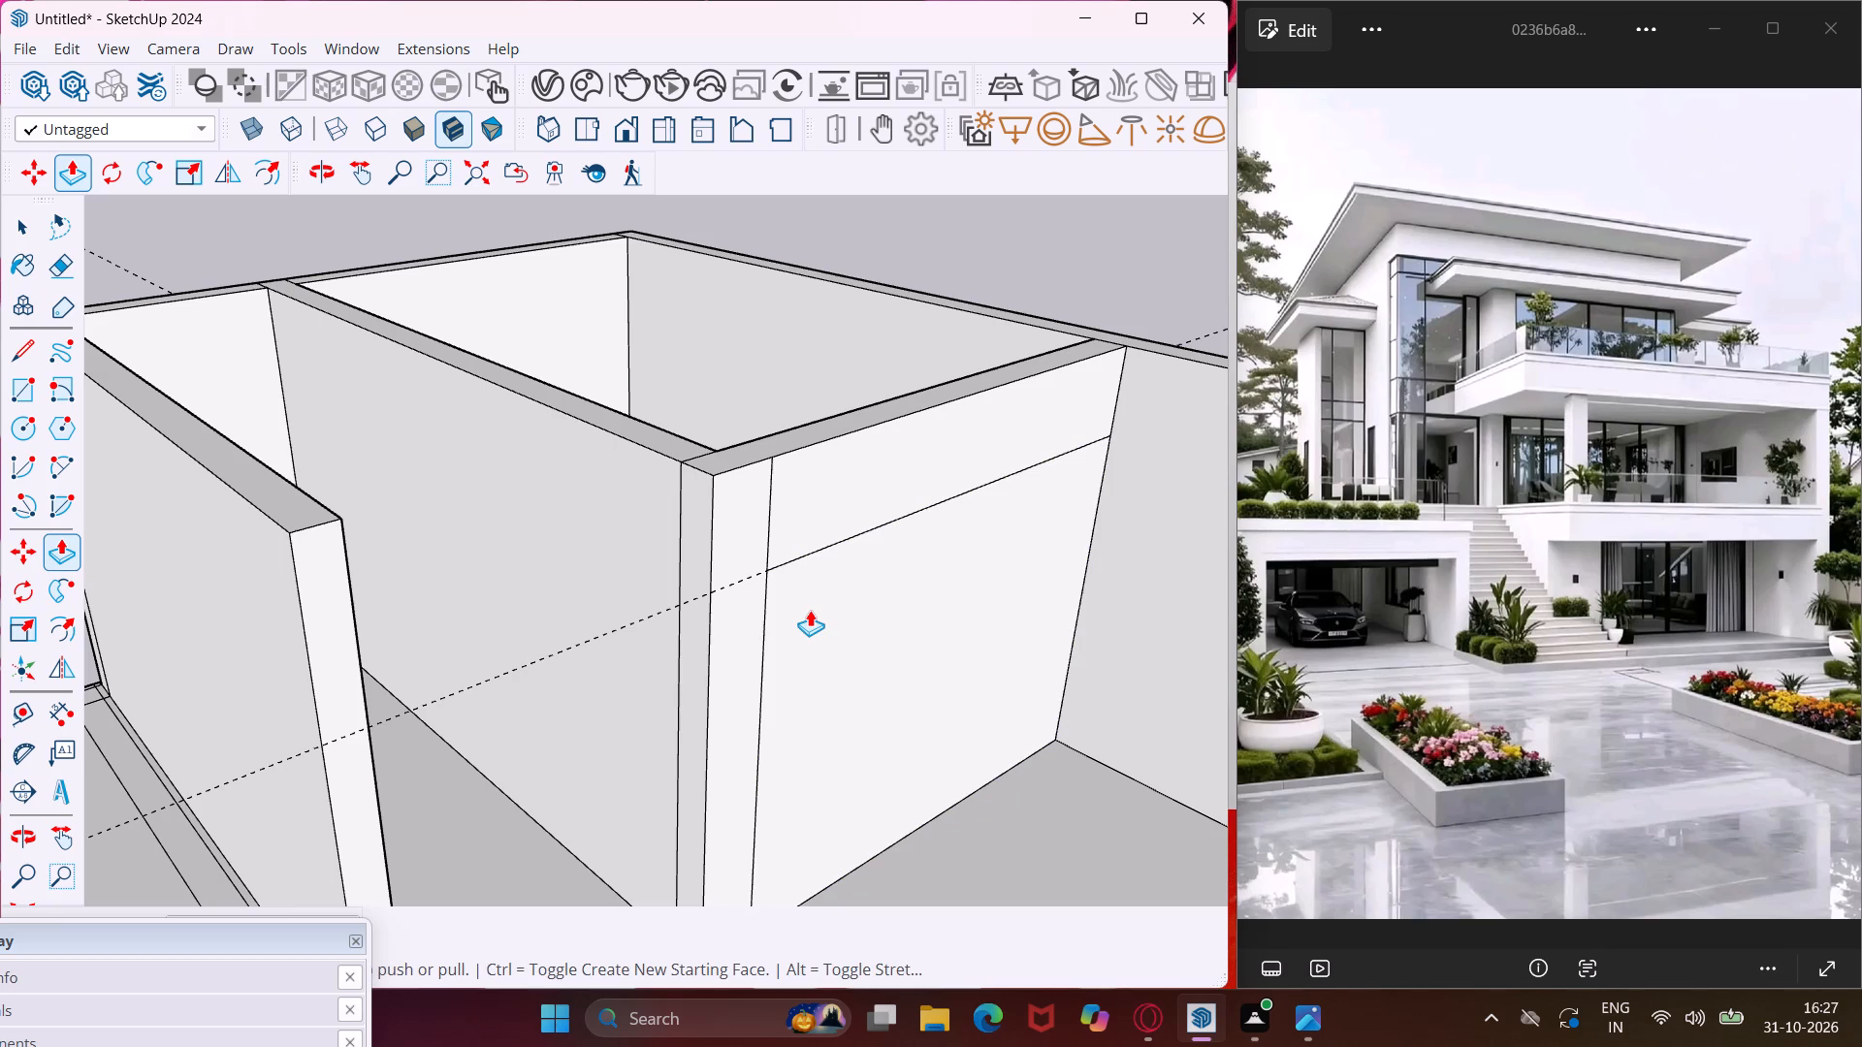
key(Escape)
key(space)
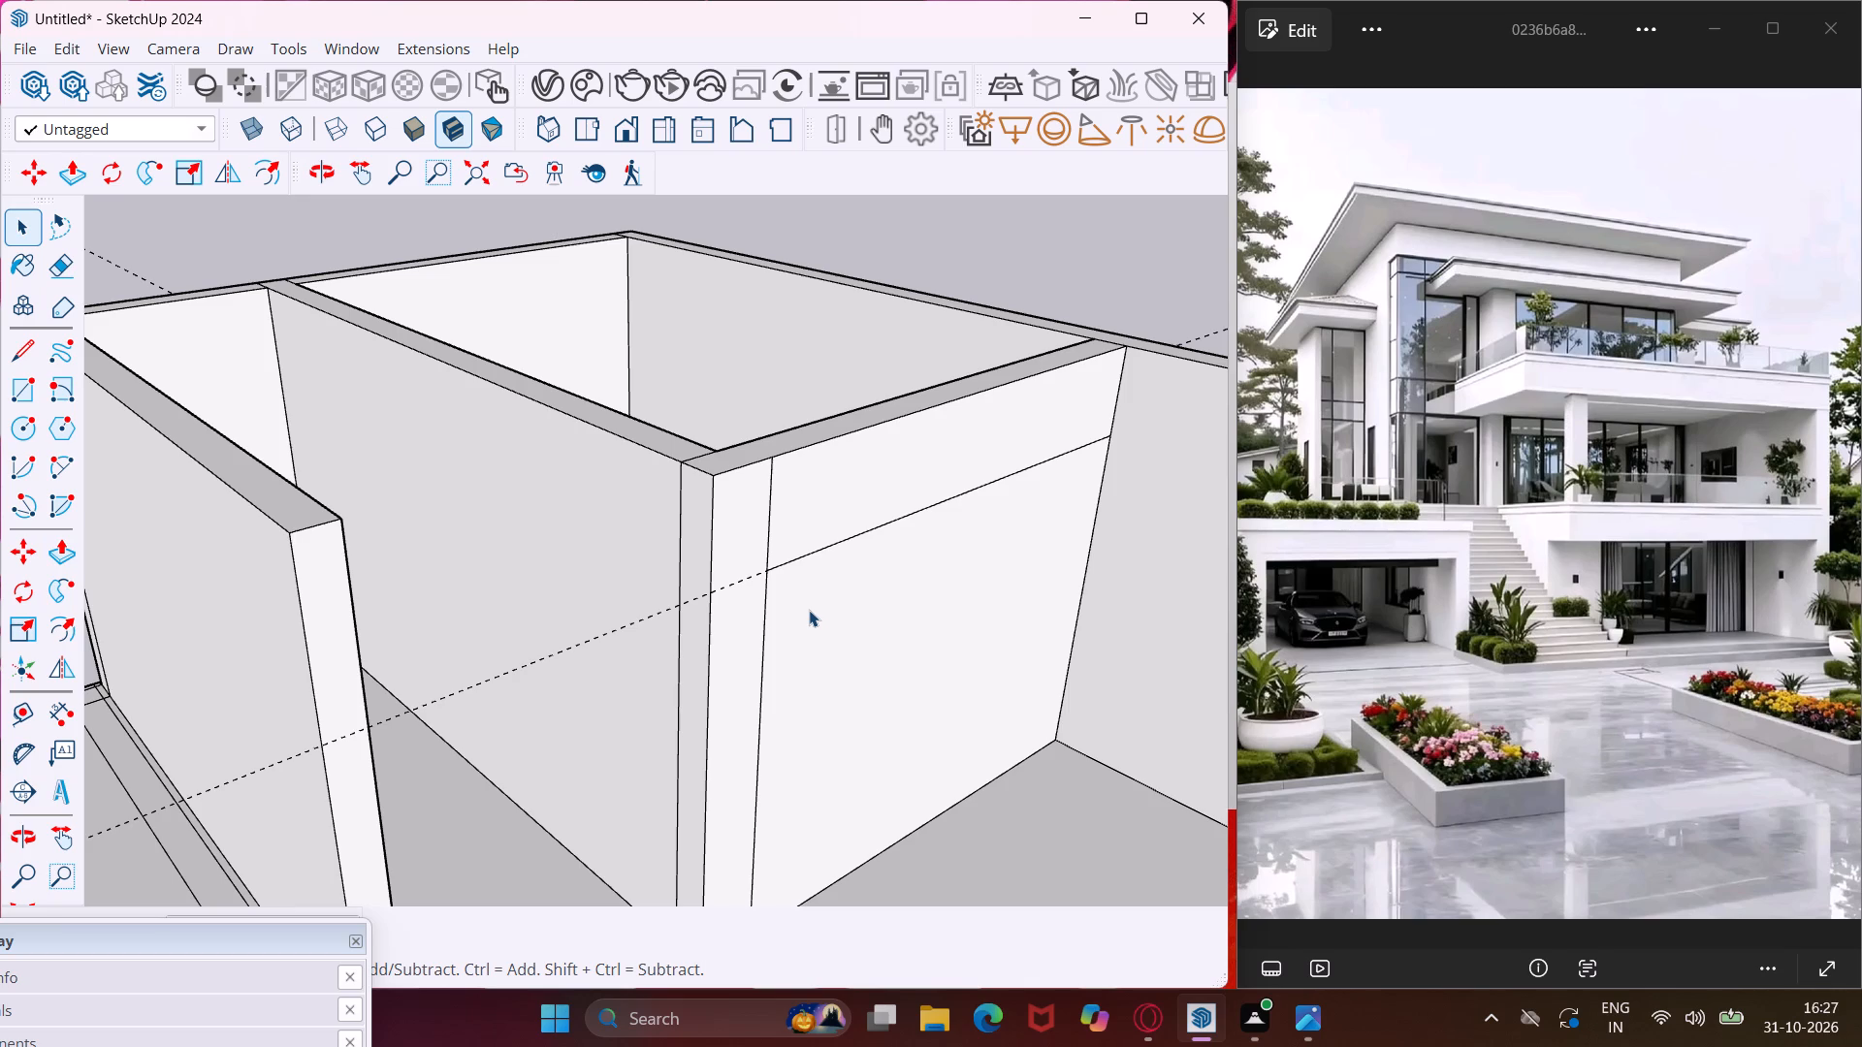
Start Push/Pull on the cross-wall face below the 2' line.
click(809, 610)
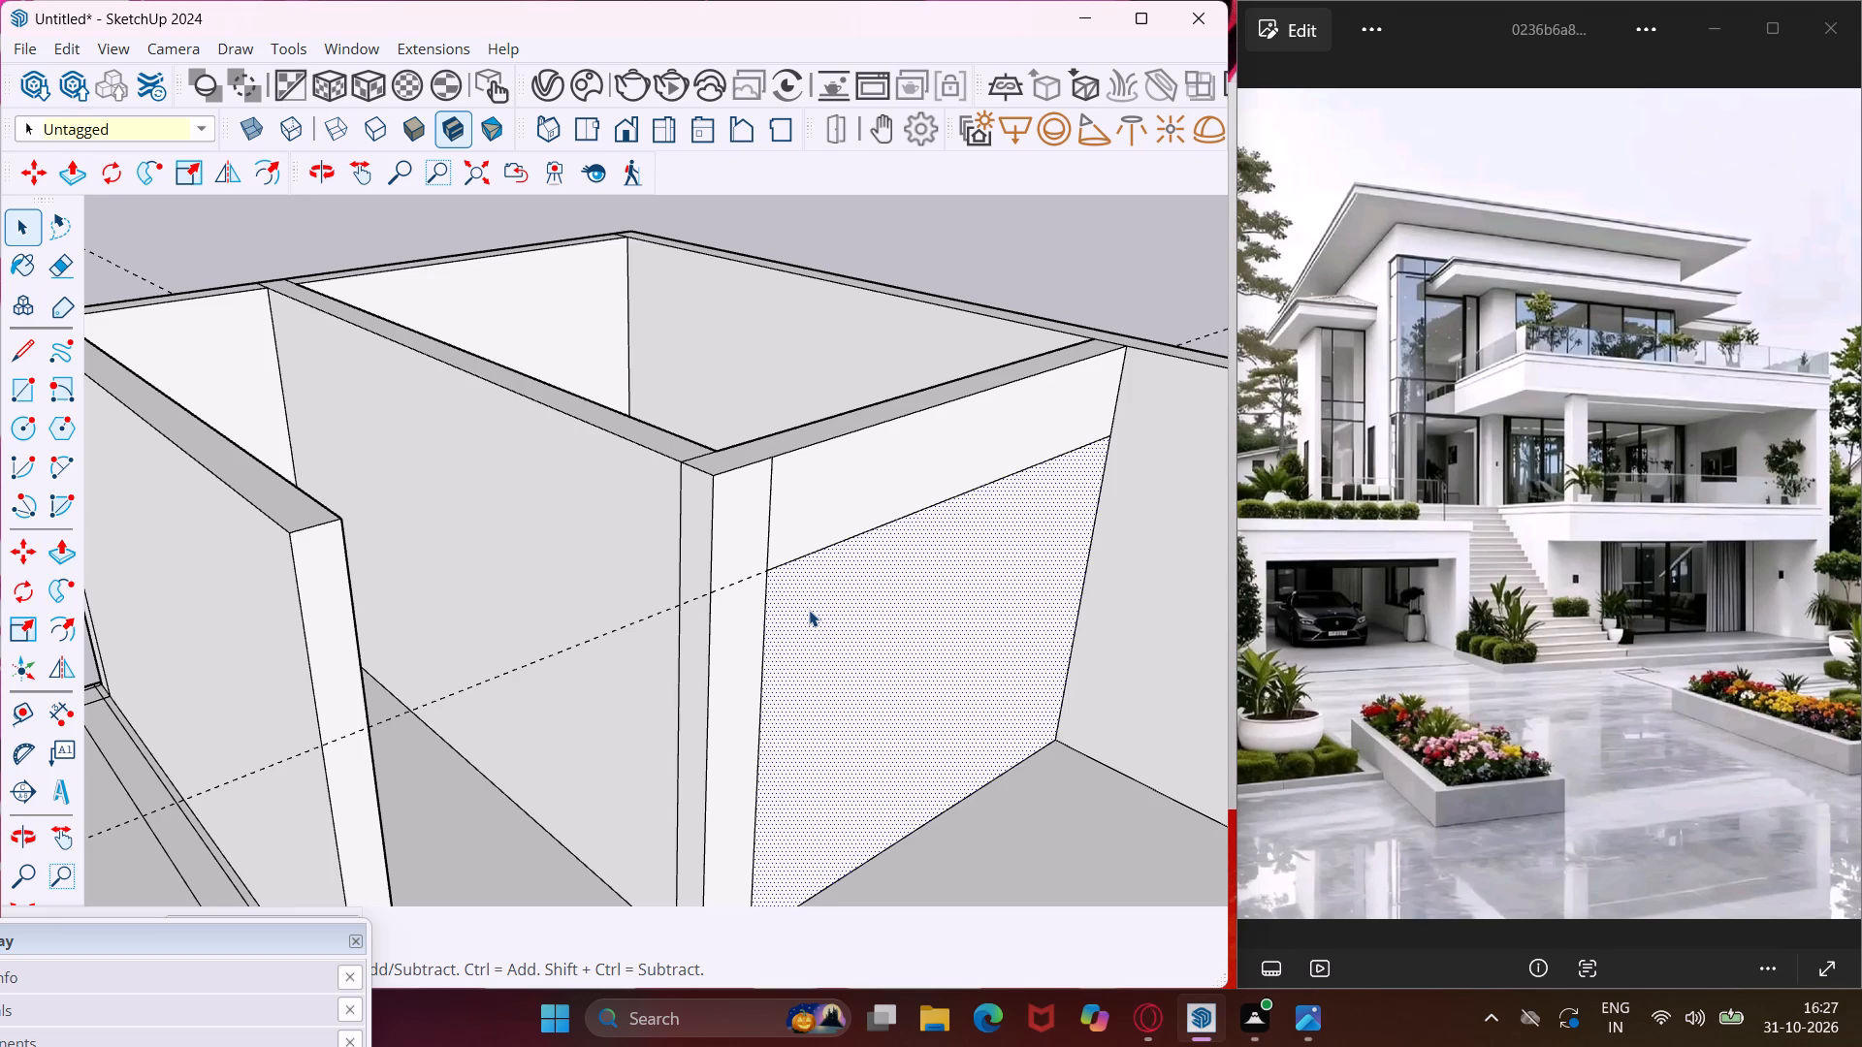
key(p)
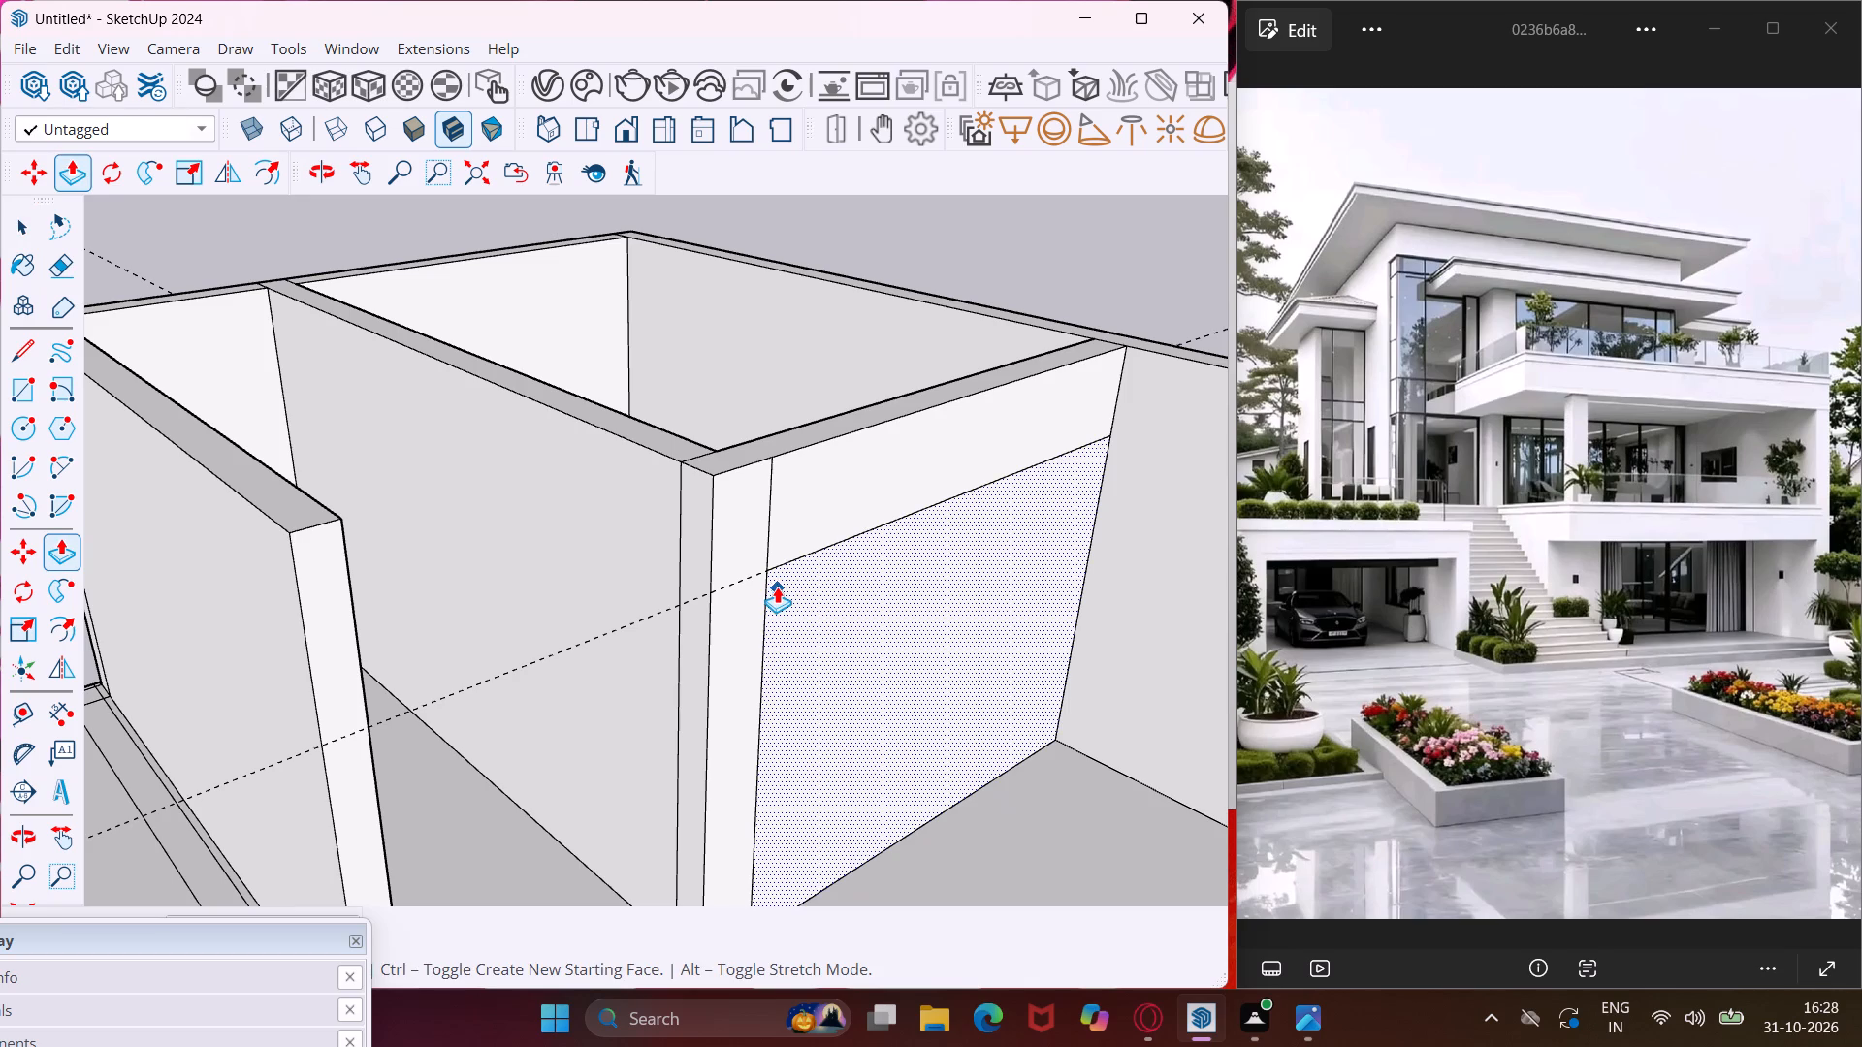
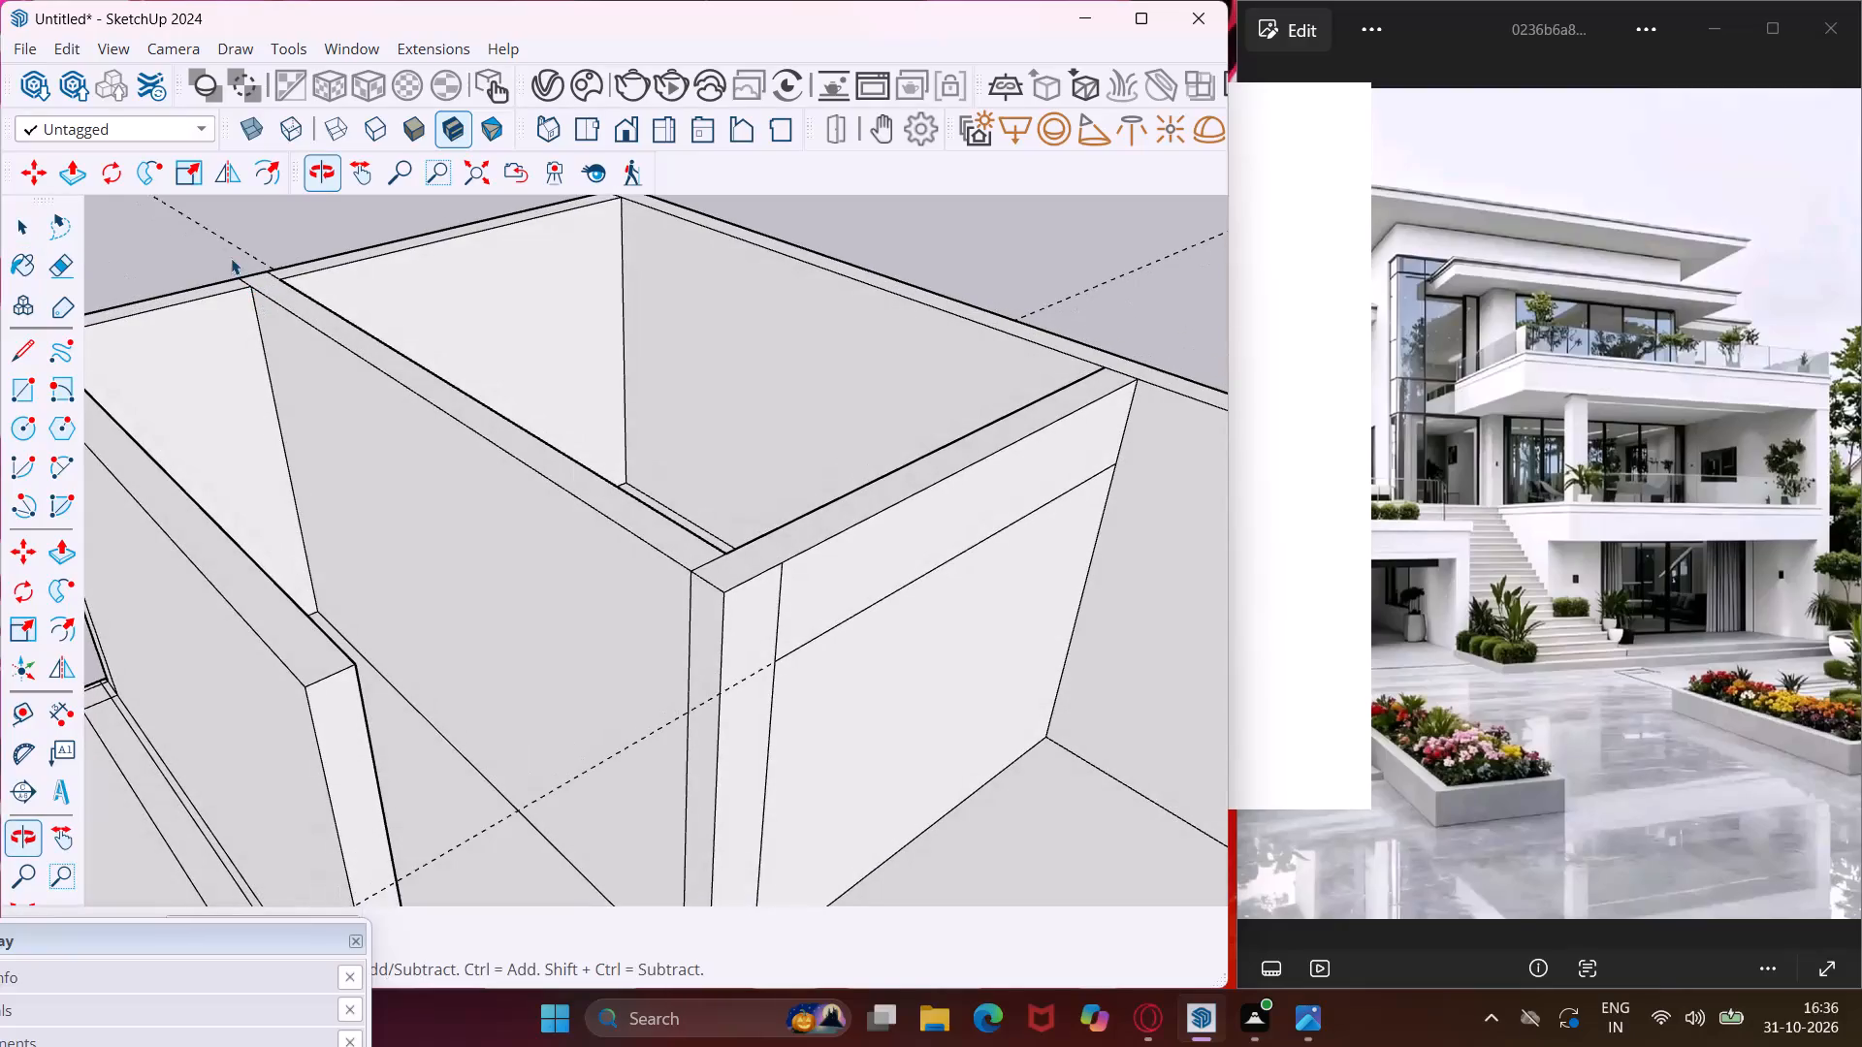
Push the cross-wall face below the 2' line through the wall's thickness to cut the opening.
scroll(225, 249, down, 4)
scroll(672, 555, up, 4)
click(670, 552)
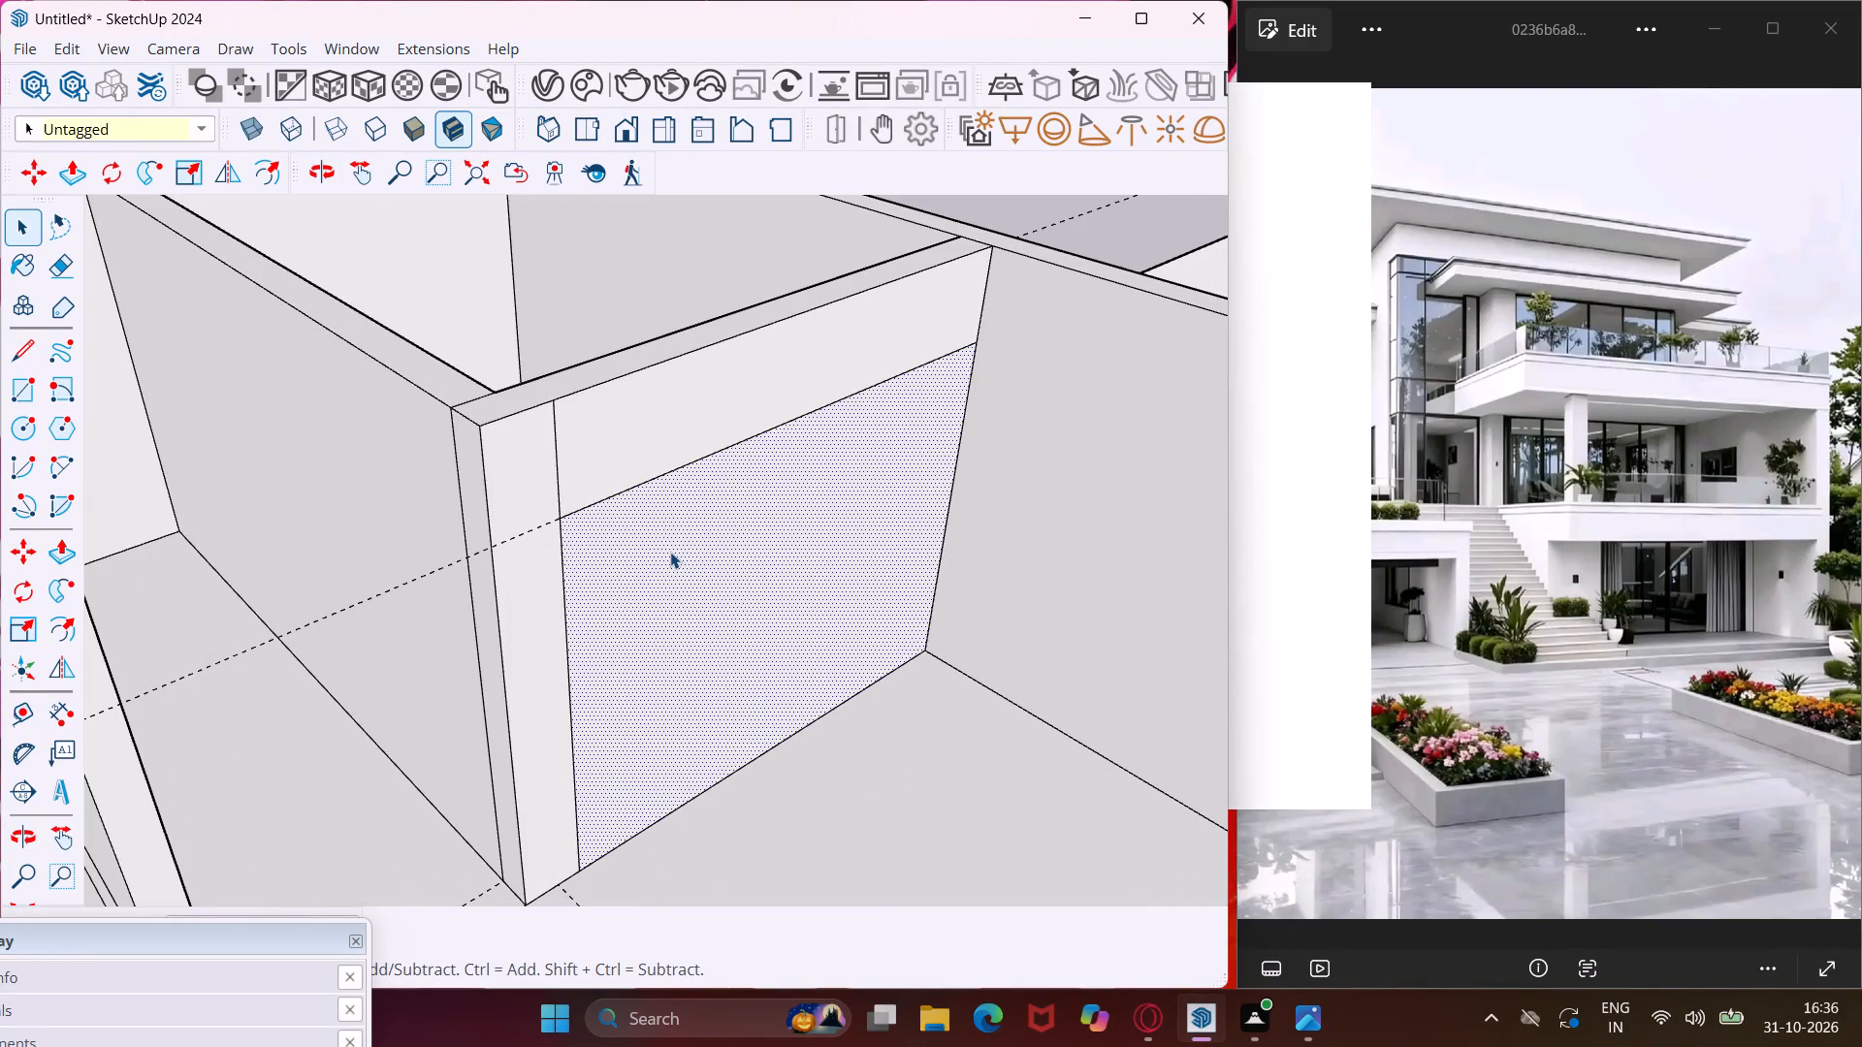
key(p)
click(670, 552)
click(630, 515)
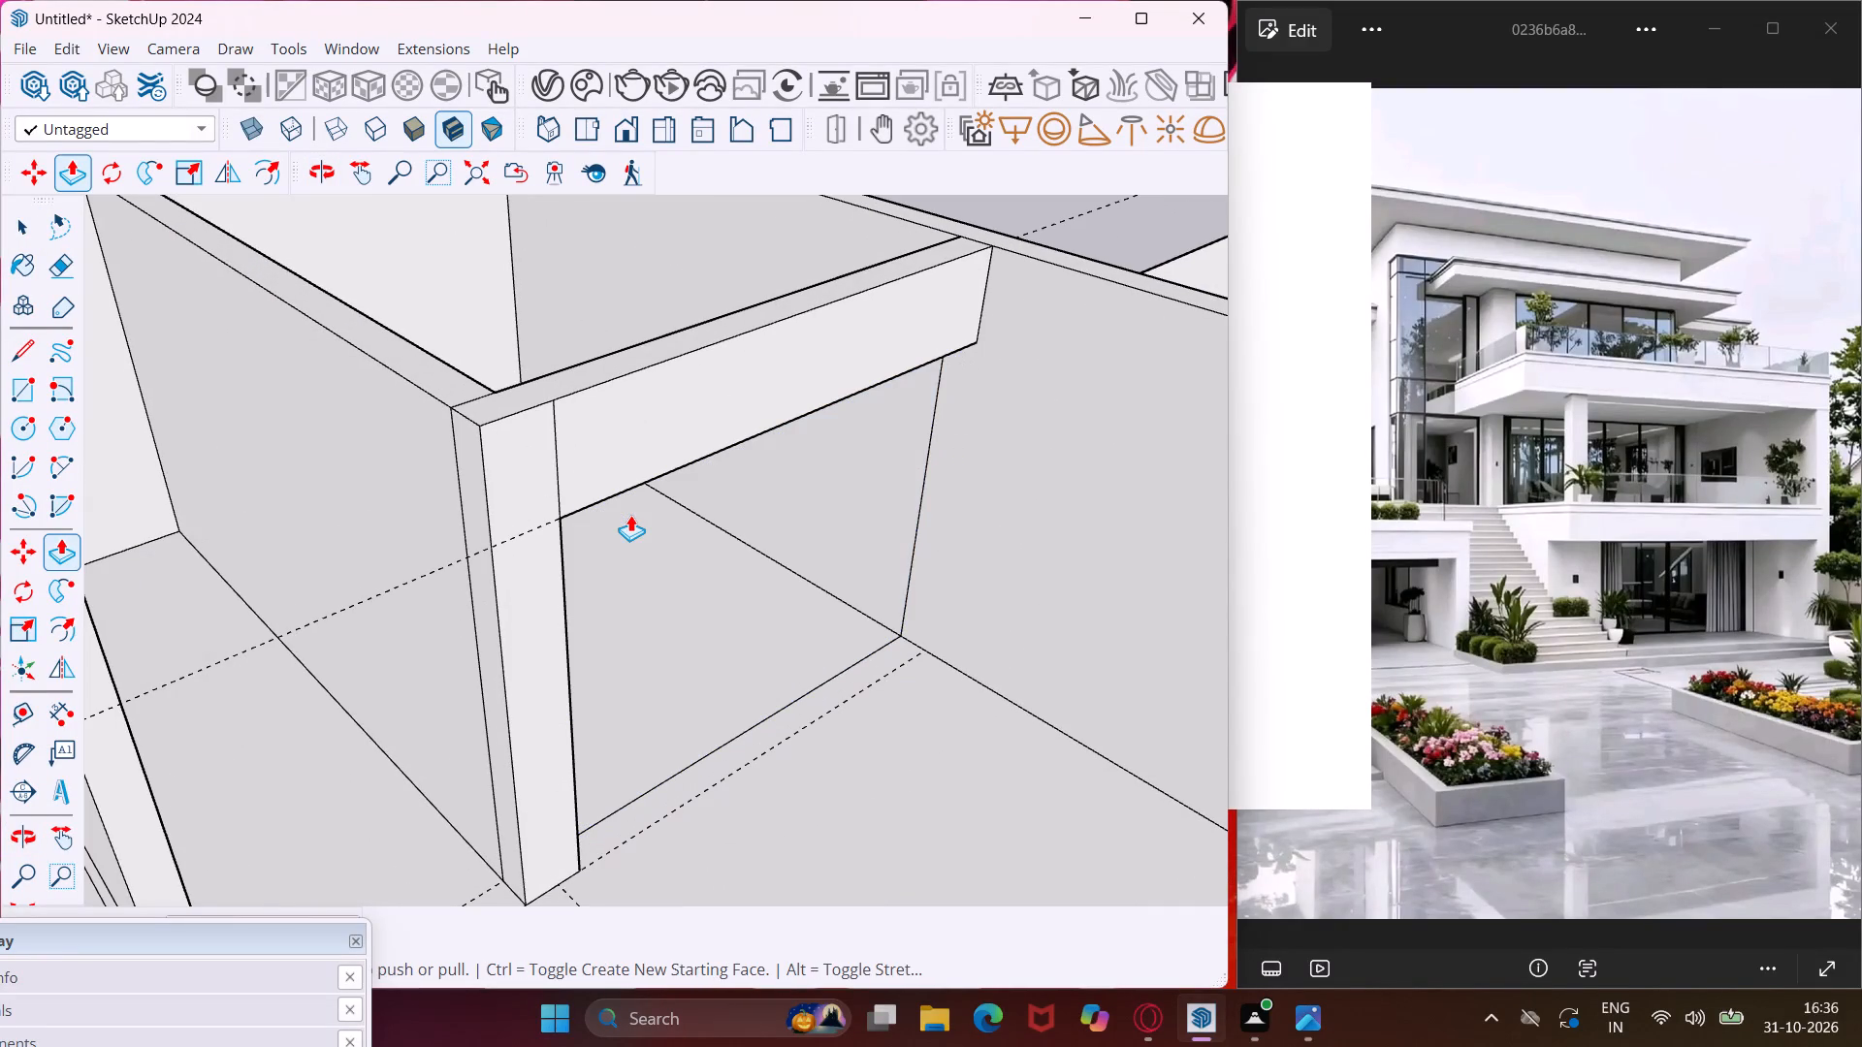
key(Escape)
key(space)
Draw a 6" high upright Rotated Rectangle on the rear wall's top edge, from the far outer corner to the partition wall.
scroll(616, 480, down, 5)
middle_drag(616, 479, 651, 502)
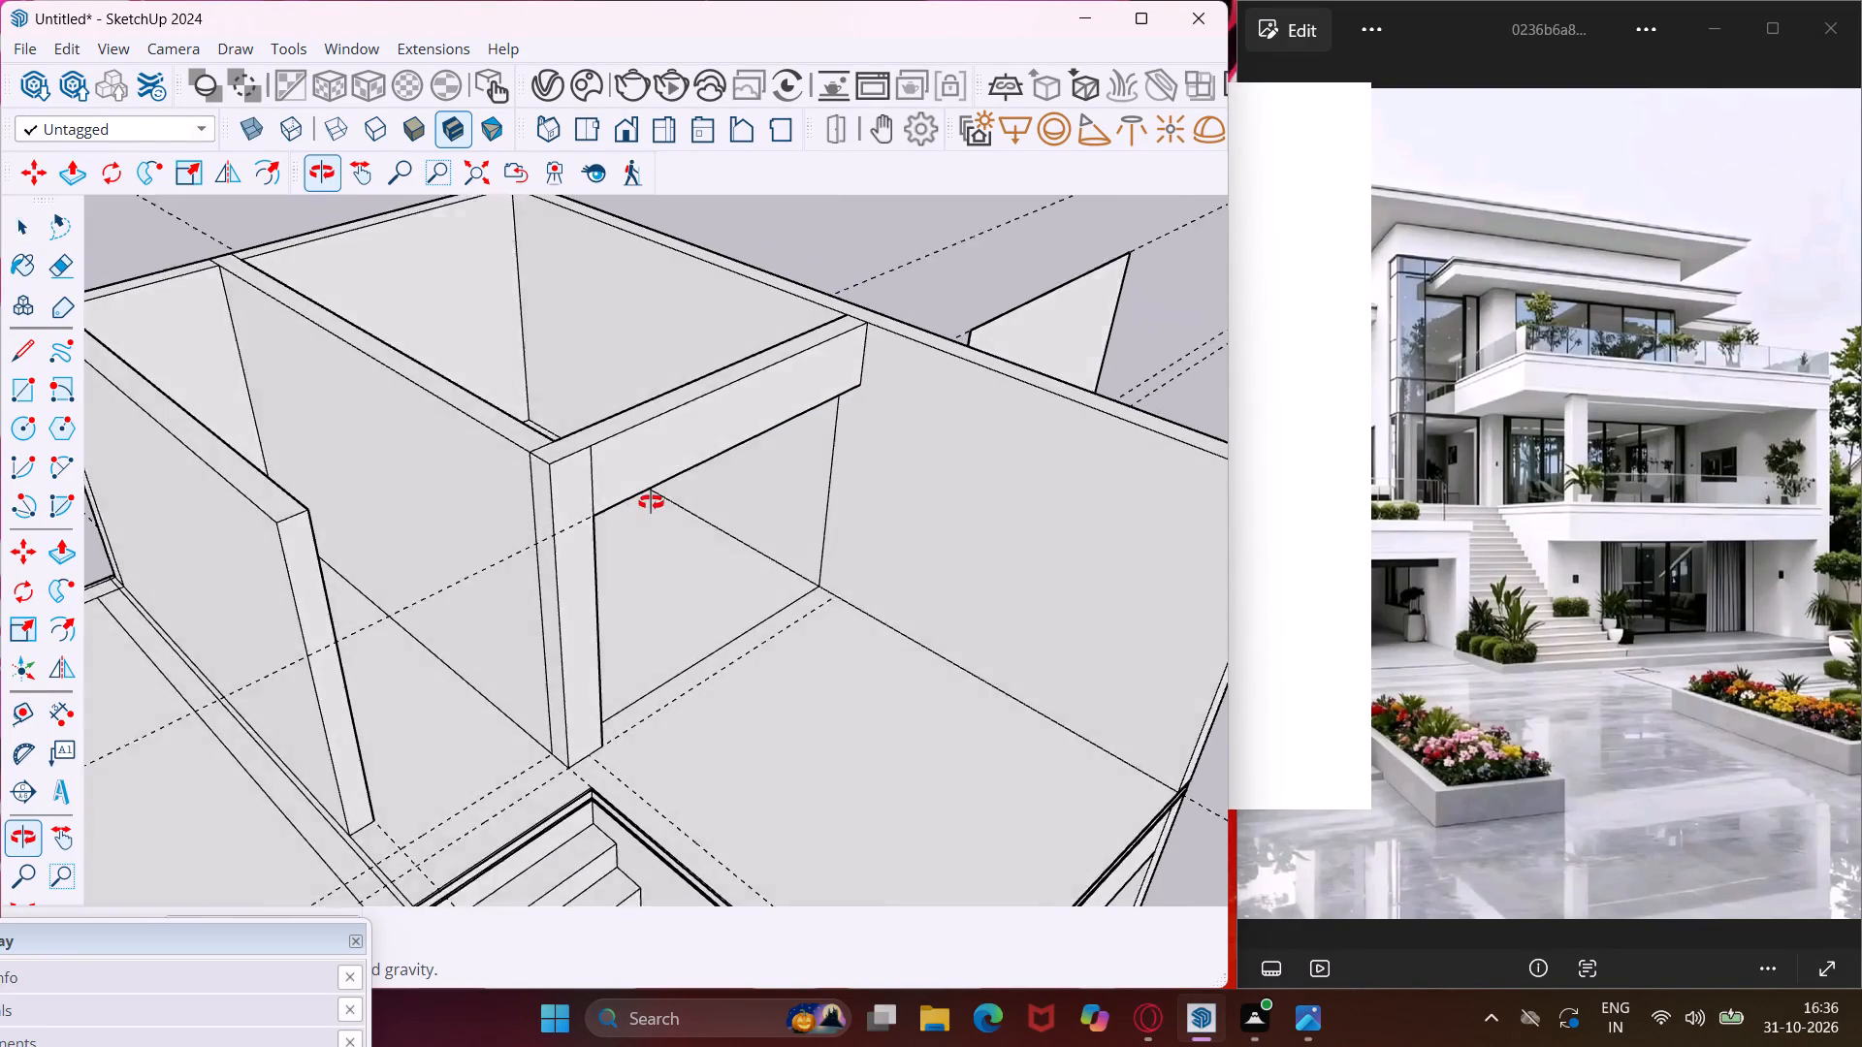
middle_drag(651, 502, 683, 516)
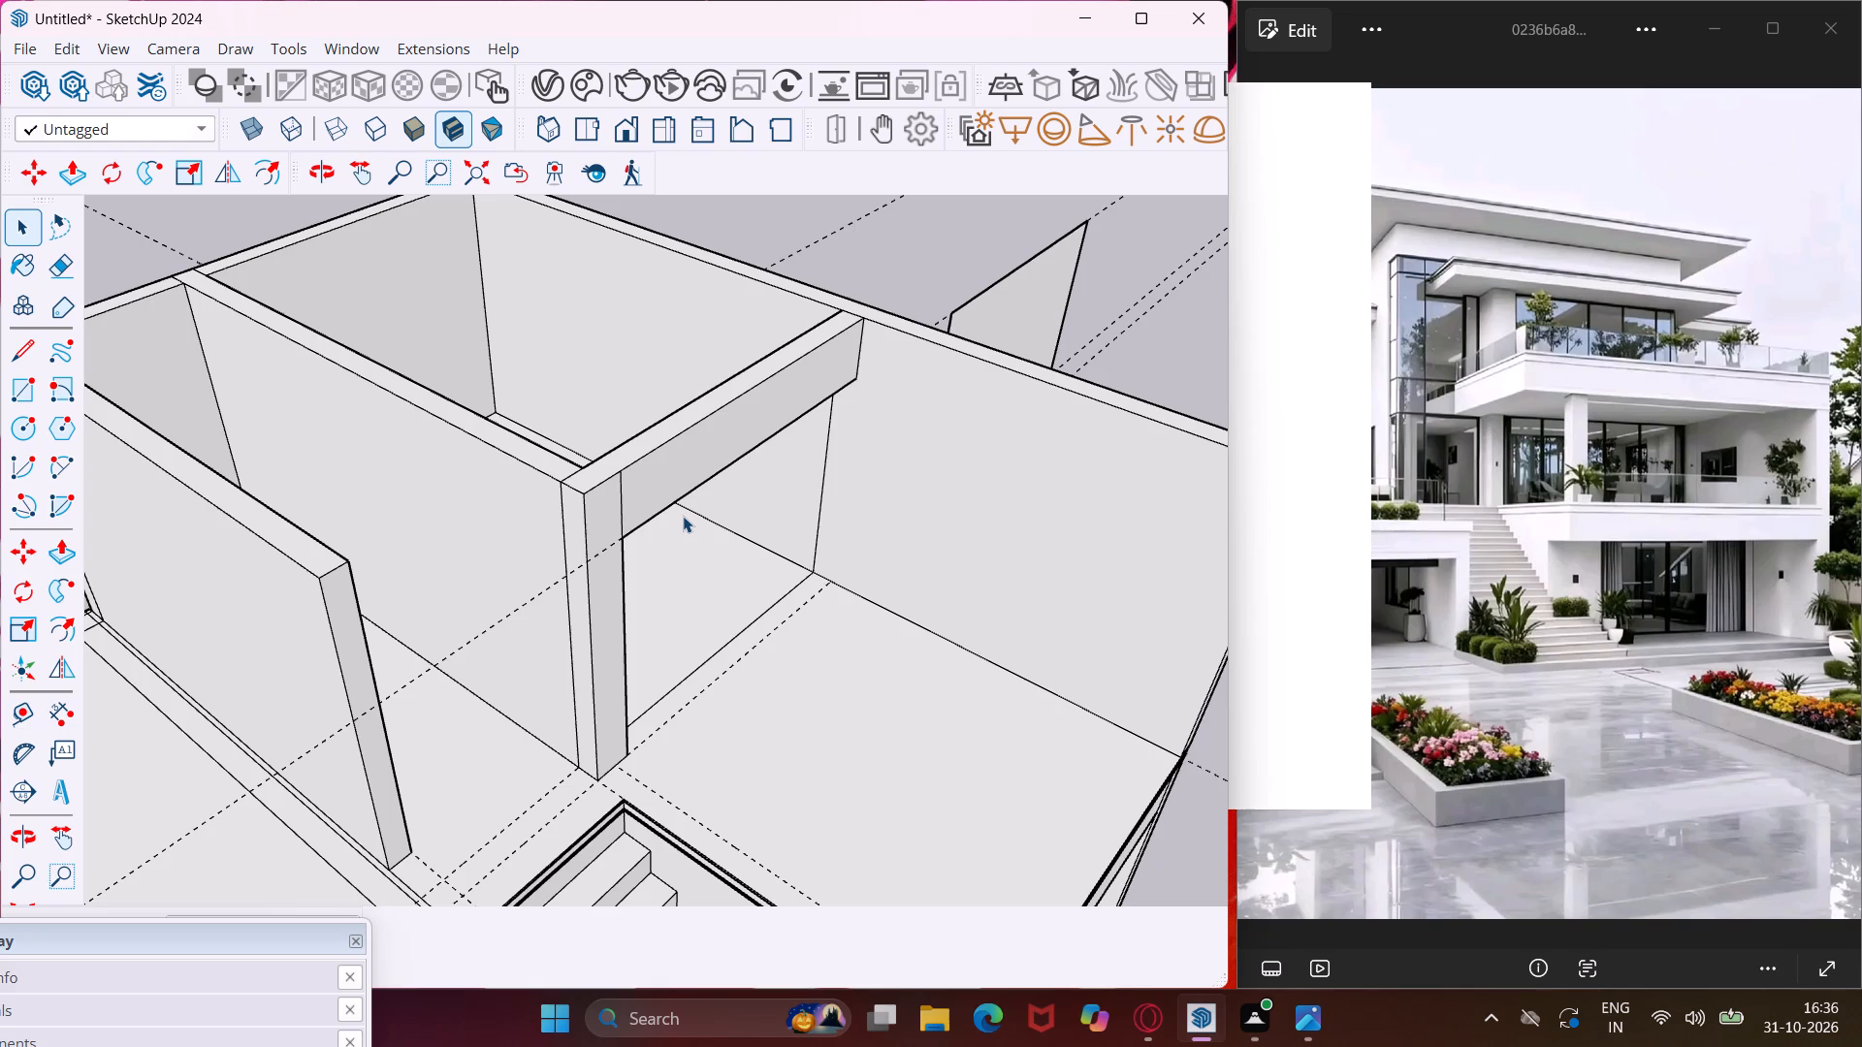
scroll(683, 516, down, 2)
middle_drag(683, 516, 764, 499)
scroll(685, 516, down, 1)
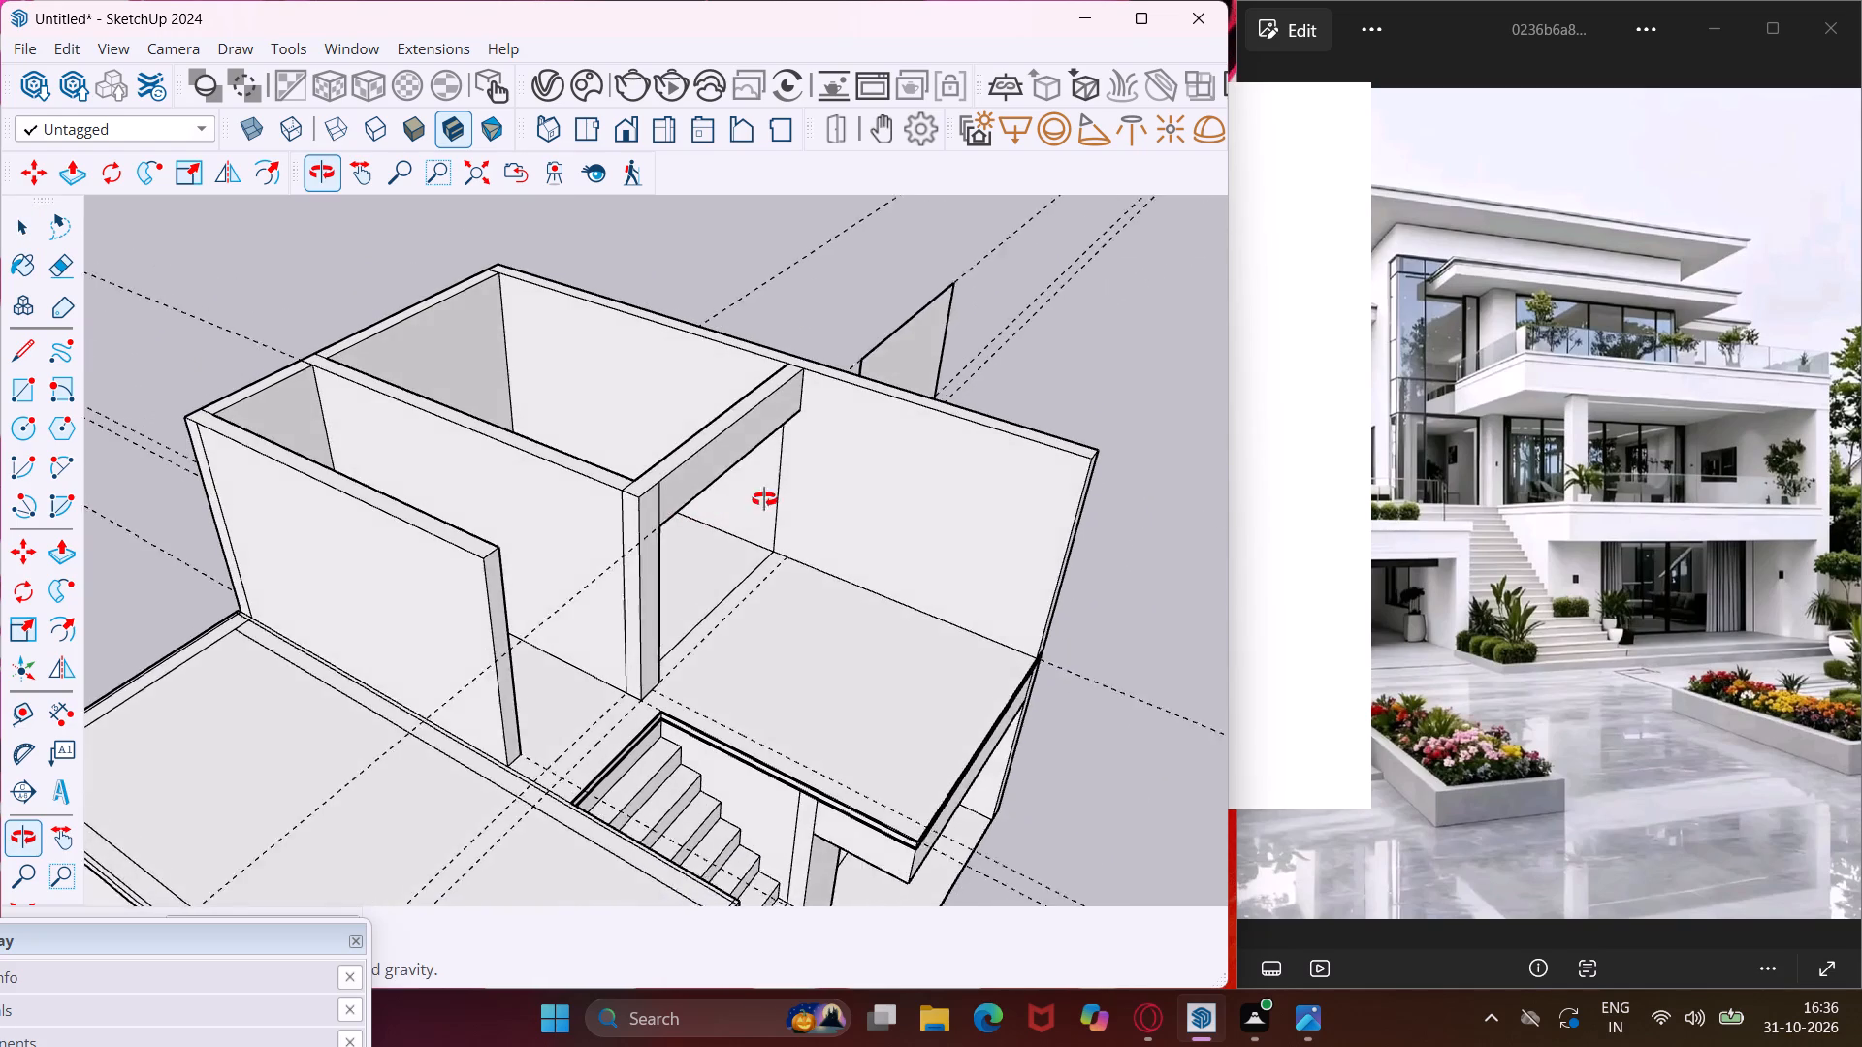
middle_drag(764, 499, 776, 497)
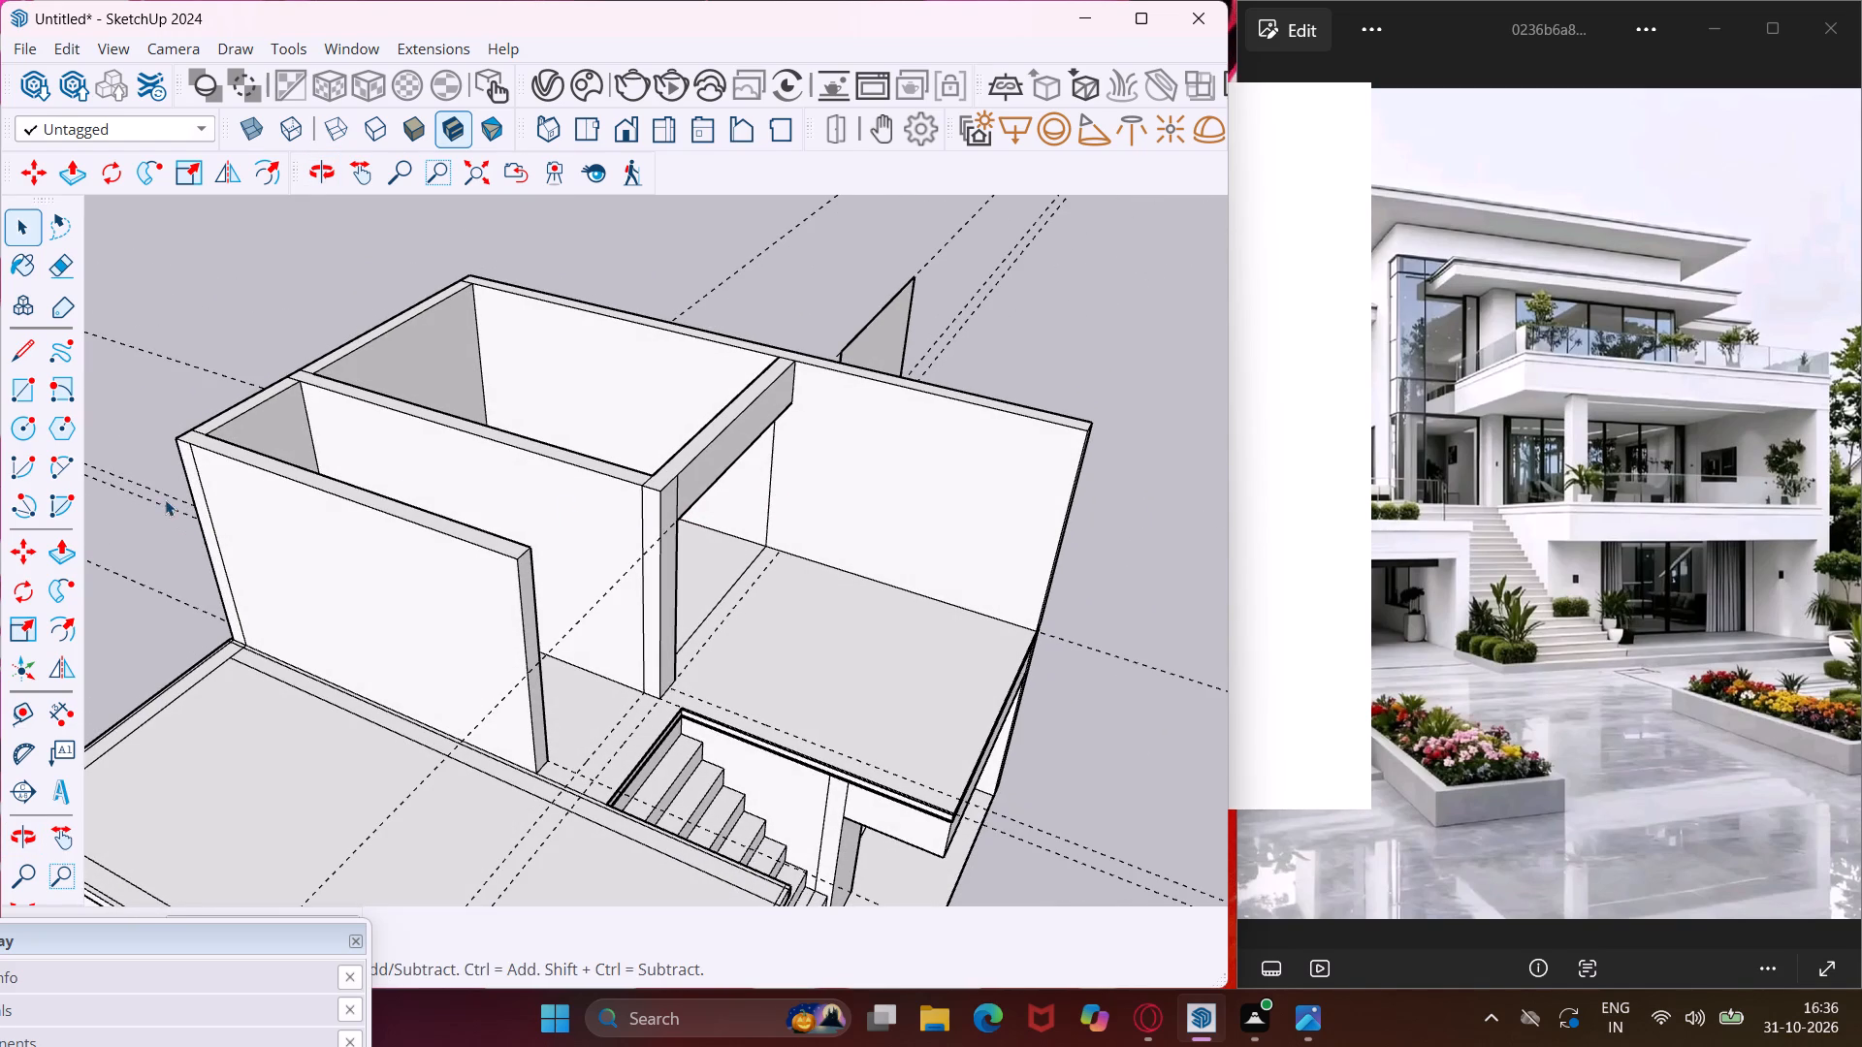
click(54, 396)
scroll(360, 311, up, 4)
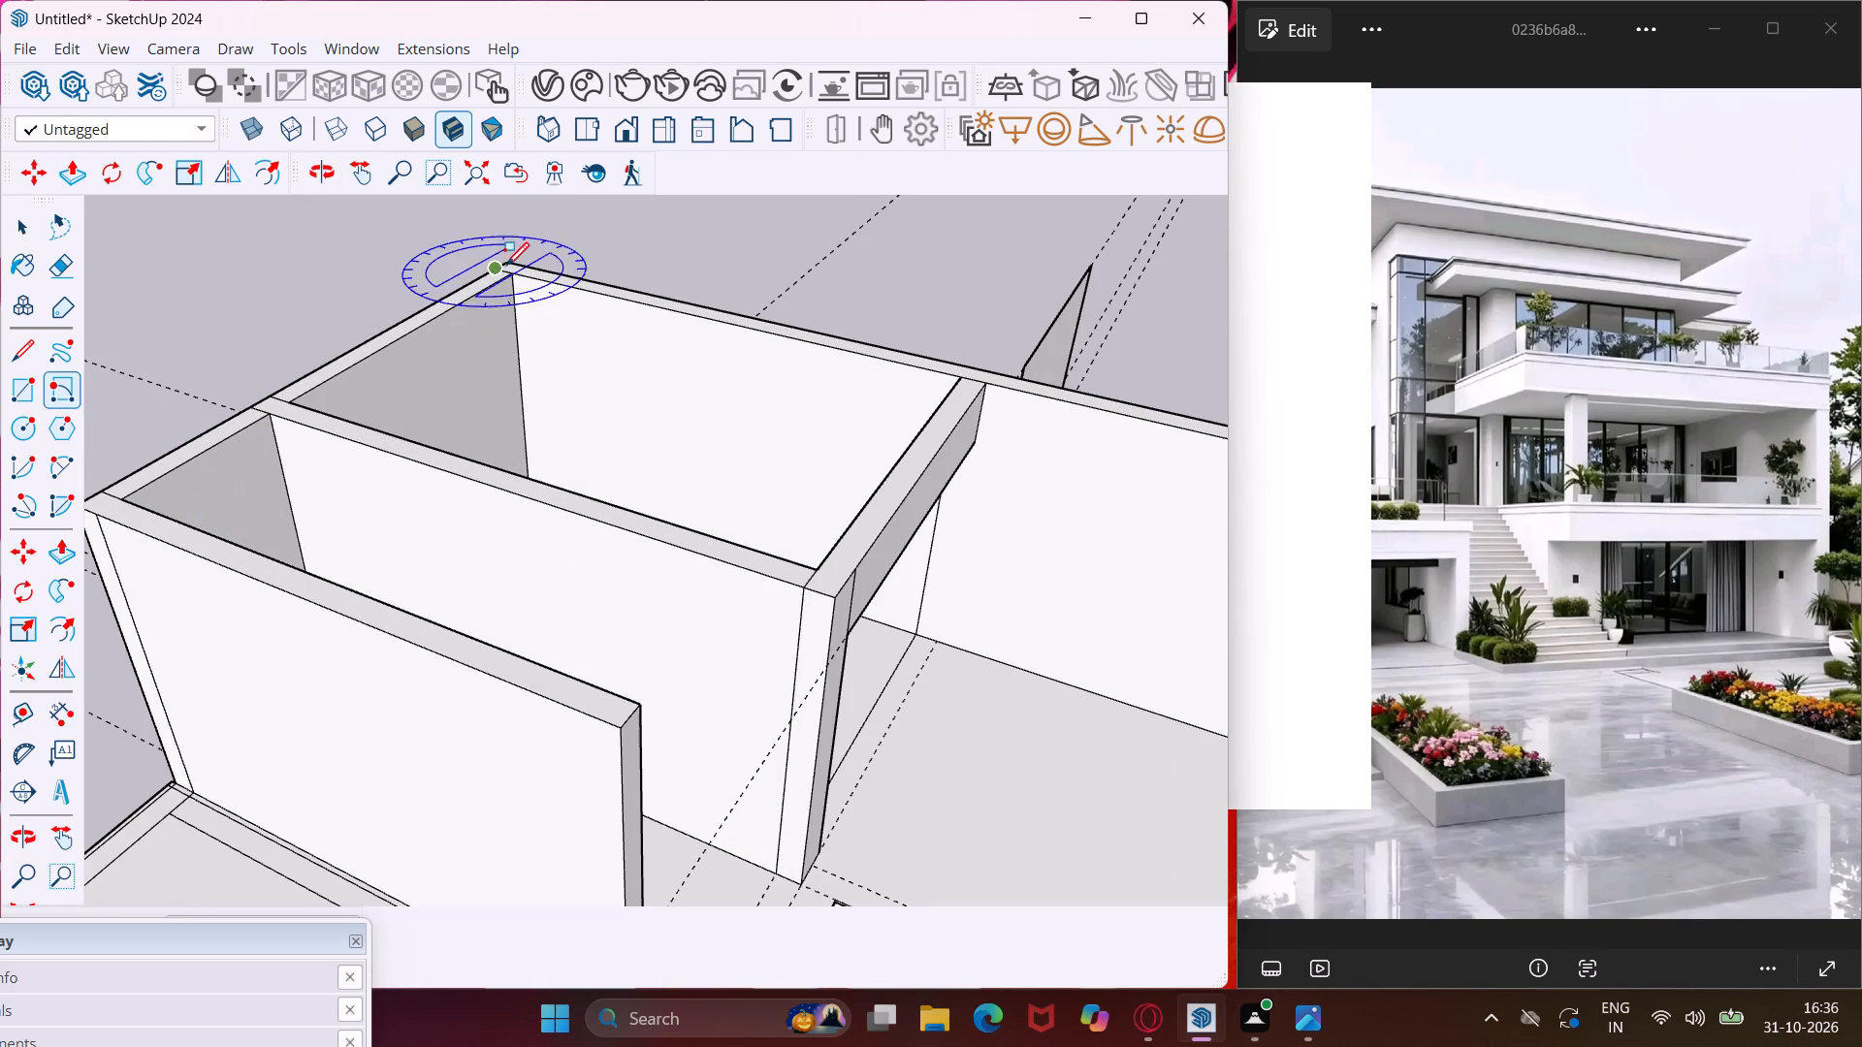
click(505, 256)
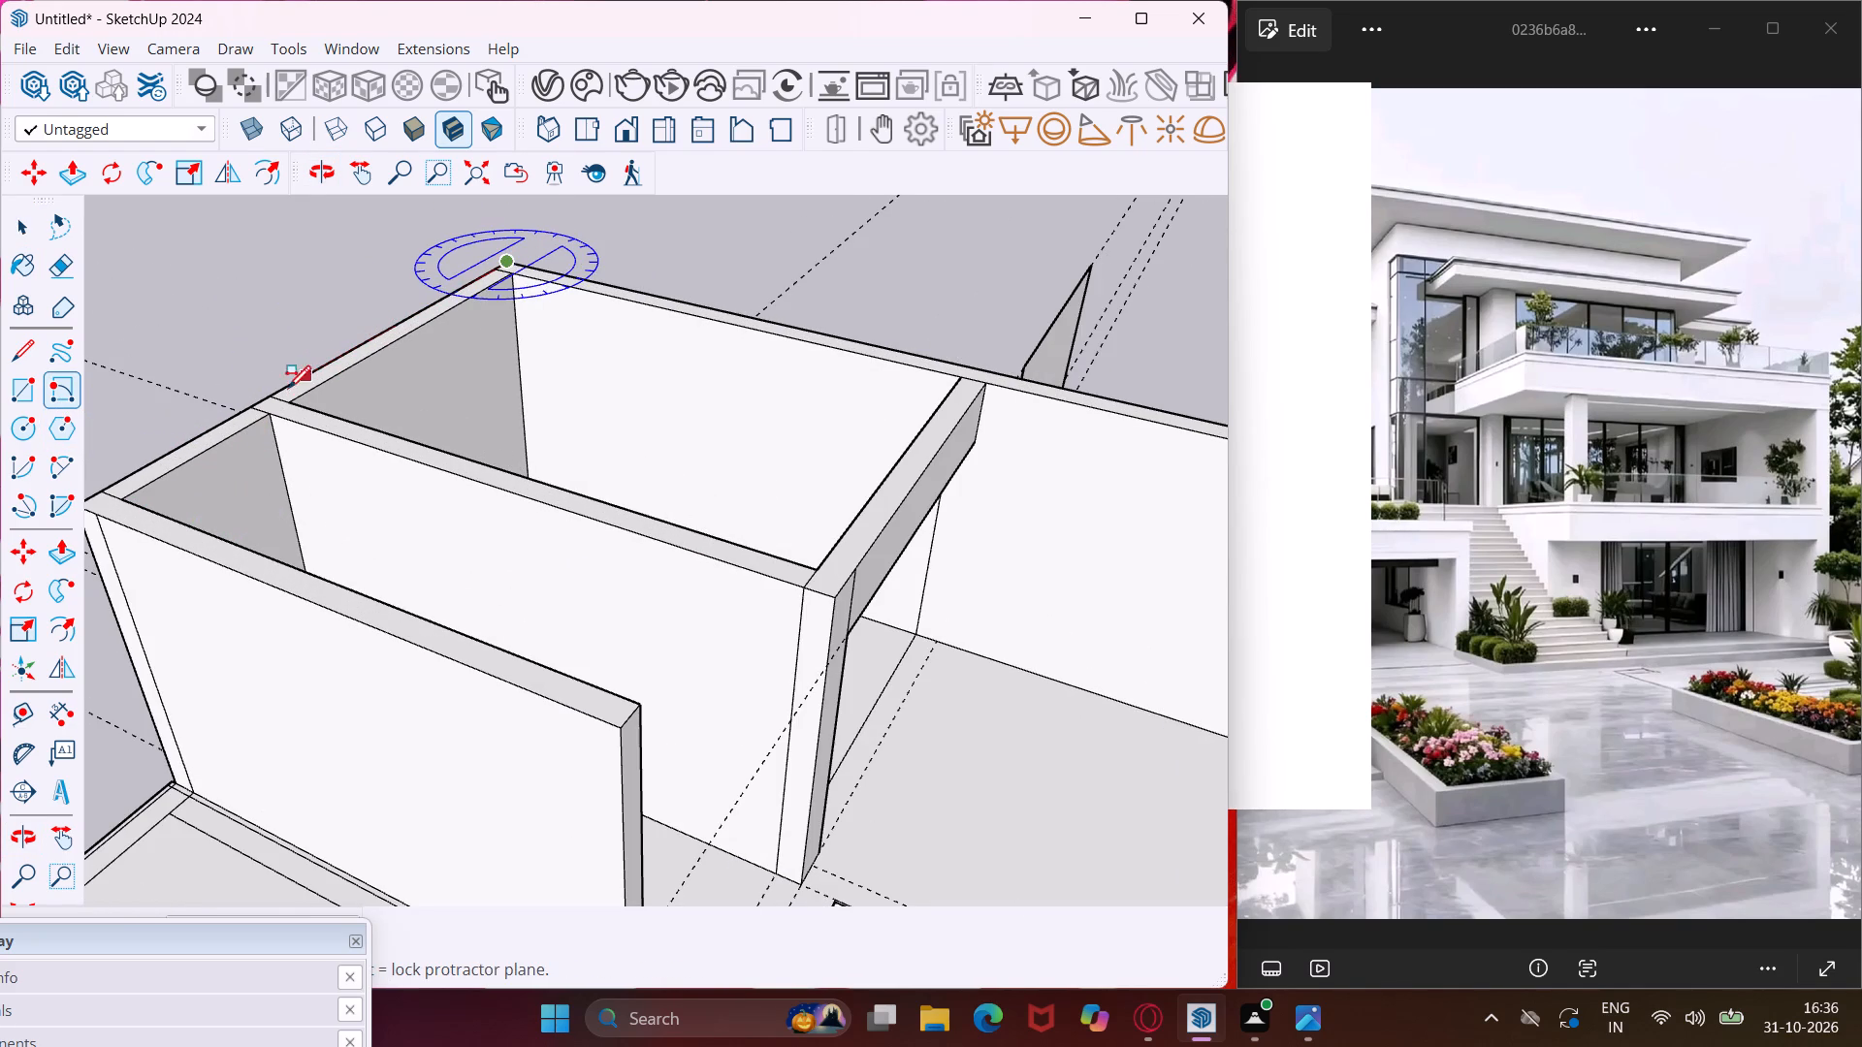
click(252, 403)
middle_drag(252, 403, 302, 325)
scroll(265, 367, up, 1)
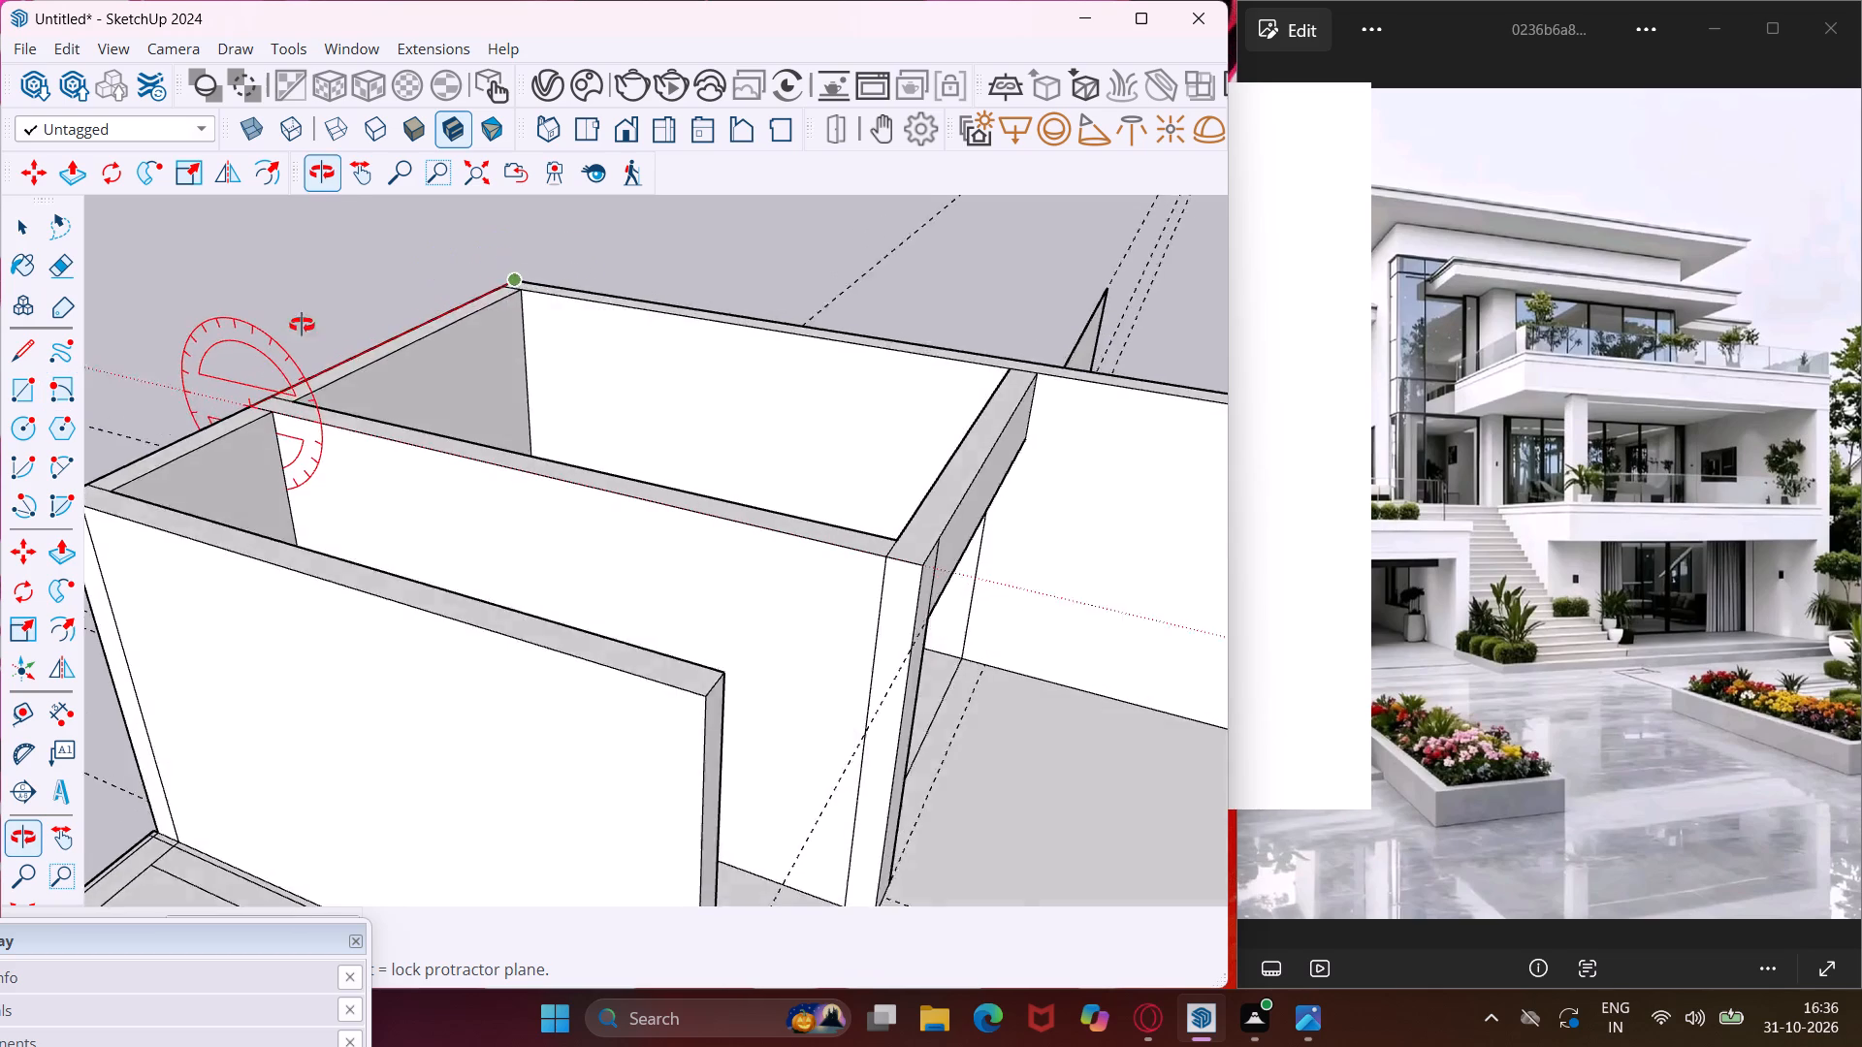
middle_drag(302, 325, 312, 314)
middle_drag(345, 289, 456, 206)
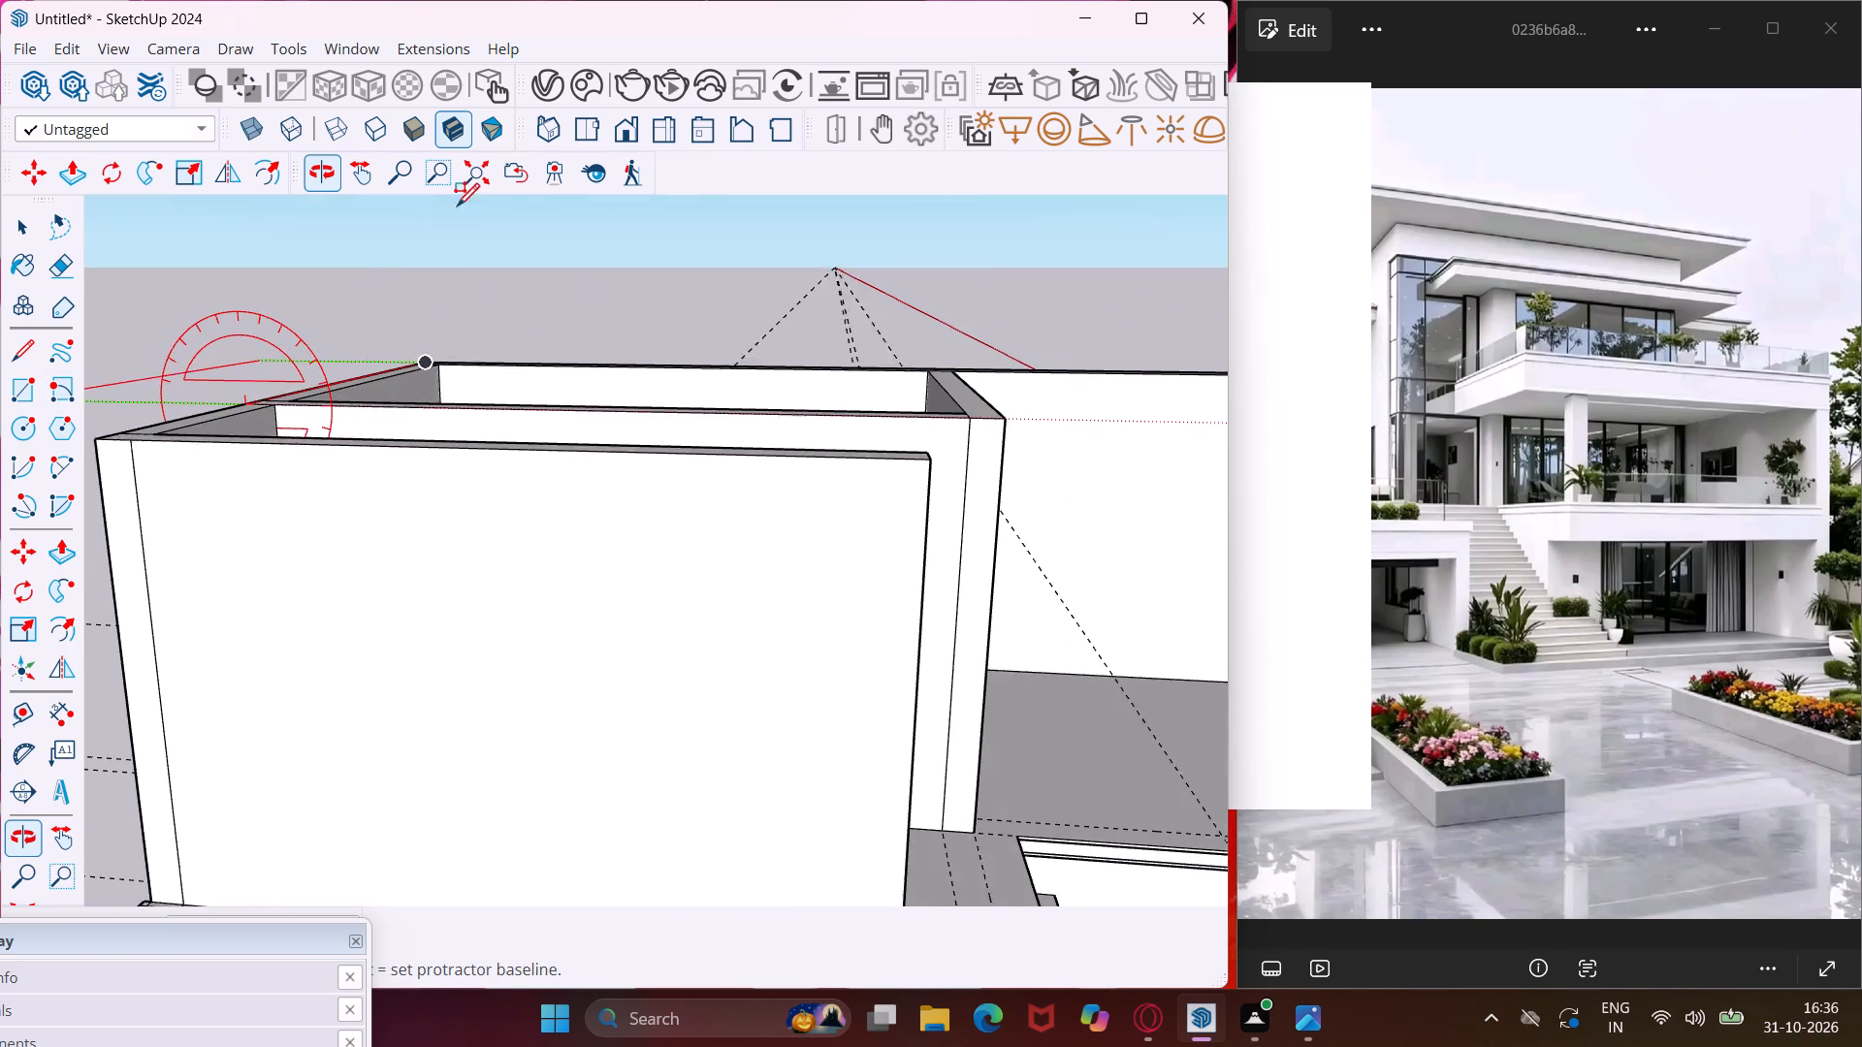
middle_drag(456, 206, 454, 206)
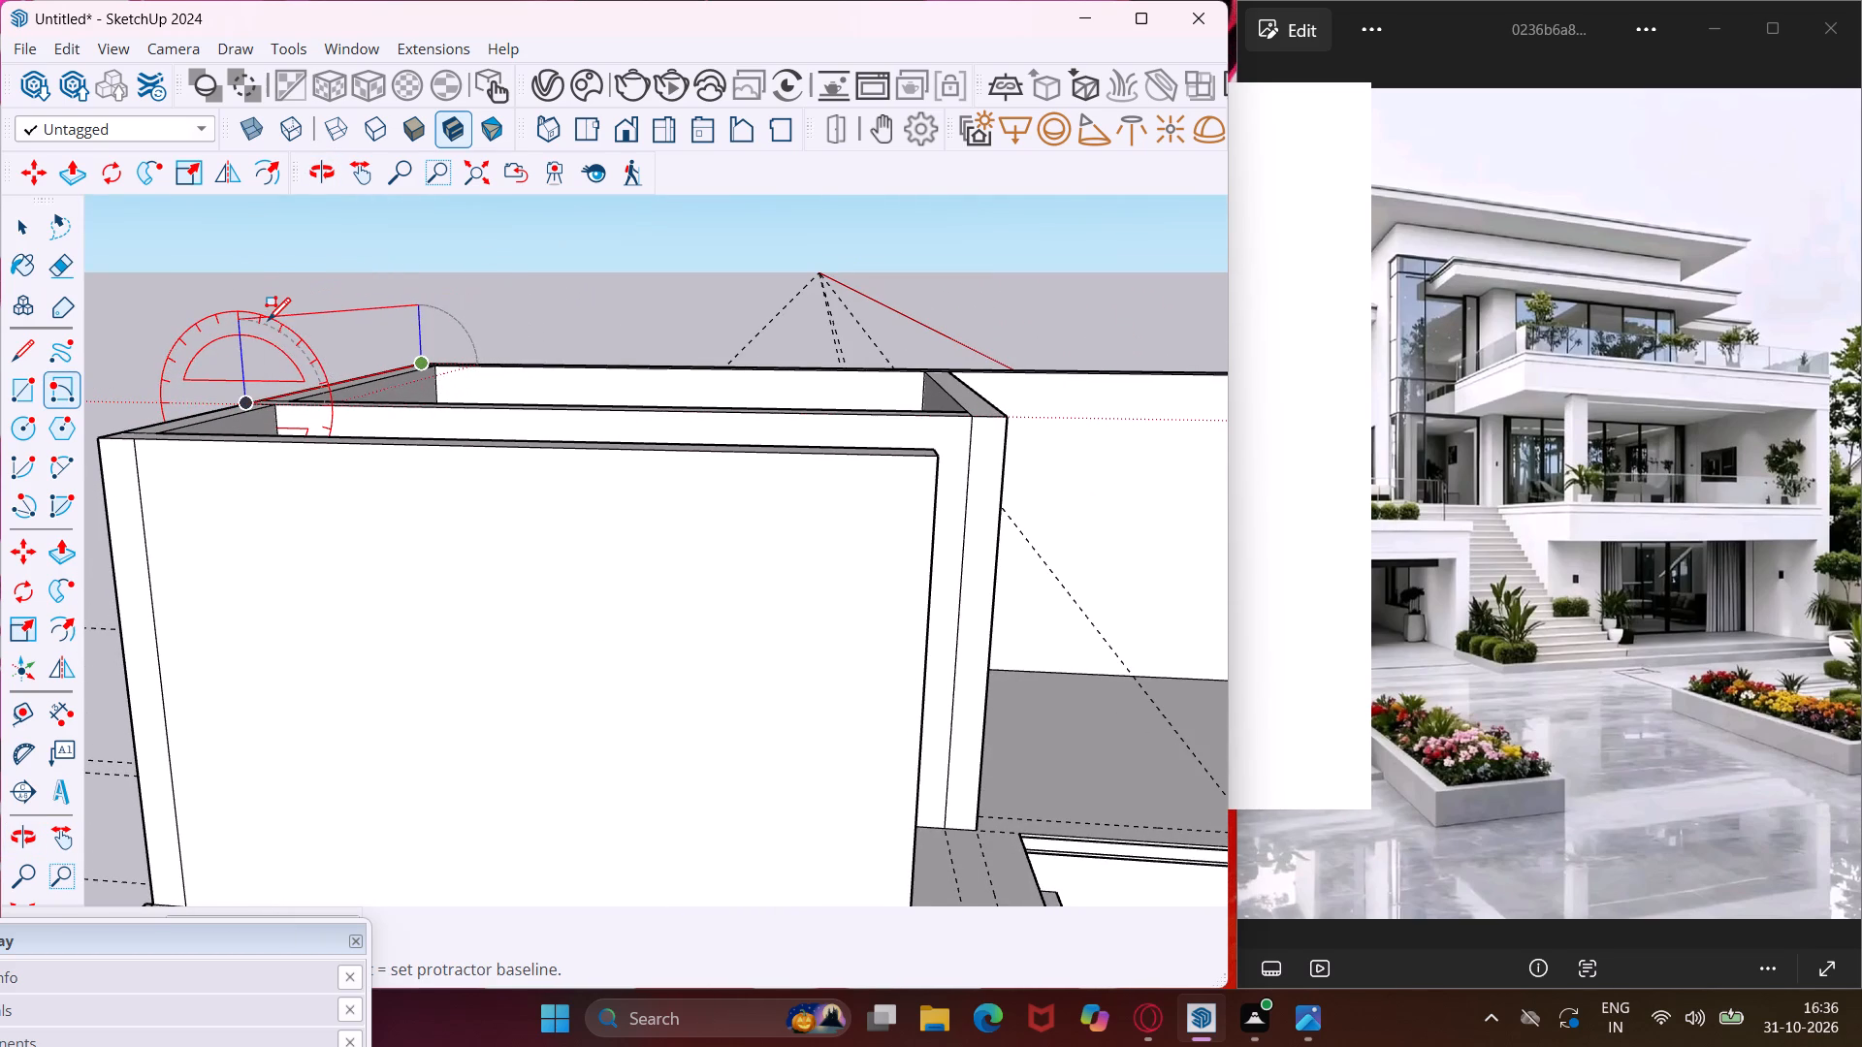
text(6")
key(Return)
key(Escape)
key(space)
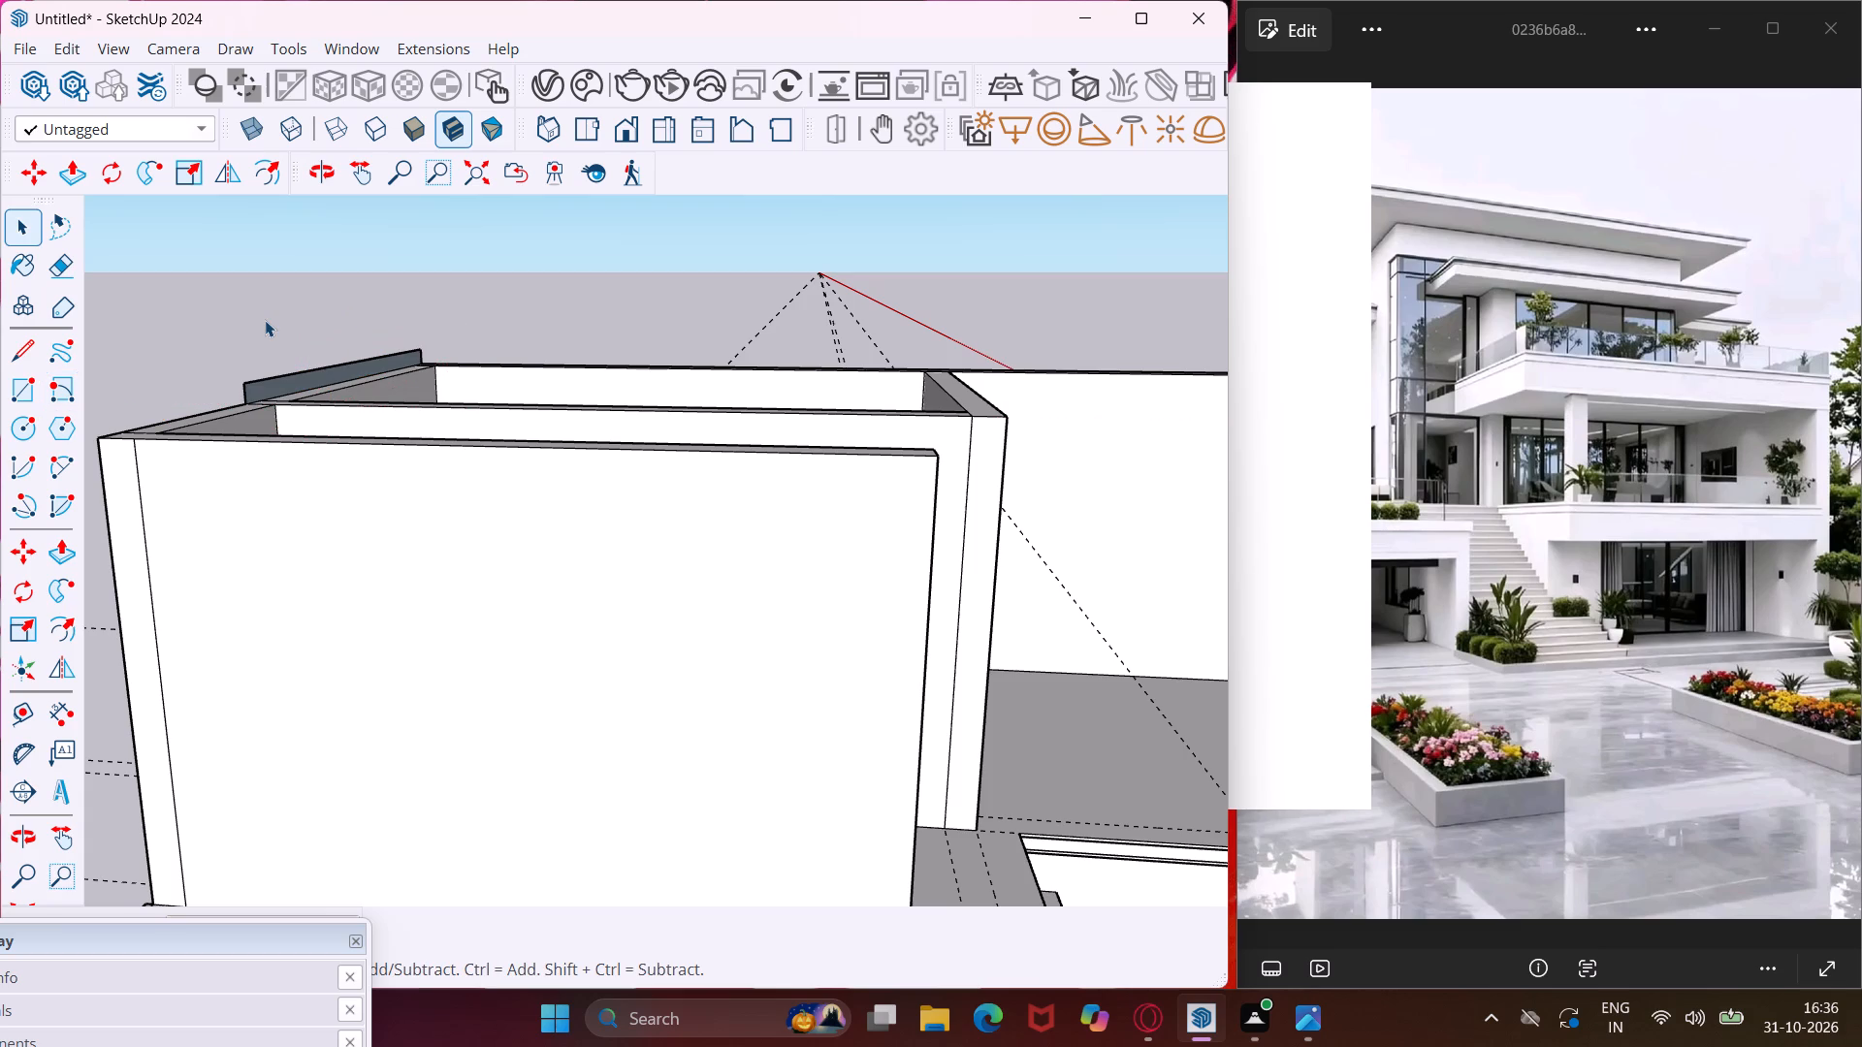
Push/Pull the 6" strip to the front end of the long outer wall, forming a roof slab over the room and terrace.
middle_drag(264, 322, 262, 401)
scroll(249, 399, up, 6)
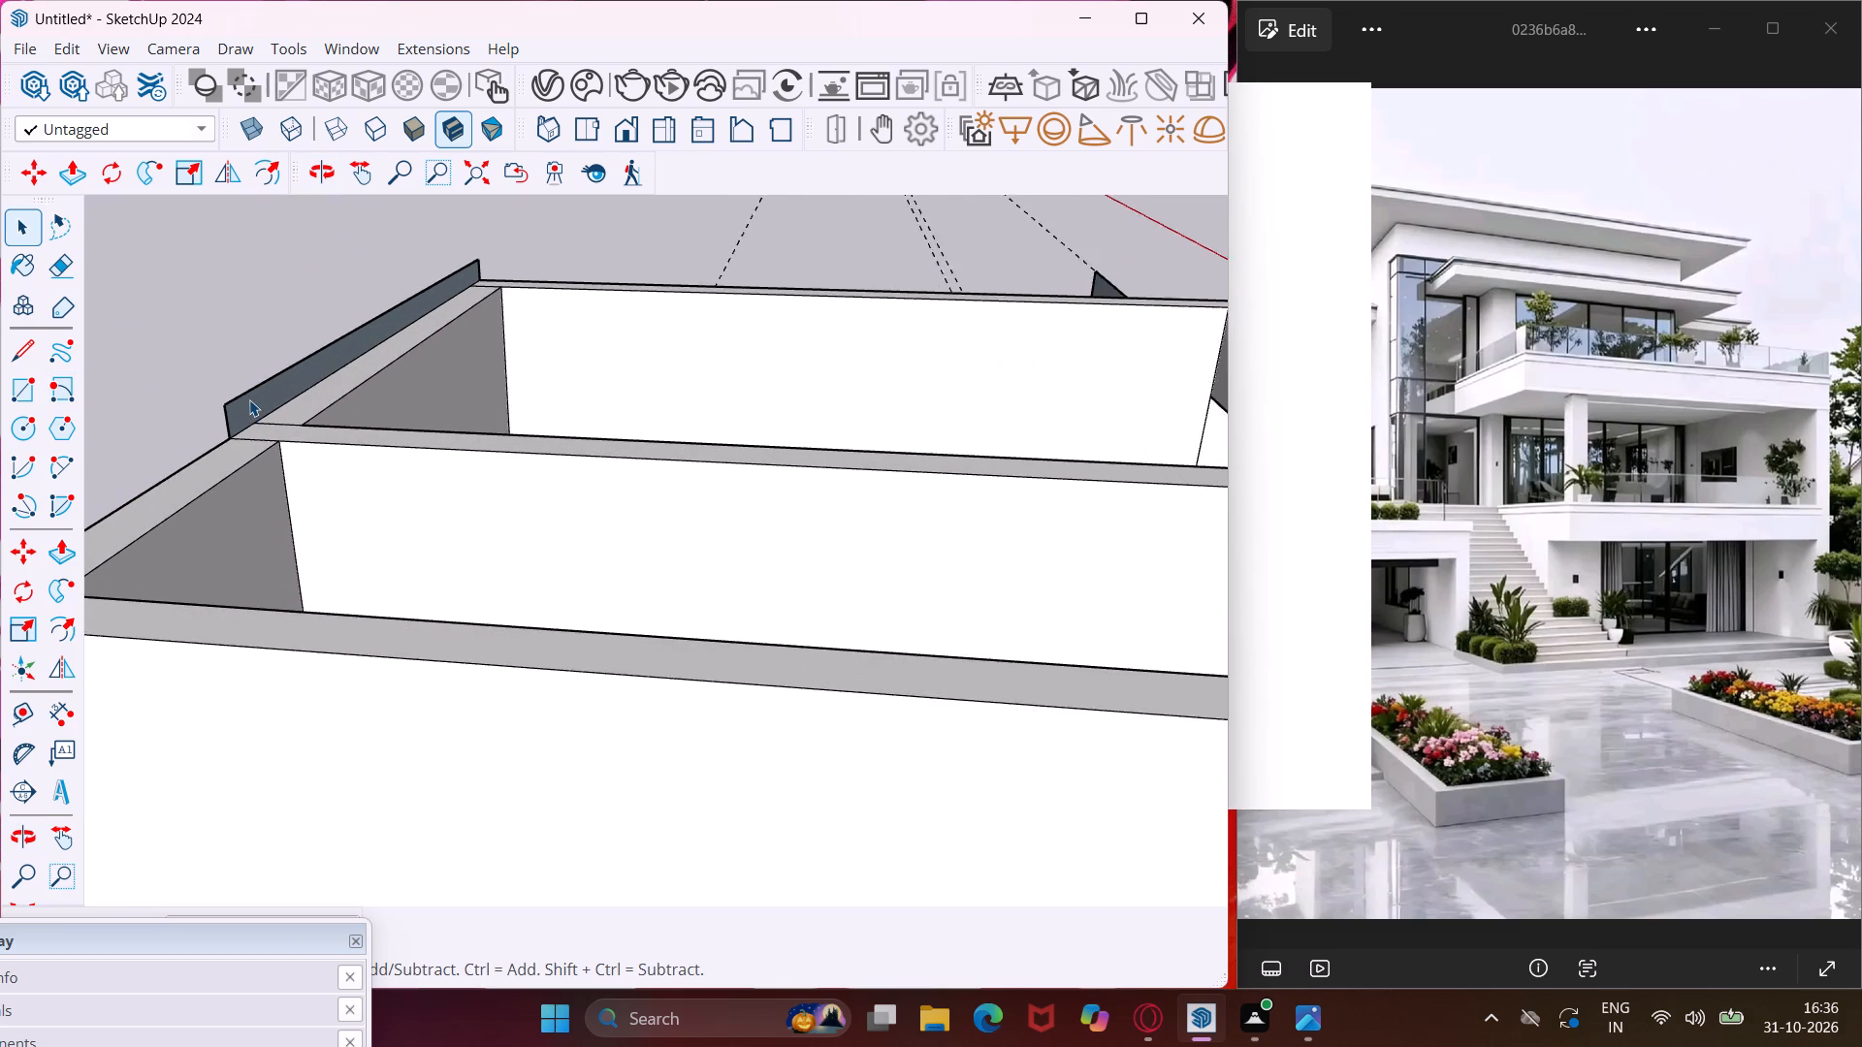
scroll(249, 399, up, 2)
click(249, 406)
key(p)
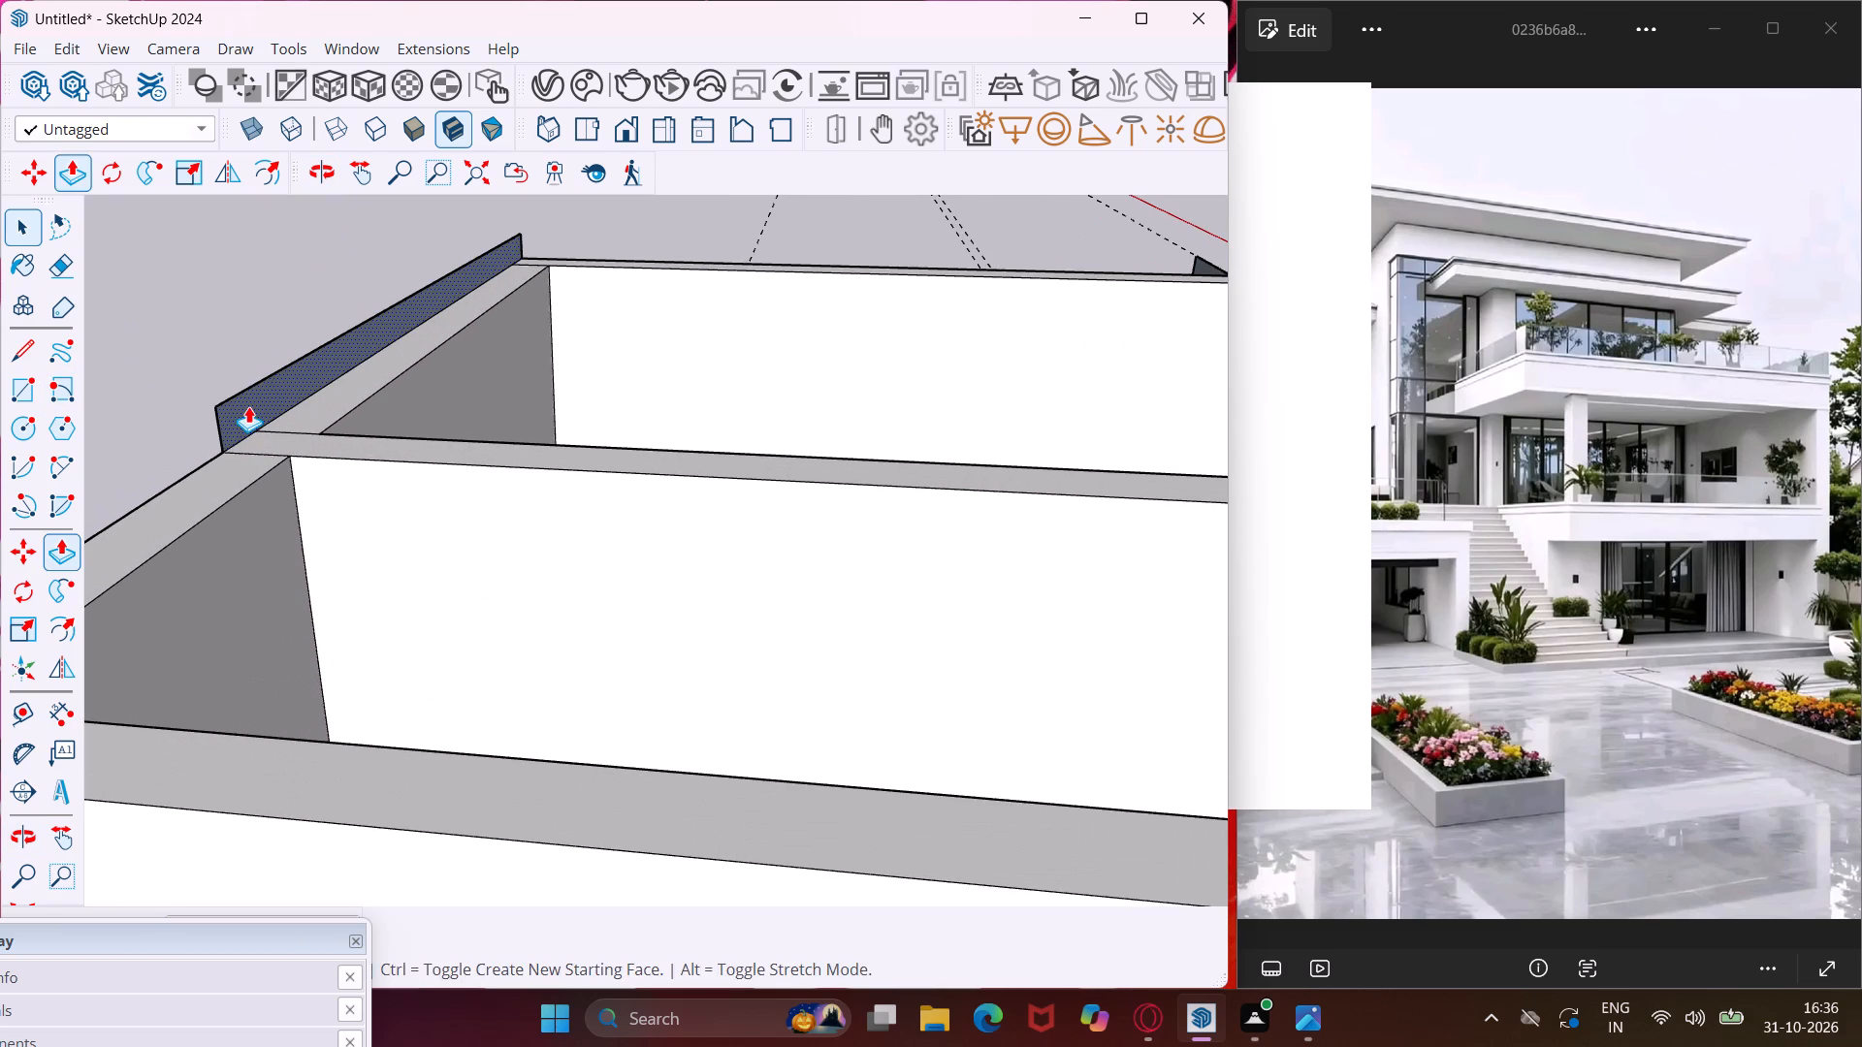
click(248, 406)
scroll(282, 410, down, 5)
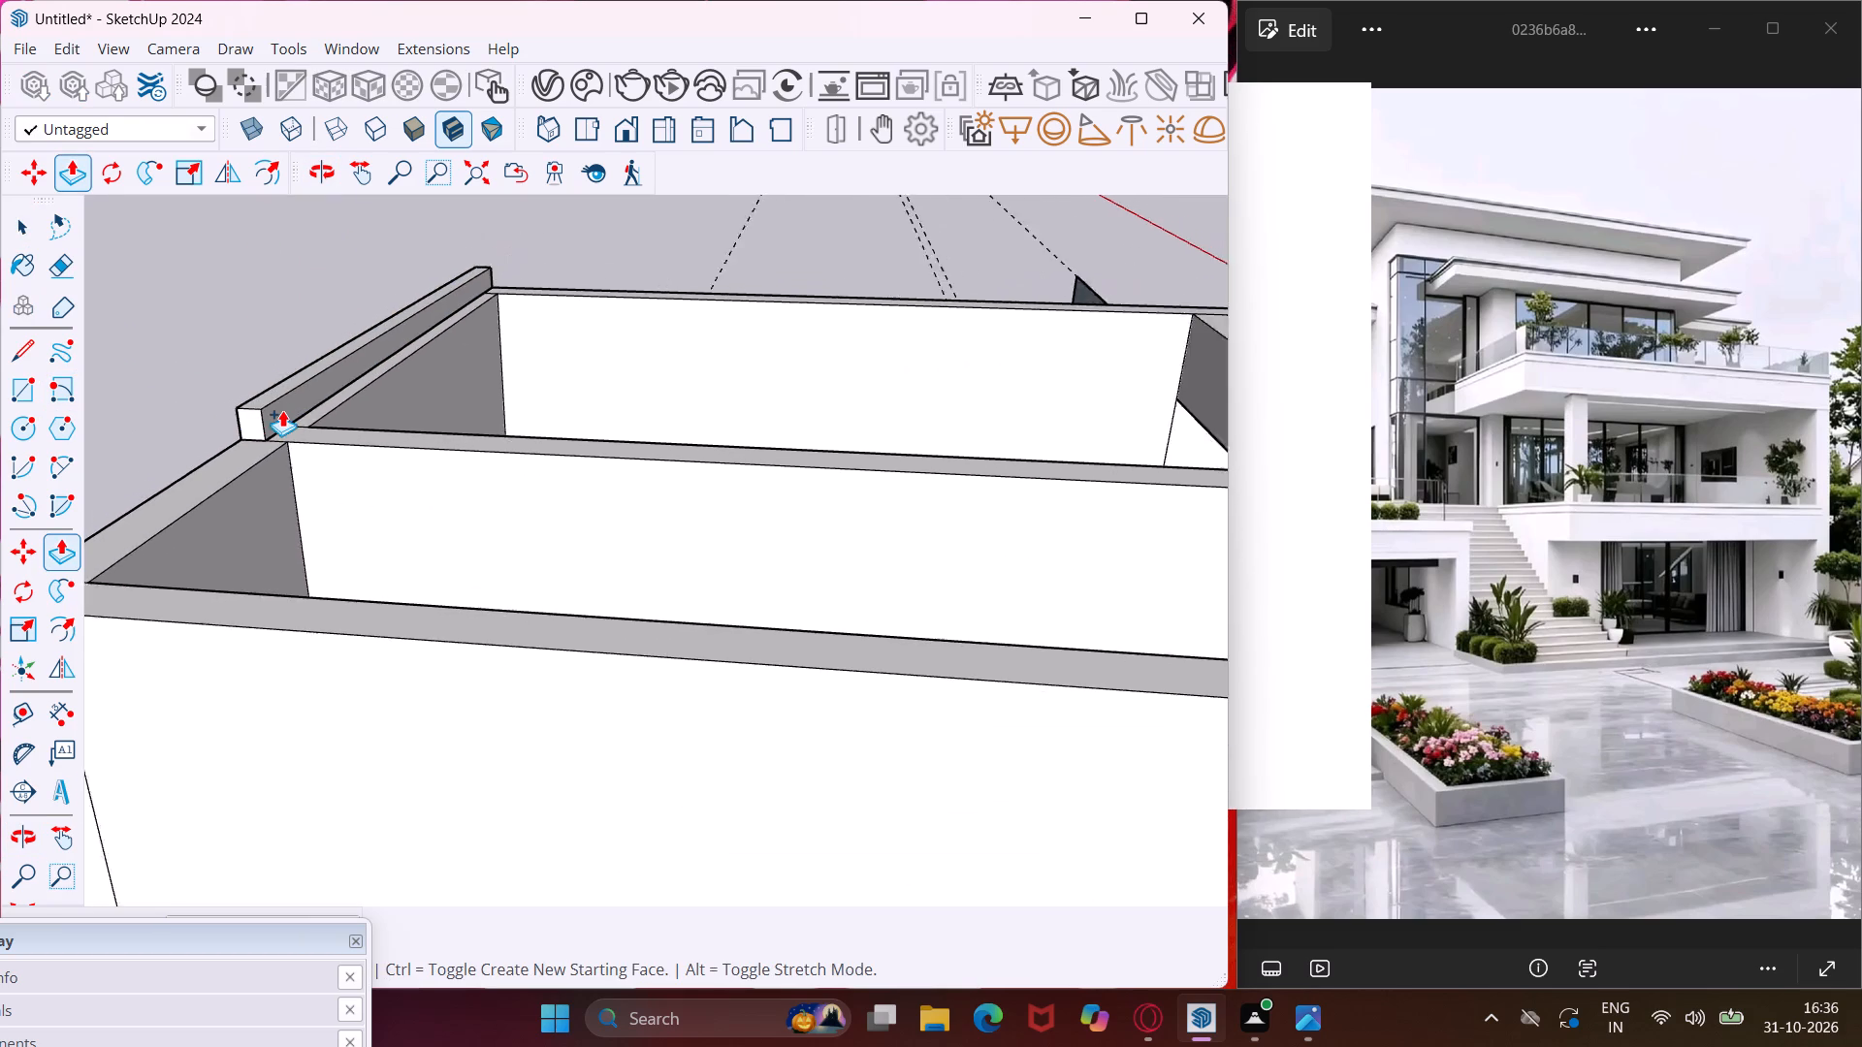
scroll(282, 410, down, 10)
middle_drag(674, 400, 462, 397)
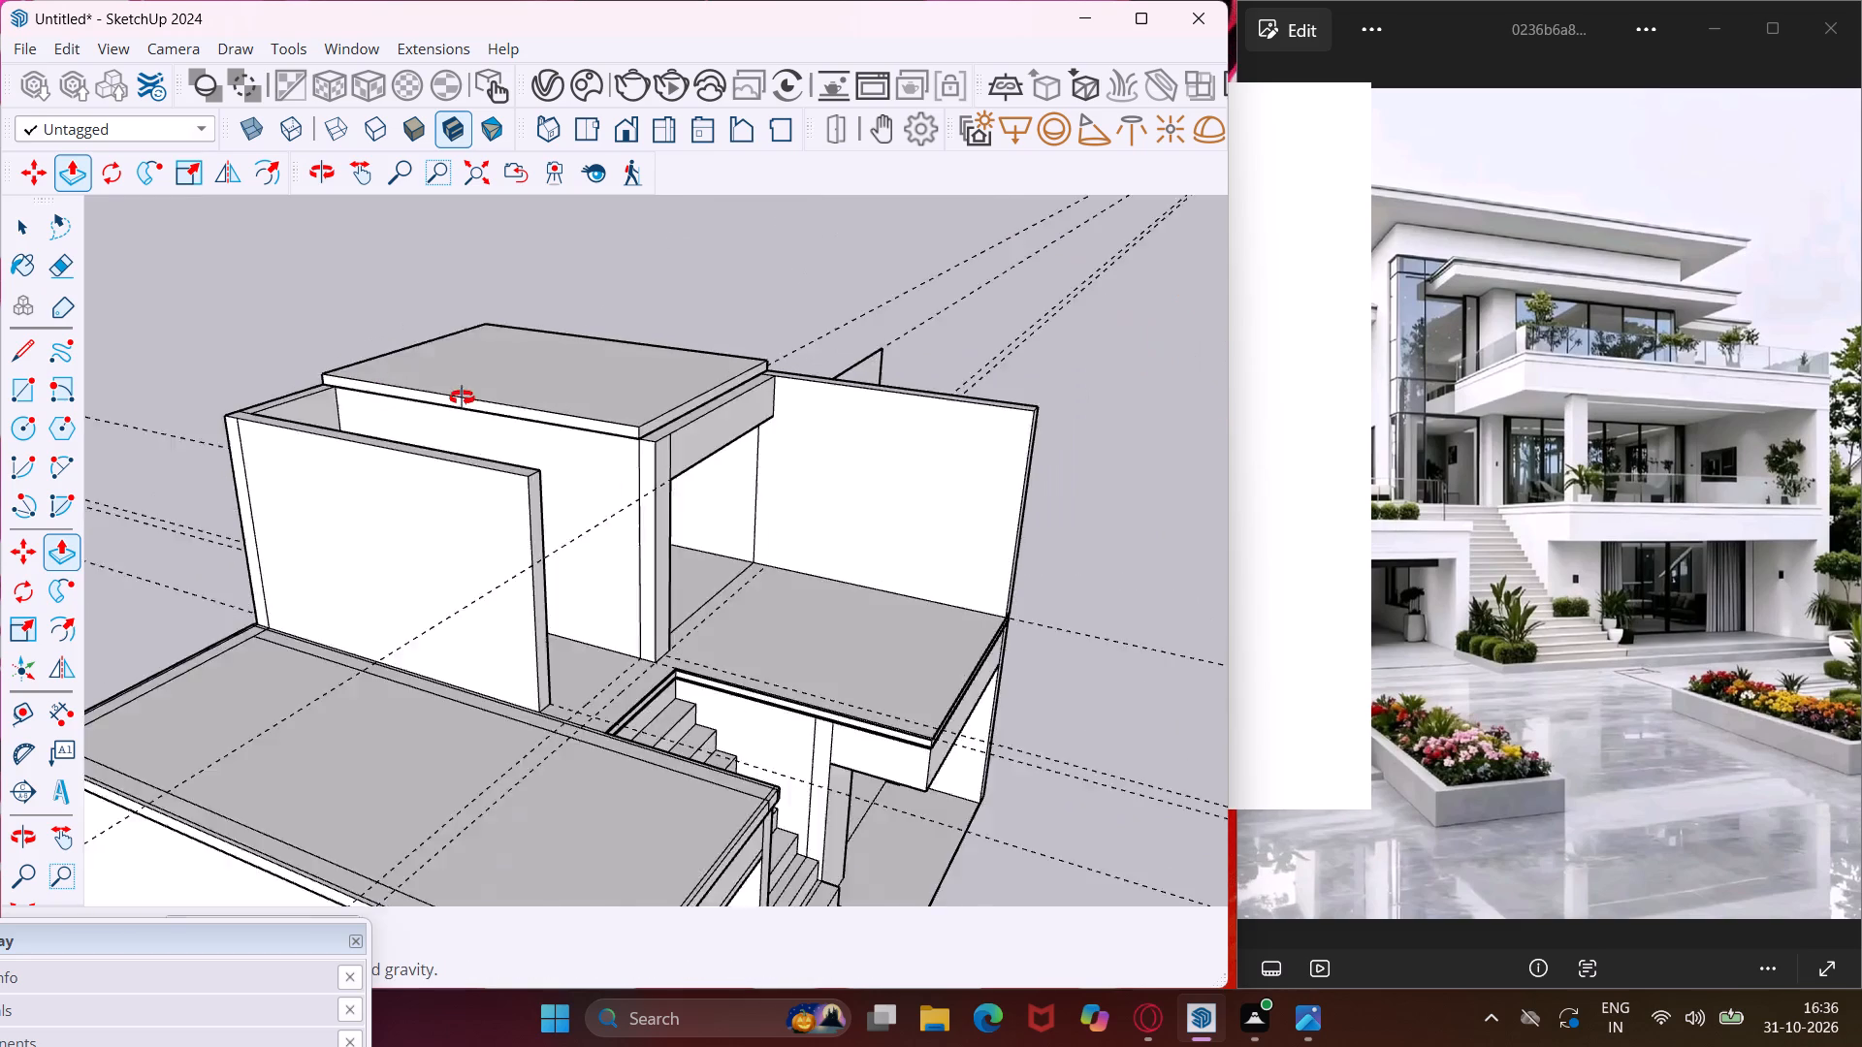
middle_drag(462, 397, 323, 396)
middle_drag(945, 487, 899, 445)
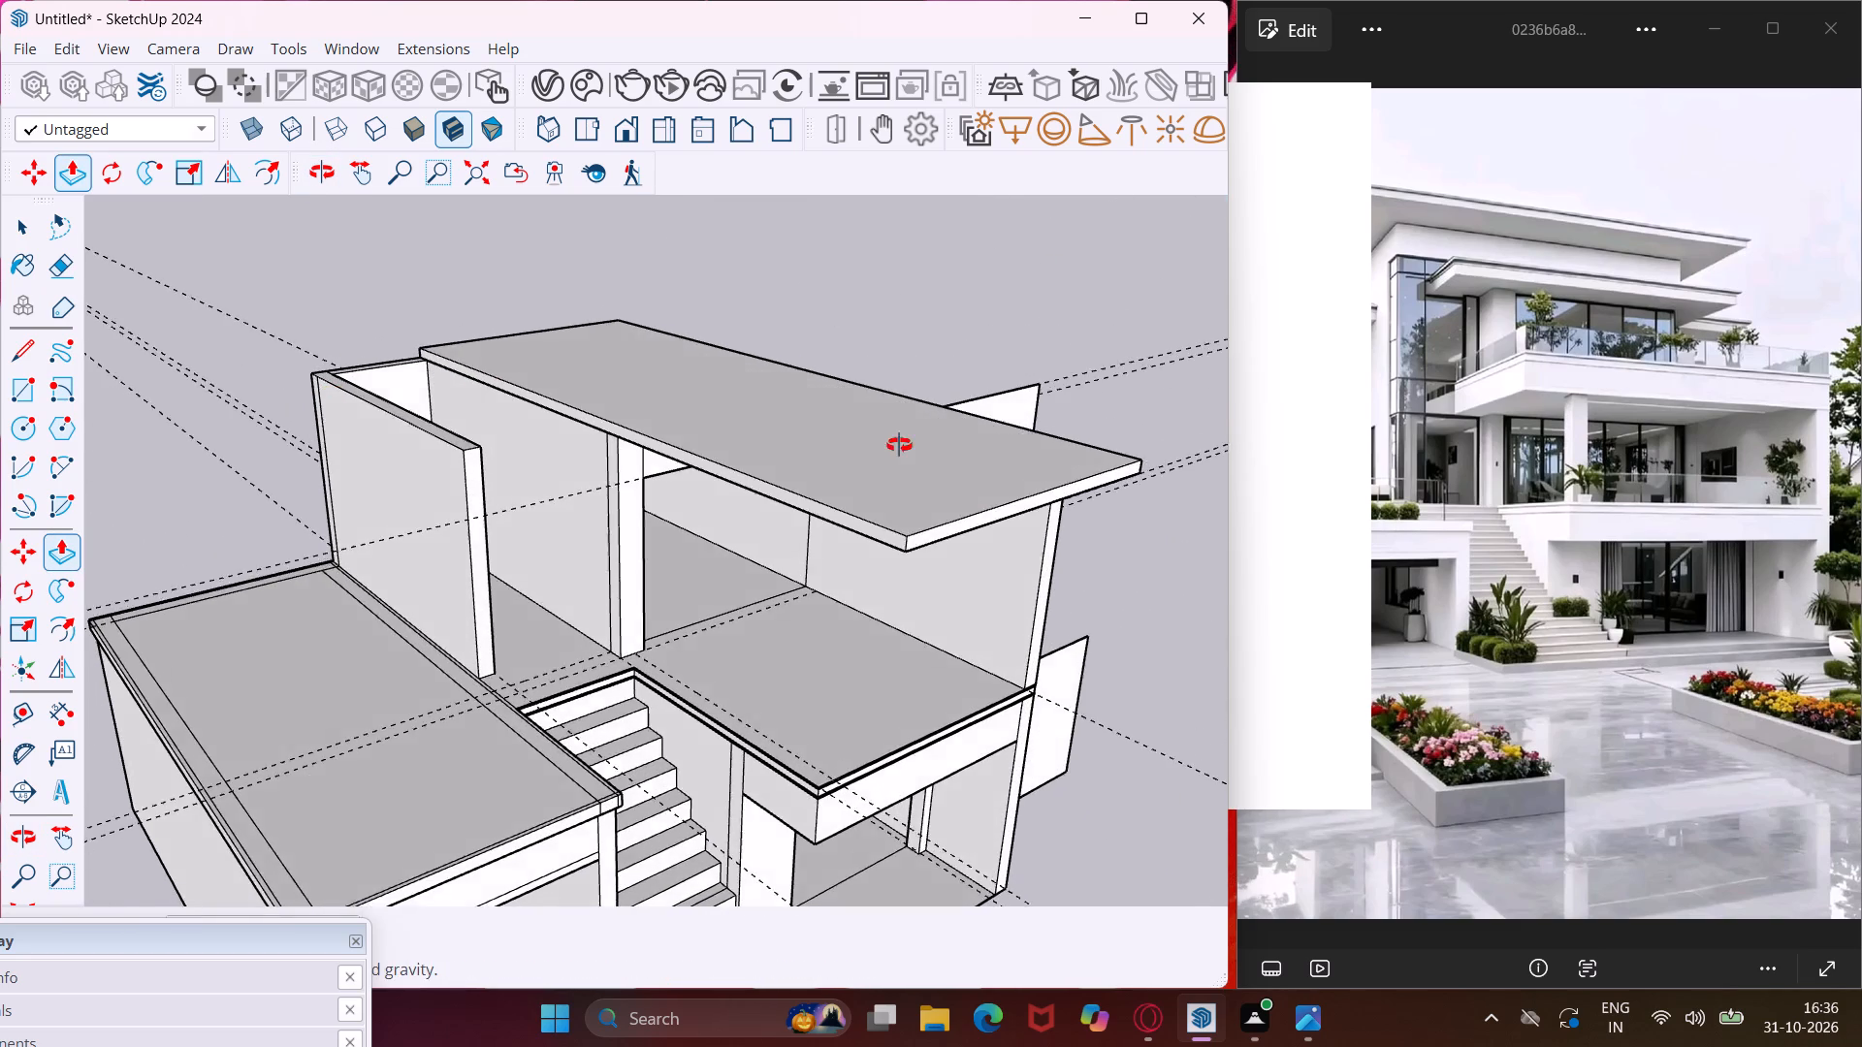
middle_drag(899, 445, 713, 276)
click(960, 461)
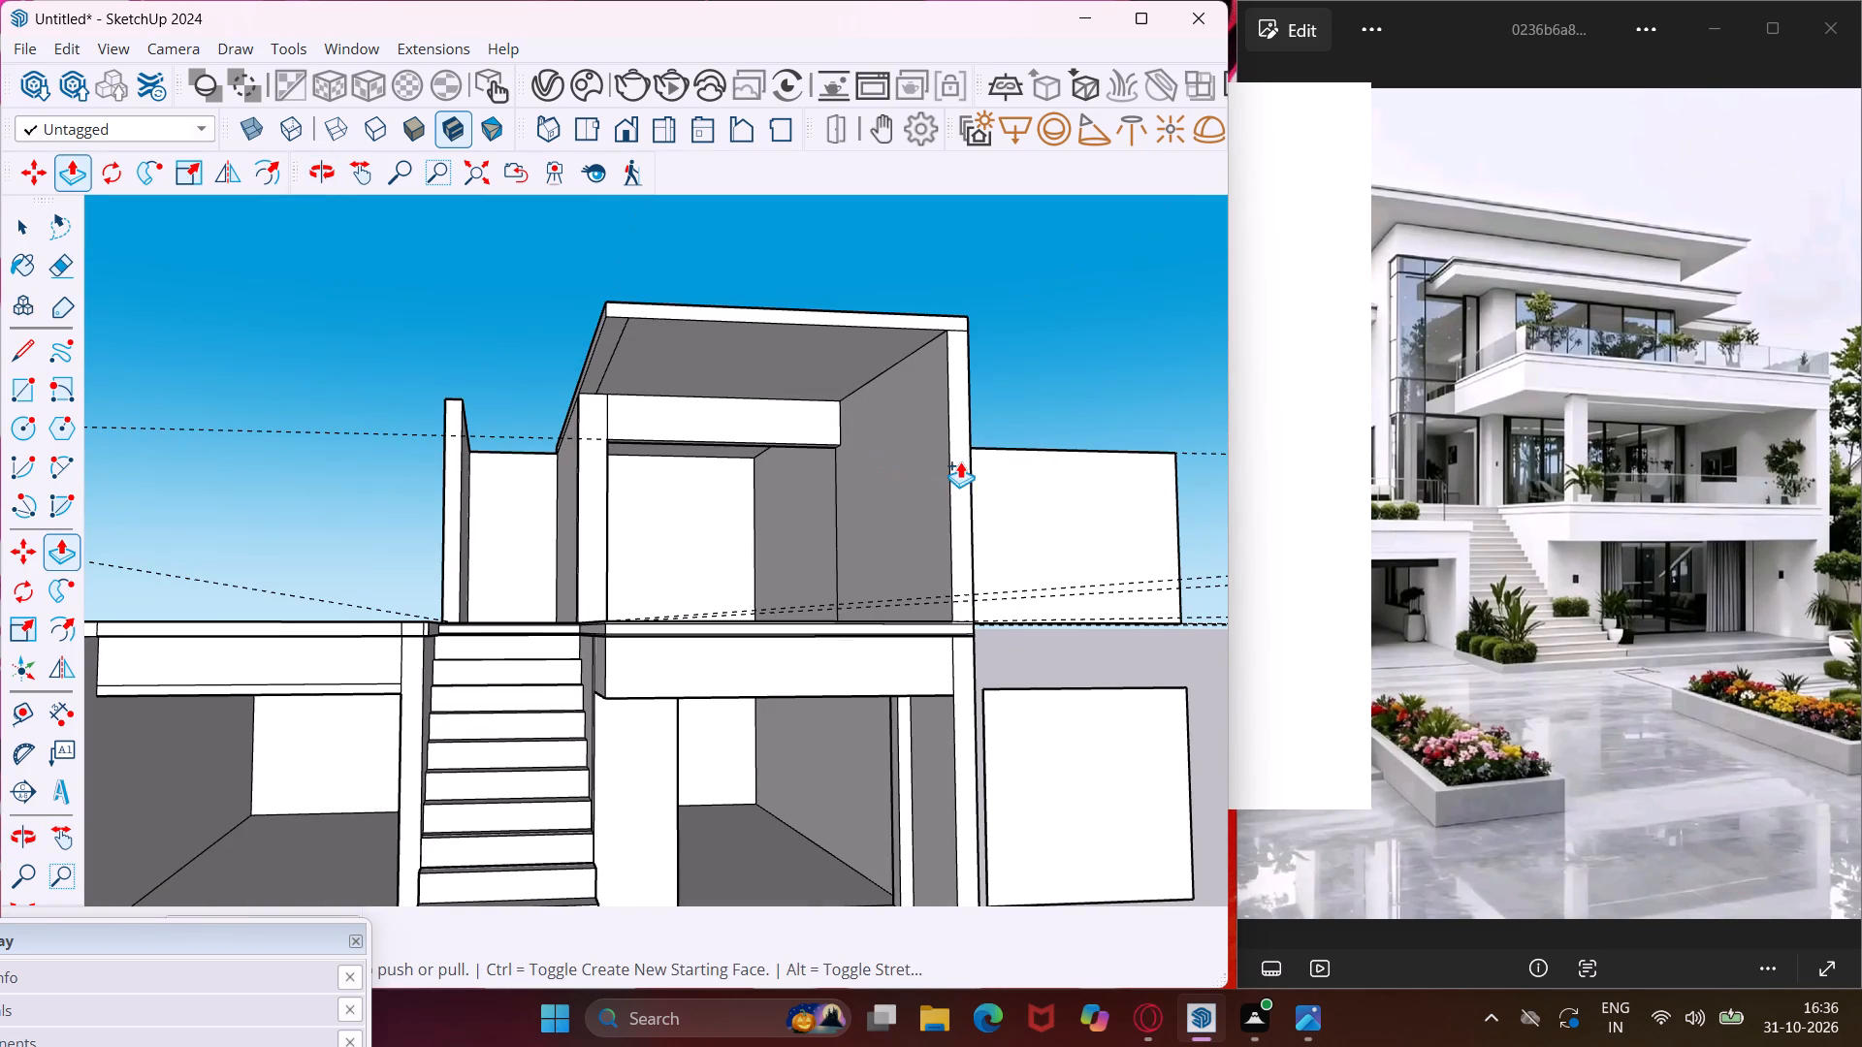
key(Escape)
key(space)
Erase the dividing line on the roof slab's underside beside its free edge.
scroll(780, 350, up, 4)
click(780, 350)
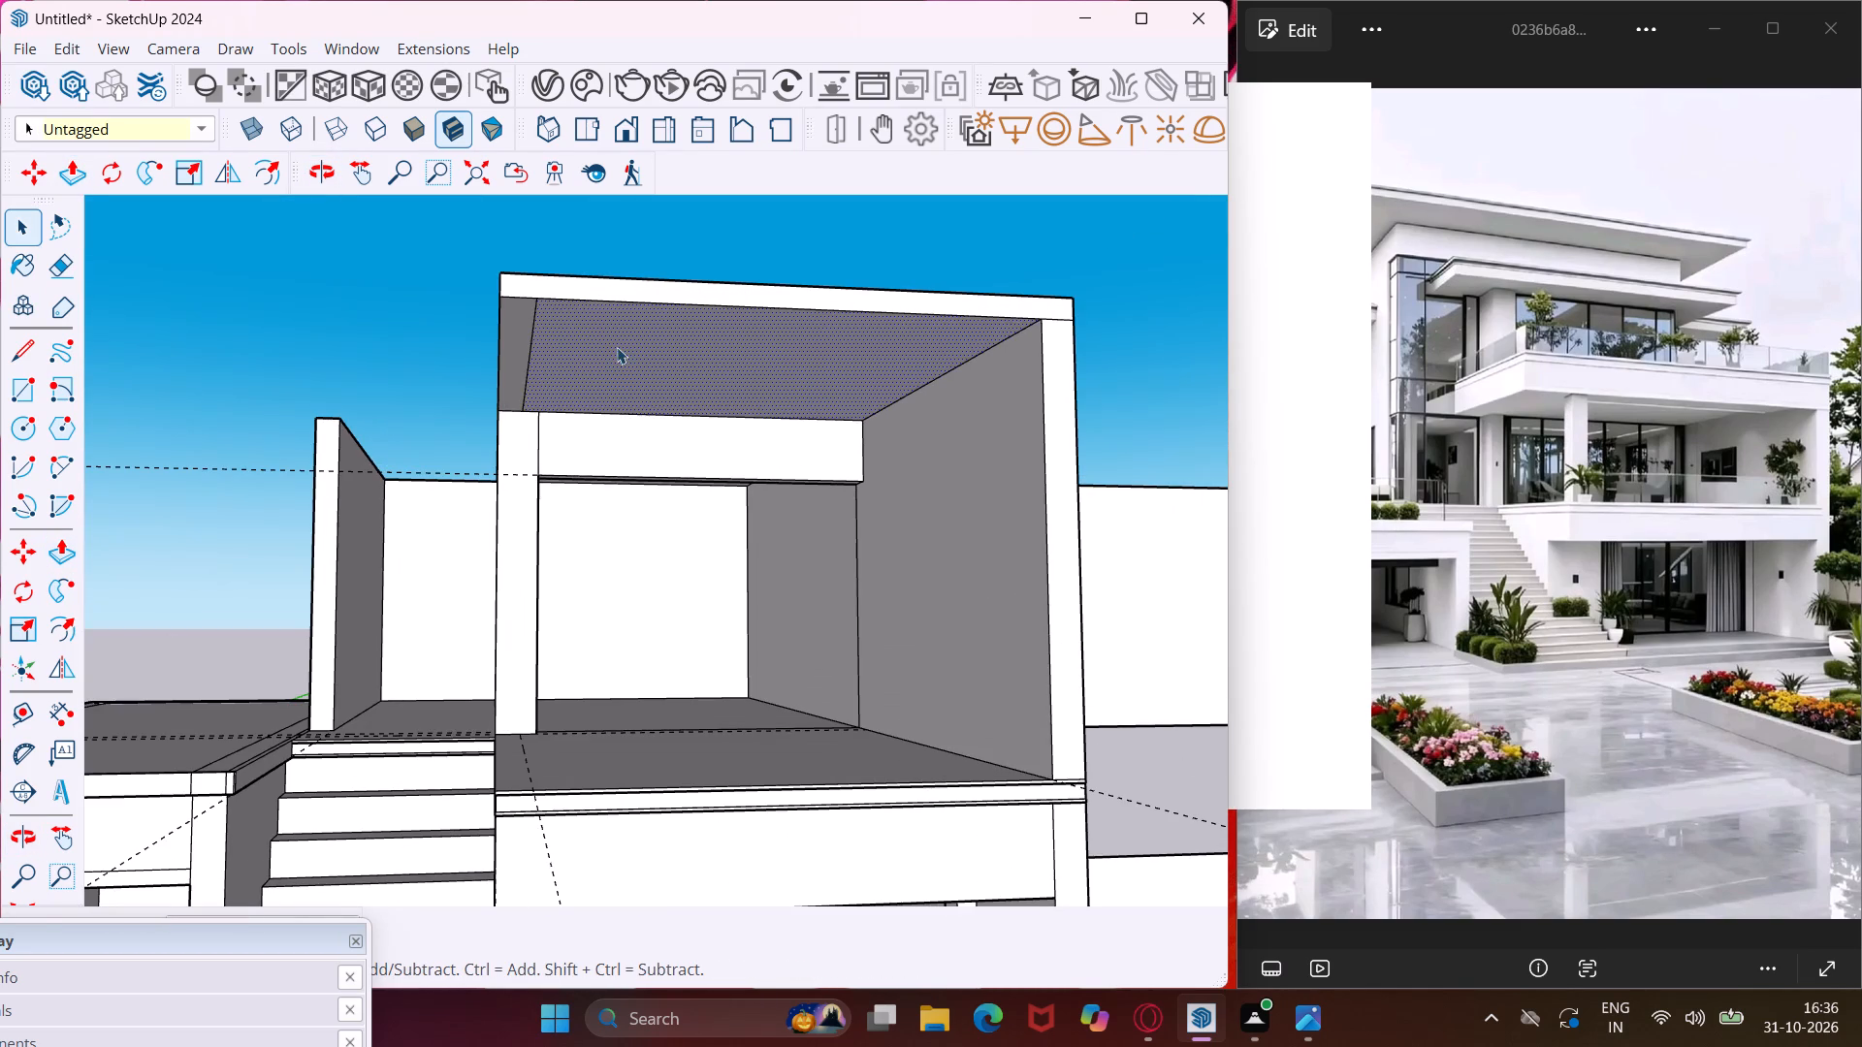
scroll(552, 377, up, 5)
key(Escape)
key(space)
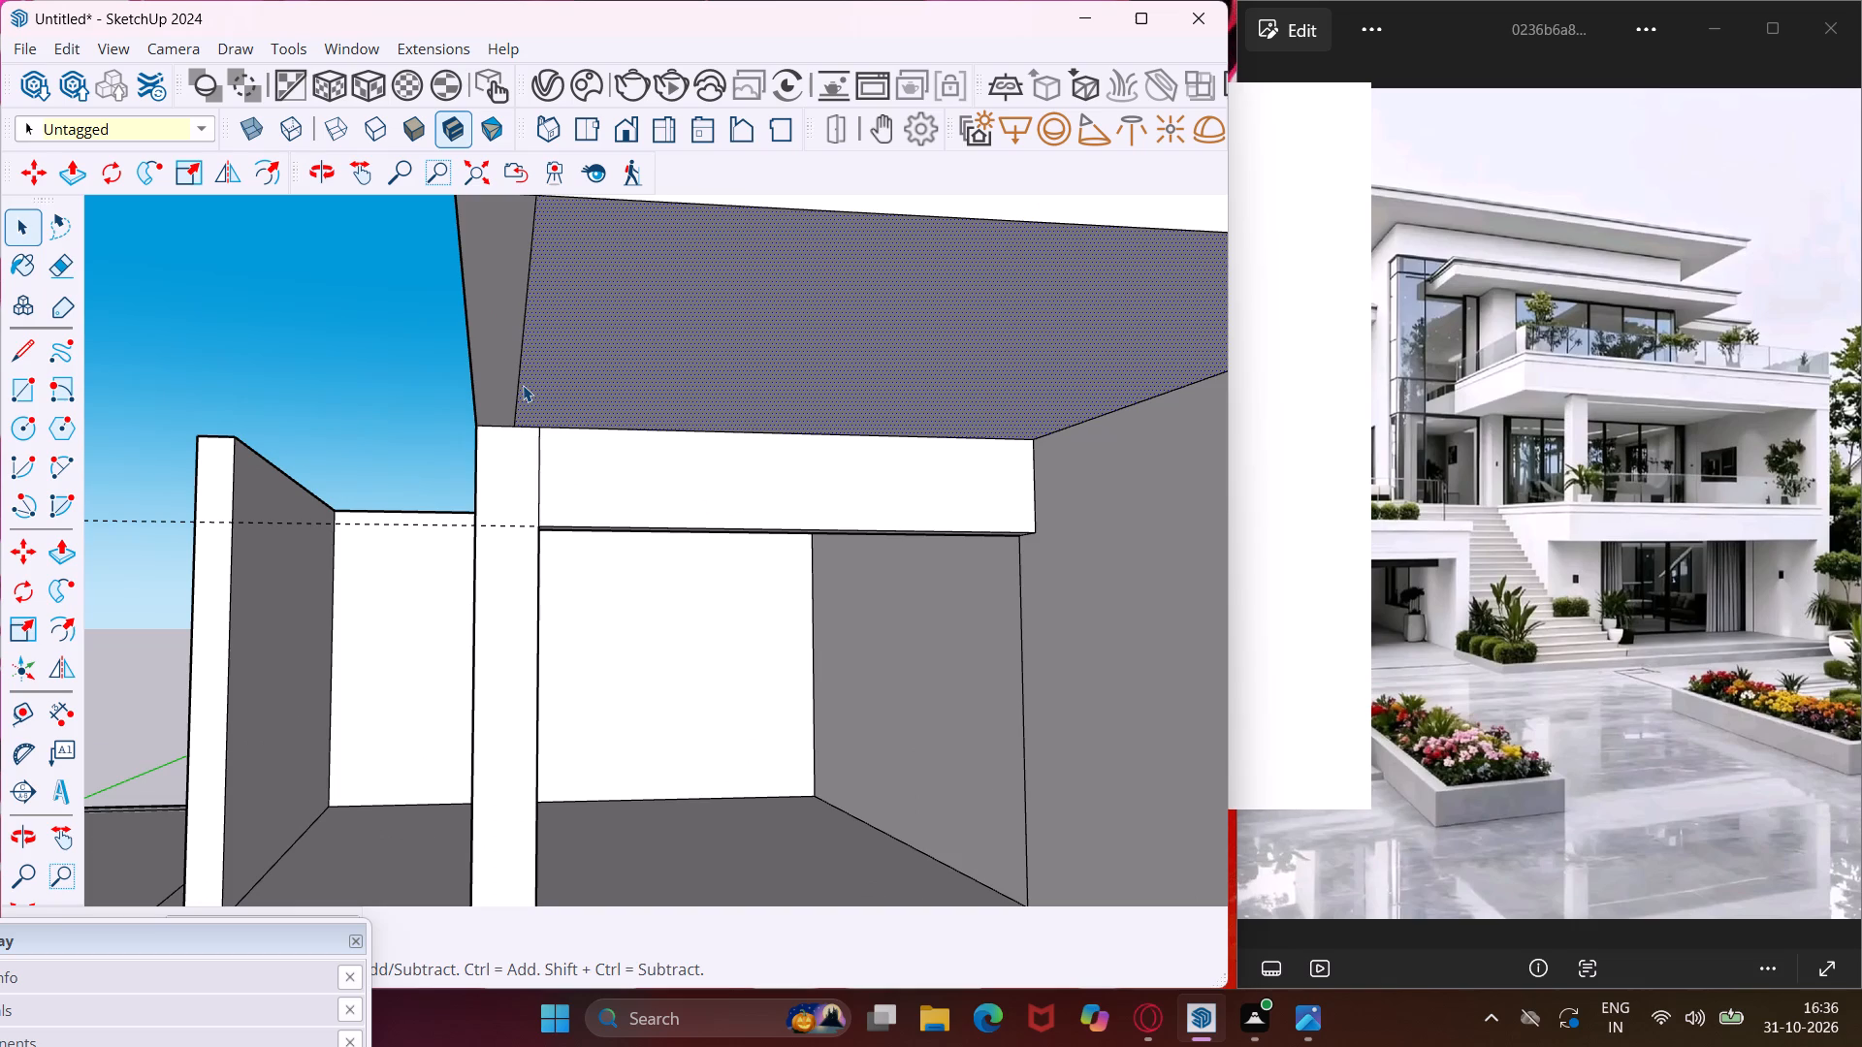
key(r)
key(Escape)
key(space)
text(r)
key(Escape)
key(space)
text(e)
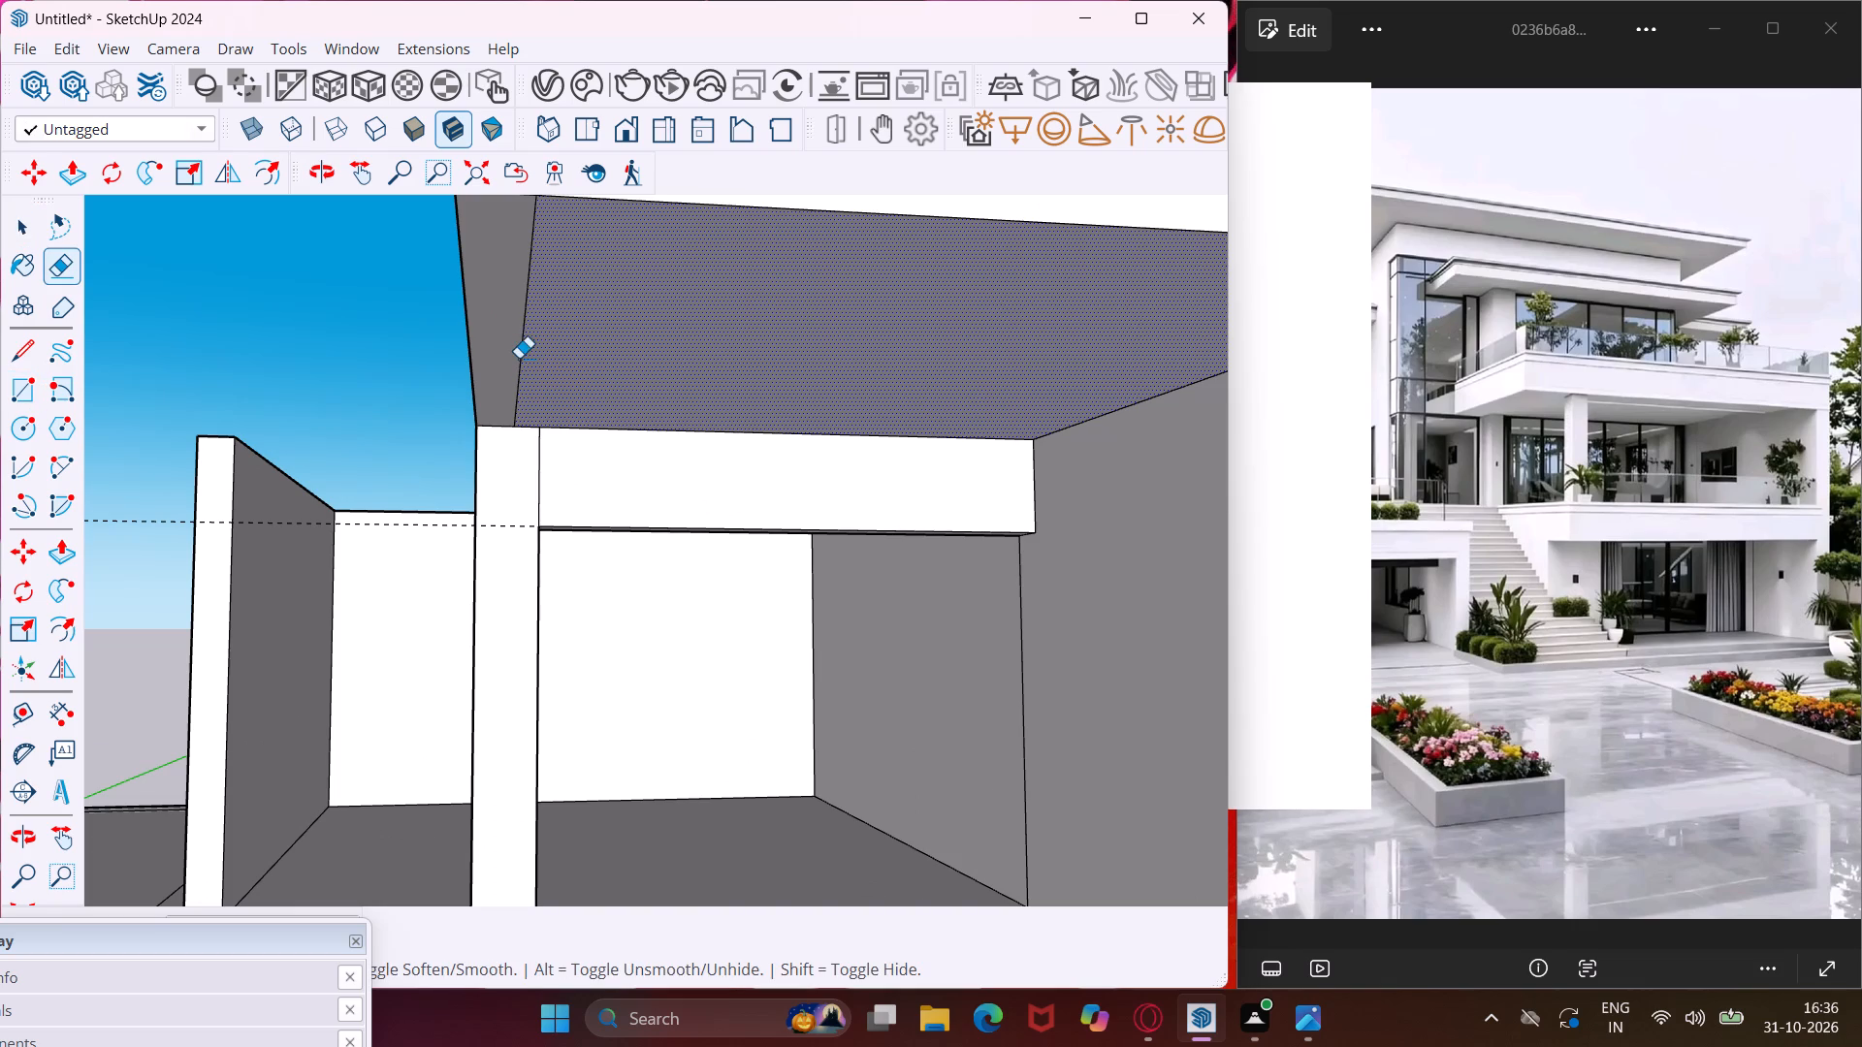
click(523, 337)
key(Escape)
key(space)
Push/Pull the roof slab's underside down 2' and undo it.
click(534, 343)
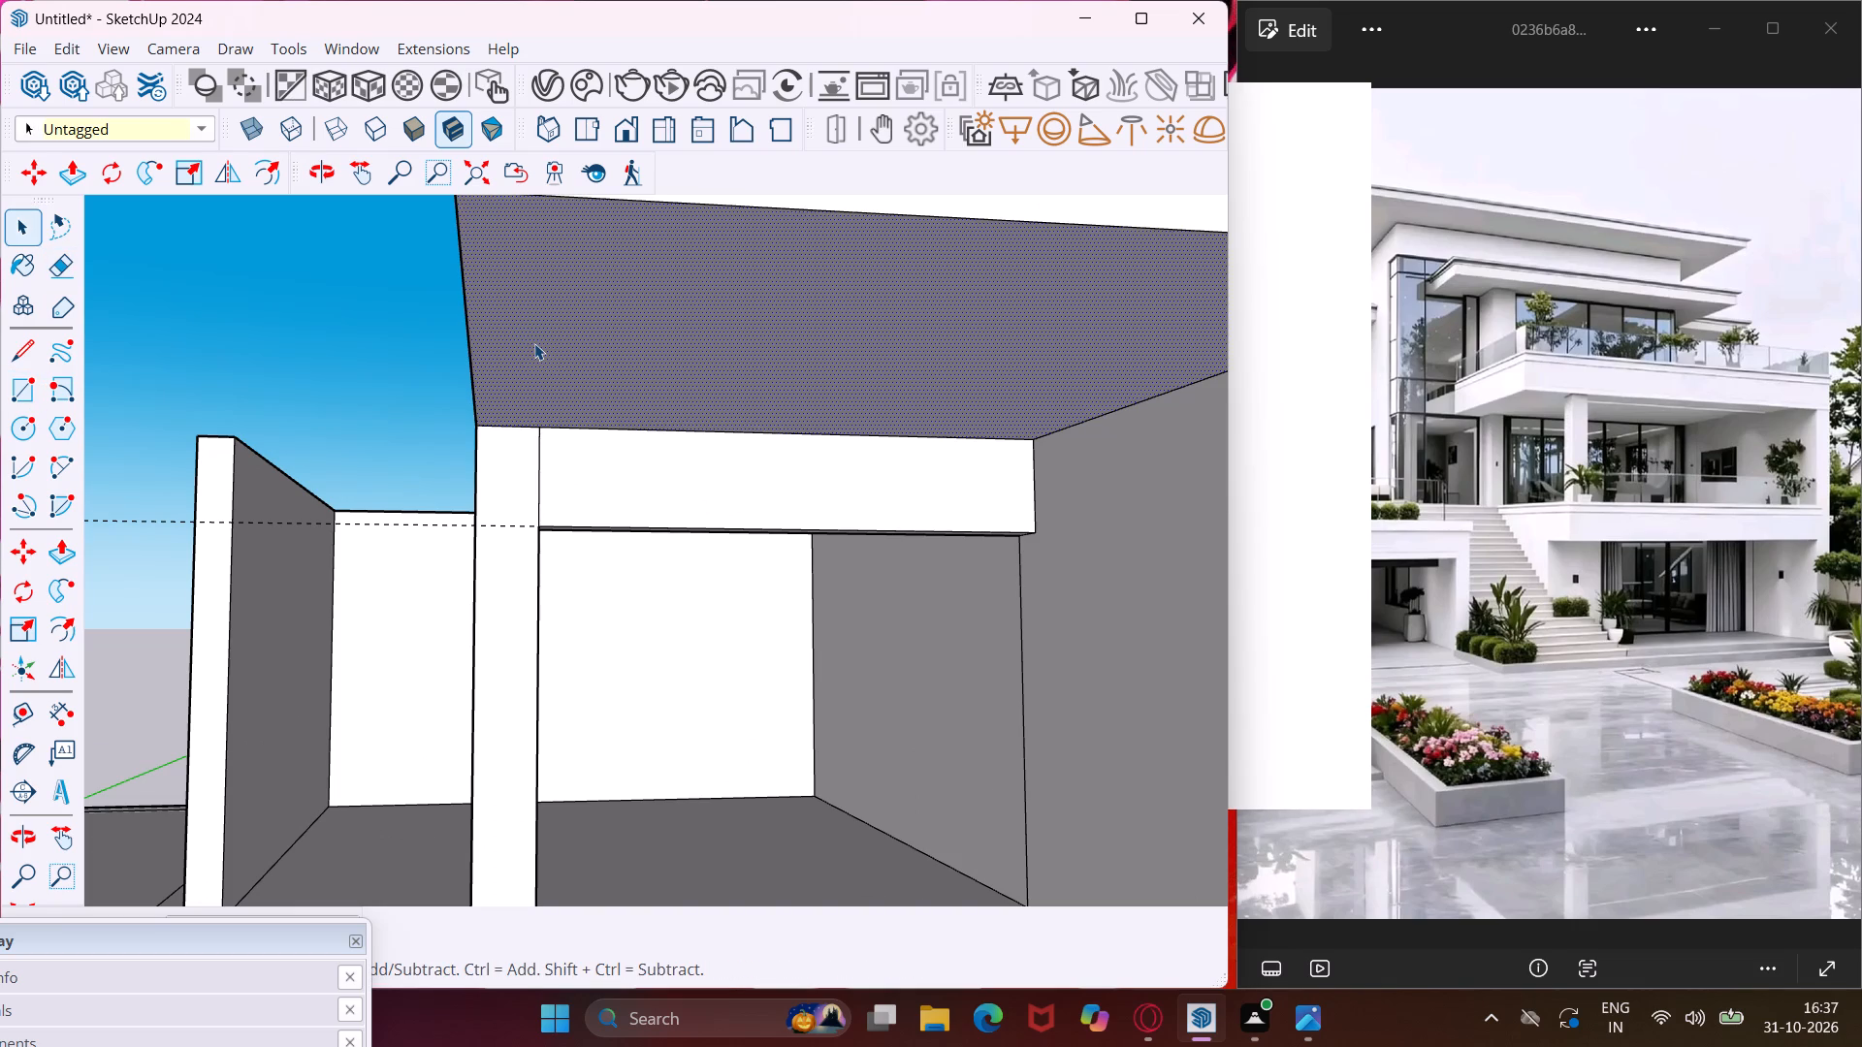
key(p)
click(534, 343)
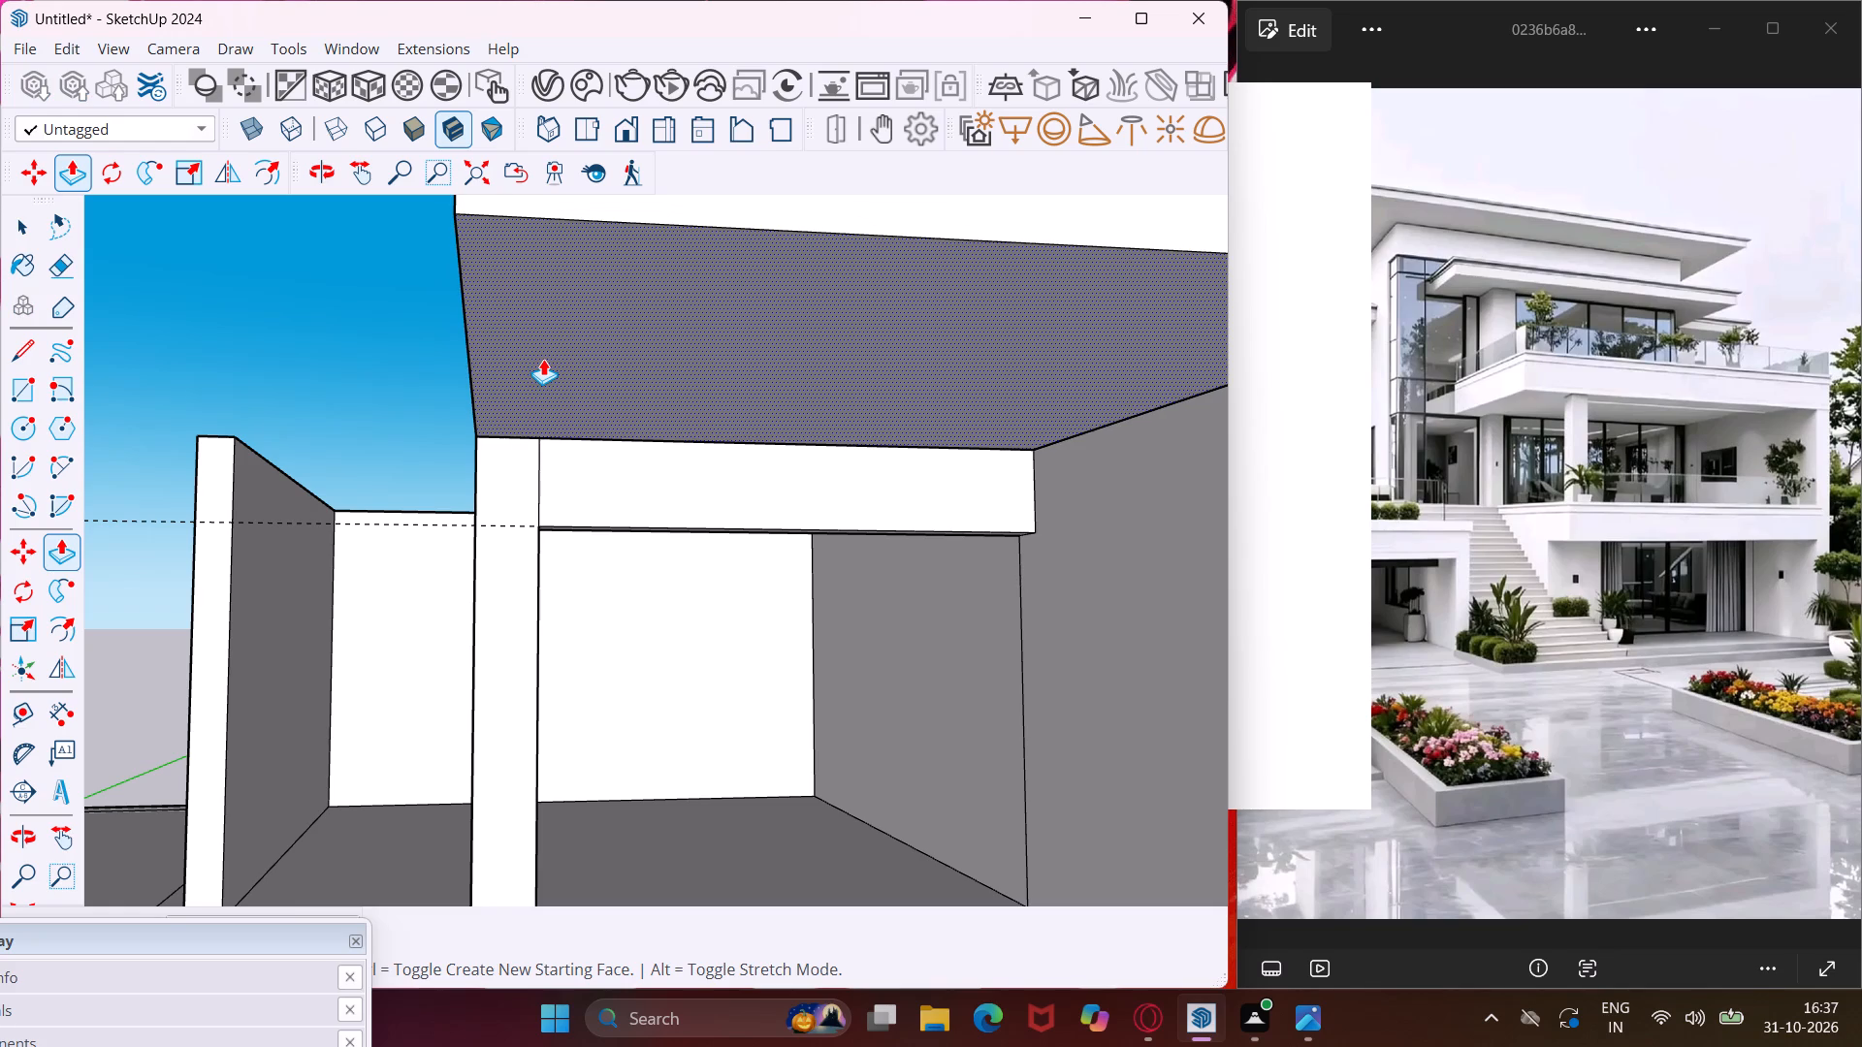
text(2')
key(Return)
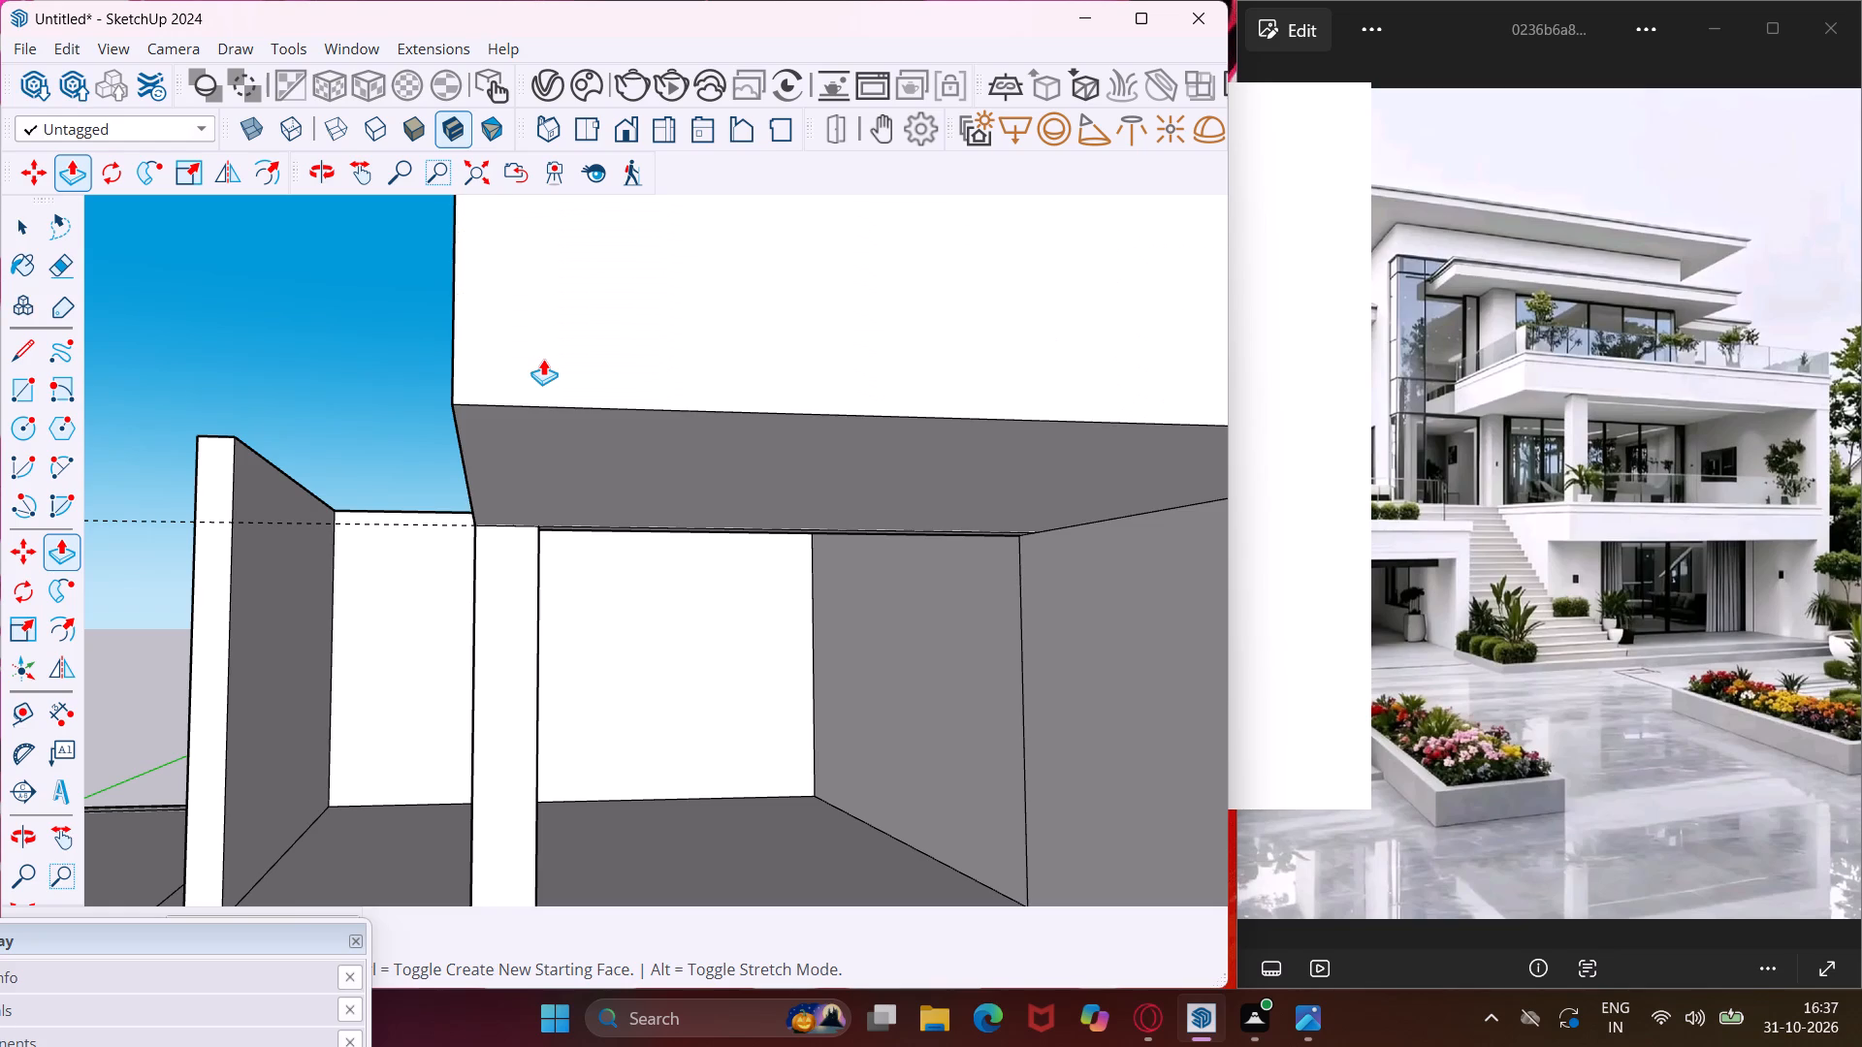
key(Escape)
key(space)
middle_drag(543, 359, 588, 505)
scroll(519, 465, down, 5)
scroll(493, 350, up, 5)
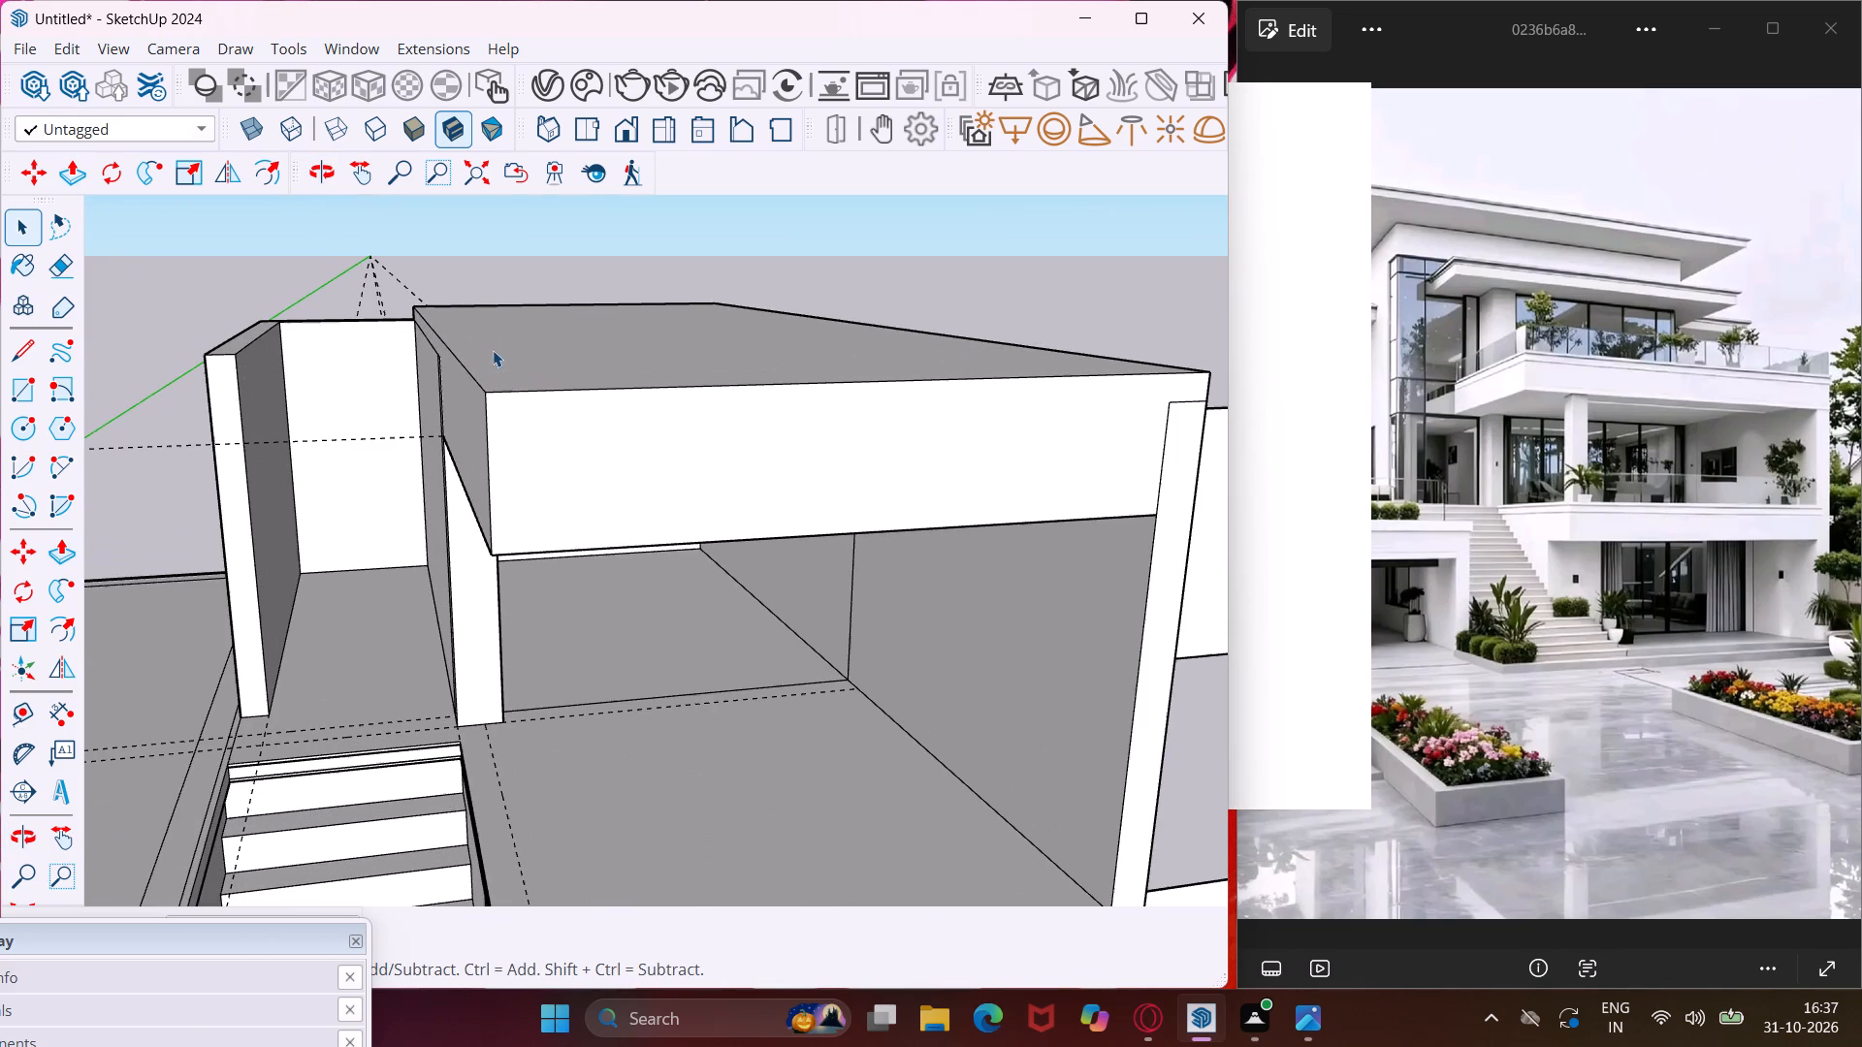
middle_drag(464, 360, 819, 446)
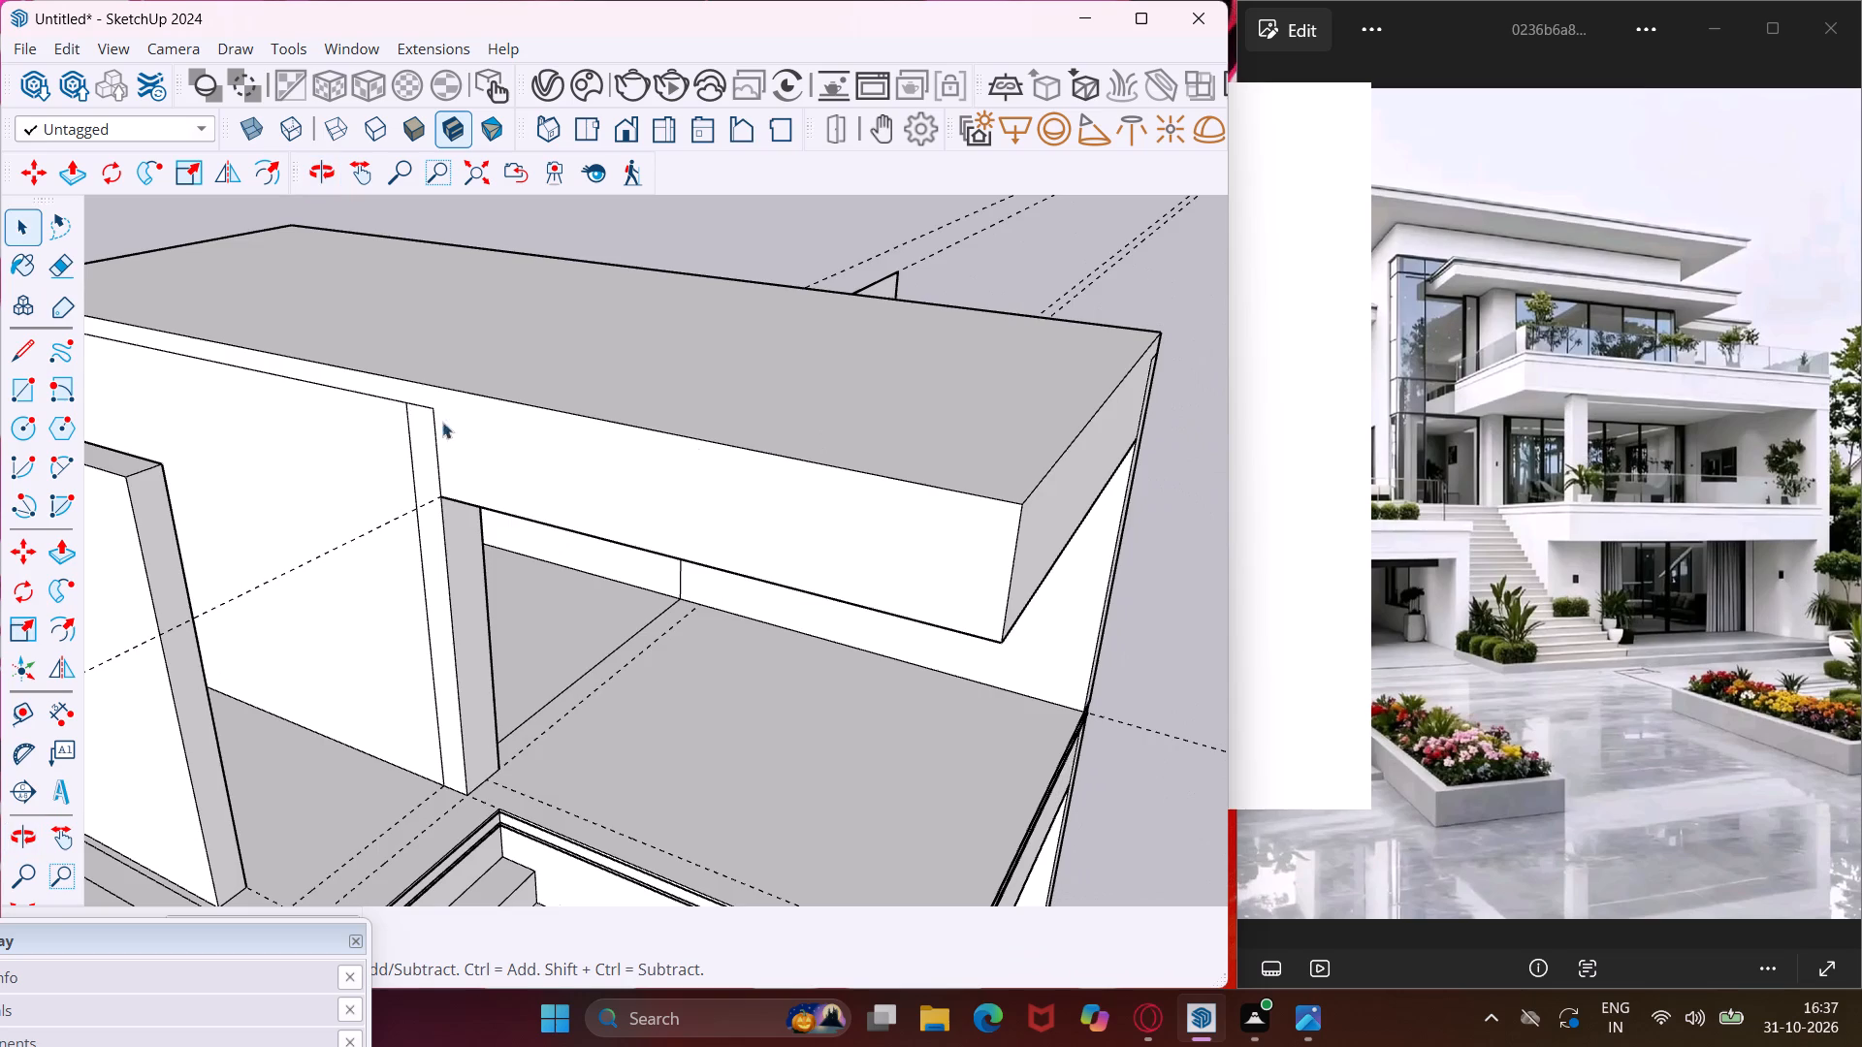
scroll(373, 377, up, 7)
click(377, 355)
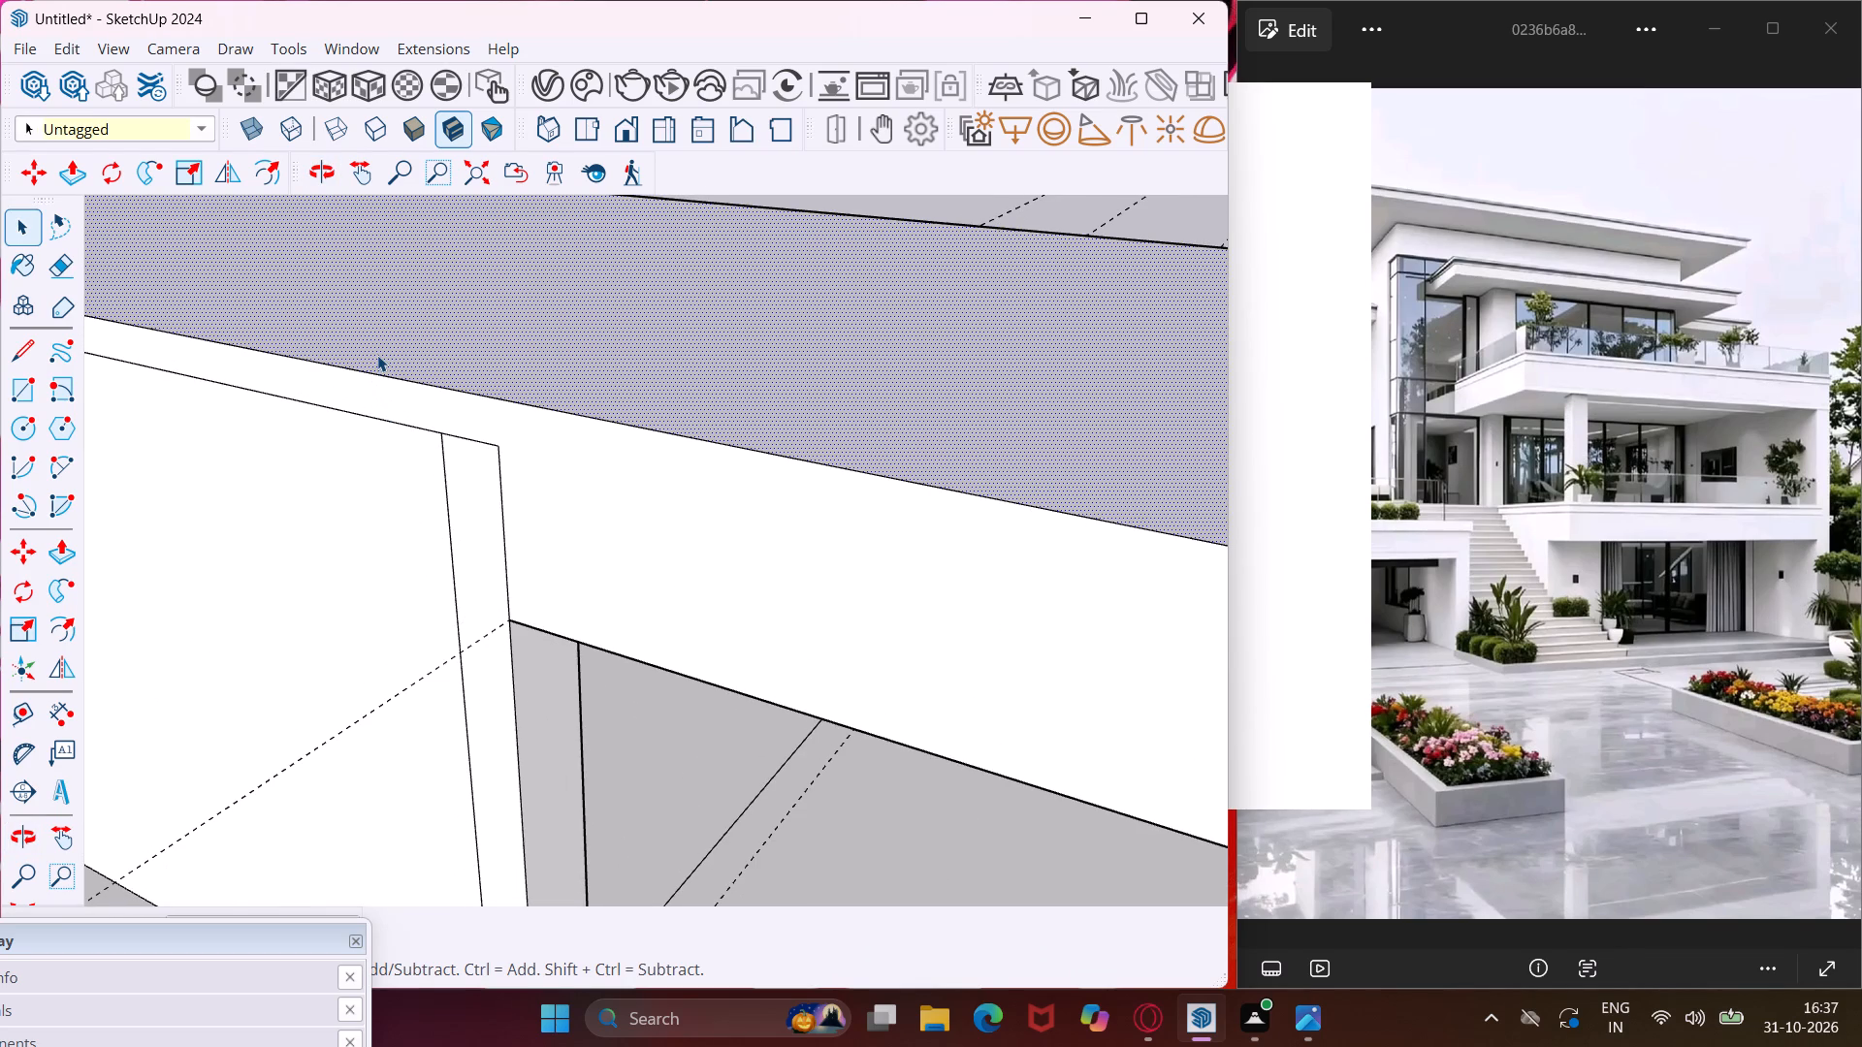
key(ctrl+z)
Push/Pull the roof slab's underside down 2' with a new starting face, keeping the slab's lower edge line.
middle_drag(523, 475, 502, 451)
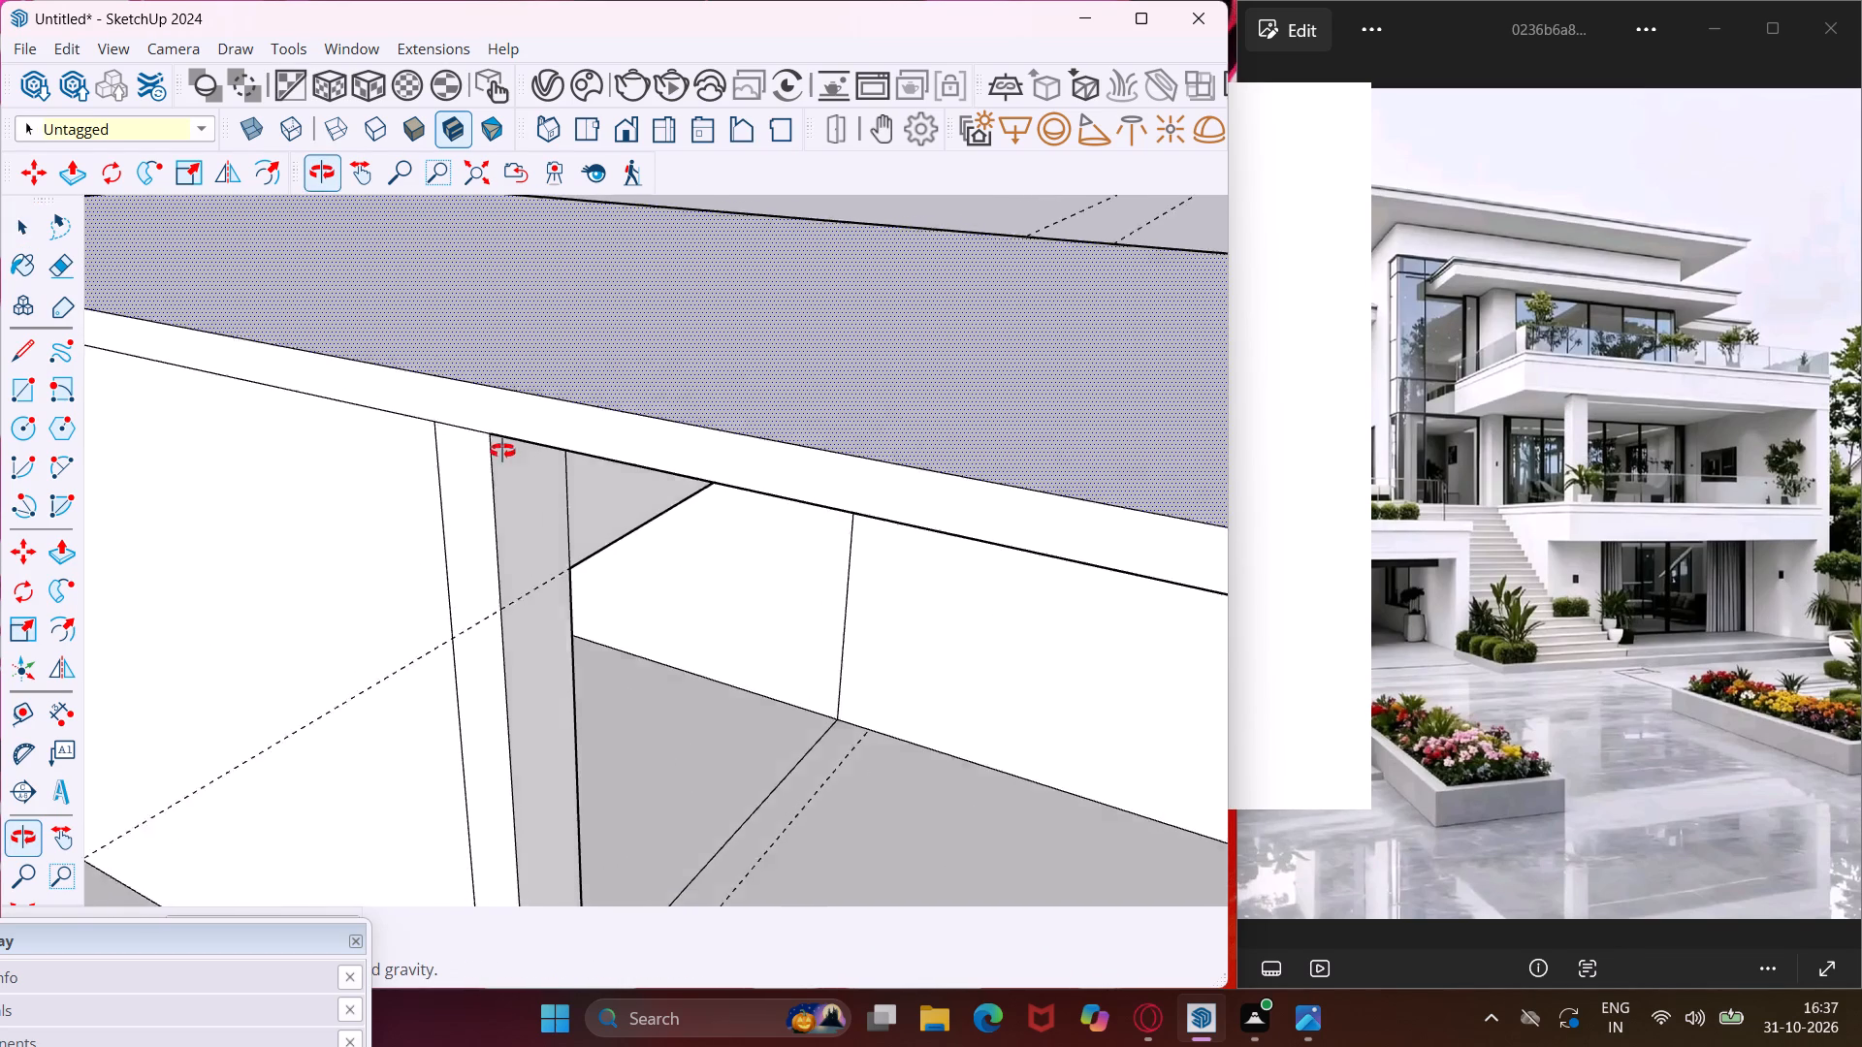
middle_drag(502, 451, 277, 251)
scroll(277, 251, up, 1)
click(513, 220)
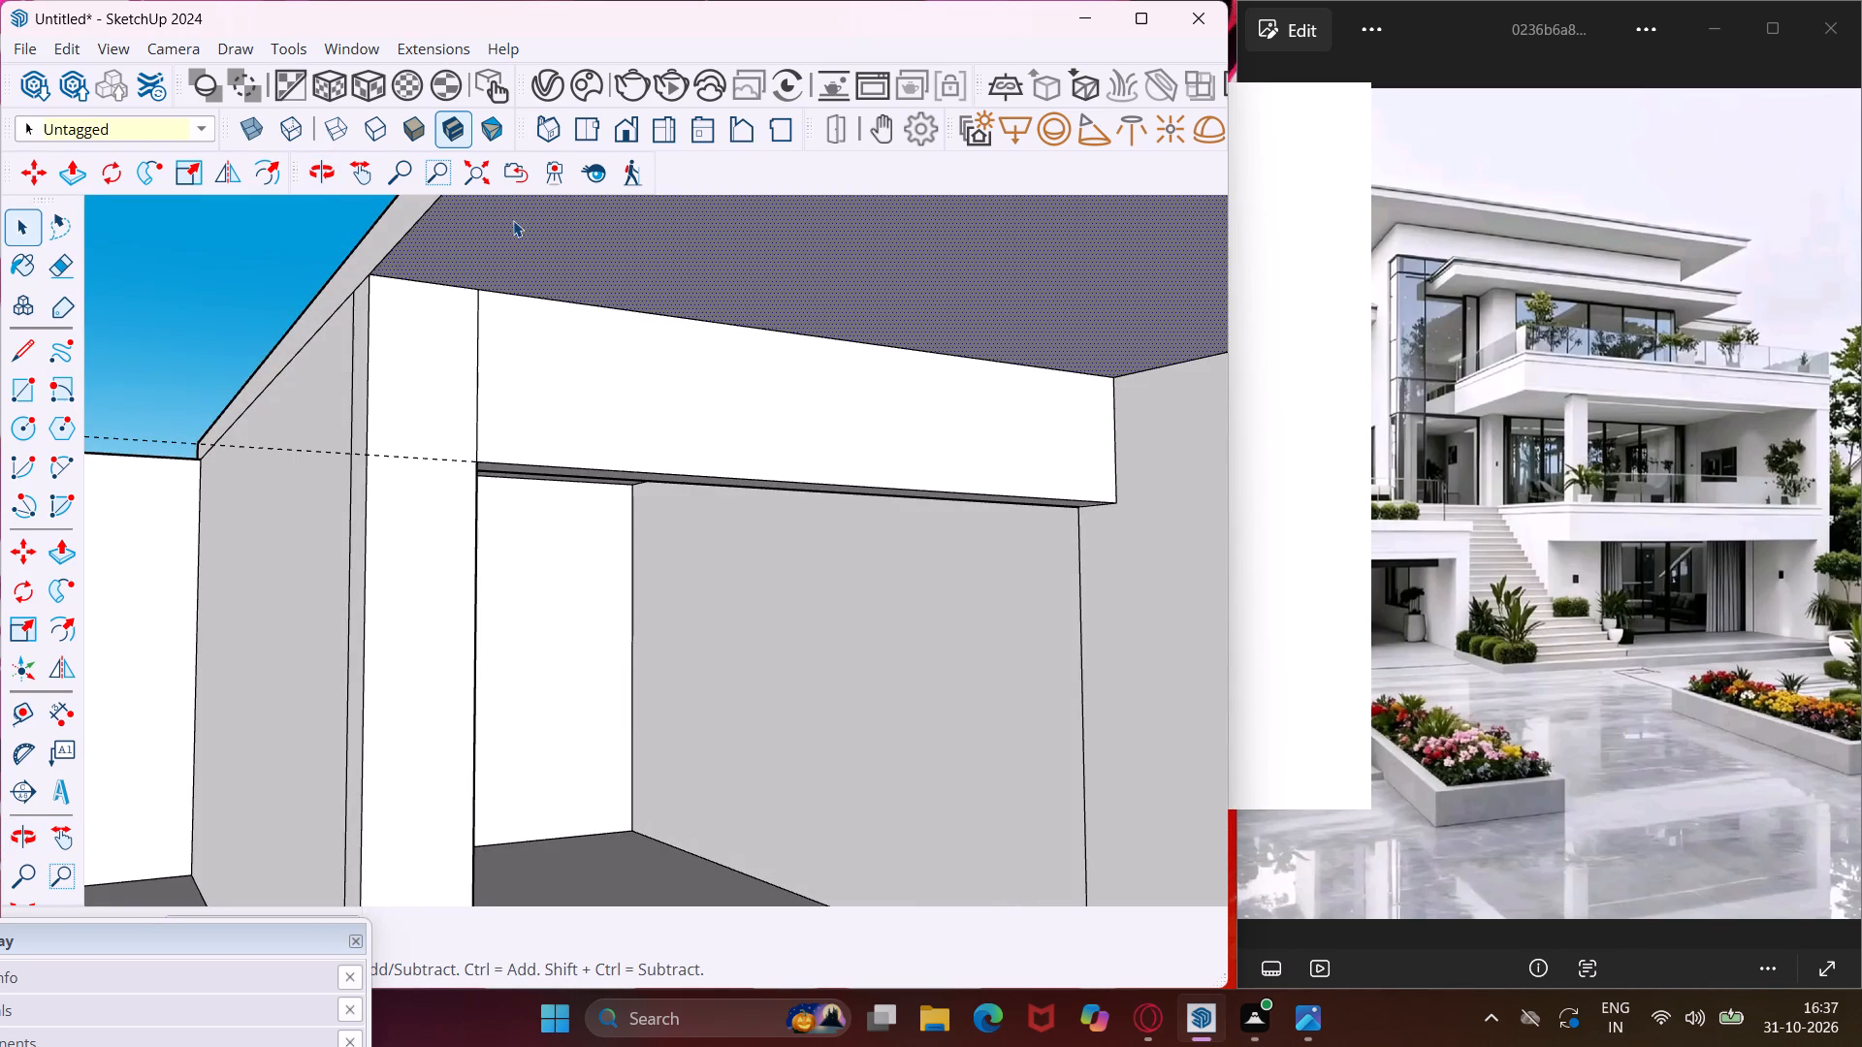
key(p)
click(513, 220)
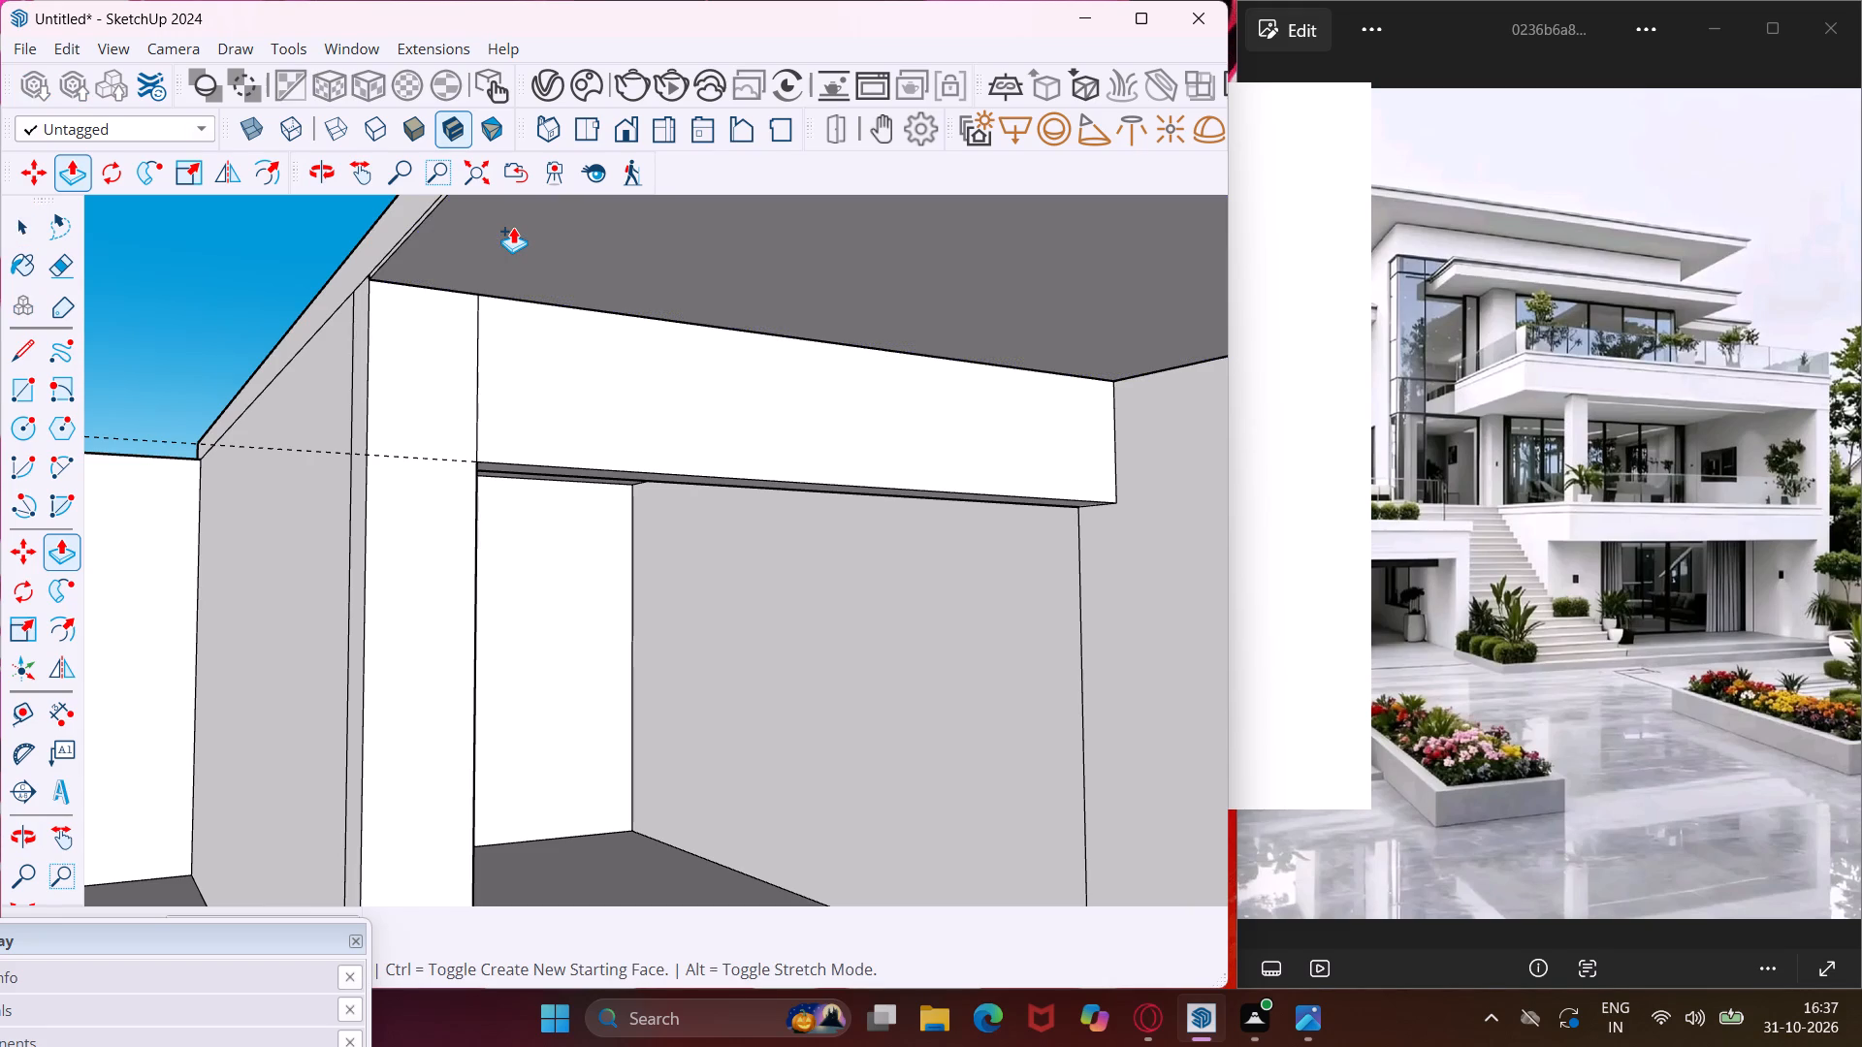
text(2')
key(Return)
key(Escape)
key(space)
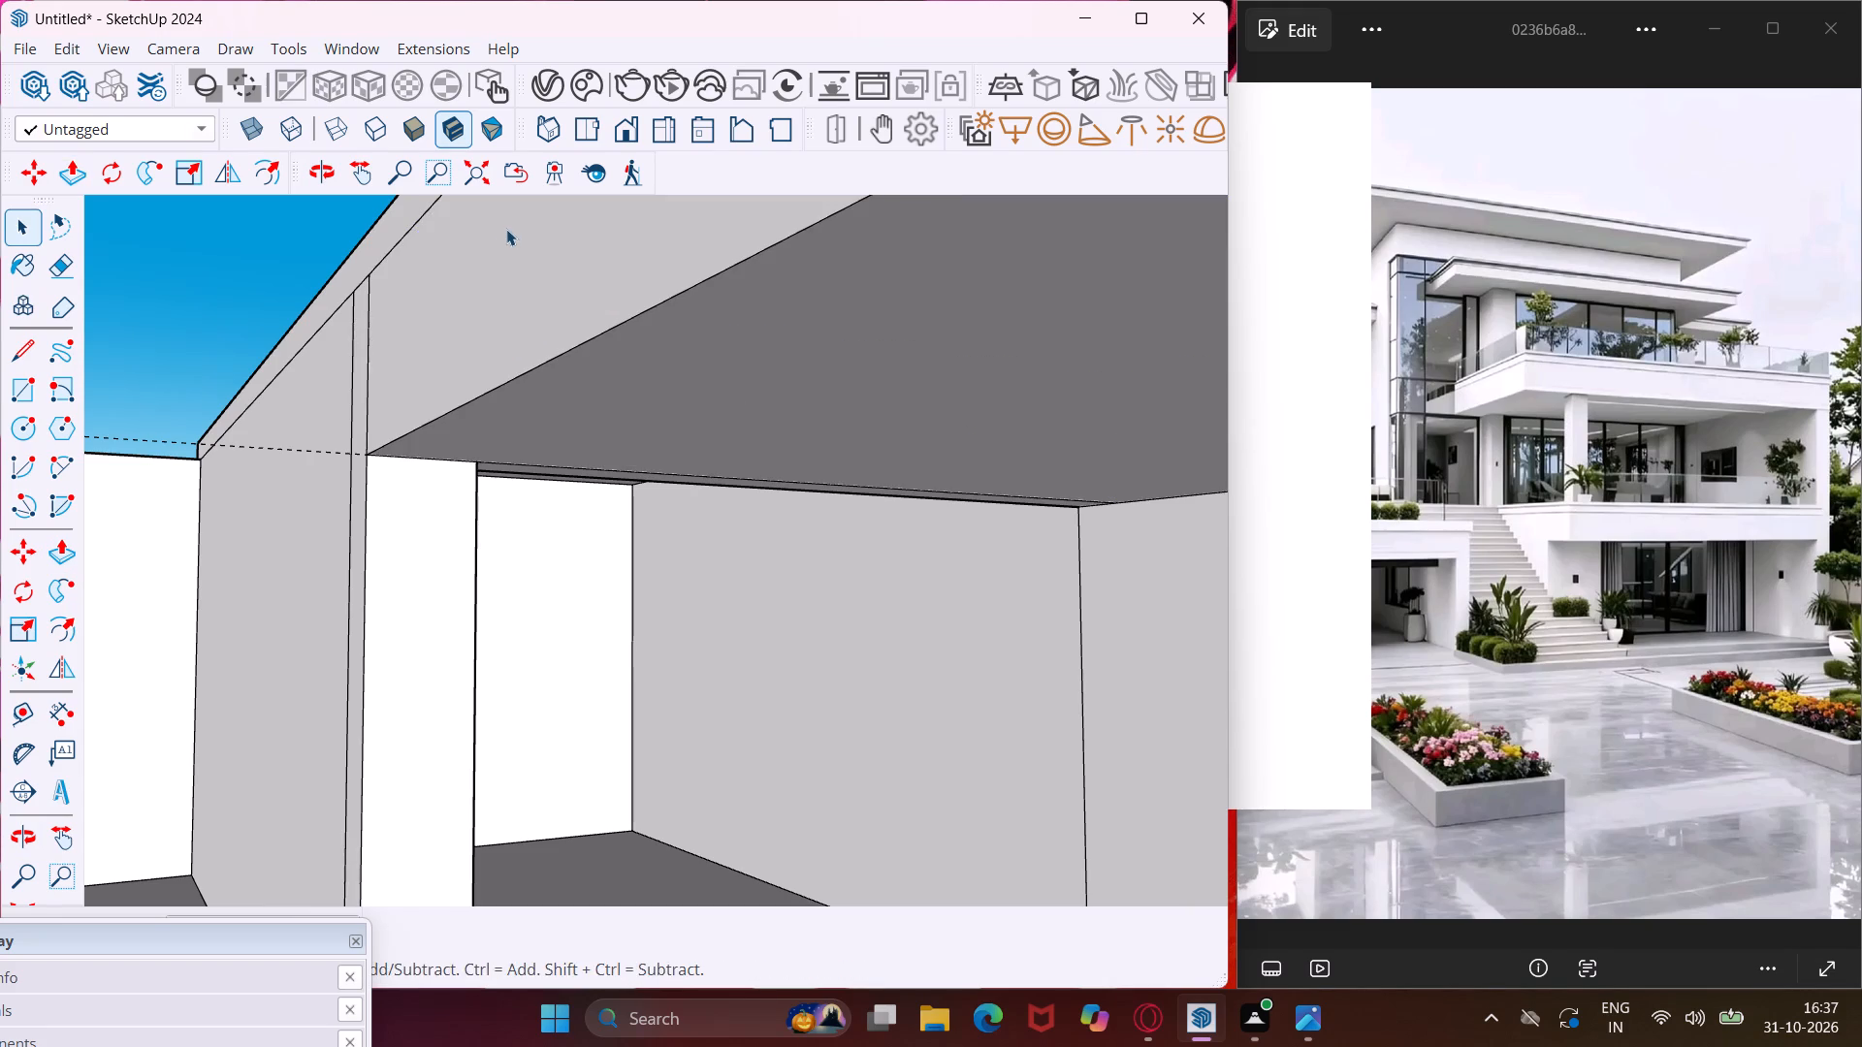
Copy the roof slab's top face down a short distance, placing its outline just below the slab's top edge.
middle_drag(506, 229, 683, 471)
click(740, 365)
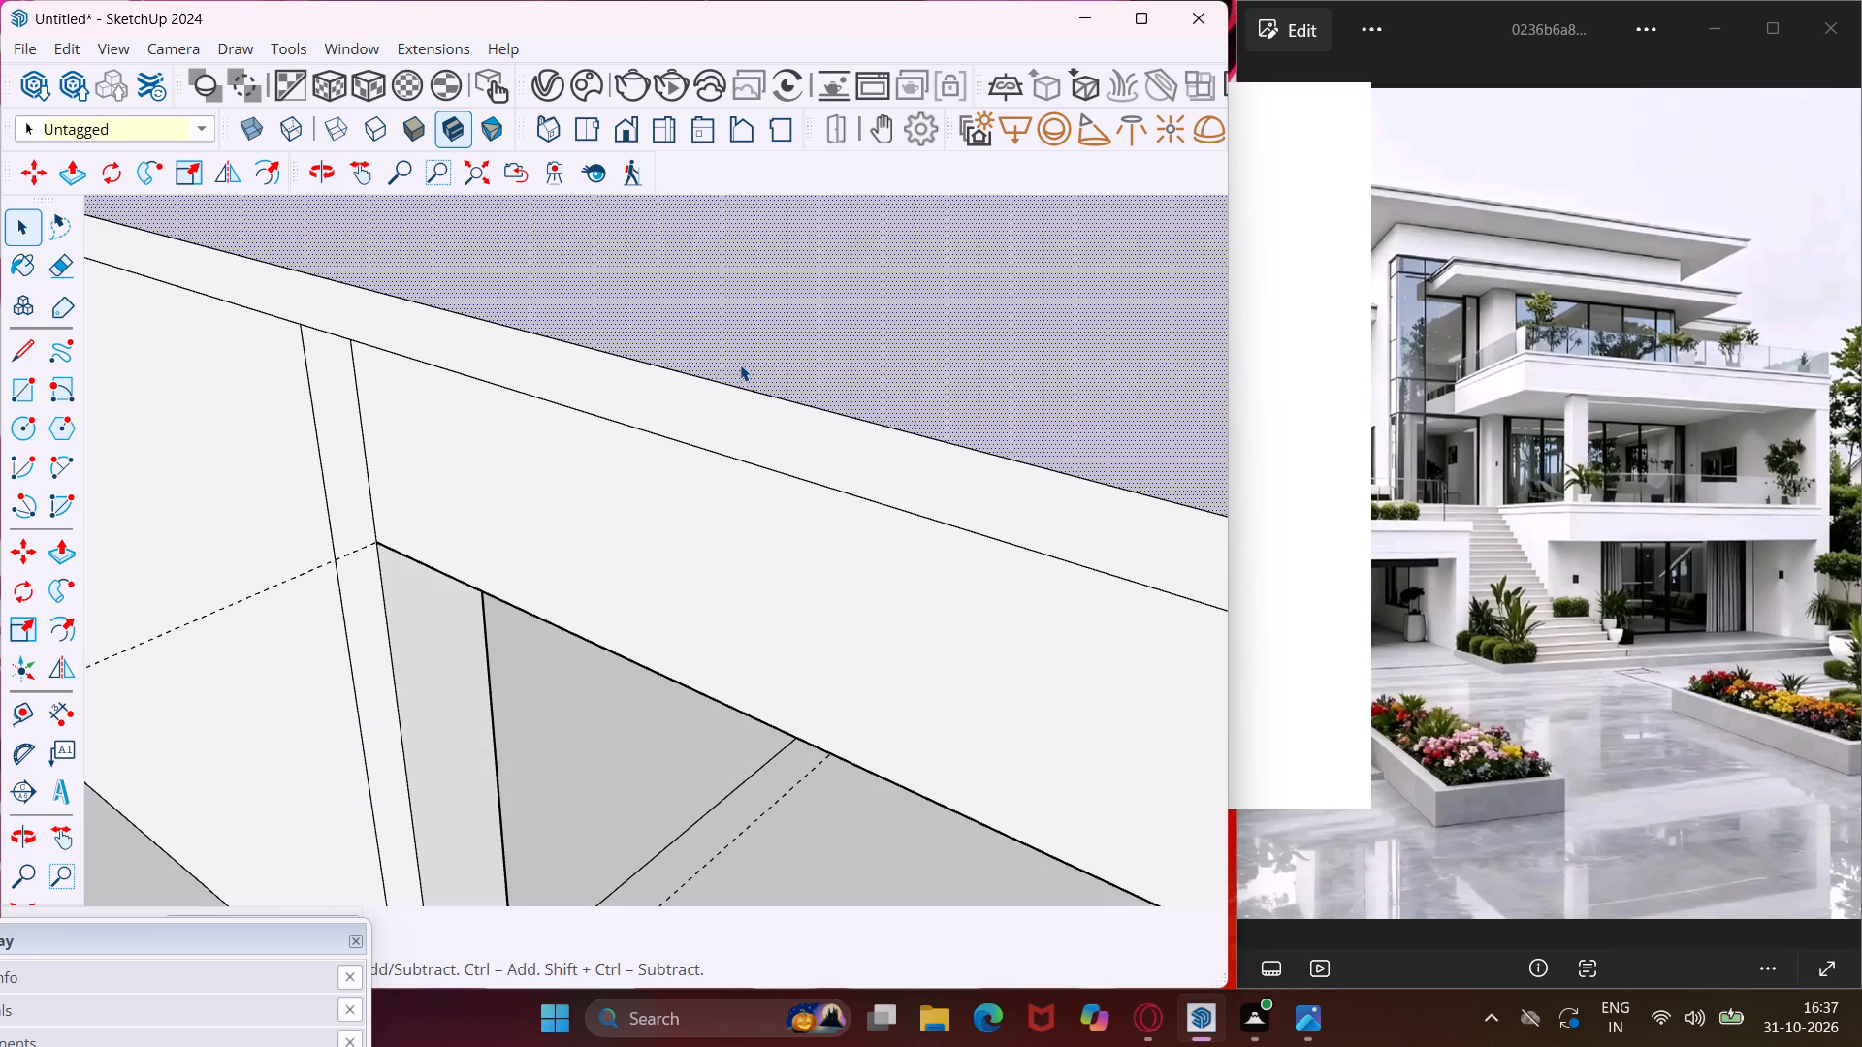
key(m)
scroll(519, 332, down, 6)
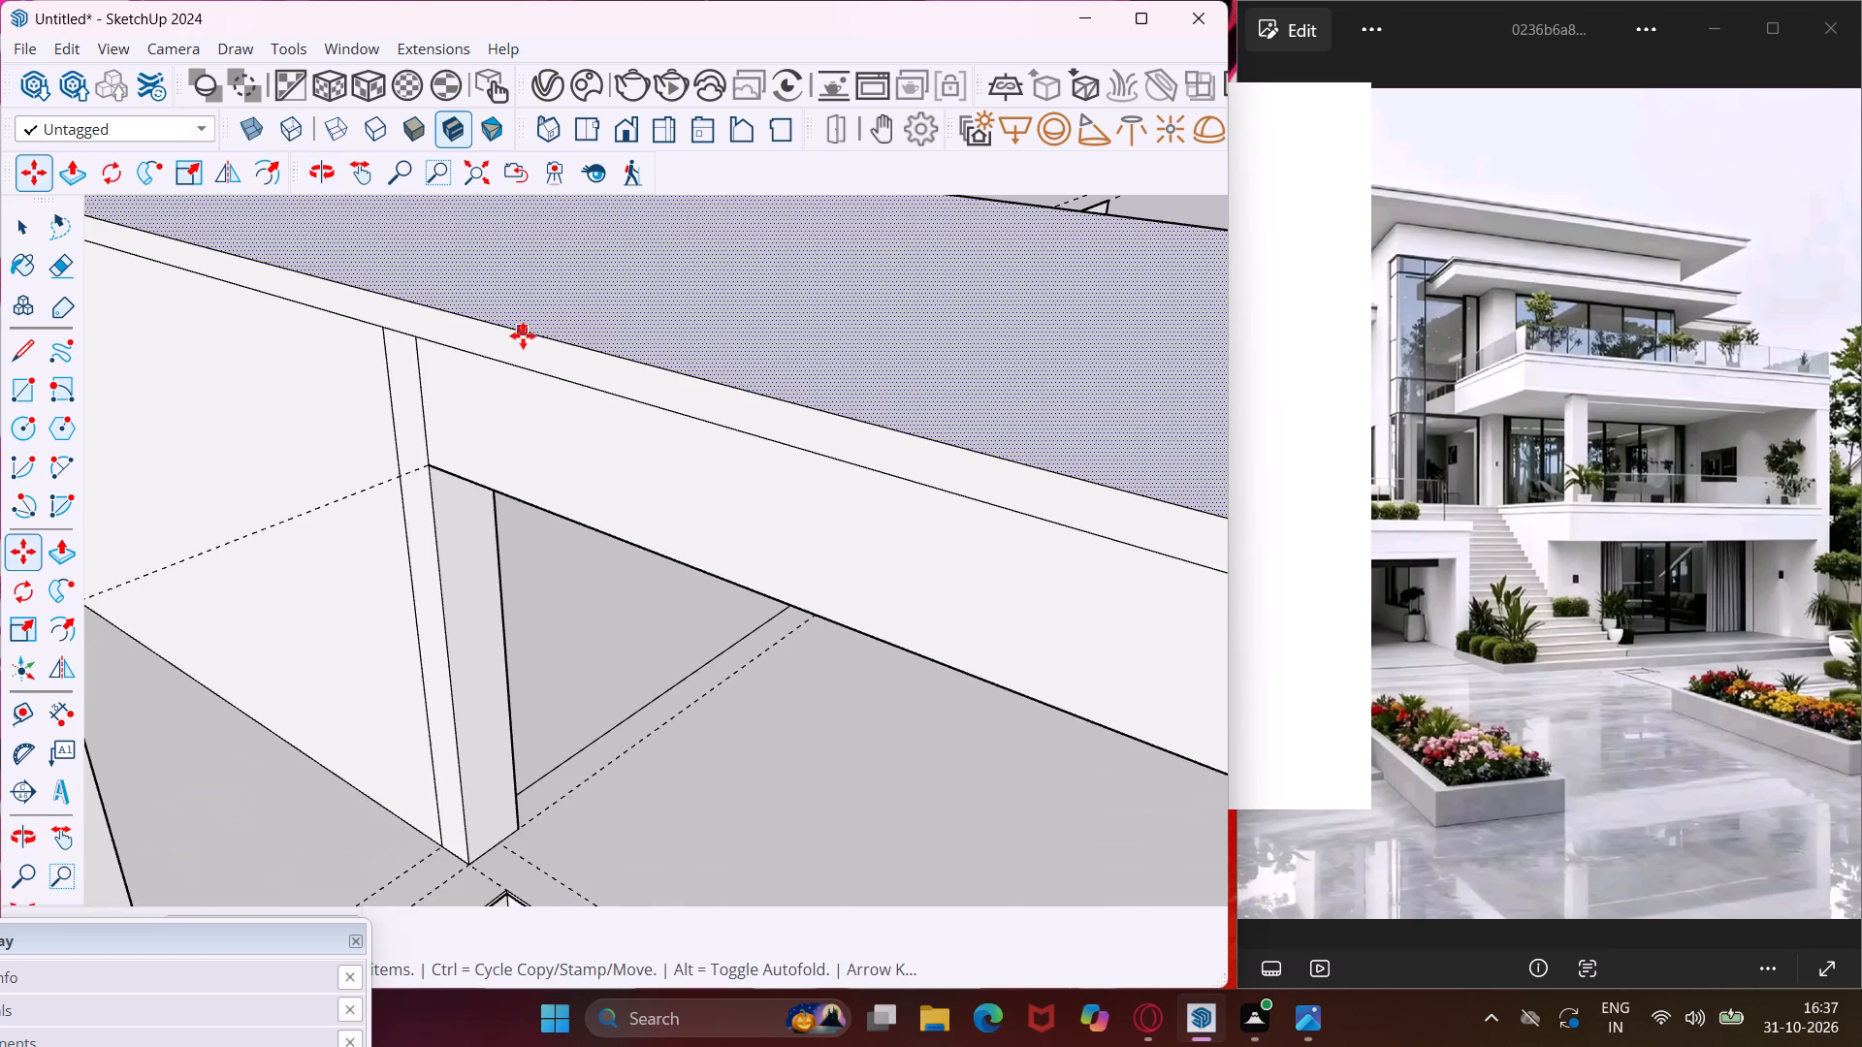
scroll(566, 348, down, 5)
scroll(992, 460, up, 5)
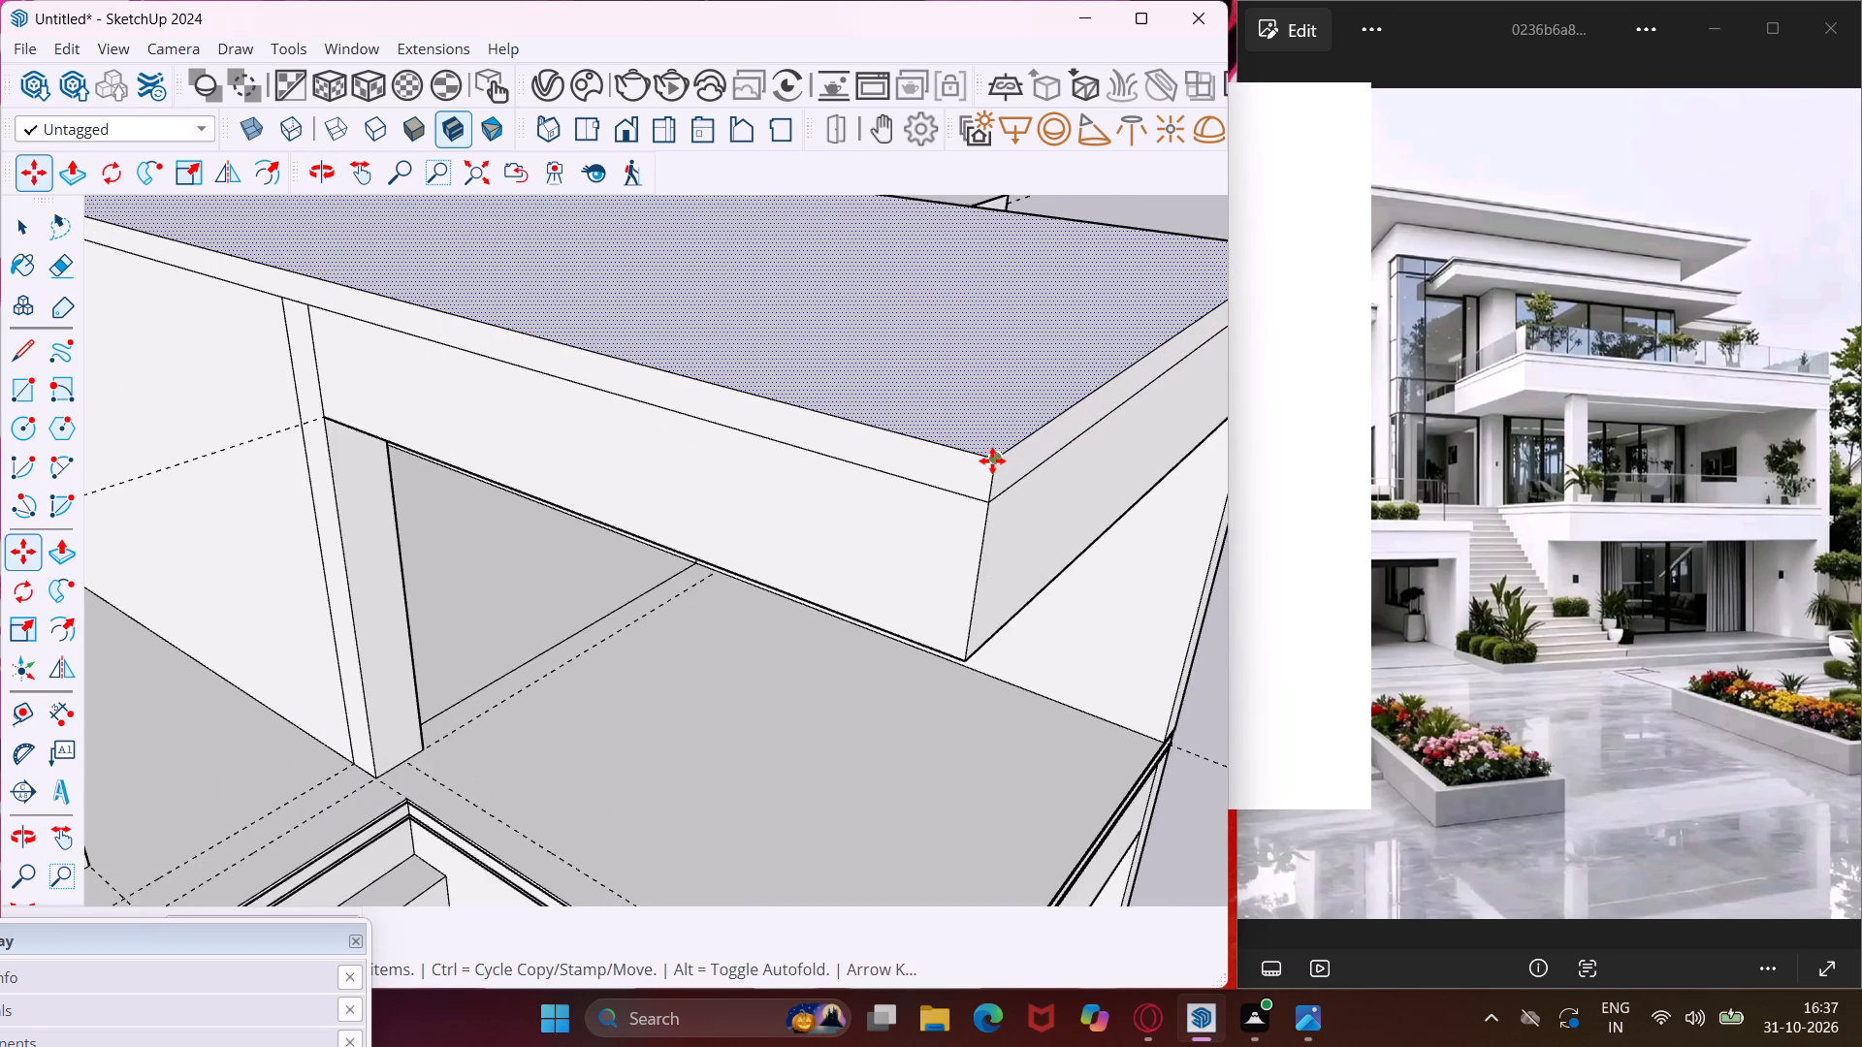
scroll(992, 460, up, 3)
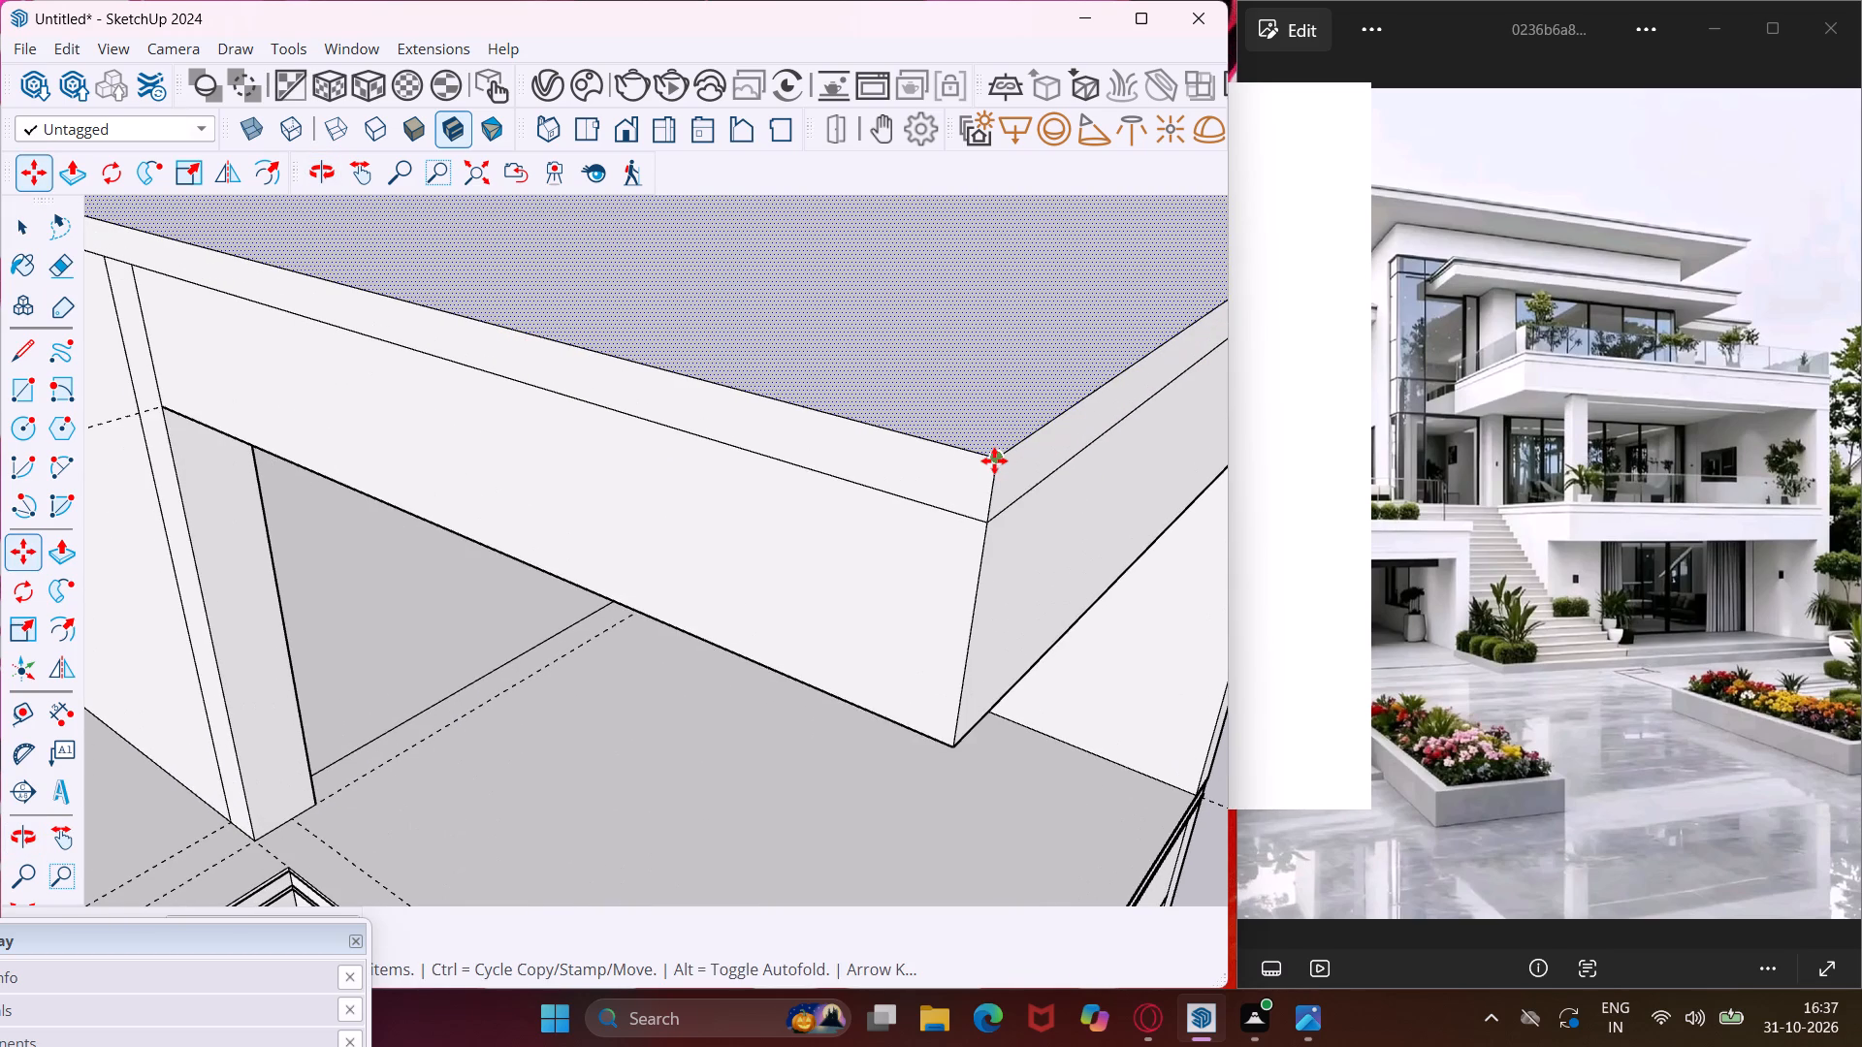
click(994, 460)
scroll(996, 478, up, 4)
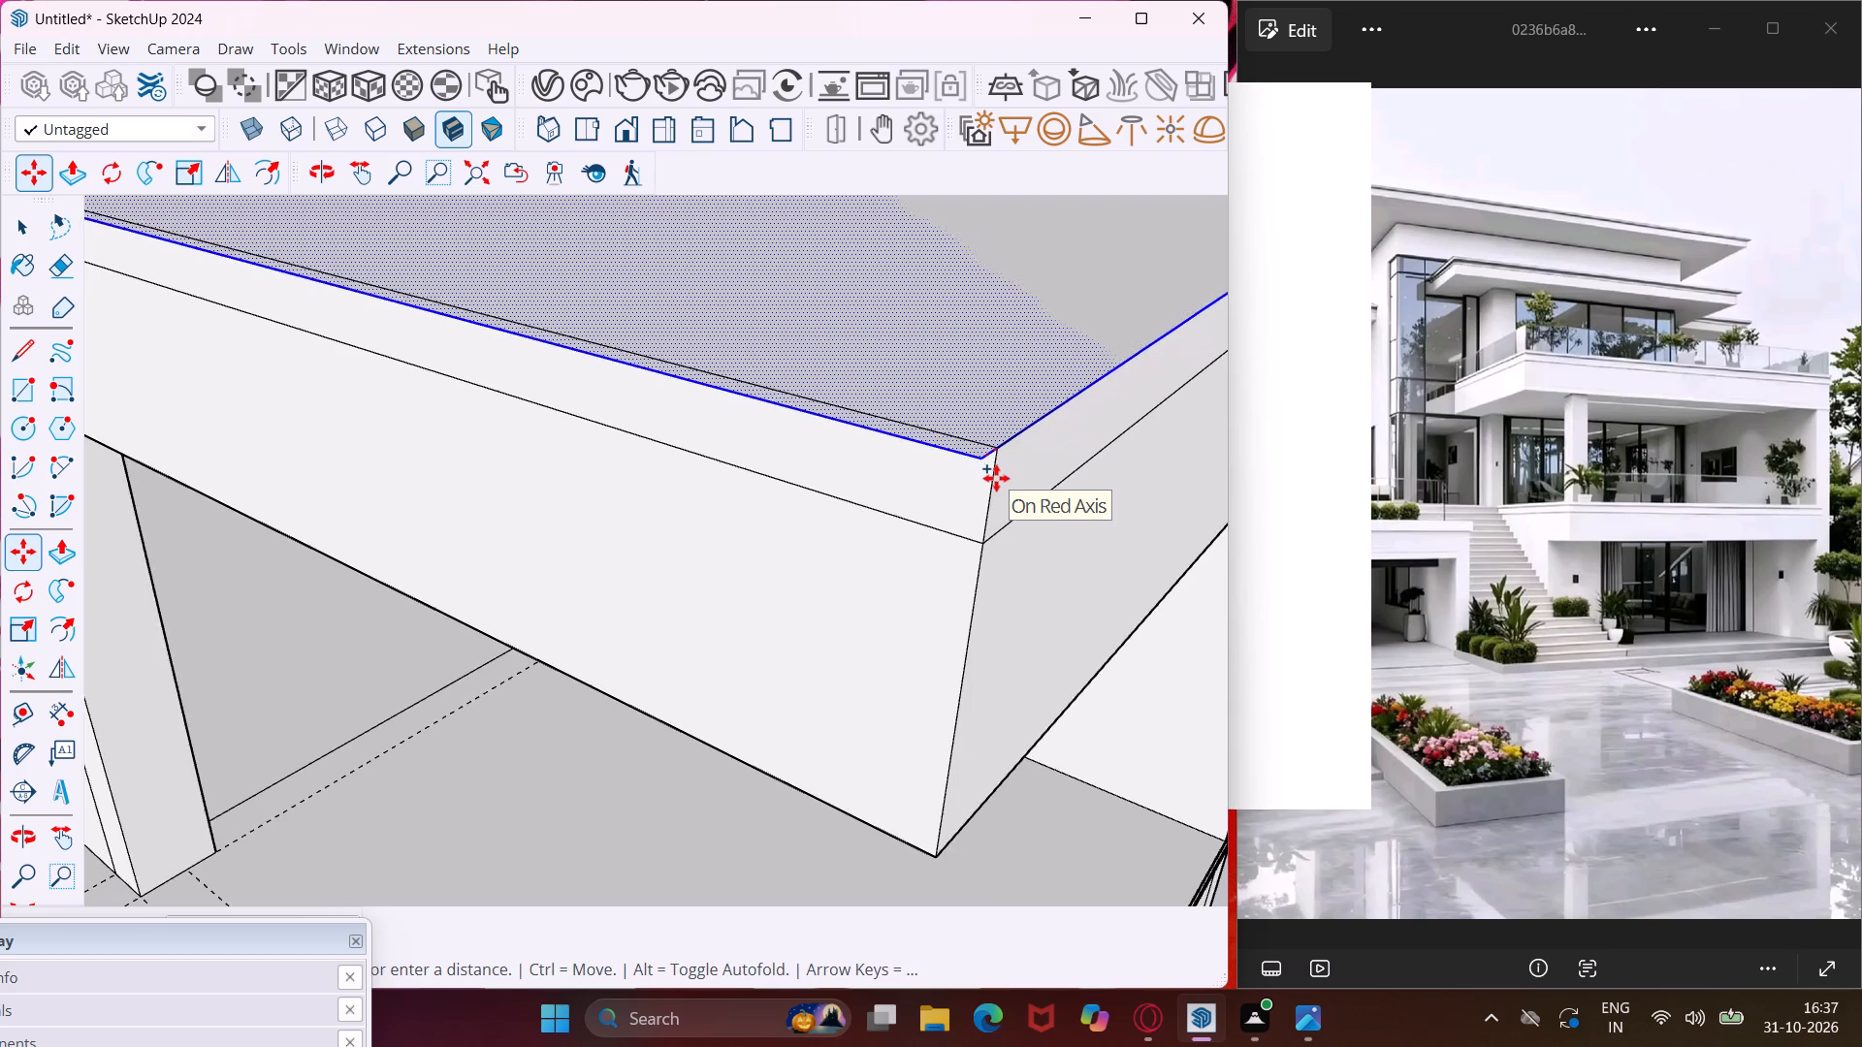
scroll(996, 478, up, 8)
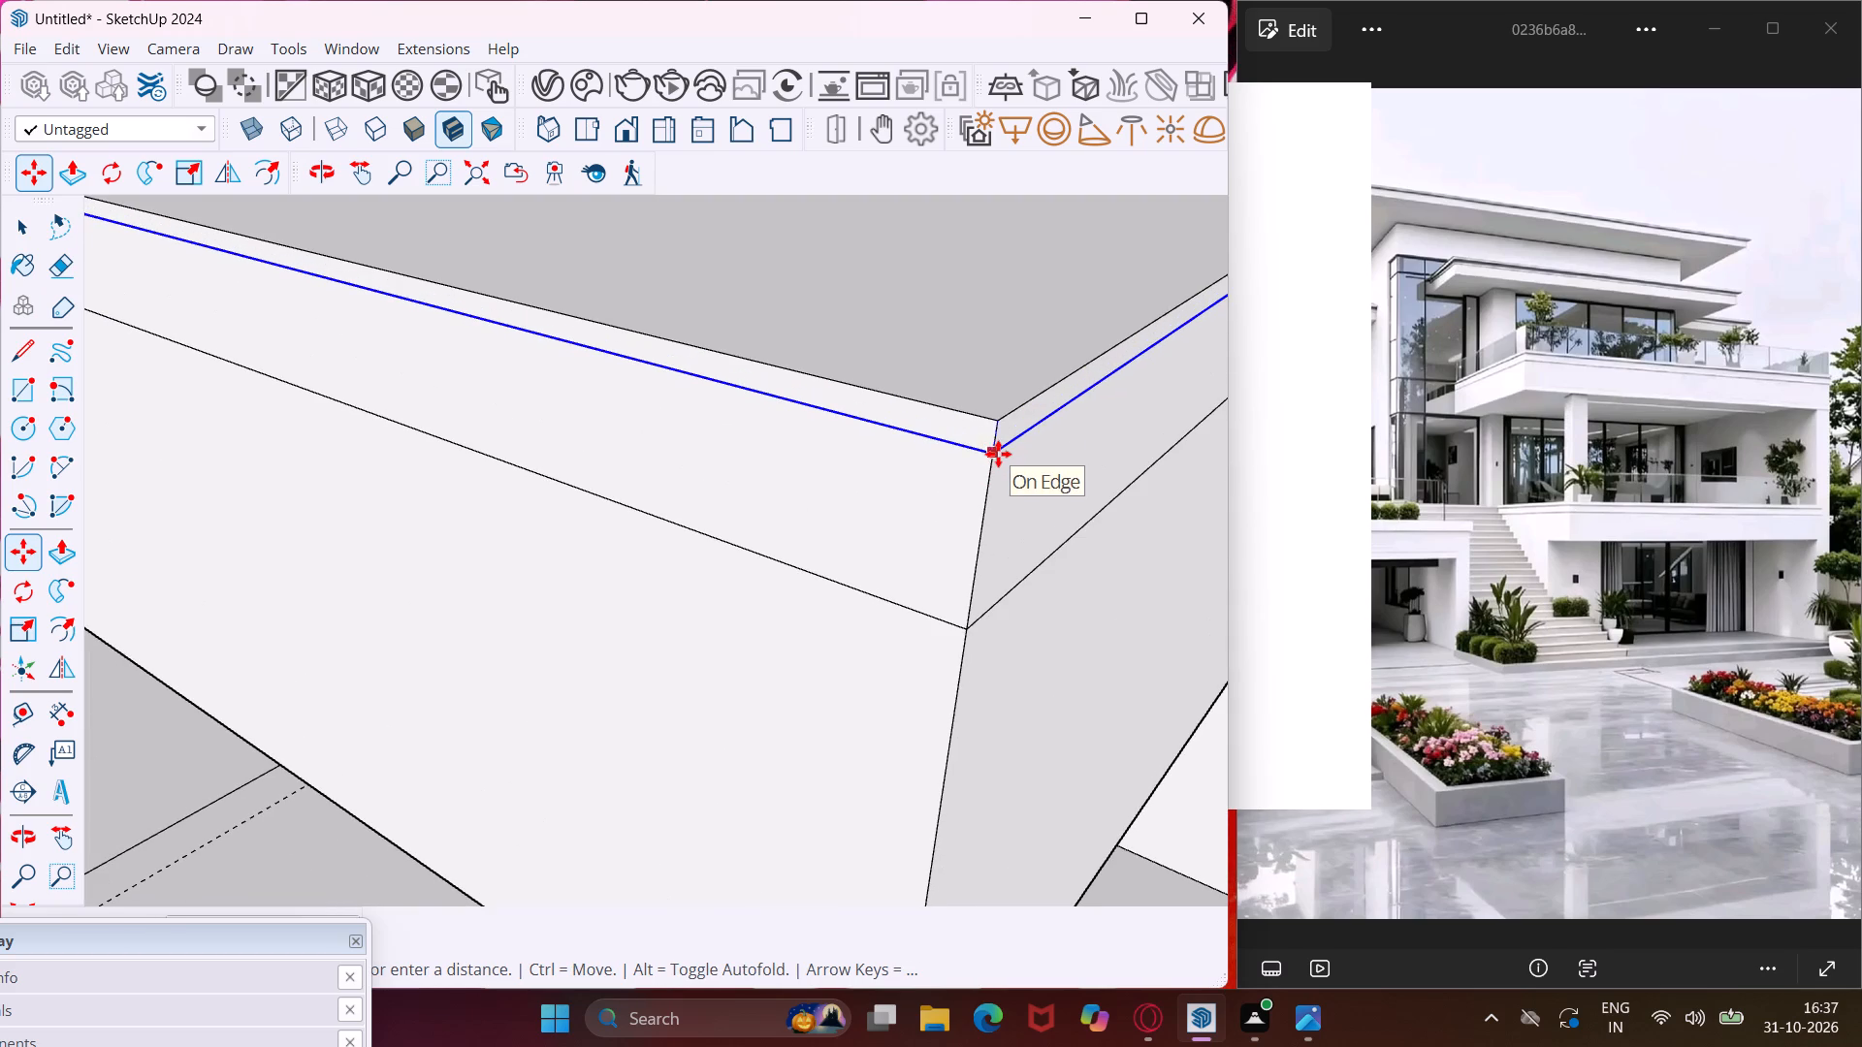
click(998, 454)
Copy the roof outline again, placing it just above the slab's lower edge line.
click(993, 451)
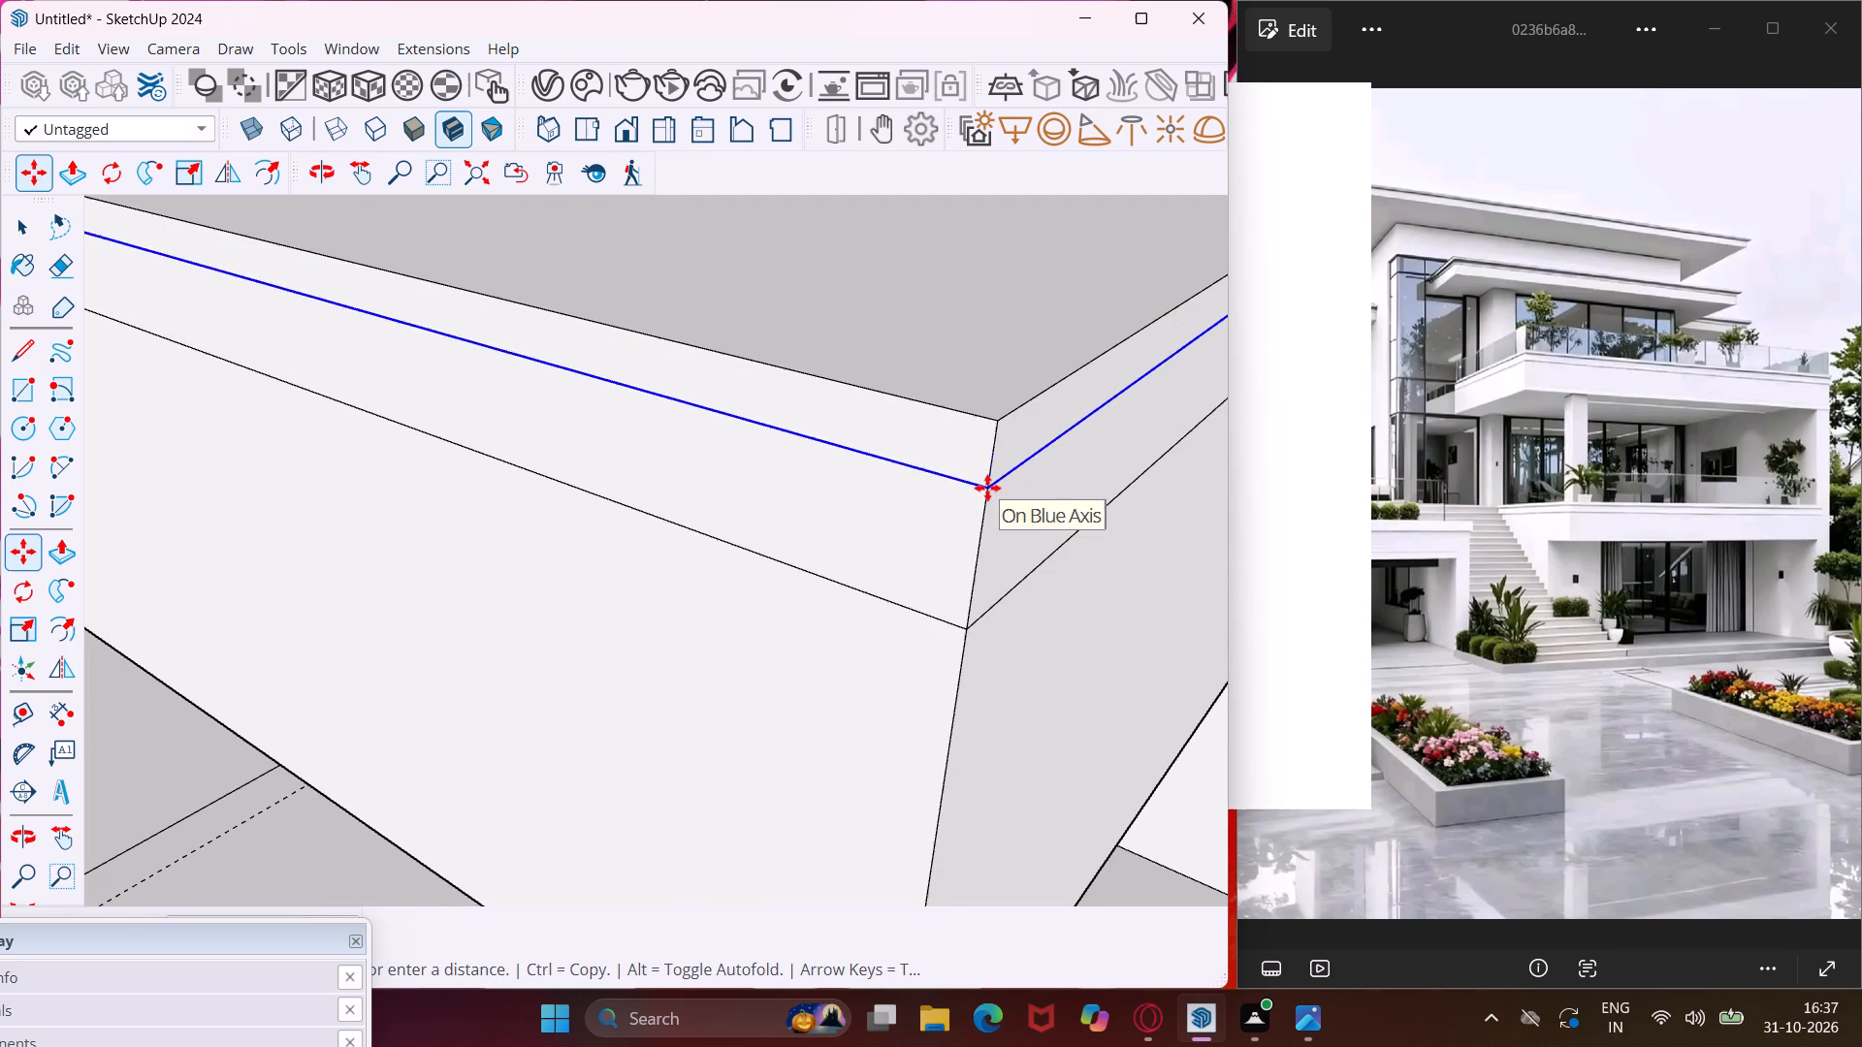
click(975, 601)
key(Escape)
key(space)
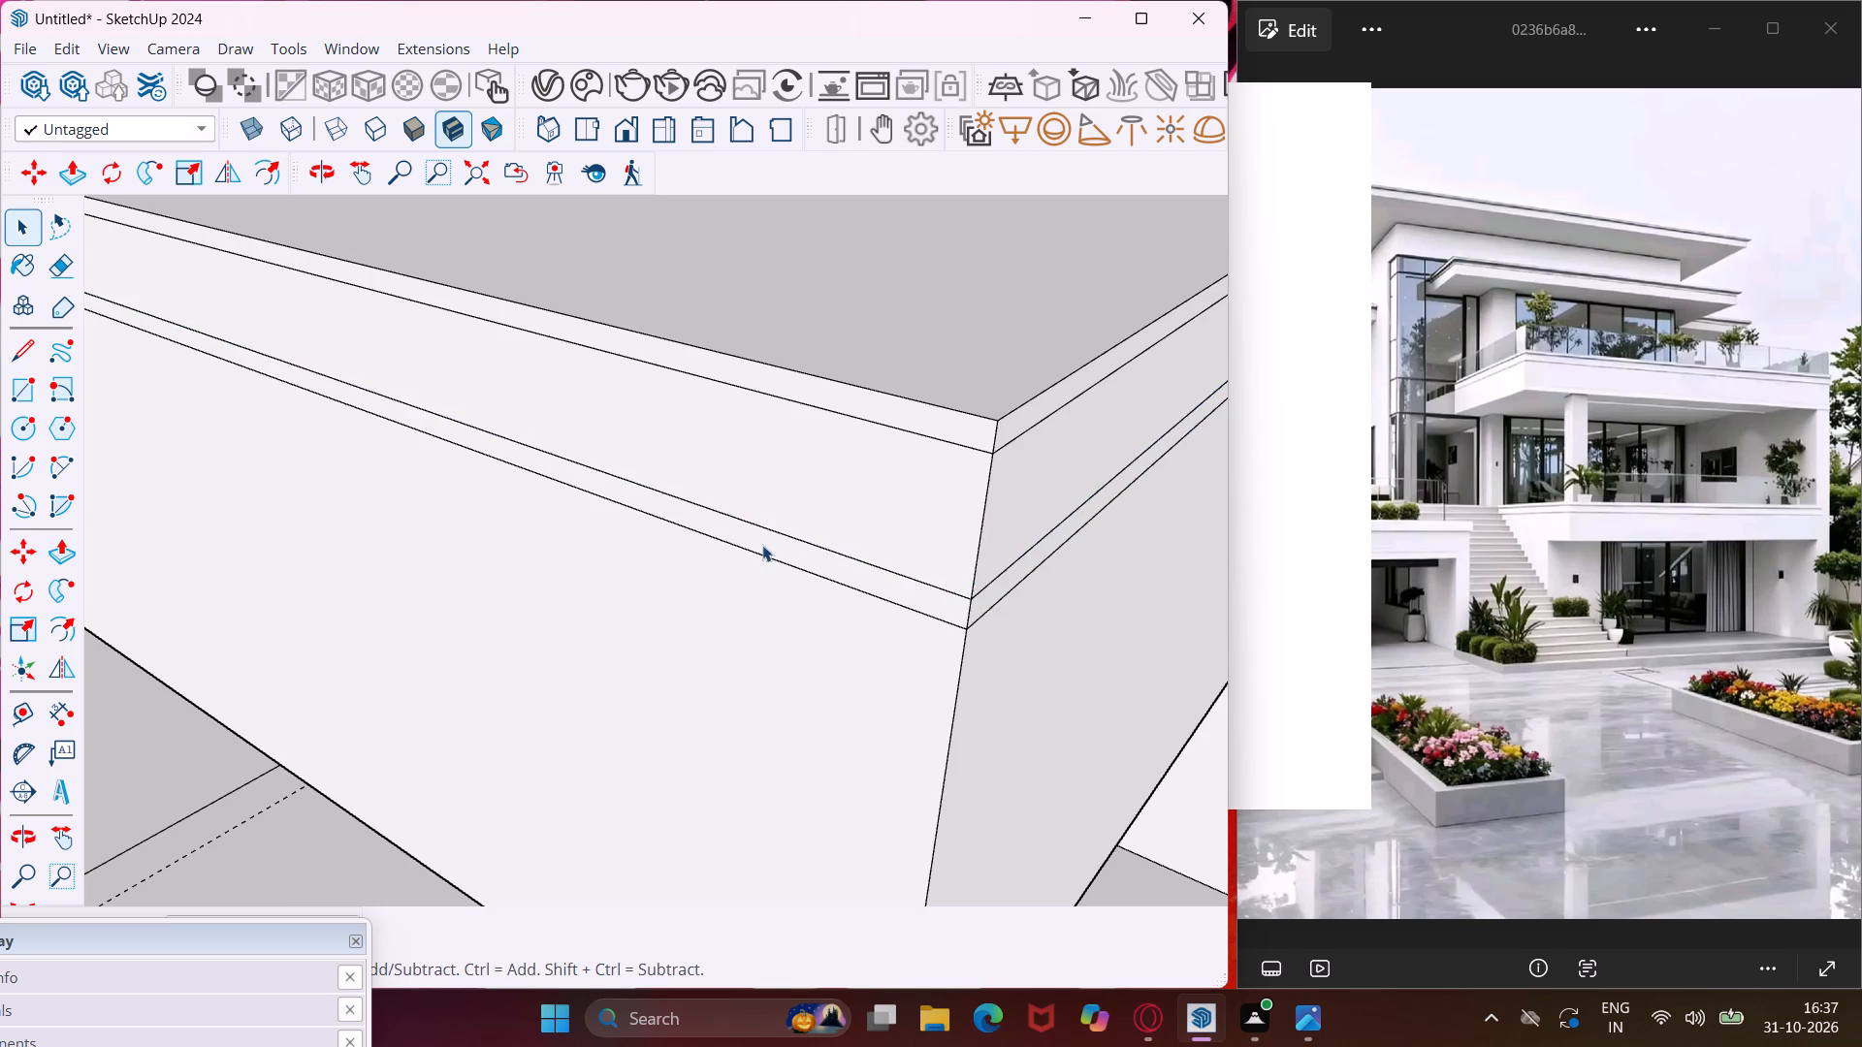
Draw a column-base rectangle on the terrace floor, starting on the front guide near the outer corner.
scroll(762, 543, down, 18)
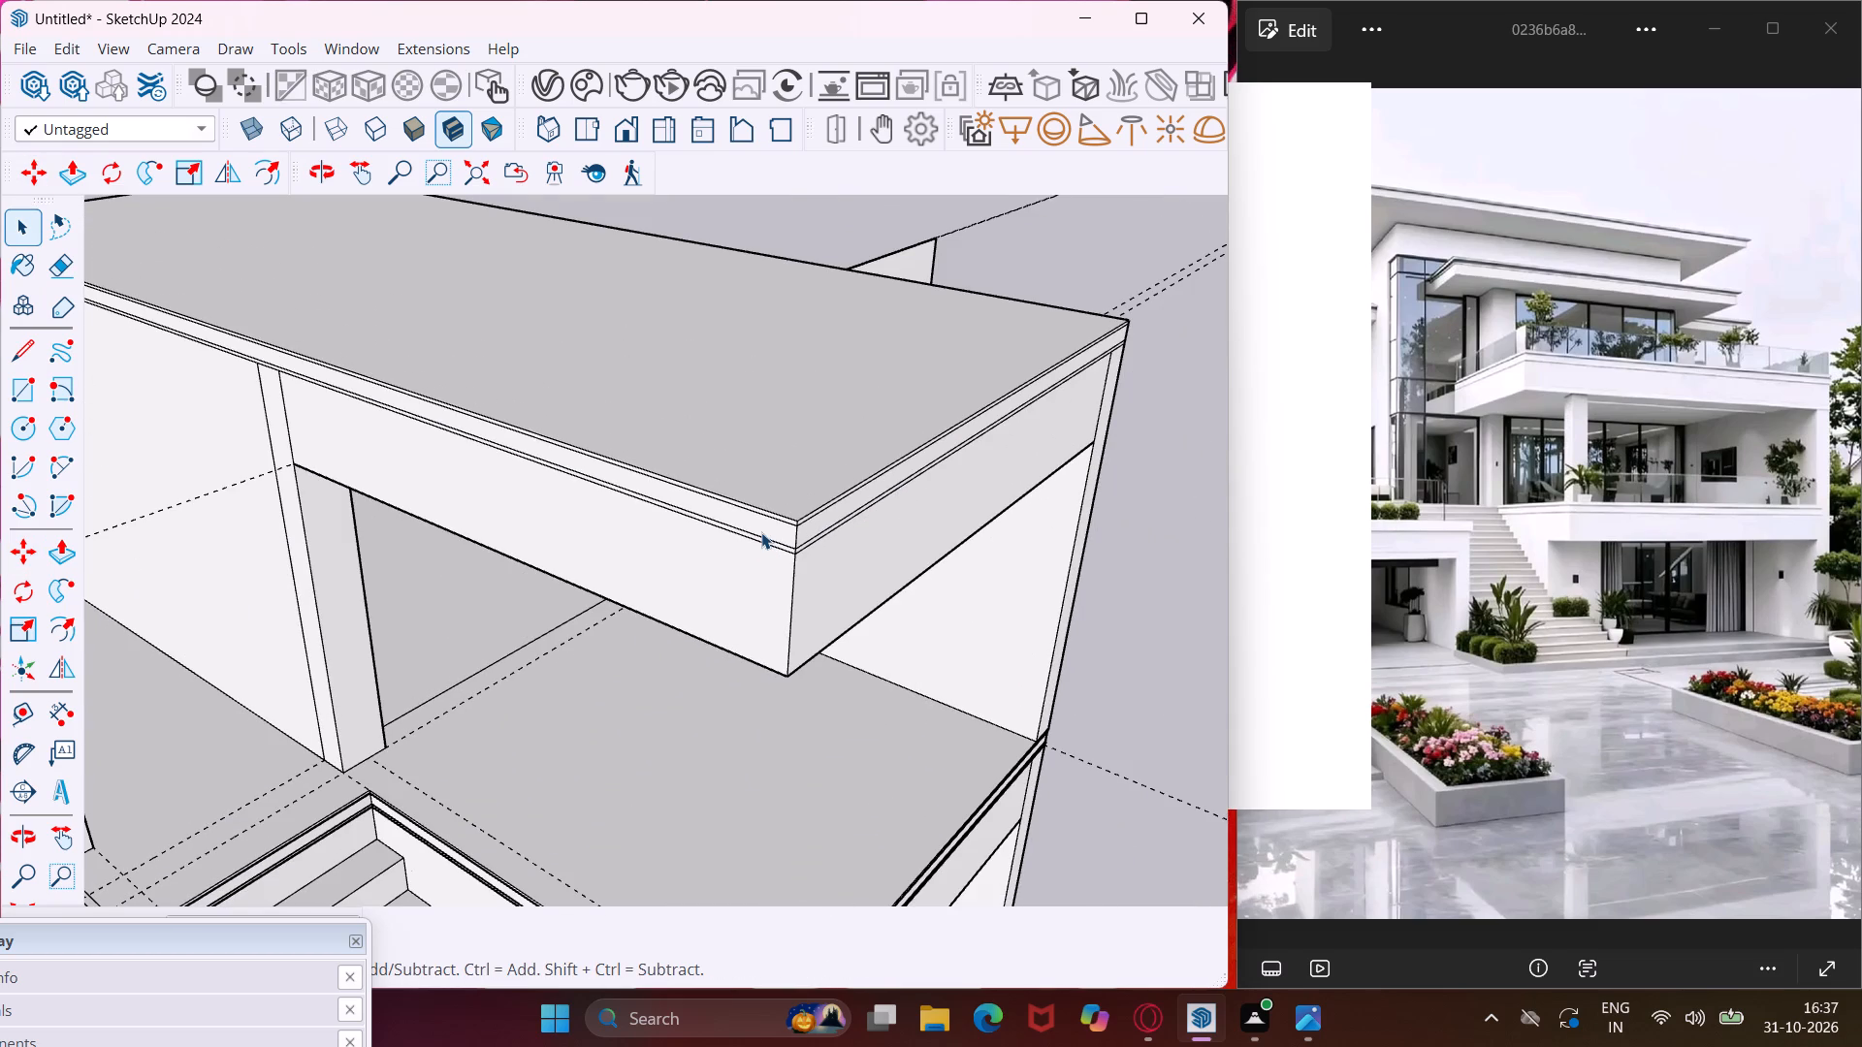
scroll(764, 535, down, 6)
middle_drag(758, 673, 812, 757)
scroll(818, 849, up, 5)
middle_drag(819, 868, 1006, 824)
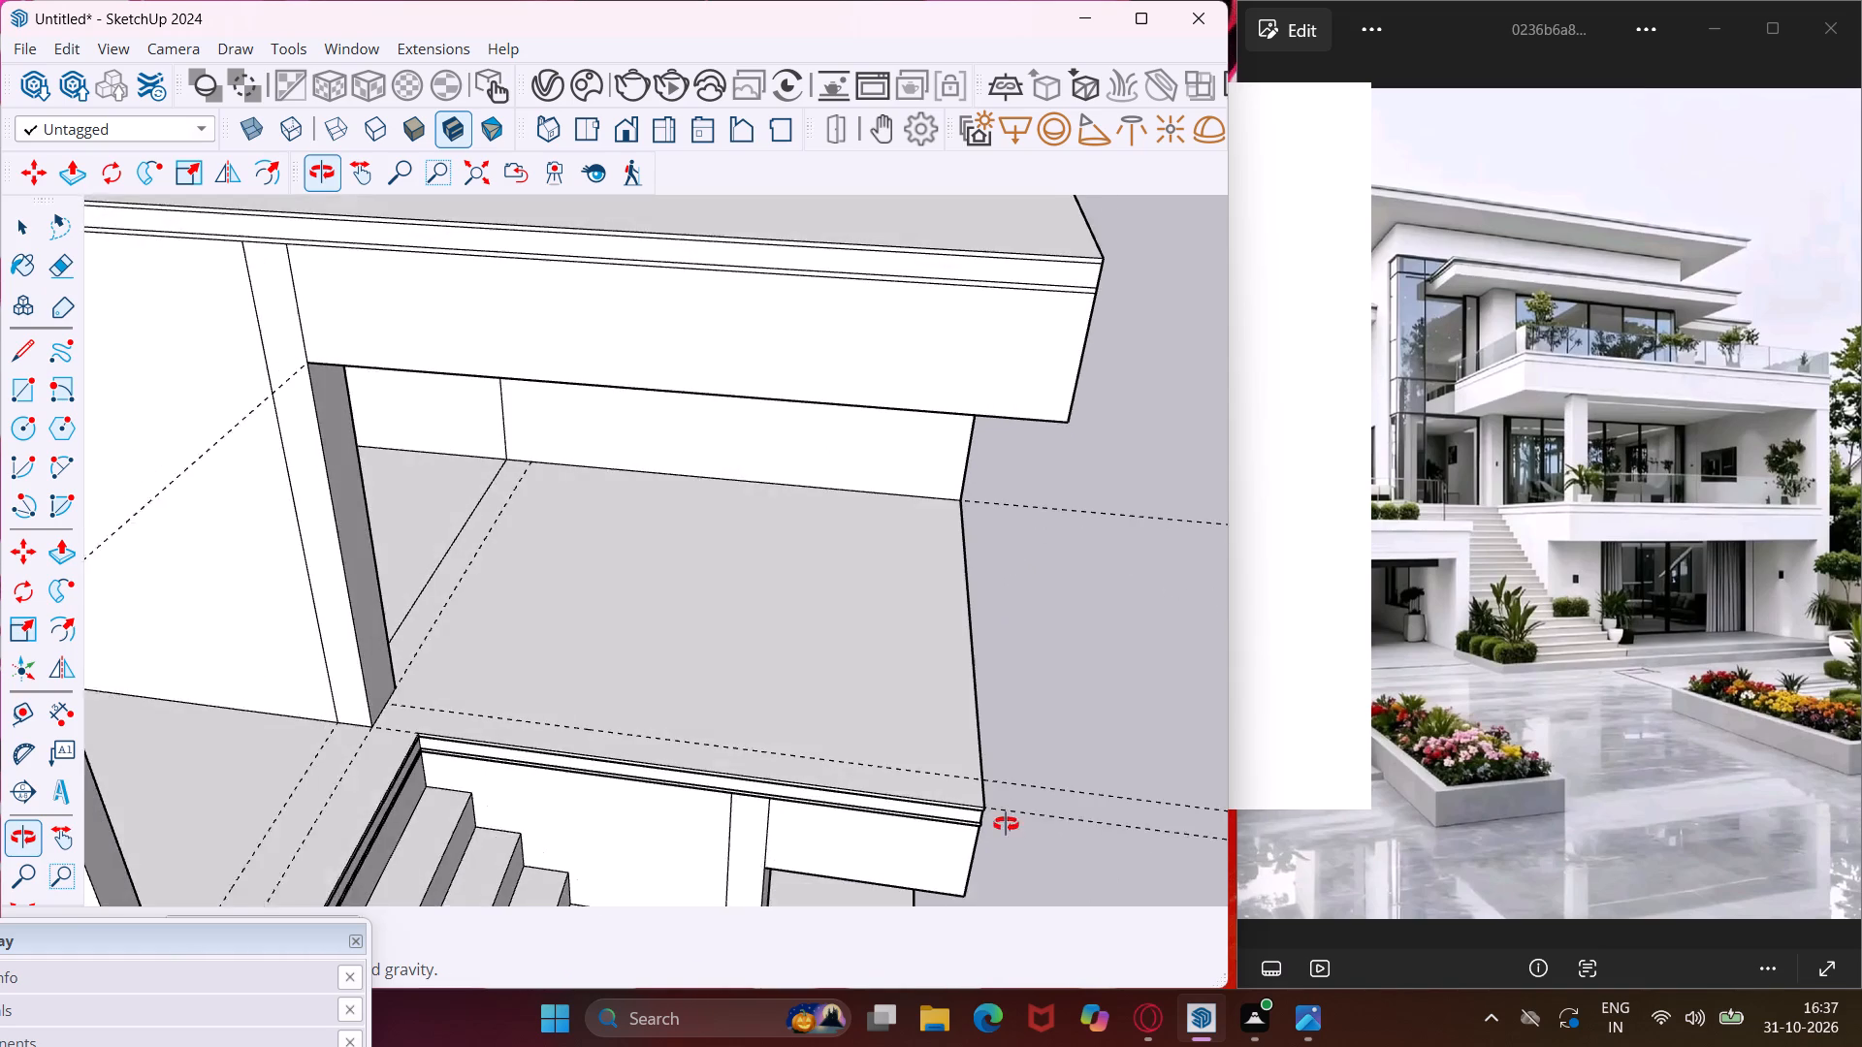
middle_drag(1006, 824, 1011, 824)
scroll(952, 748, up, 6)
middle_drag(952, 748, 965, 843)
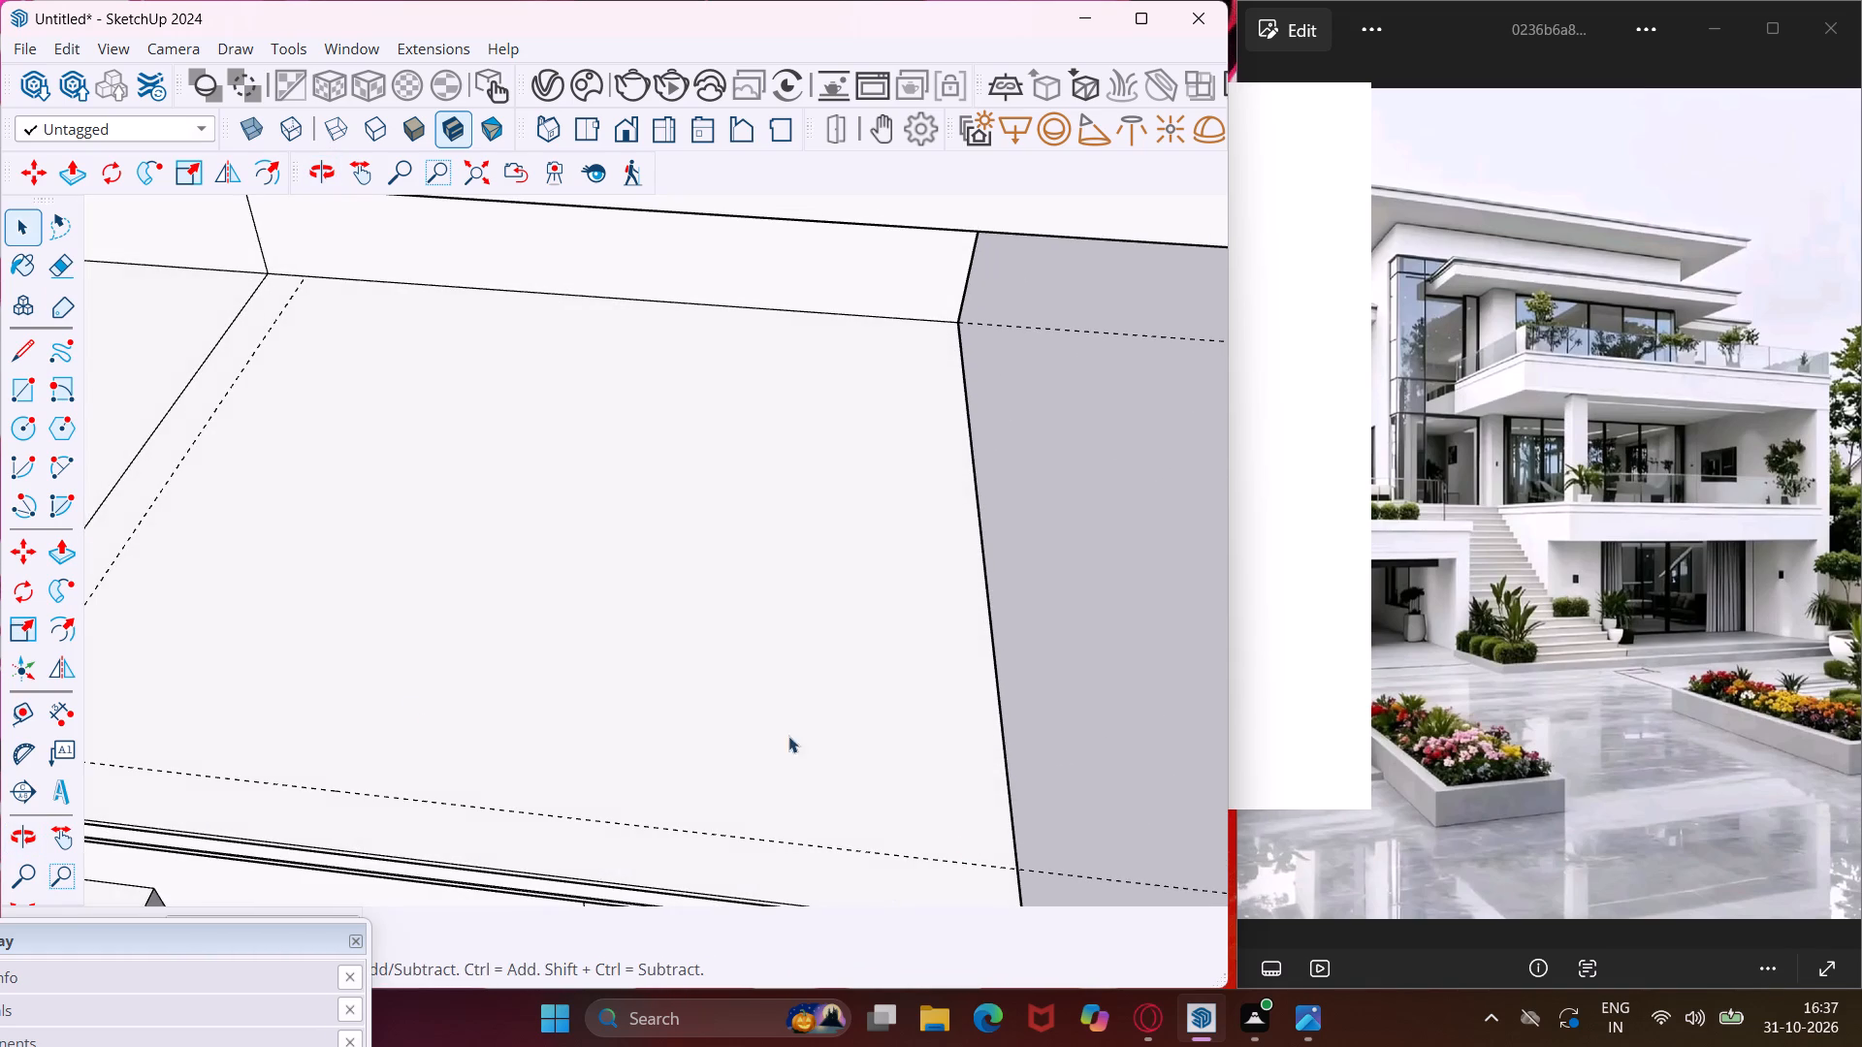
click(27, 392)
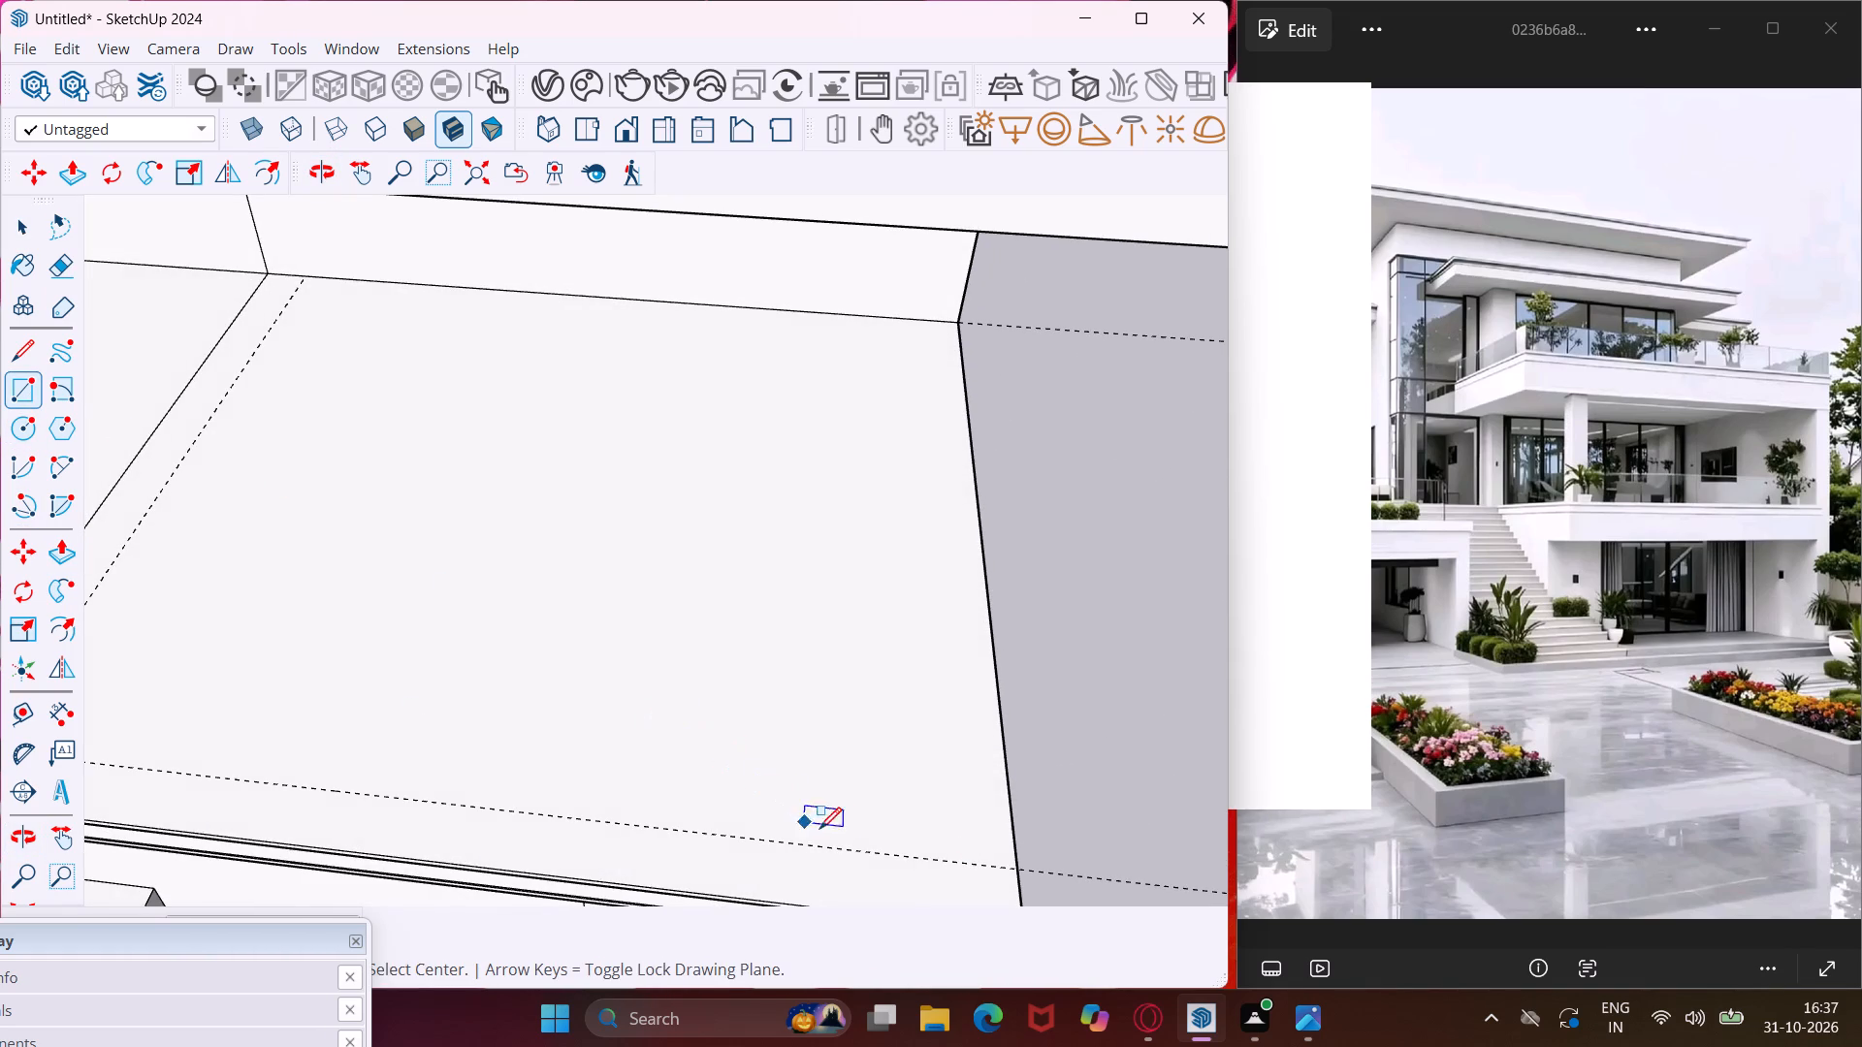
click(916, 860)
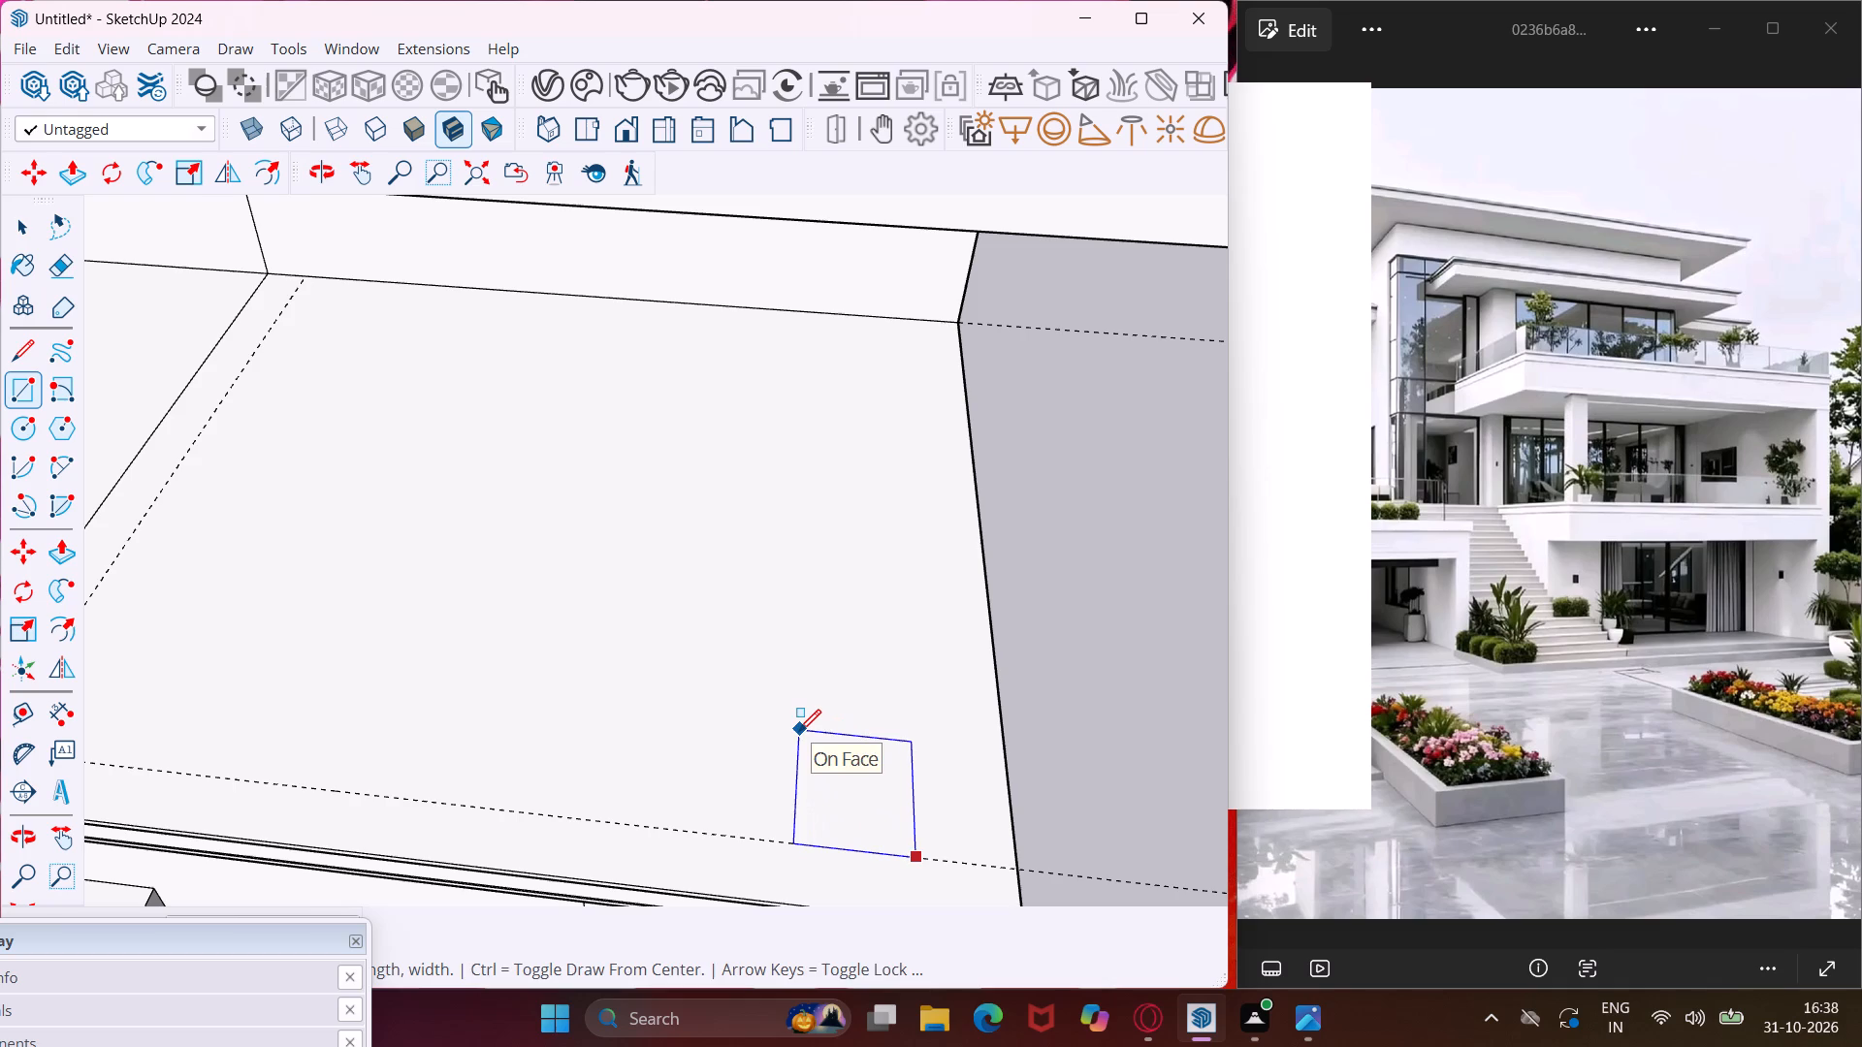
click(799, 731)
key(Escape)
key(space)
Push/Pull the rectangle up to the underside of the deep roof beam to form a terrace column.
click(853, 770)
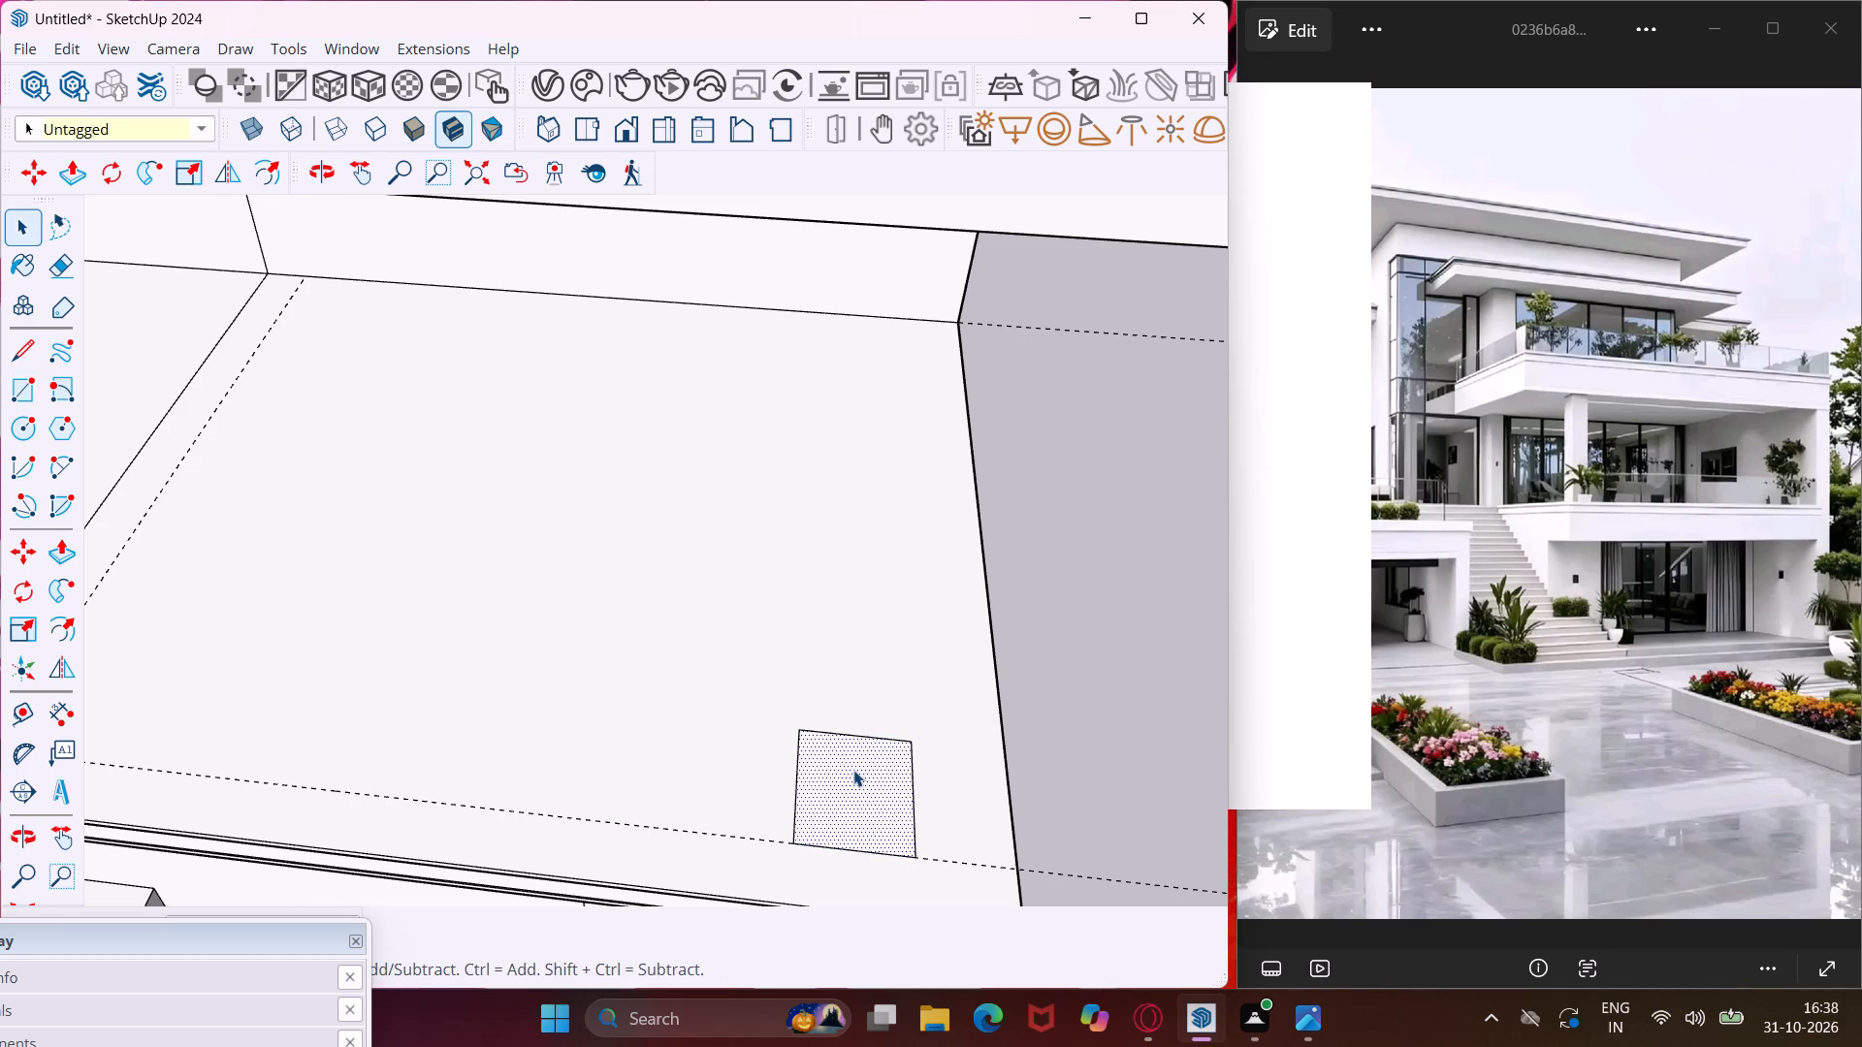
key(p)
click(853, 770)
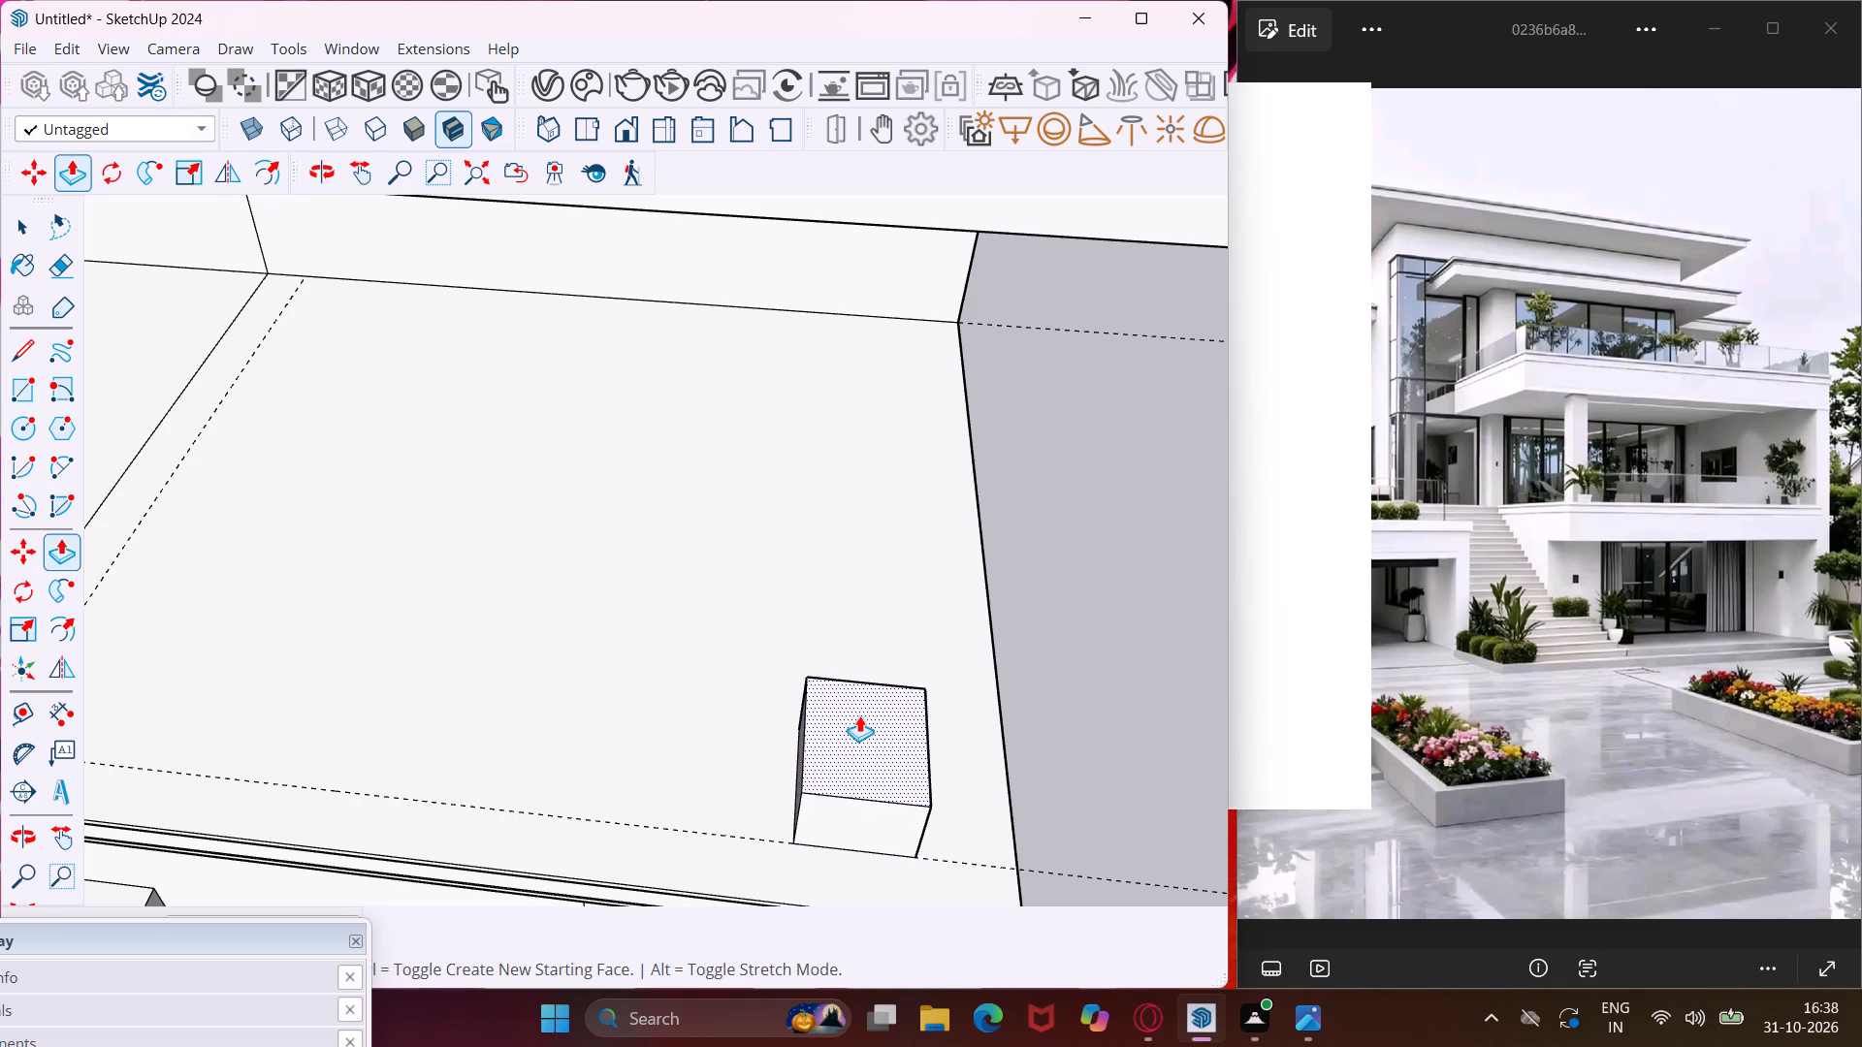
scroll(859, 715, down, 7)
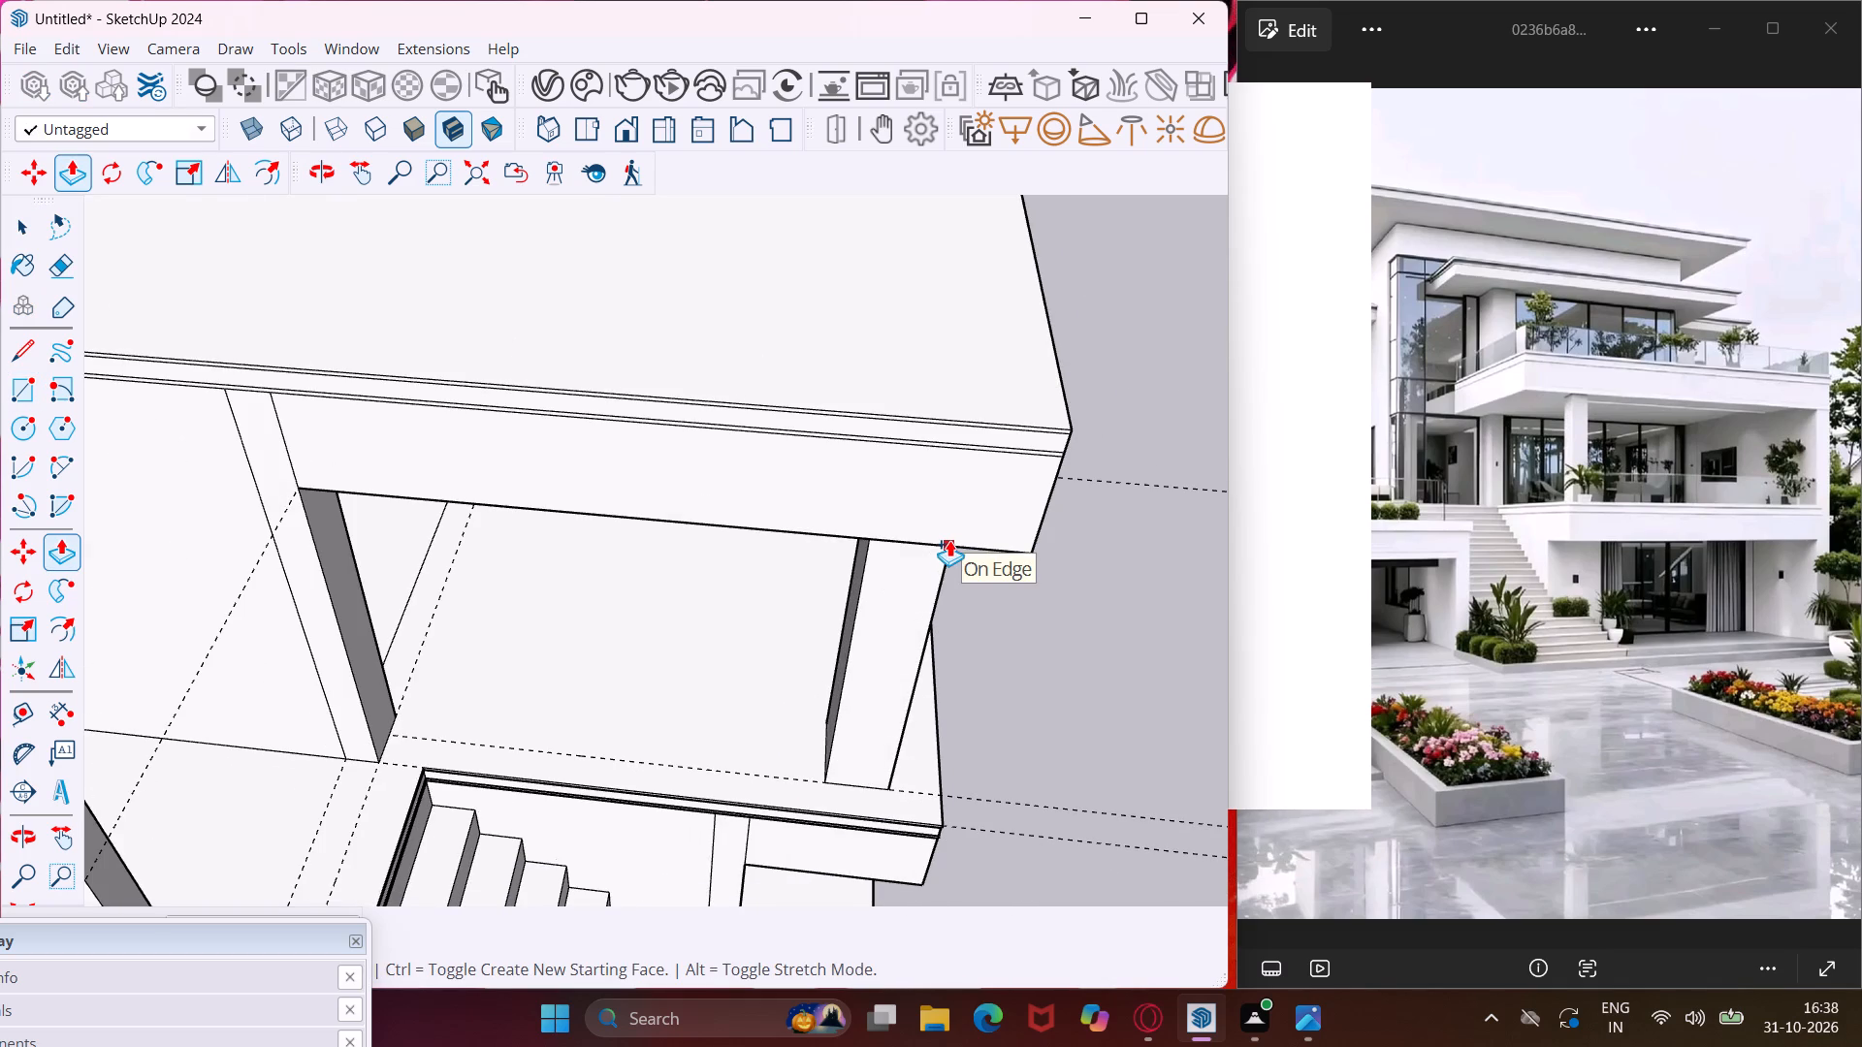
middle_drag(949, 540, 920, 350)
scroll(939, 375, up, 6)
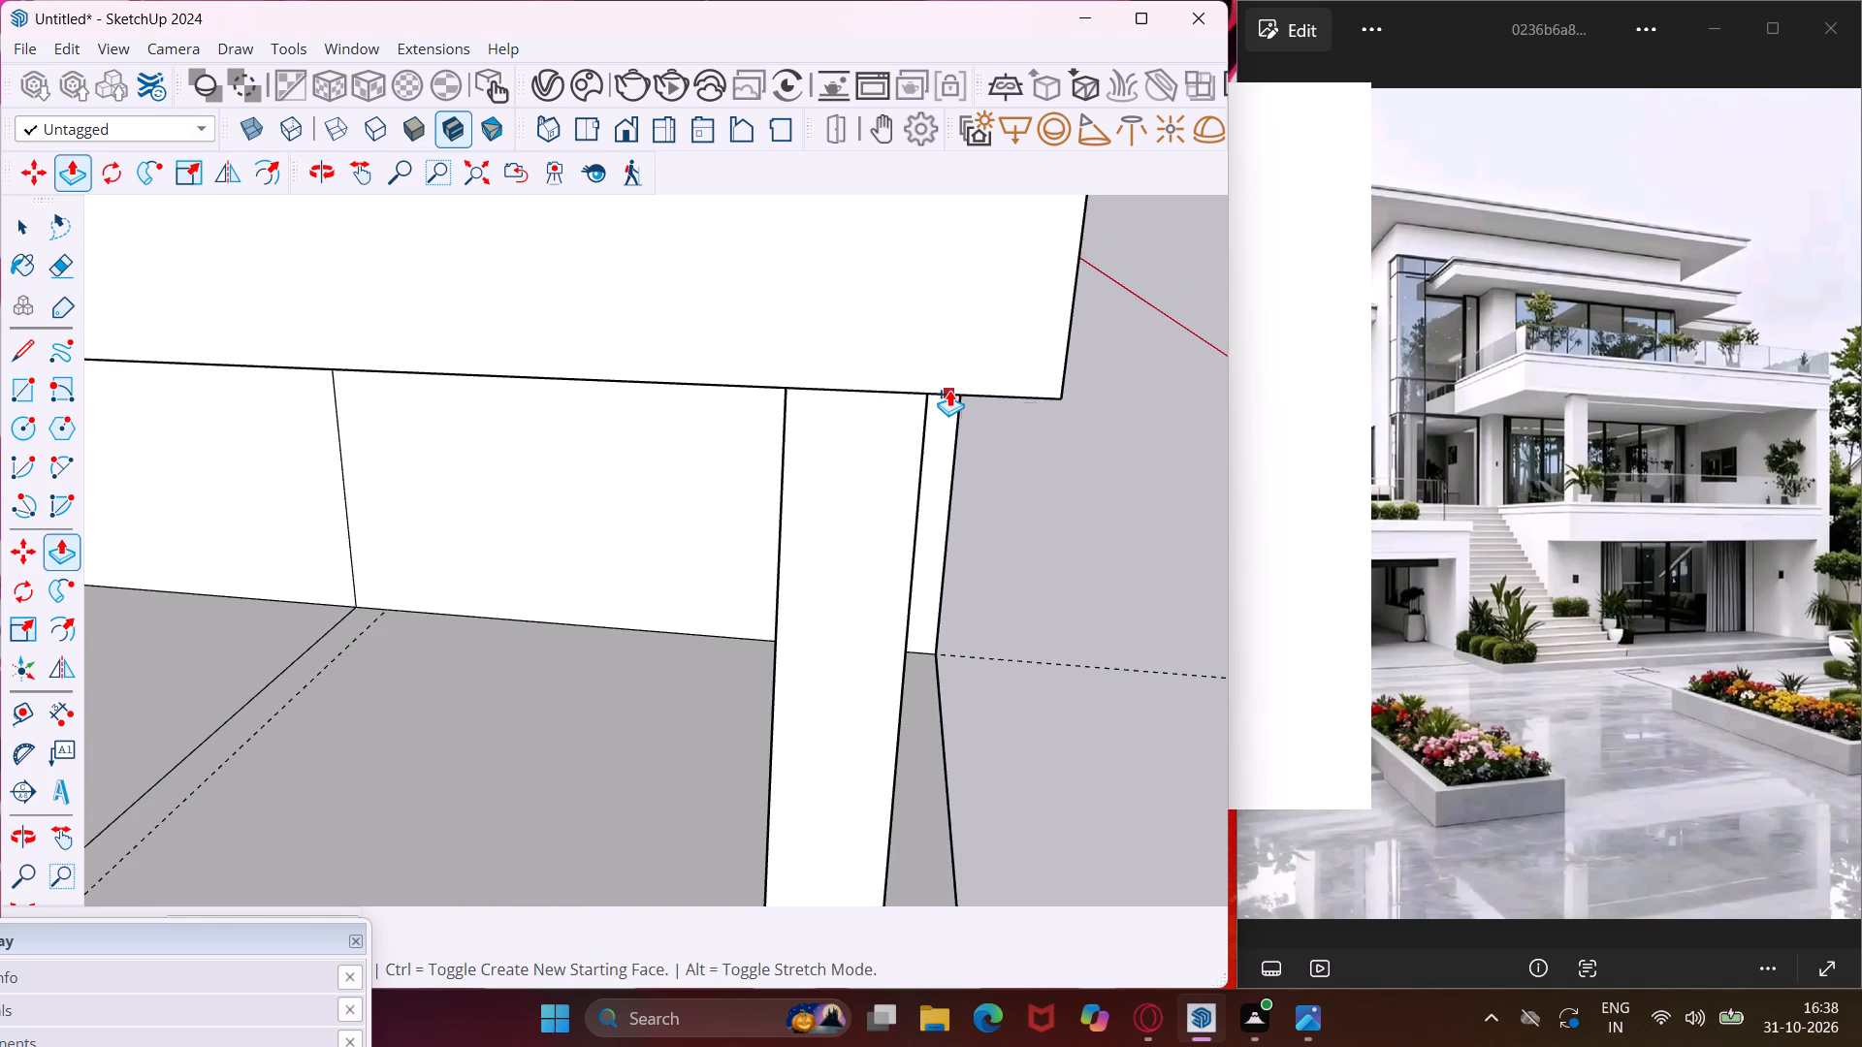
middle_drag(949, 390, 894, 302)
scroll(959, 374, up, 3)
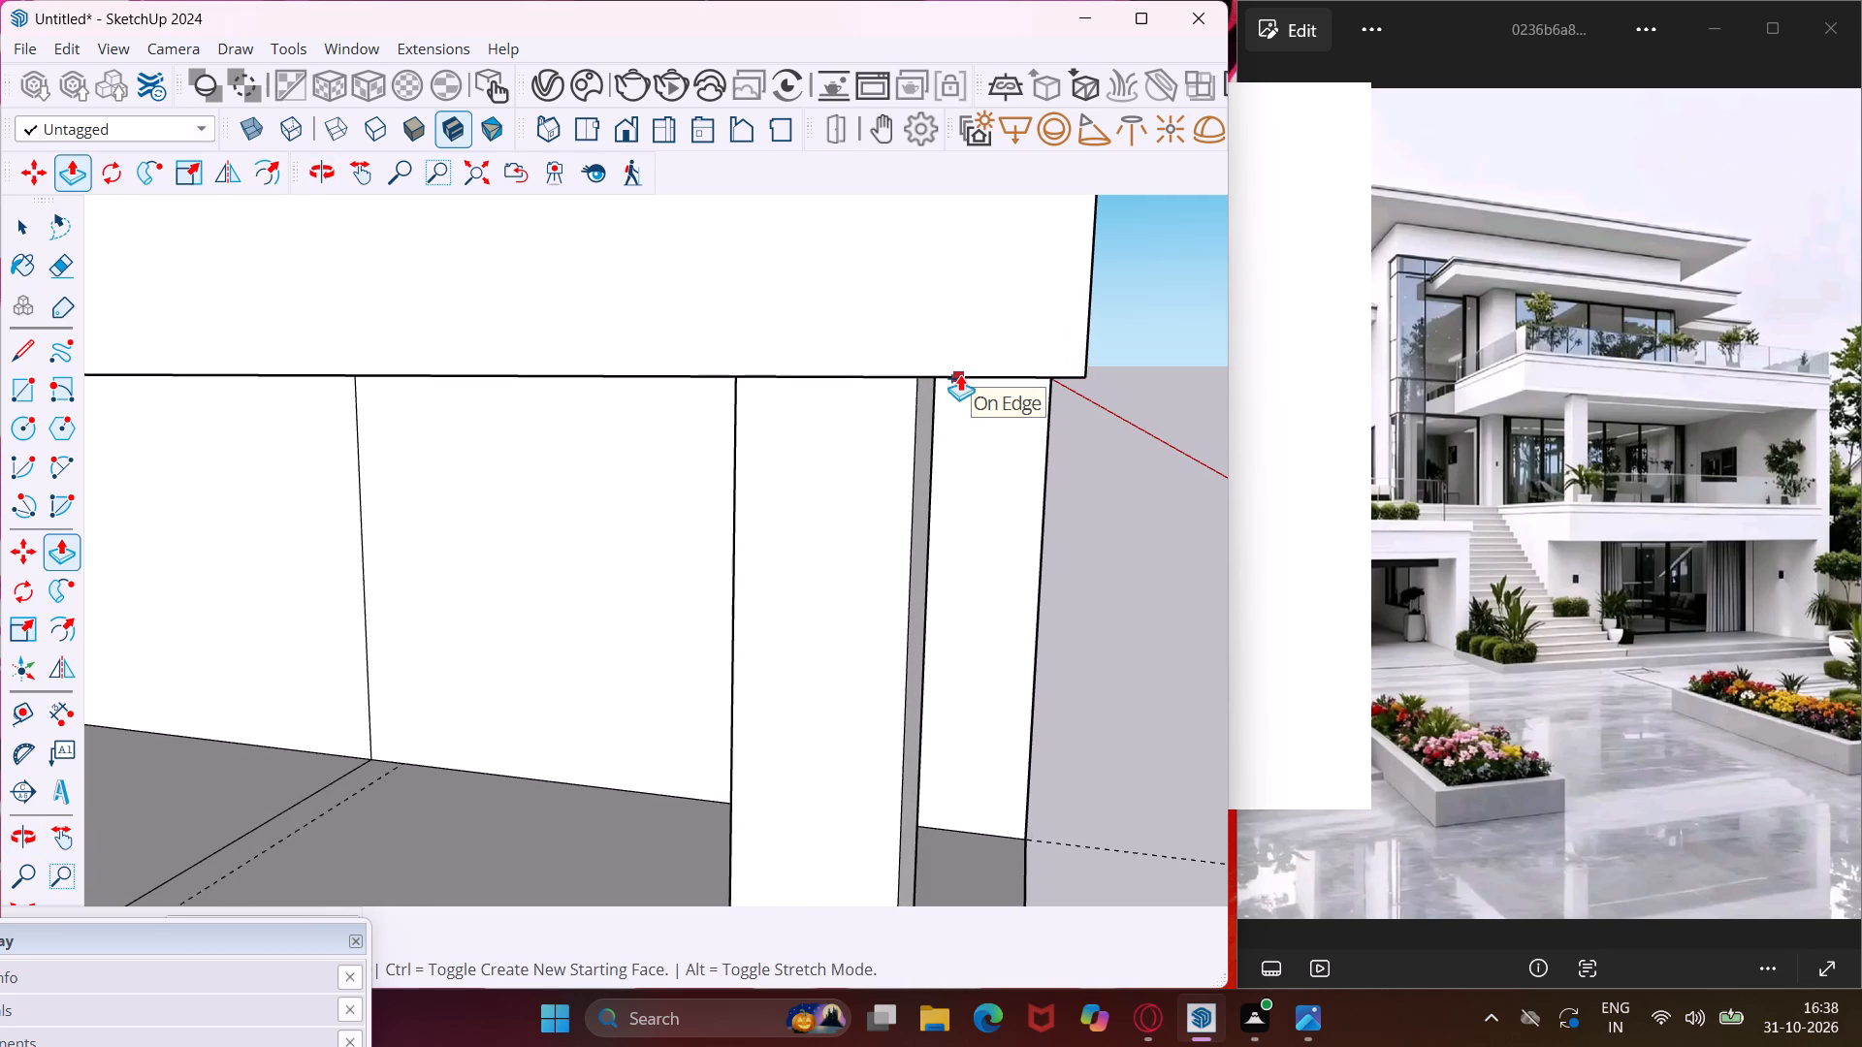
click(960, 374)
middle_drag(947, 365, 888, 316)
scroll(895, 322, up, 1)
key(Escape)
key(space)
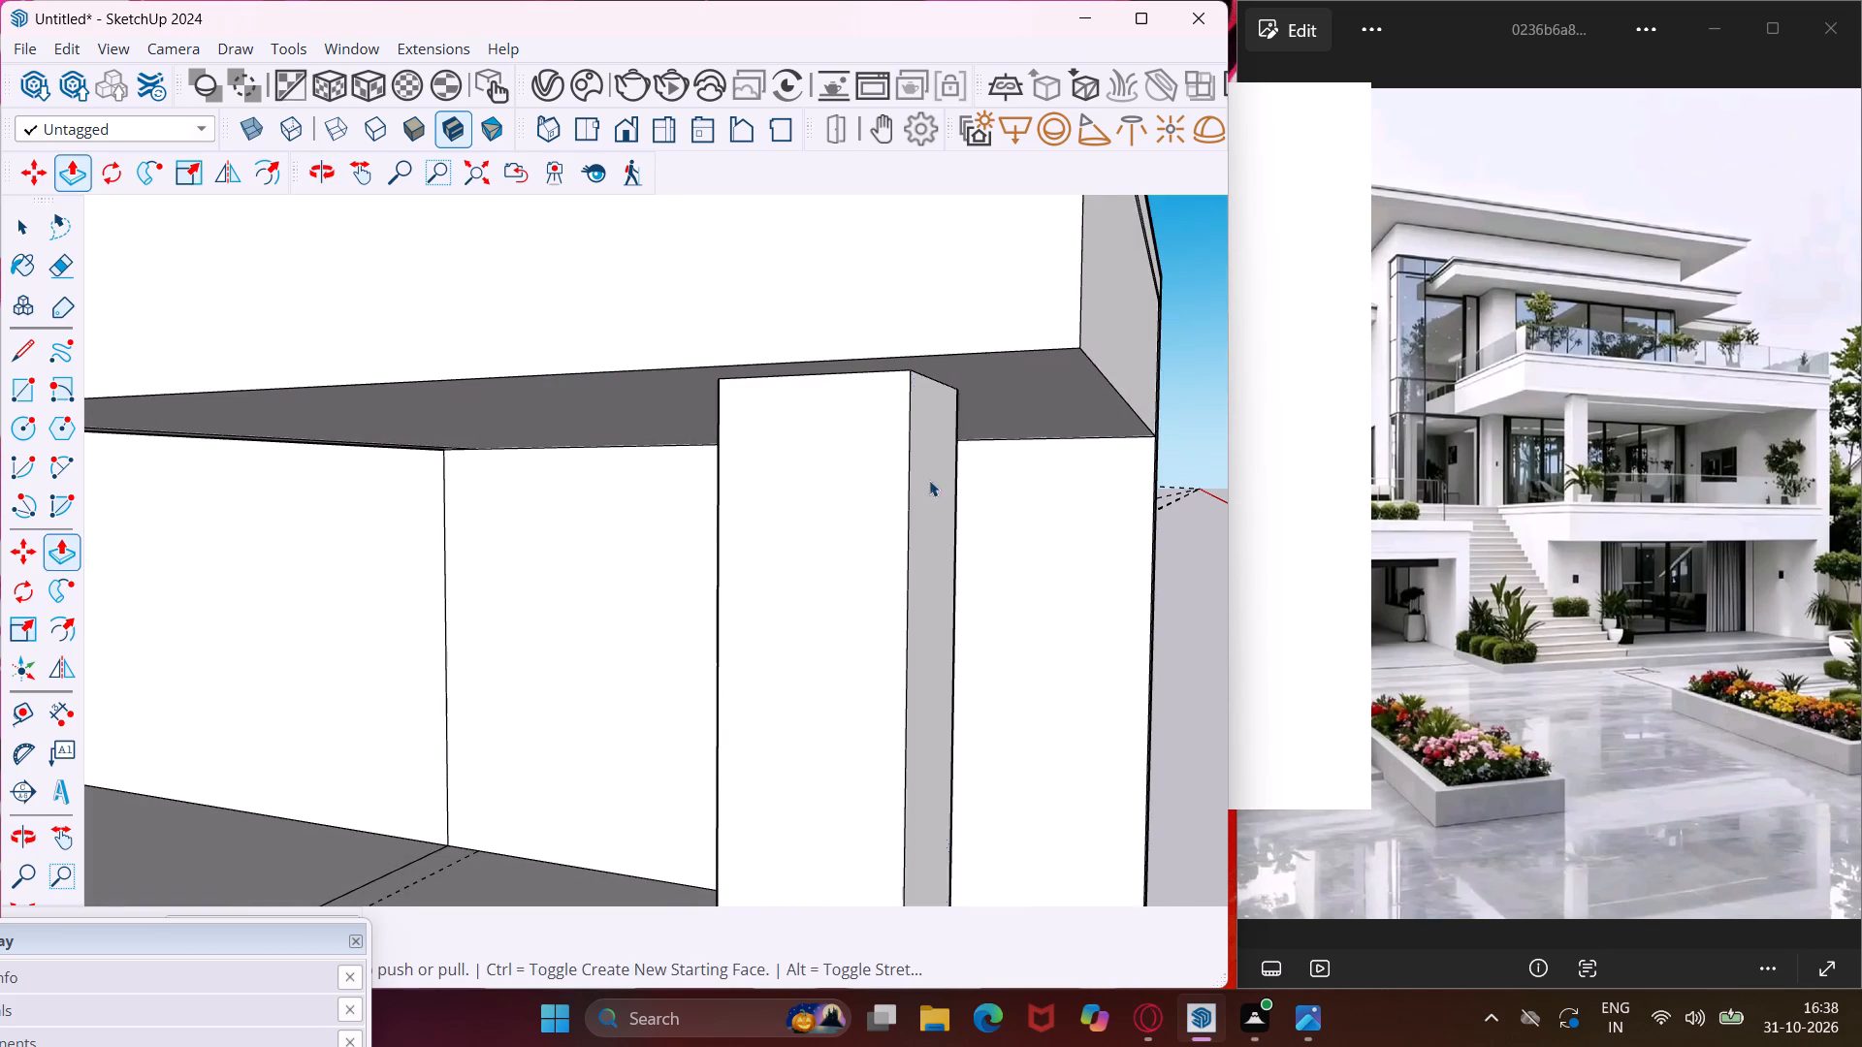
Examine the terrace column, roof beam and upper-floor walls from several angles.
scroll(889, 400, down, 13)
middle_drag(775, 576, 607, 688)
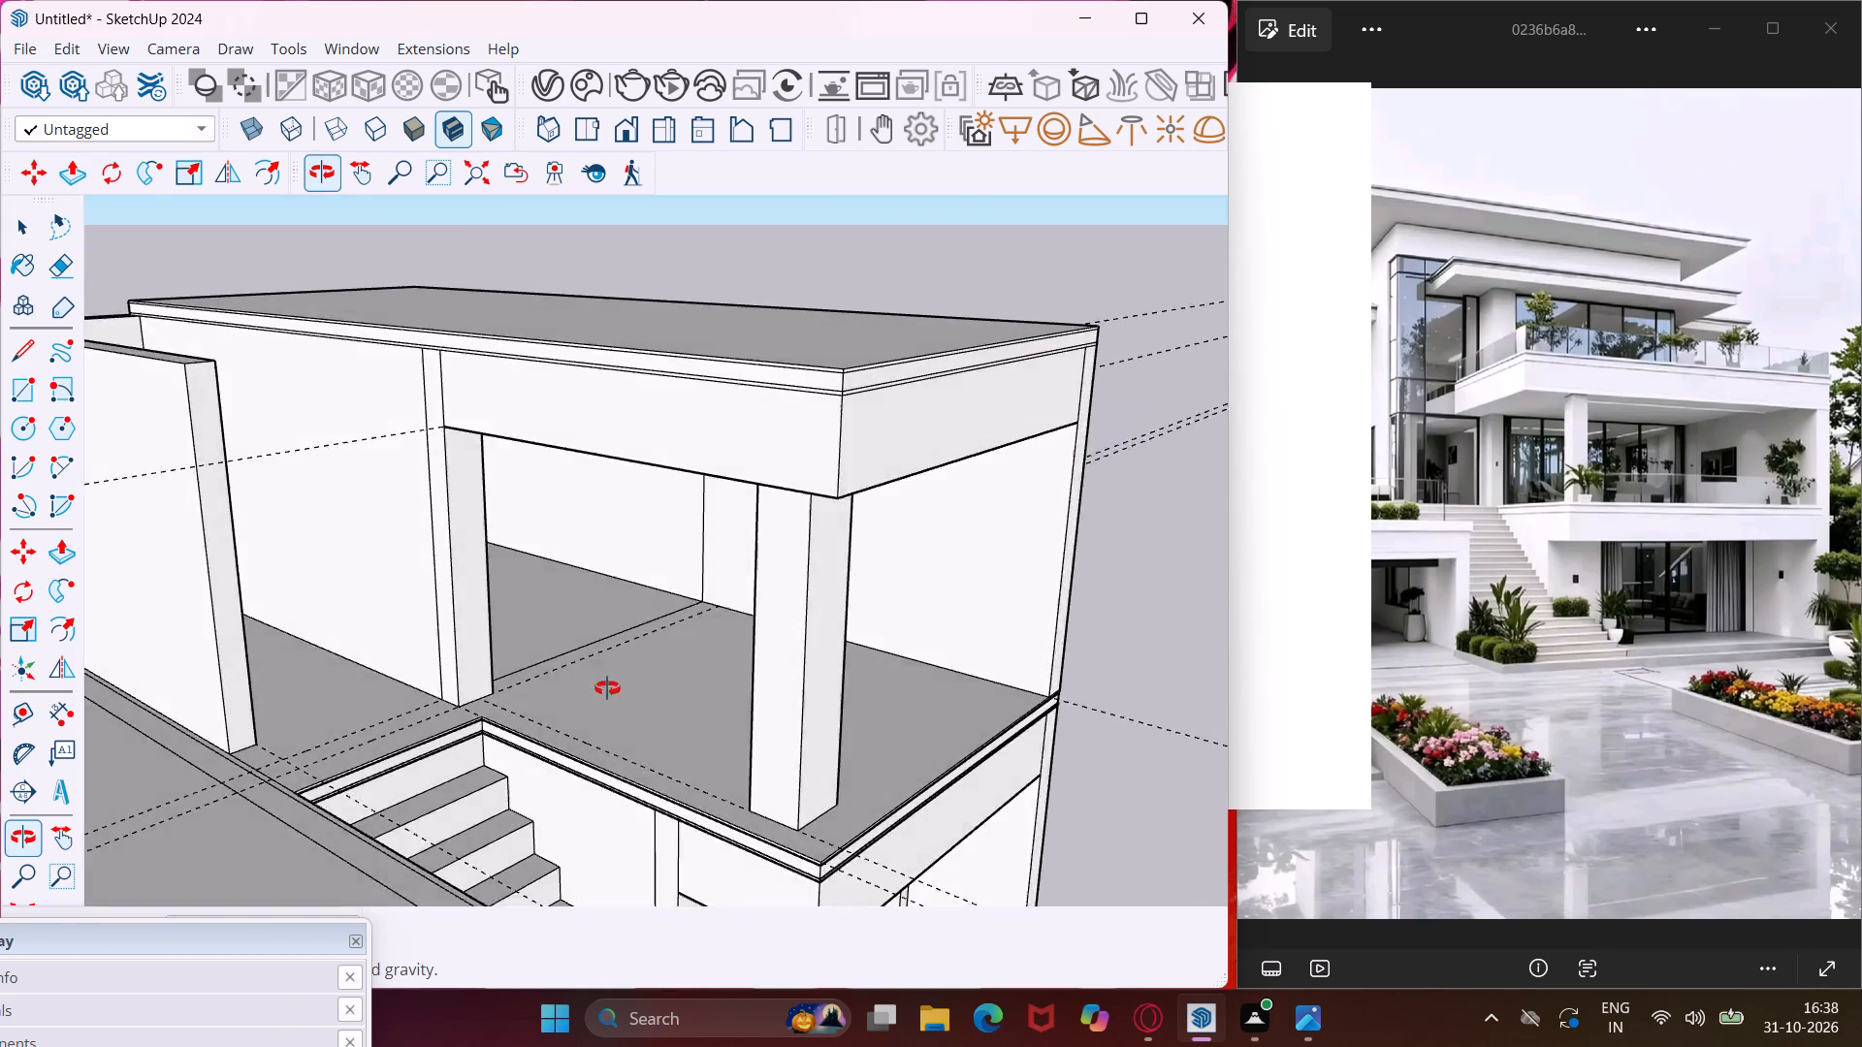
middle_drag(607, 688, 411, 682)
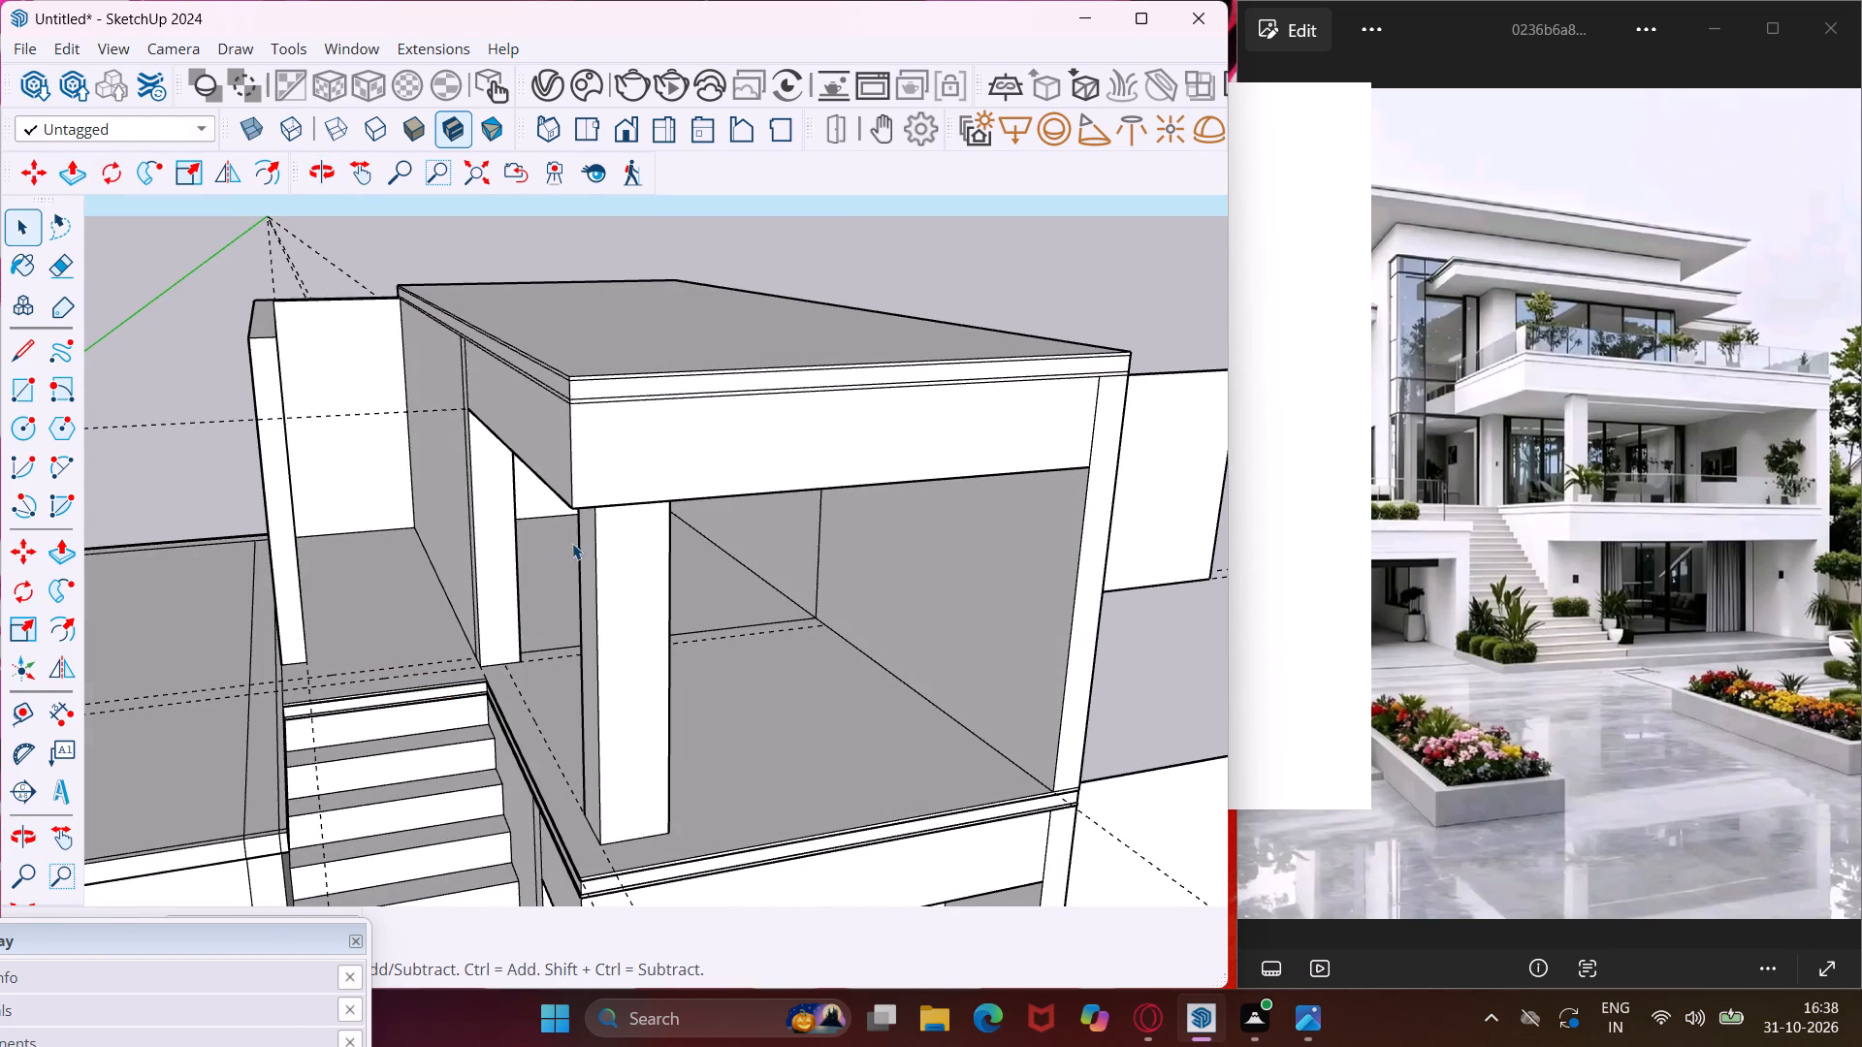
scroll(556, 528, up, 4)
middle_drag(562, 531, 790, 571)
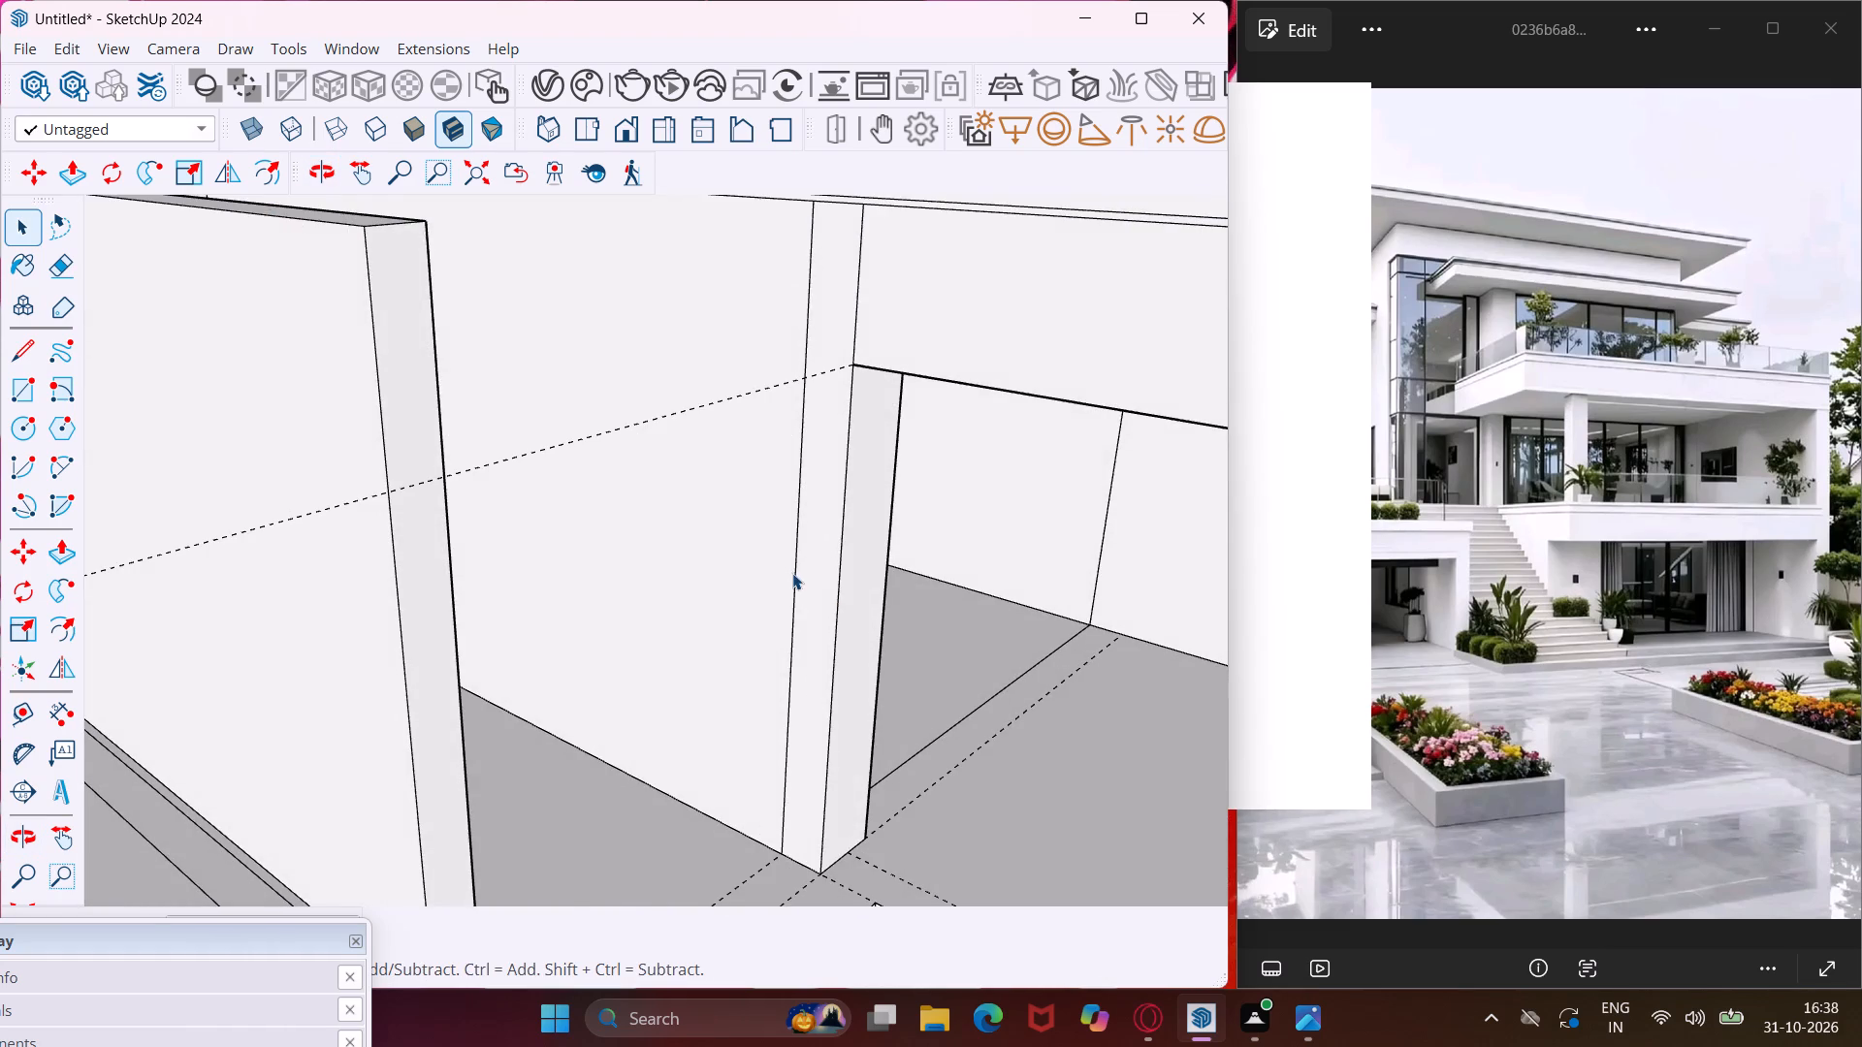
scroll(787, 568, down, 6)
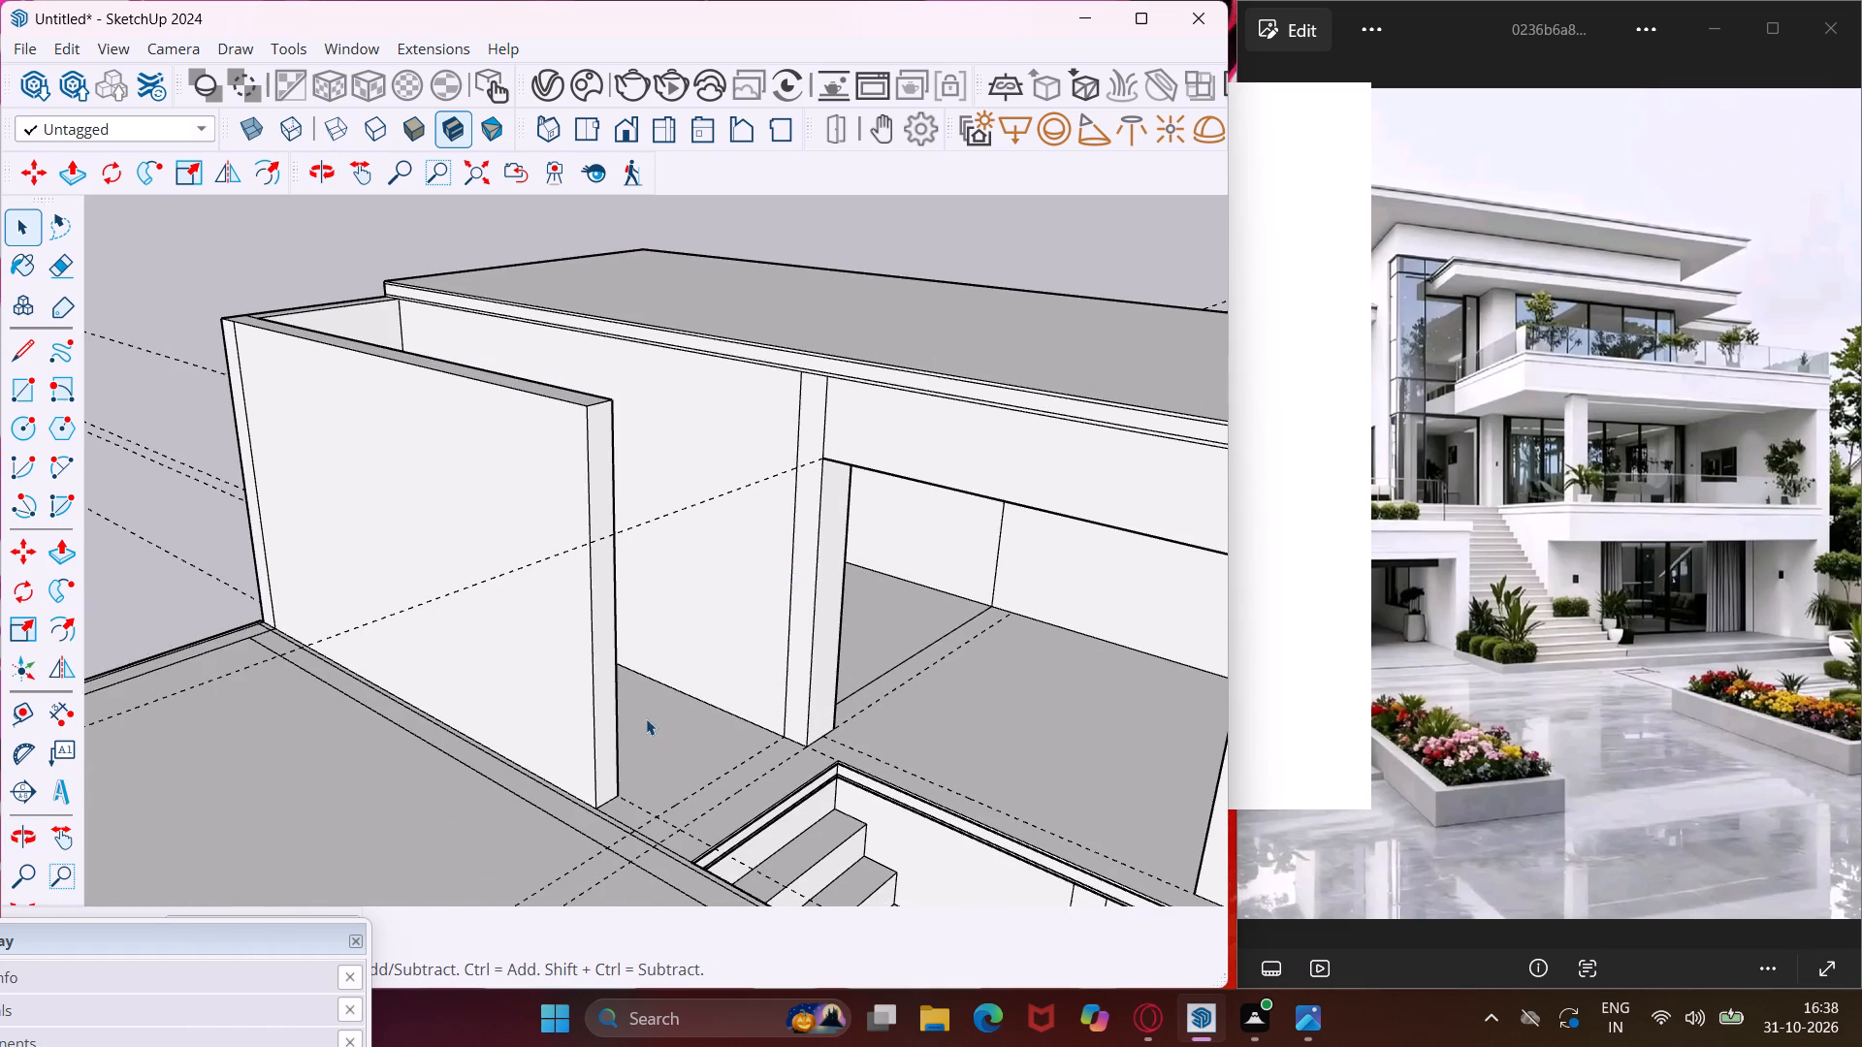
scroll(621, 458, up, 3)
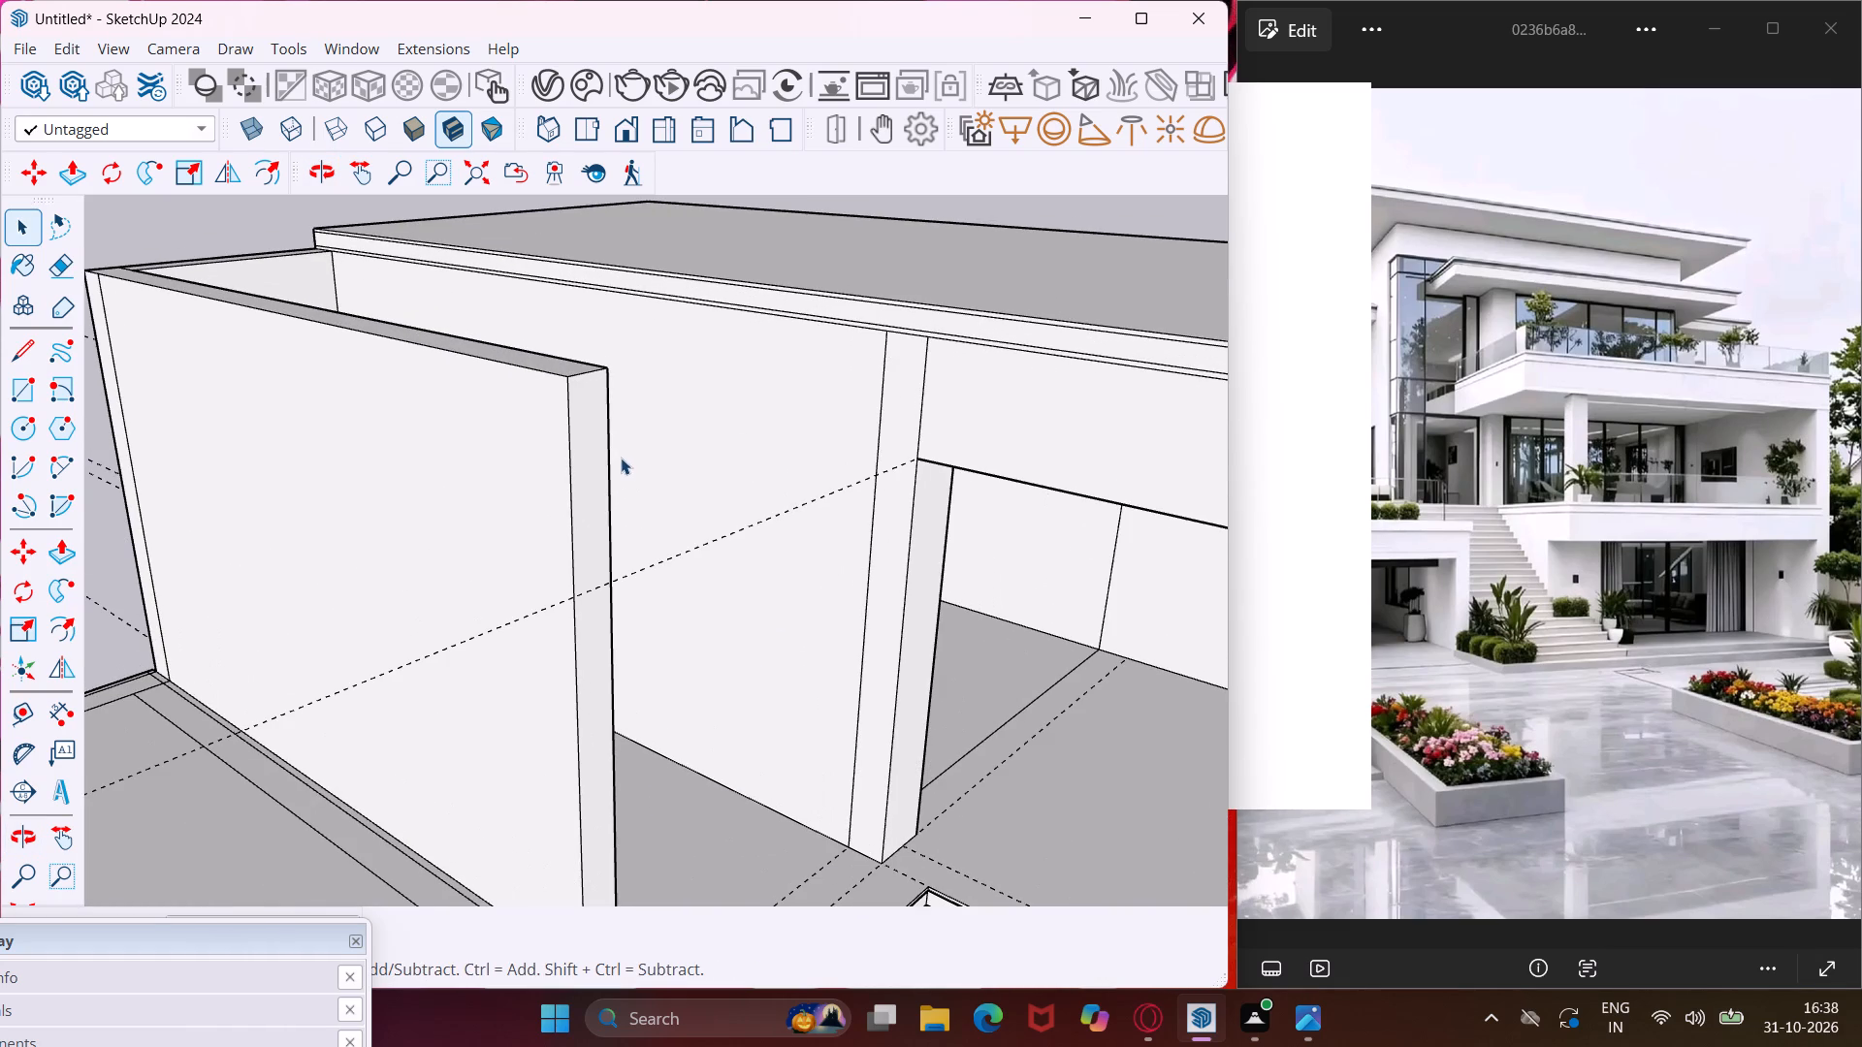
middle_drag(621, 458, 639, 491)
scroll(600, 492, down, 2)
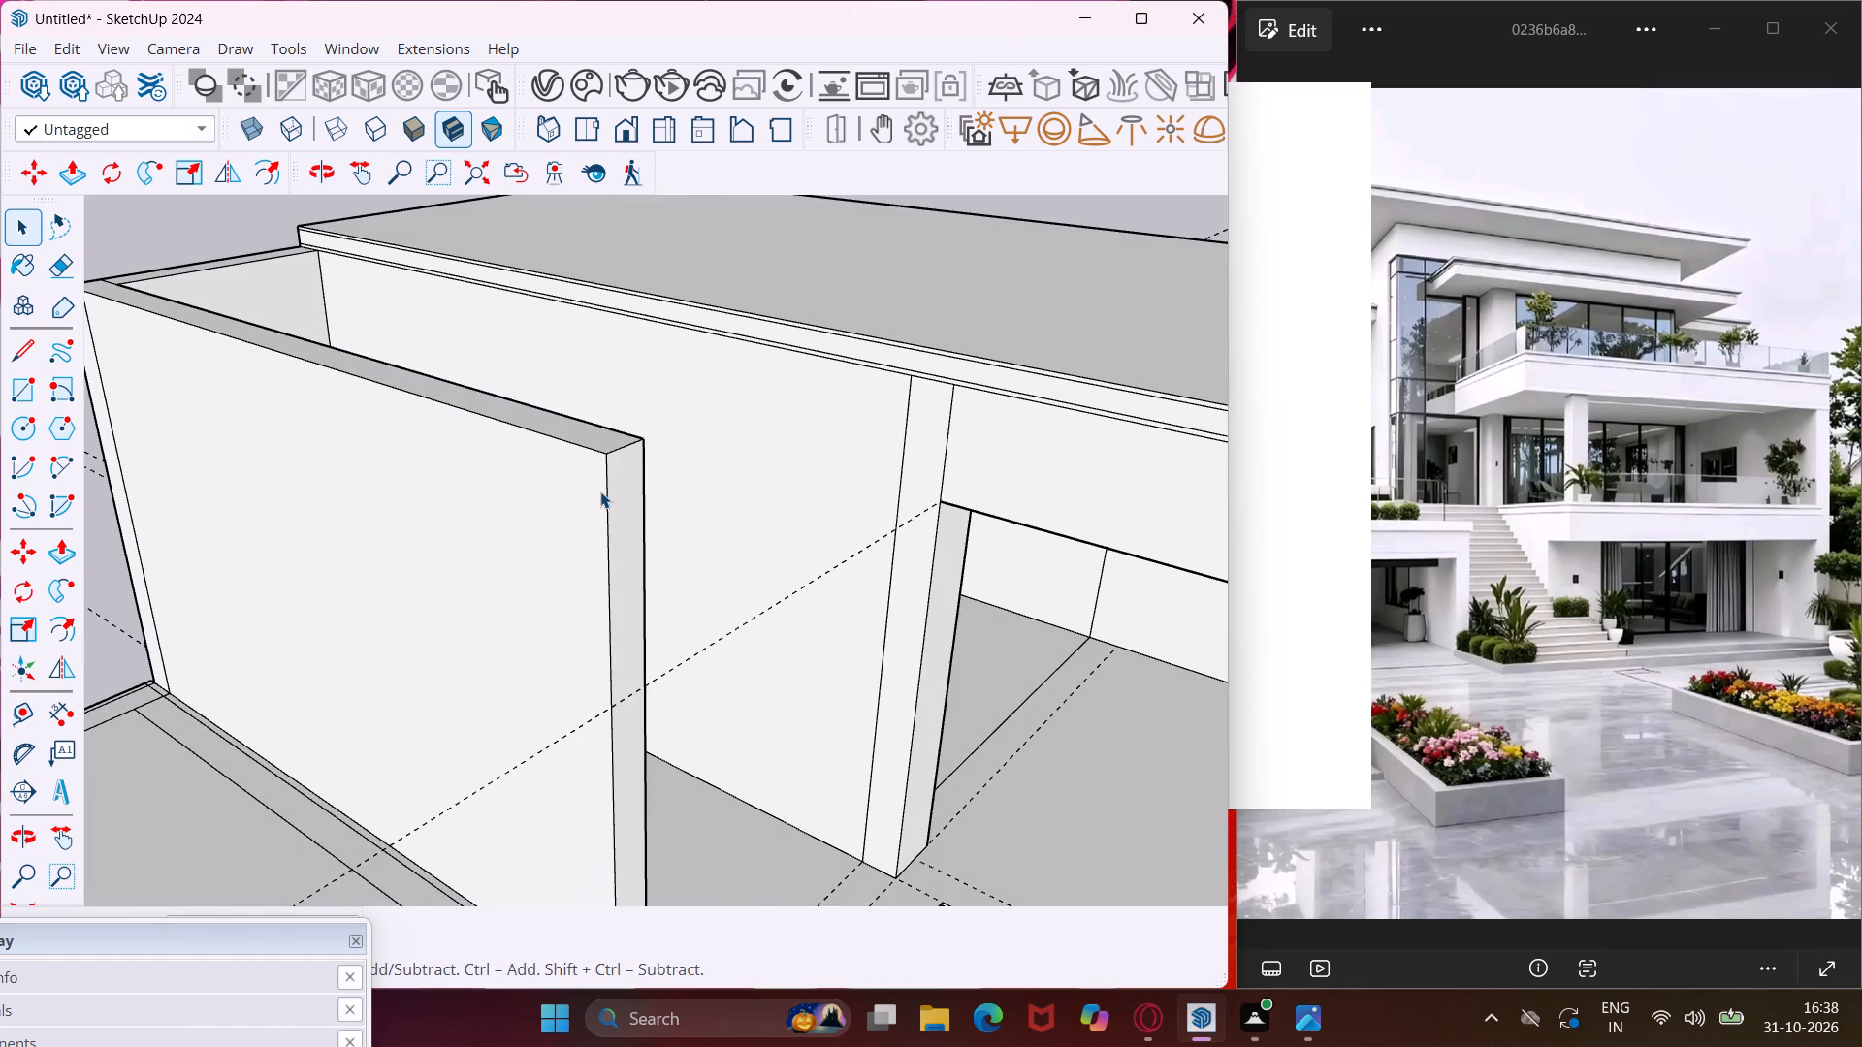
scroll(600, 492, down, 3)
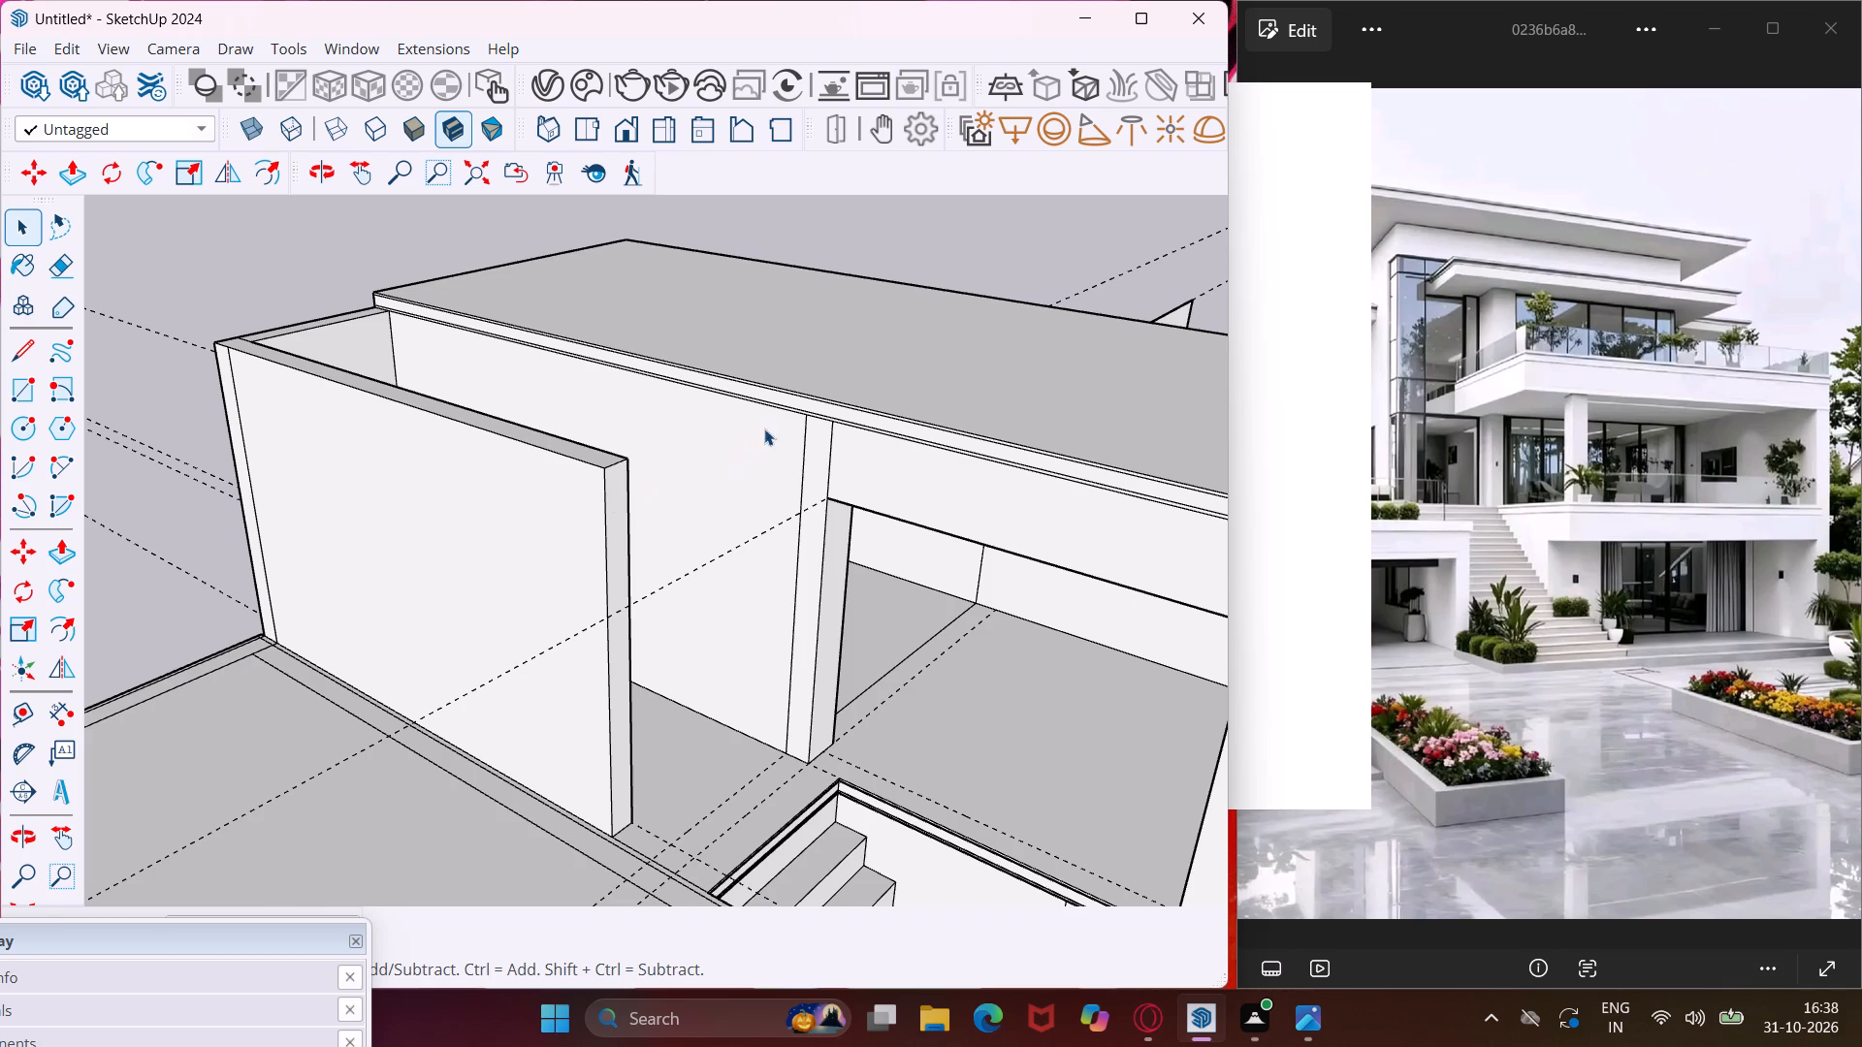
Place a guide on the roof 9" inward from the long edge on the staircase side.
middle_drag(794, 402, 455, 608)
middle_drag(466, 609, 482, 474)
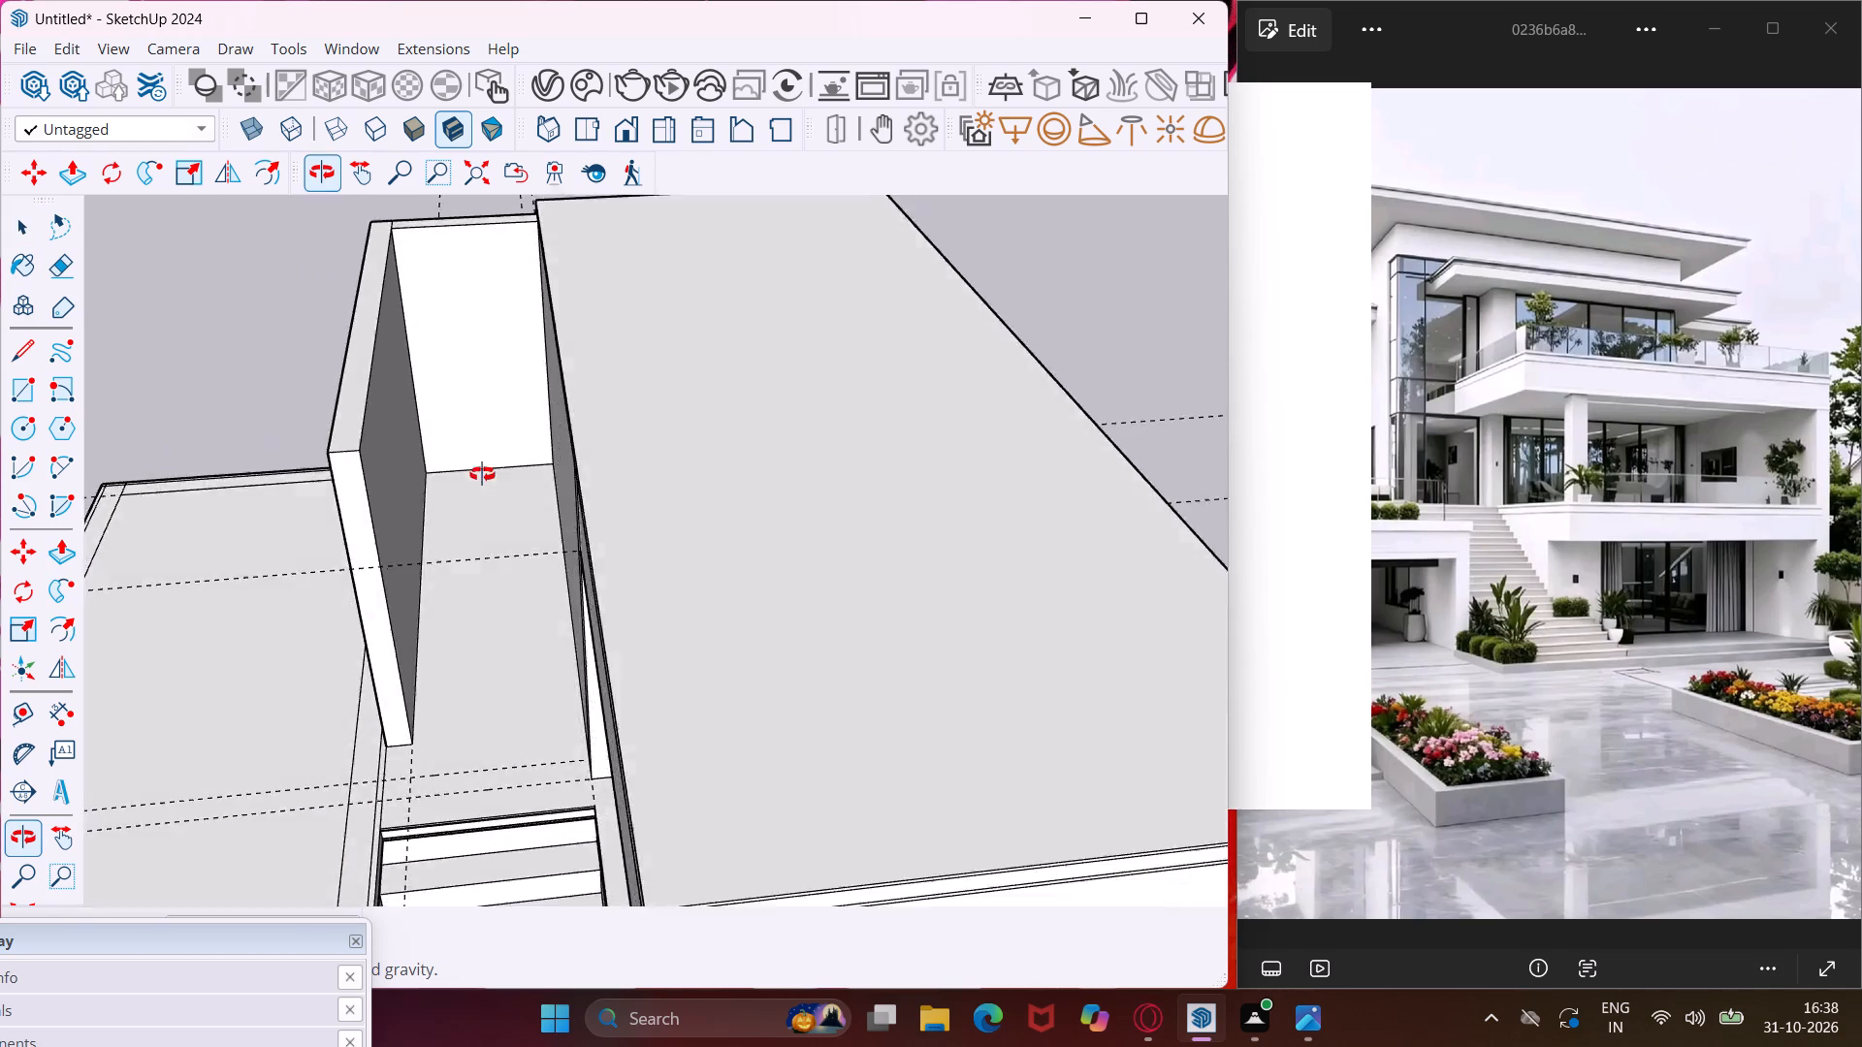
middle_drag(482, 474, 438, 662)
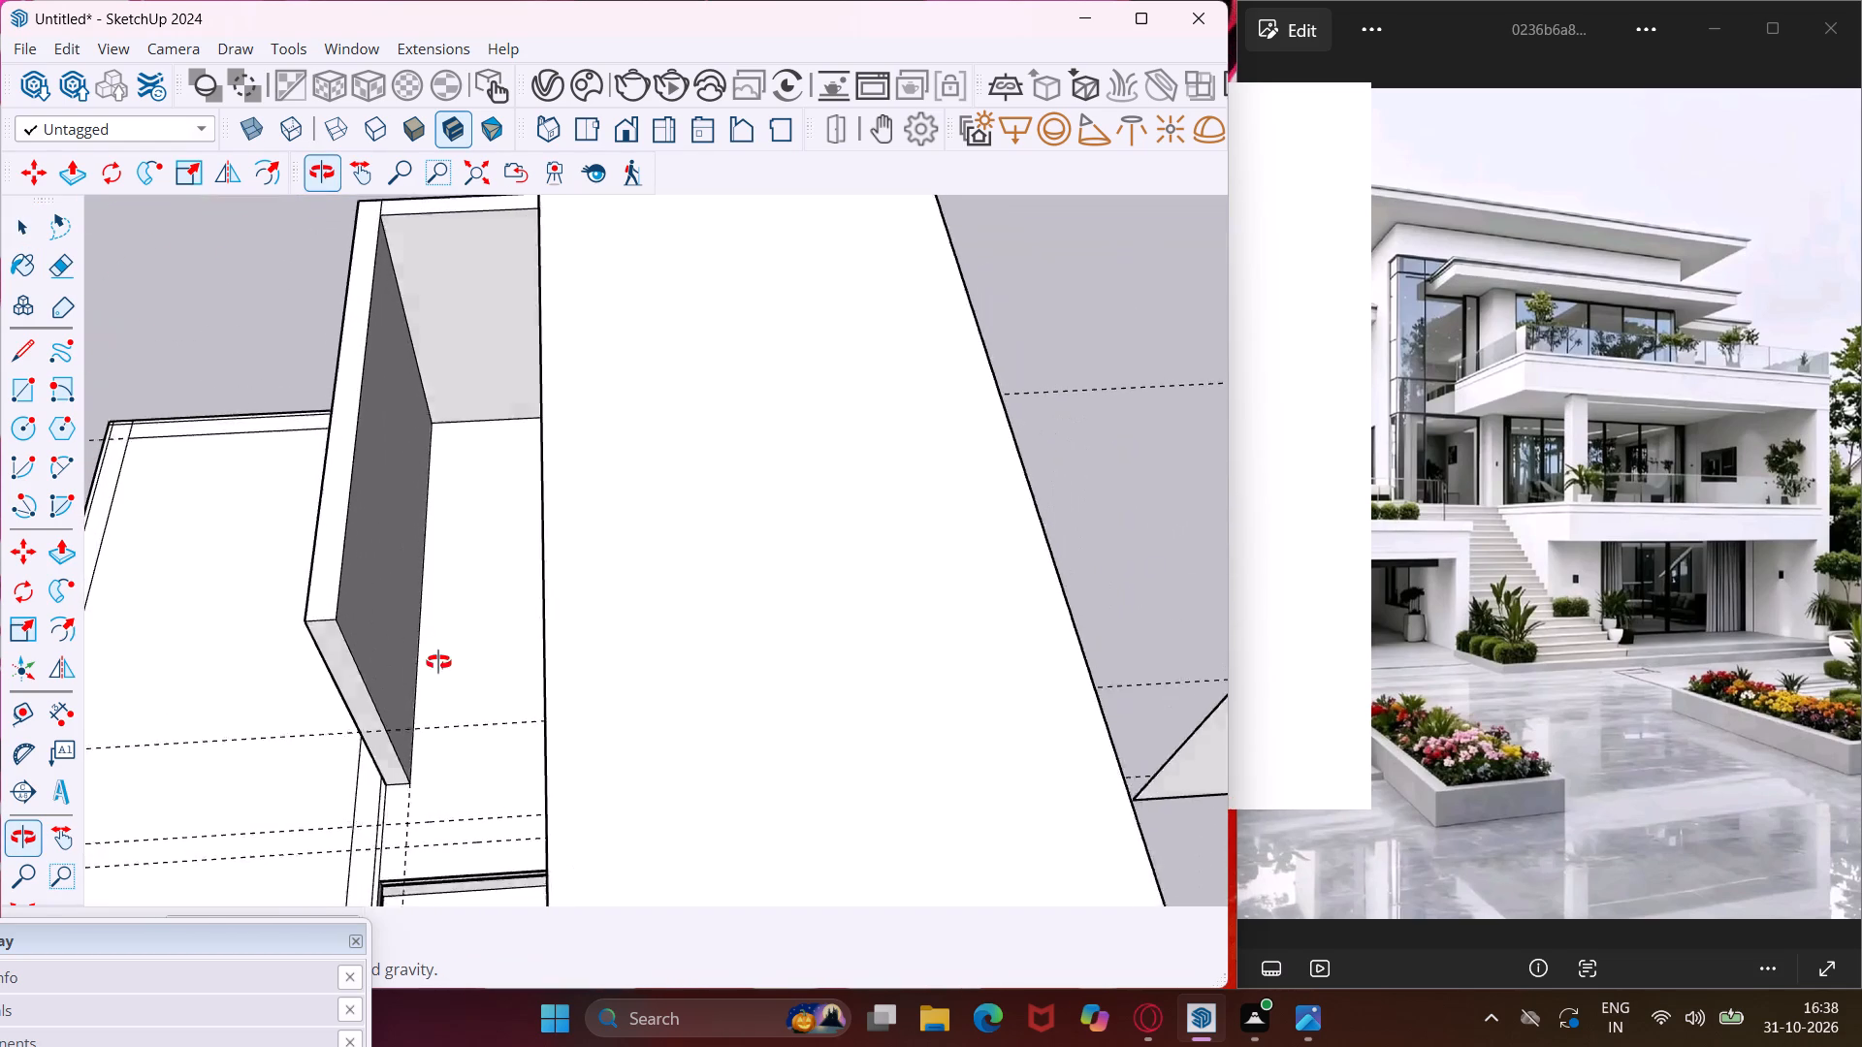
middle_drag(438, 662, 436, 666)
scroll(511, 538, down, 4)
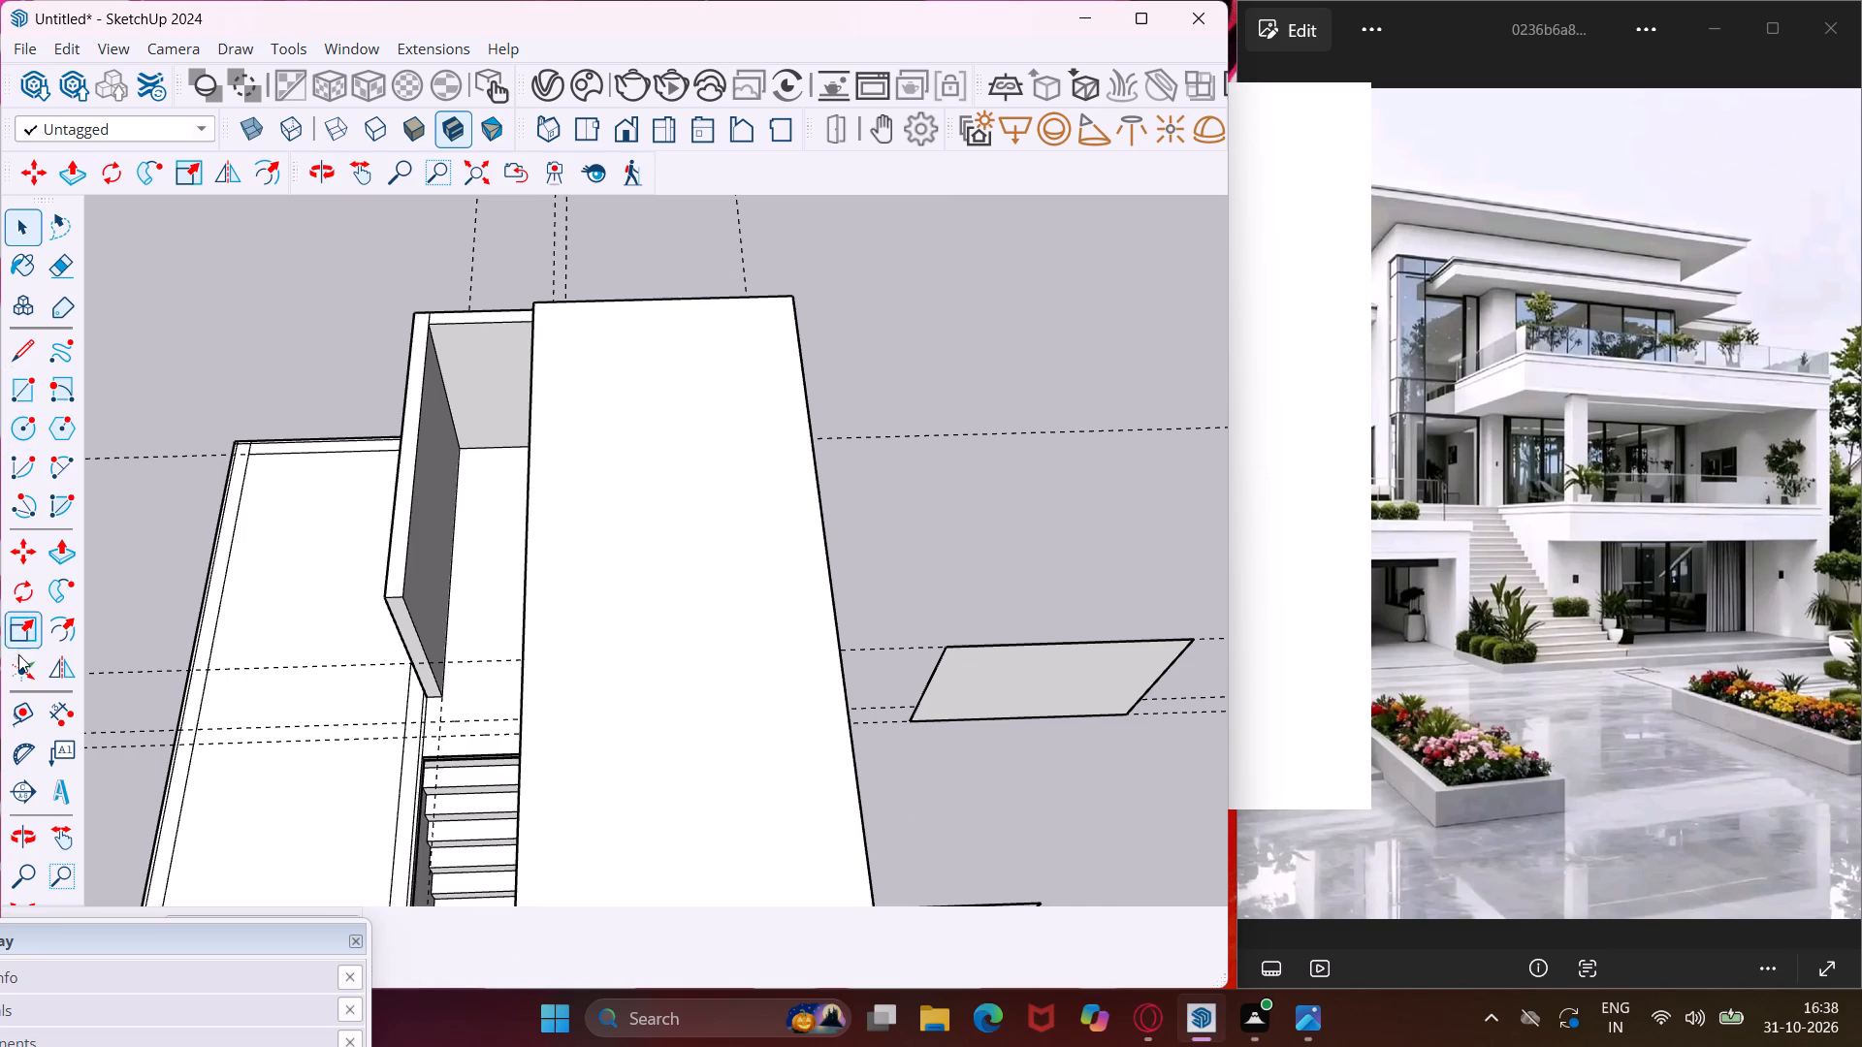
click(36, 700)
scroll(518, 622, up, 3)
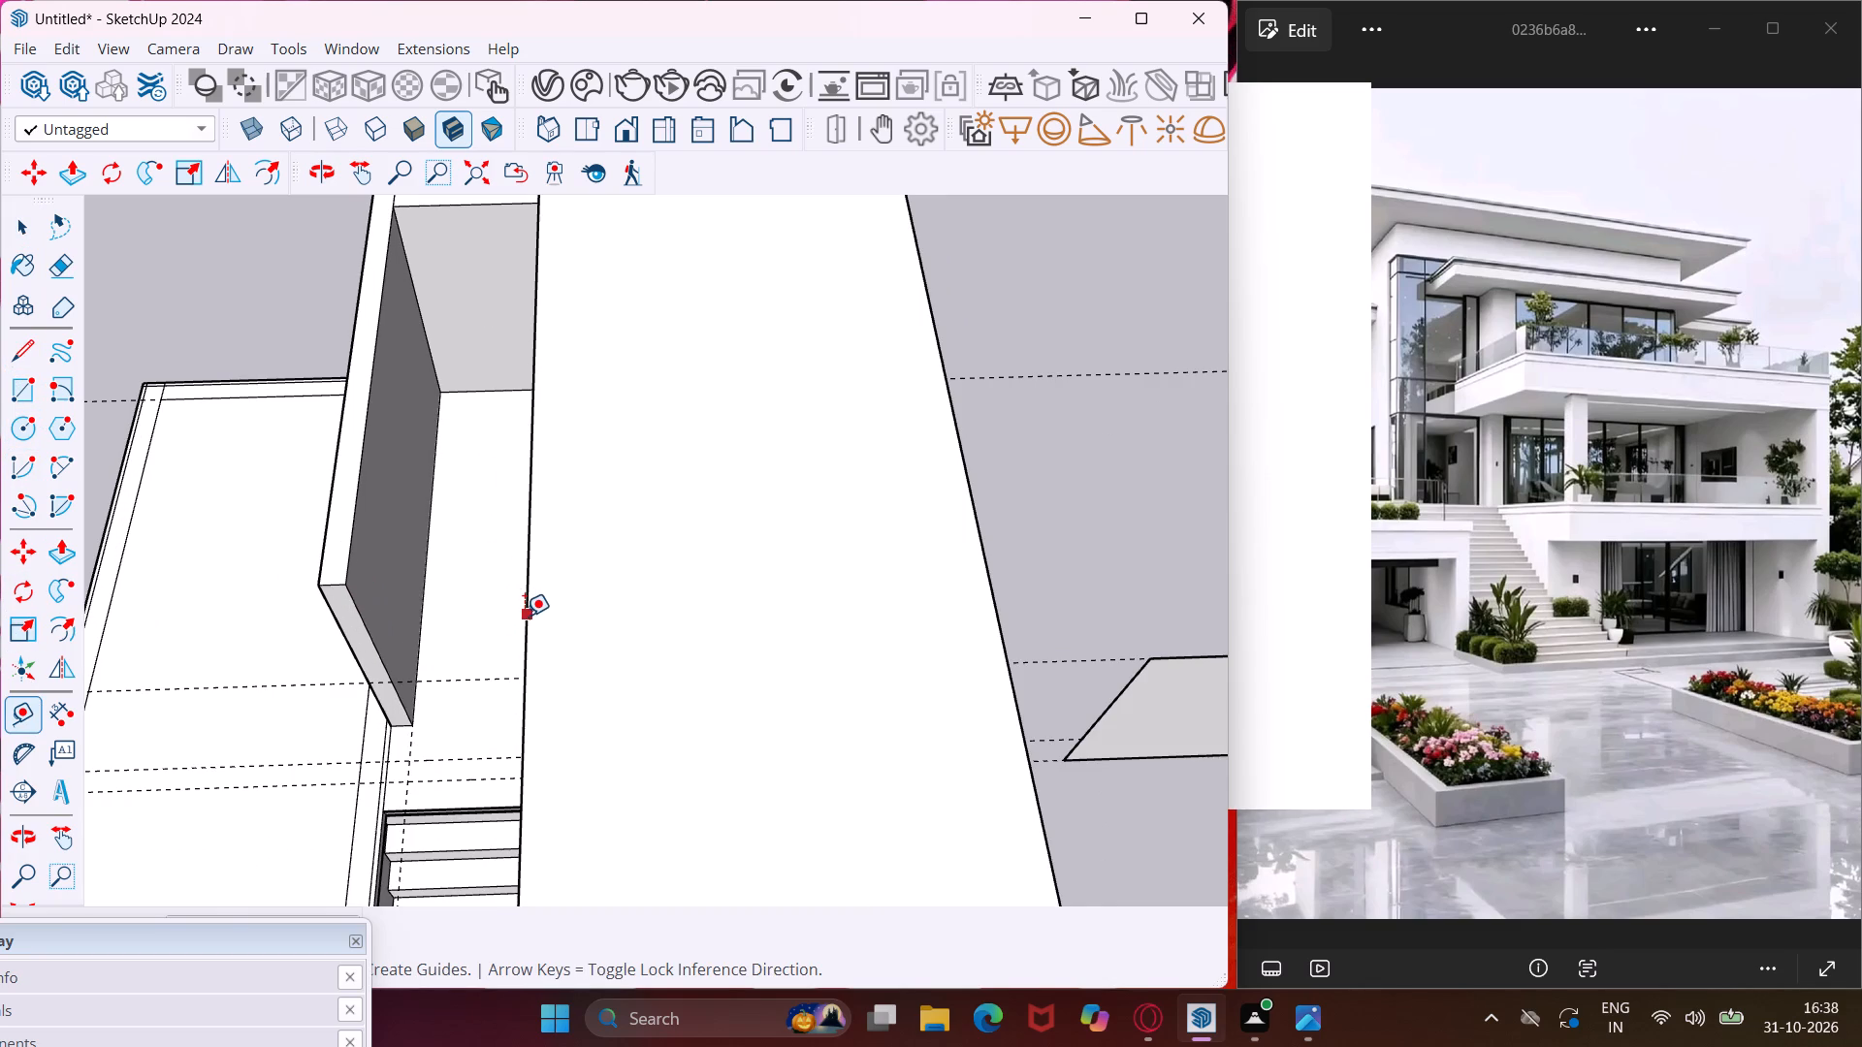
click(525, 616)
text(9")
key(Return)
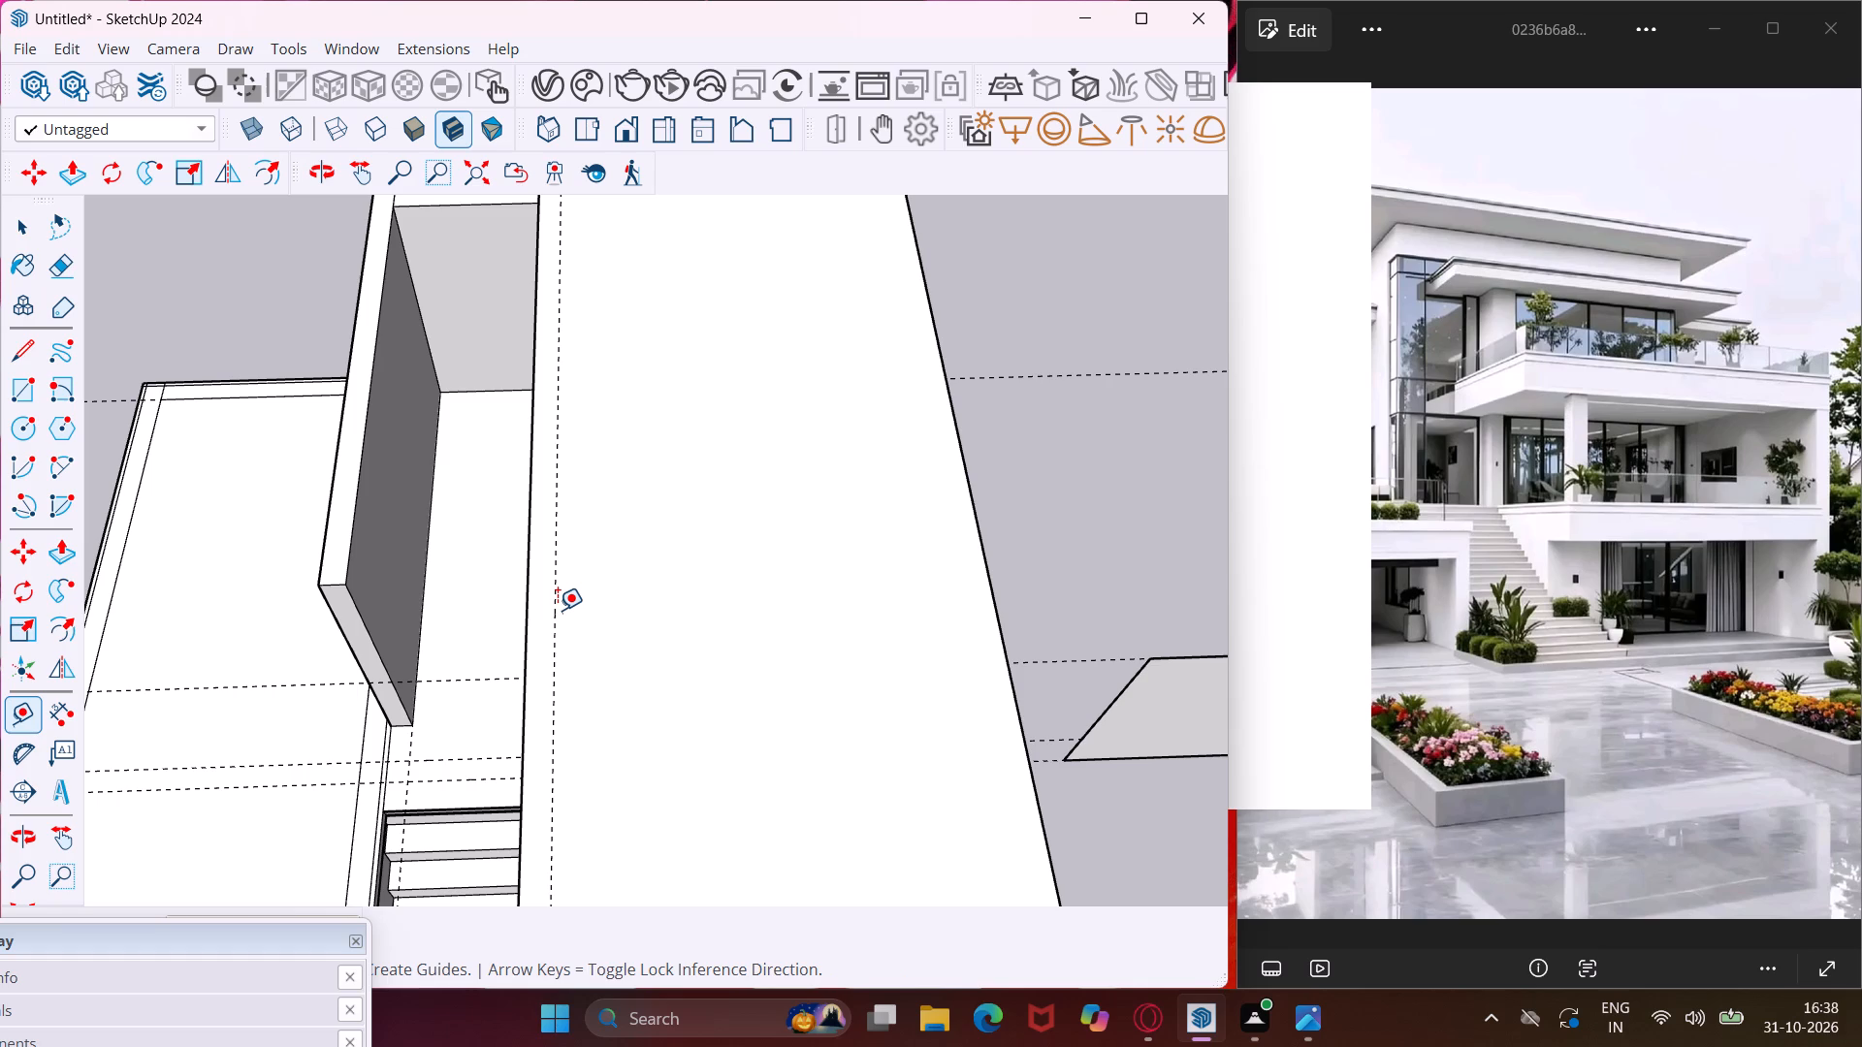
Place a guide on the roof 9" inward from the opposite, outer long edge.
scroll(962, 528, up, 2)
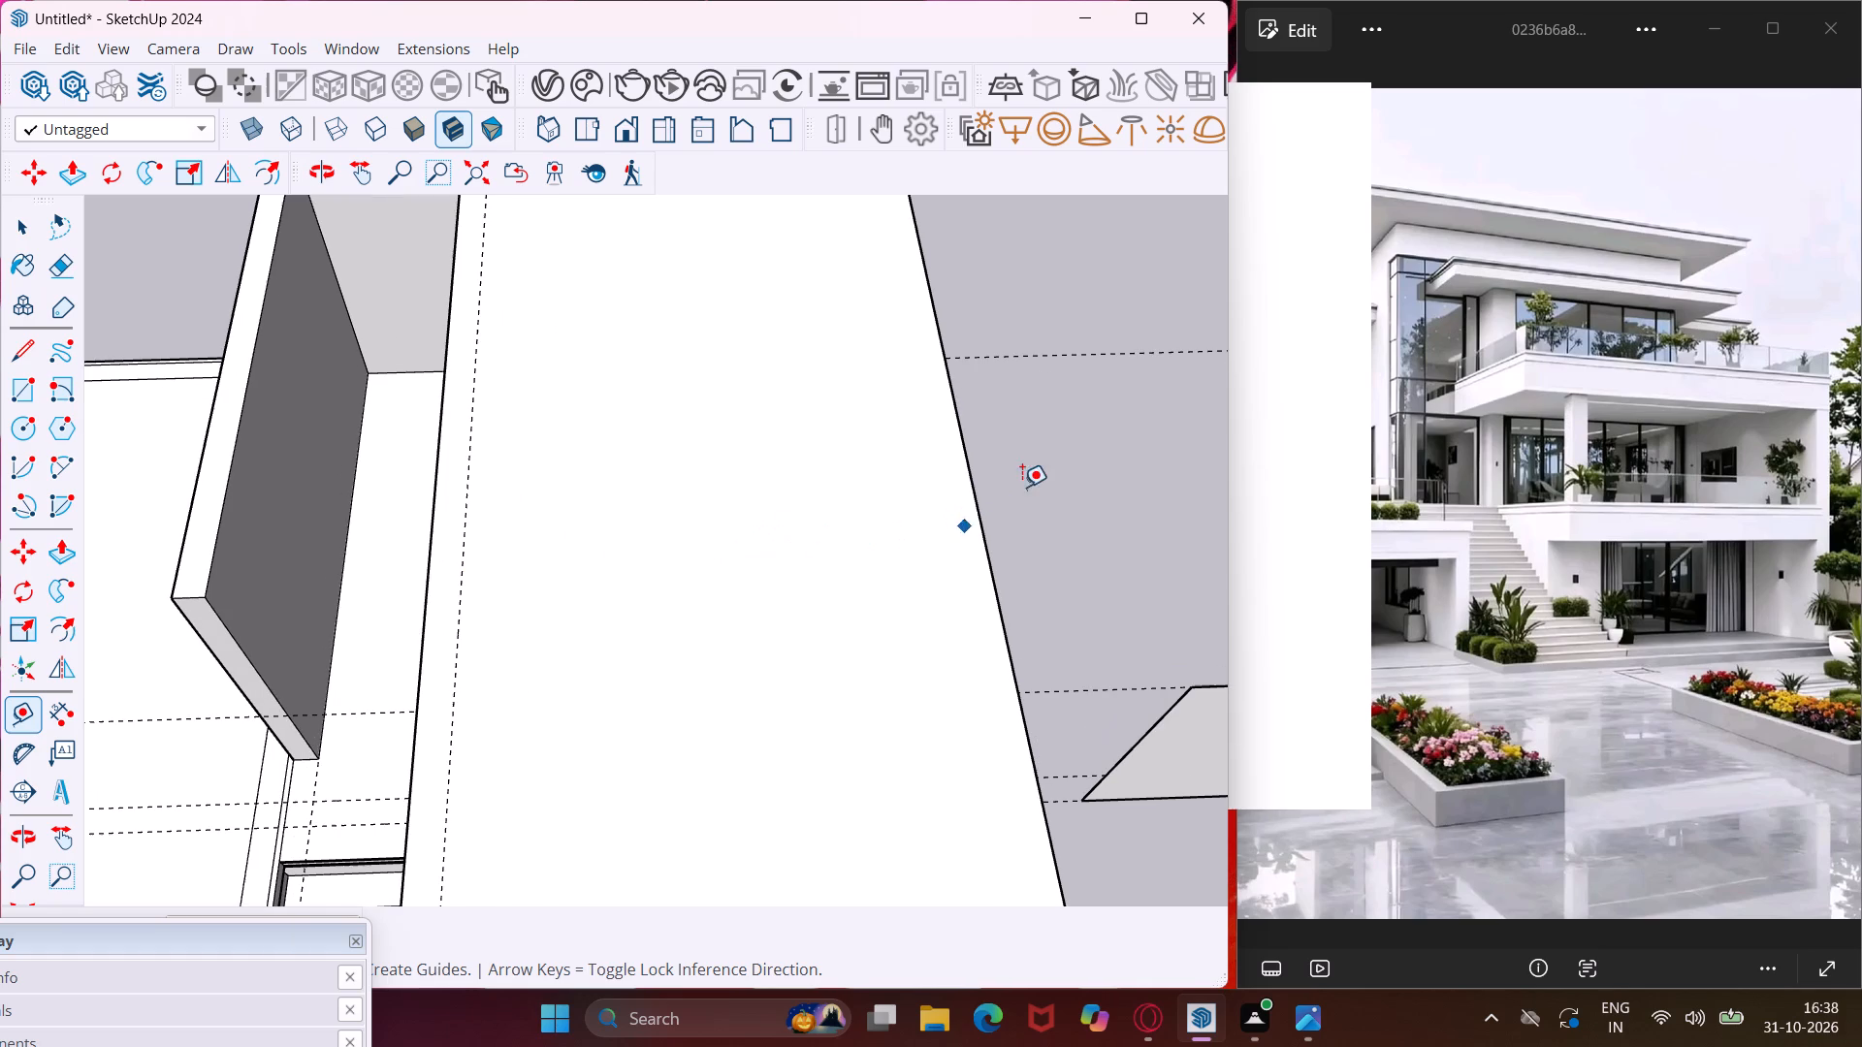
click(976, 488)
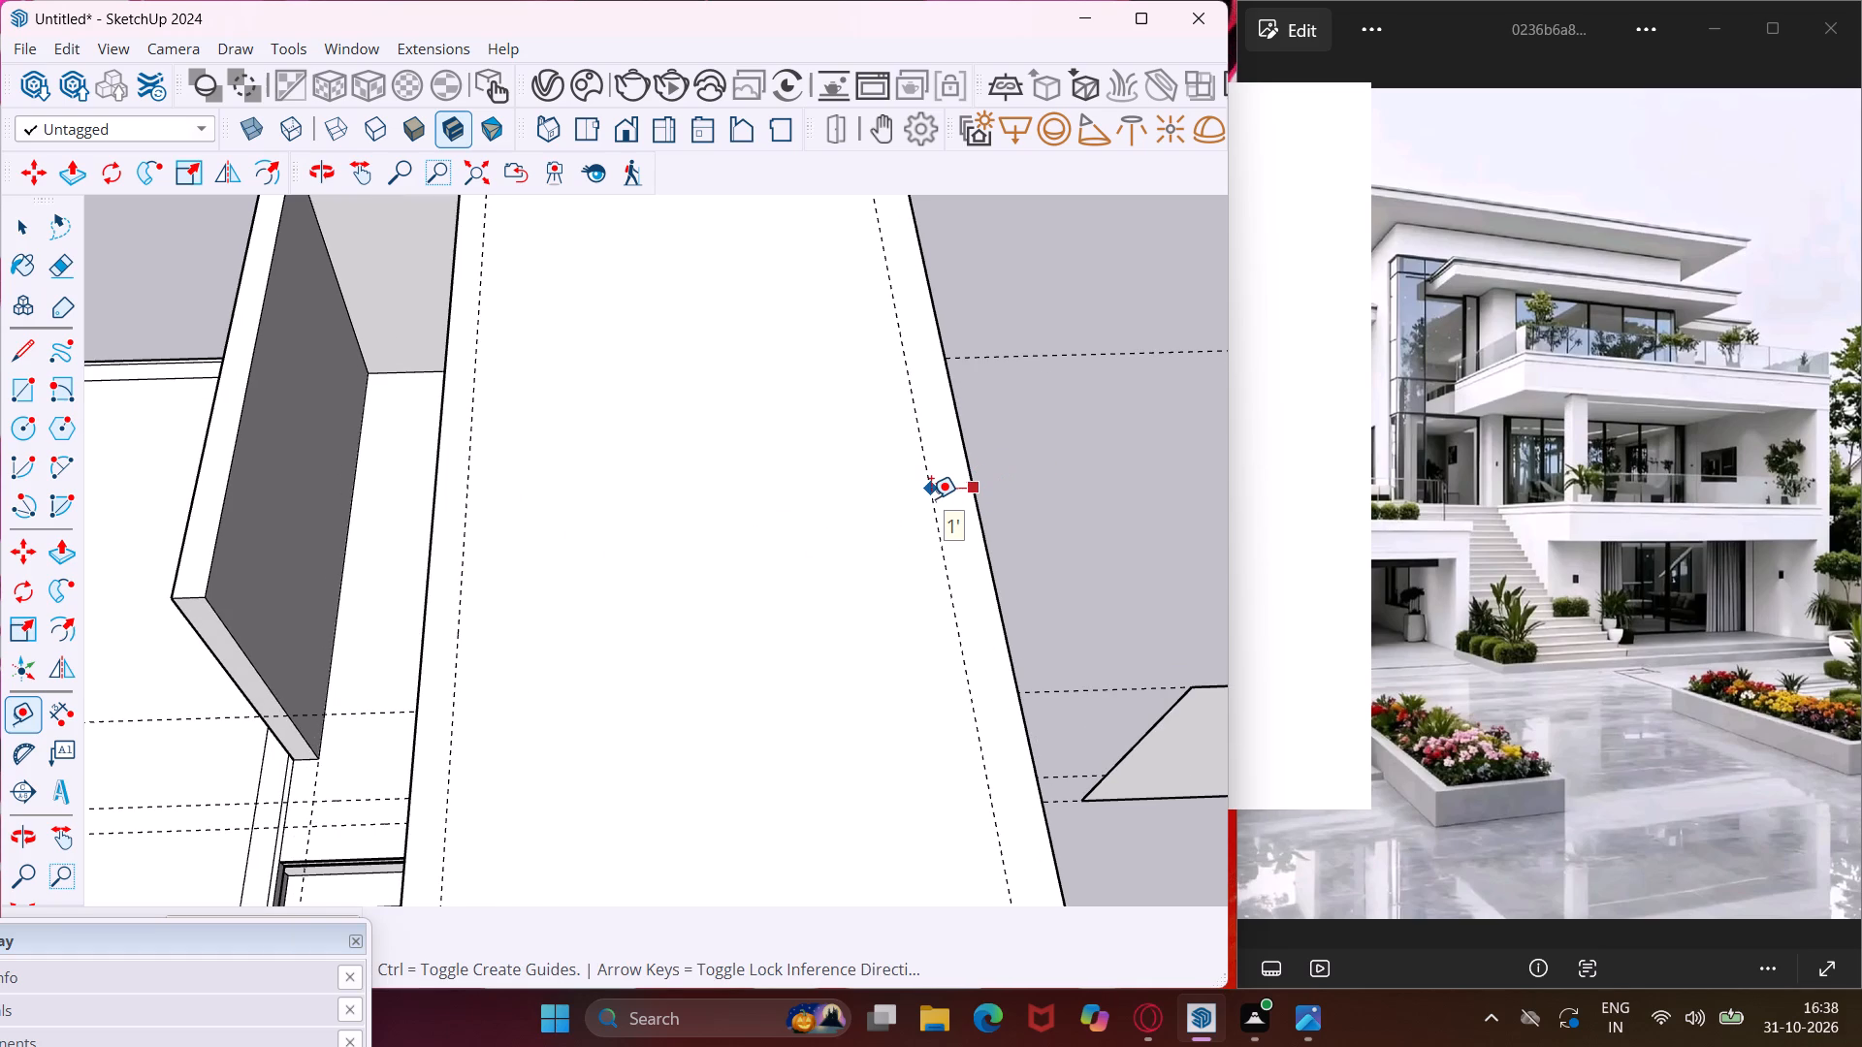
text(9")
key(Return)
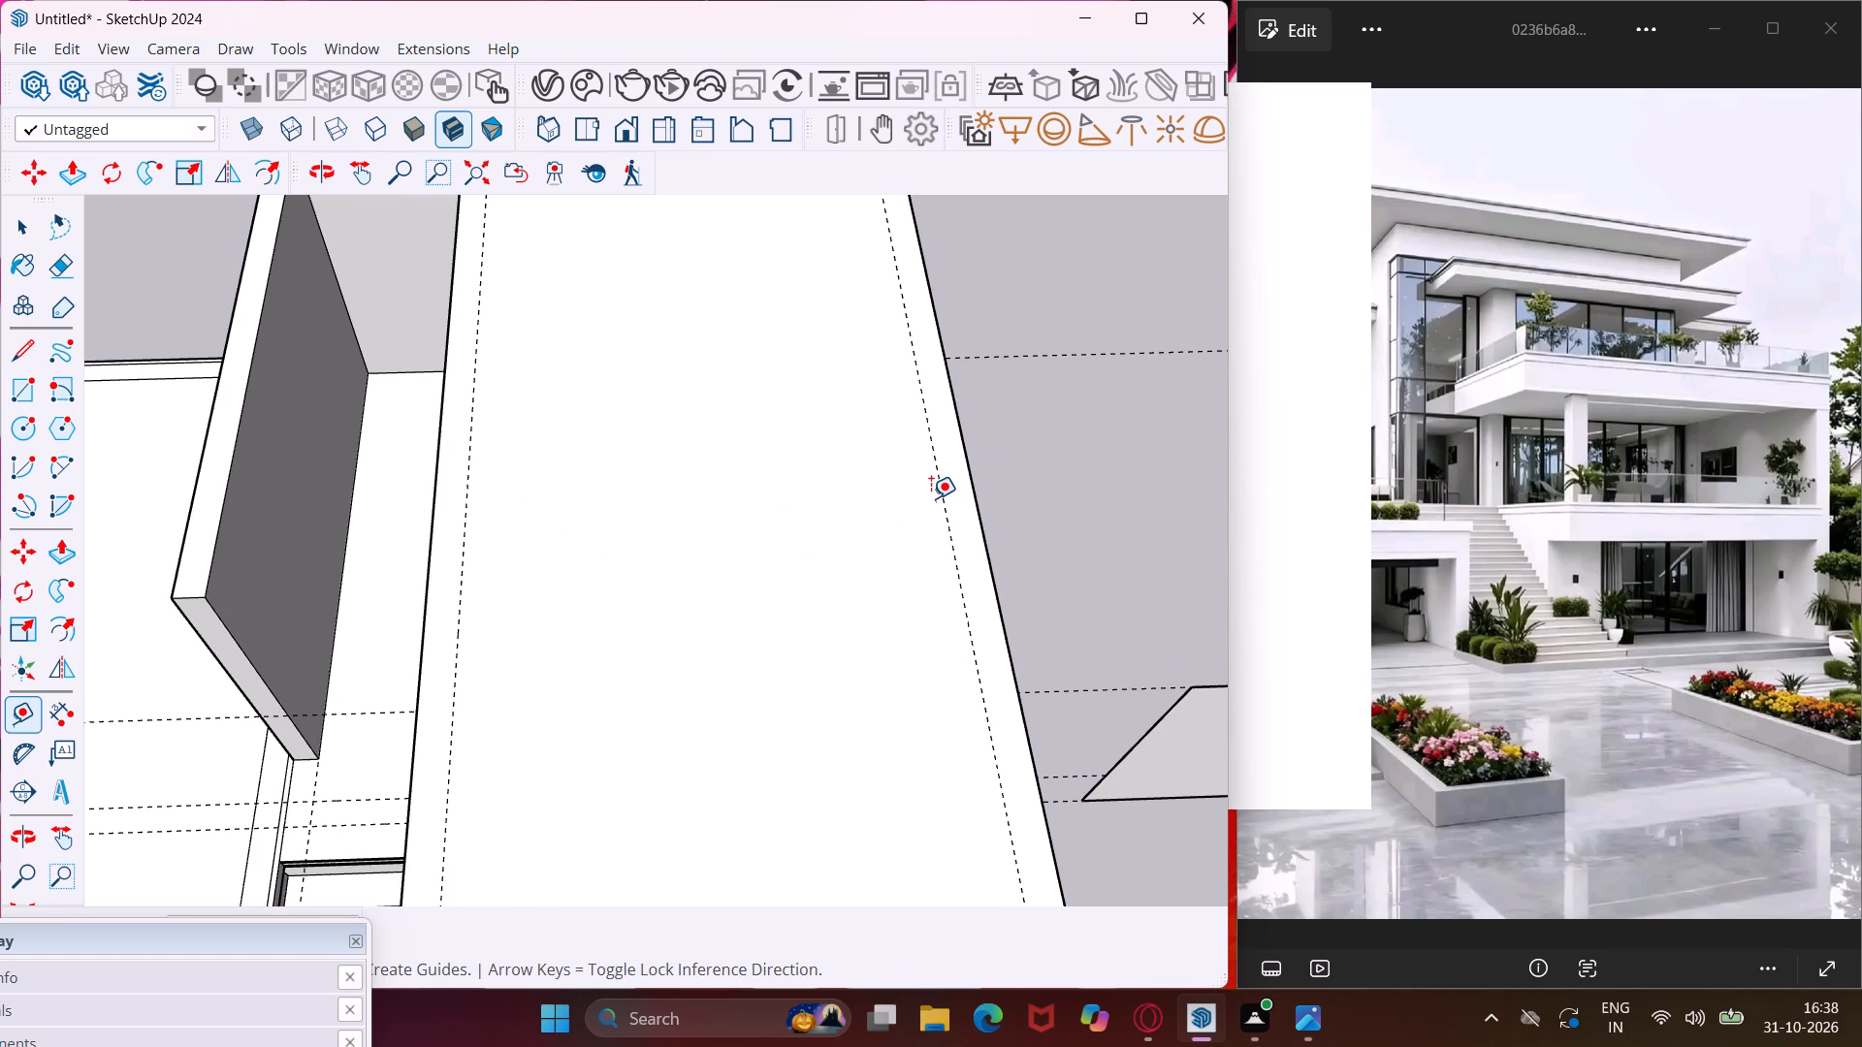
middle_drag(939, 505, 595, 650)
scroll(593, 650, down, 3)
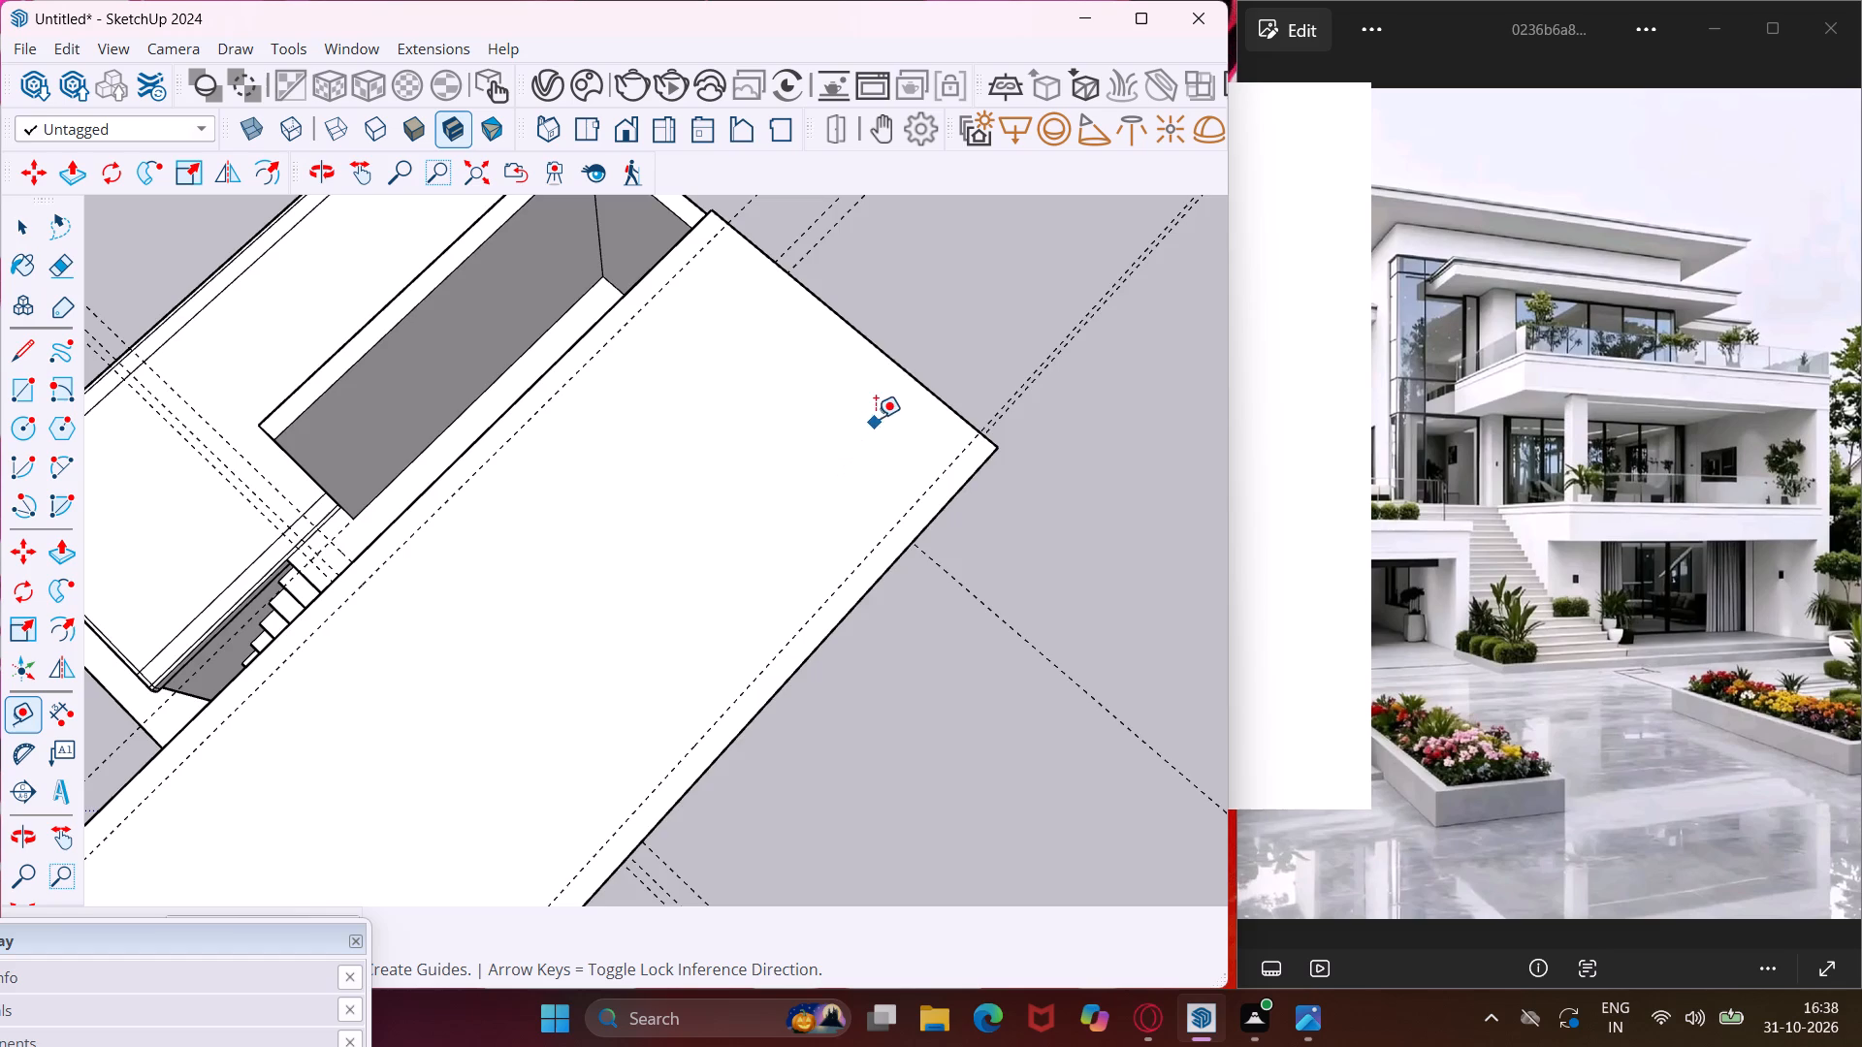
Place a guide on the roof 9" inward from the short far-end edge.
scroll(908, 358, up, 3)
click(898, 380)
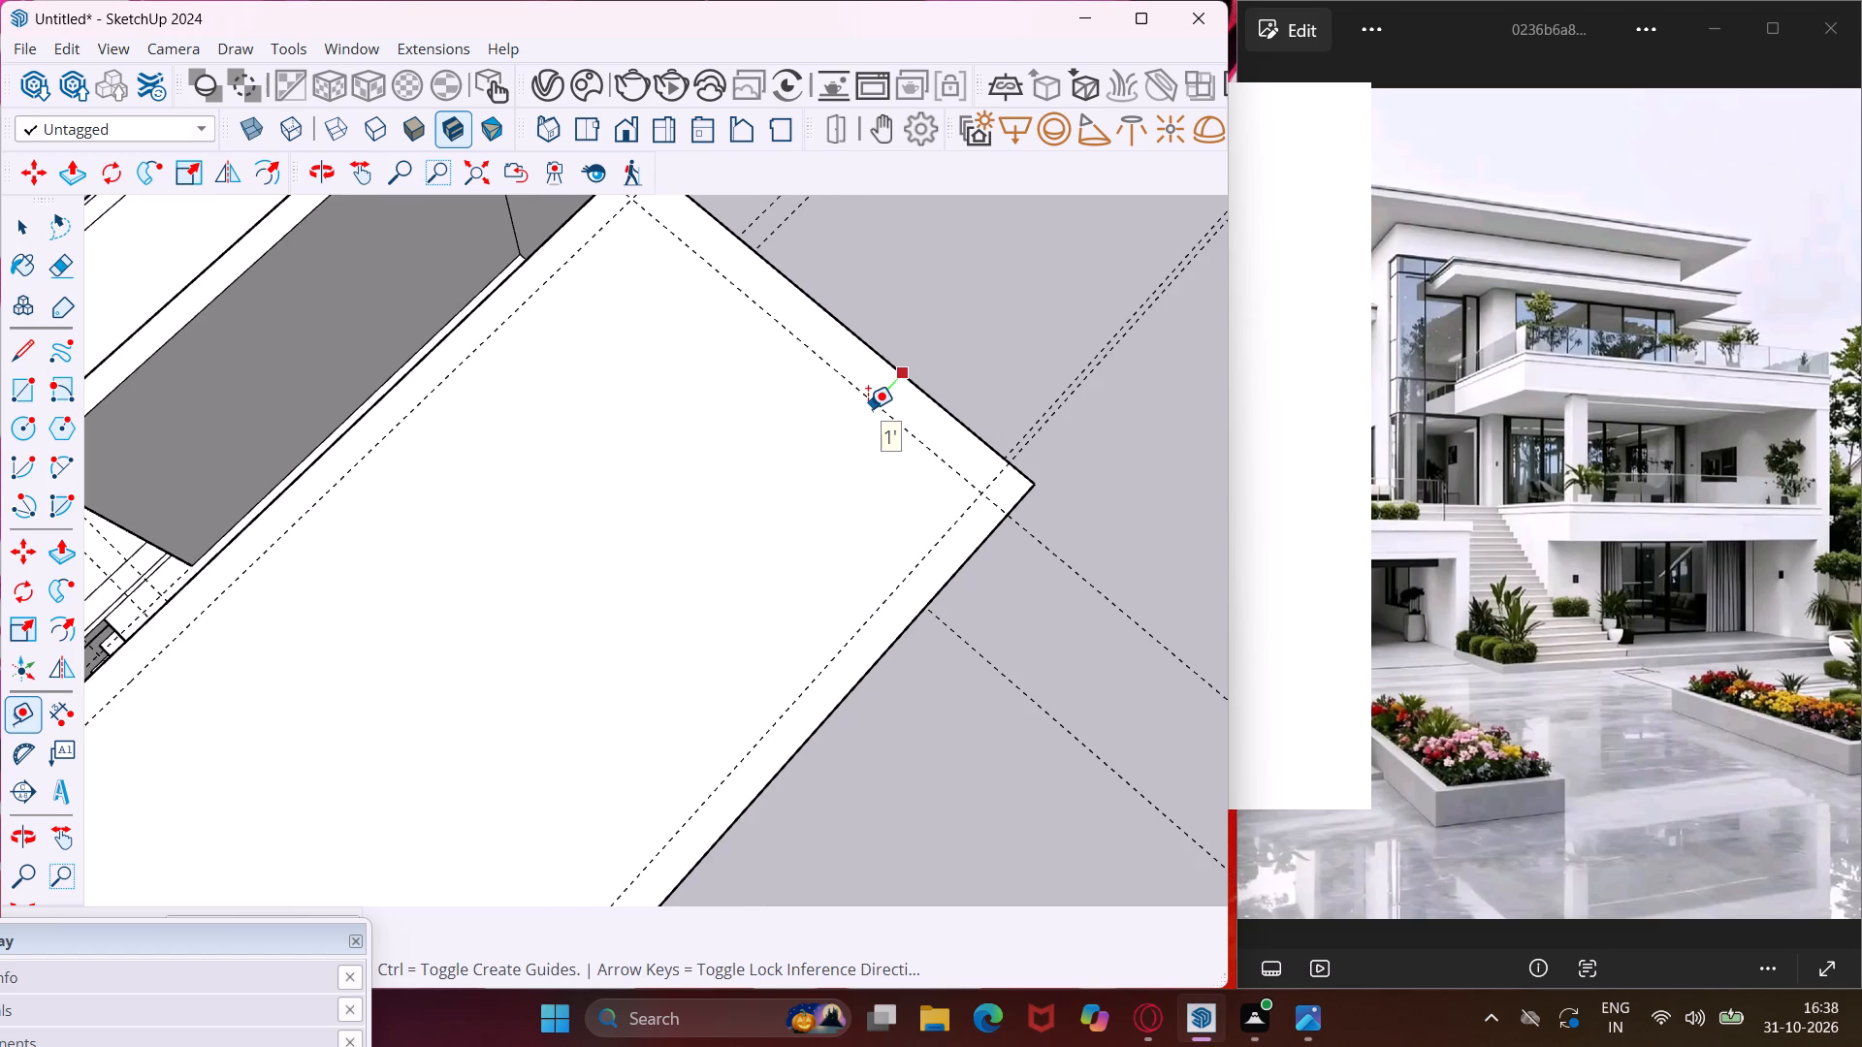
text(9")
key(Return)
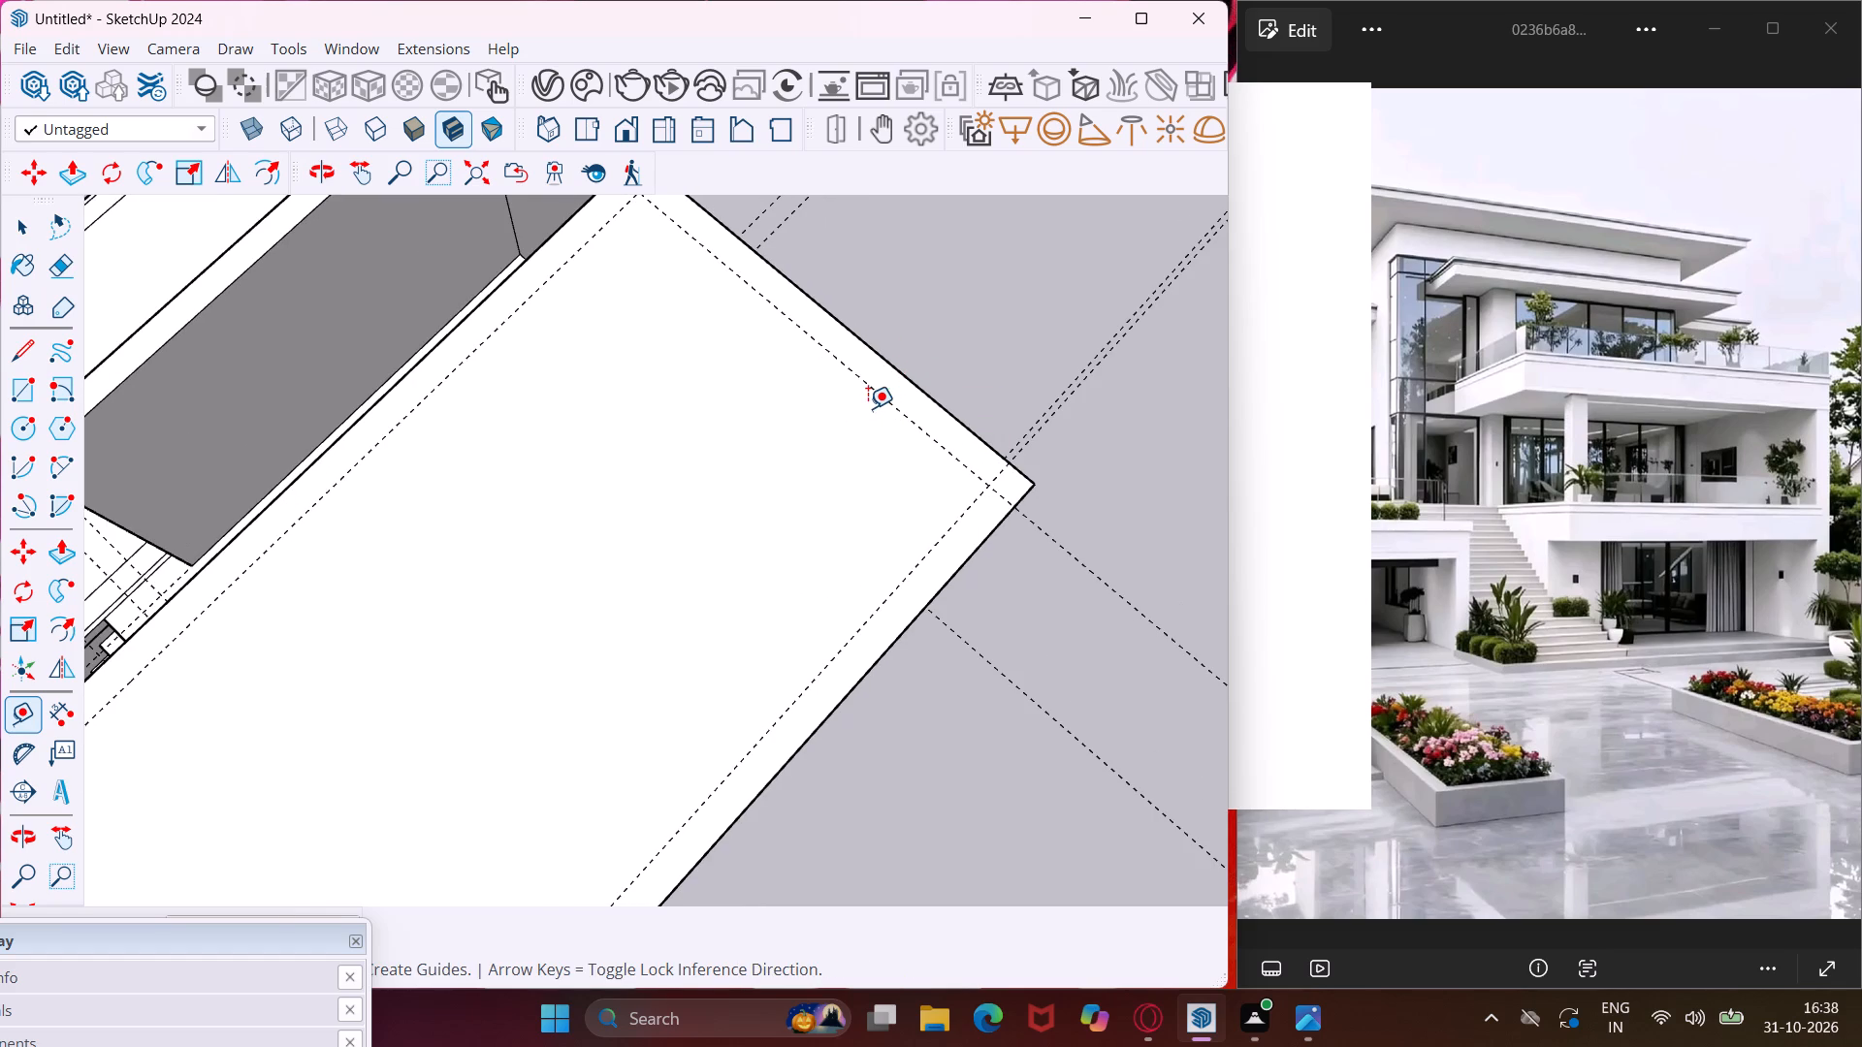
scroll(868, 408, down, 10)
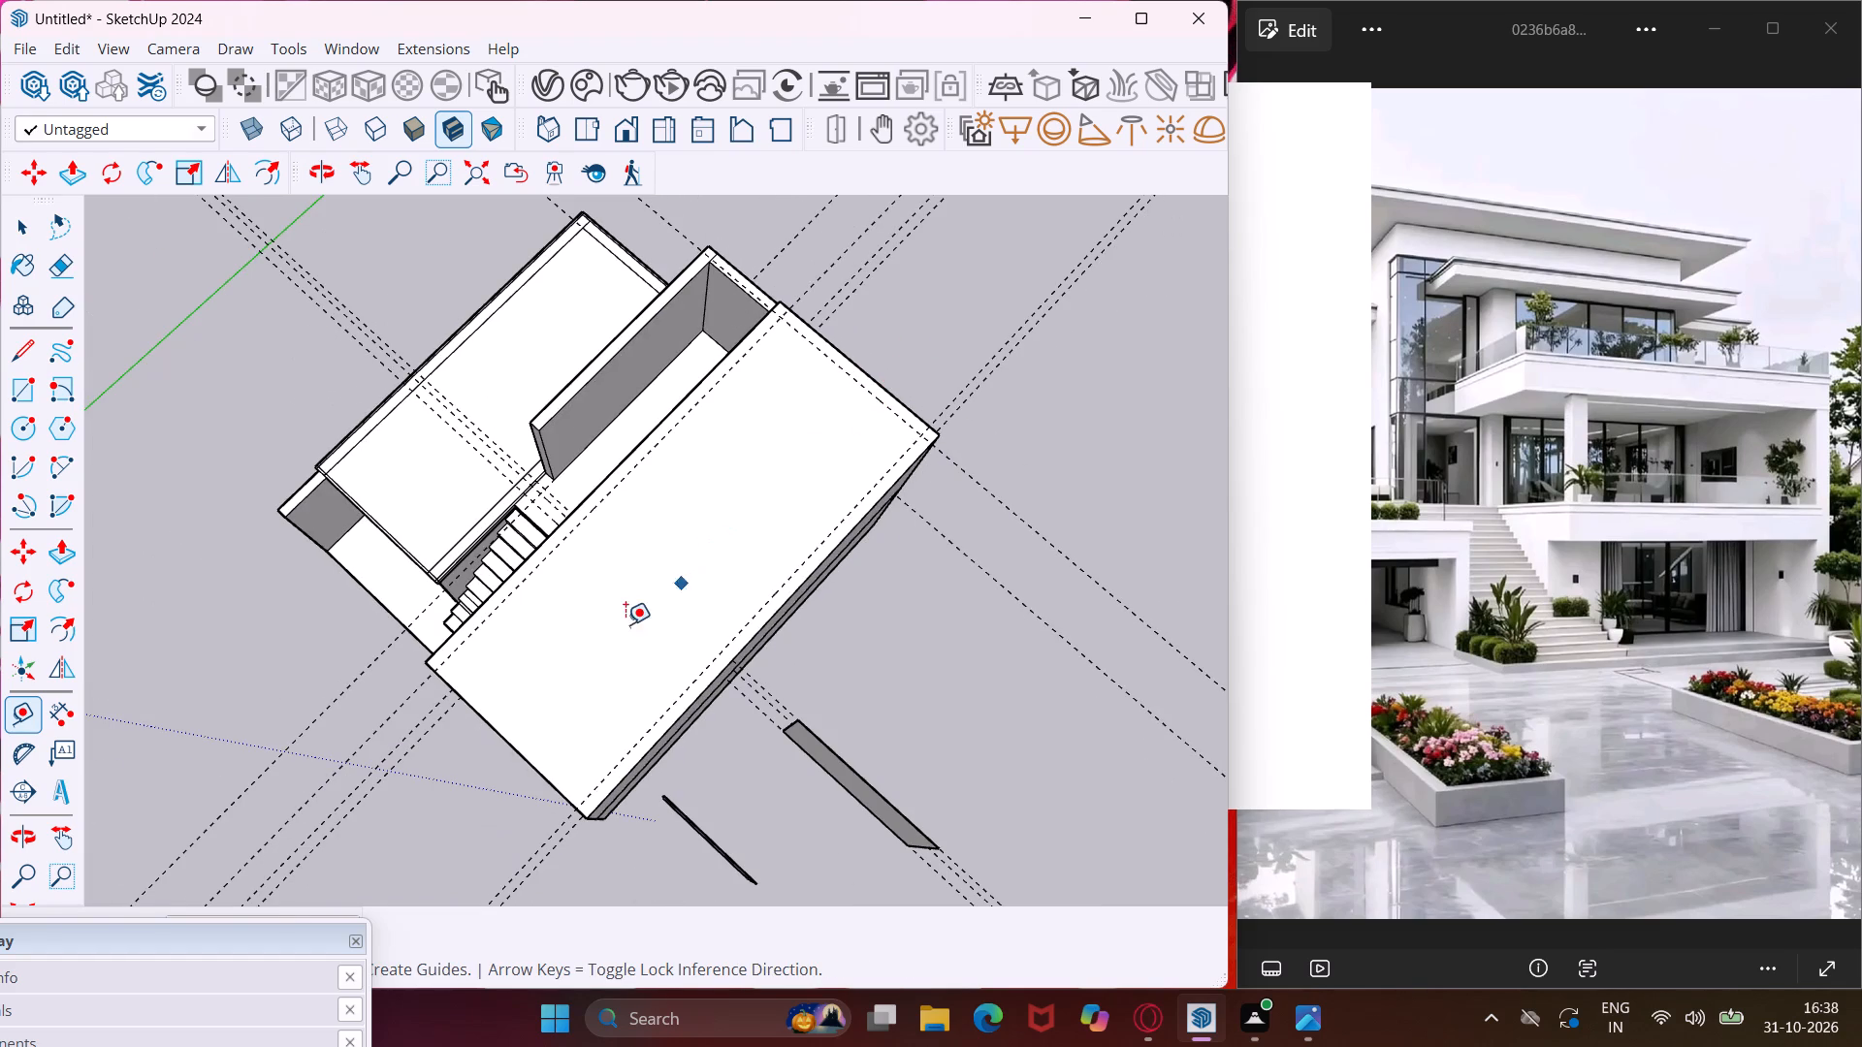
middle_drag(747, 654, 751, 425)
key(Escape)
key(space)
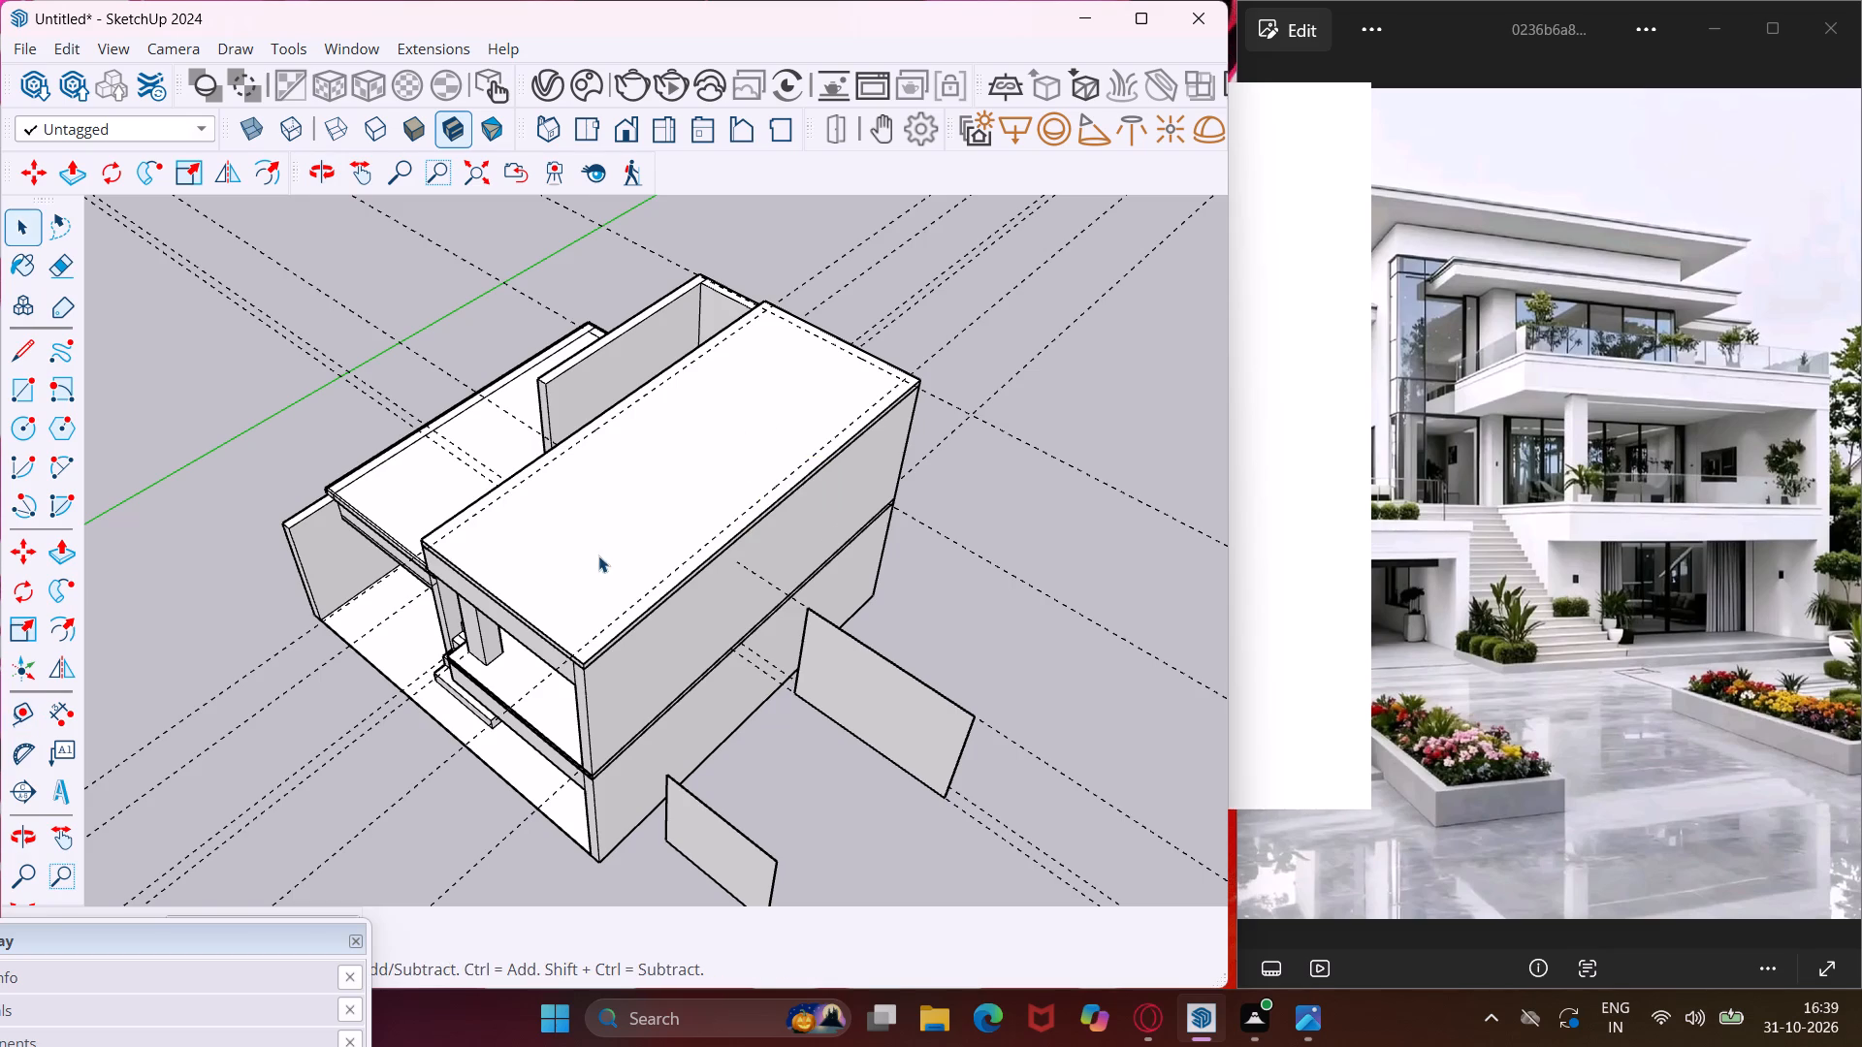
Draw a line on the roof from the staircase-side edge, above the corner where wall meets beam, to the 9" guide.
middle_drag(598, 555, 1204, 543)
scroll(709, 428, up, 6)
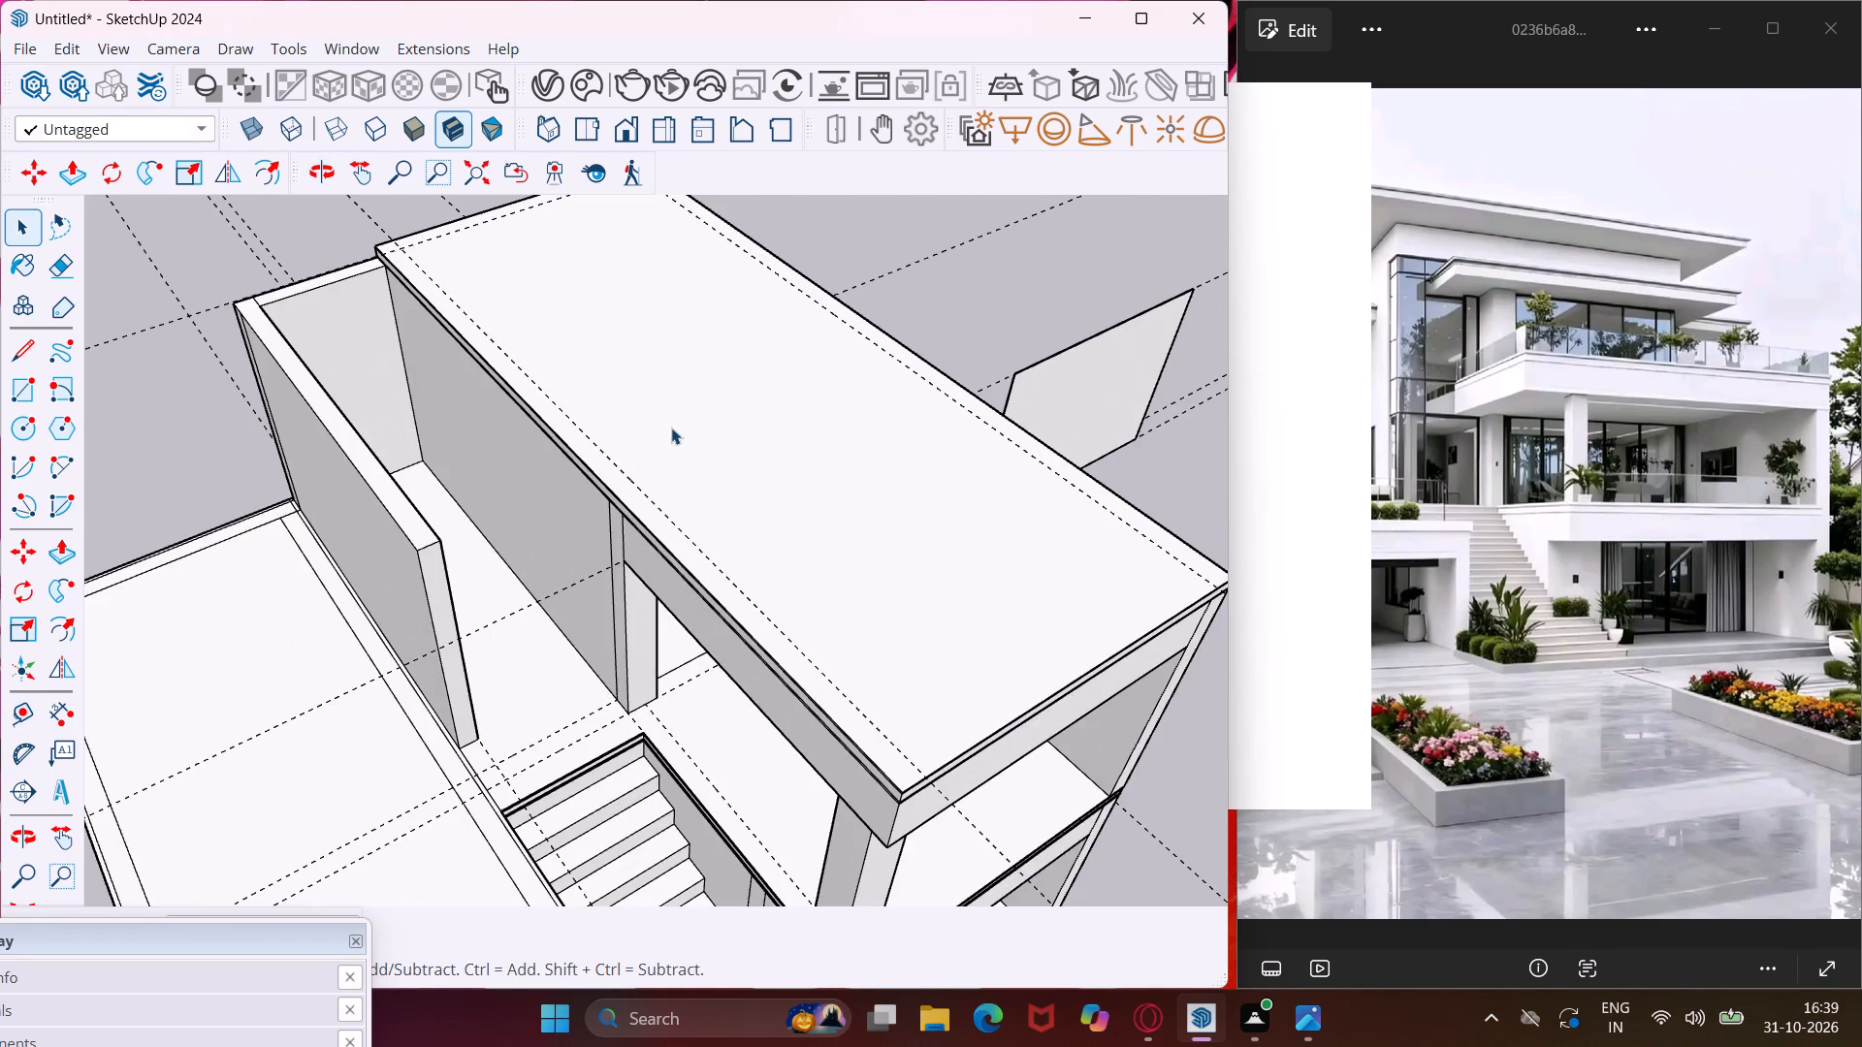
scroll(671, 428, up, 5)
middle_drag(671, 428, 796, 397)
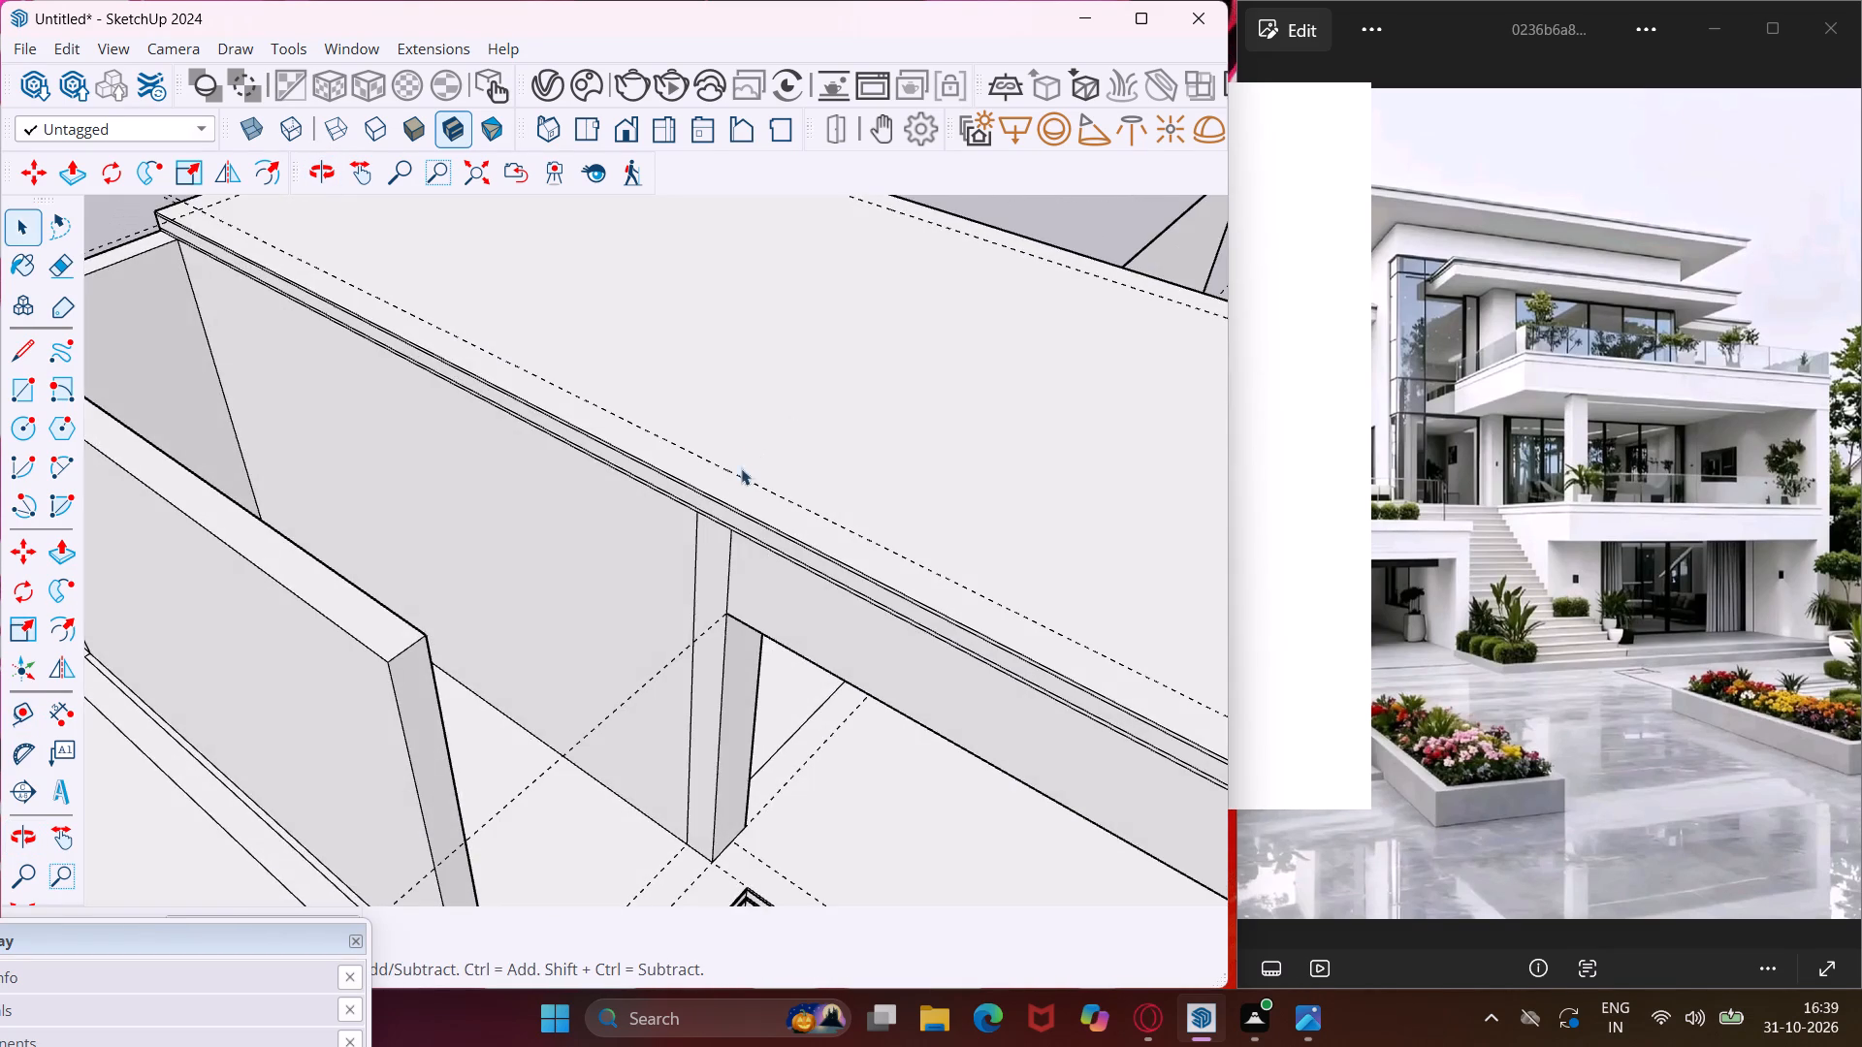
scroll(741, 468, up, 11)
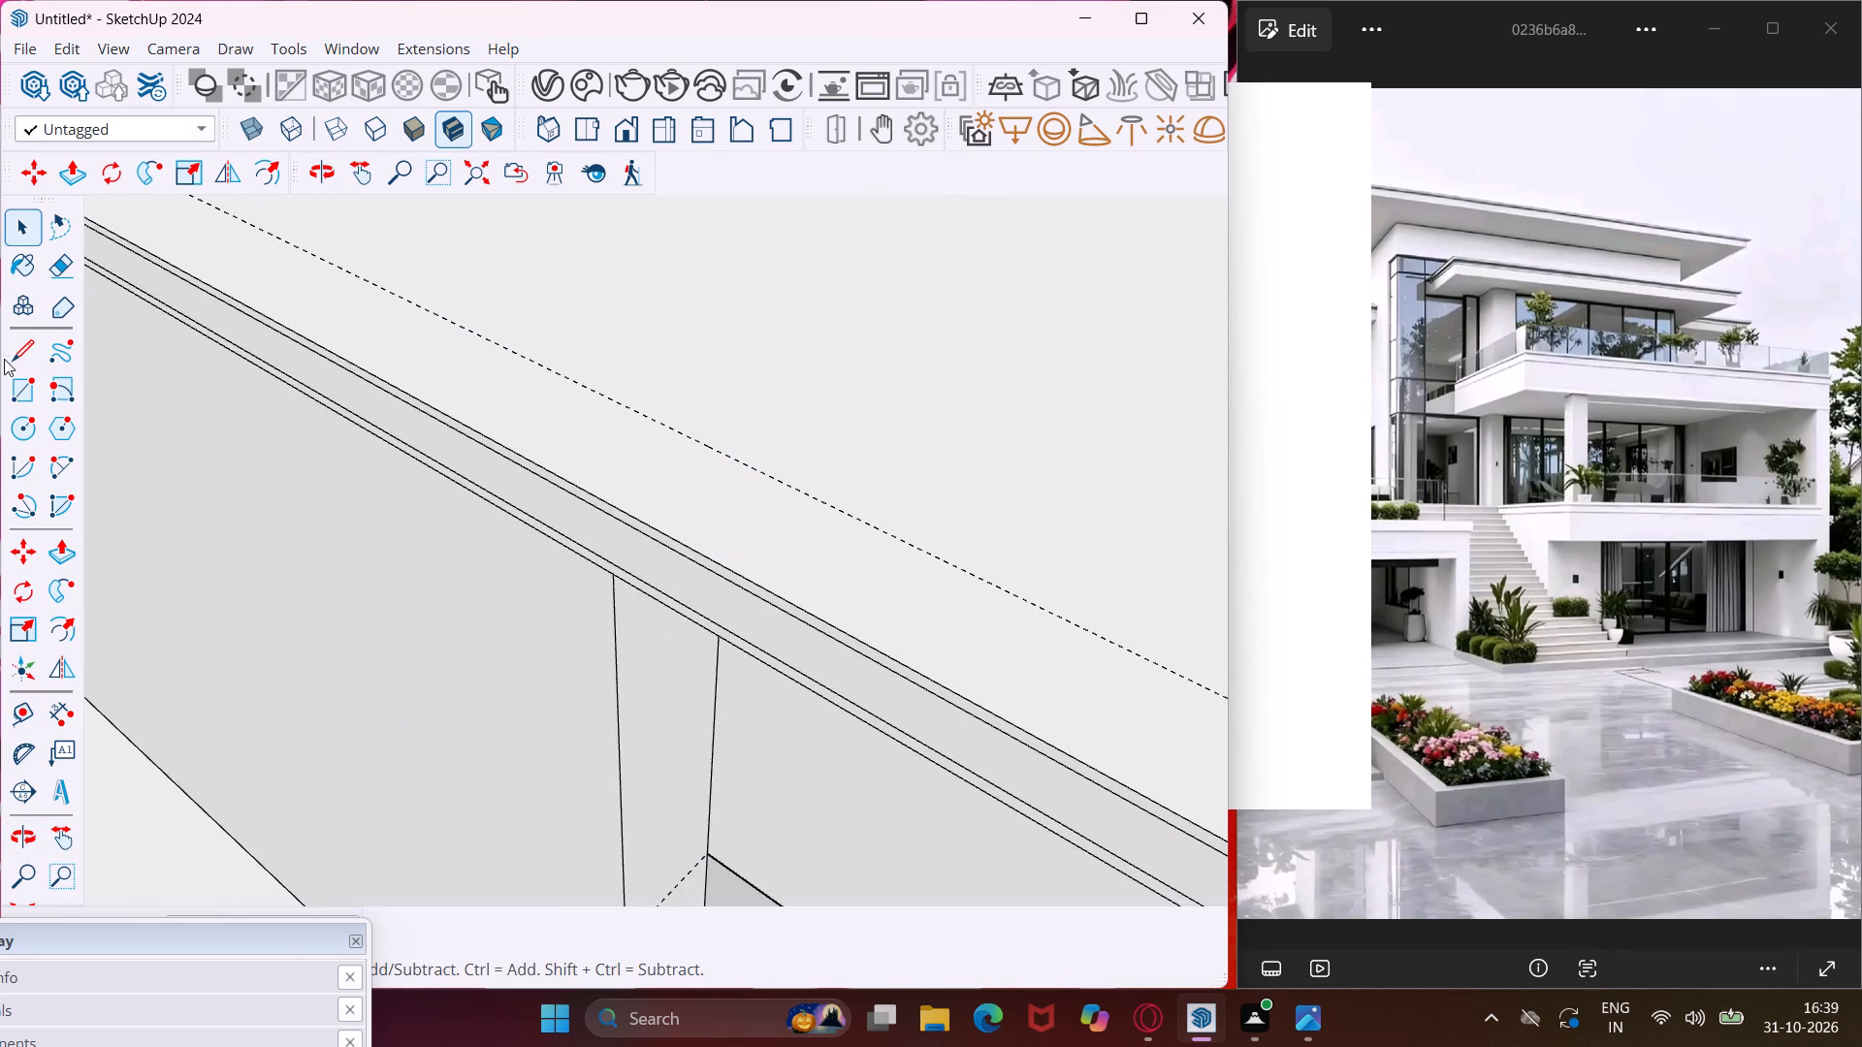
click(6, 359)
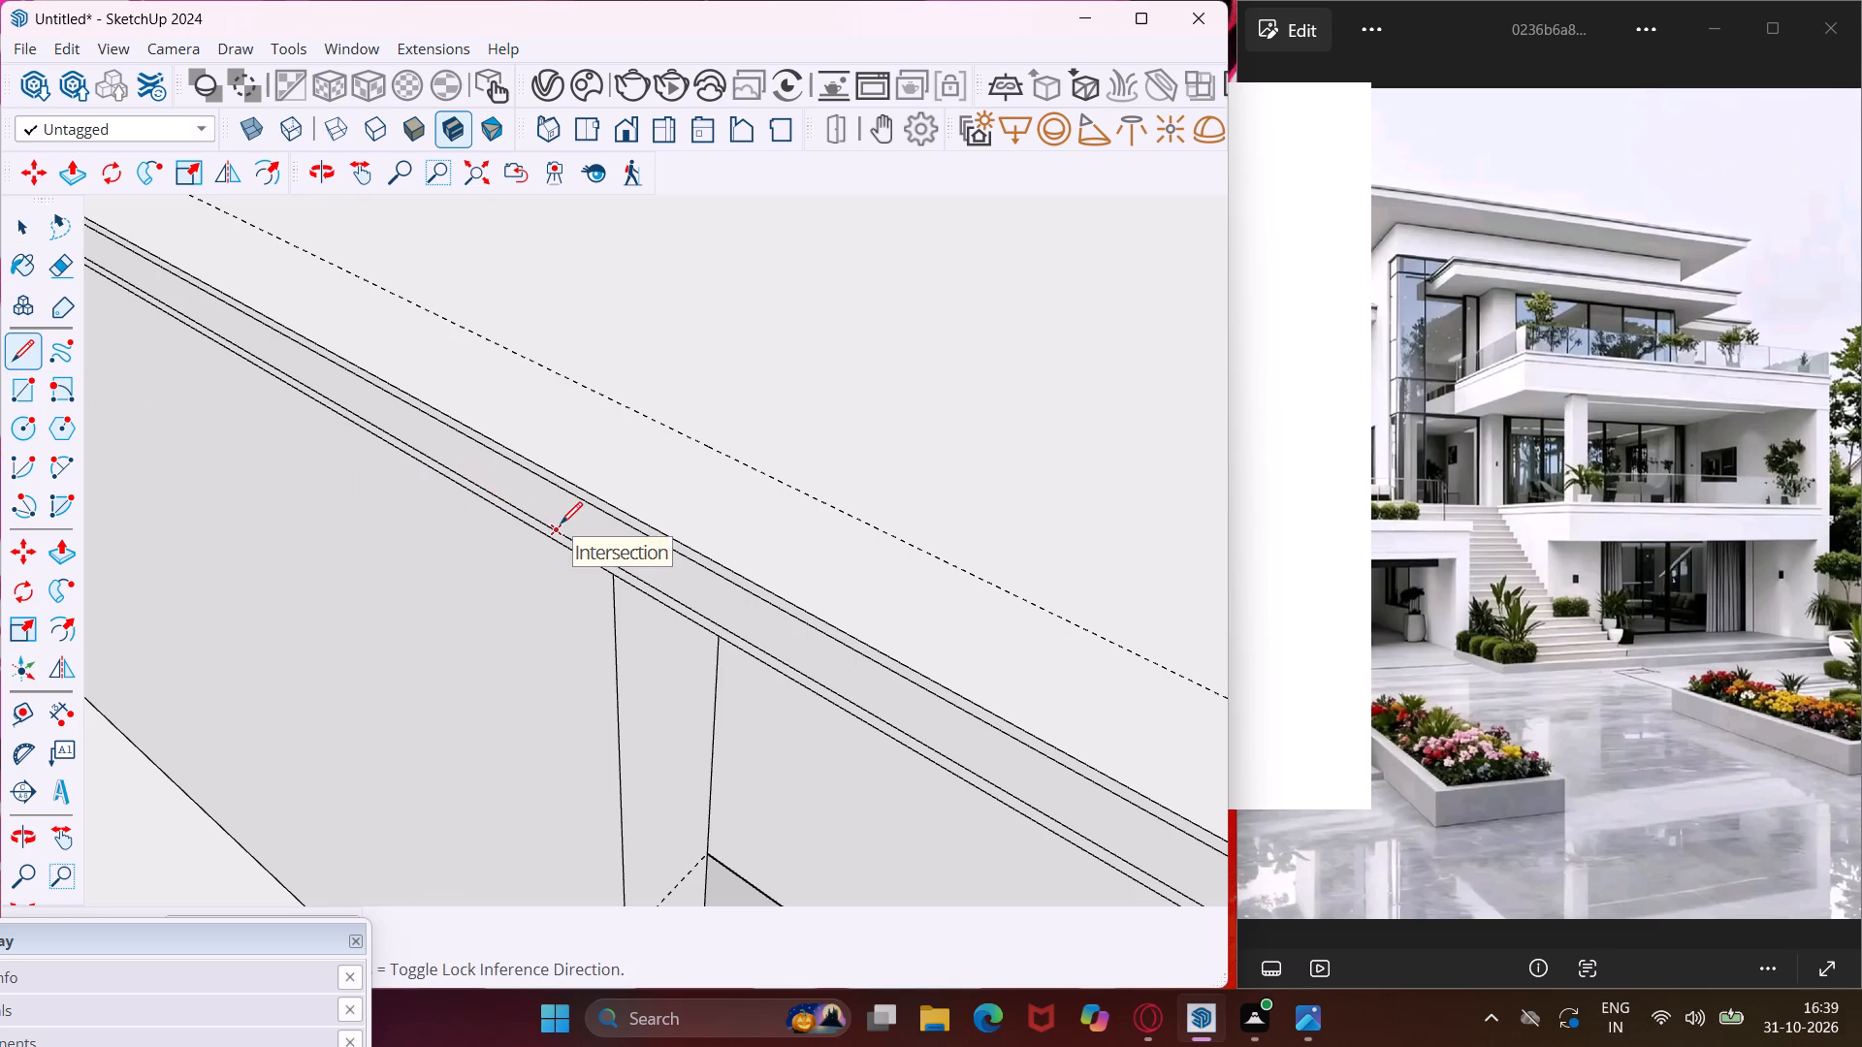
scroll(561, 523, down, 5)
middle_drag(561, 523, 612, 397)
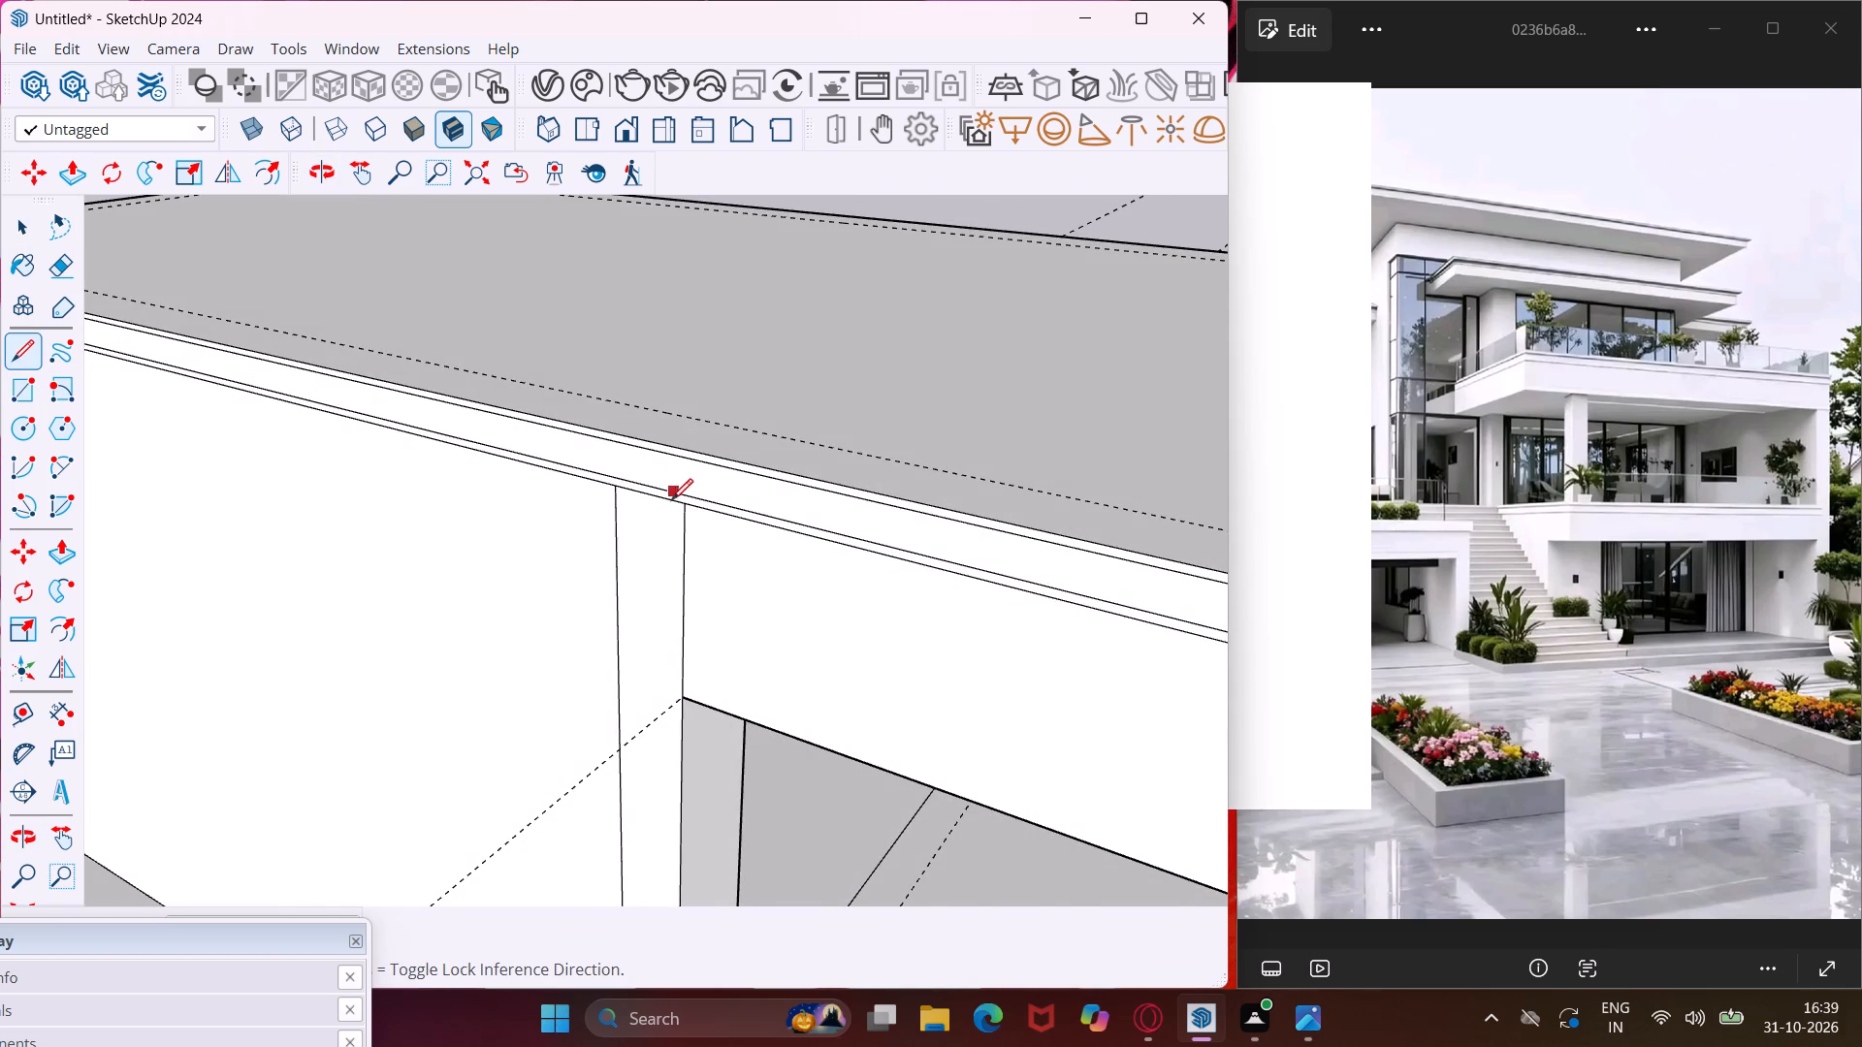
scroll(675, 503, up, 3)
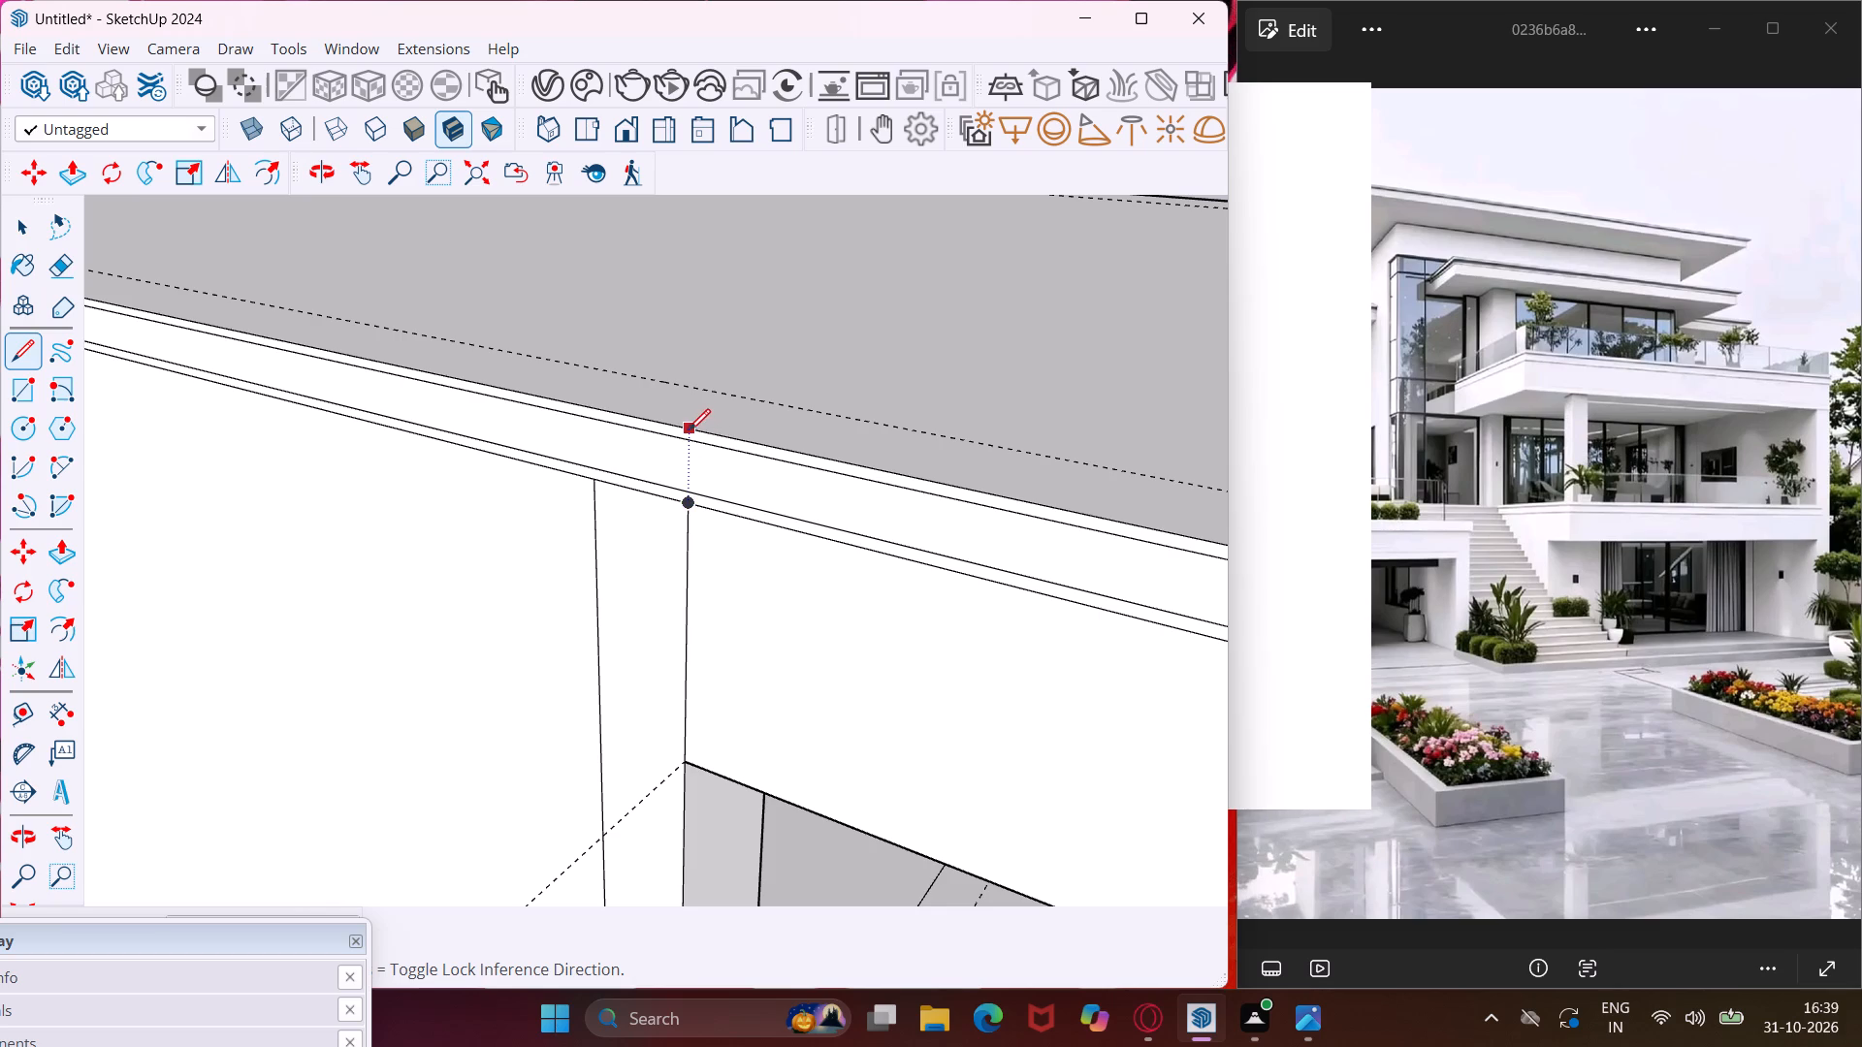
click(687, 430)
middle_drag(685, 429, 450, 578)
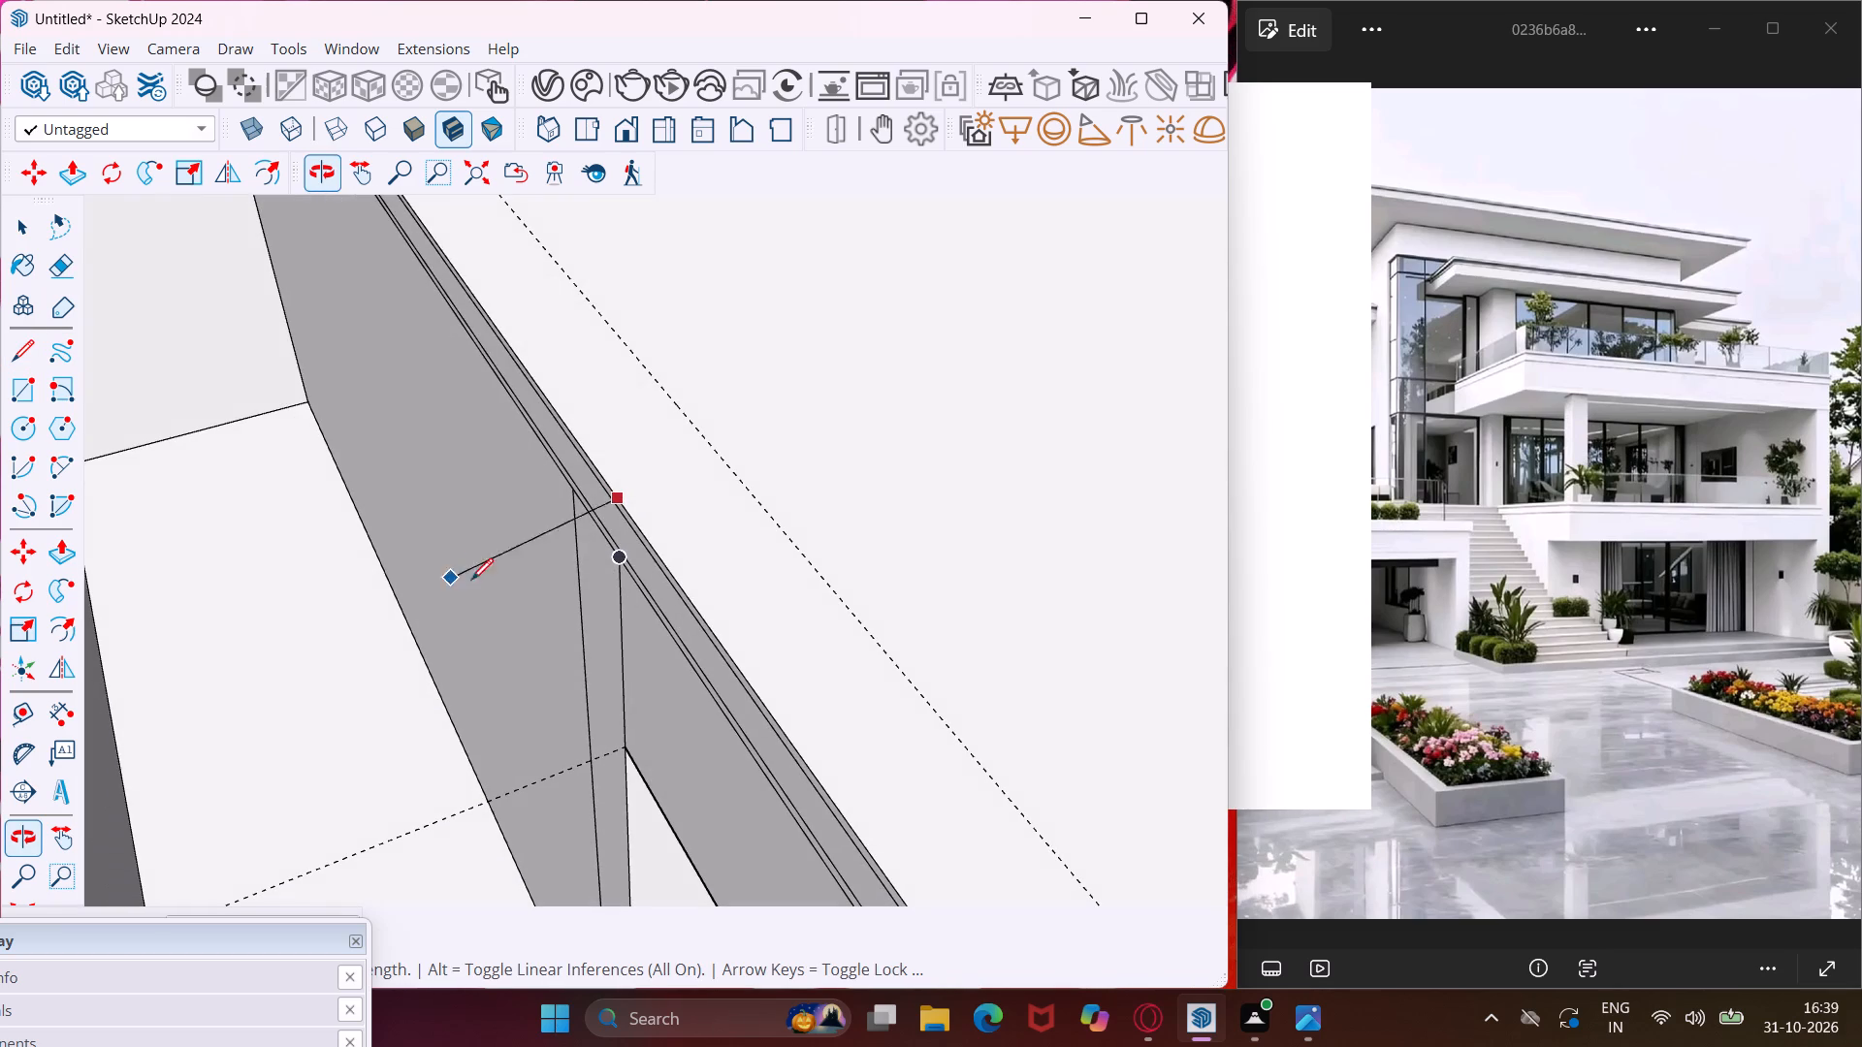
click(723, 464)
Continue the line straight across the roof from the guide to the outer long edge.
click(728, 464)
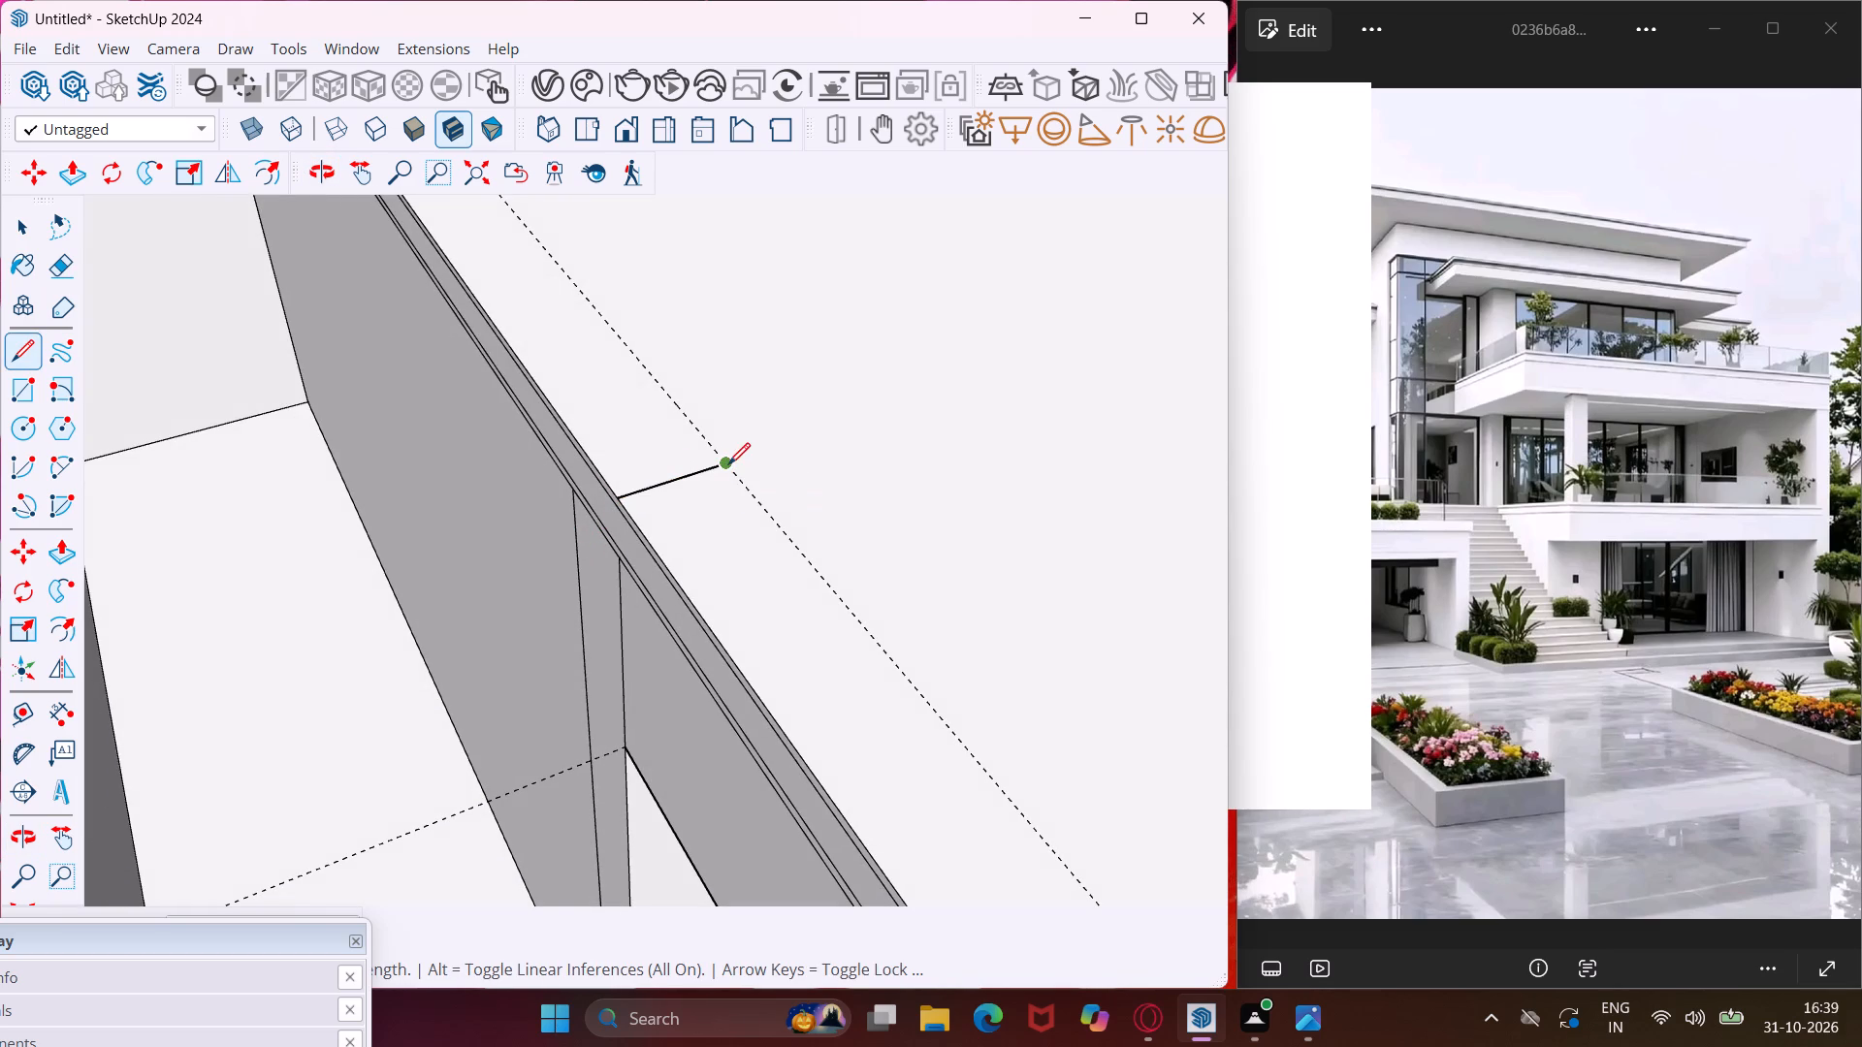
scroll(897, 393, down, 6)
middle_drag(849, 396, 651, 420)
scroll(651, 420, down, 7)
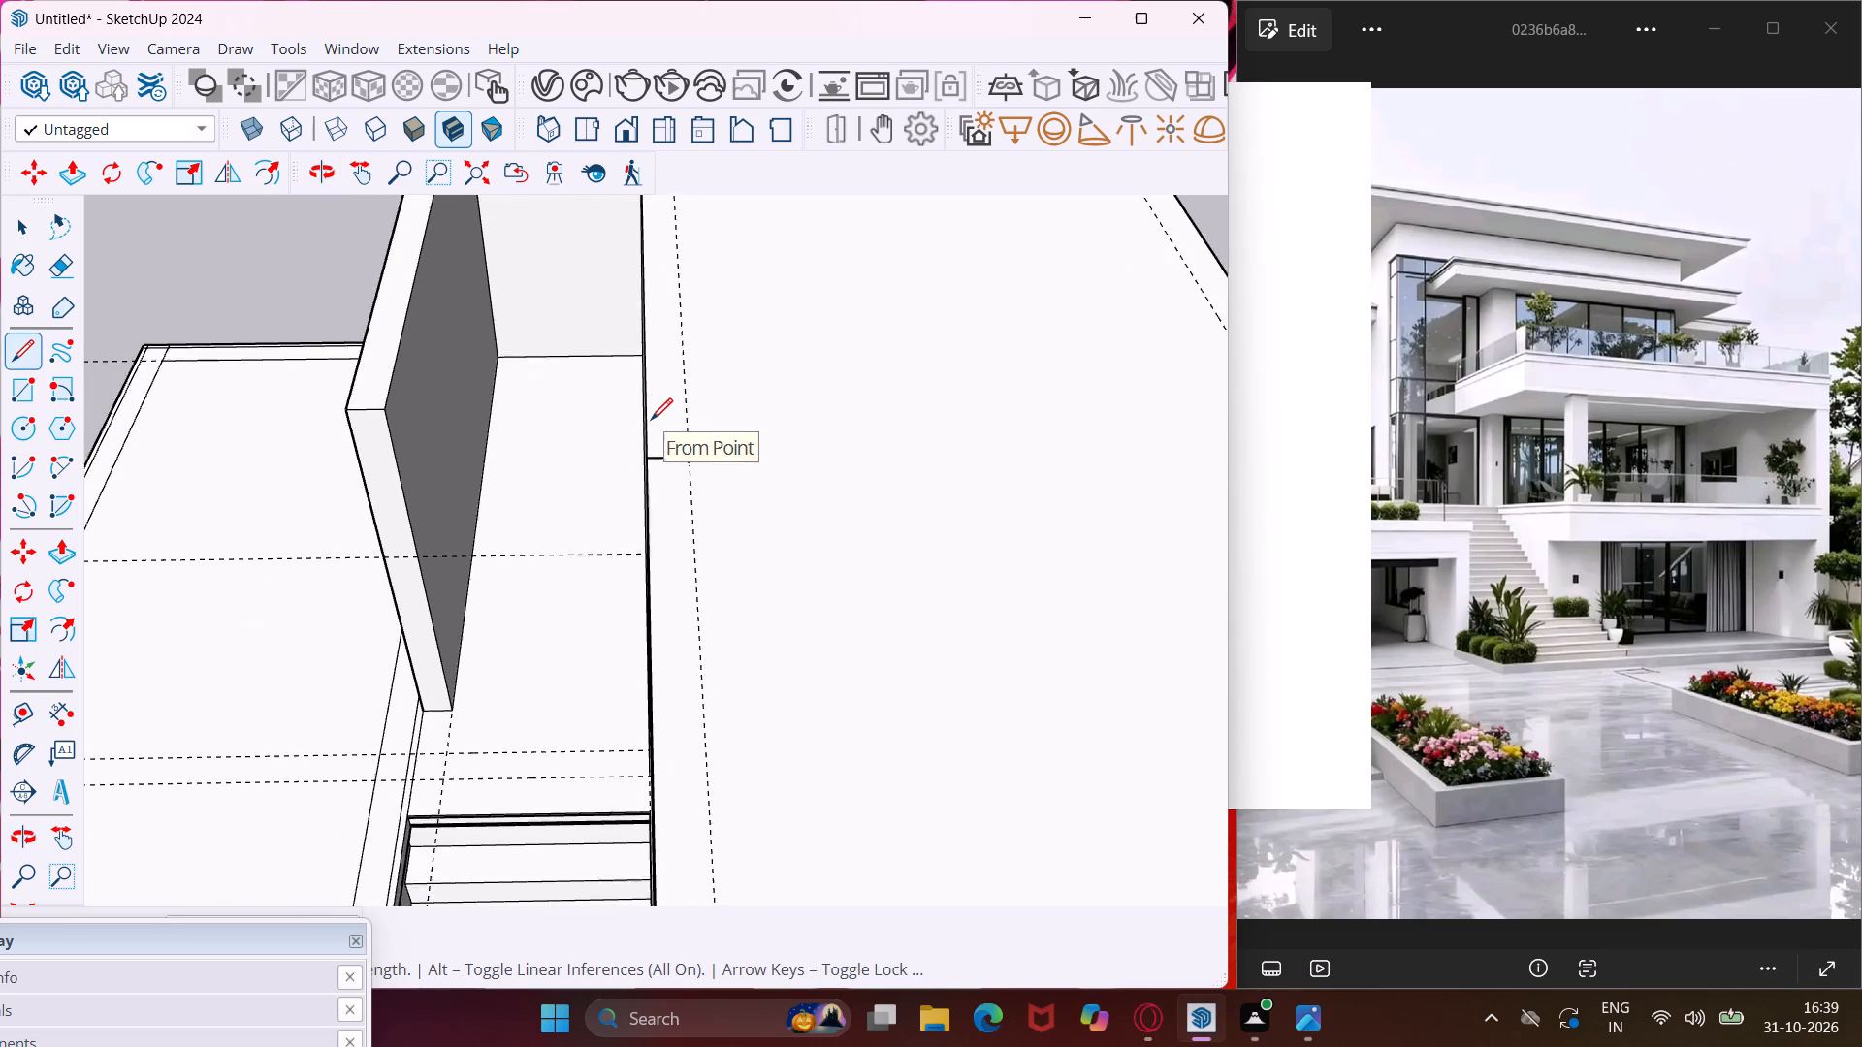
scroll(651, 420, down, 2)
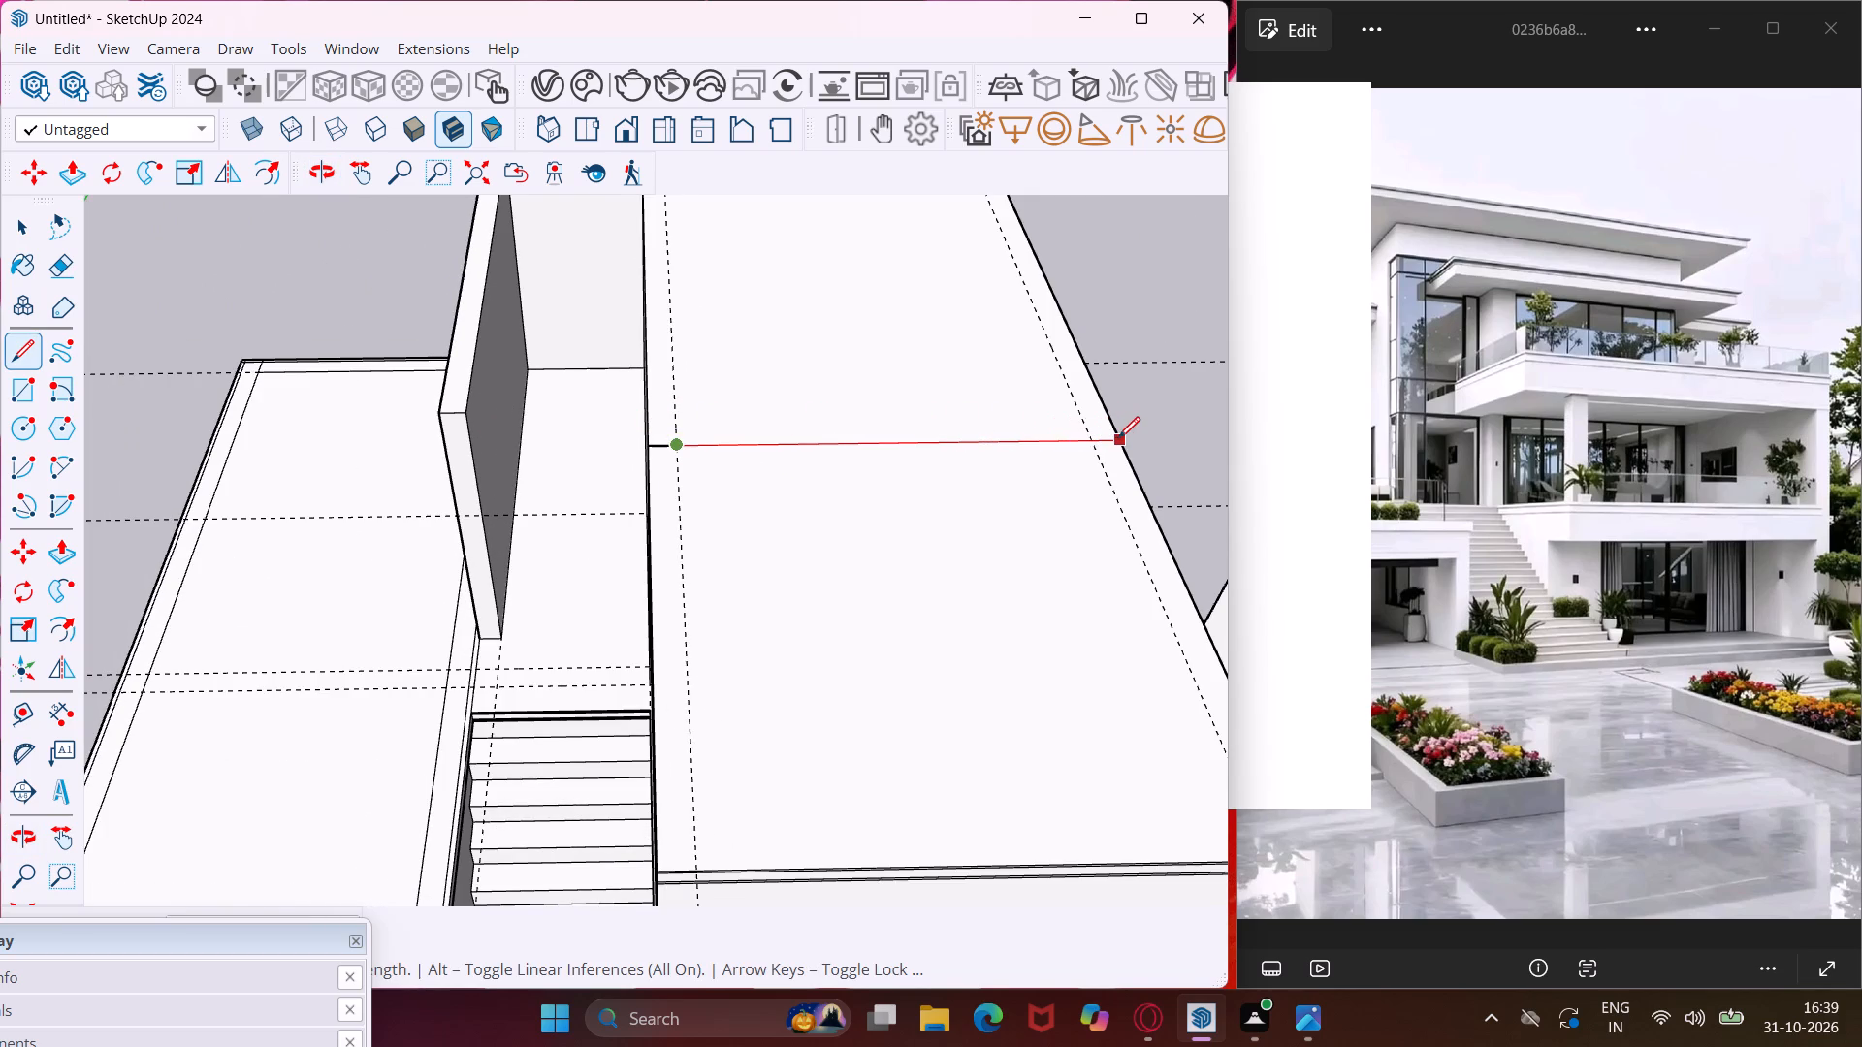
click(1118, 438)
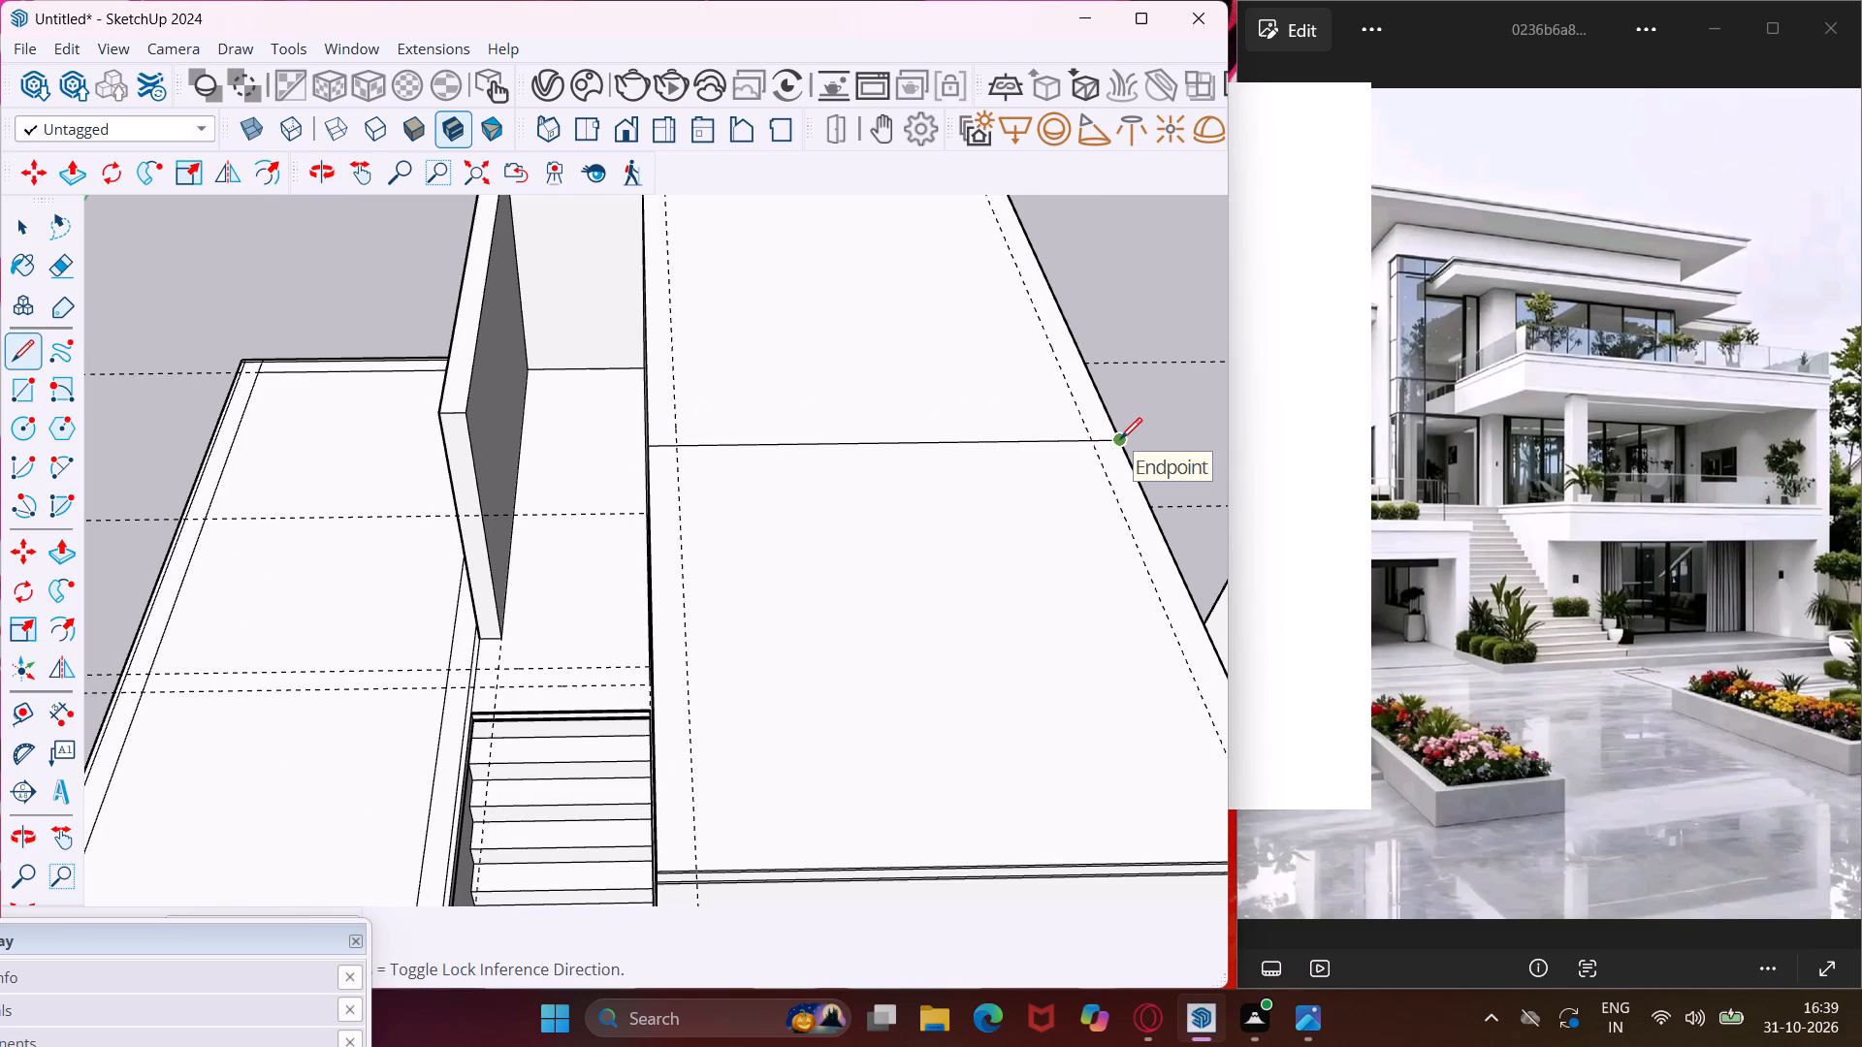
key(Escape)
key(space)
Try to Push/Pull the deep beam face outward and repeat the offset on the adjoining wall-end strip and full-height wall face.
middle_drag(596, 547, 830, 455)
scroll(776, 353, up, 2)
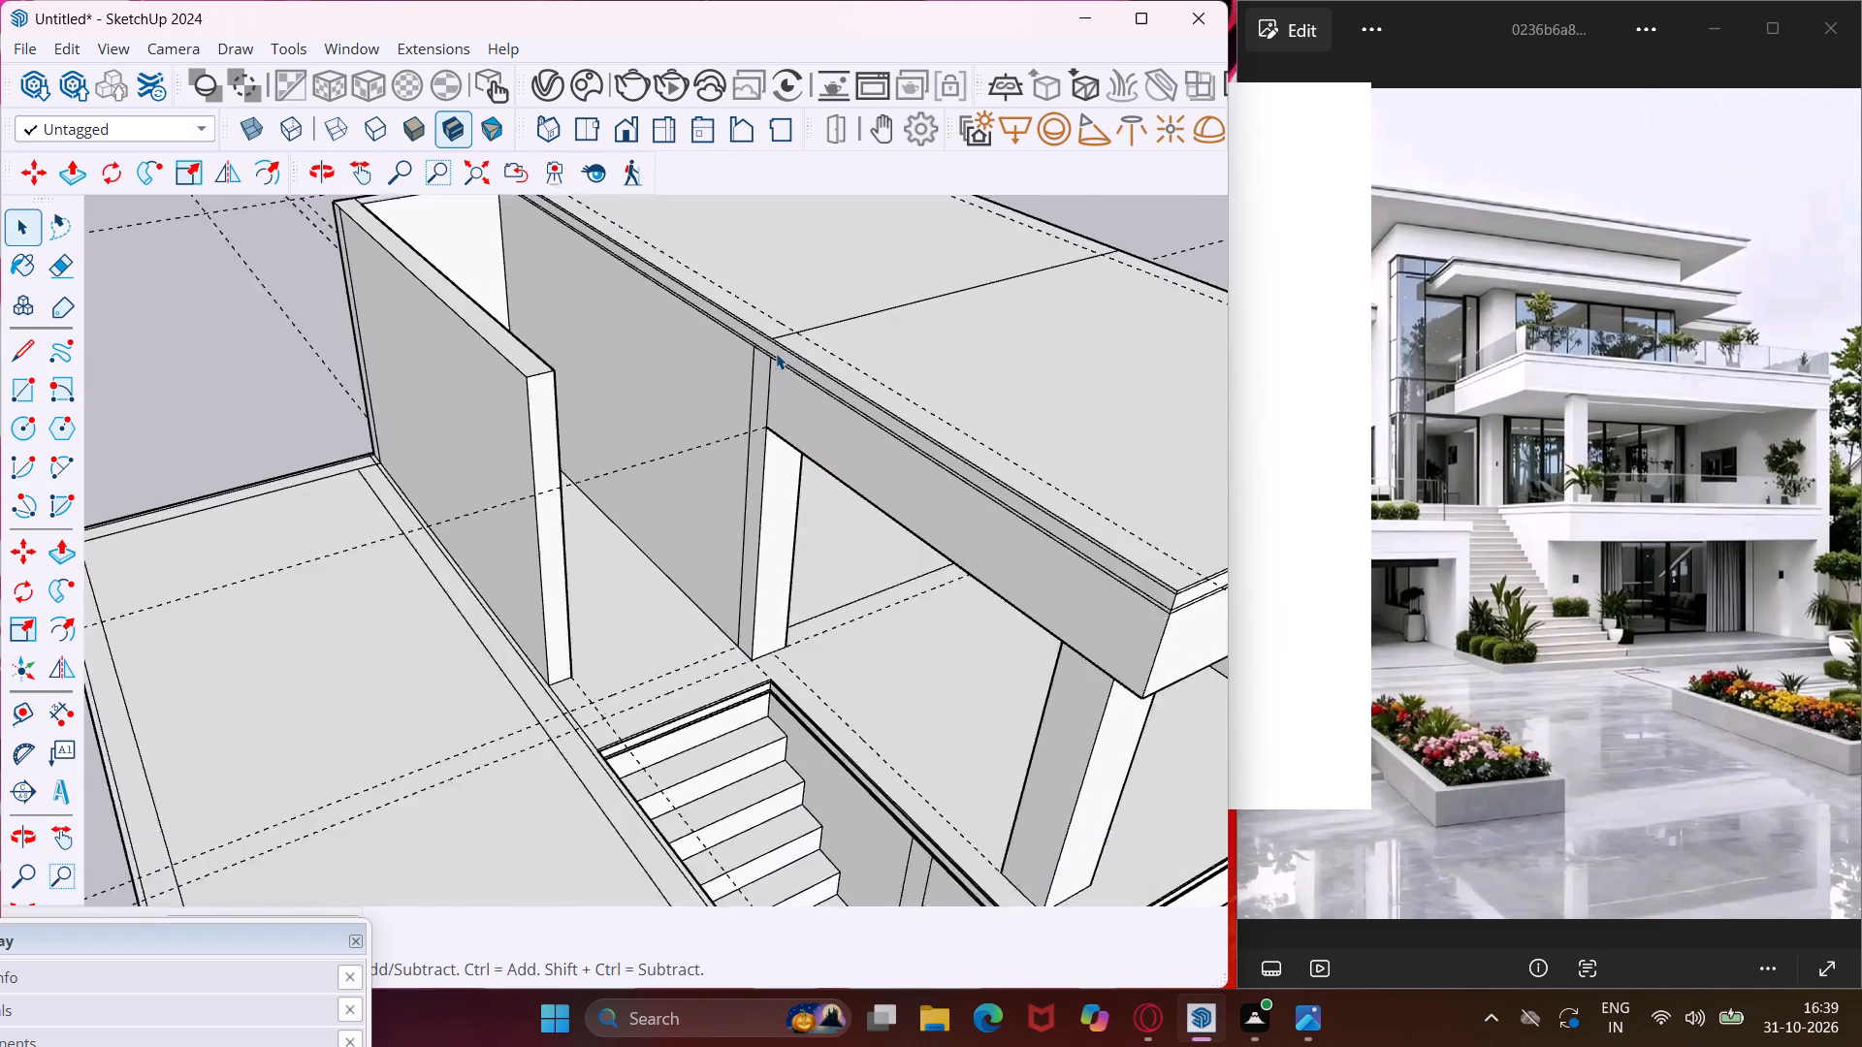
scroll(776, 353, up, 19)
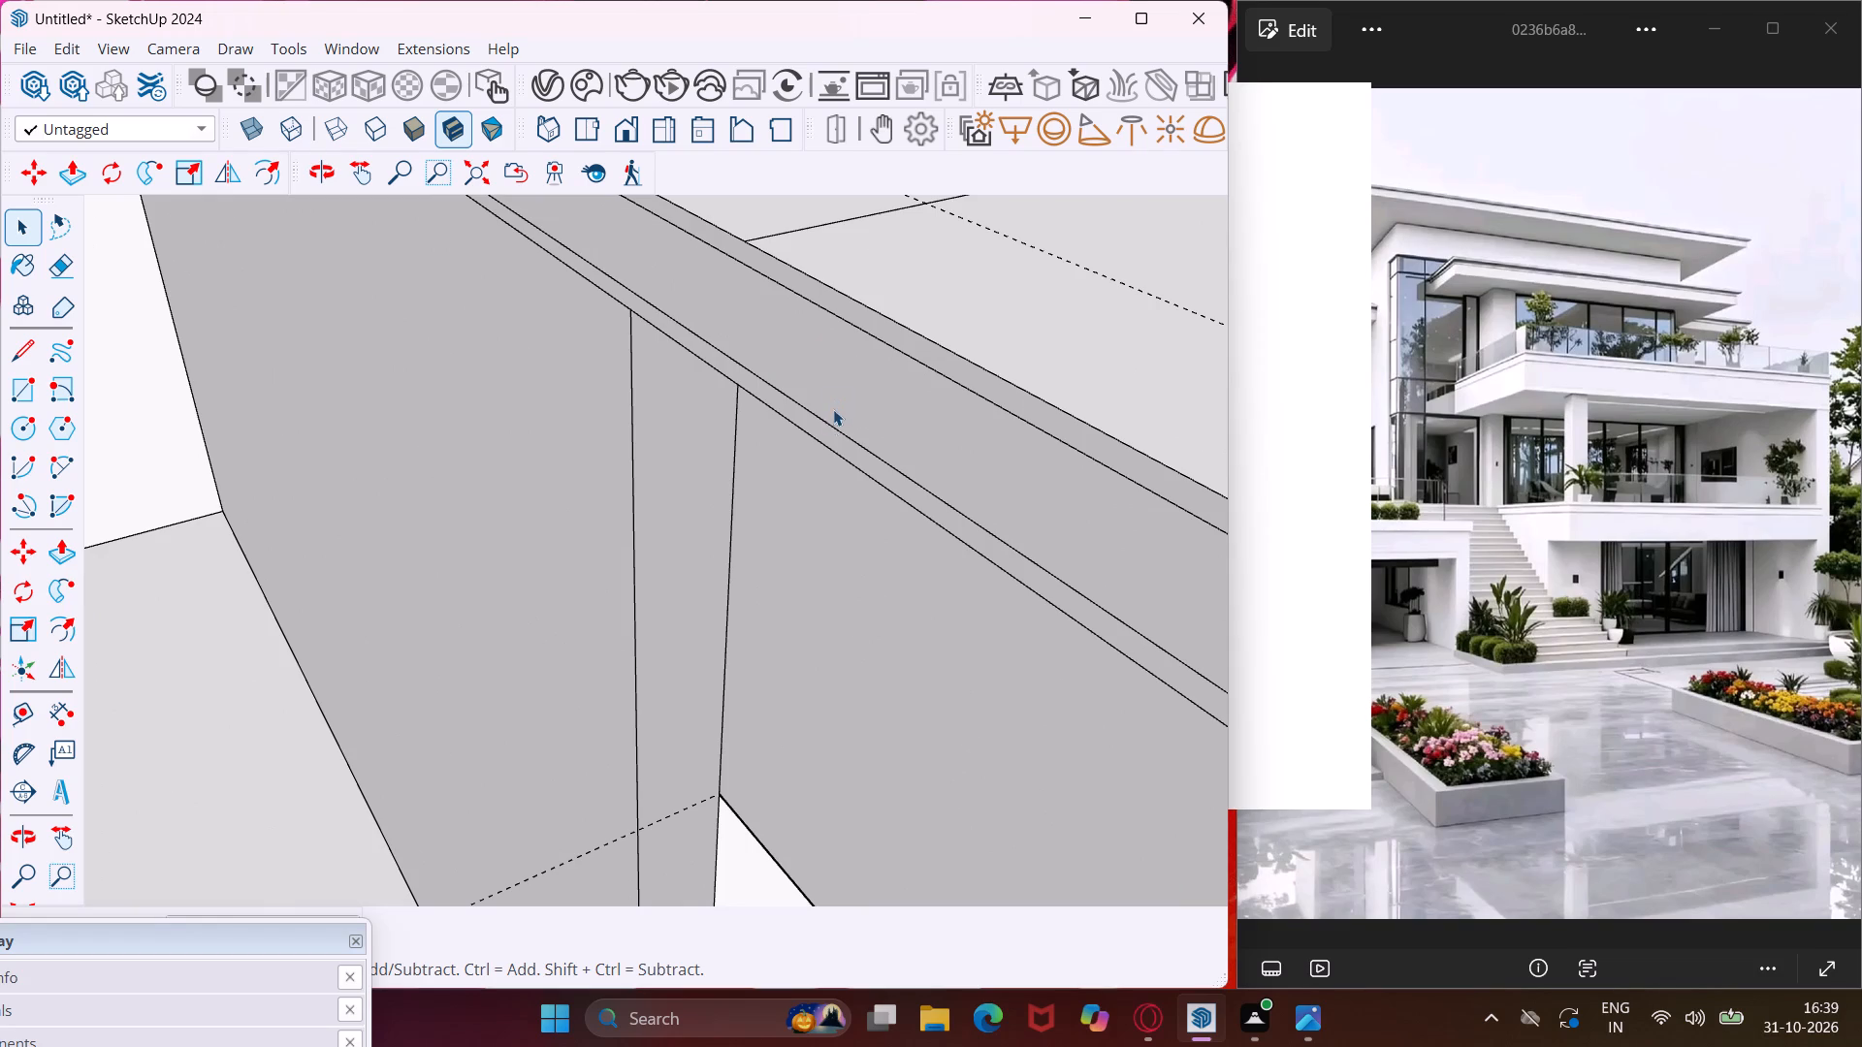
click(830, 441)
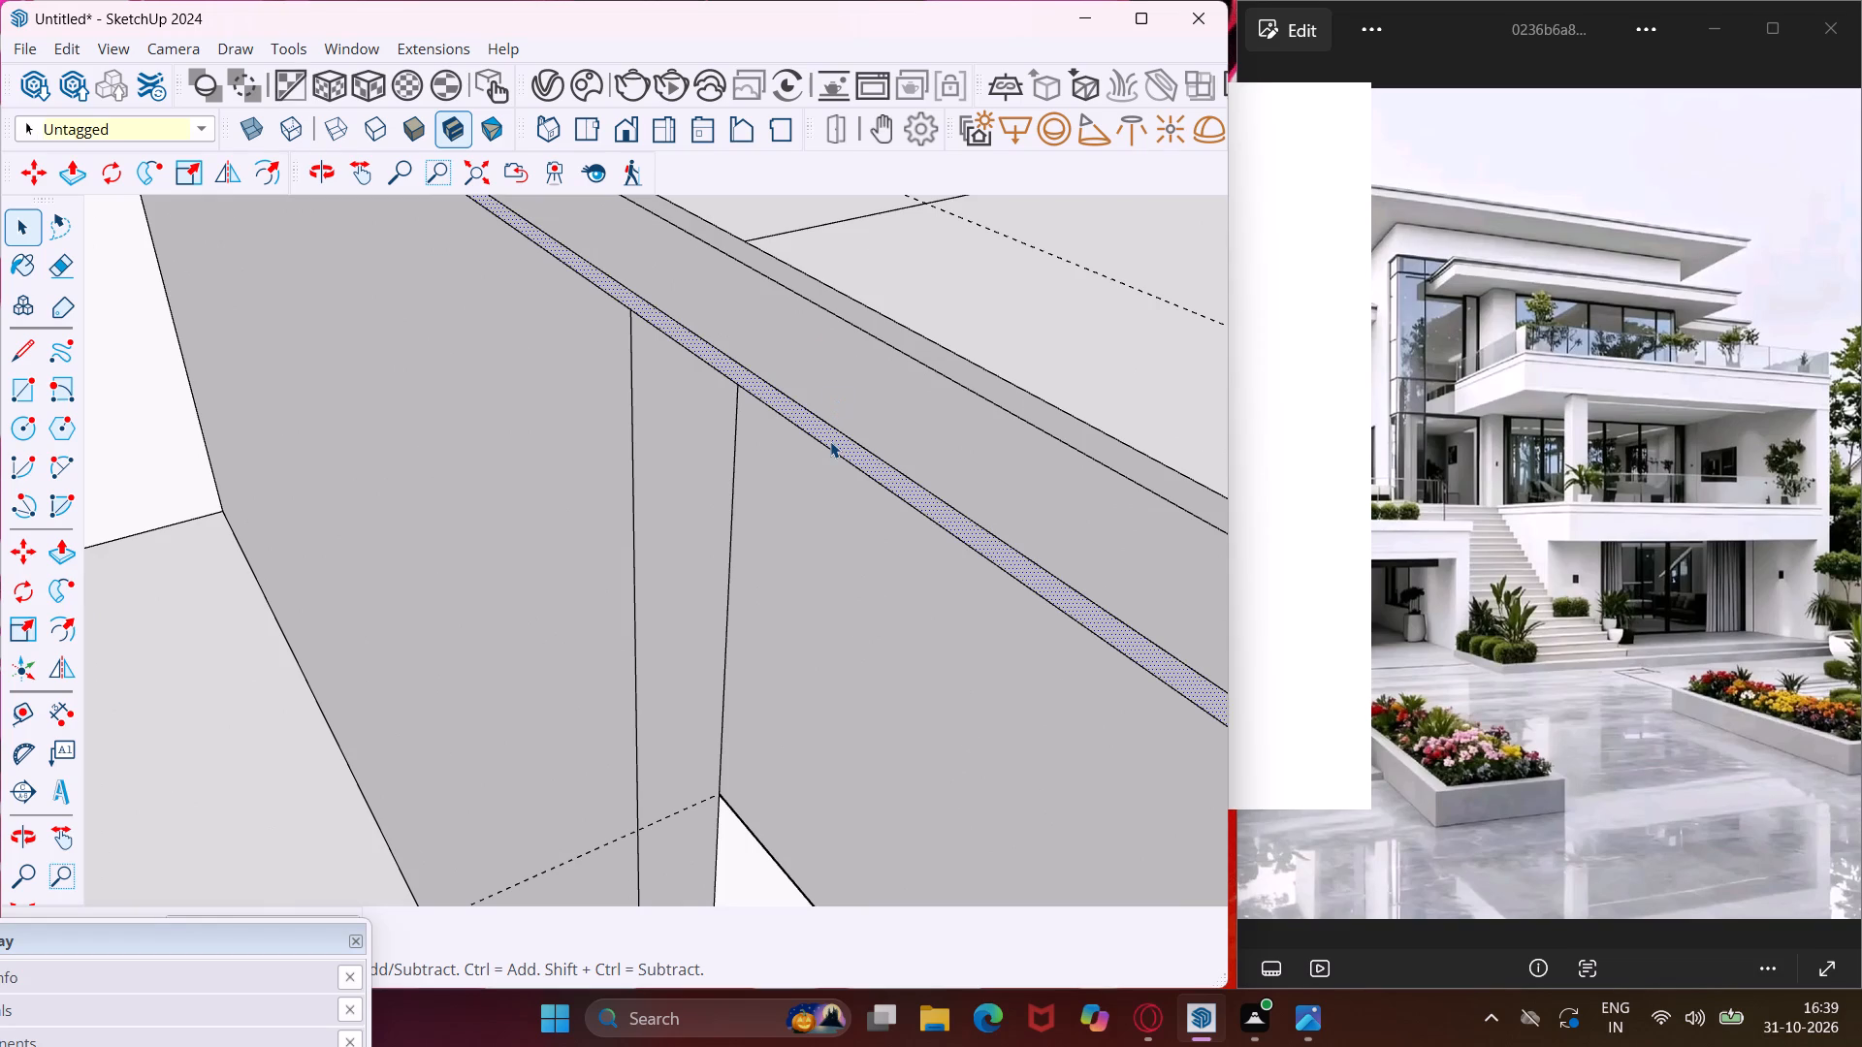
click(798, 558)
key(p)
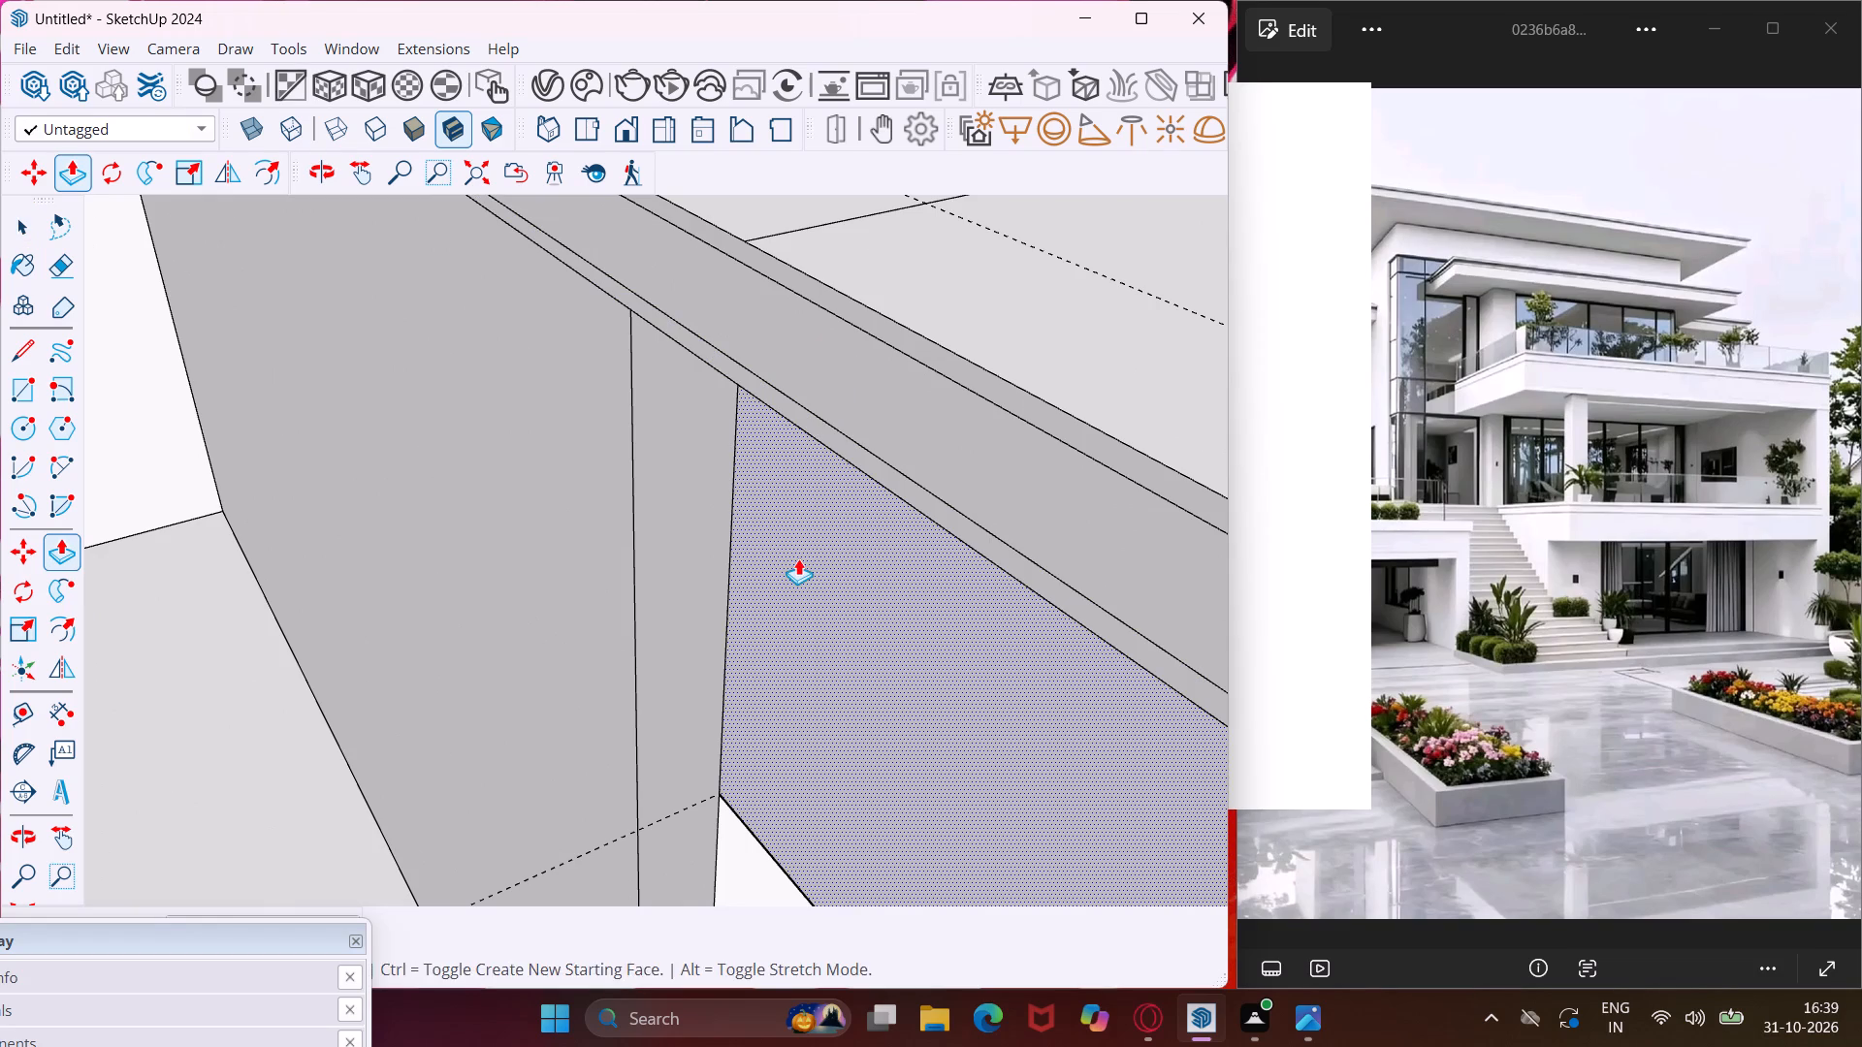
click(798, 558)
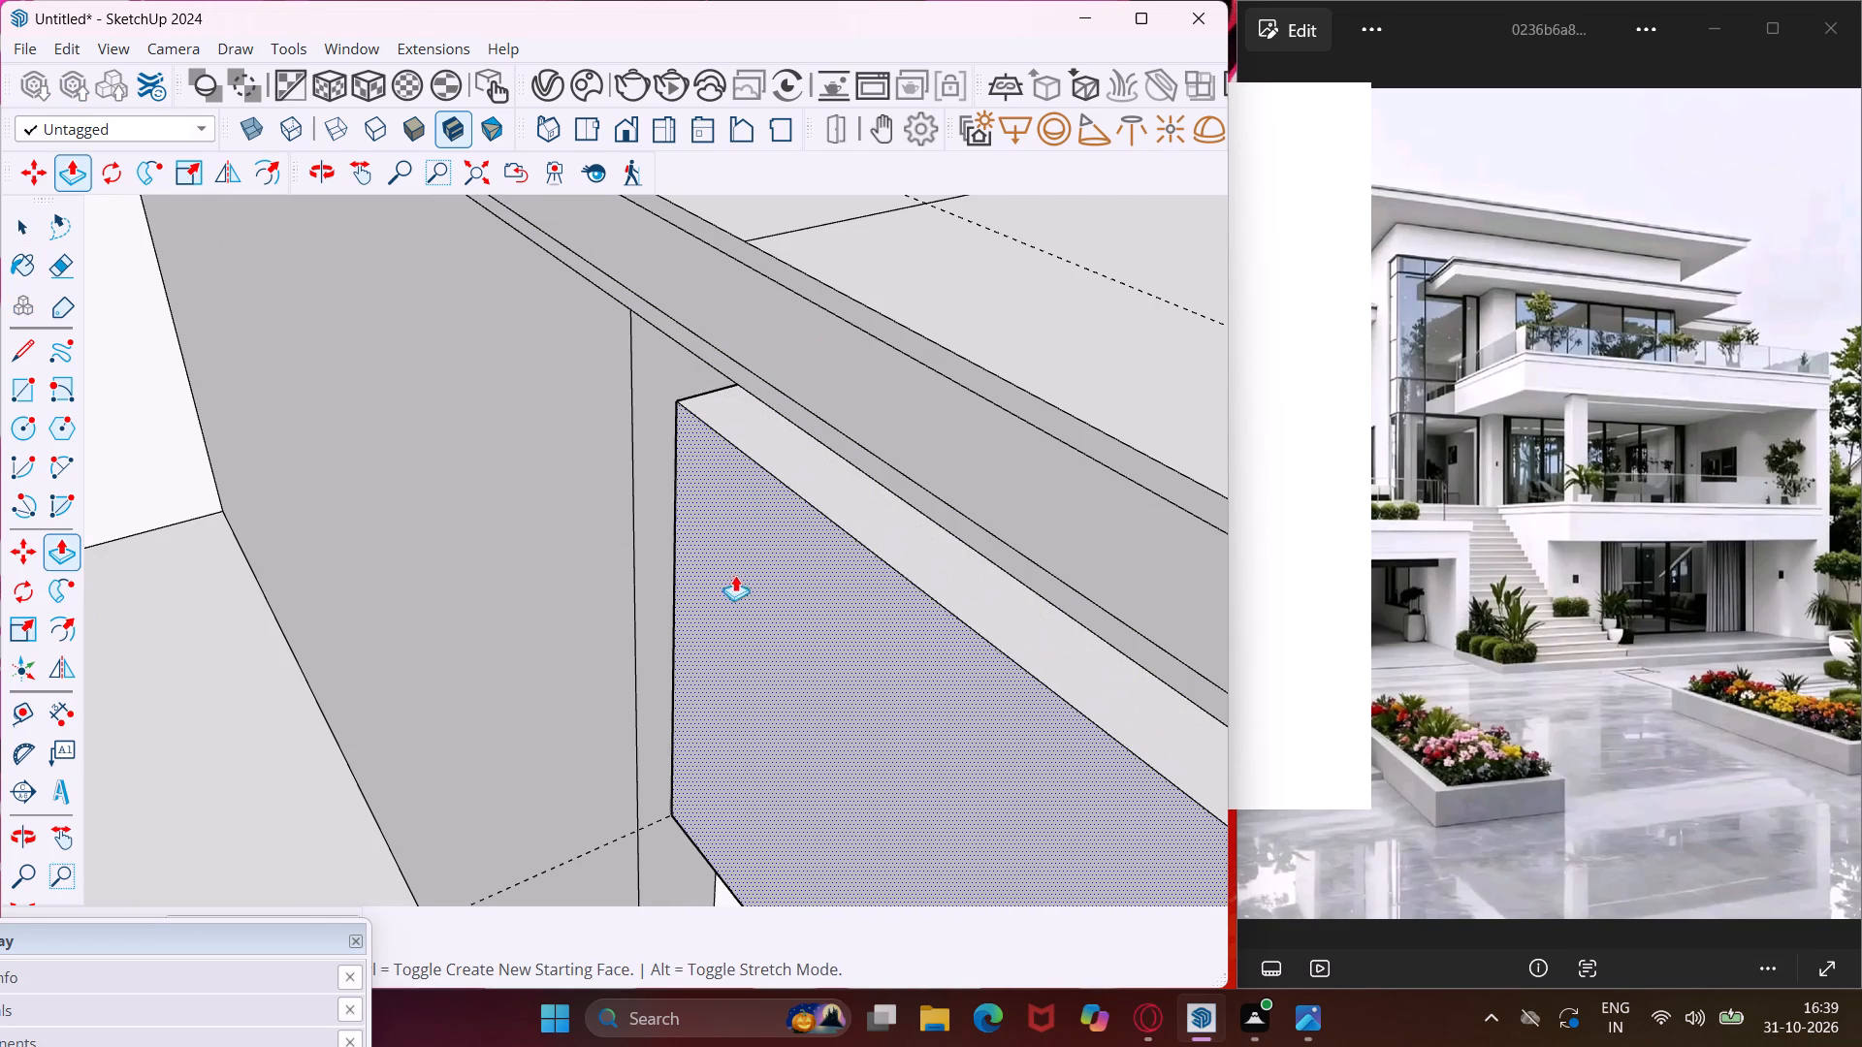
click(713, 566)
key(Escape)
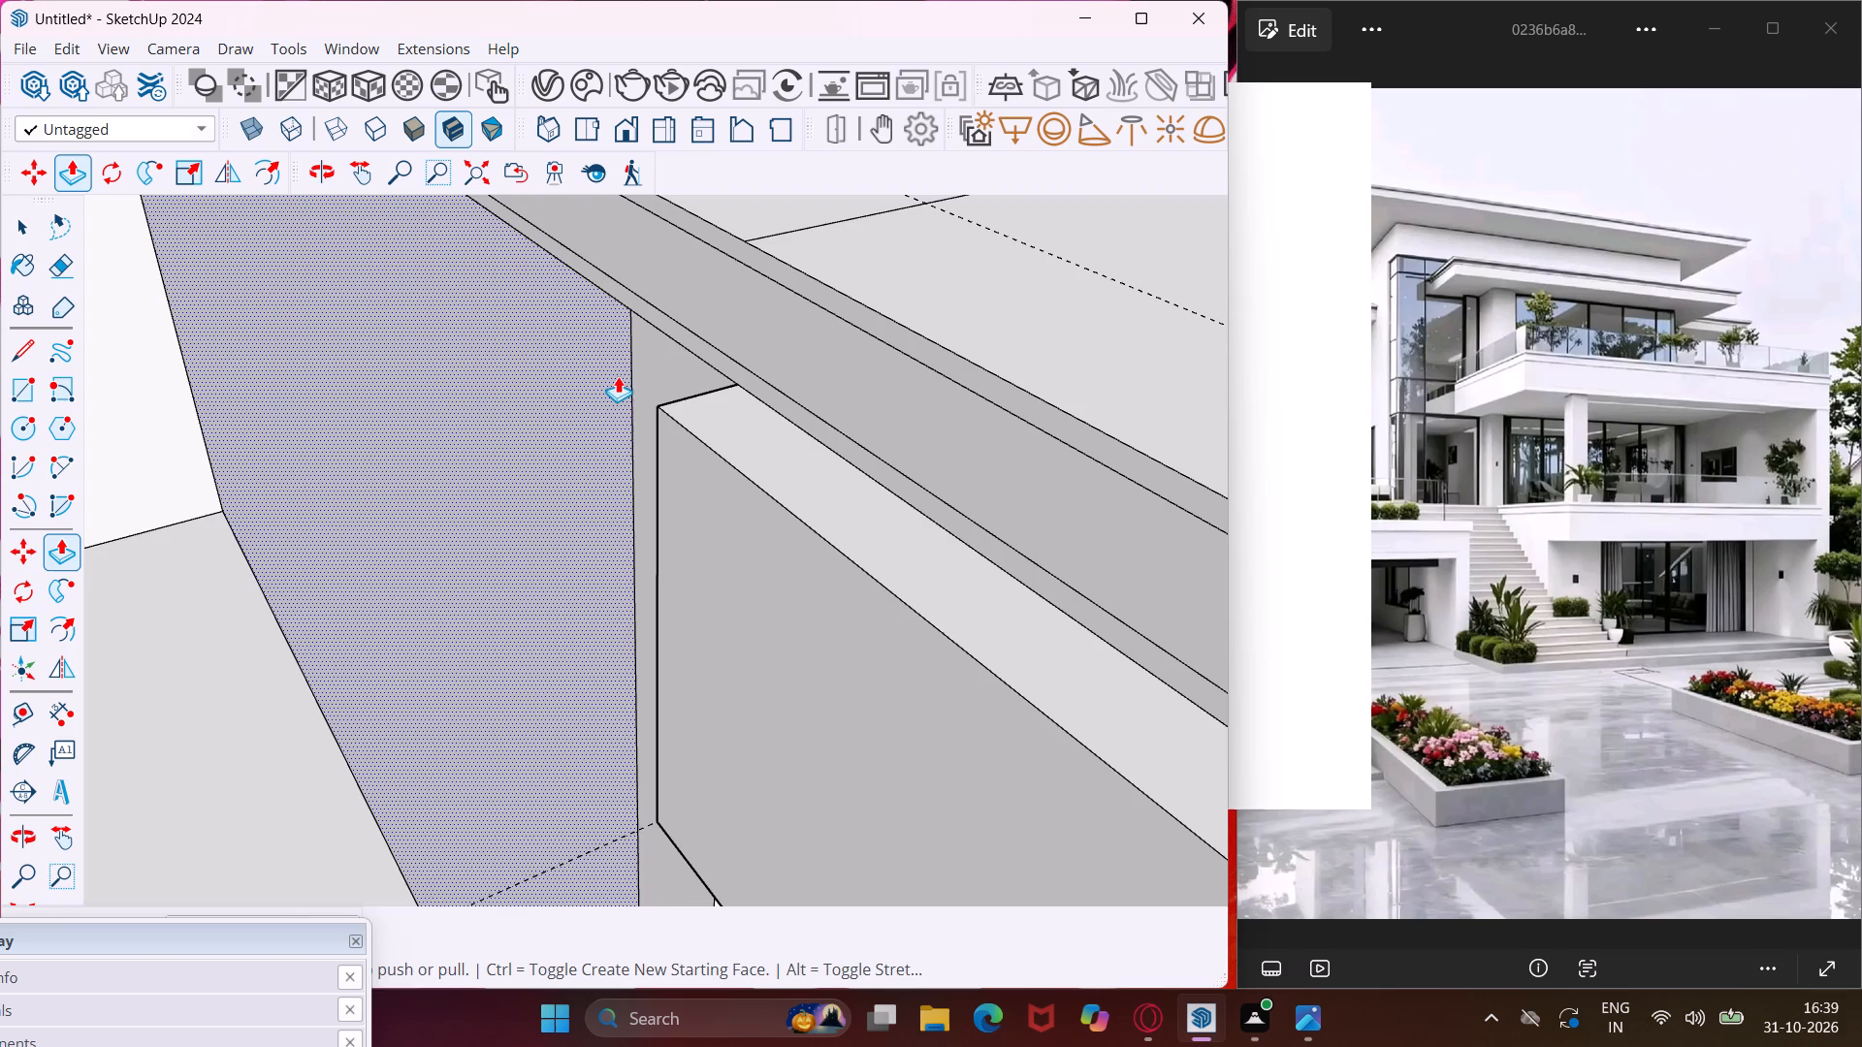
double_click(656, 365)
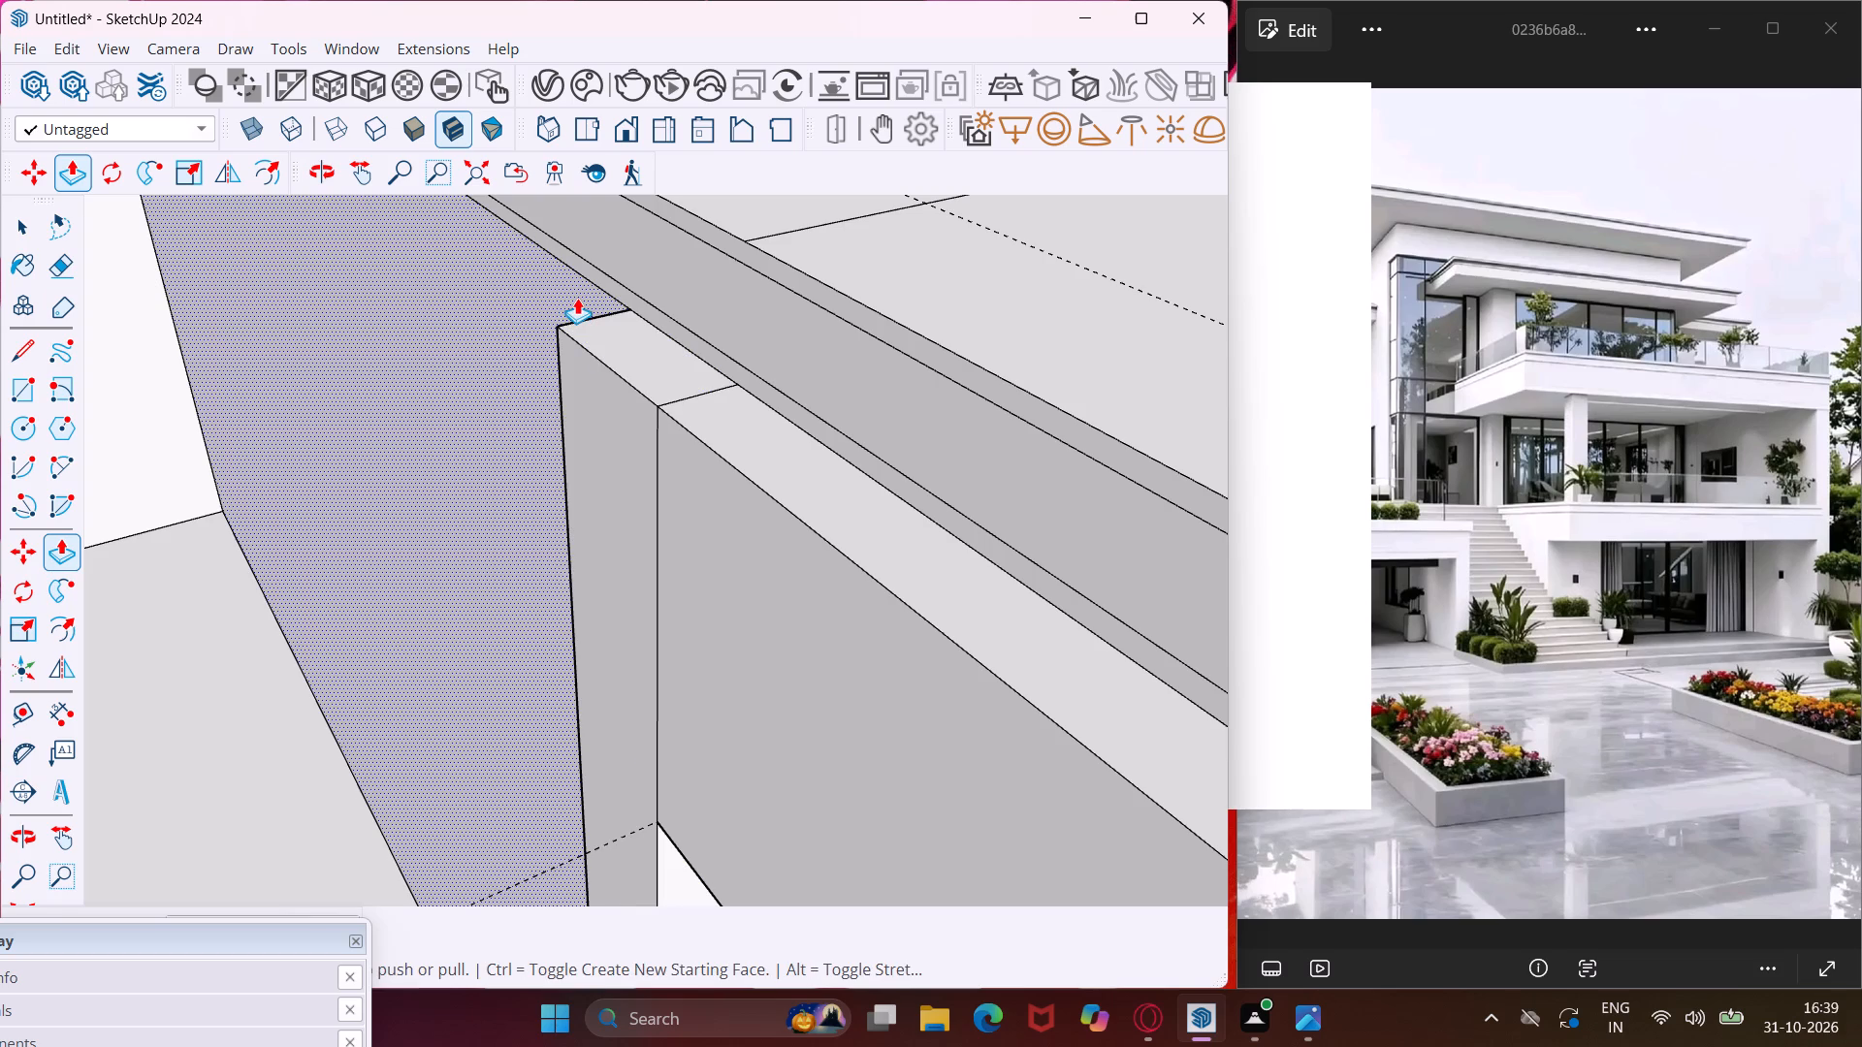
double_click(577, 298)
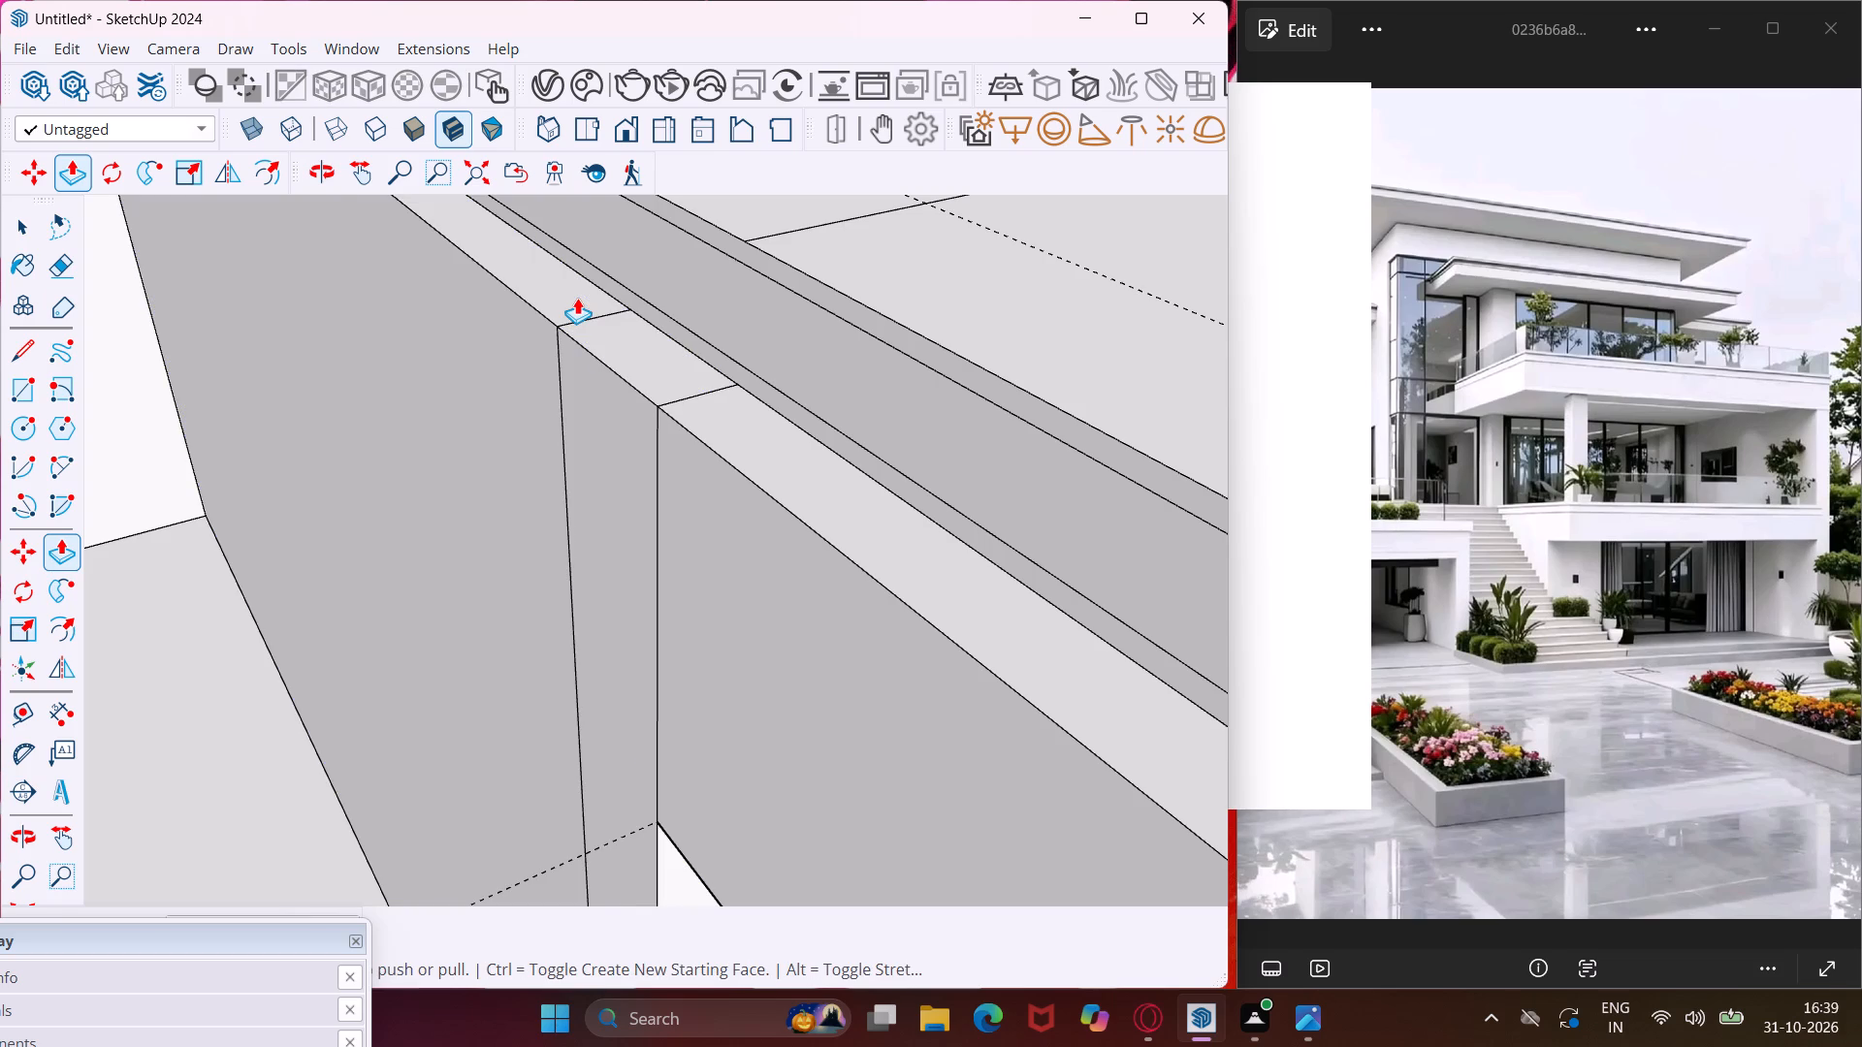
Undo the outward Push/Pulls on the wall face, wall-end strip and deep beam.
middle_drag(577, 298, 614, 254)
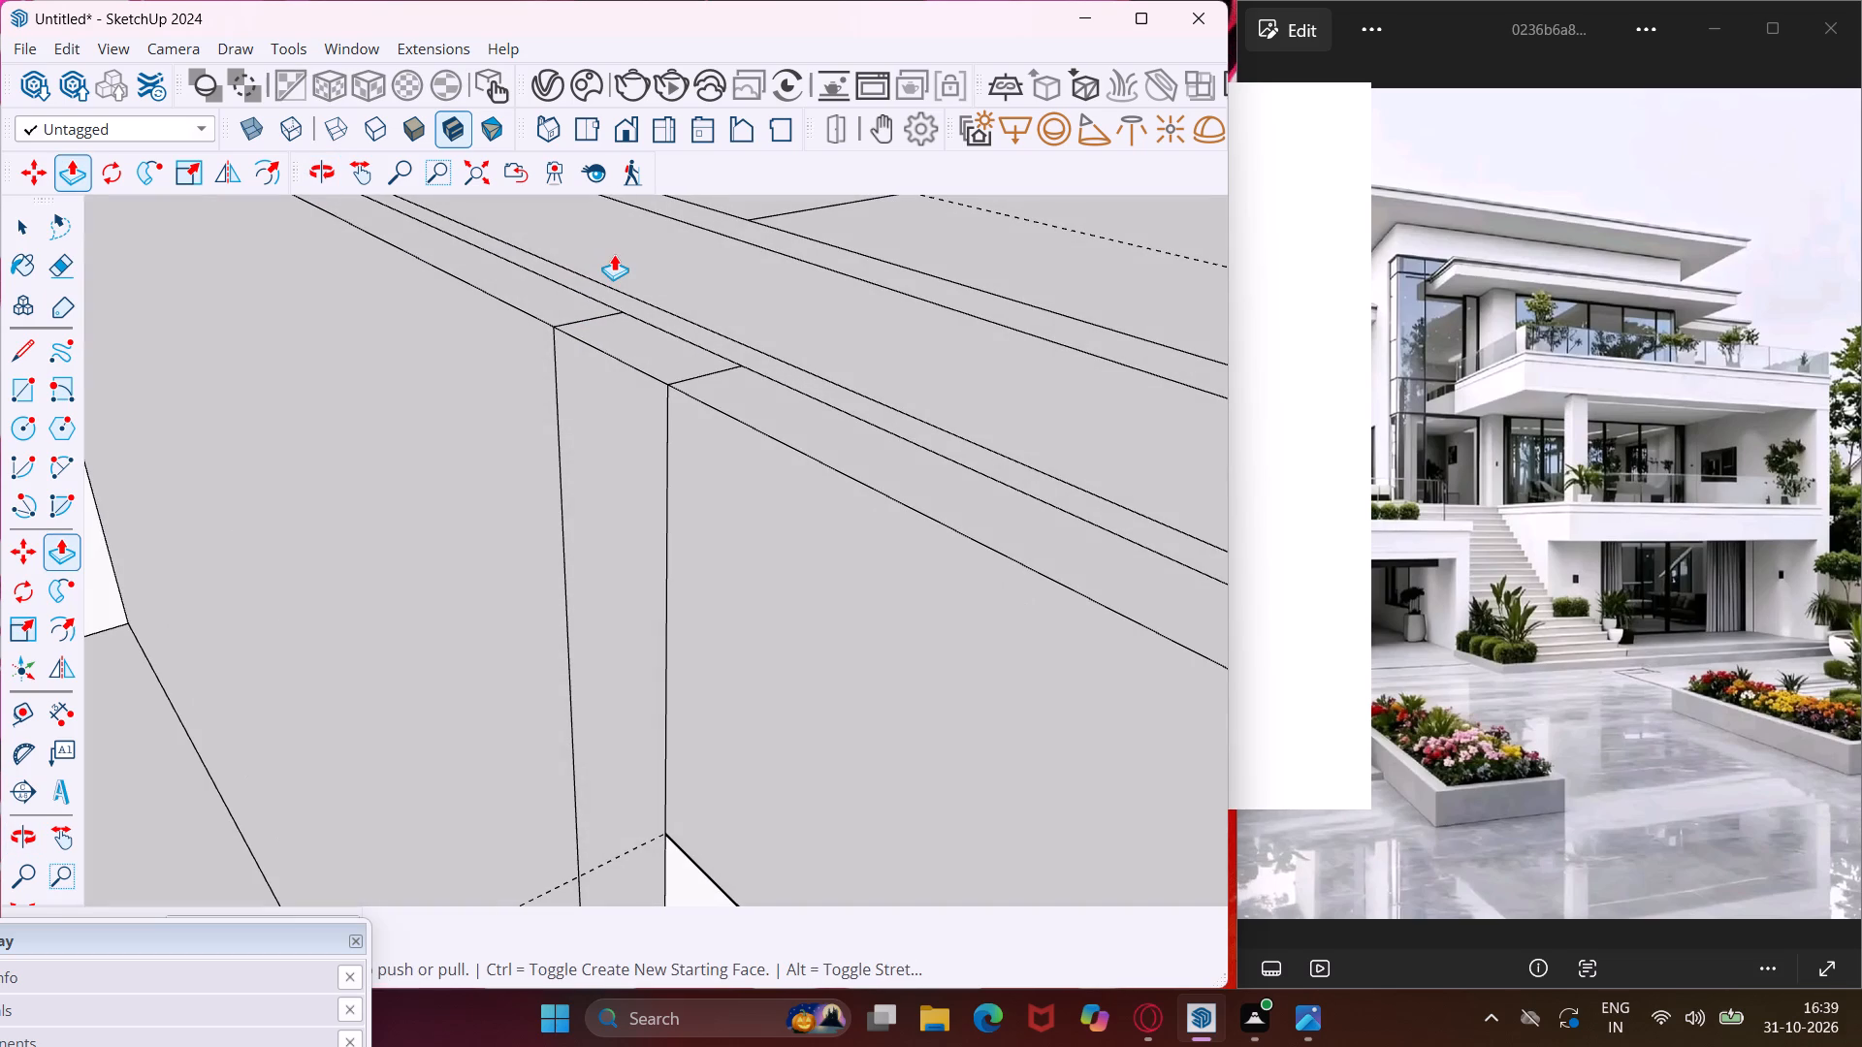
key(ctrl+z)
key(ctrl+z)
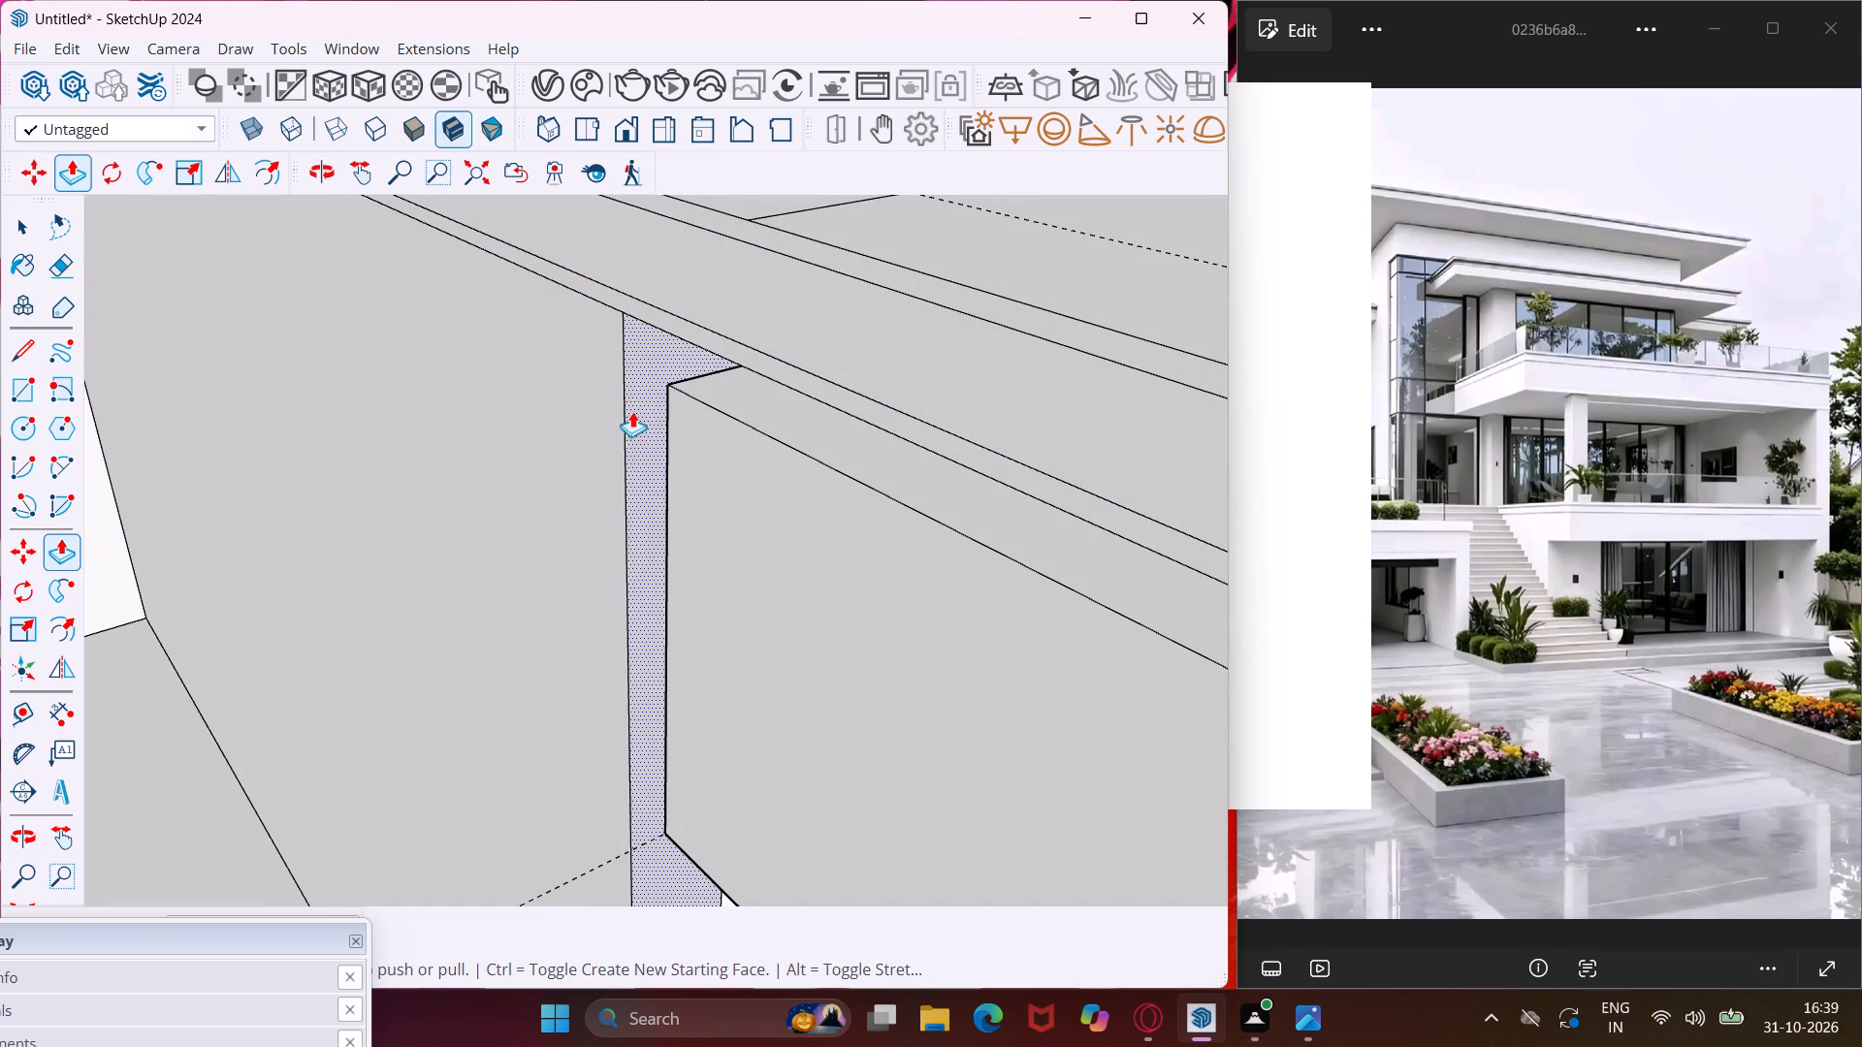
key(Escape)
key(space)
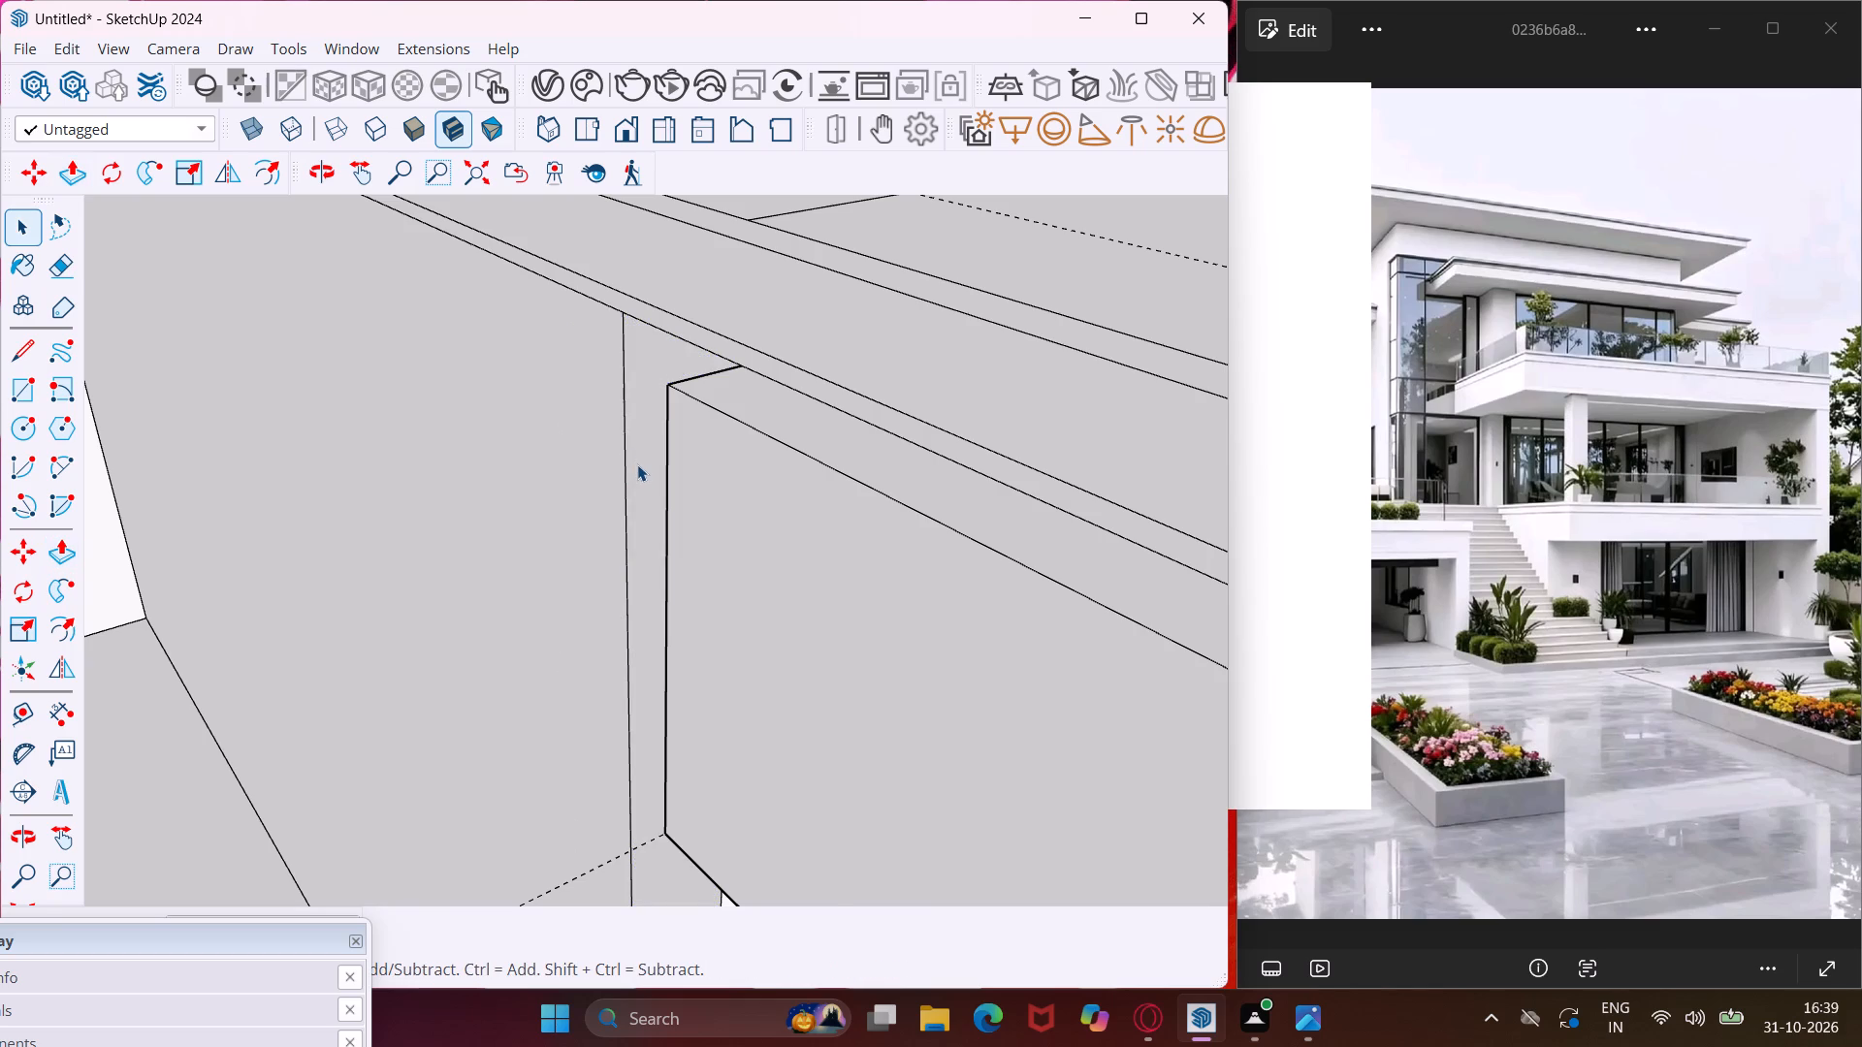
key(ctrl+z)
Draw a line along the upper-floor wall from the beam's lower corner to the wall's far vertical edge.
scroll(664, 483, down, 5)
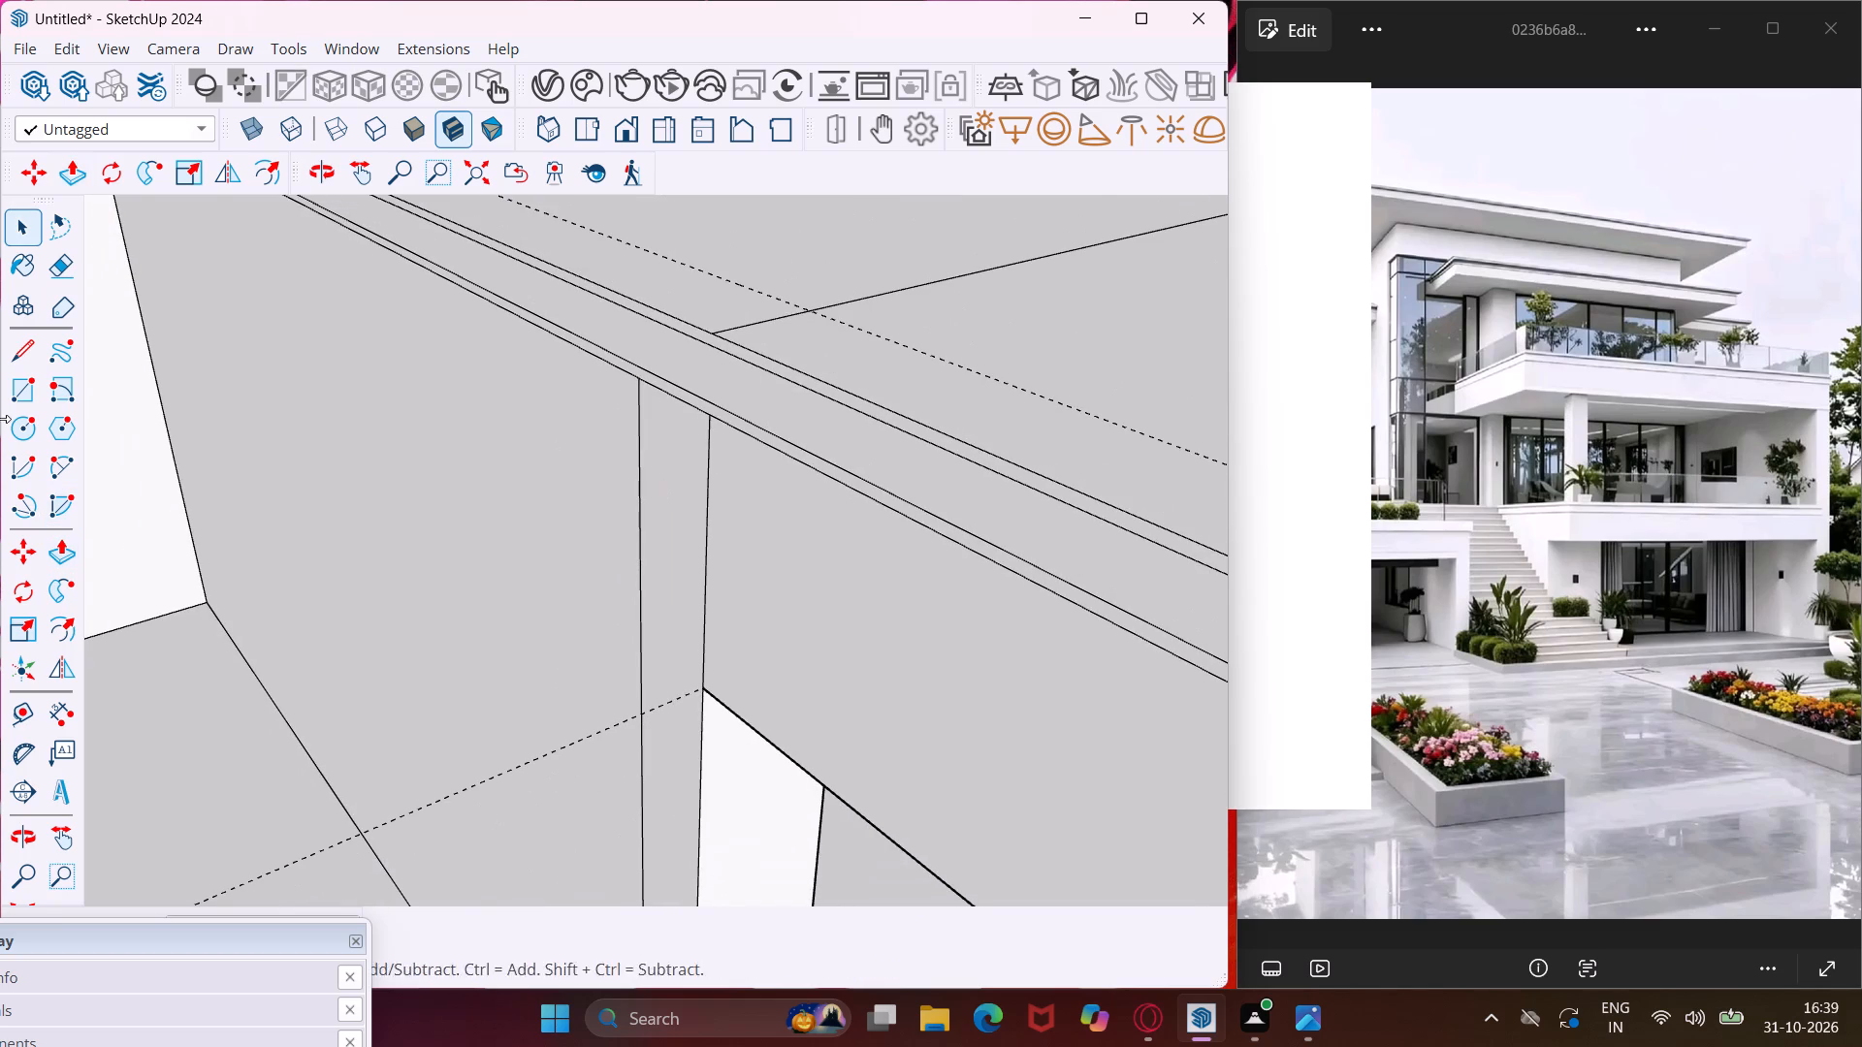
click(12, 356)
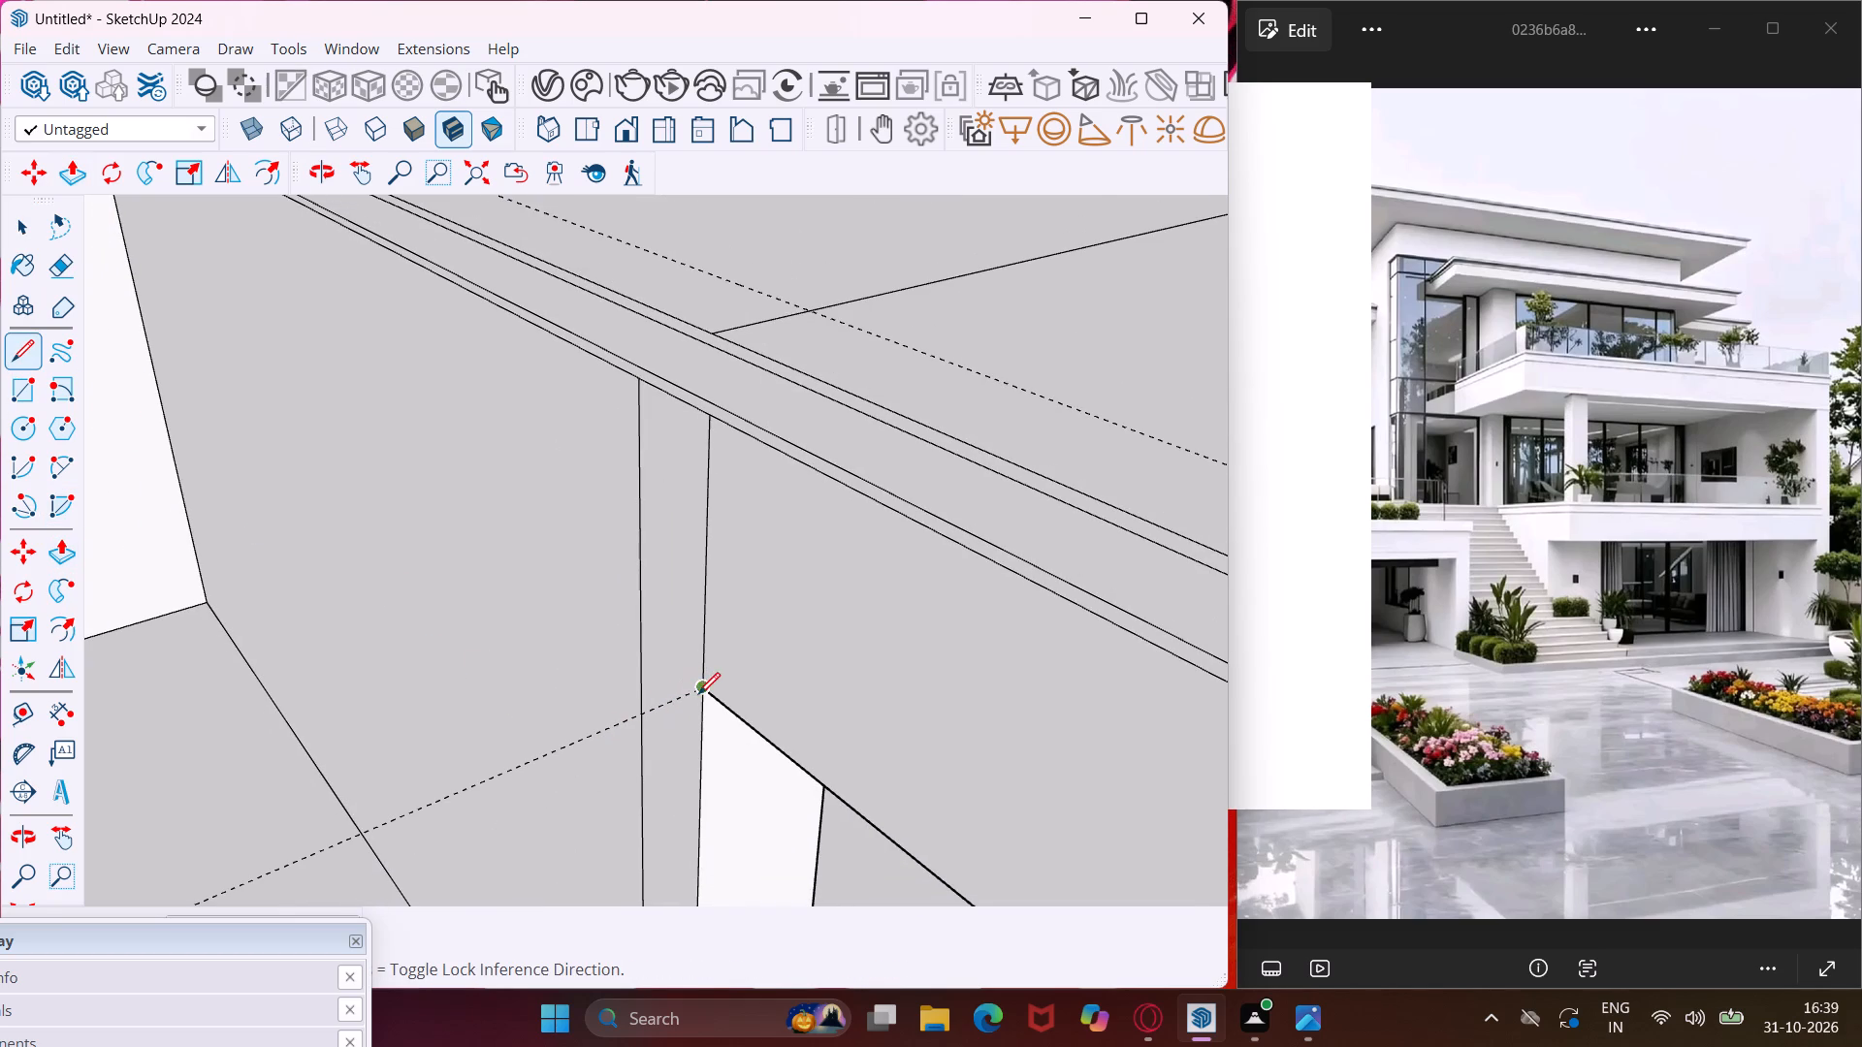
click(698, 694)
scroll(613, 608, down, 11)
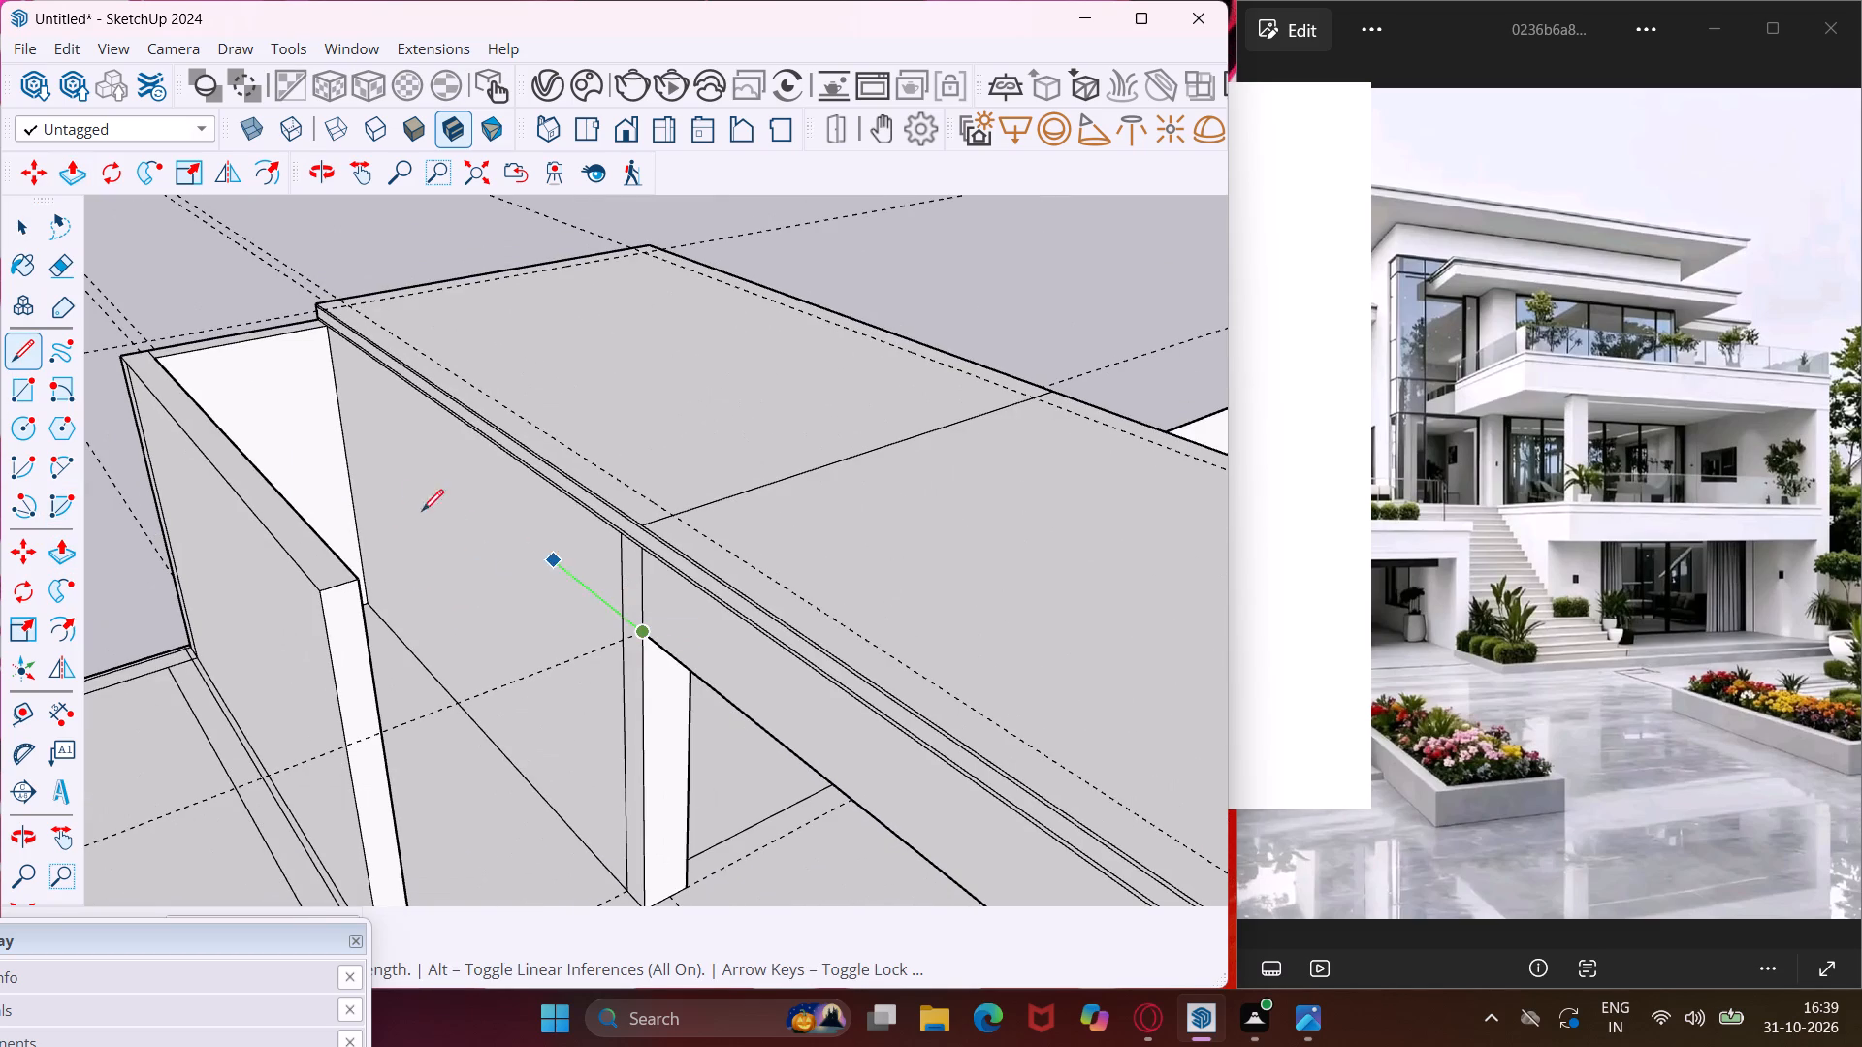
click(332, 391)
key(Escape)
key(space)
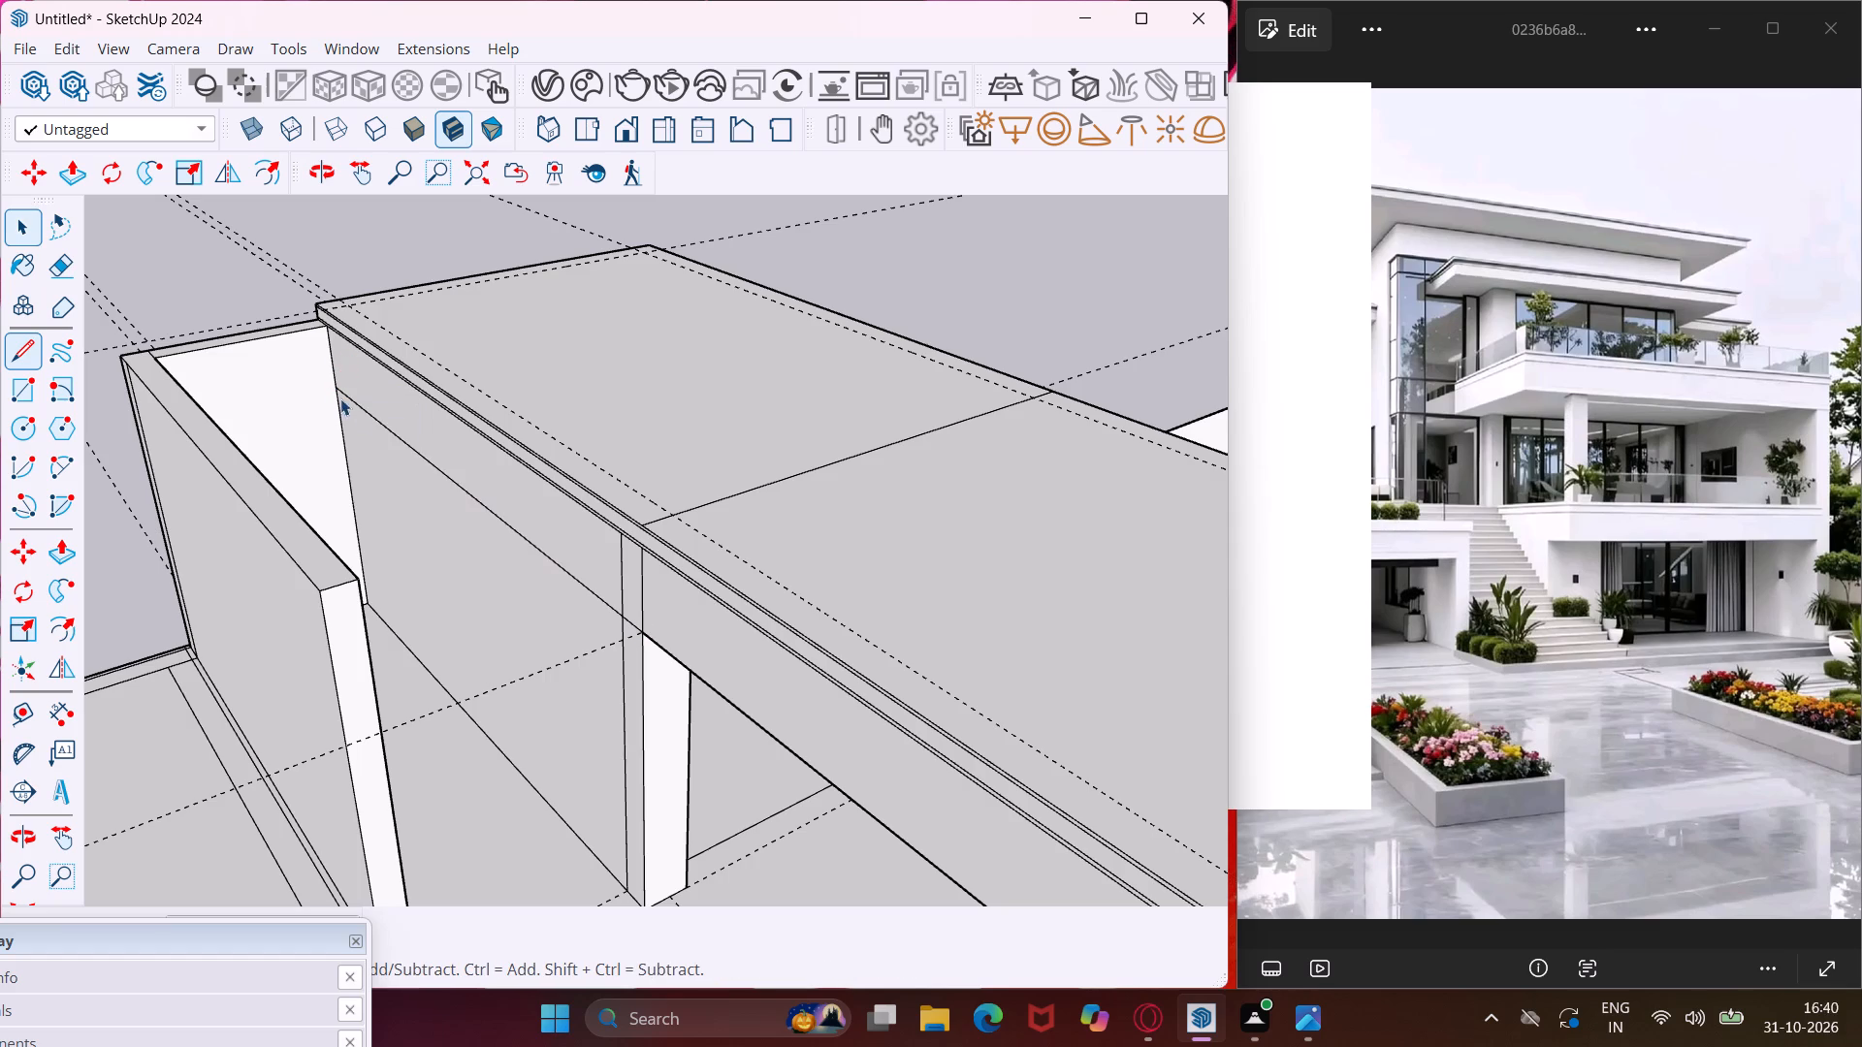
Push/Pull the deep beam face outward and repeat the offset on the wall-end strip, upper wall band and roof-edge strip above.
scroll(730, 624, up, 8)
click(730, 624)
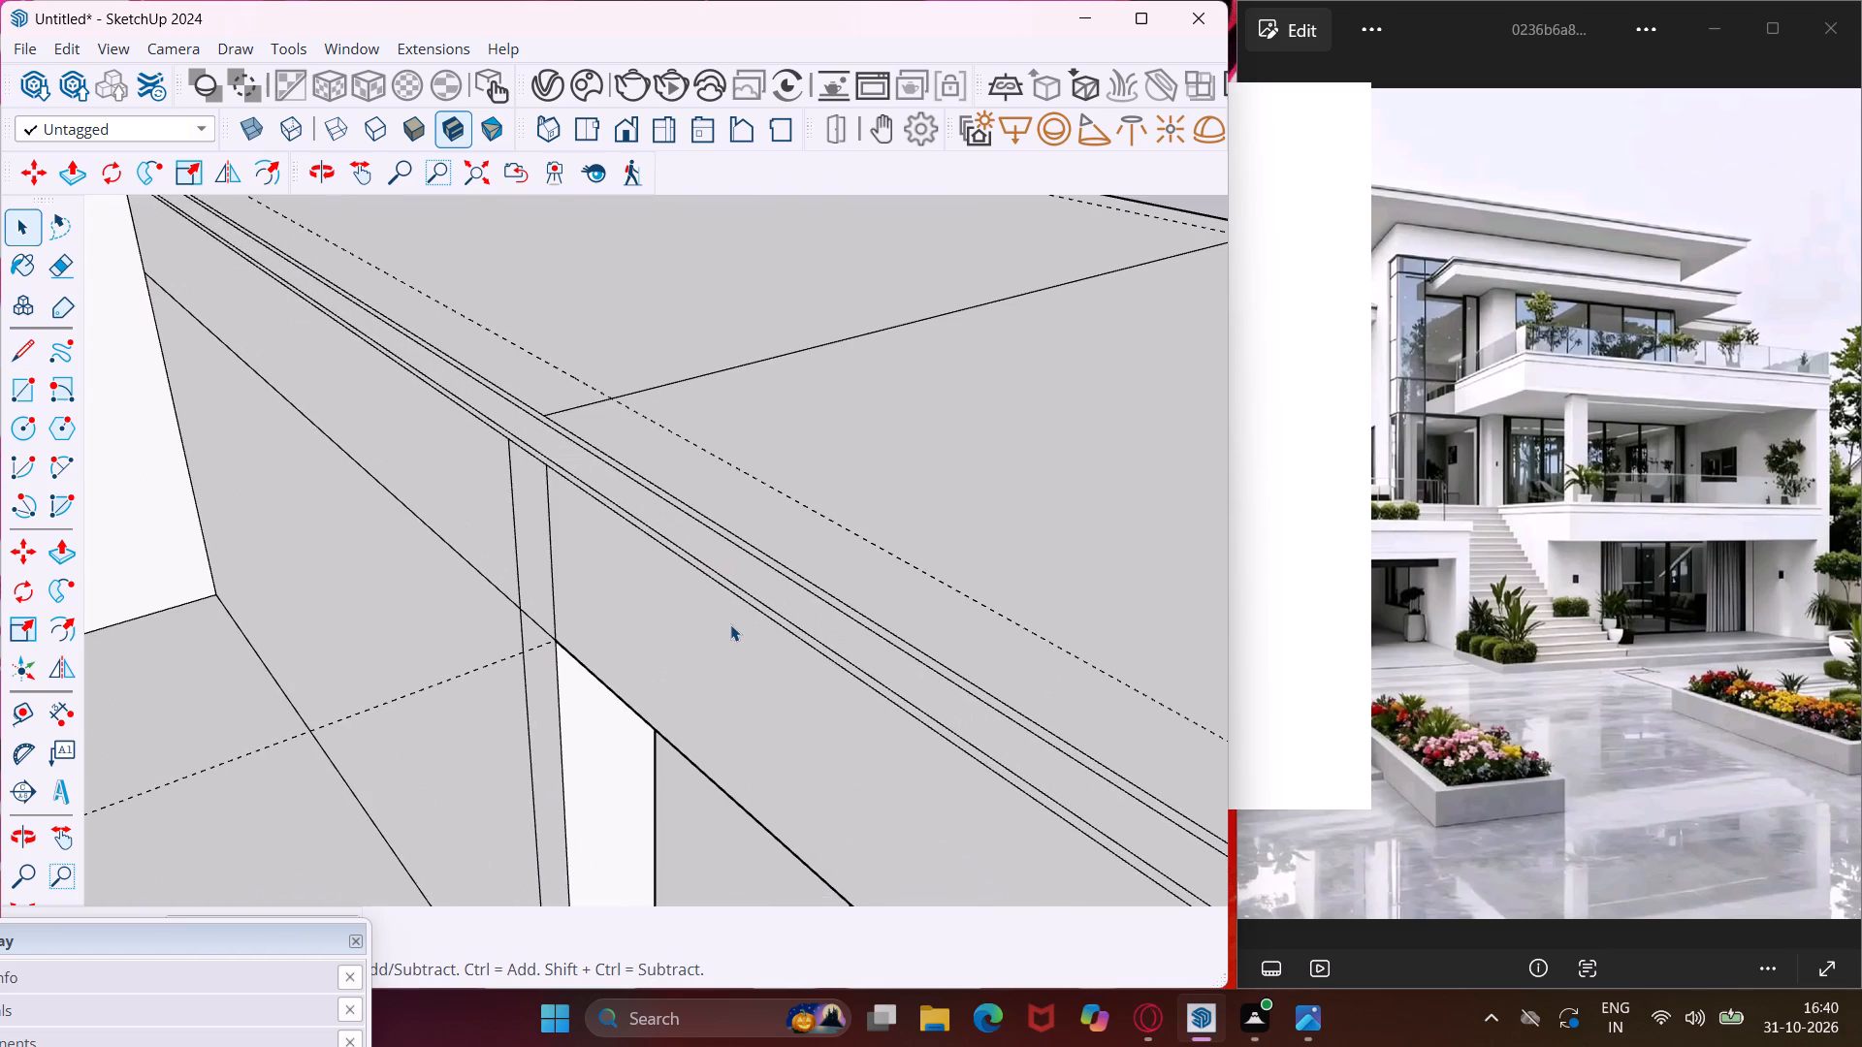
key(p)
click(730, 624)
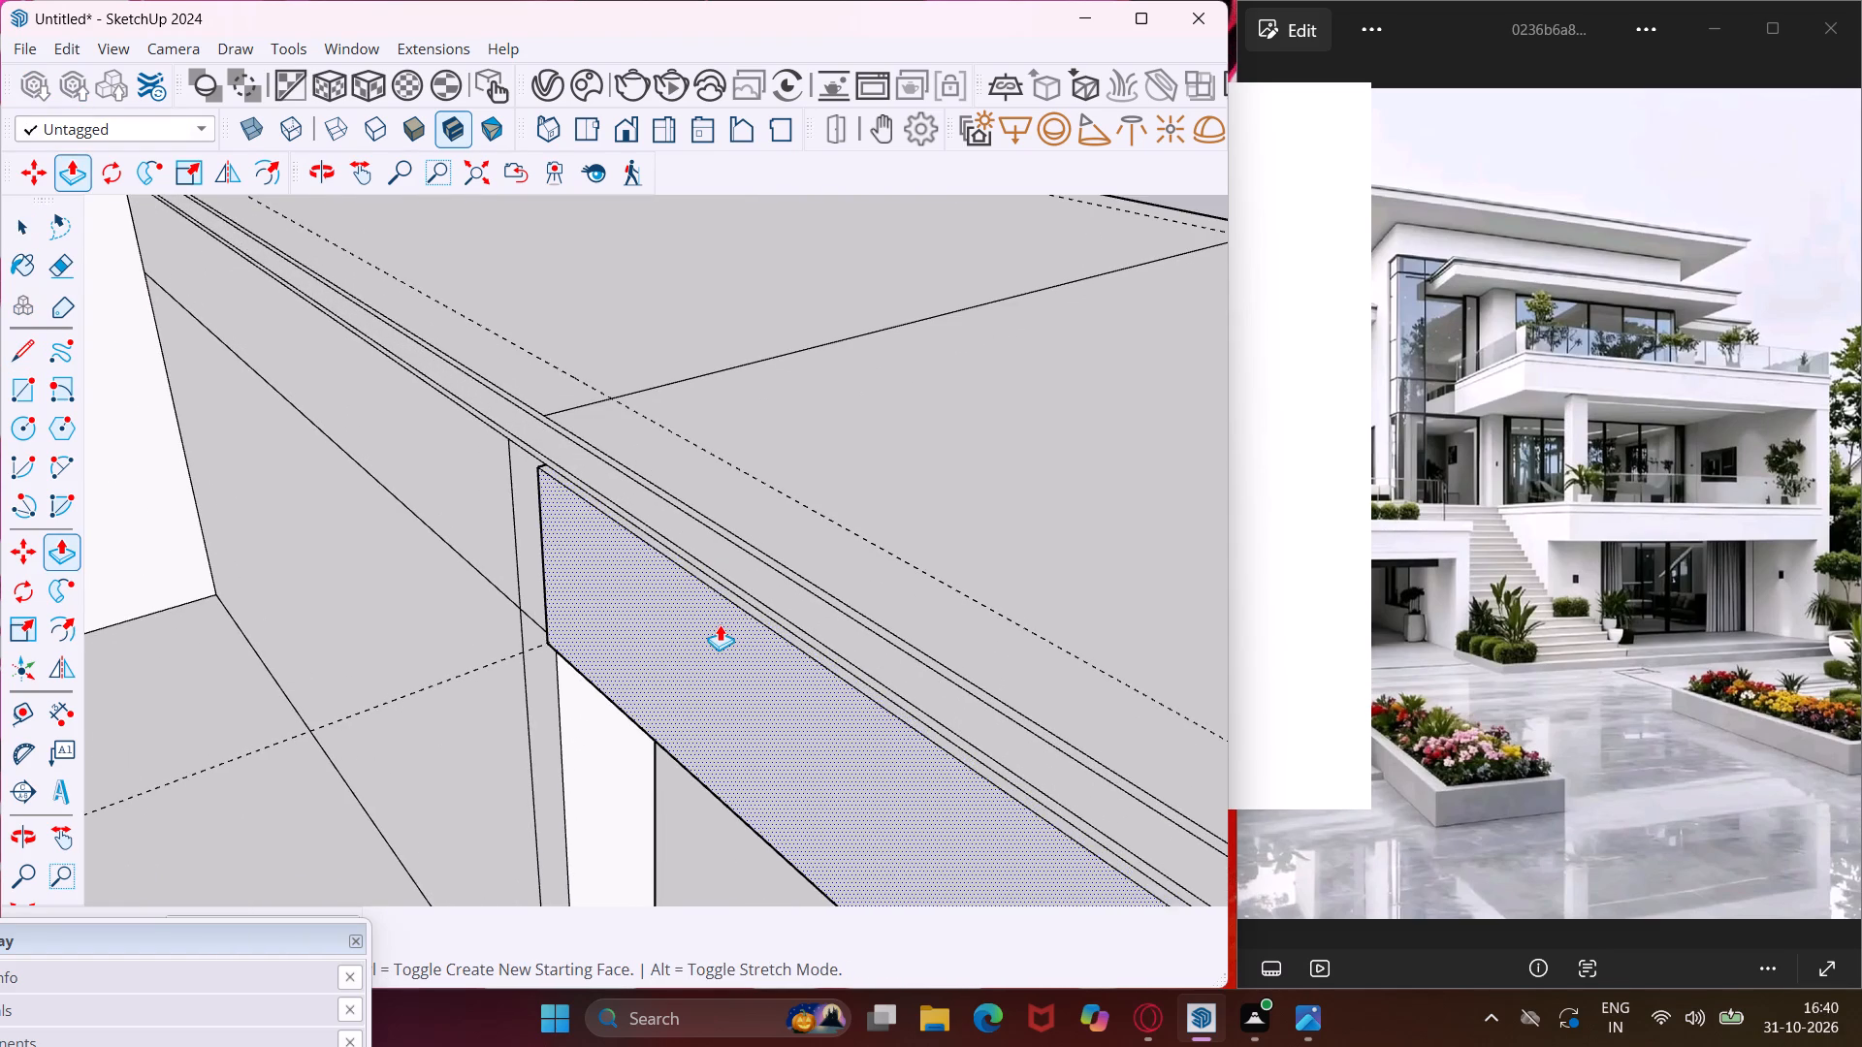
click(707, 624)
key(Escape)
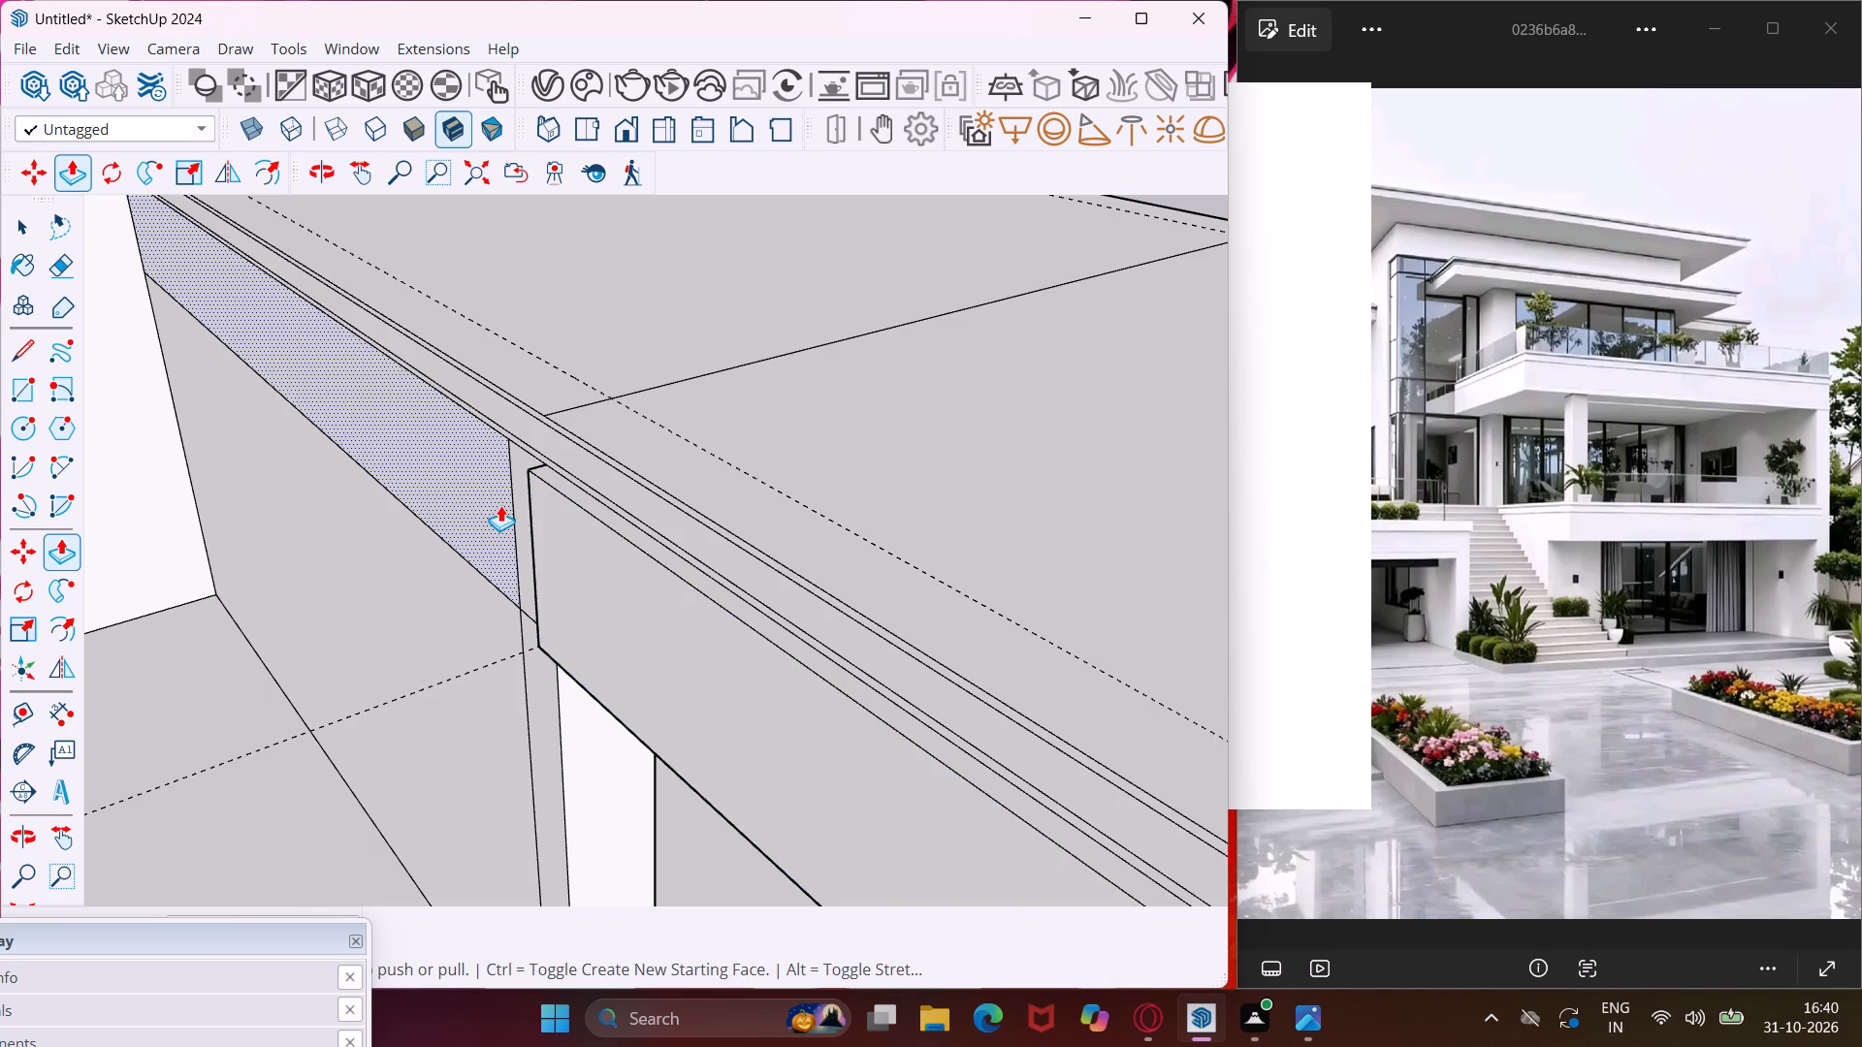
scroll(506, 490, up, 10)
double_click(543, 497)
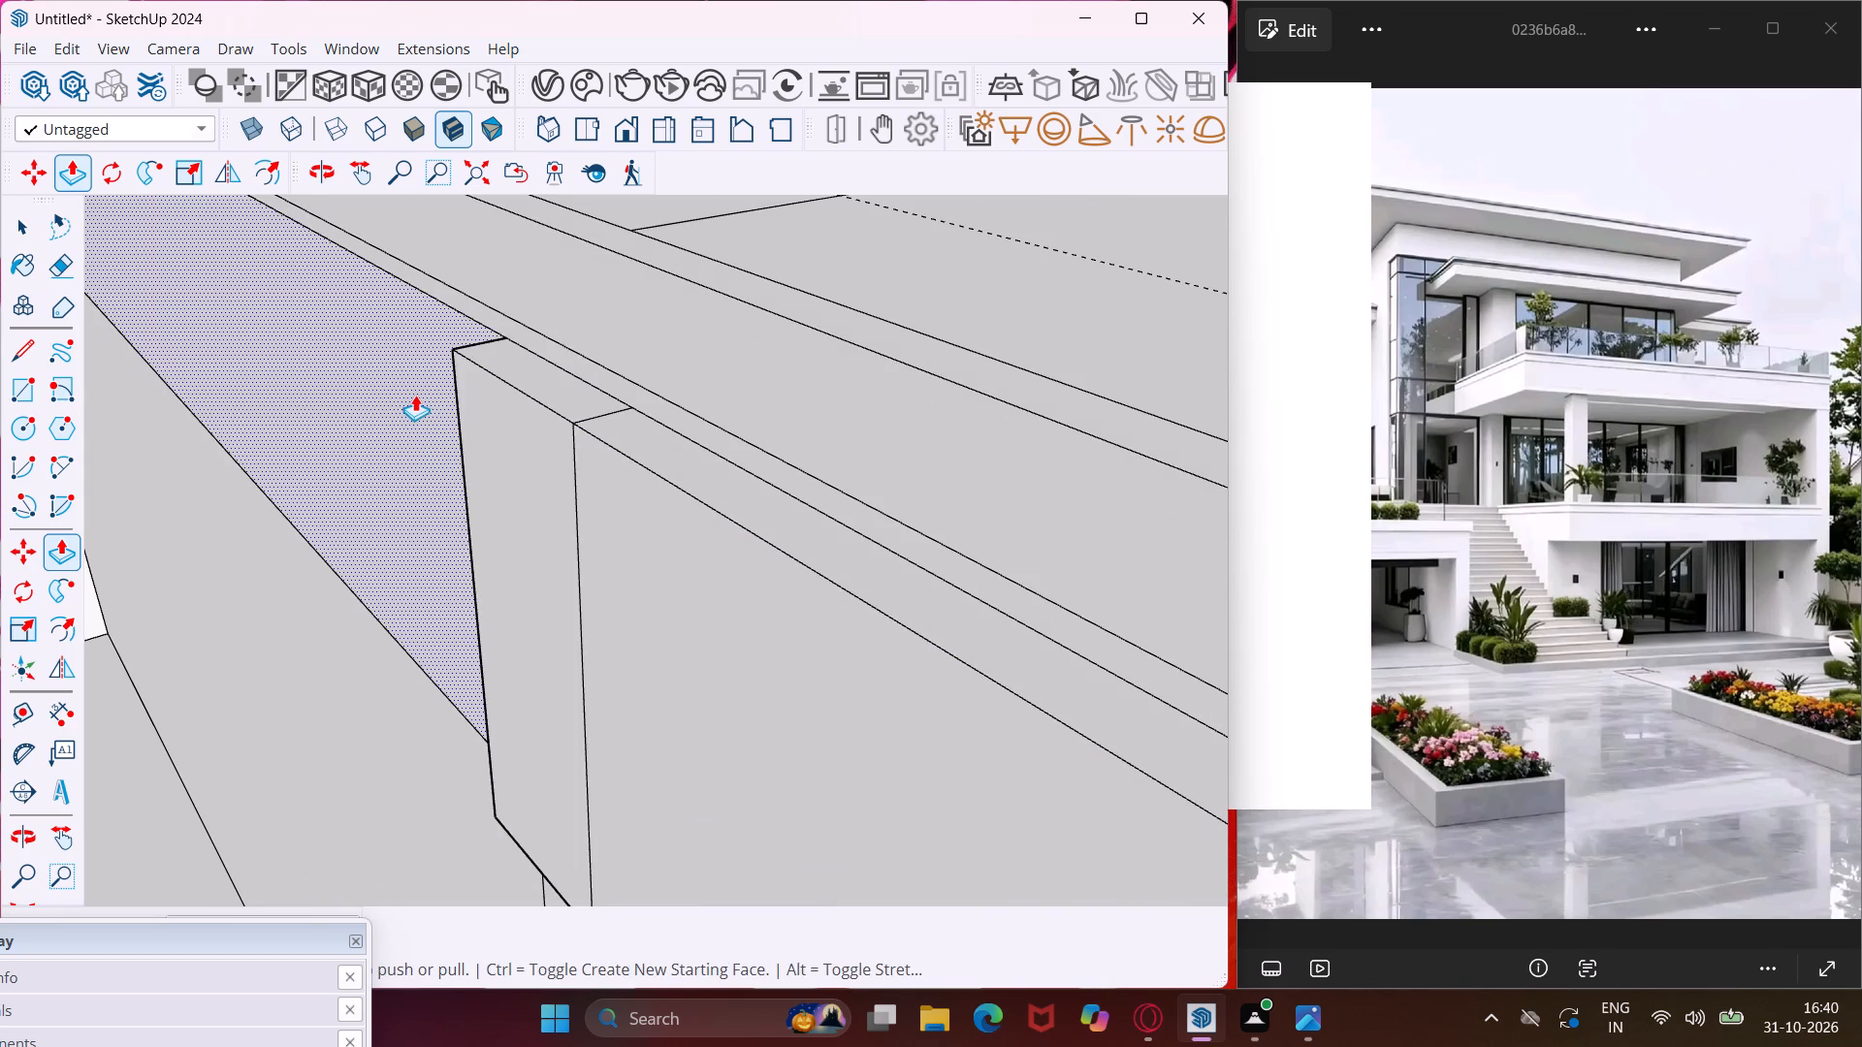
double_click(411, 390)
scroll(684, 424, up, 4)
double_click(686, 424)
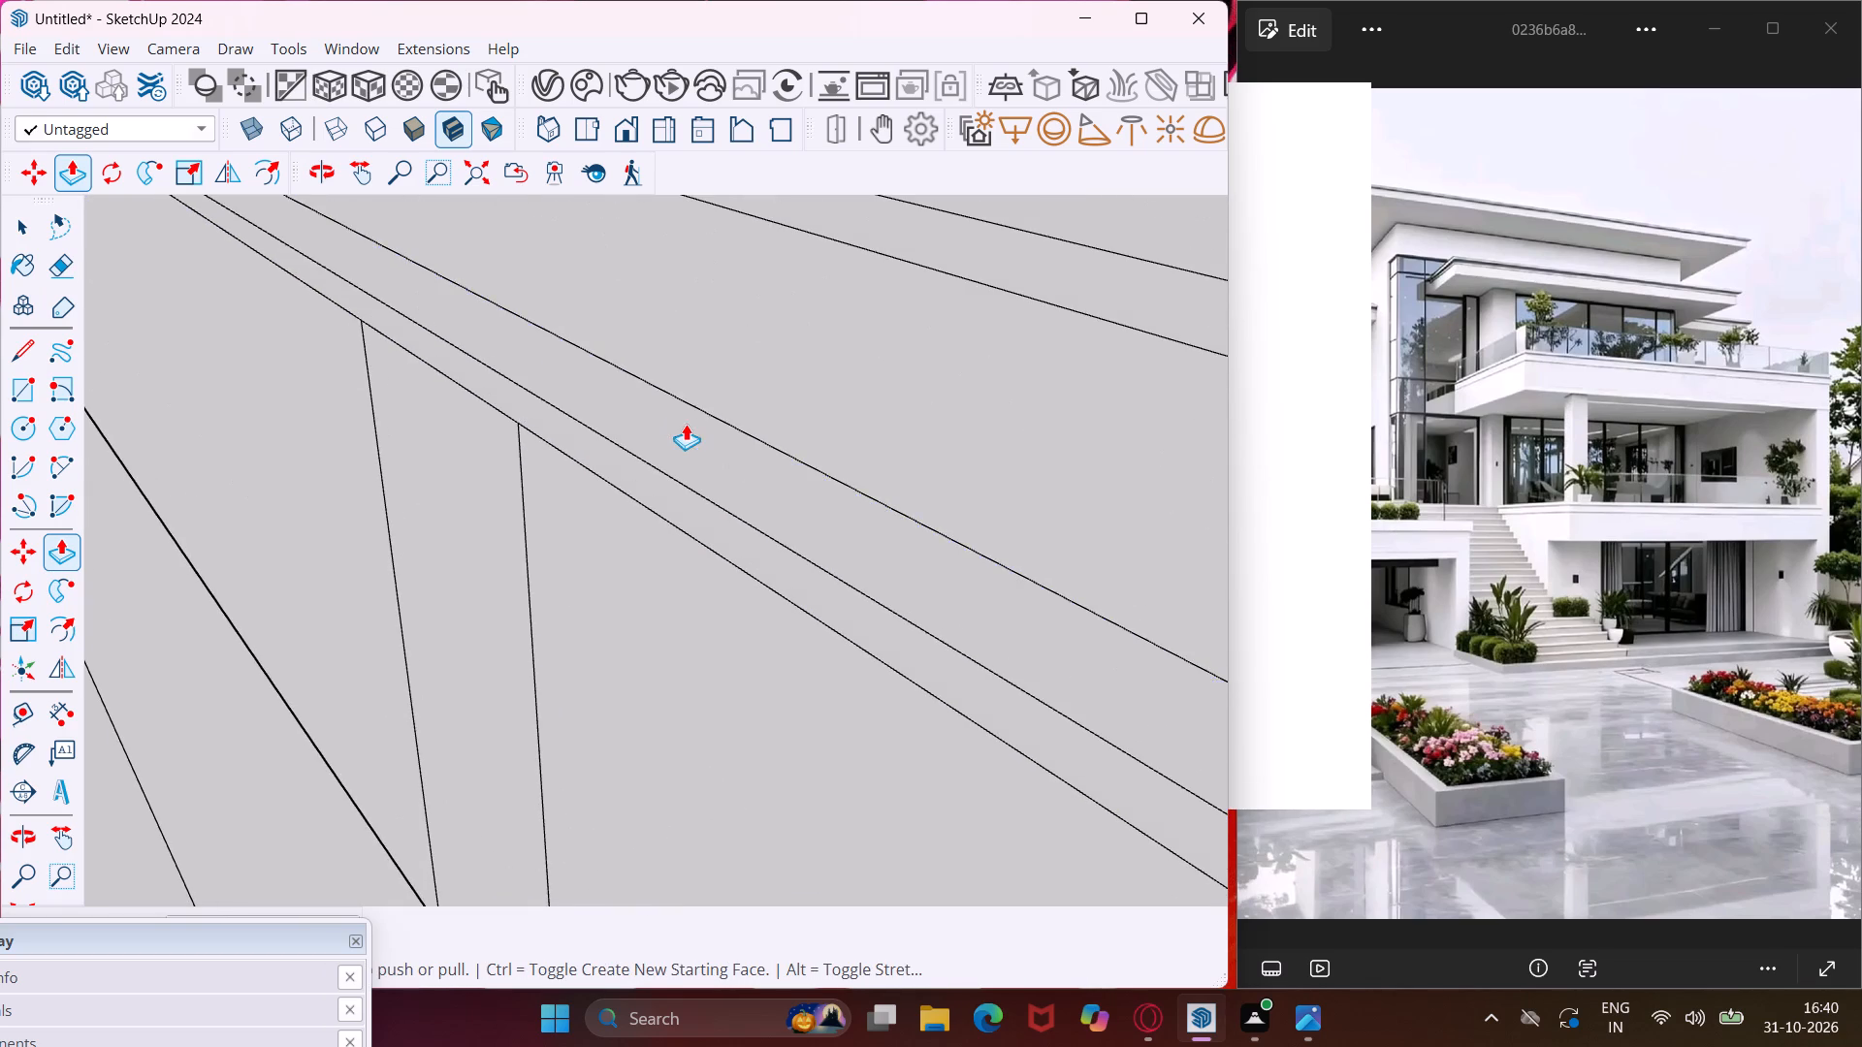
Repeat the same Push/Pull offset on the remaining narrow roof-edge strips above the deep beam on the staircase side.
scroll(579, 460, down, 10)
double_click(649, 421)
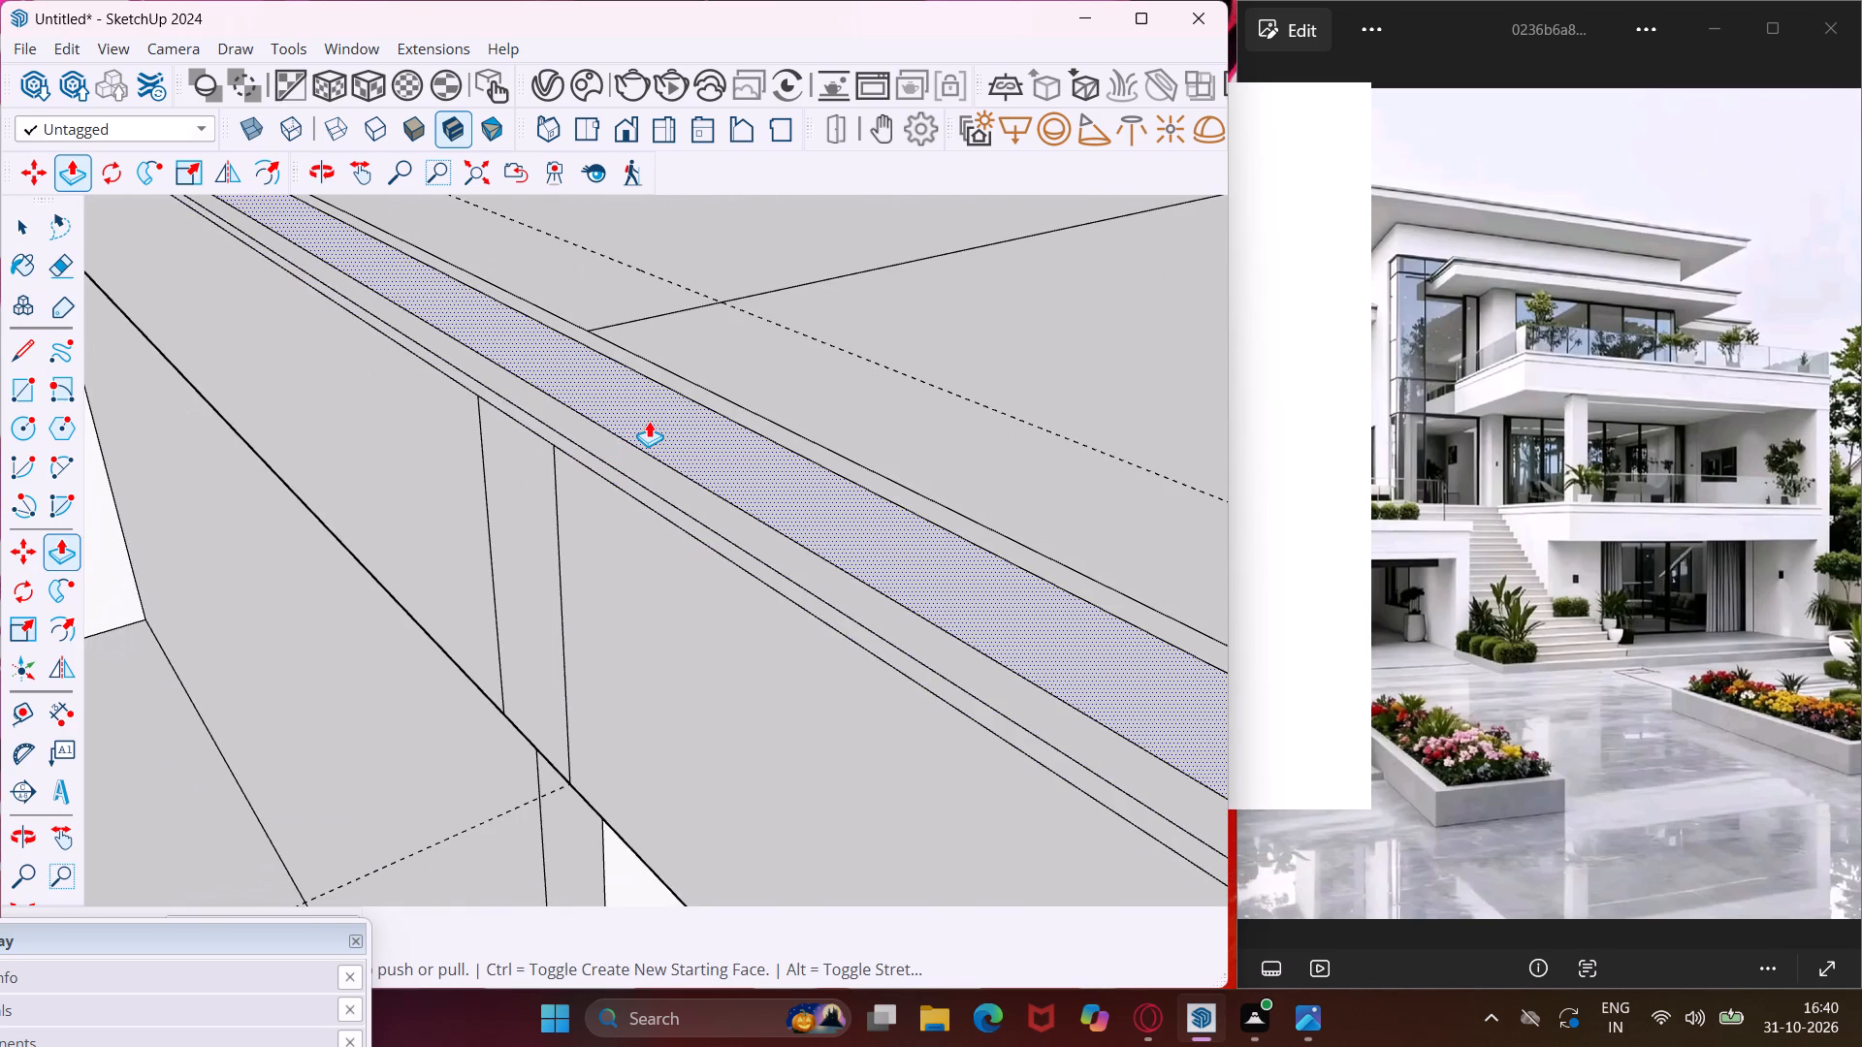
scroll(684, 394, up, 7)
double_click(696, 392)
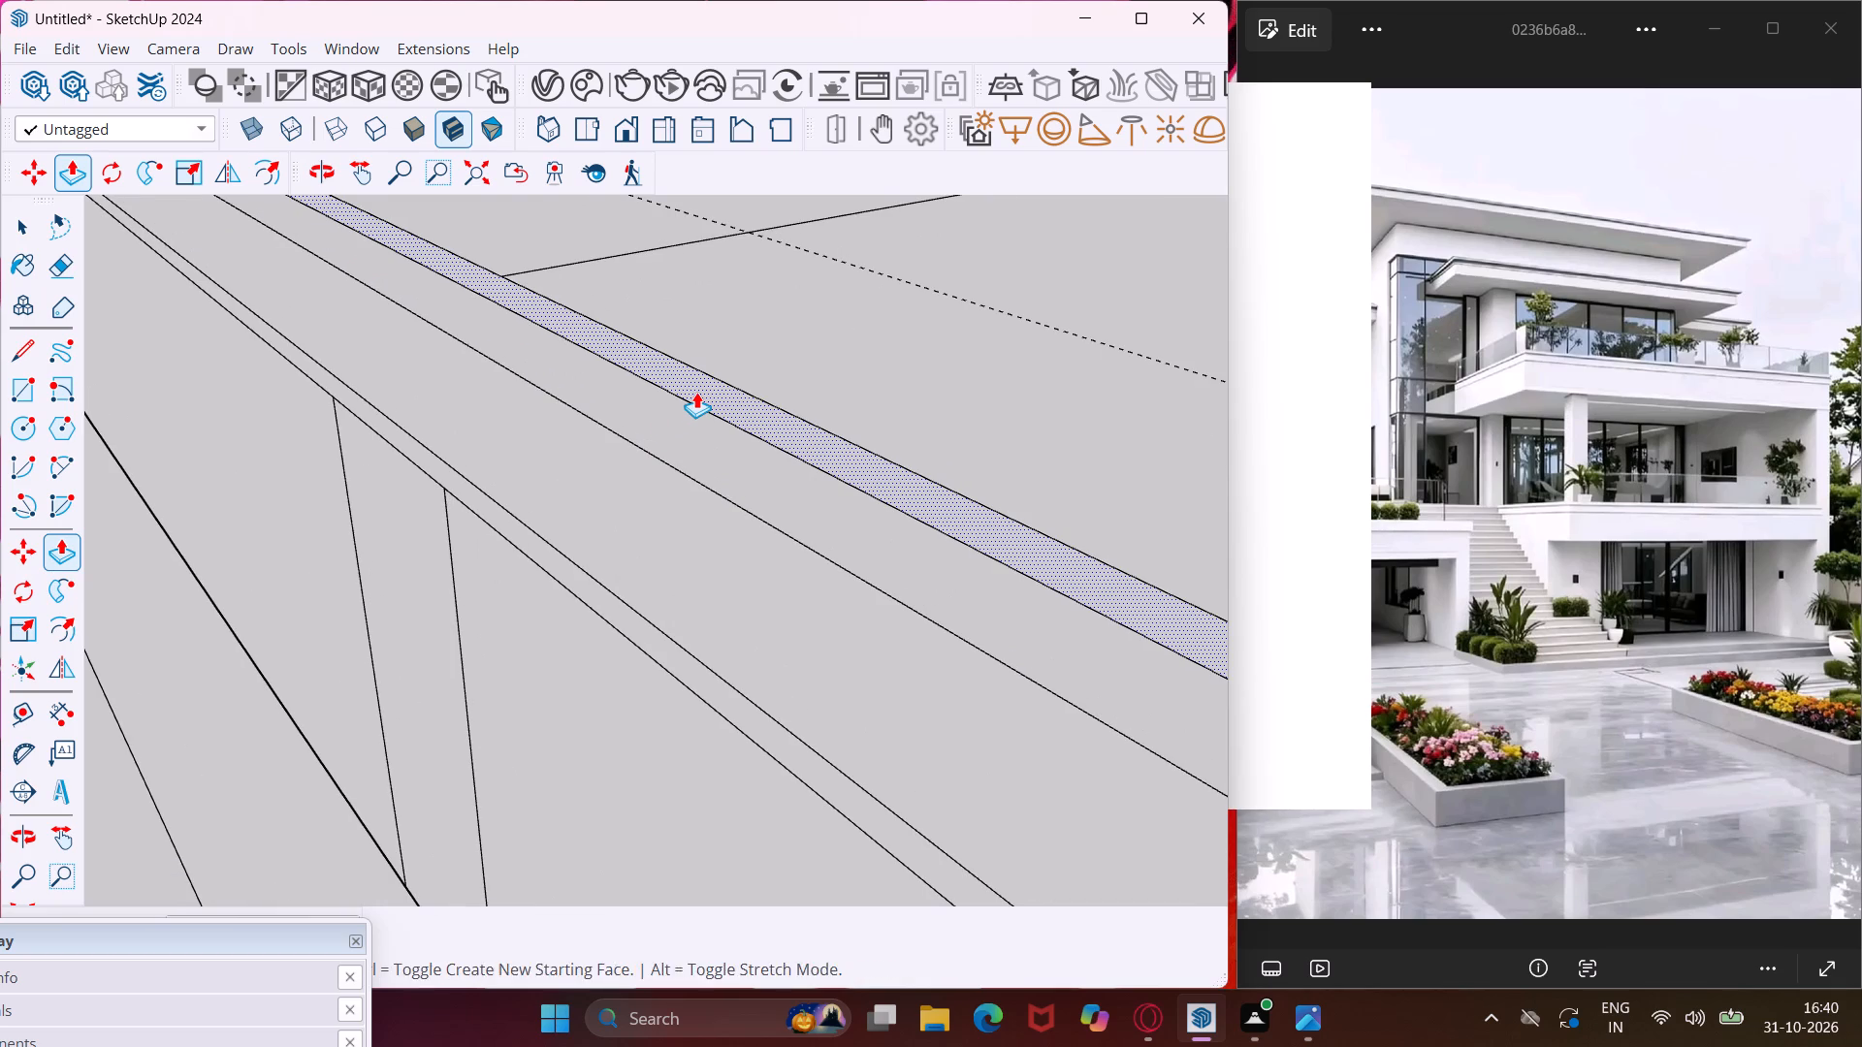
scroll(616, 476, down, 6)
scroll(473, 474, down, 5)
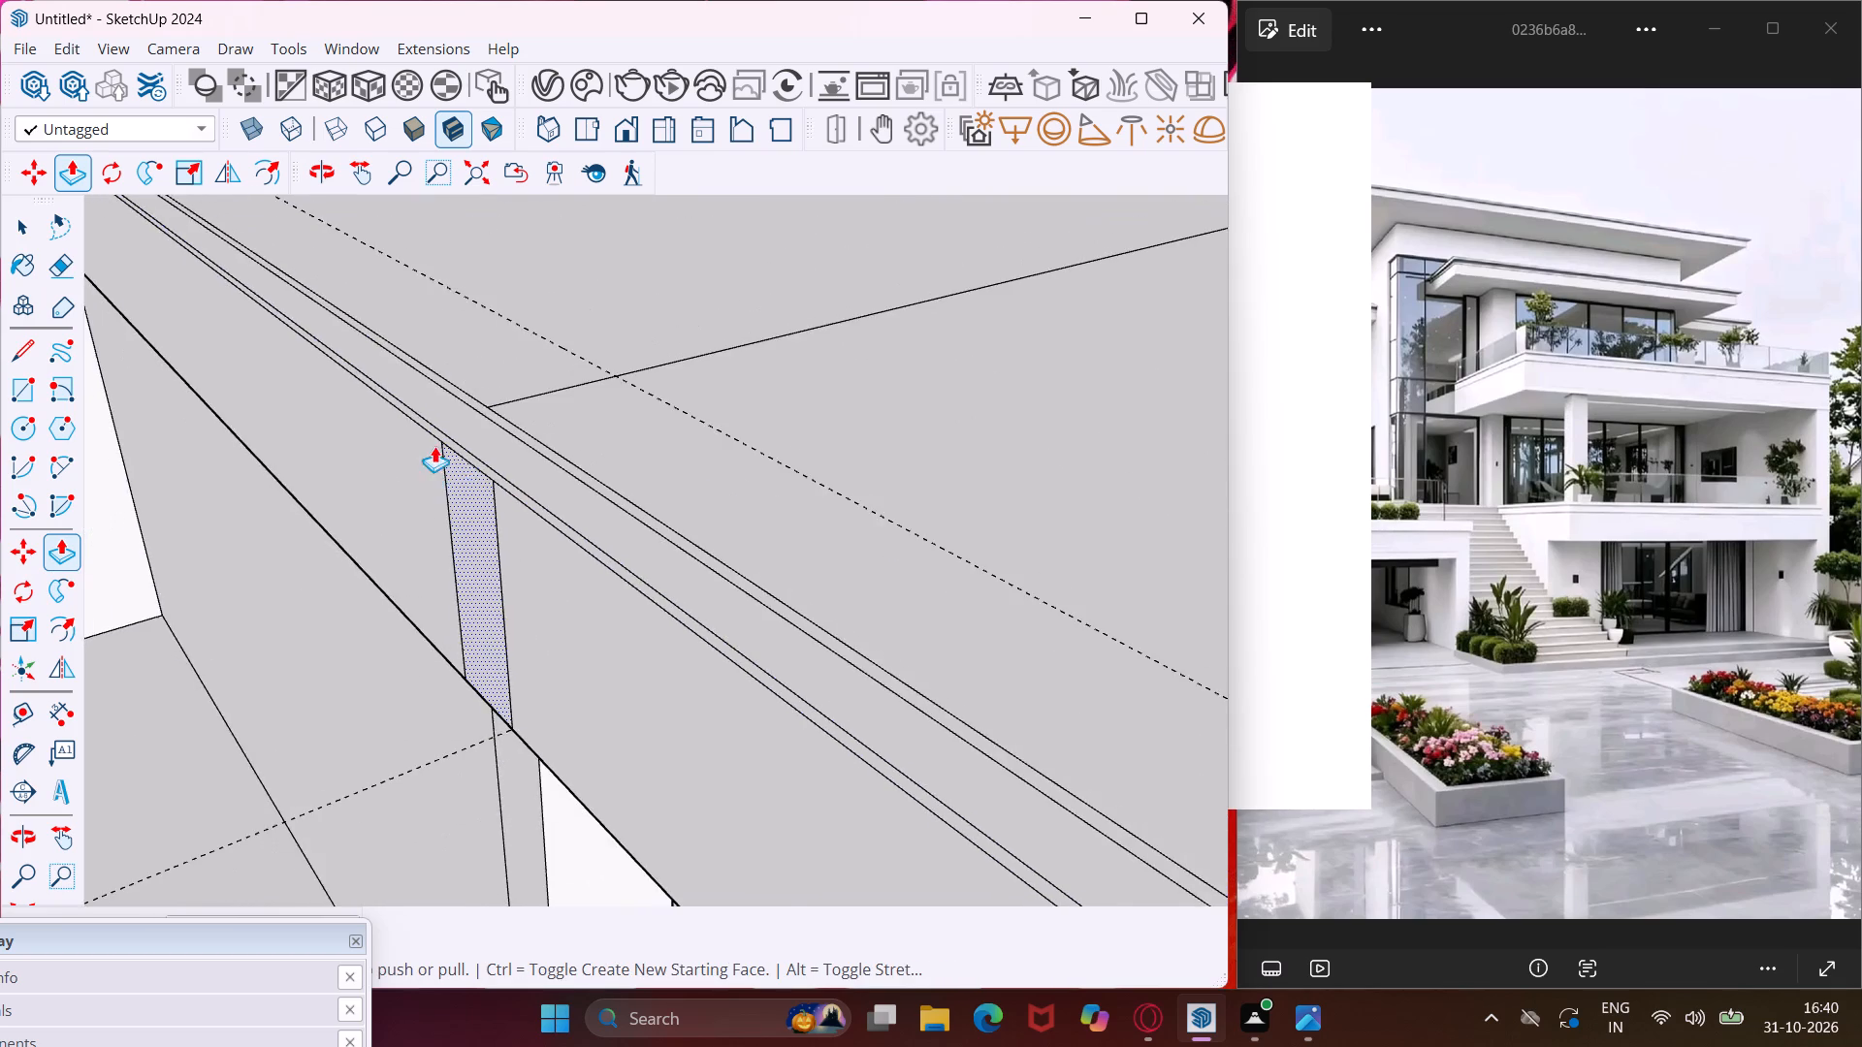
scroll(432, 444, down, 12)
scroll(409, 366, down, 5)
key(Escape)
key(space)
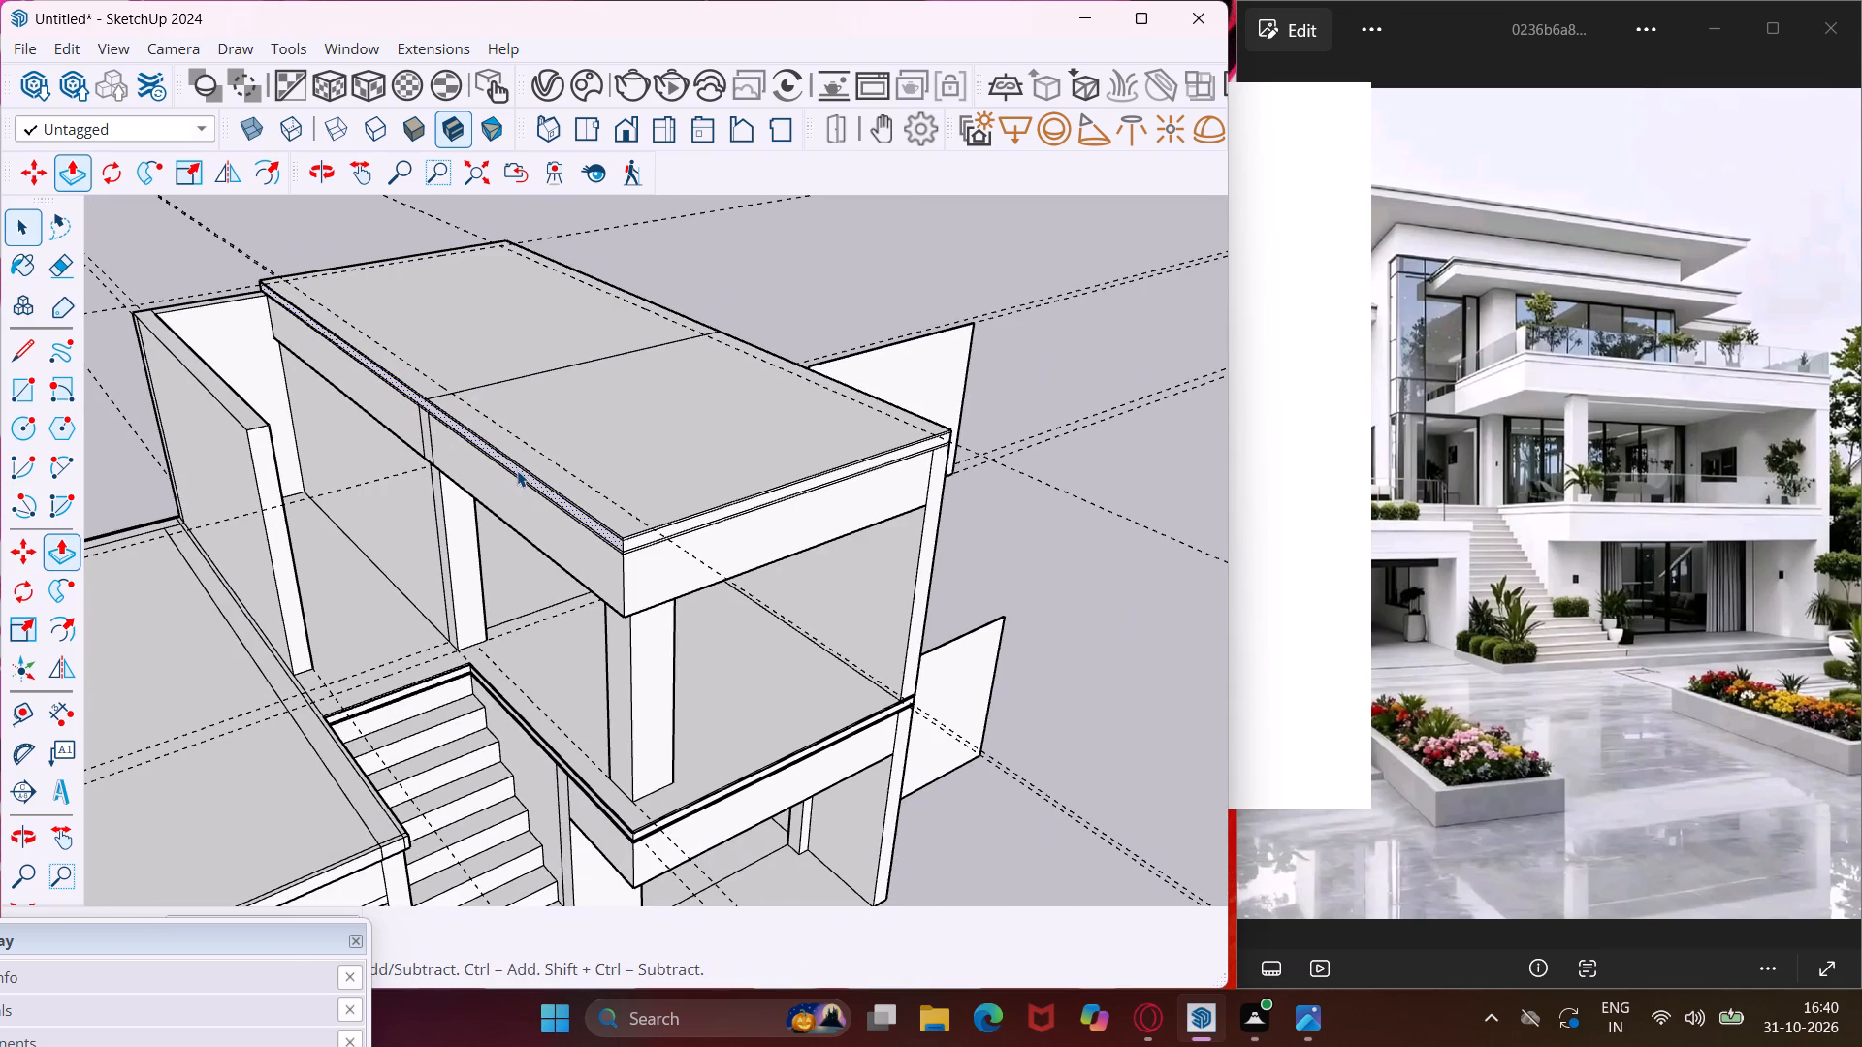
Select both segments of the dividing line across the roof slab and copy them 9" along the slab's long edge.
scroll(488, 349, up, 2)
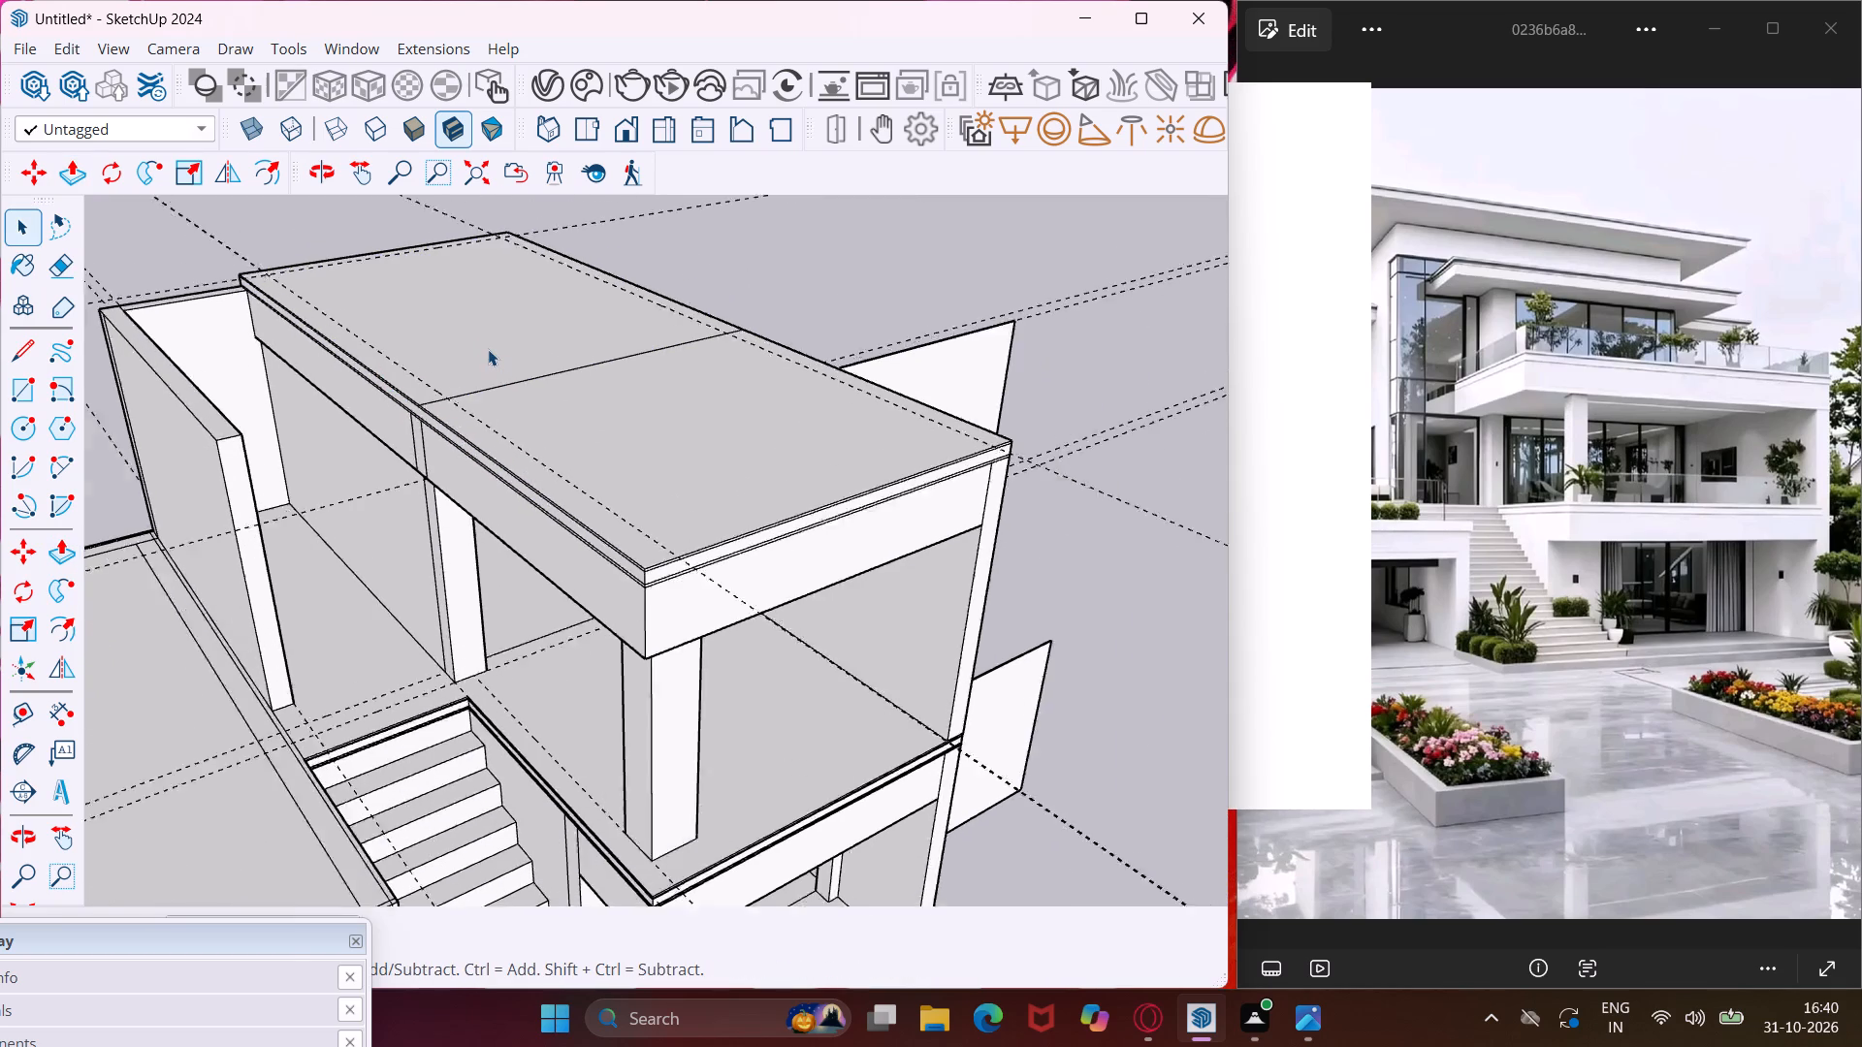
scroll(488, 349, up, 4)
middle_drag(489, 352, 1000, 529)
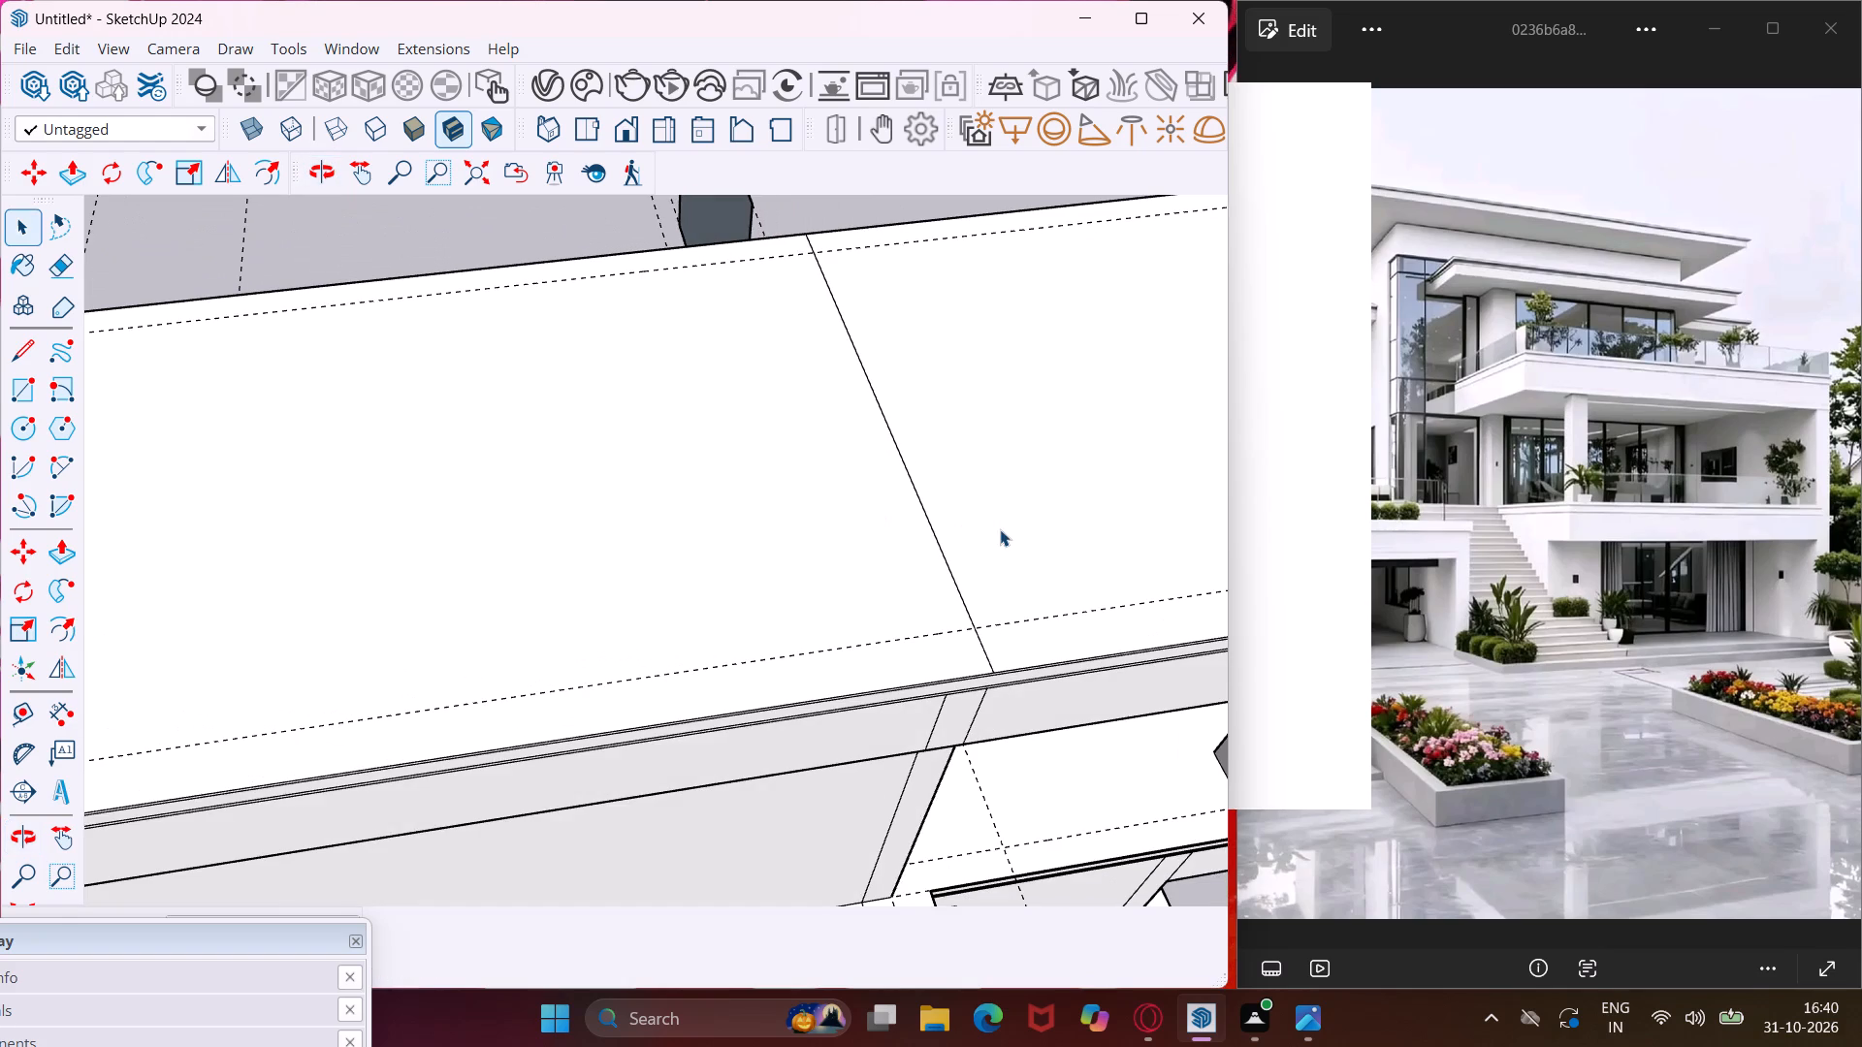
scroll(1002, 690, up, 3)
click(982, 645)
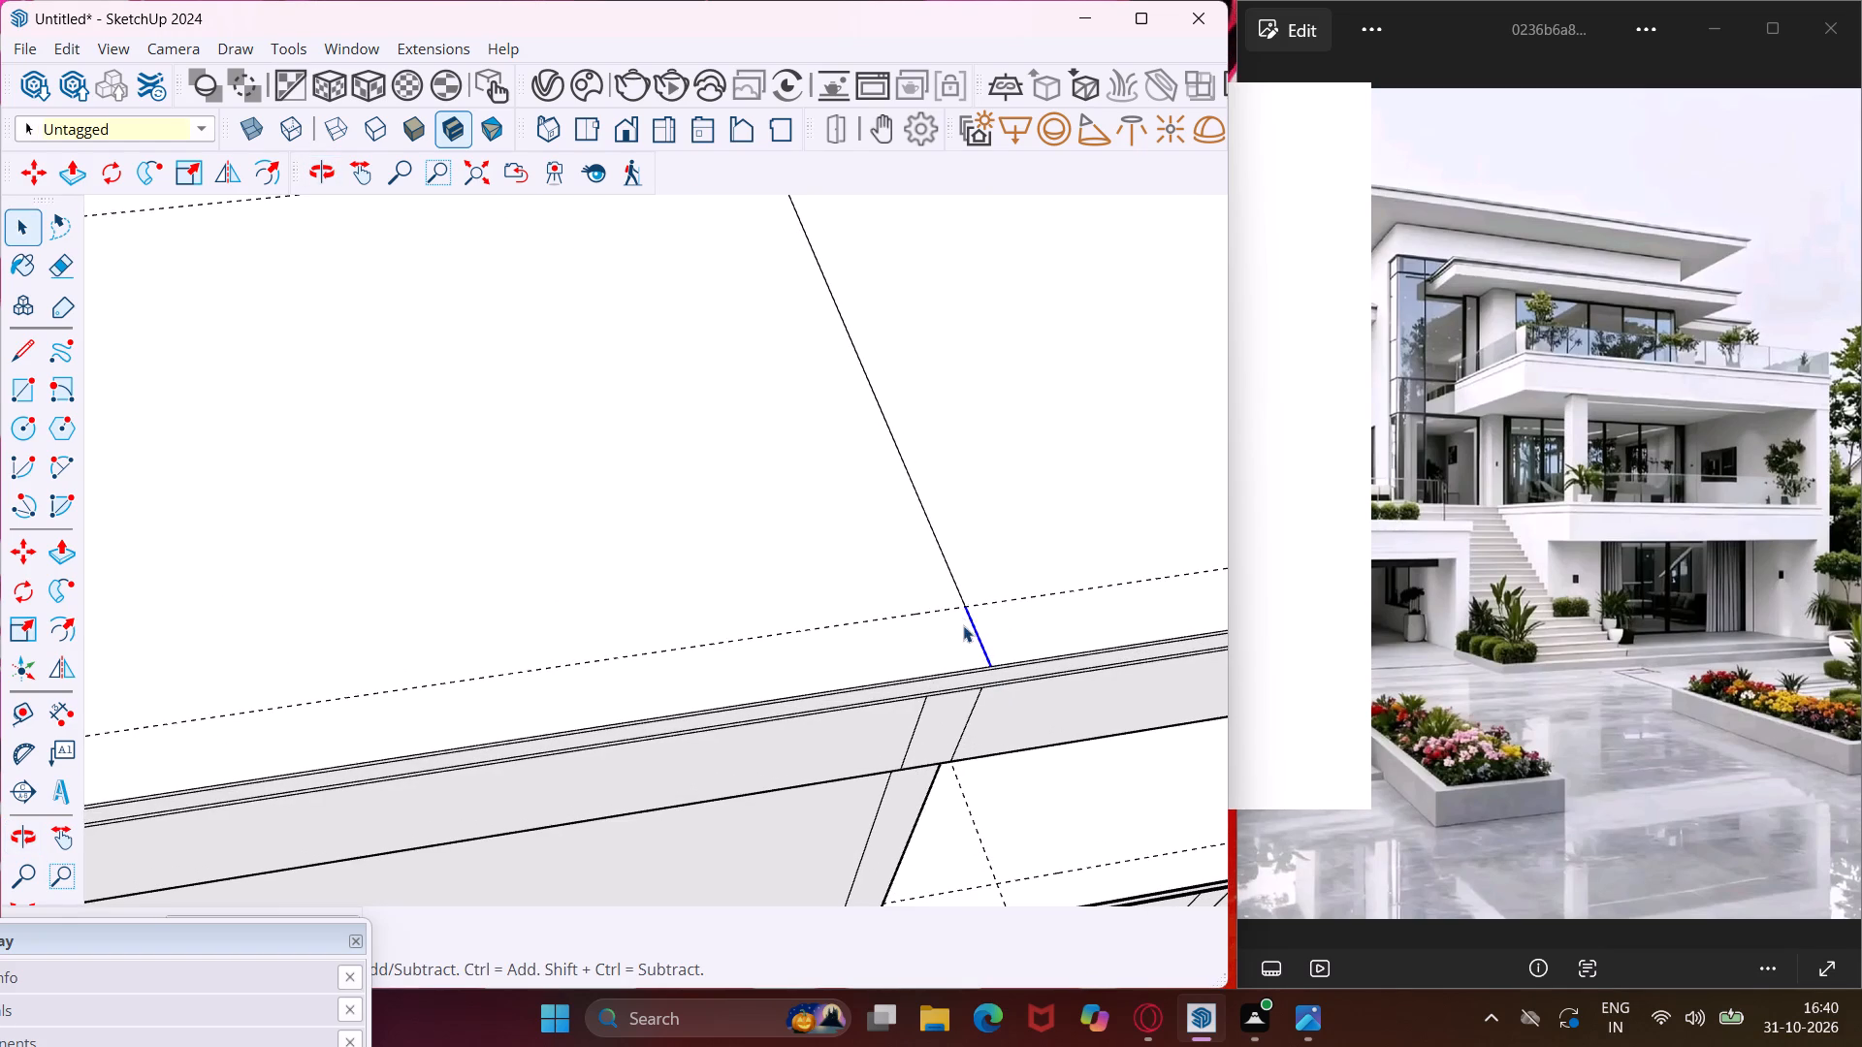
scroll(962, 621, up, 9)
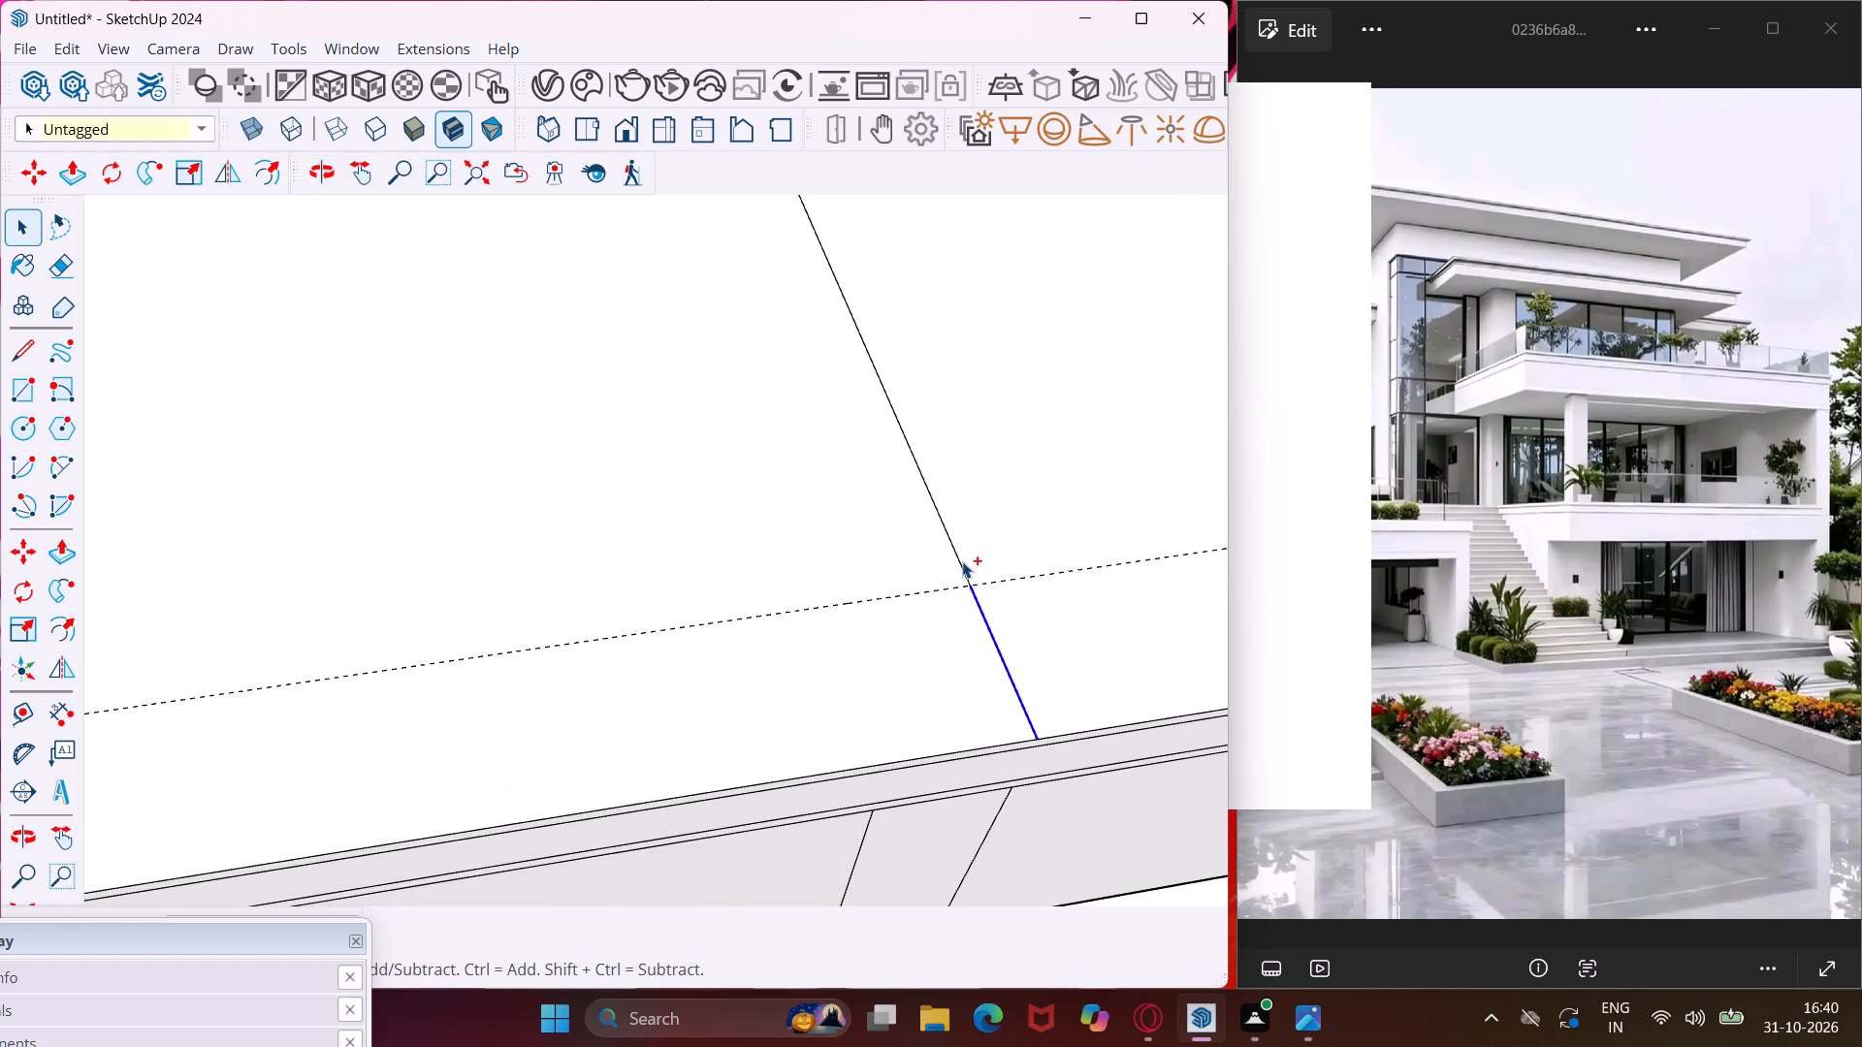
ctrl+click(960, 560)
key(m)
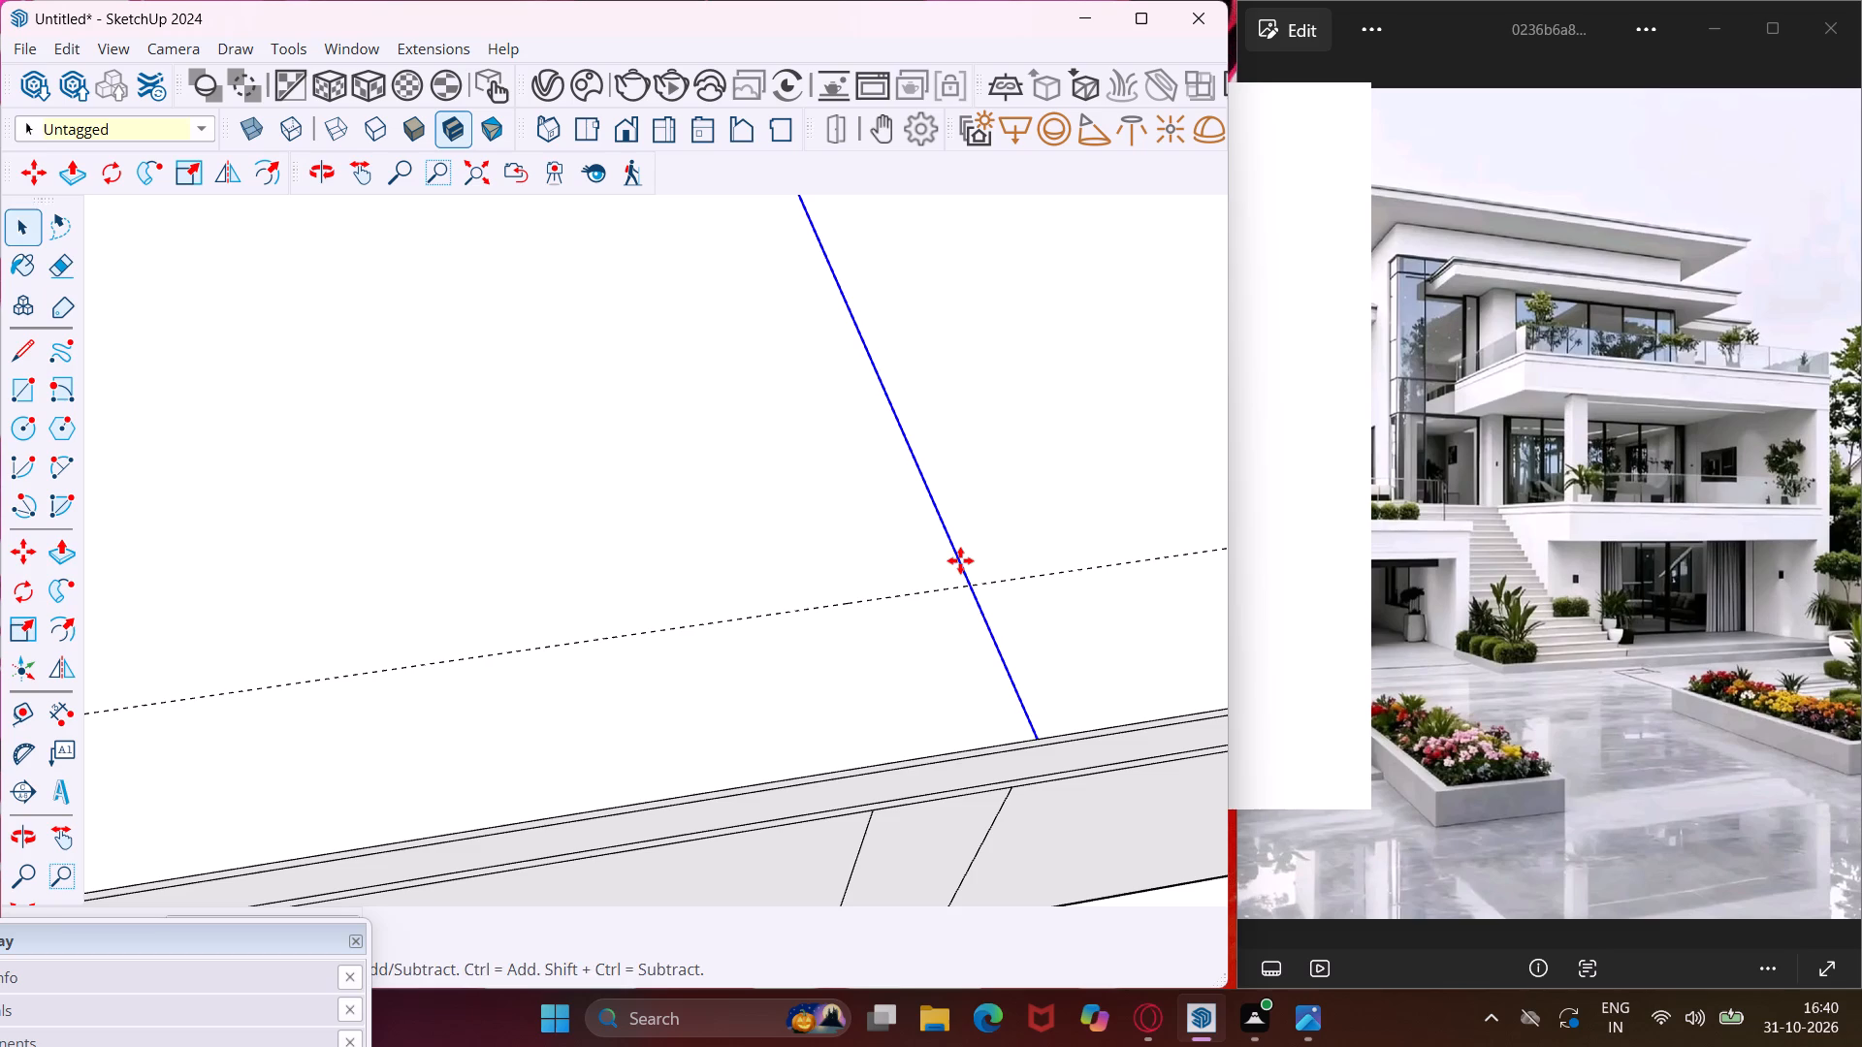
scroll(1030, 719, up, 4)
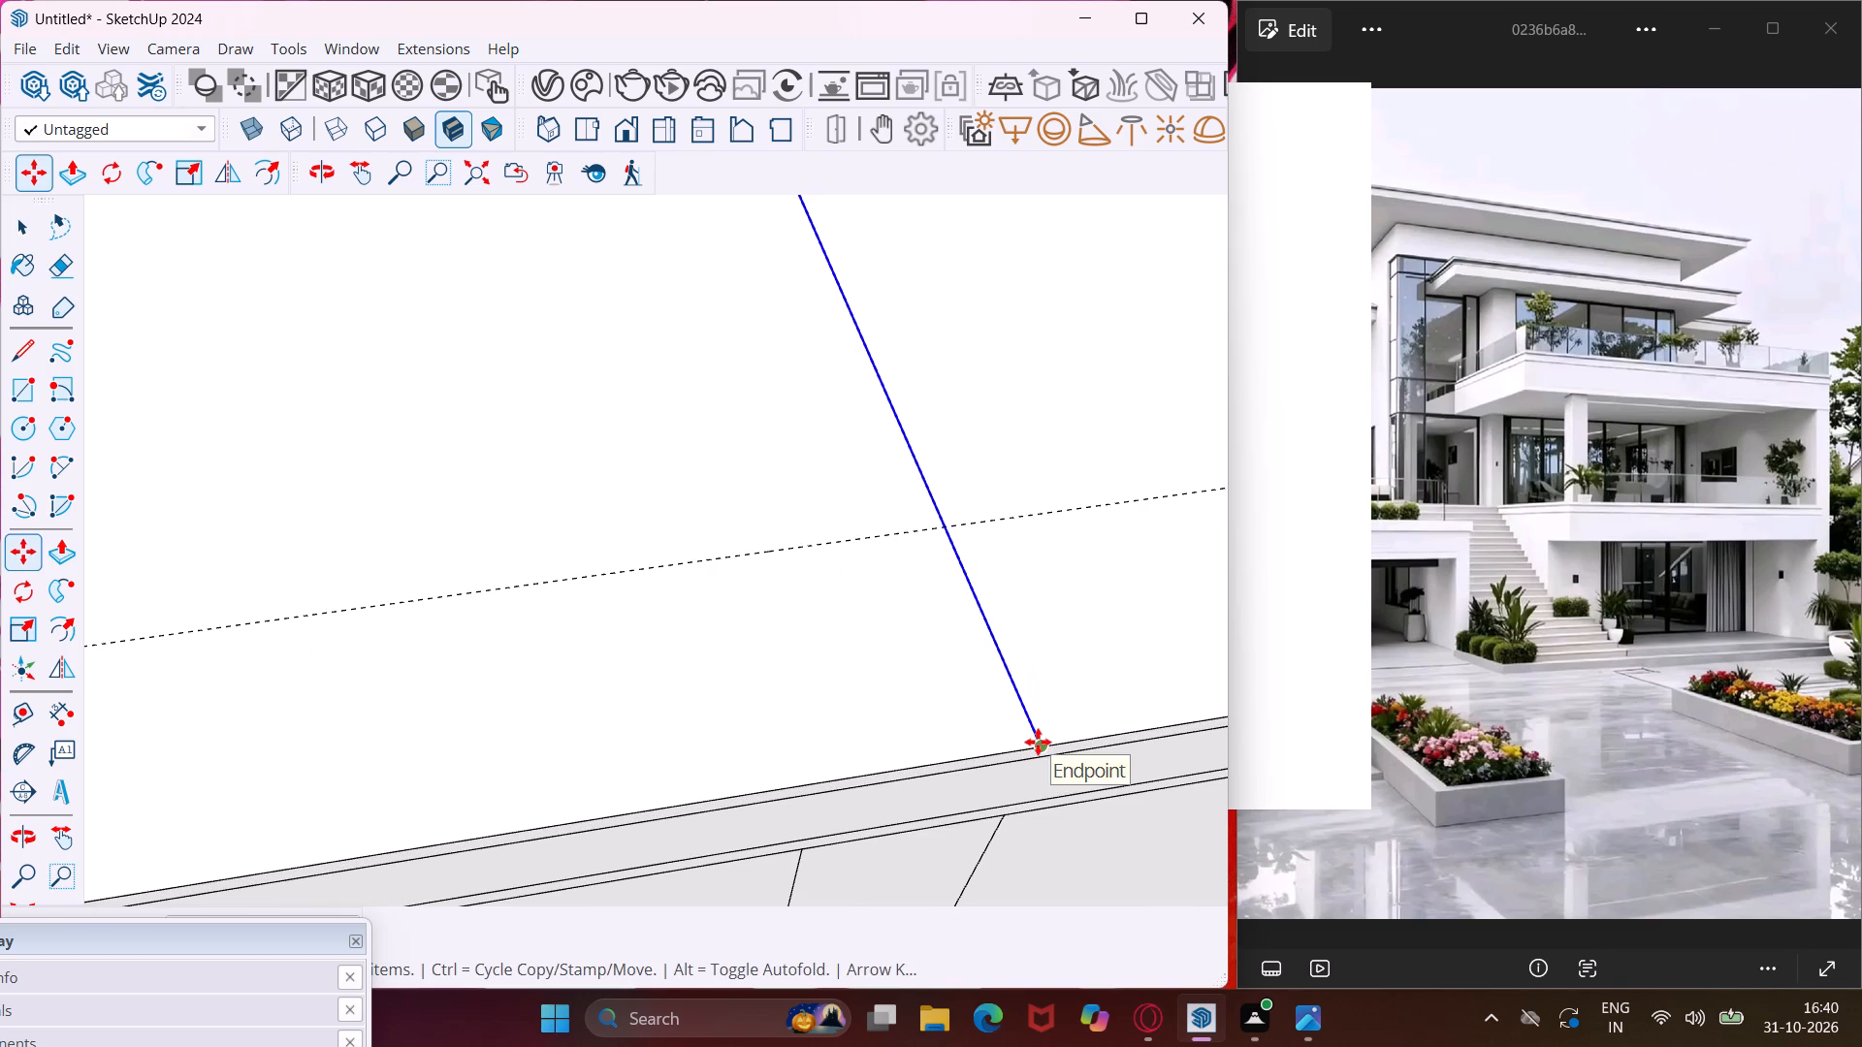
click(1040, 744)
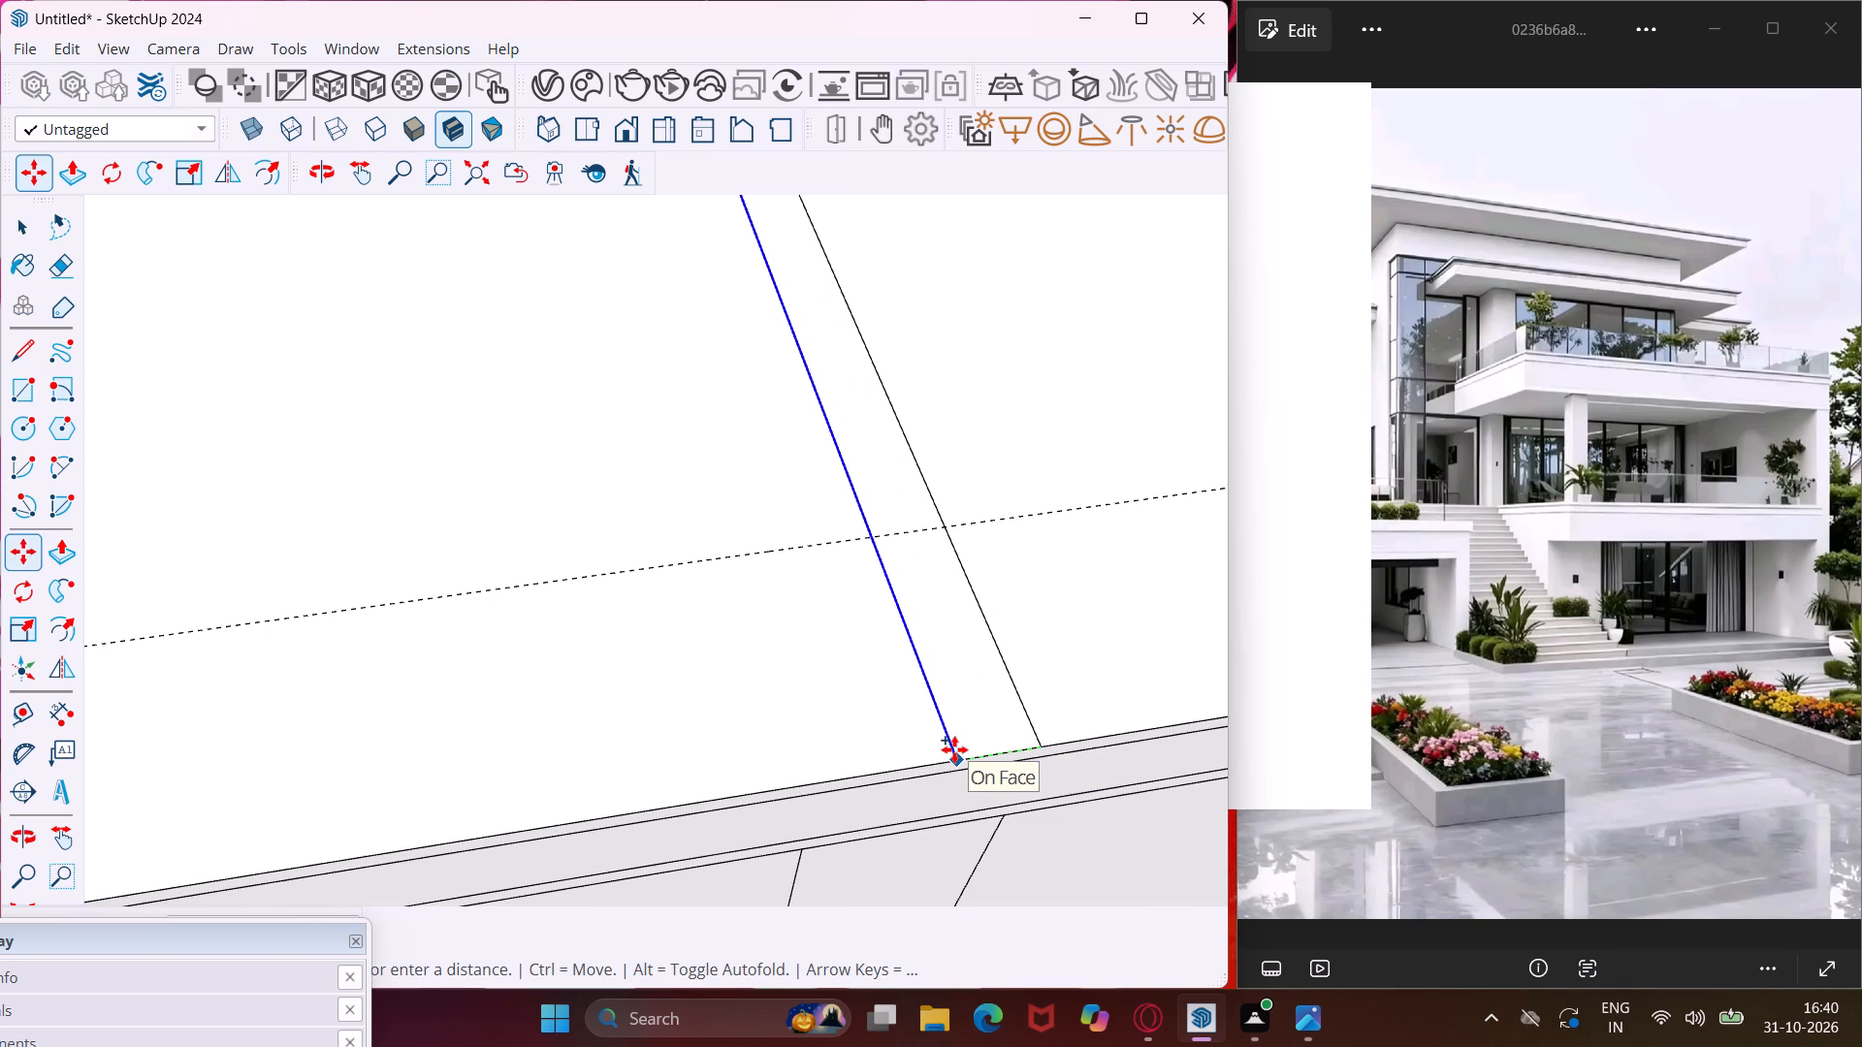
text(9")
key(Return)
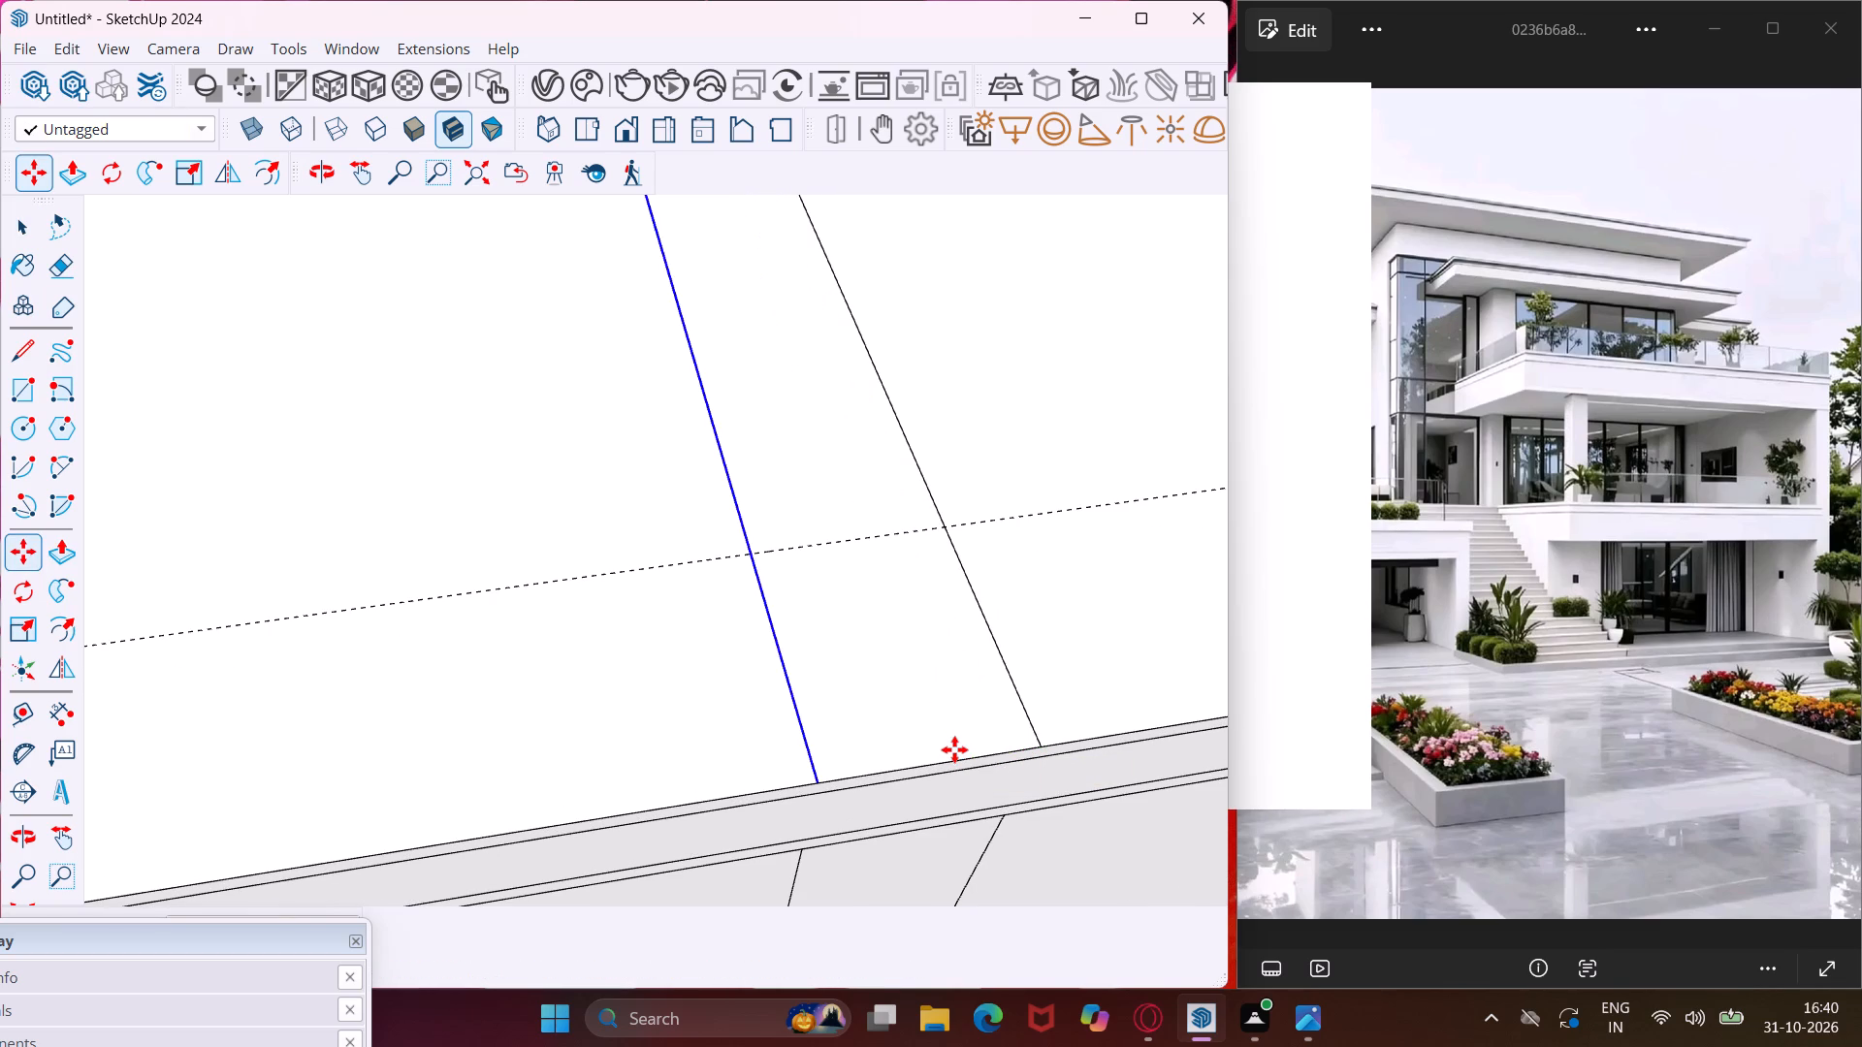
key(Escape)
key(space)
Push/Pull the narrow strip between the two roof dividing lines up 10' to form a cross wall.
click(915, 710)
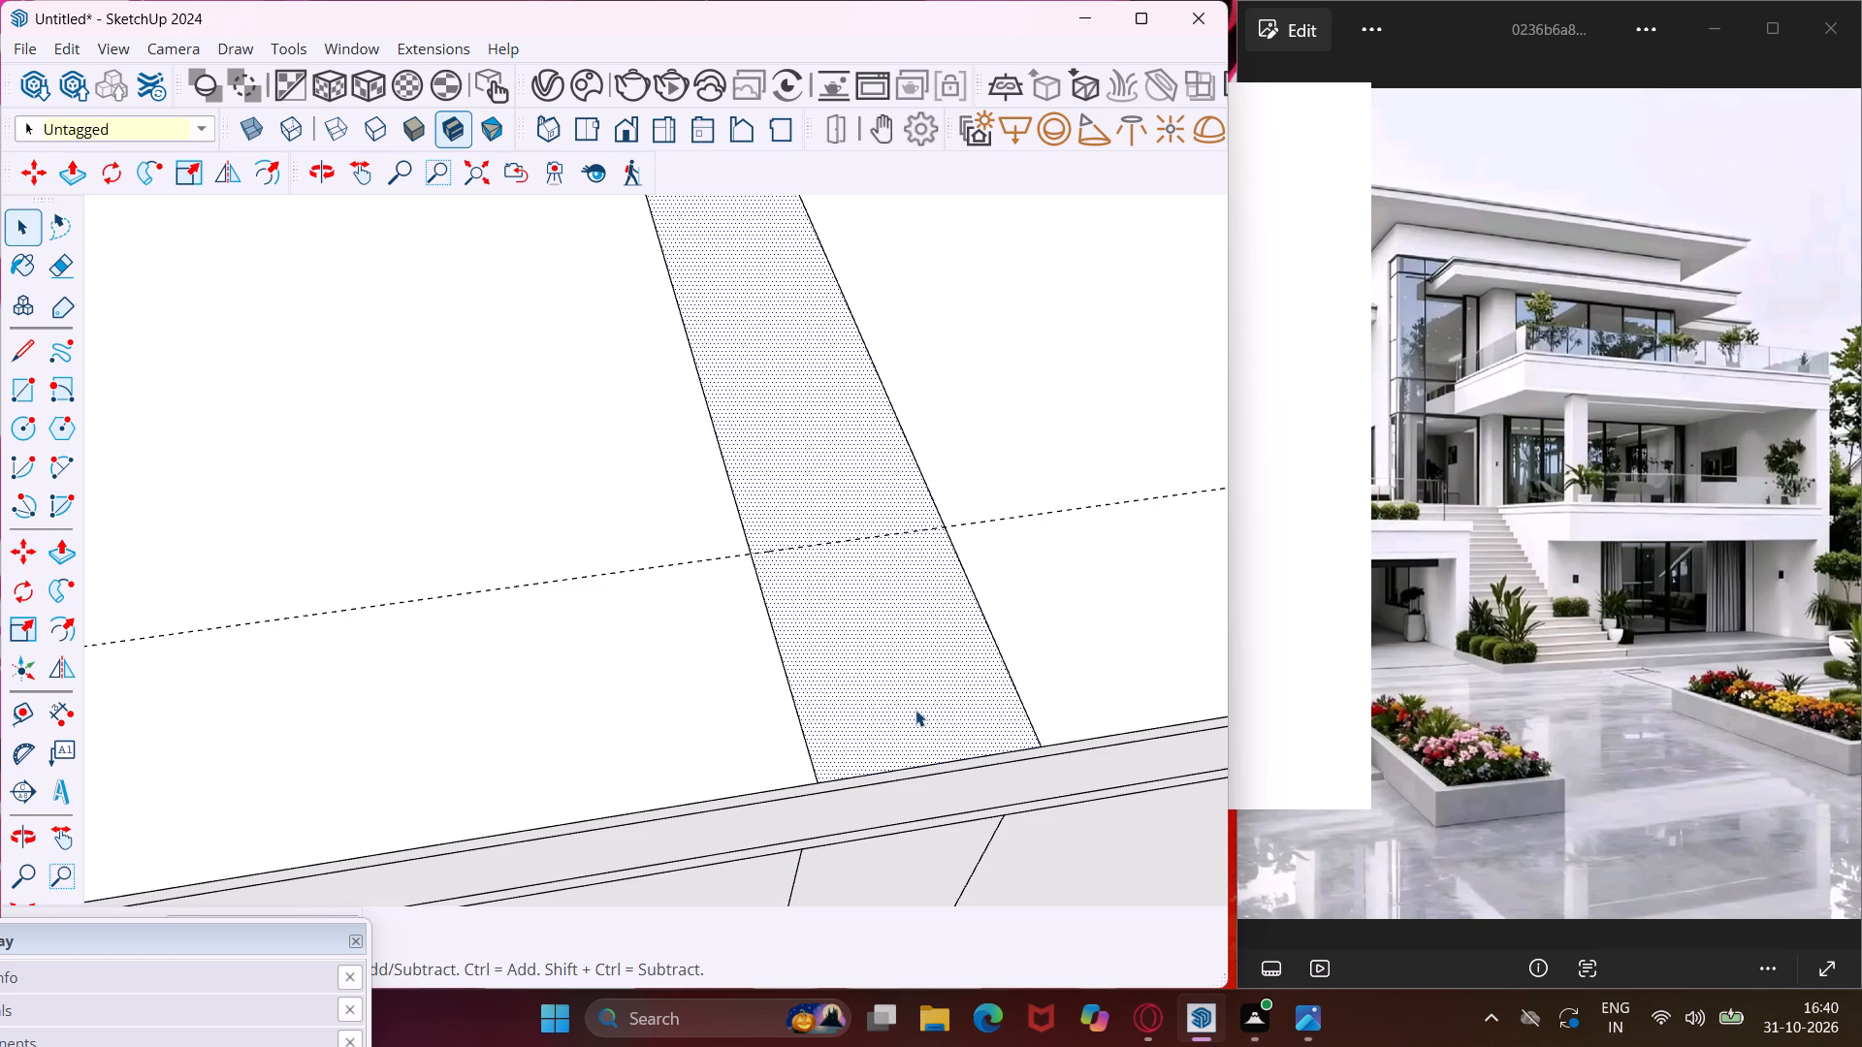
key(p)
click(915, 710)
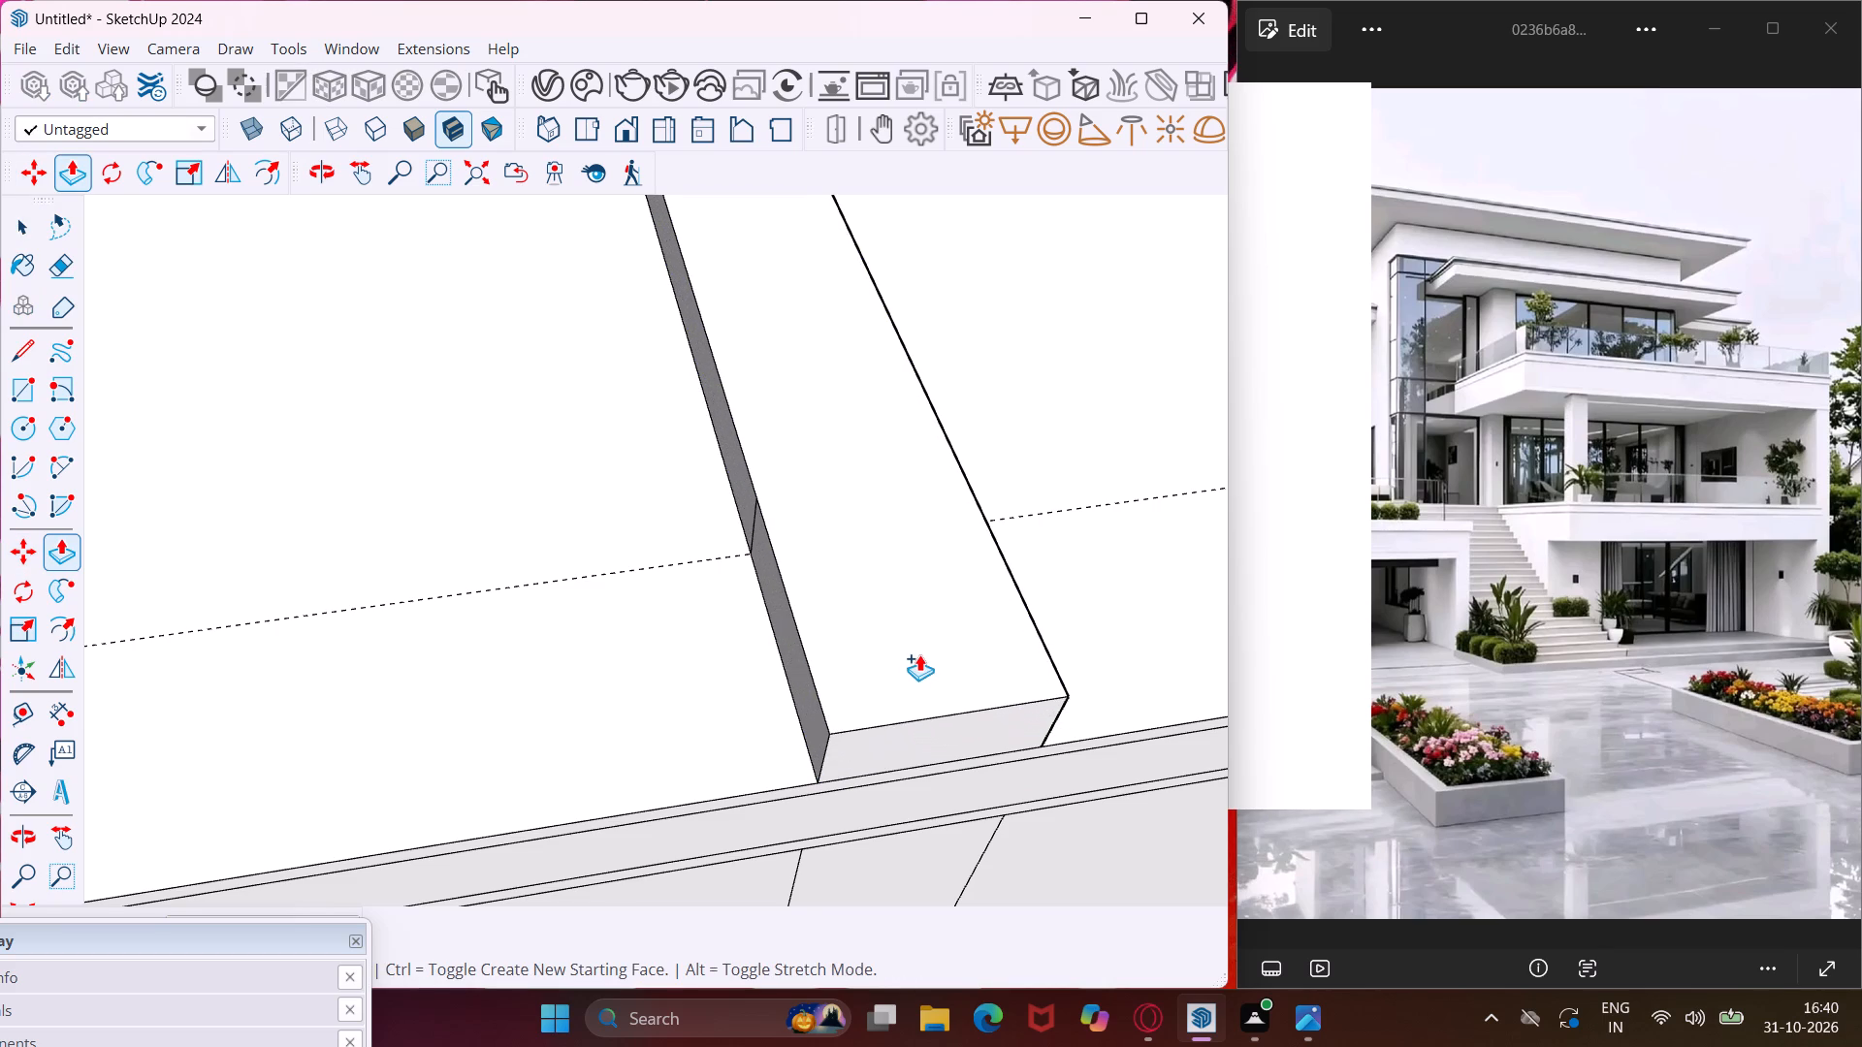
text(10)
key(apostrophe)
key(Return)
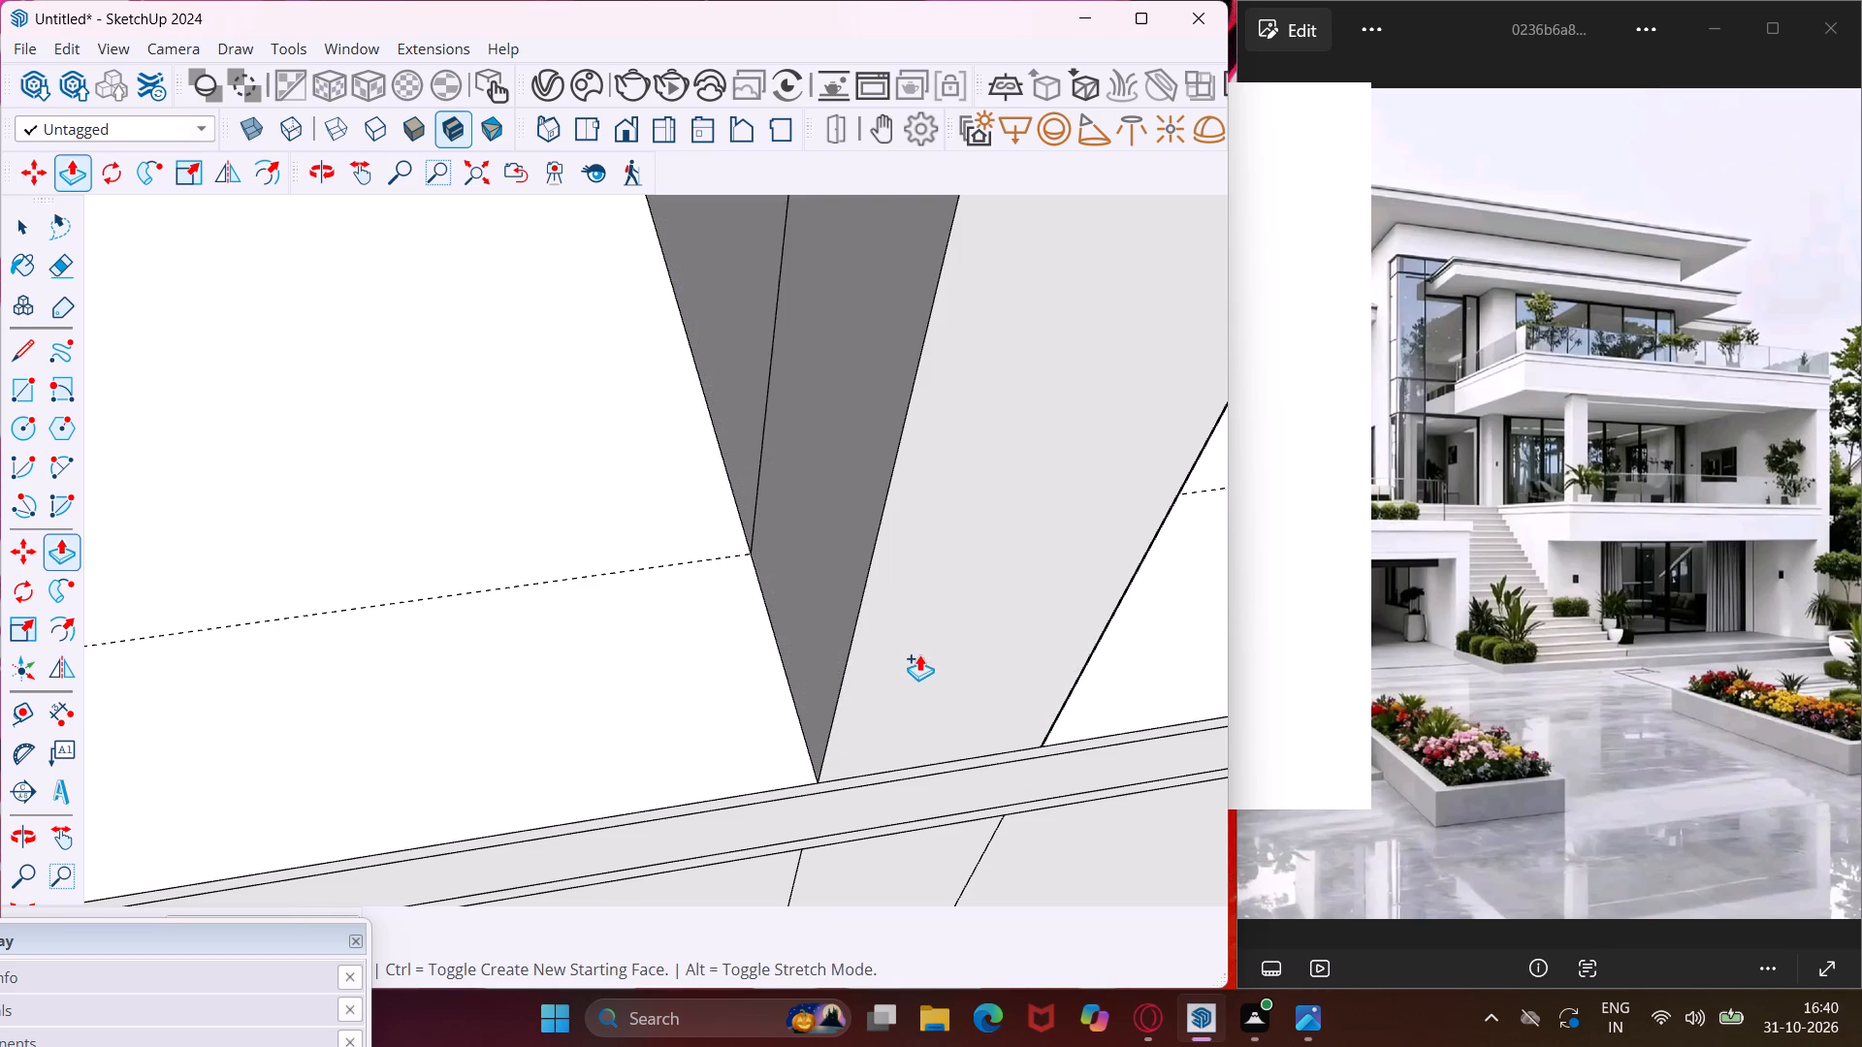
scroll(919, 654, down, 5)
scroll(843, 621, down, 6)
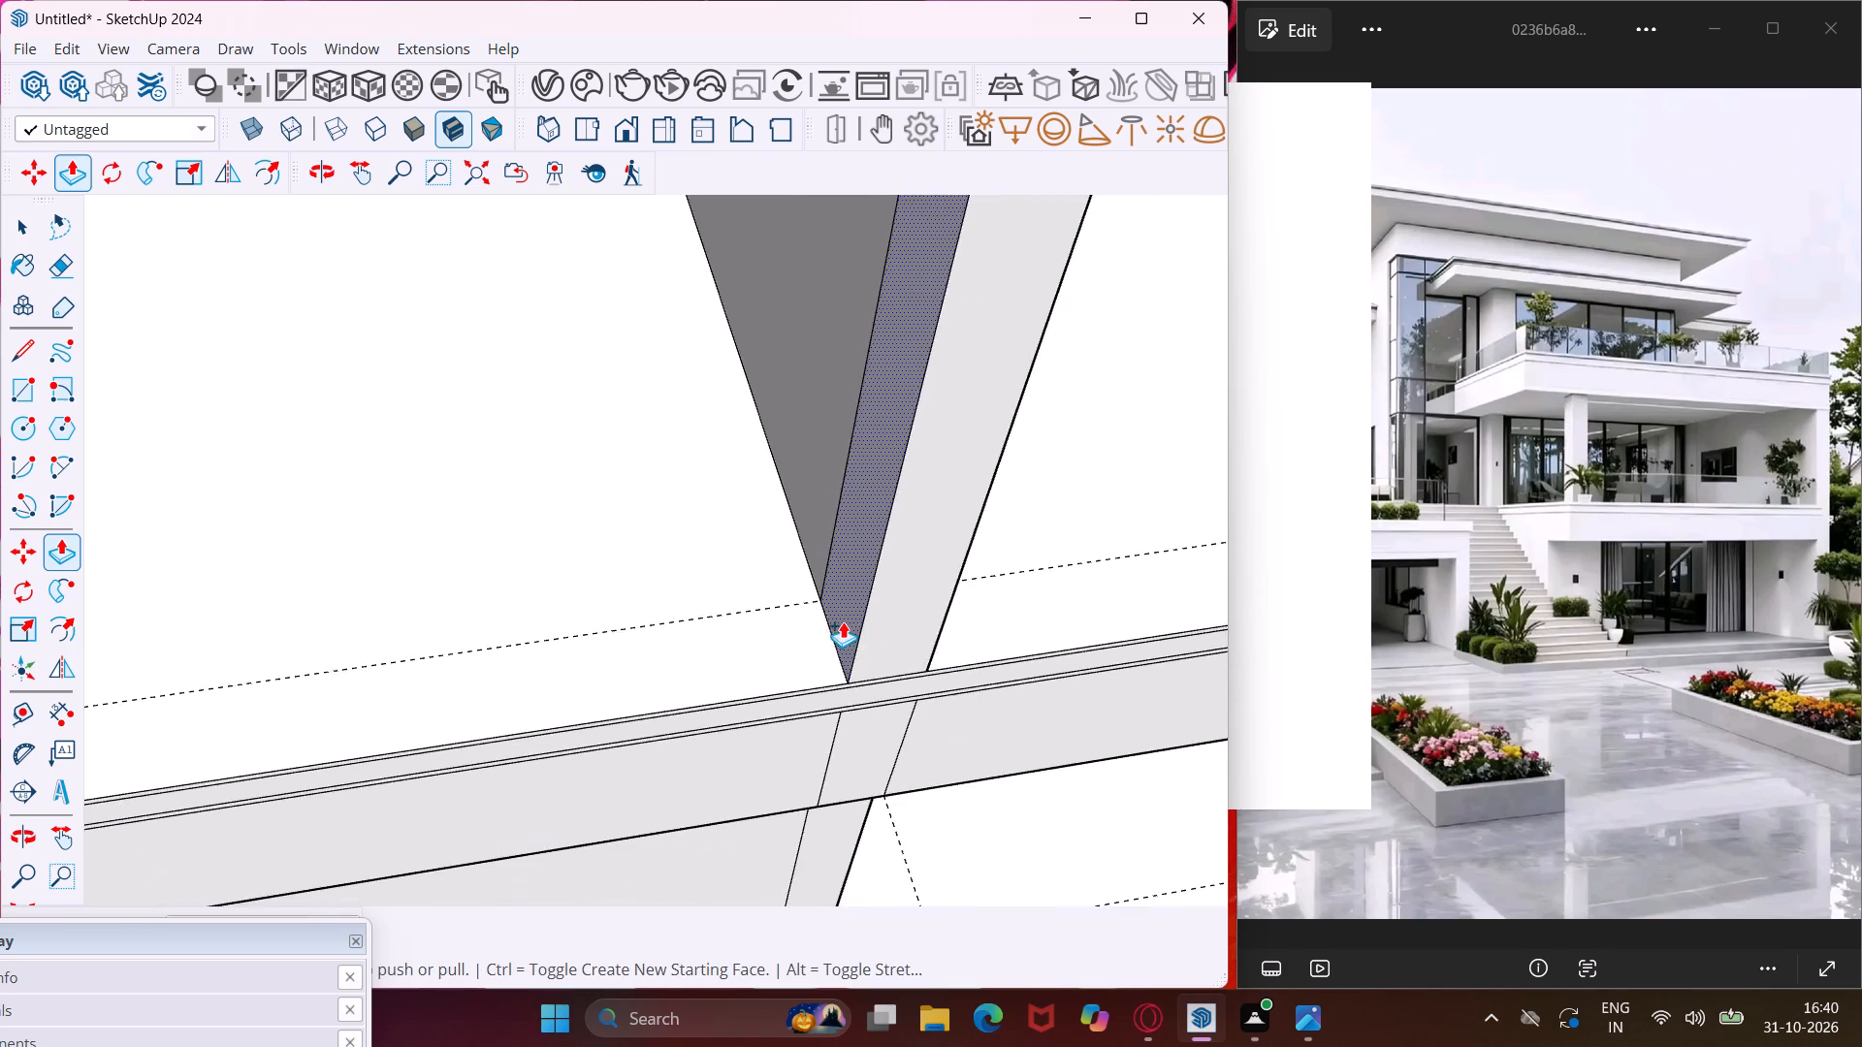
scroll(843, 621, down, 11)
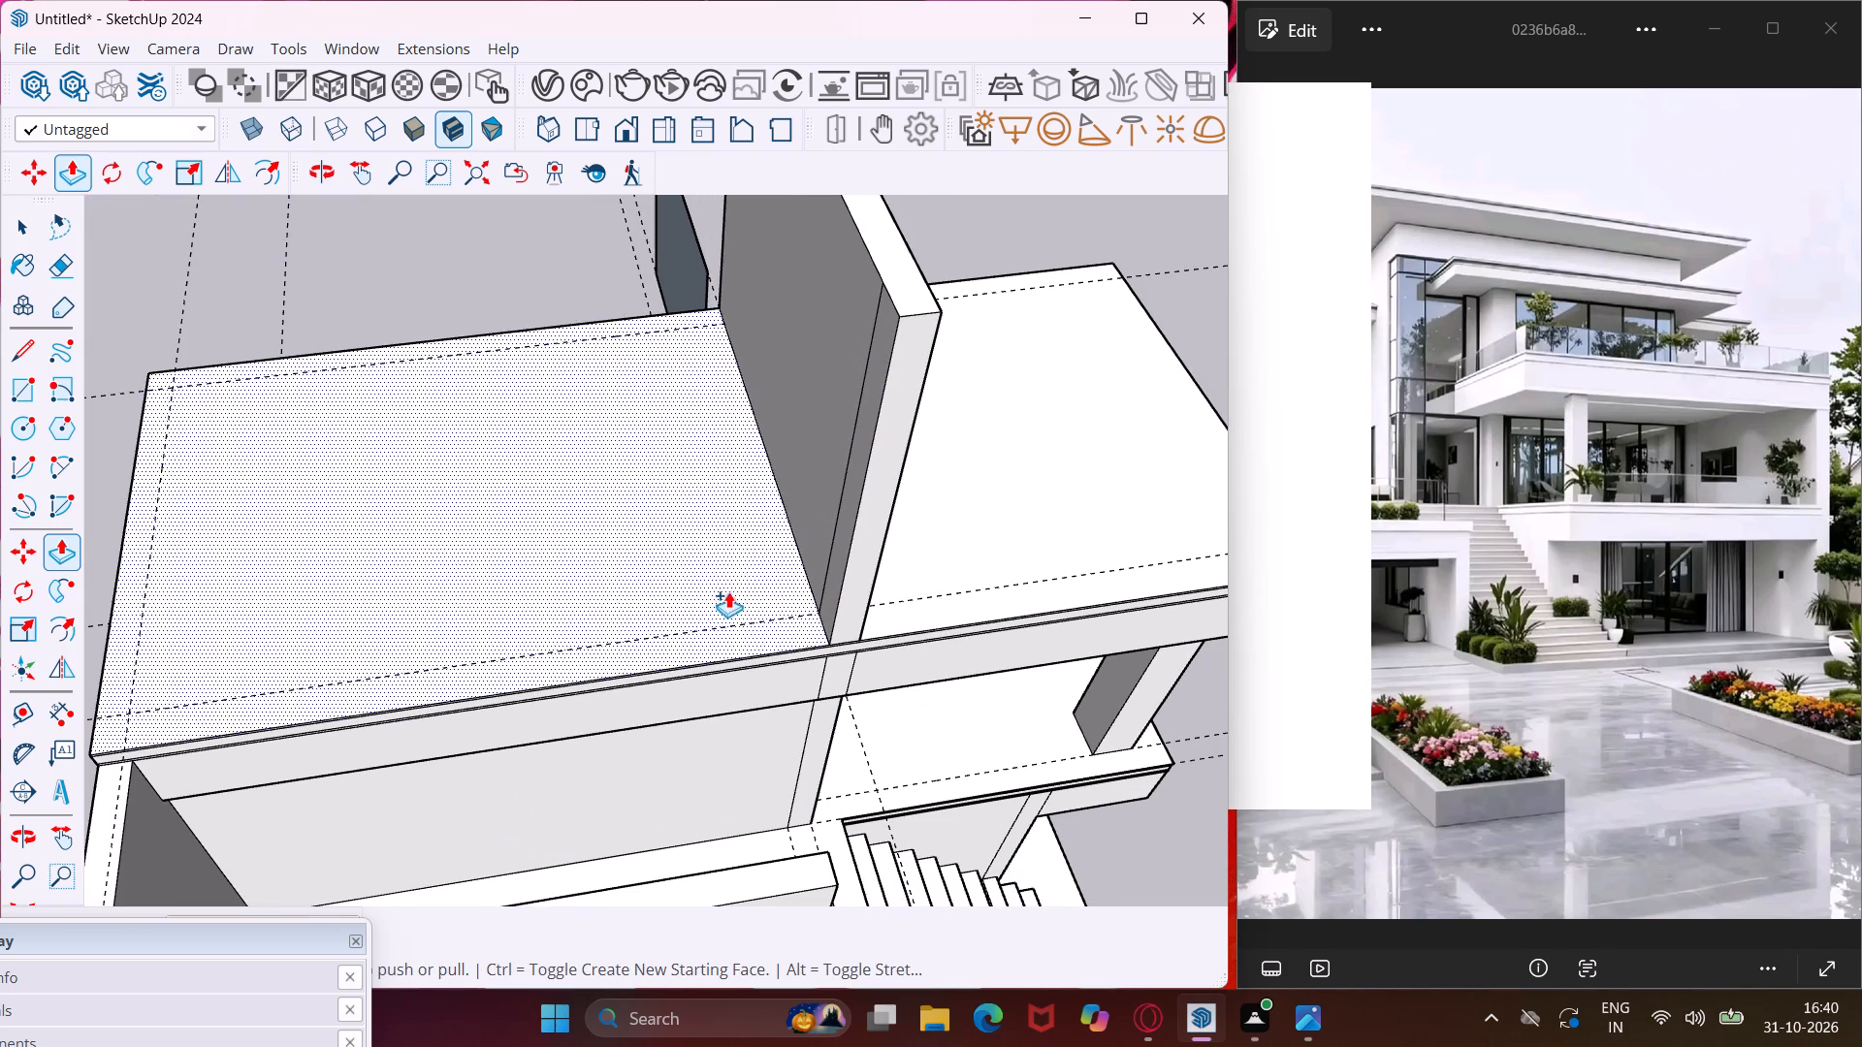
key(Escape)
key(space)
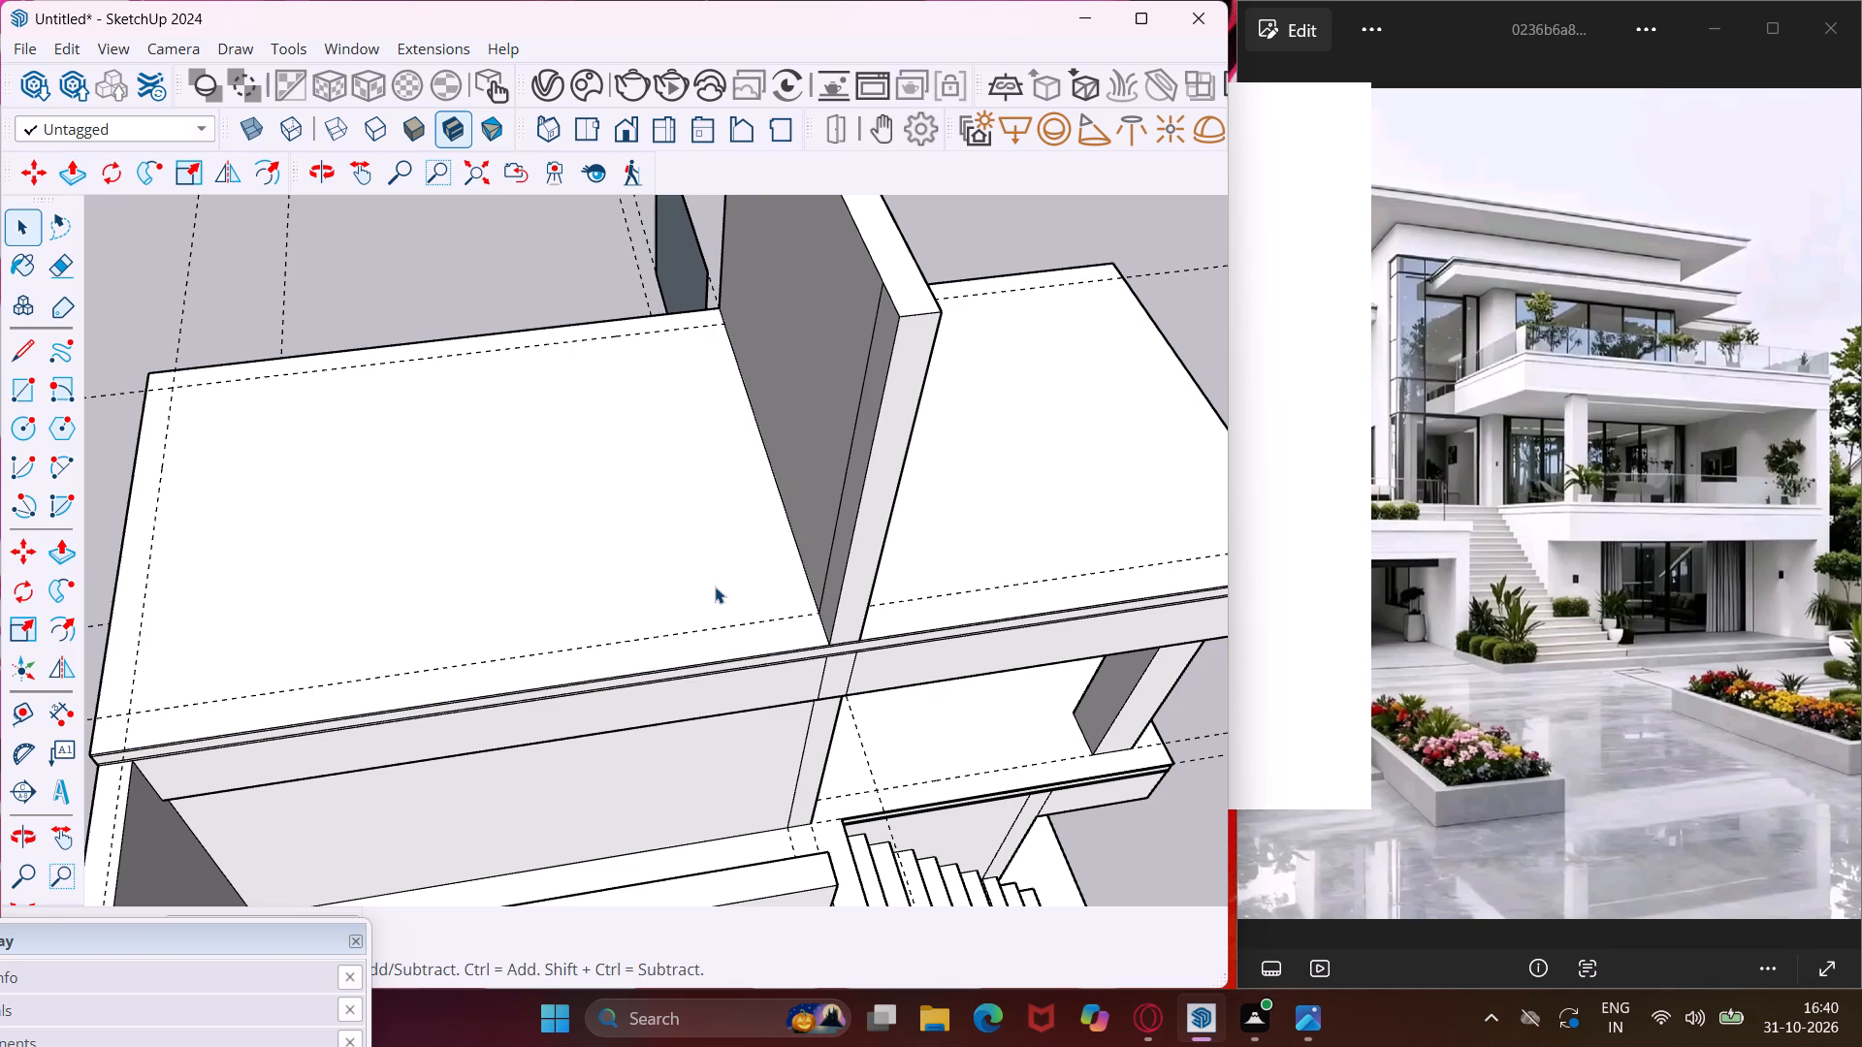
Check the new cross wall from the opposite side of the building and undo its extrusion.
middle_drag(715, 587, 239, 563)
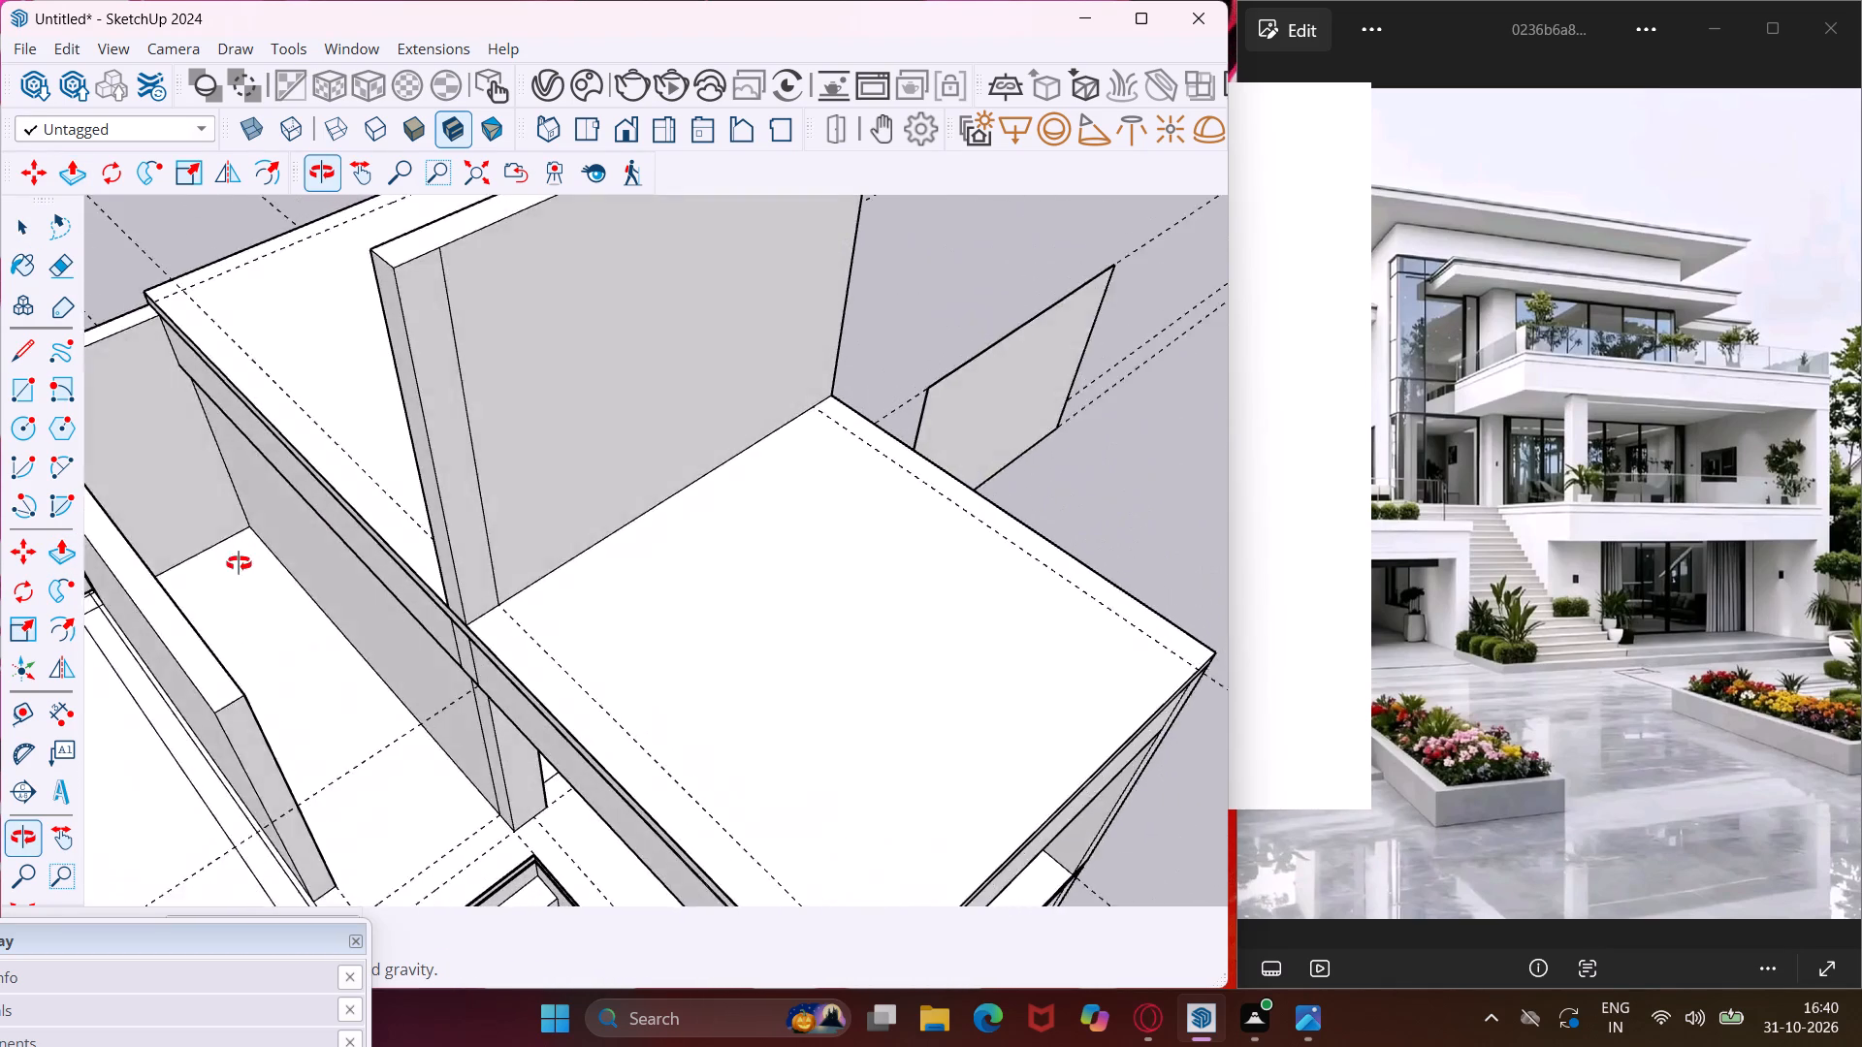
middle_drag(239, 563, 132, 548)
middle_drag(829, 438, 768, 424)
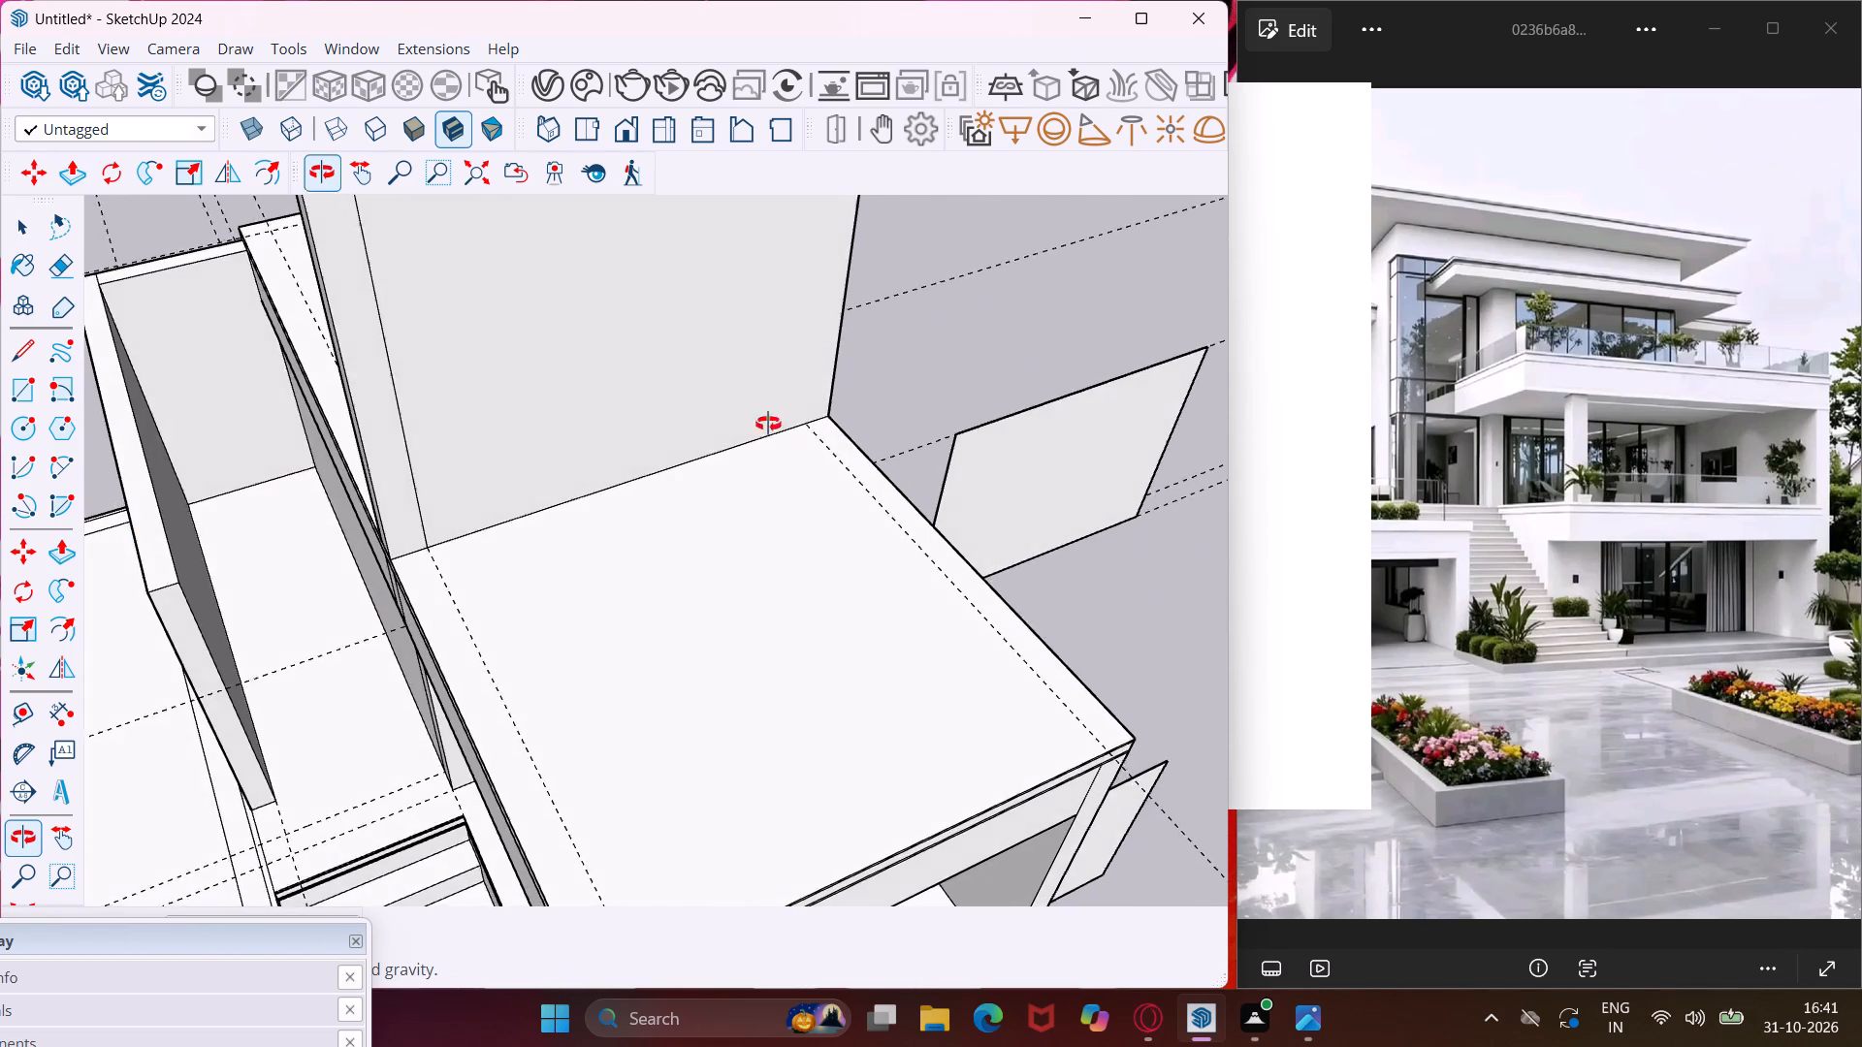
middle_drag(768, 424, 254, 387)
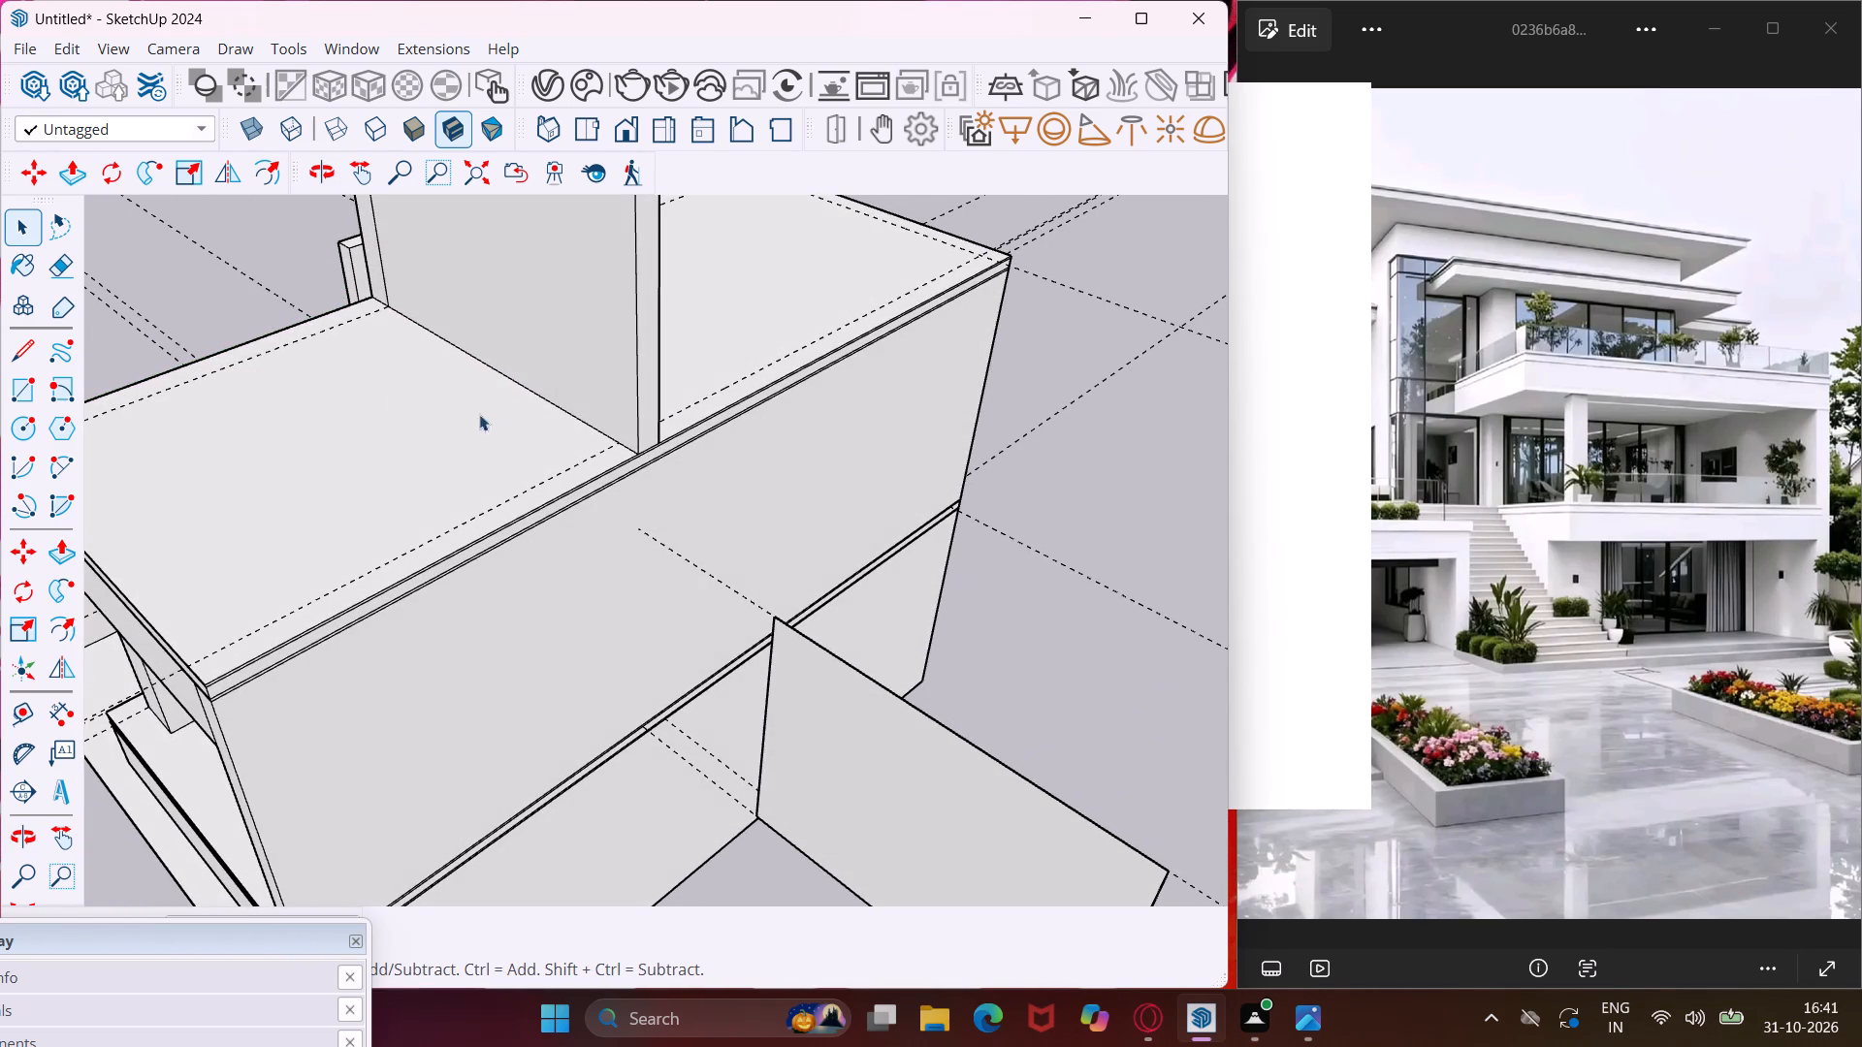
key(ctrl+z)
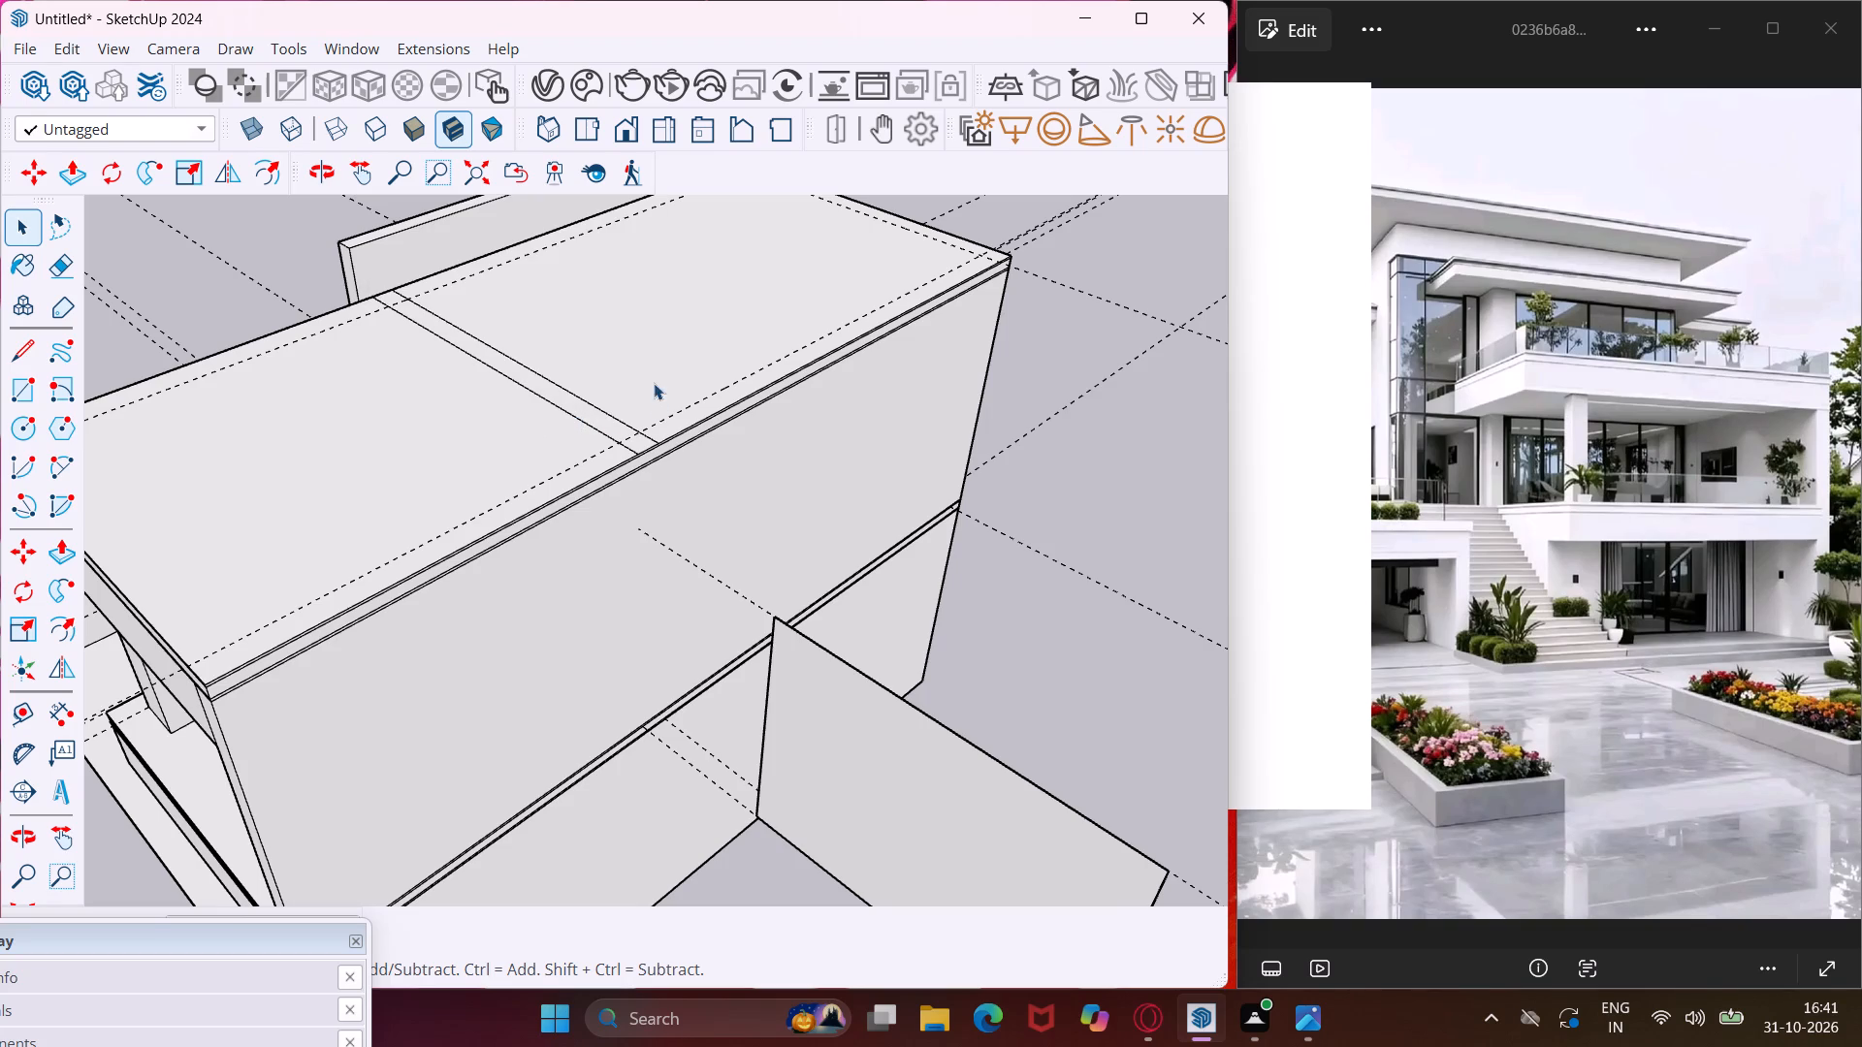
Draw a line across the 9" roof strip and extend it straight to the slab's short edge away from the front columns.
scroll(604, 373, up, 4)
scroll(604, 373, down, 6)
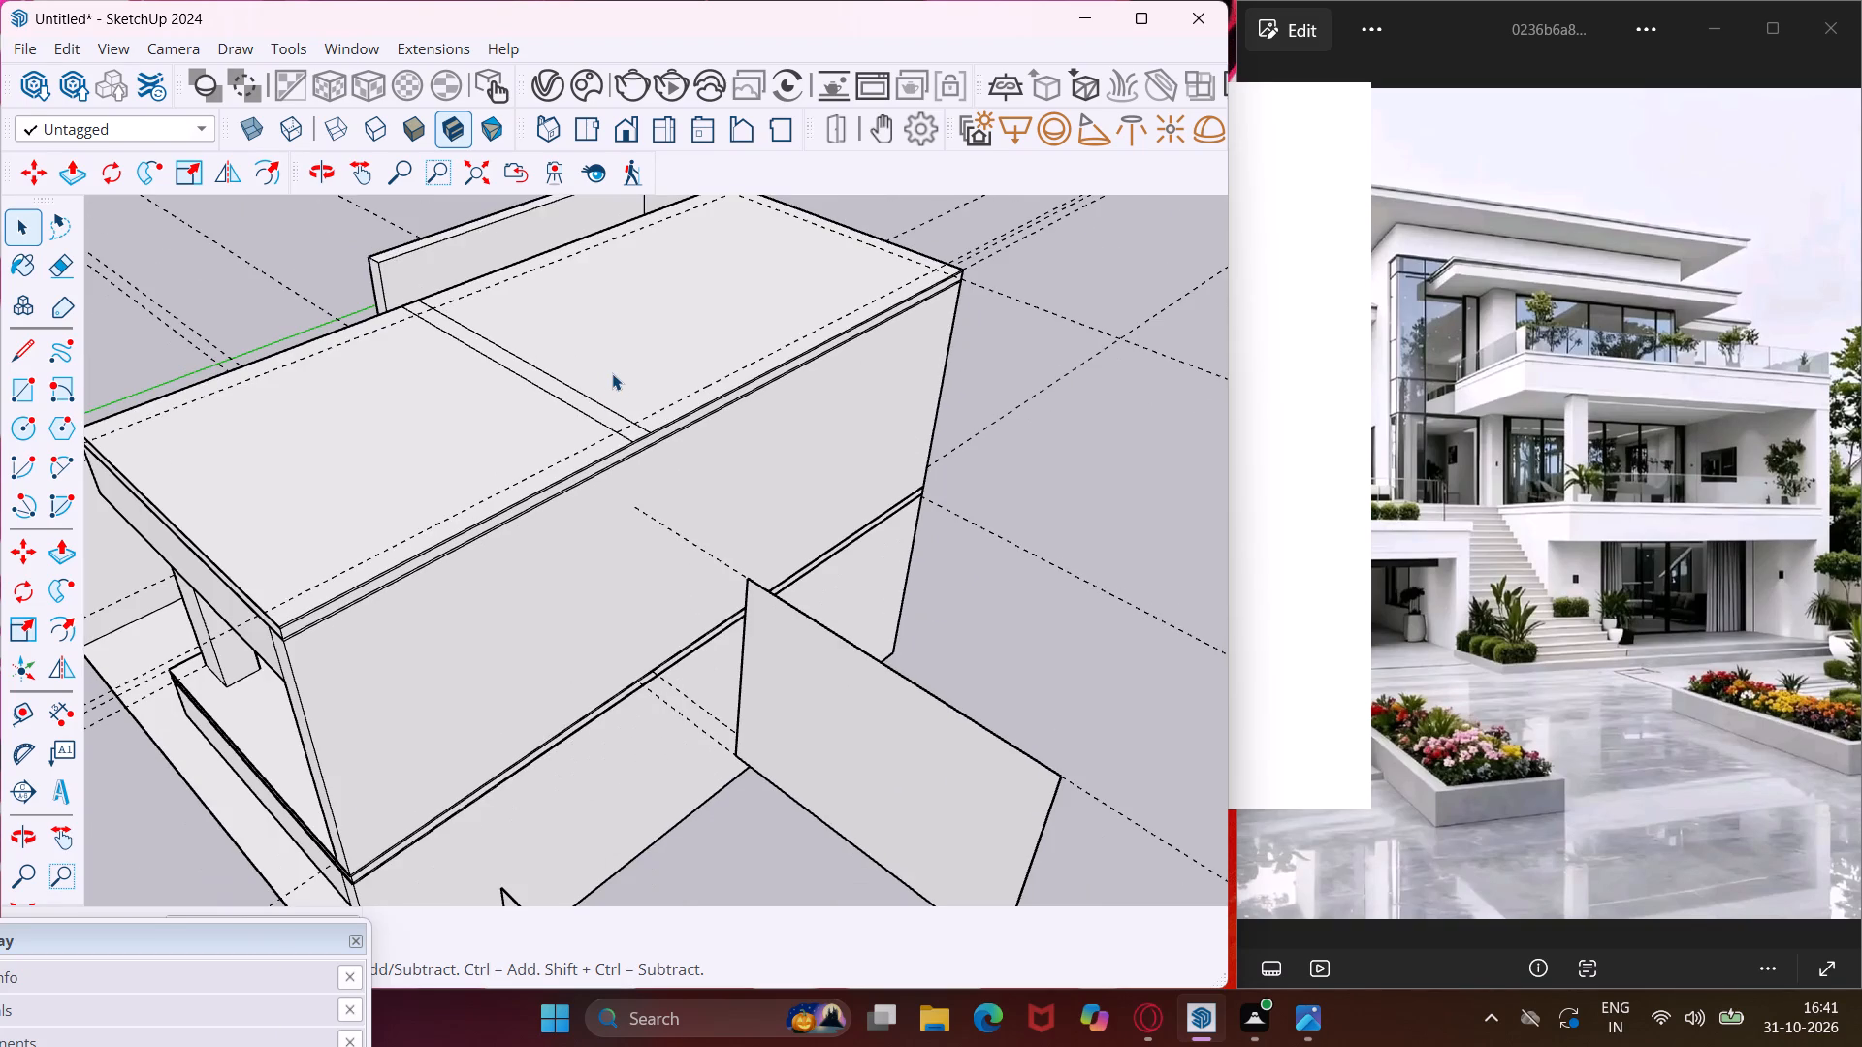
click(28, 344)
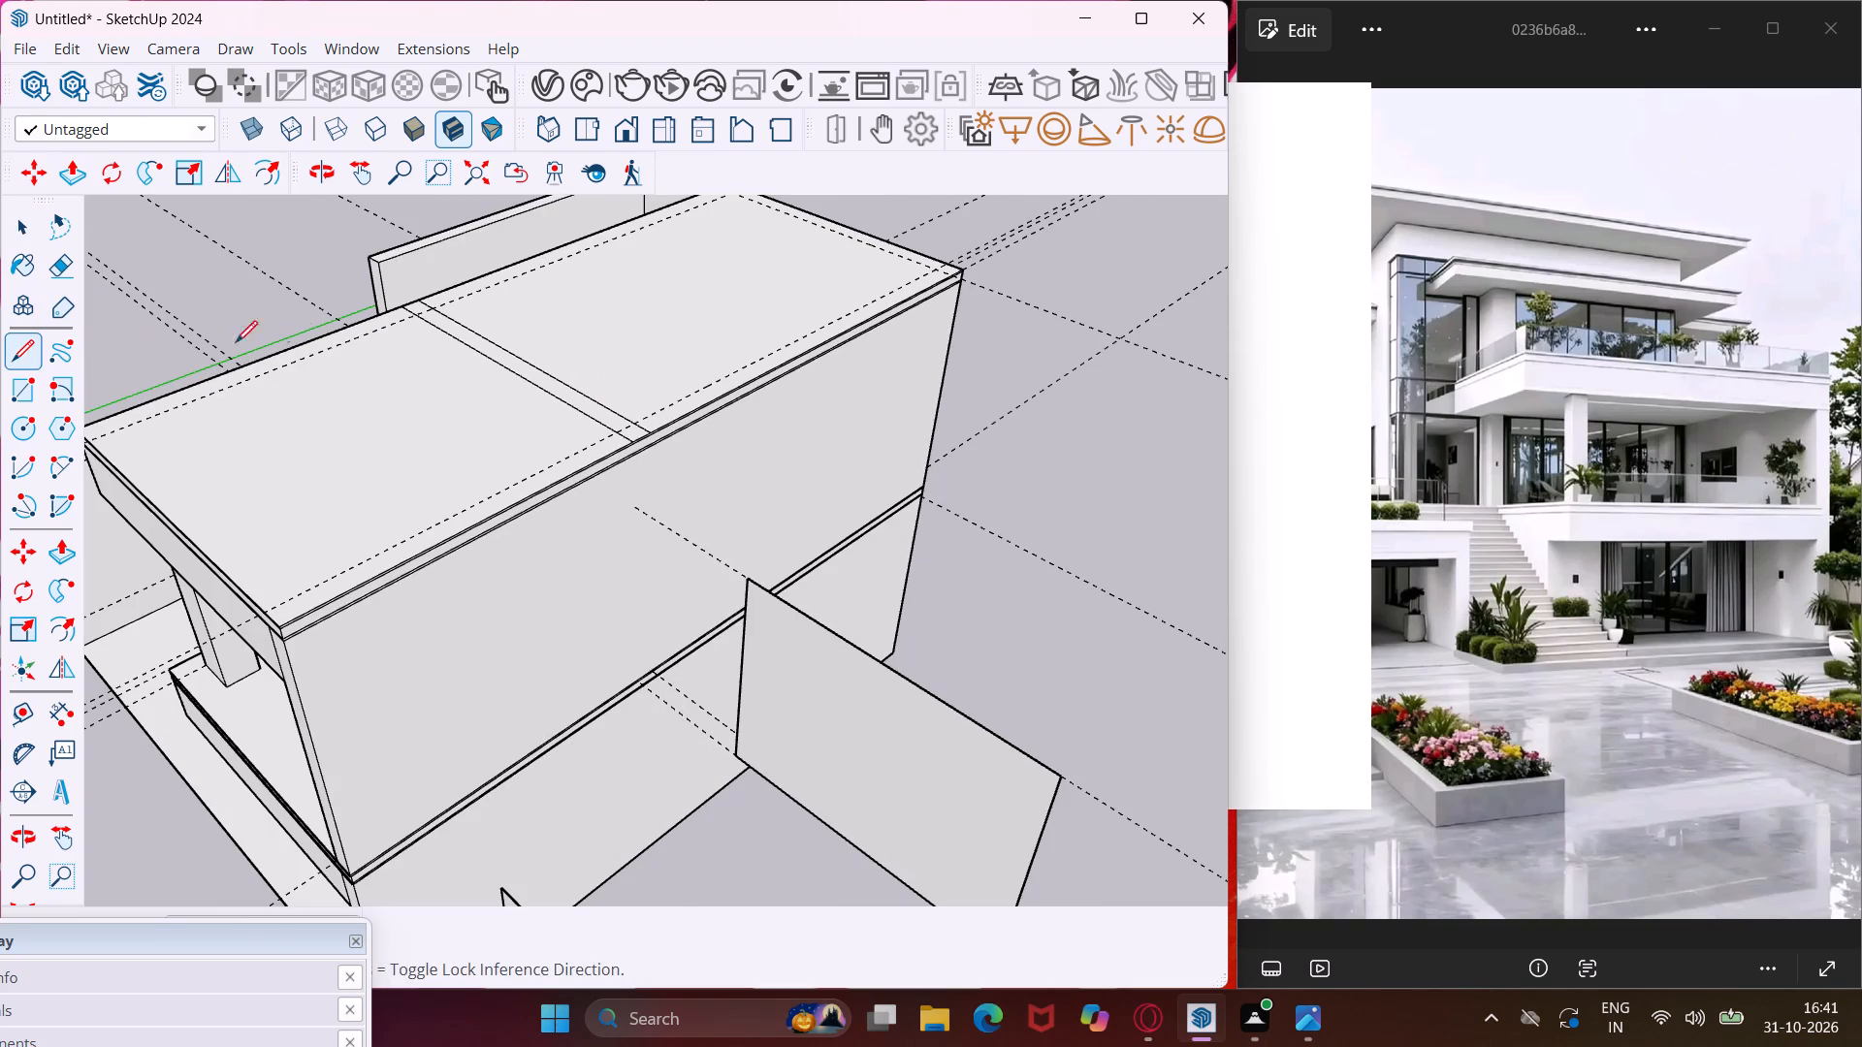
scroll(623, 330, up, 5)
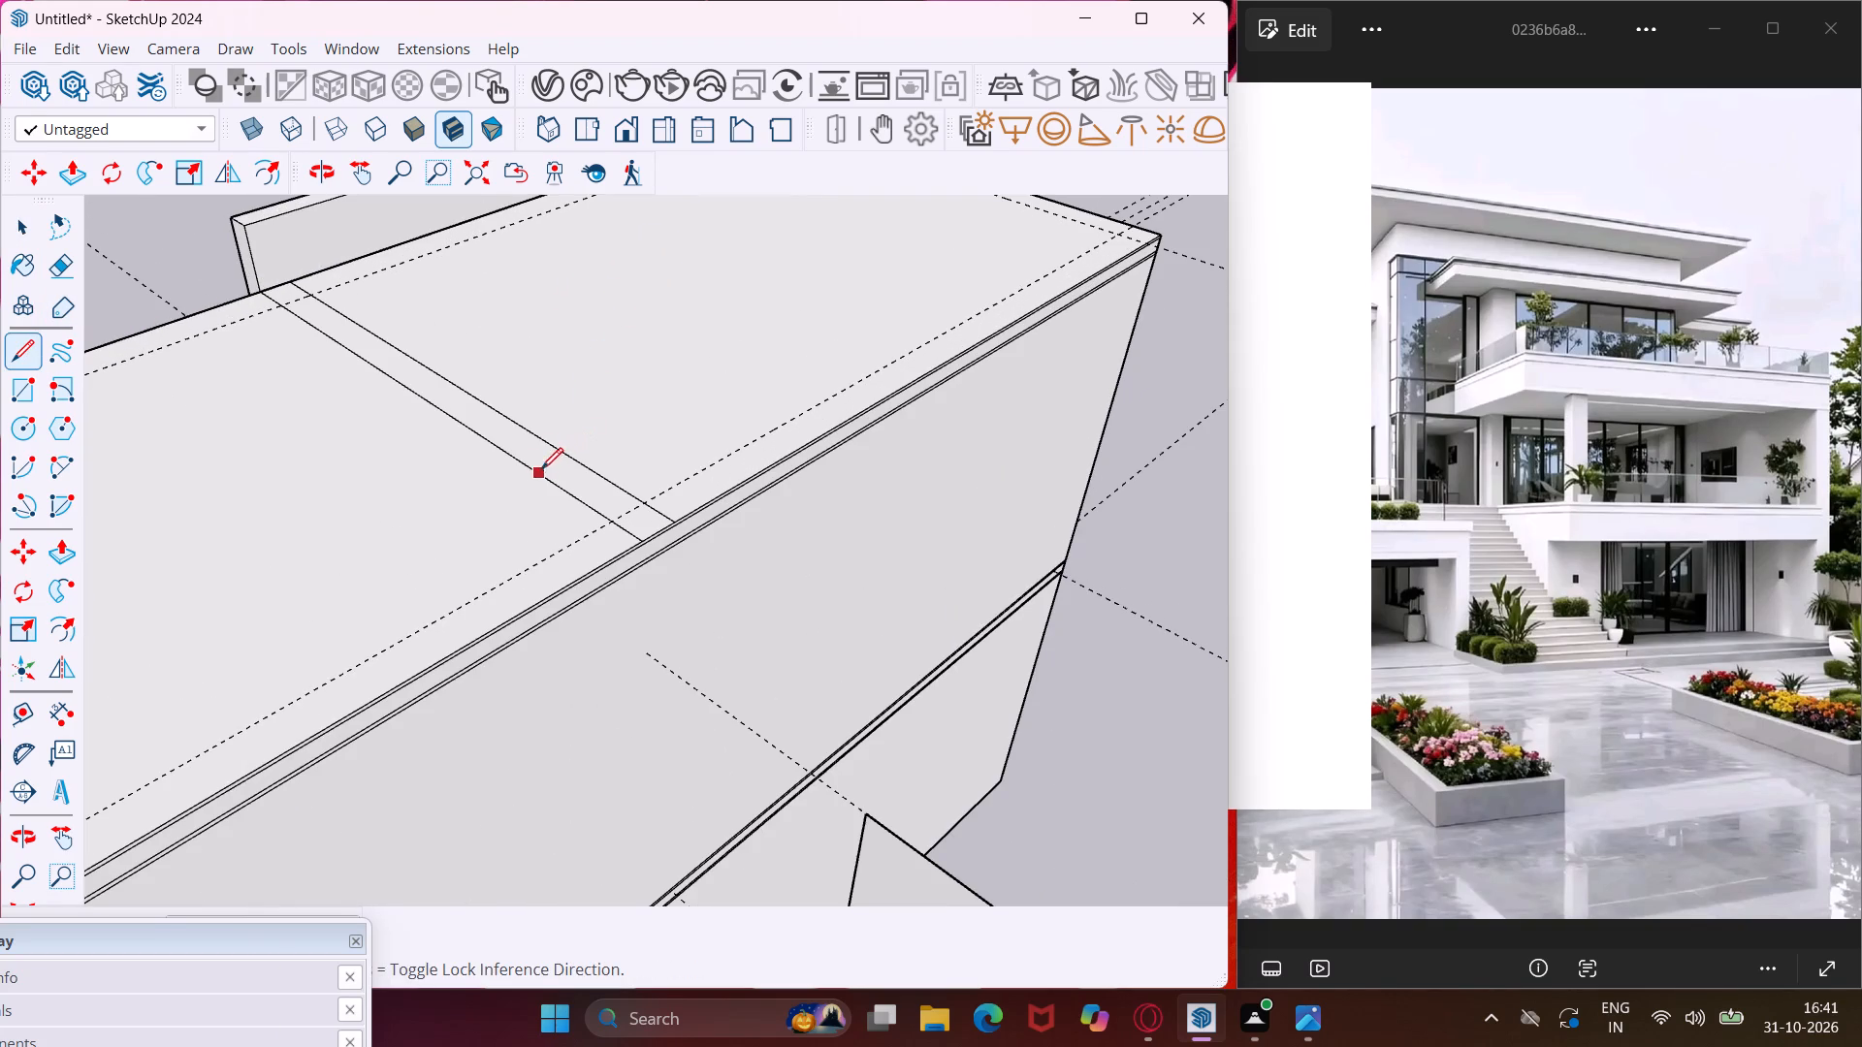
click(504, 455)
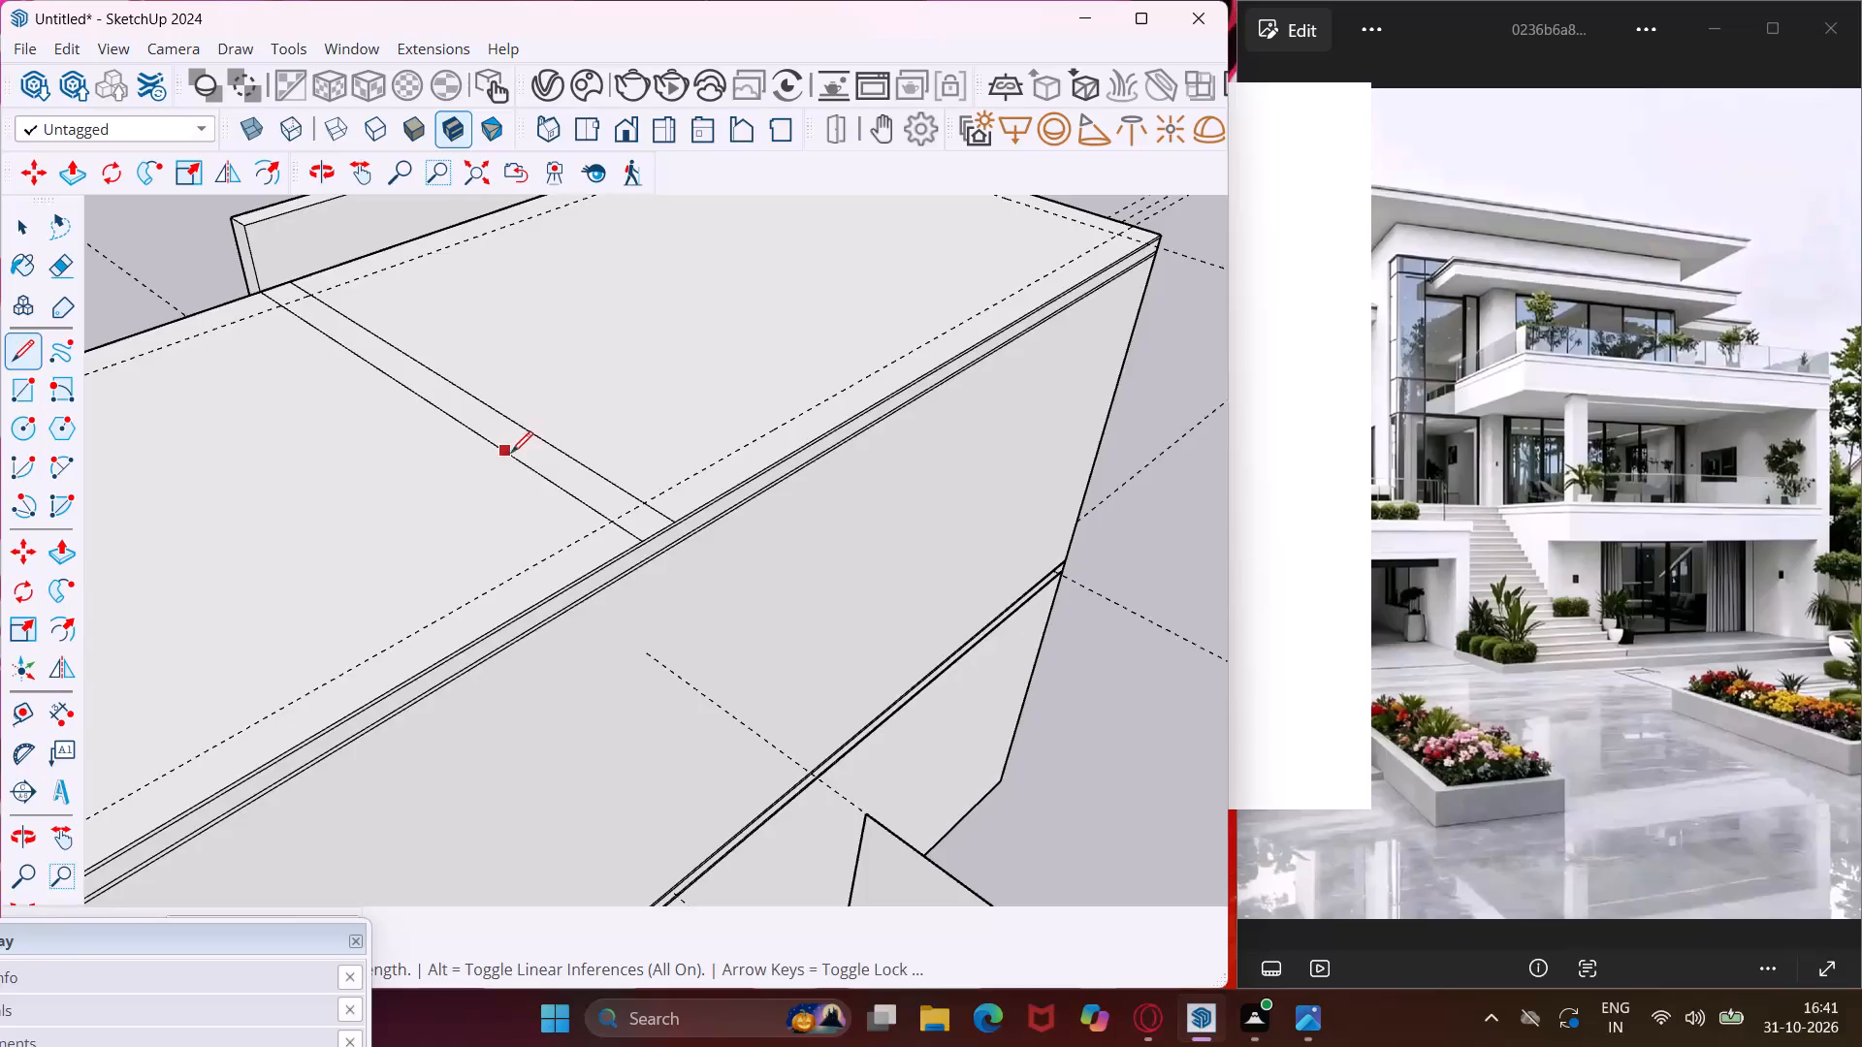
click(542, 431)
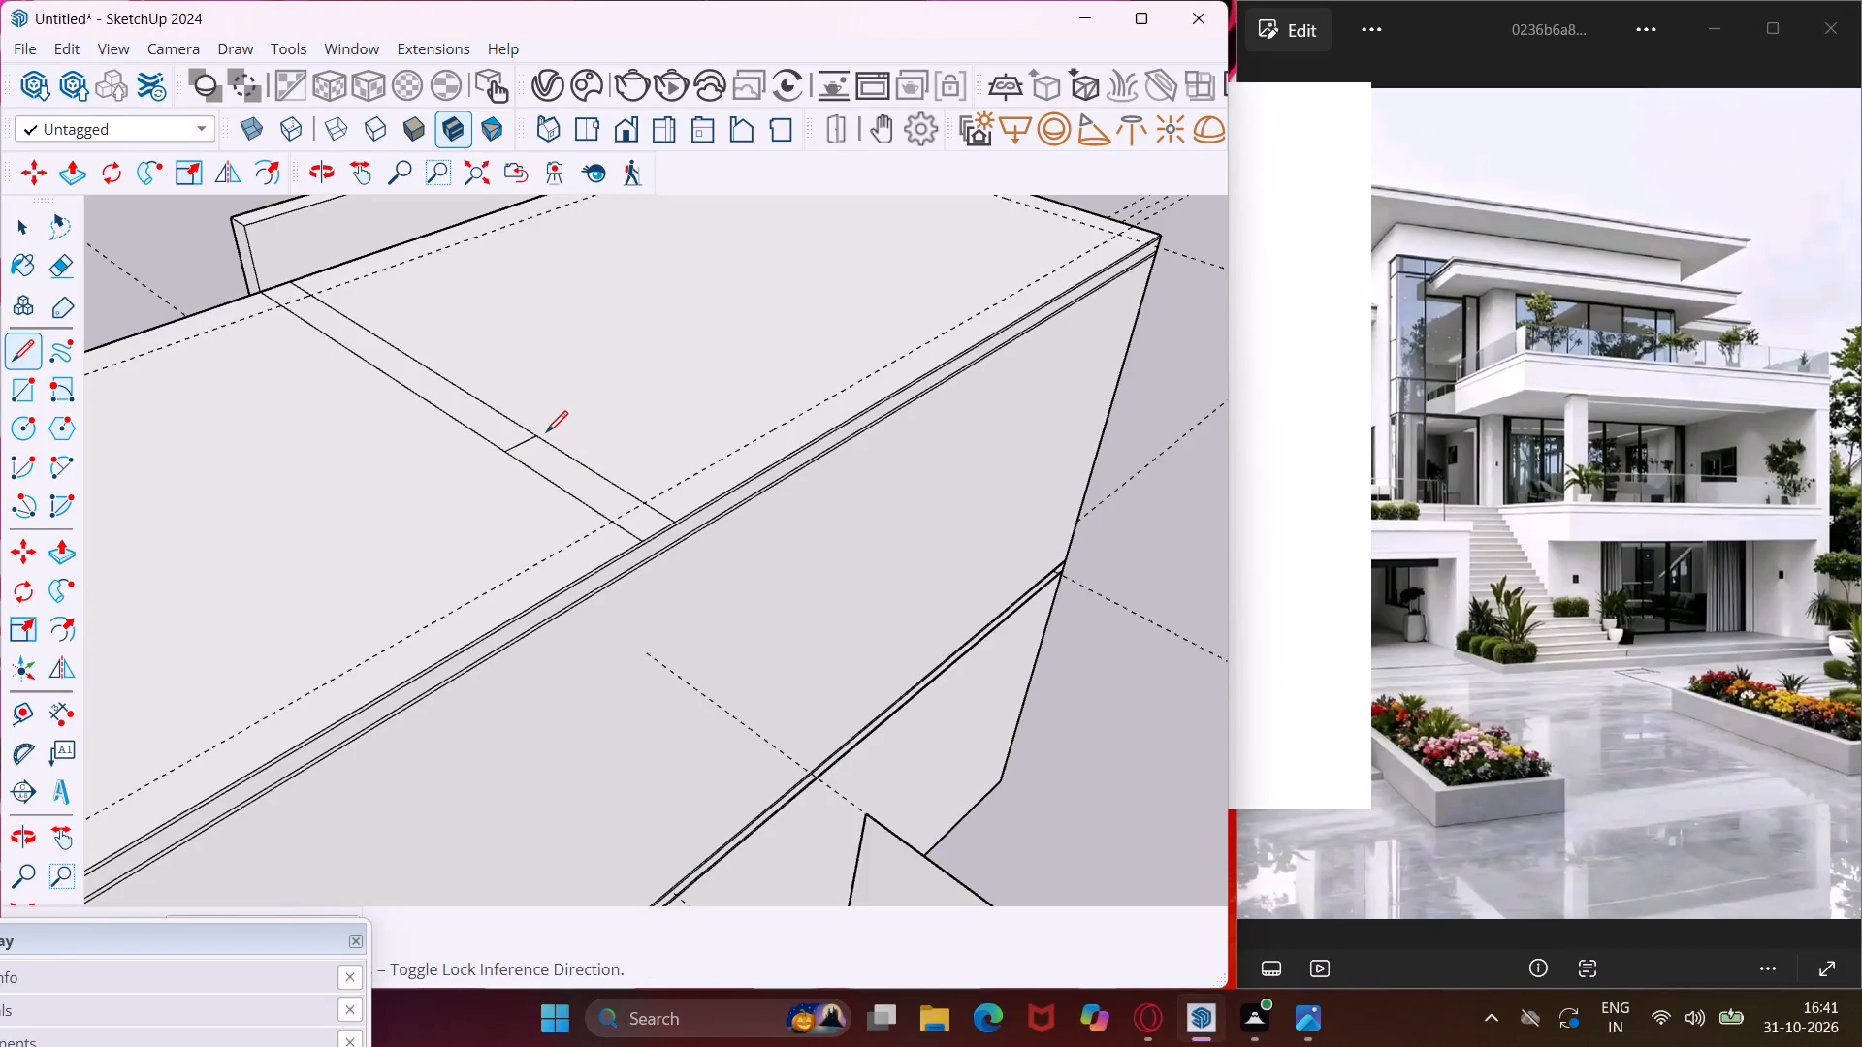
click(541, 432)
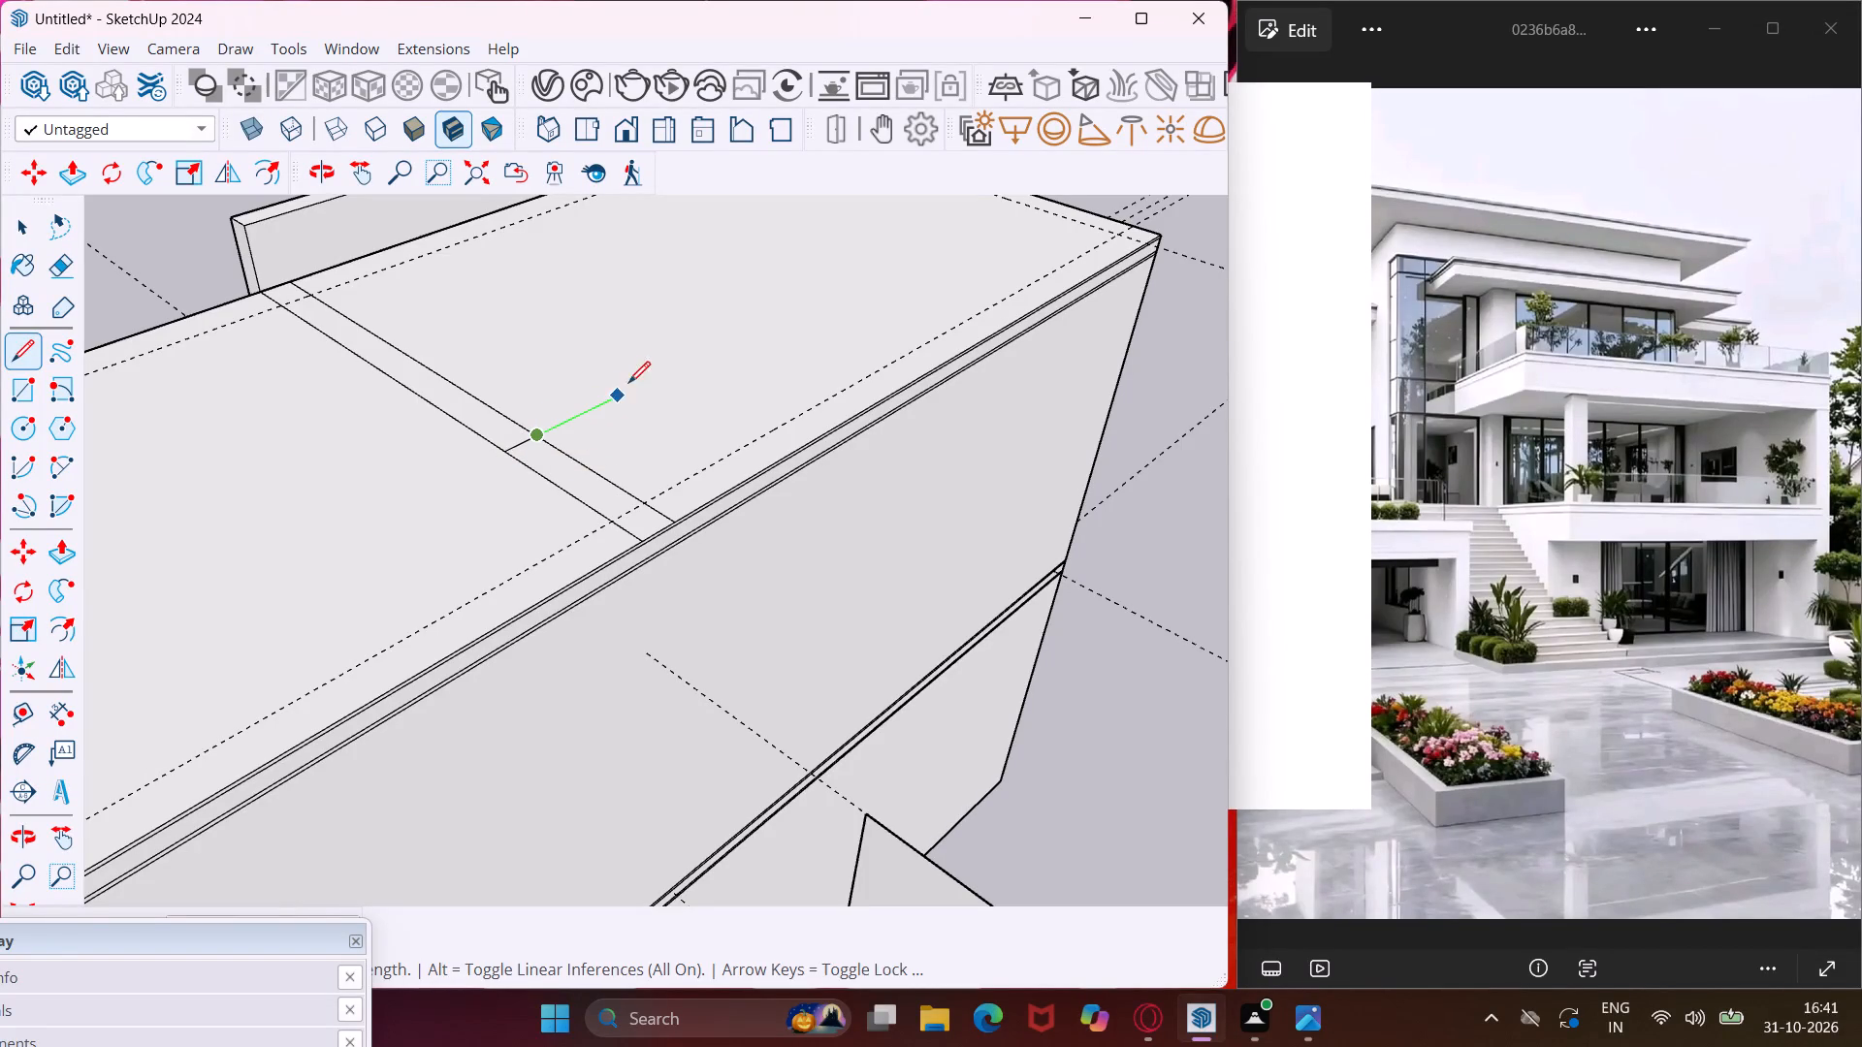
middle_drag(653, 367, 329, 444)
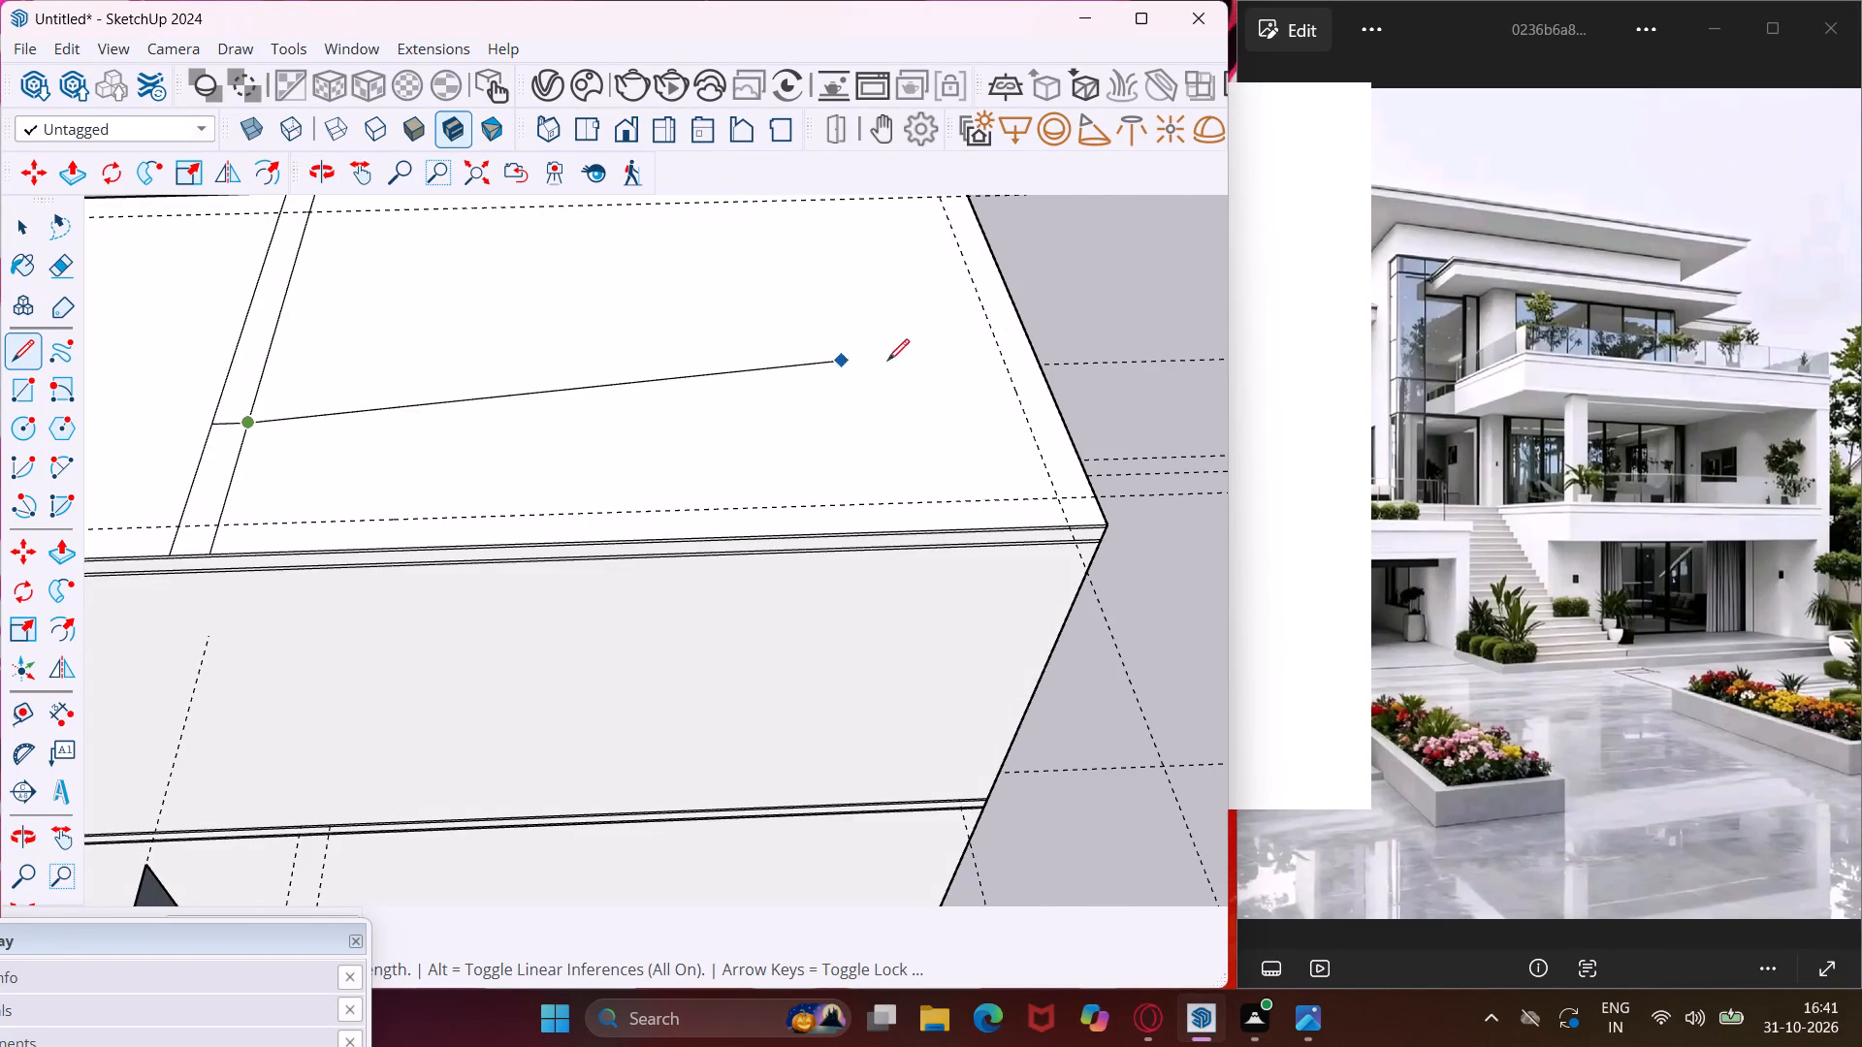
click(1053, 392)
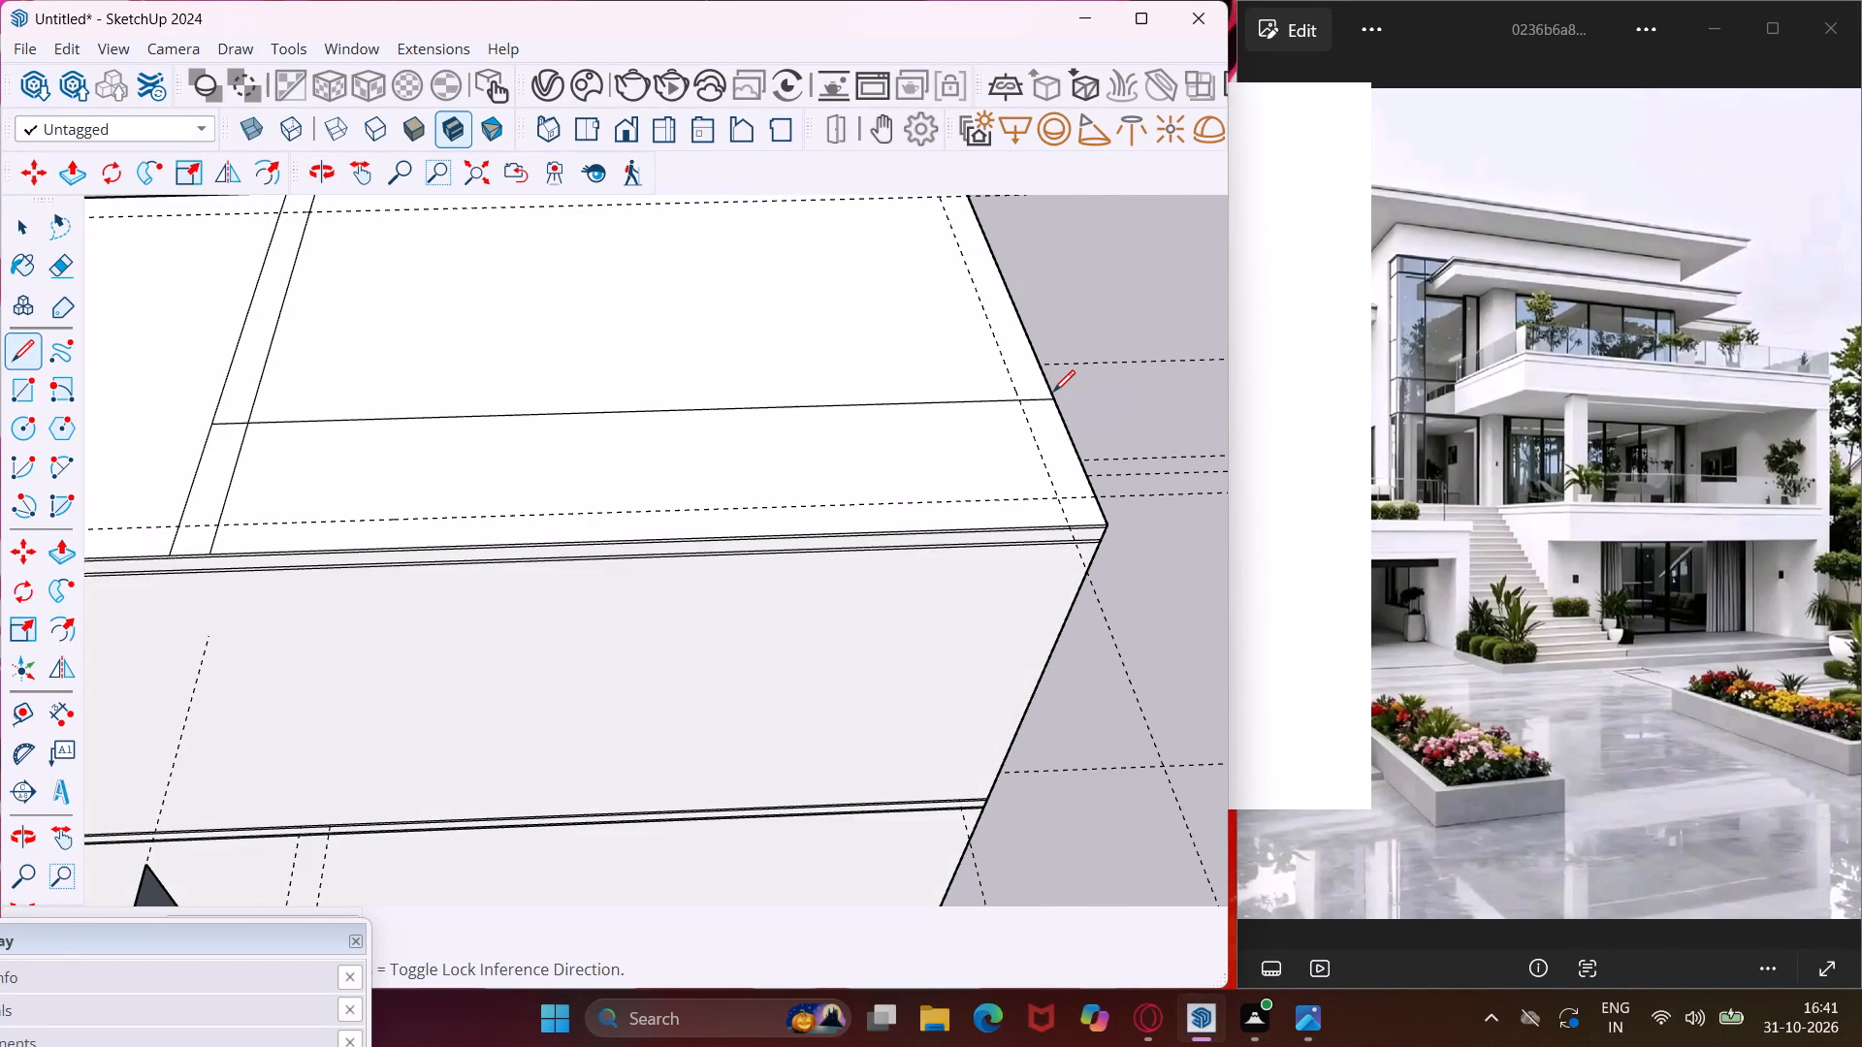
Draw lines over the edge guides from the cross strip to the guide corner and along the short edge to the lengthwise line.
scroll(831, 371, down, 6)
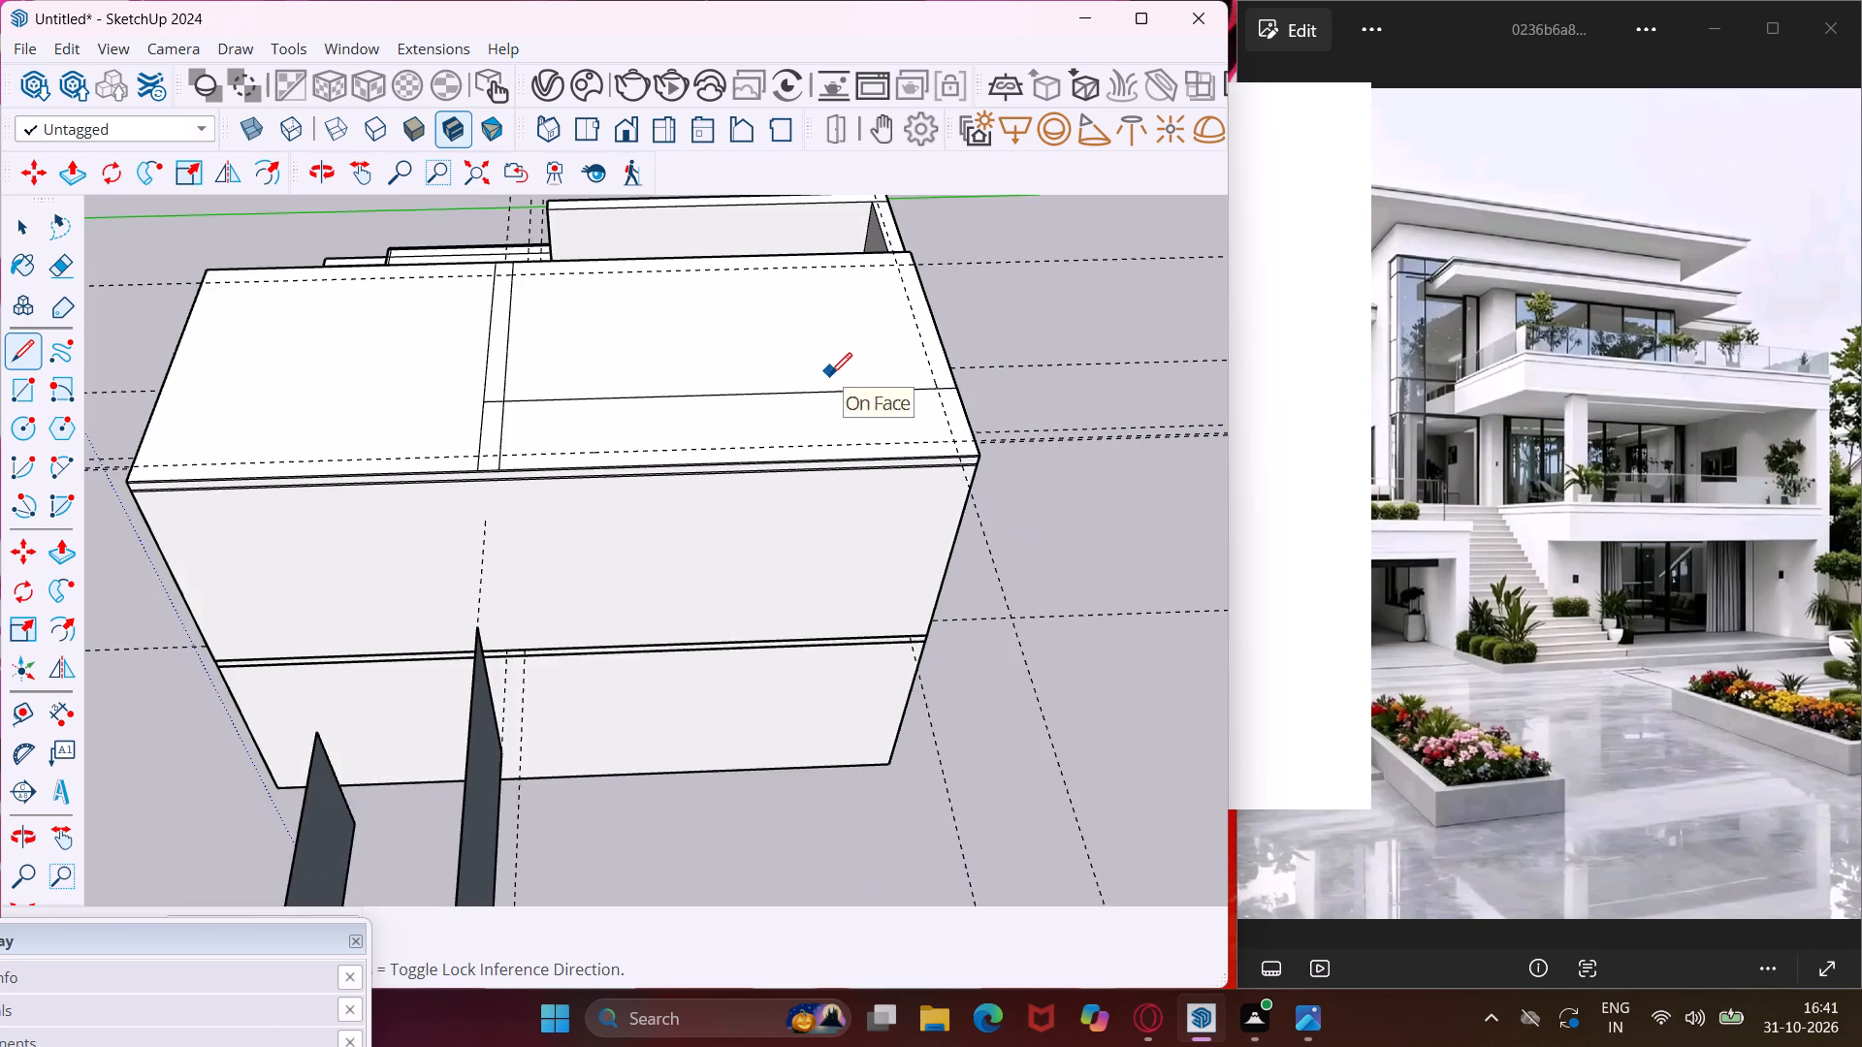
middle_drag(857, 391, 1009, 435)
scroll(426, 323, up, 5)
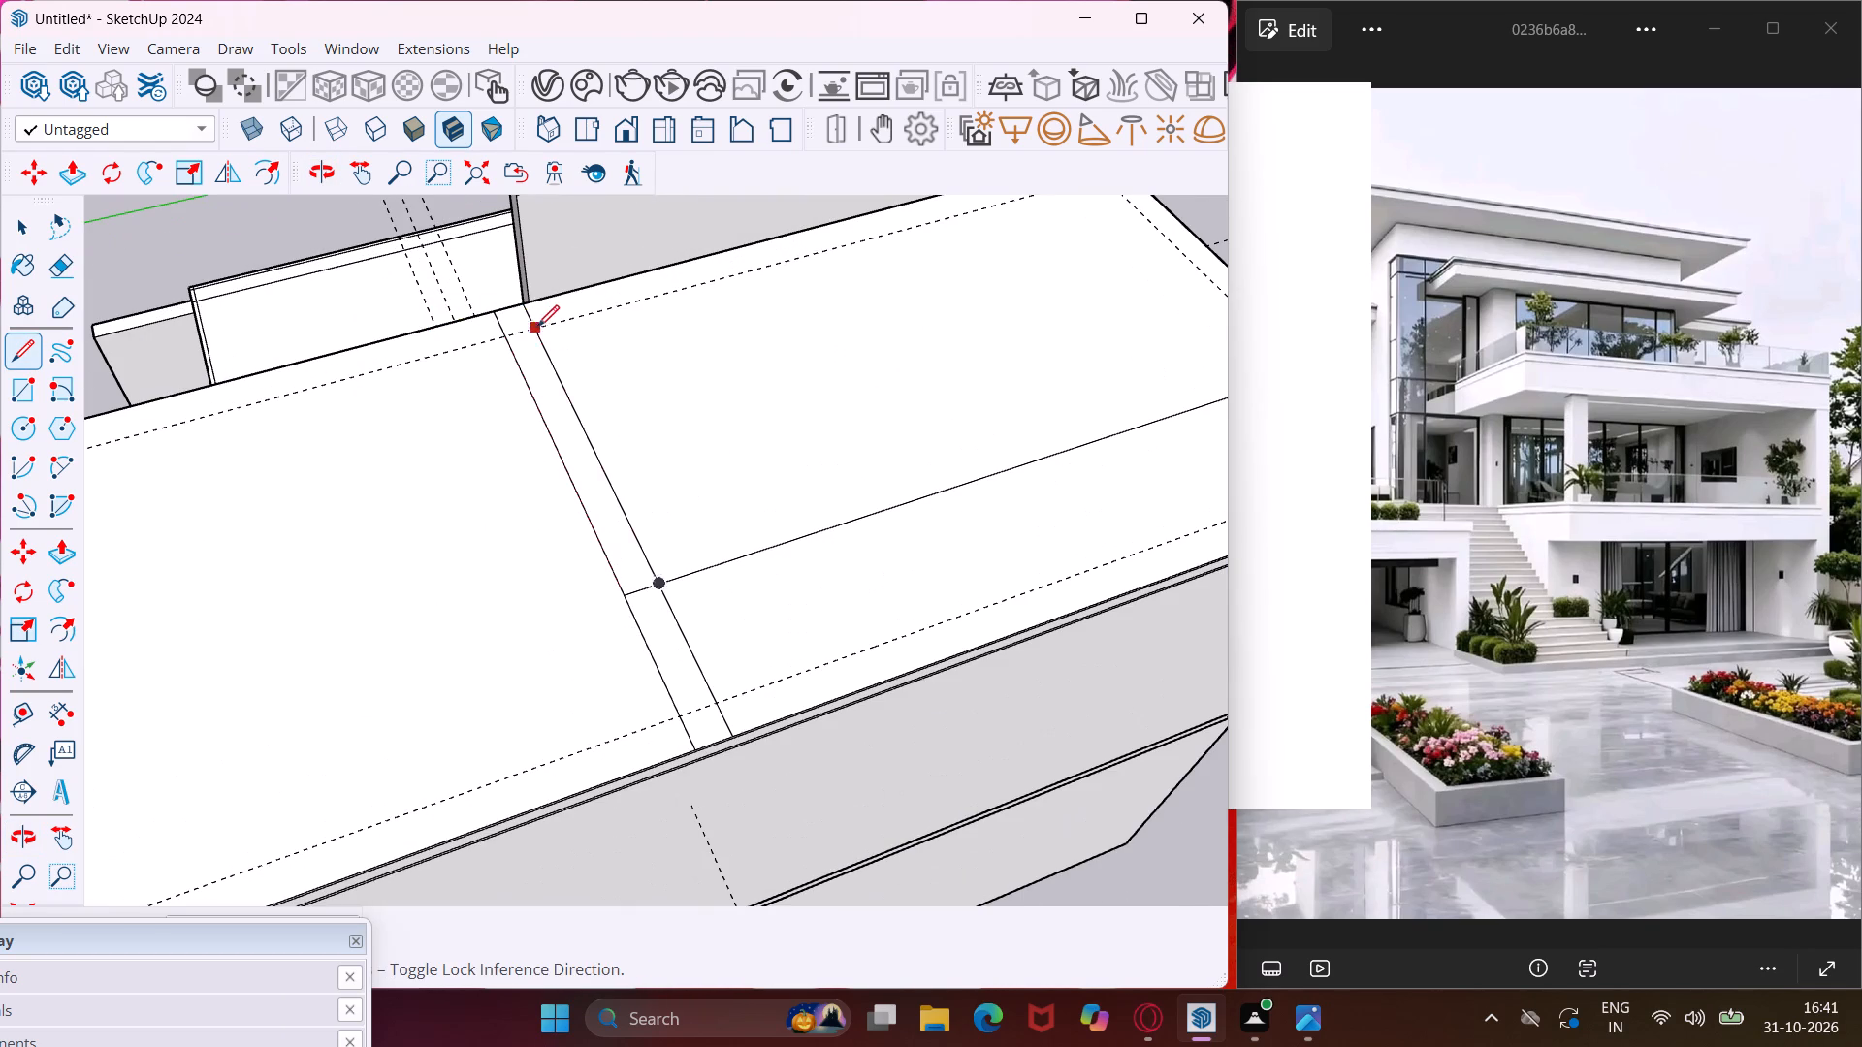
click(540, 325)
scroll(599, 350, down, 5)
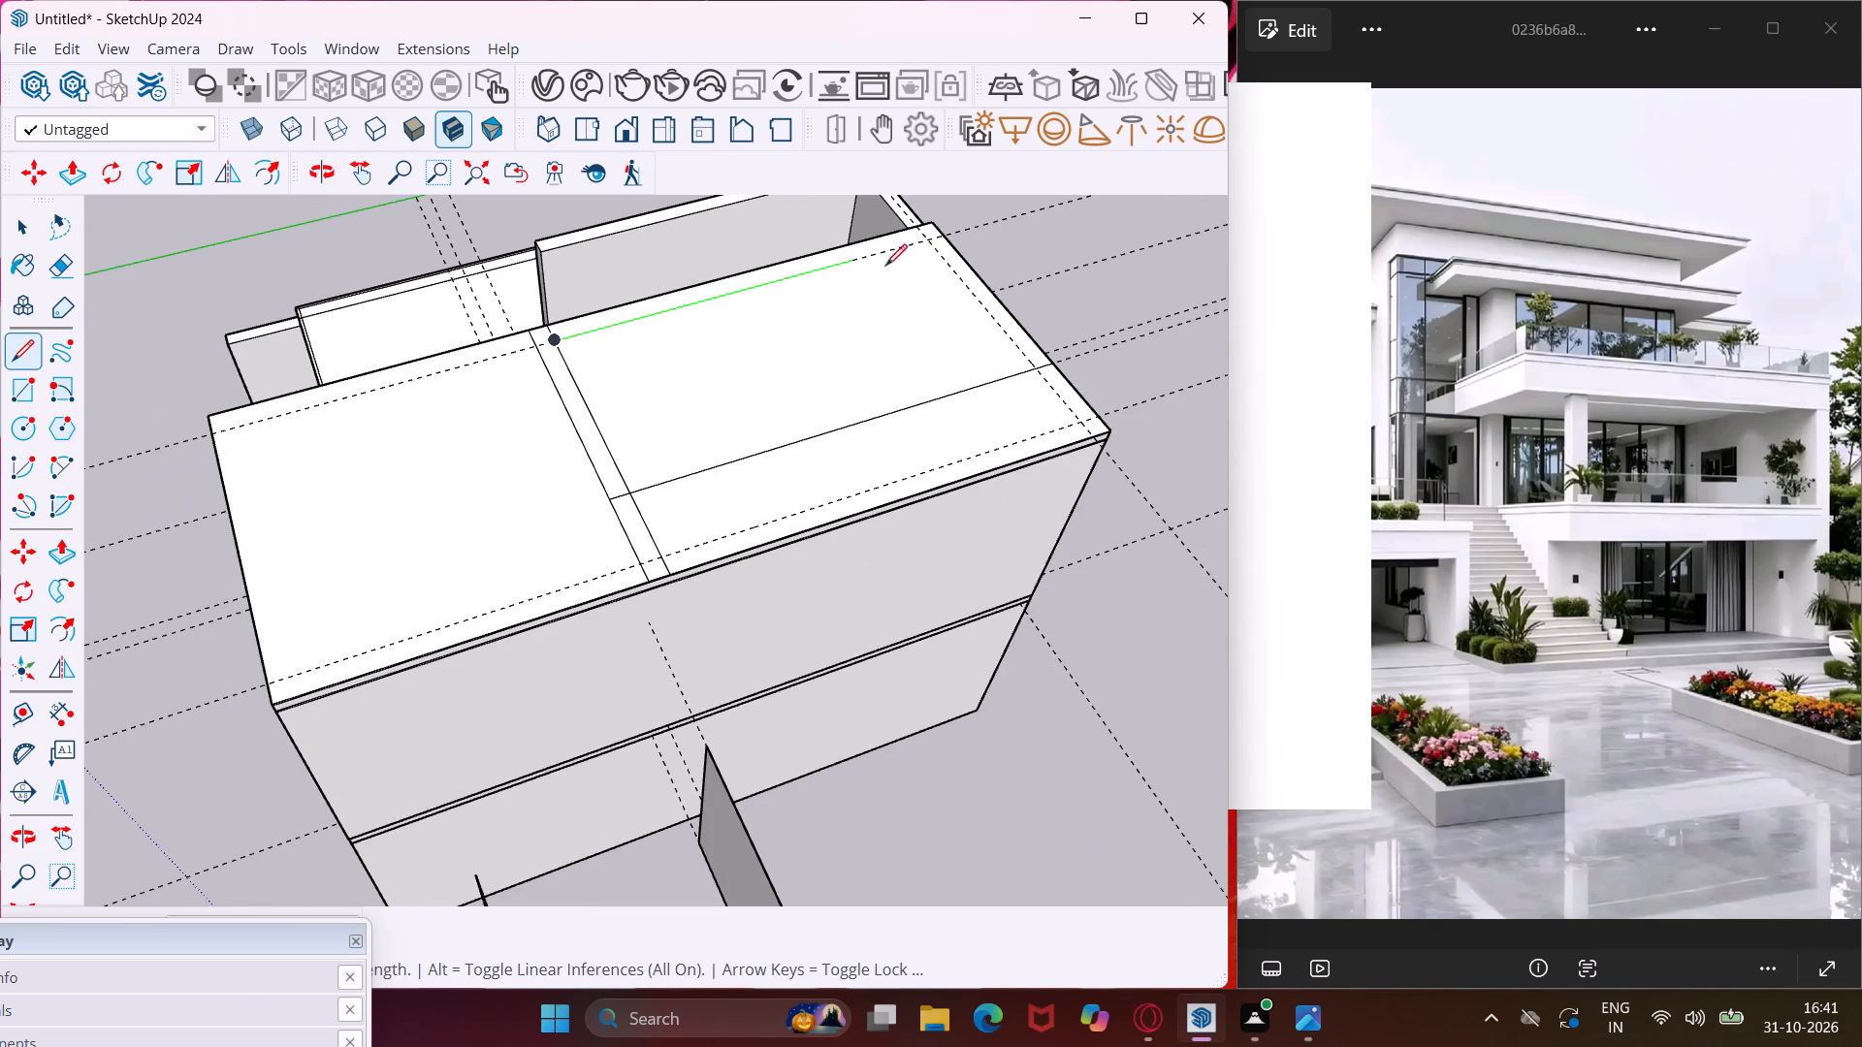
scroll(922, 238, up, 2)
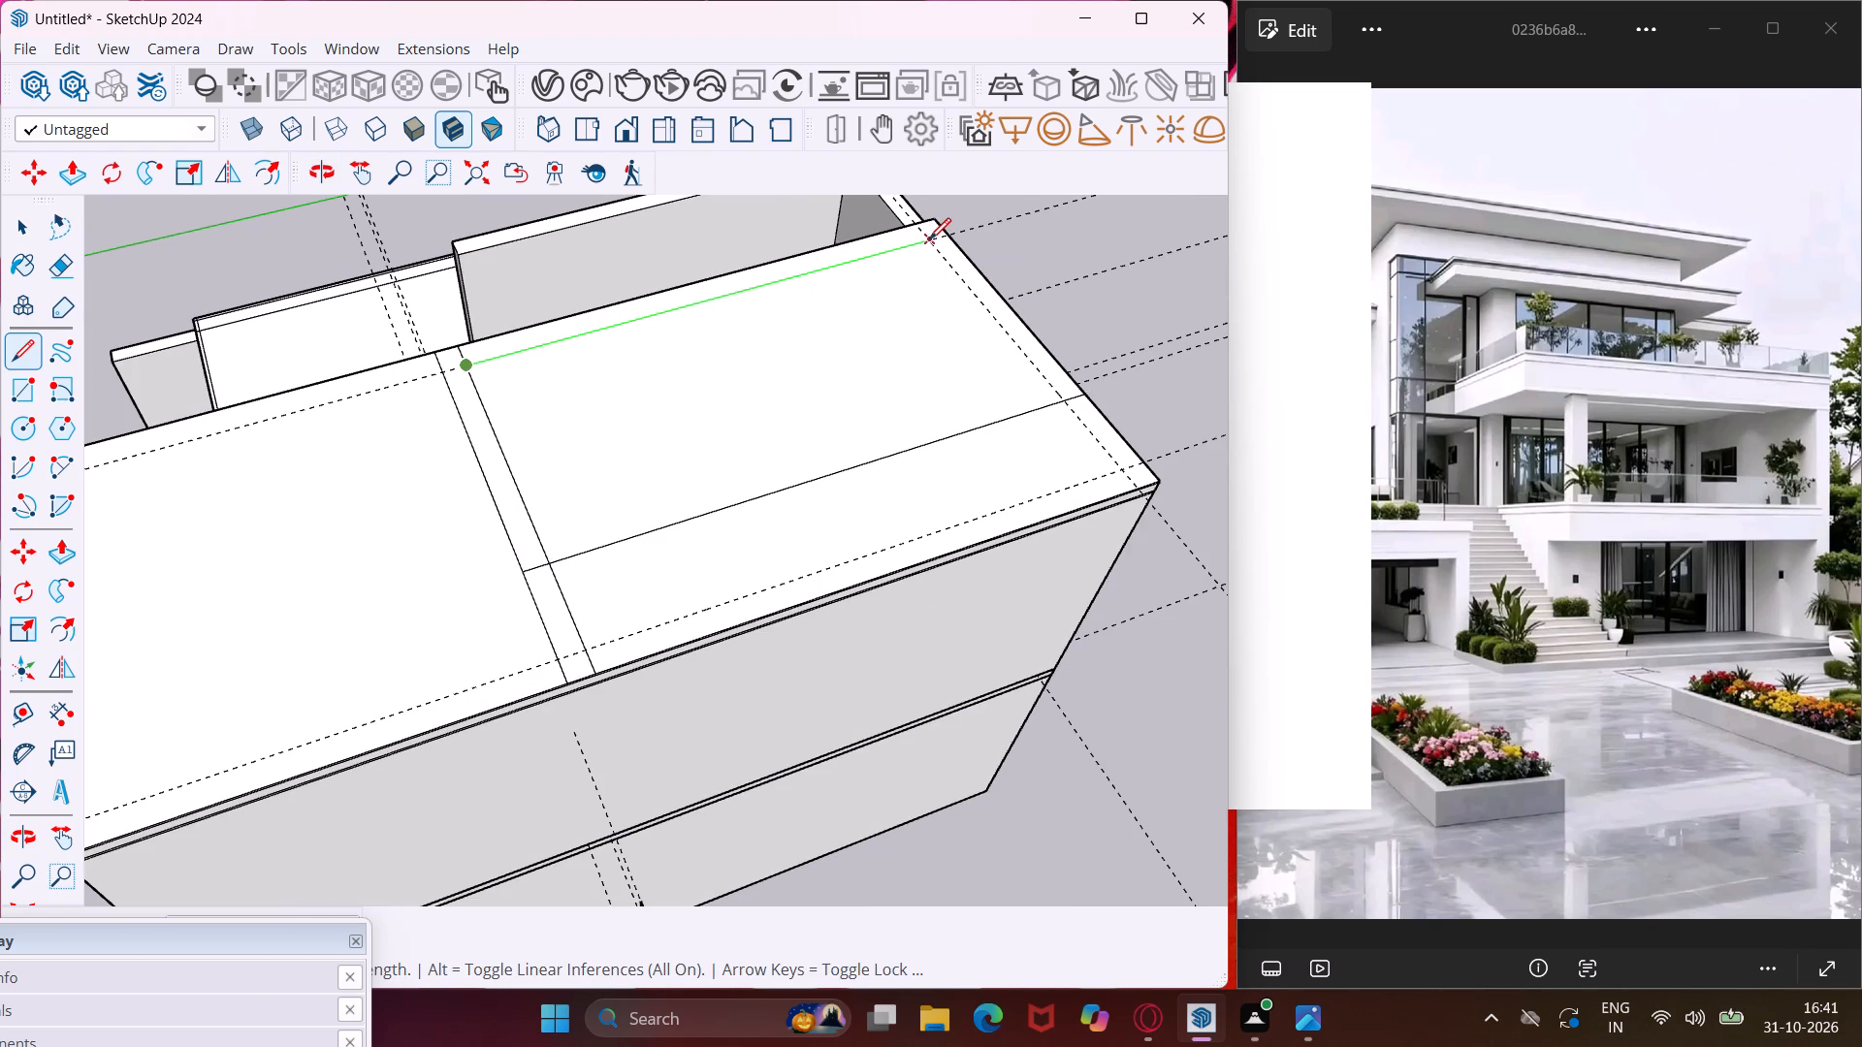
click(929, 239)
click(926, 240)
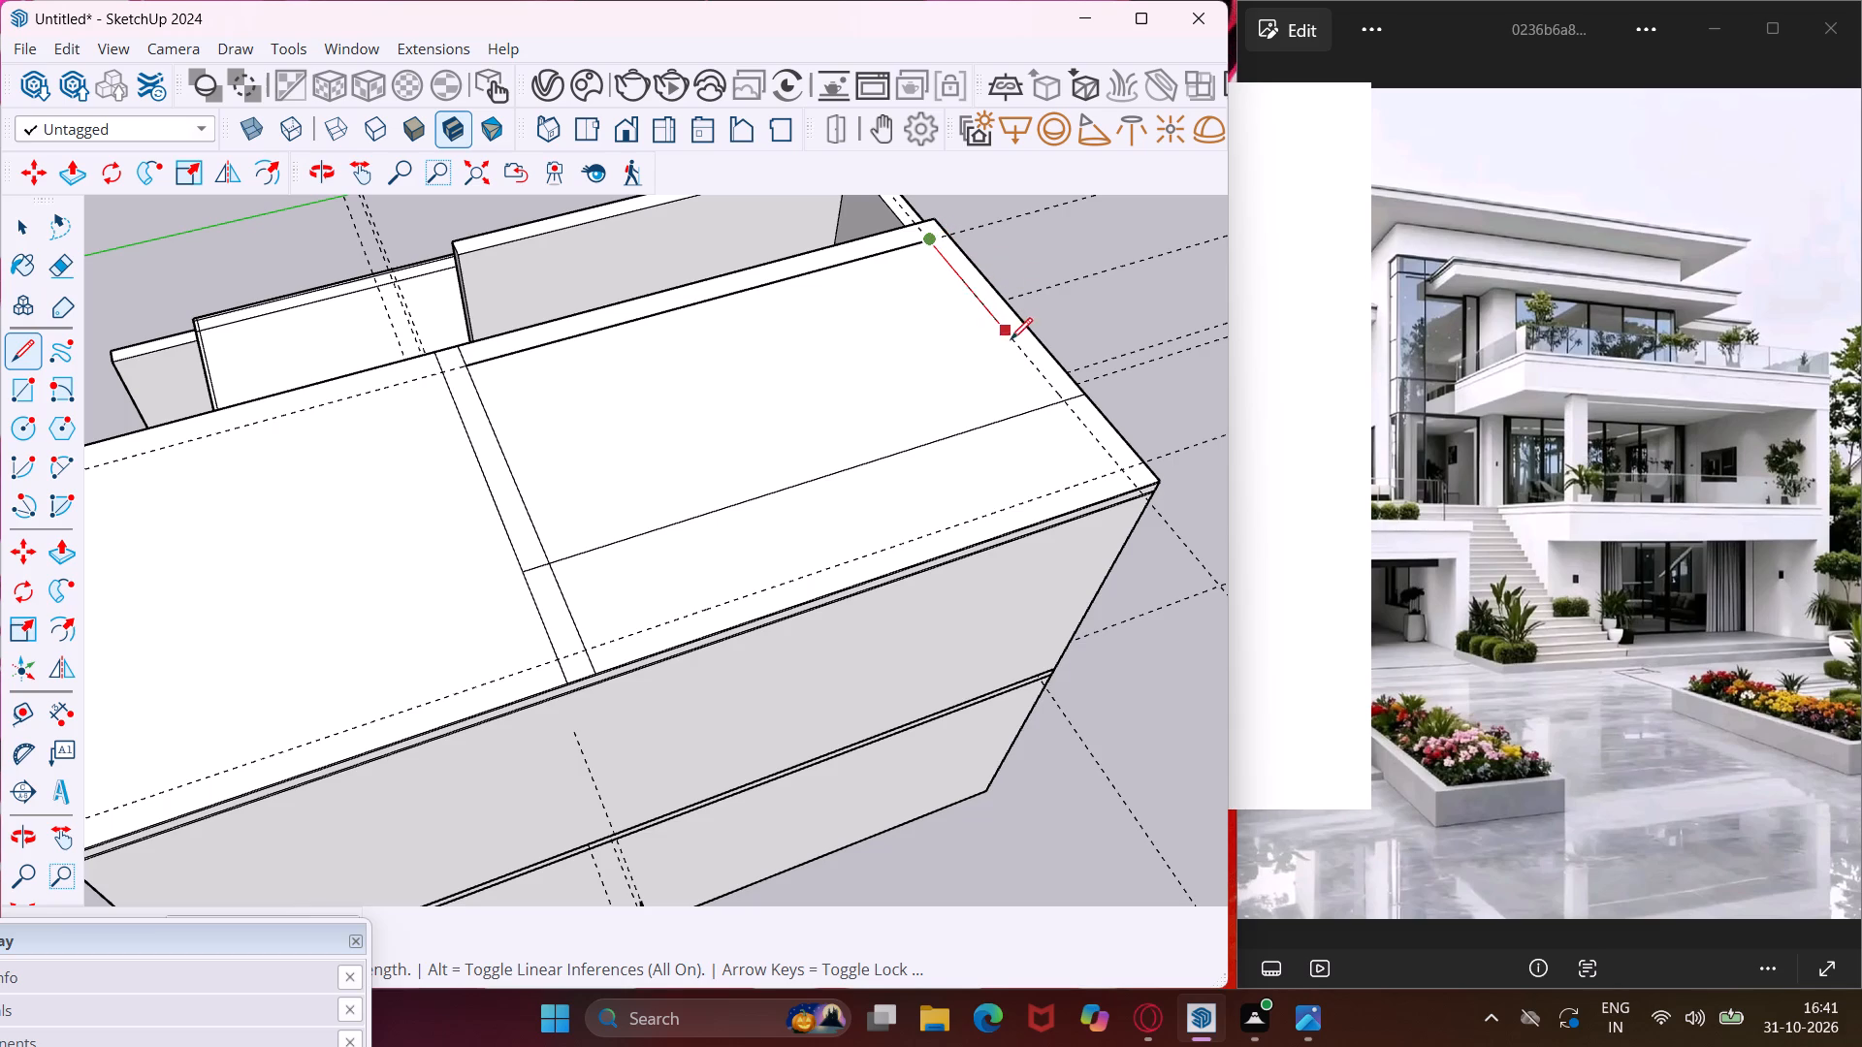
click(1062, 397)
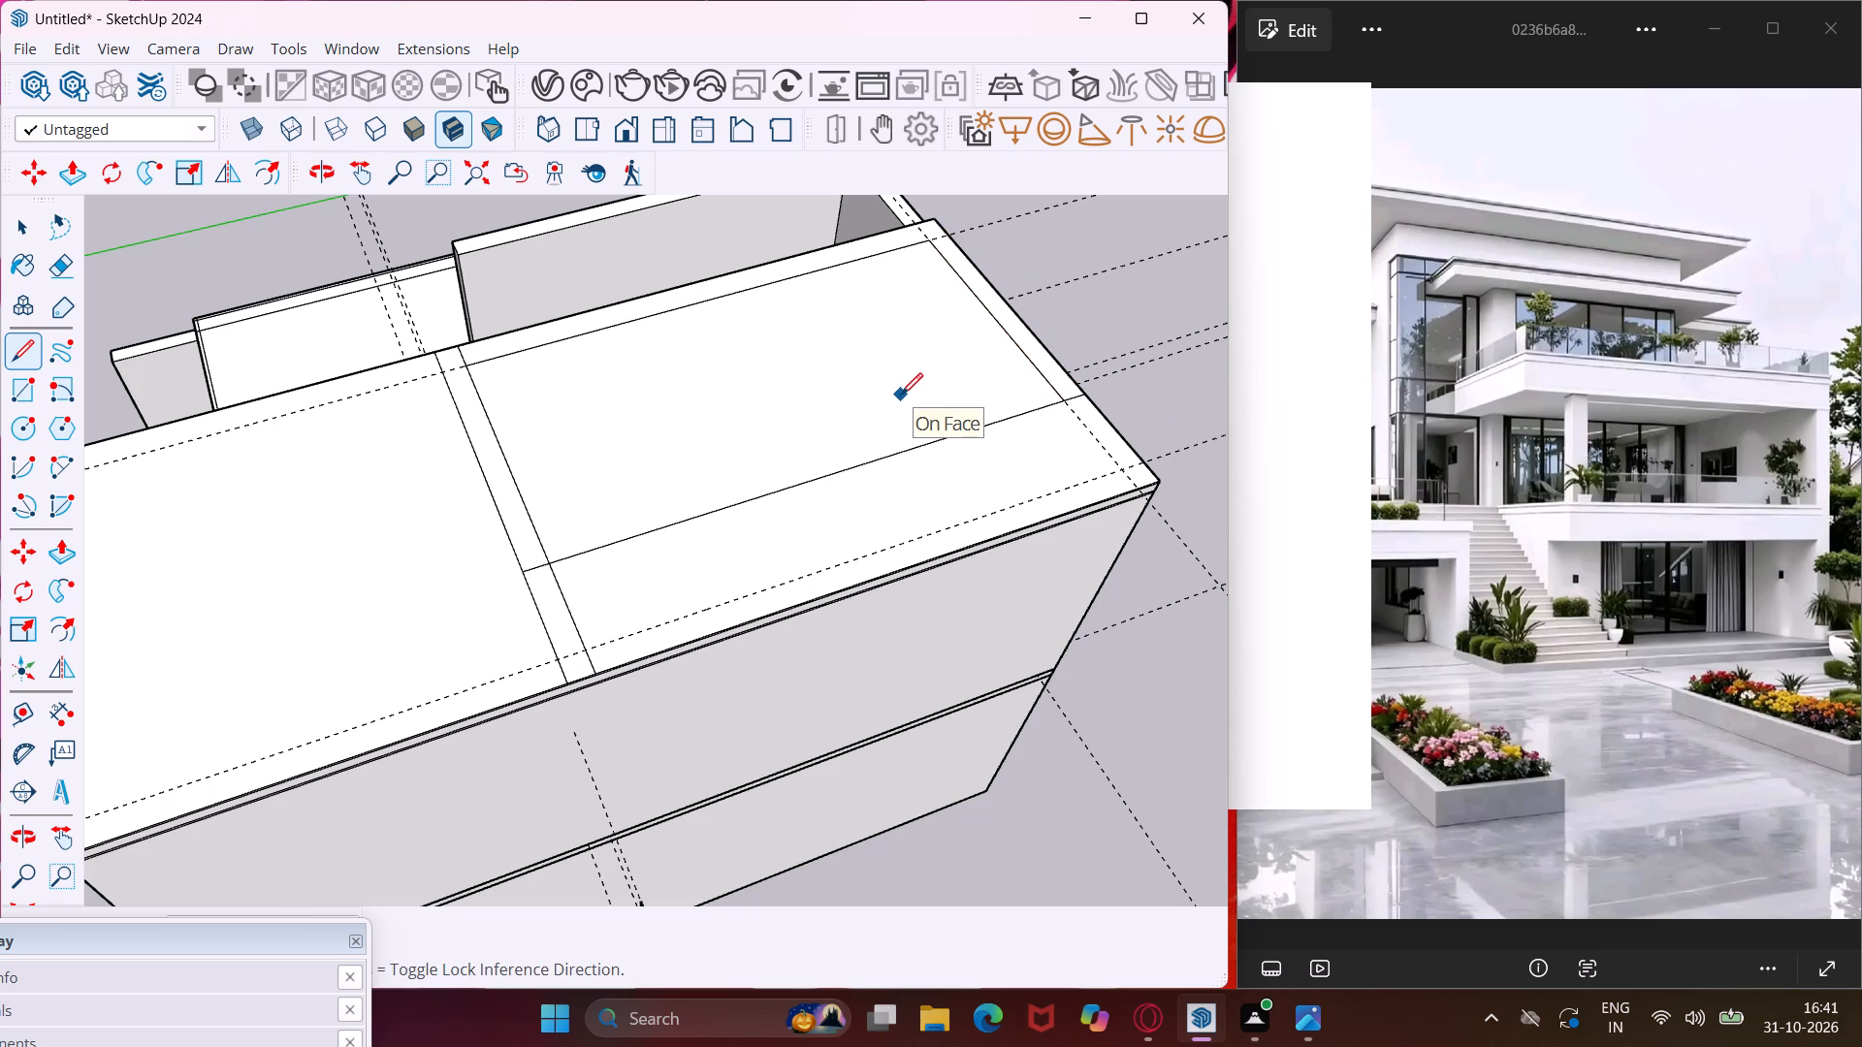
key(Escape)
key(space)
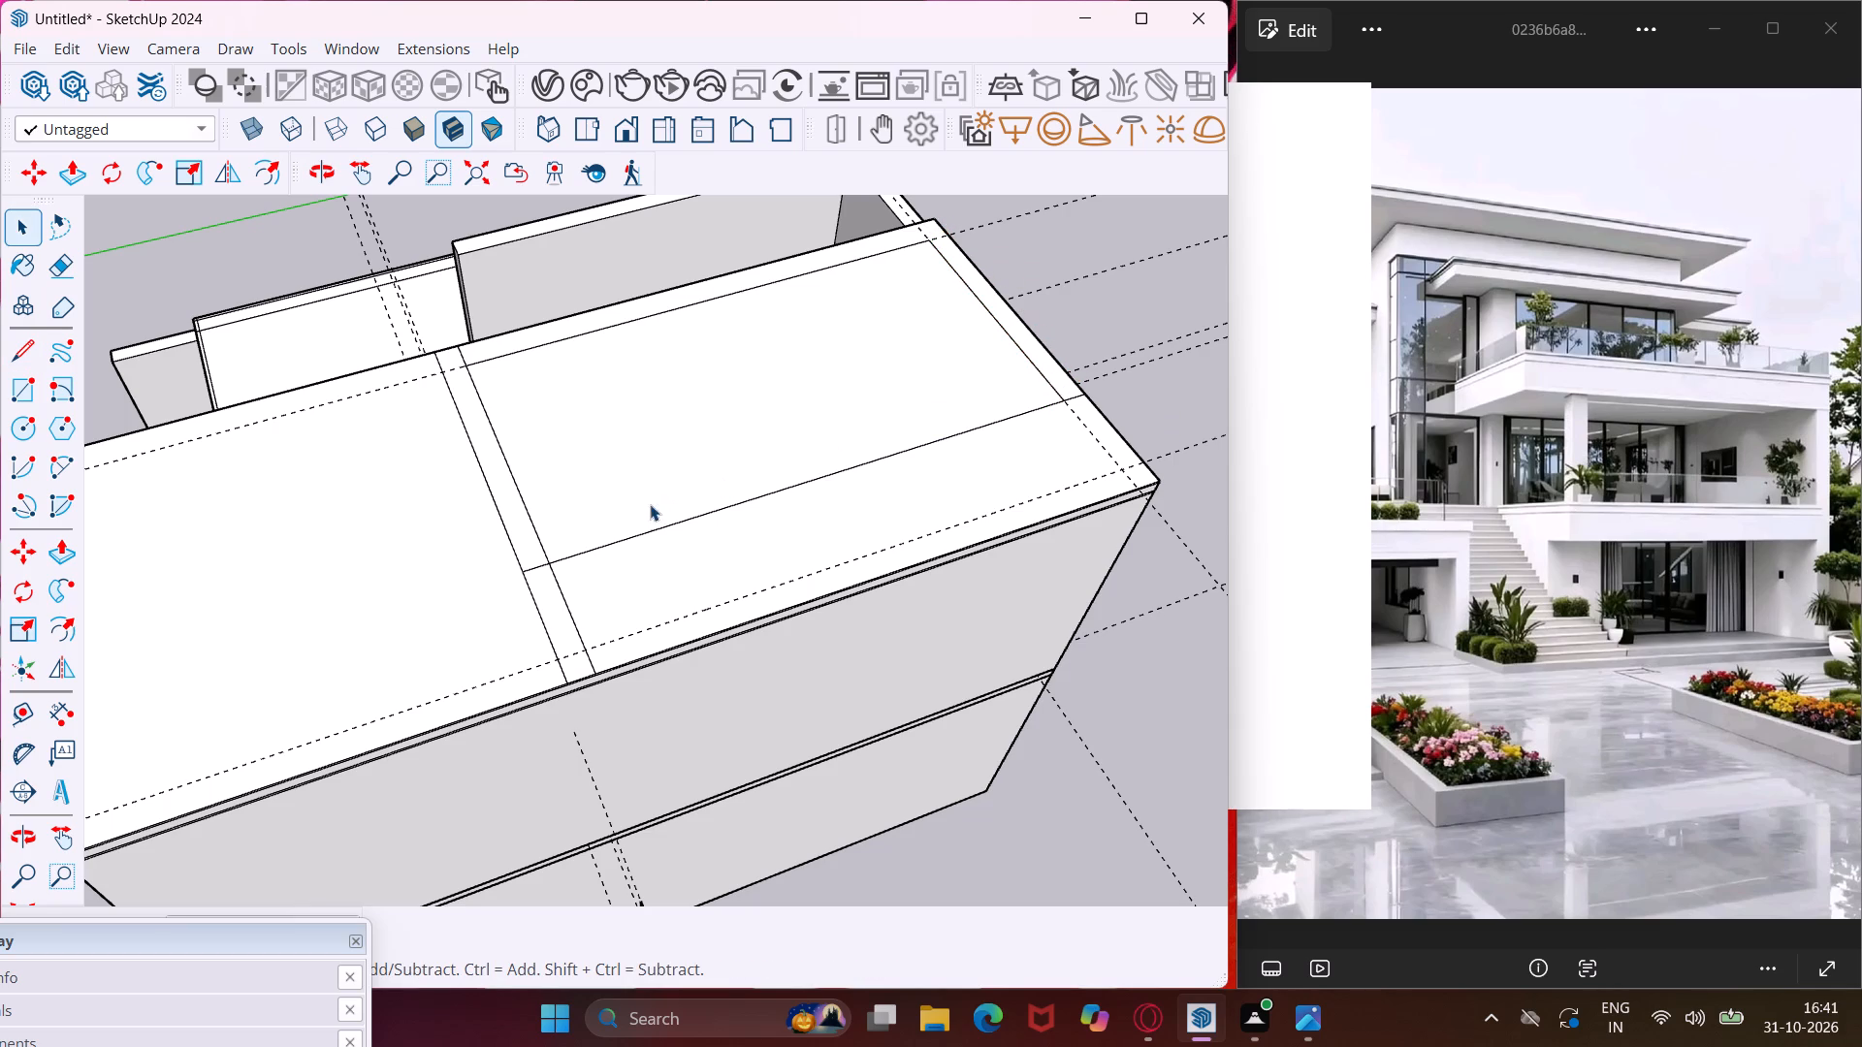
Place a guide 9" from the lengthwise line on the roof slab, offset toward the nearer long edge.
scroll(521, 569, up, 5)
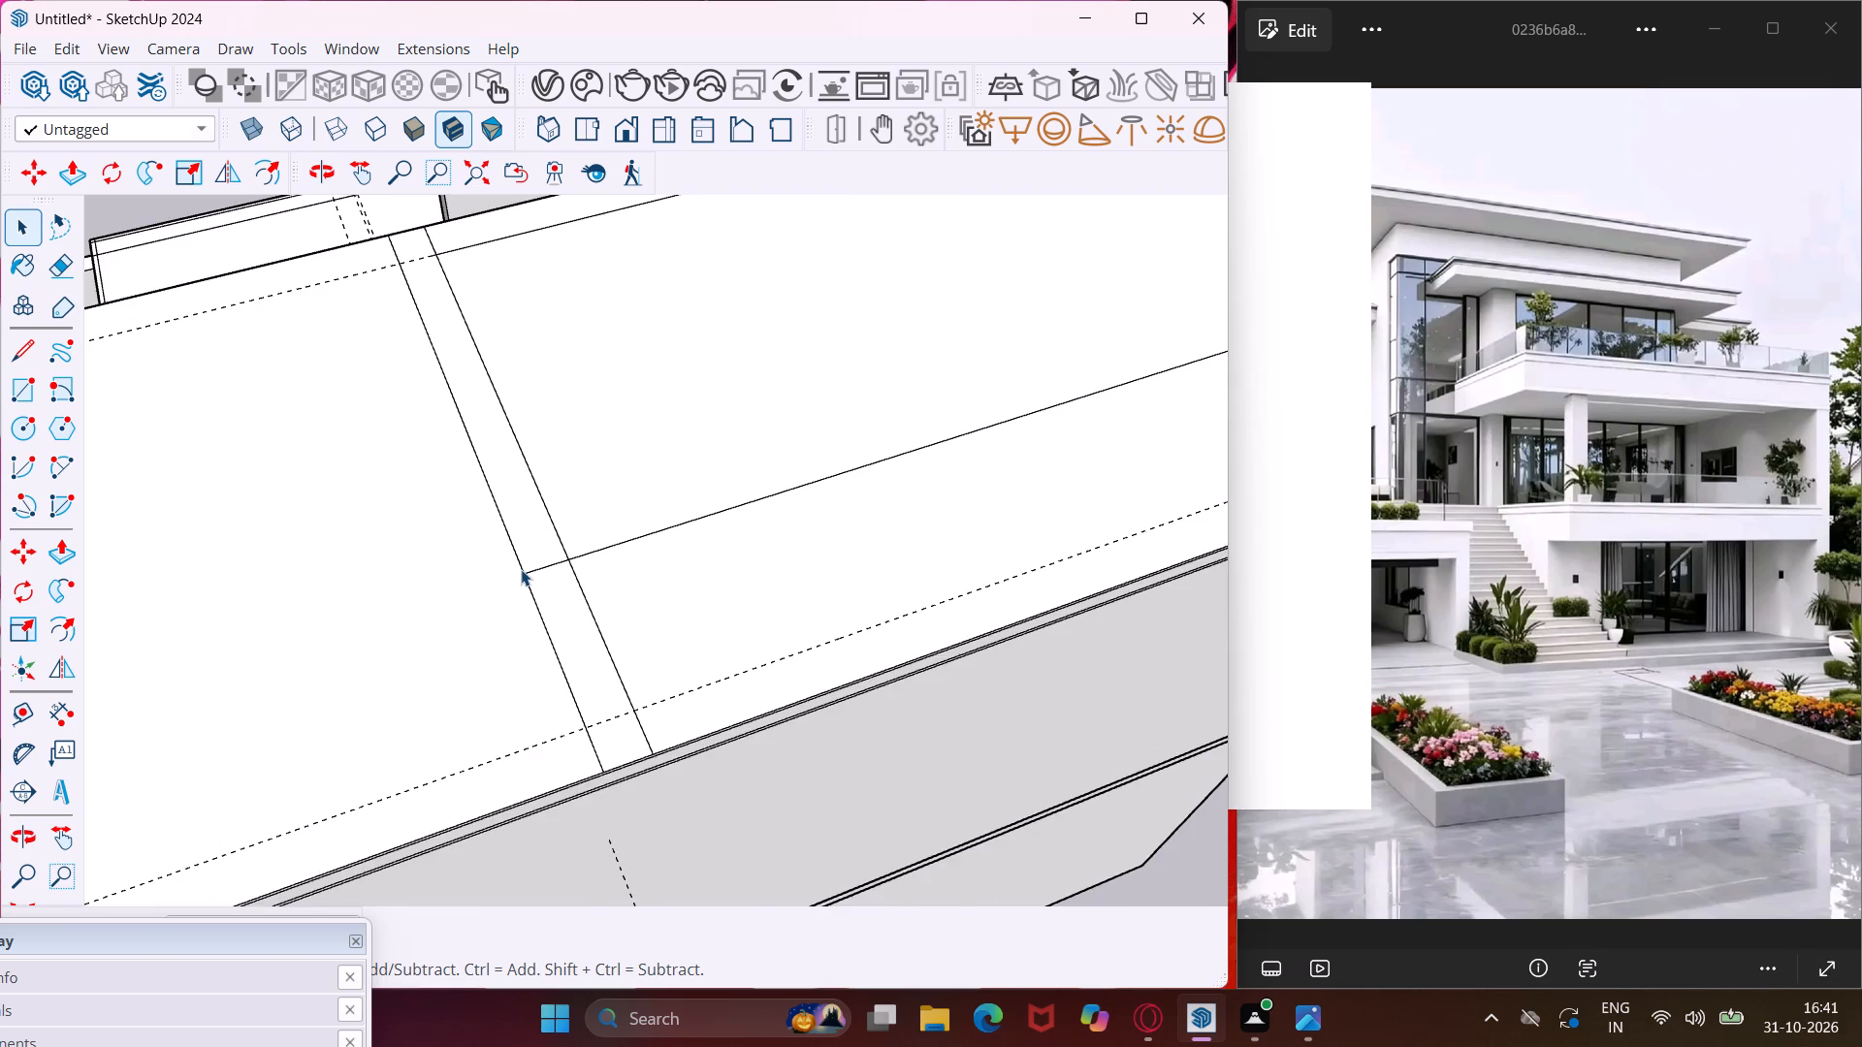
scroll(521, 569, up, 5)
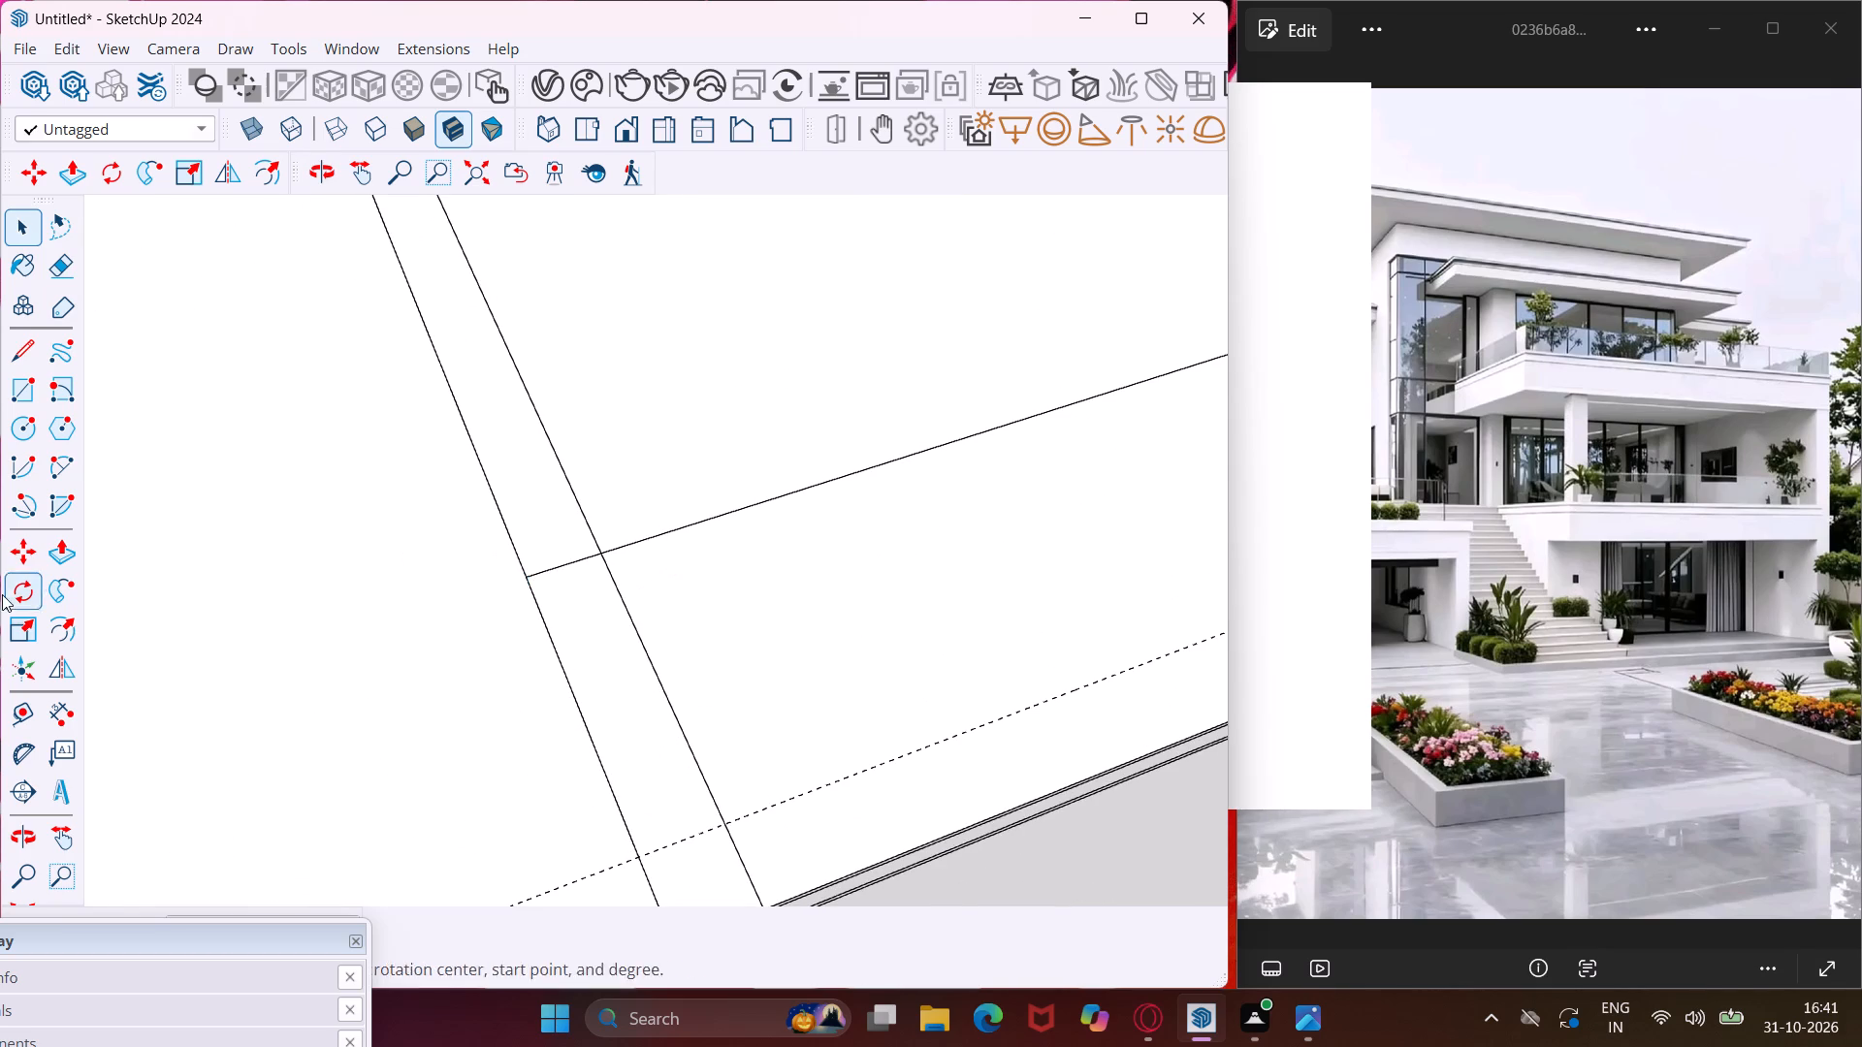
click(21, 701)
scroll(721, 528, up, 3)
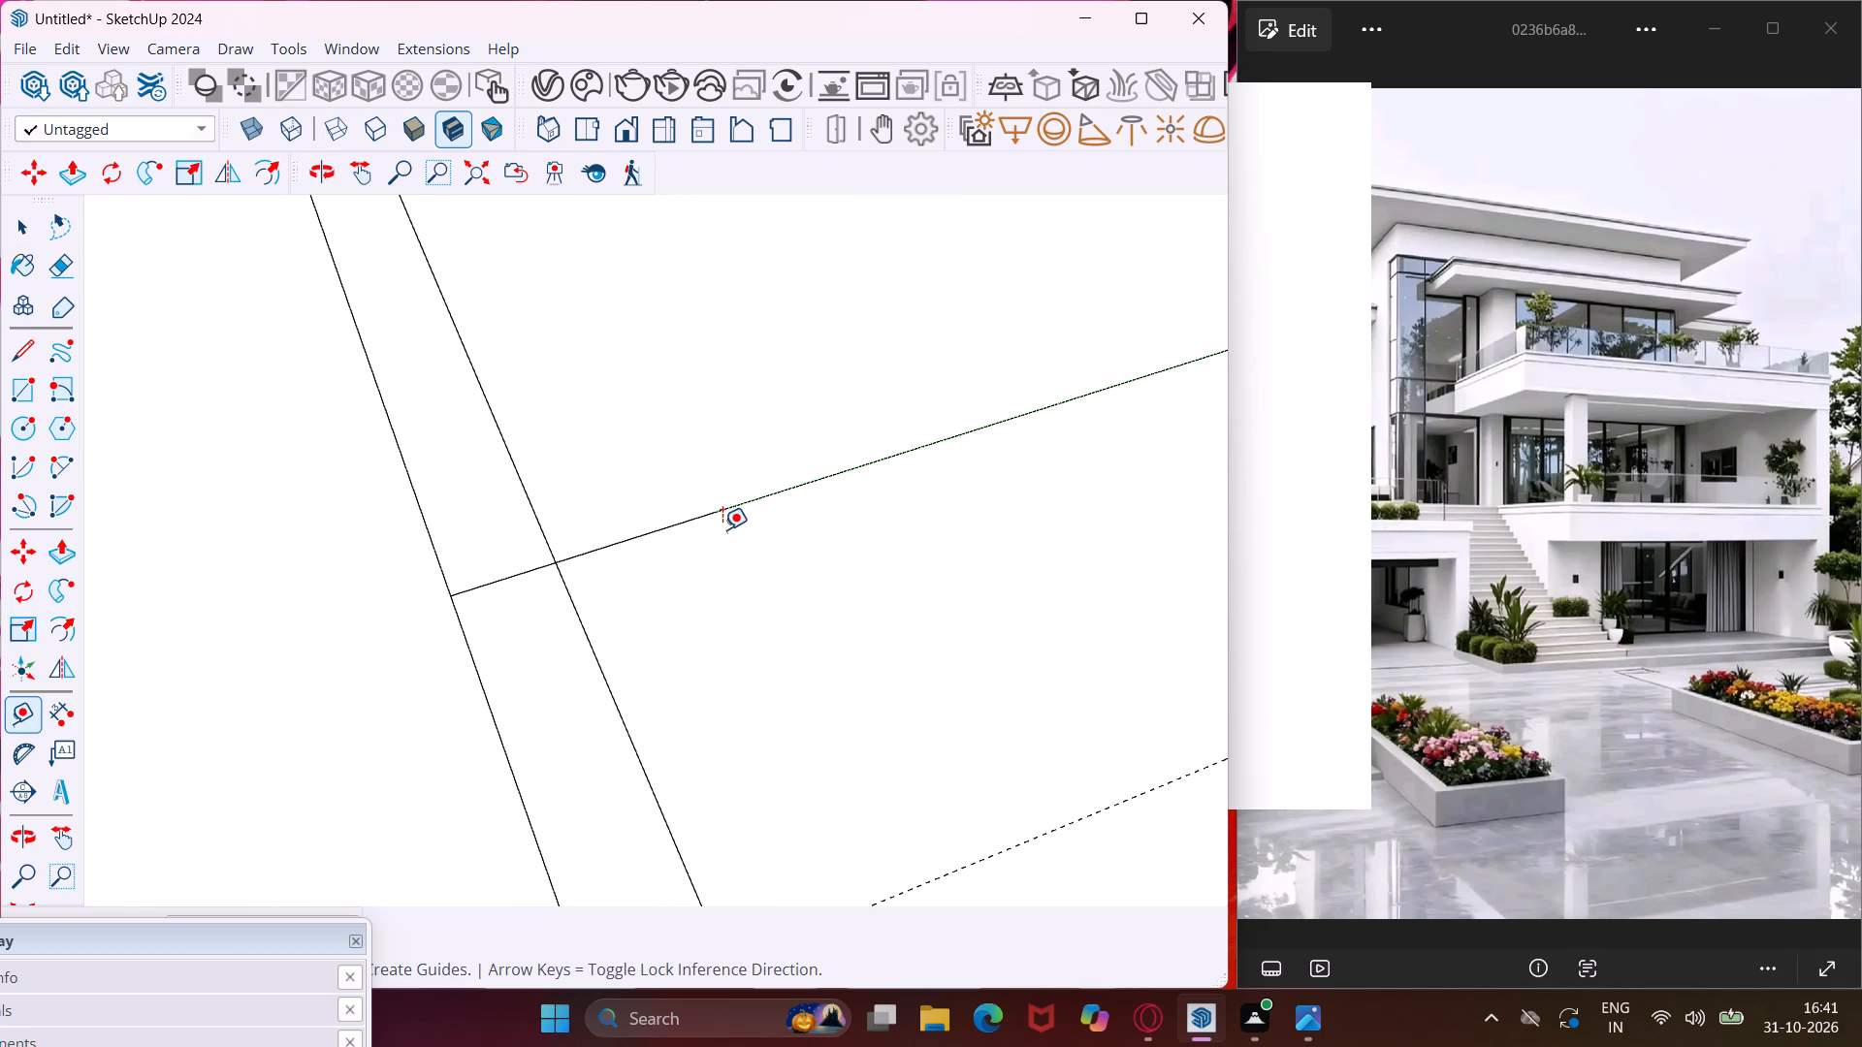
click(720, 512)
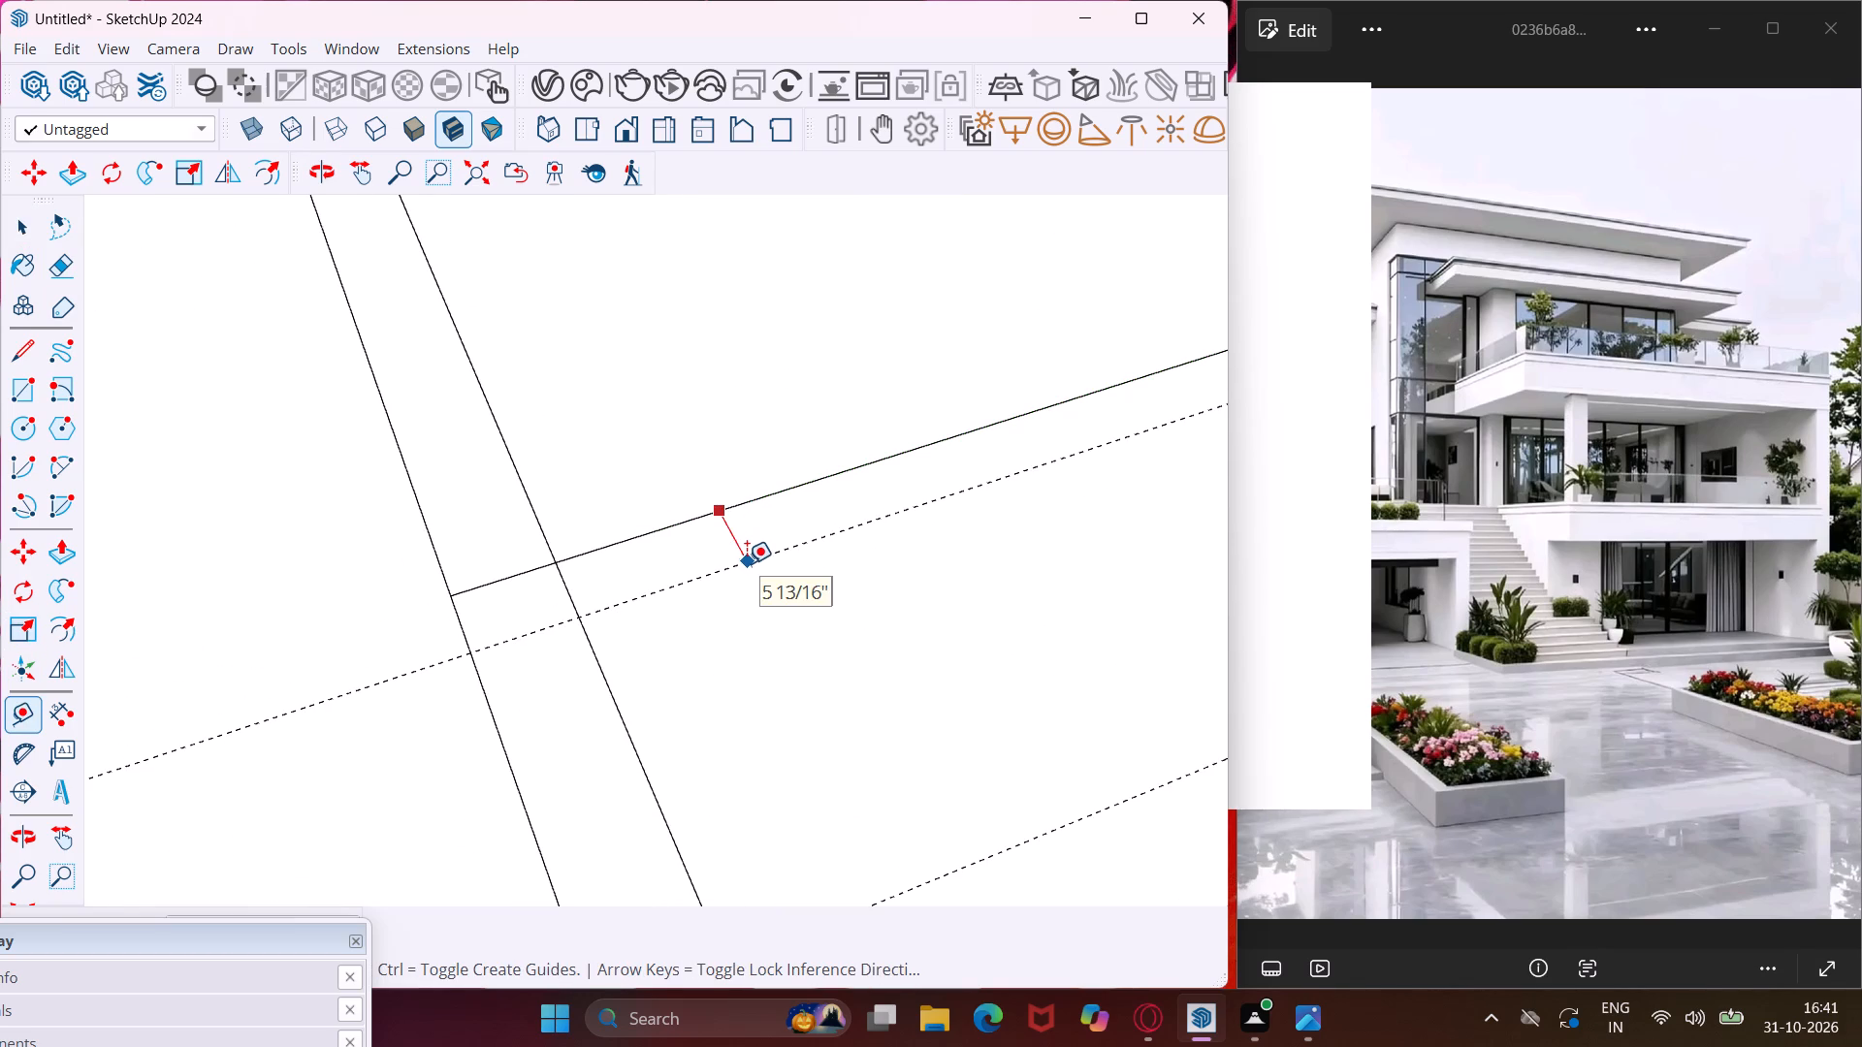
text(9")
key(Return)
key(Escape)
key(space)
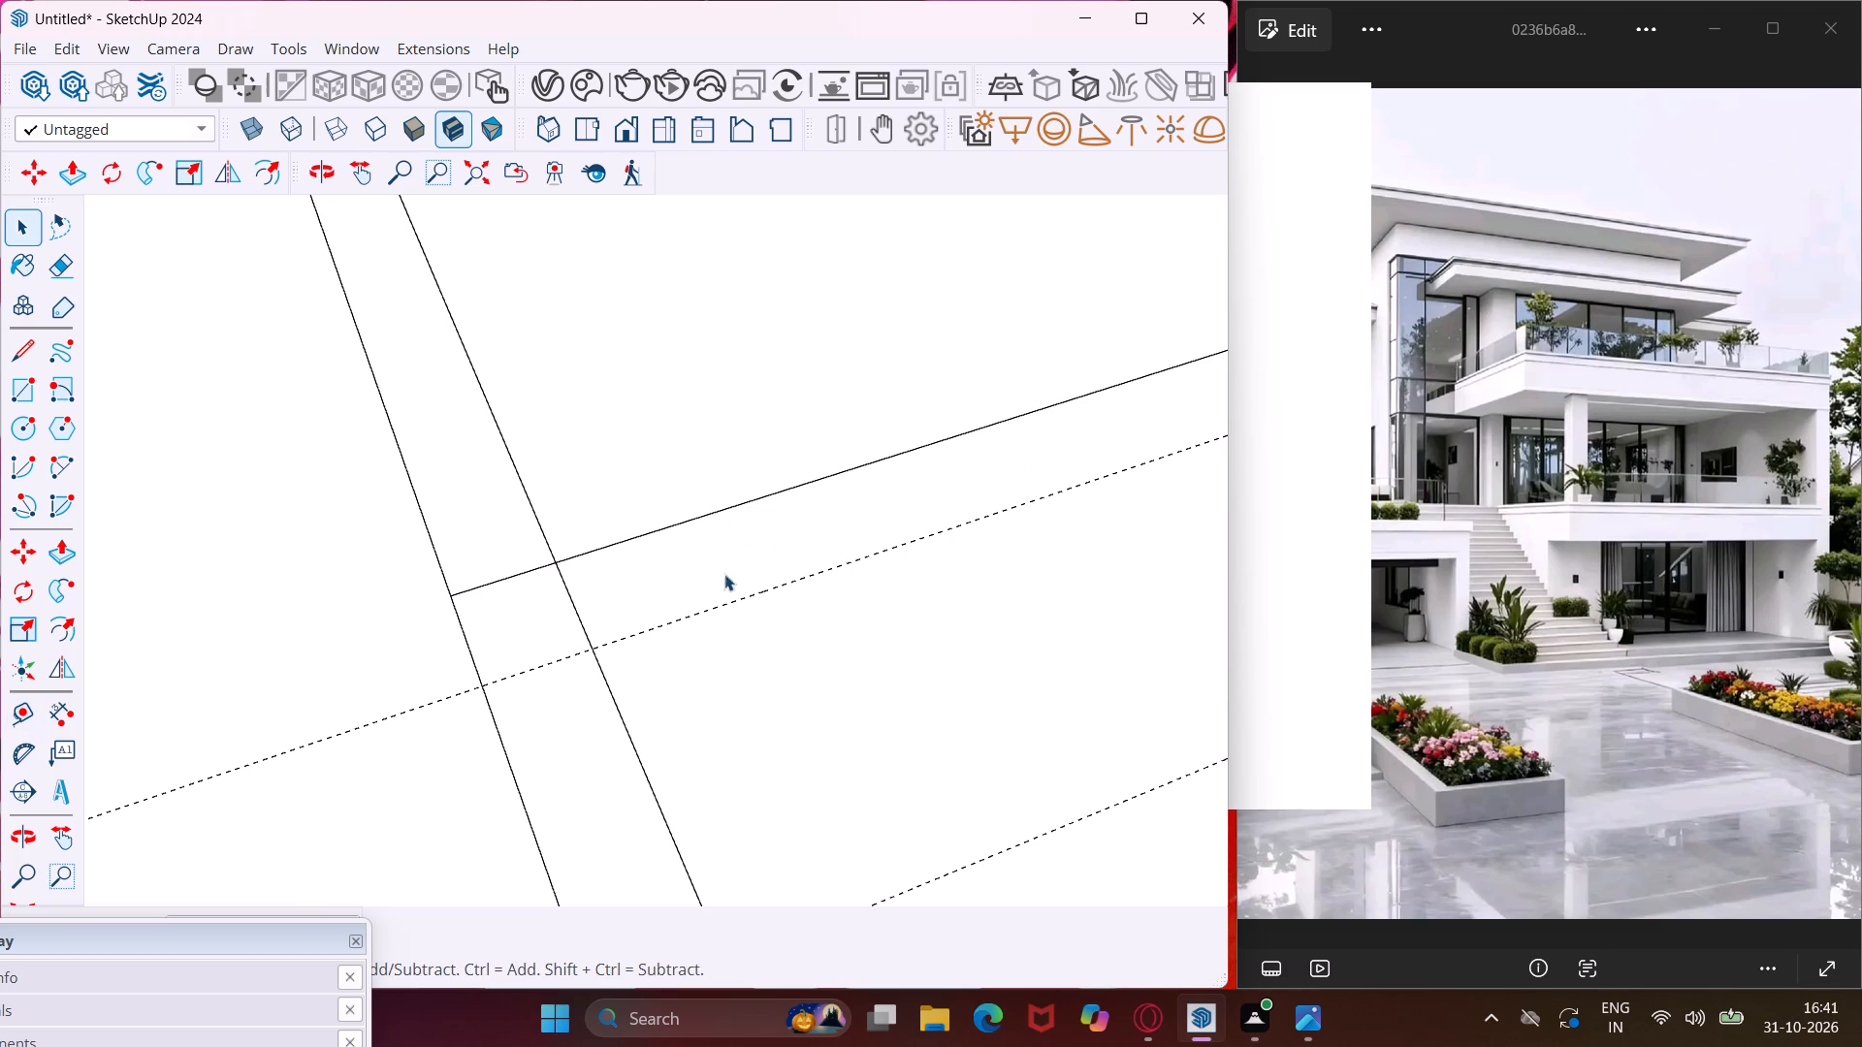
Draw a line over the new 9" guide from the cross strip's far line to the slab's short edge.
click(16, 350)
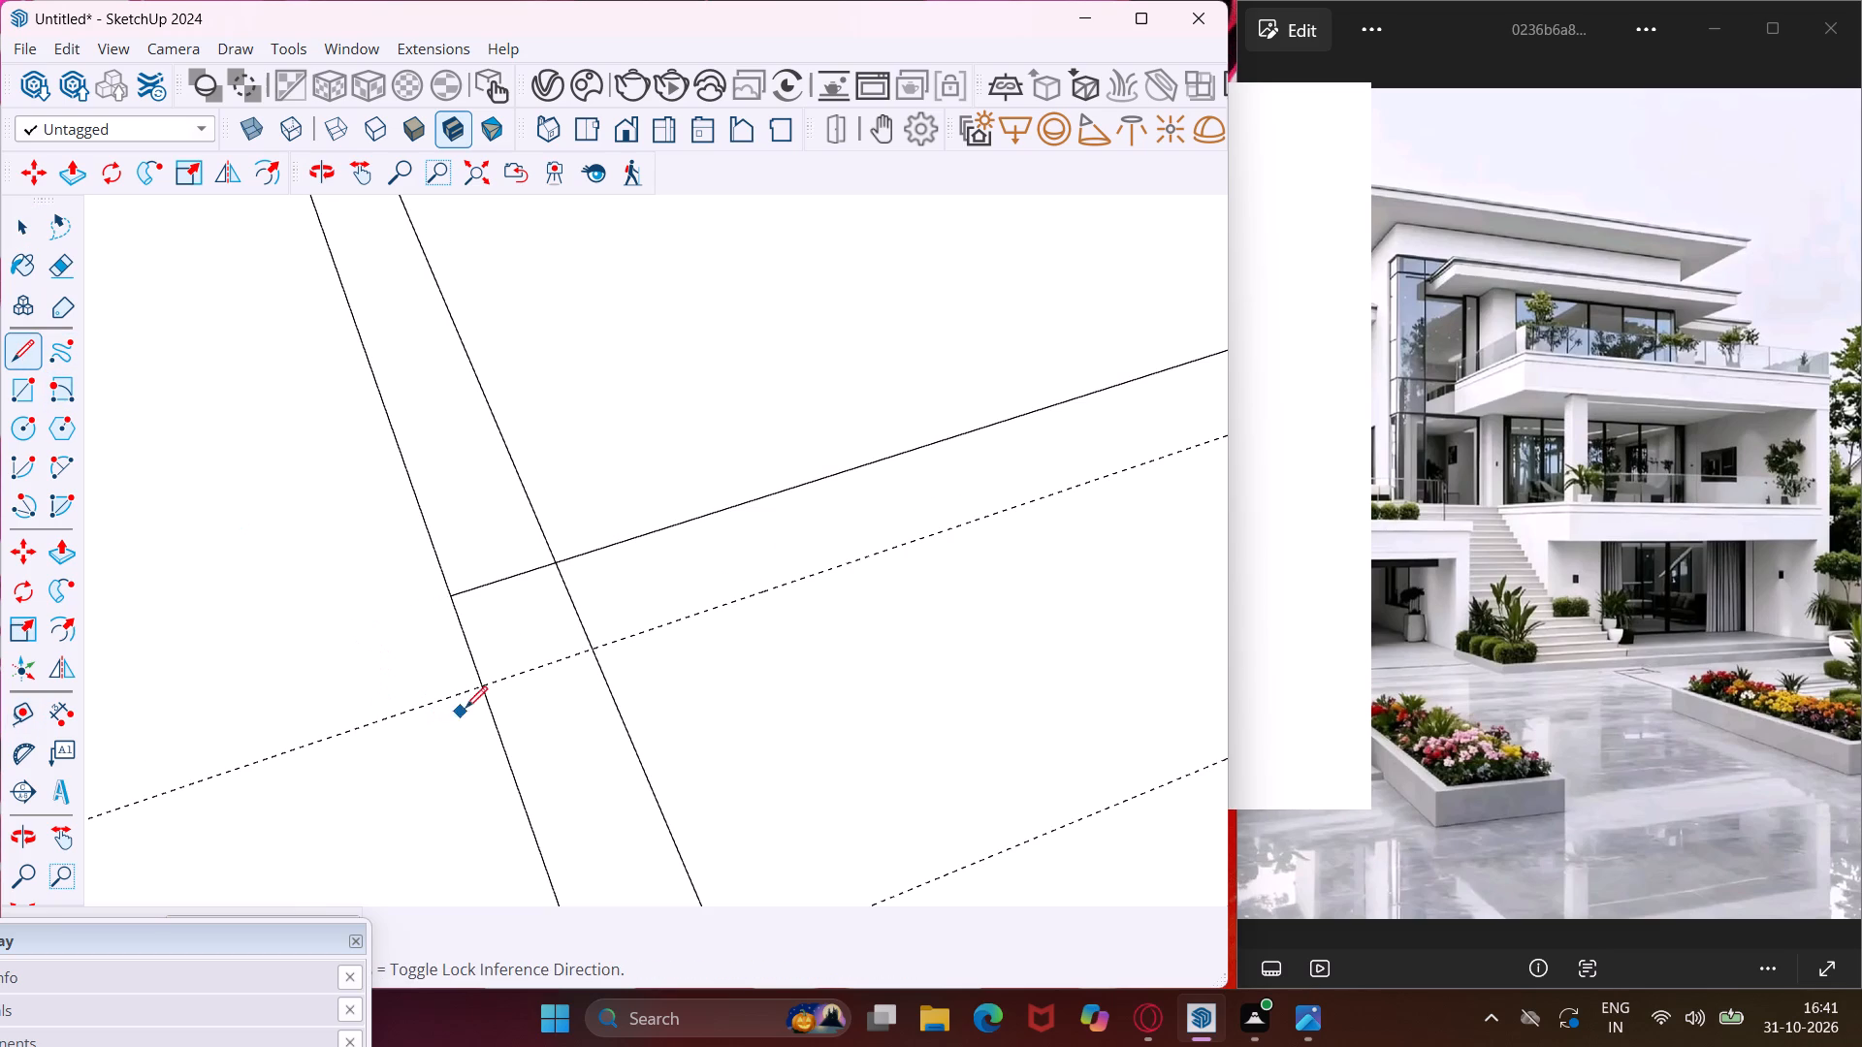
click(481, 689)
scroll(503, 666, down, 11)
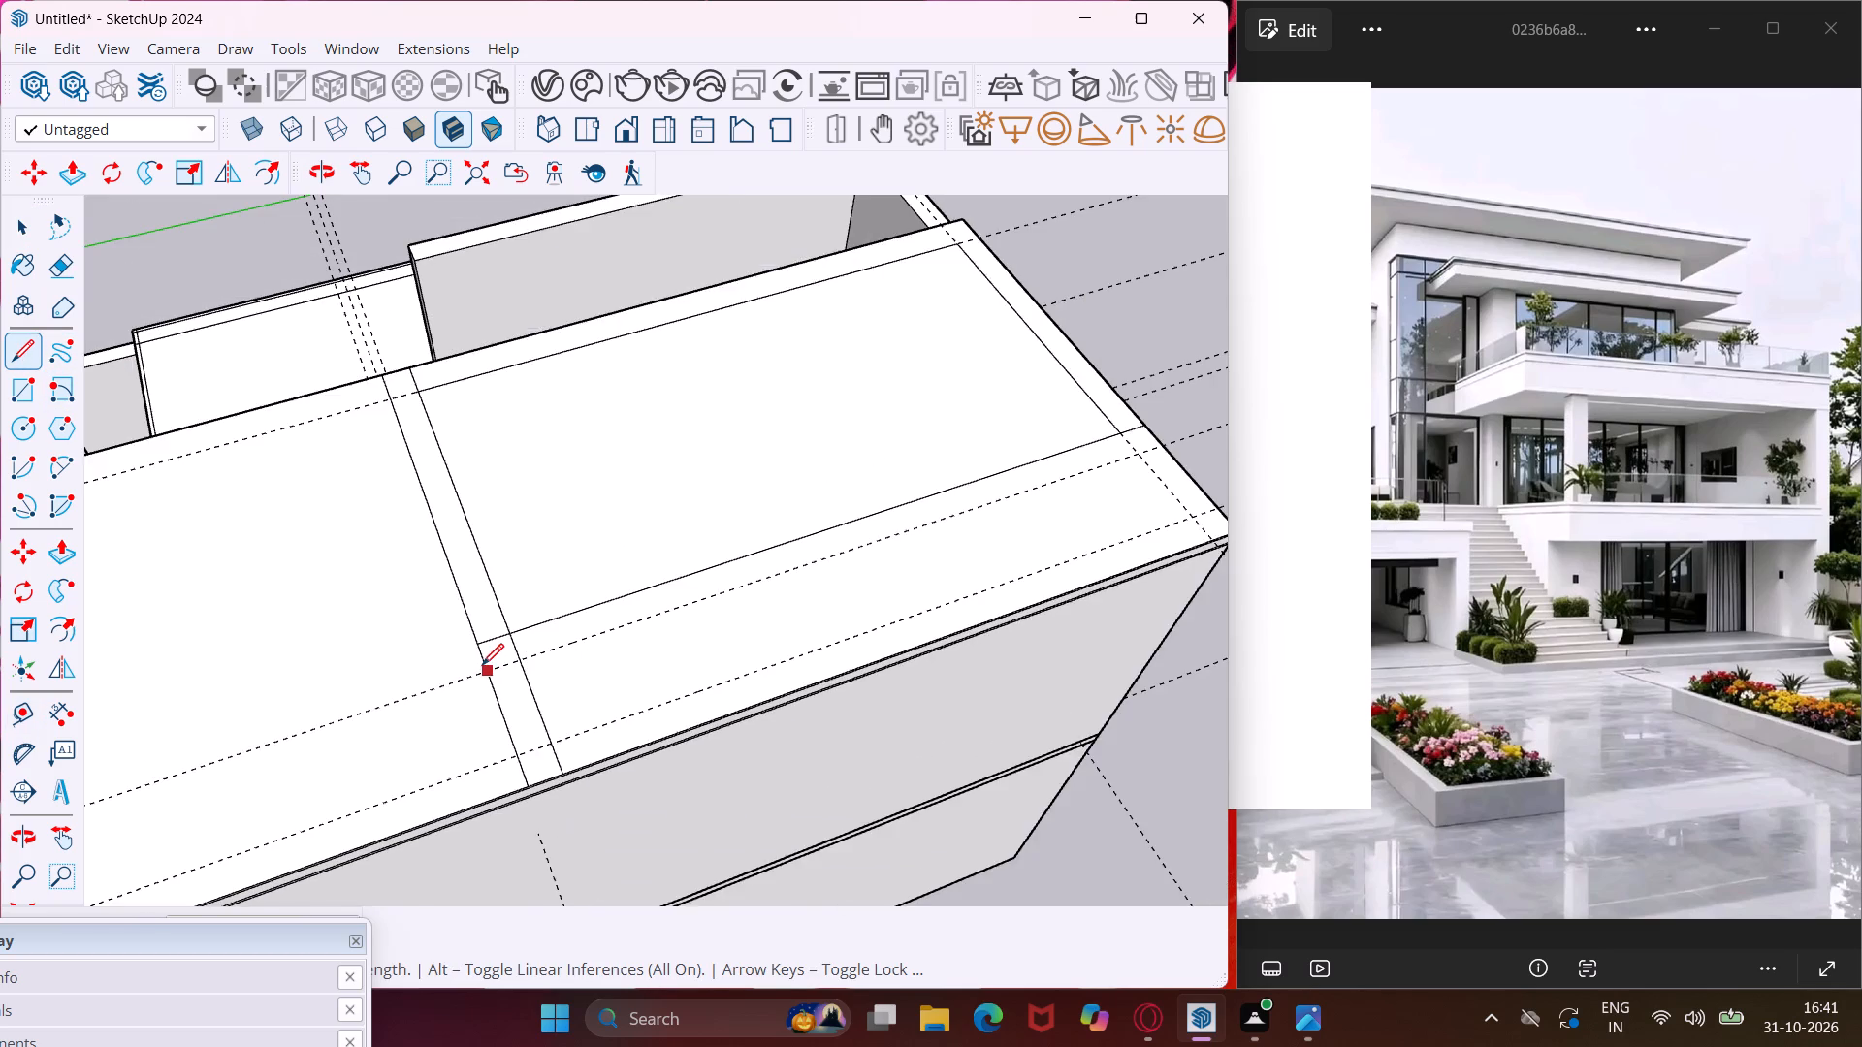
scroll(482, 665, down, 4)
scroll(1062, 473, up, 3)
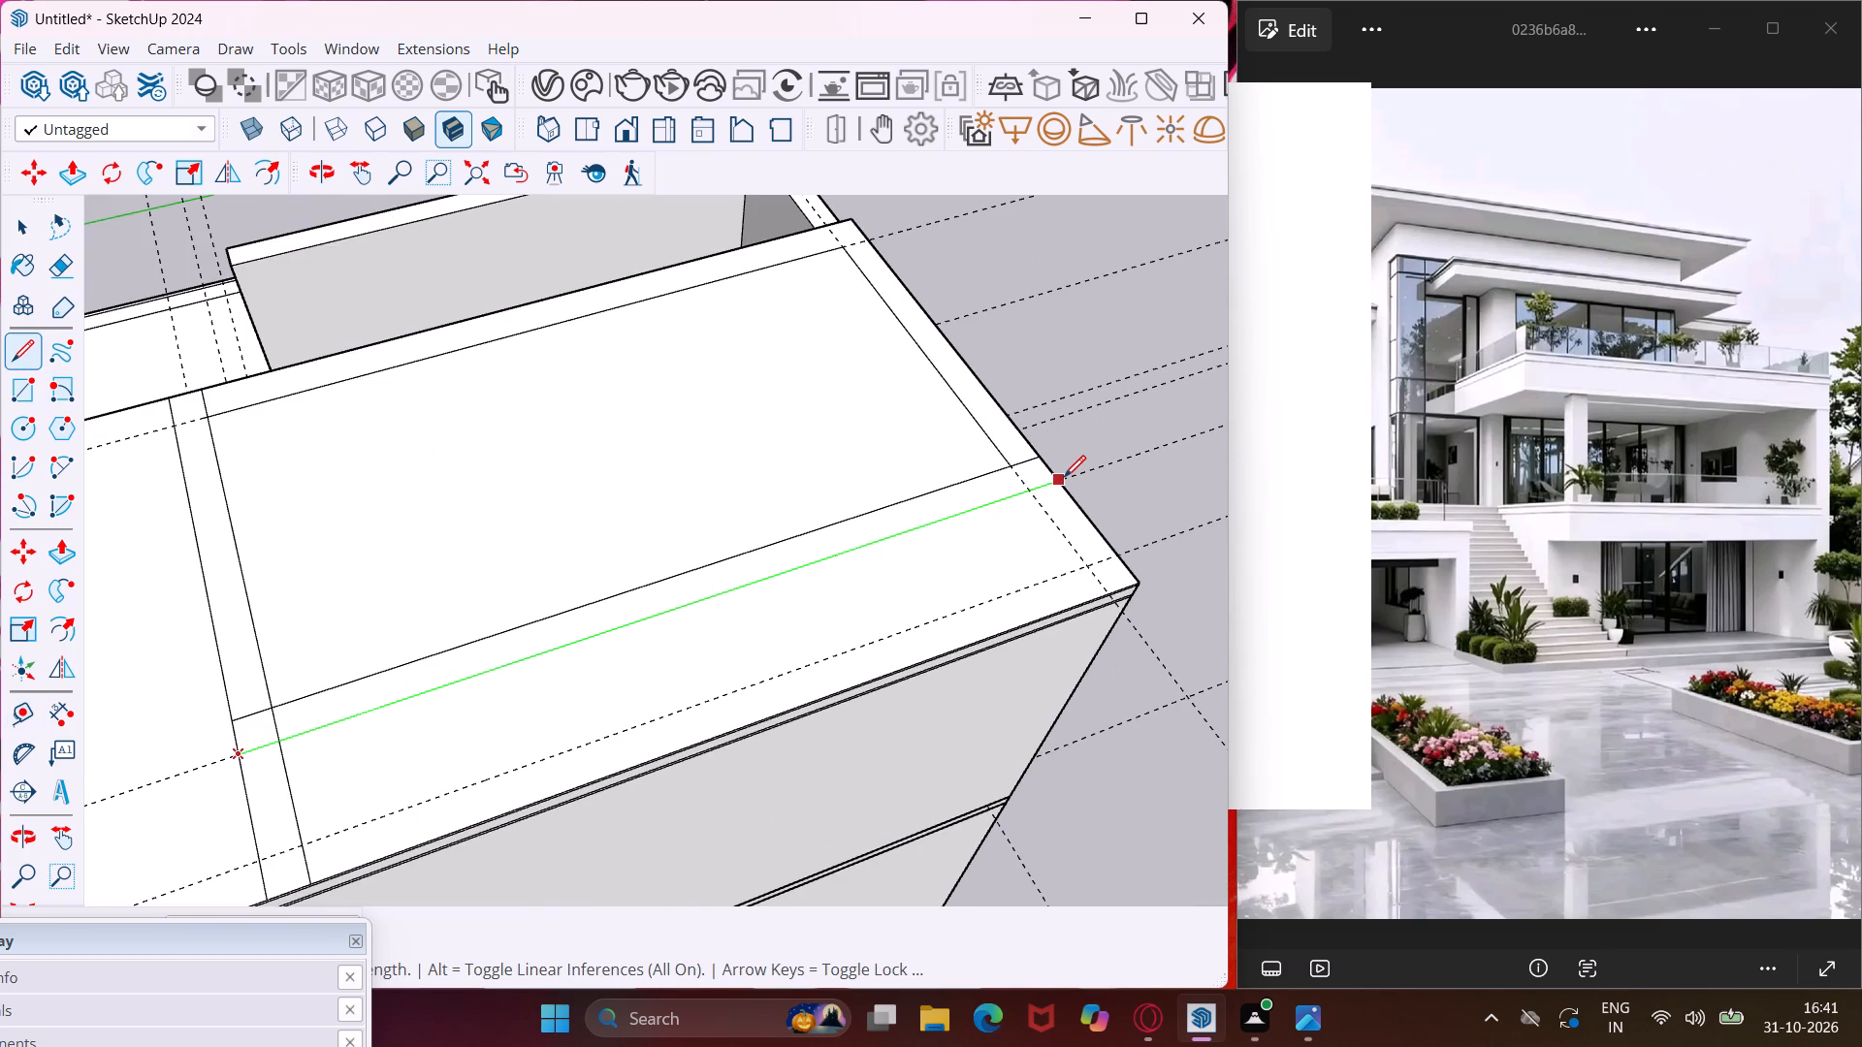
click(1064, 479)
key(Escape)
key(space)
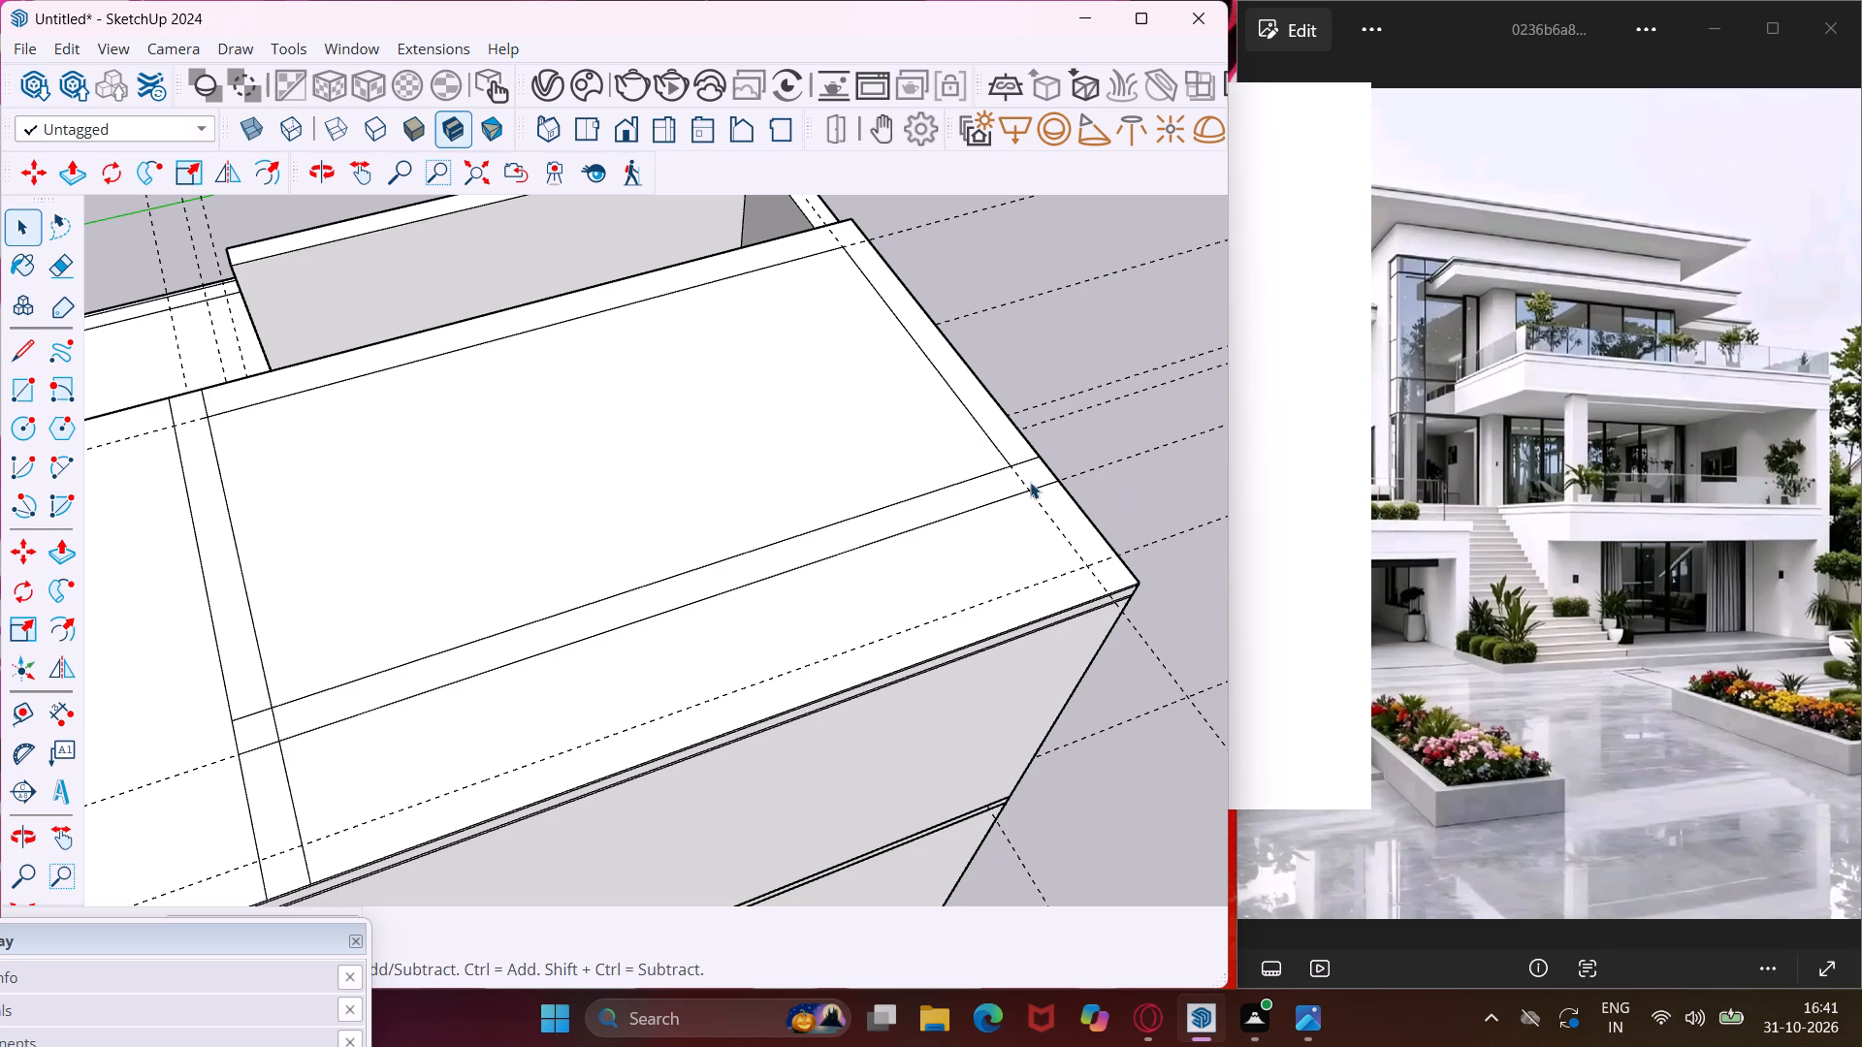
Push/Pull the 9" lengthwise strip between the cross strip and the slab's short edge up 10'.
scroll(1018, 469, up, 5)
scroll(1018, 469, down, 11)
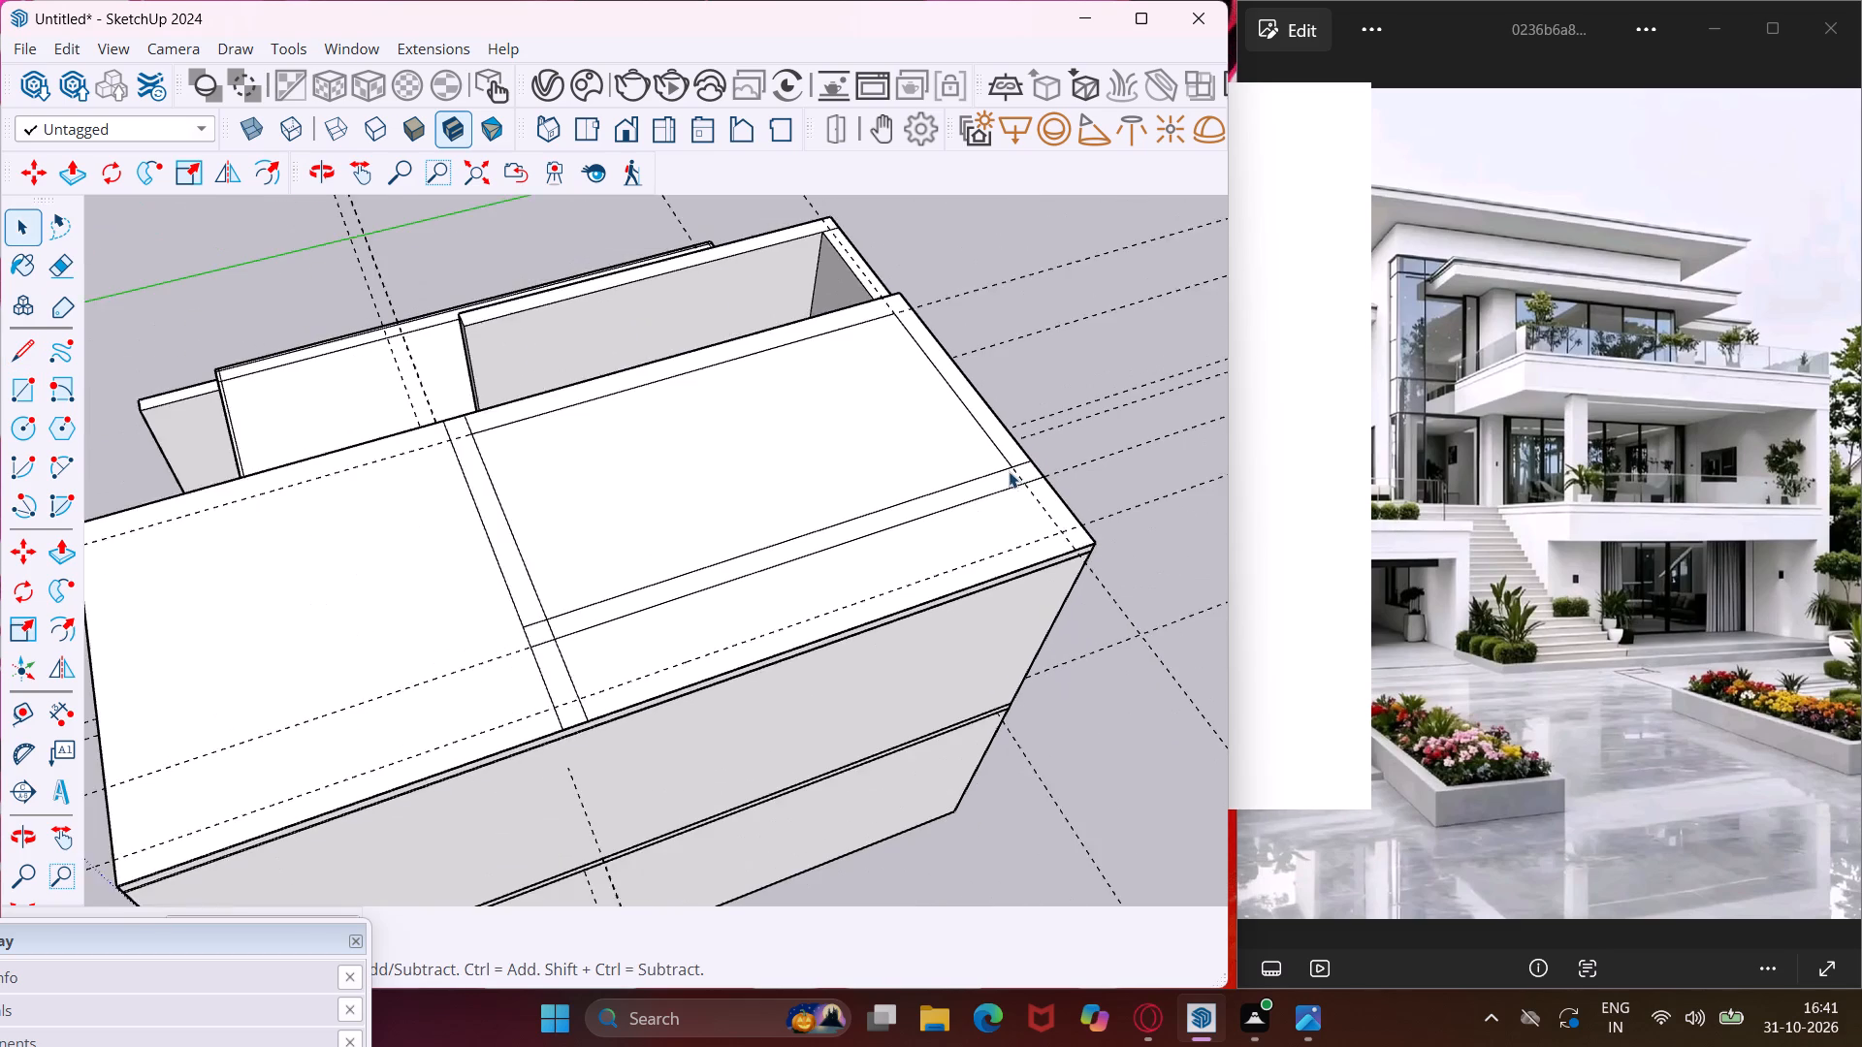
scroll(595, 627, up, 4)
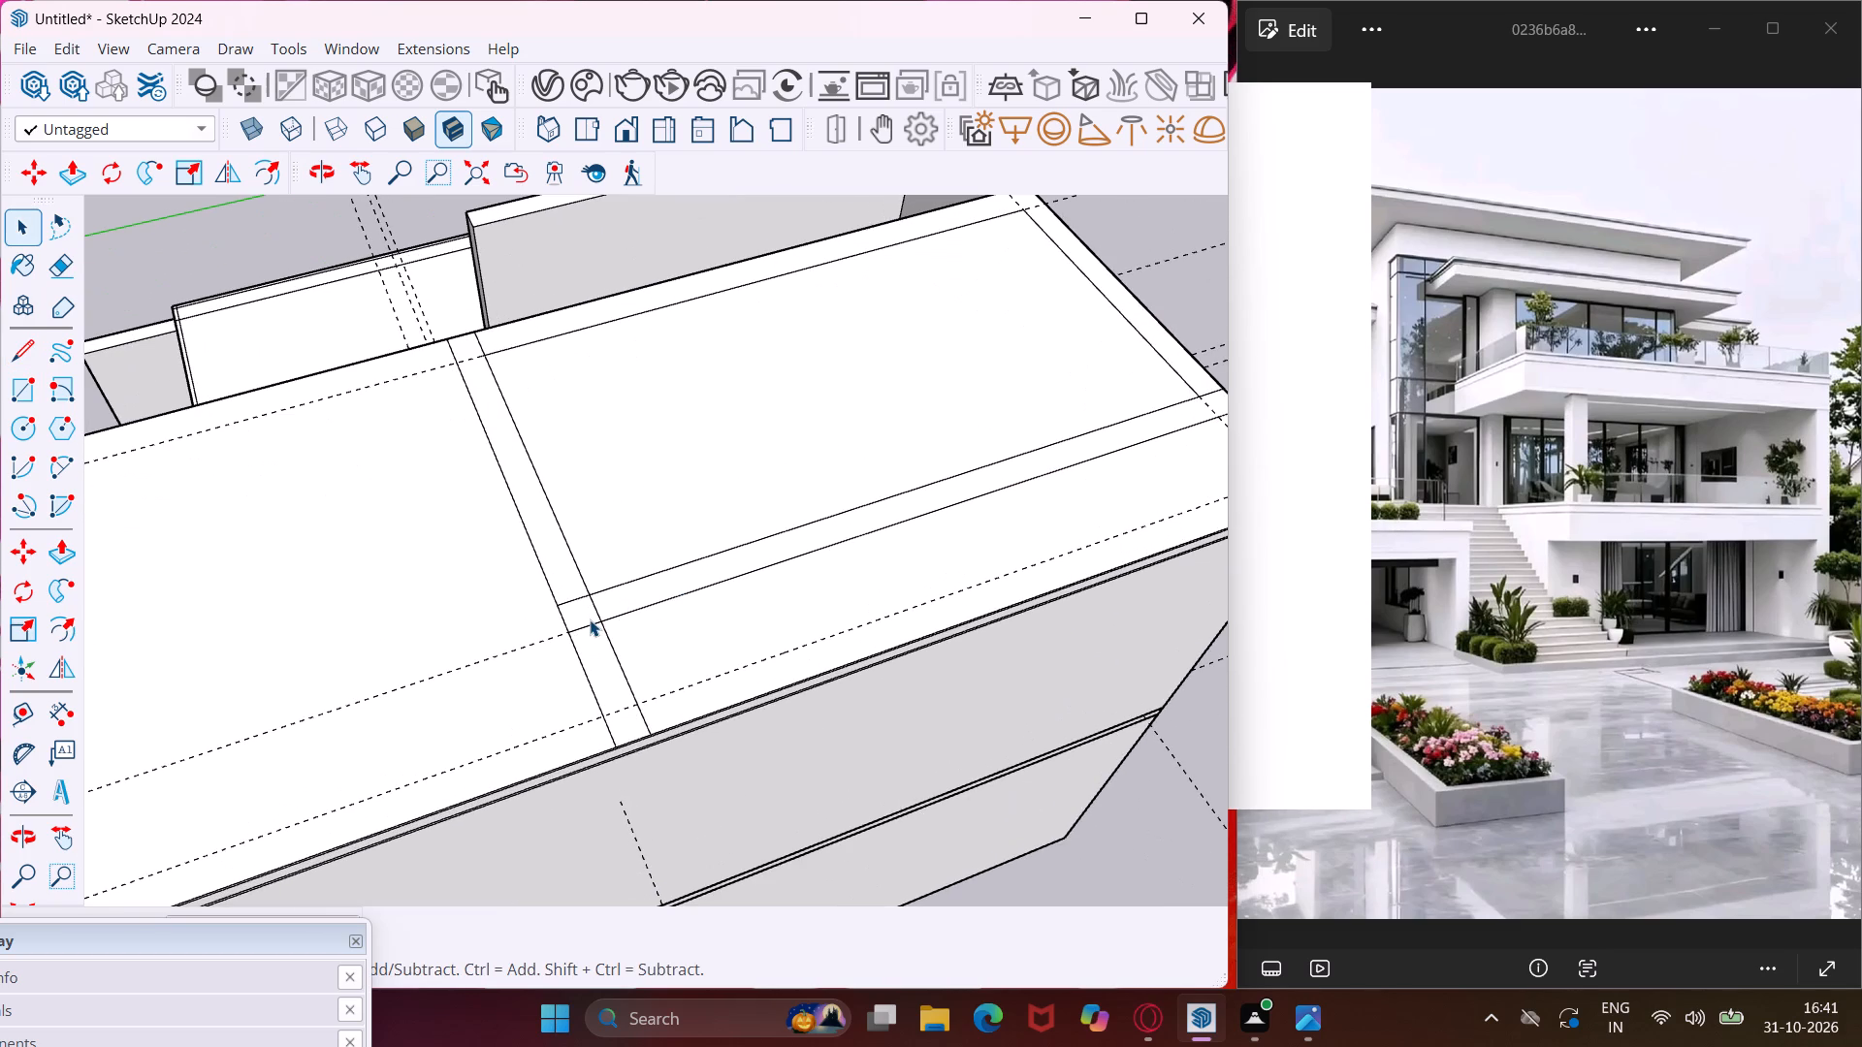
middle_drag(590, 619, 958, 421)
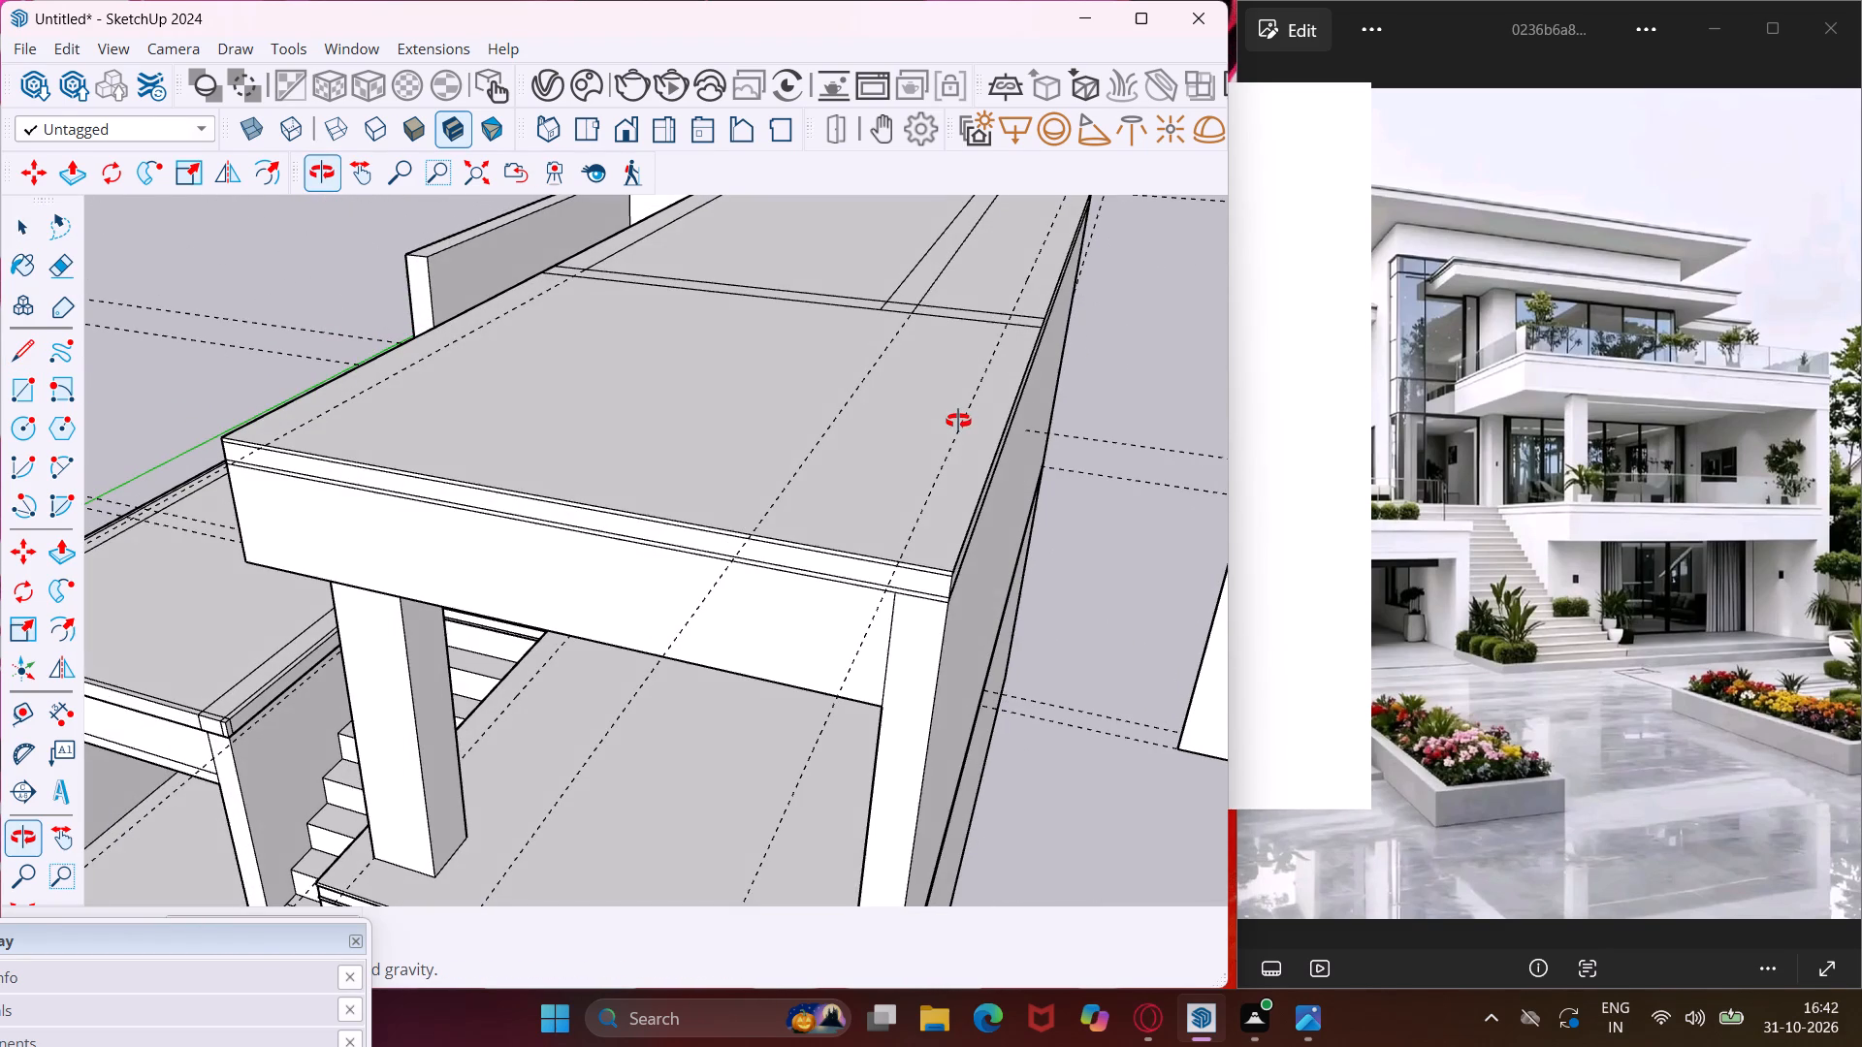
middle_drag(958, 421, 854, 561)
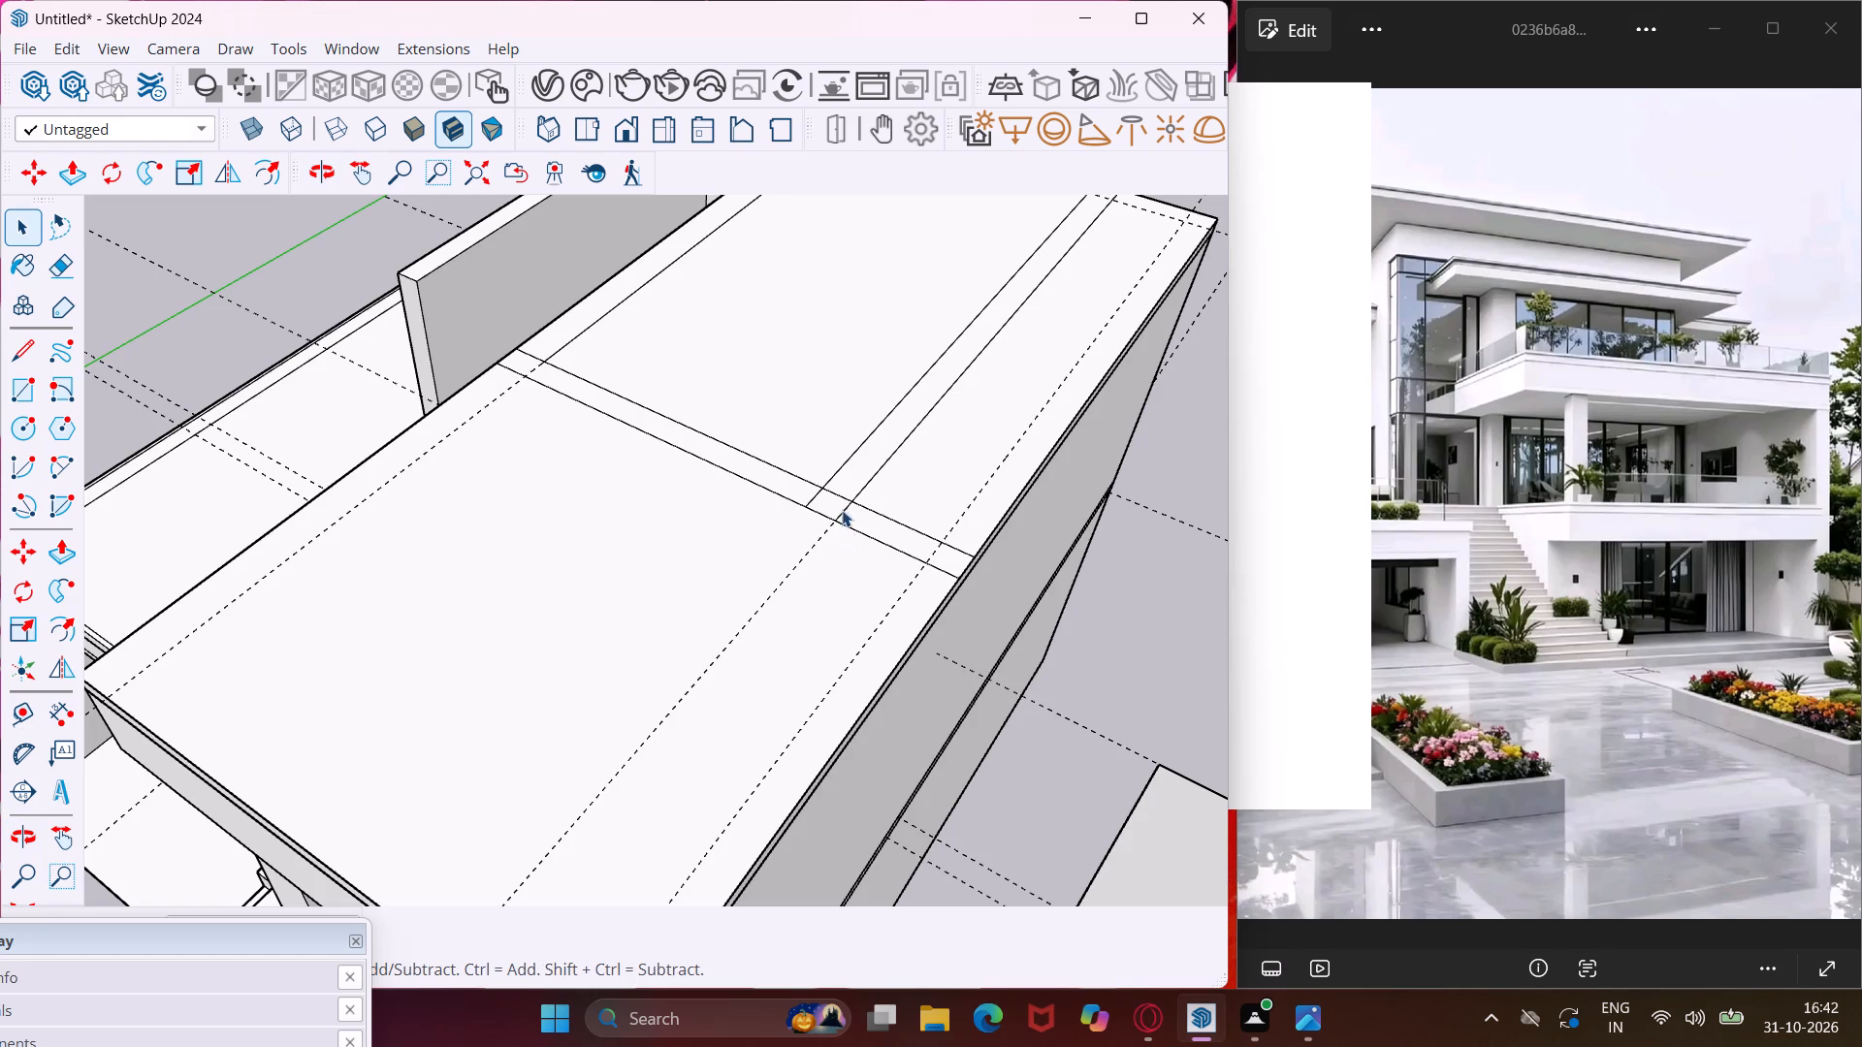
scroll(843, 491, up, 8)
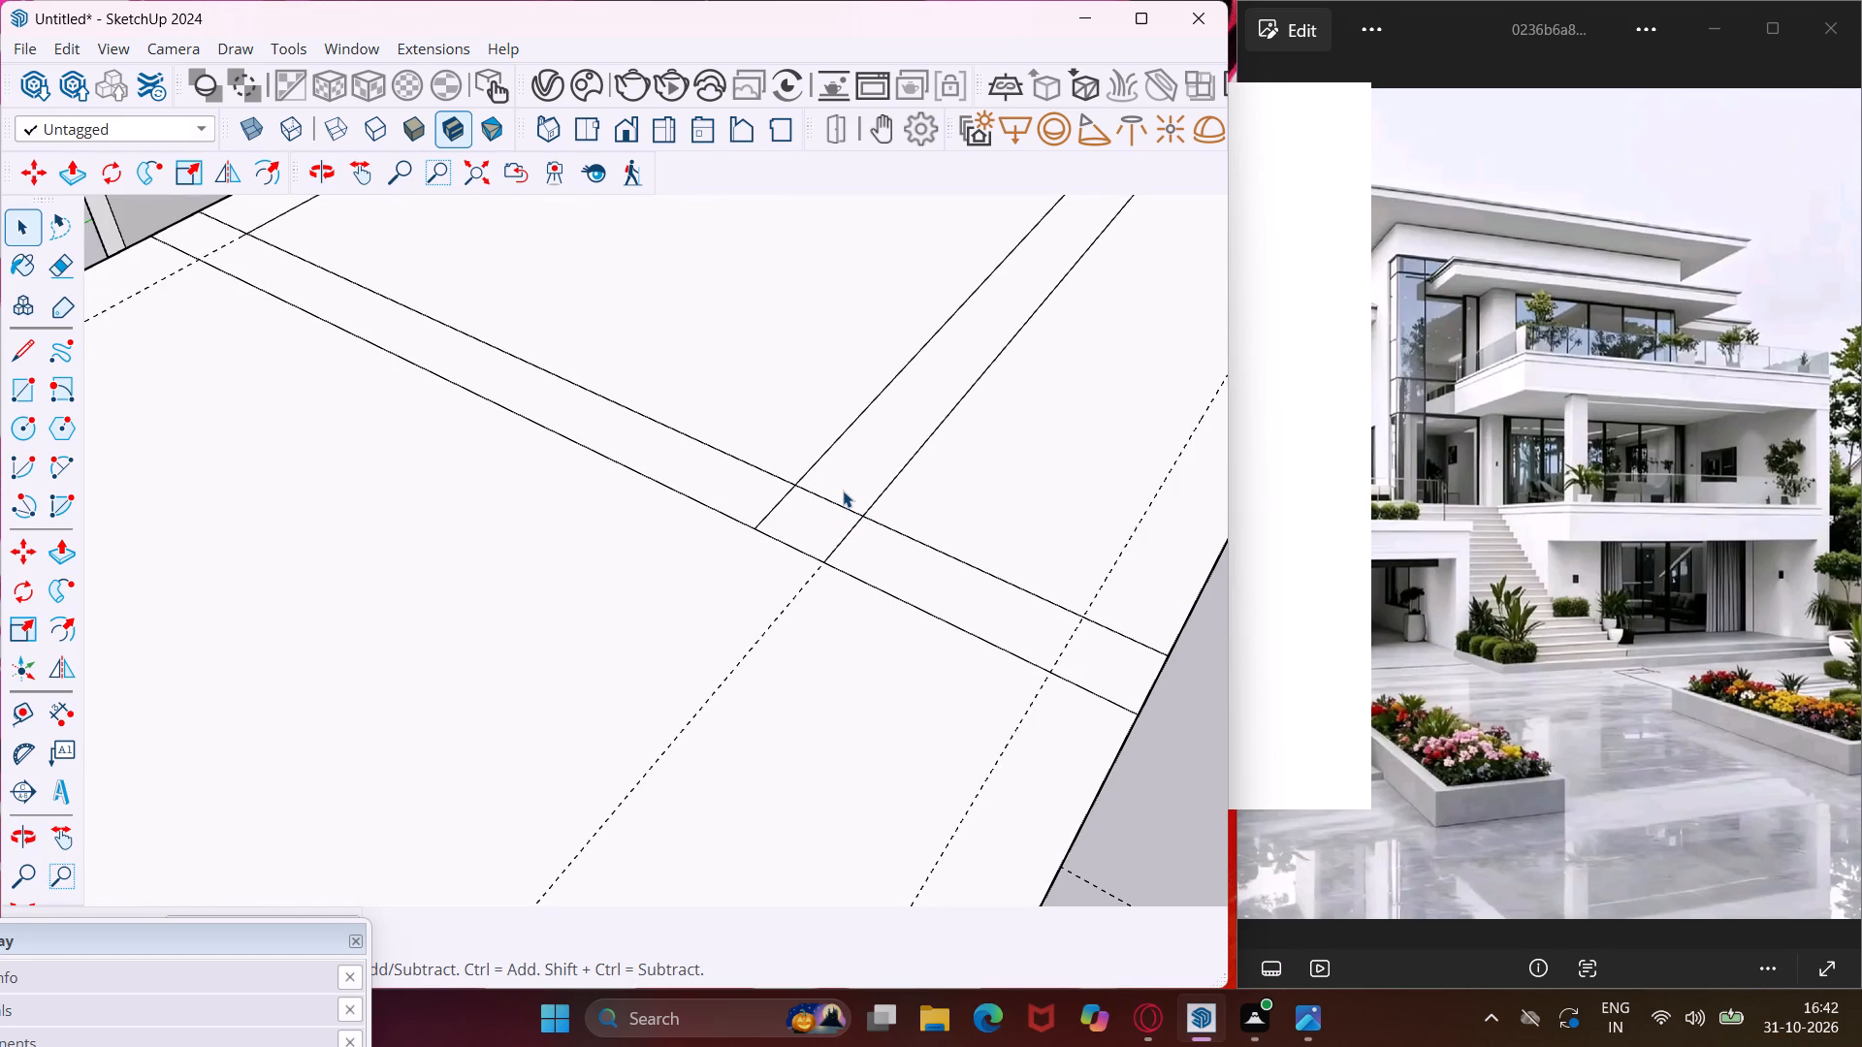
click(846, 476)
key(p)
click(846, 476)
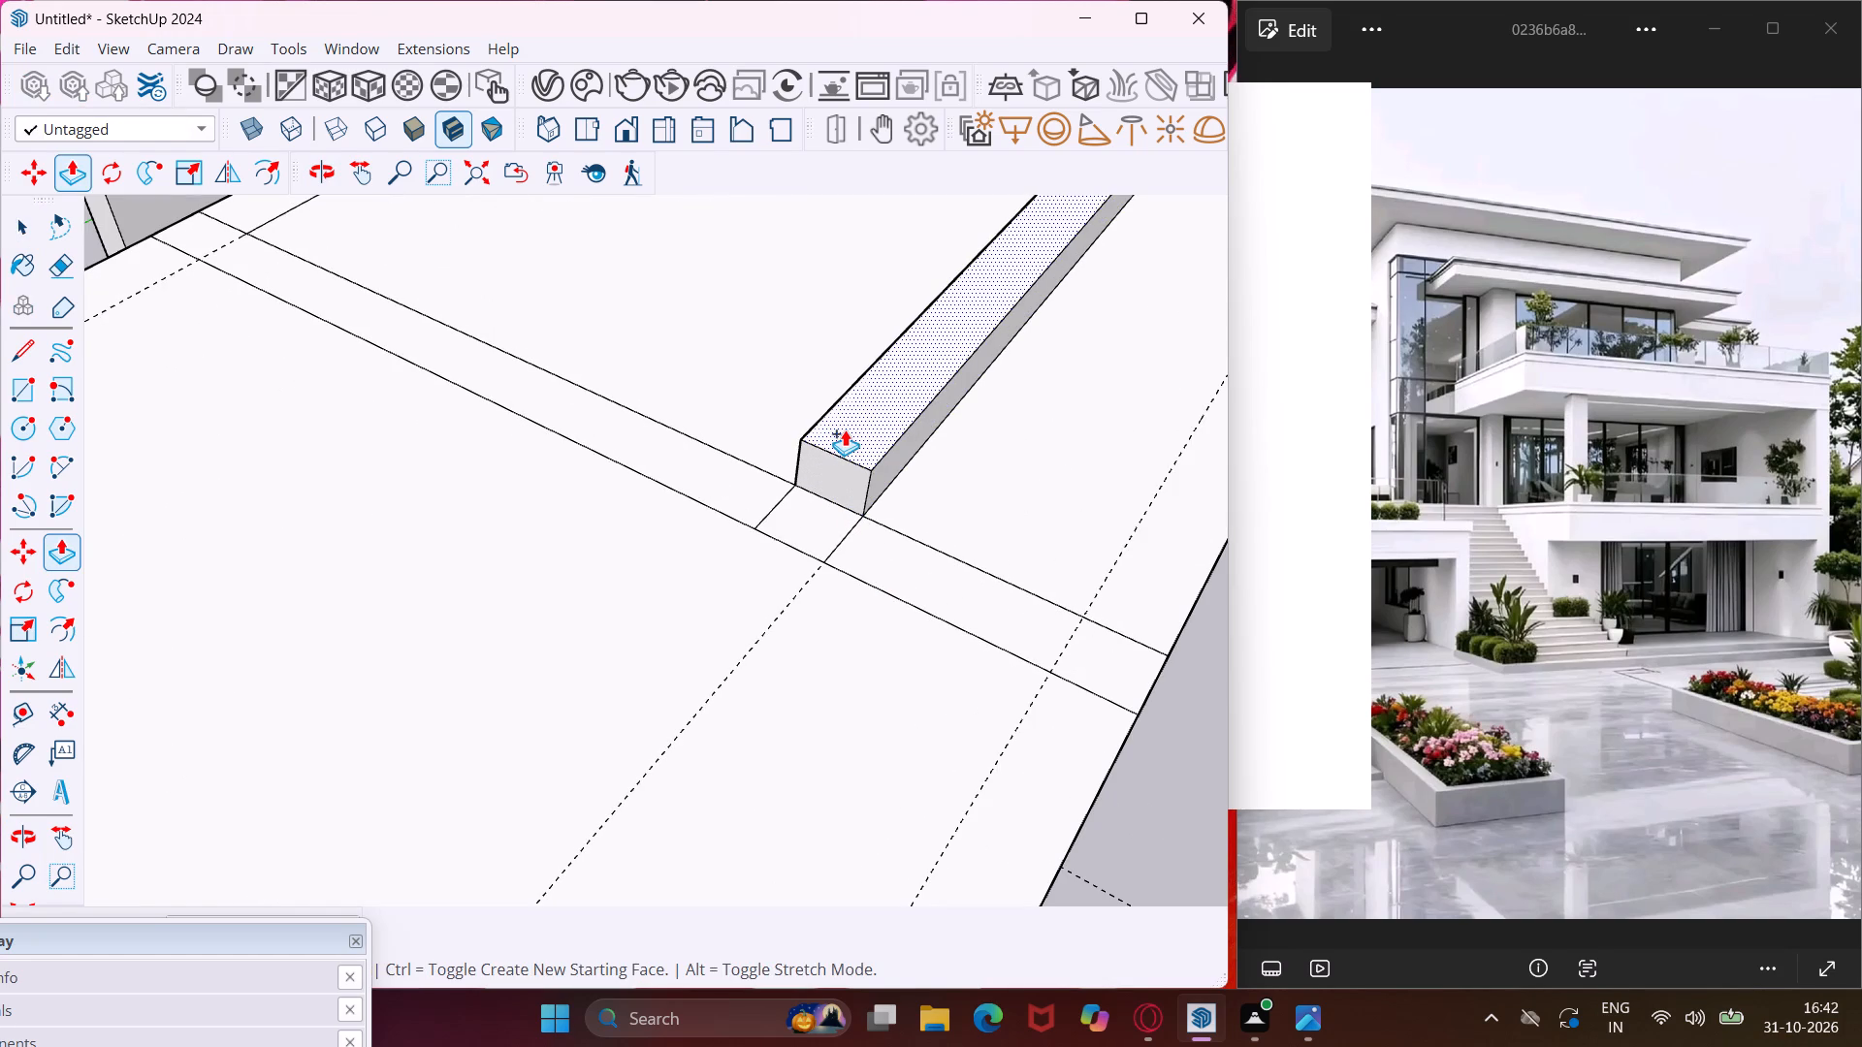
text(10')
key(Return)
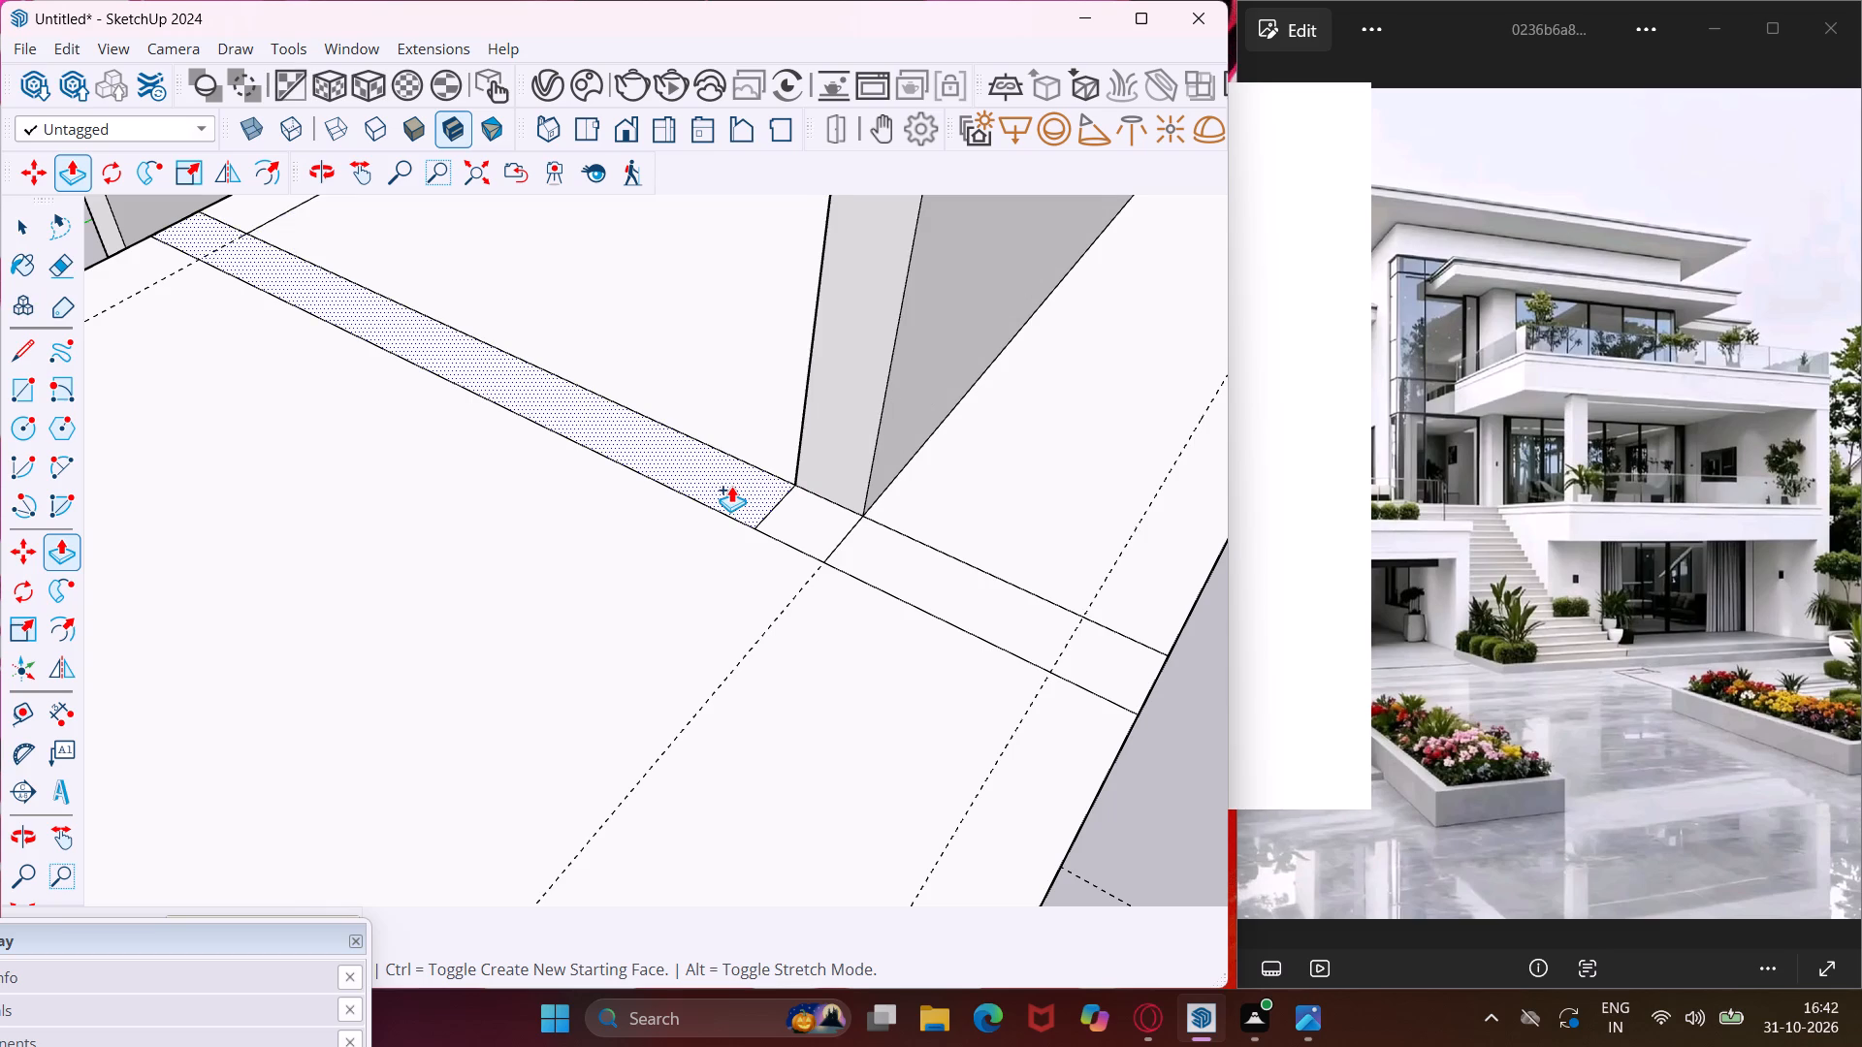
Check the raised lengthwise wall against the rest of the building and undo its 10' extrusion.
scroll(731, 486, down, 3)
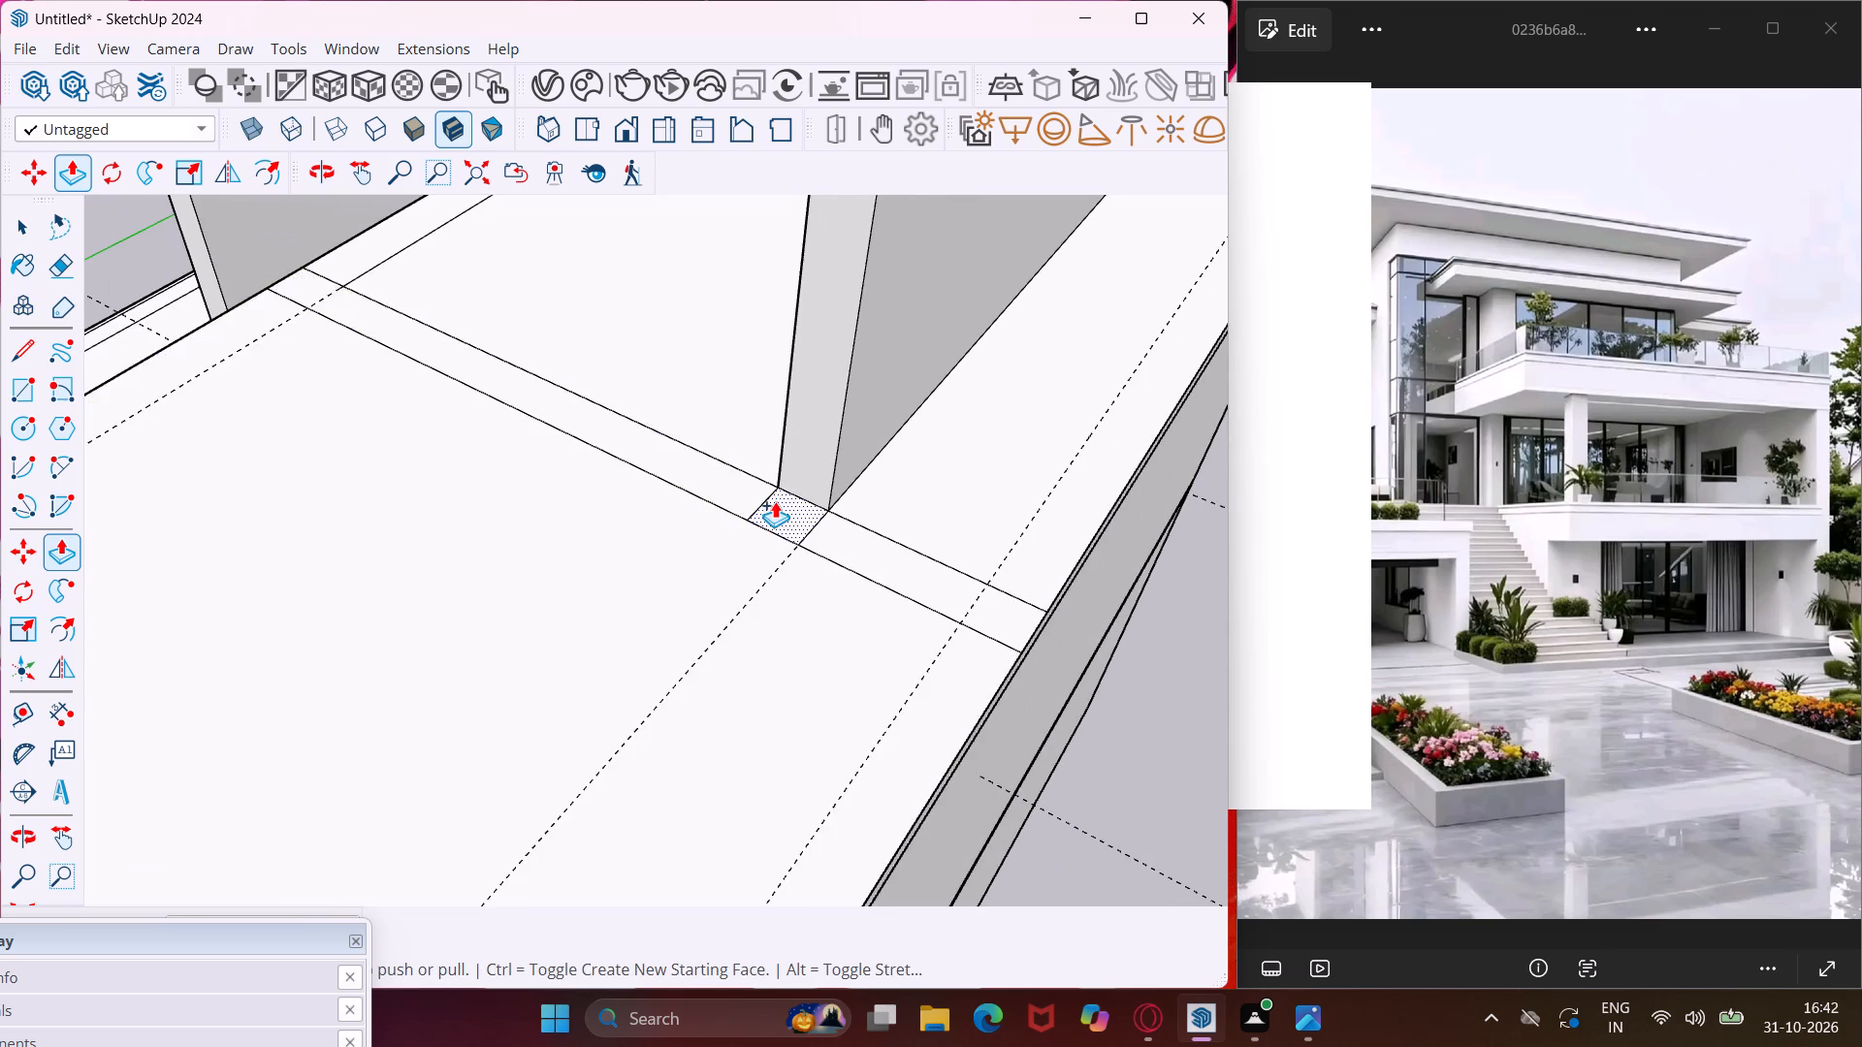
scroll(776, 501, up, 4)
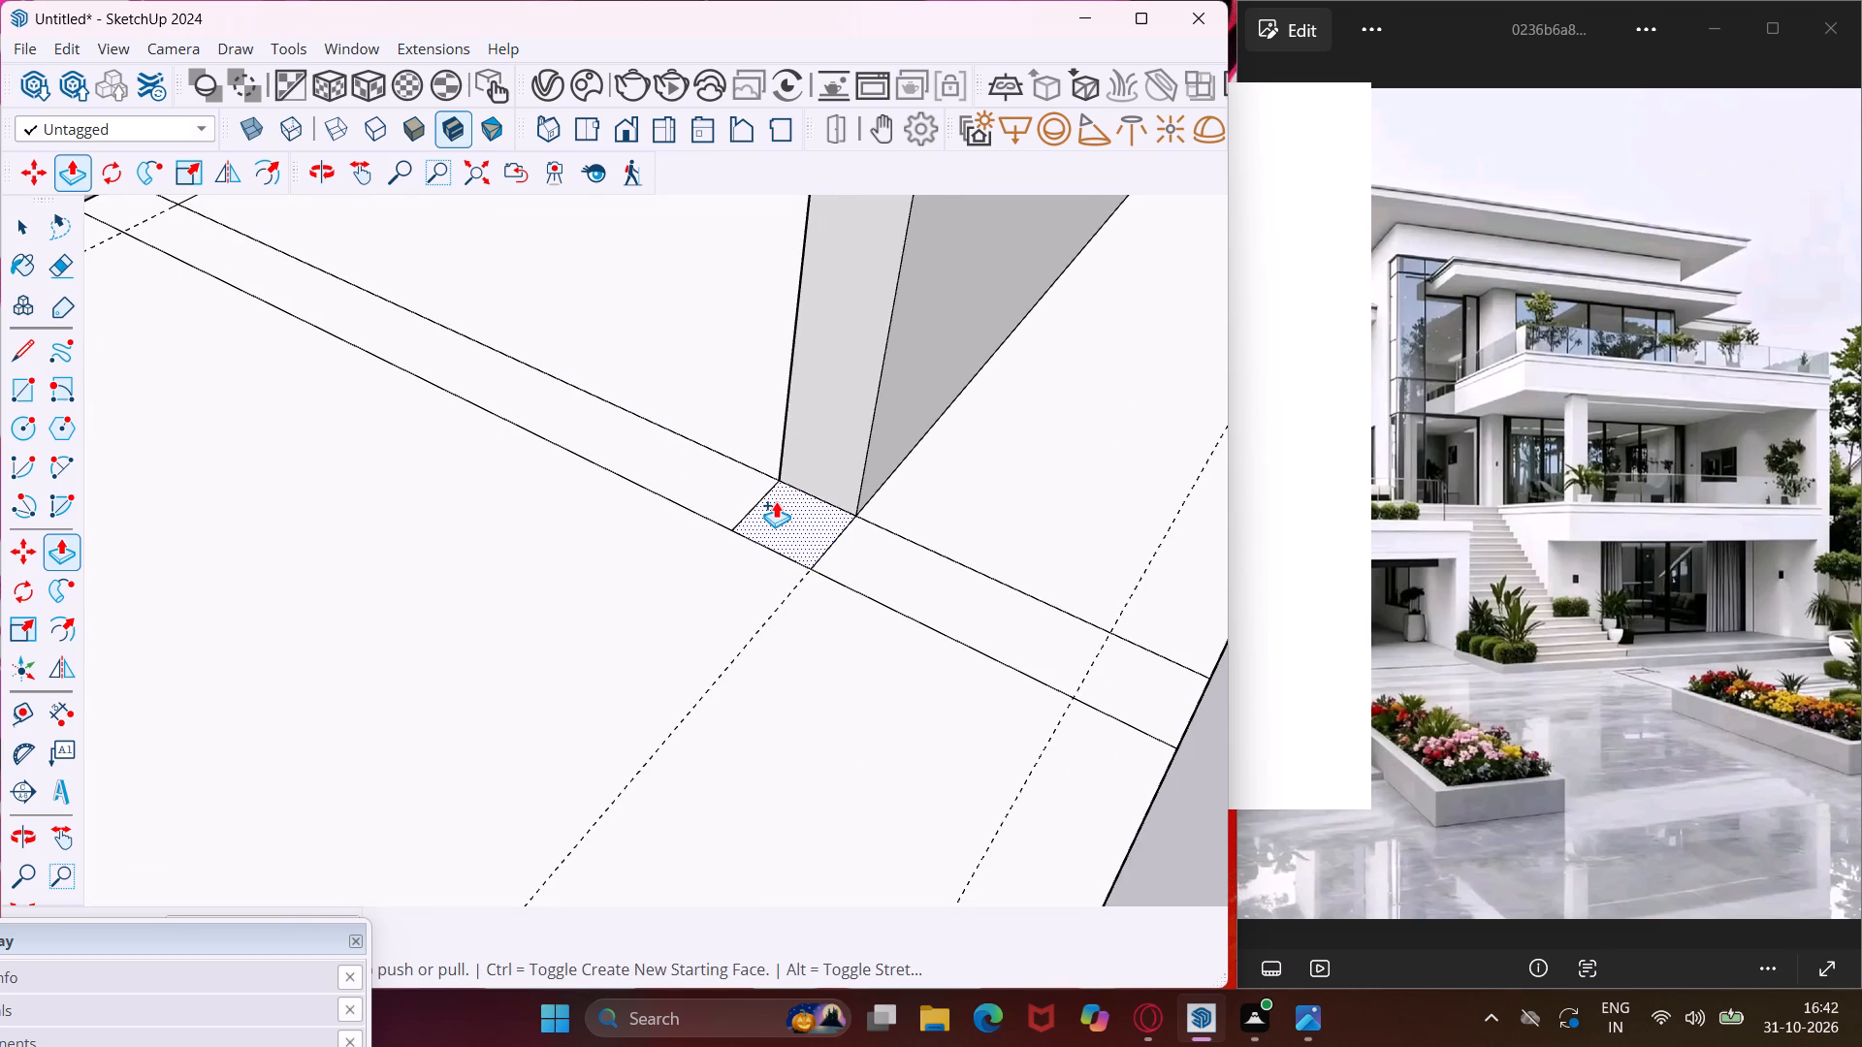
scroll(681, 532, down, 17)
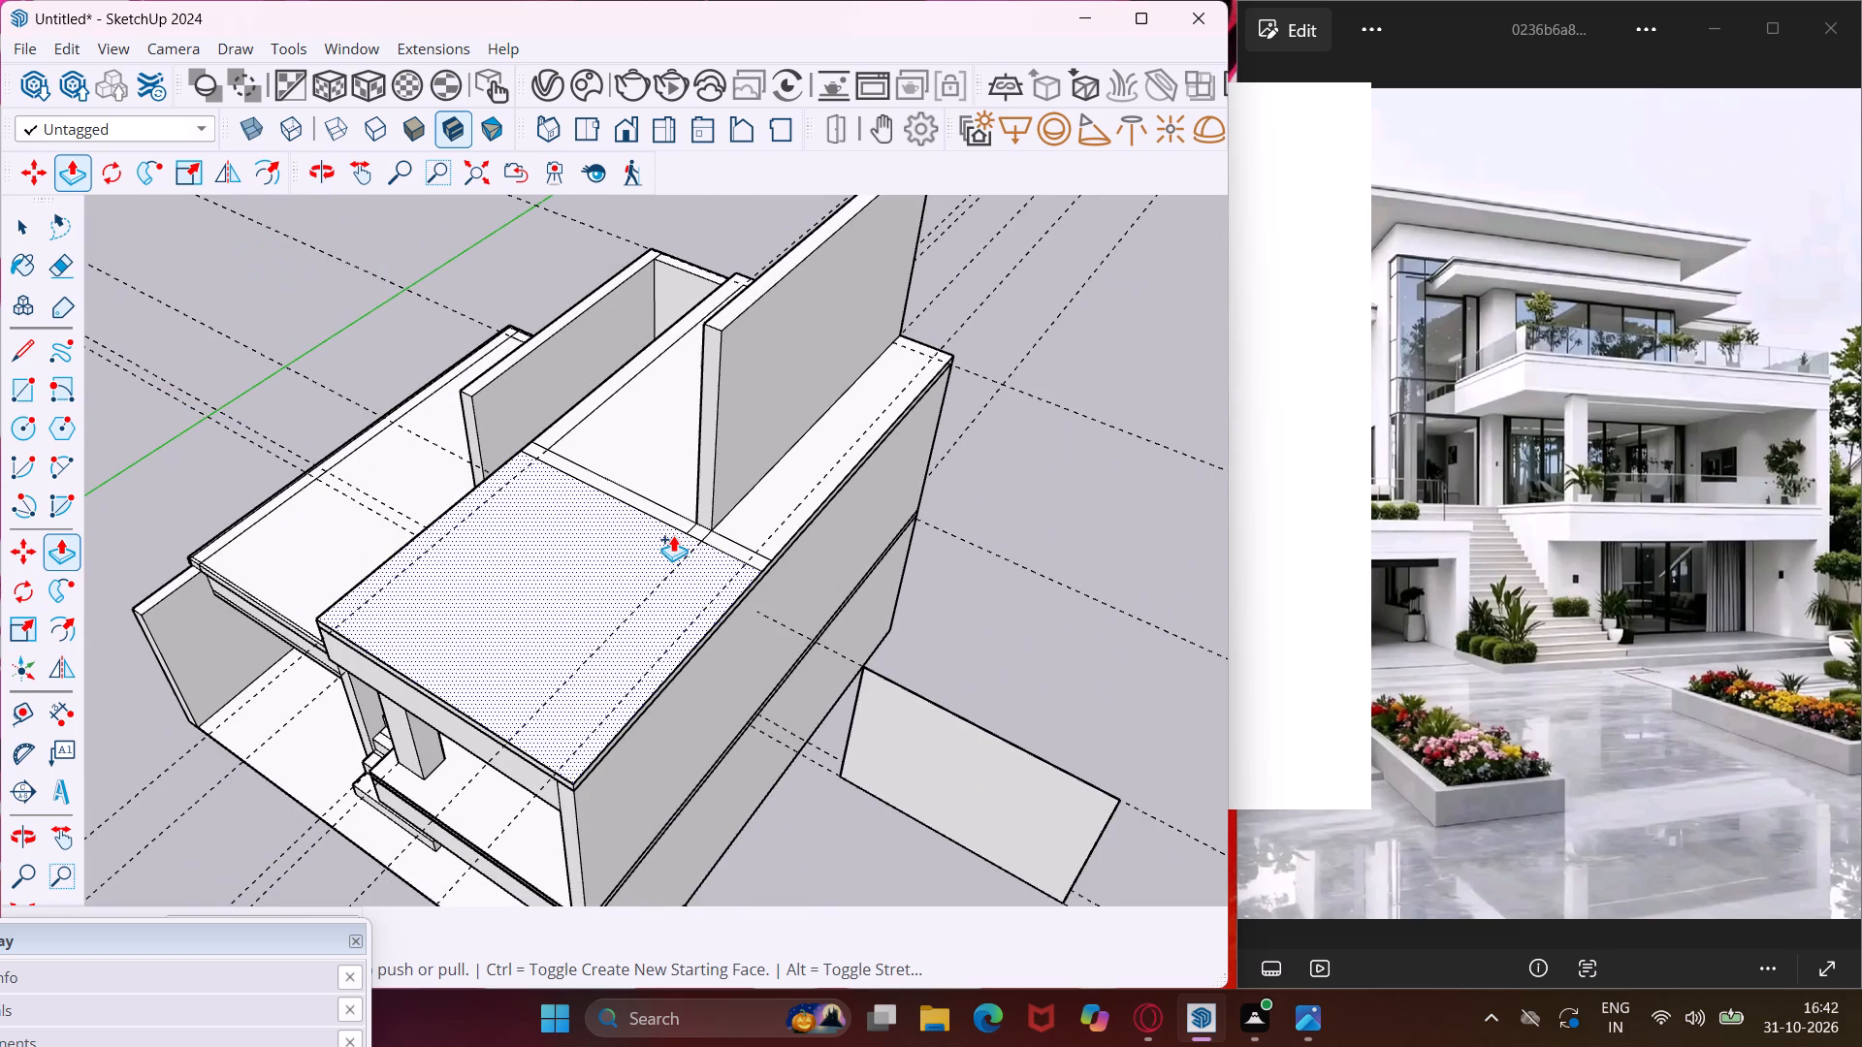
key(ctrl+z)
Push/Pull the lengthwise strip up 9' and repeat that height on the junction square and the adjoining cross strip.
scroll(710, 509, up, 4)
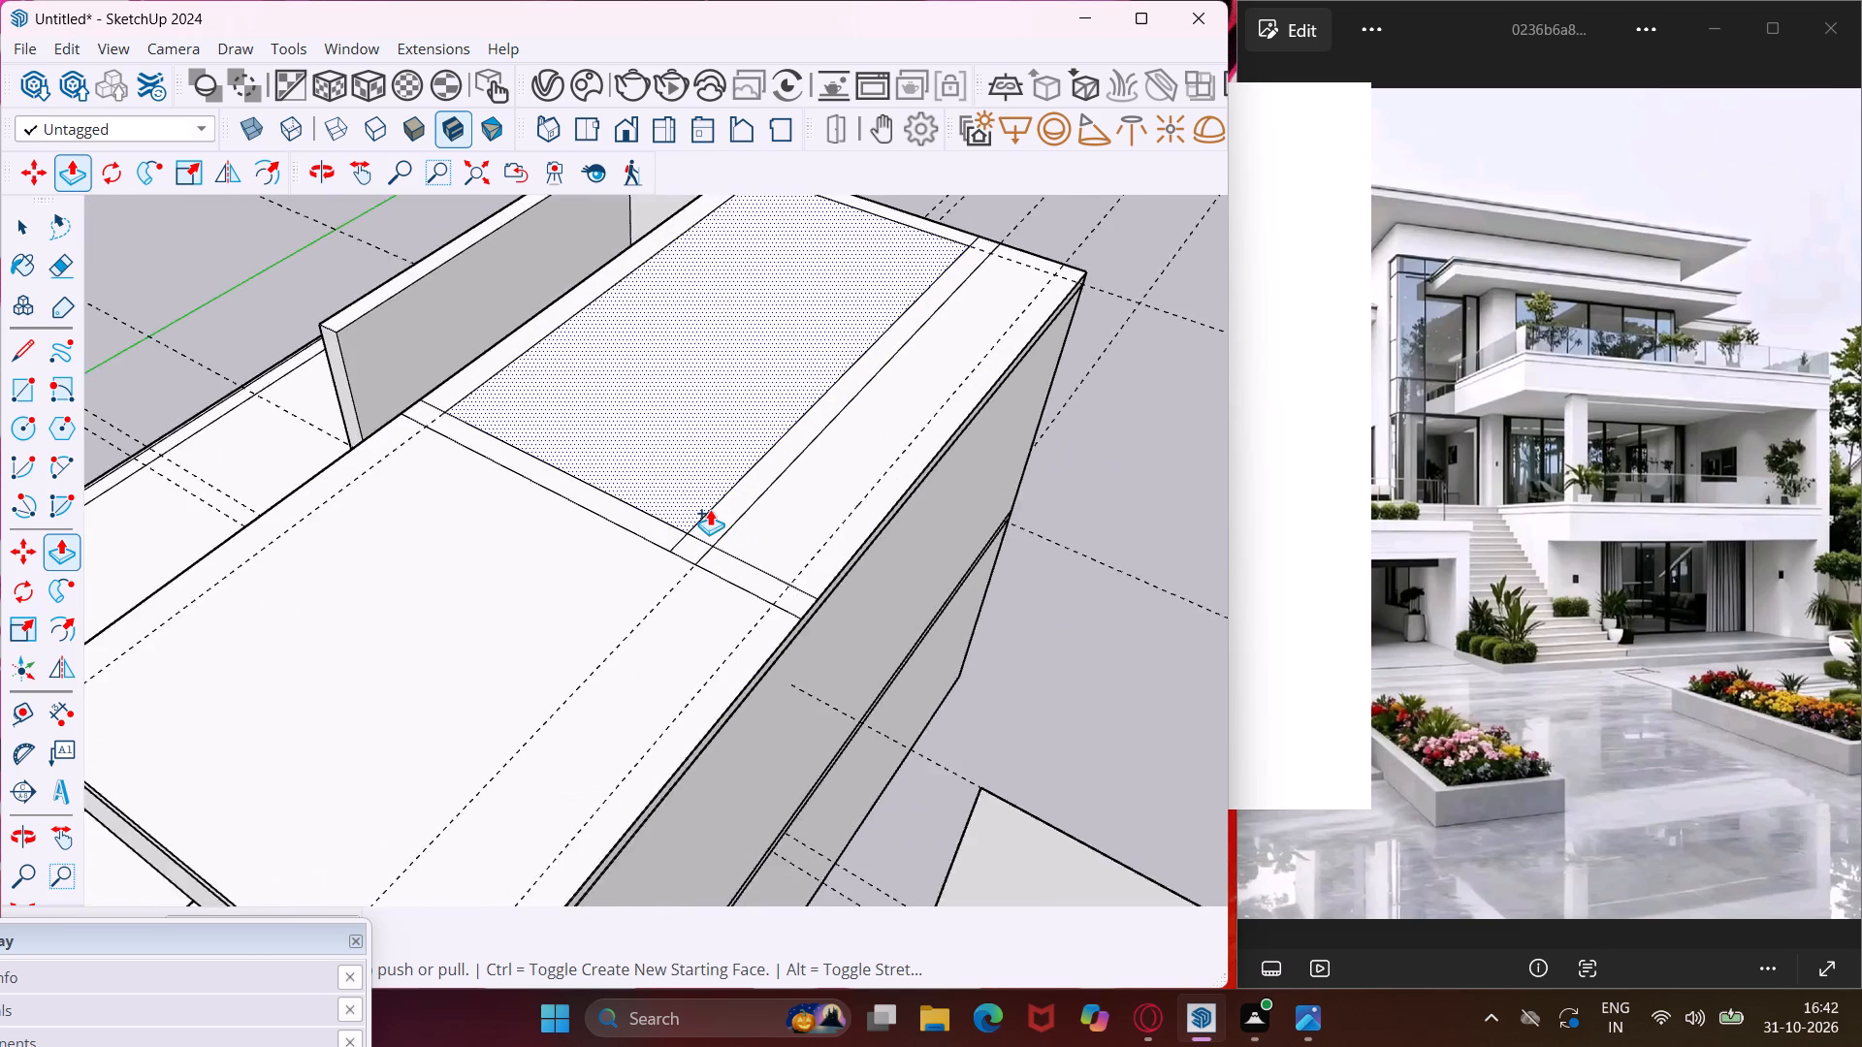
scroll(710, 509, up, 11)
click(713, 539)
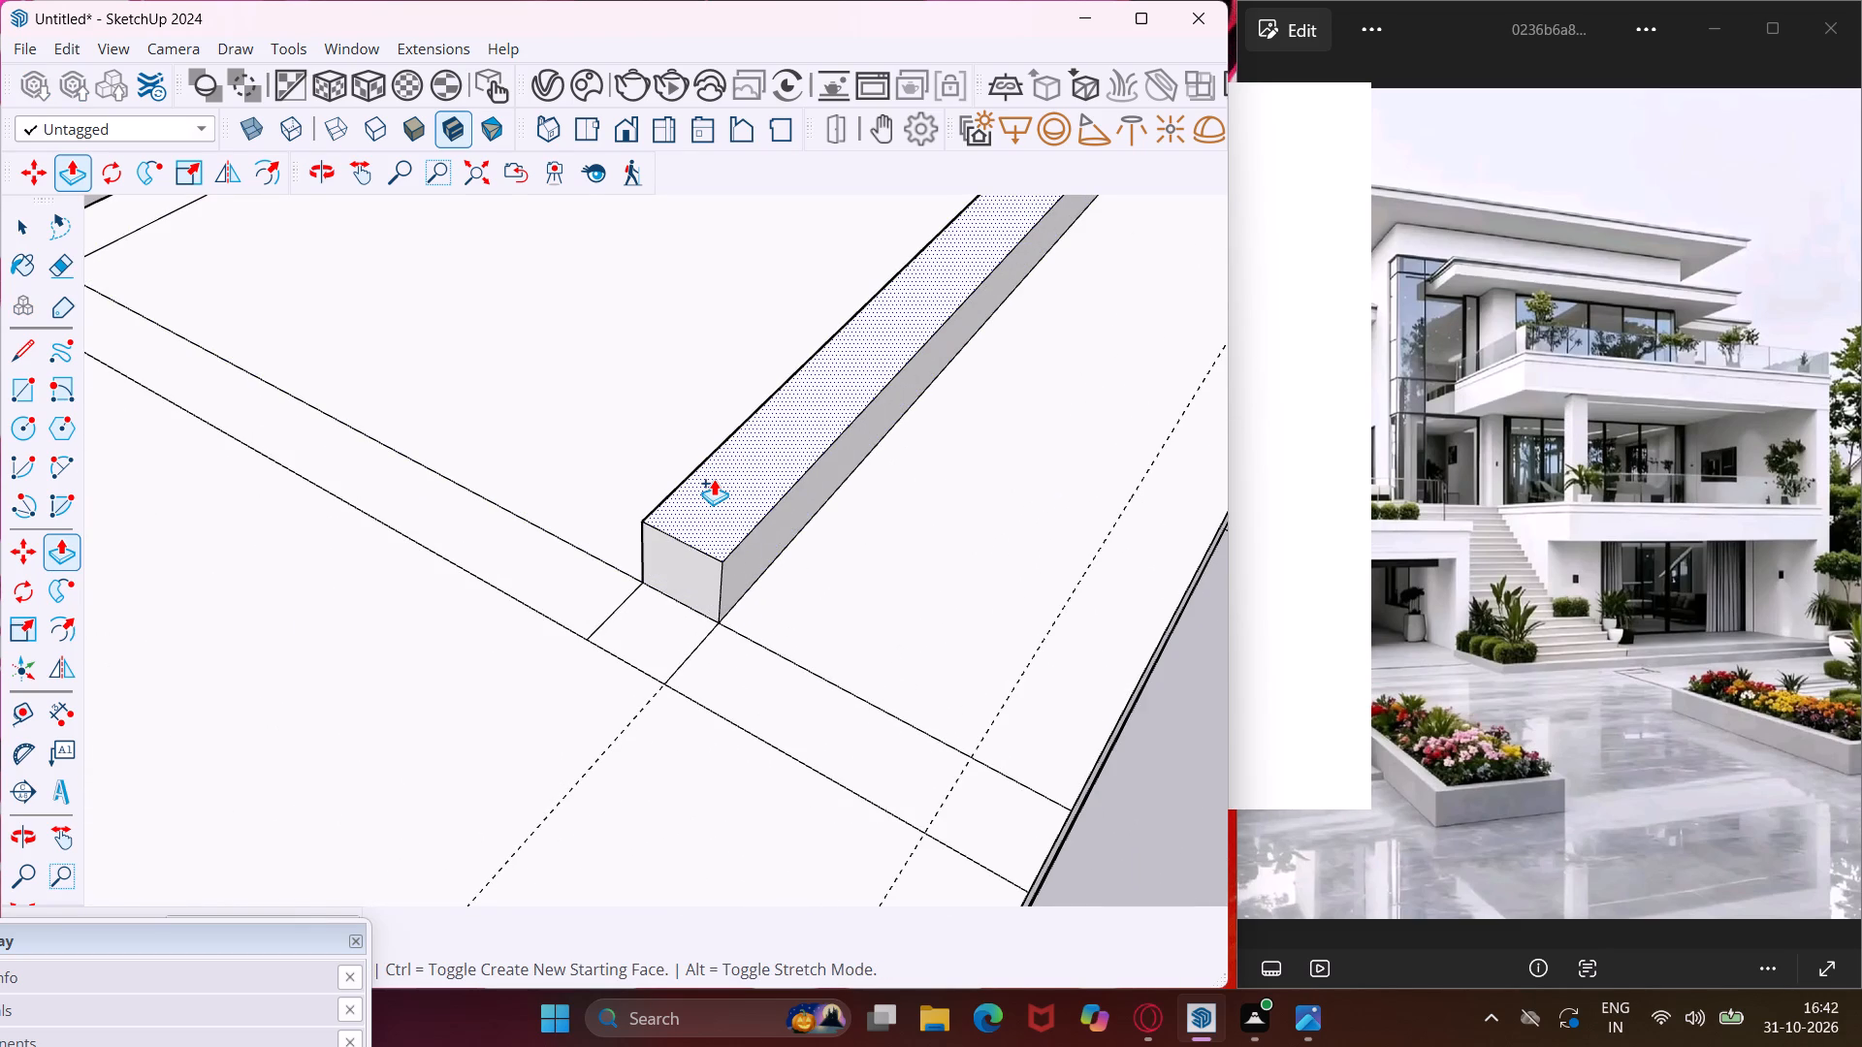
text(9')
key(Return)
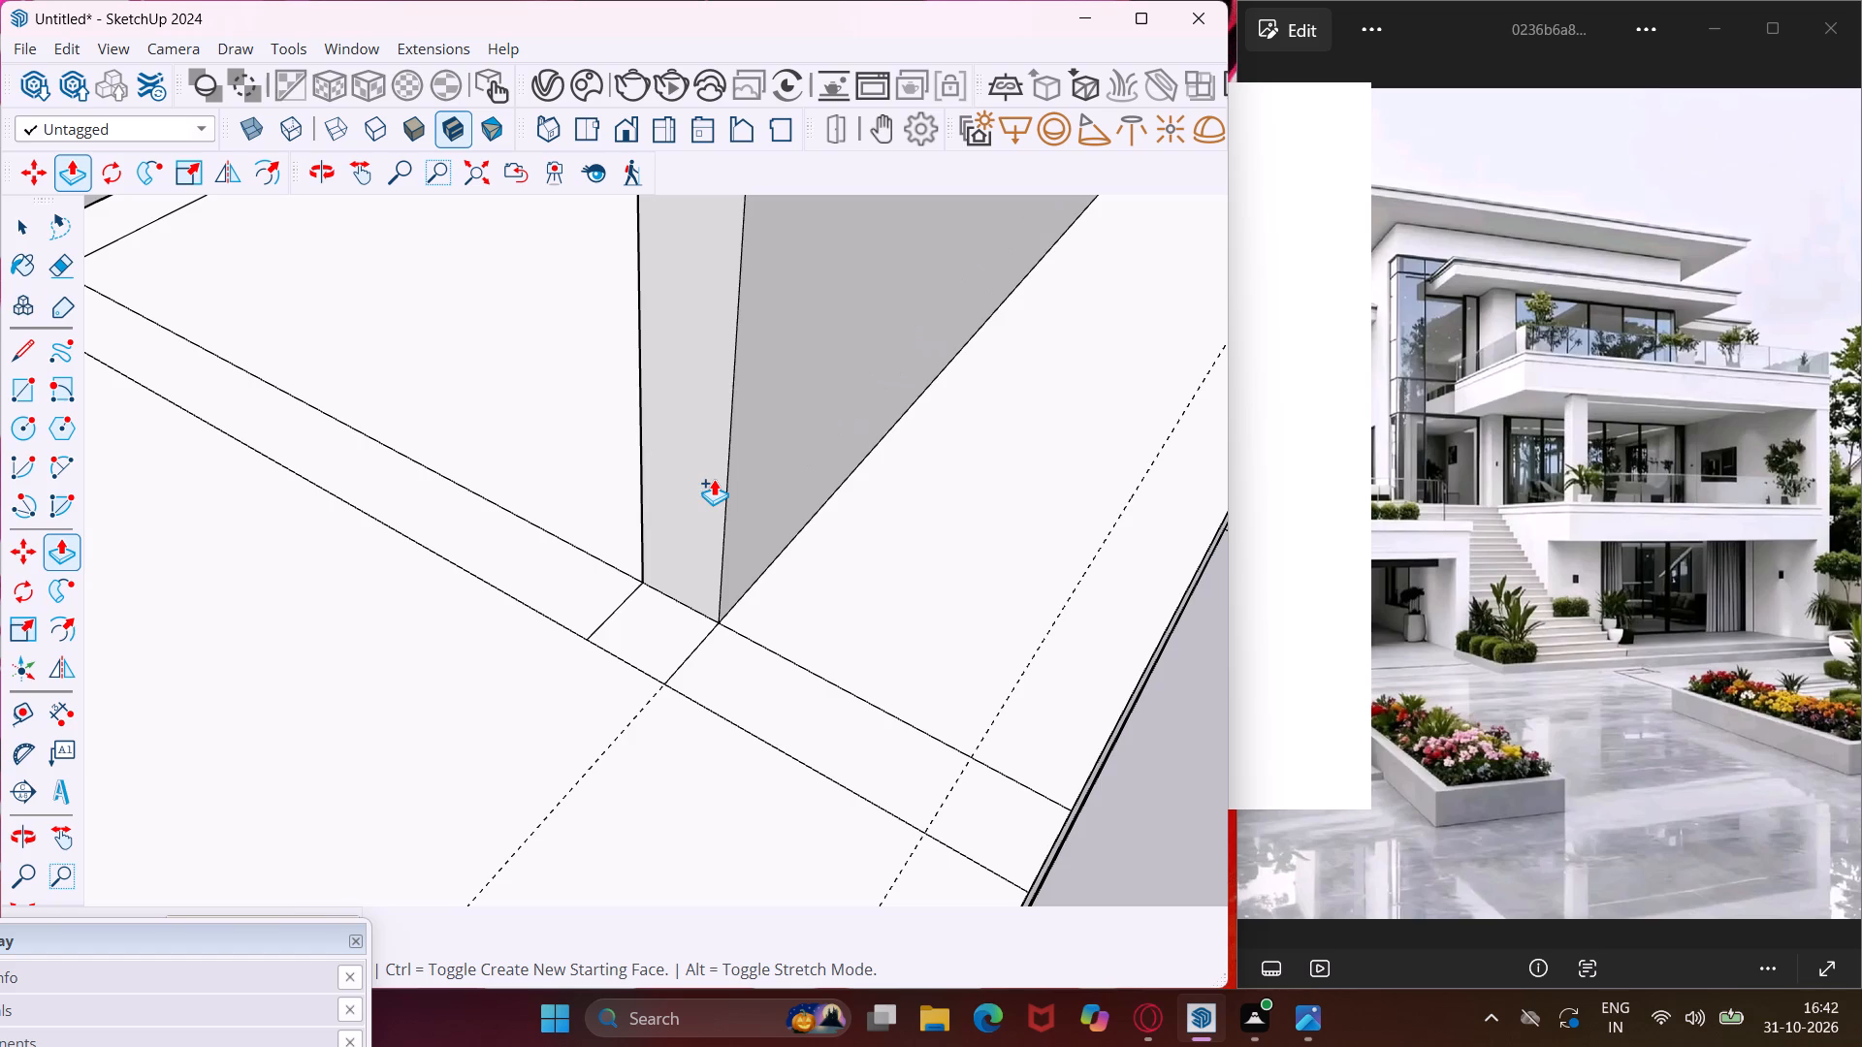
double_click(645, 618)
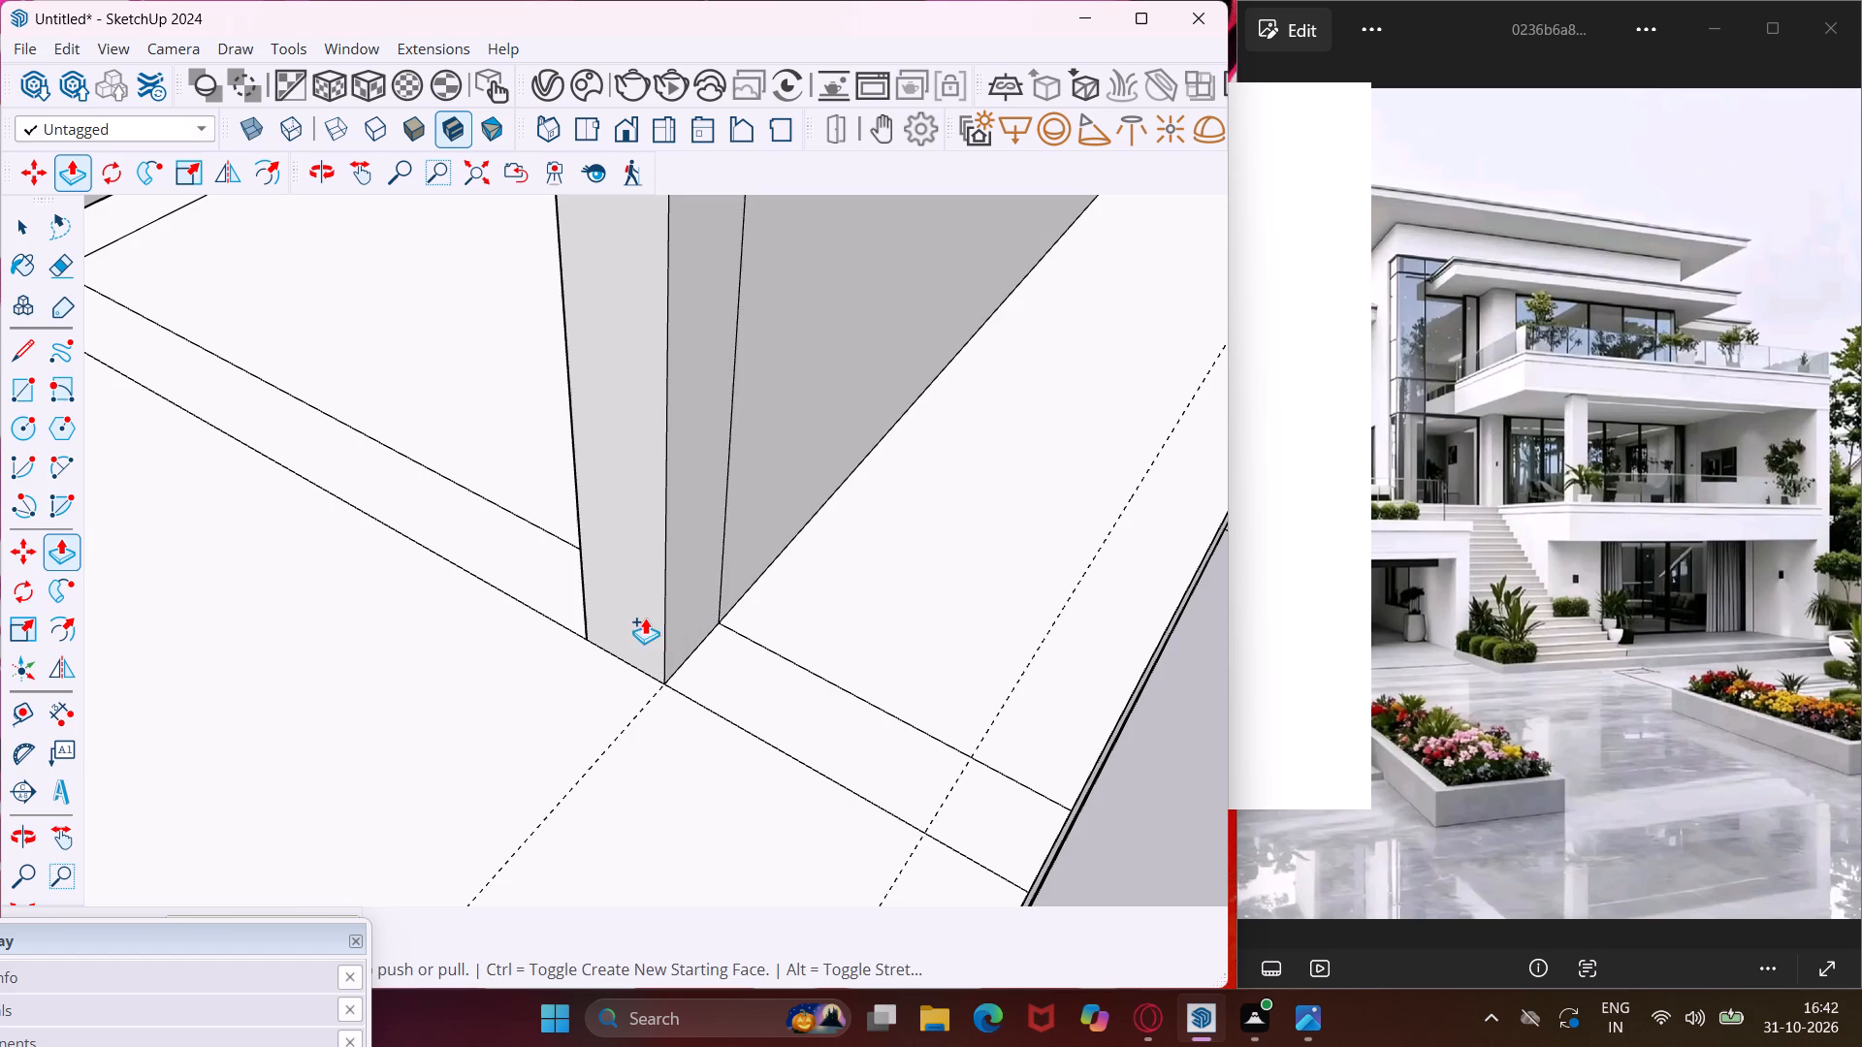
double_click(568, 580)
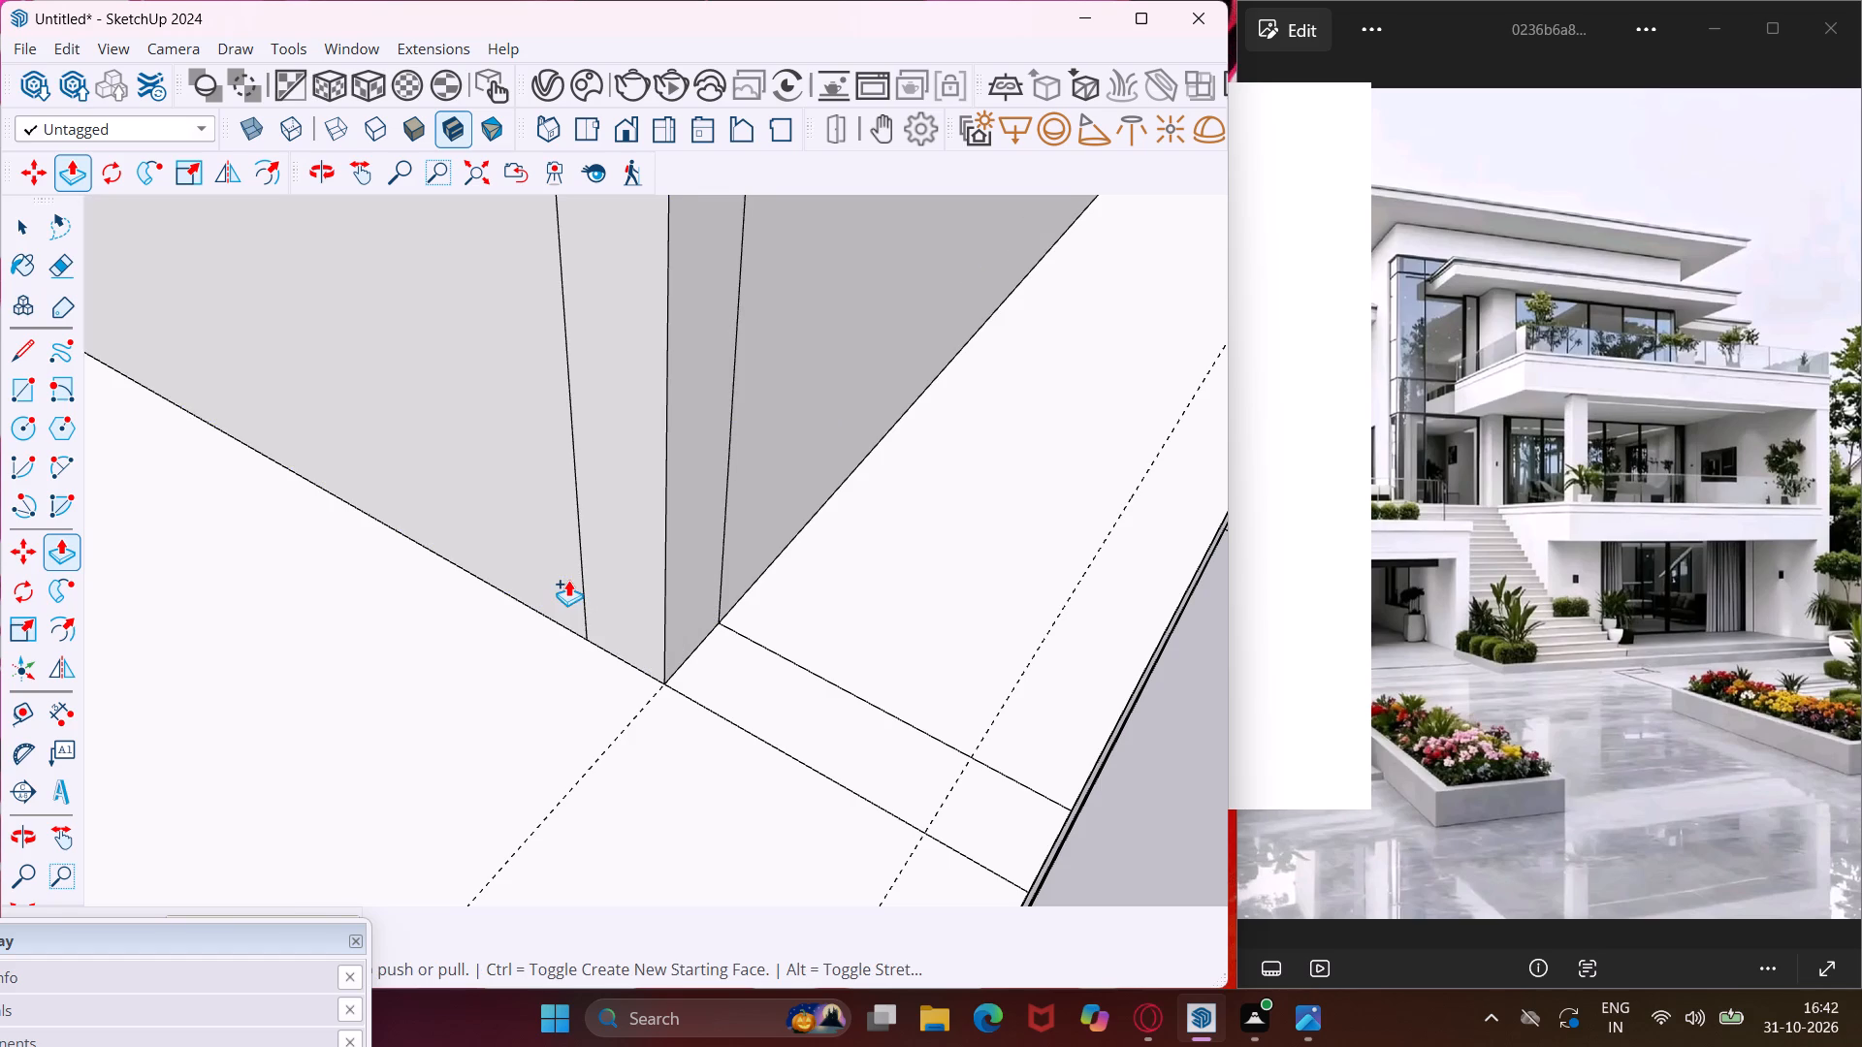
Repeat the 9' Push/Pull on the edge strip along the slab's opposite long and short sides to enclose the top-floor room.
middle_drag(568, 580, 894, 635)
scroll(894, 635, down, 12)
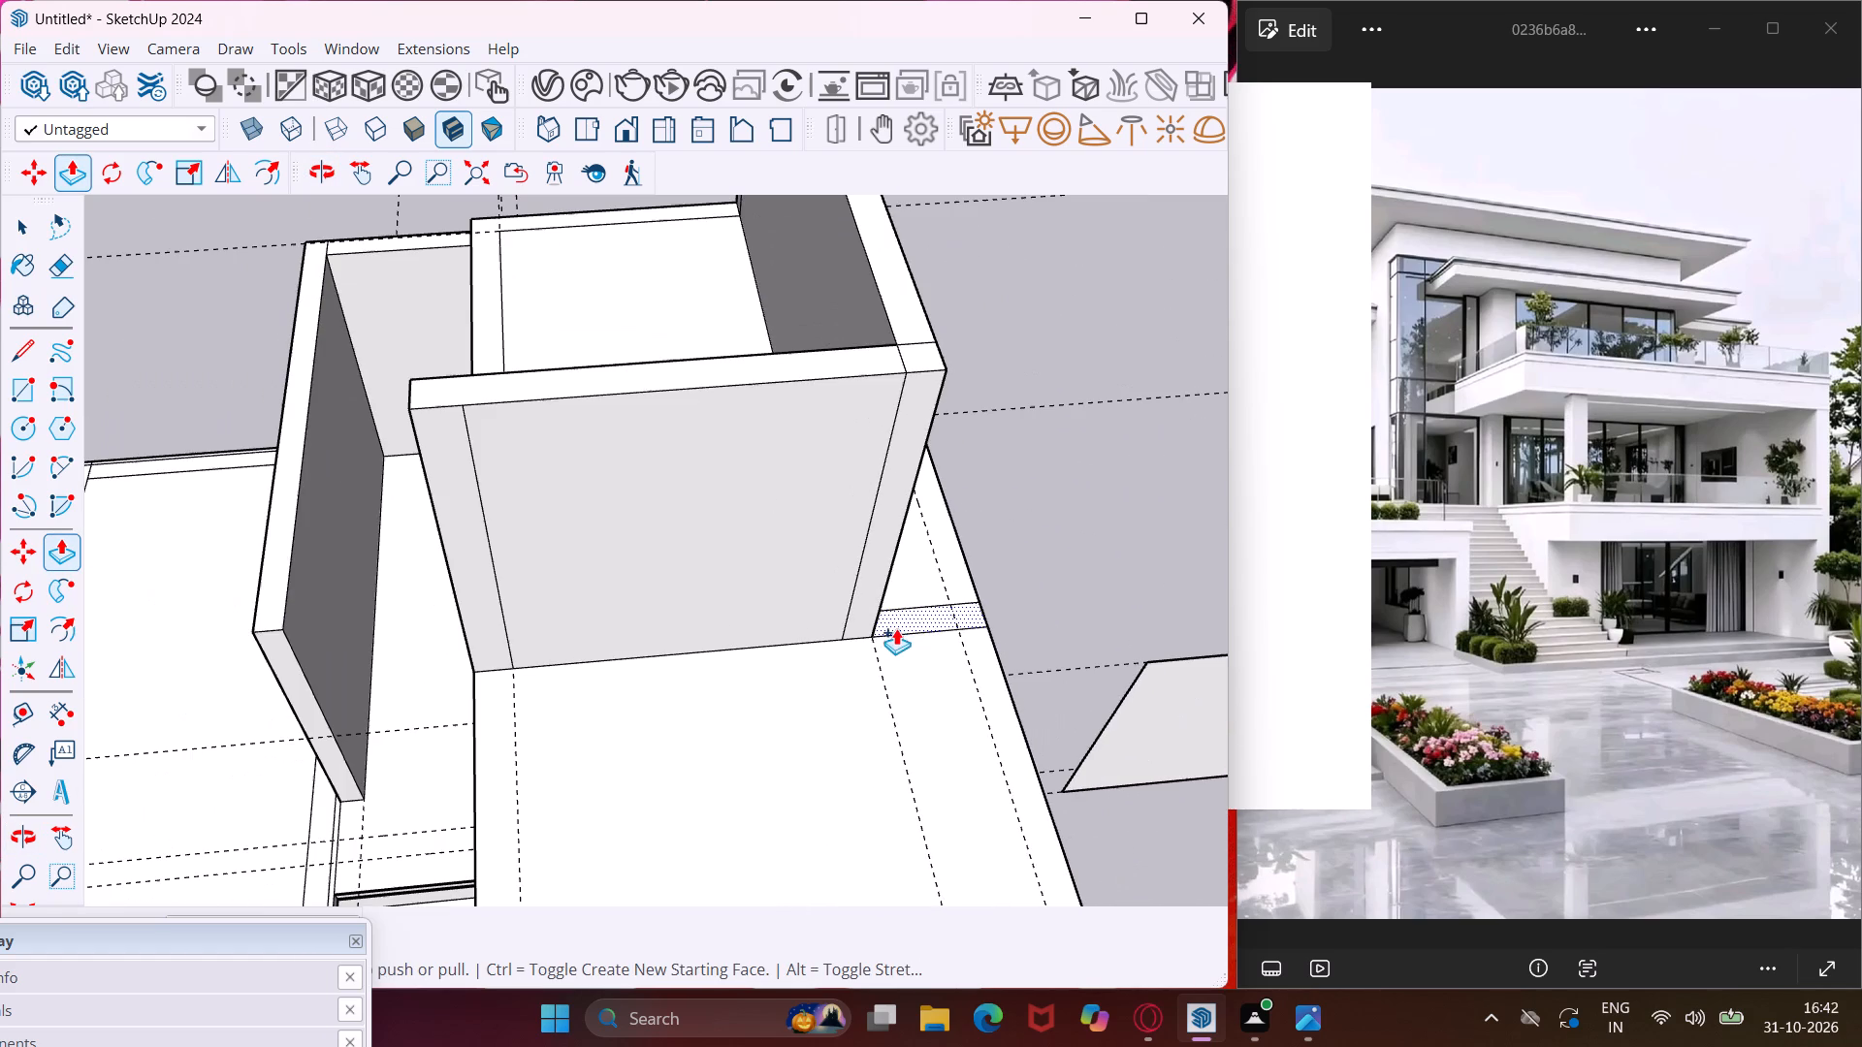
middle_drag(441, 589, 700, 574)
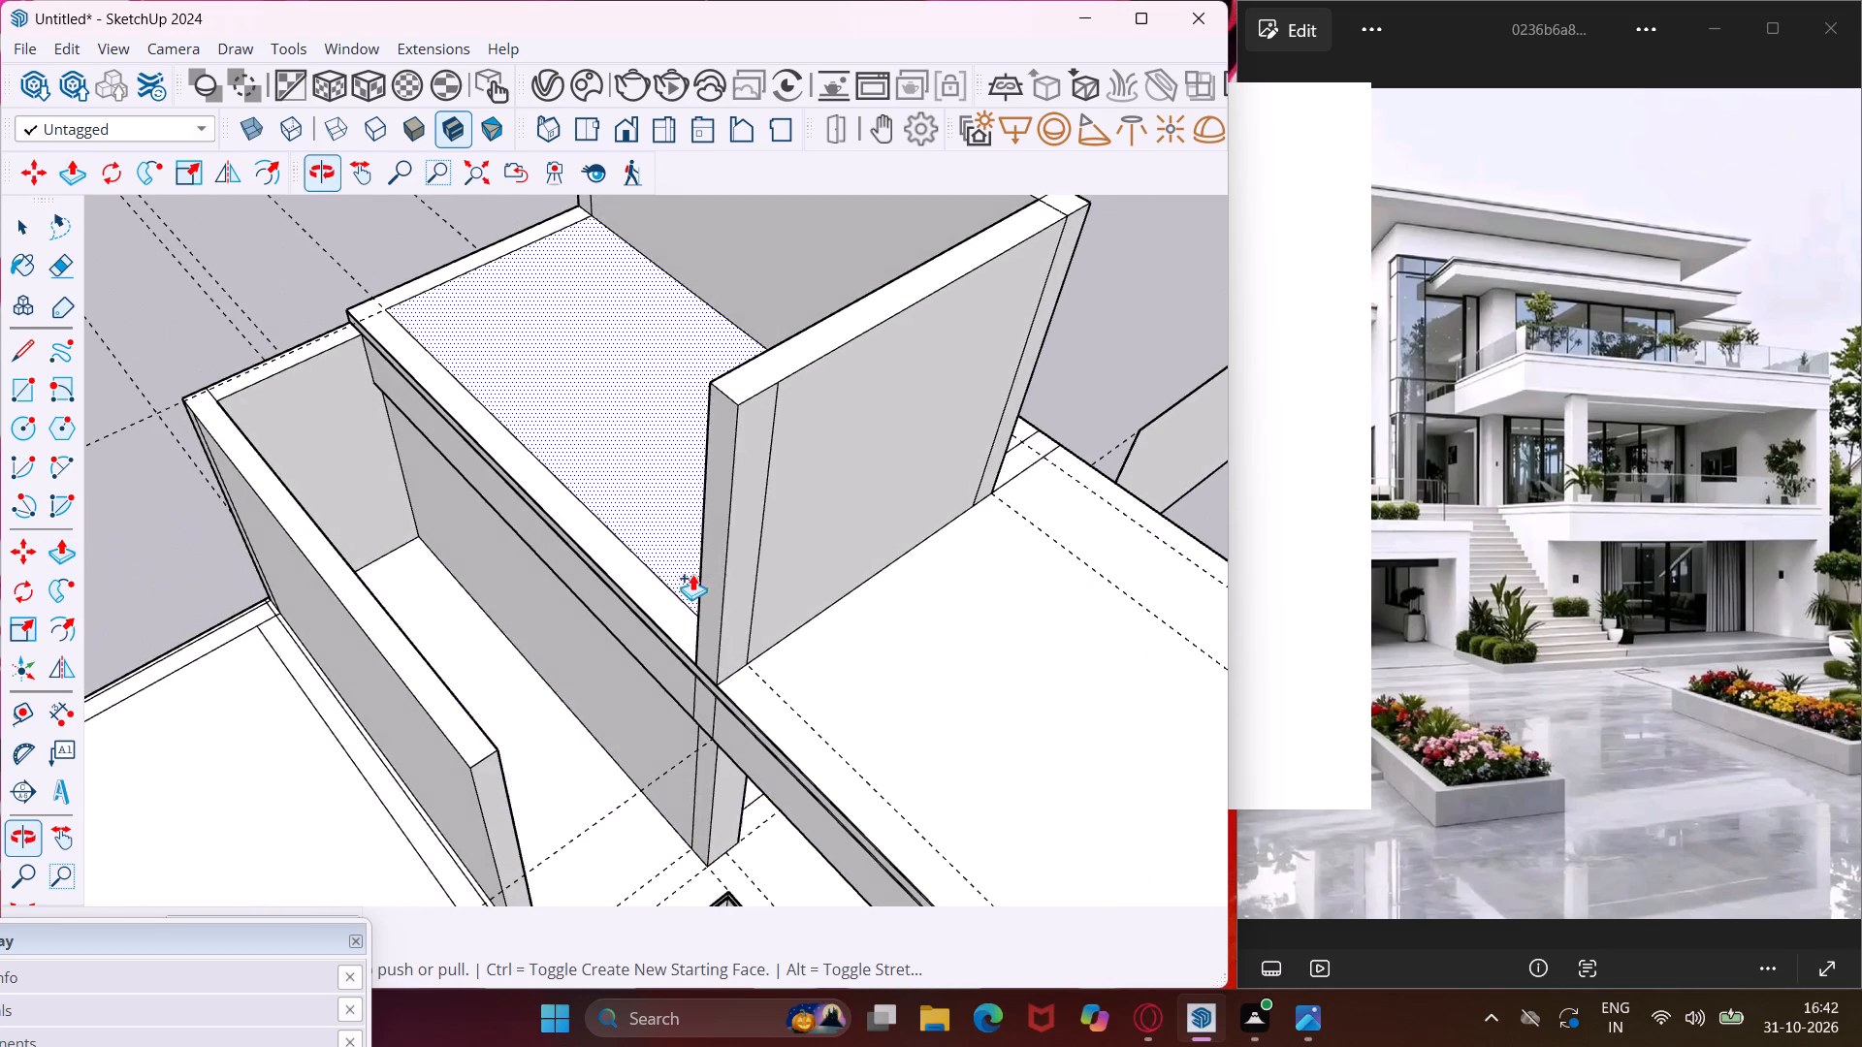
scroll(672, 583, up, 7)
double_click(658, 607)
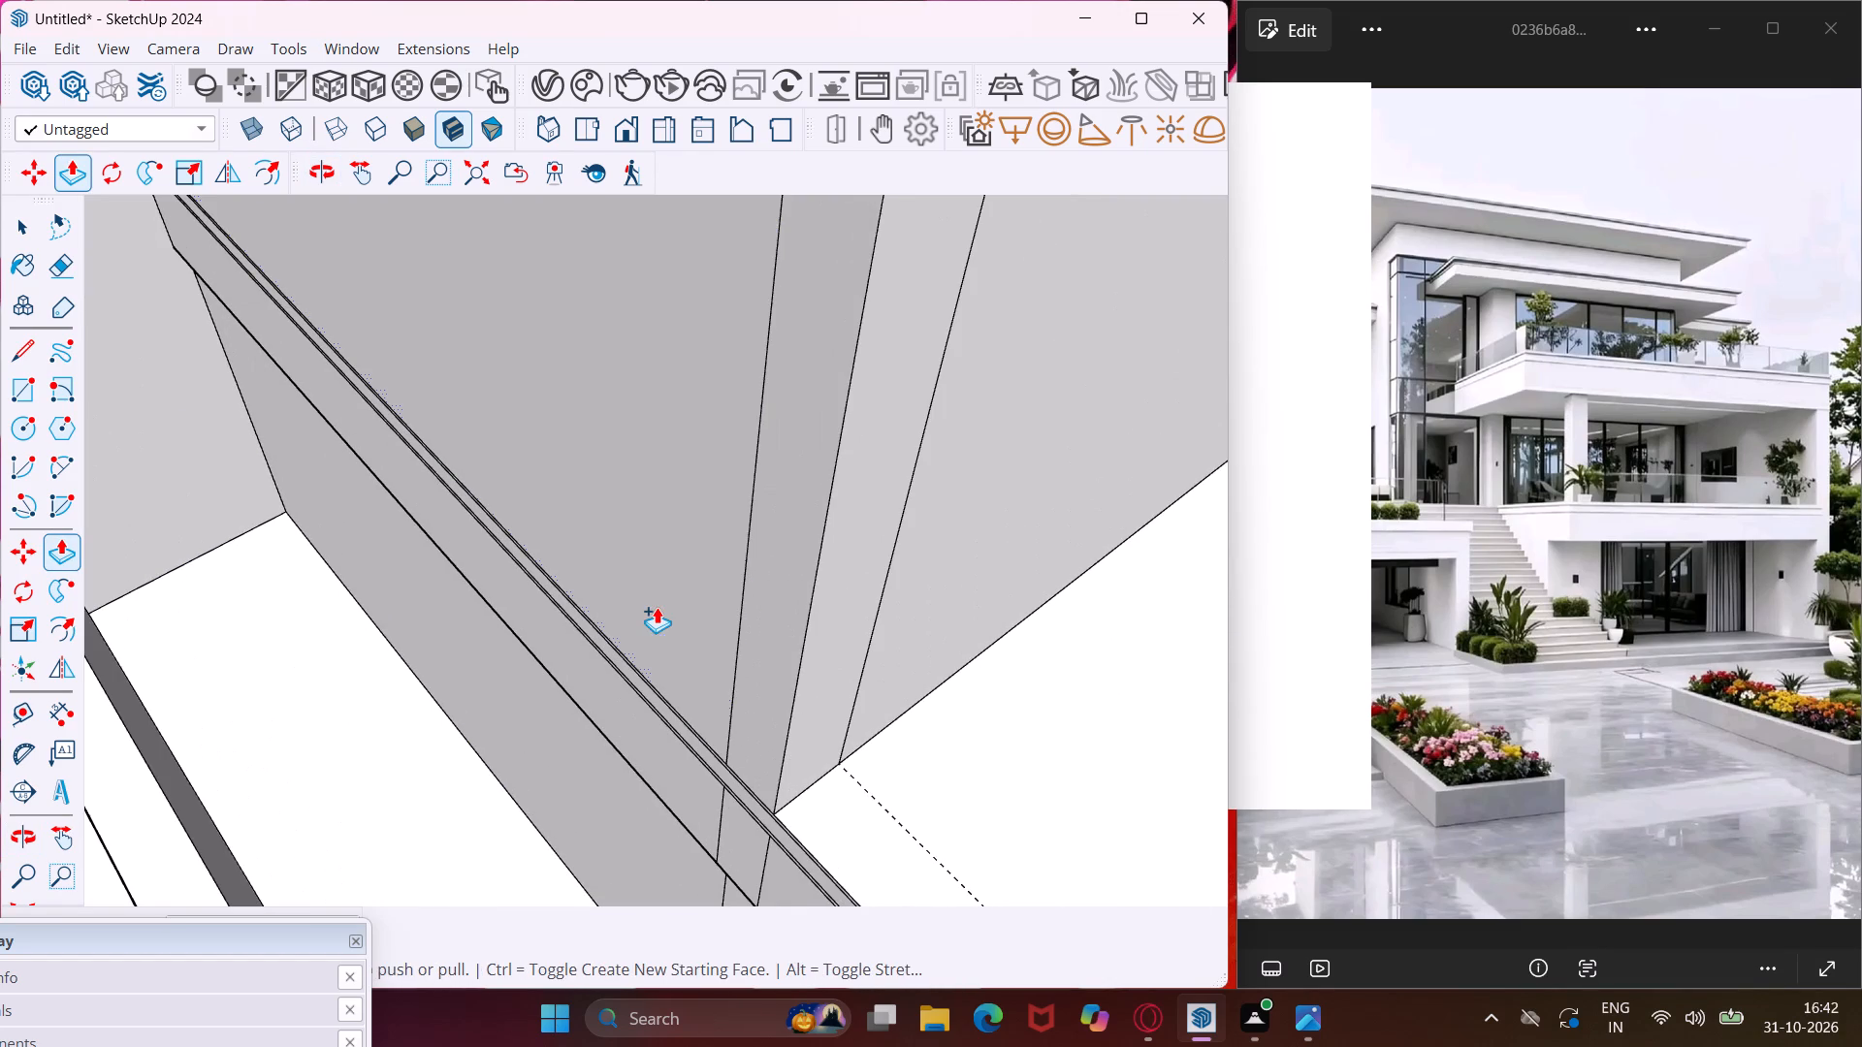
middle_drag(651, 606, 1004, 674)
scroll(989, 661, down, 12)
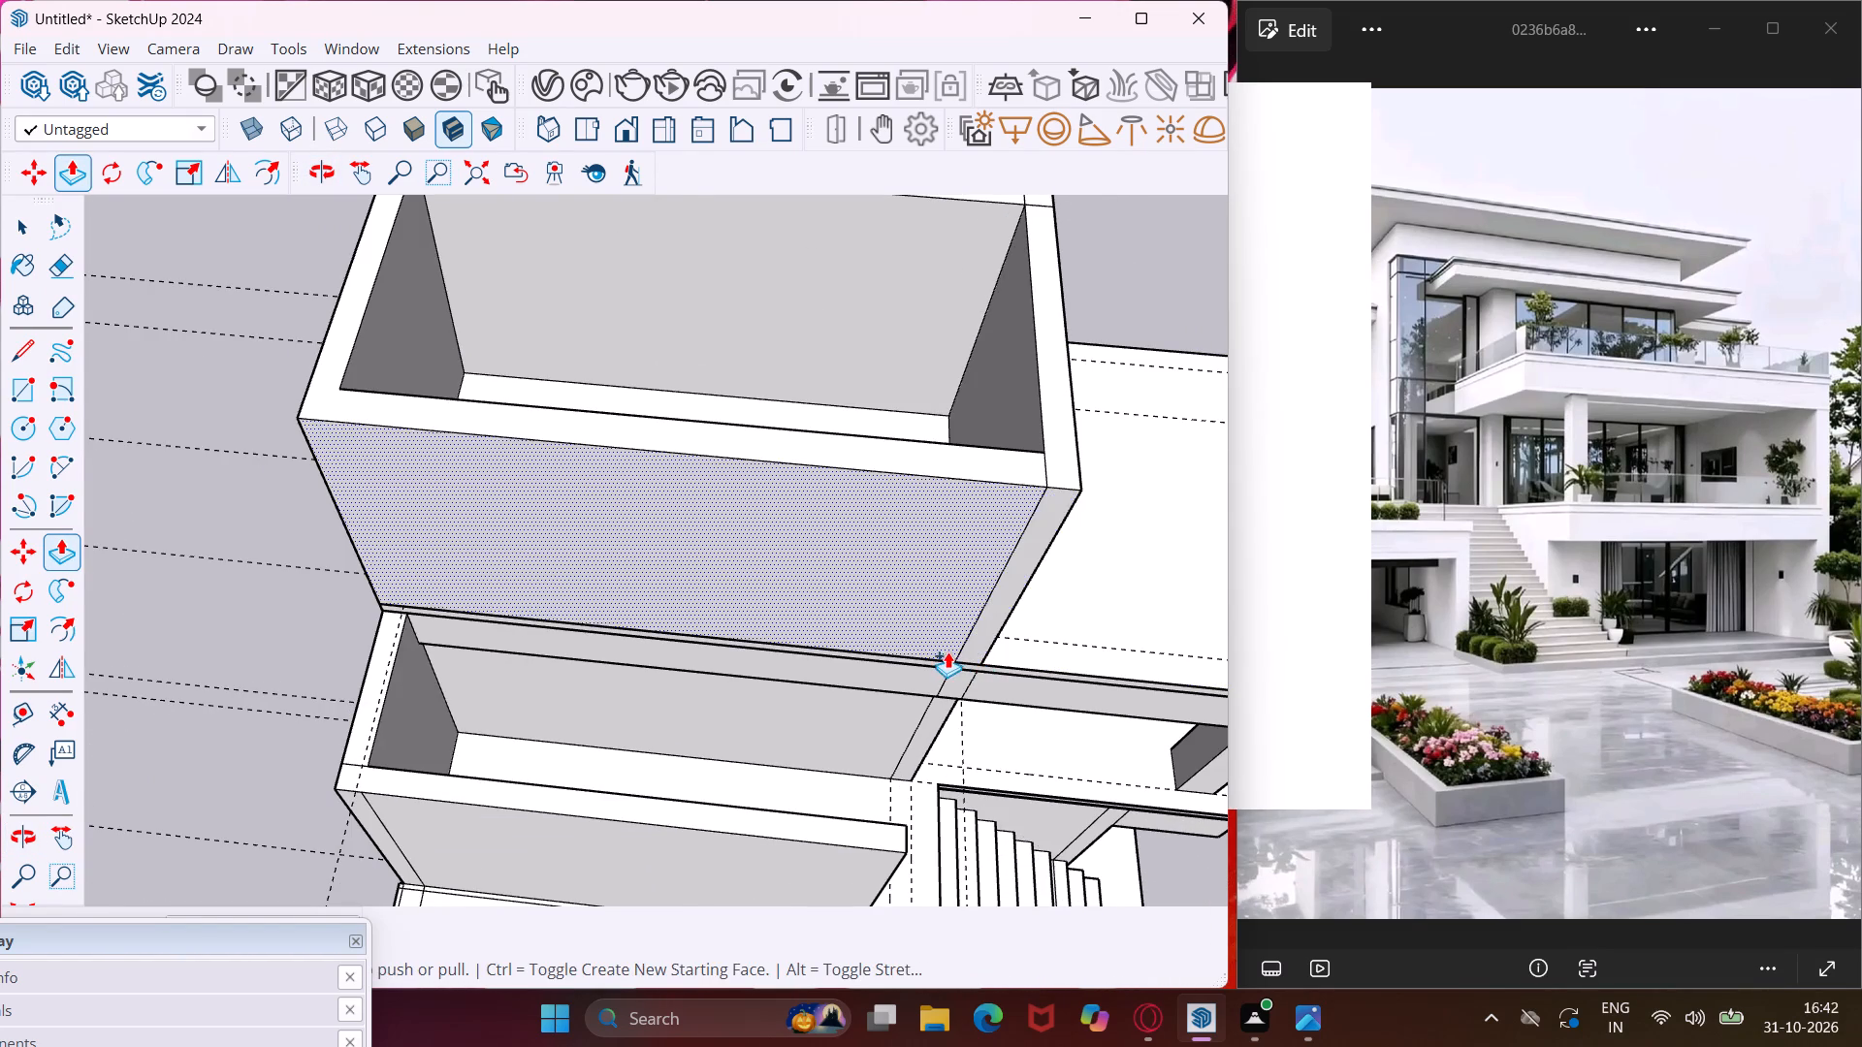
Draw a full-width rectangle strip along the top edge of the top-floor room's short wall facing the open roof slab.
scroll(947, 651, down, 3)
middle_drag(601, 589, 669, 609)
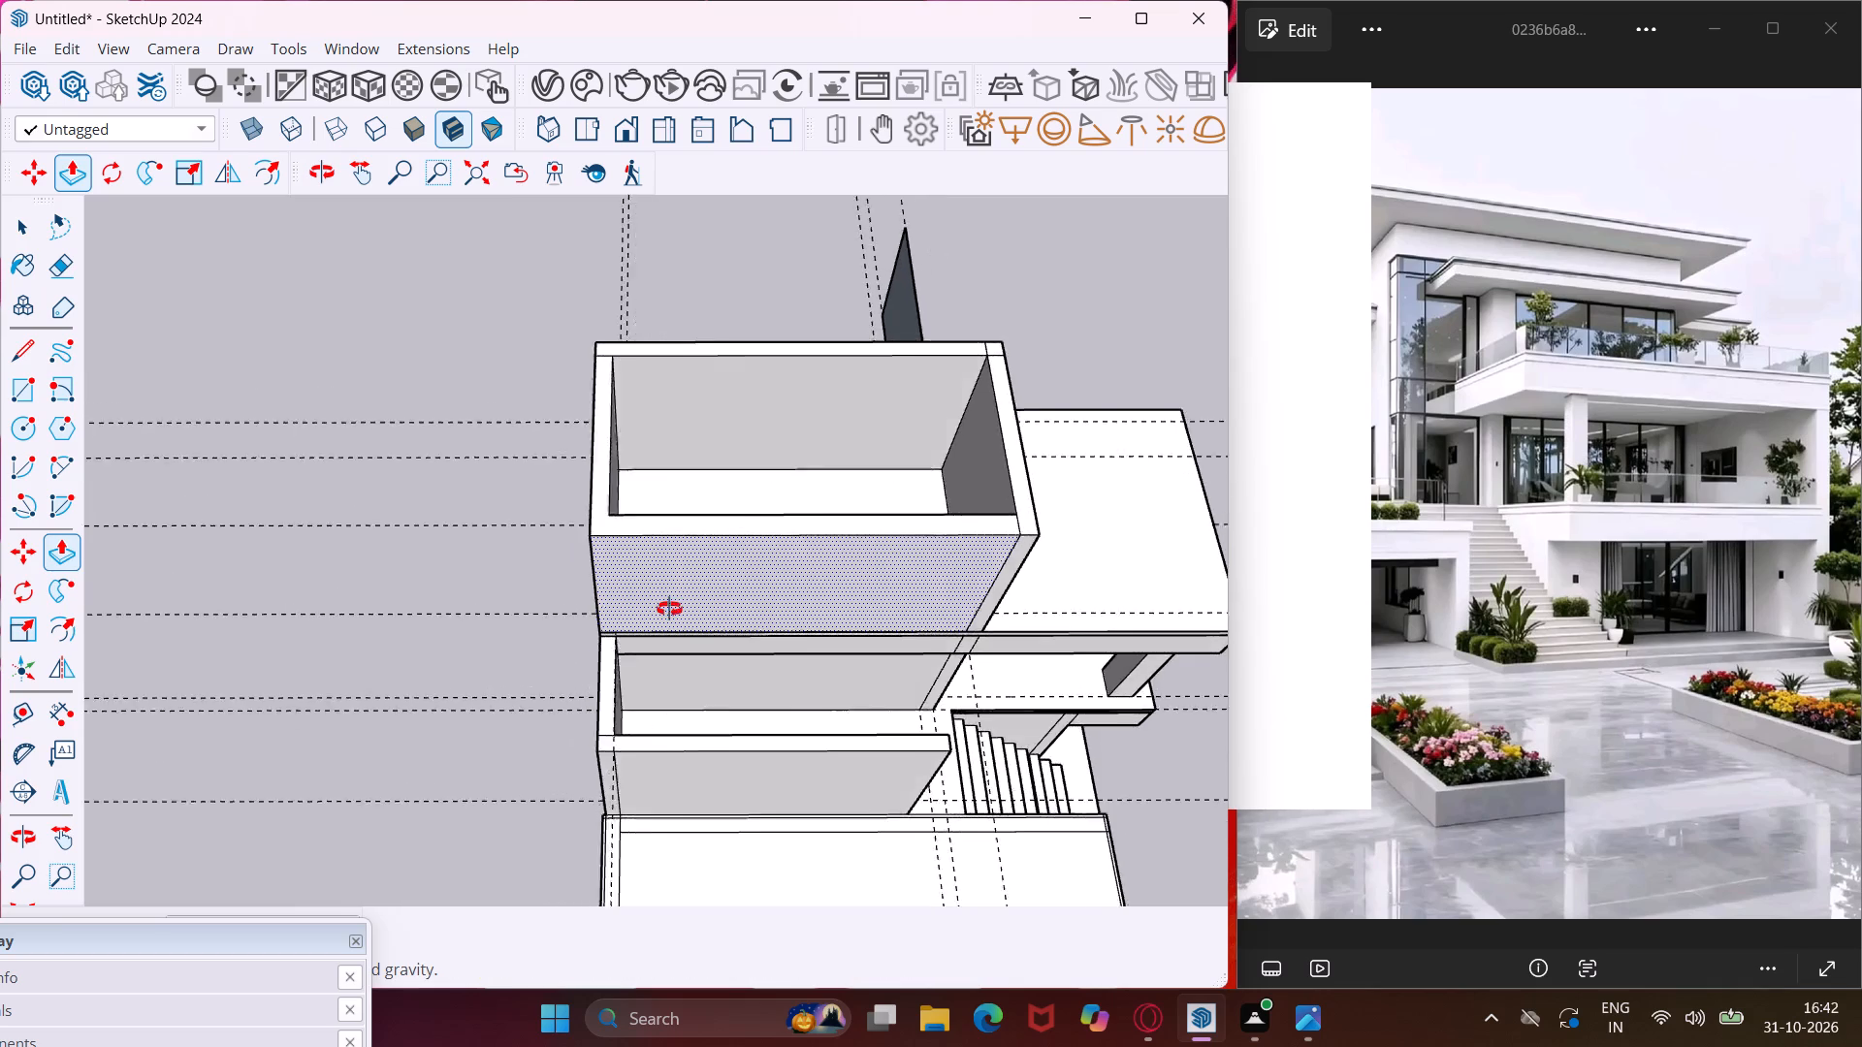
middle_drag(669, 609, 161, 415)
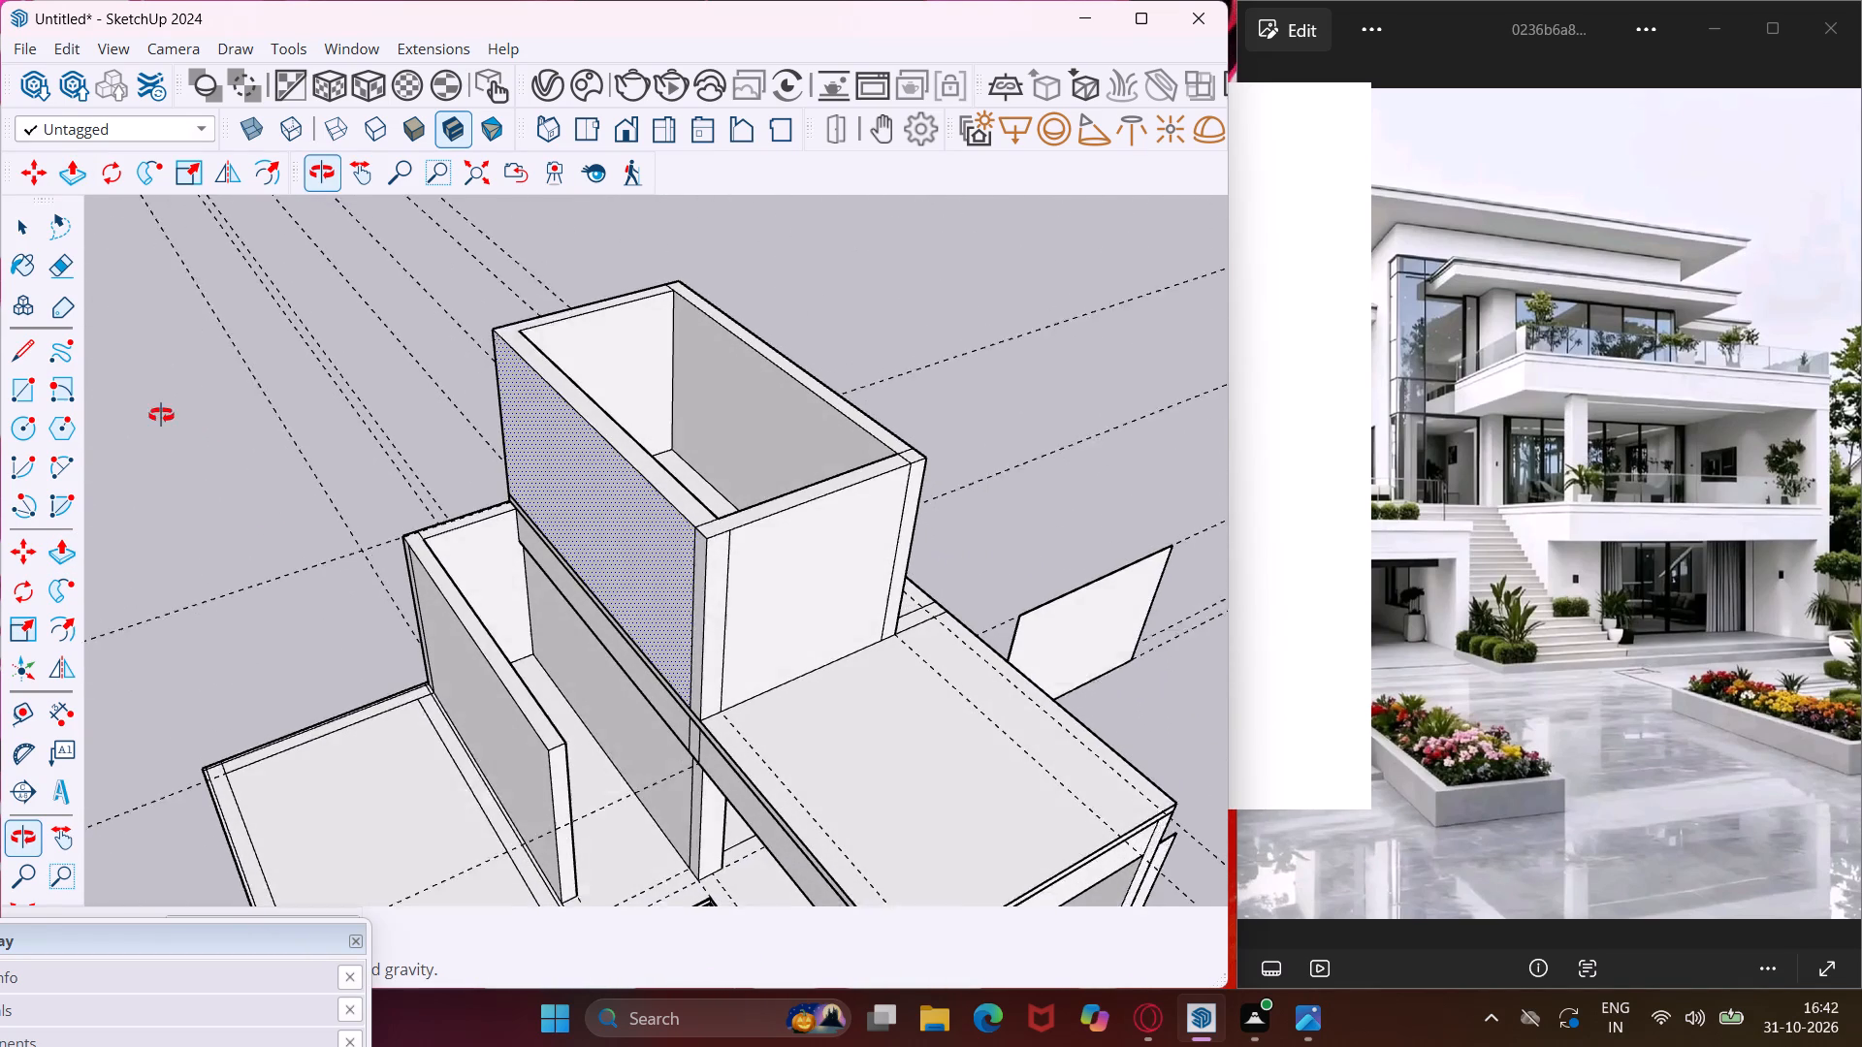
middle_drag(161, 415, 160, 415)
key(Escape)
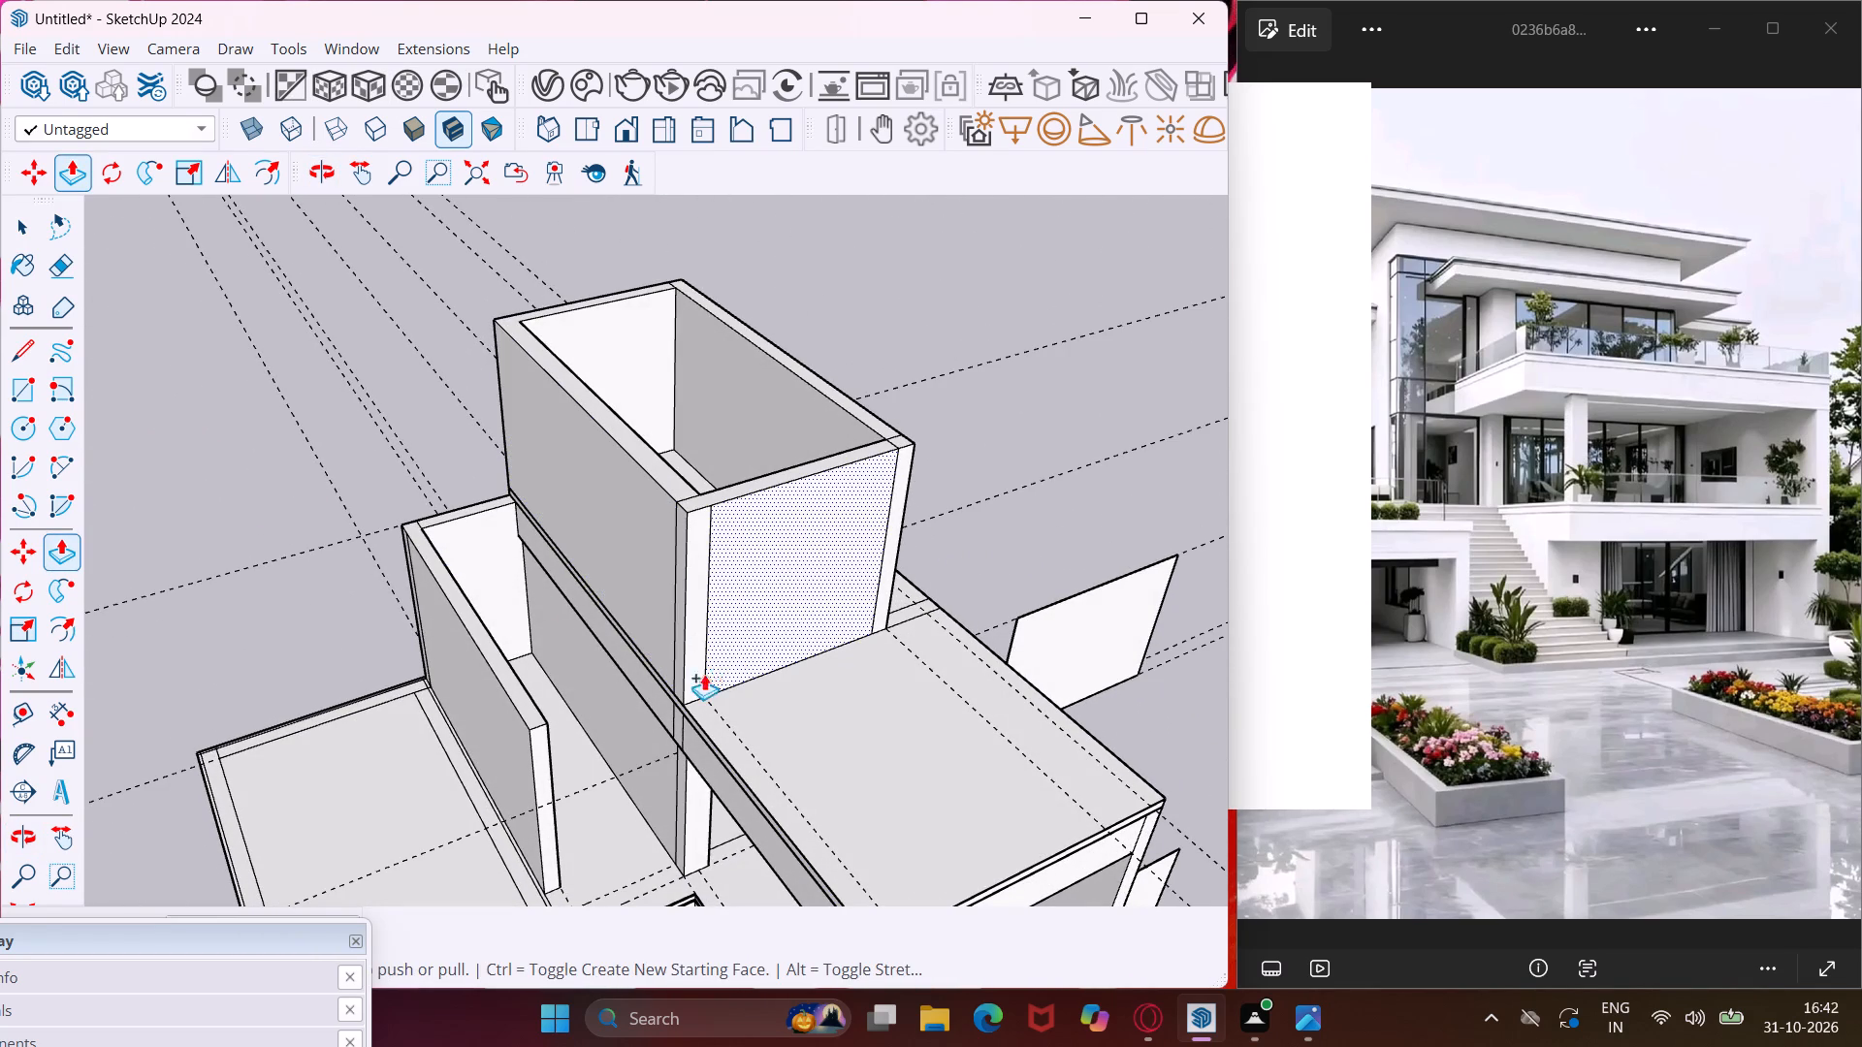
key(space)
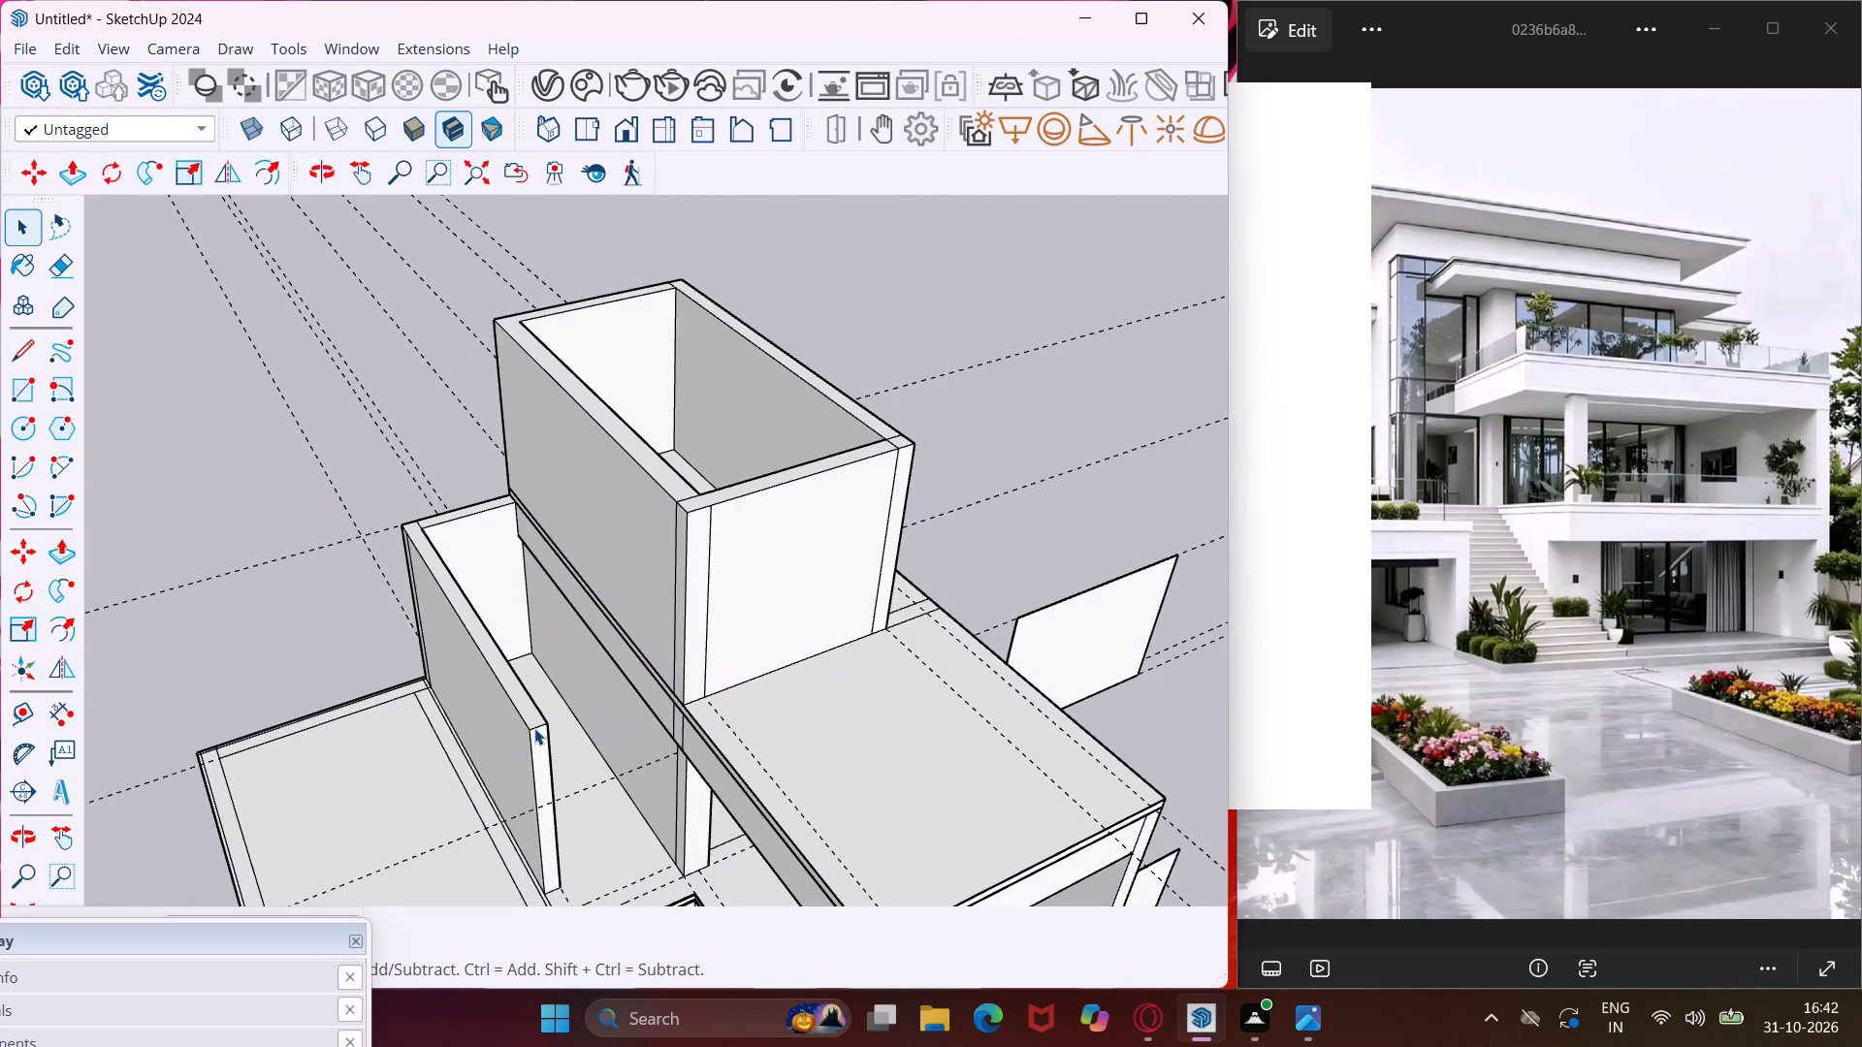
middle_drag(823, 530, 543, 530)
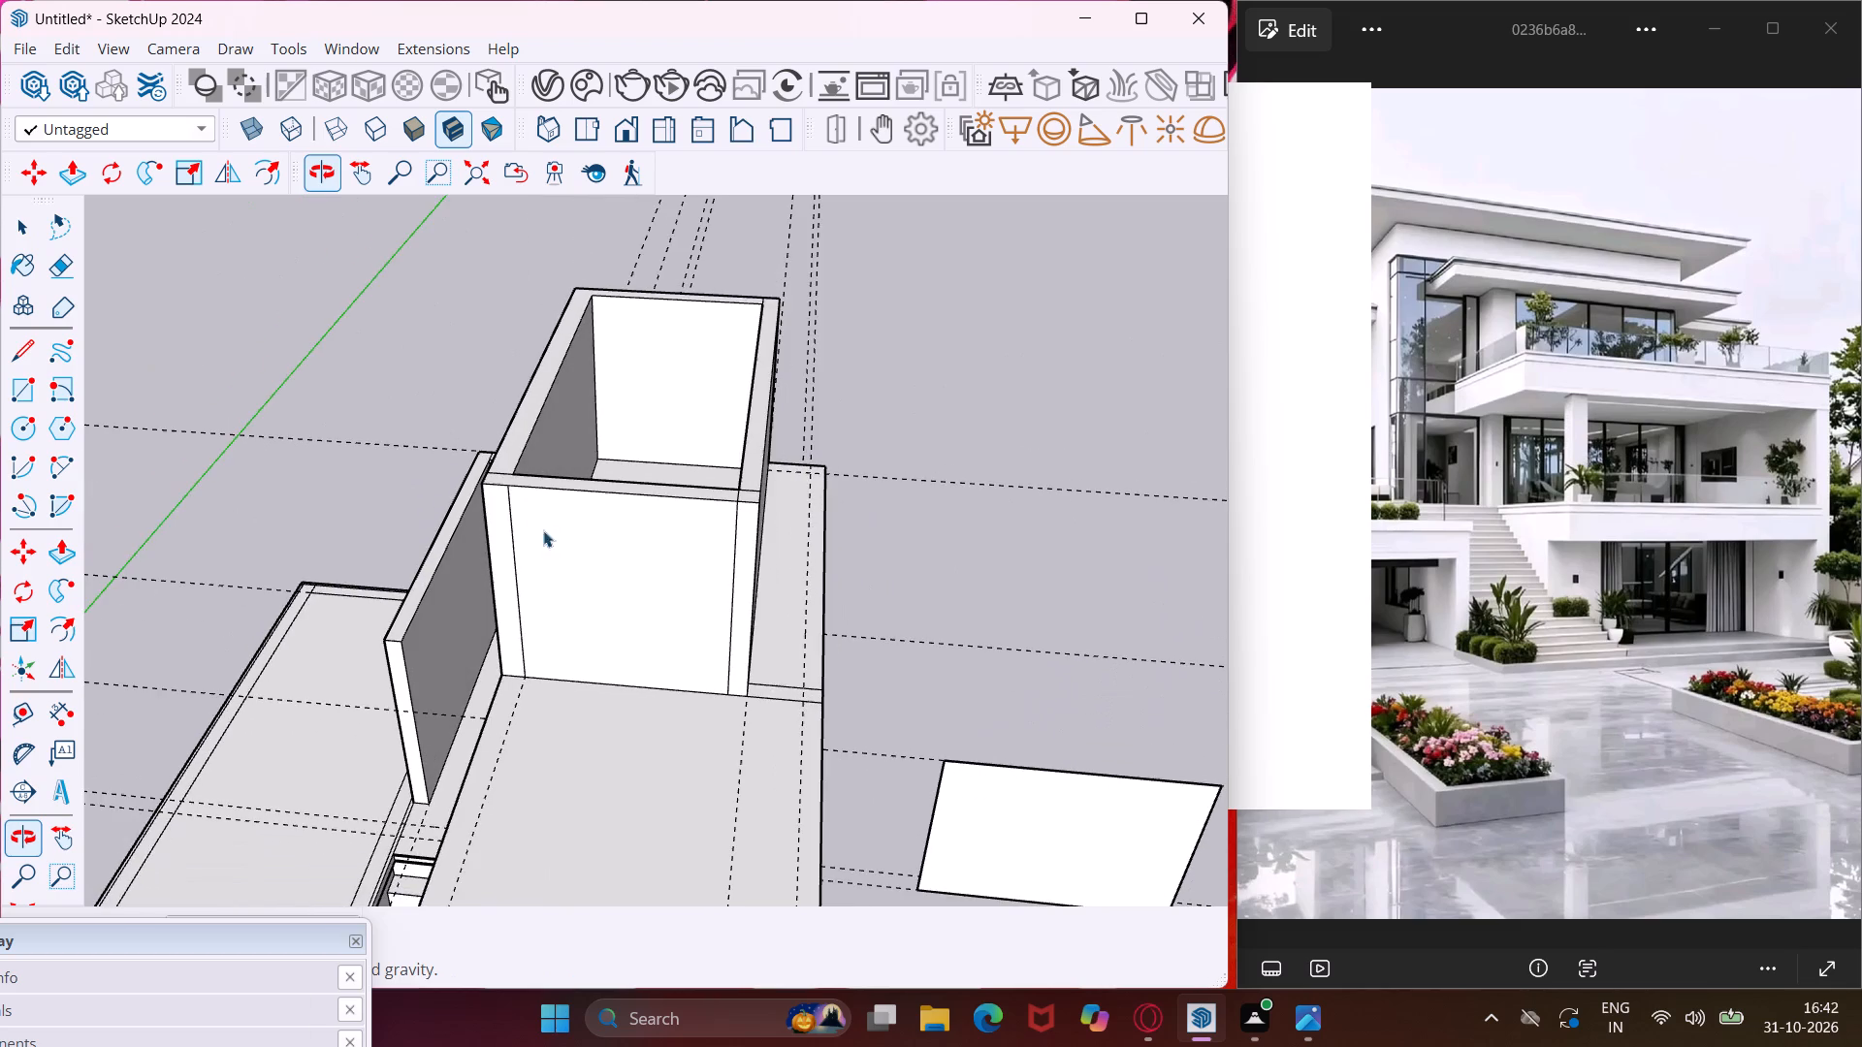
scroll(612, 542, up, 5)
middle_drag(612, 542, 691, 452)
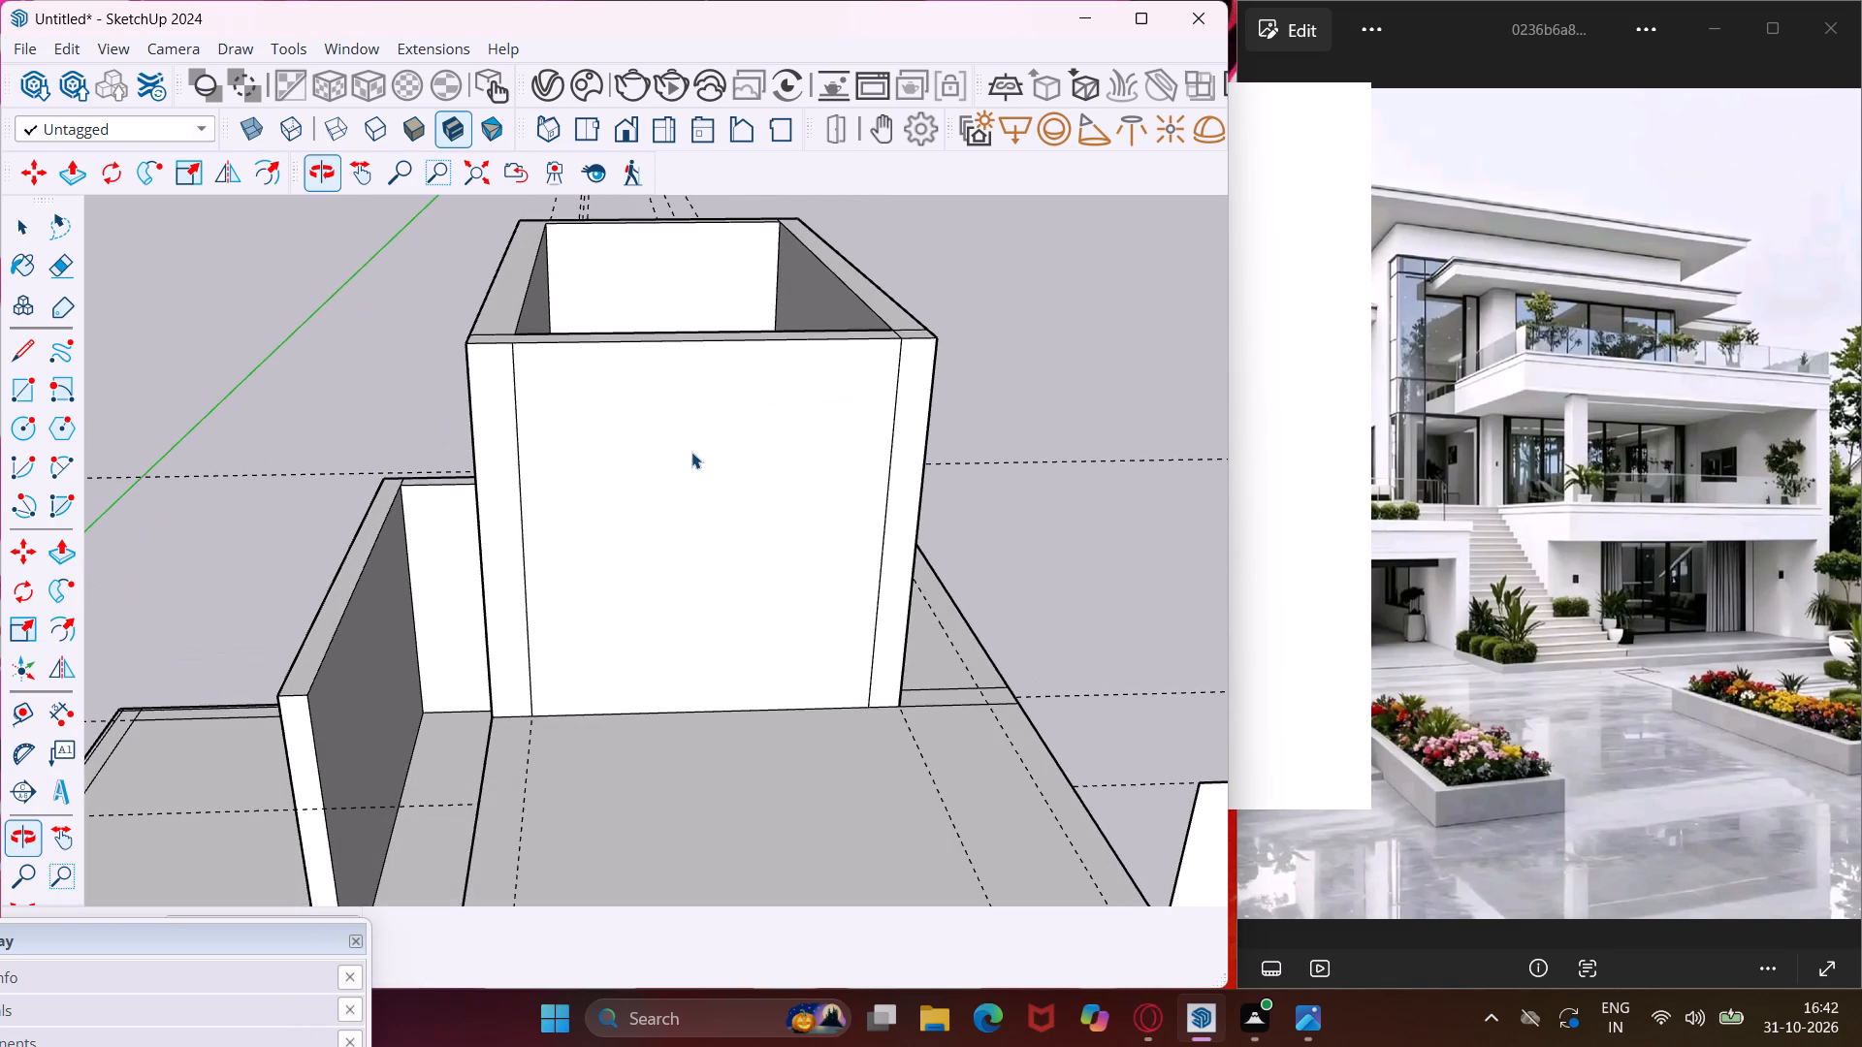
click(25, 400)
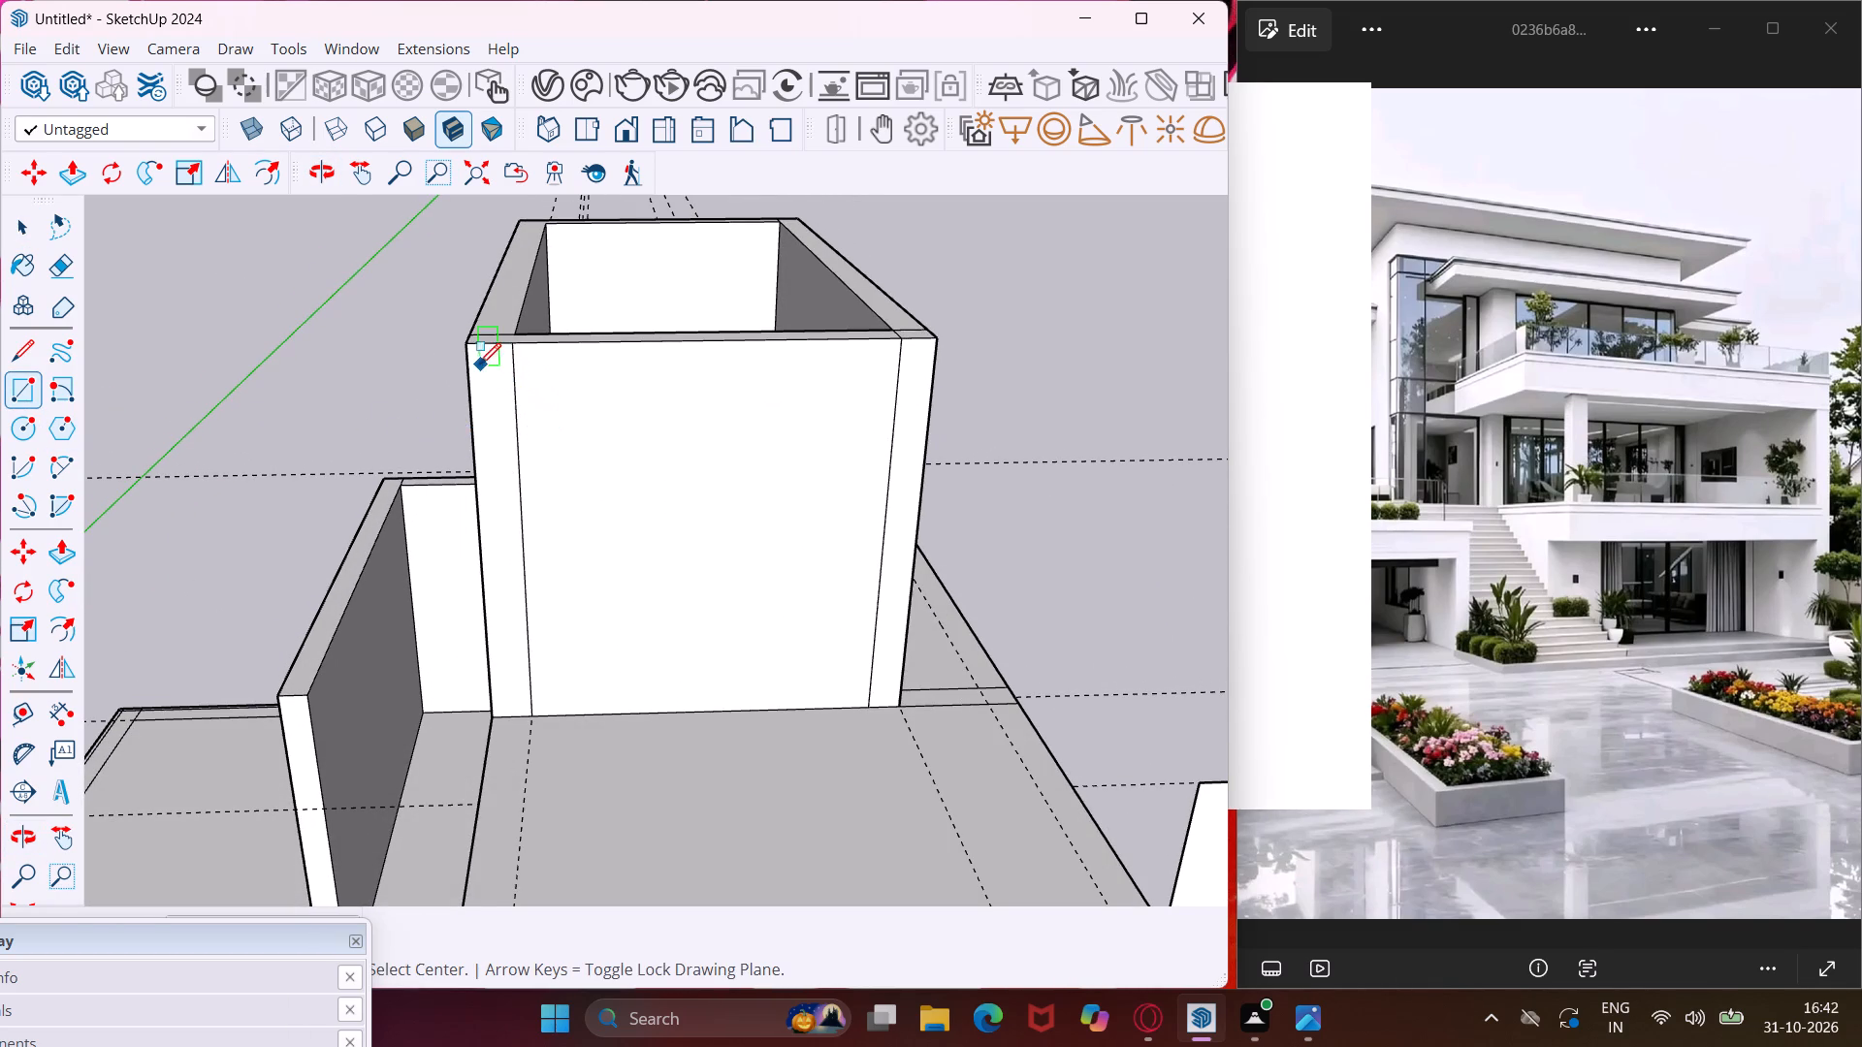
scroll(476, 345, up, 5)
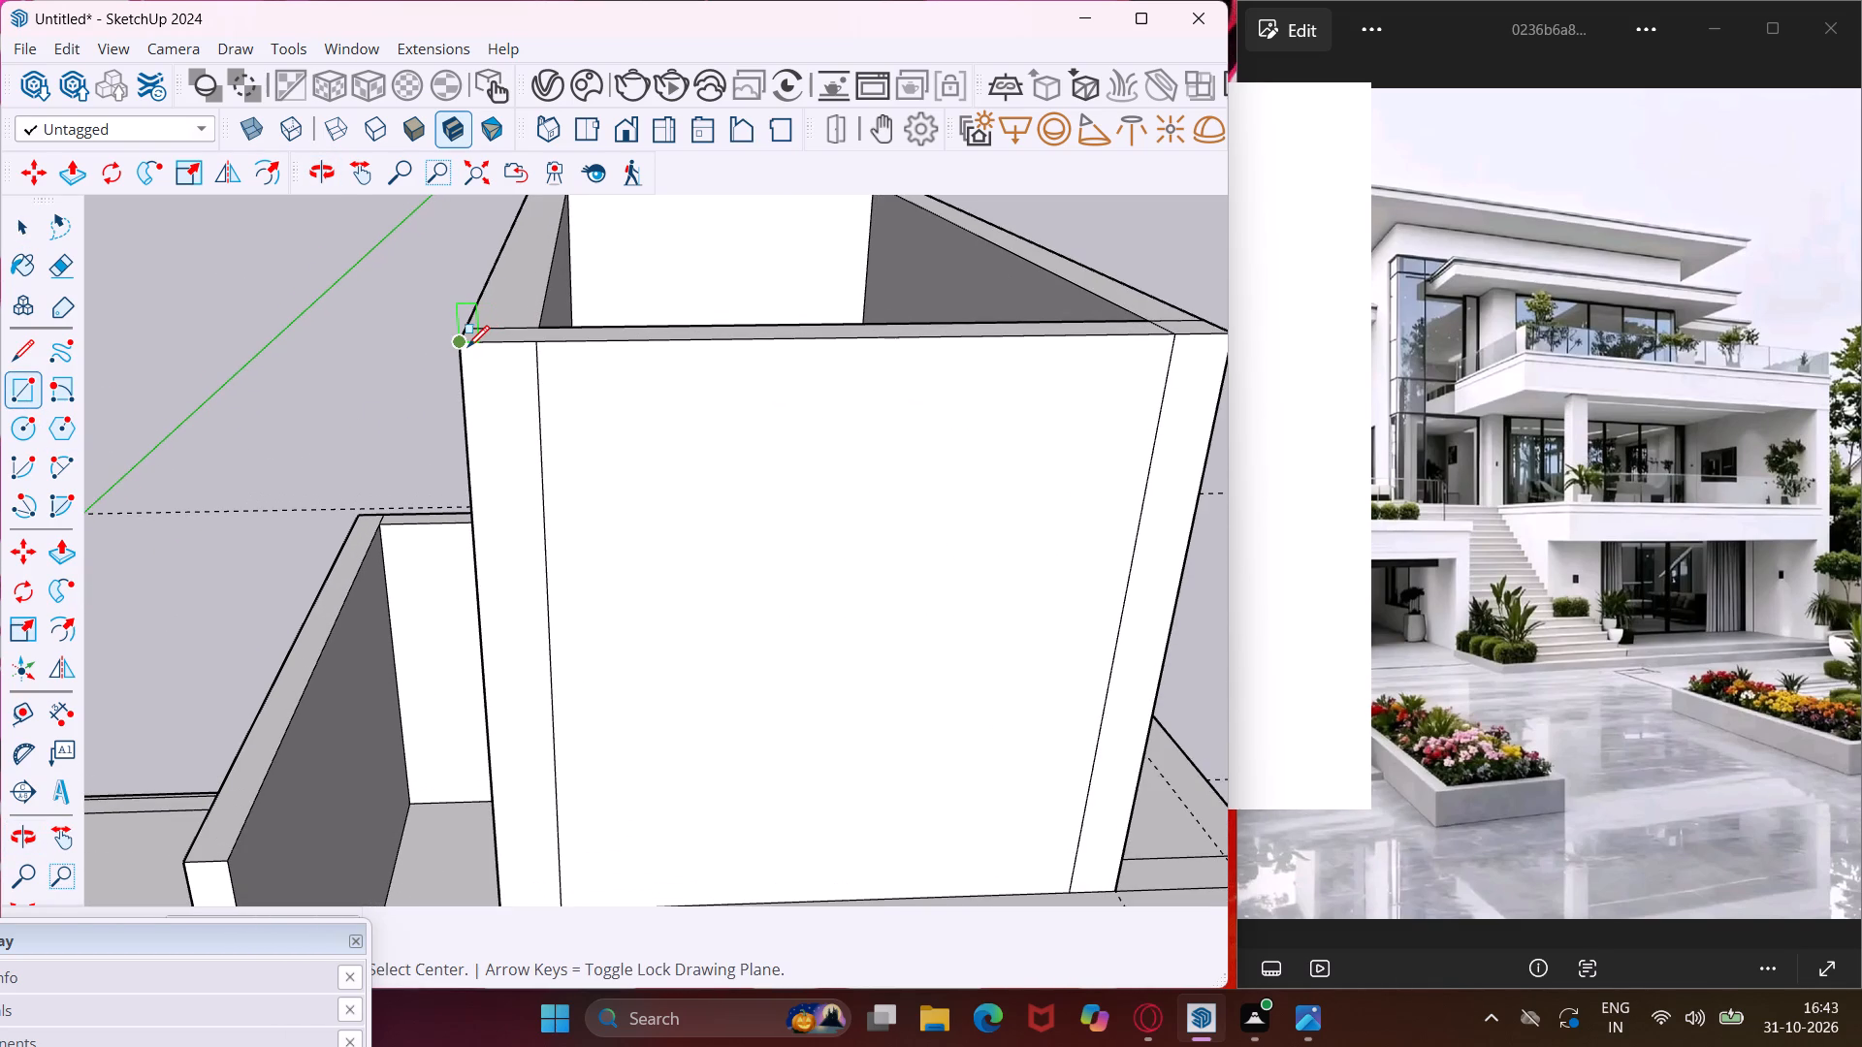
click(463, 344)
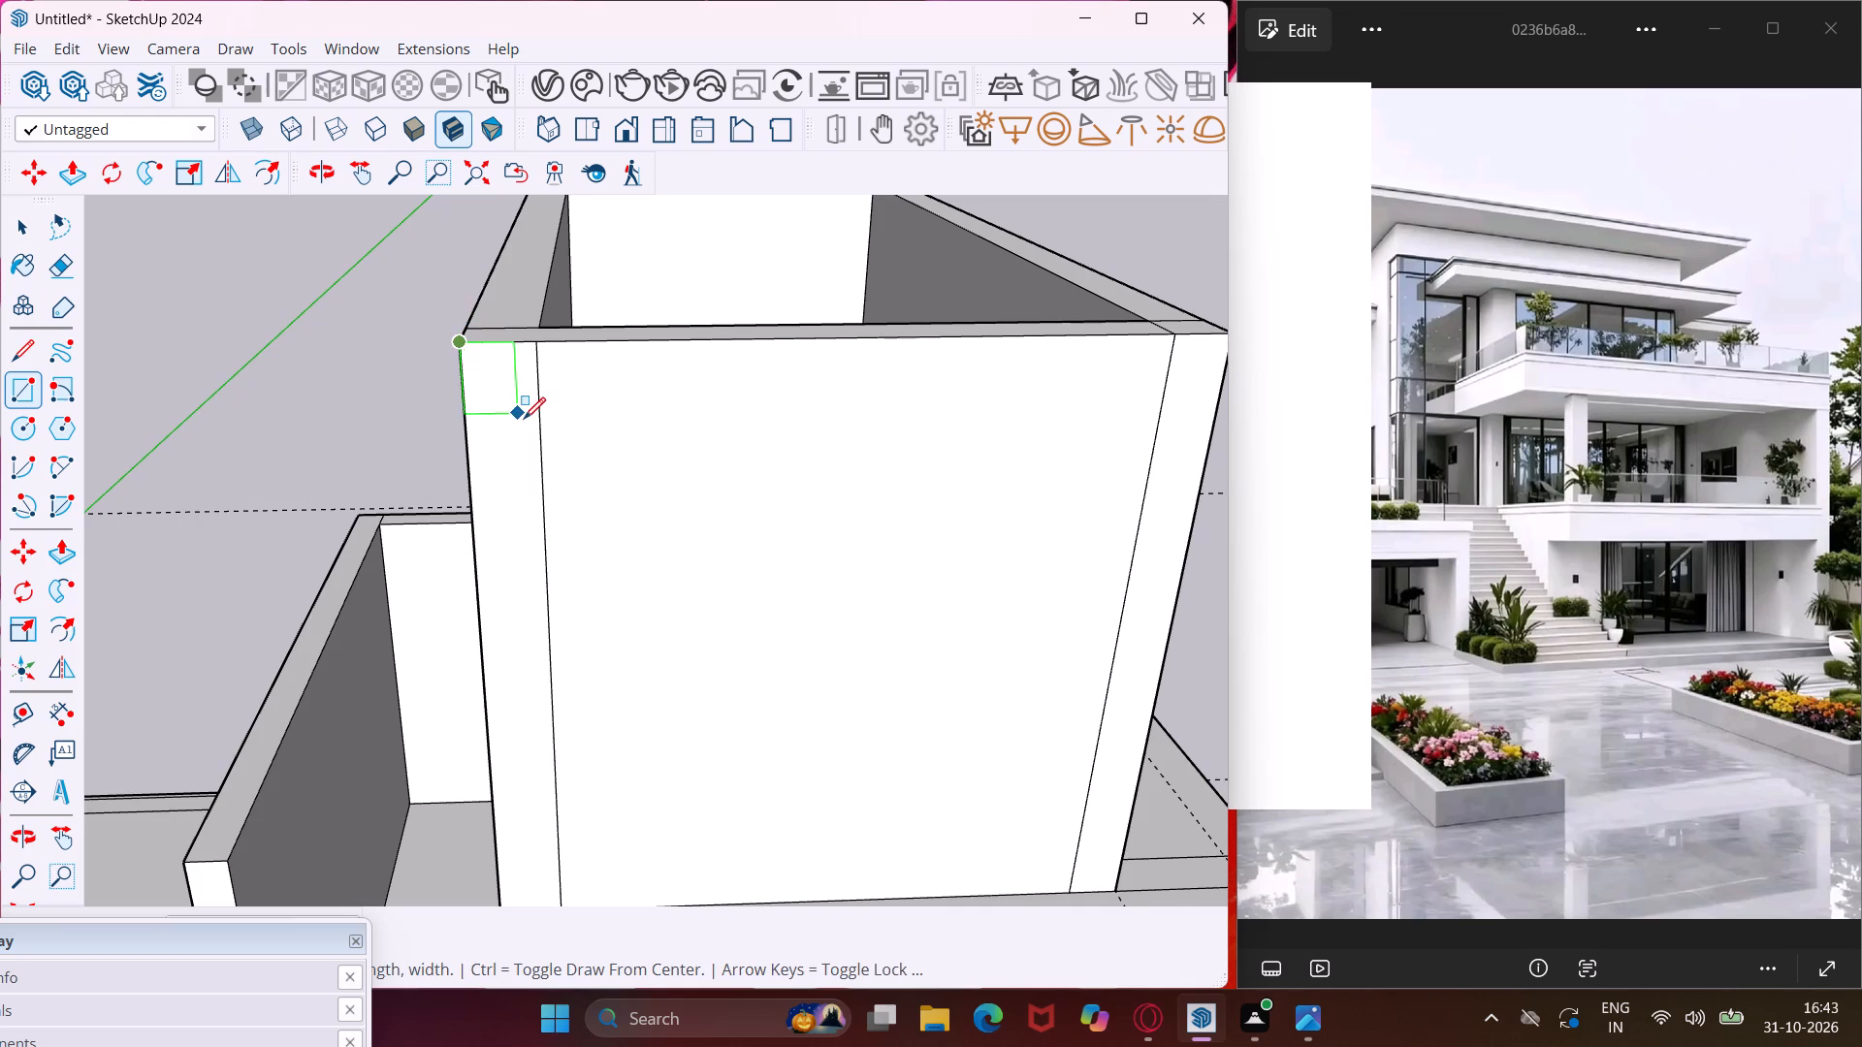
scroll(524, 419, down, 5)
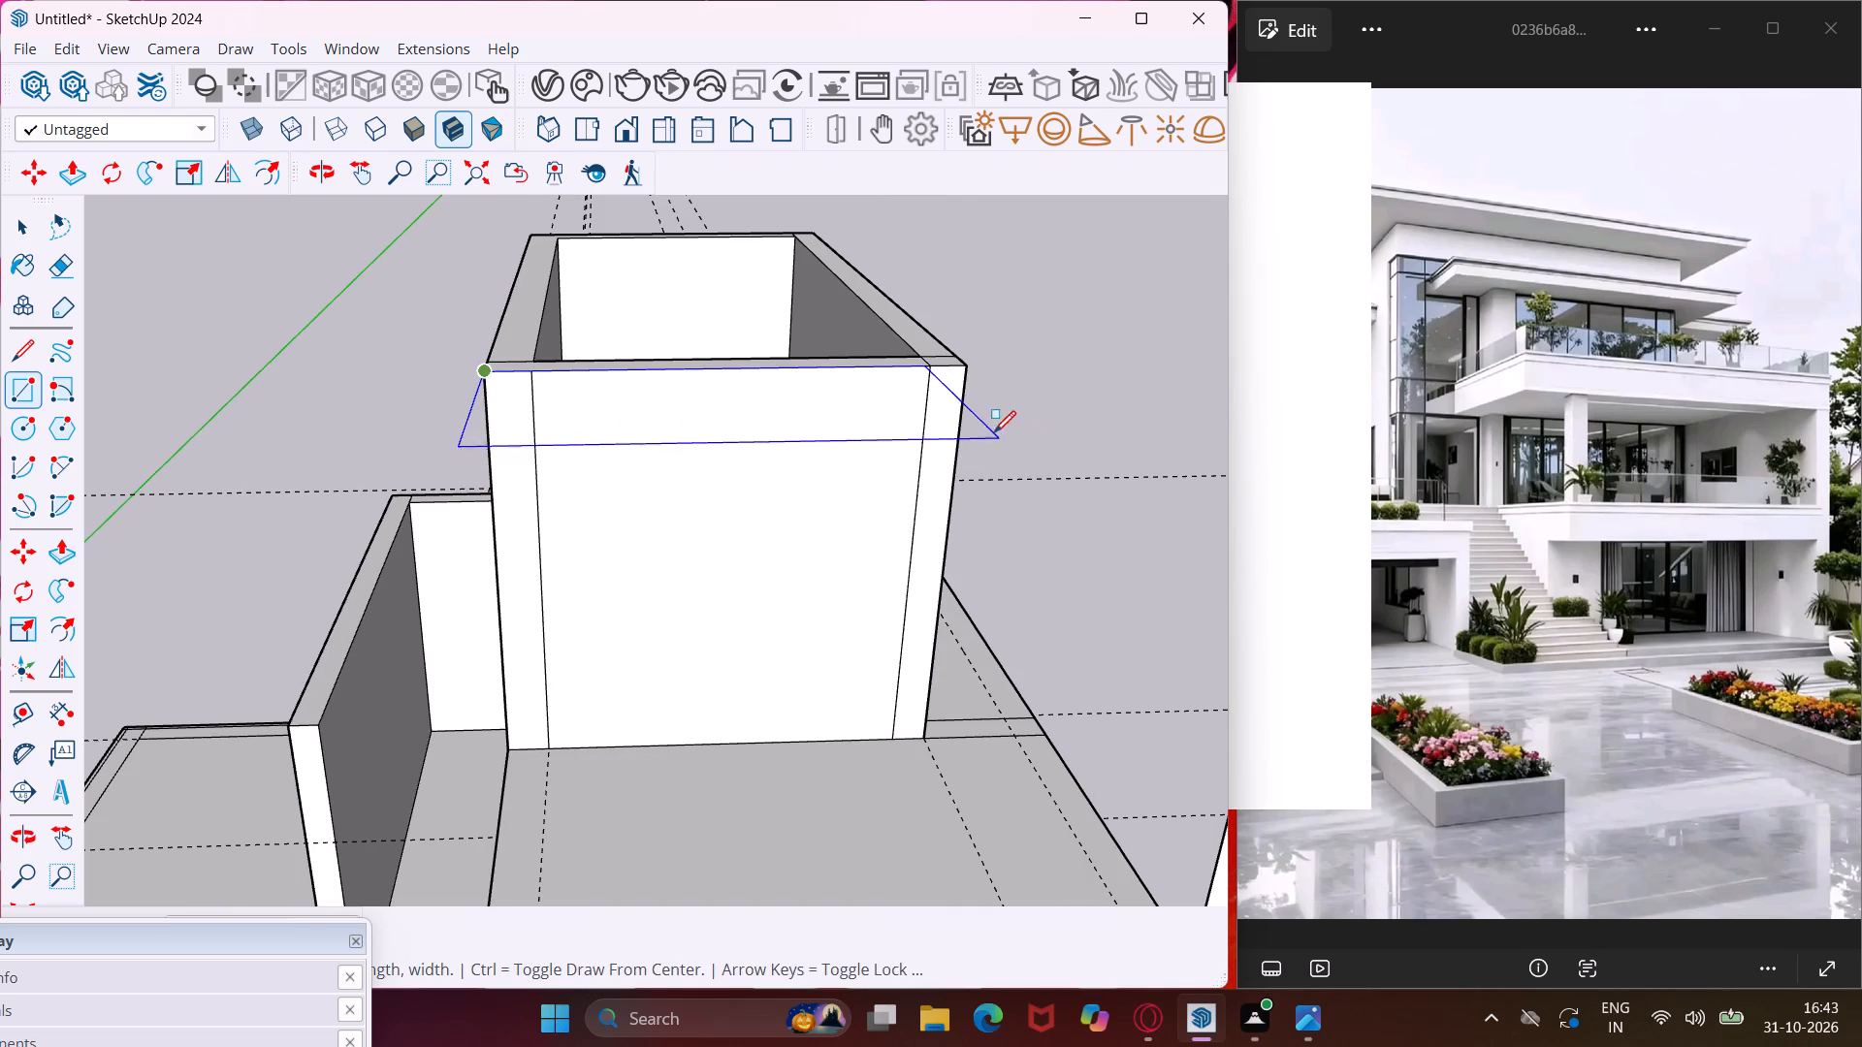
scroll(962, 402, up, 13)
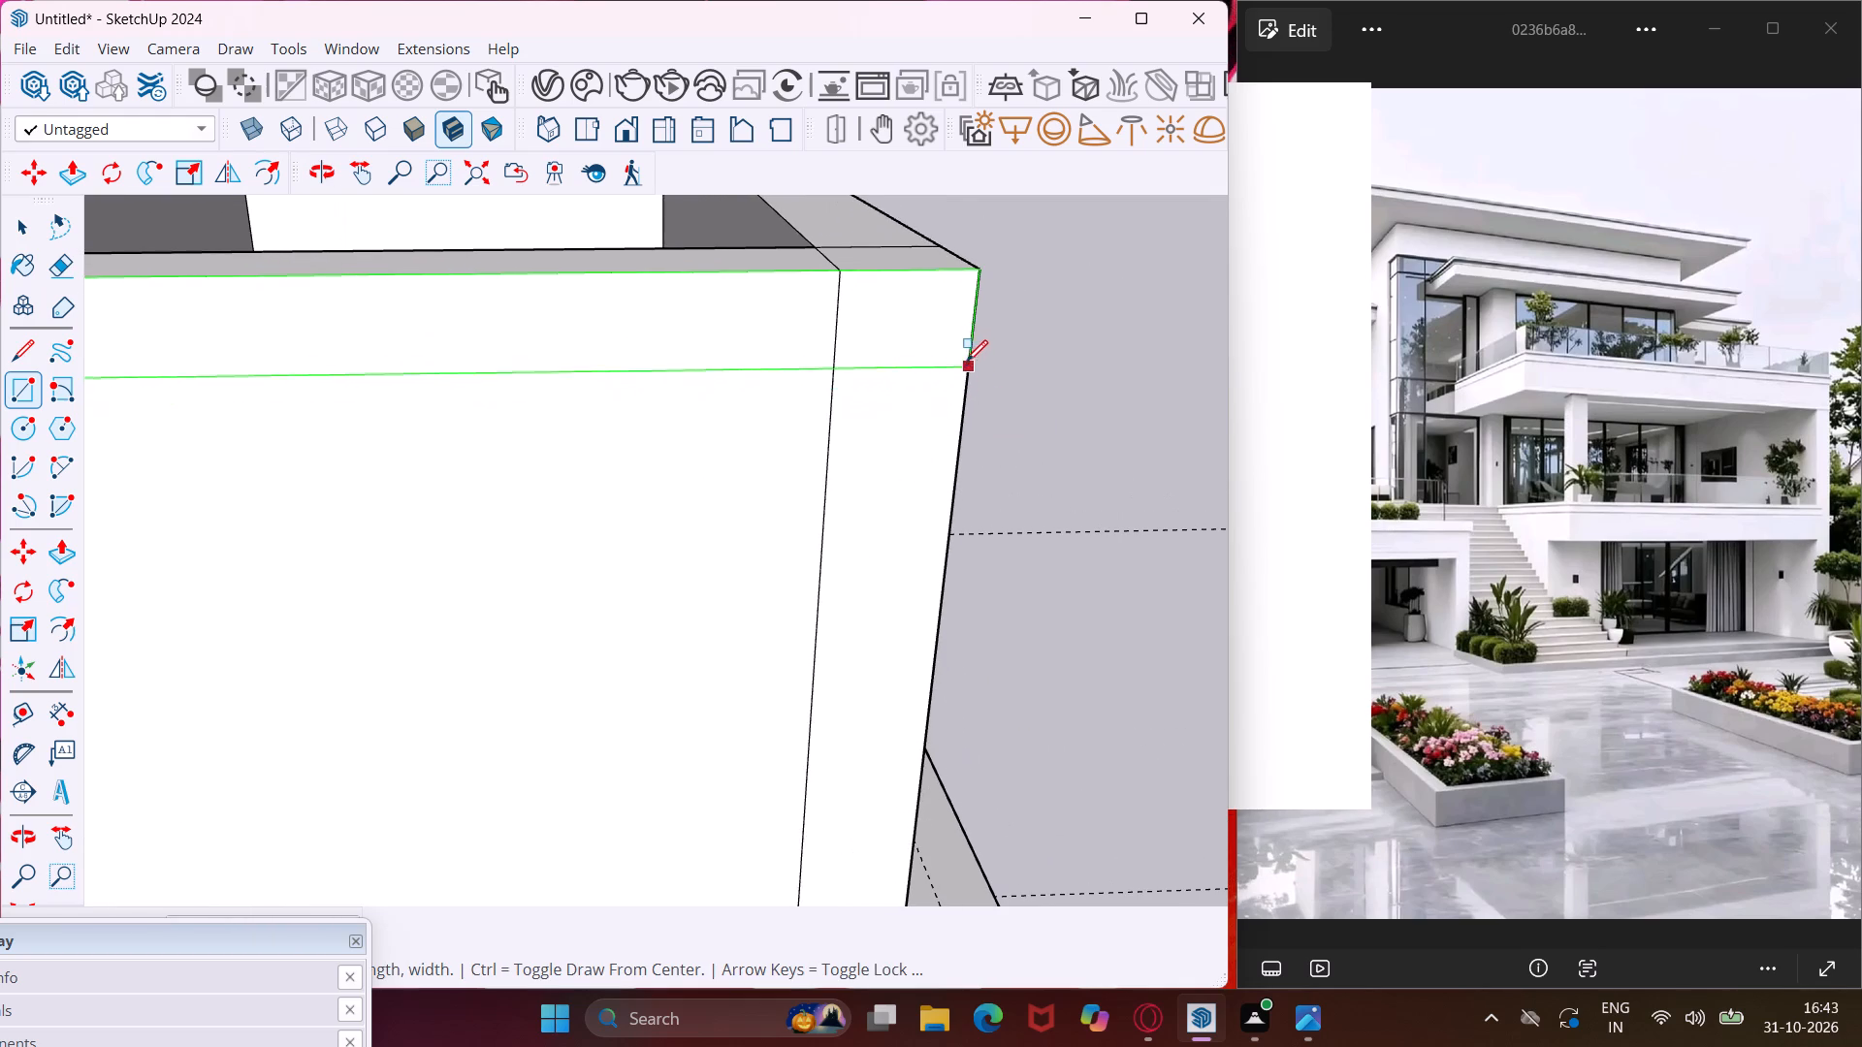
click(970, 354)
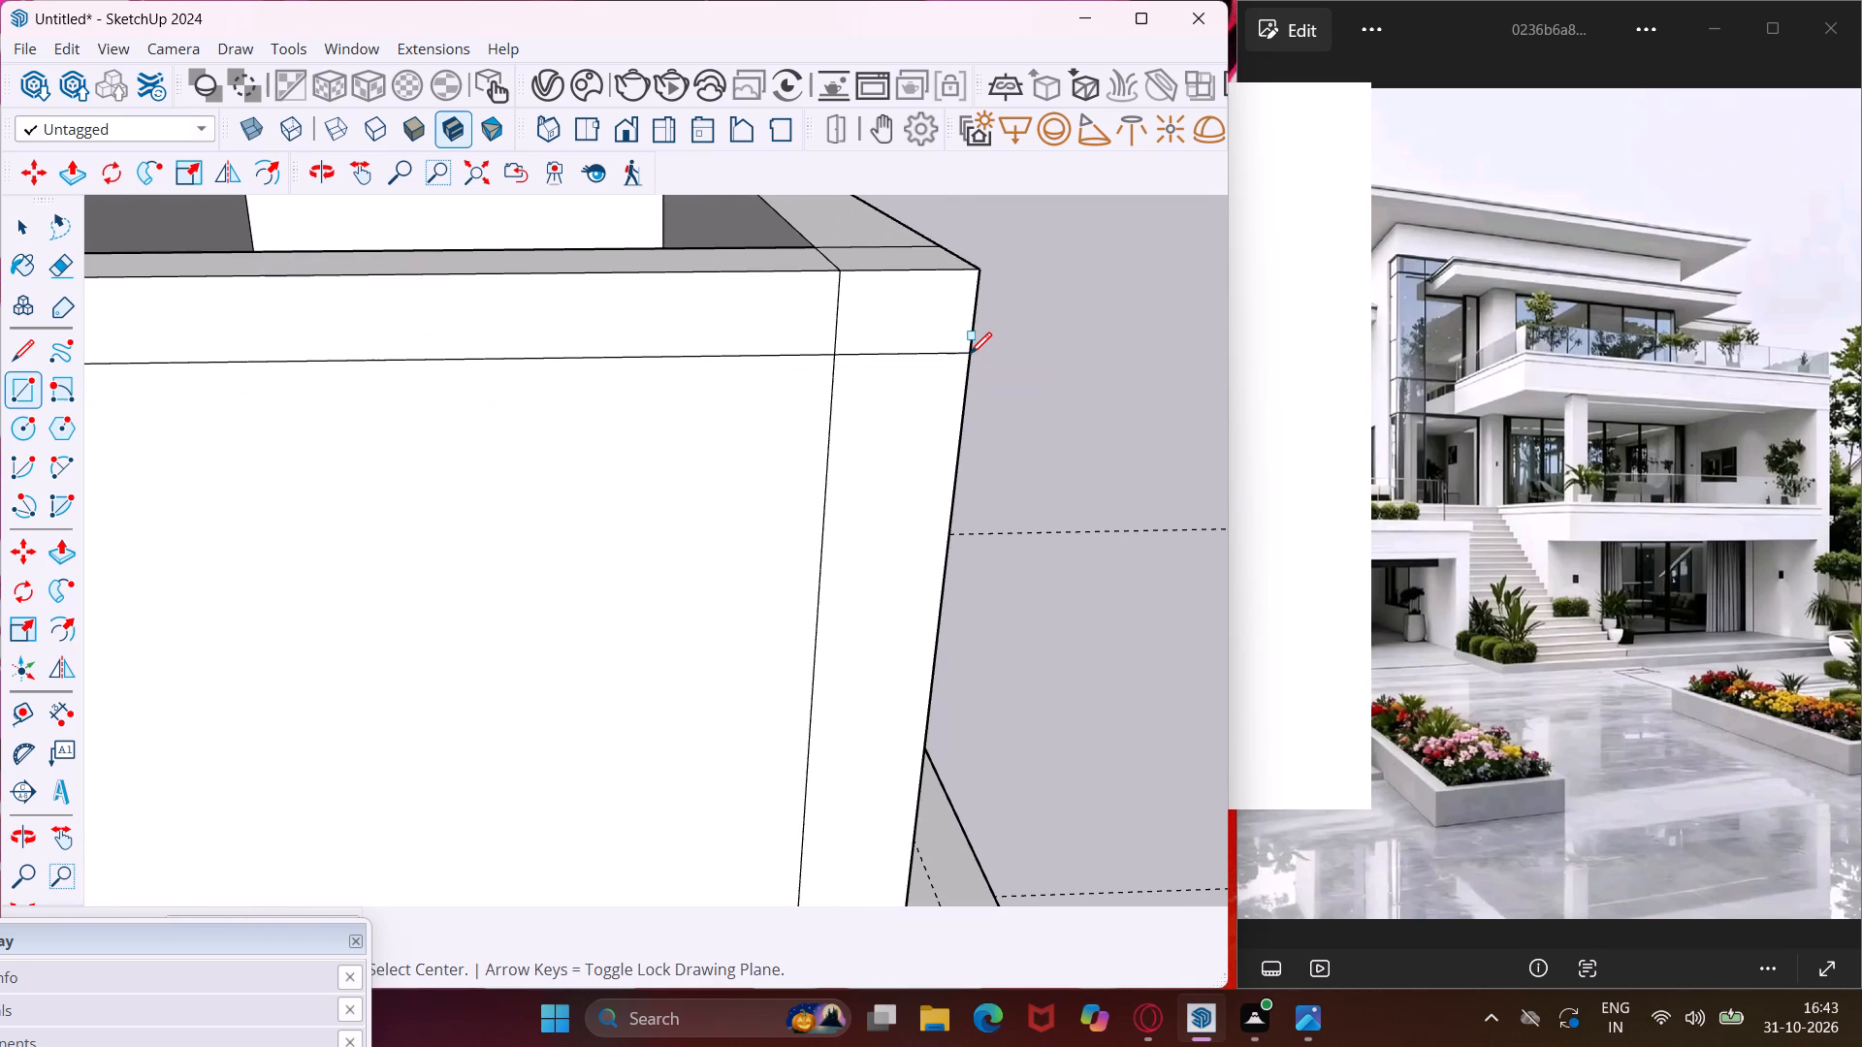
Draw a narrow rectangle along the top edge of the adjoining long outer wall, starting and ending short of its corners.
middle_drag(970, 354, 504, 416)
scroll(493, 416, down, 2)
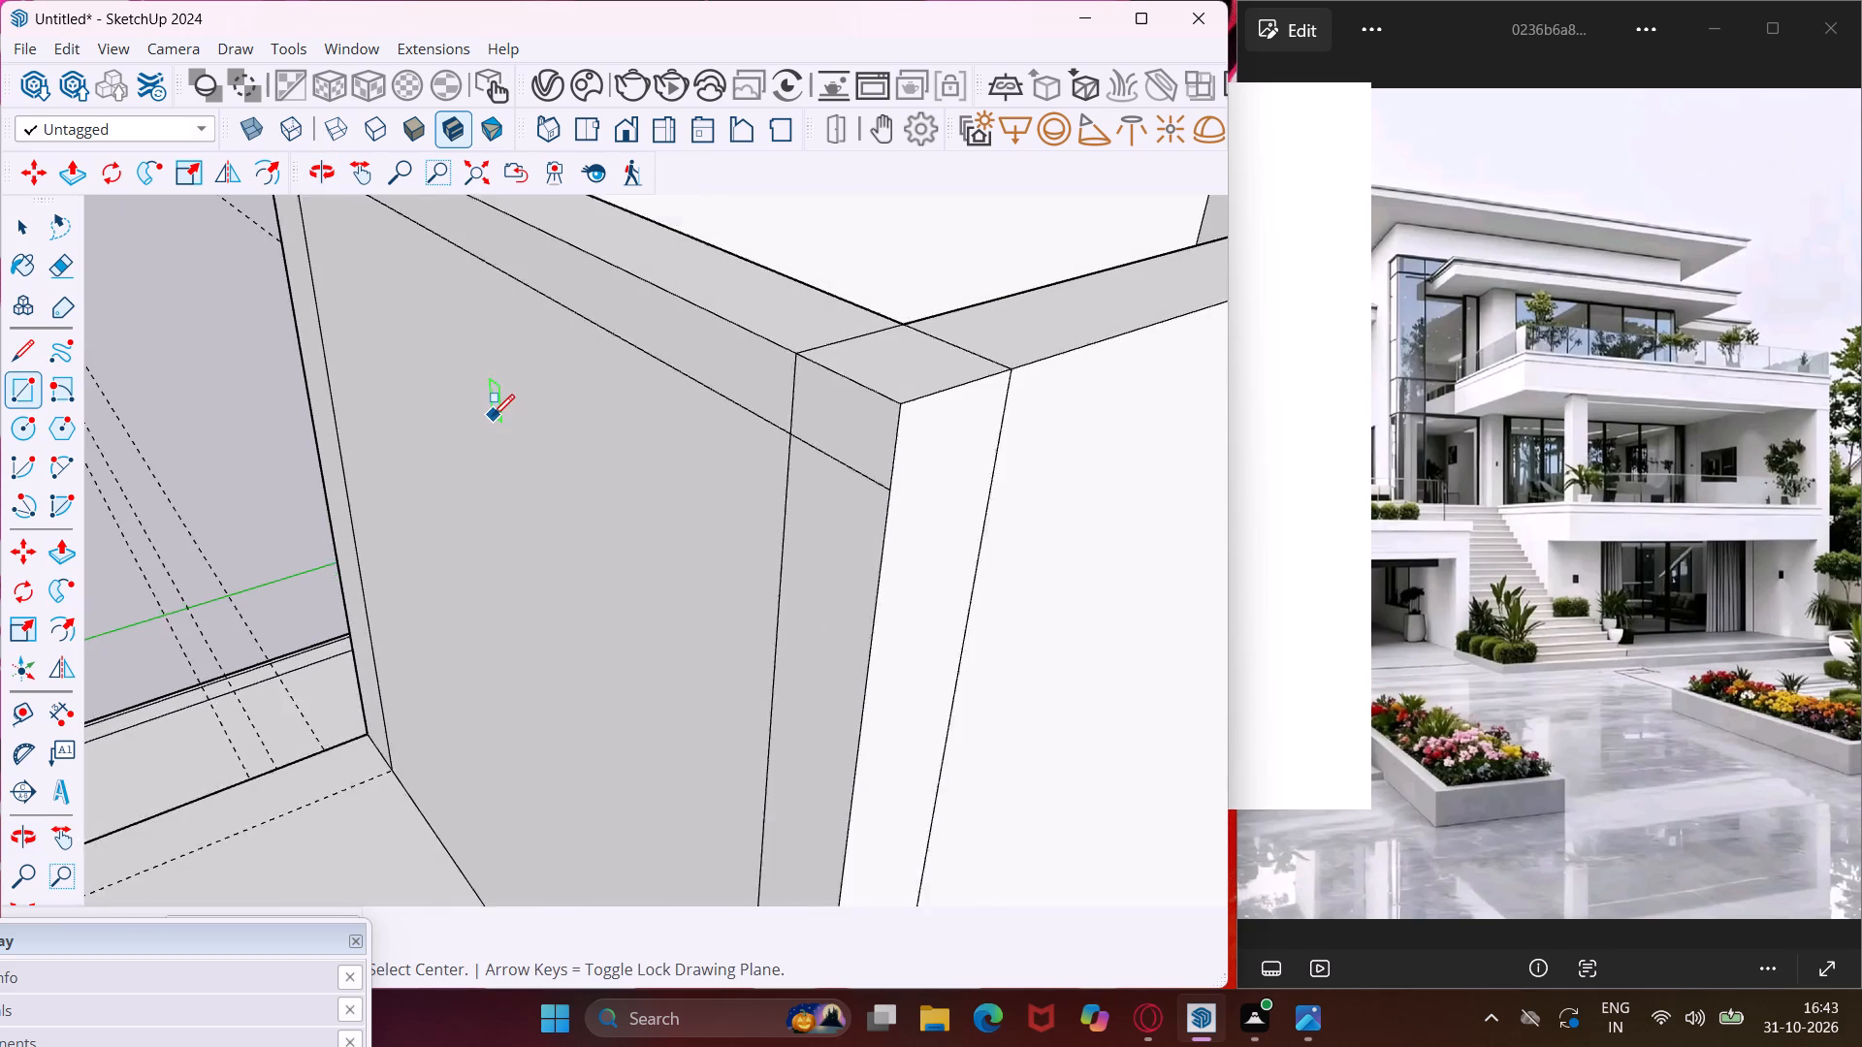
scroll(493, 416, down, 8)
scroll(741, 428, down, 6)
middle_drag(863, 385, 732, 387)
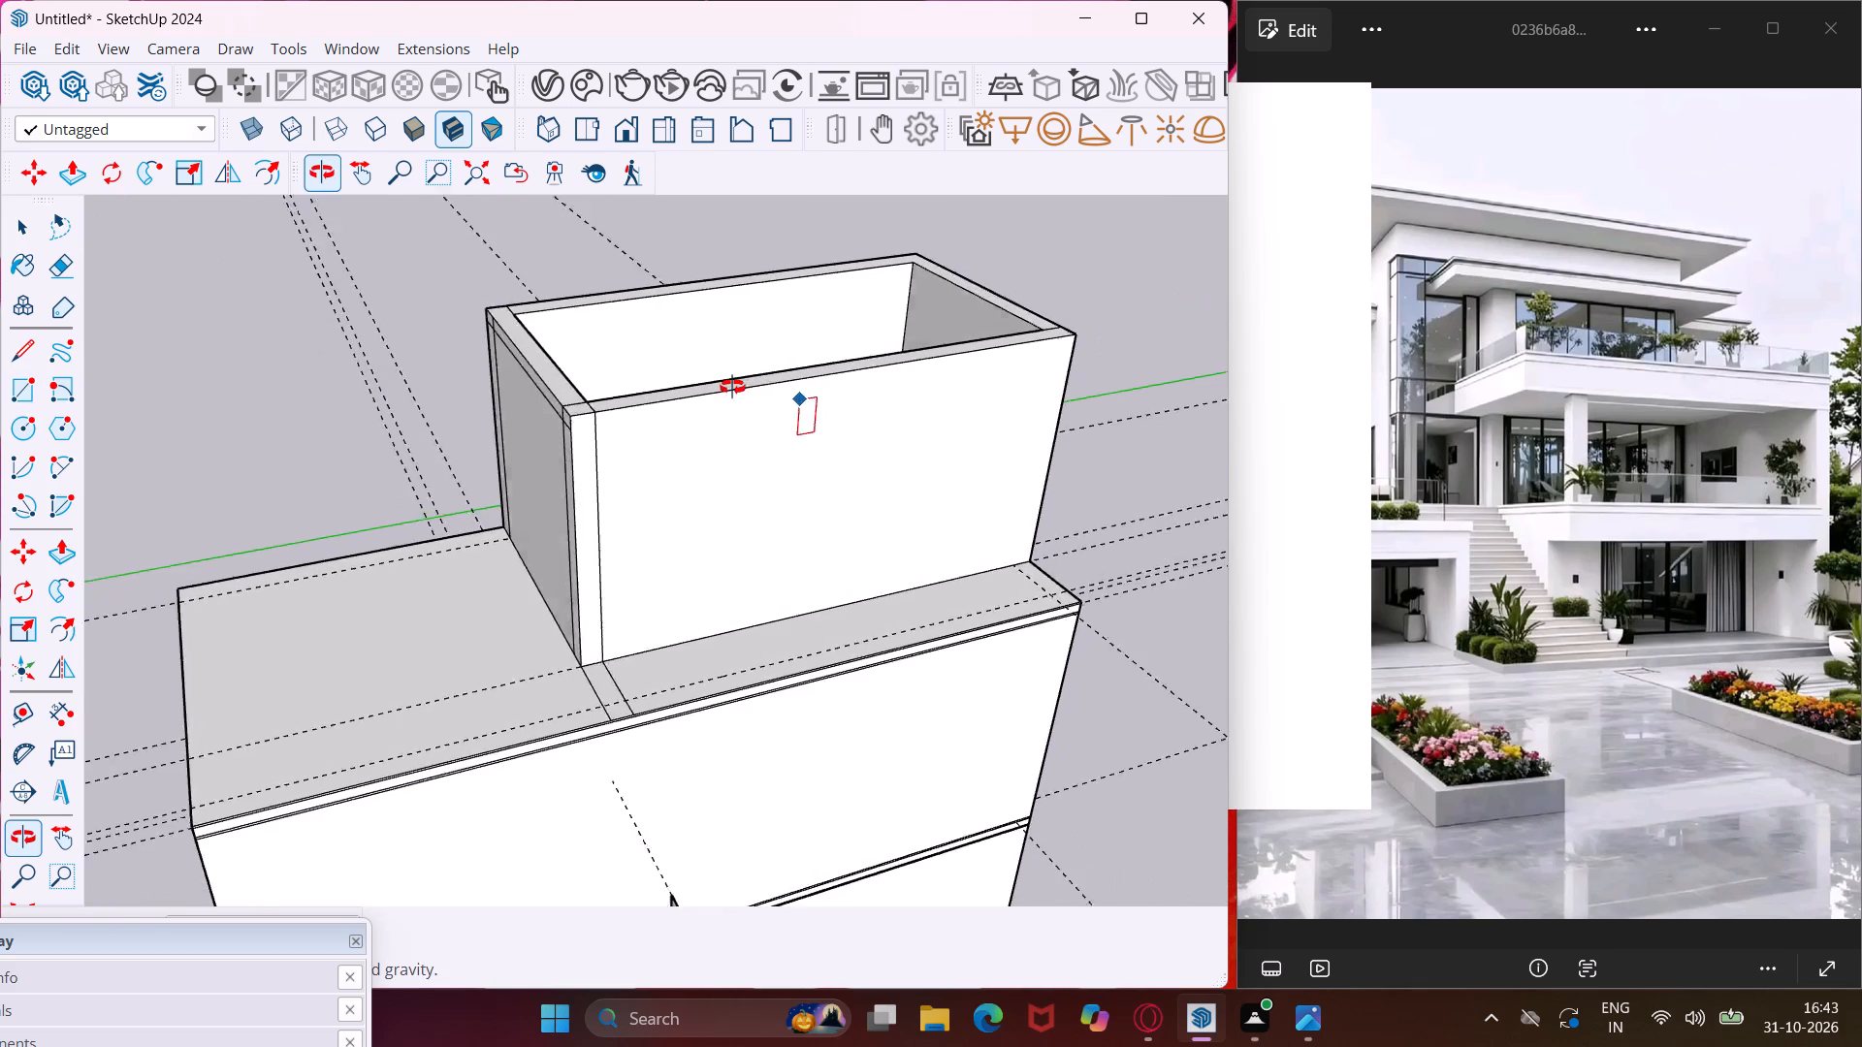
middle_drag(732, 387, 729, 387)
scroll(729, 387, up, 7)
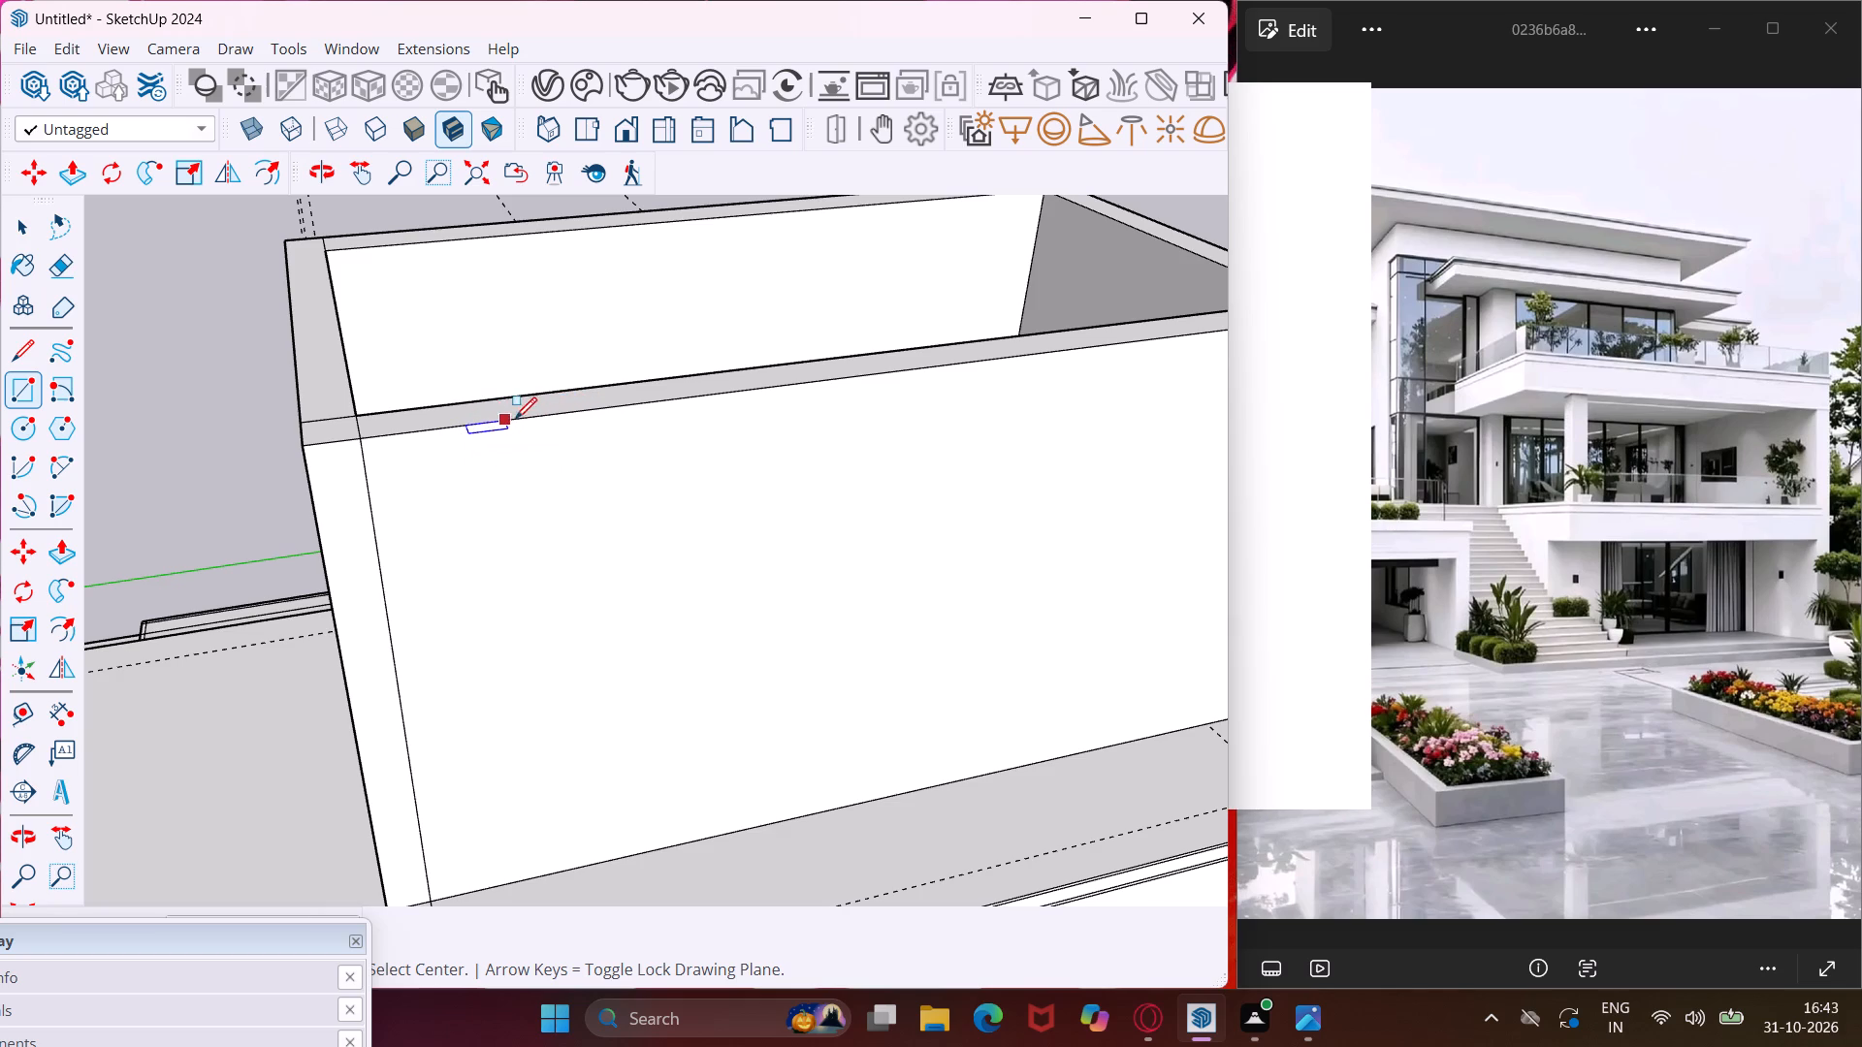
click(568, 411)
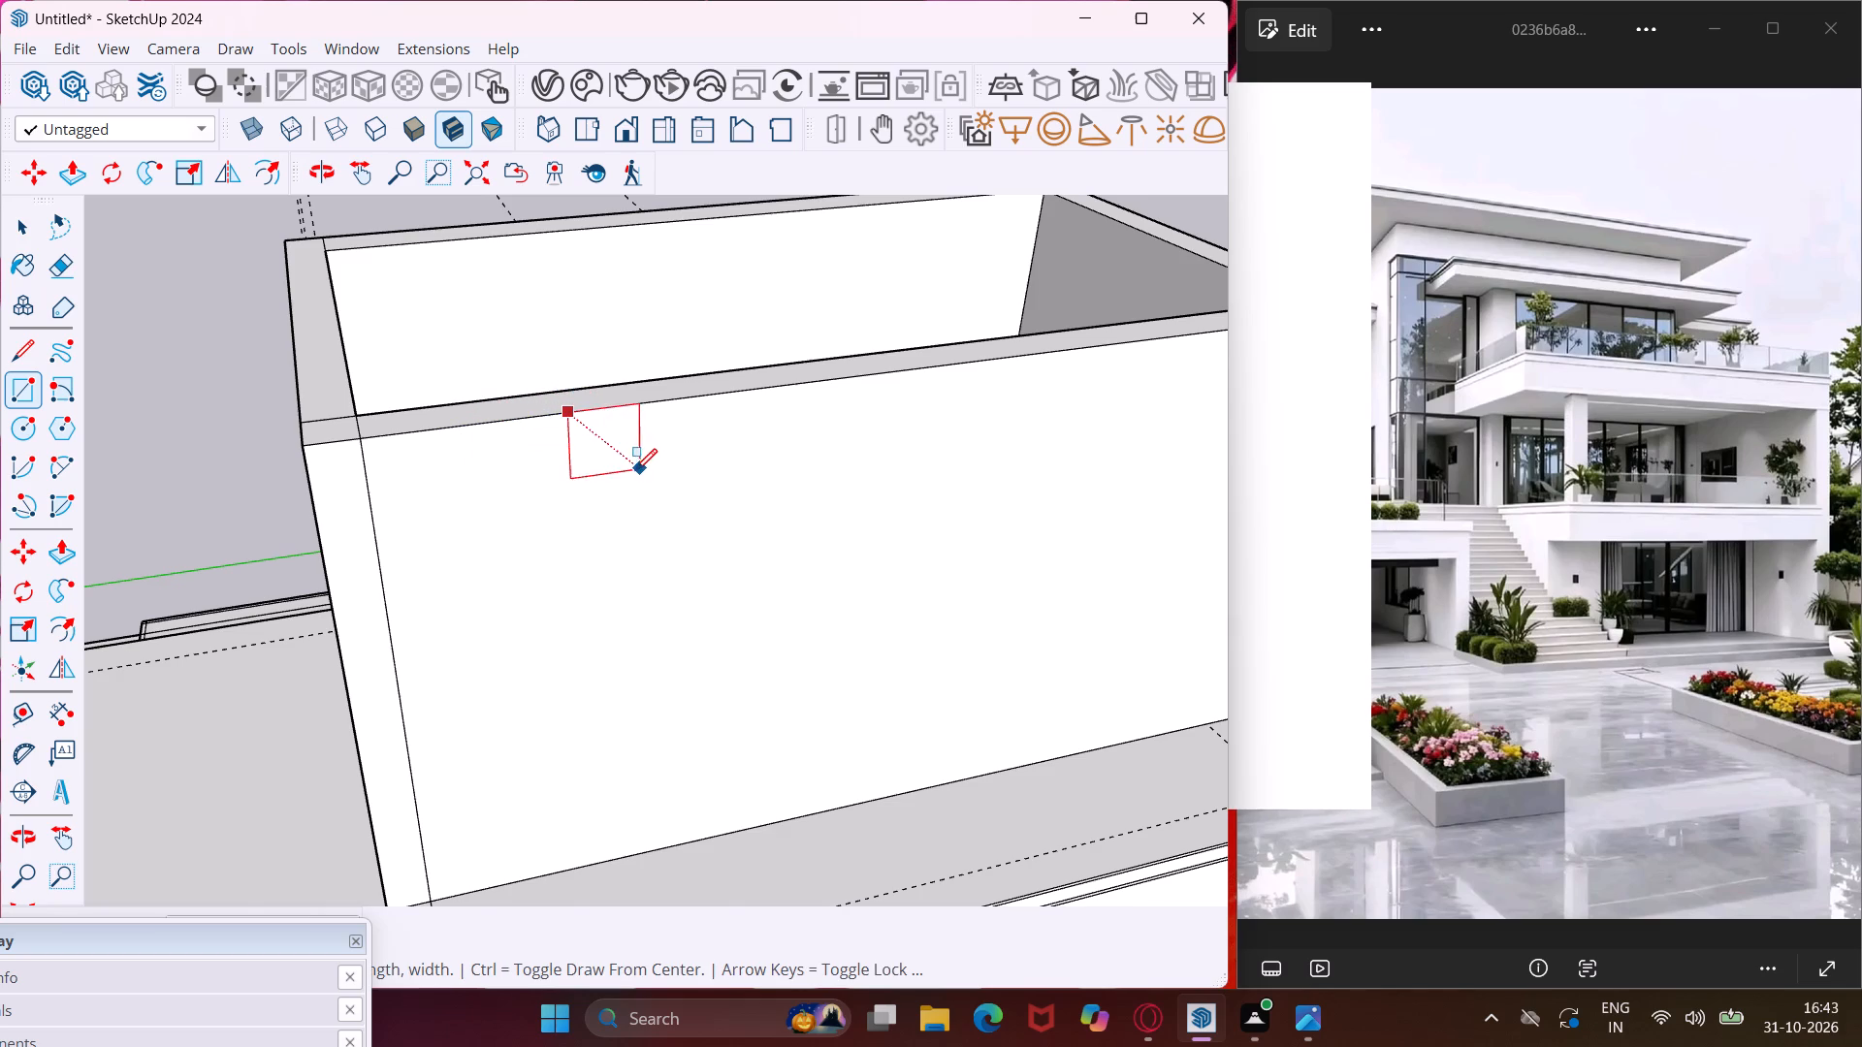
scroll(635, 470, down, 4)
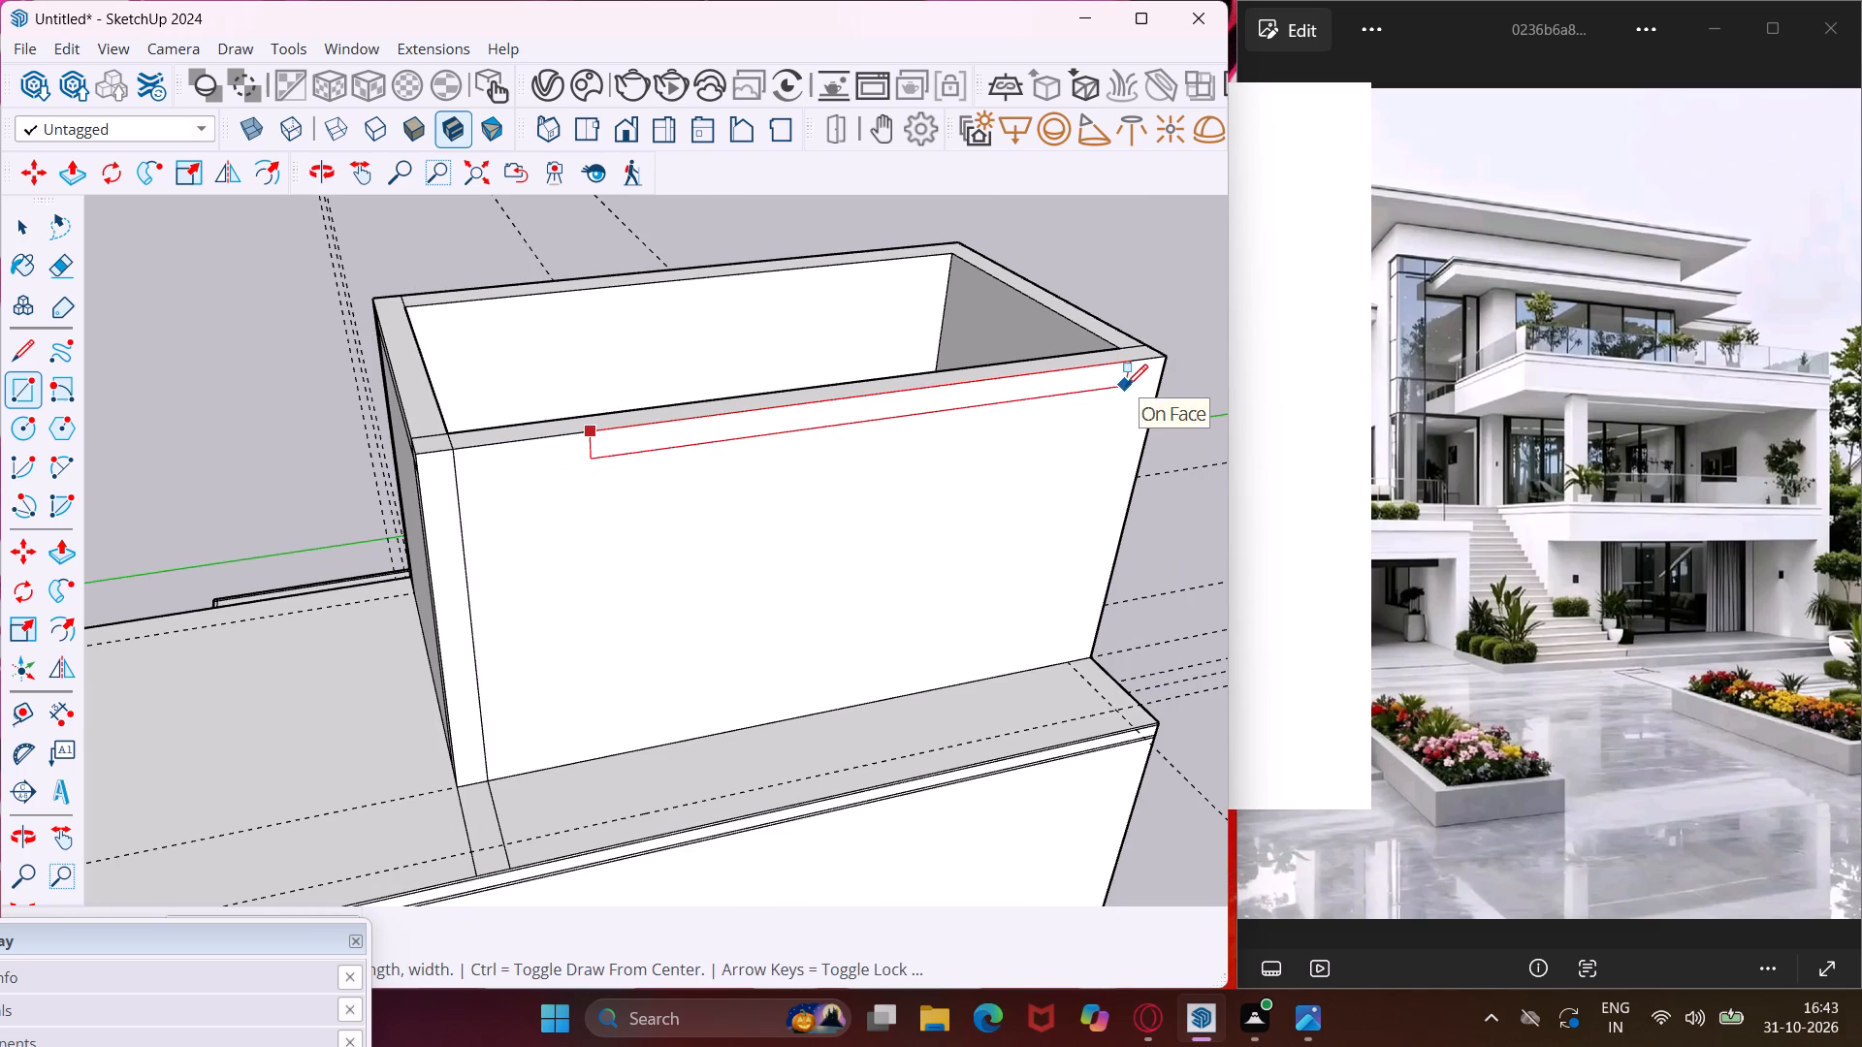
scroll(1126, 386, up, 3)
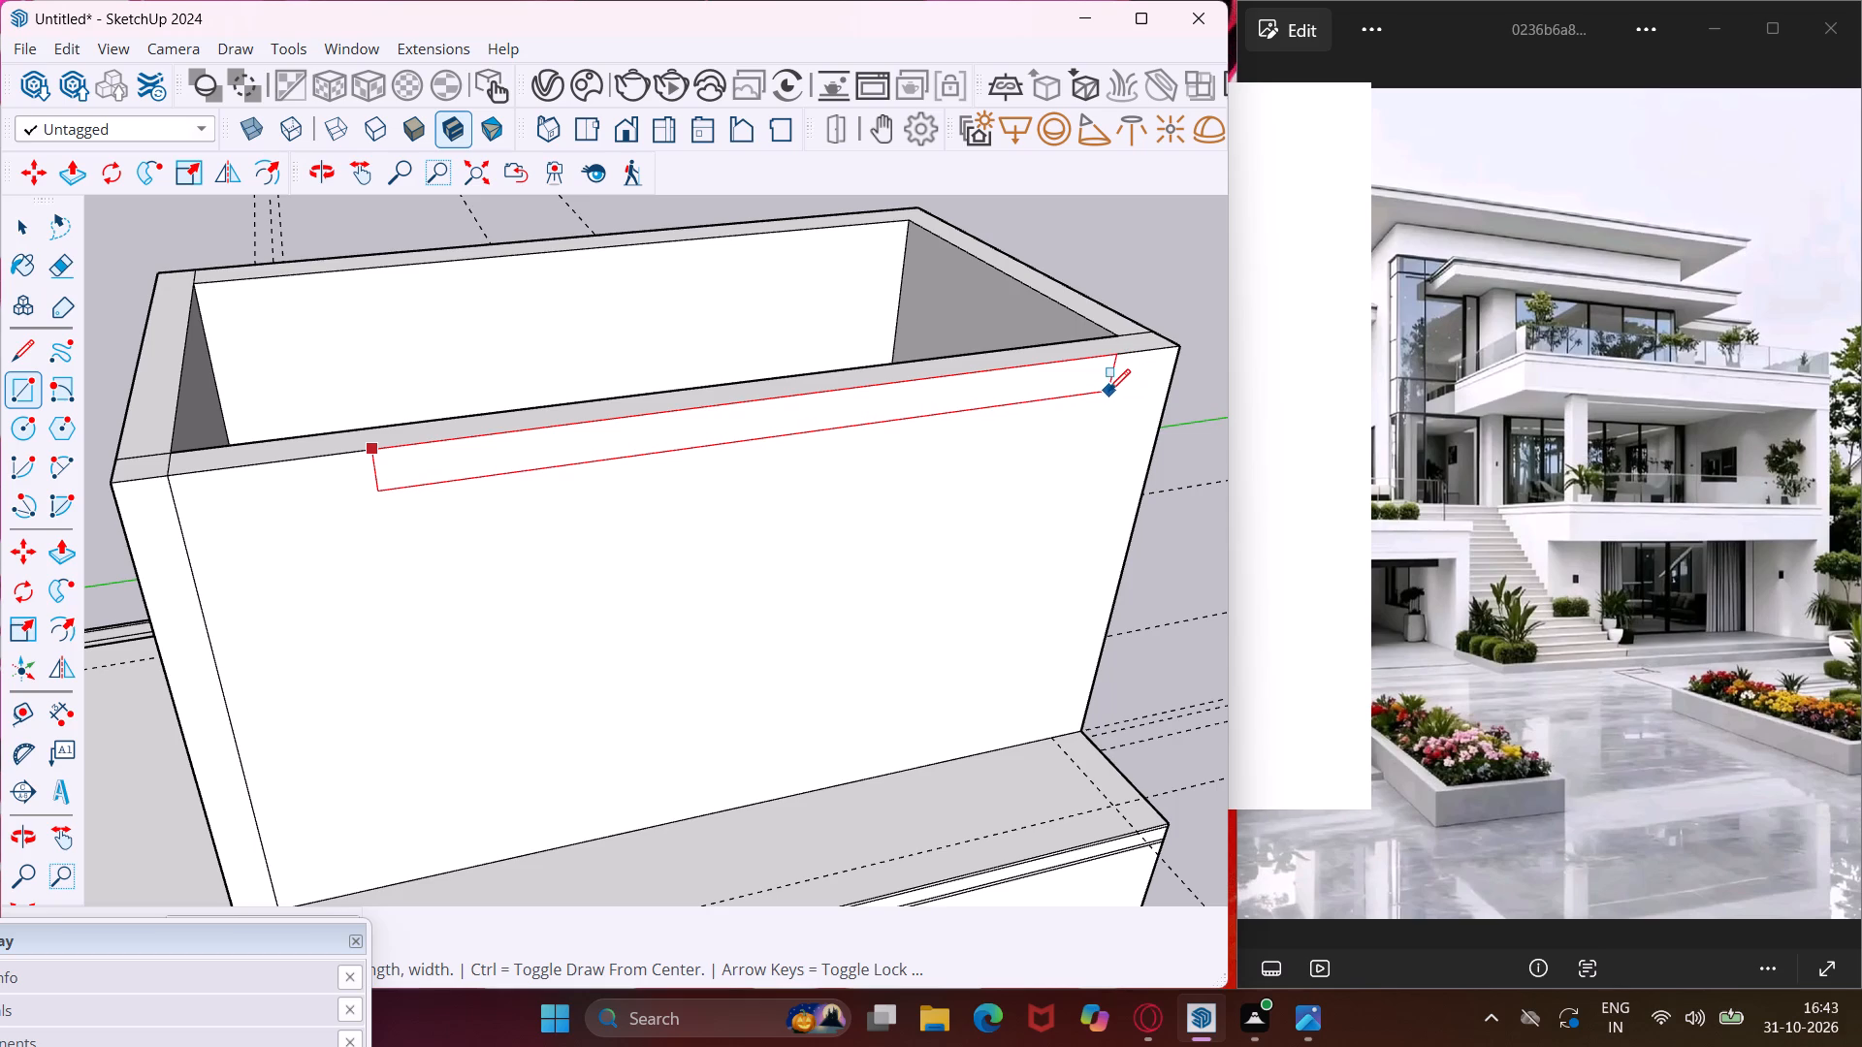
click(1108, 391)
key(Escape)
key(space)
Push/Pull the narrow strip on the long wall outward 4' as a roof overhang.
scroll(675, 430, up, 4)
click(574, 458)
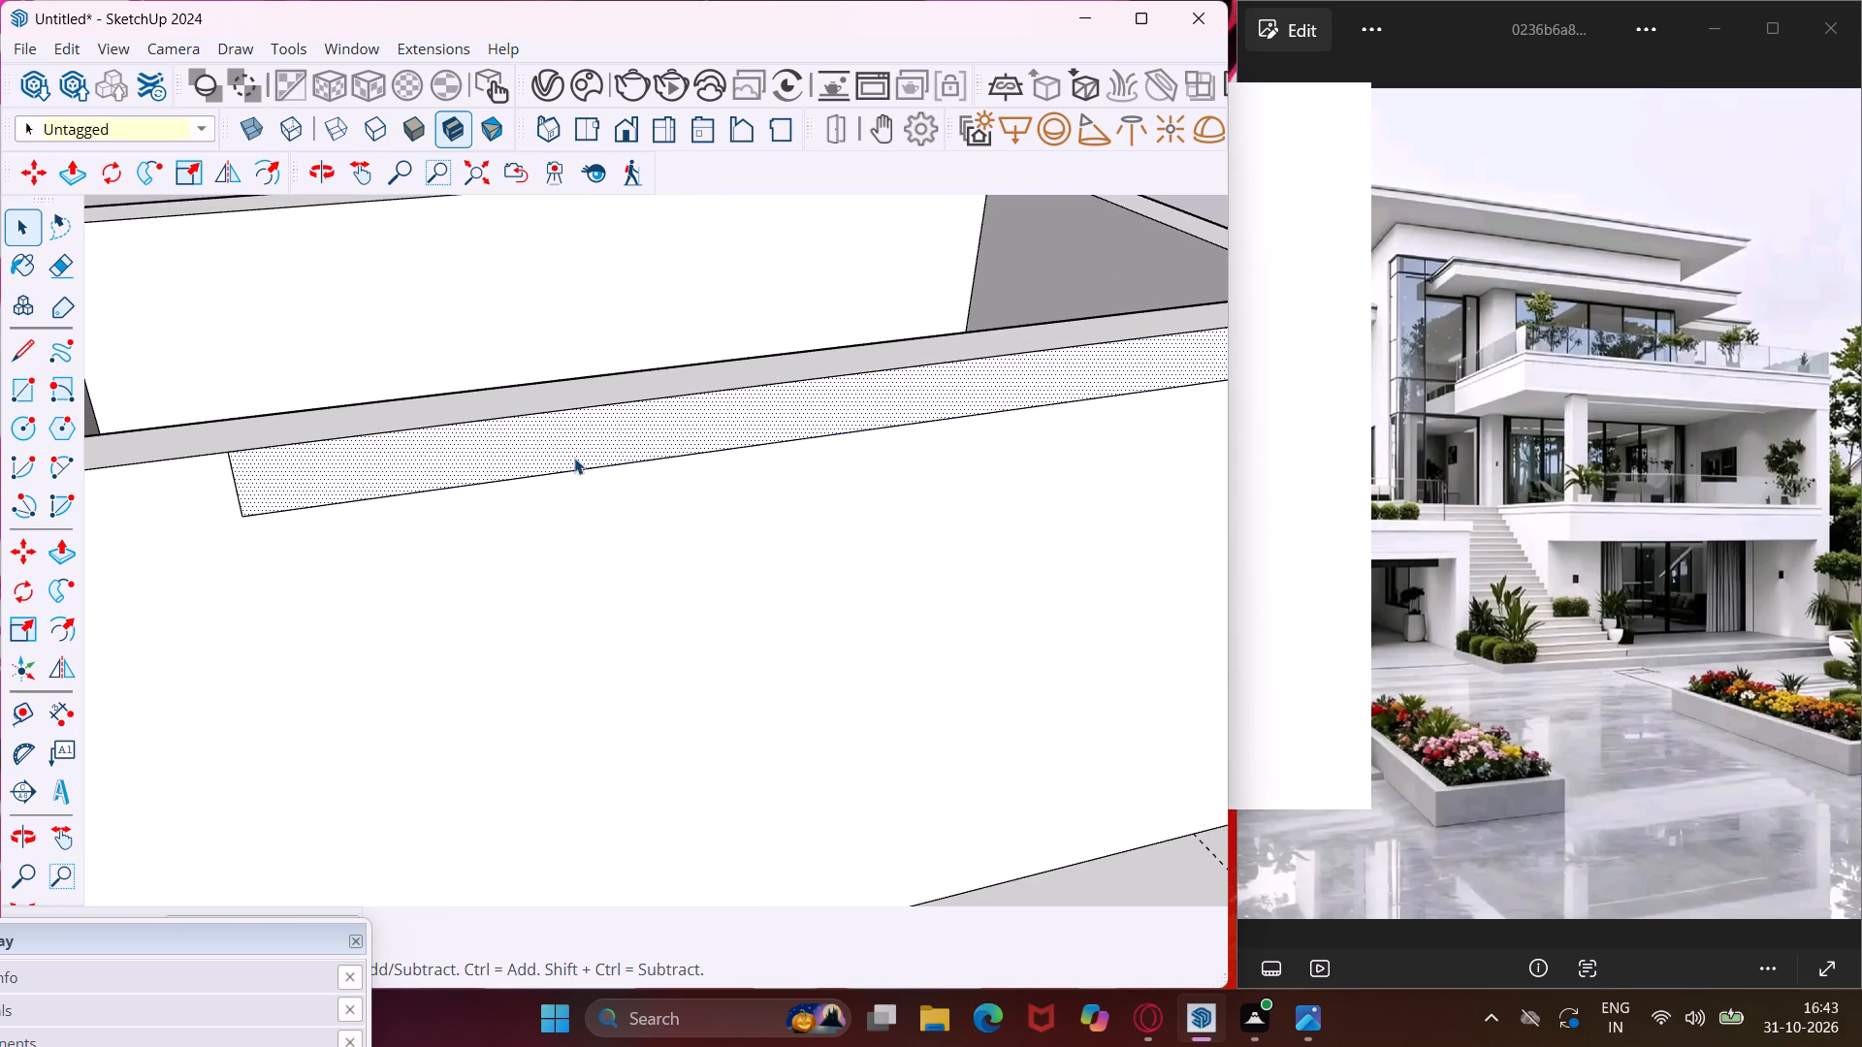
key(p)
click(574, 458)
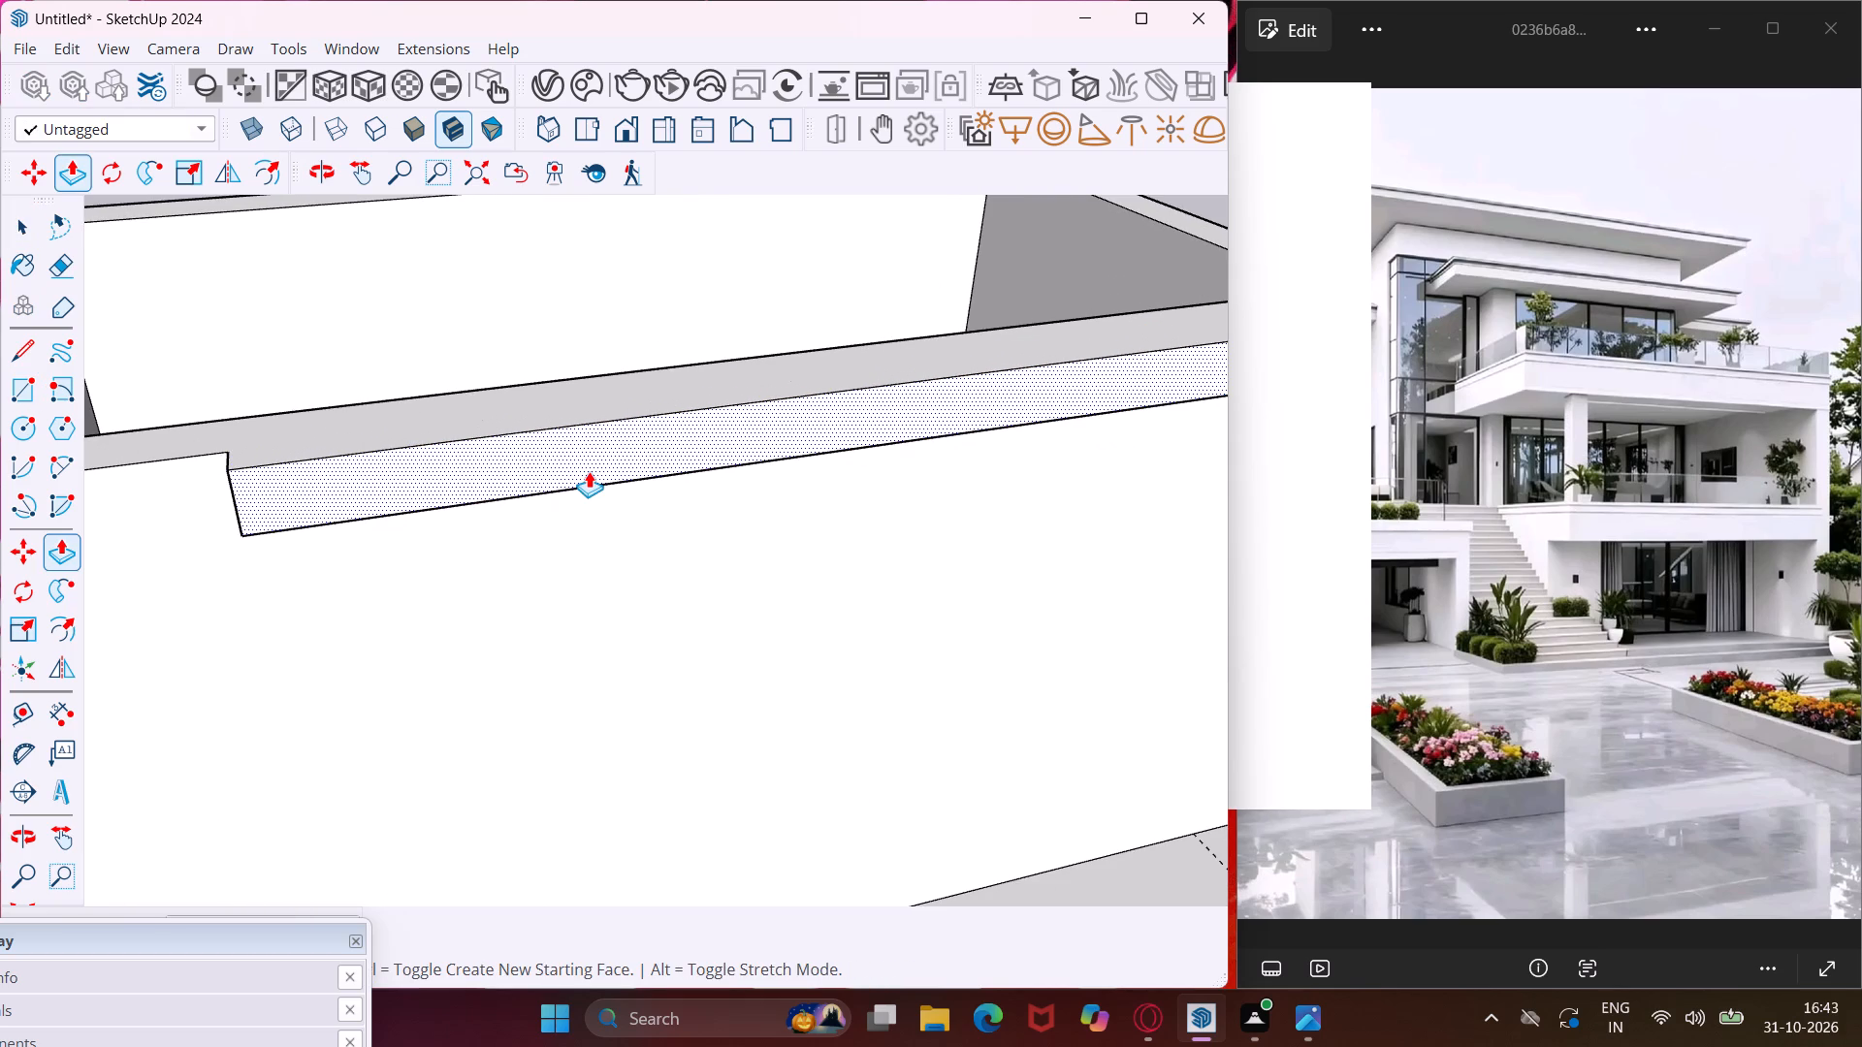
middle_drag(589, 471, 848, 506)
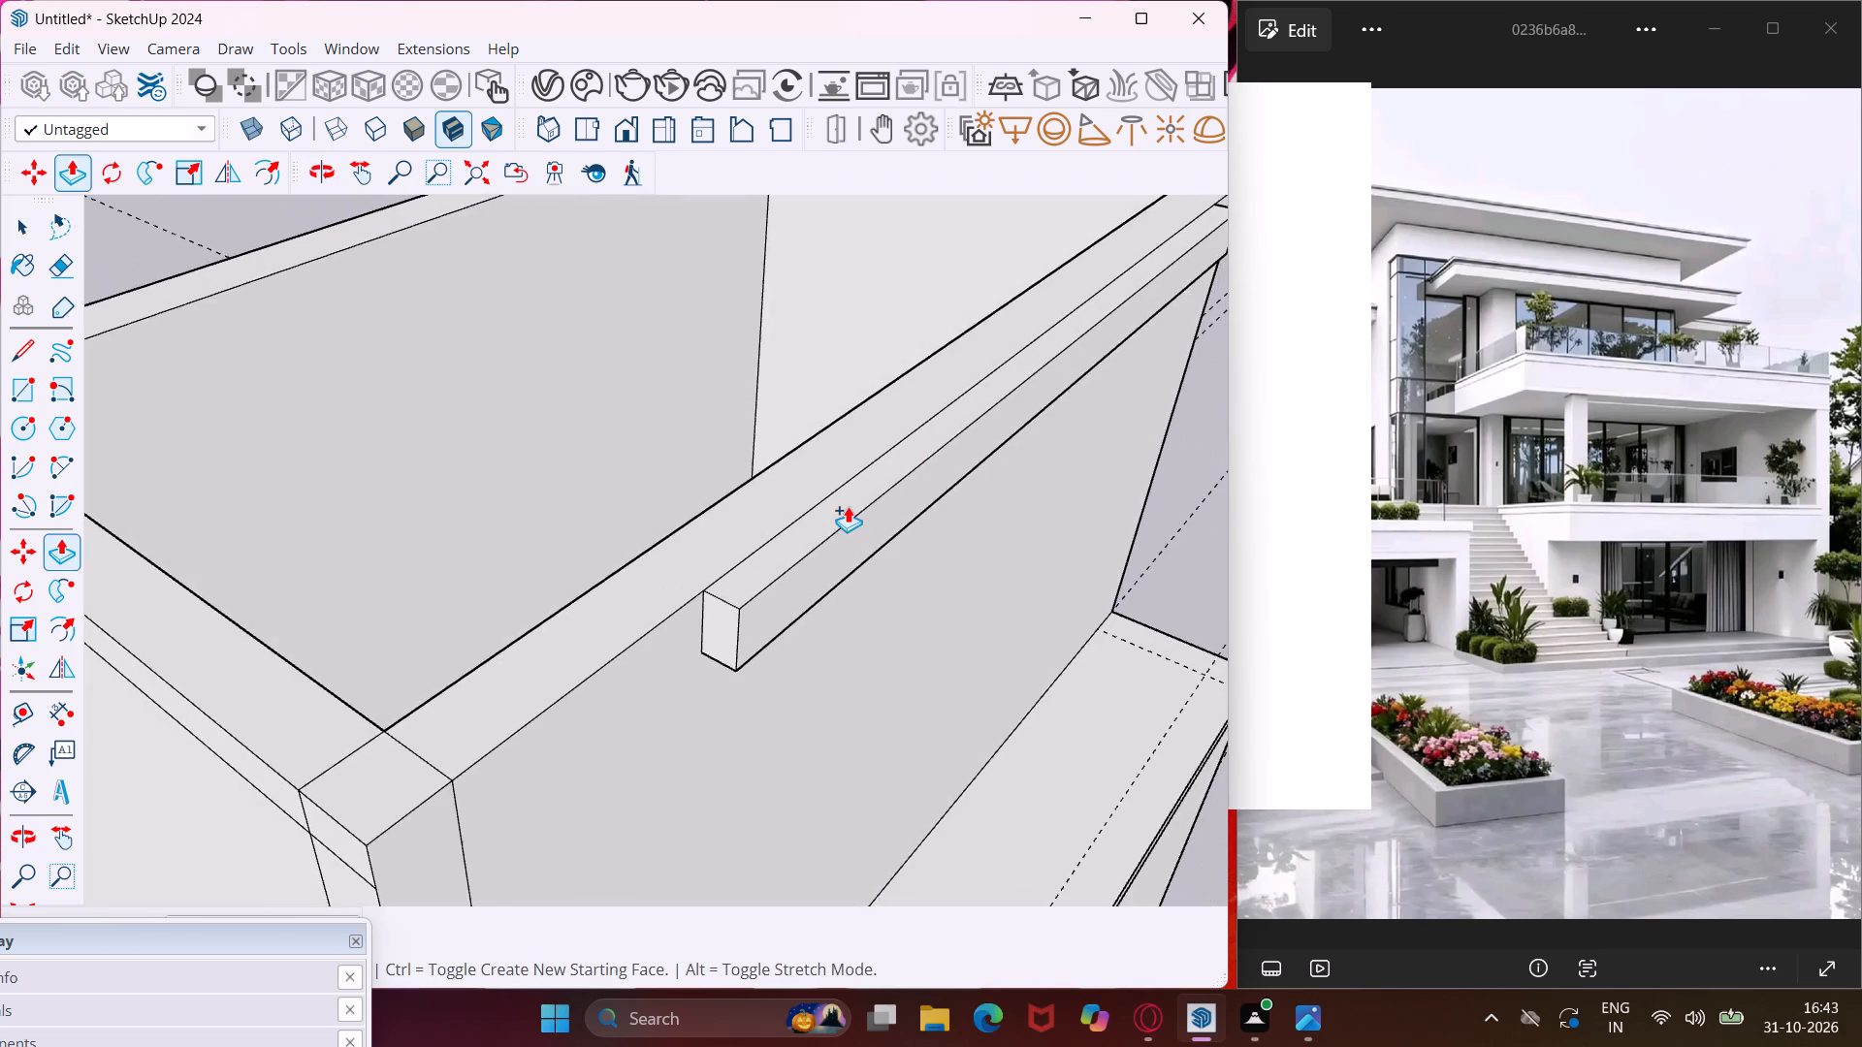
scroll(848, 506, down, 3)
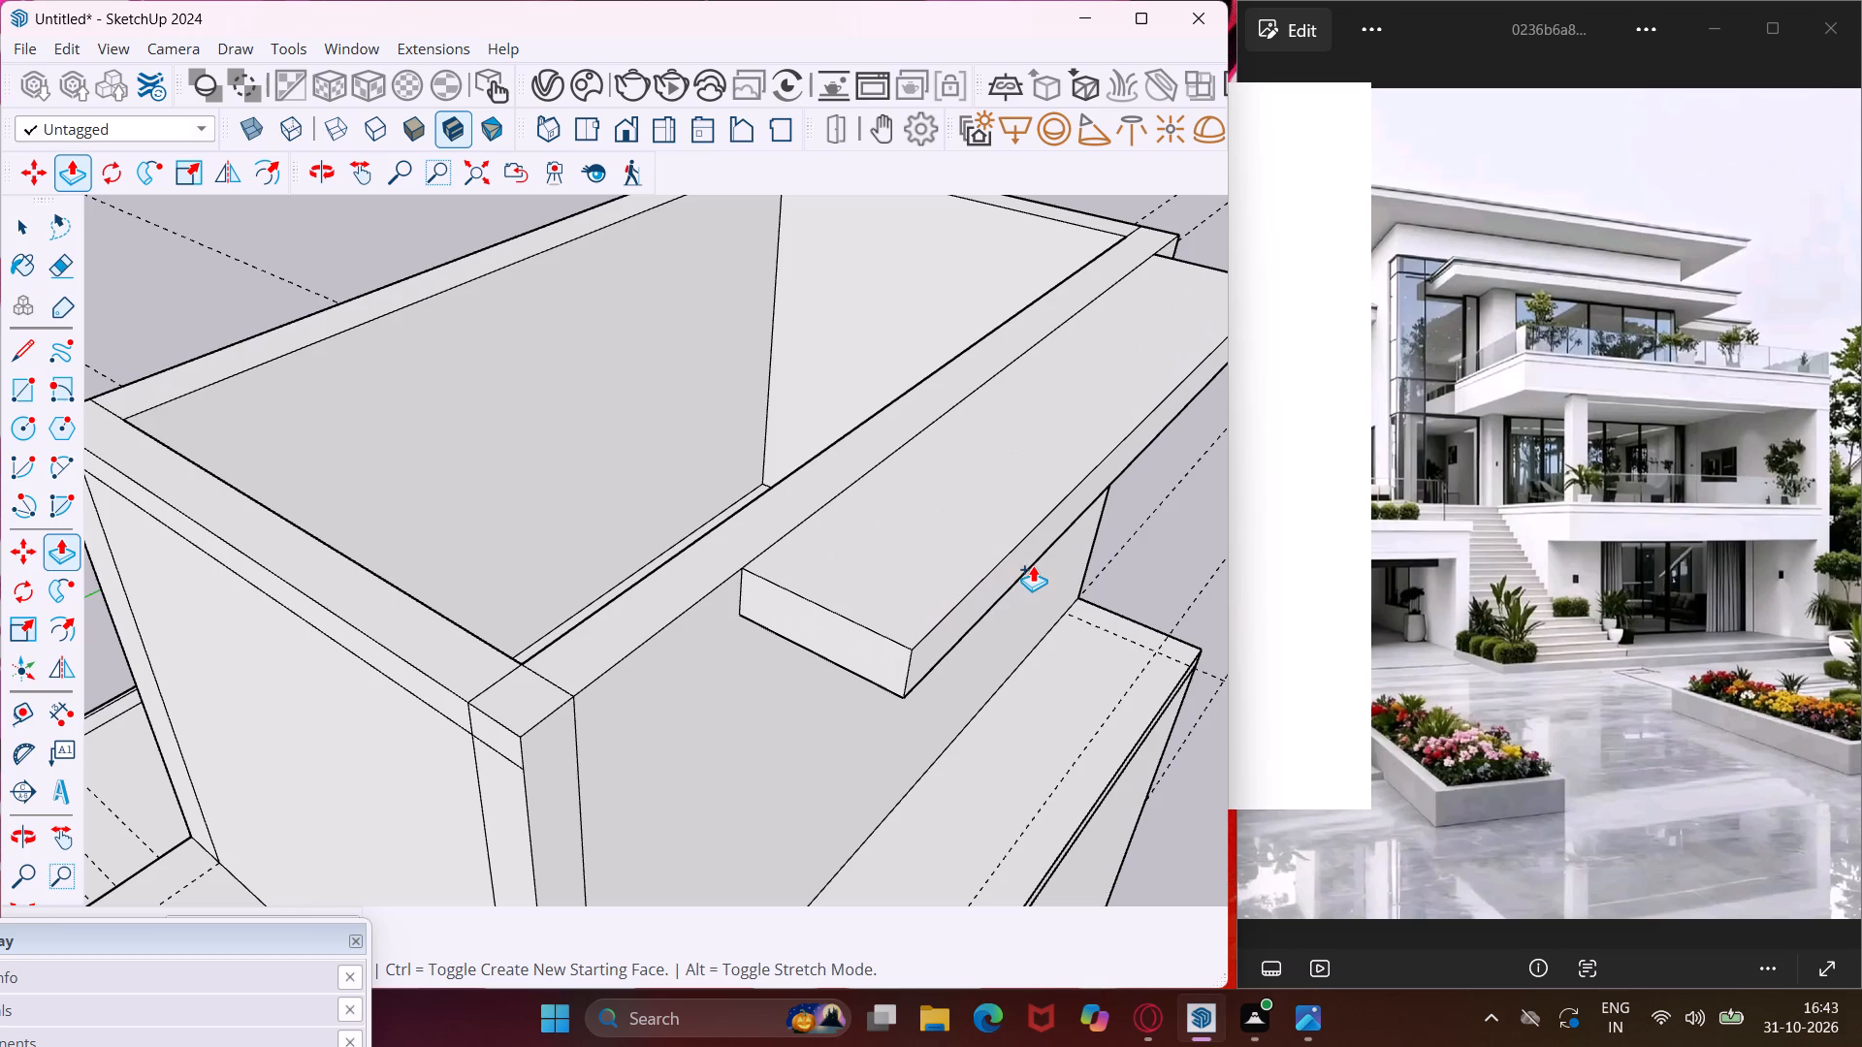
text(4')
key(Return)
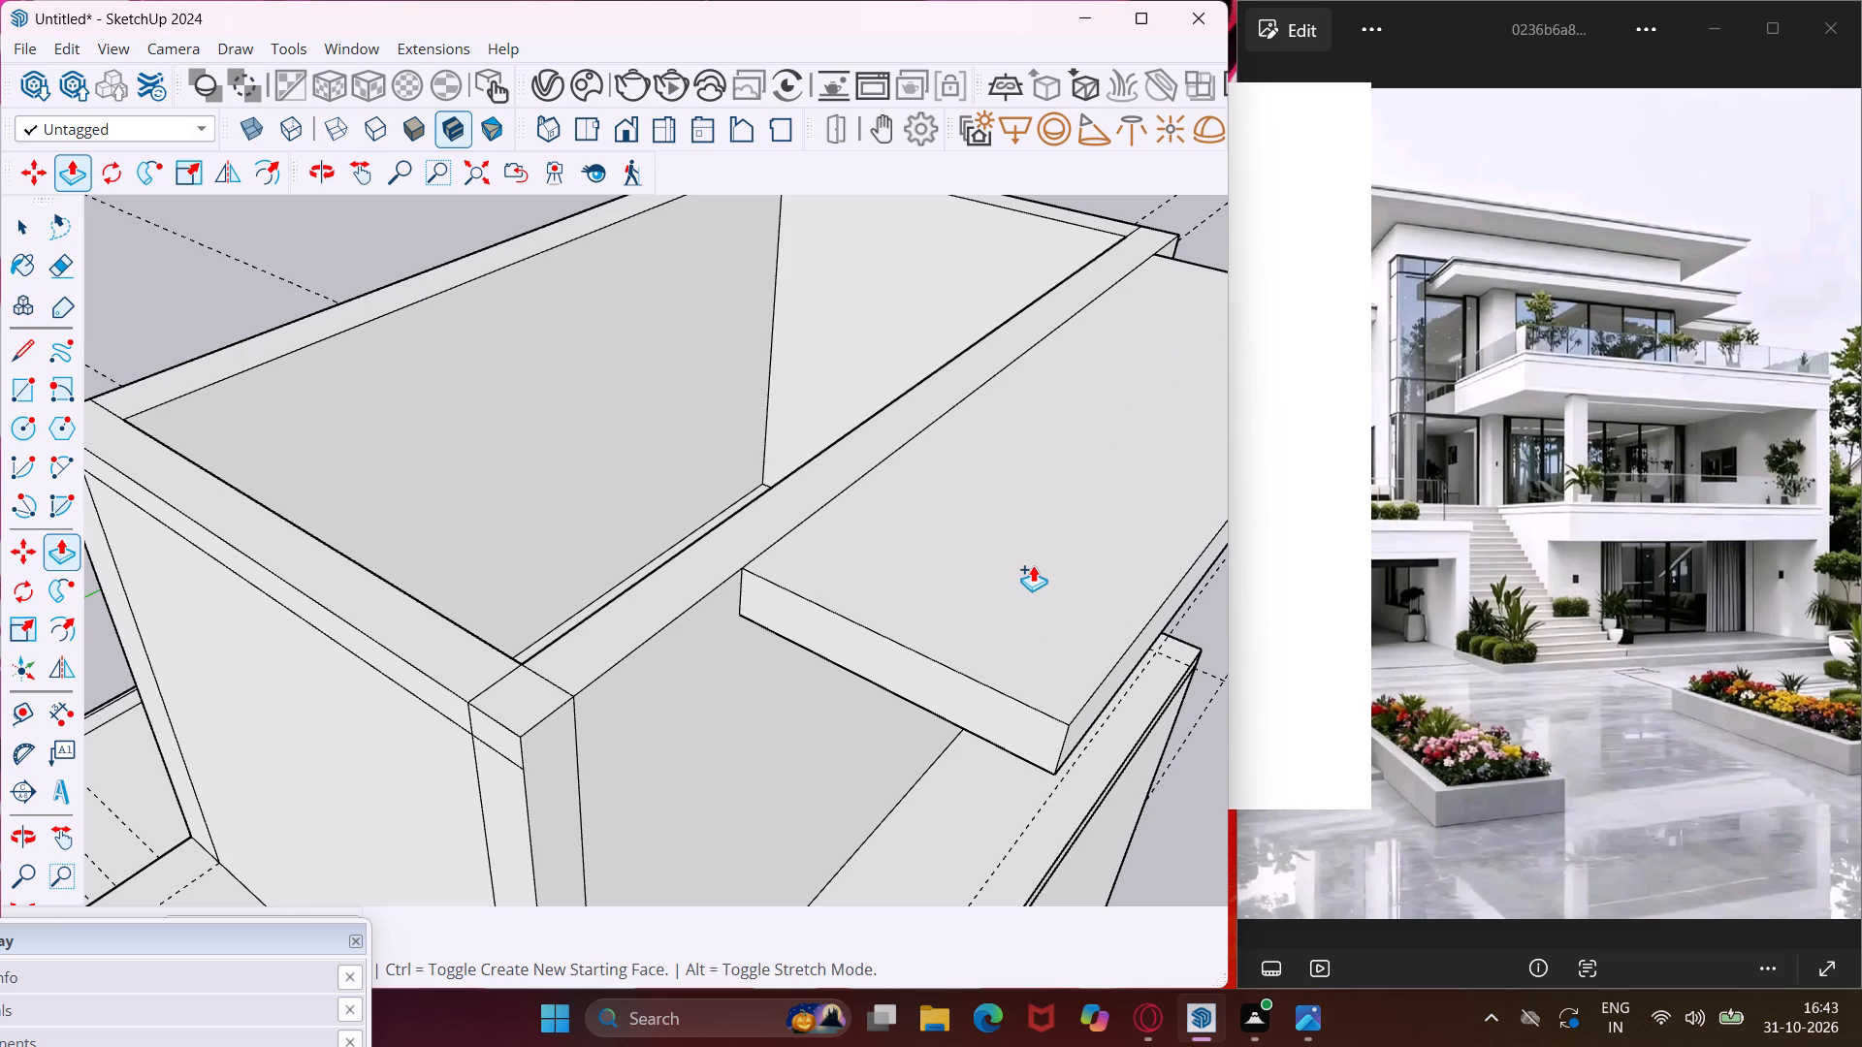
Repeat the 4' Push/Pull on the short wall's top strip and both its corner pieces to form a full-width overhang.
scroll(952, 526, down, 10)
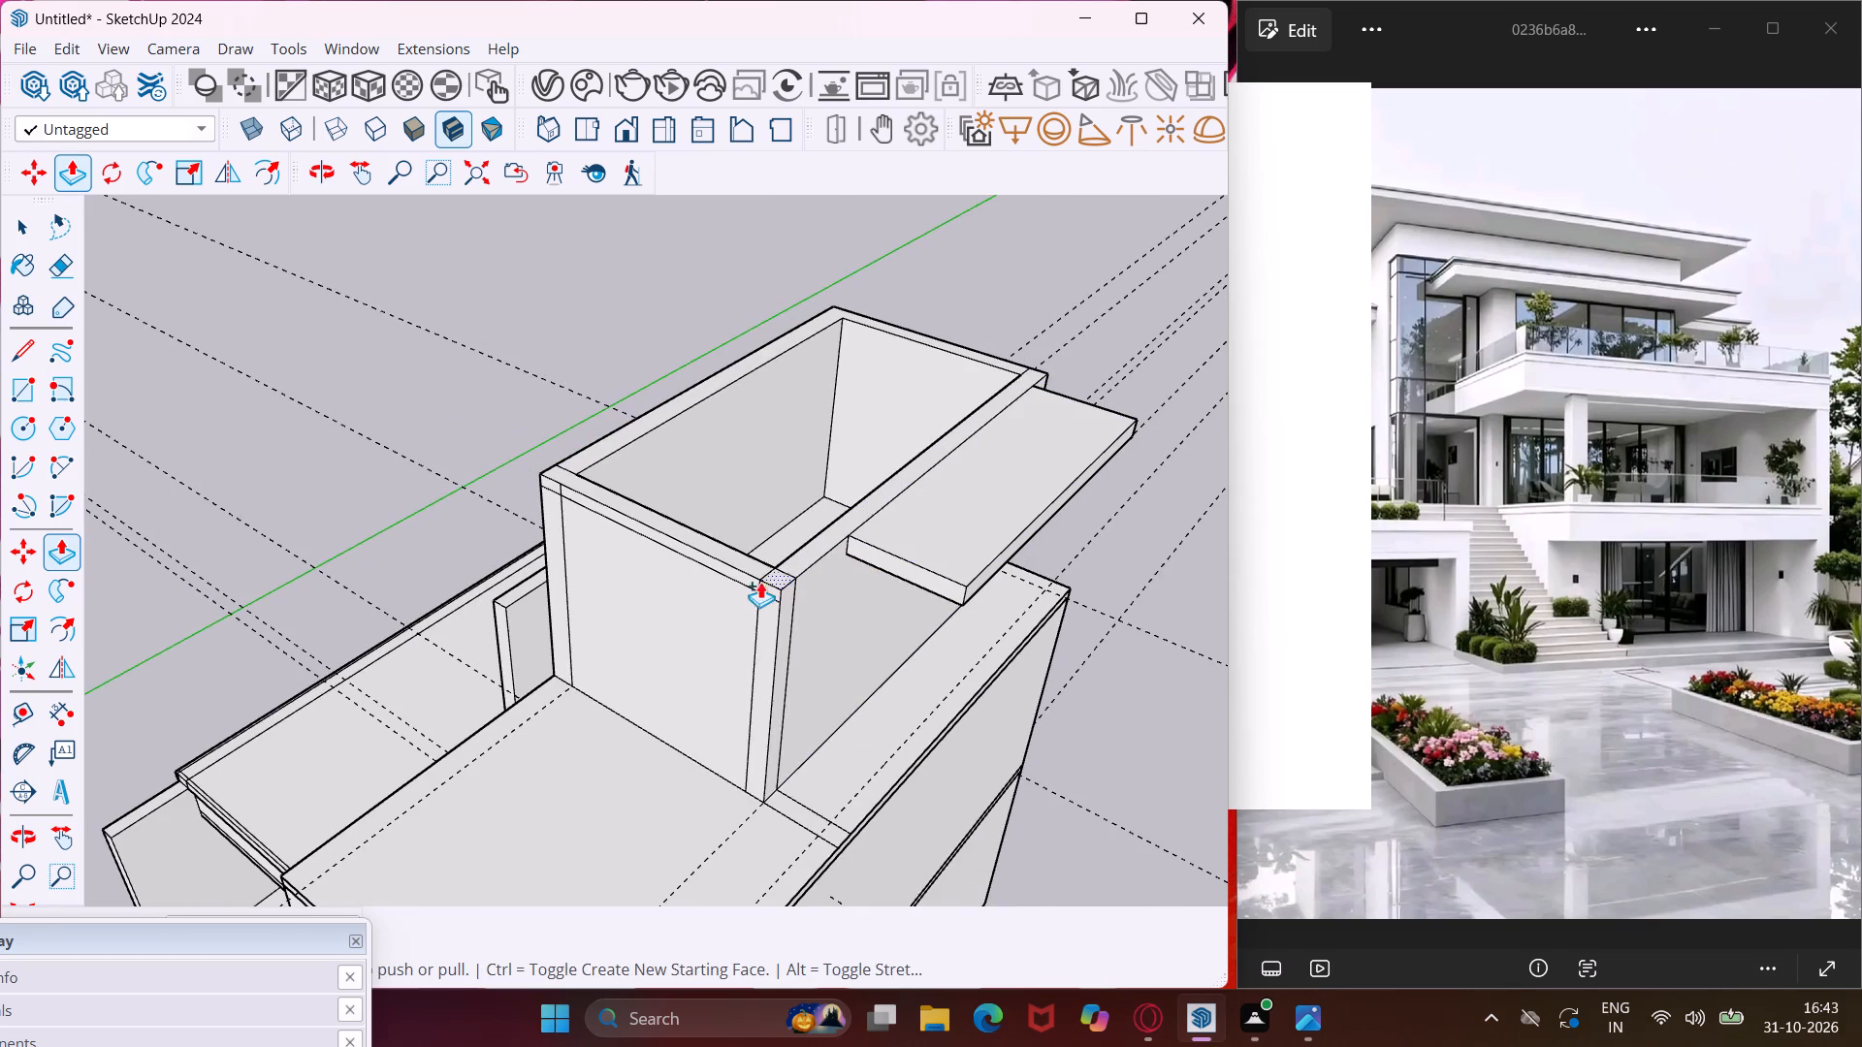
scroll(736, 580, up, 14)
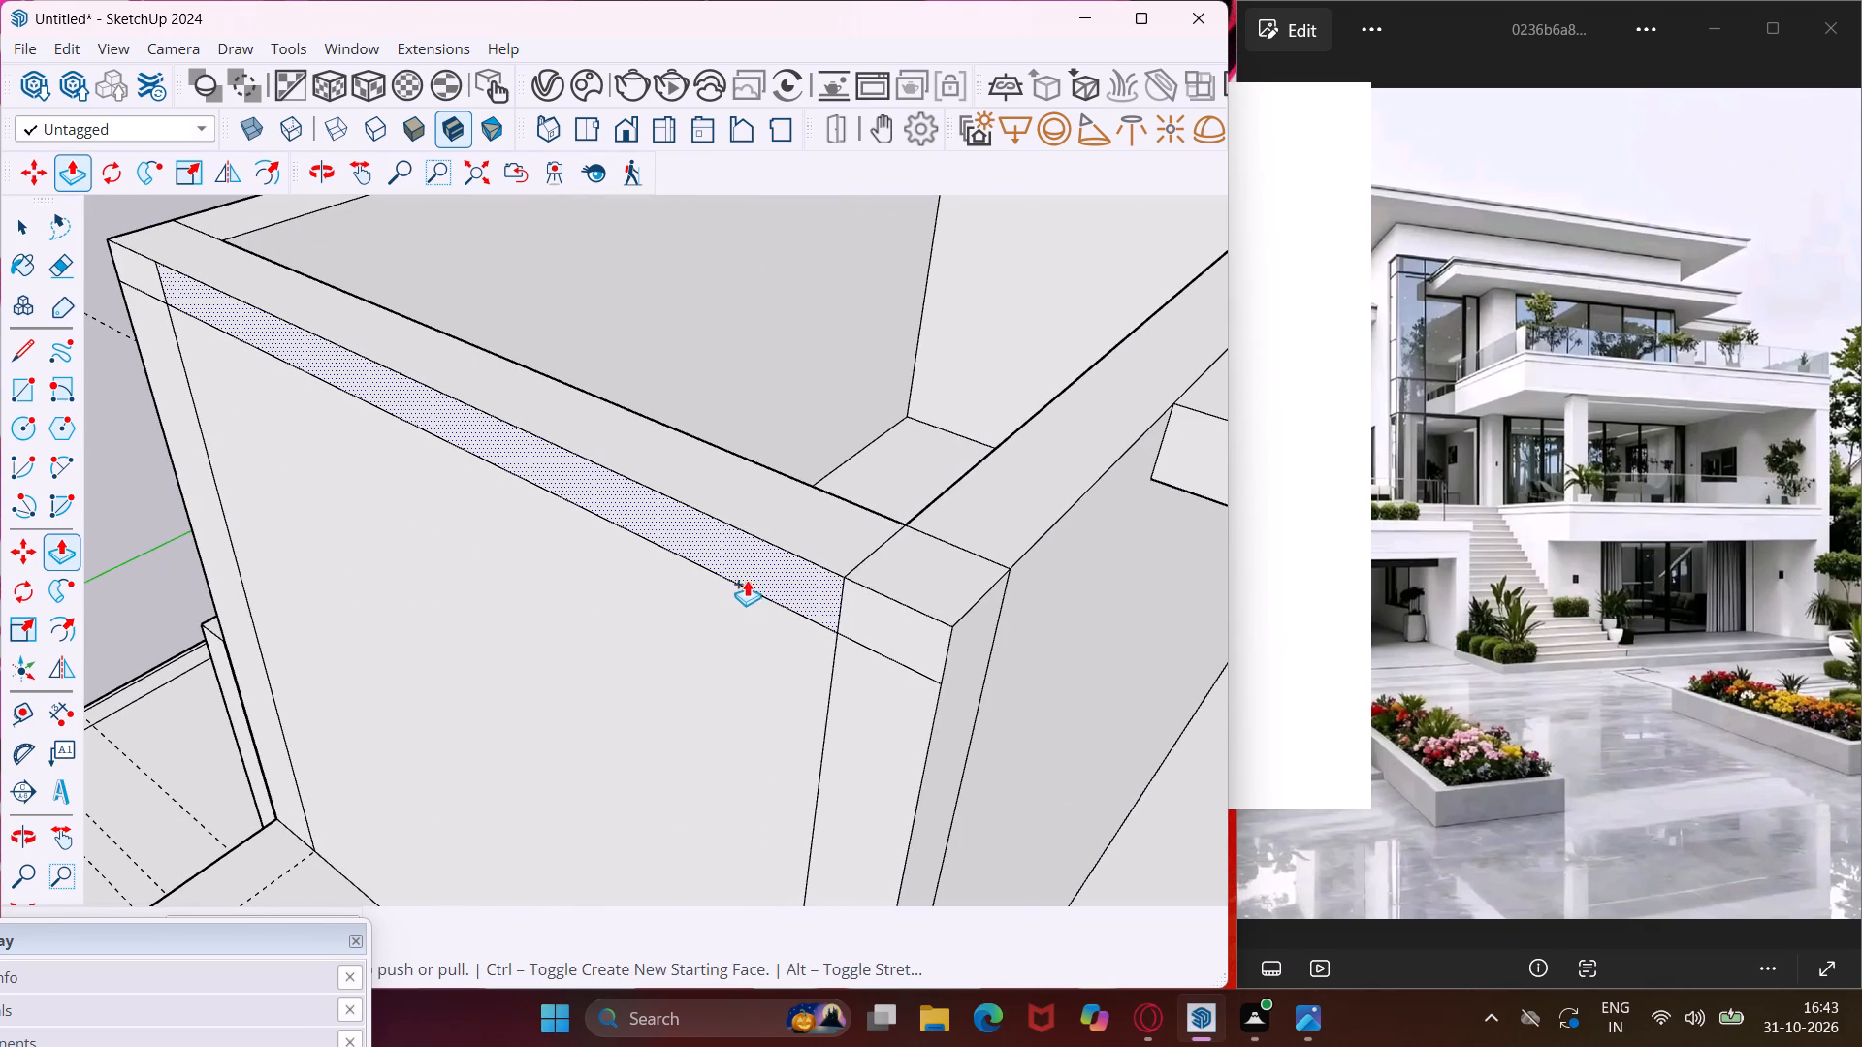
double_click(800, 577)
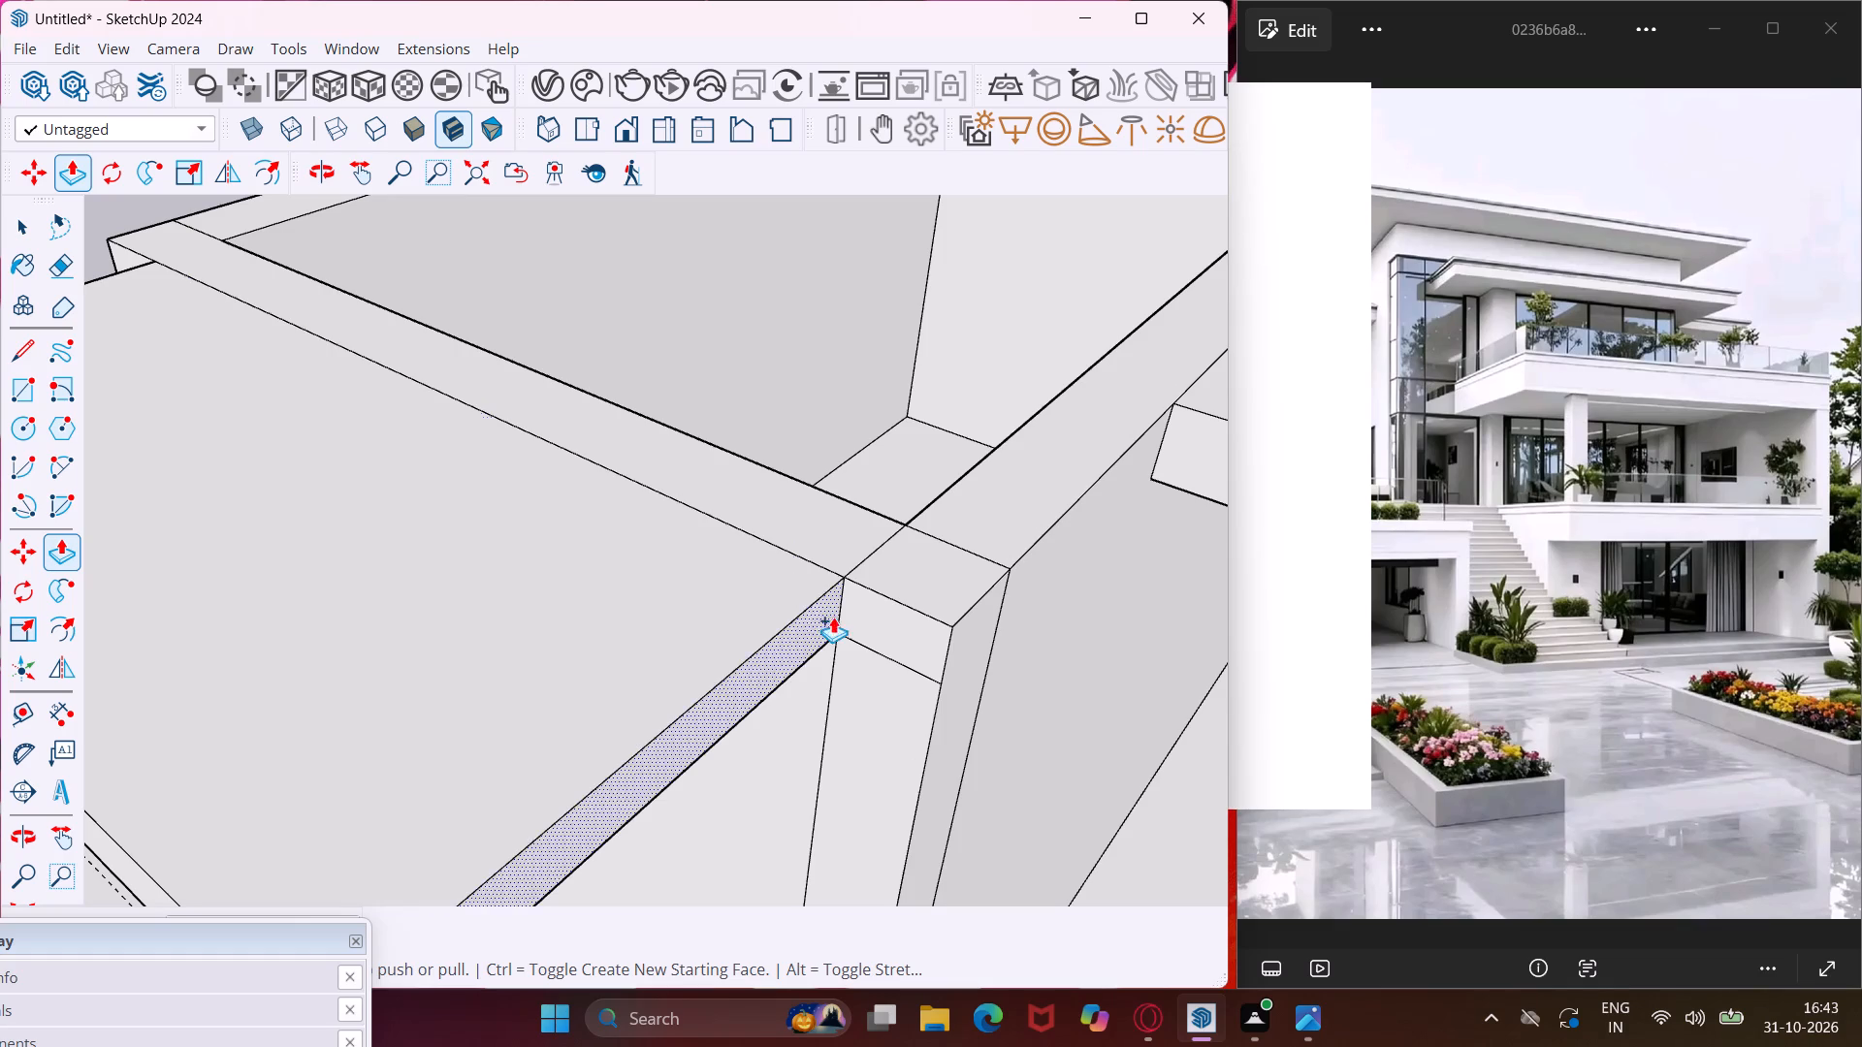
double_click(887, 634)
scroll(787, 624, down, 3)
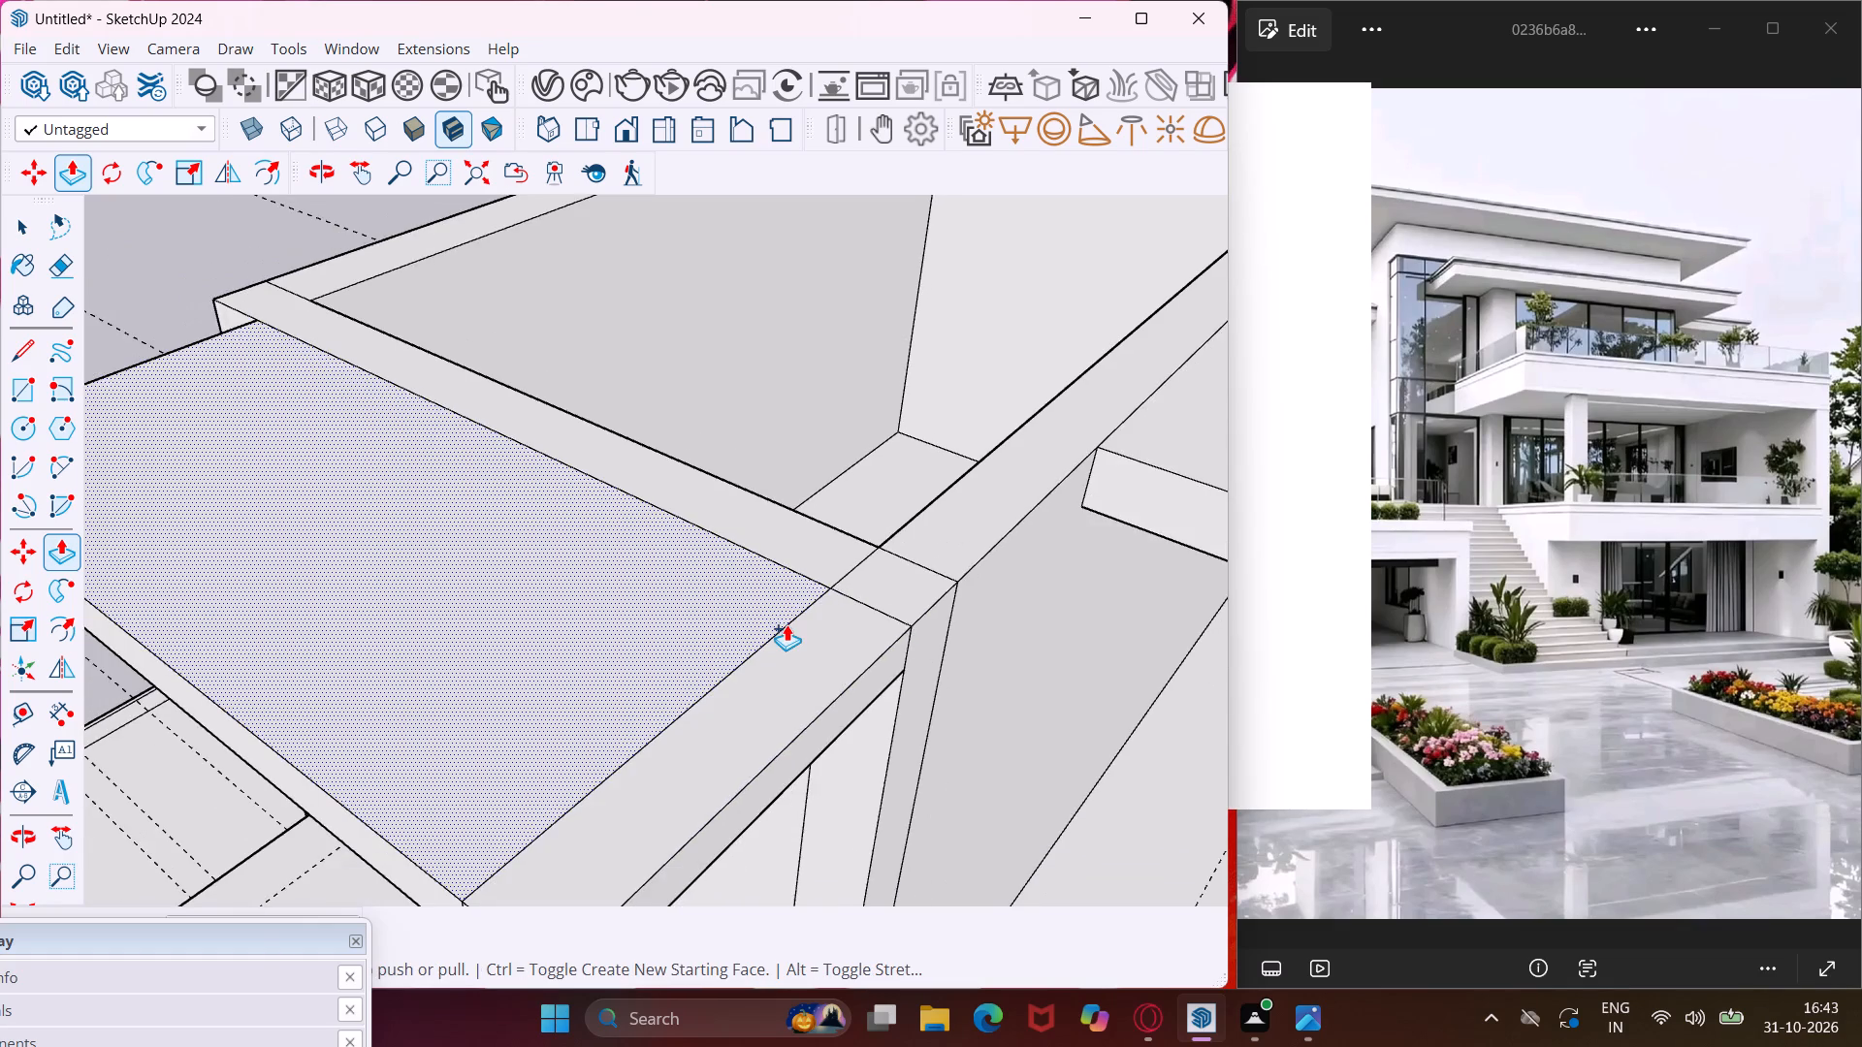
middle_drag(786, 624, 1150, 609)
scroll(1151, 609, down, 5)
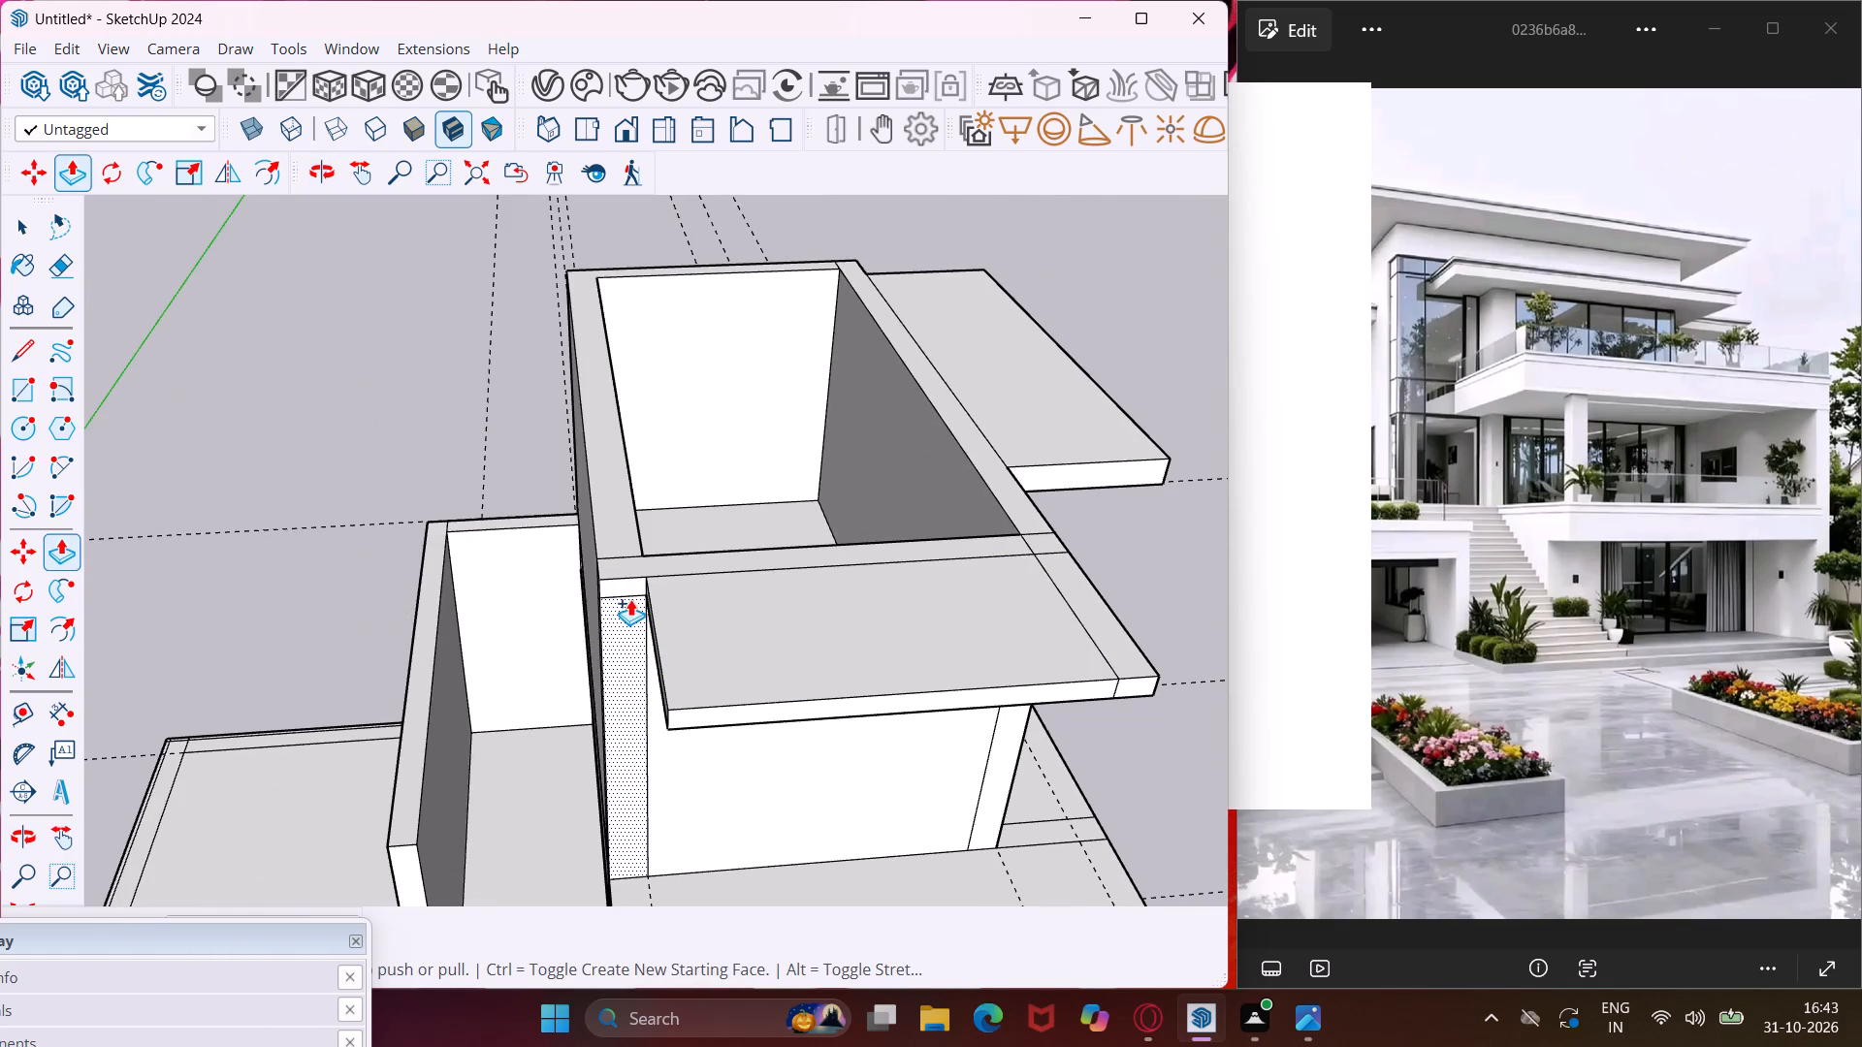
scroll(630, 599, up, 7)
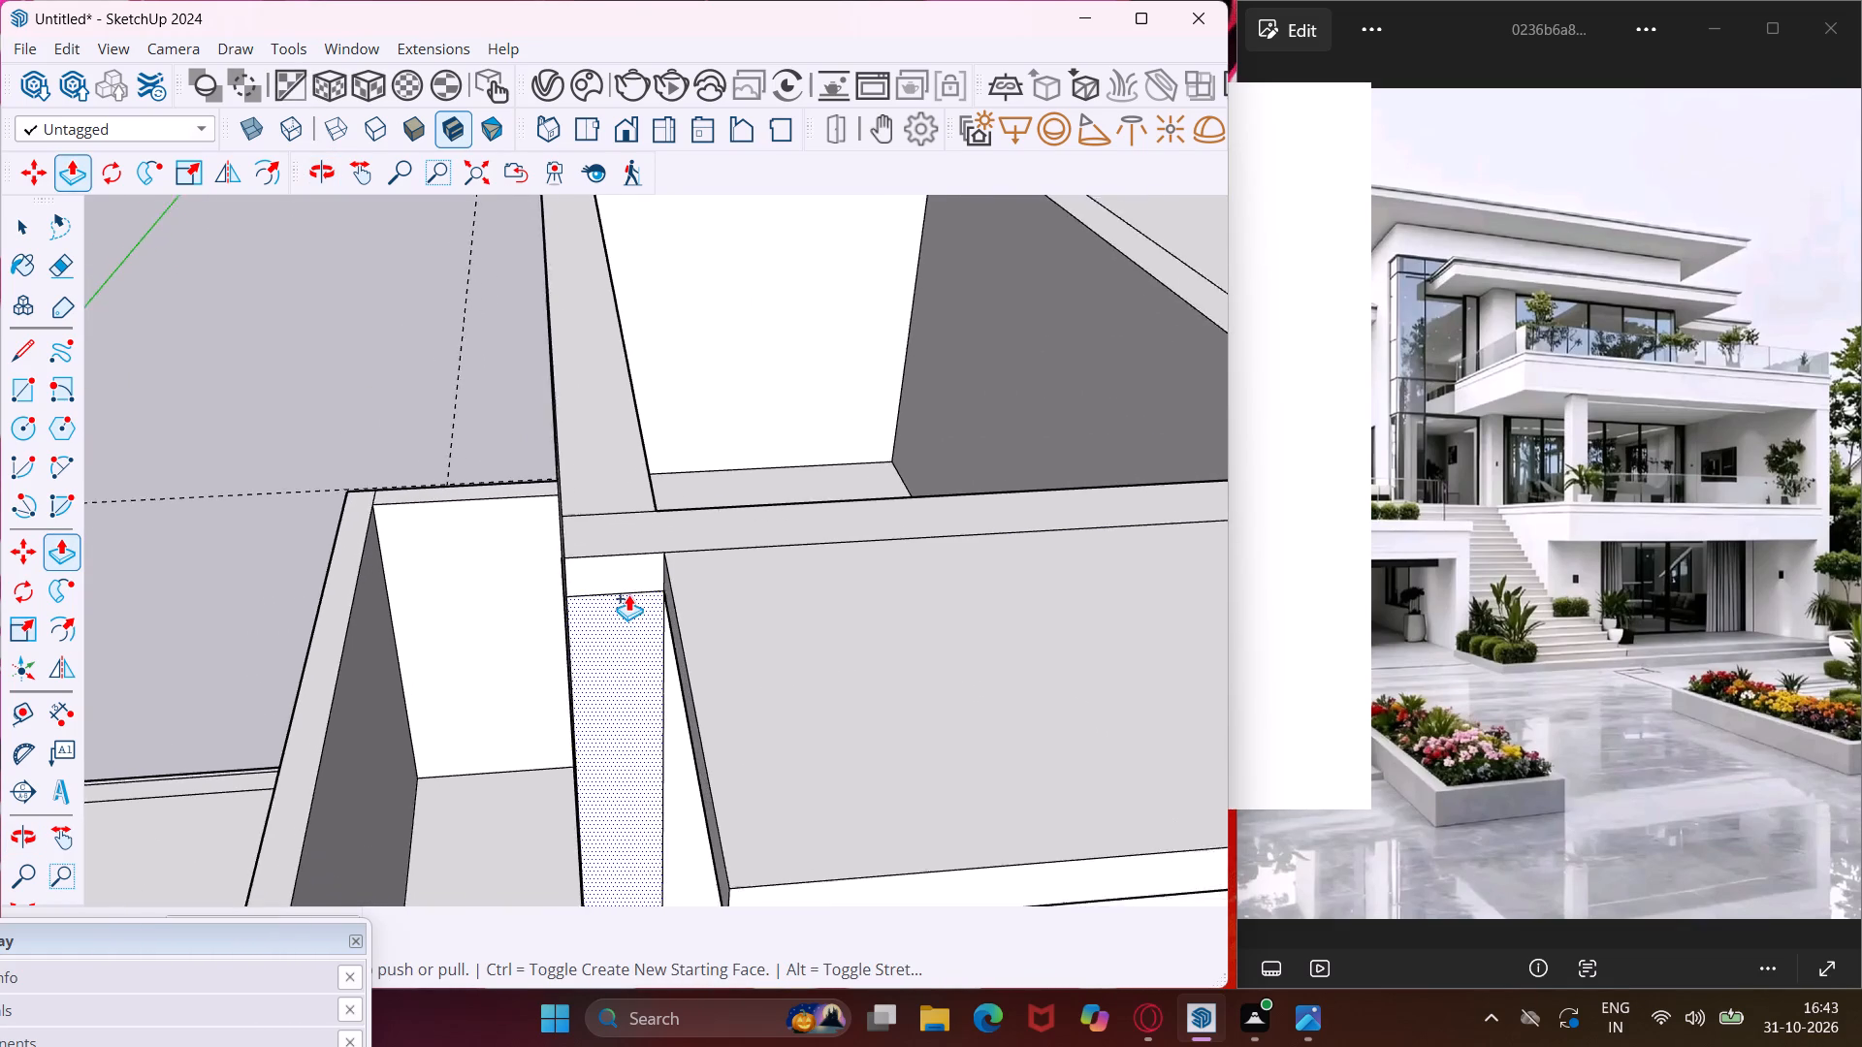
scroll(628, 594, up, 2)
double_click(619, 570)
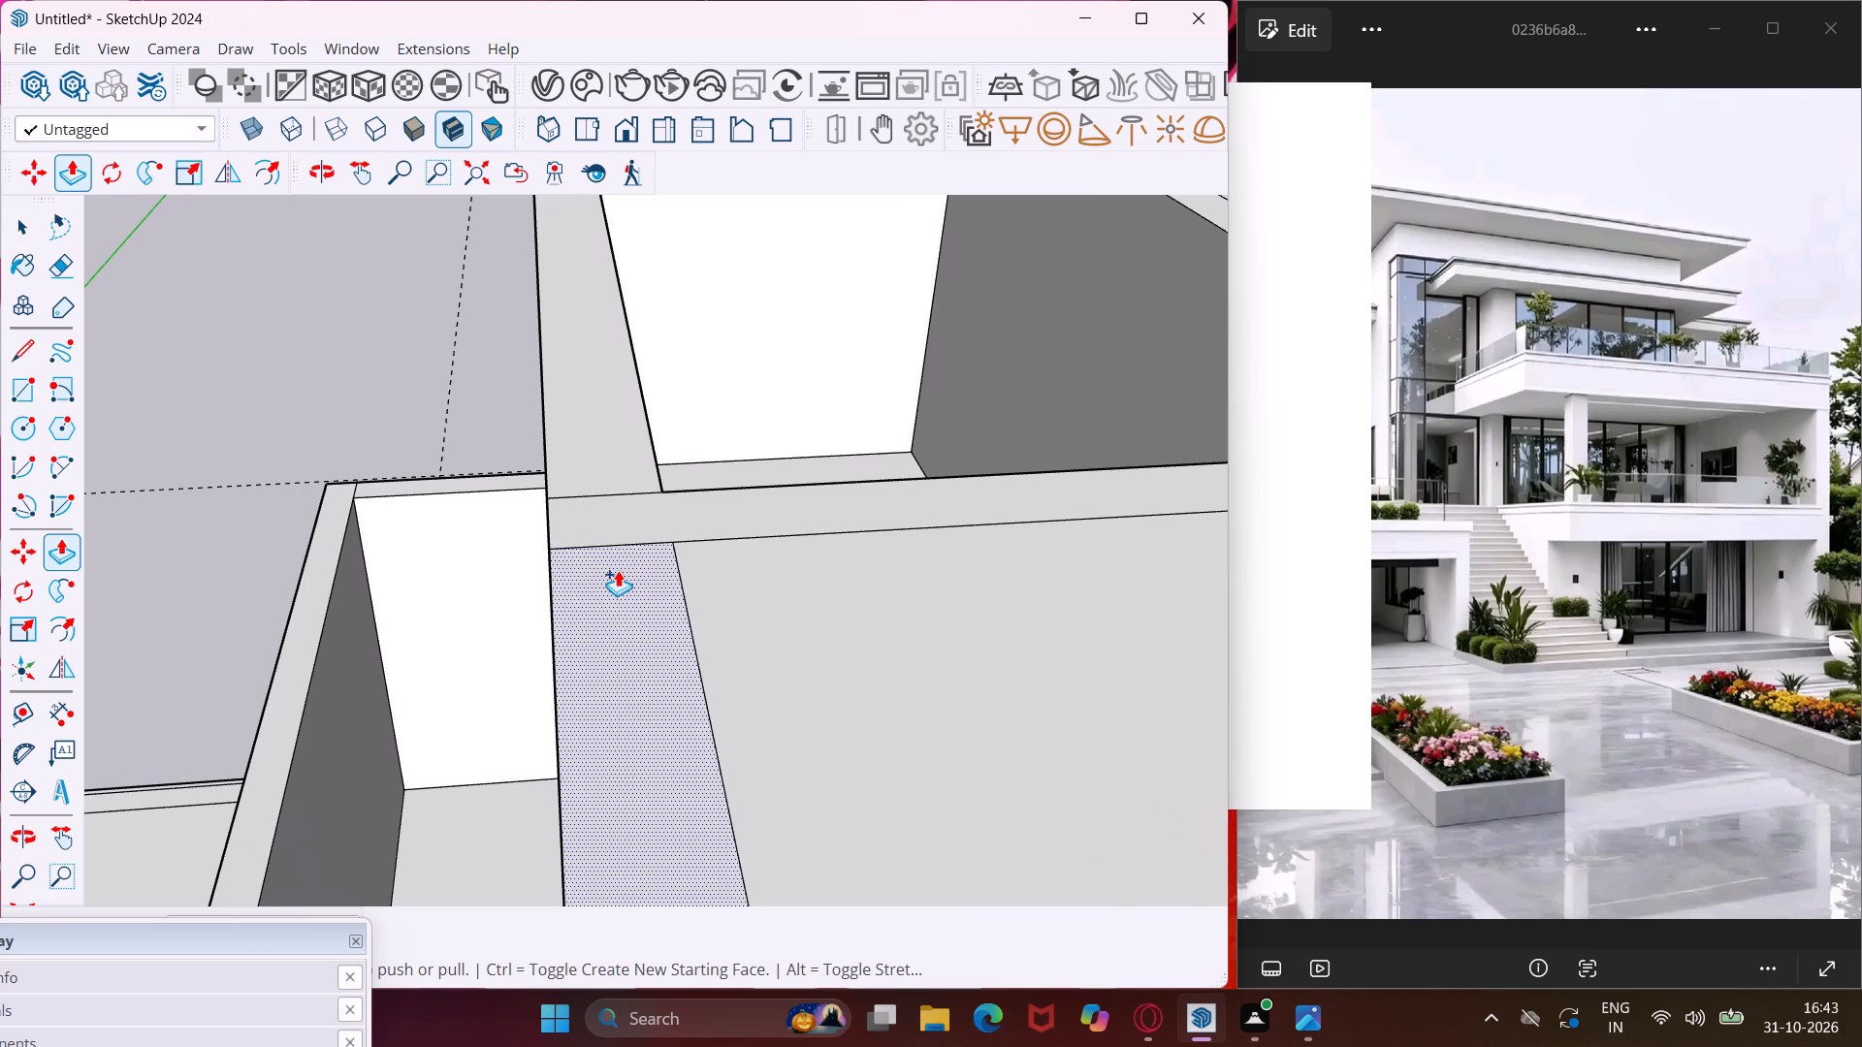
Examine the new top-floor overhangs with the rest of the building and the wall area beside the stairs.
middle_drag(618, 570, 769, 493)
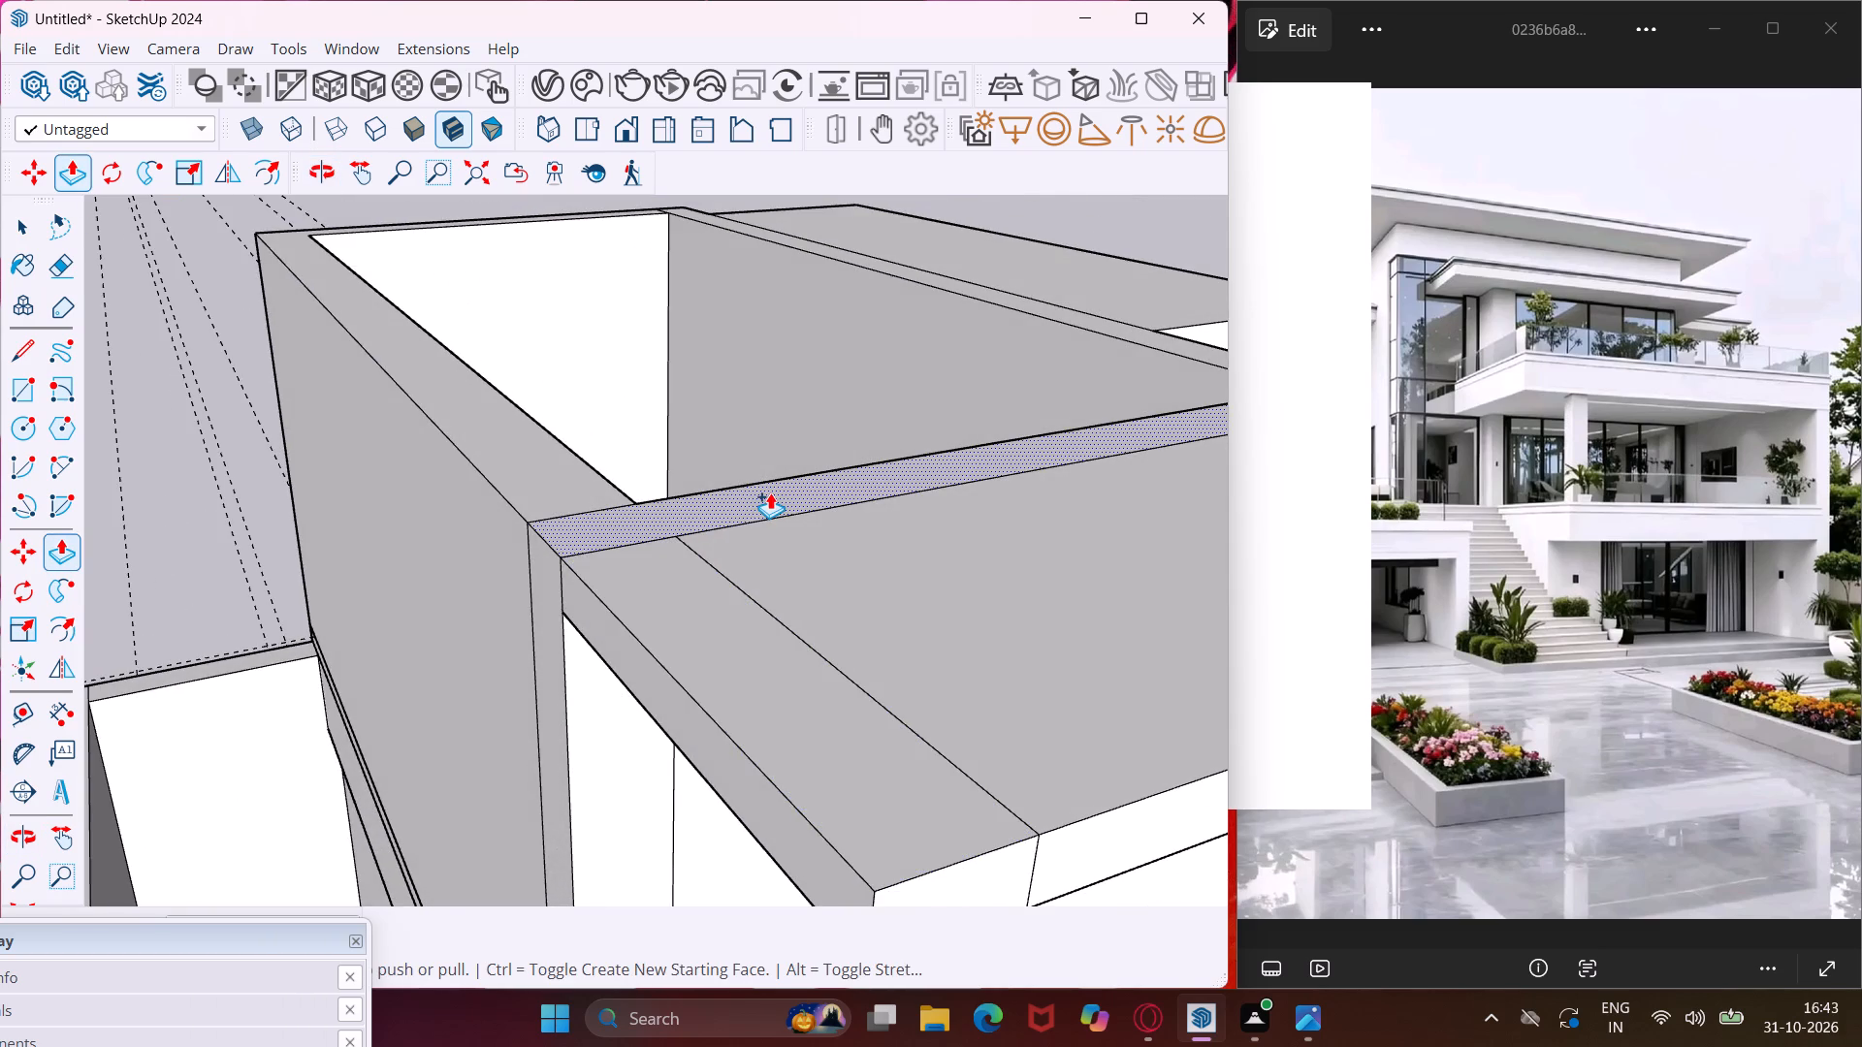
scroll(770, 492, down, 11)
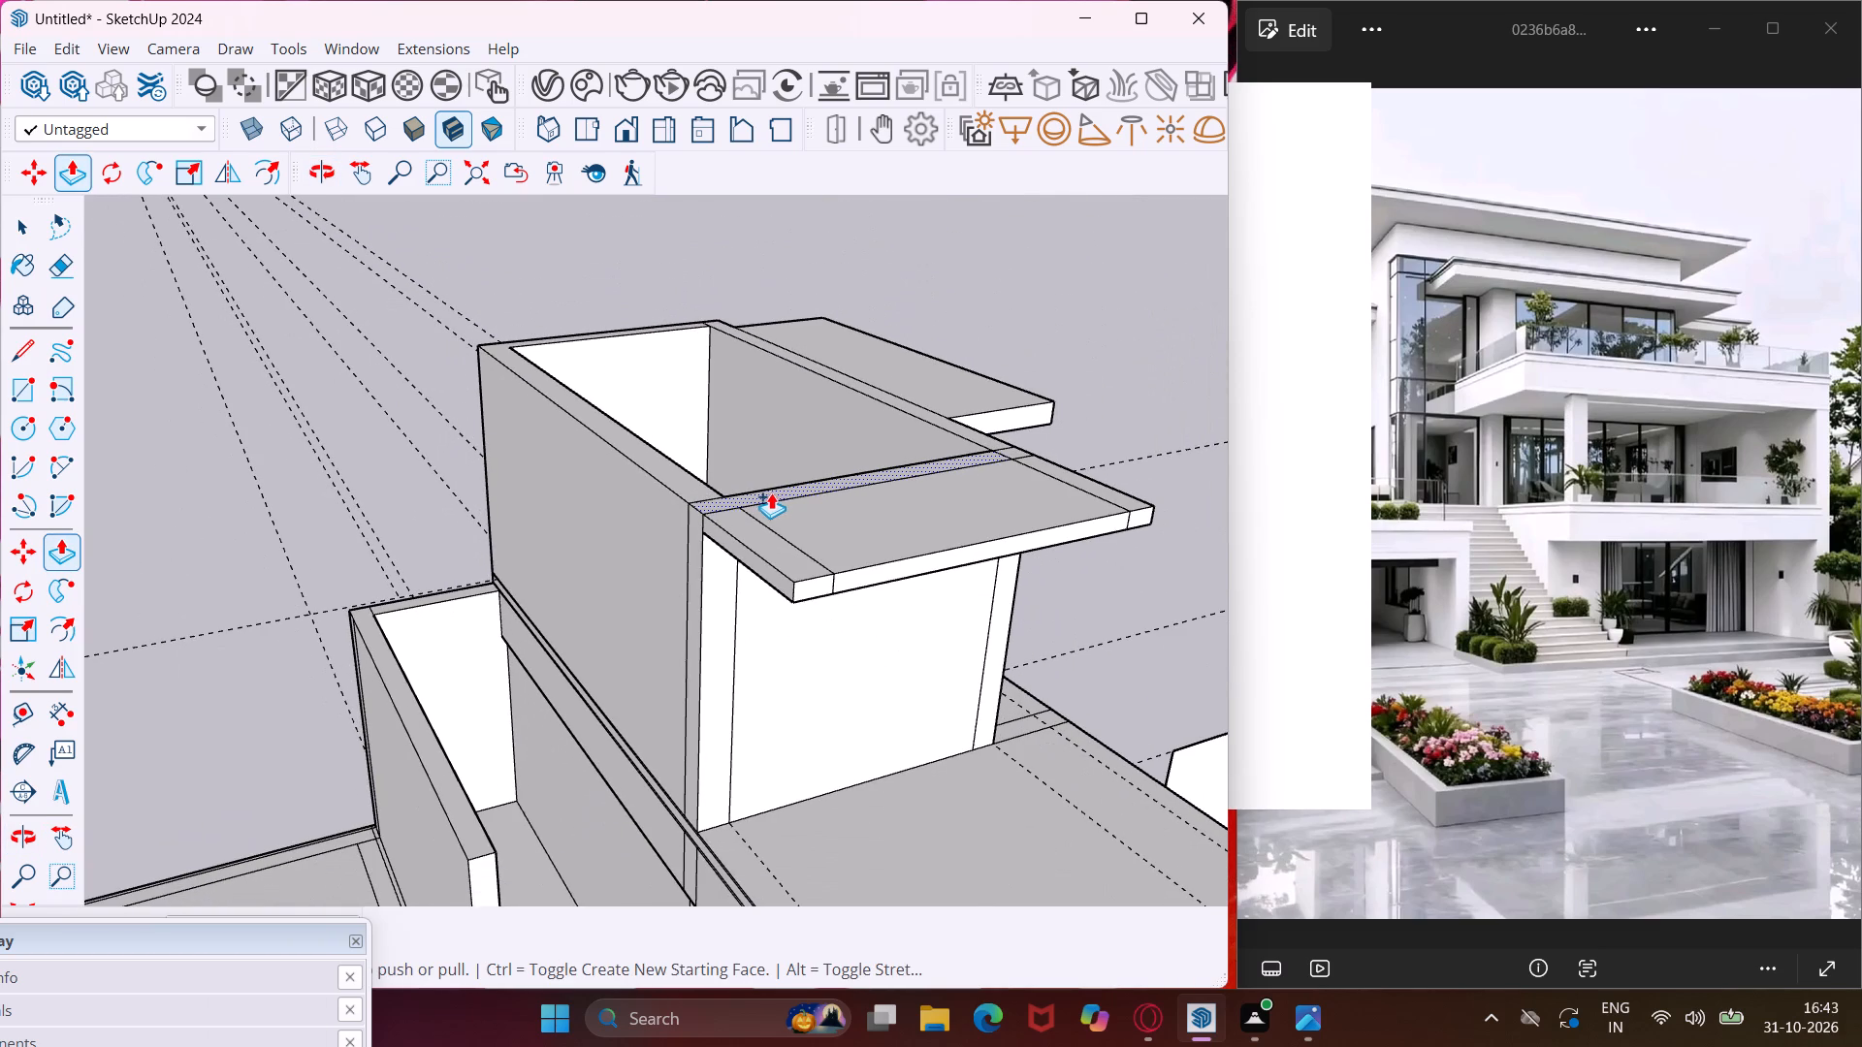
scroll(683, 520, down, 6)
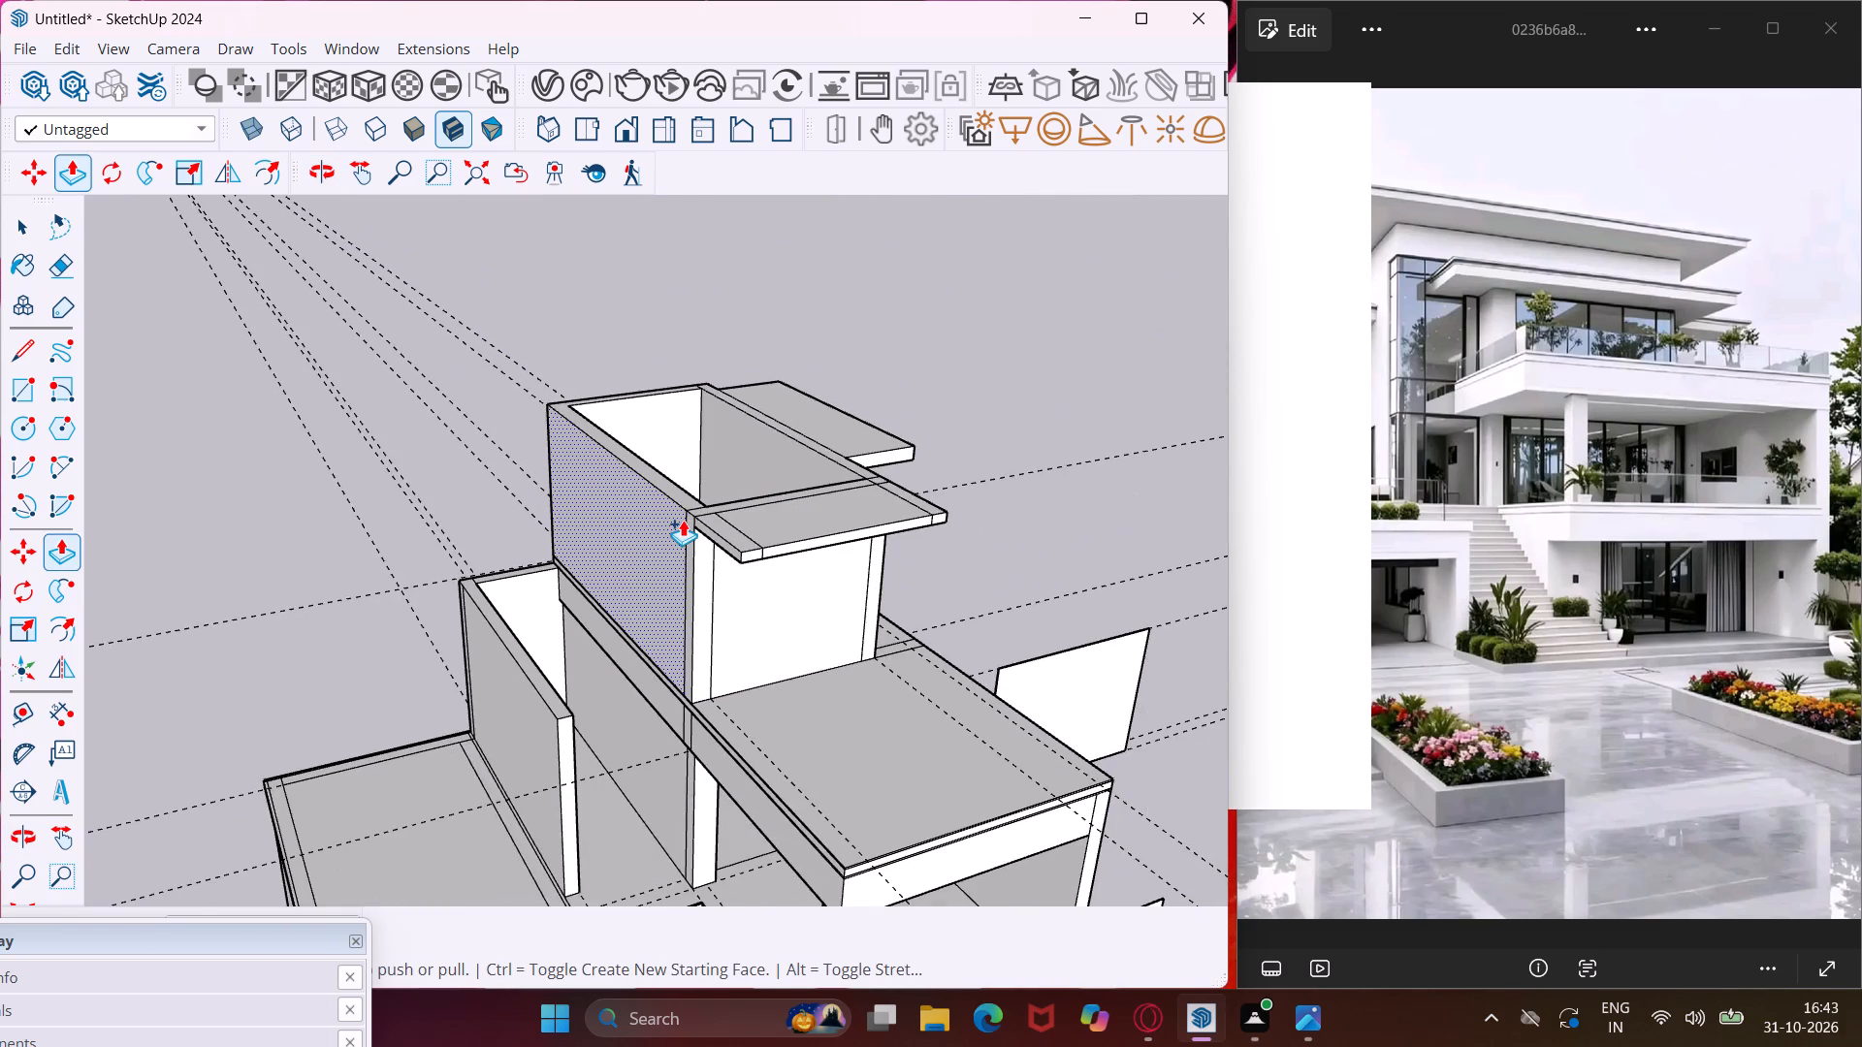
scroll(683, 520, down, 6)
key(Escape)
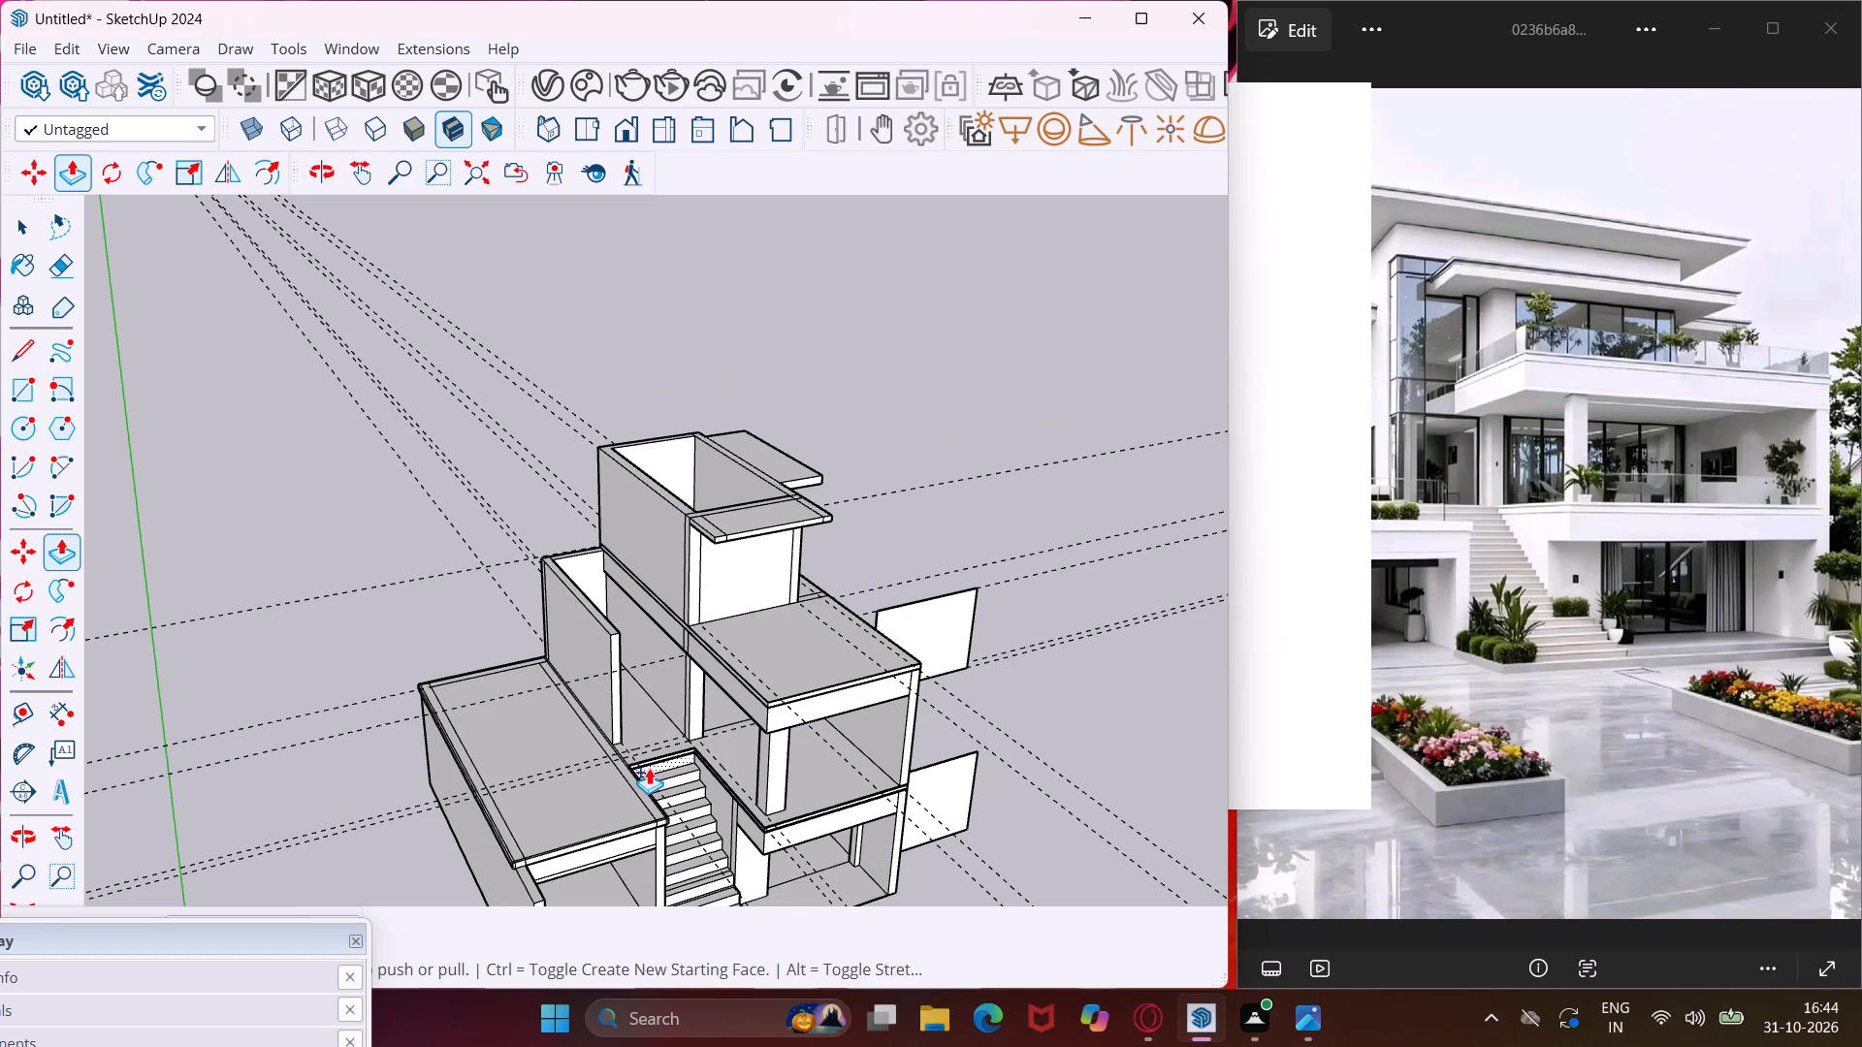
key(space)
scroll(678, 696, up, 9)
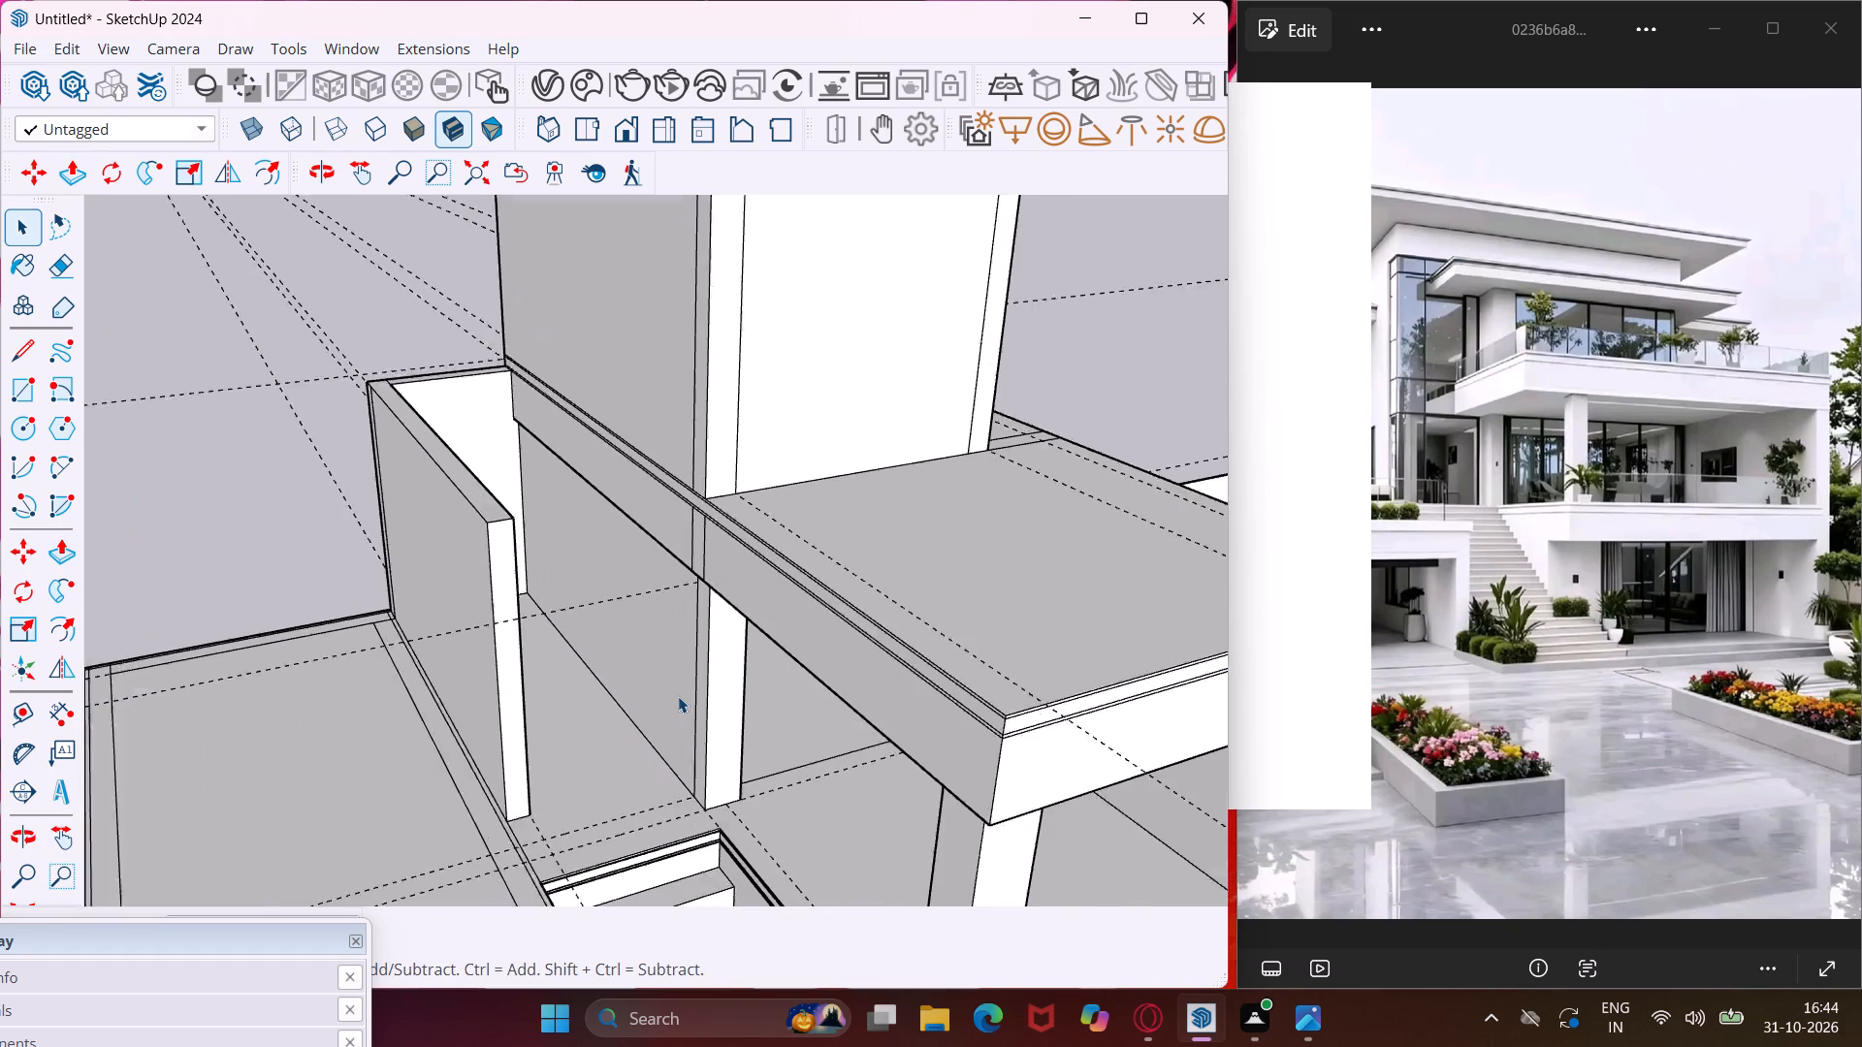
Examine the gap between the freestanding wall's end and the beam column beside the top of the stairs.
scroll(678, 696, up, 1)
middle_drag(678, 696, 801, 602)
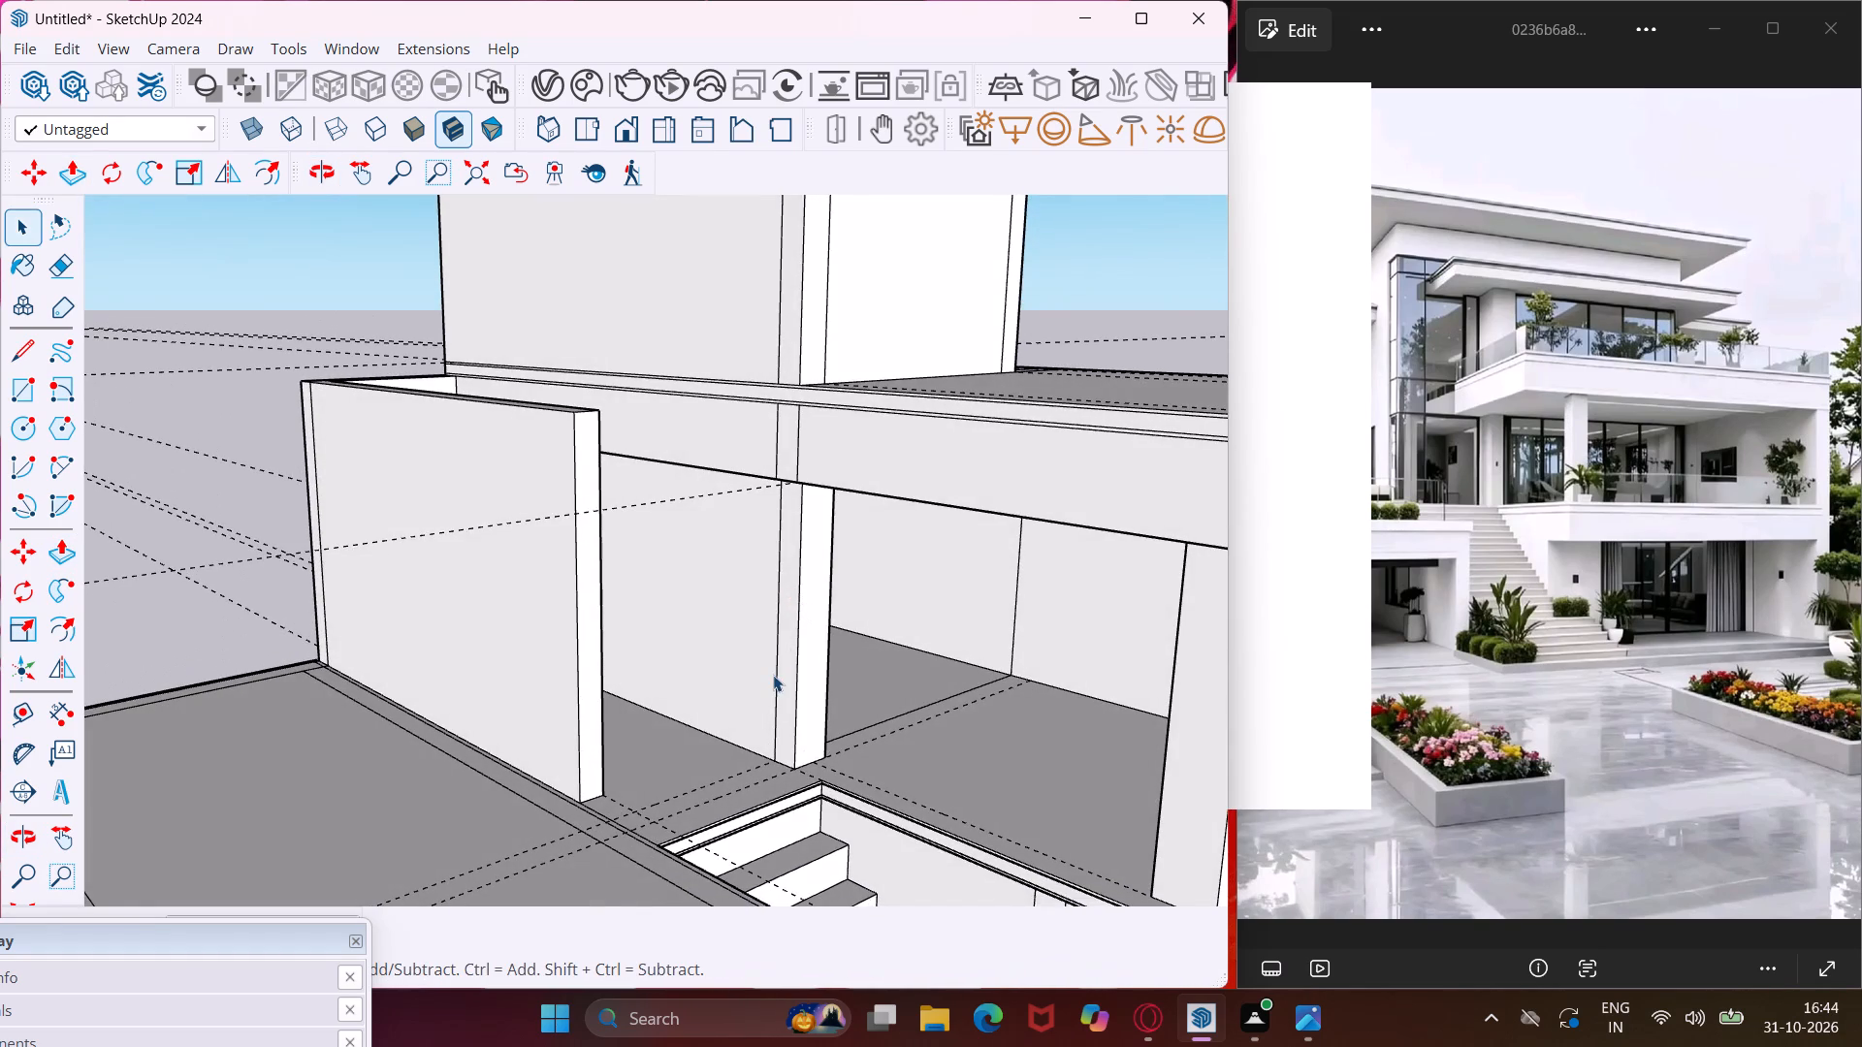
scroll(773, 675, up, 3)
middle_drag(773, 675, 805, 784)
scroll(784, 524, down, 7)
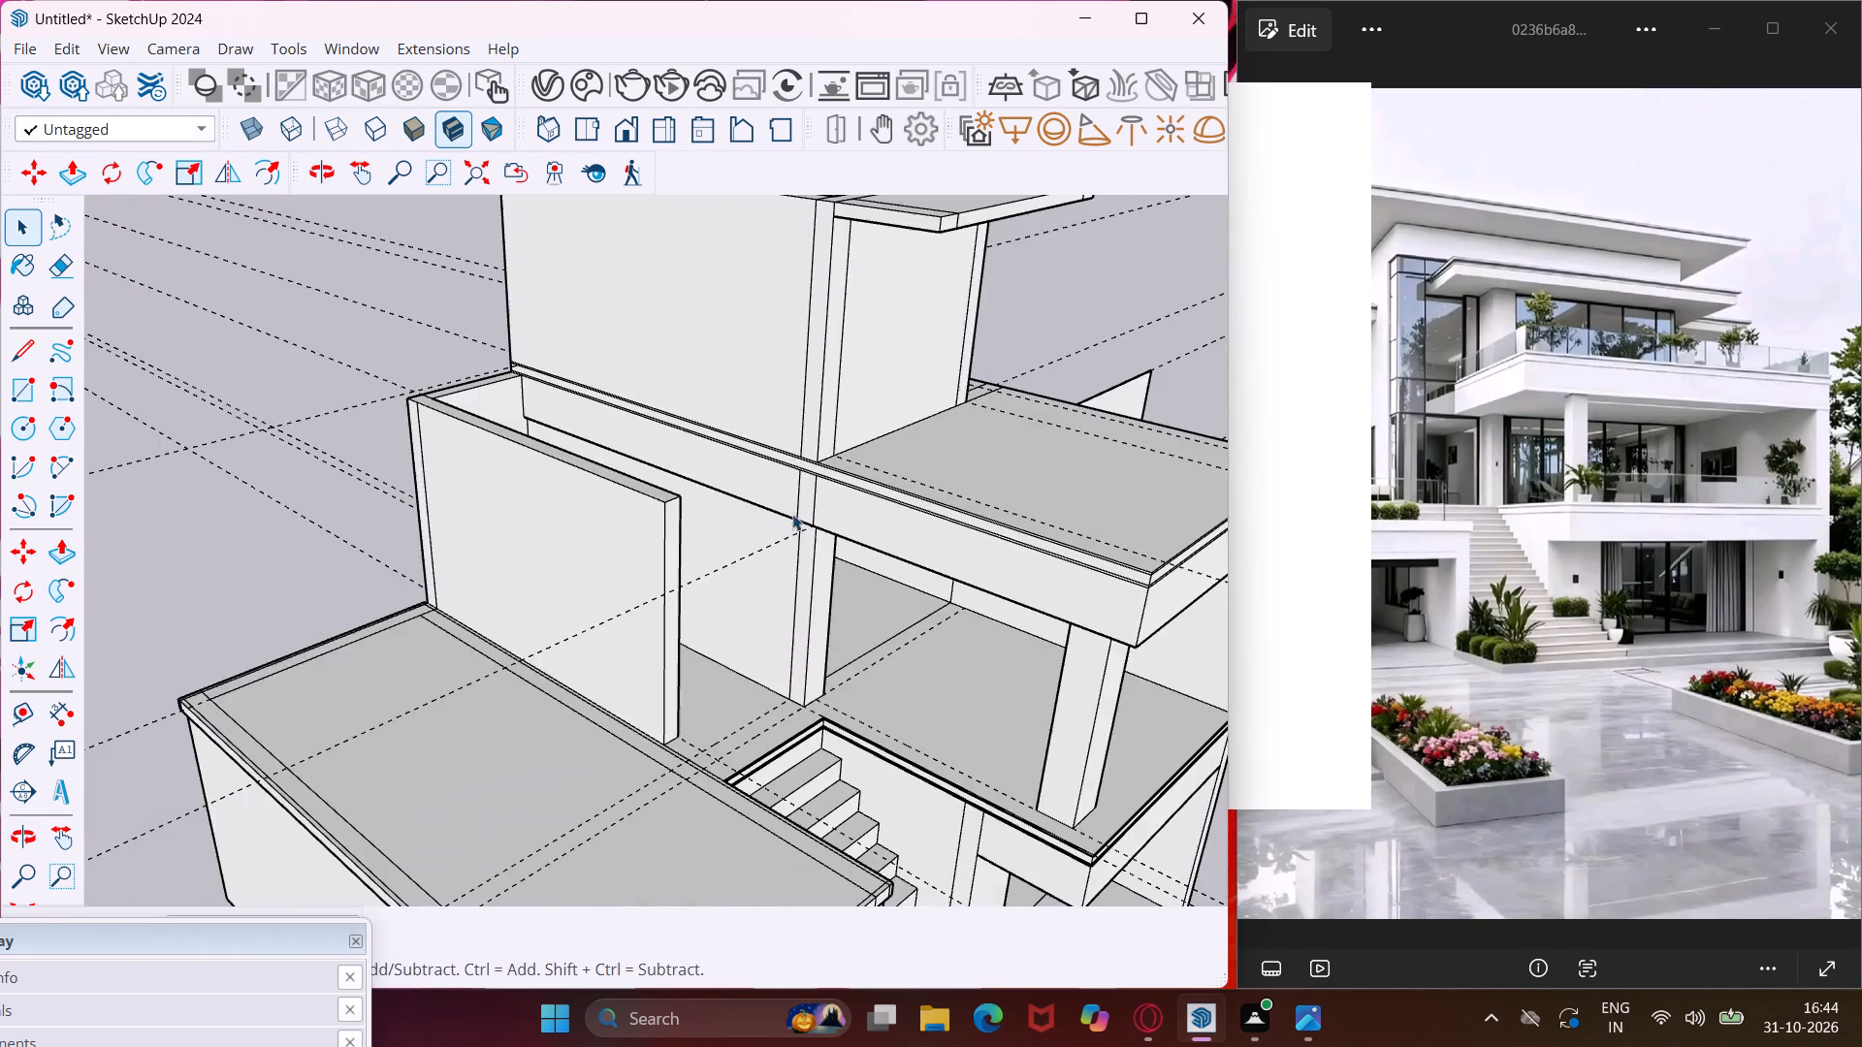
scroll(794, 492, down, 6)
middle_drag(802, 539, 865, 634)
scroll(809, 652, up, 5)
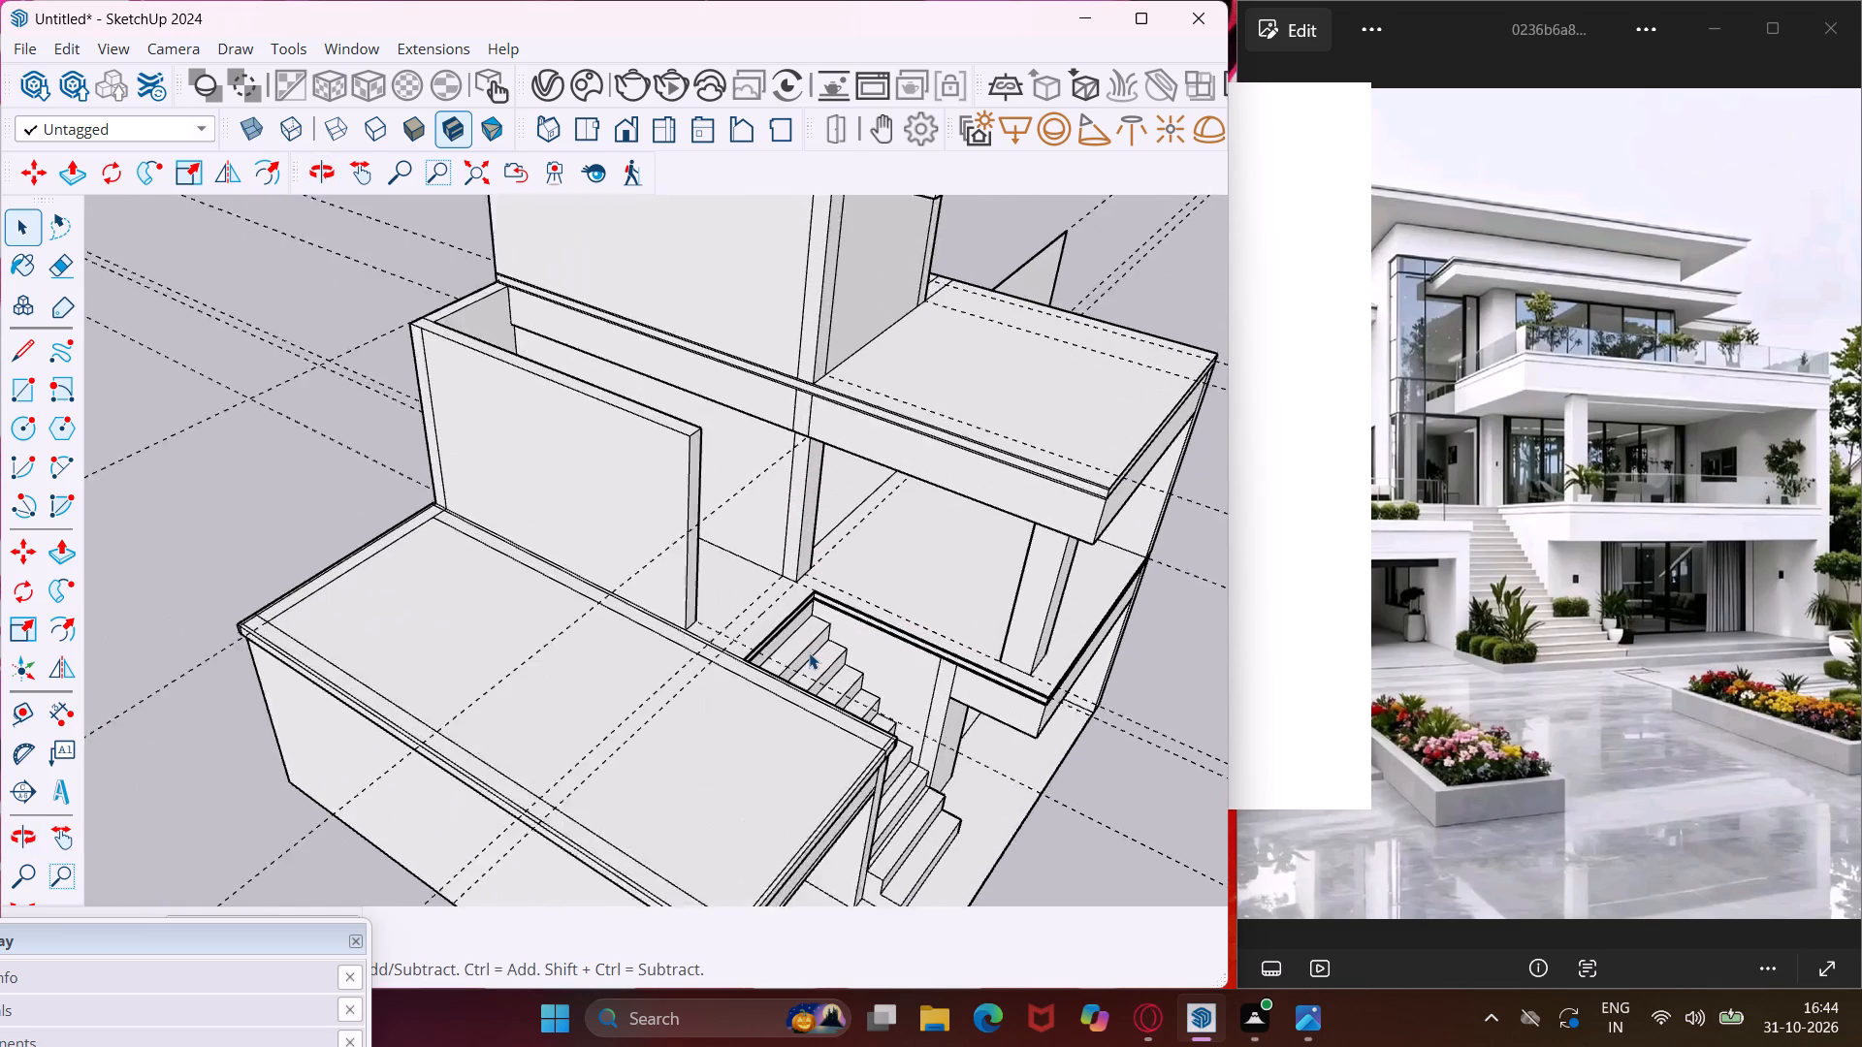
scroll(809, 652, up, 5)
scroll(771, 656, down, 6)
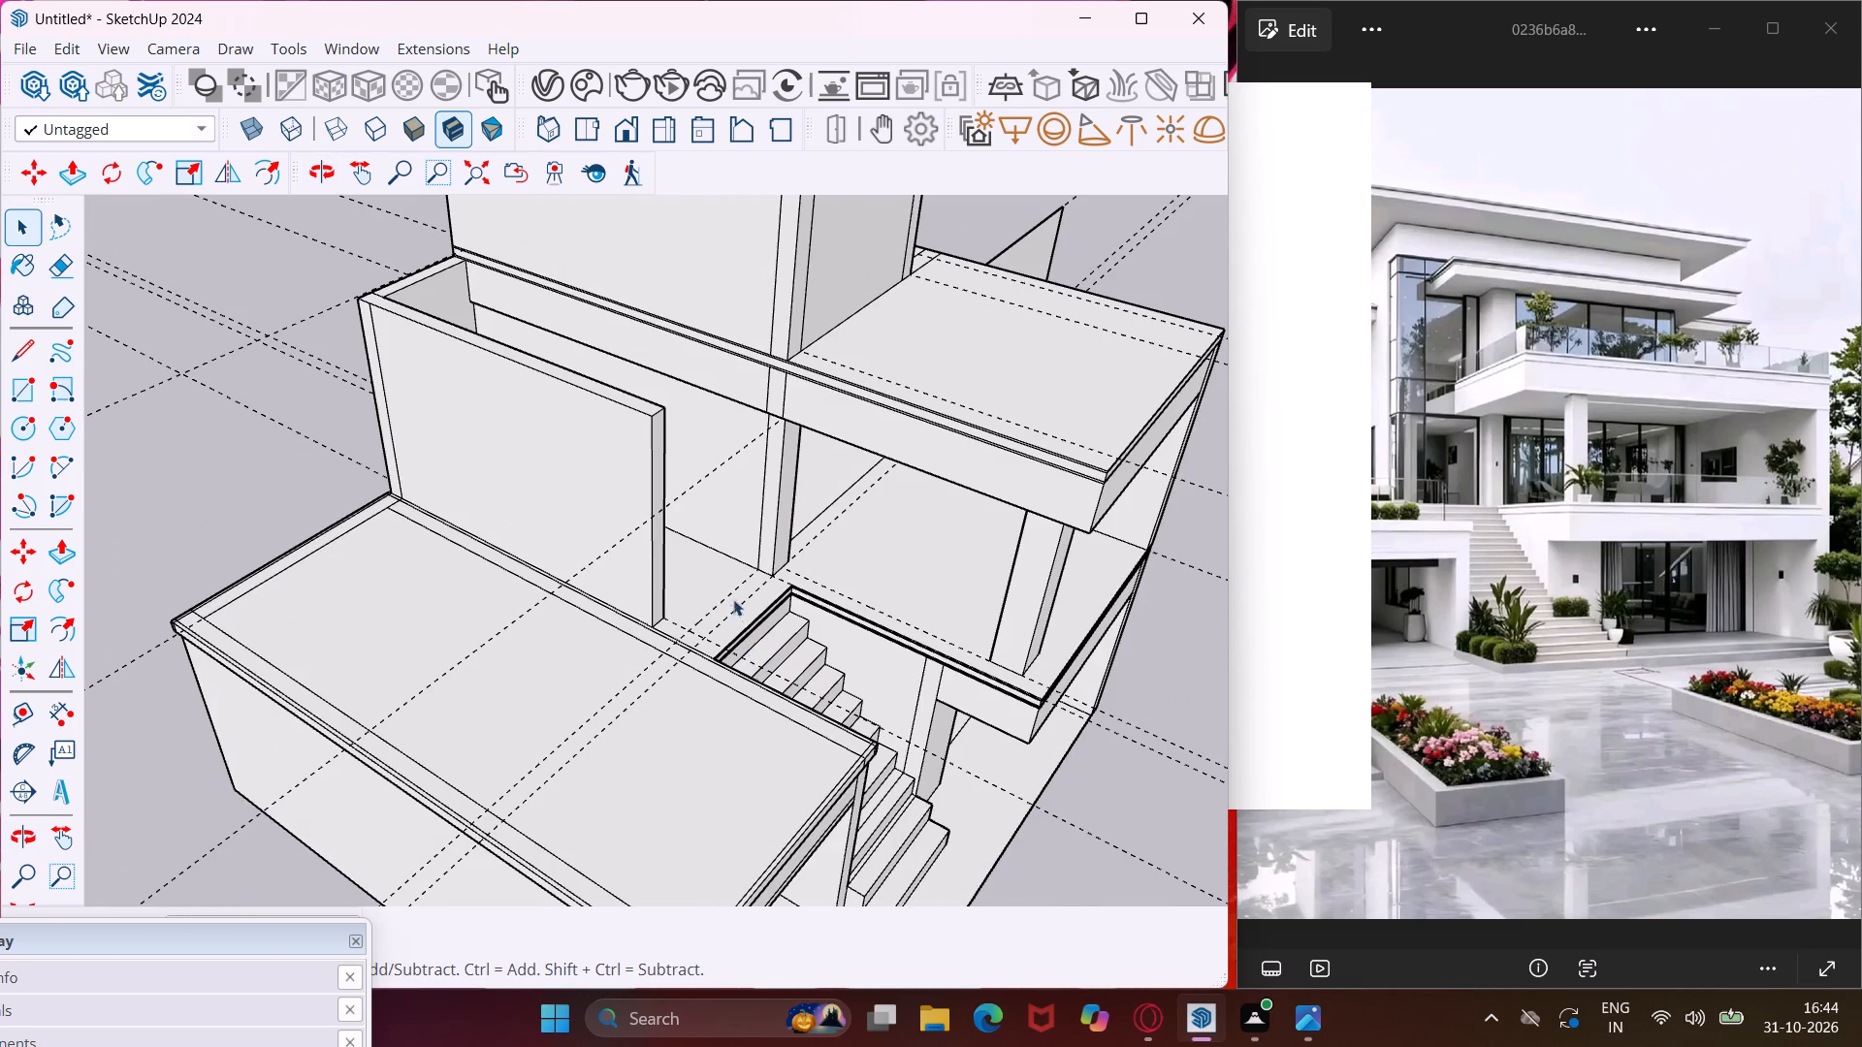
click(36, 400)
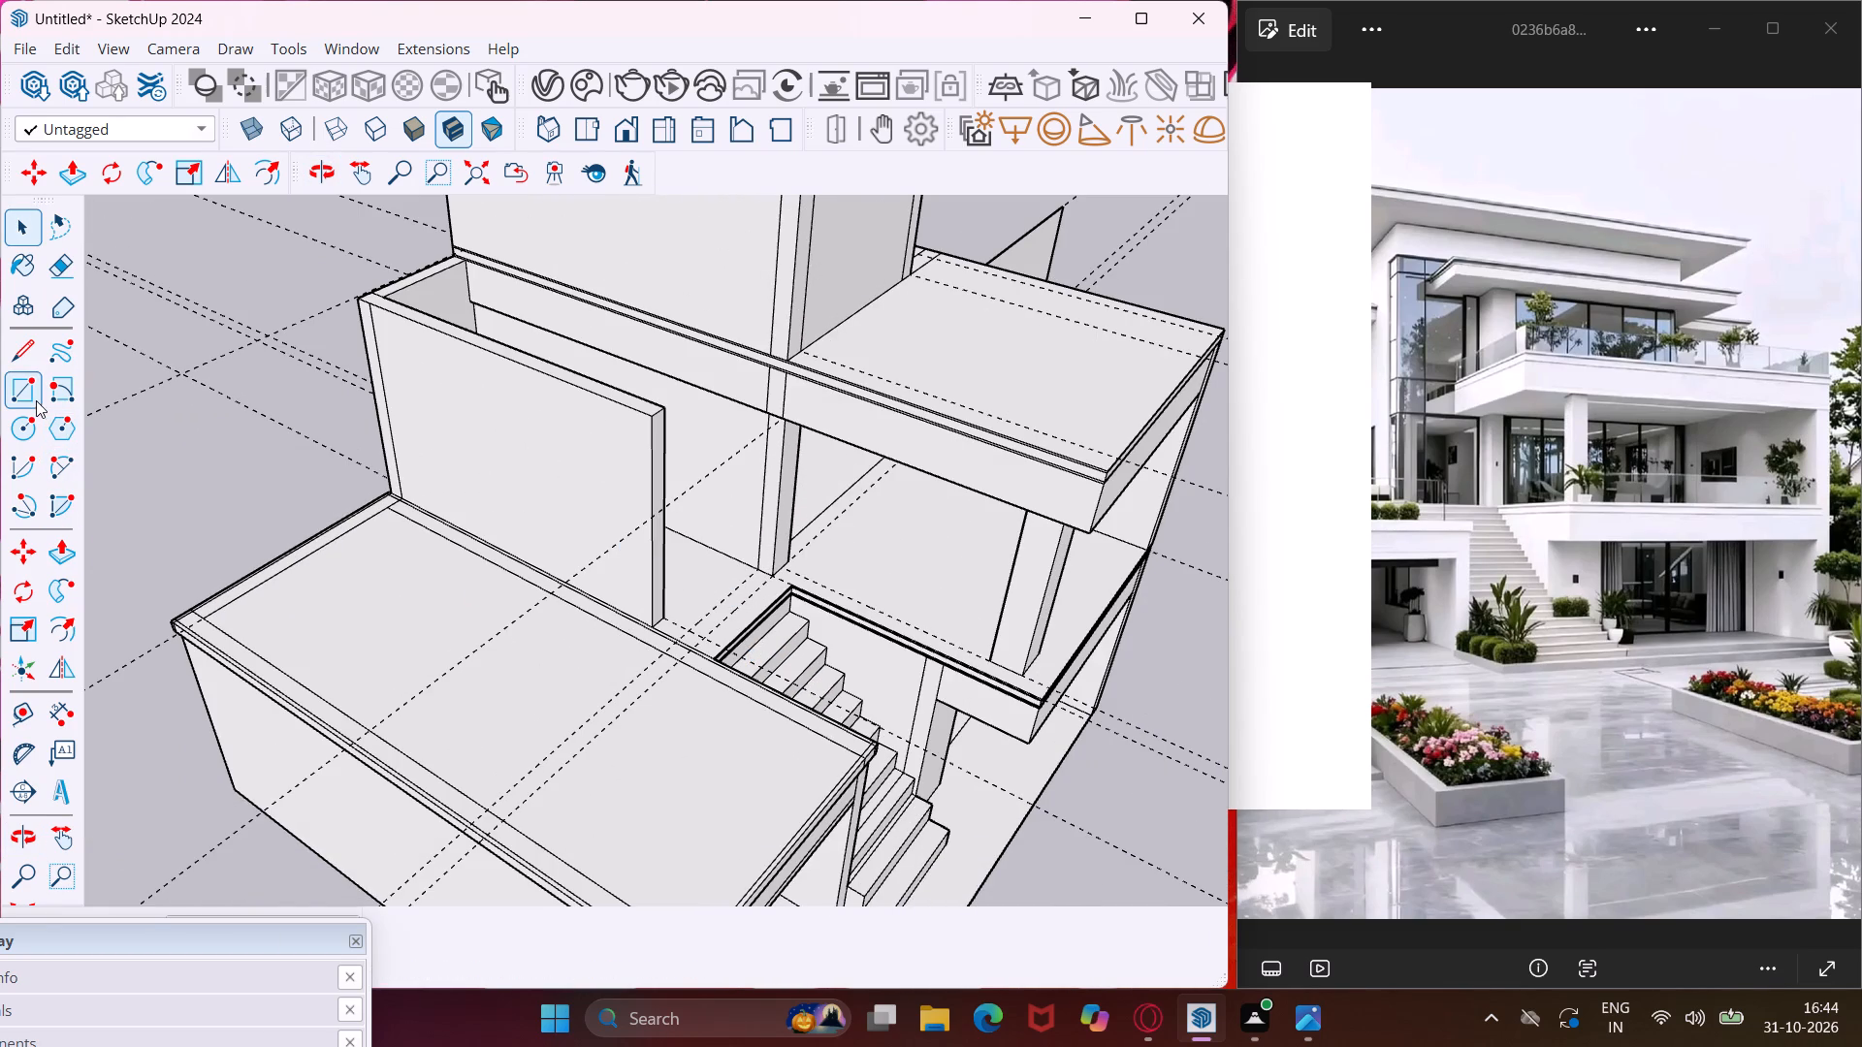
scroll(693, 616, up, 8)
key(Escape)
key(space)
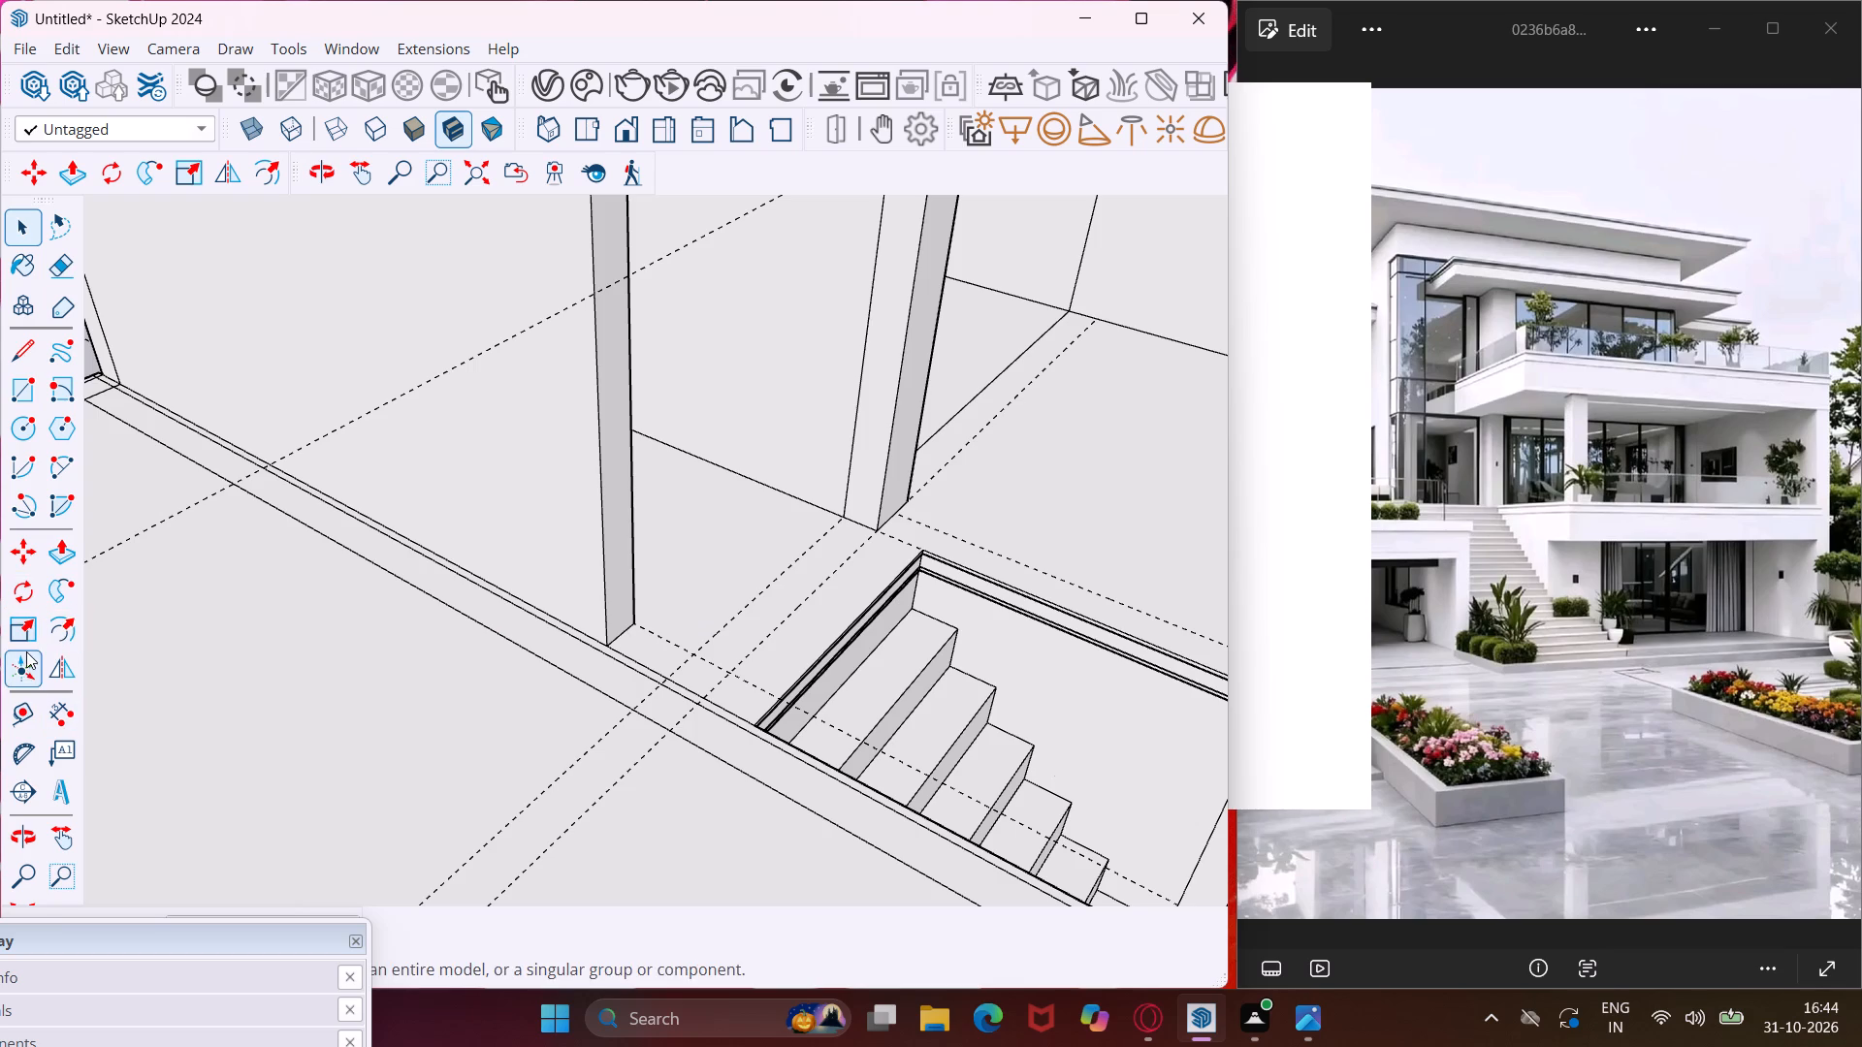
Place a guide on the floor 9" out from the end face of the freestanding wall beside the stairs.
click(36, 703)
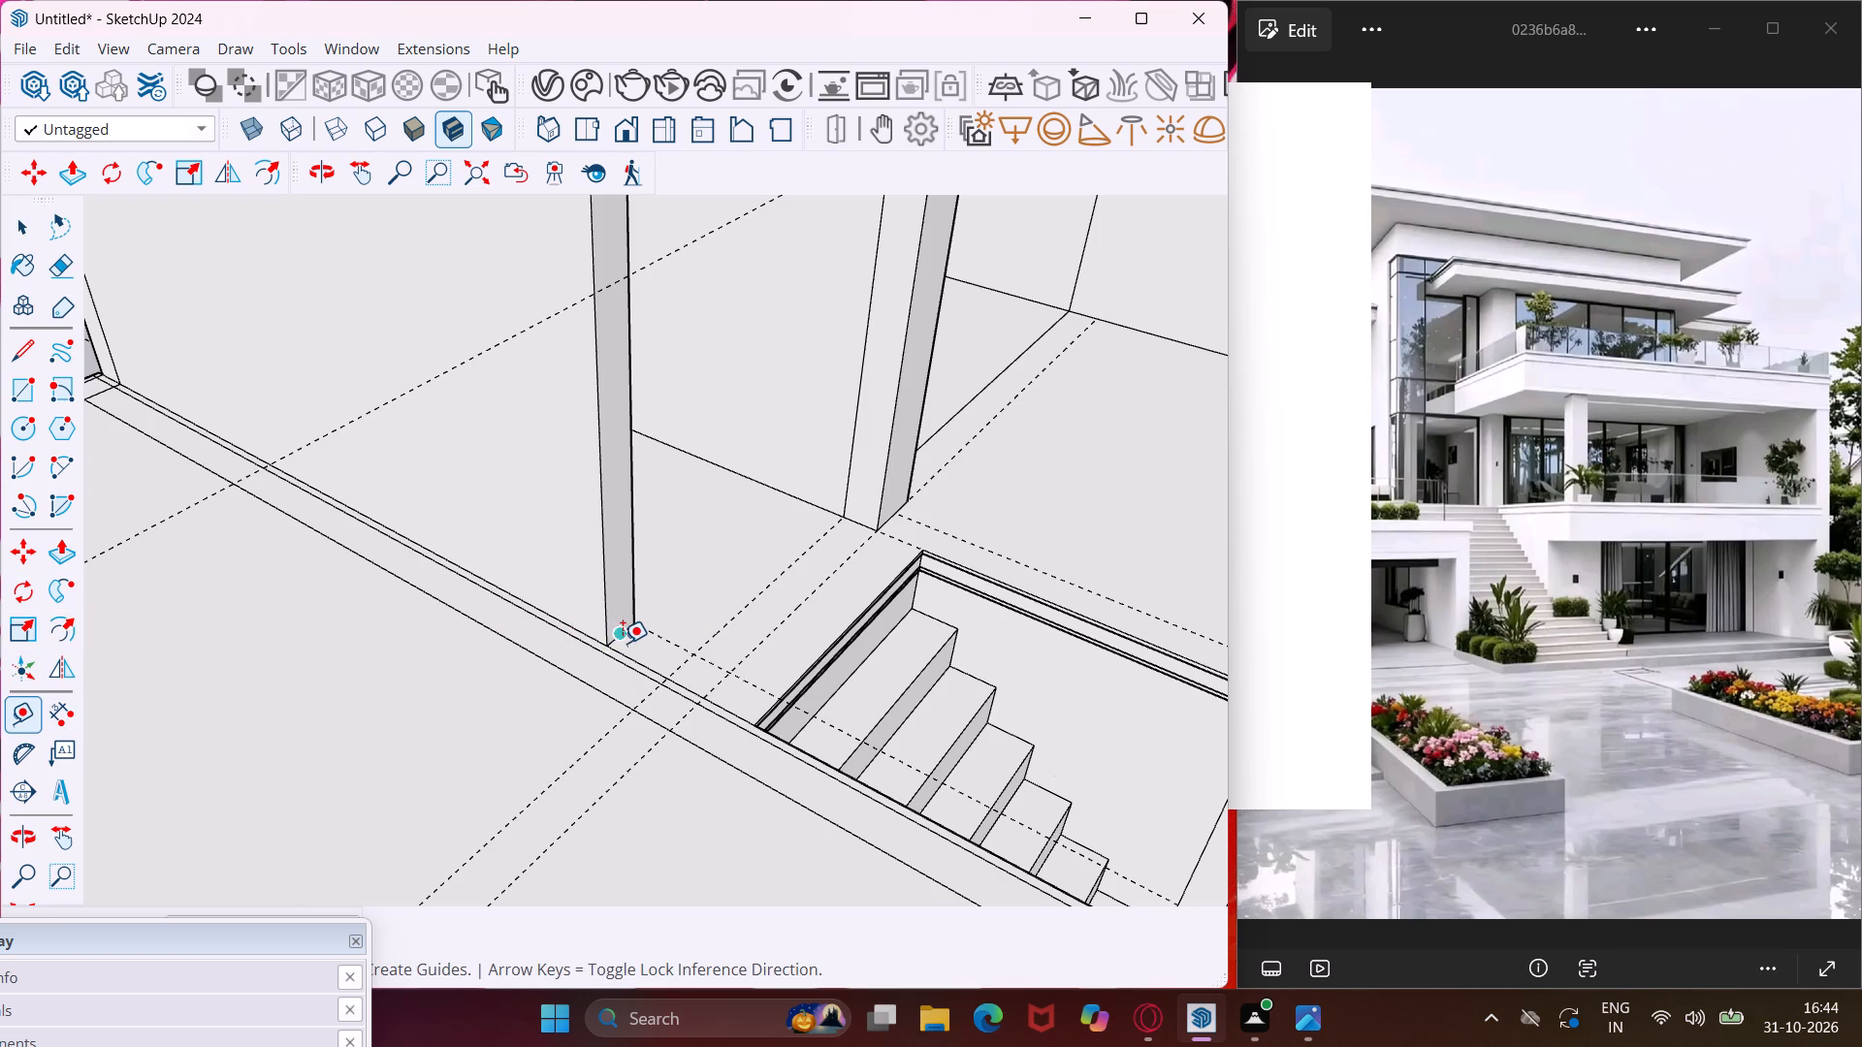
scroll(623, 643, up, 9)
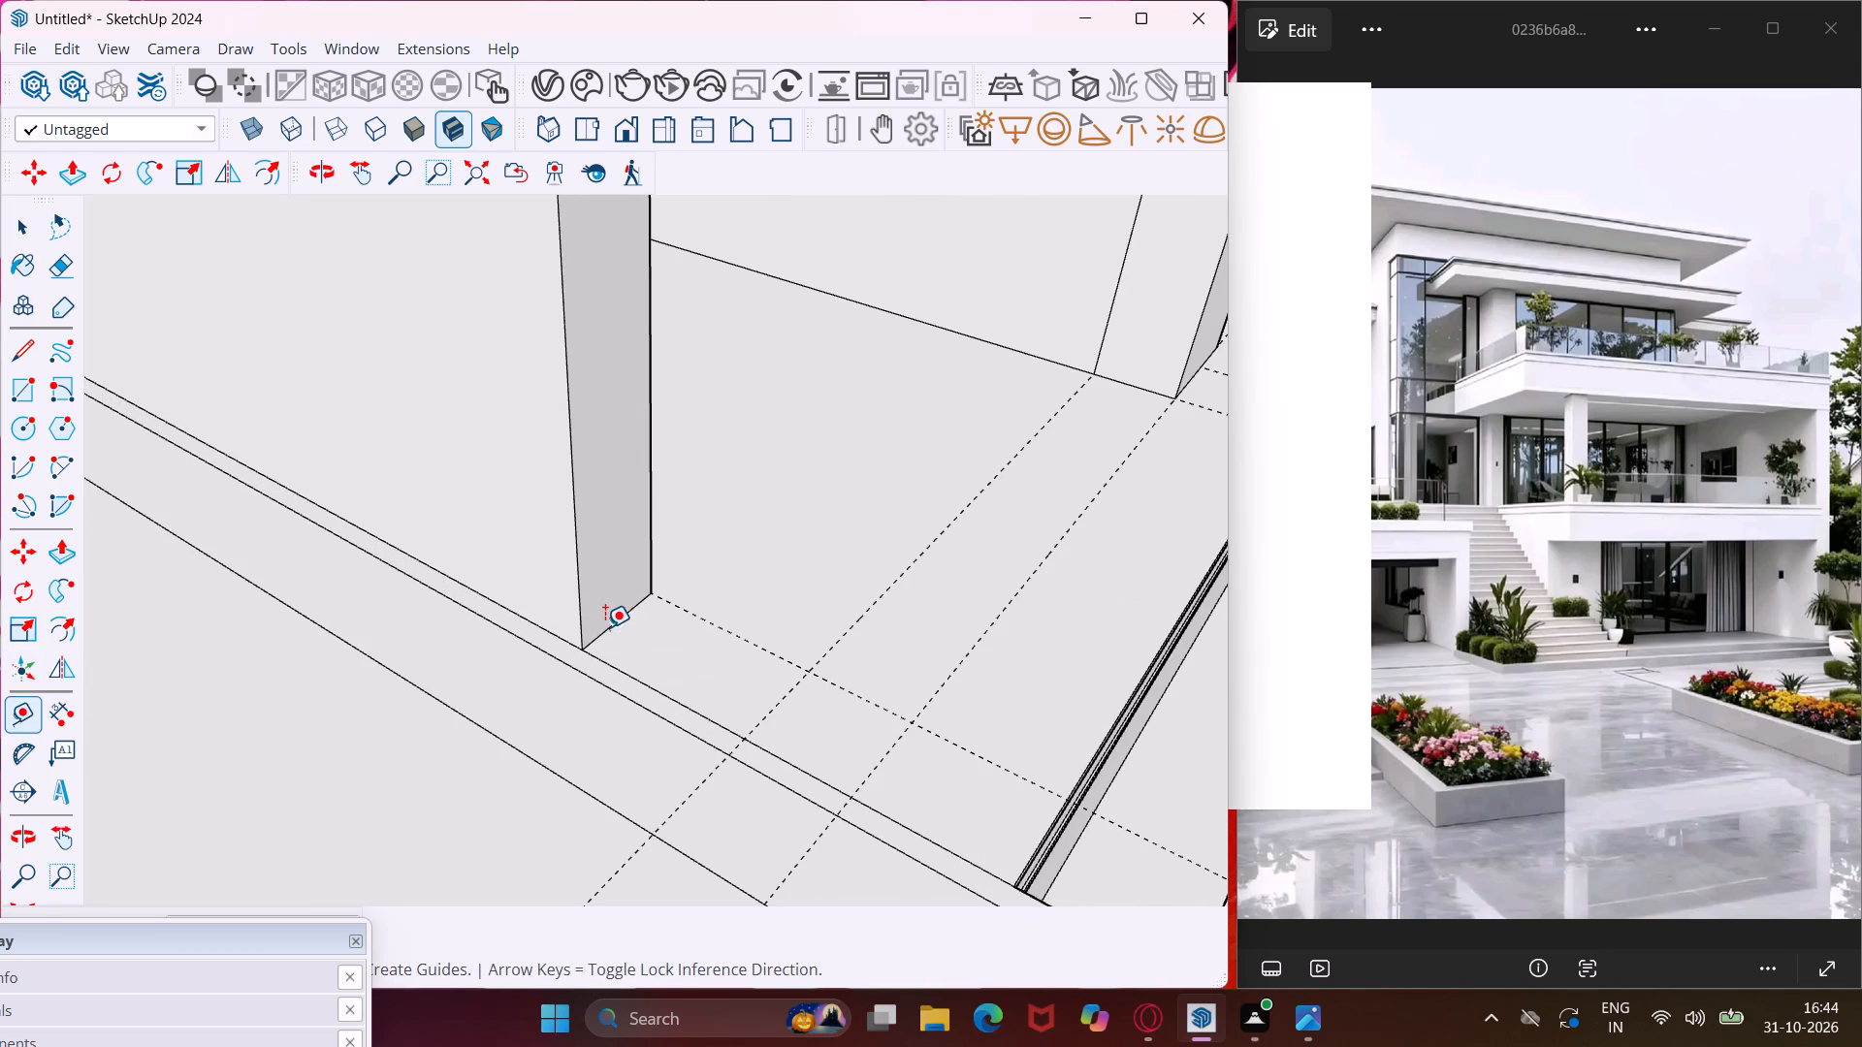
click(602, 637)
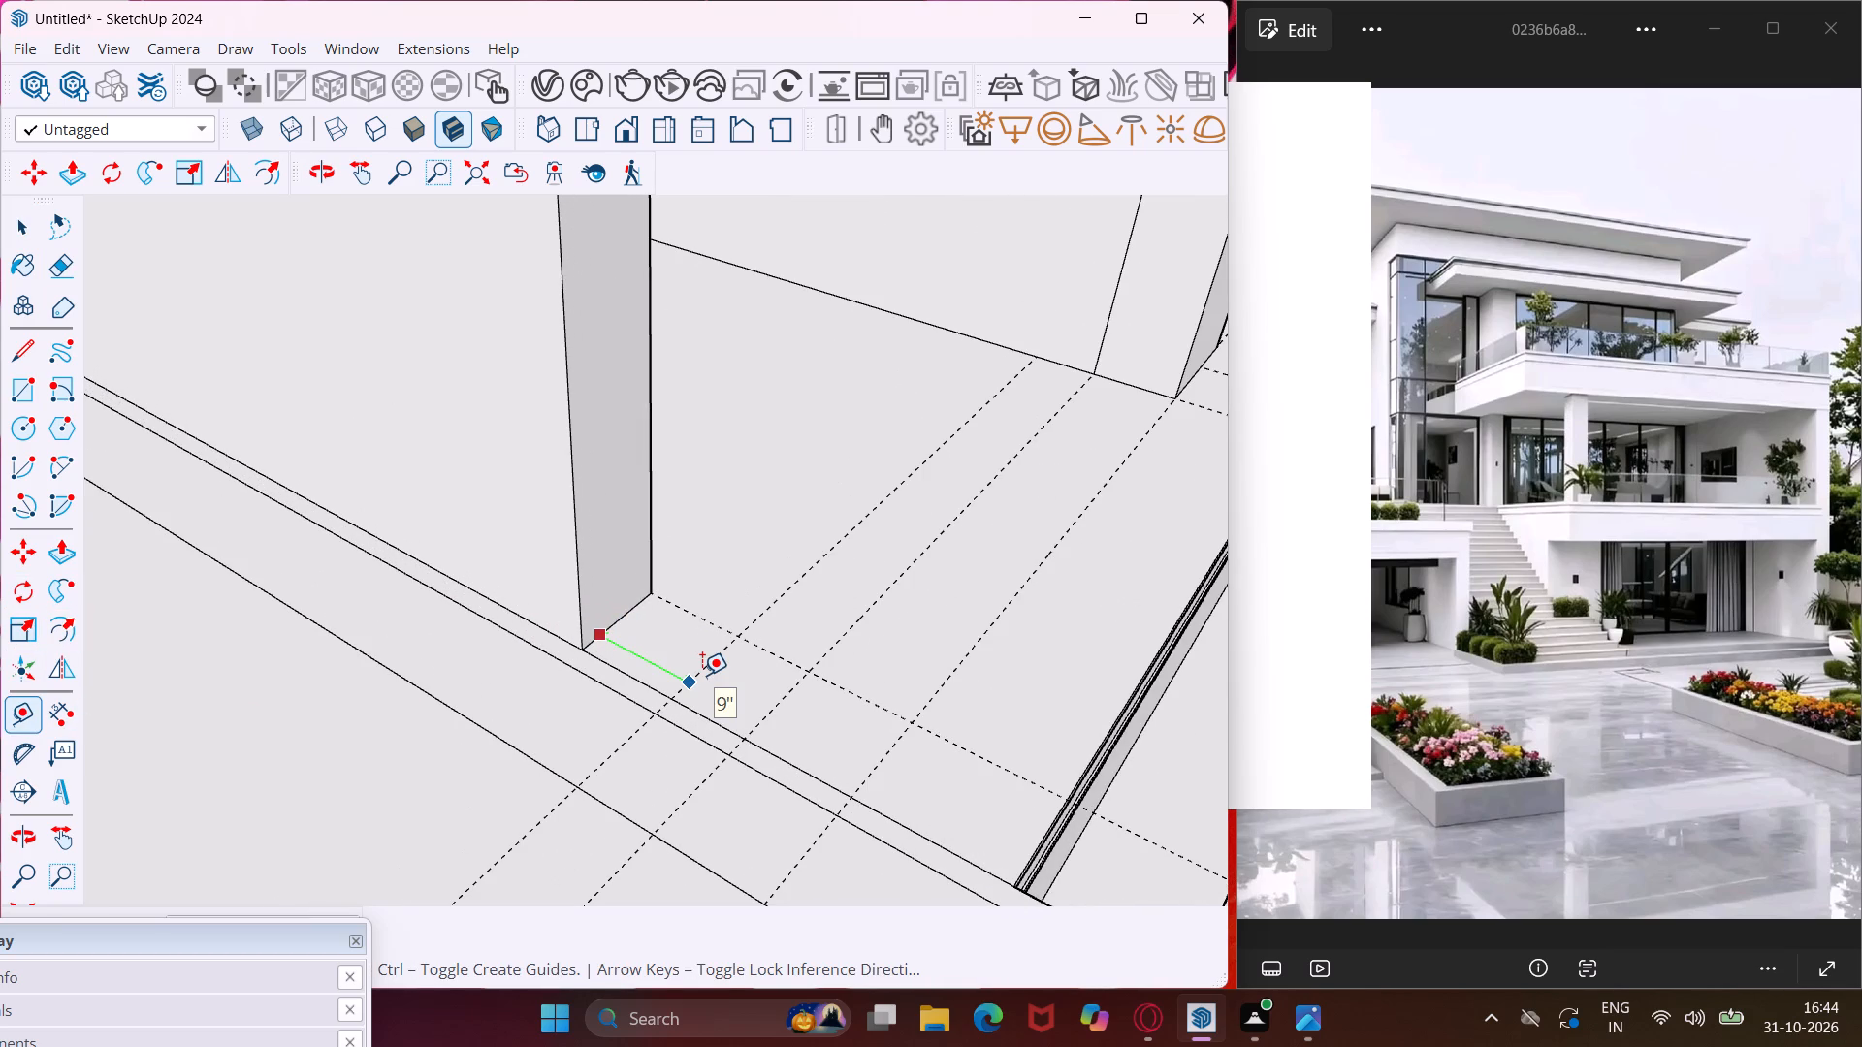
text(9")
key(Return)
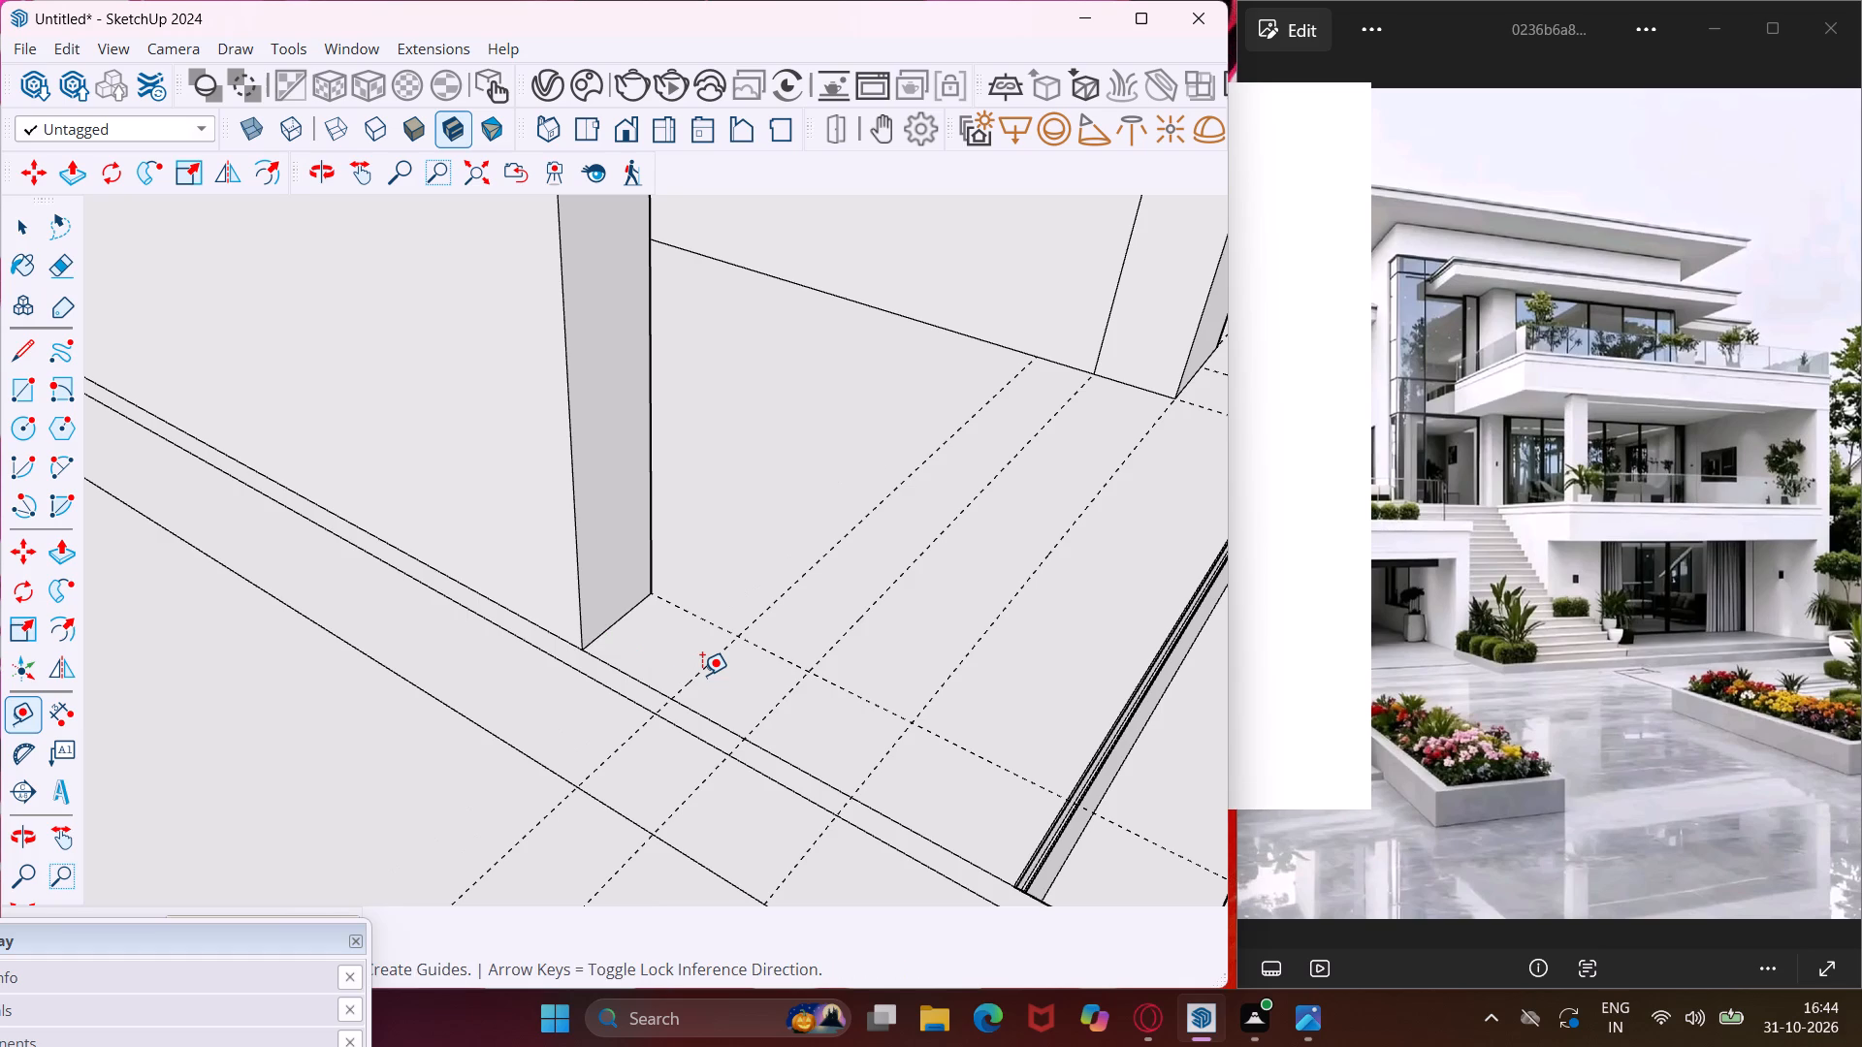
key(Escape)
key(space)
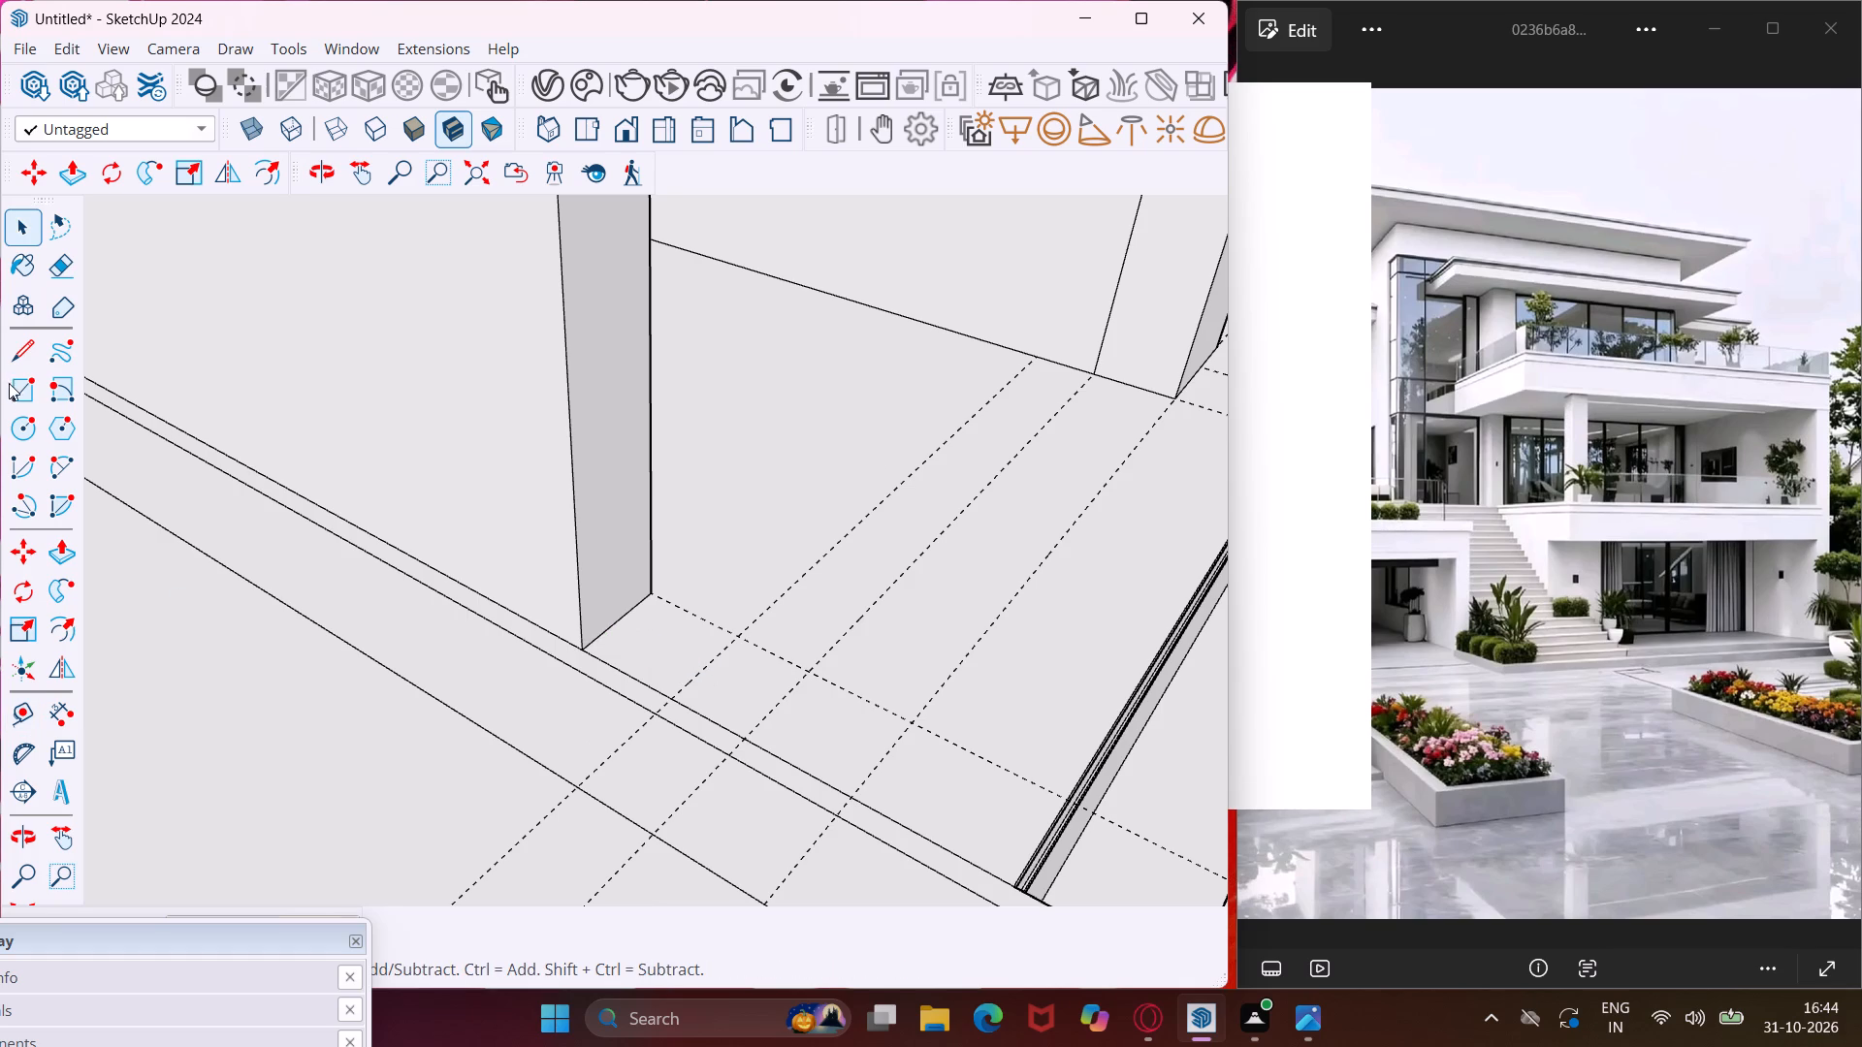
Draw a 9" wide floor rectangle from the guide's intersection with the back wall to the freestanding wall's outer bottom corner.
click(12, 388)
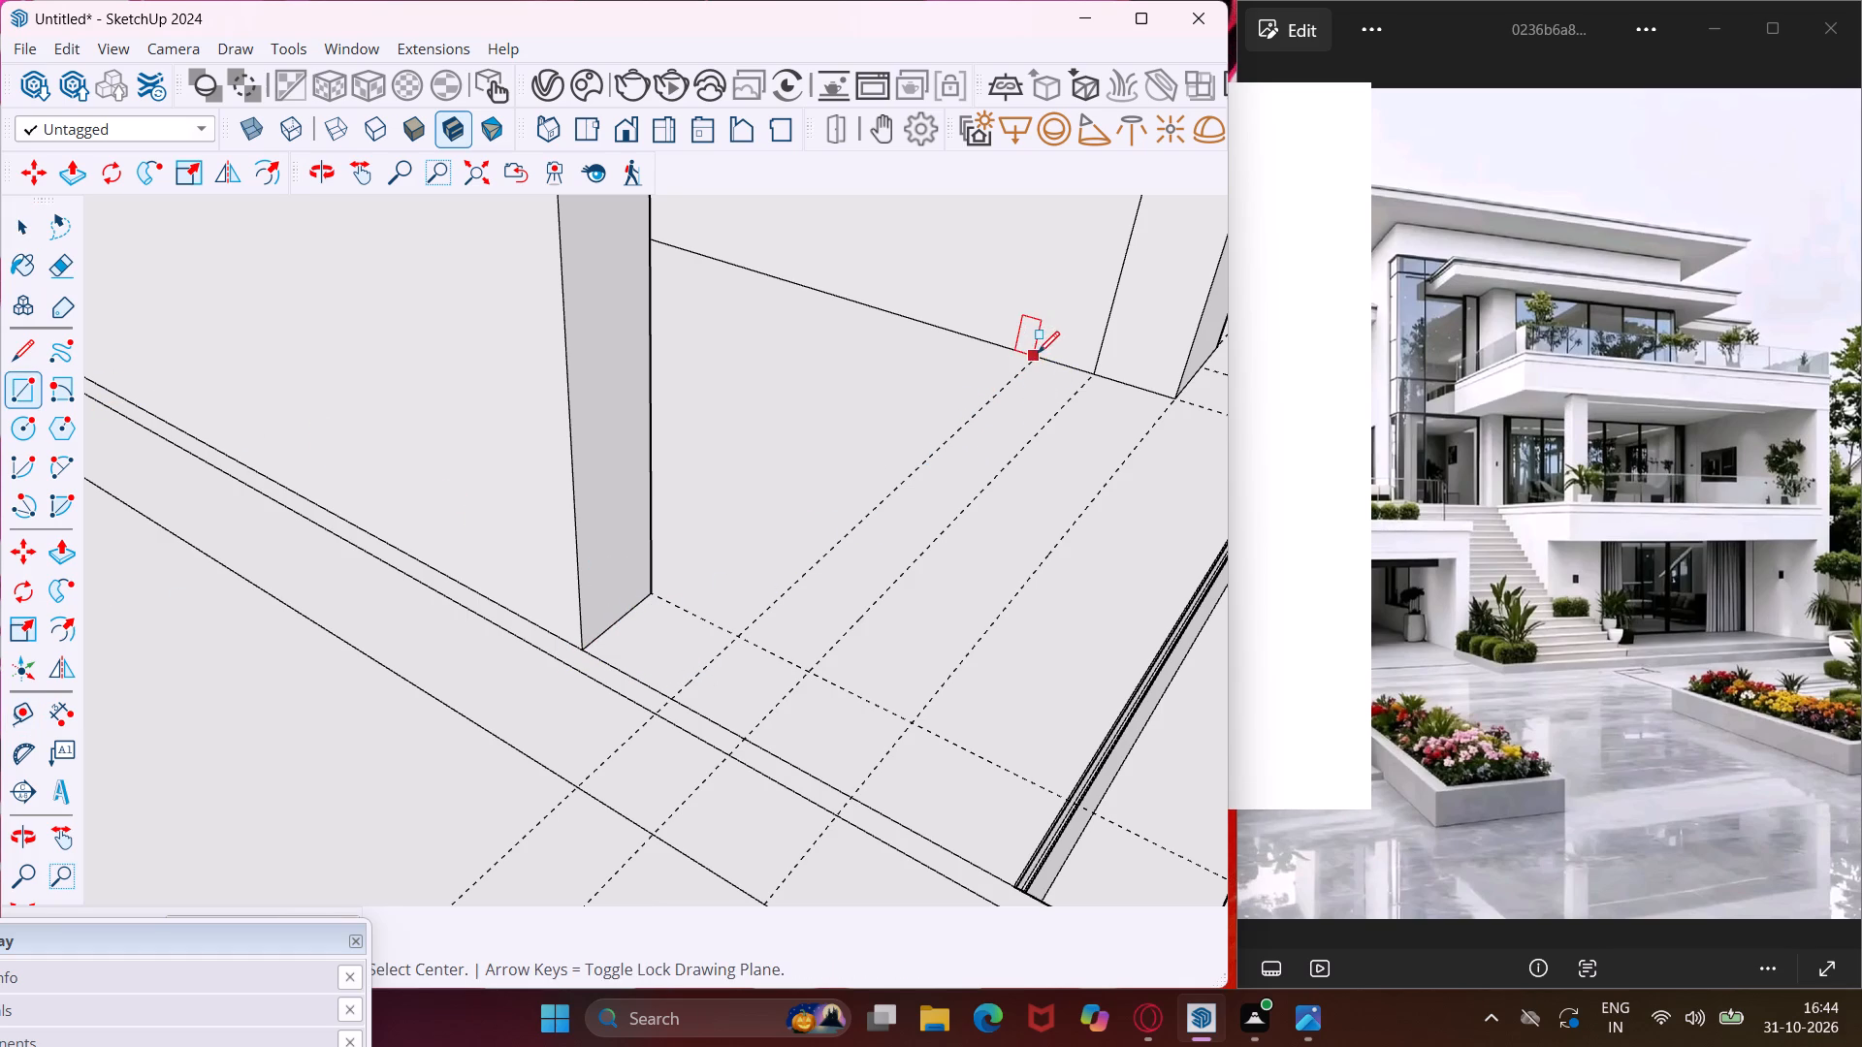
scroll(1032, 355, up, 4)
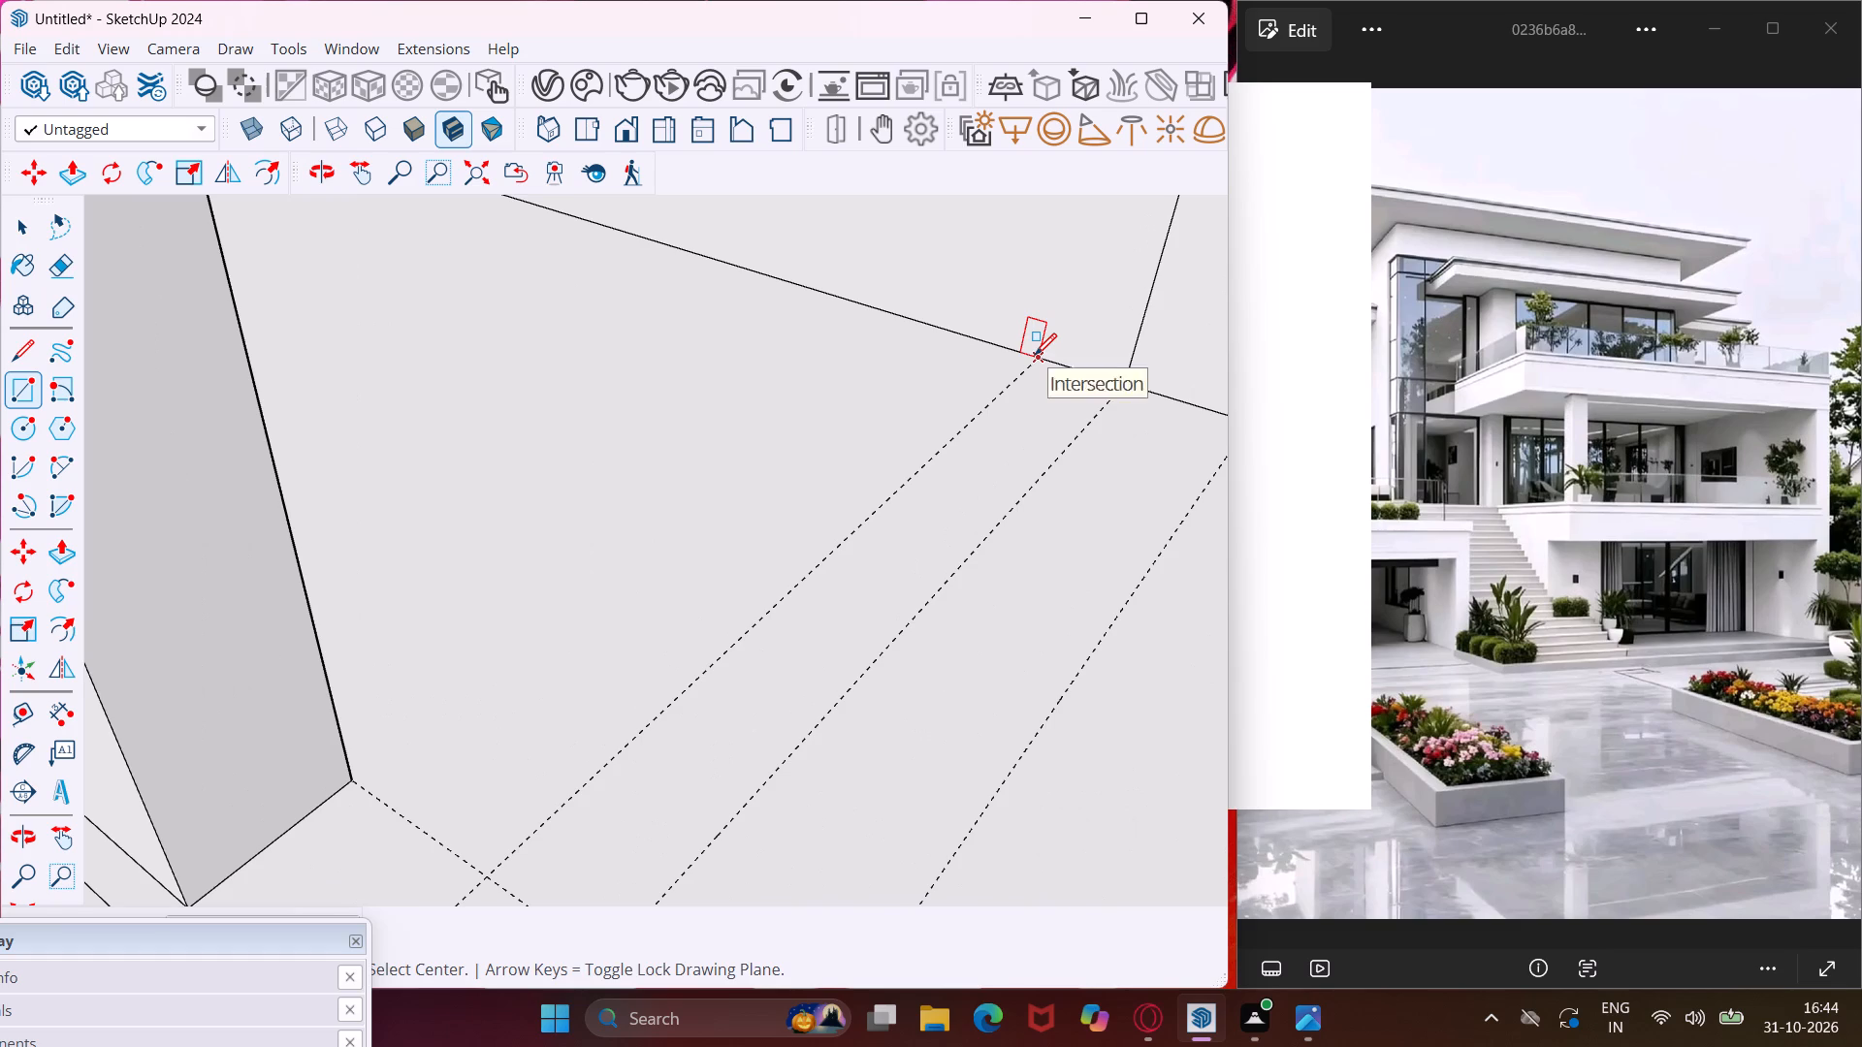
click(1038, 358)
scroll(799, 467, down, 4)
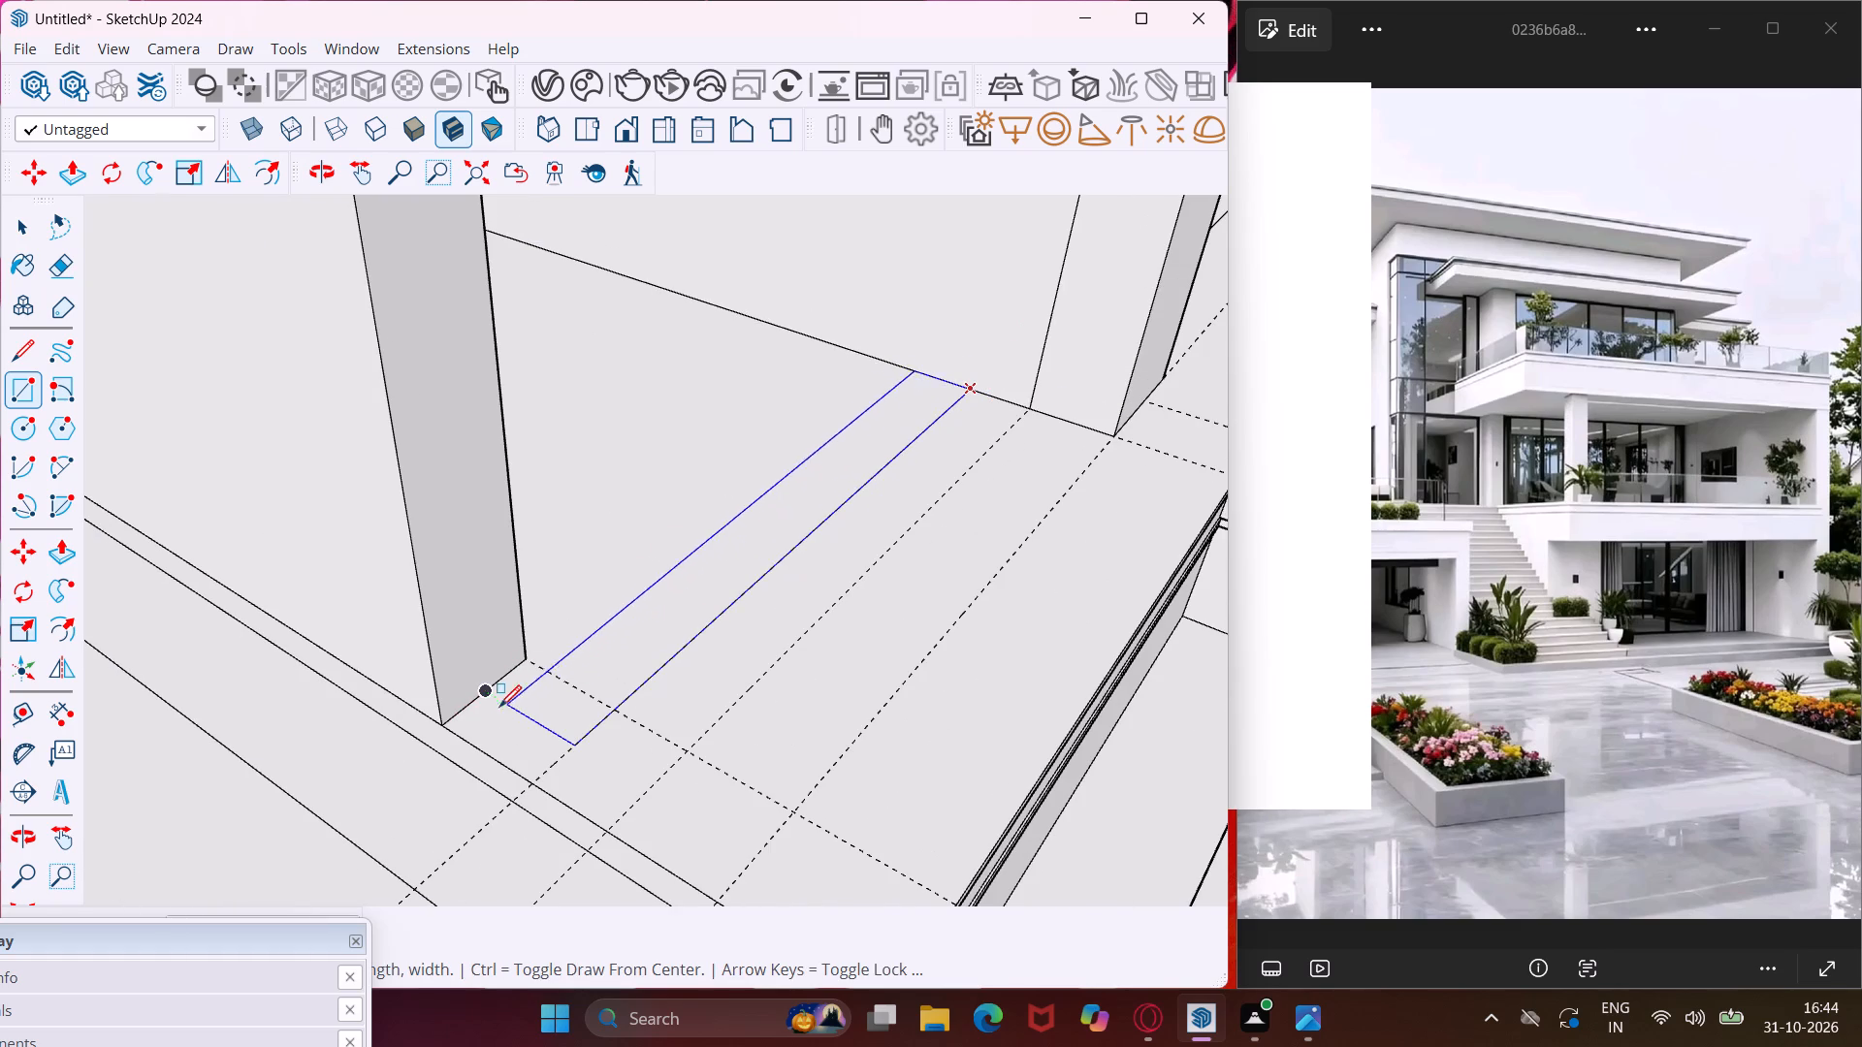
click(439, 726)
key(Escape)
key(space)
Push/Pull the floor strip up to the top of the adjoining freestanding wall to form a connecting wall.
click(561, 684)
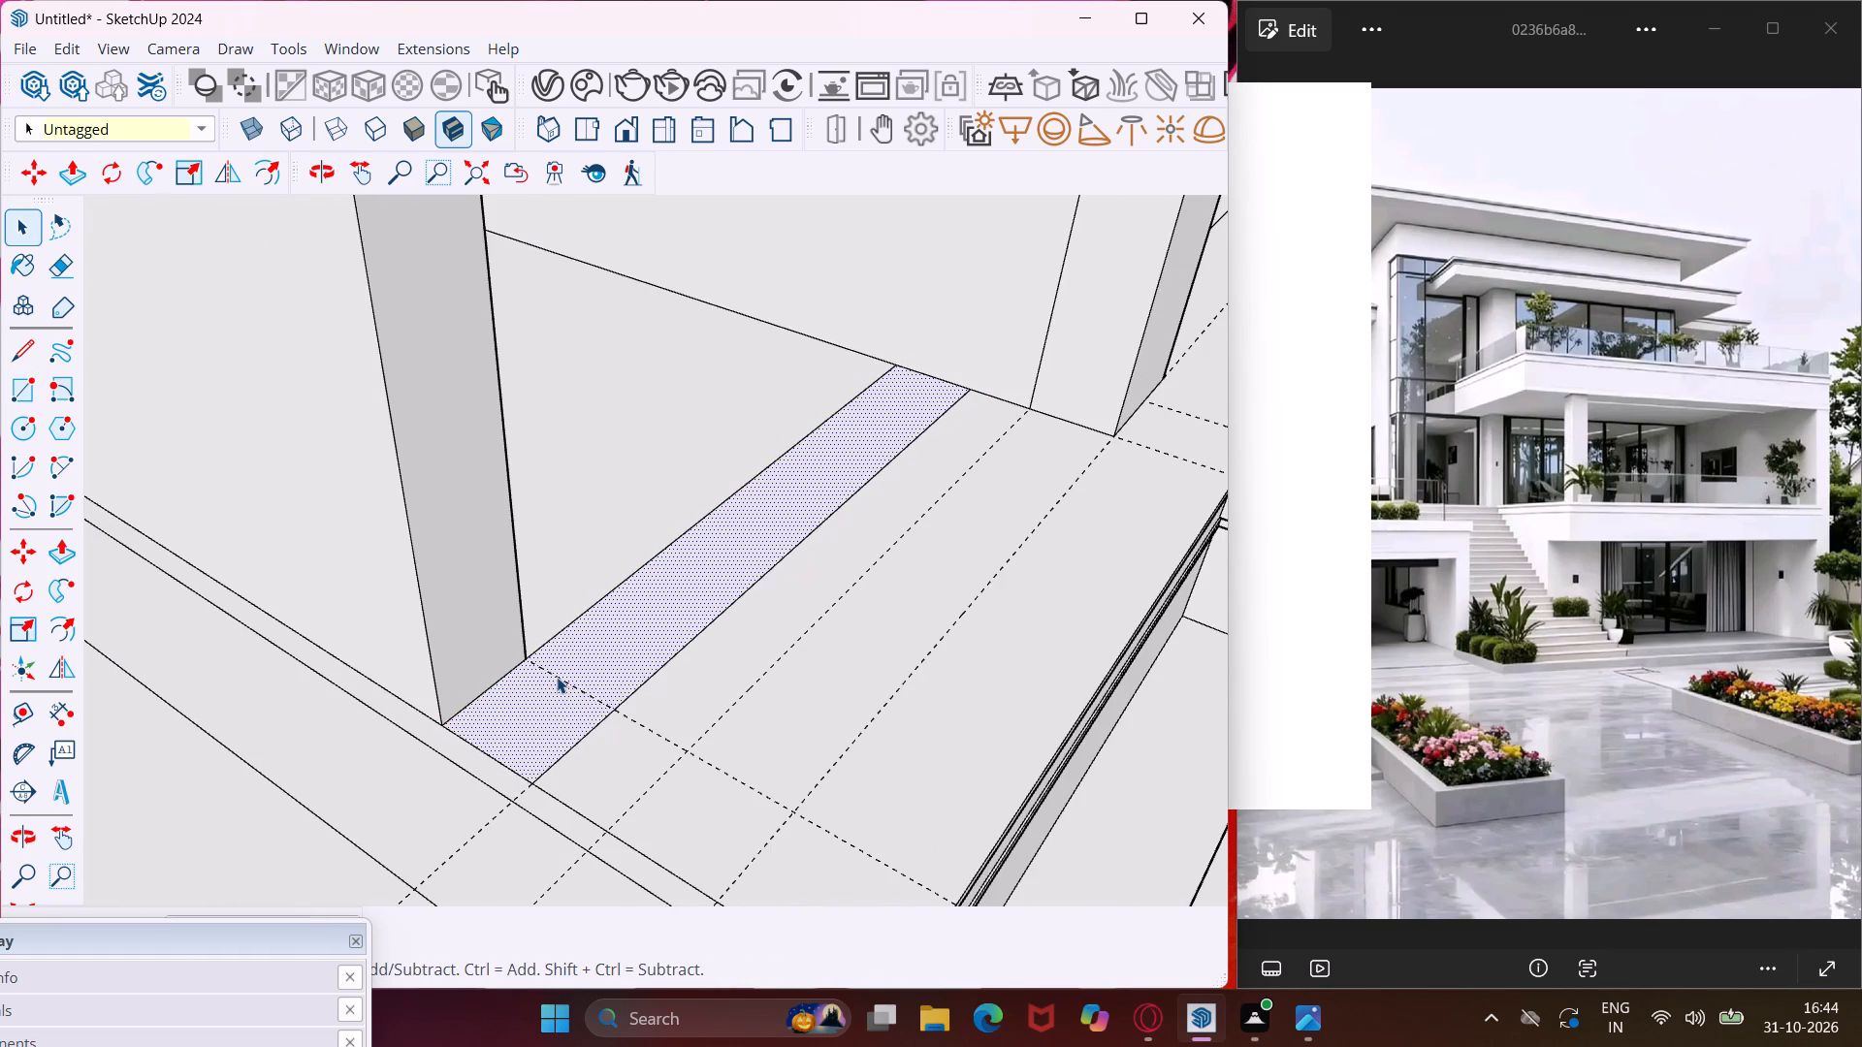
key(p)
click(557, 677)
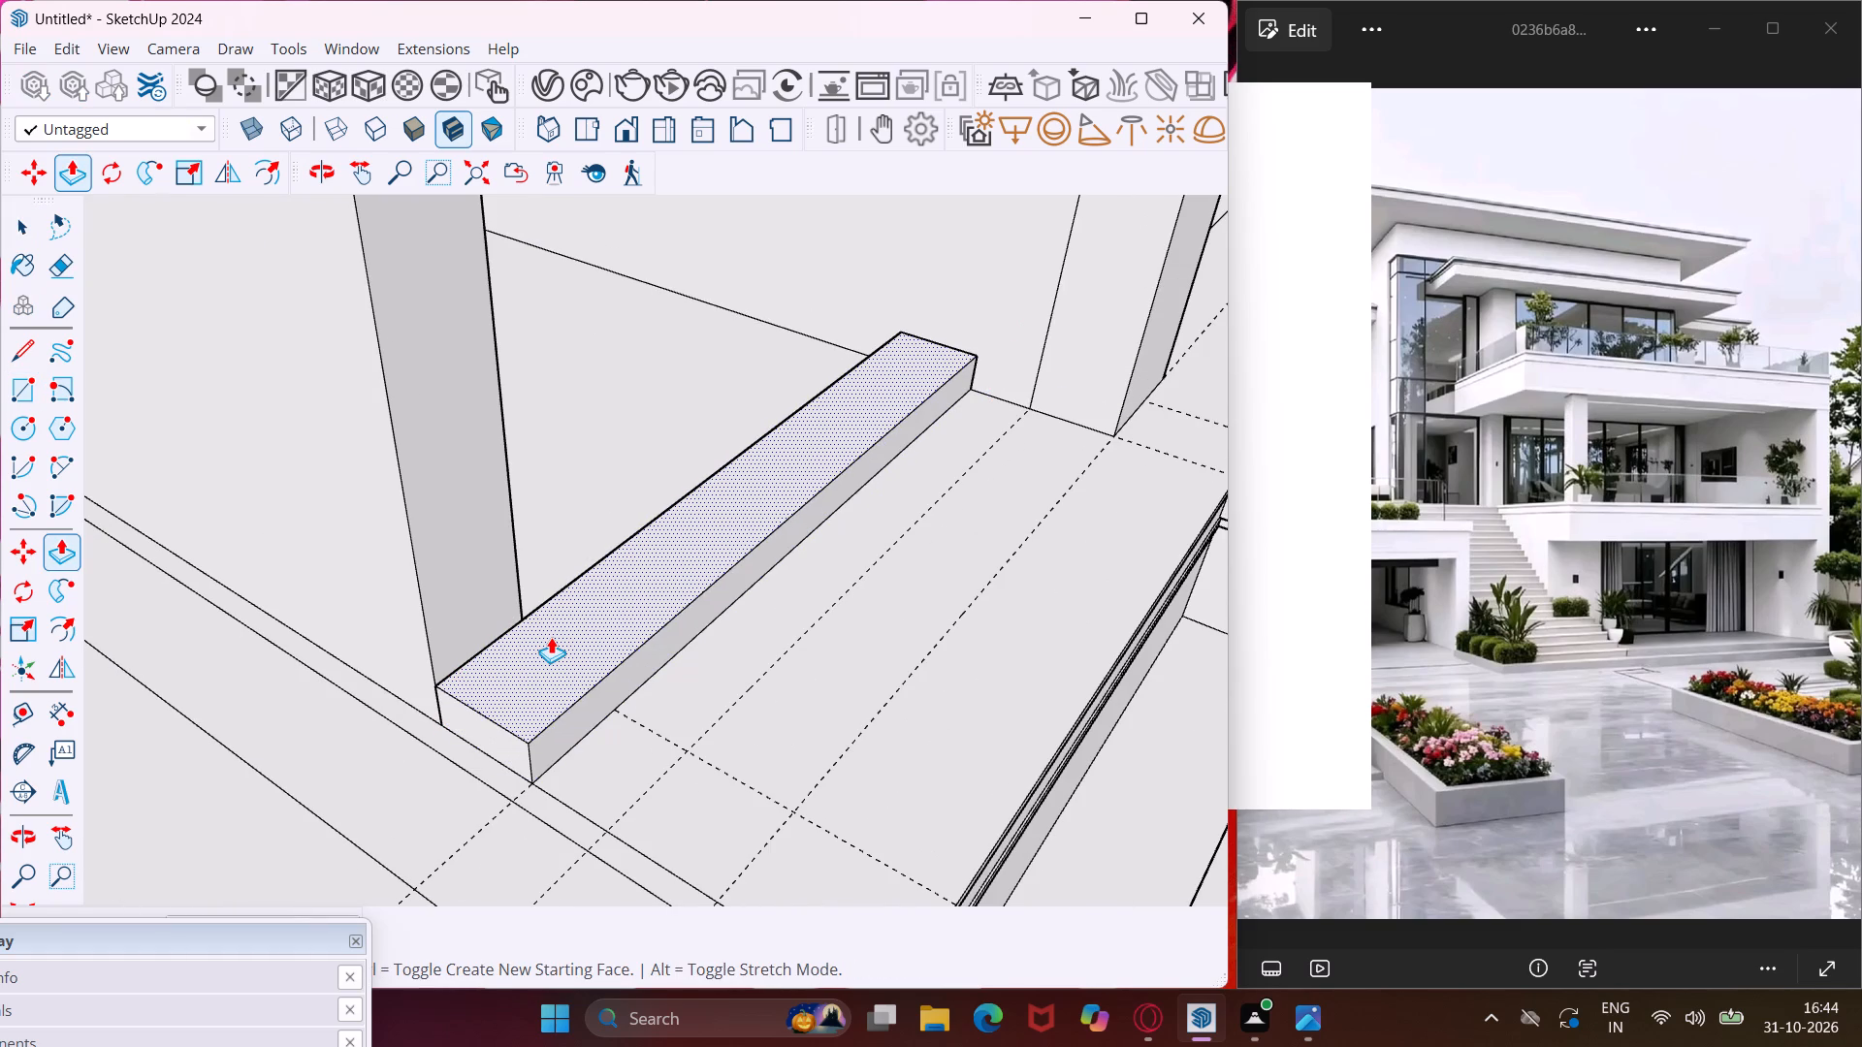
scroll(551, 637, down, 4)
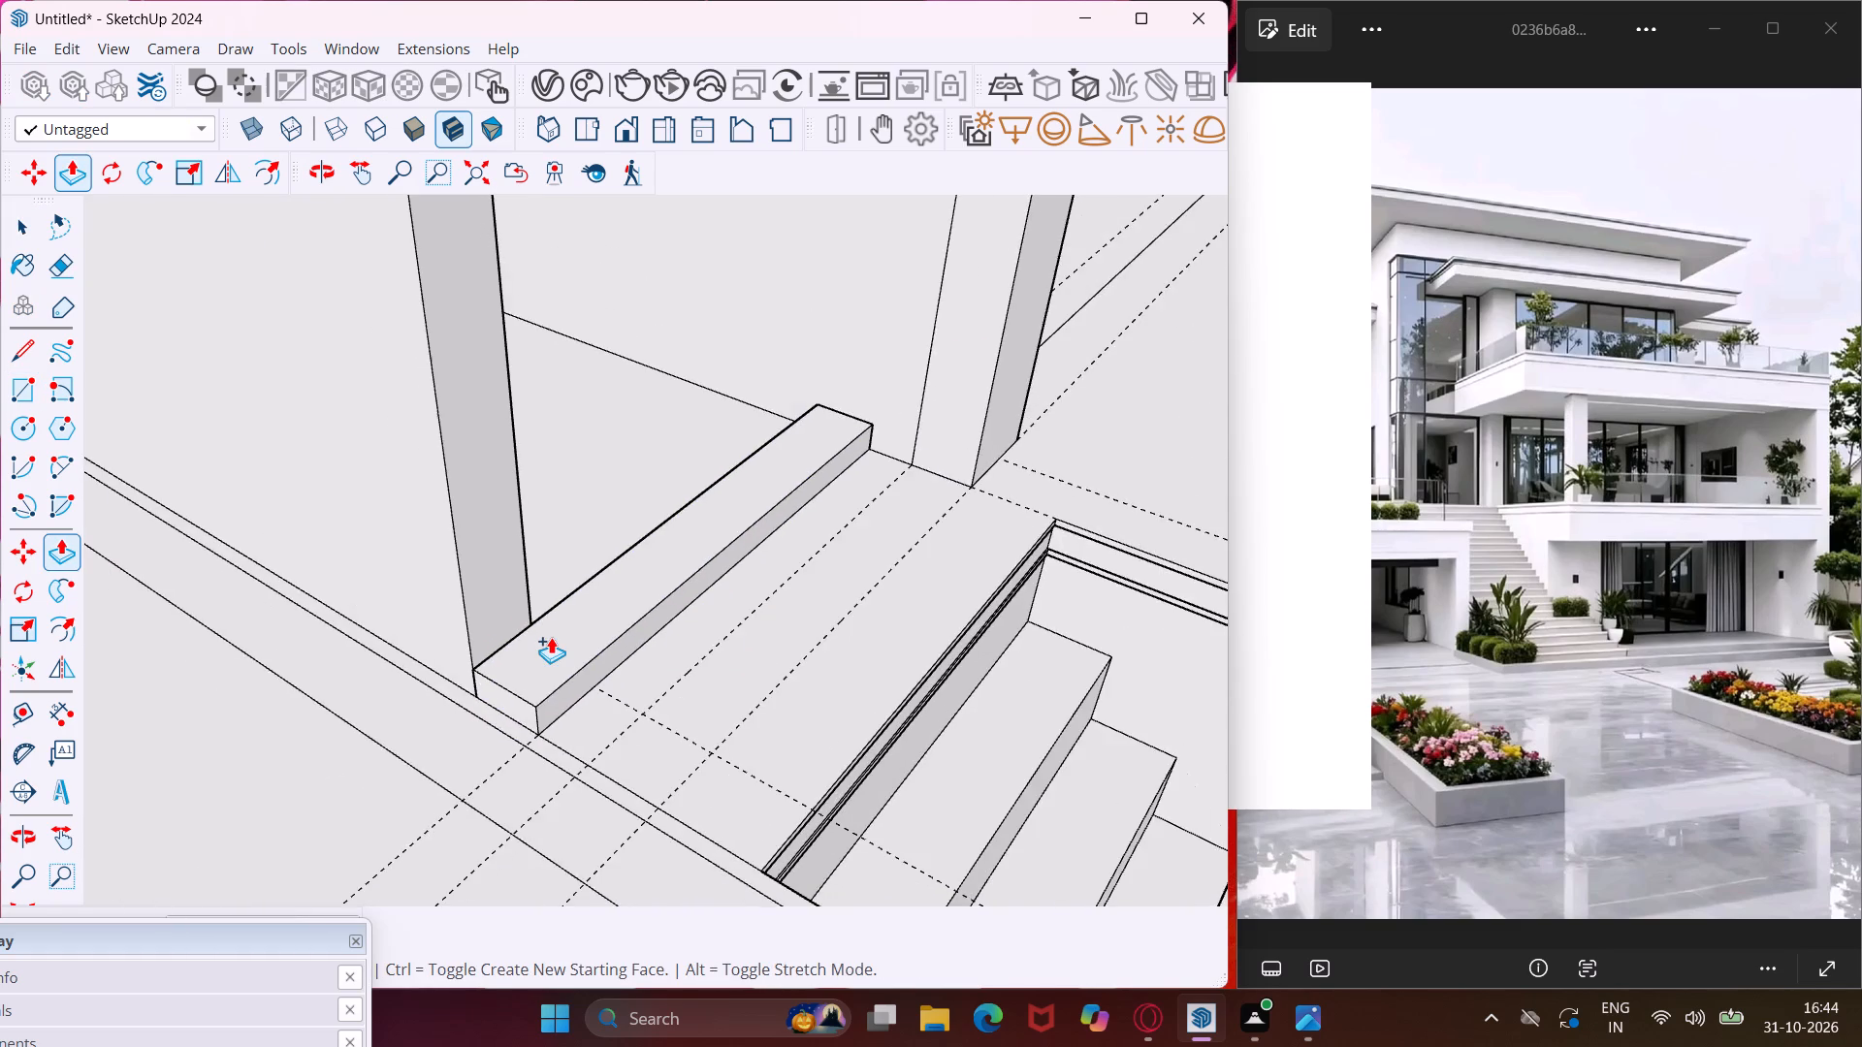
scroll(551, 637, down, 13)
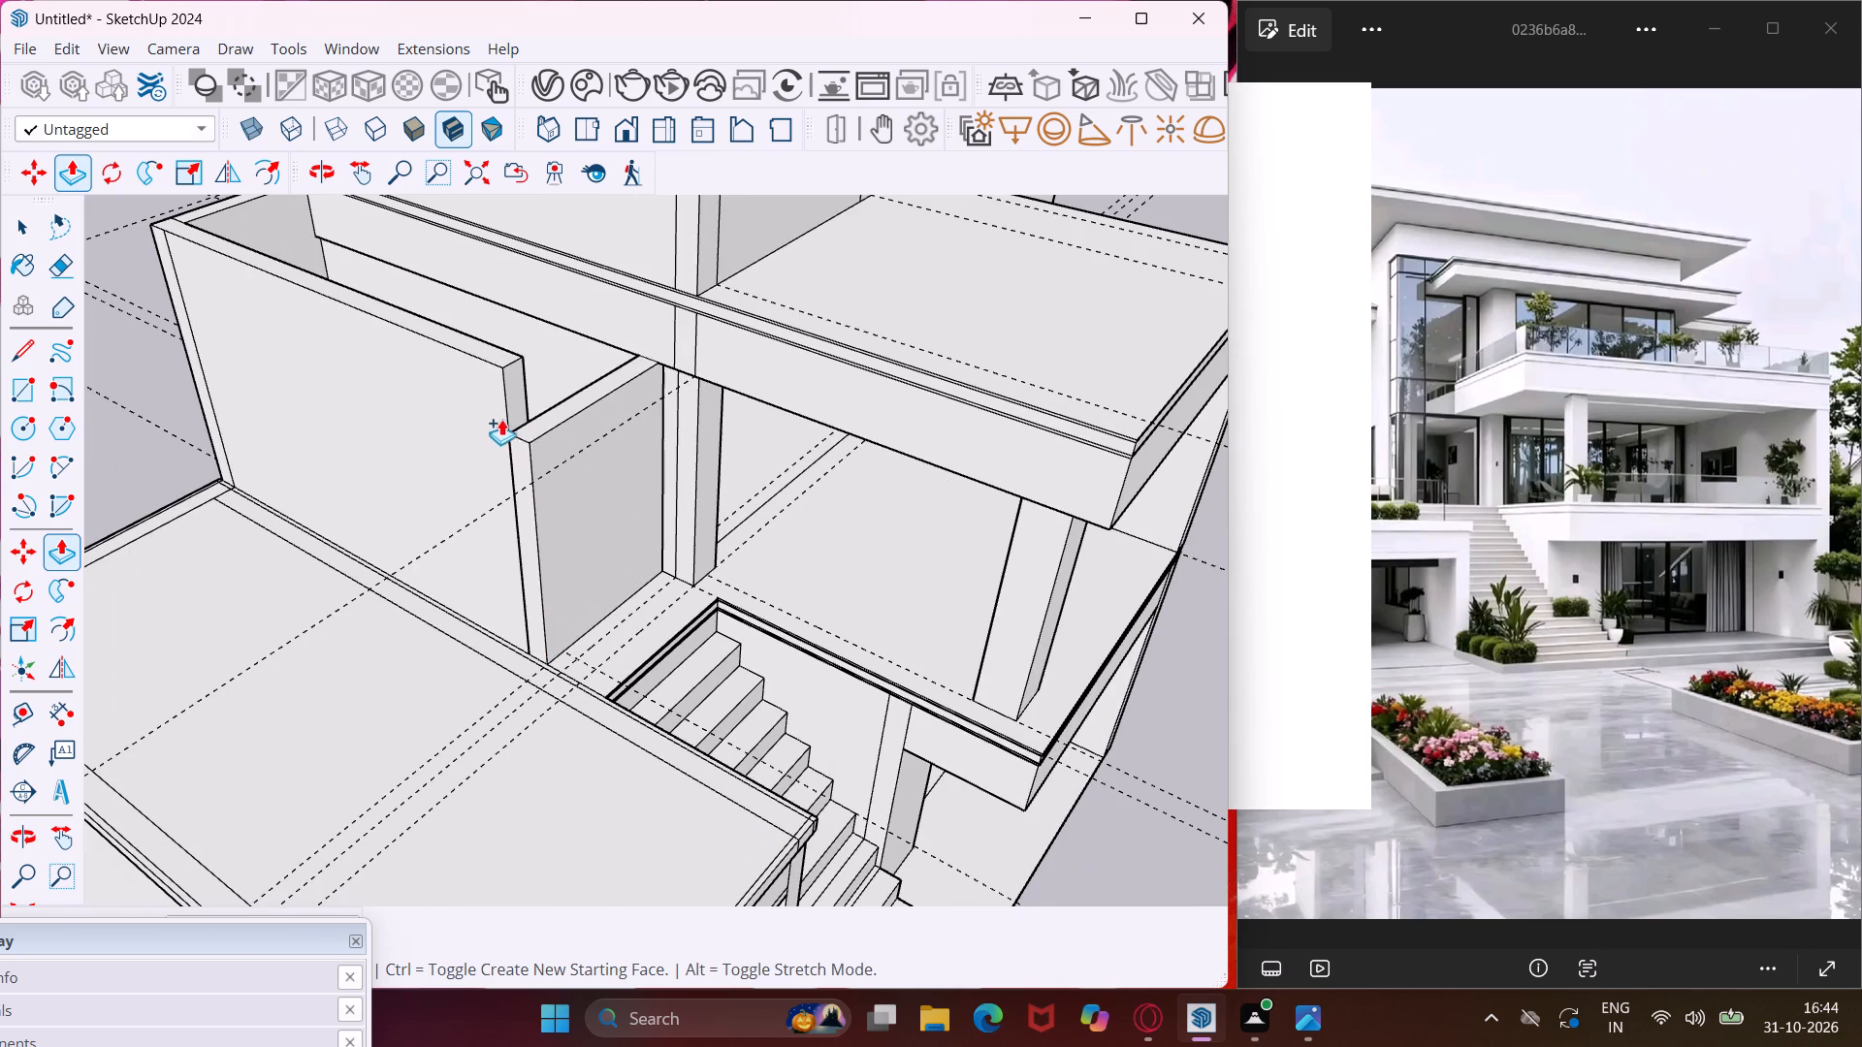
click(498, 367)
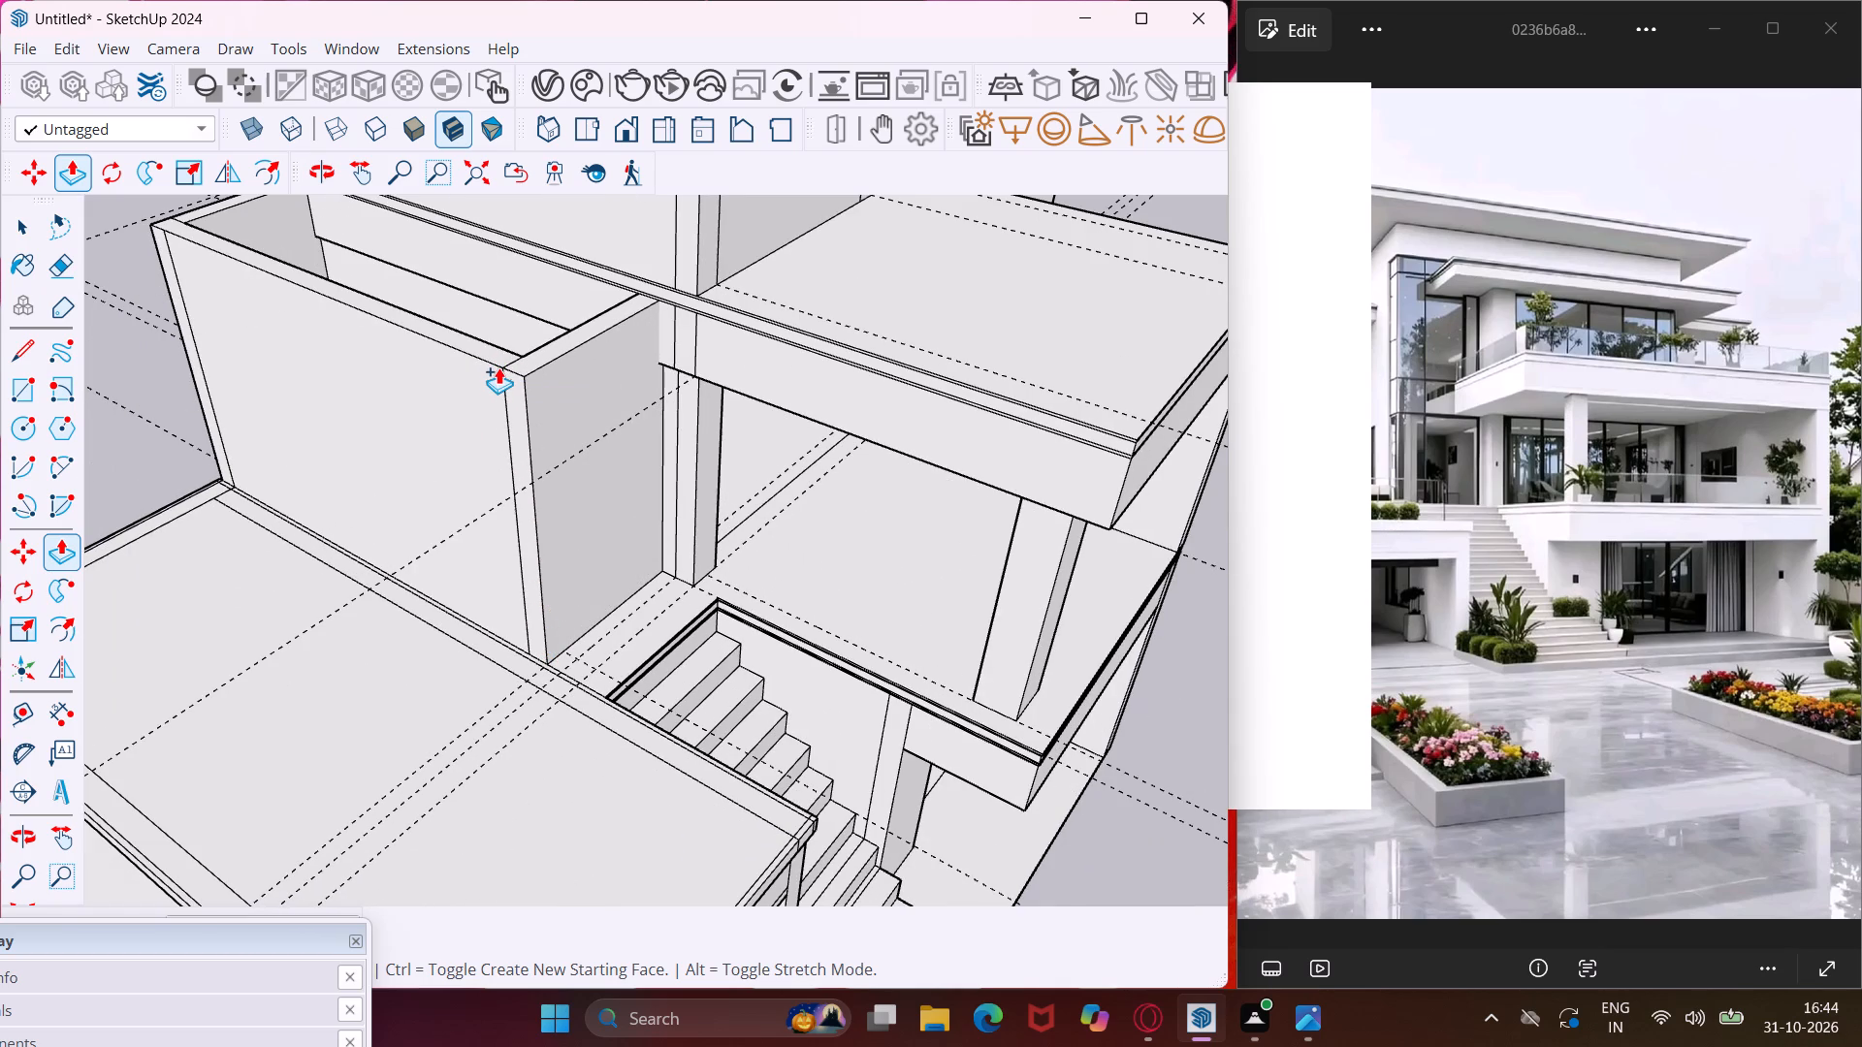
key(Escape)
key(space)
Draw a line across the new connecting wall's stair-side face, from the beam's bottom corner to the wall's outer vertical edge.
middle_drag(652, 378, 563, 312)
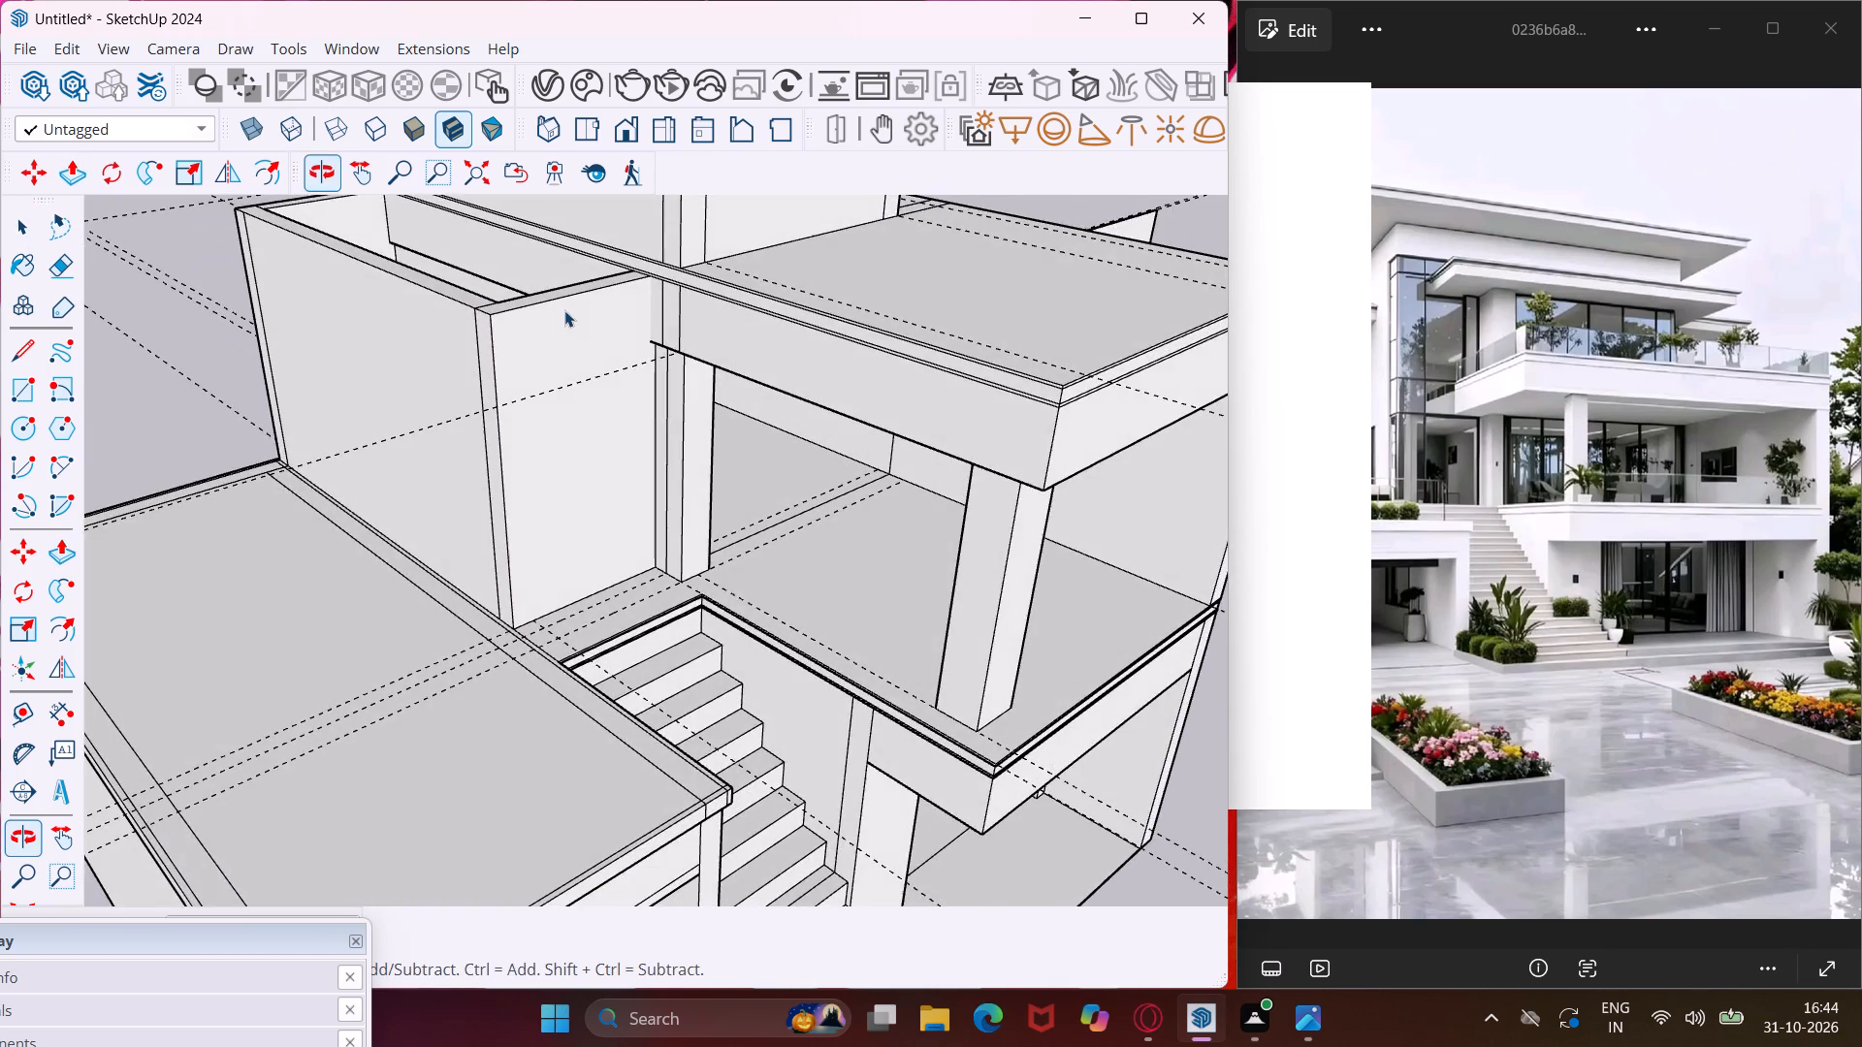
scroll(622, 349, up, 9)
middle_drag(622, 349, 598, 301)
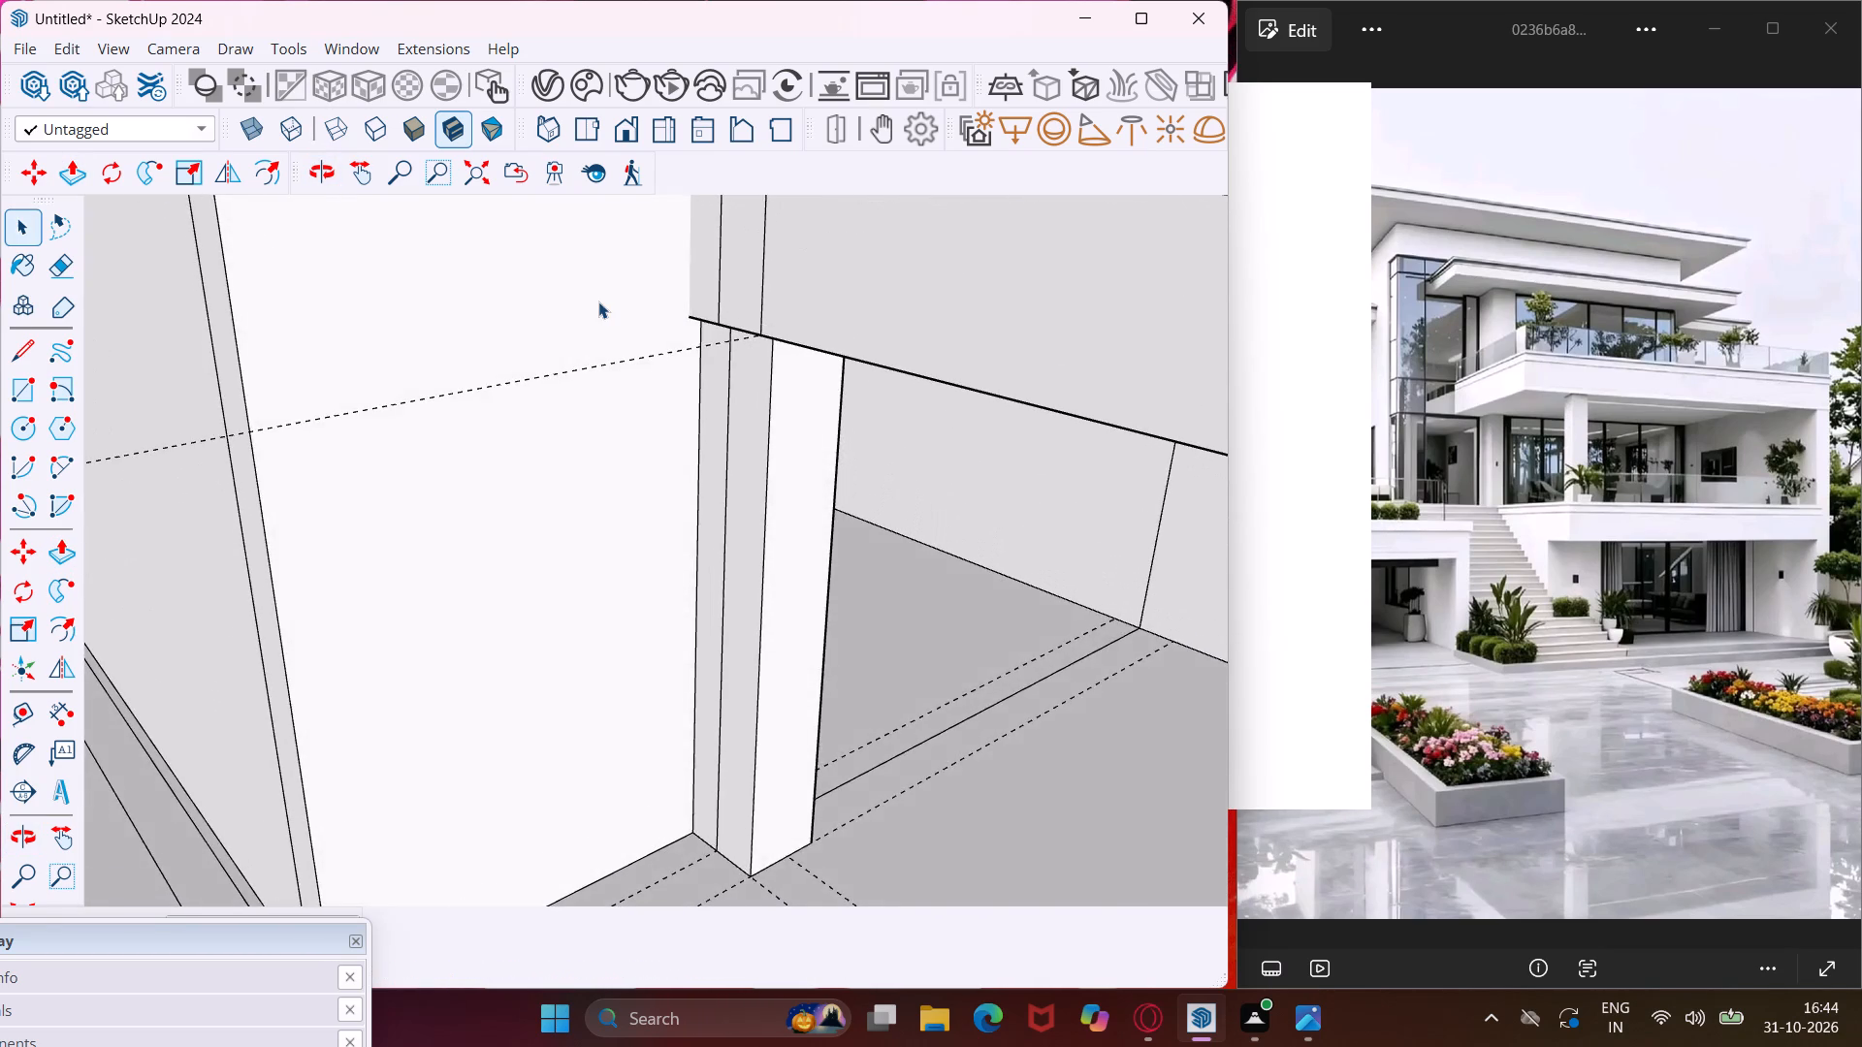
scroll(598, 301, down, 9)
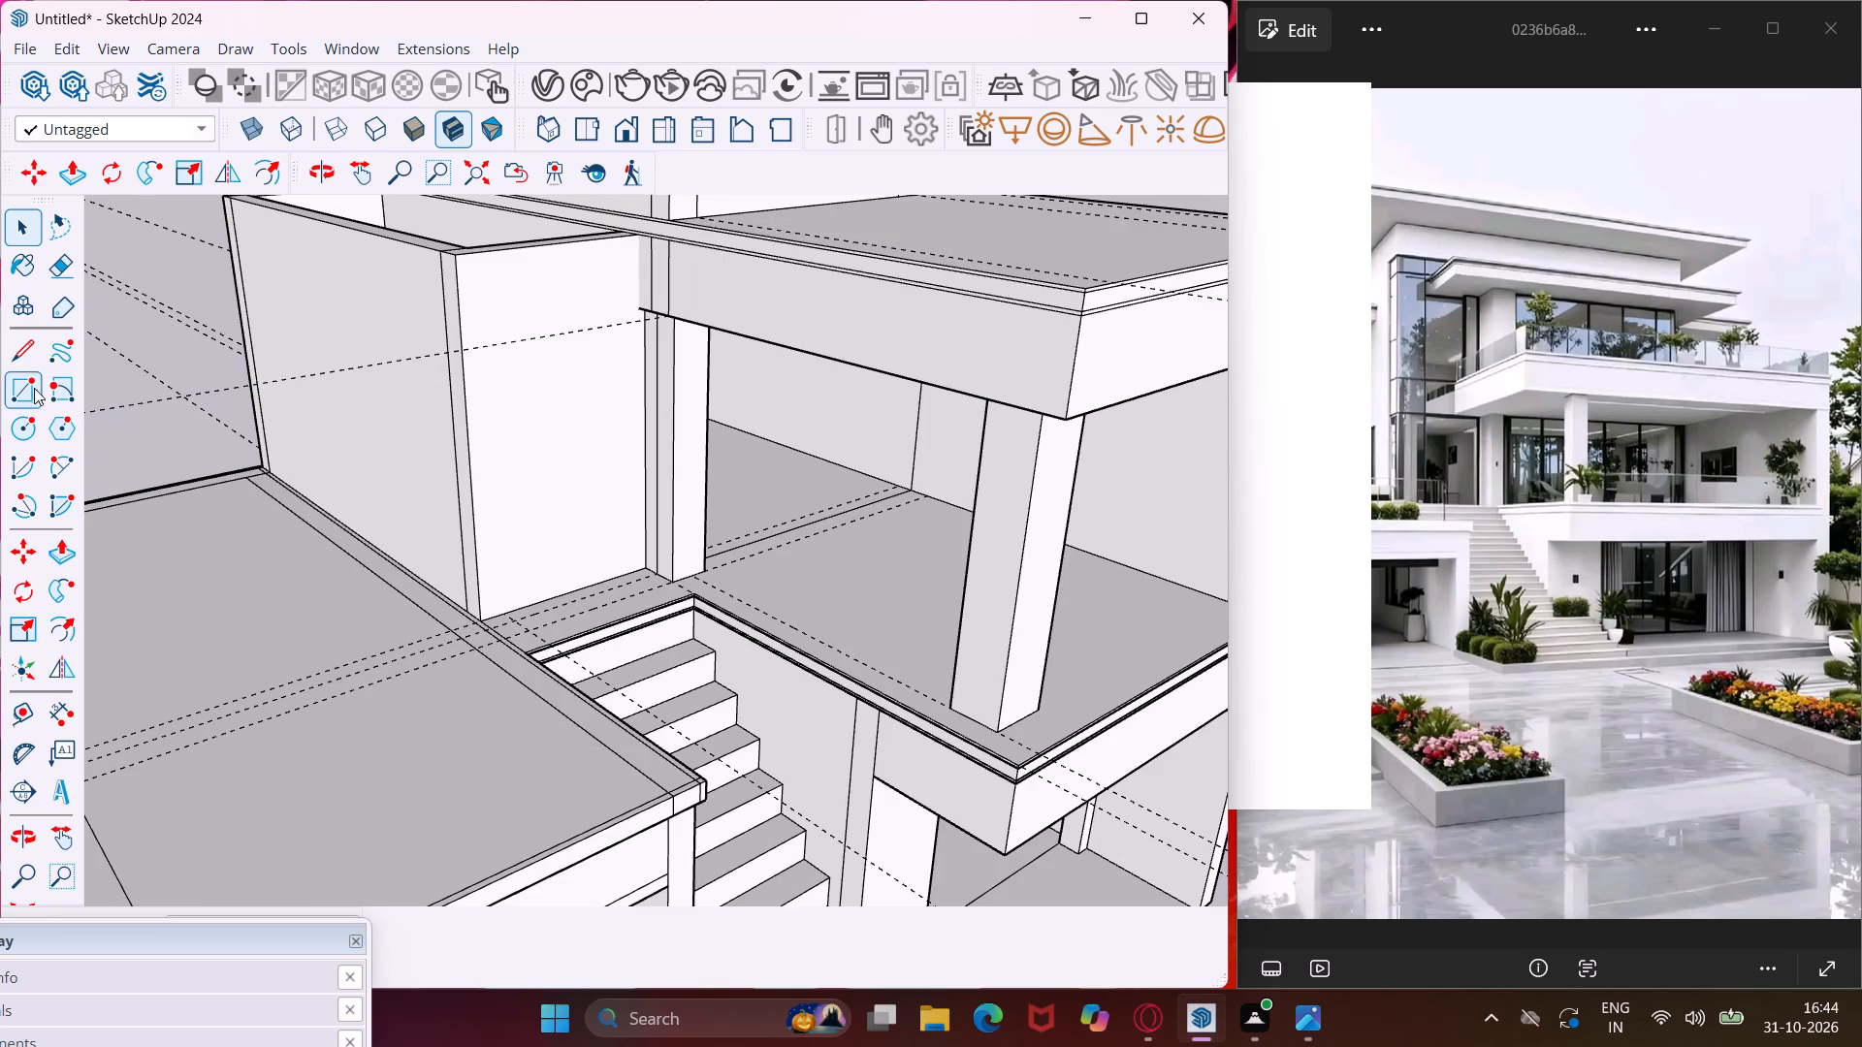
click(27, 364)
scroll(423, 405, up, 6)
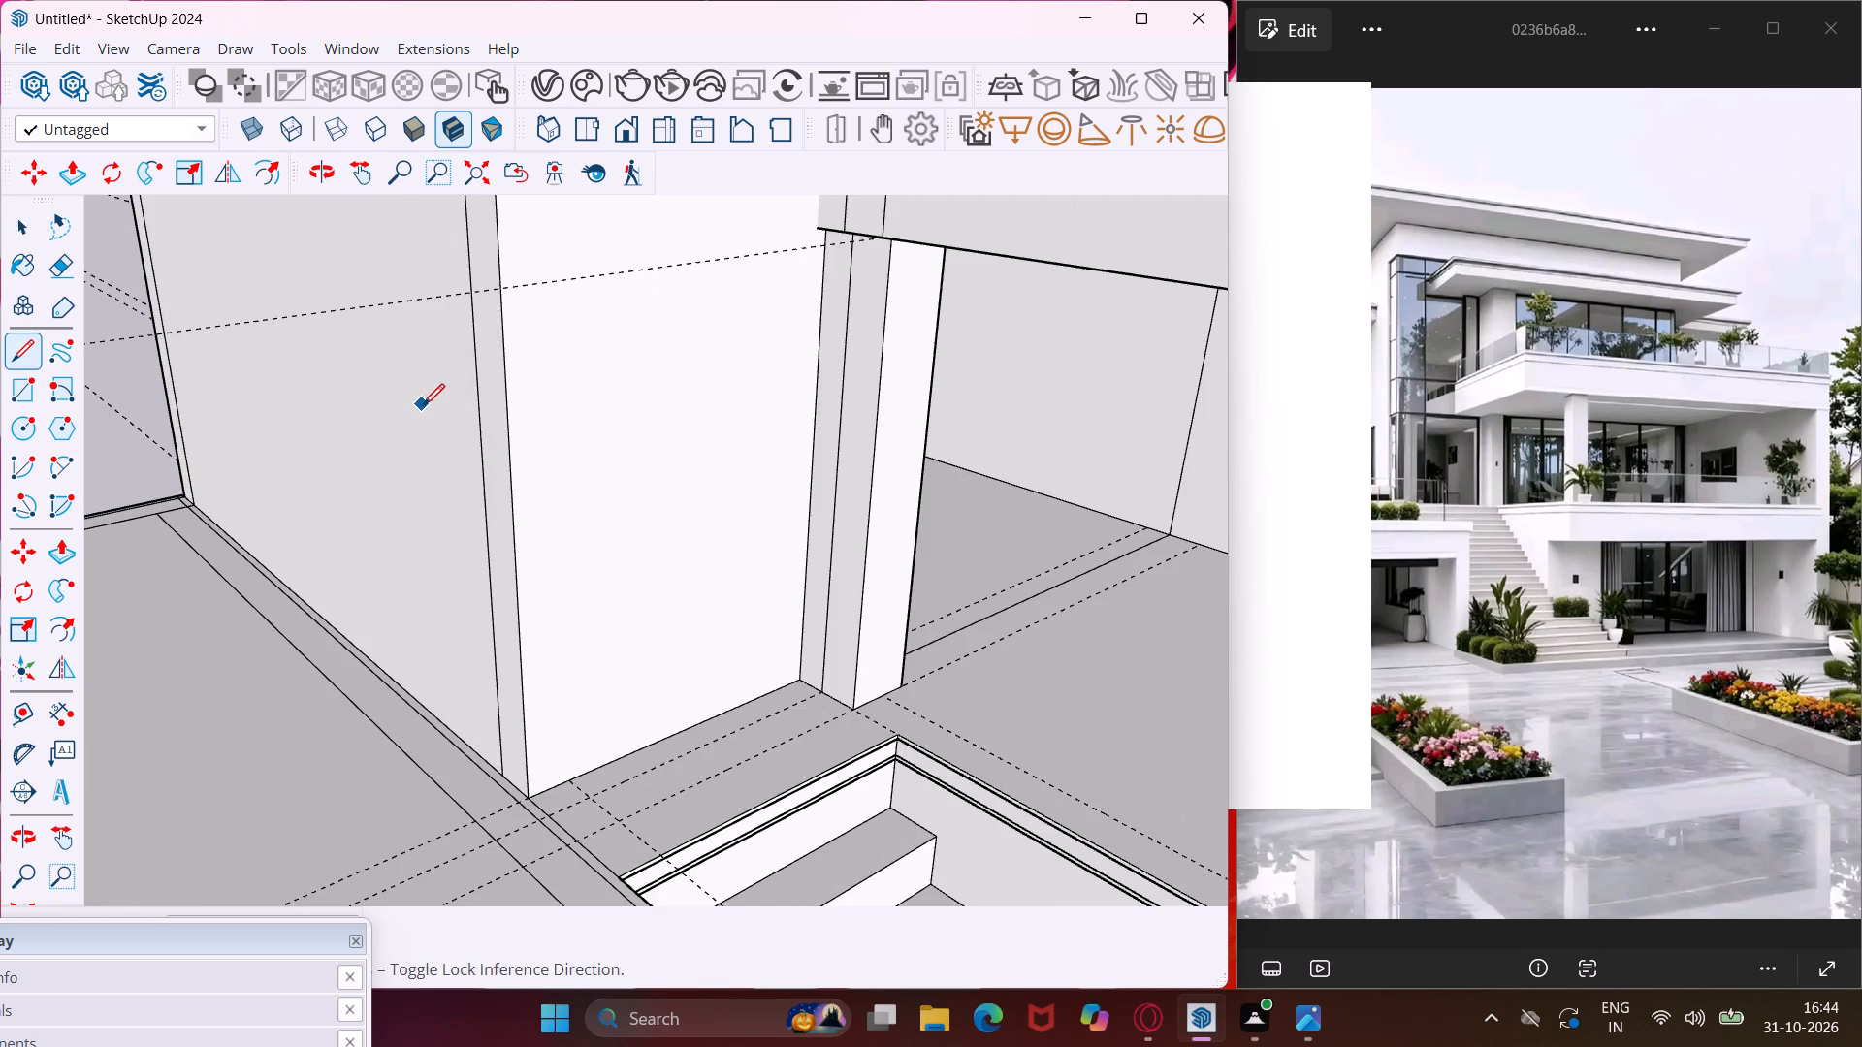
middle_drag(392, 383, 288, 305)
scroll(285, 357, down, 6)
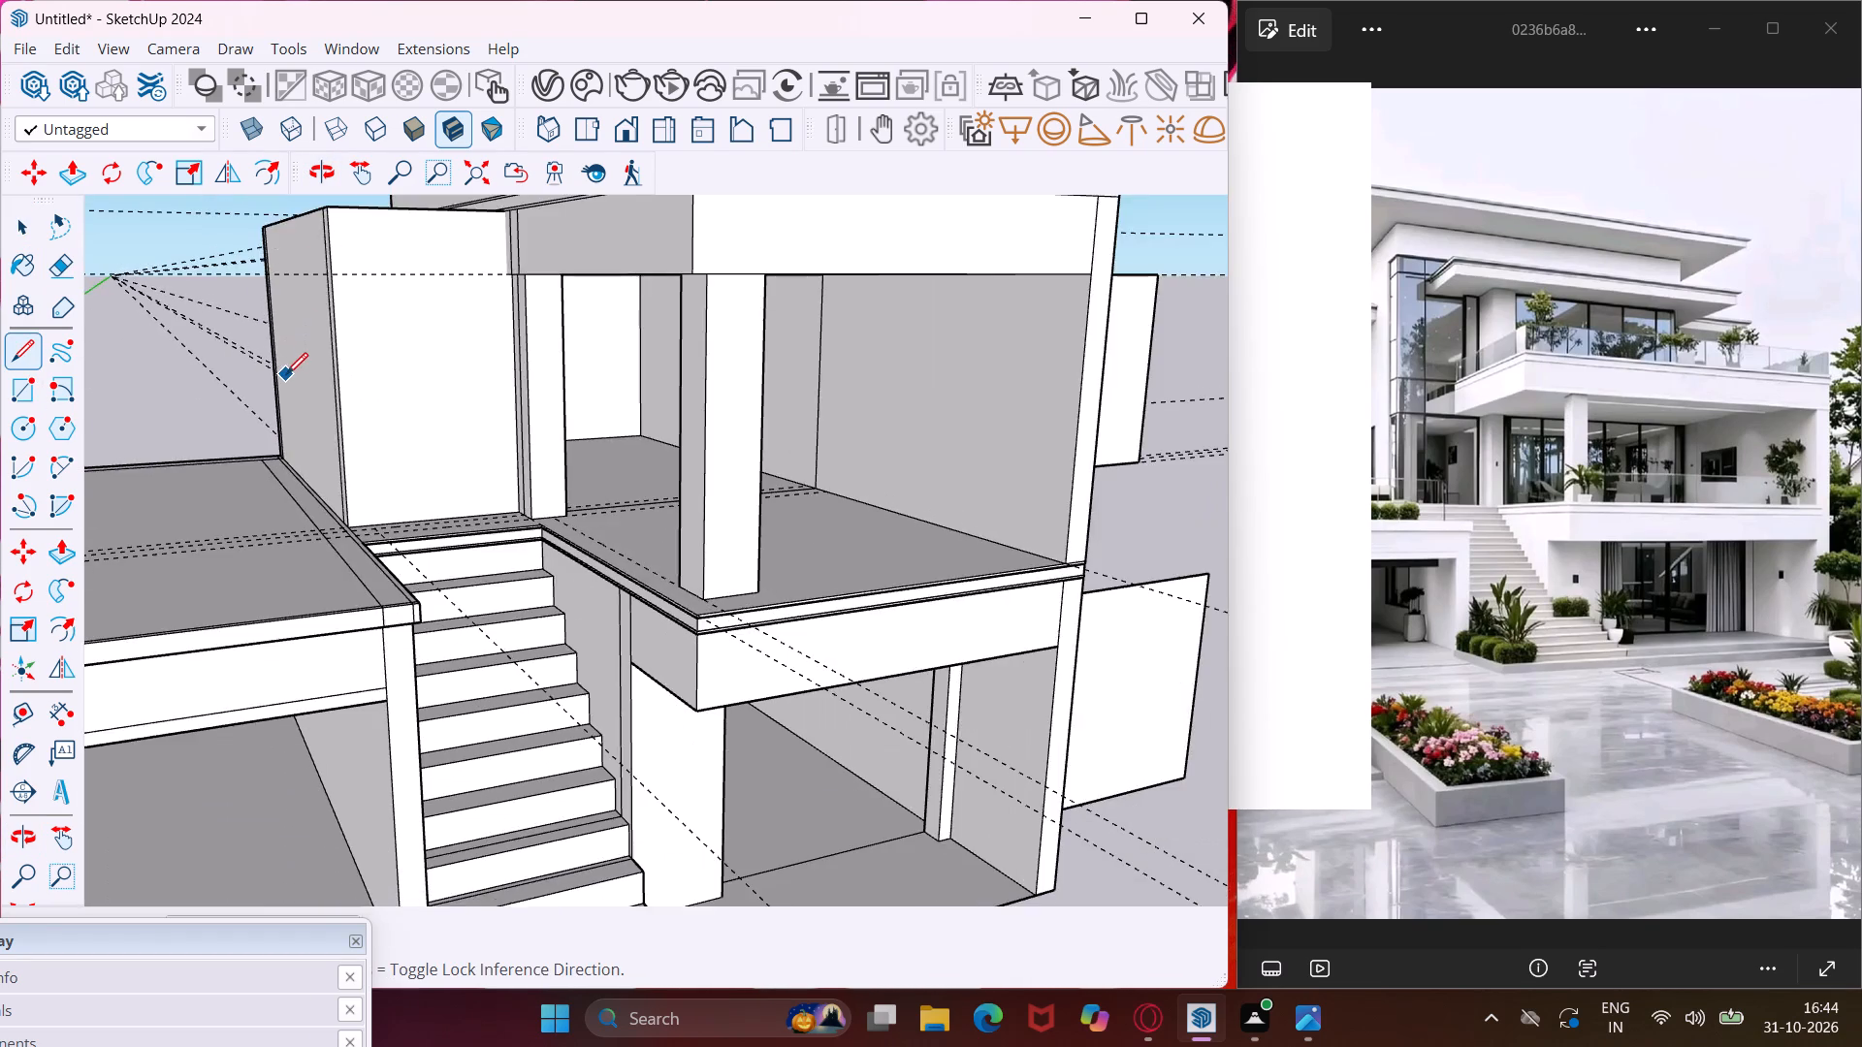
scroll(286, 374, down, 3)
middle_drag(322, 352, 305, 280)
scroll(368, 302, up, 11)
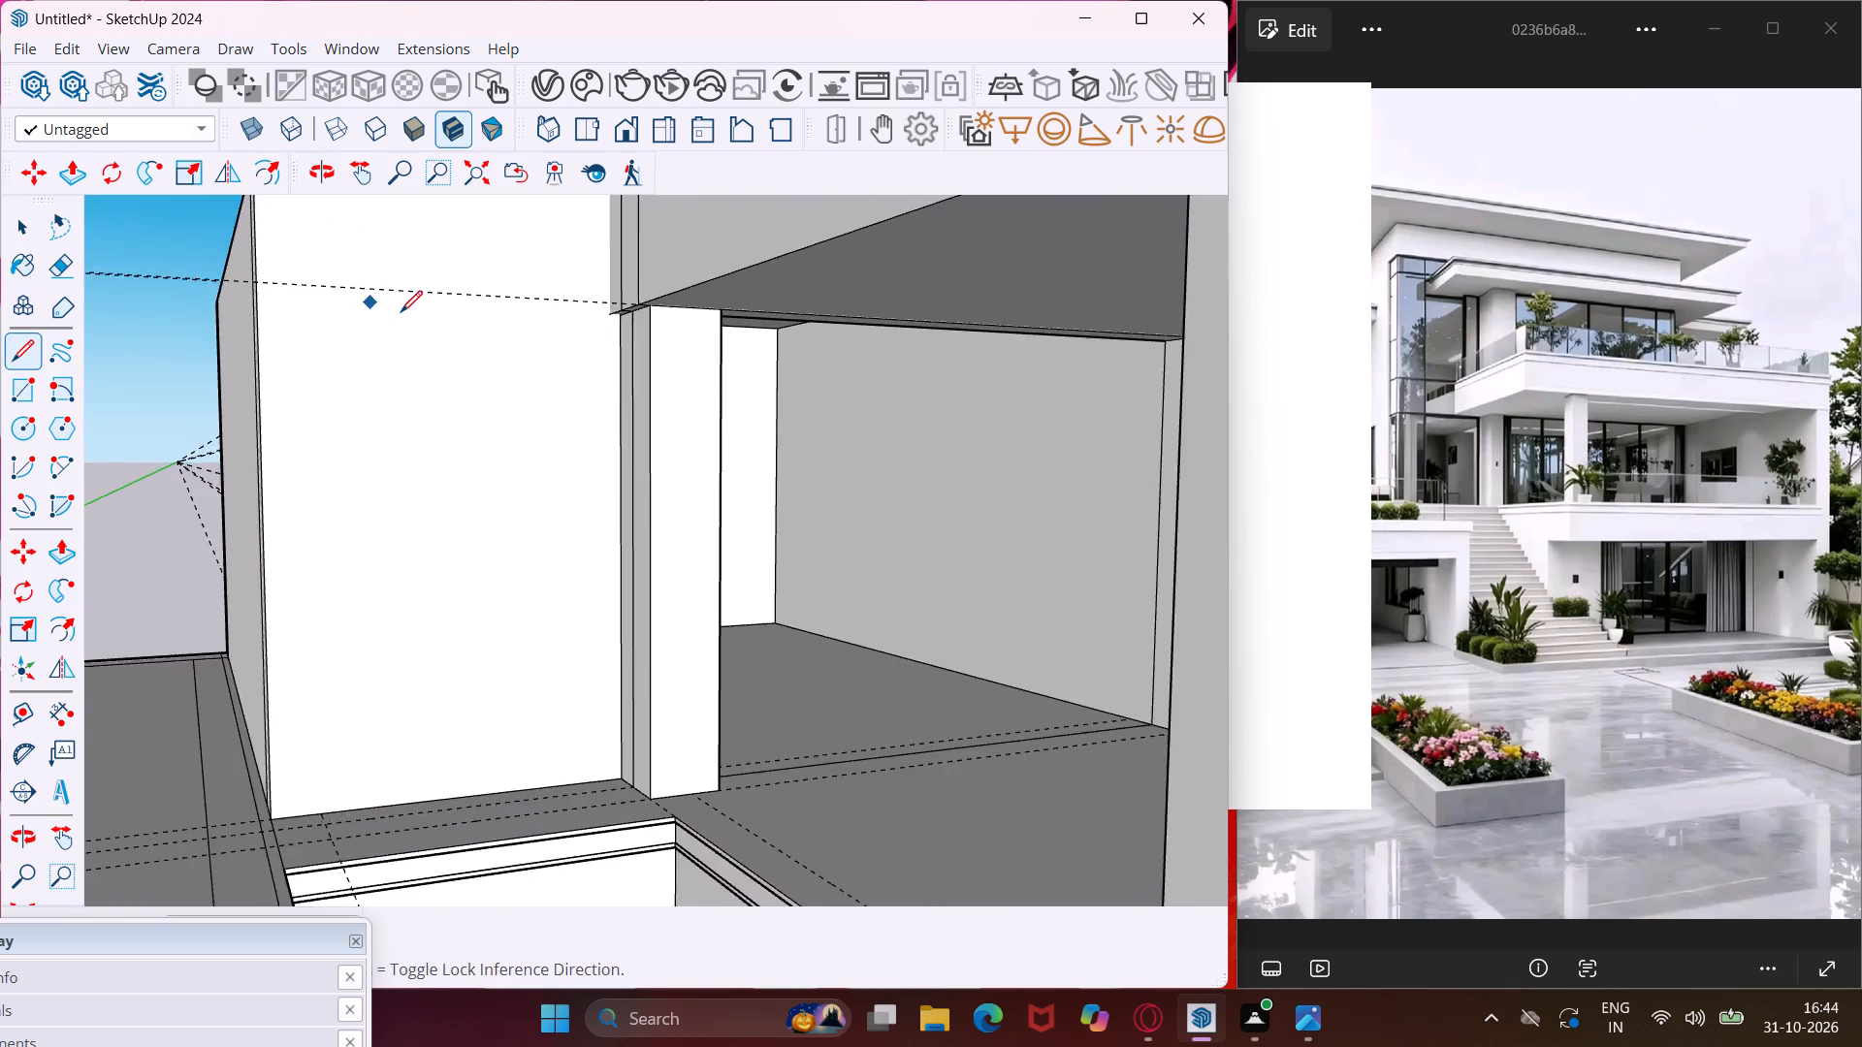
scroll(401, 312, up, 5)
middle_drag(401, 312, 354, 249)
scroll(752, 333, up, 5)
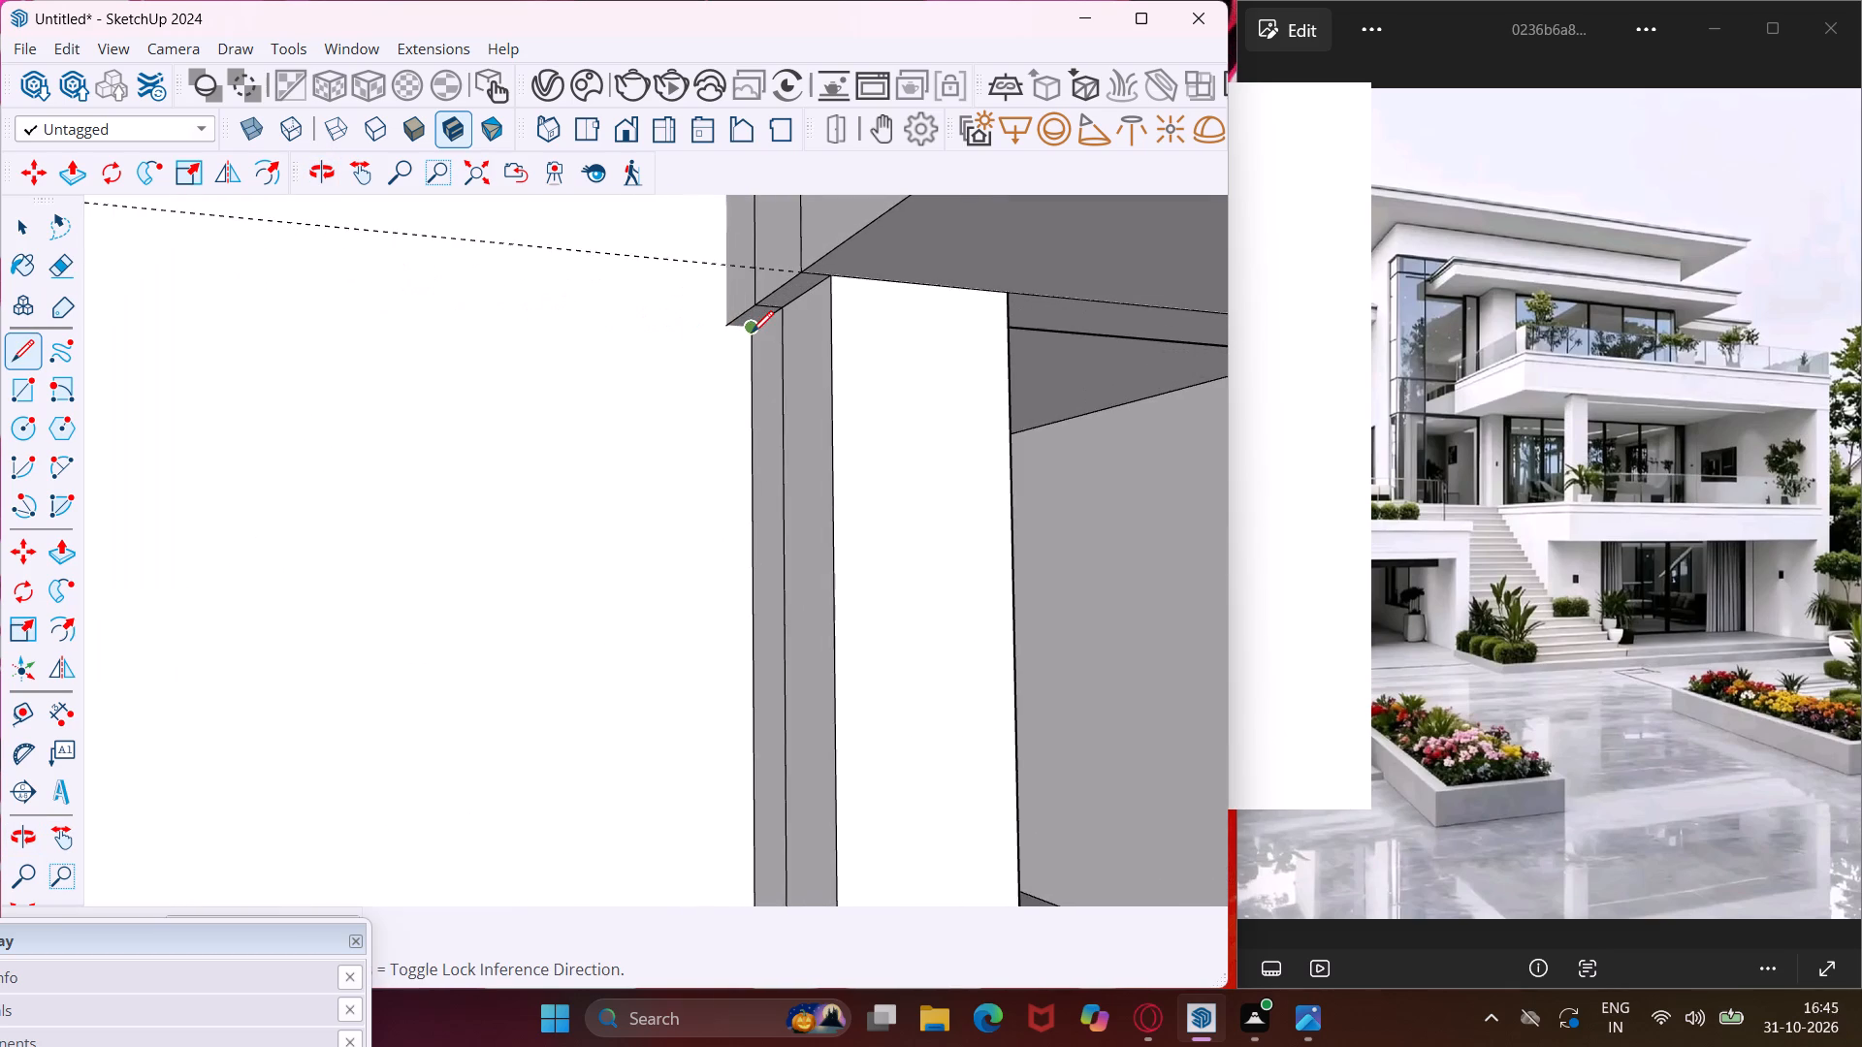
scroll(752, 333, up, 3)
click(748, 328)
scroll(598, 351, down, 10)
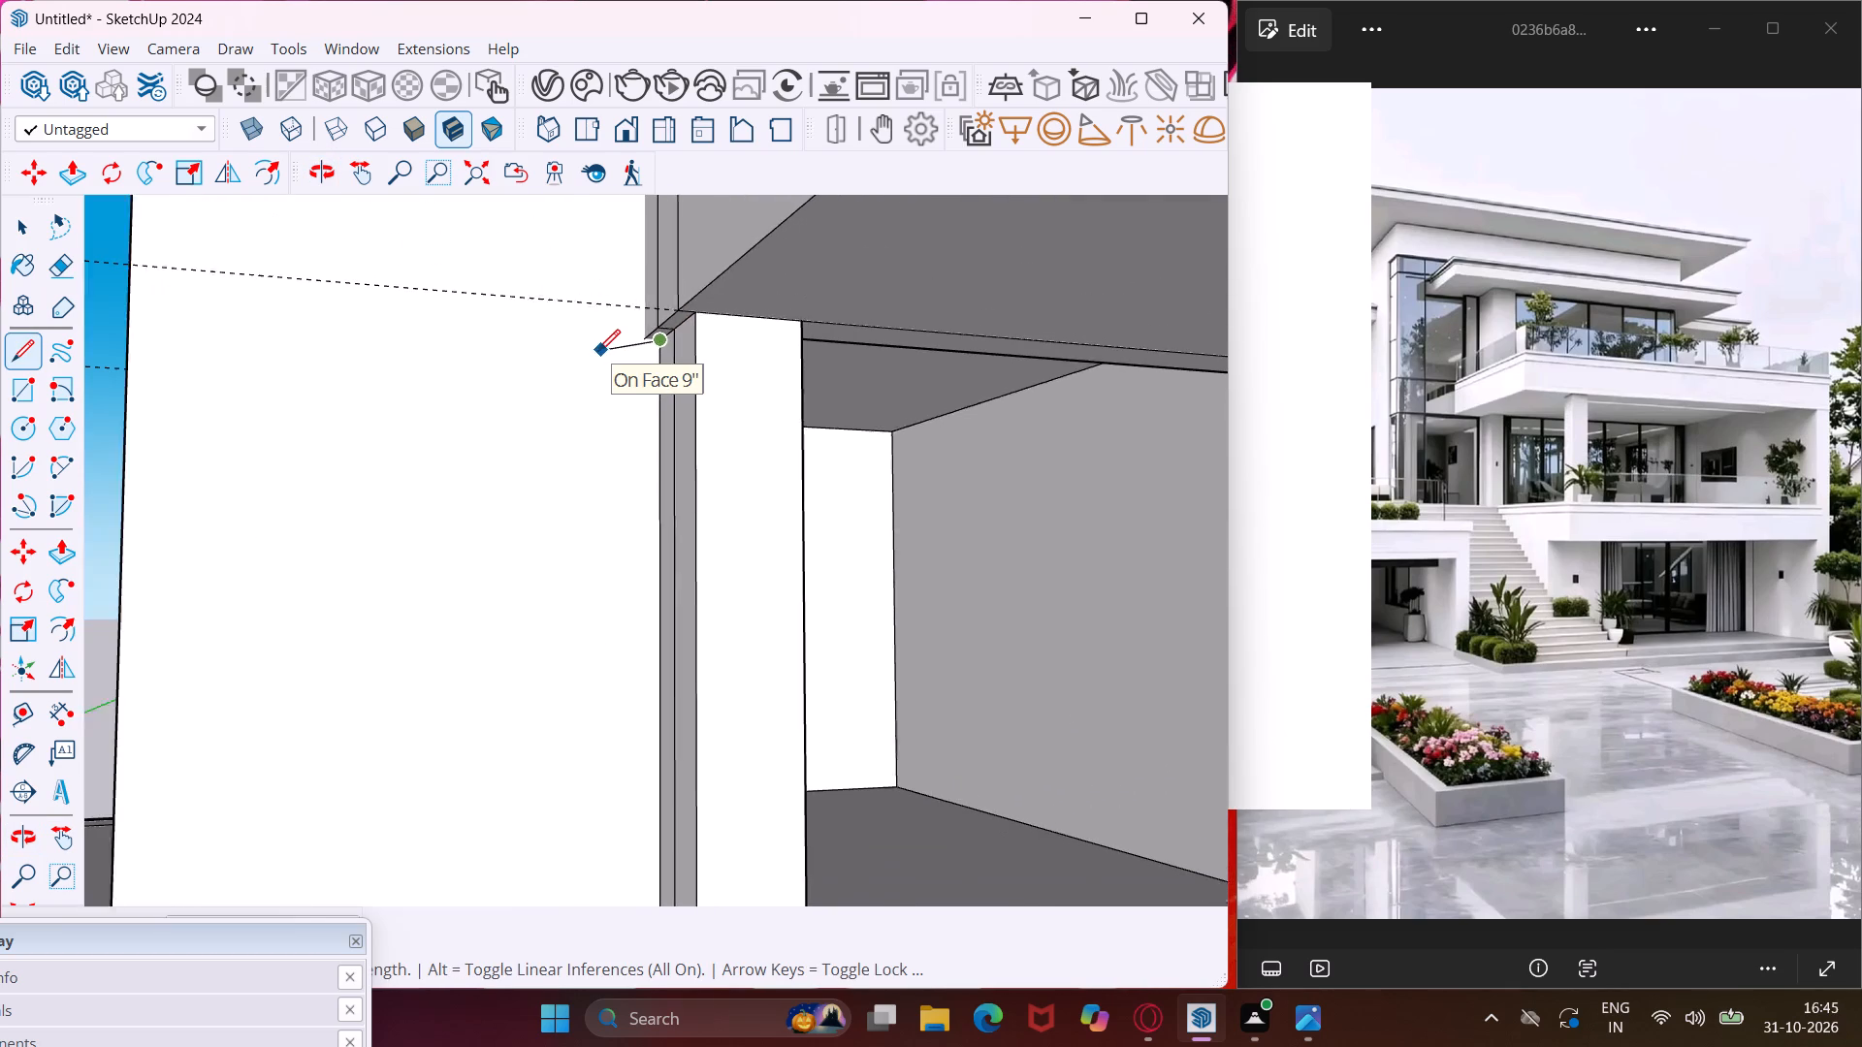
scroll(598, 351, down, 2)
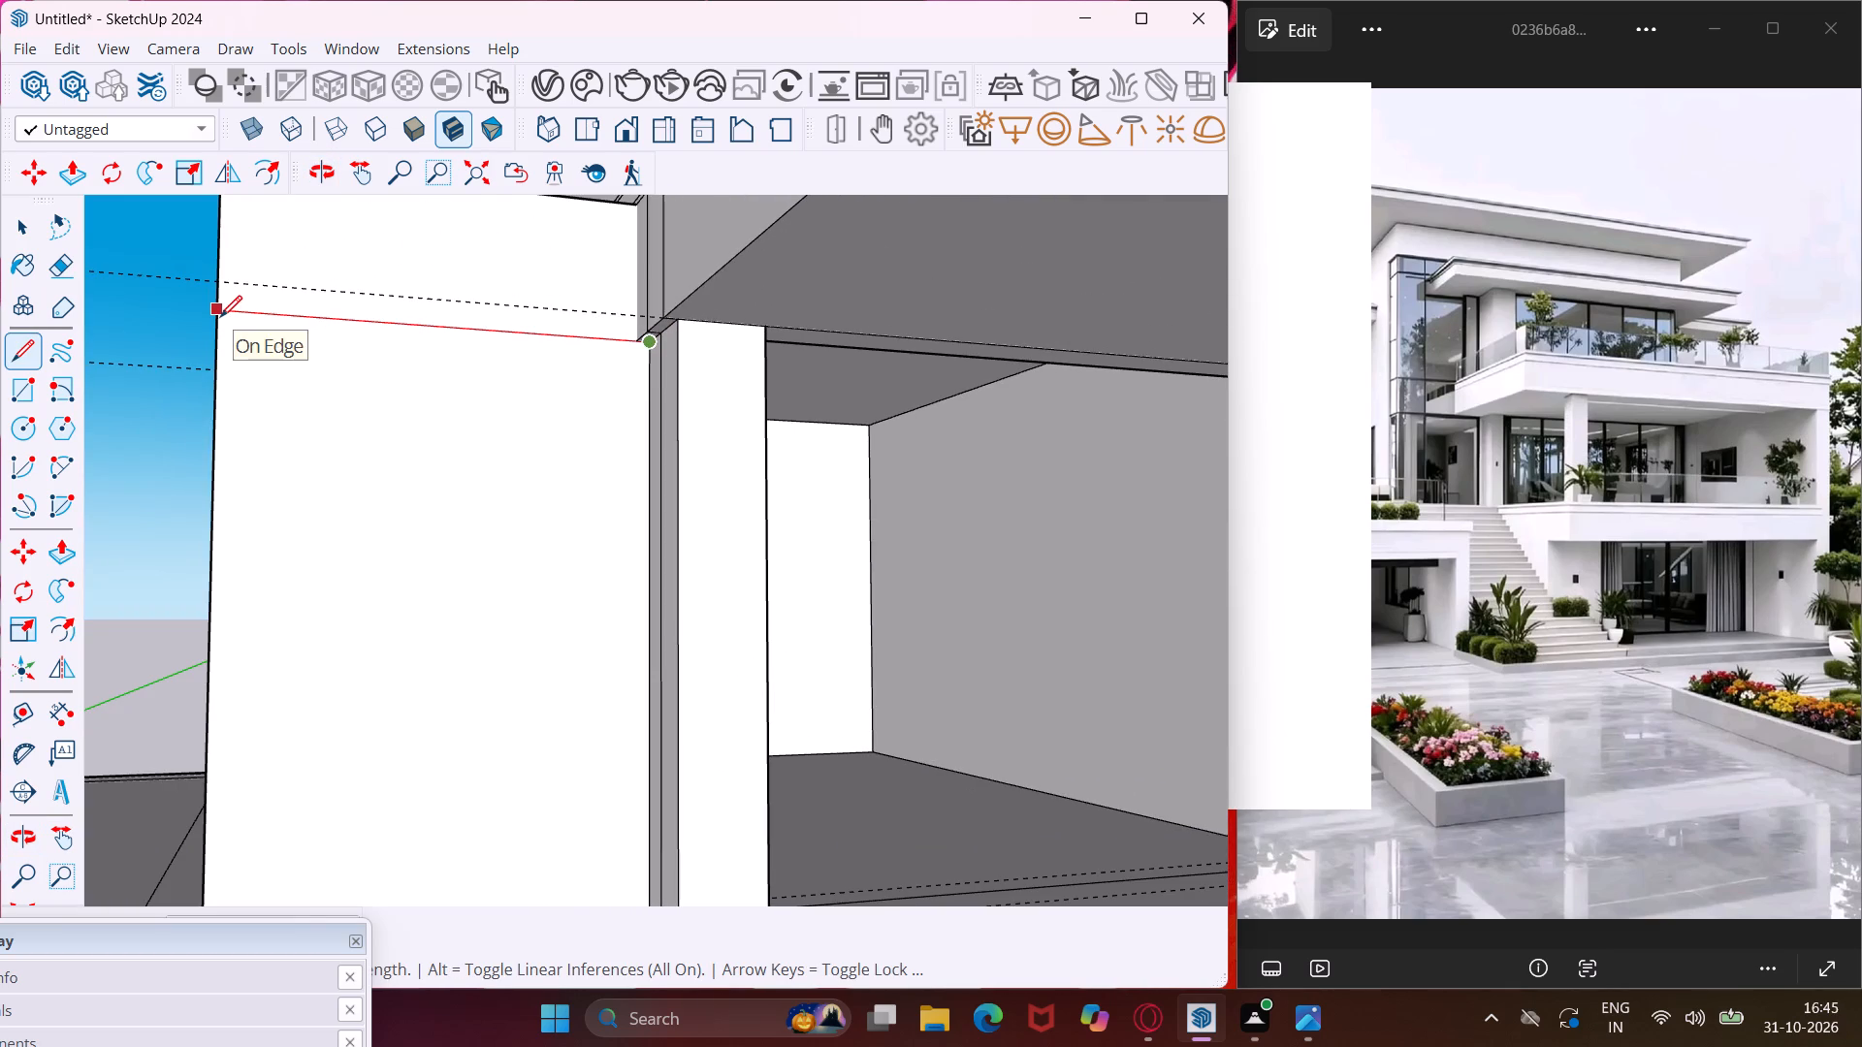
click(220, 317)
key(Escape)
key(space)
Continue the stair-side line around the wall's corner, horizontally onto the outer face and down to its bottom edge, outlining a tall corner panel.
scroll(284, 370, down, 4)
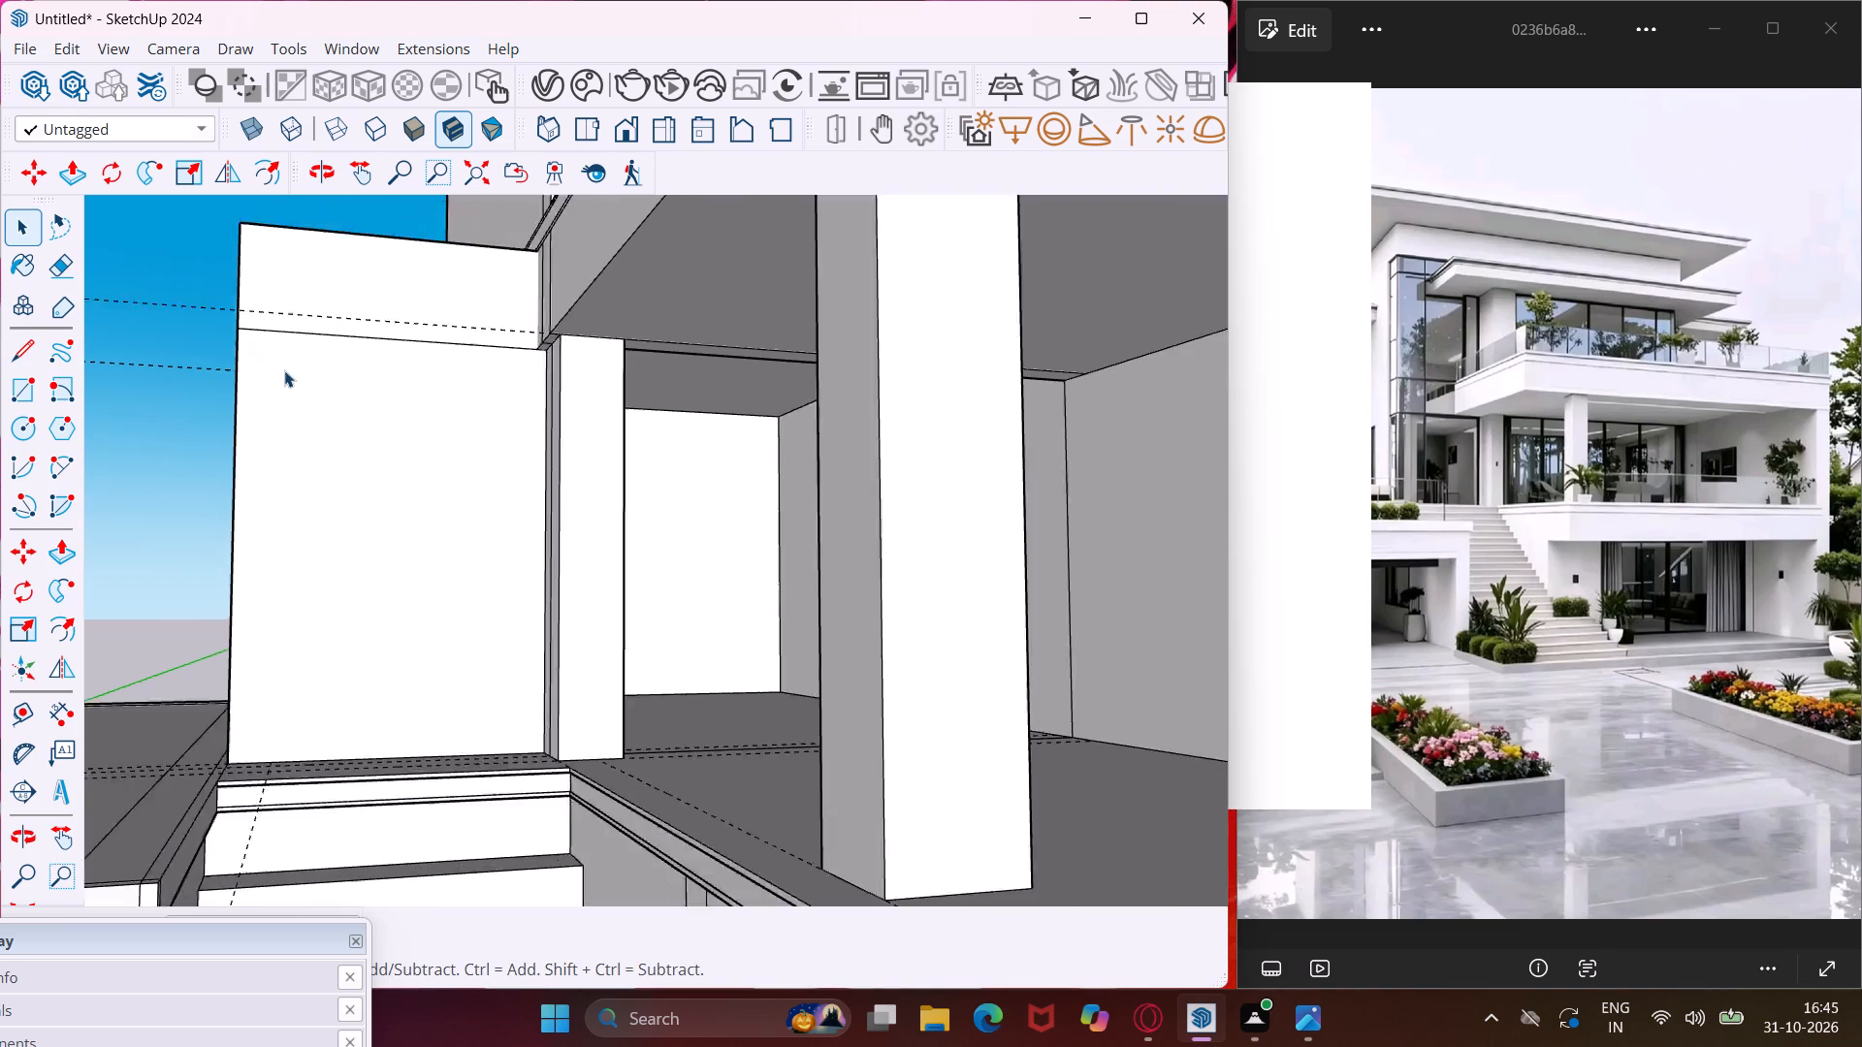
scroll(284, 370, down, 2)
middle_drag(284, 370, 660, 524)
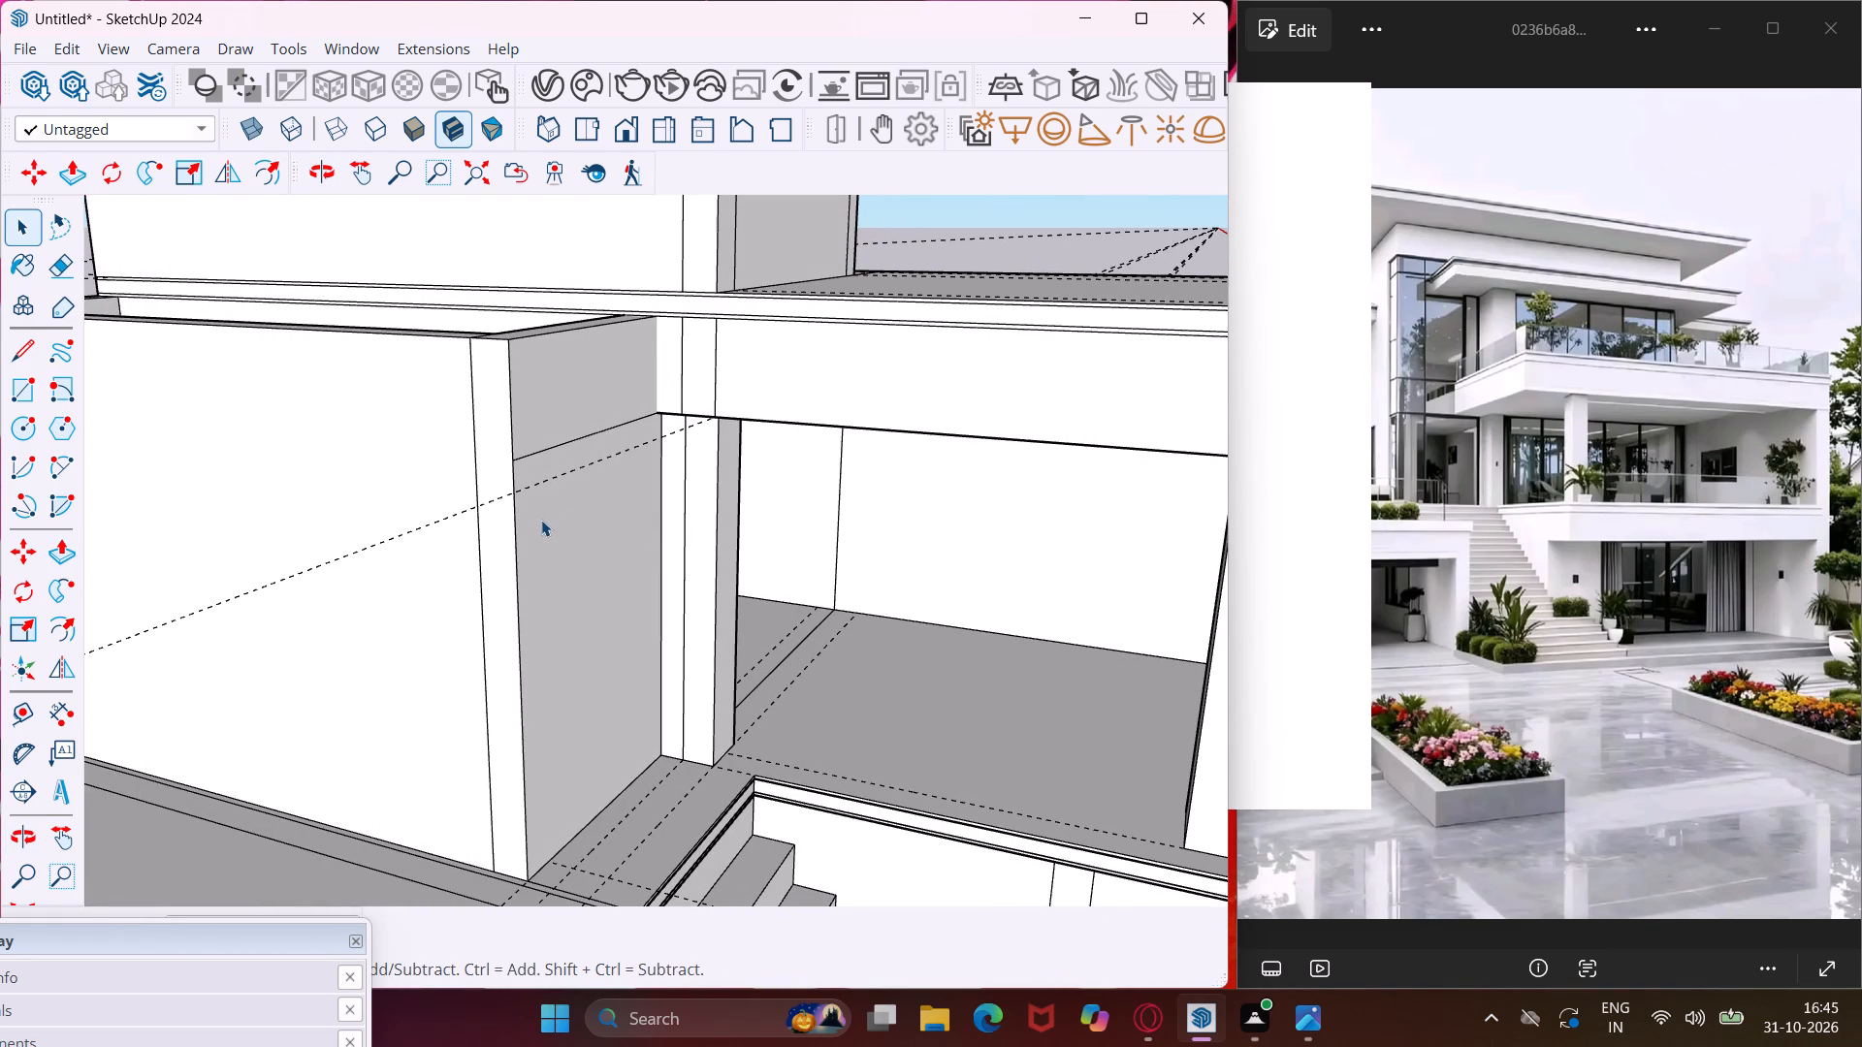
middle_drag(541, 520, 757, 535)
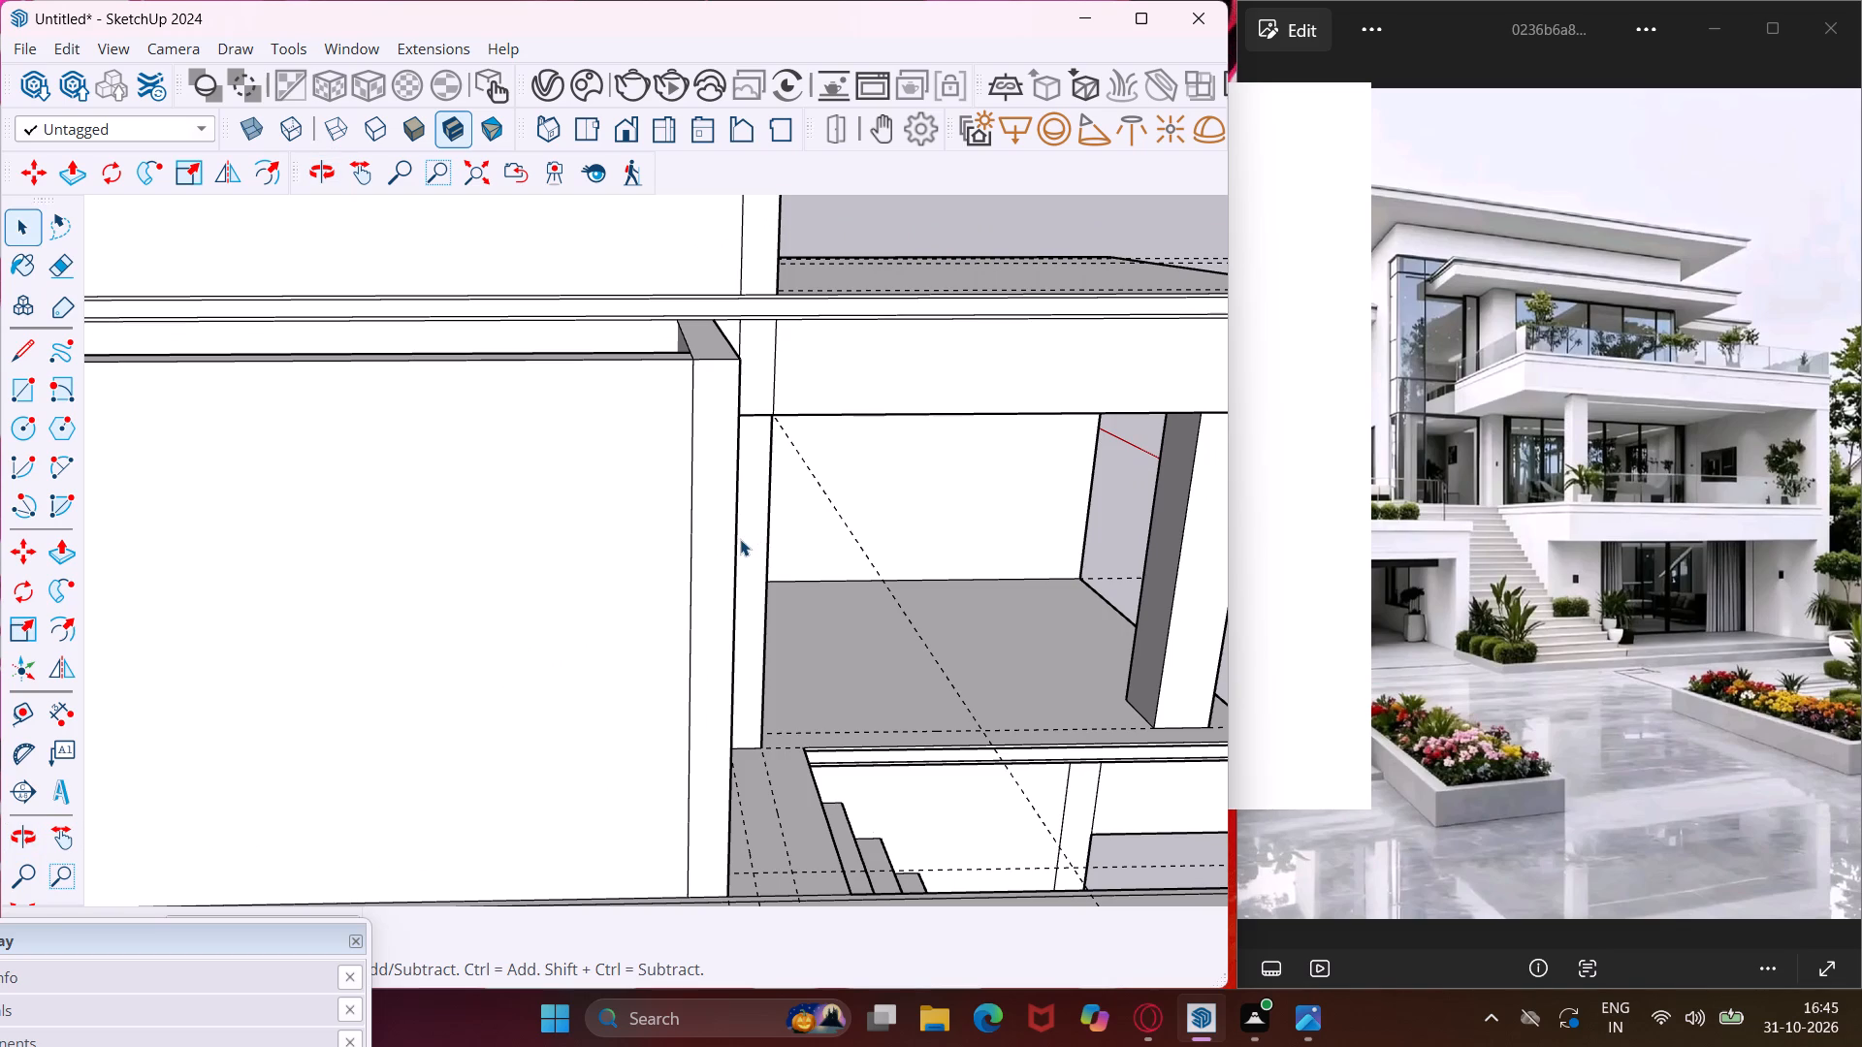
click(16, 358)
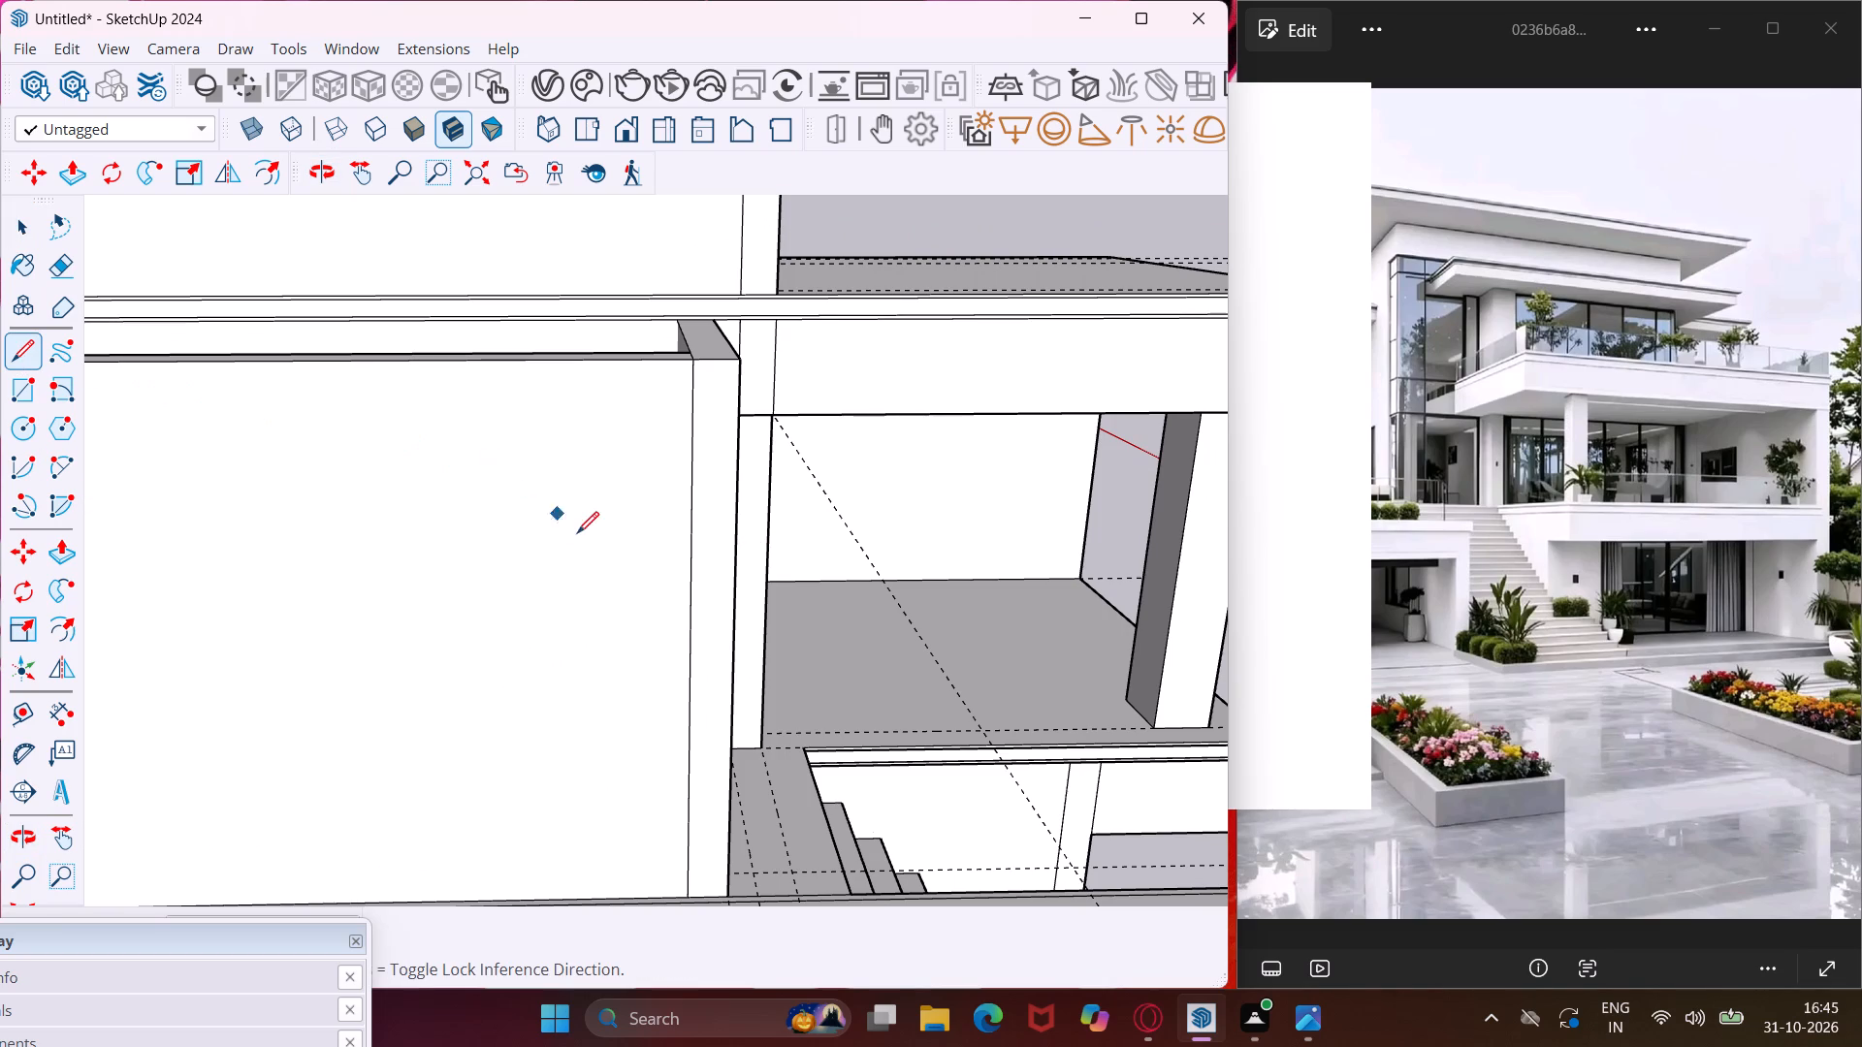
middle_drag(577, 533, 470, 513)
scroll(592, 474, up, 6)
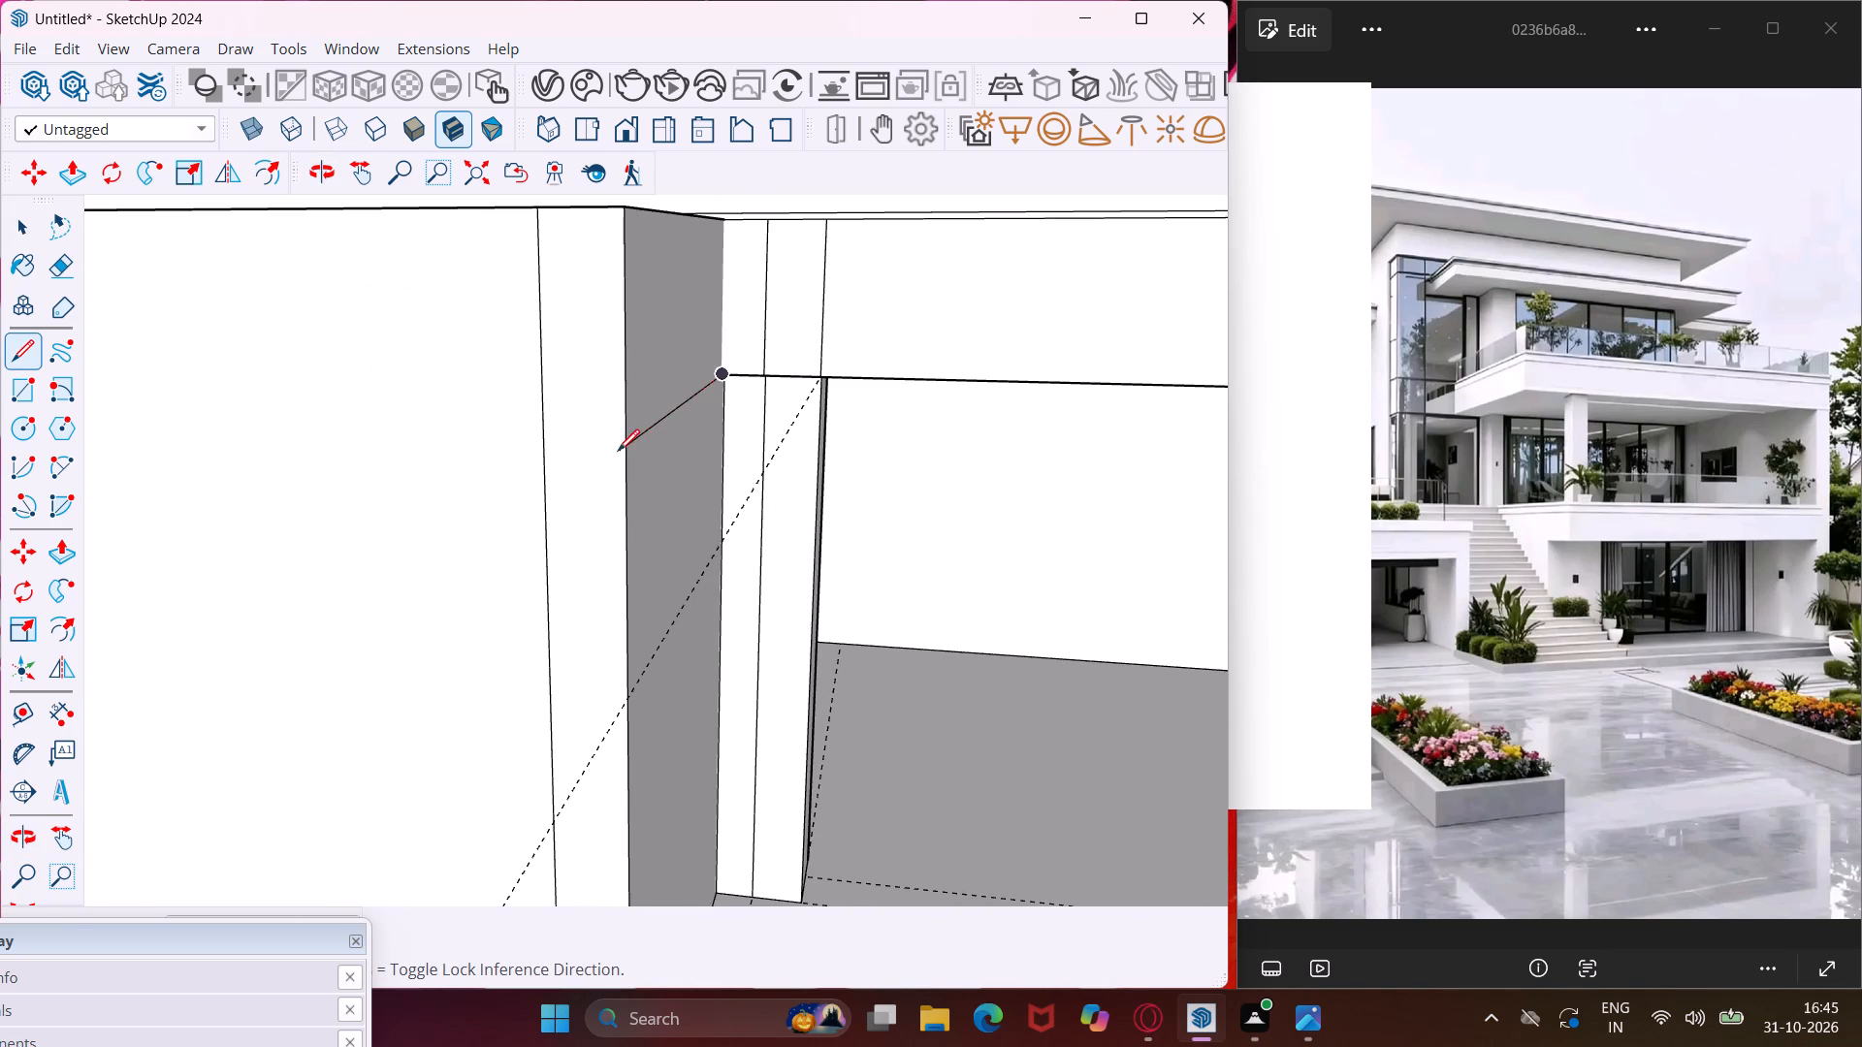
click(627, 444)
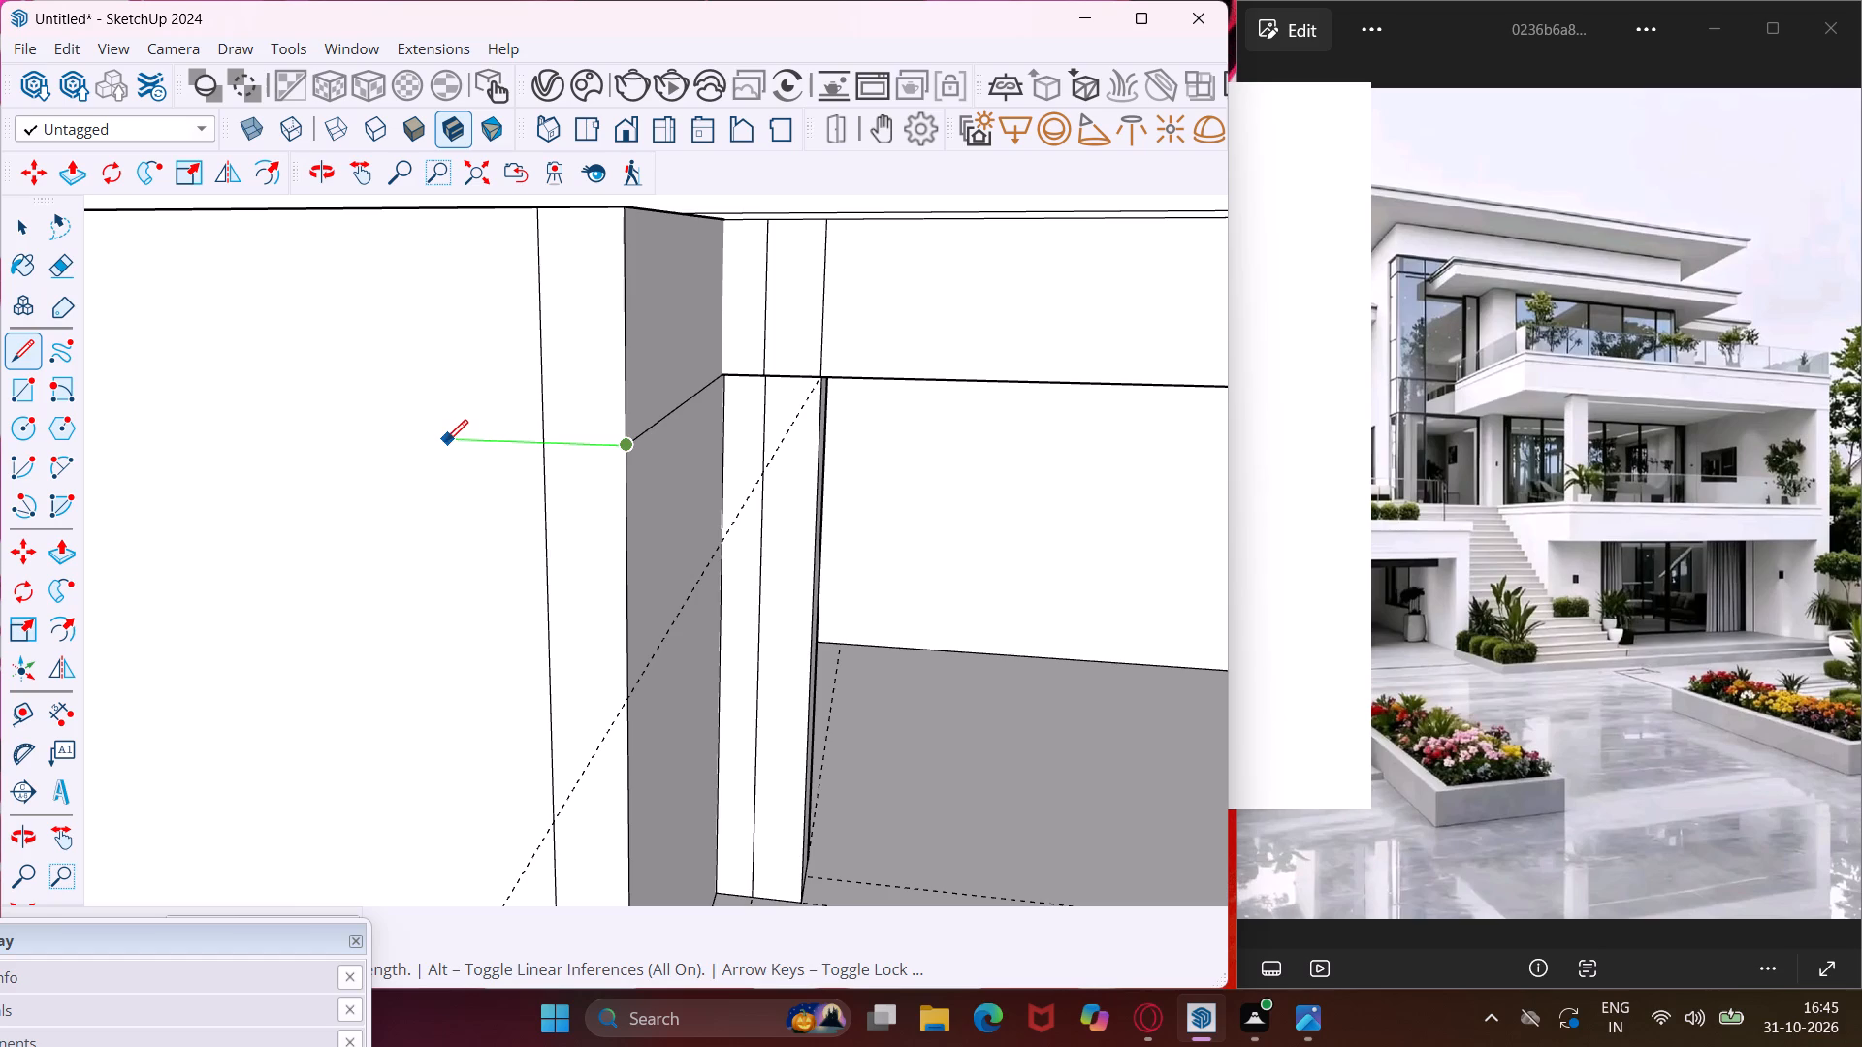
click(441, 441)
scroll(436, 446, down, 8)
scroll(485, 819, up, 2)
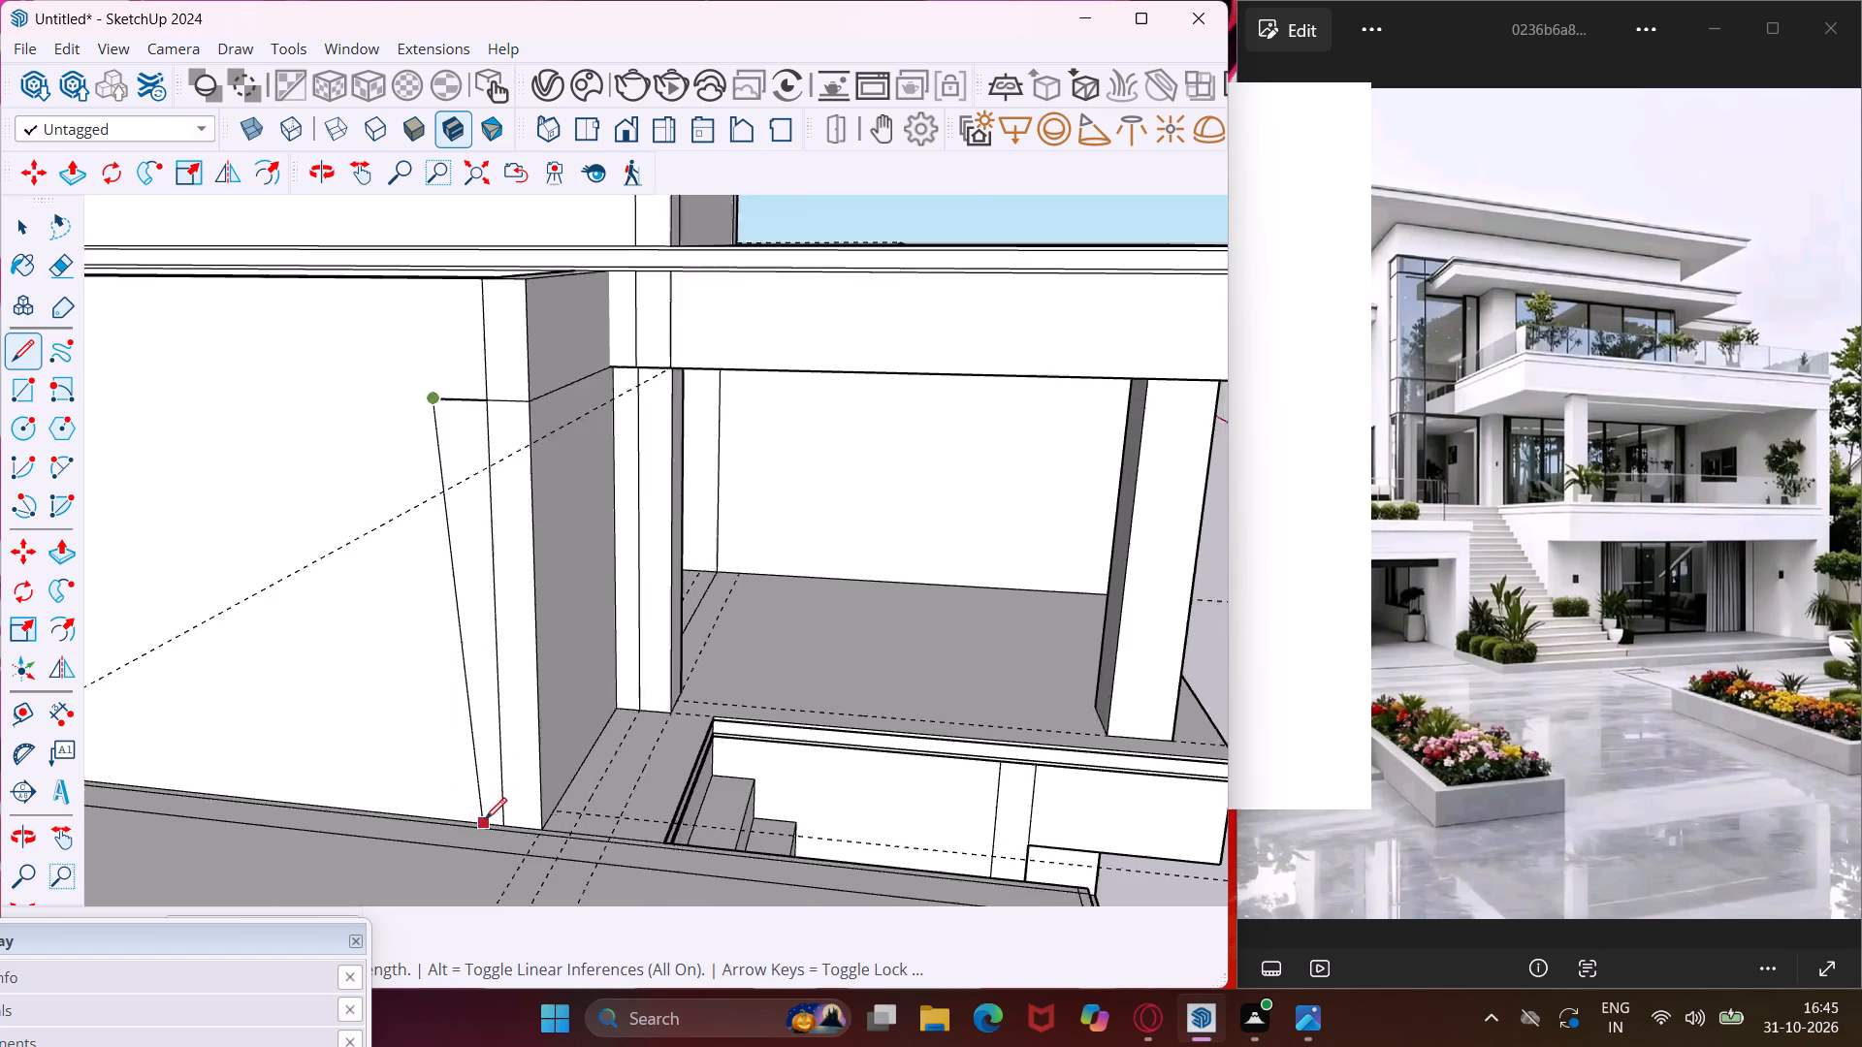
scroll(485, 819, up, 6)
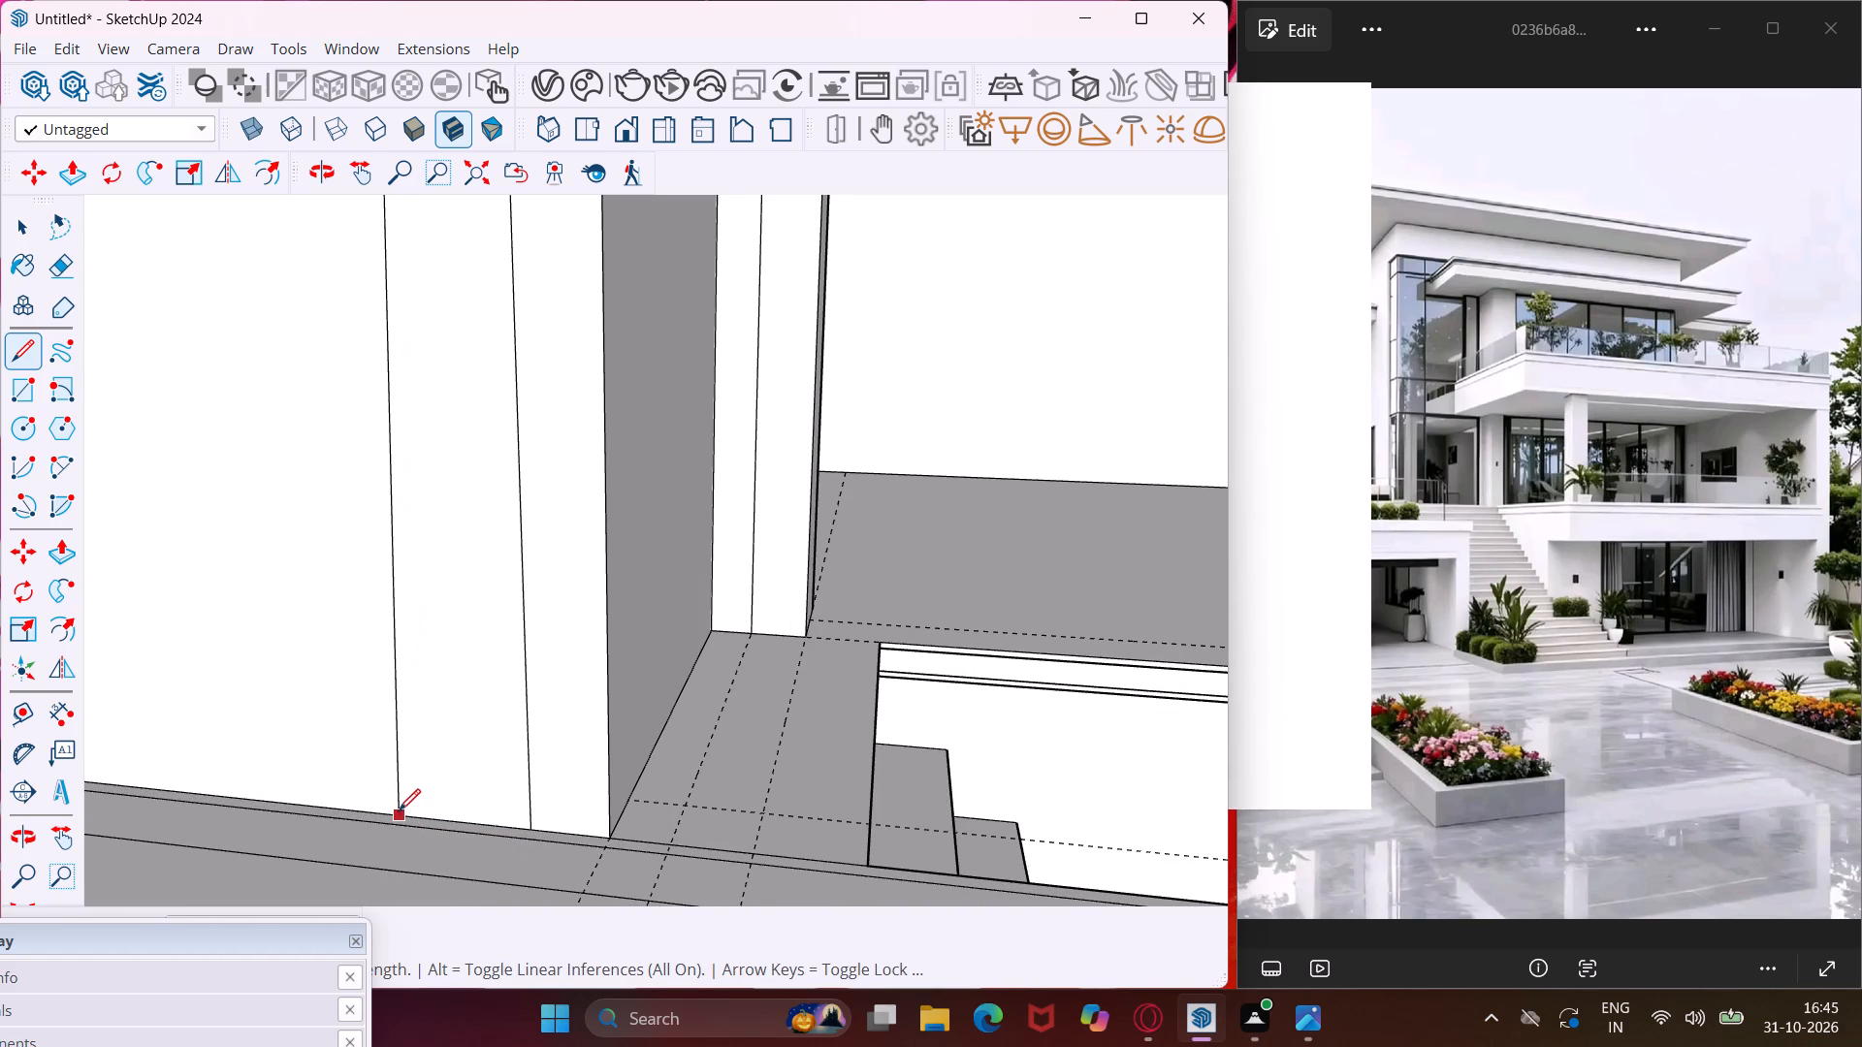
click(427, 816)
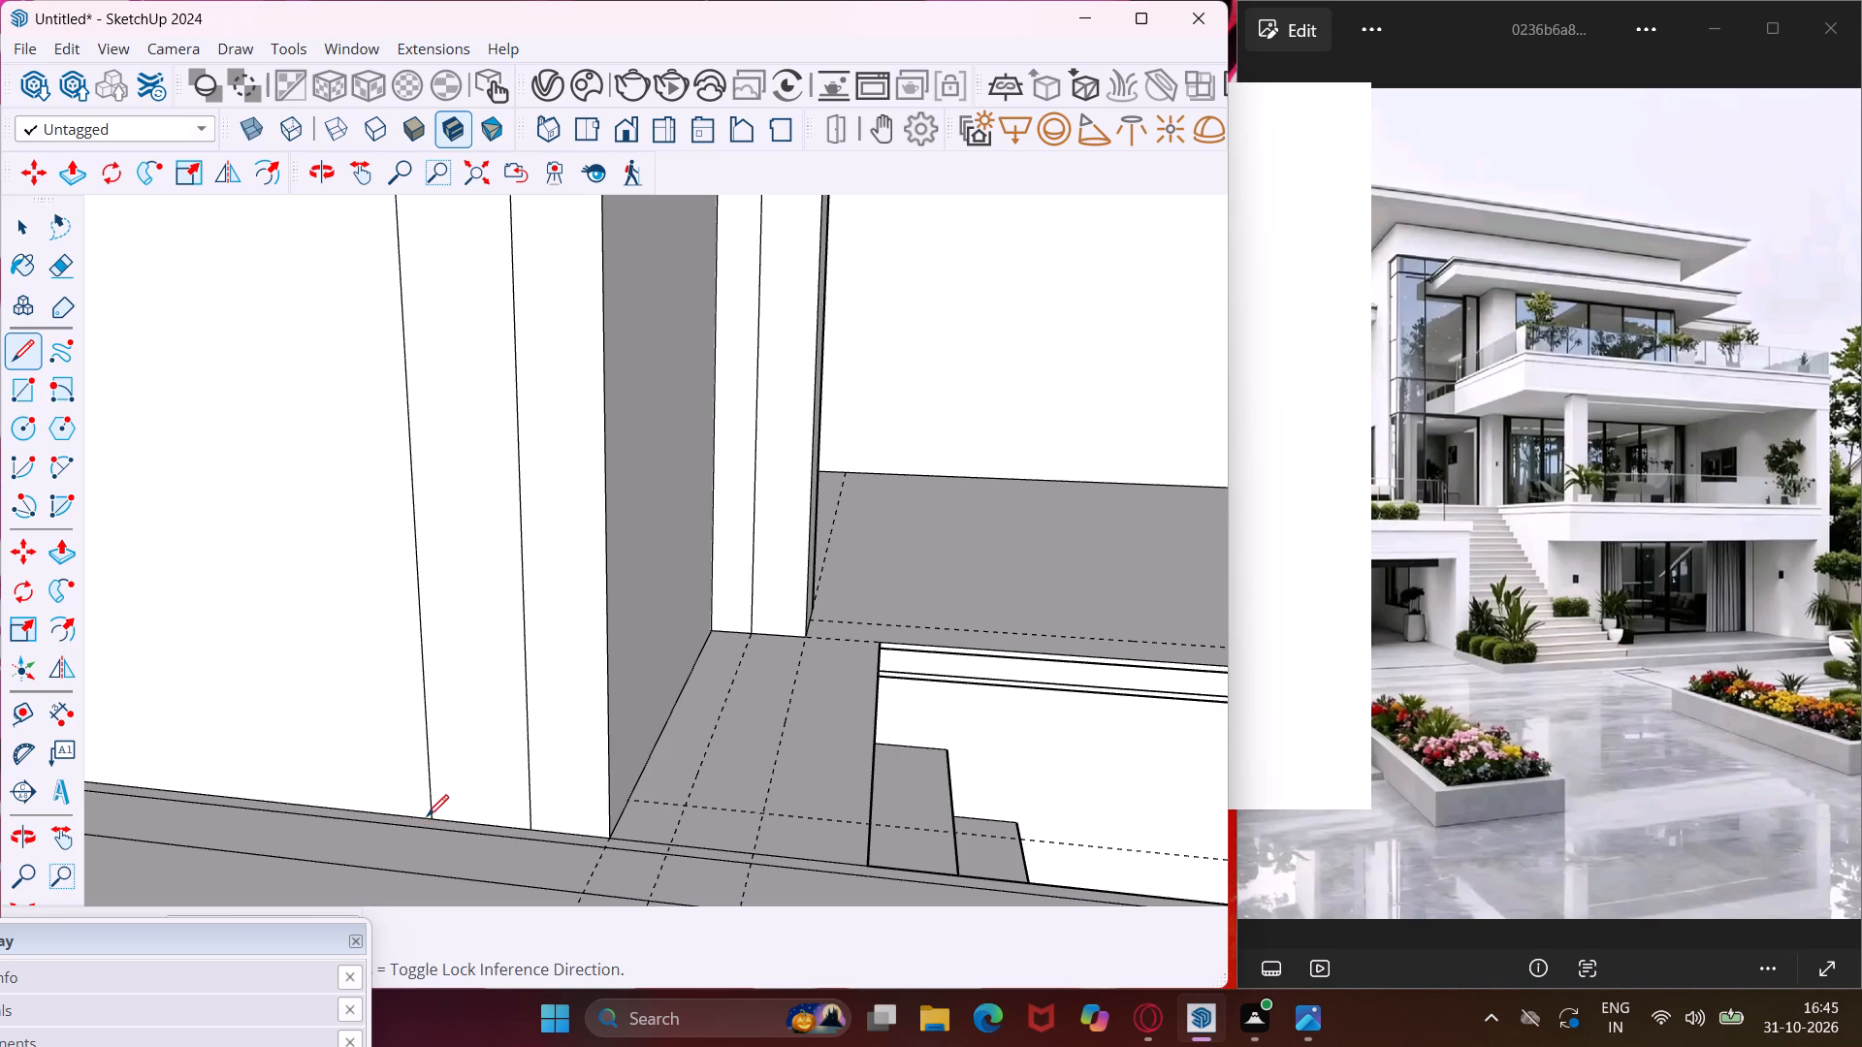
key(Escape)
key(space)
Erase the vertical seam running through the new corner panel, below its top line.
scroll(516, 663, down, 7)
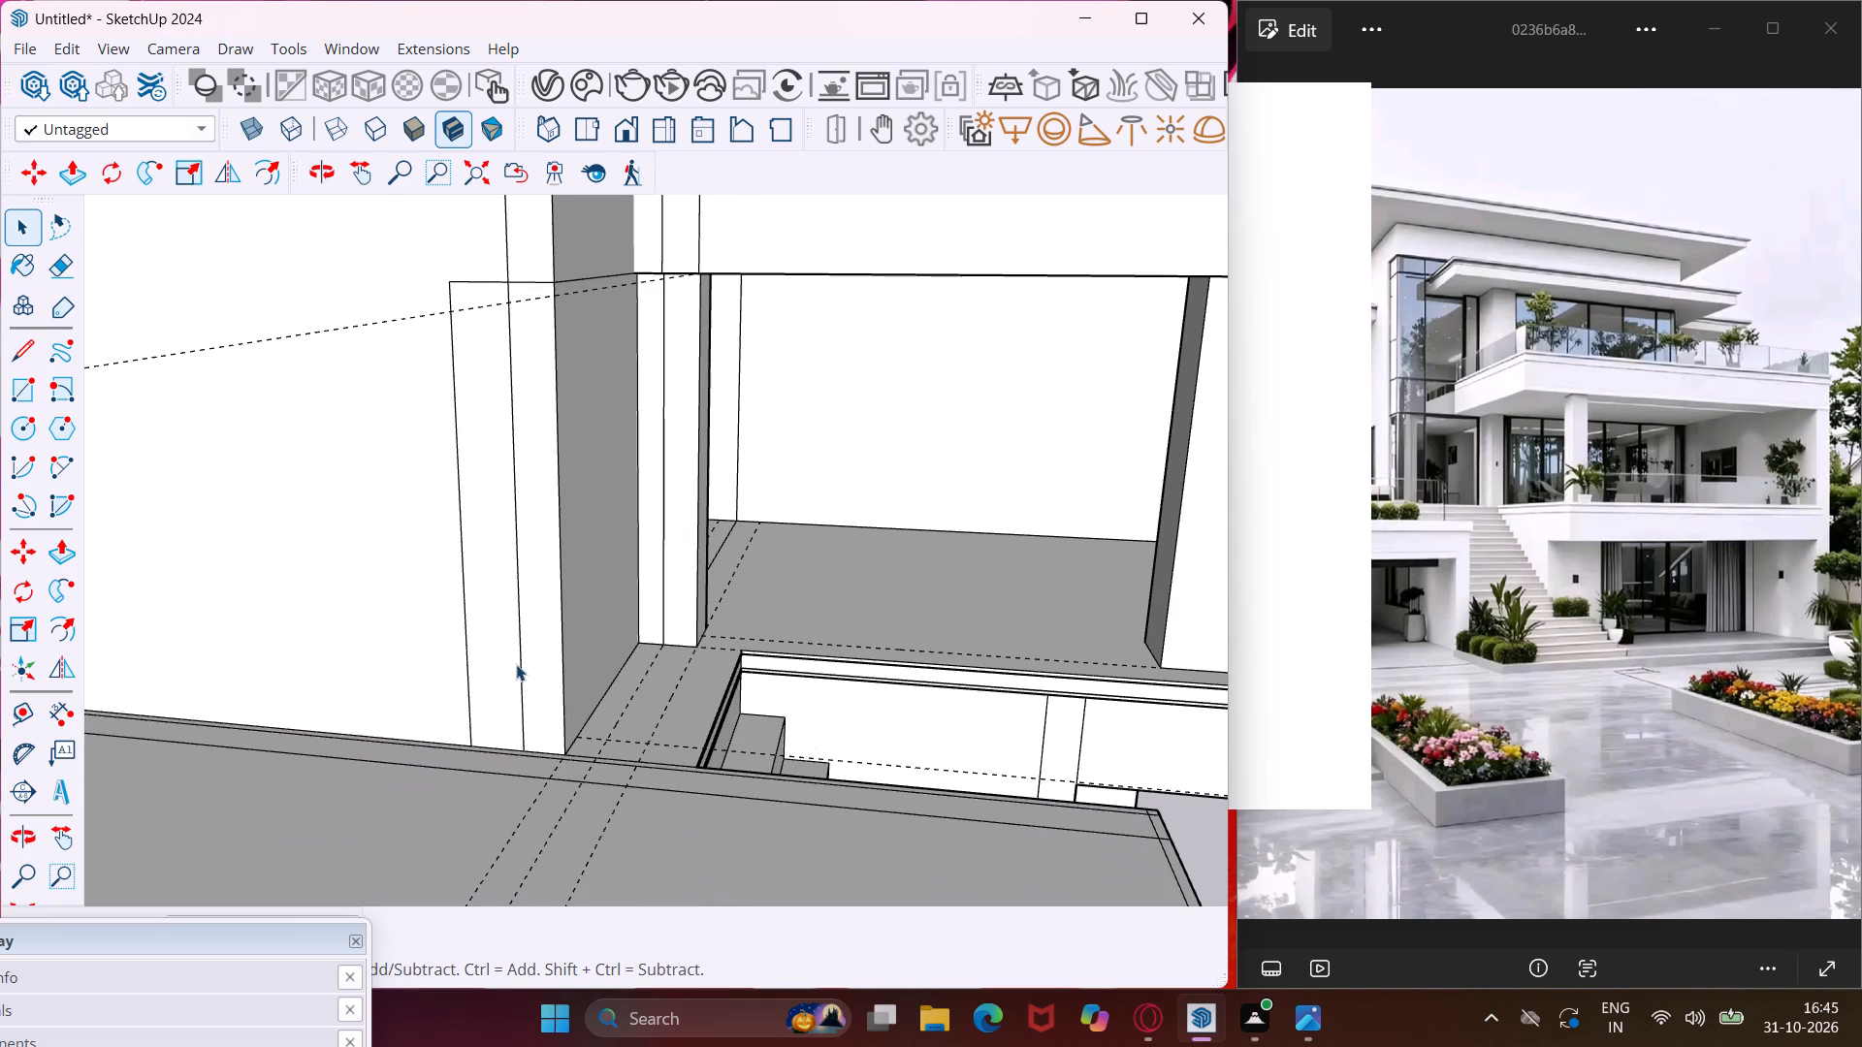
scroll(504, 320, up, 5)
key(e)
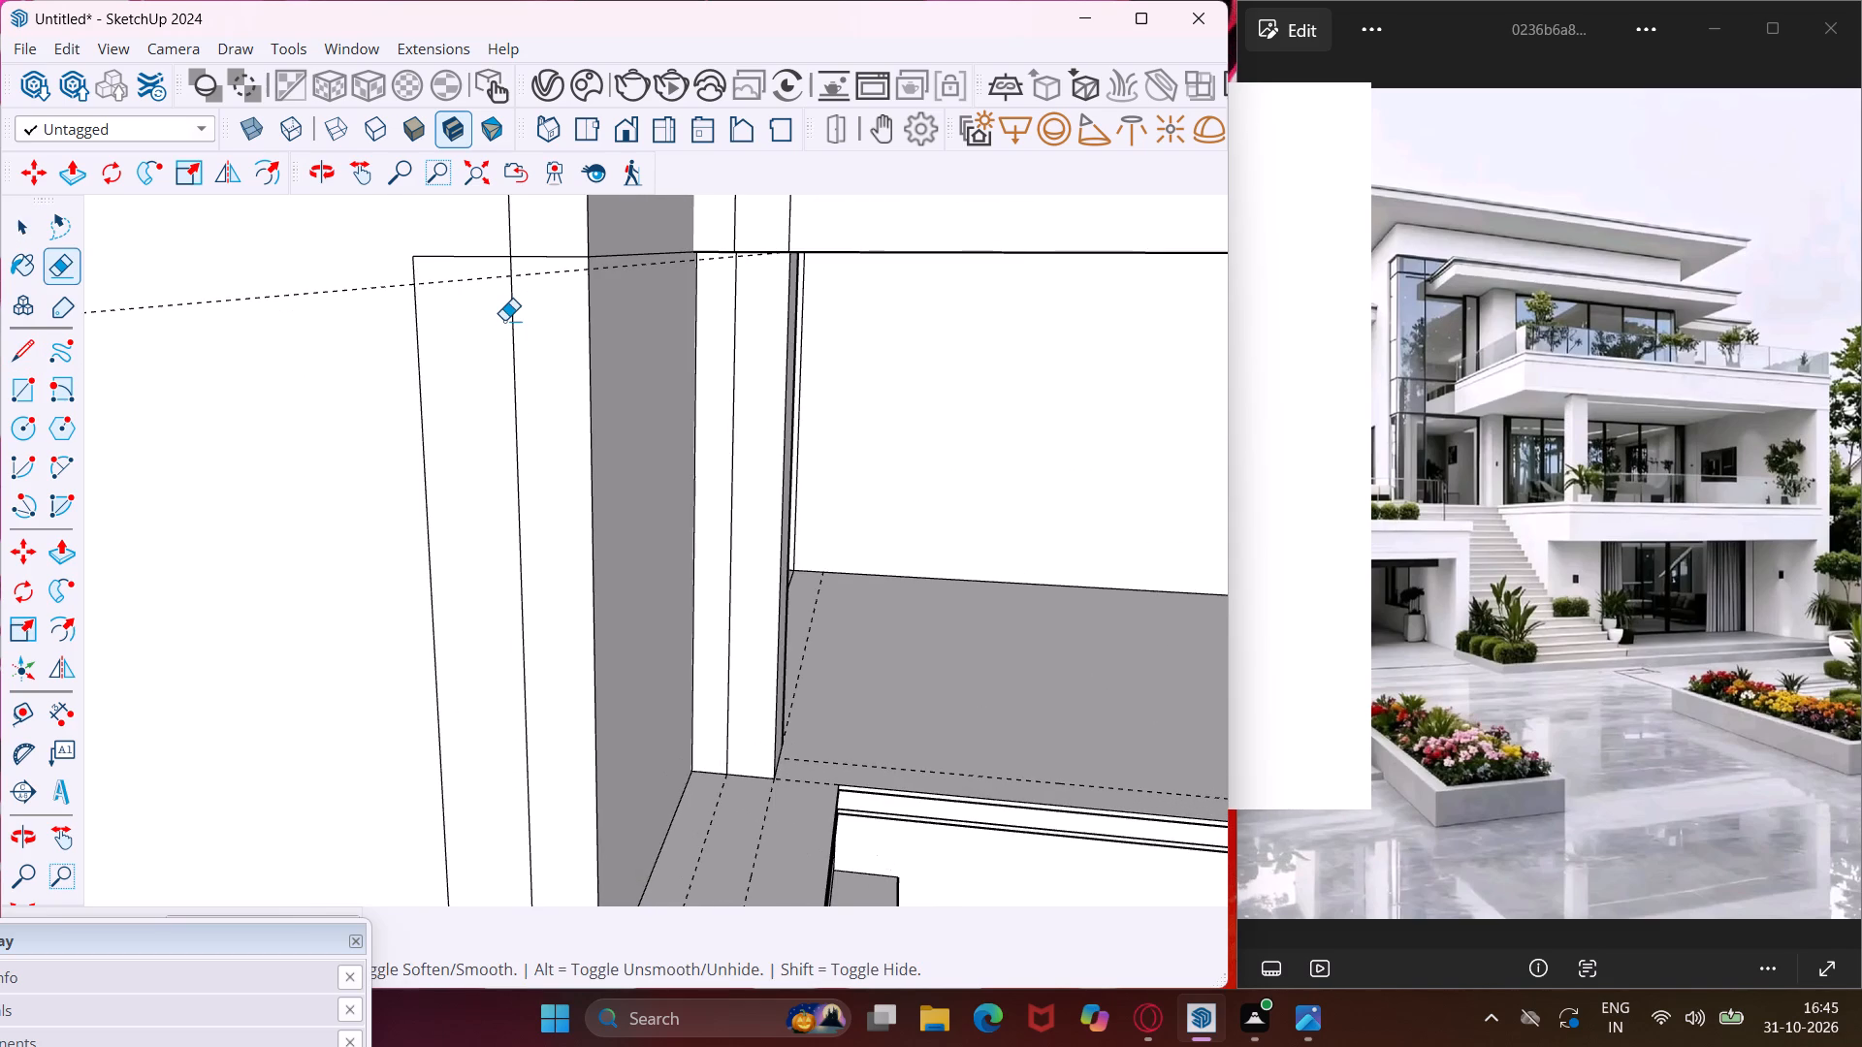
click(509, 330)
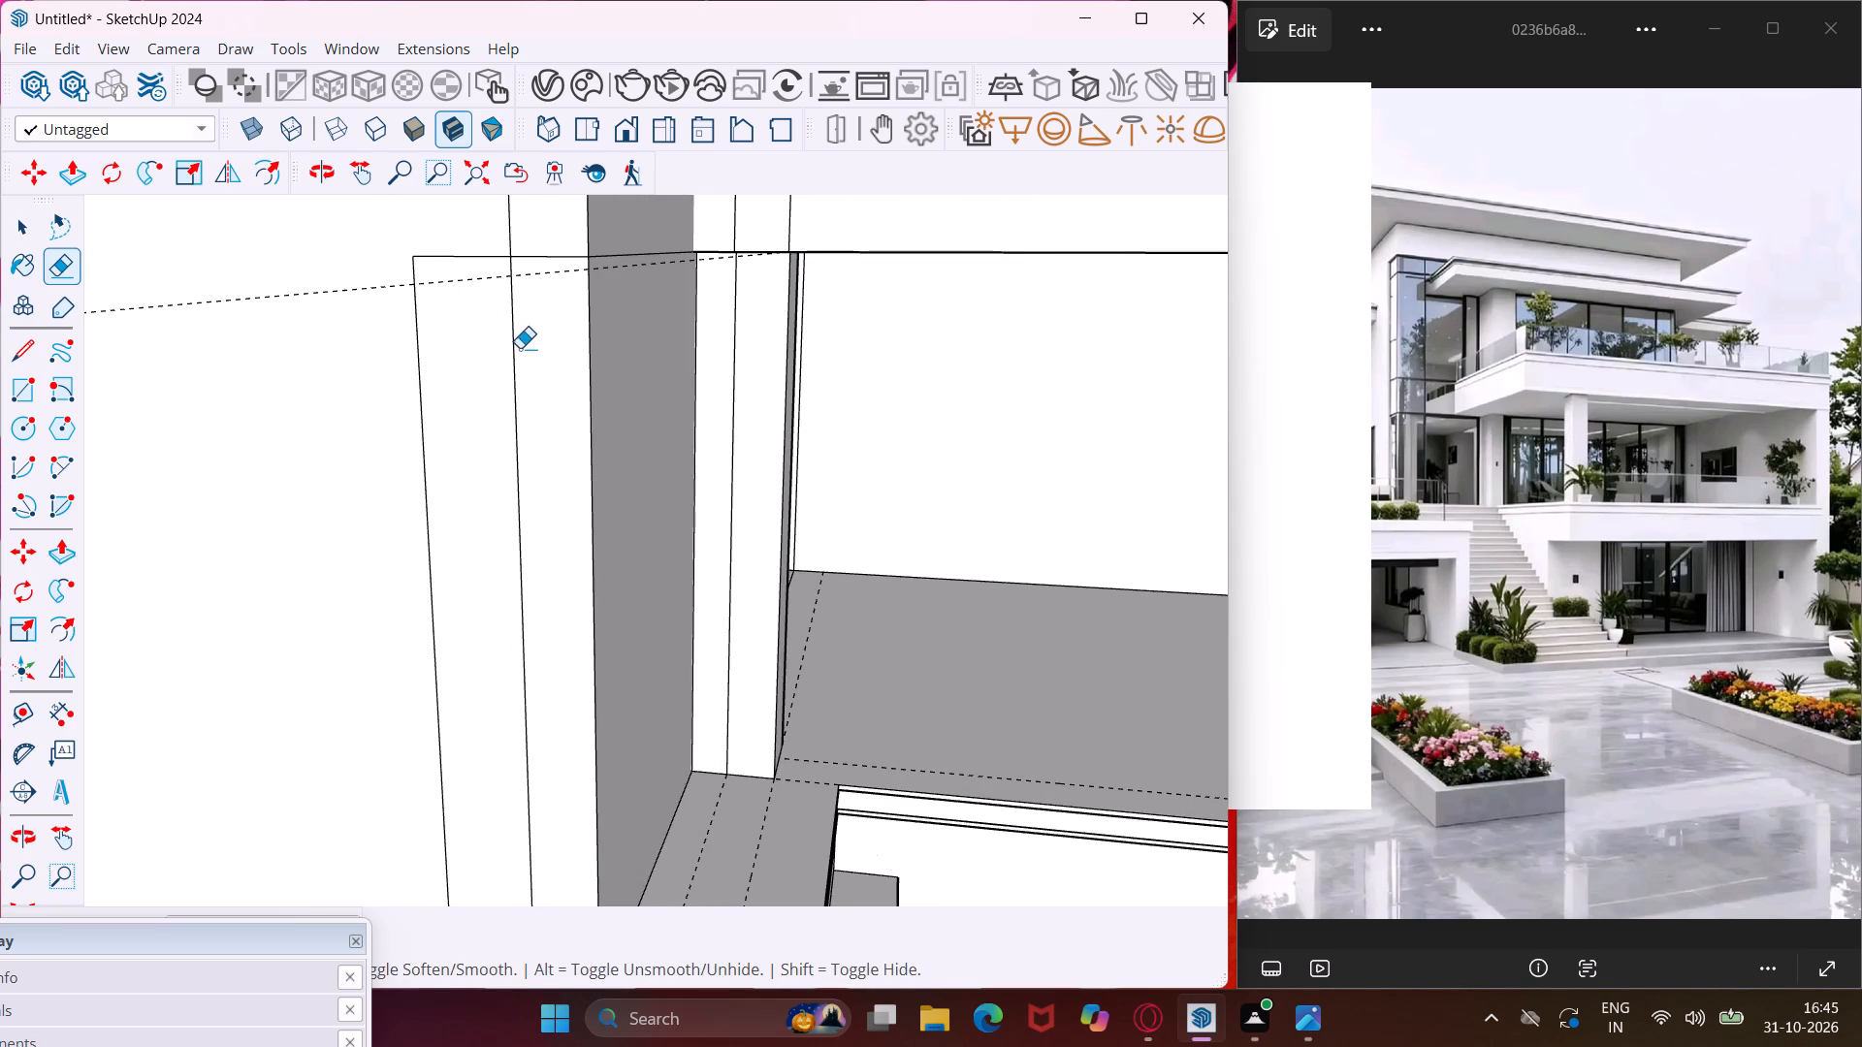
click(517, 349)
key(space)
Copy the corner panel and the adjoining stair-side face below the line to the open ground outside the house.
scroll(513, 367, down, 6)
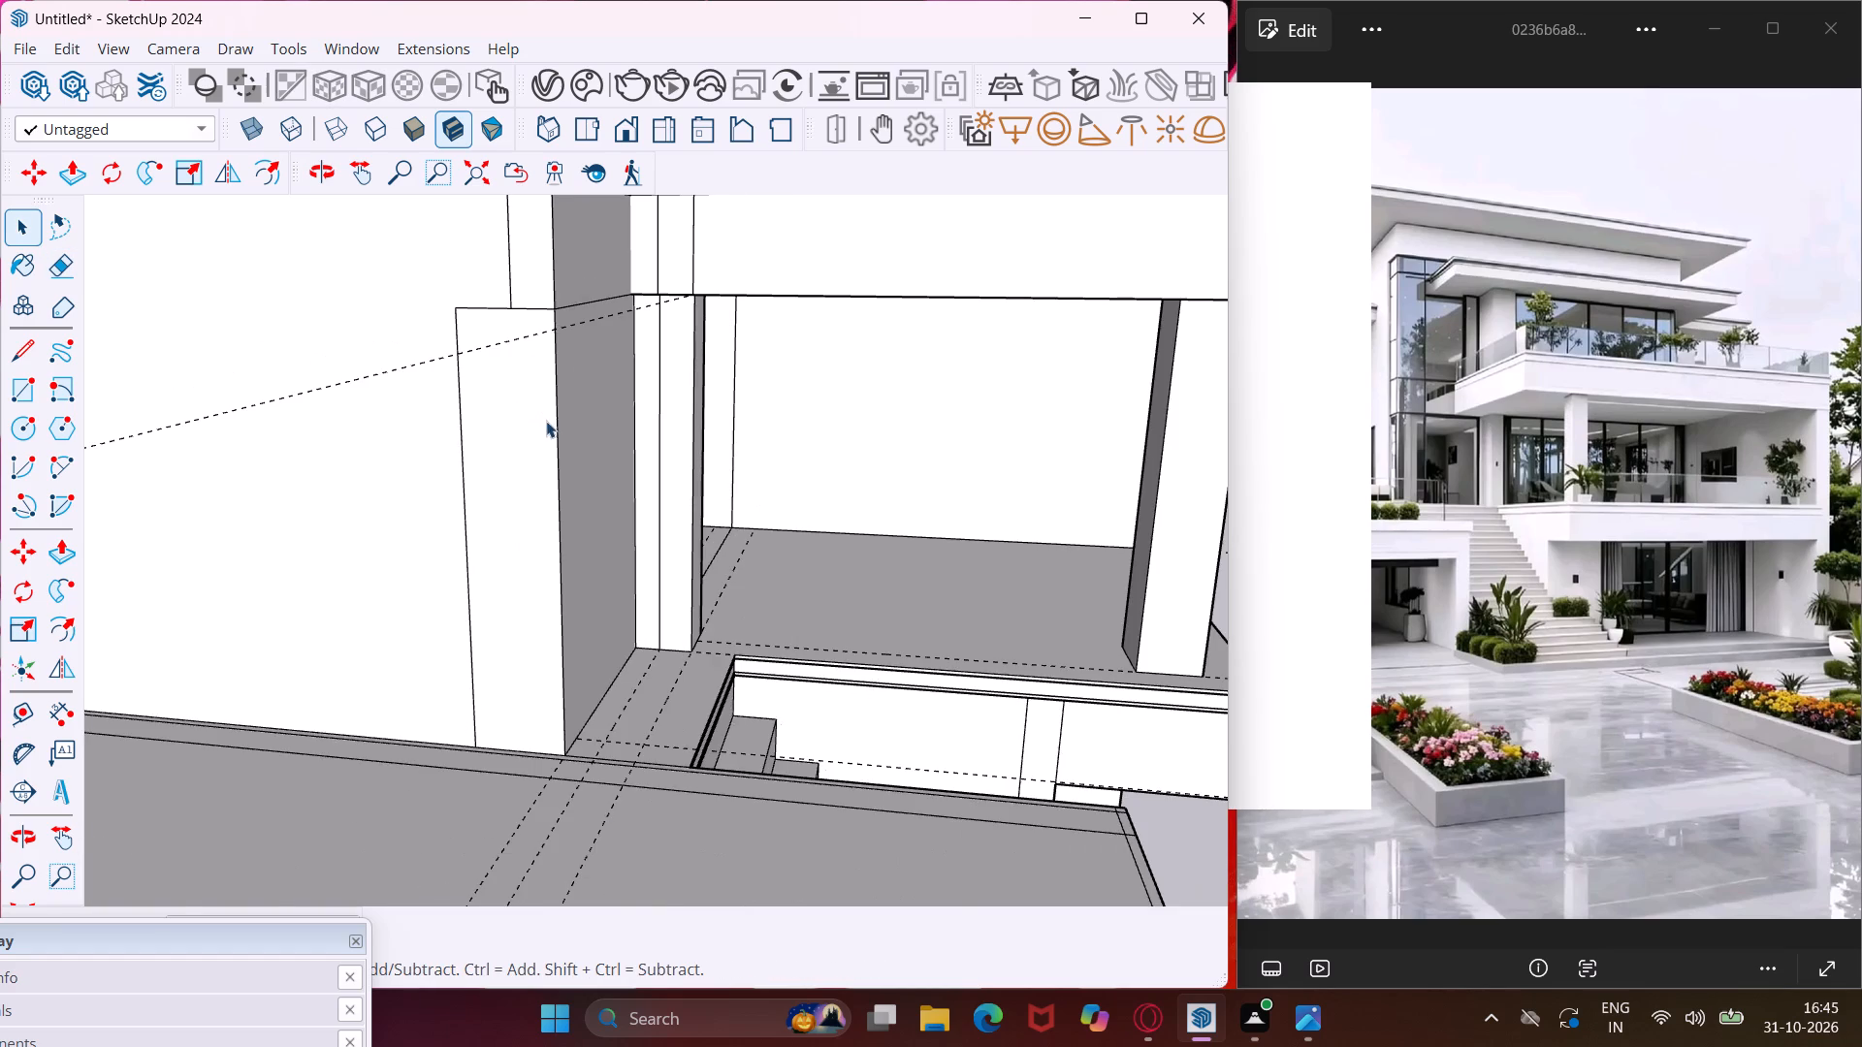
scroll(544, 426, down, 4)
middle_drag(543, 427, 457, 449)
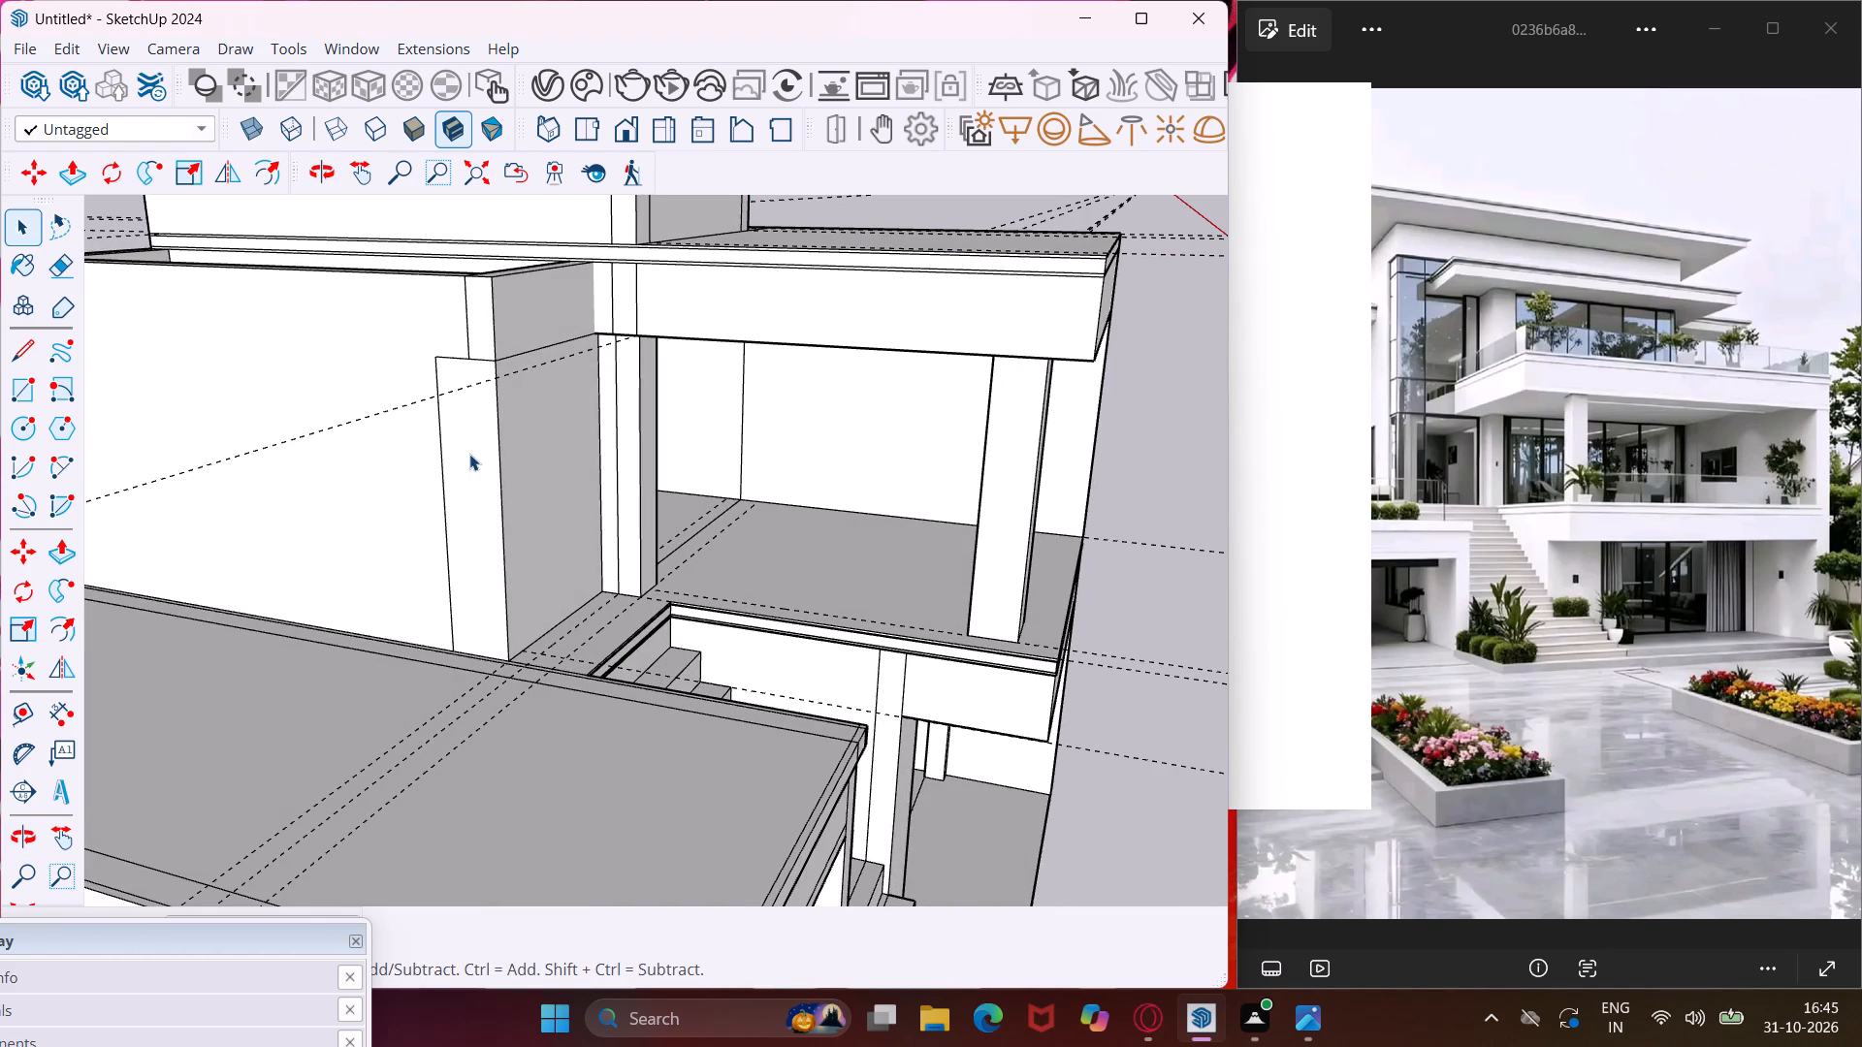
ctrl+click(469, 454)
ctrl+click(515, 434)
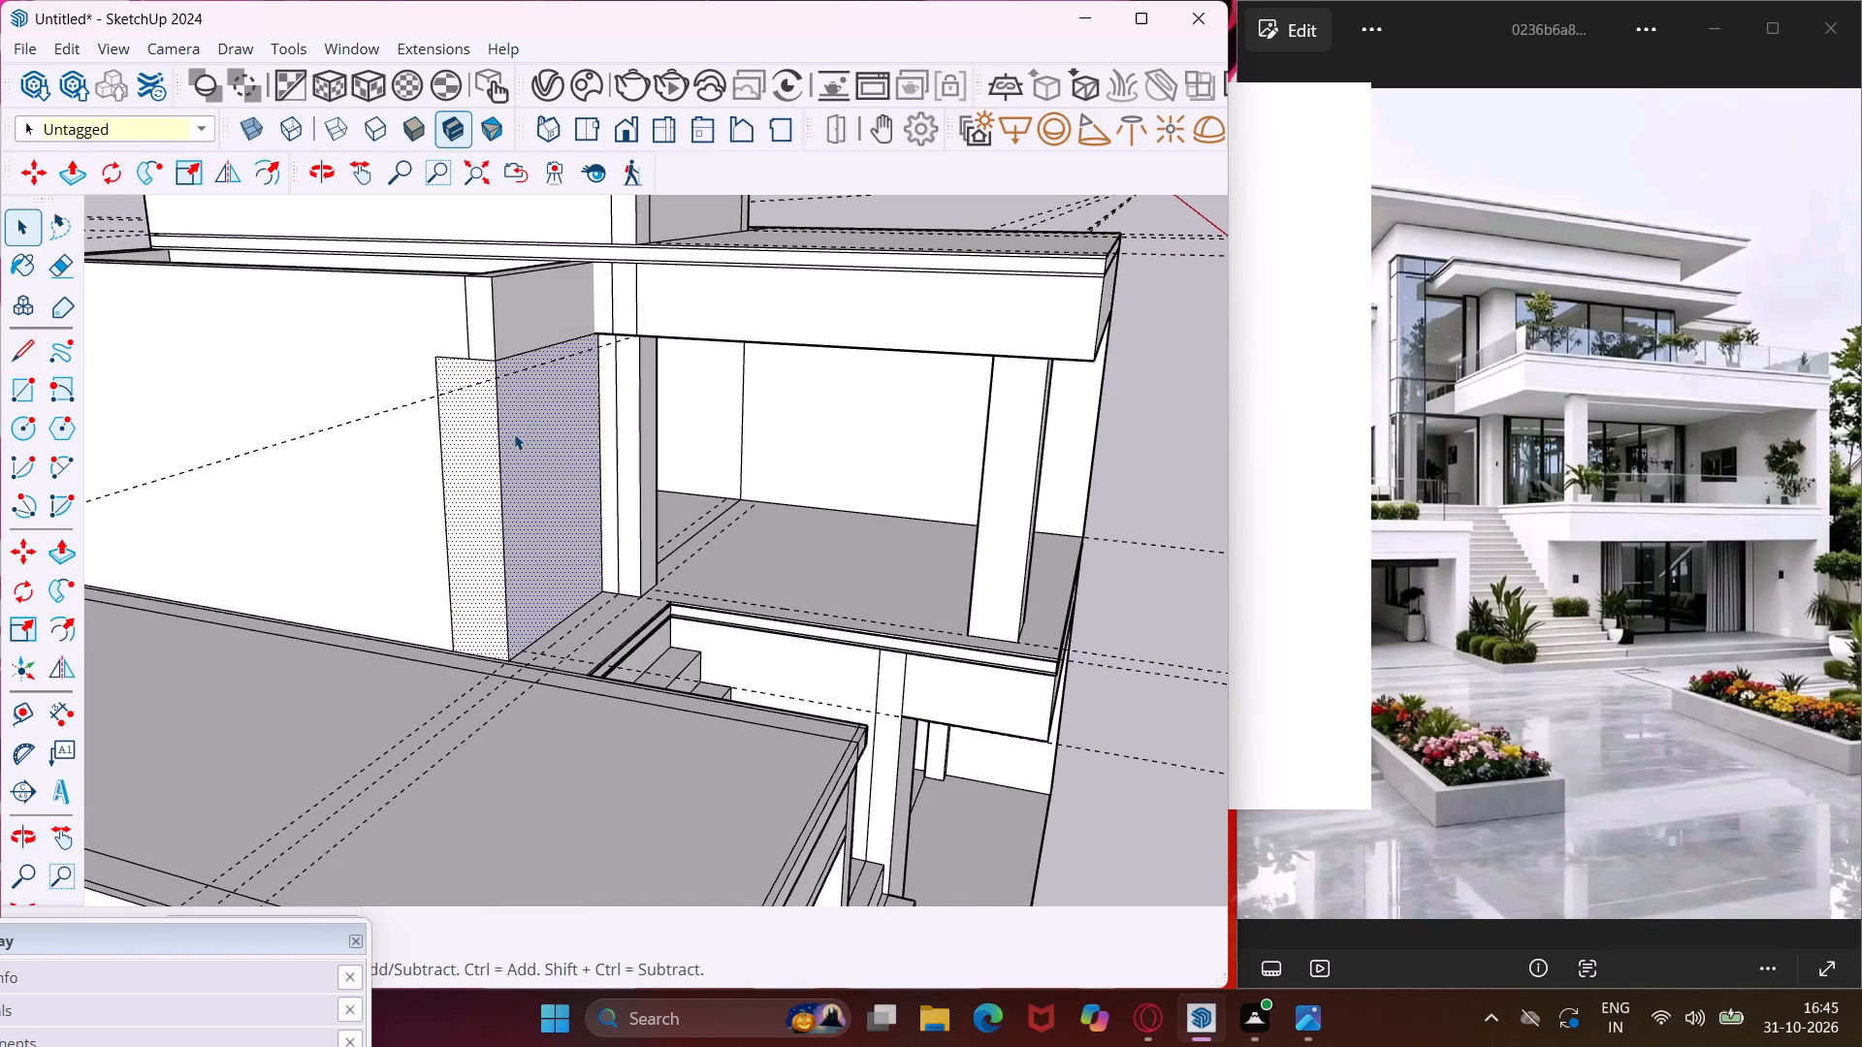
key(m)
click(514, 433)
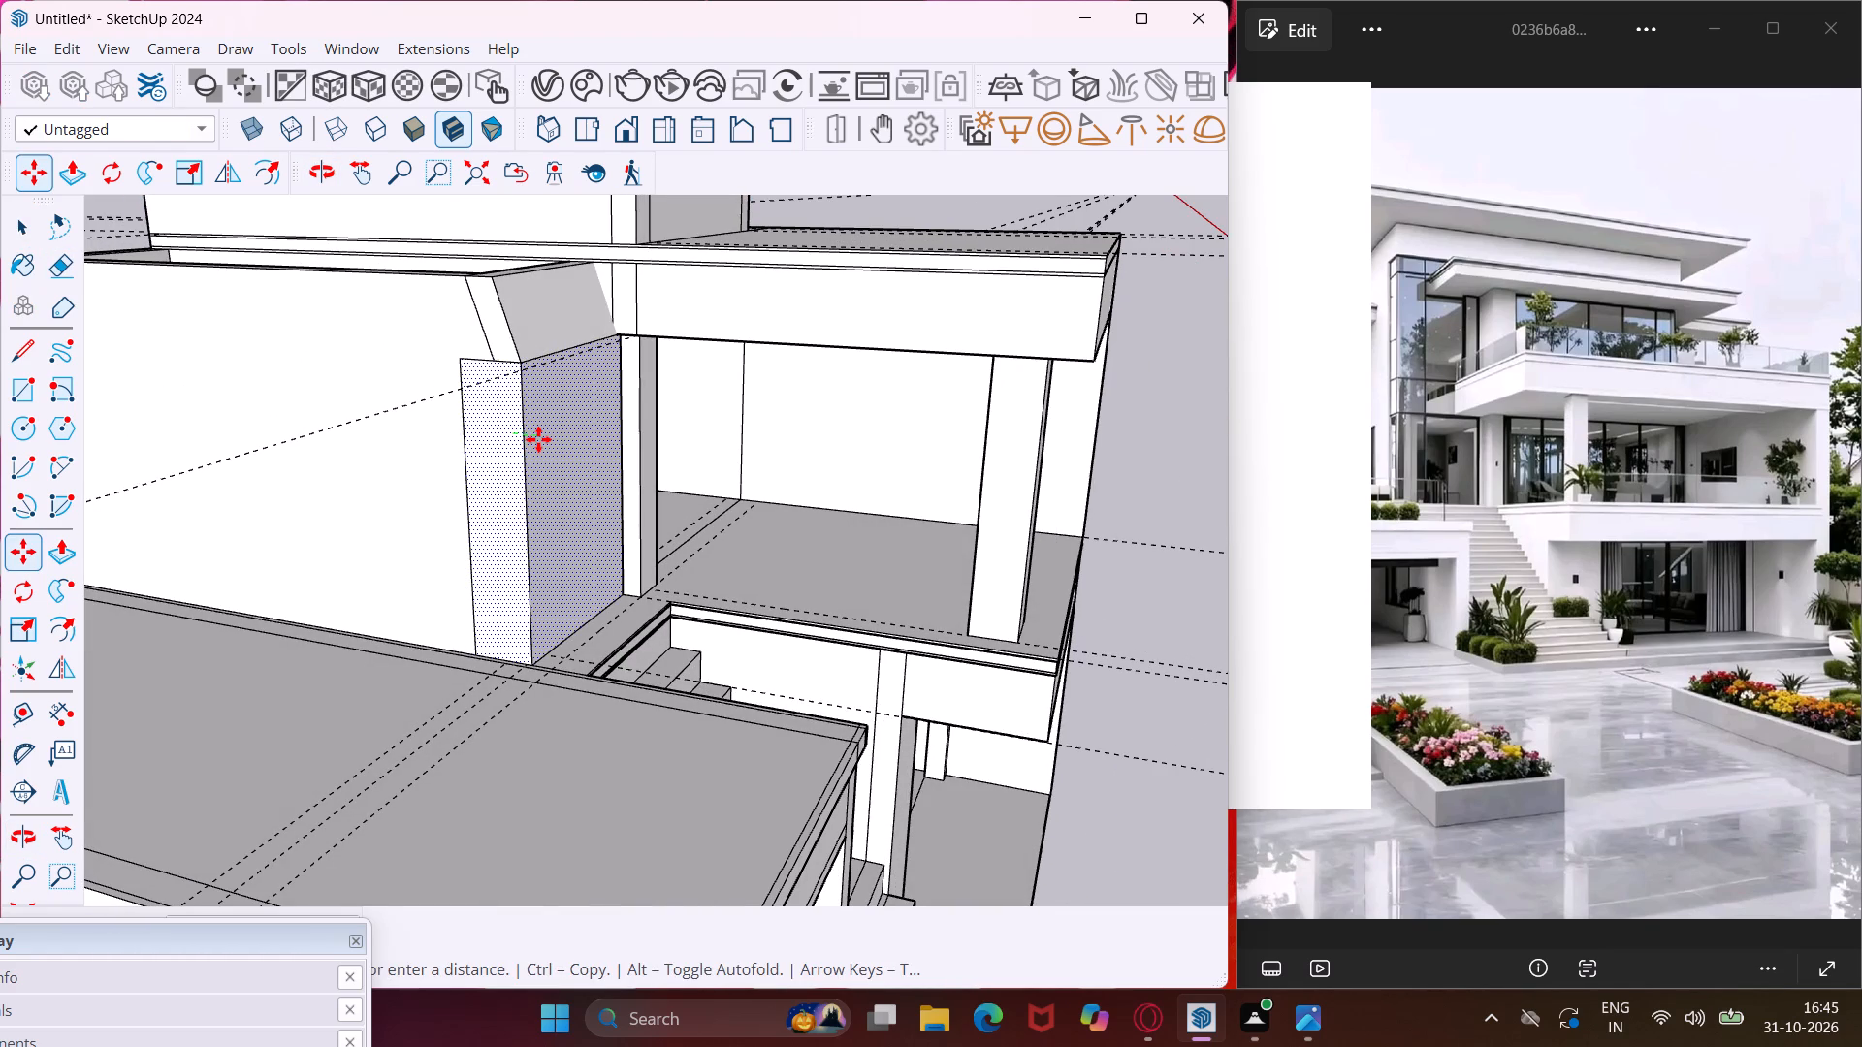
scroll(538, 439, down, 13)
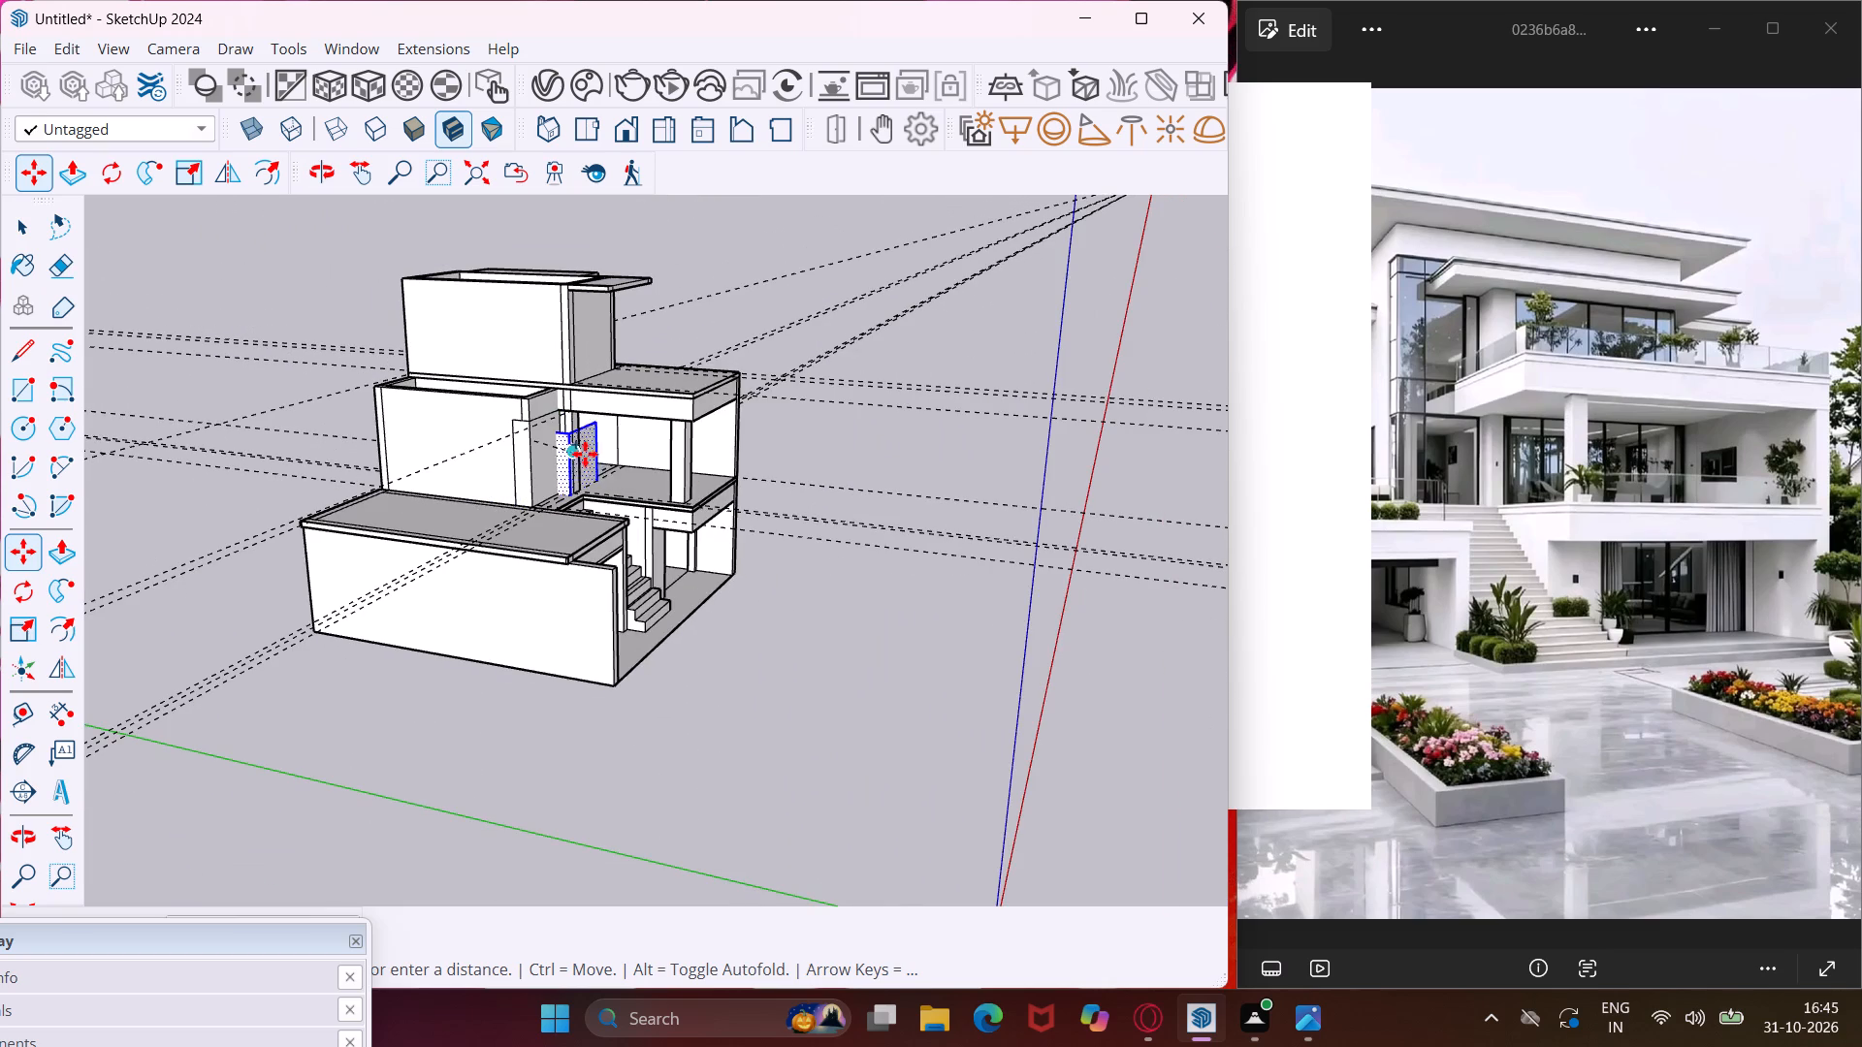
click(777, 600)
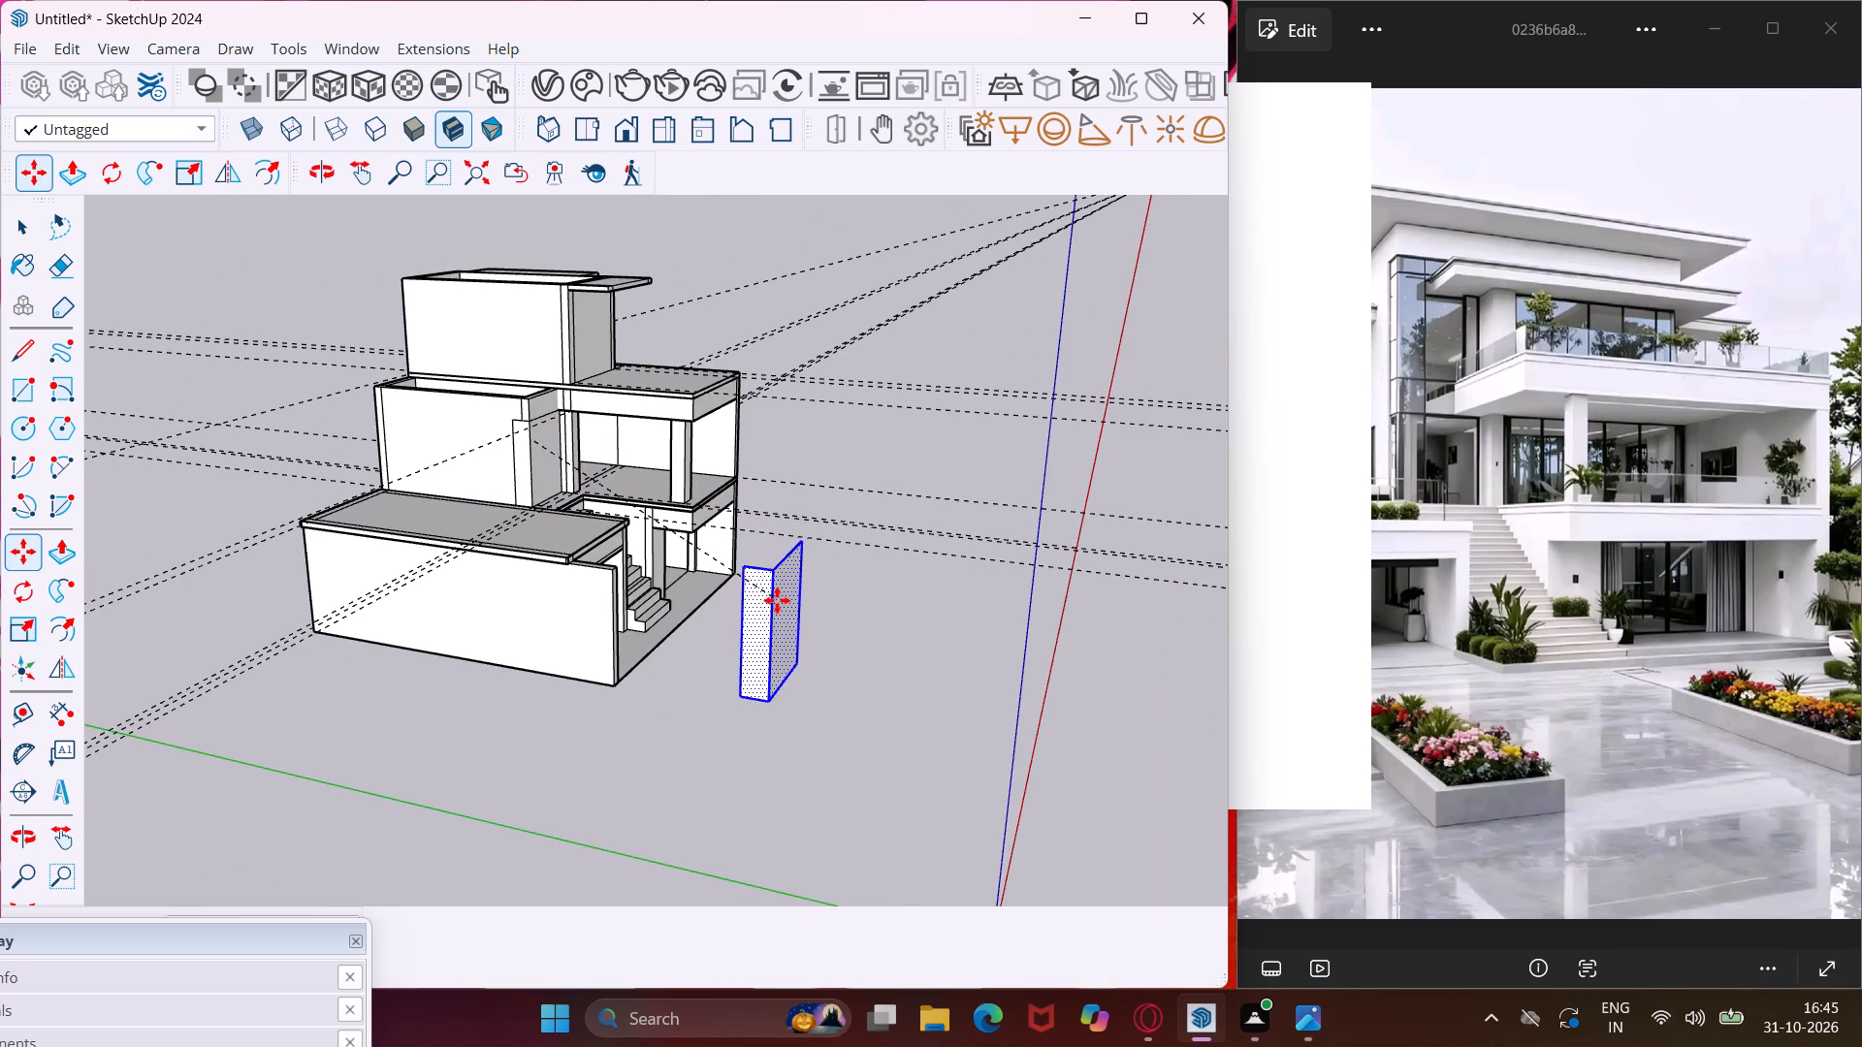
key(Escape)
key(space)
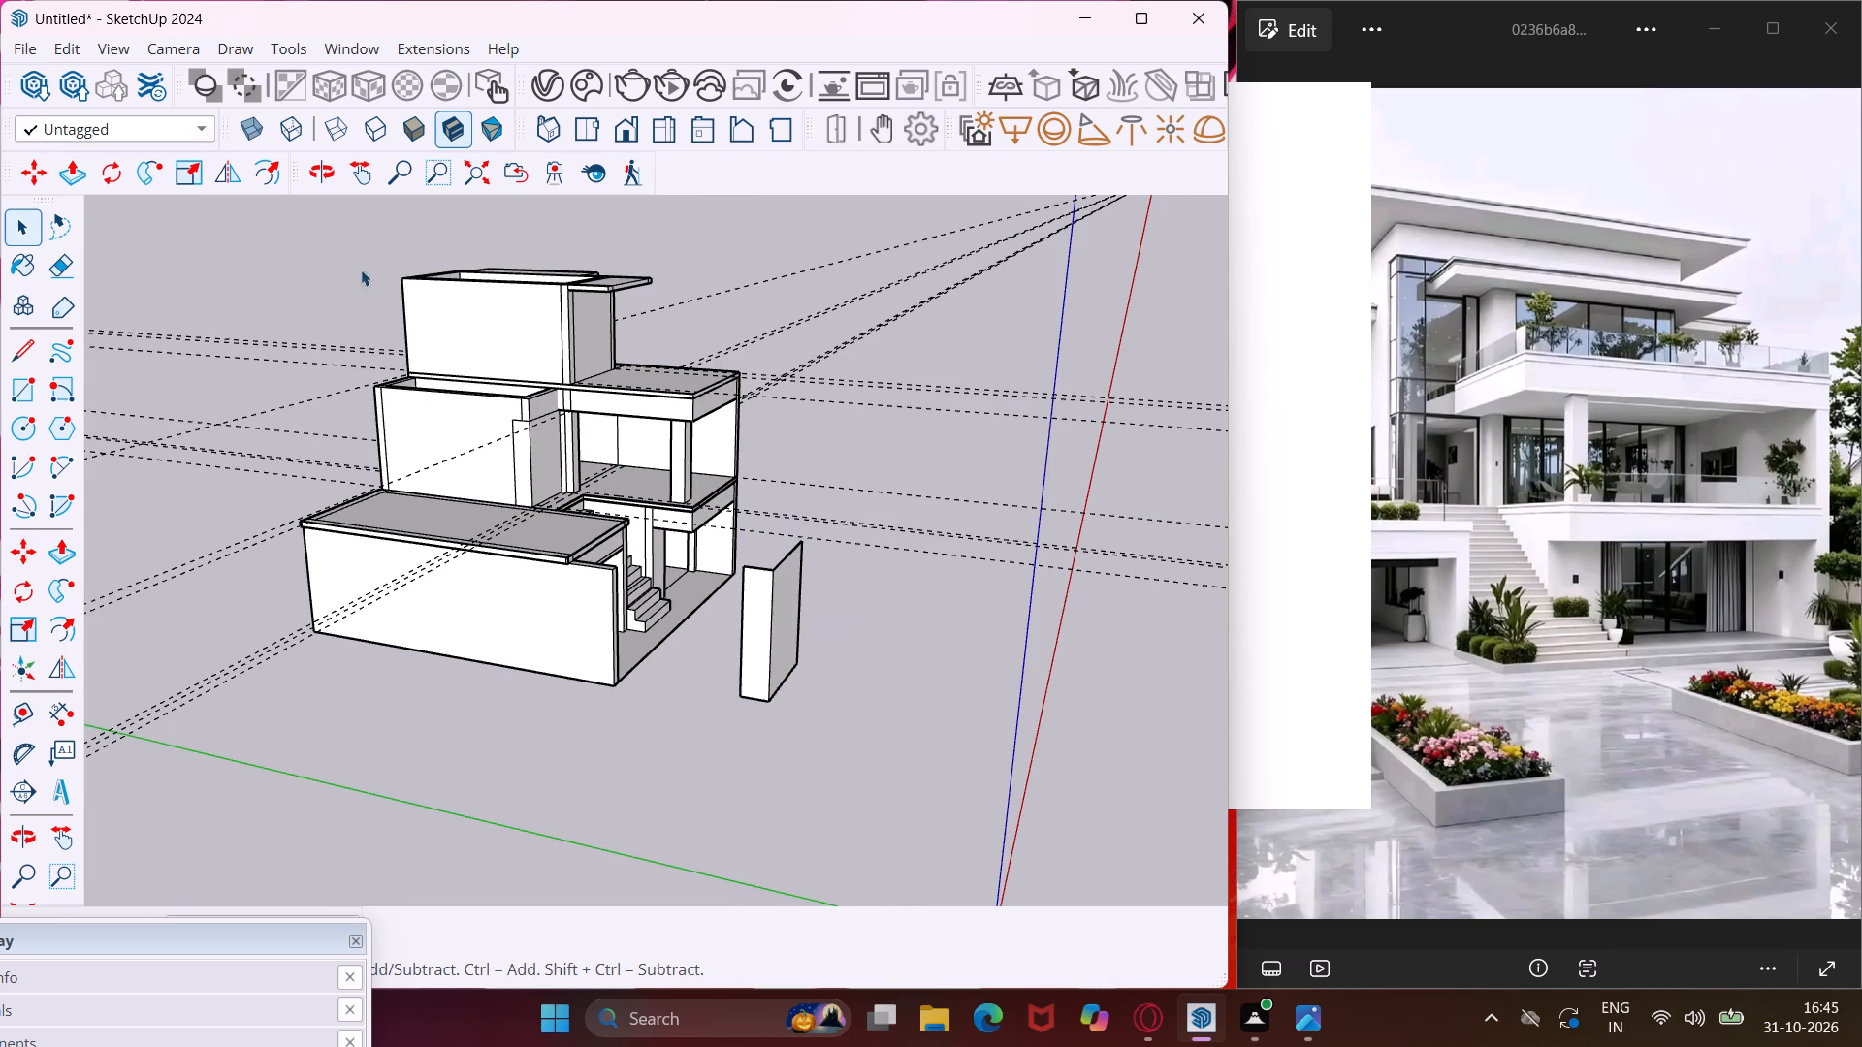
Push/Pull the top face of the connecting wall beside the stairs up by 6".
scroll(534, 389, up, 3)
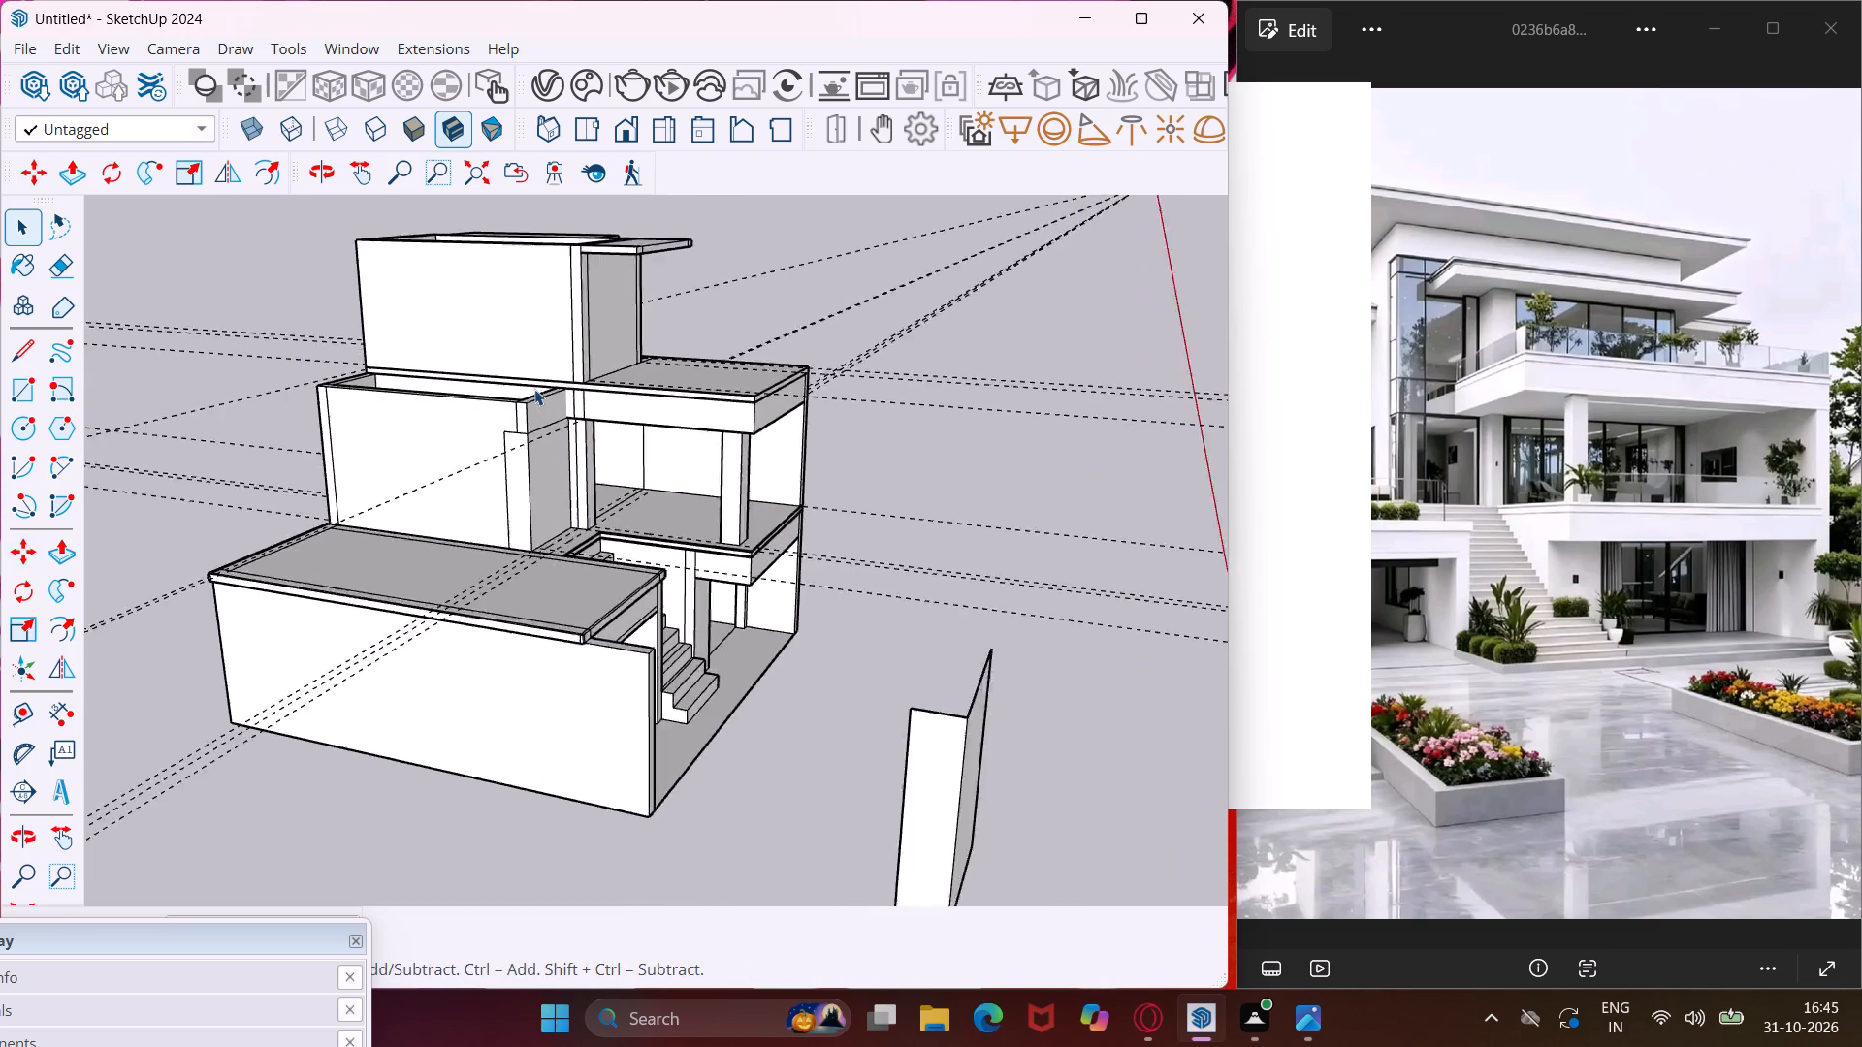
scroll(534, 389, up, 13)
middle_drag(496, 438, 585, 471)
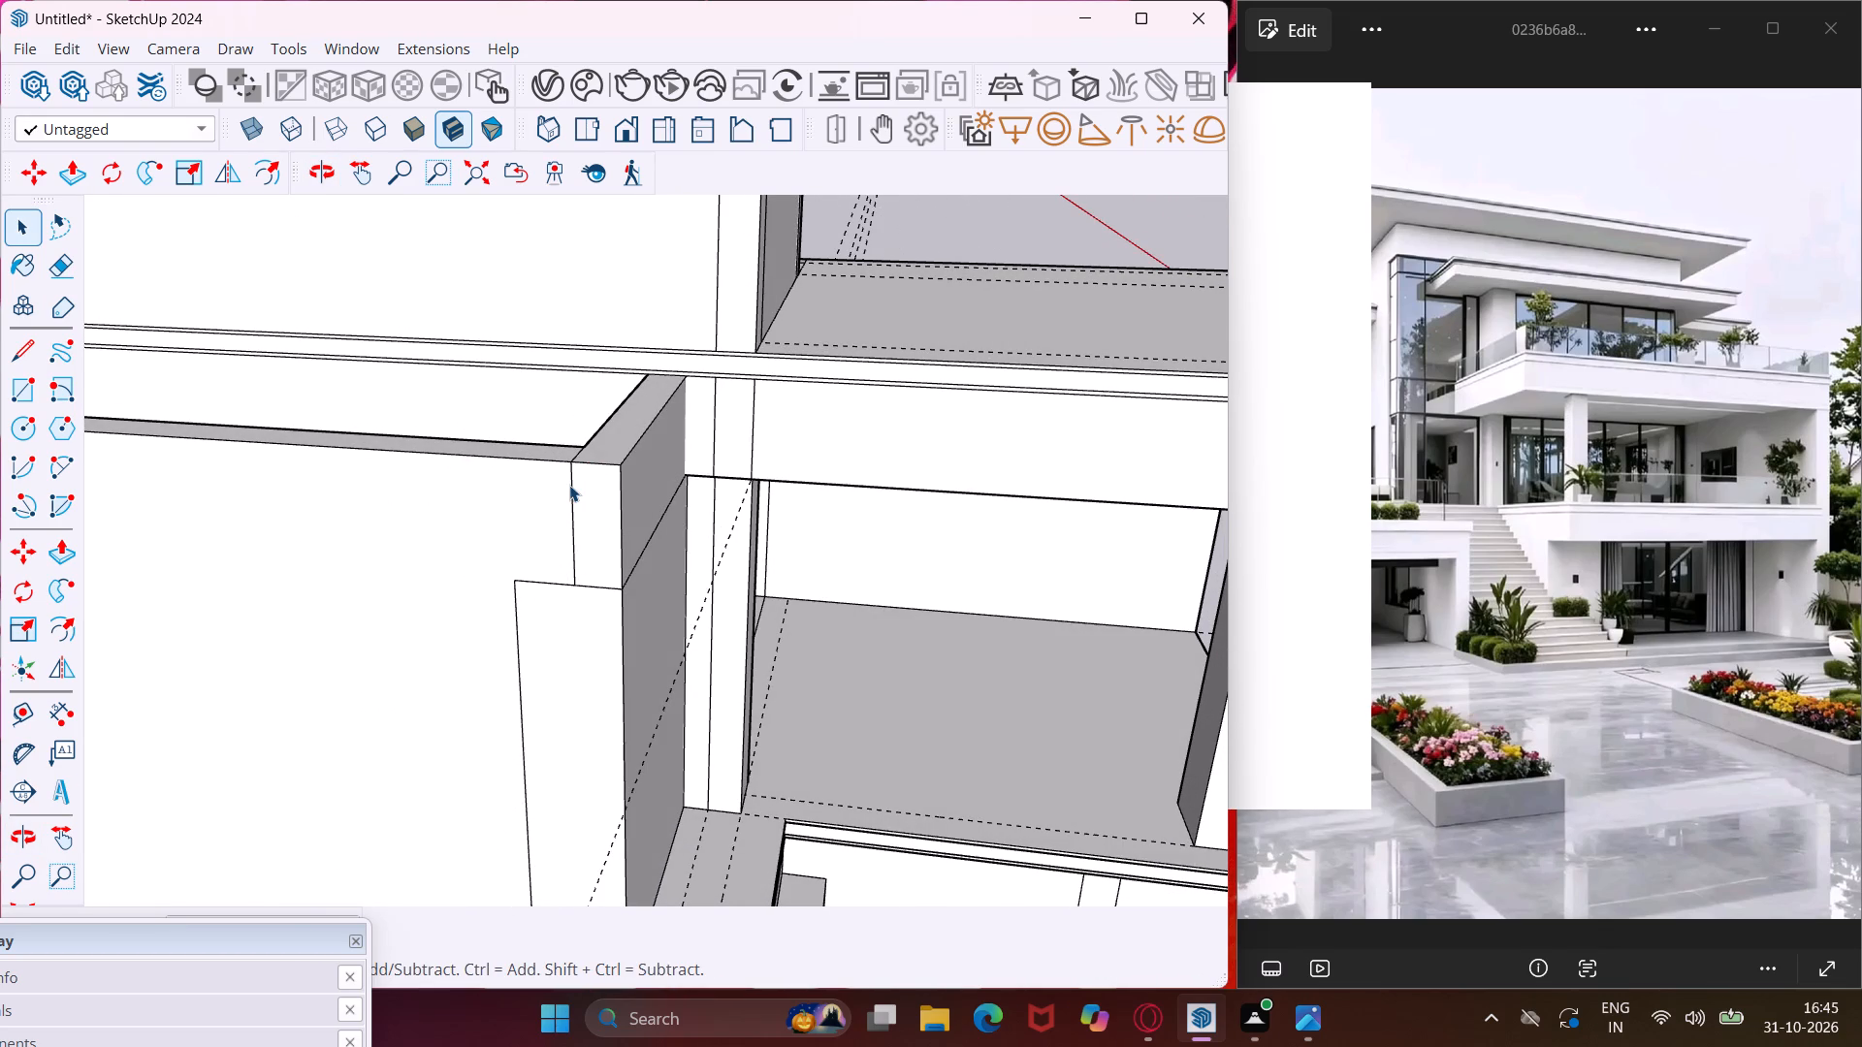
middle_drag(569, 485, 513, 494)
scroll(513, 494, up, 1)
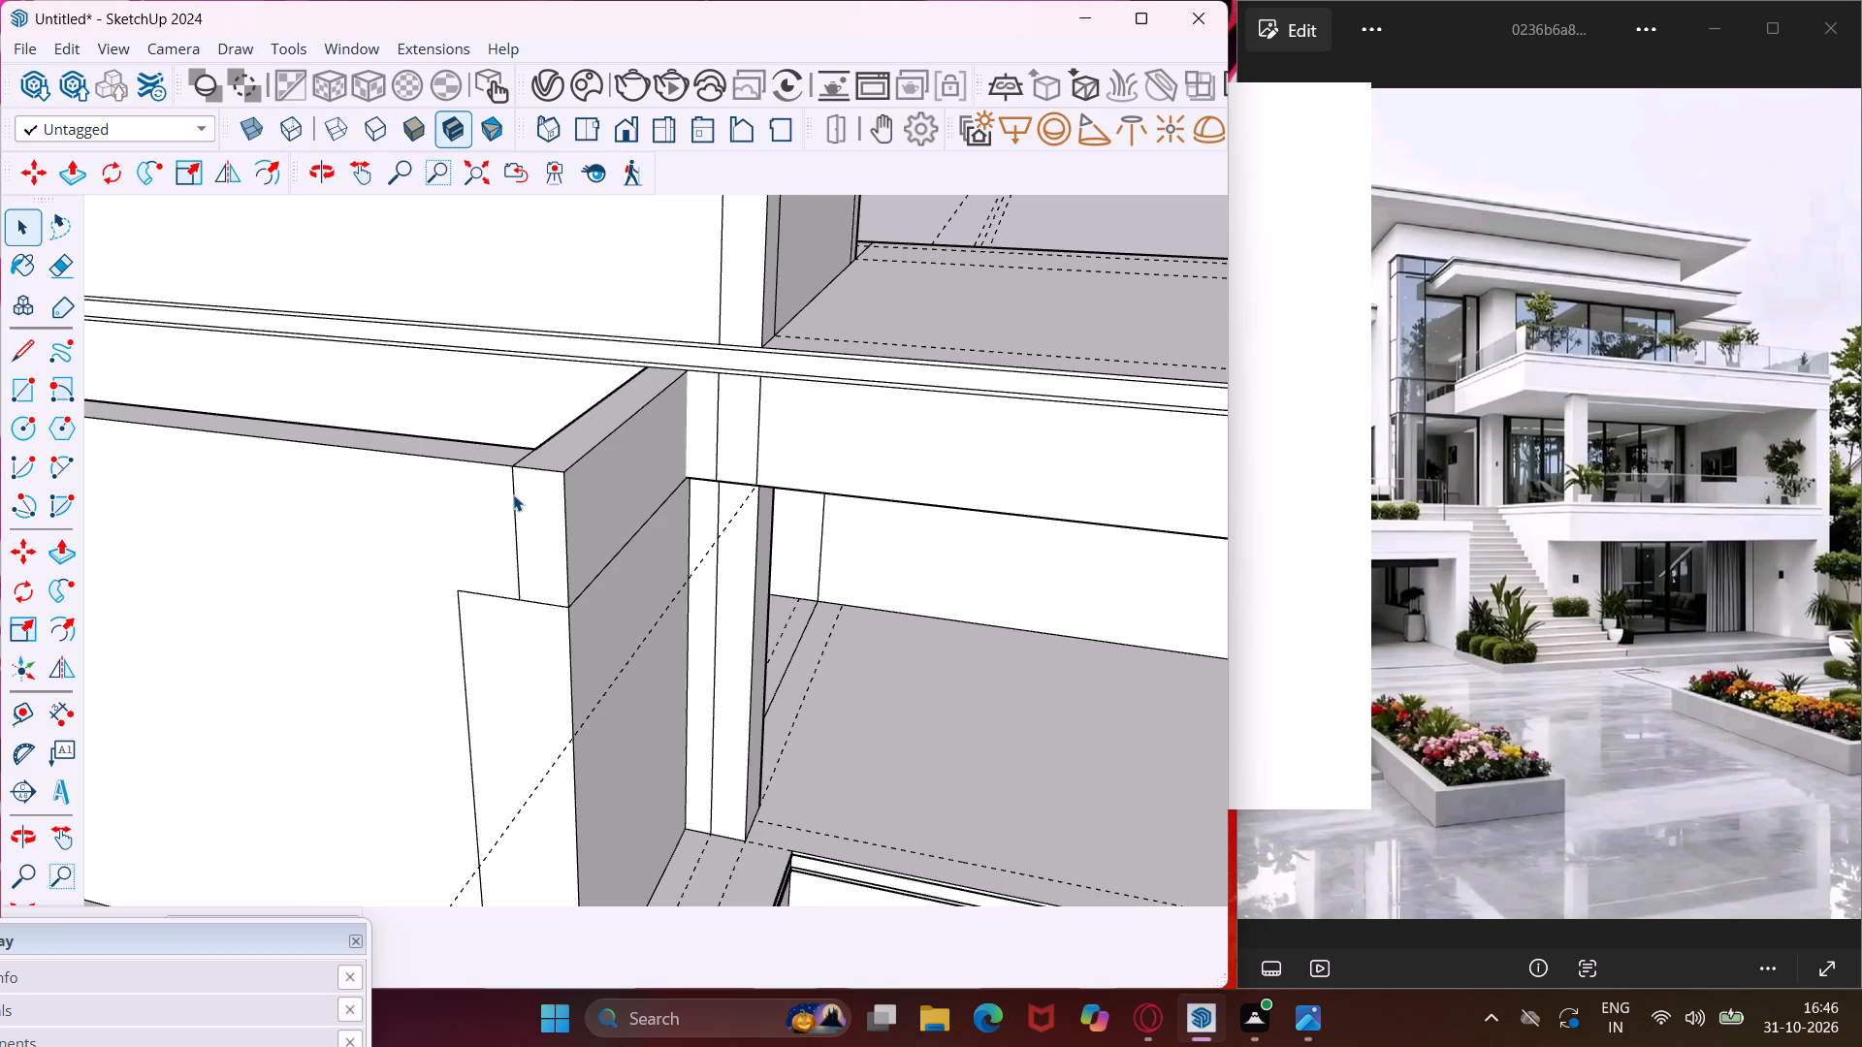
middle_drag(519, 500, 305, 563)
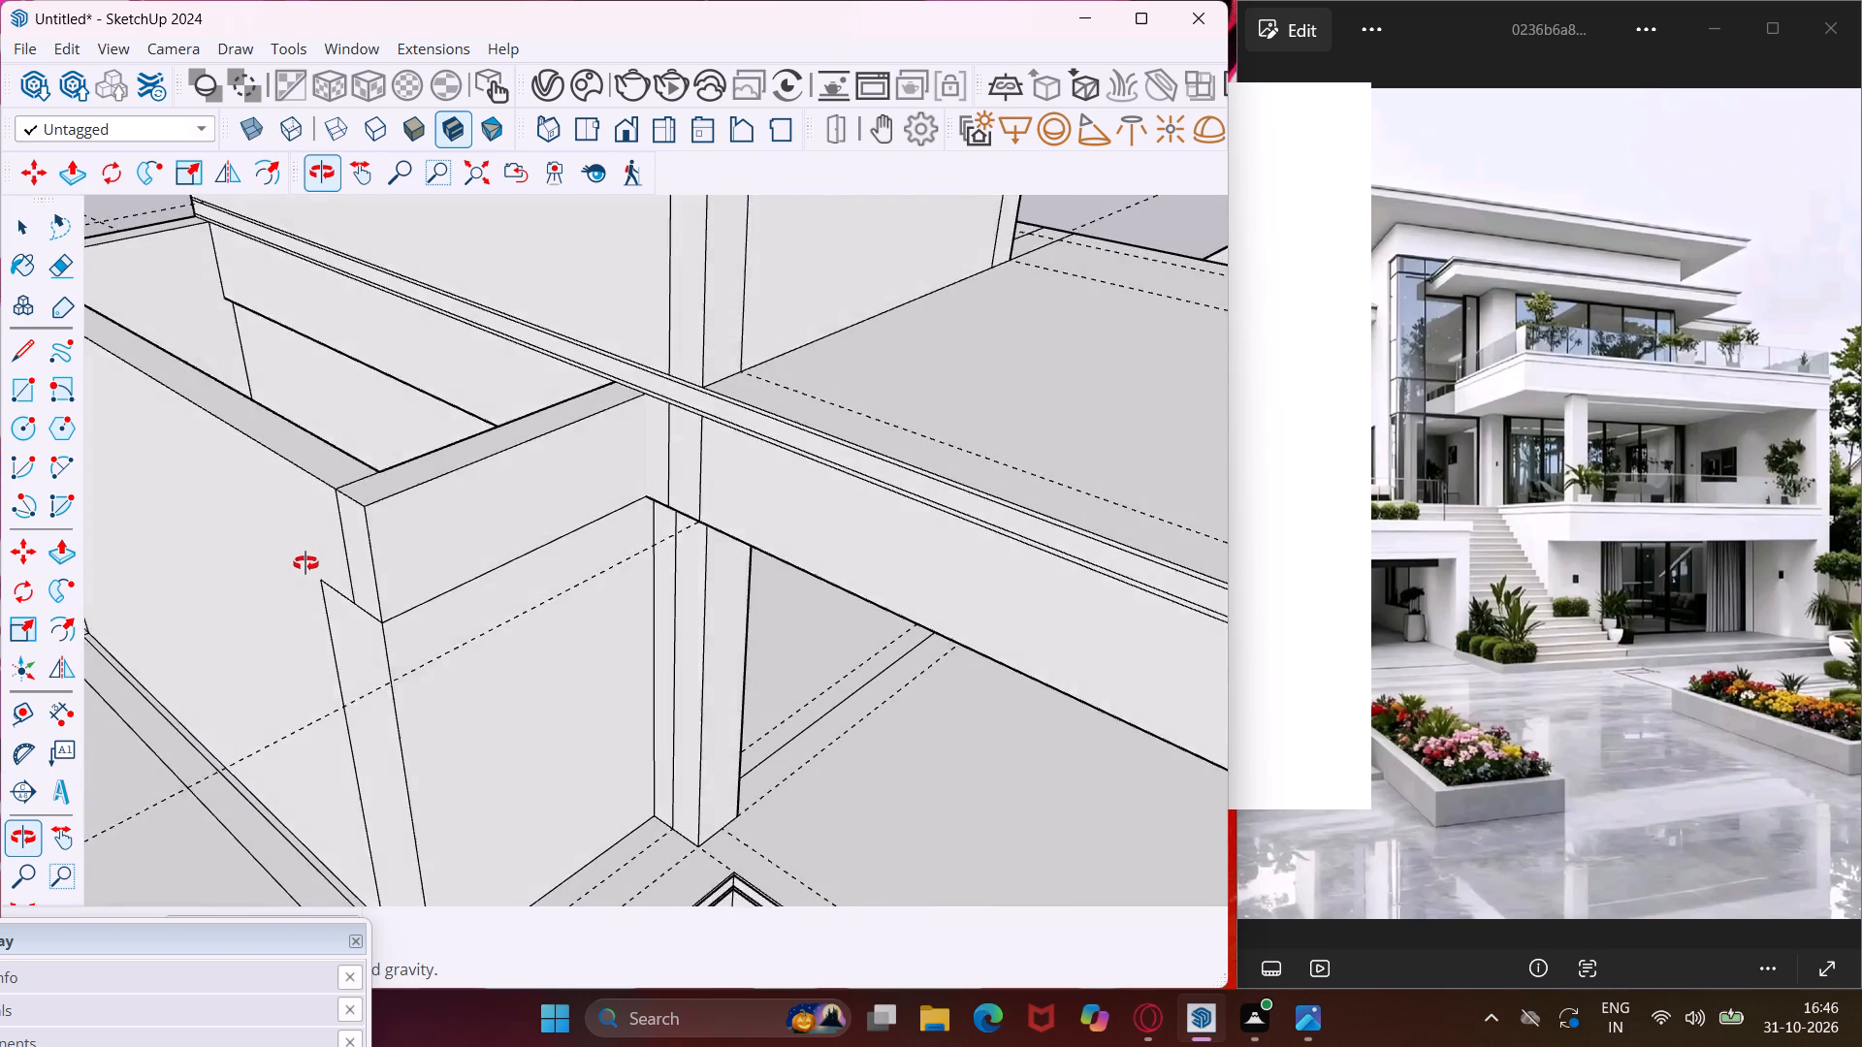
middle_drag(305, 563, 632, 612)
scroll(666, 547, up, 8)
click(667, 564)
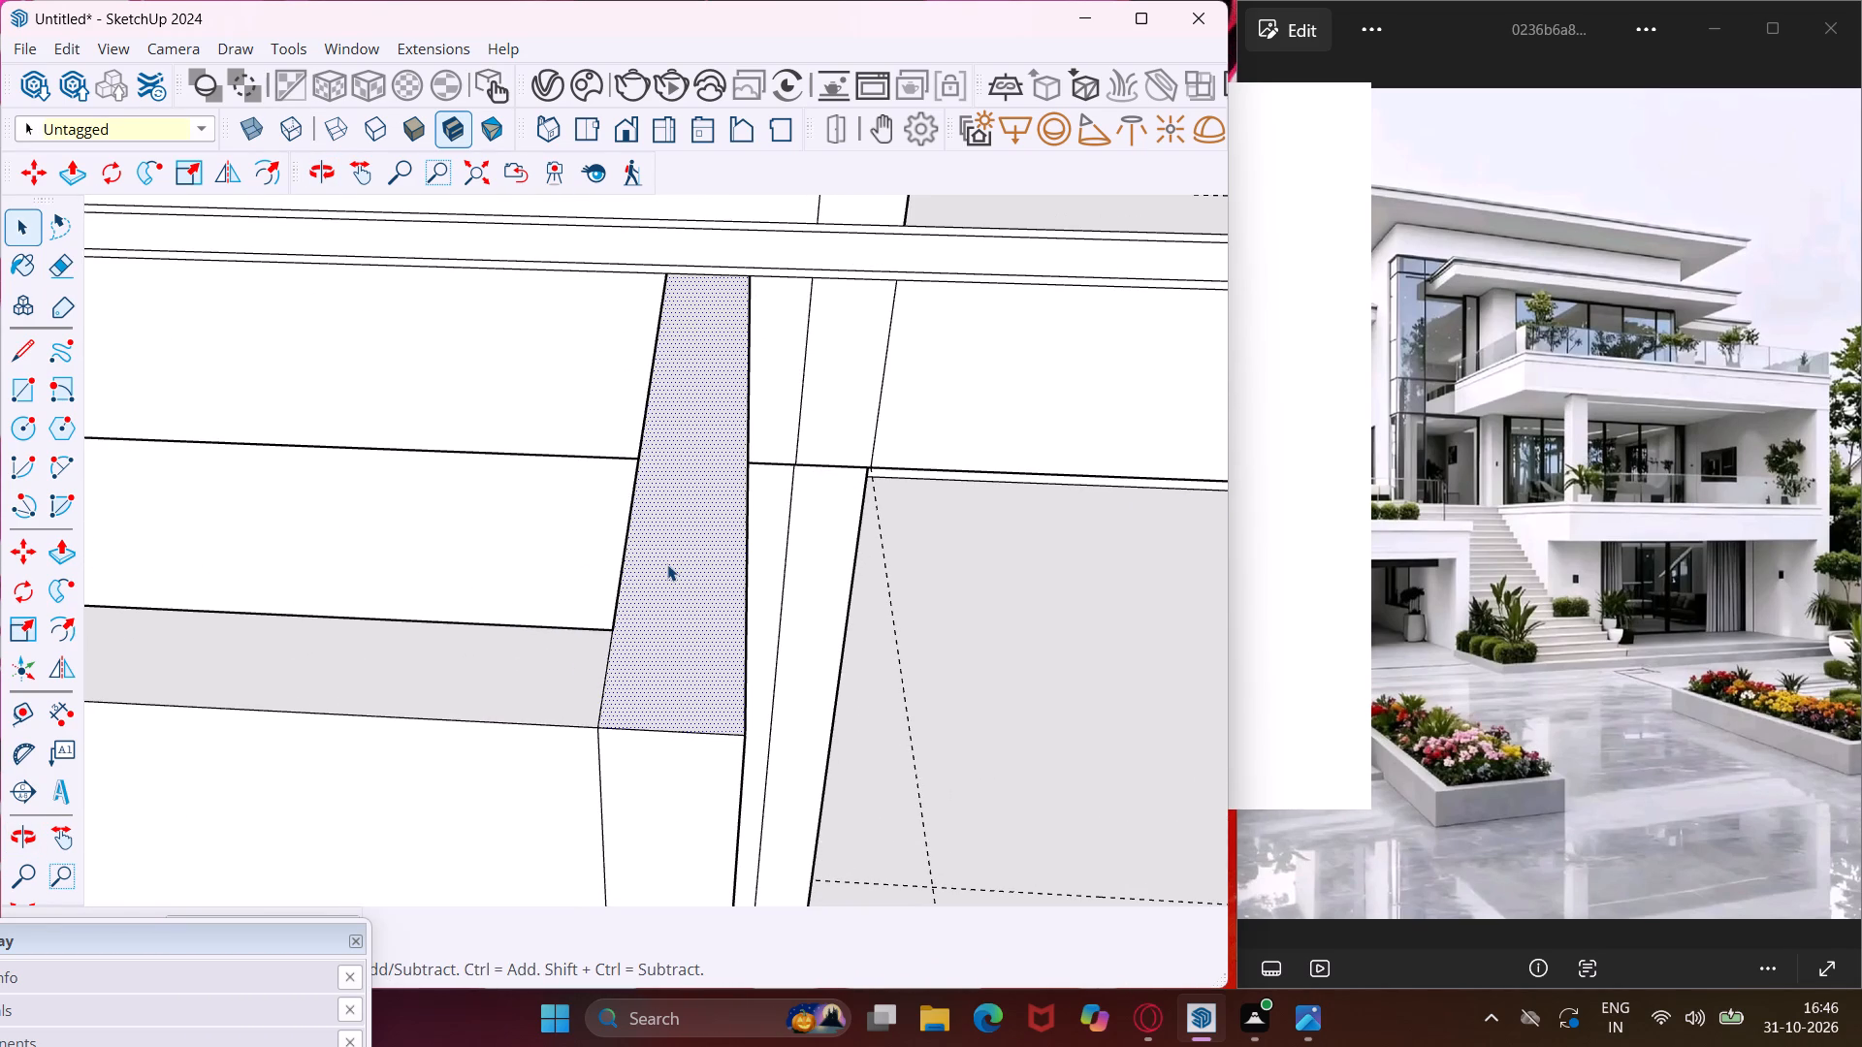
key(p)
click(667, 564)
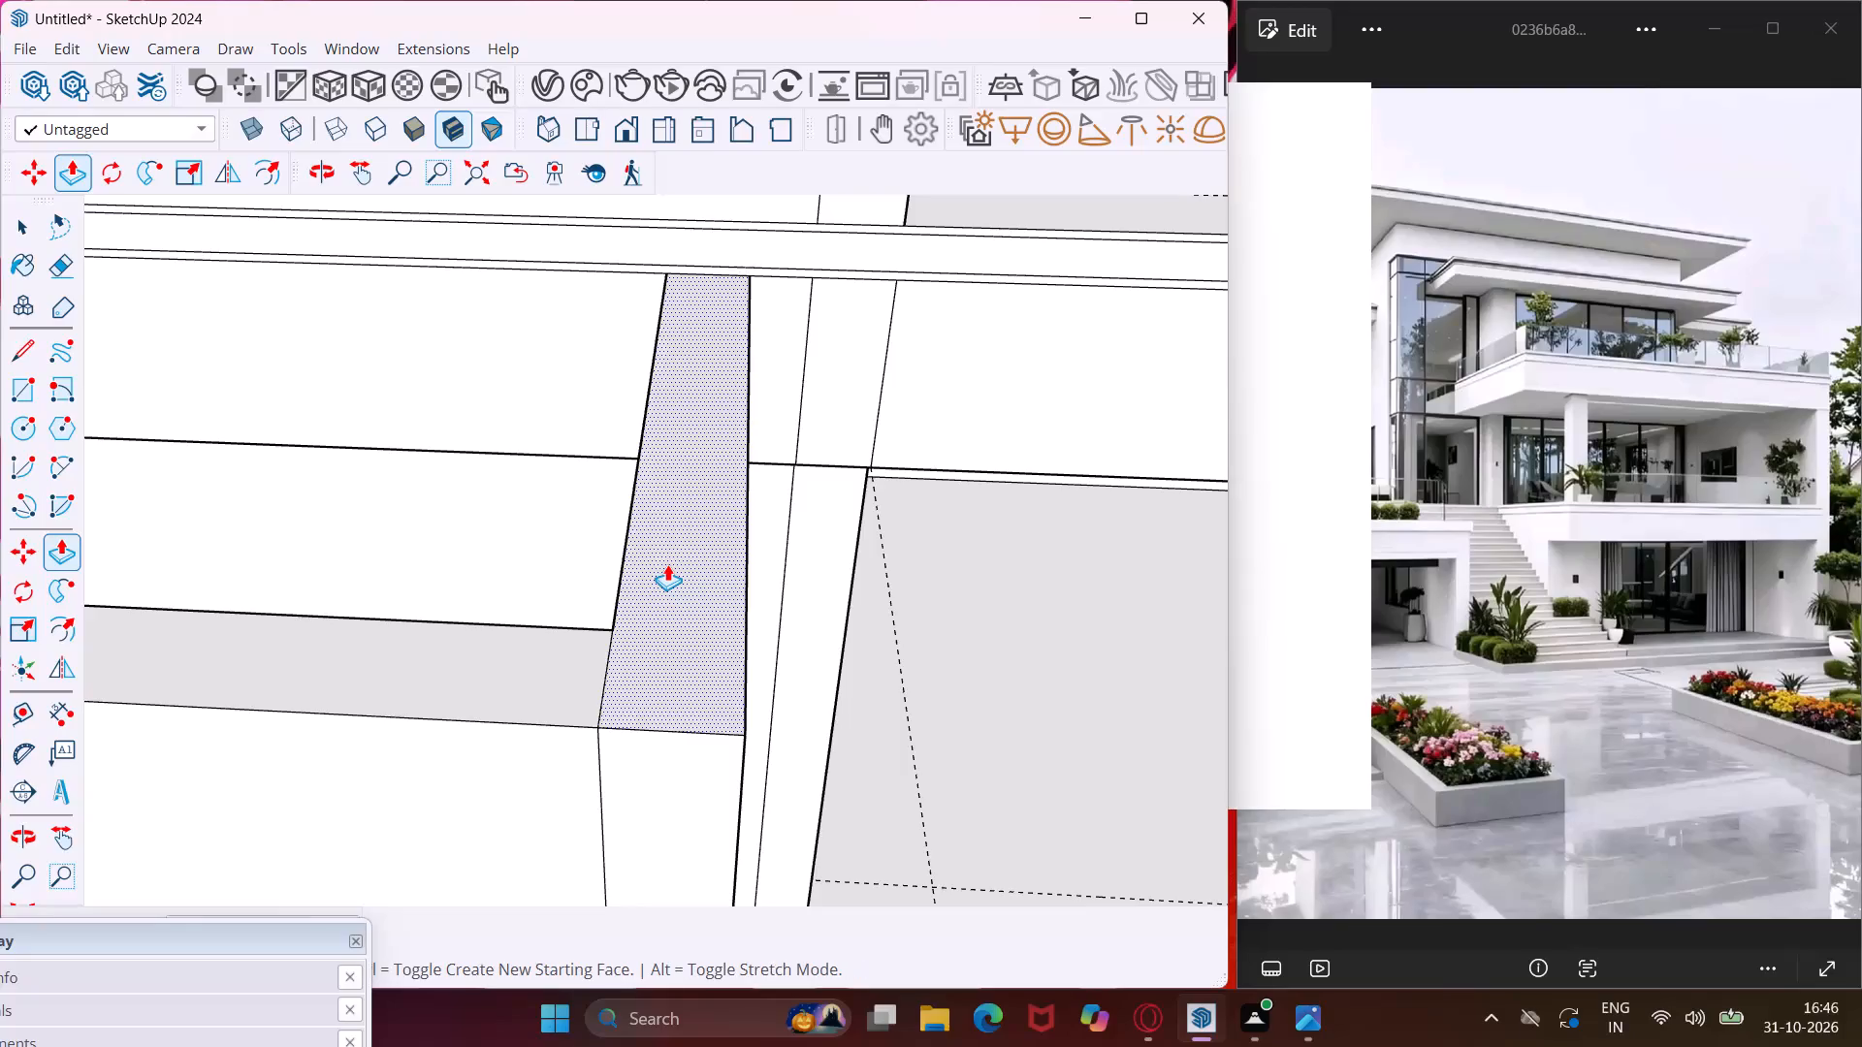
key(6)
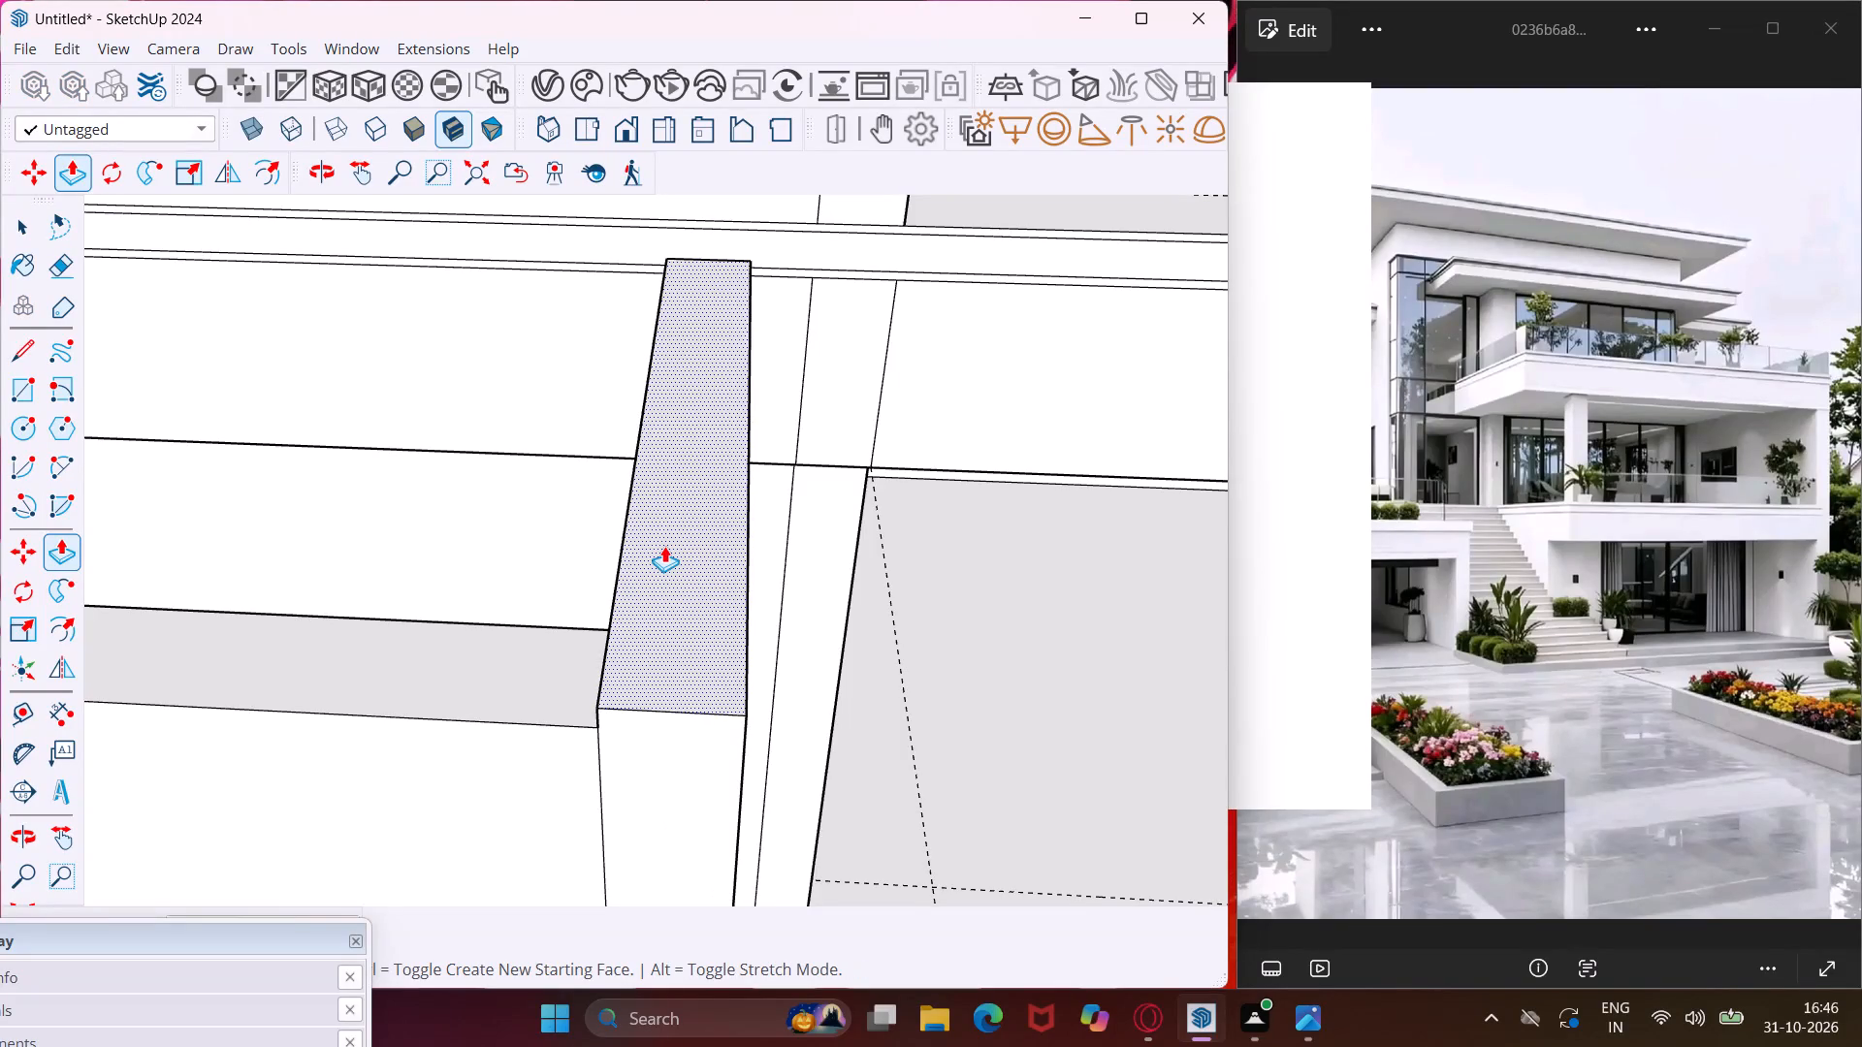
key(shift+quotedbl)
key(Return)
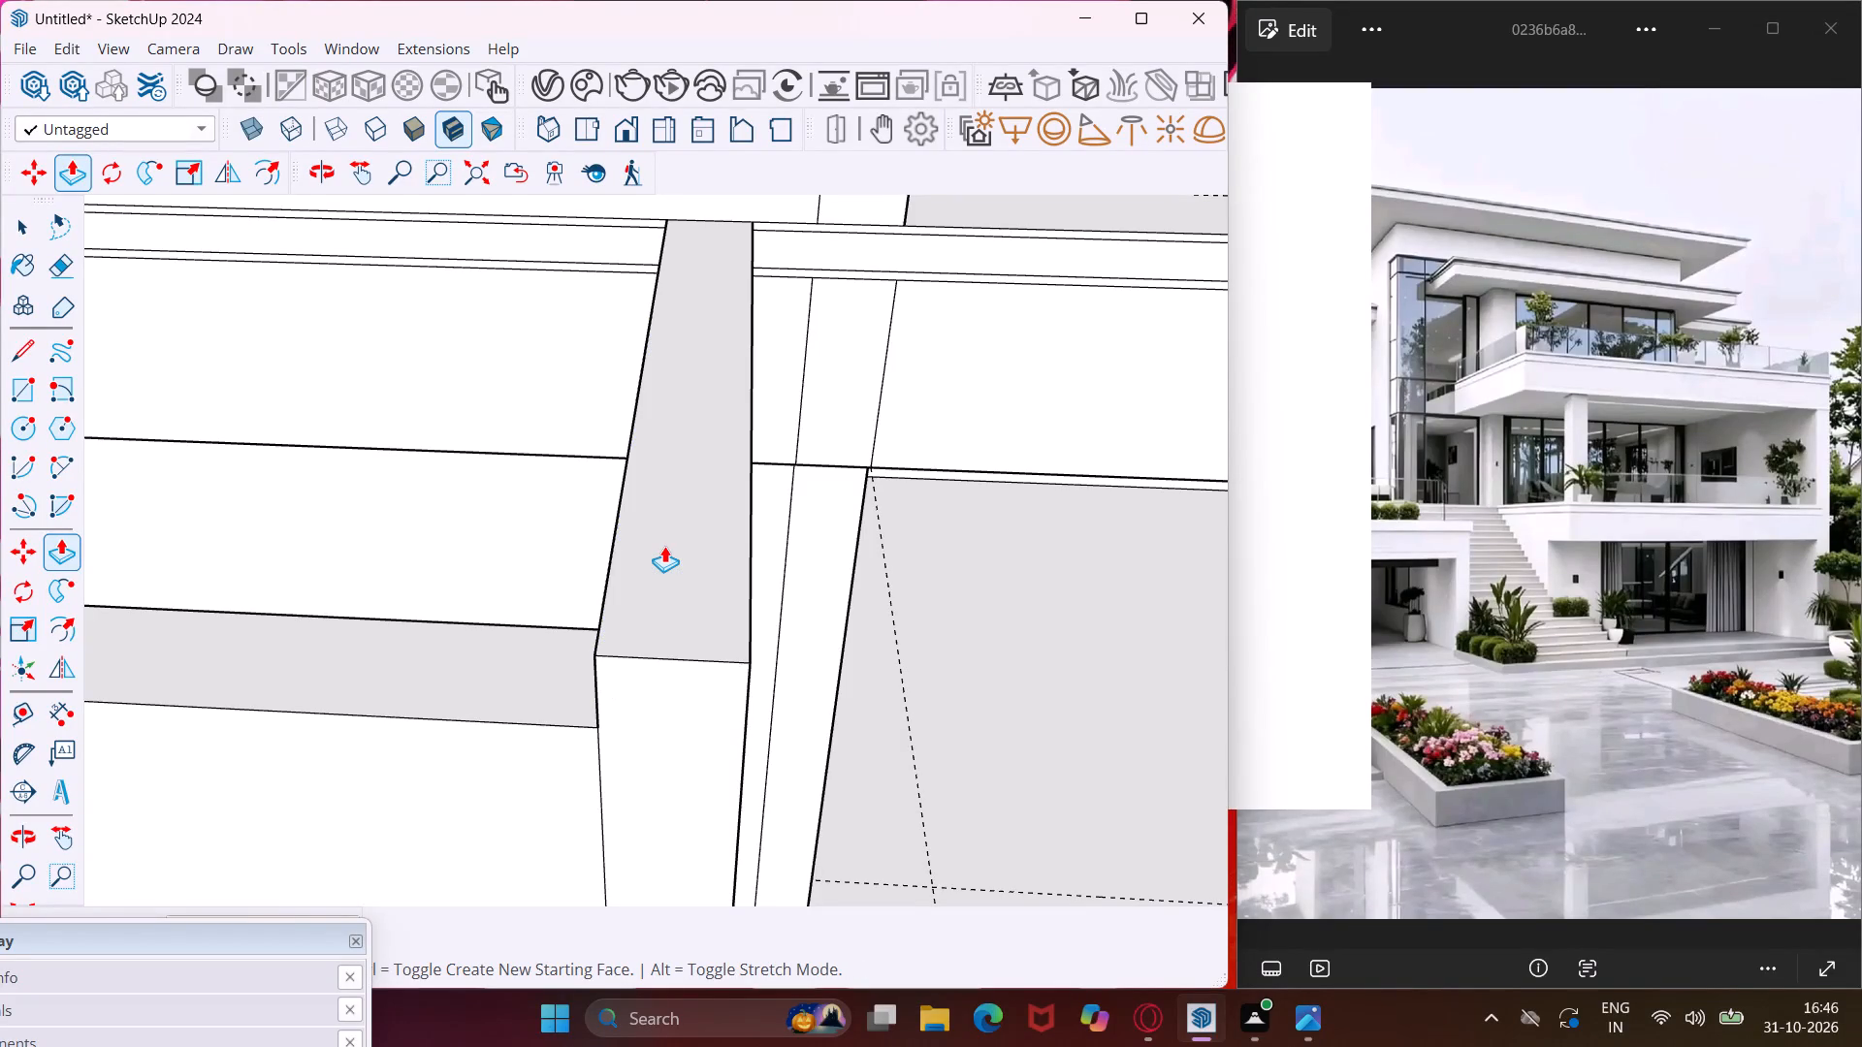
Repeat the 6" Push/Pull on the top face of the adjoining long outer wall.
middle_drag(664, 546, 531, 540)
scroll(365, 594, up, 3)
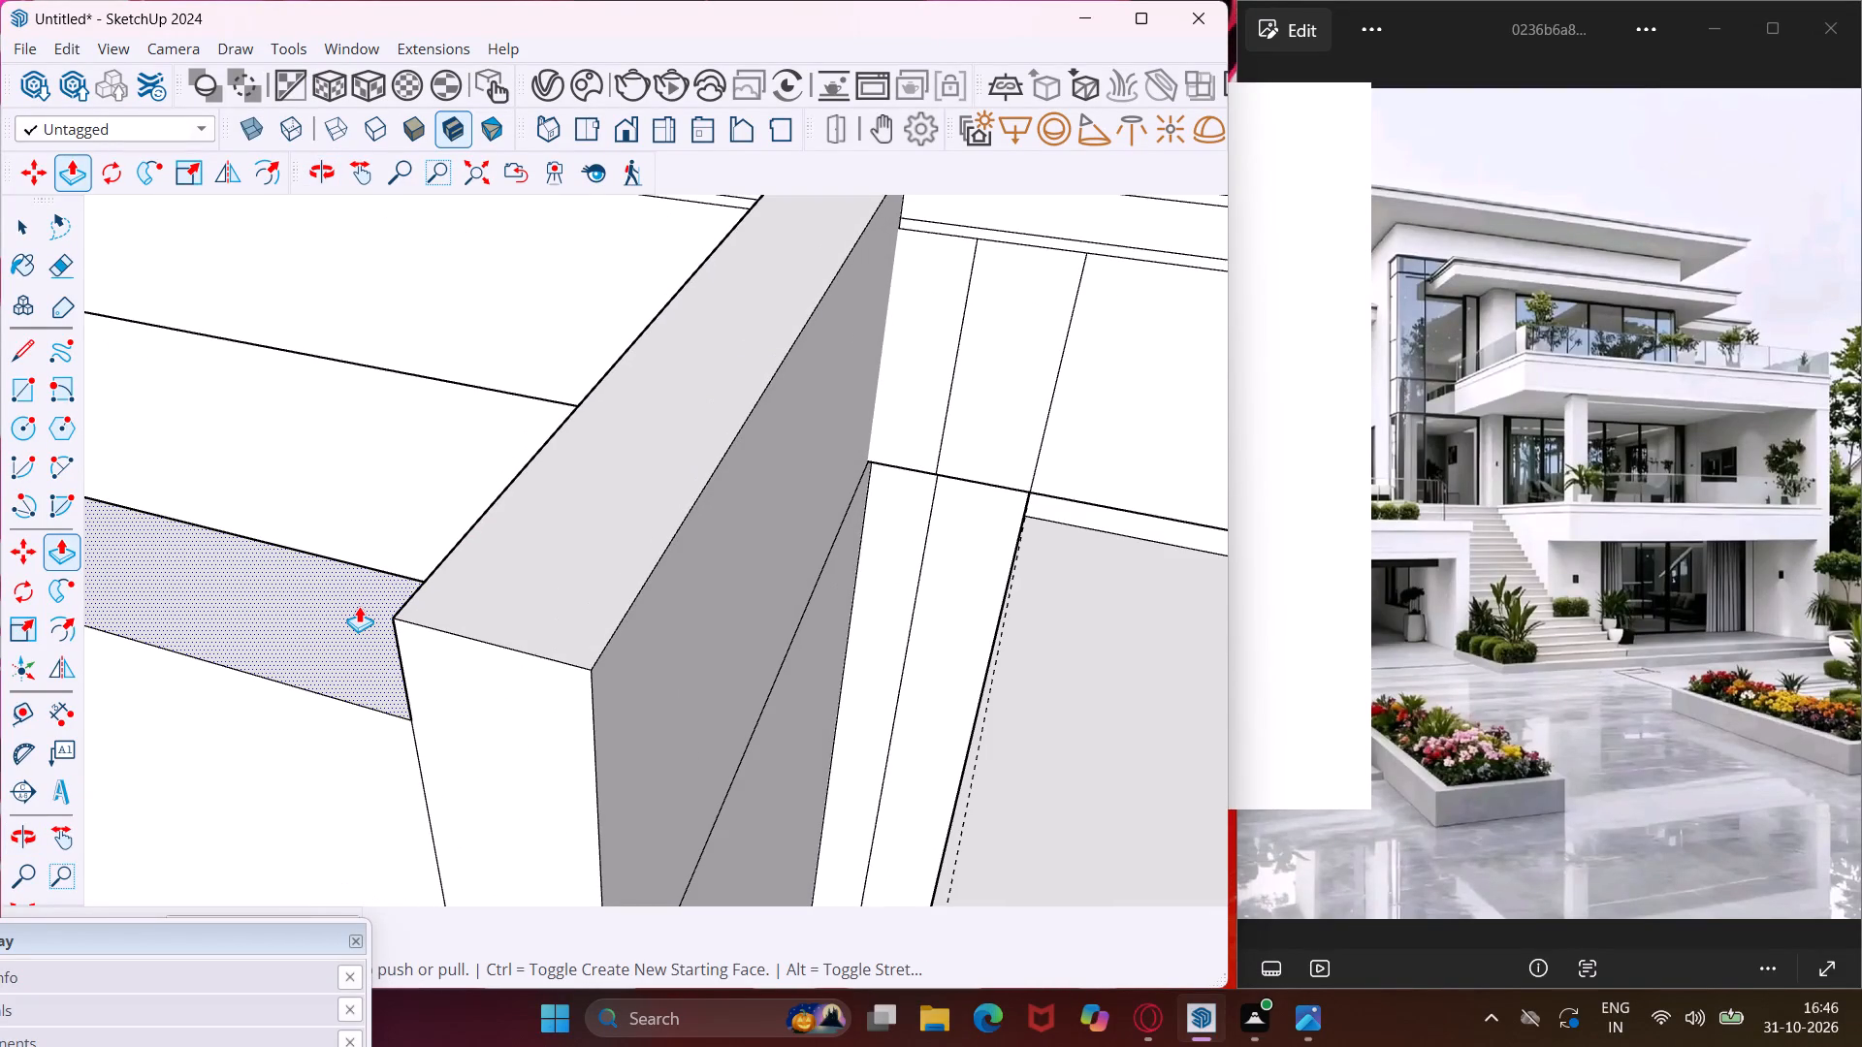
double_click(359, 606)
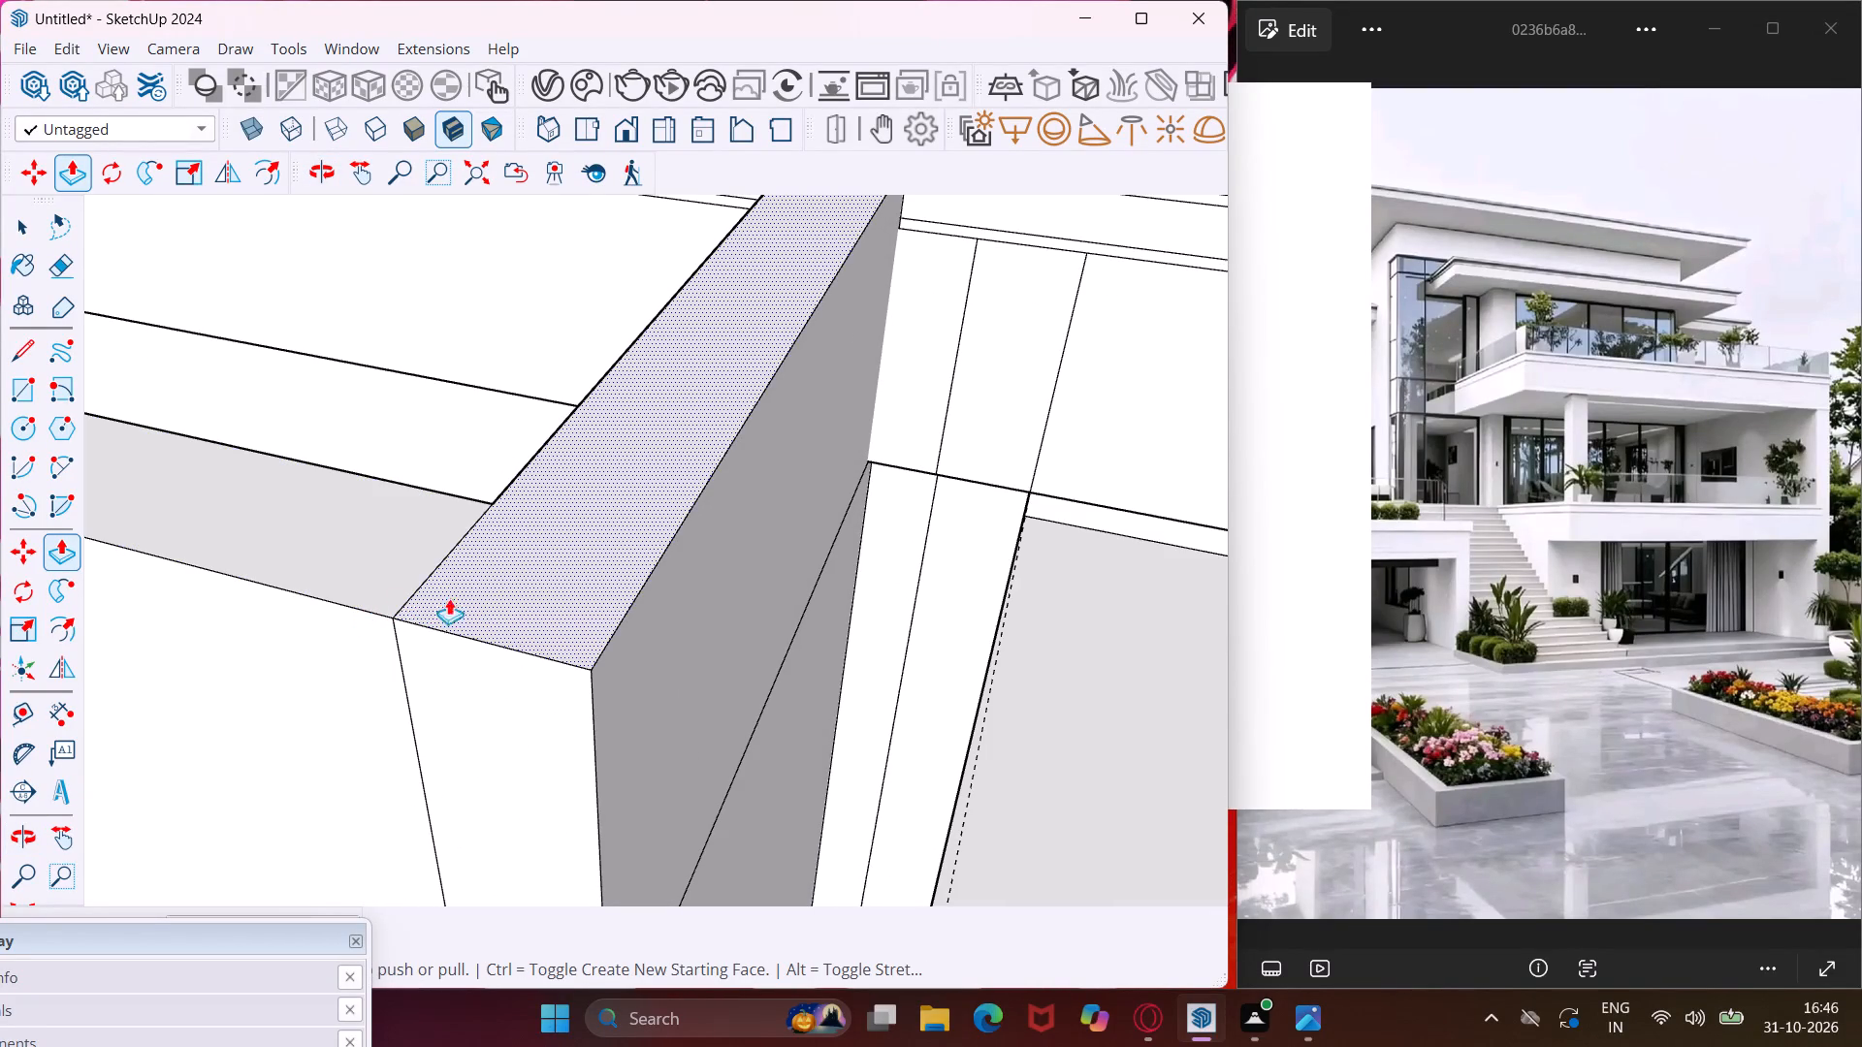
key(Escape)
key(space)
Draw a vertical line on the outer wall face from the corner panel's top inner corner to the wall's top edge.
middle_drag(525, 557, 653, 423)
scroll(653, 423, down, 6)
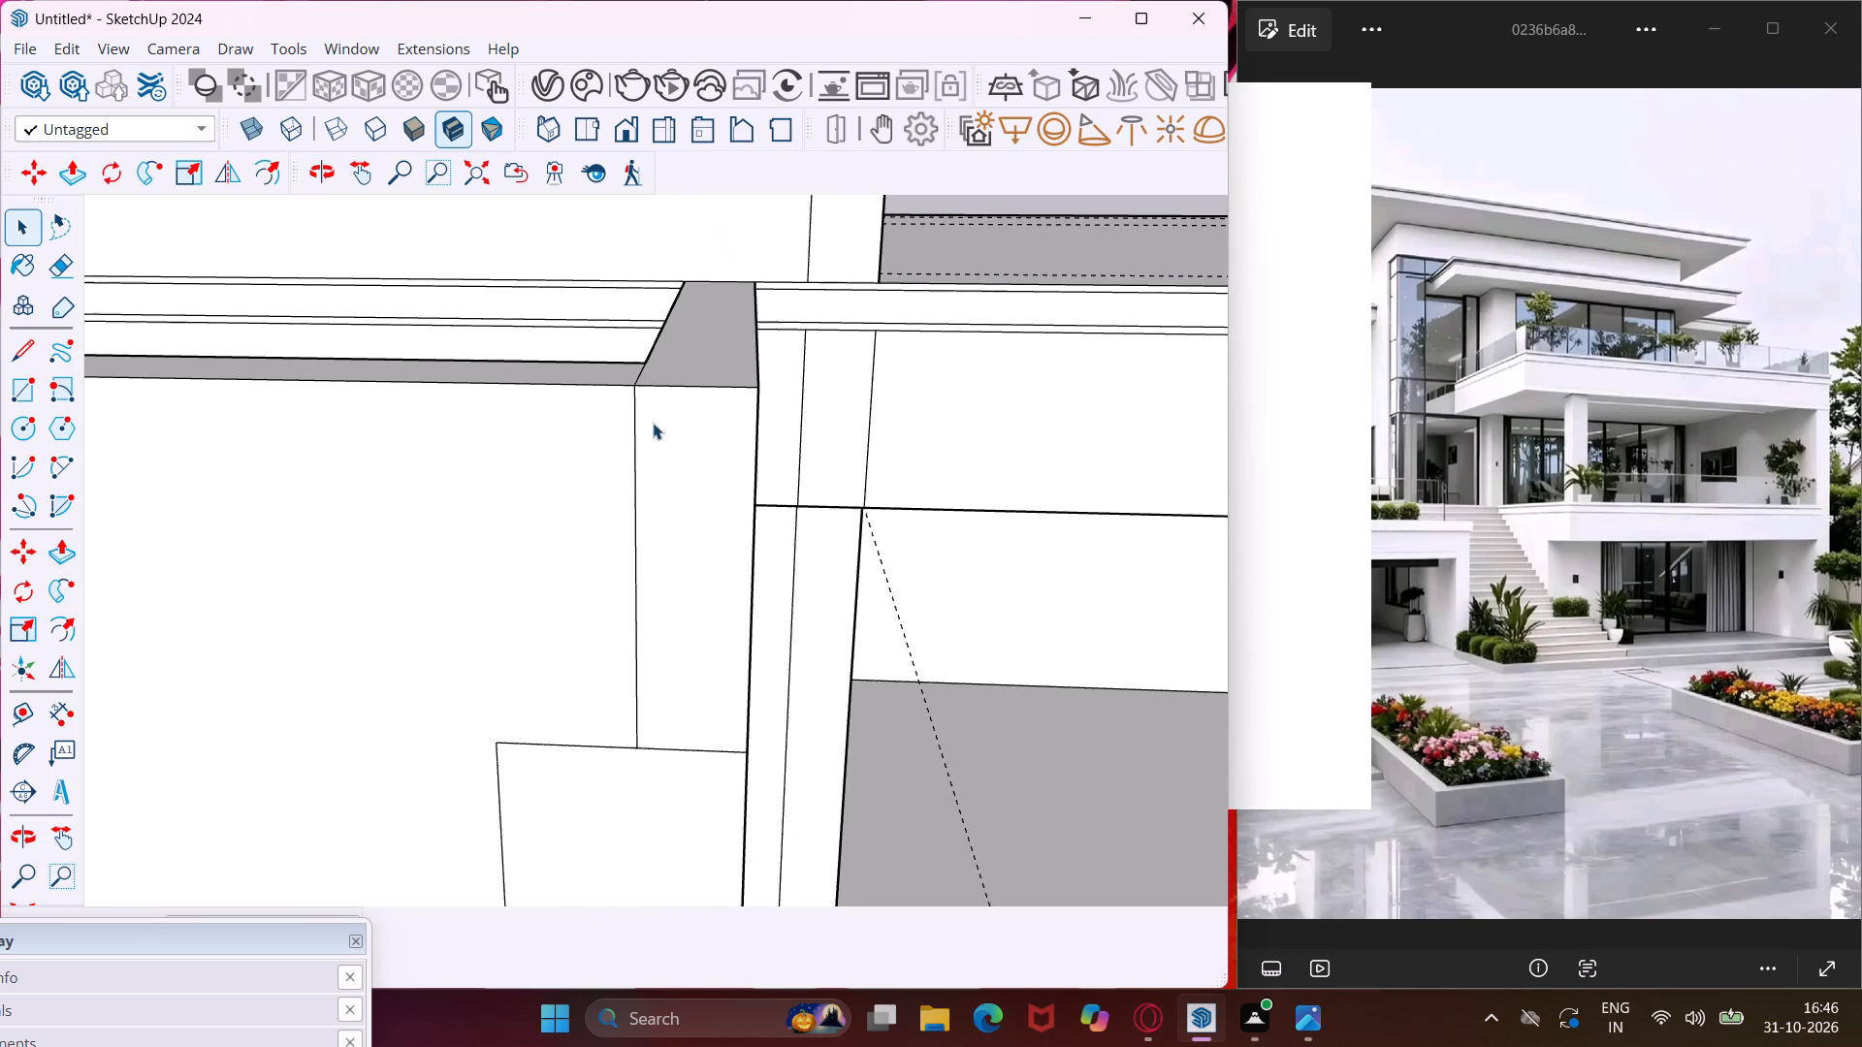
scroll(653, 423, down, 5)
click(16, 346)
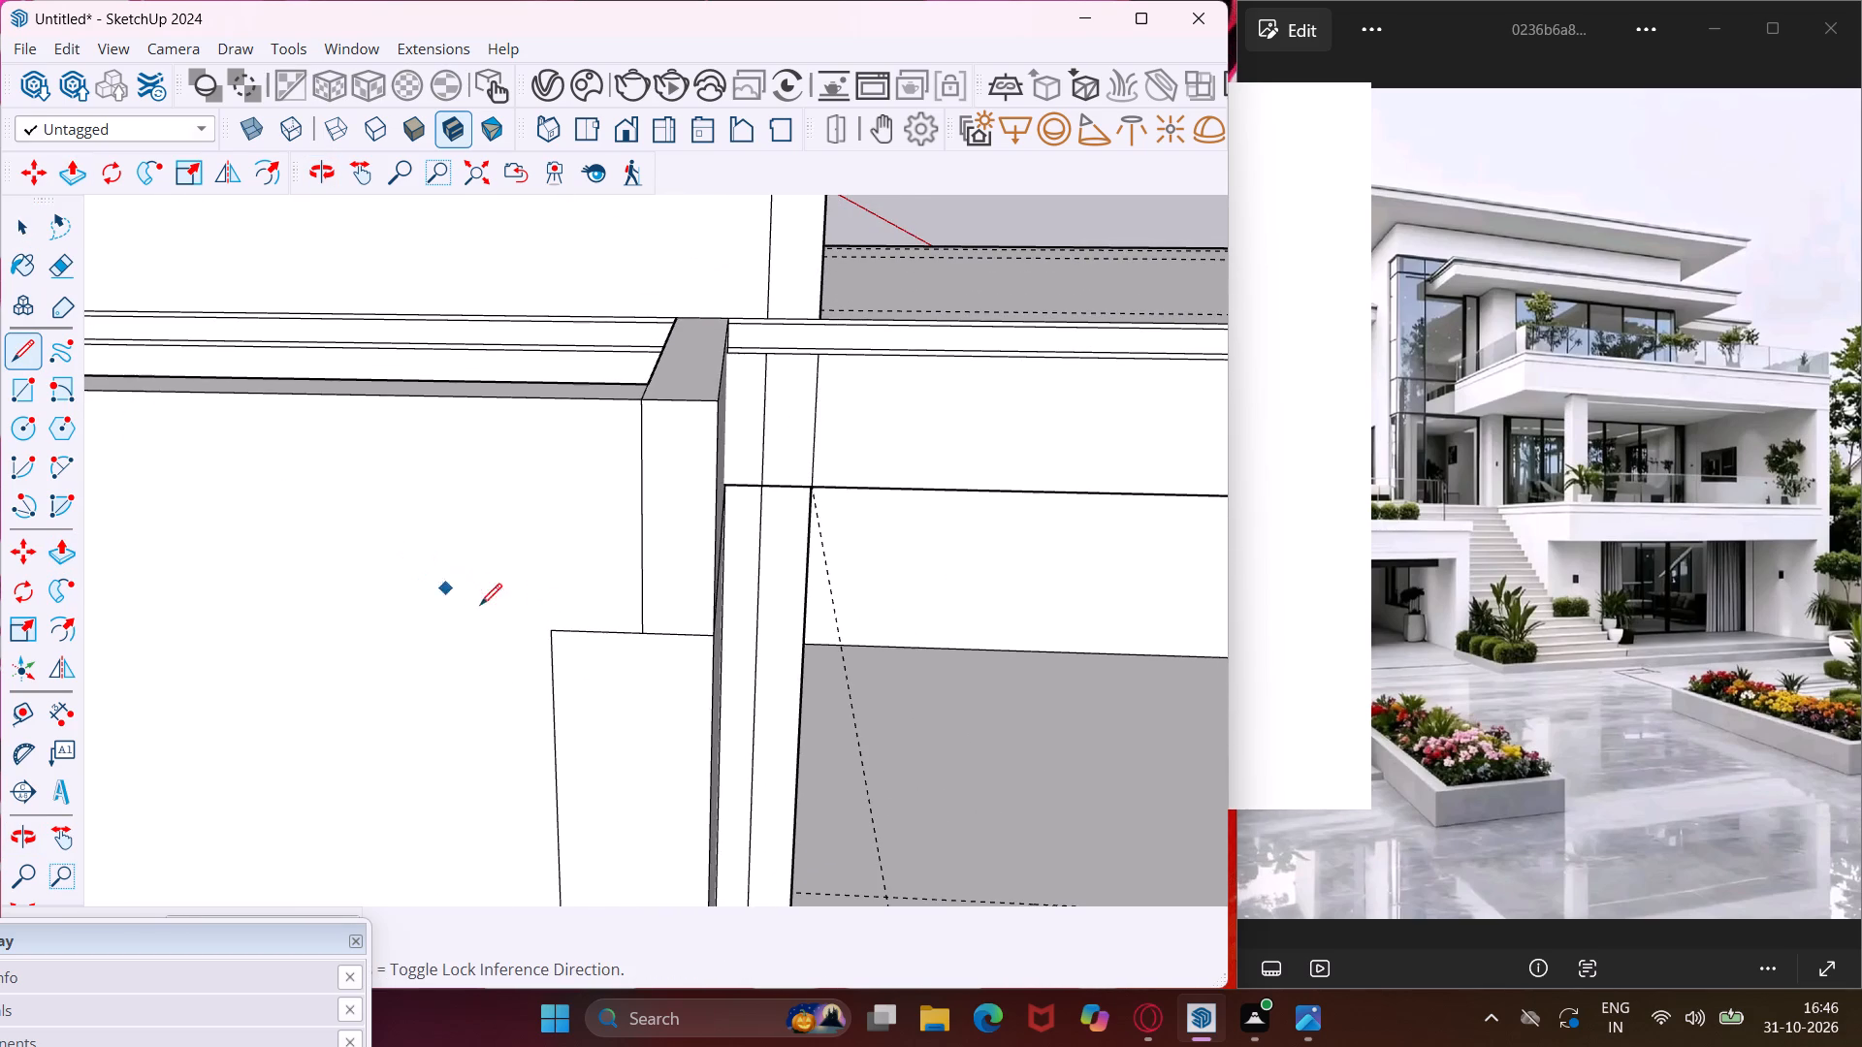
click(556, 633)
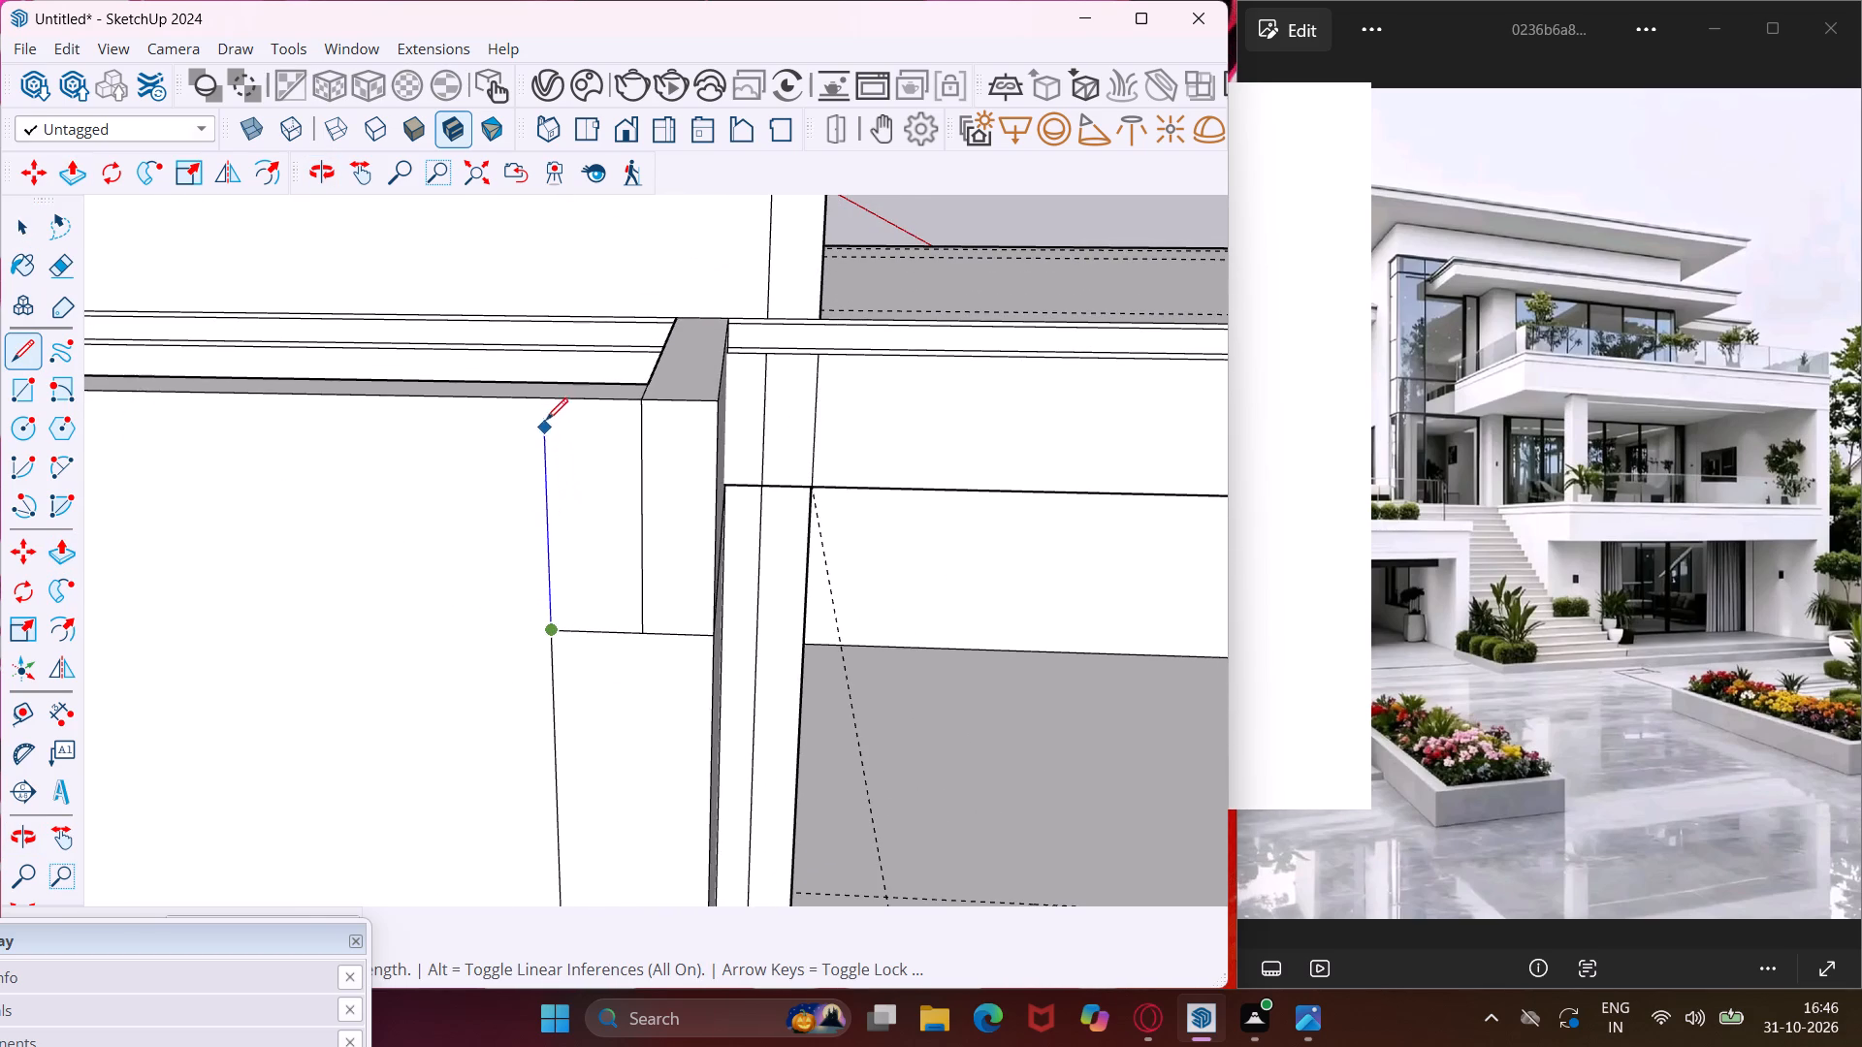
click(546, 404)
key(Escape)
key(space)
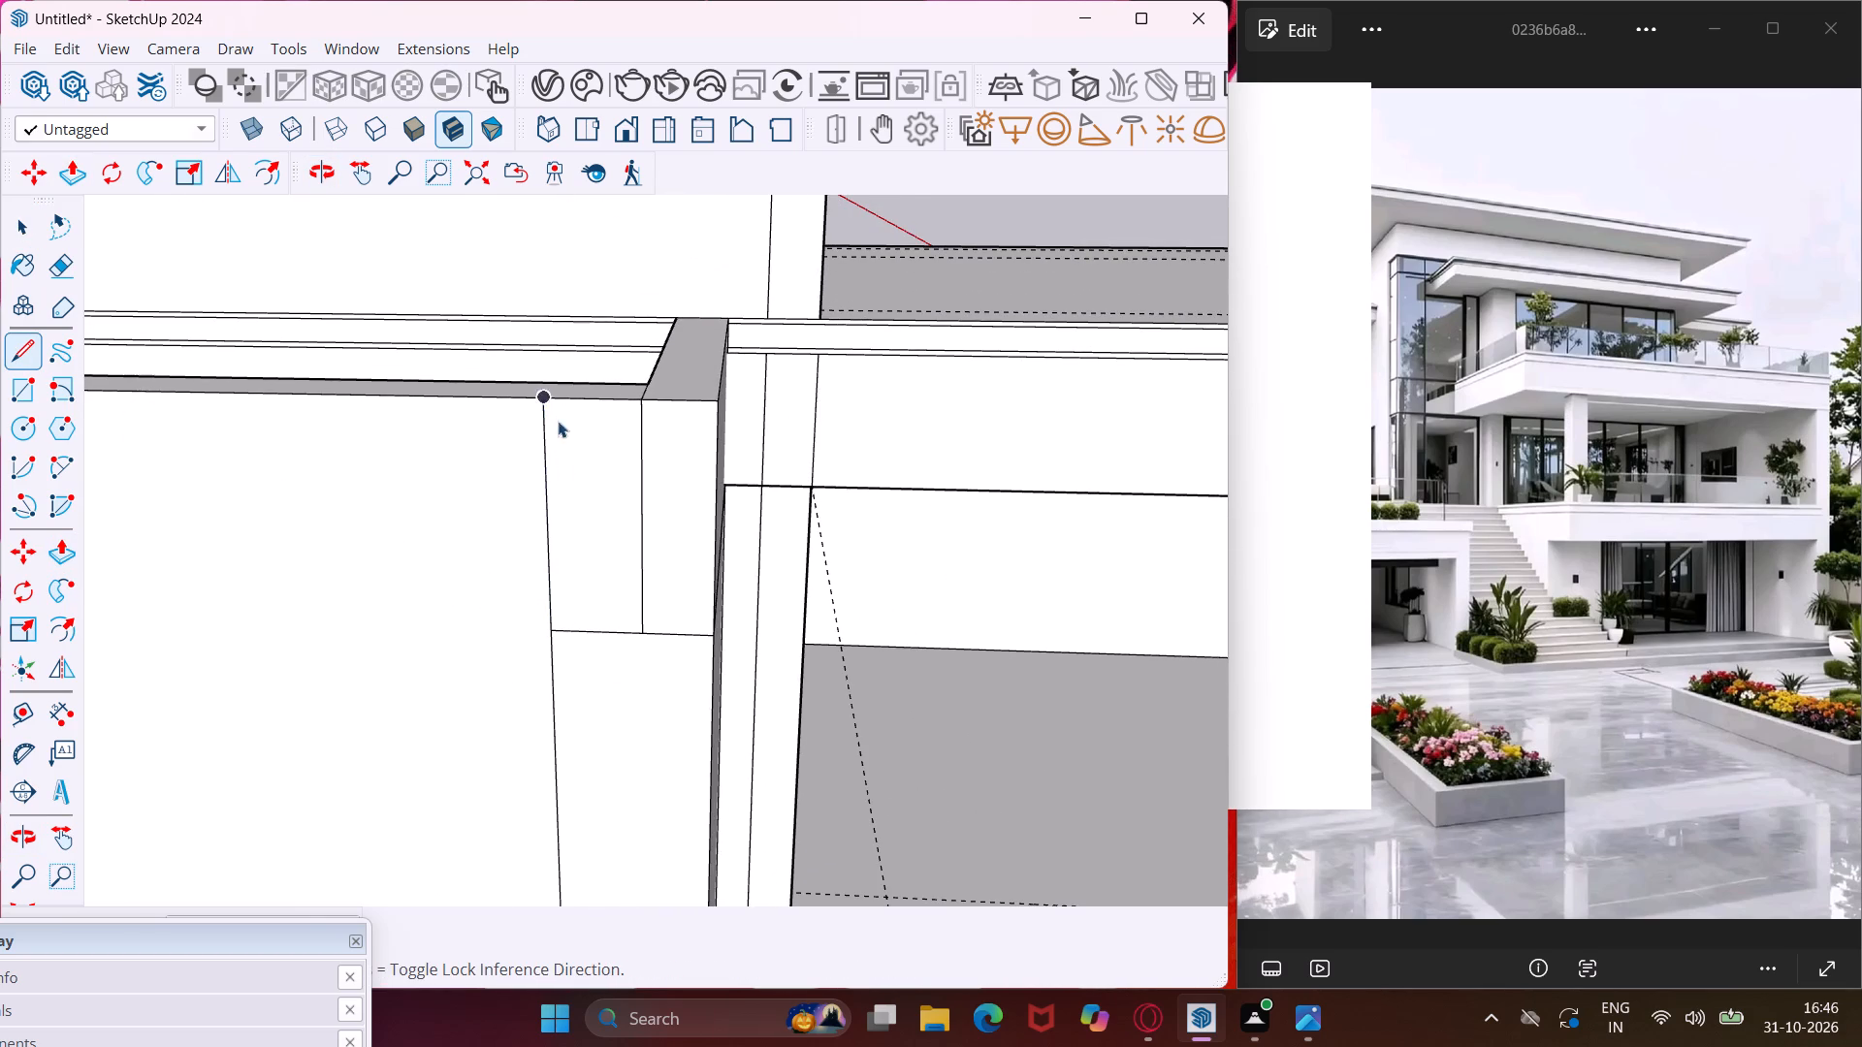
Erase the remaining vertical seam on the outer face above the corner panel.
key(e)
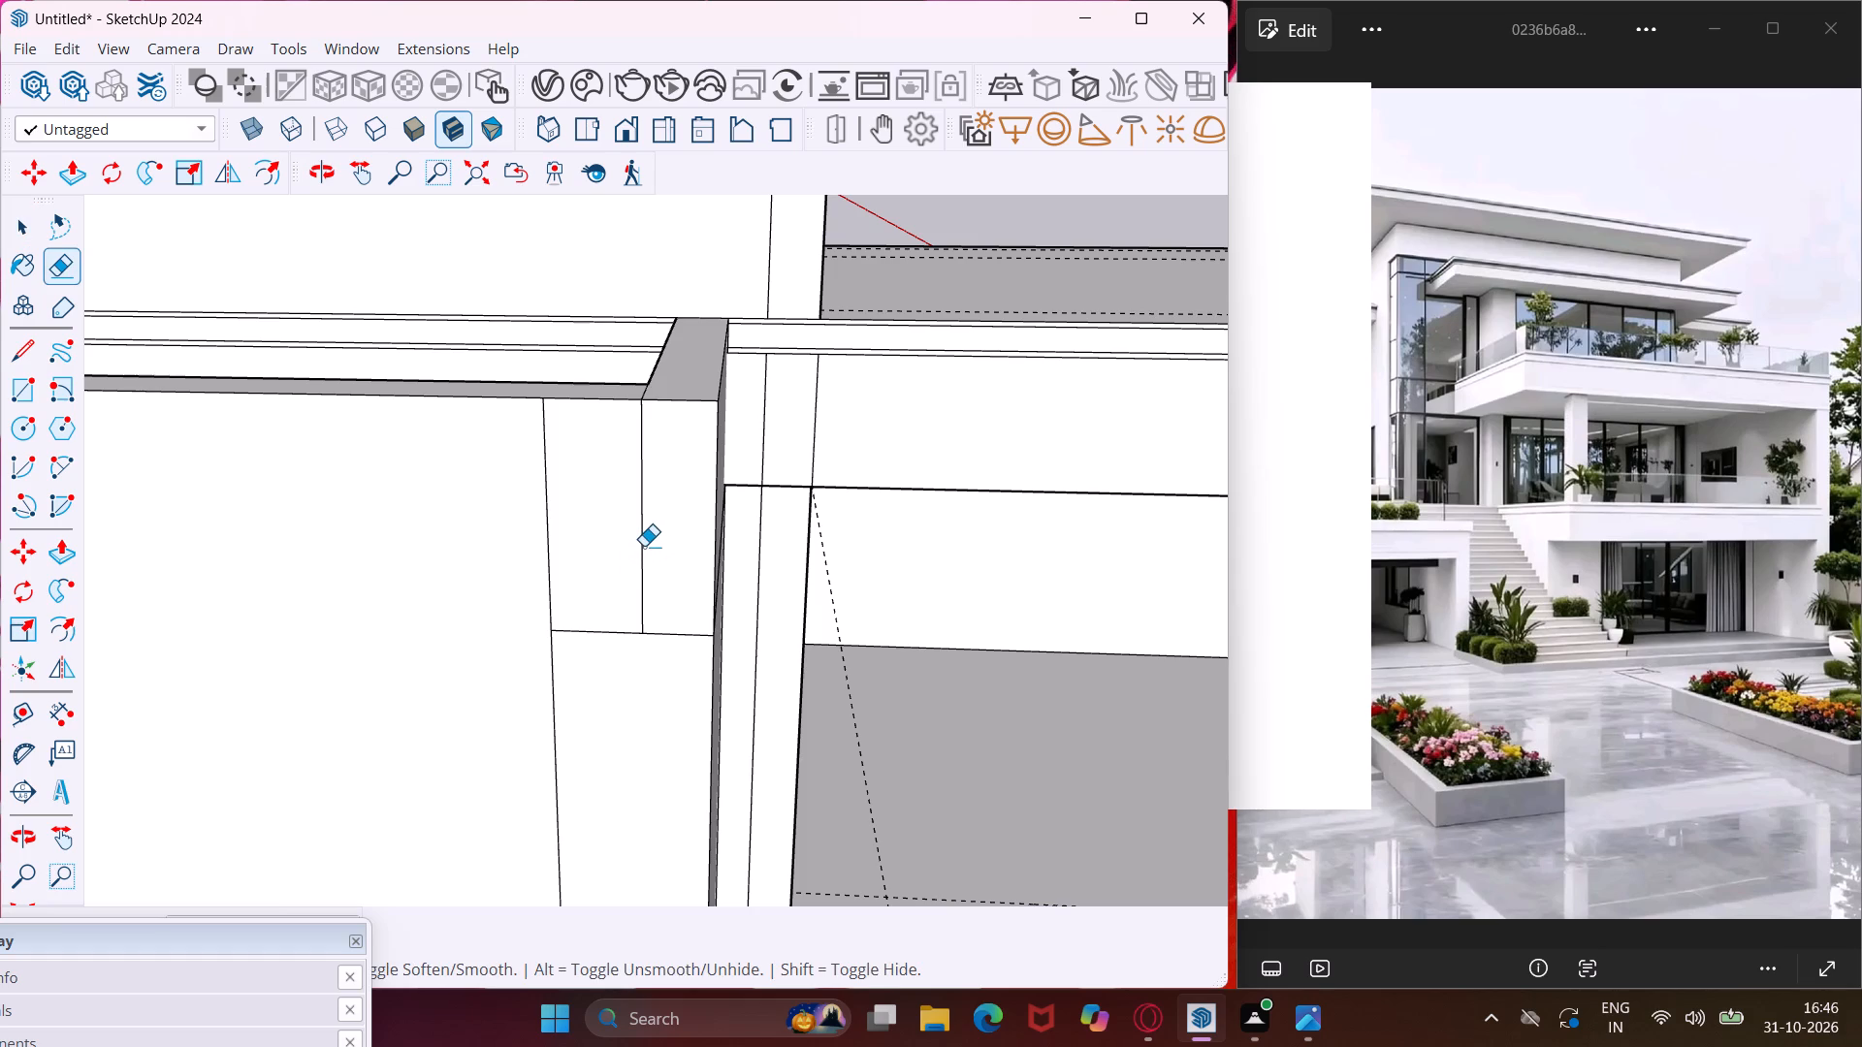
click(644, 545)
key(Escape)
key(space)
Copy the two upper corner faces of the middle-floor wall beside the staircase onto the open ground next to the villa.
middle_drag(644, 545, 520, 567)
click(571, 554)
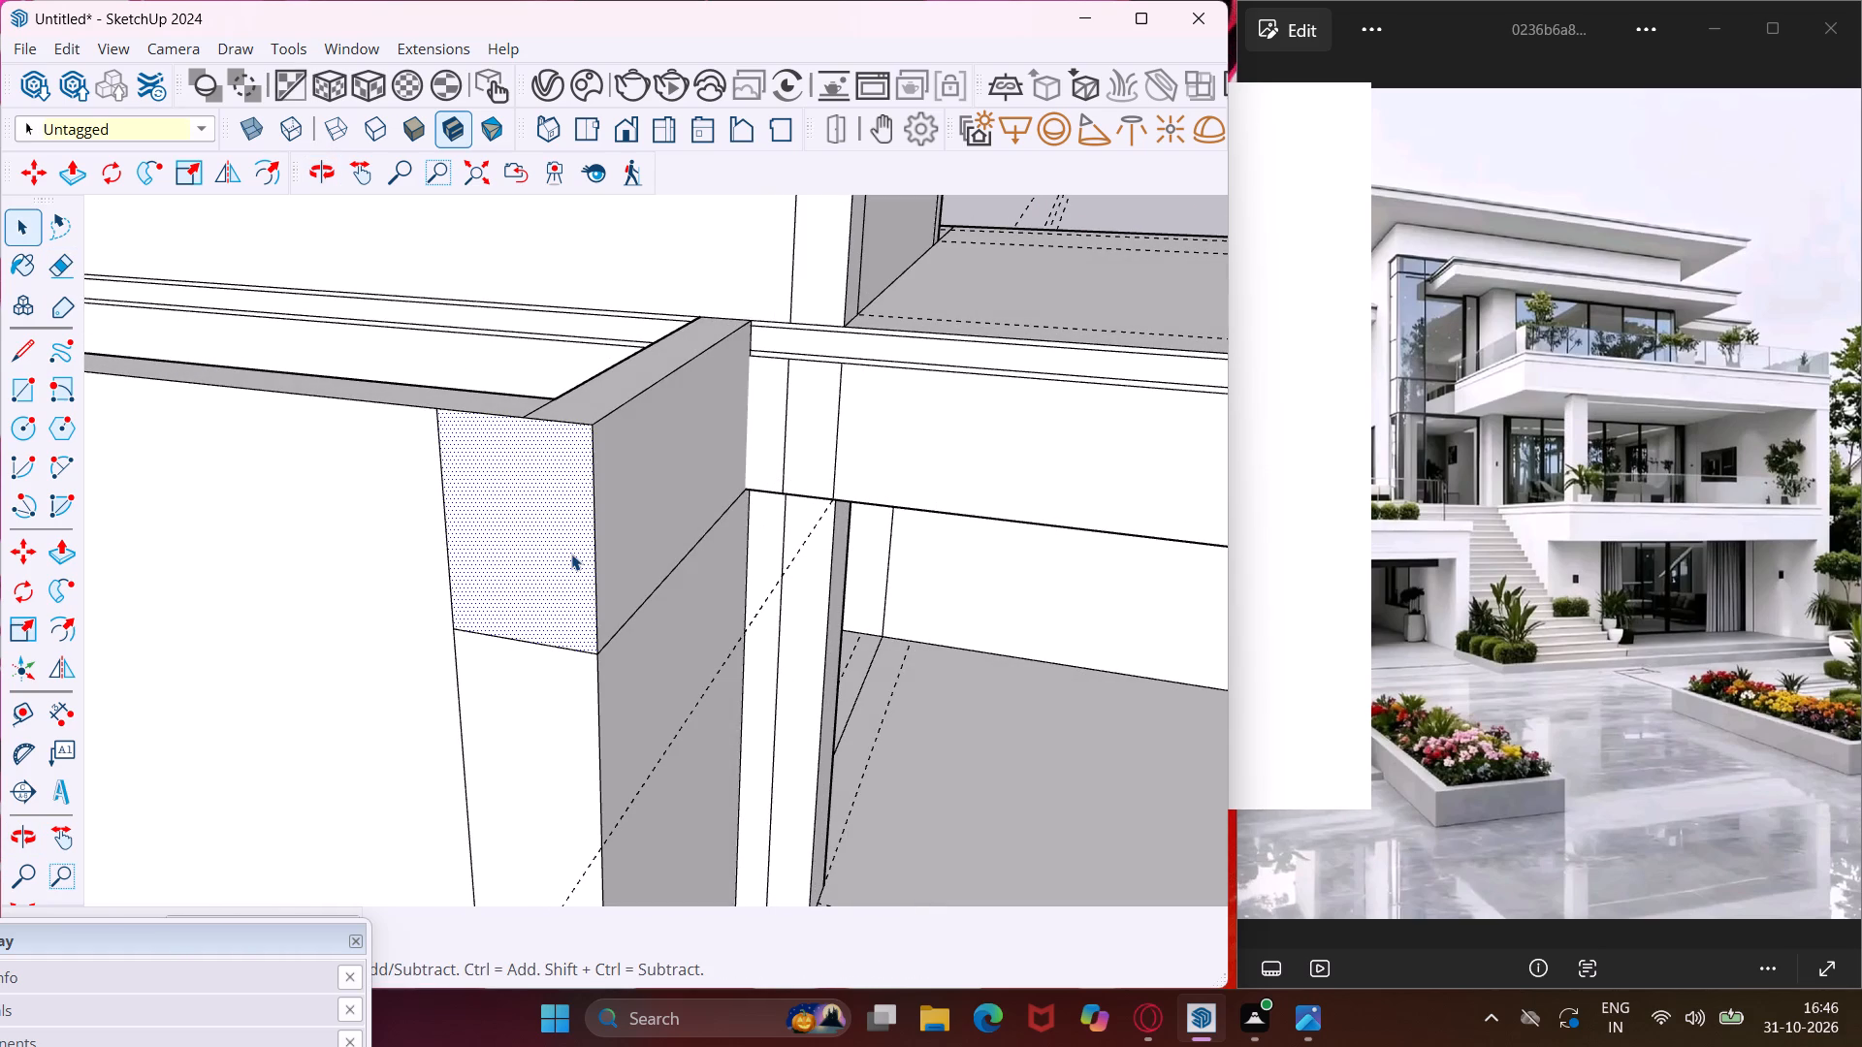
ctrl+click(666, 519)
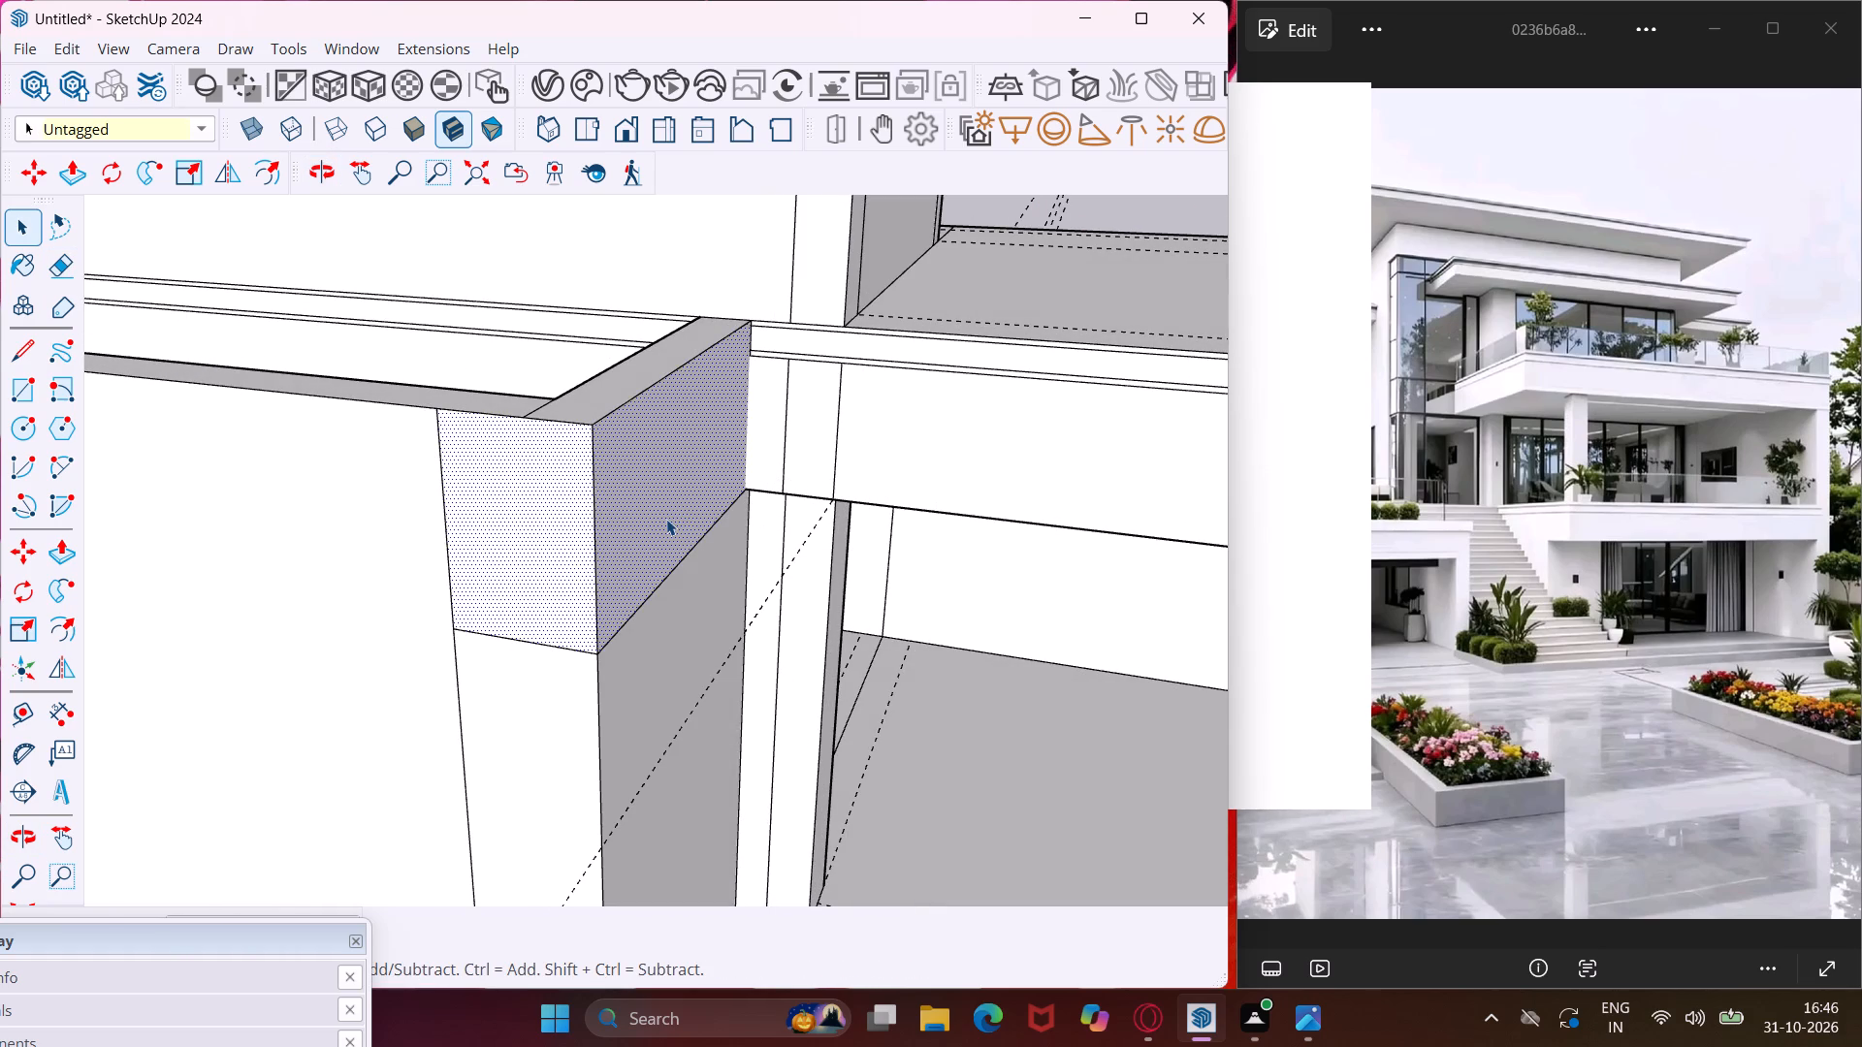
key(m)
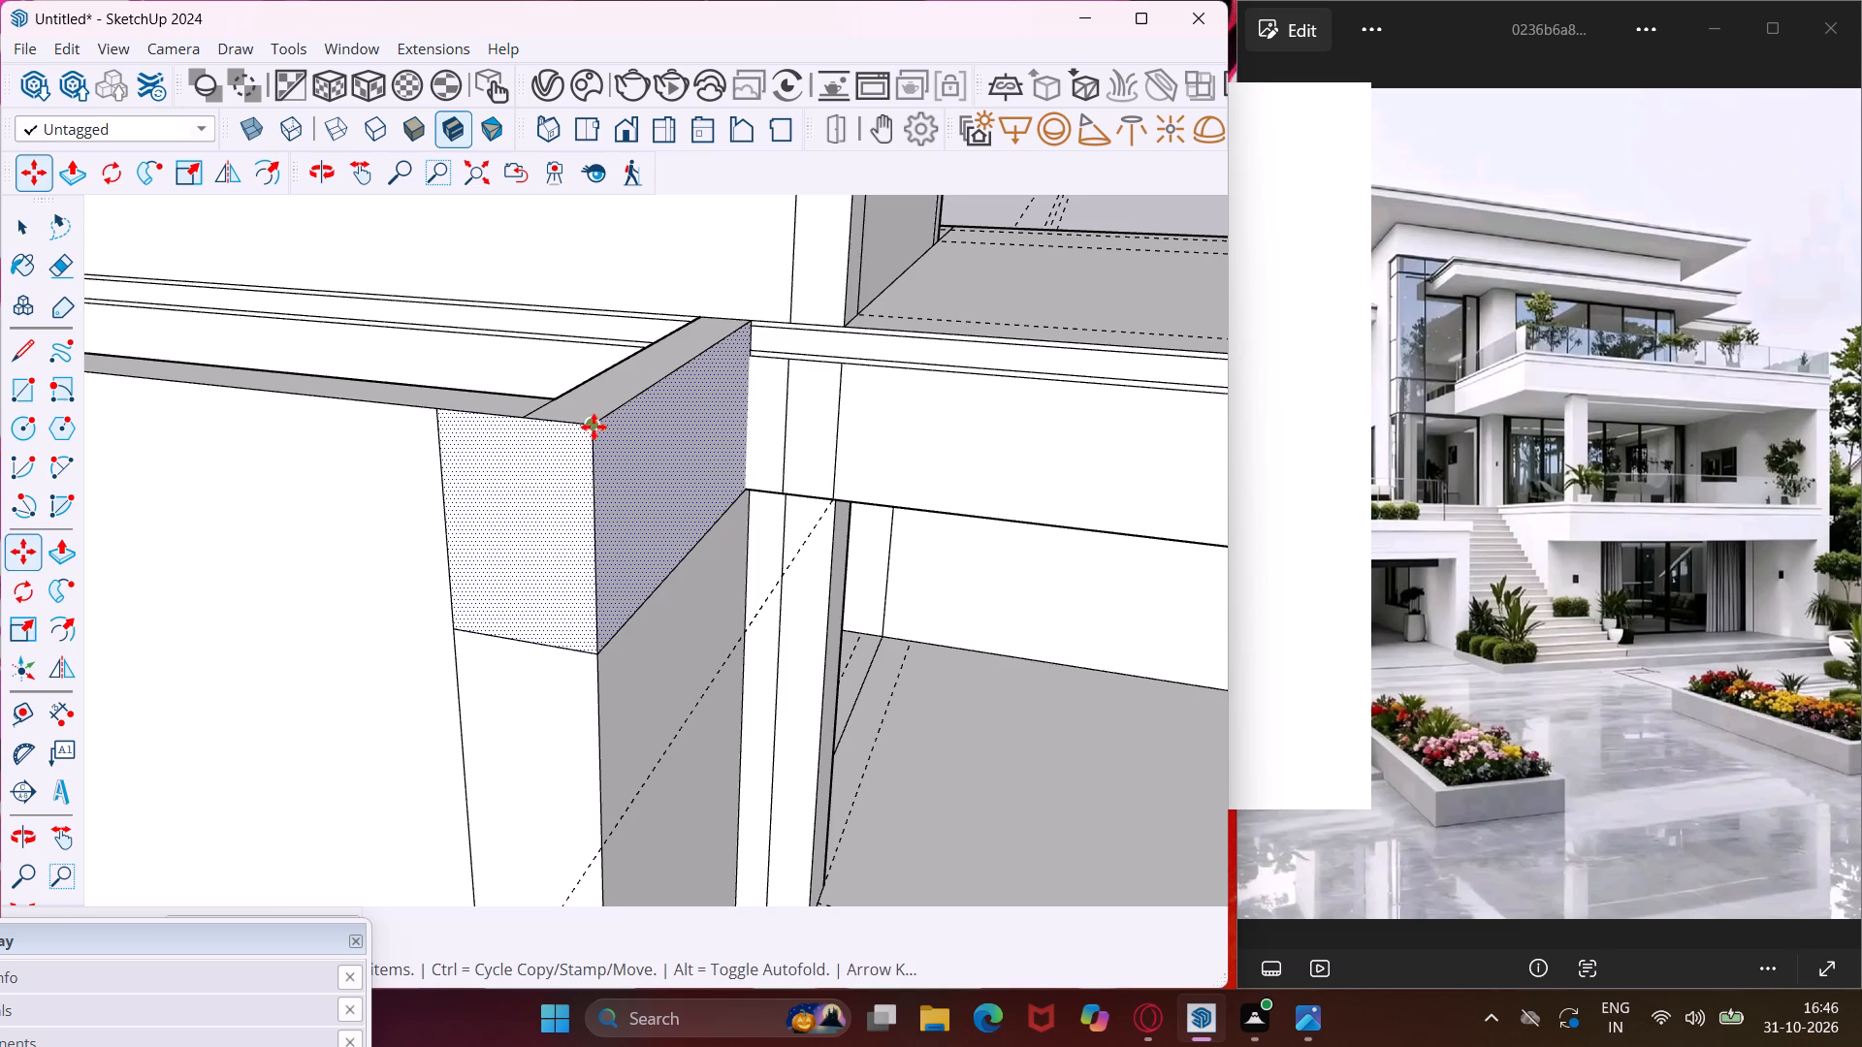
click(594, 427)
scroll(608, 431, down, 7)
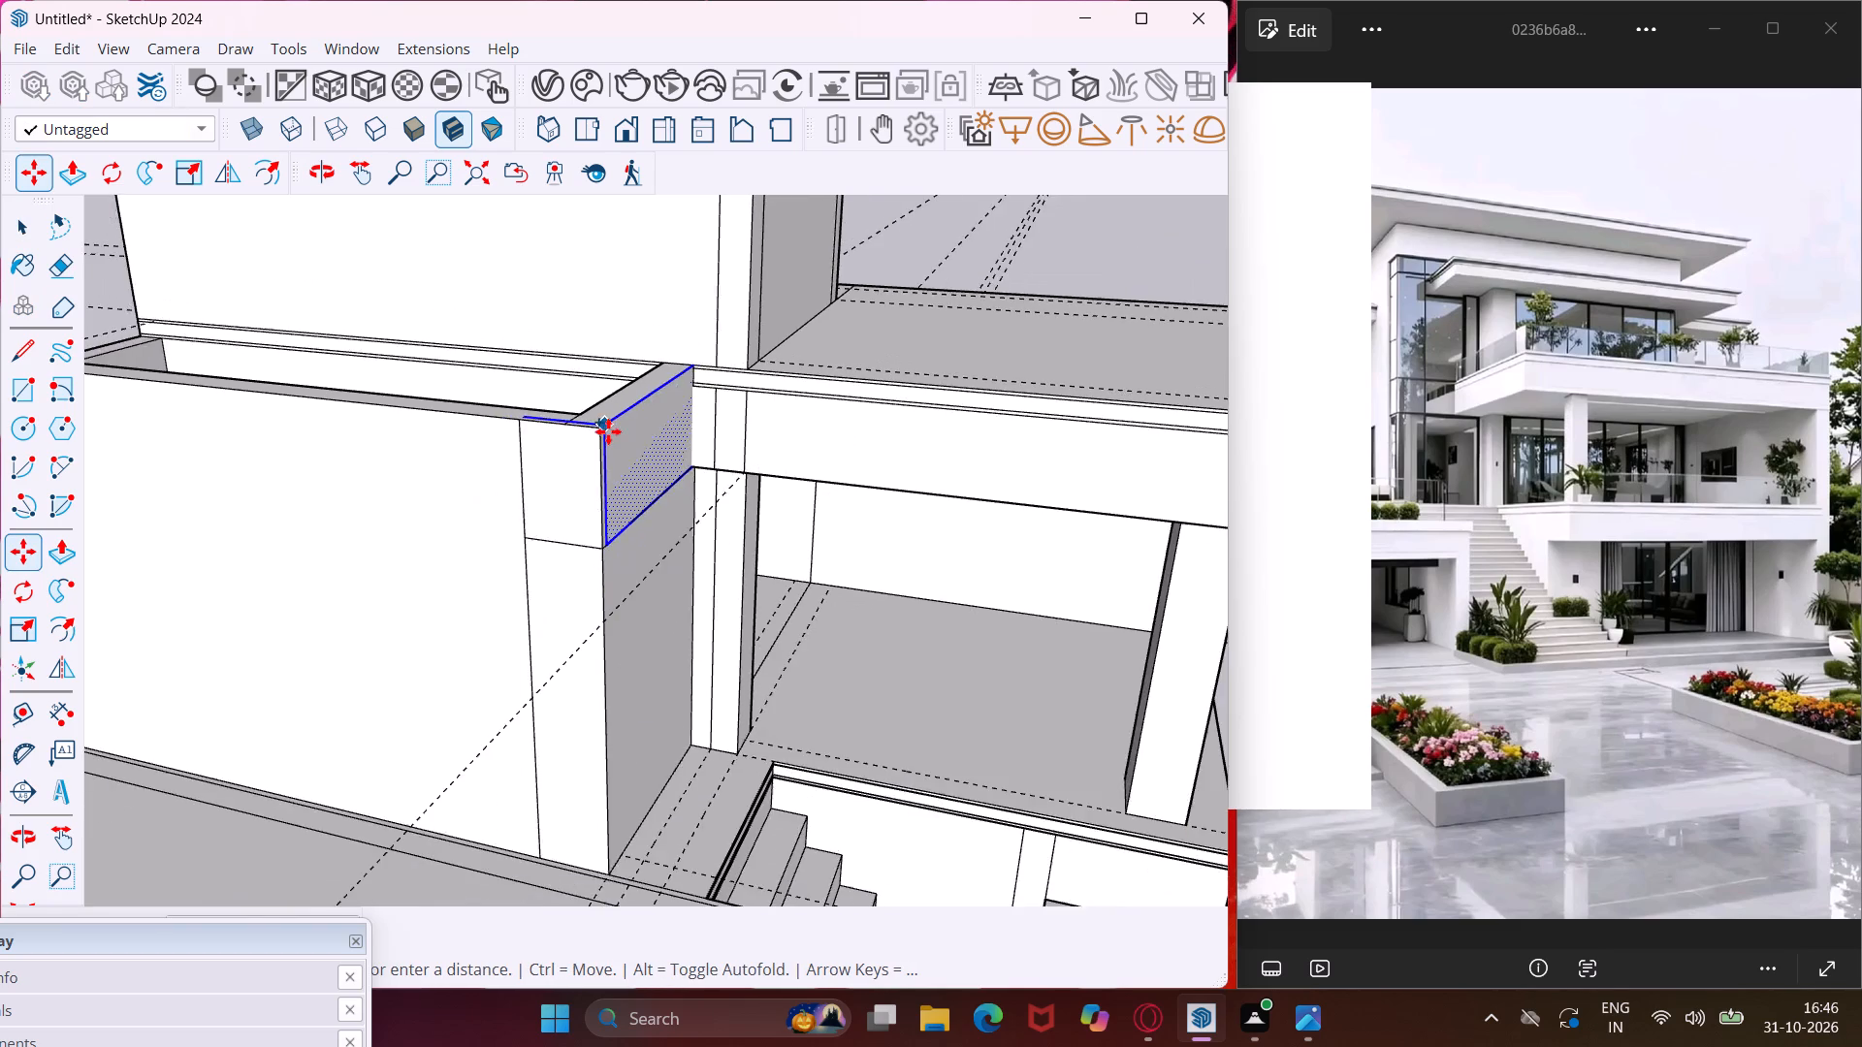
scroll(608, 431, down, 10)
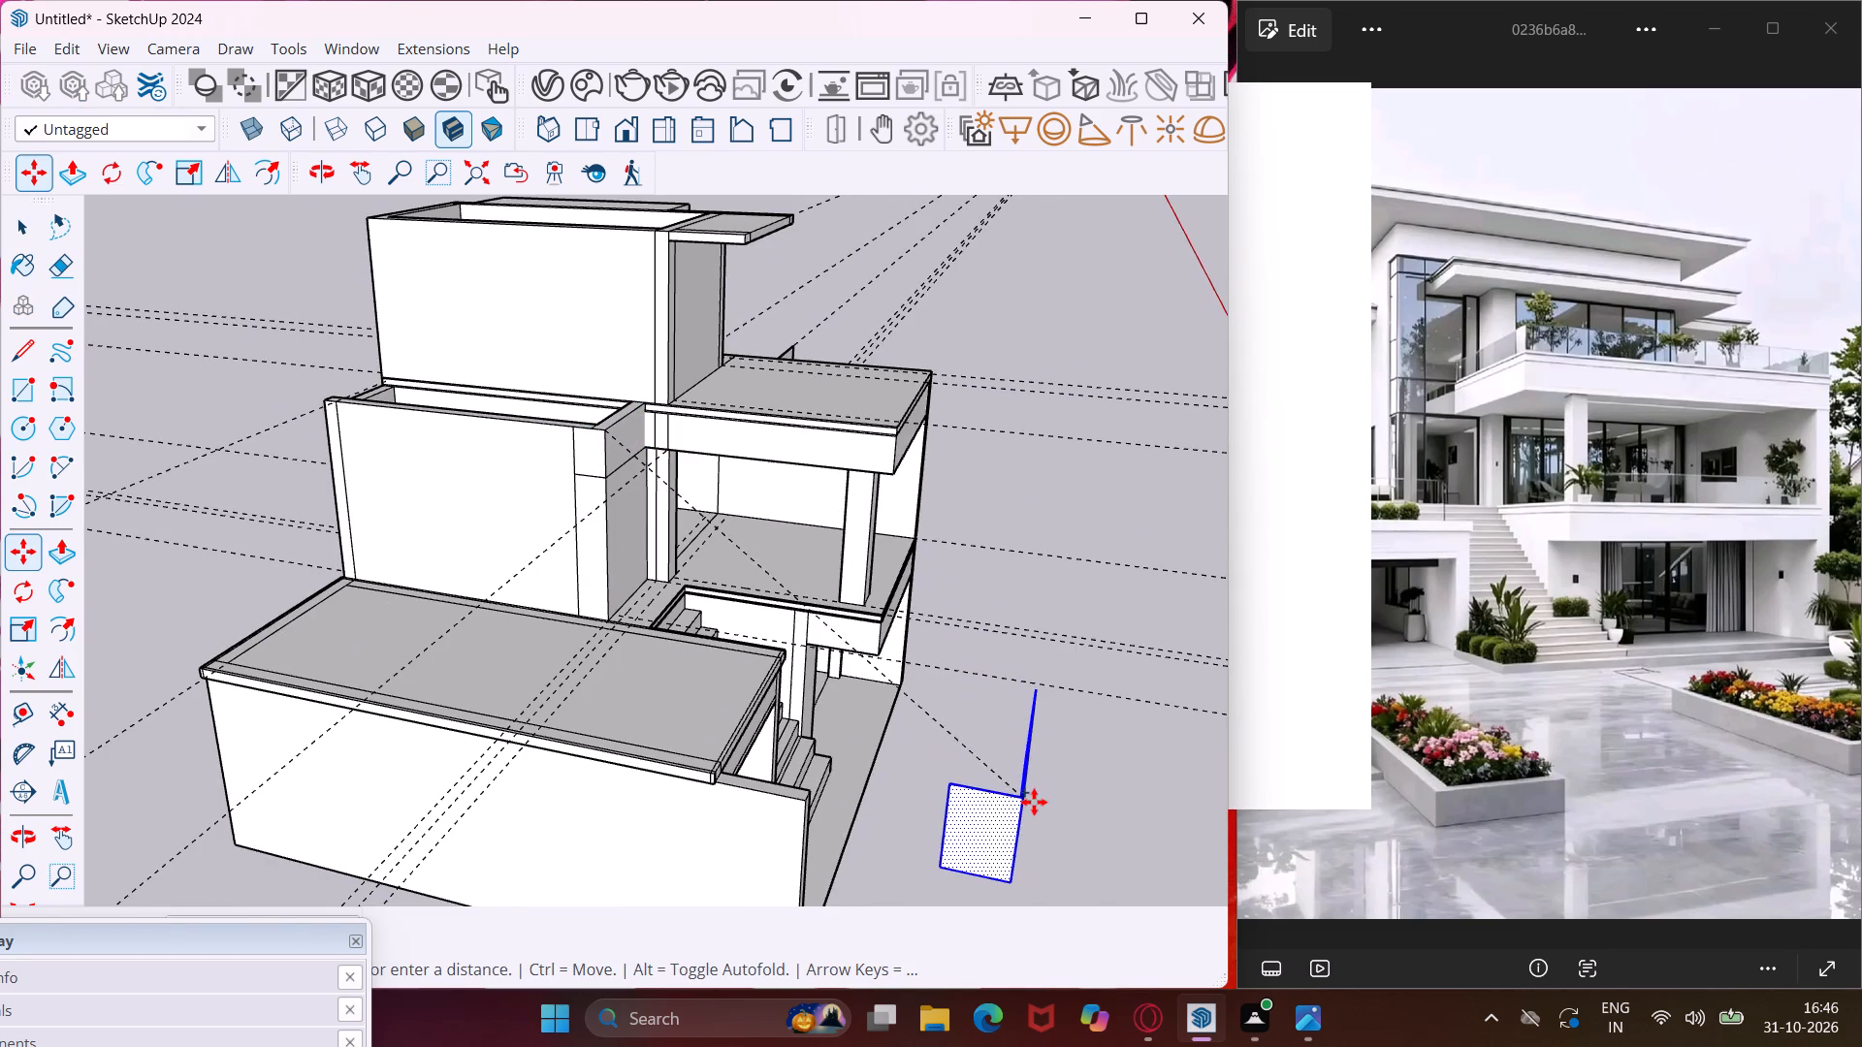
click(1034, 803)
key(Escape)
key(space)
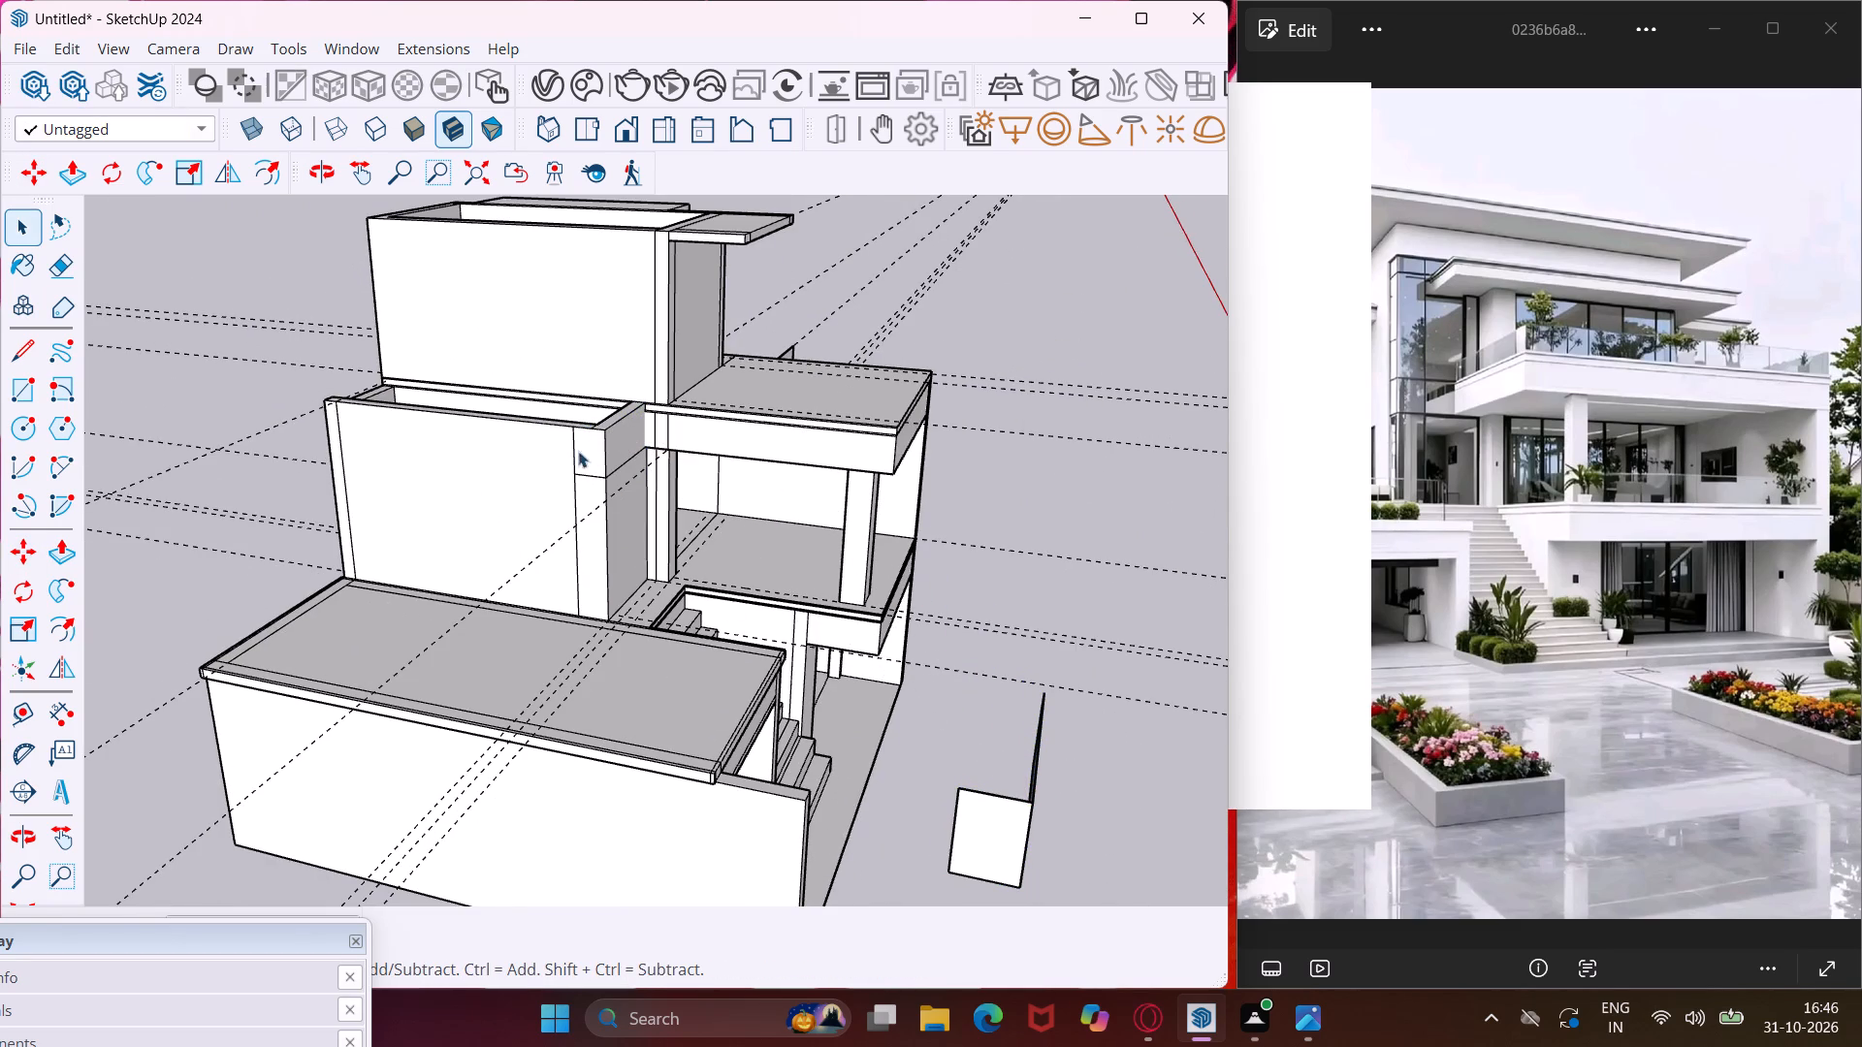
Draw a line across the middle-floor outer wall's top face, from the corner panel's vertical edge to the wall's inner edge.
scroll(582, 409, up, 5)
middle_drag(583, 414, 645, 465)
scroll(645, 465, down, 6)
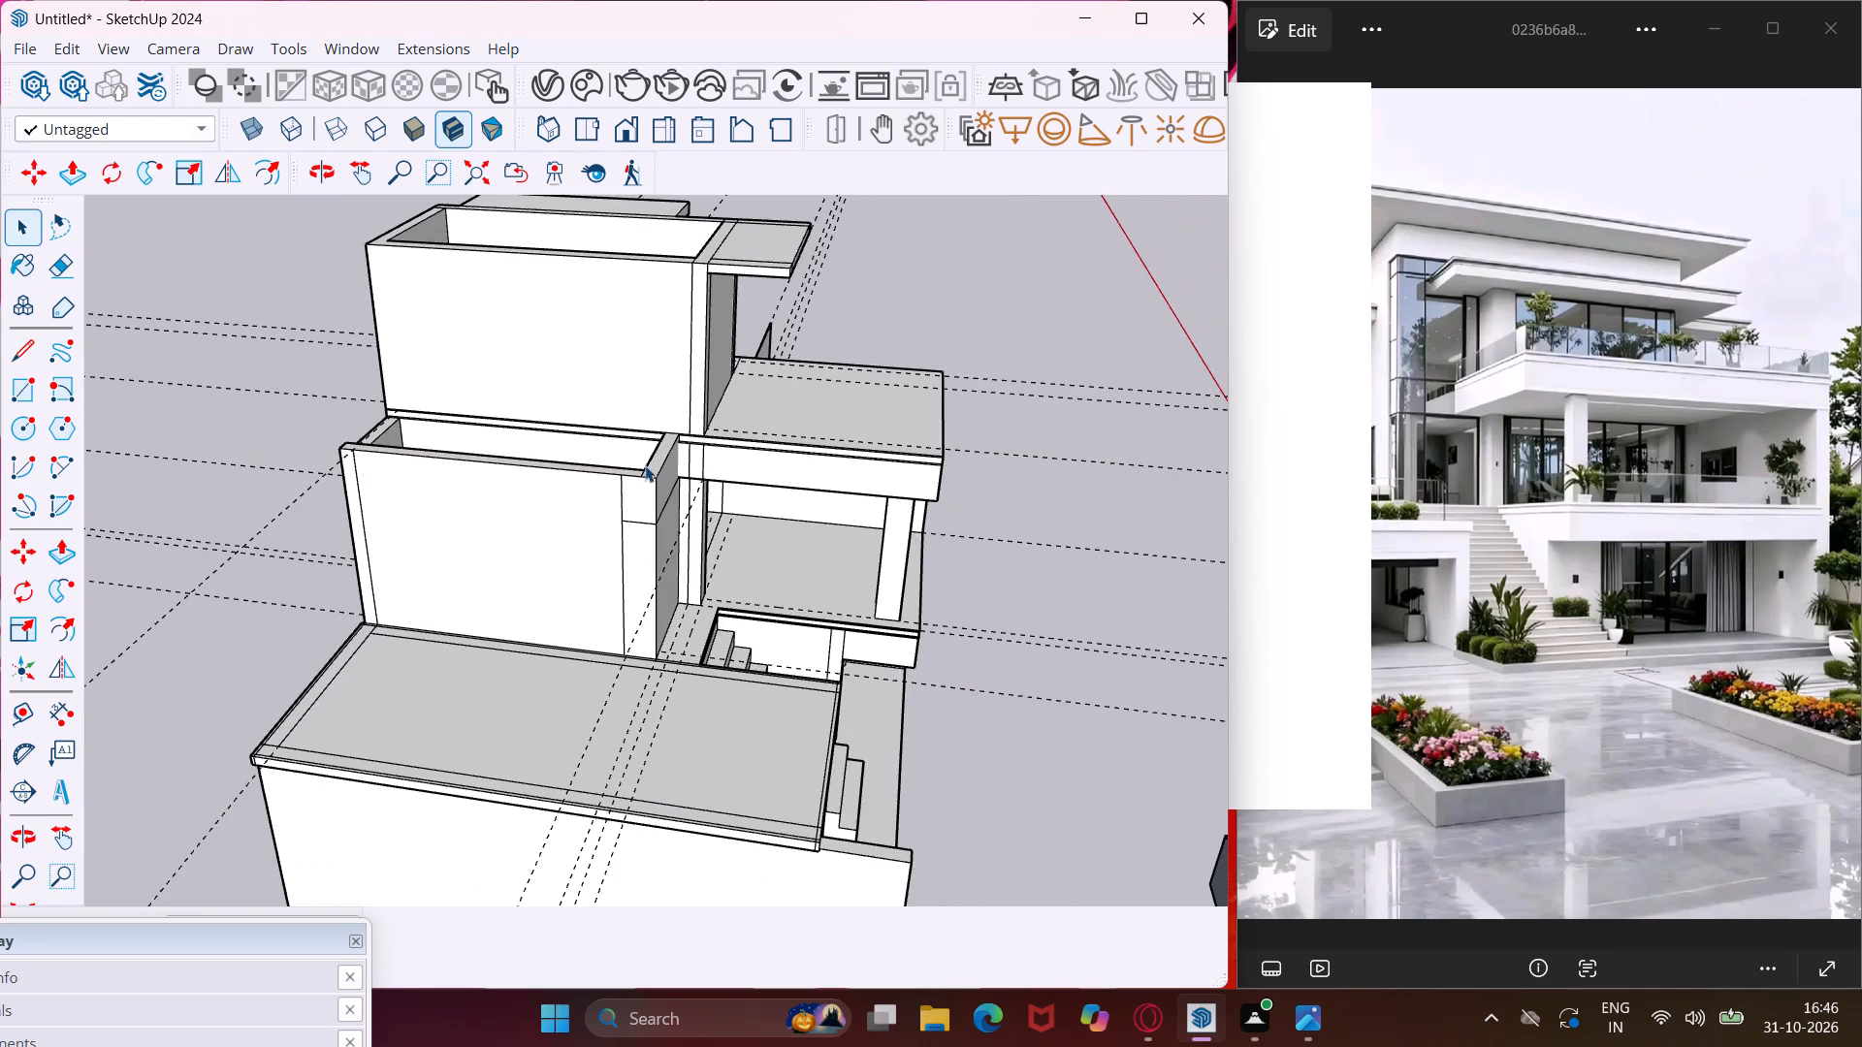
middle_drag(645, 465, 751, 554)
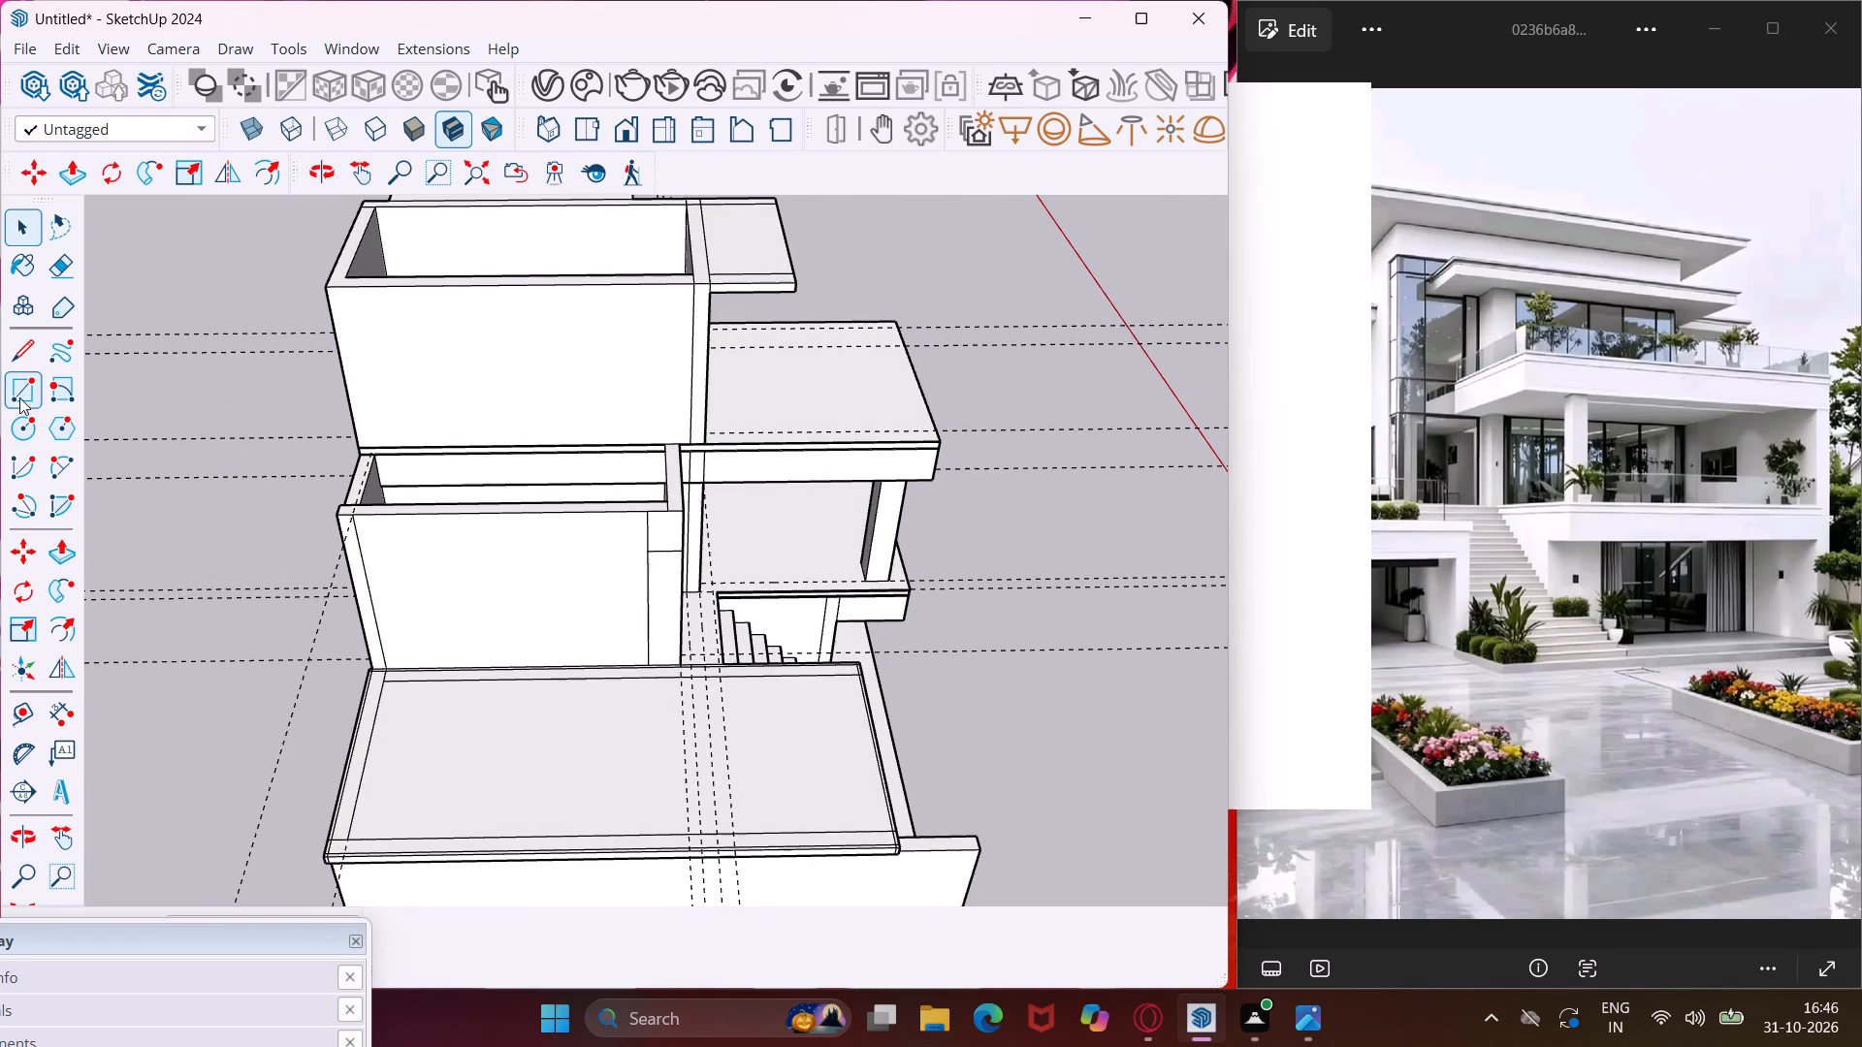
click(16, 358)
scroll(638, 501, up, 3)
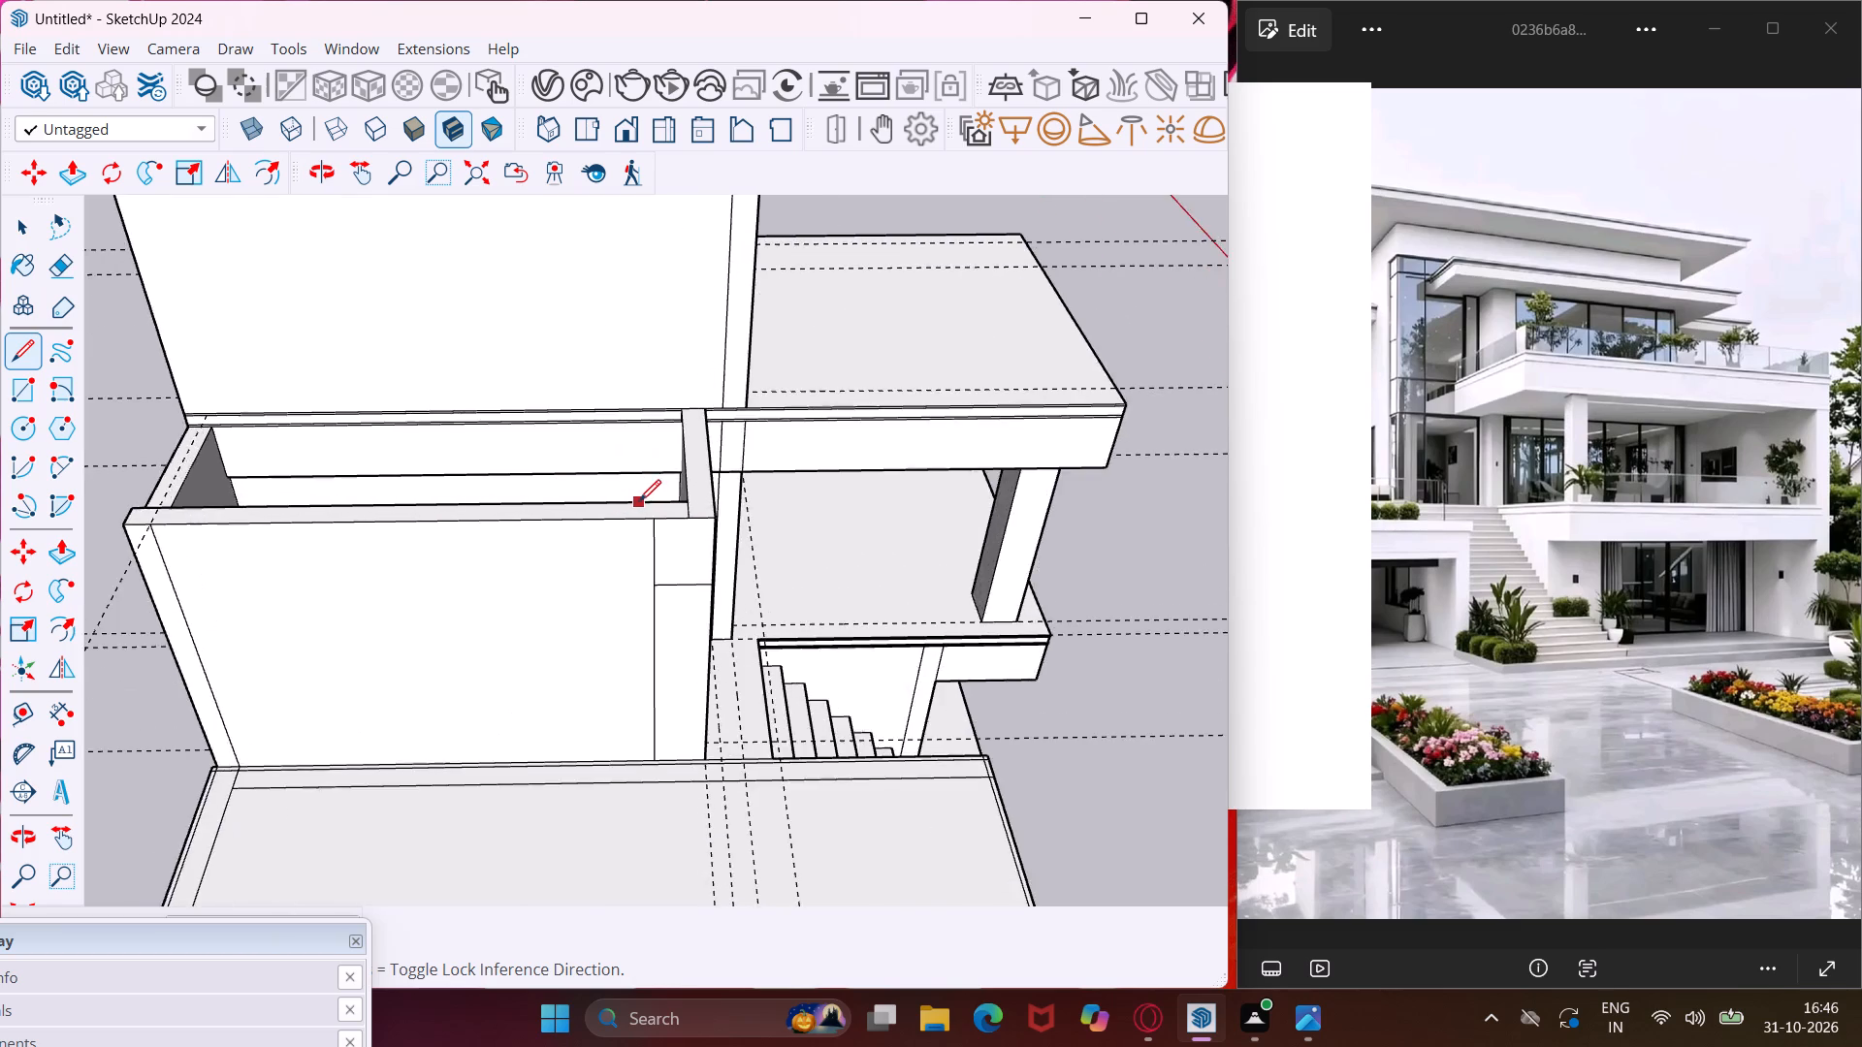
scroll(639, 501, up, 10)
click(668, 538)
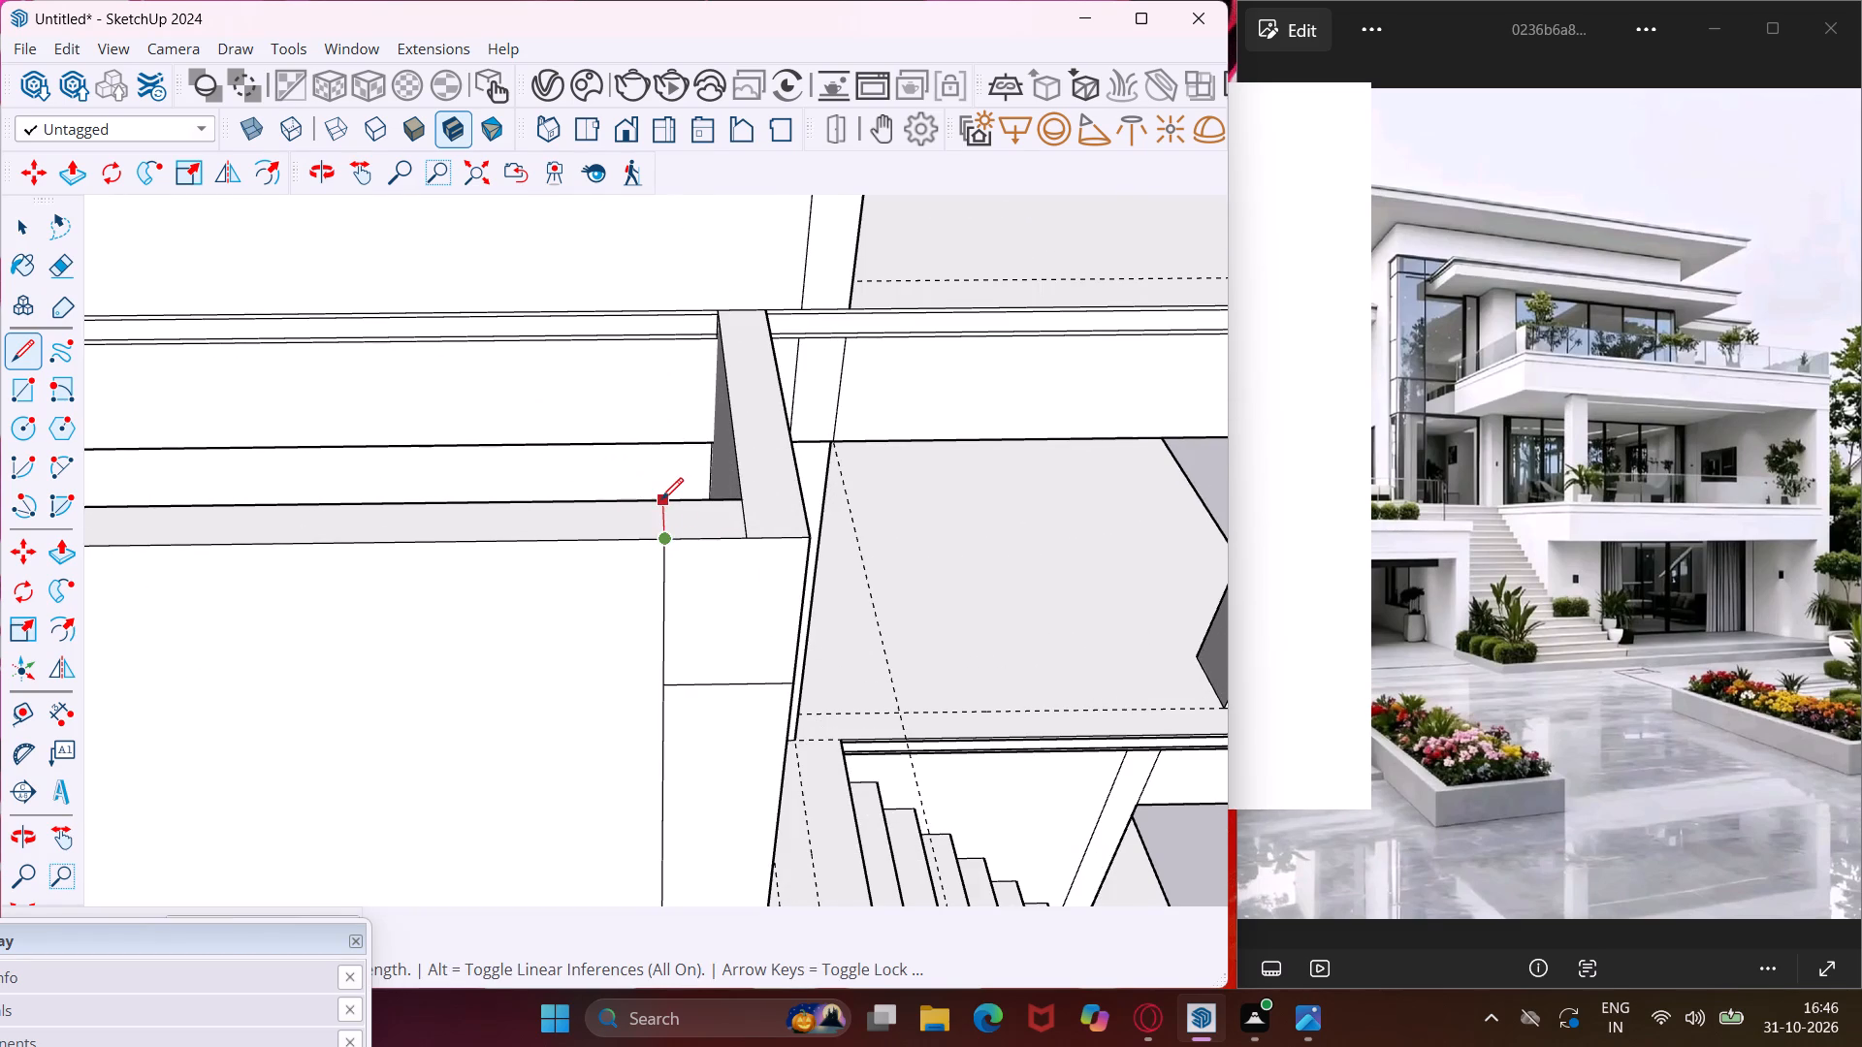
click(661, 499)
key(Escape)
key(space)
Erase the seam line on the top-floor canopy slab's top face near its staircase-side end.
middle_drag(650, 550, 677, 561)
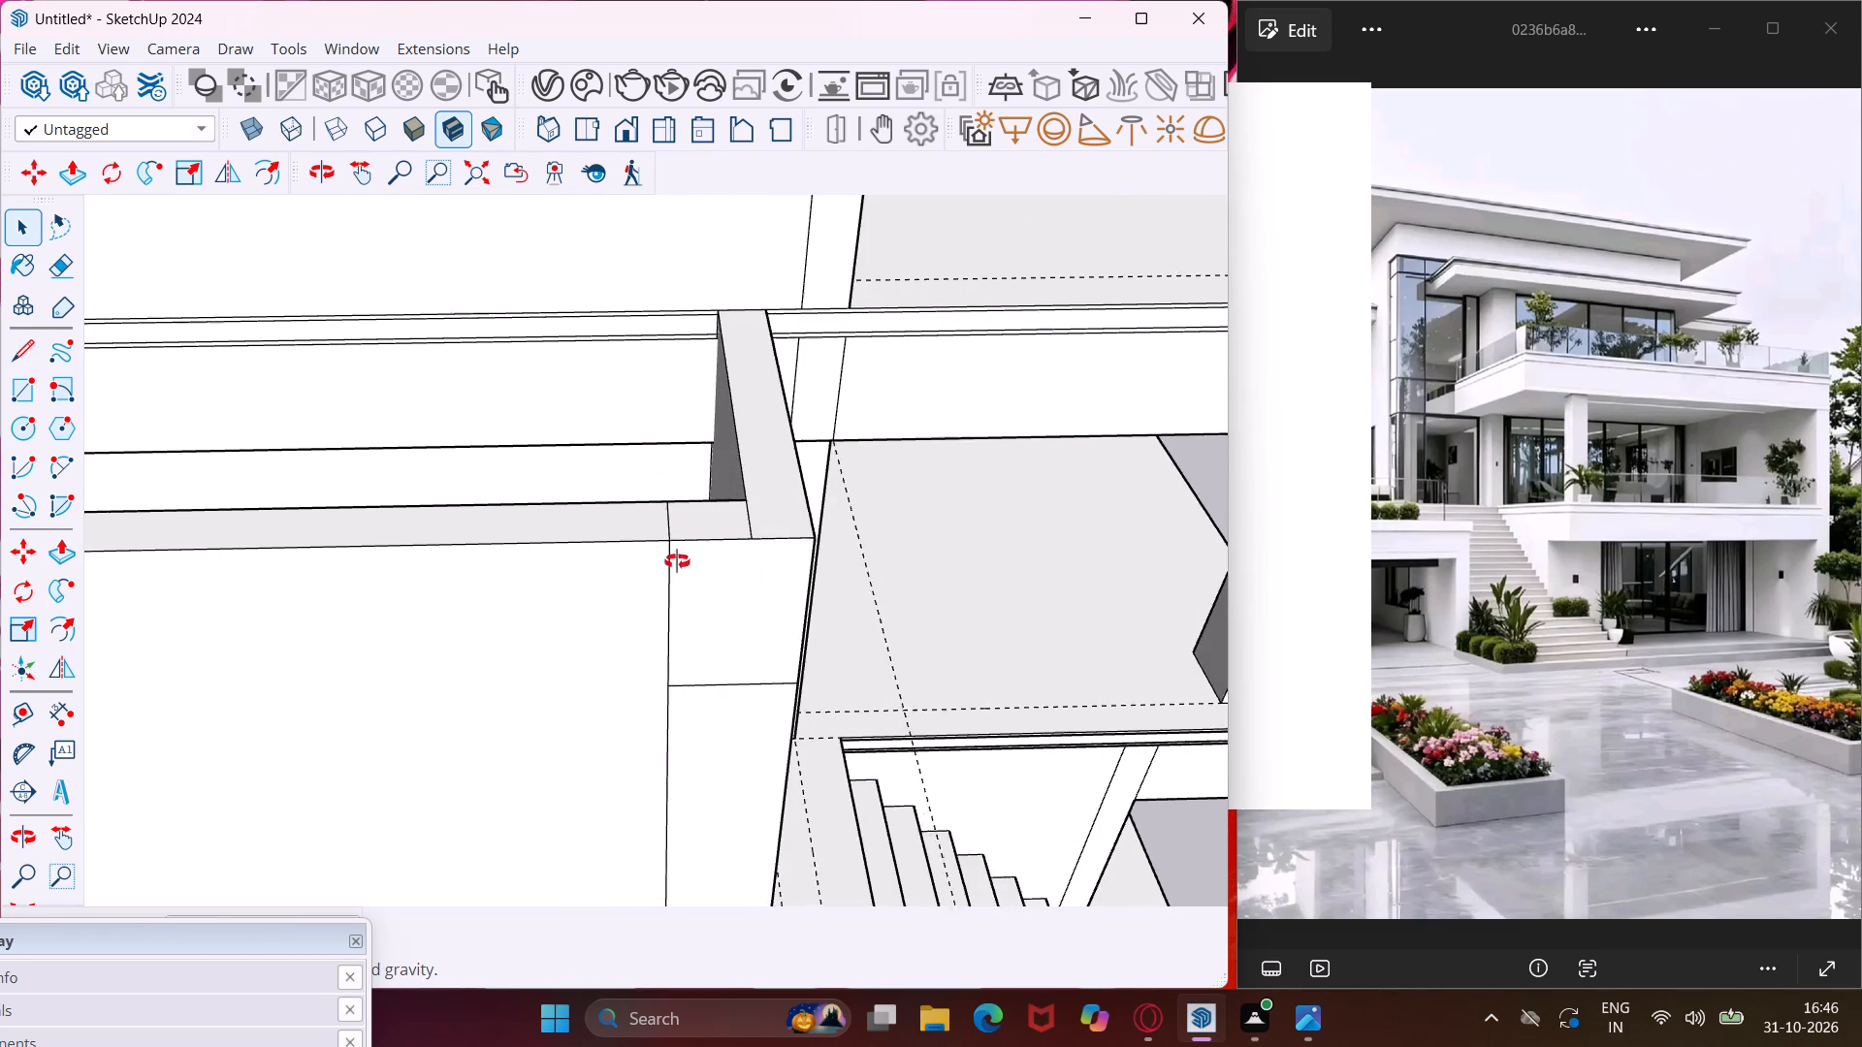
middle_drag(677, 561, 757, 583)
scroll(643, 592, up, 1)
scroll(628, 602, down, 14)
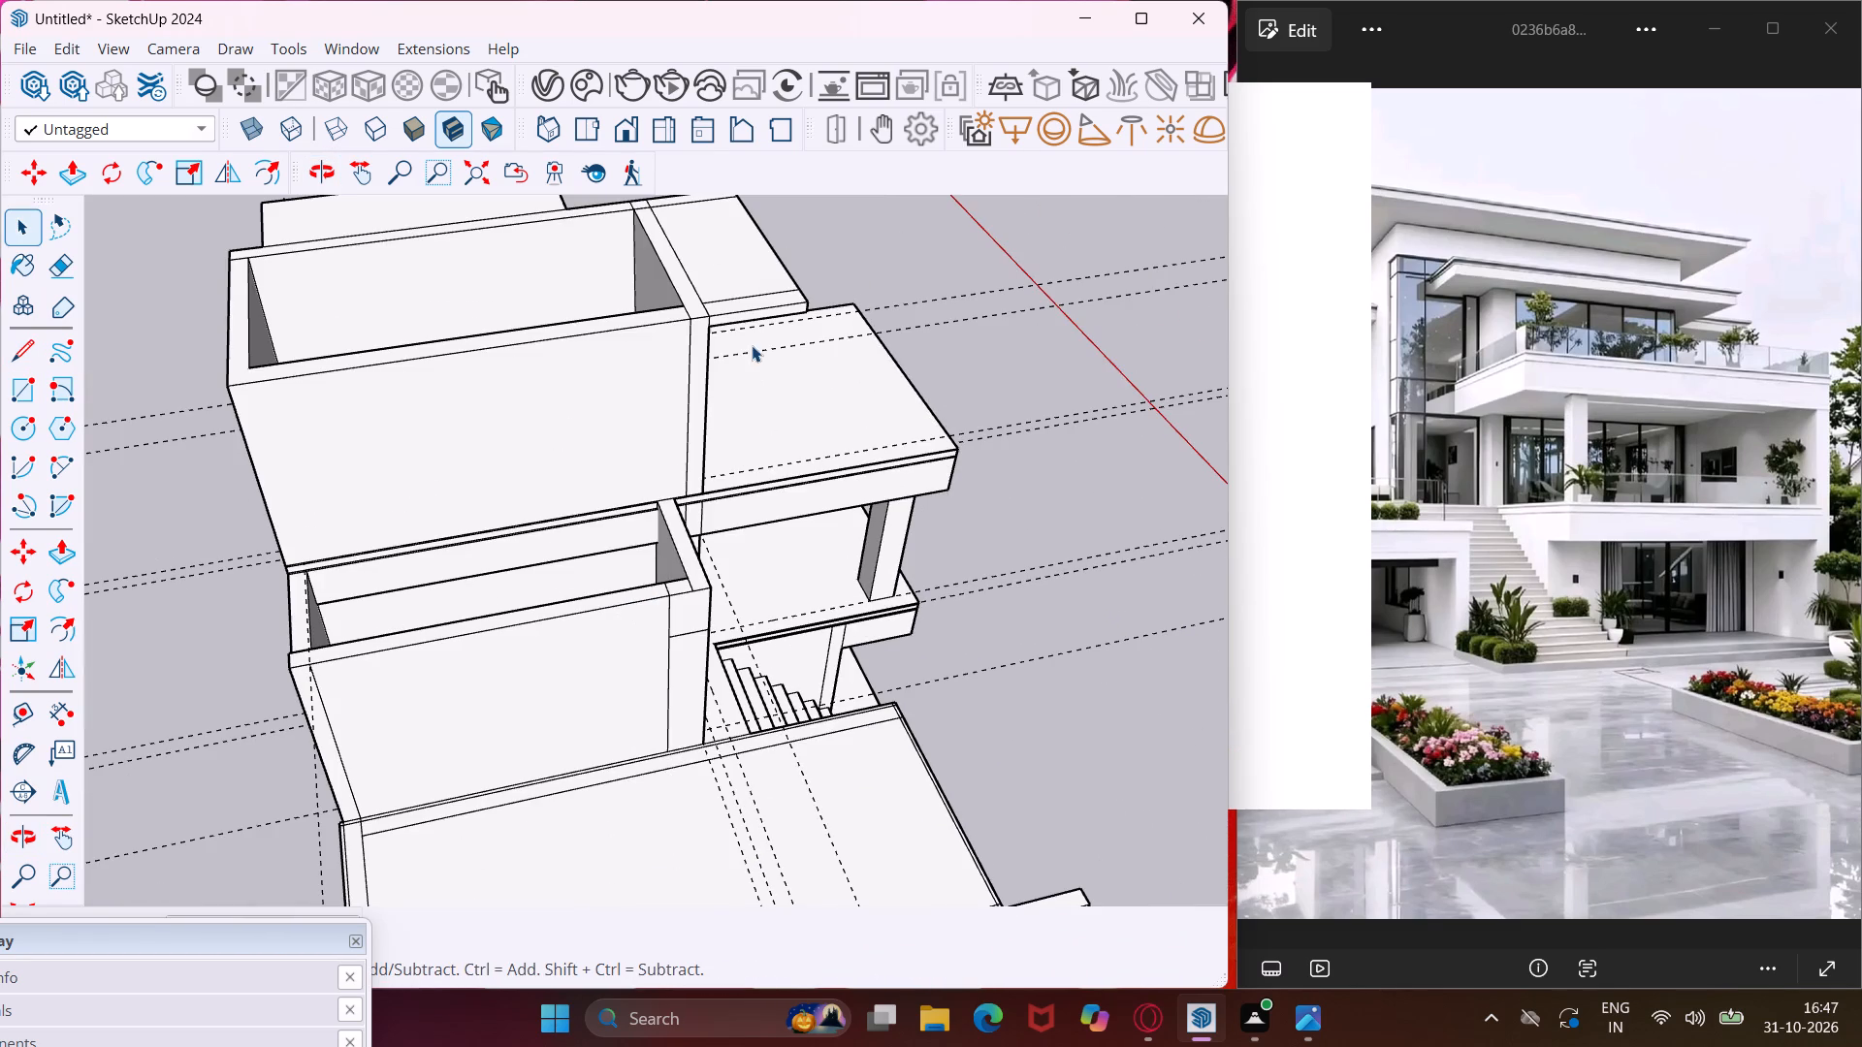
middle_drag(752, 345, 378, 405)
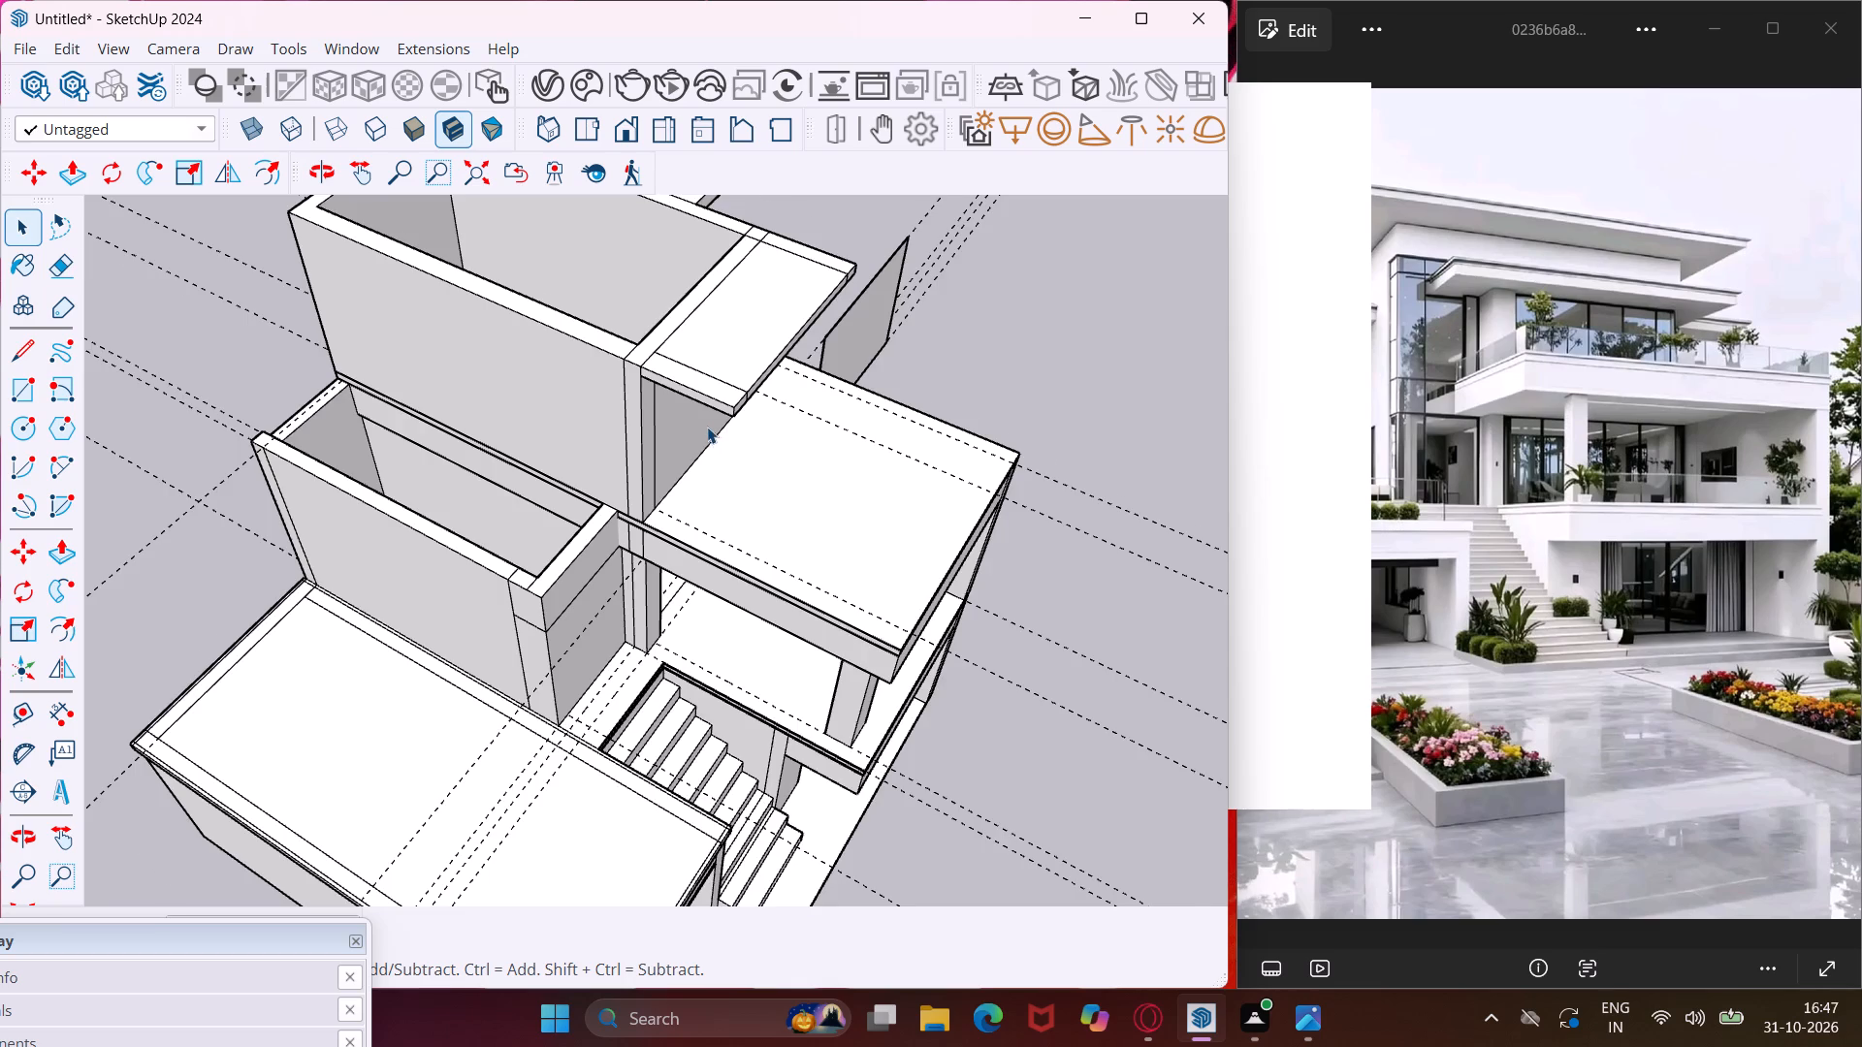
scroll(707, 425, up, 10)
middle_drag(756, 334, 707, 333)
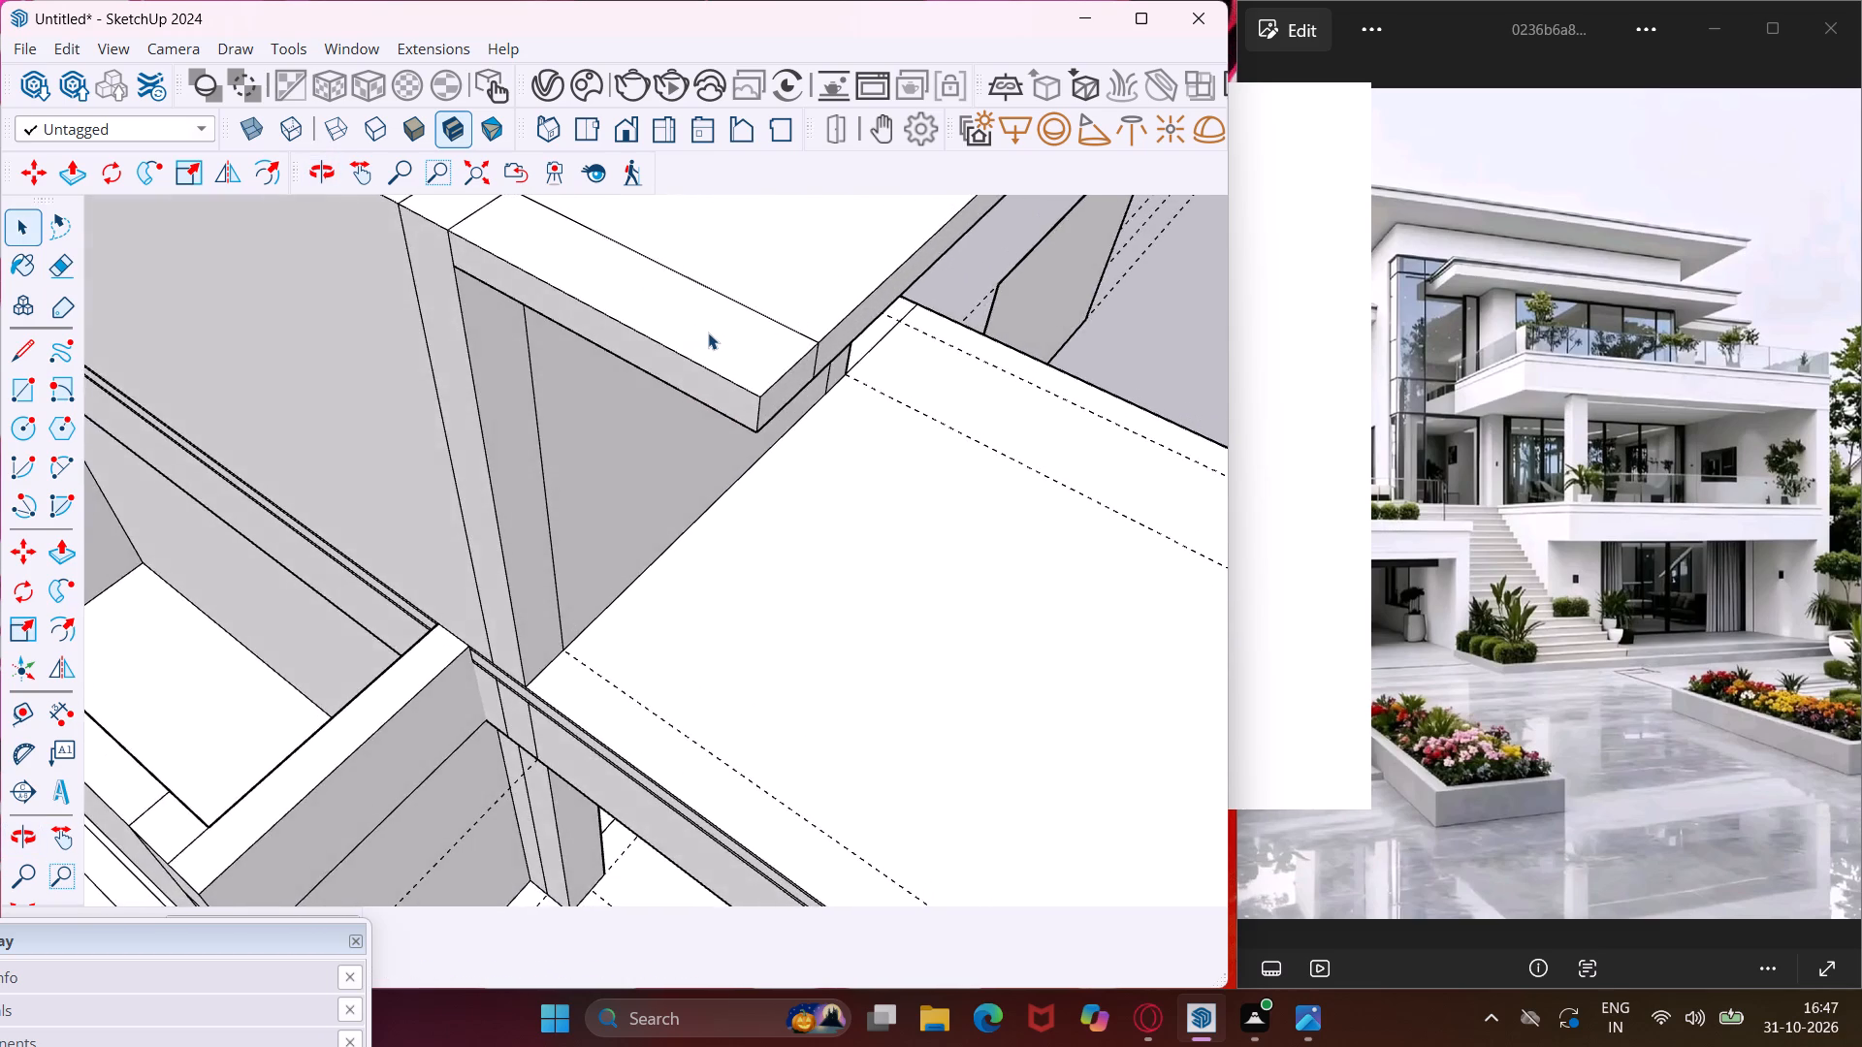
scroll(709, 333, up, 5)
click(709, 333)
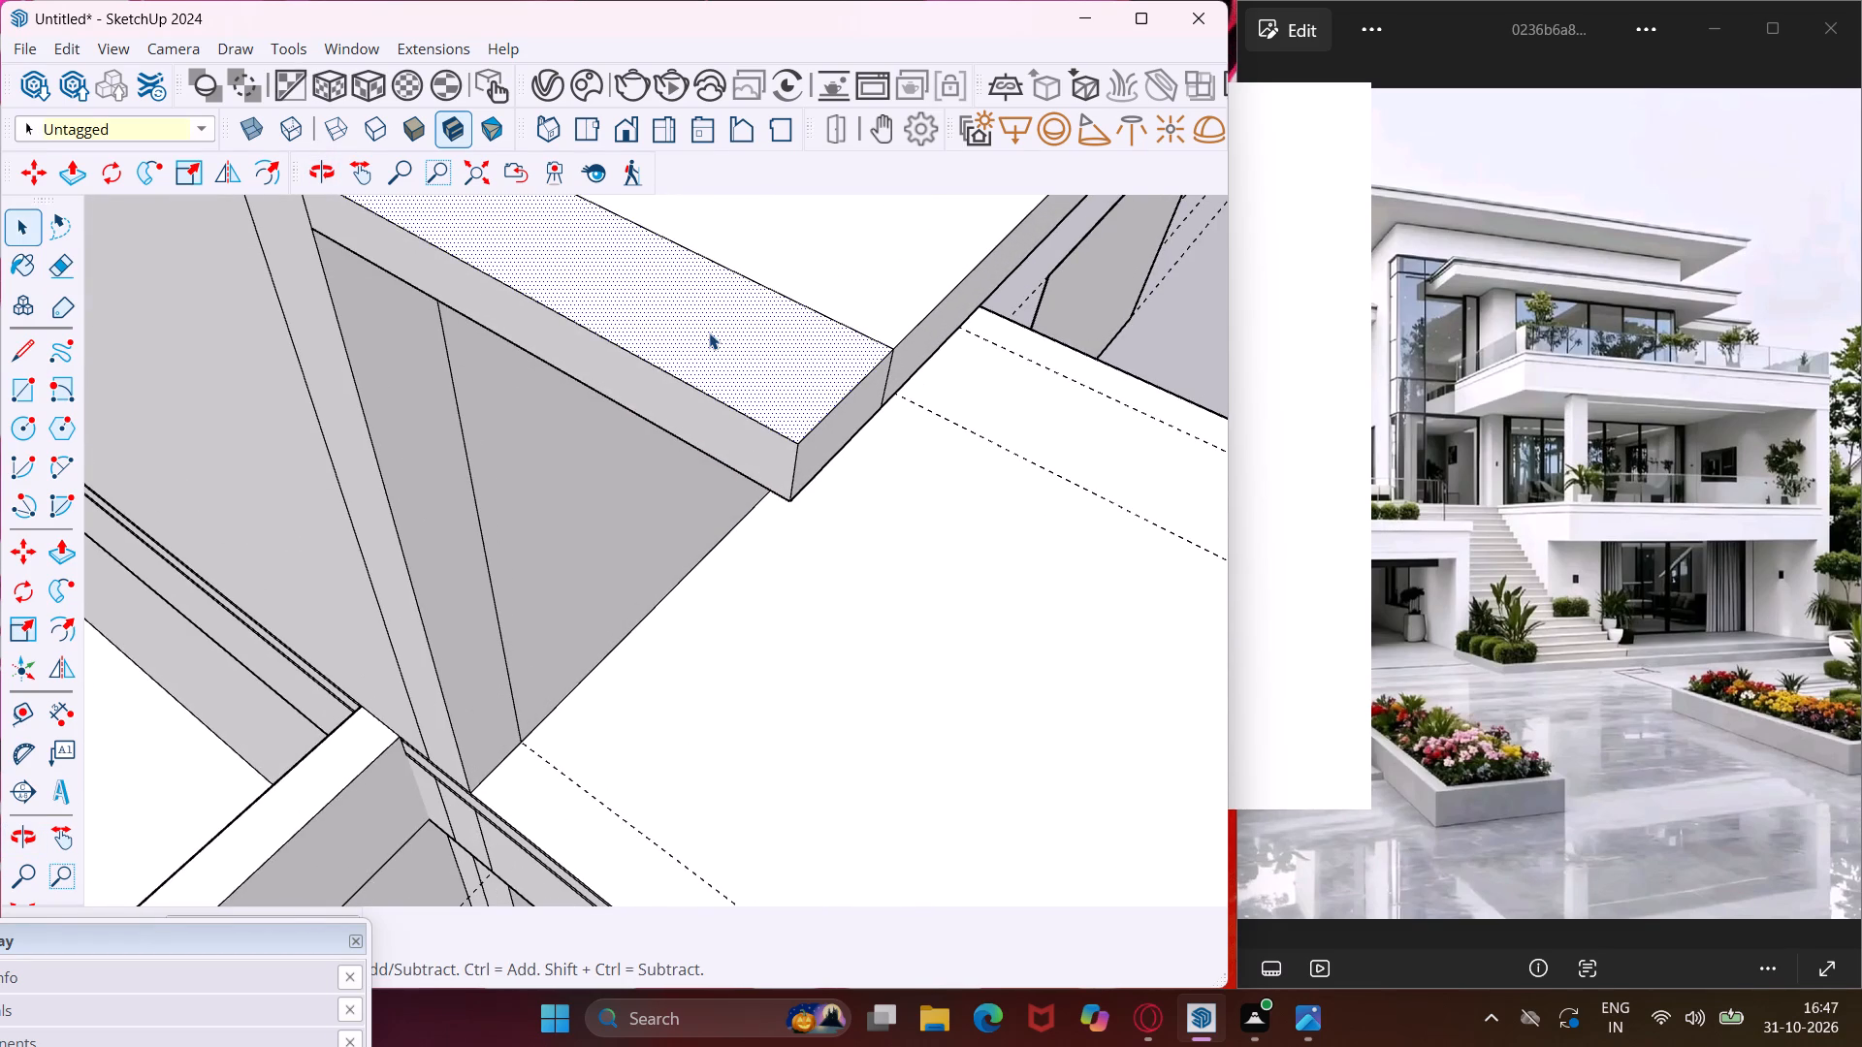
scroll(709, 333, down, 6)
key(Escape)
key(space)
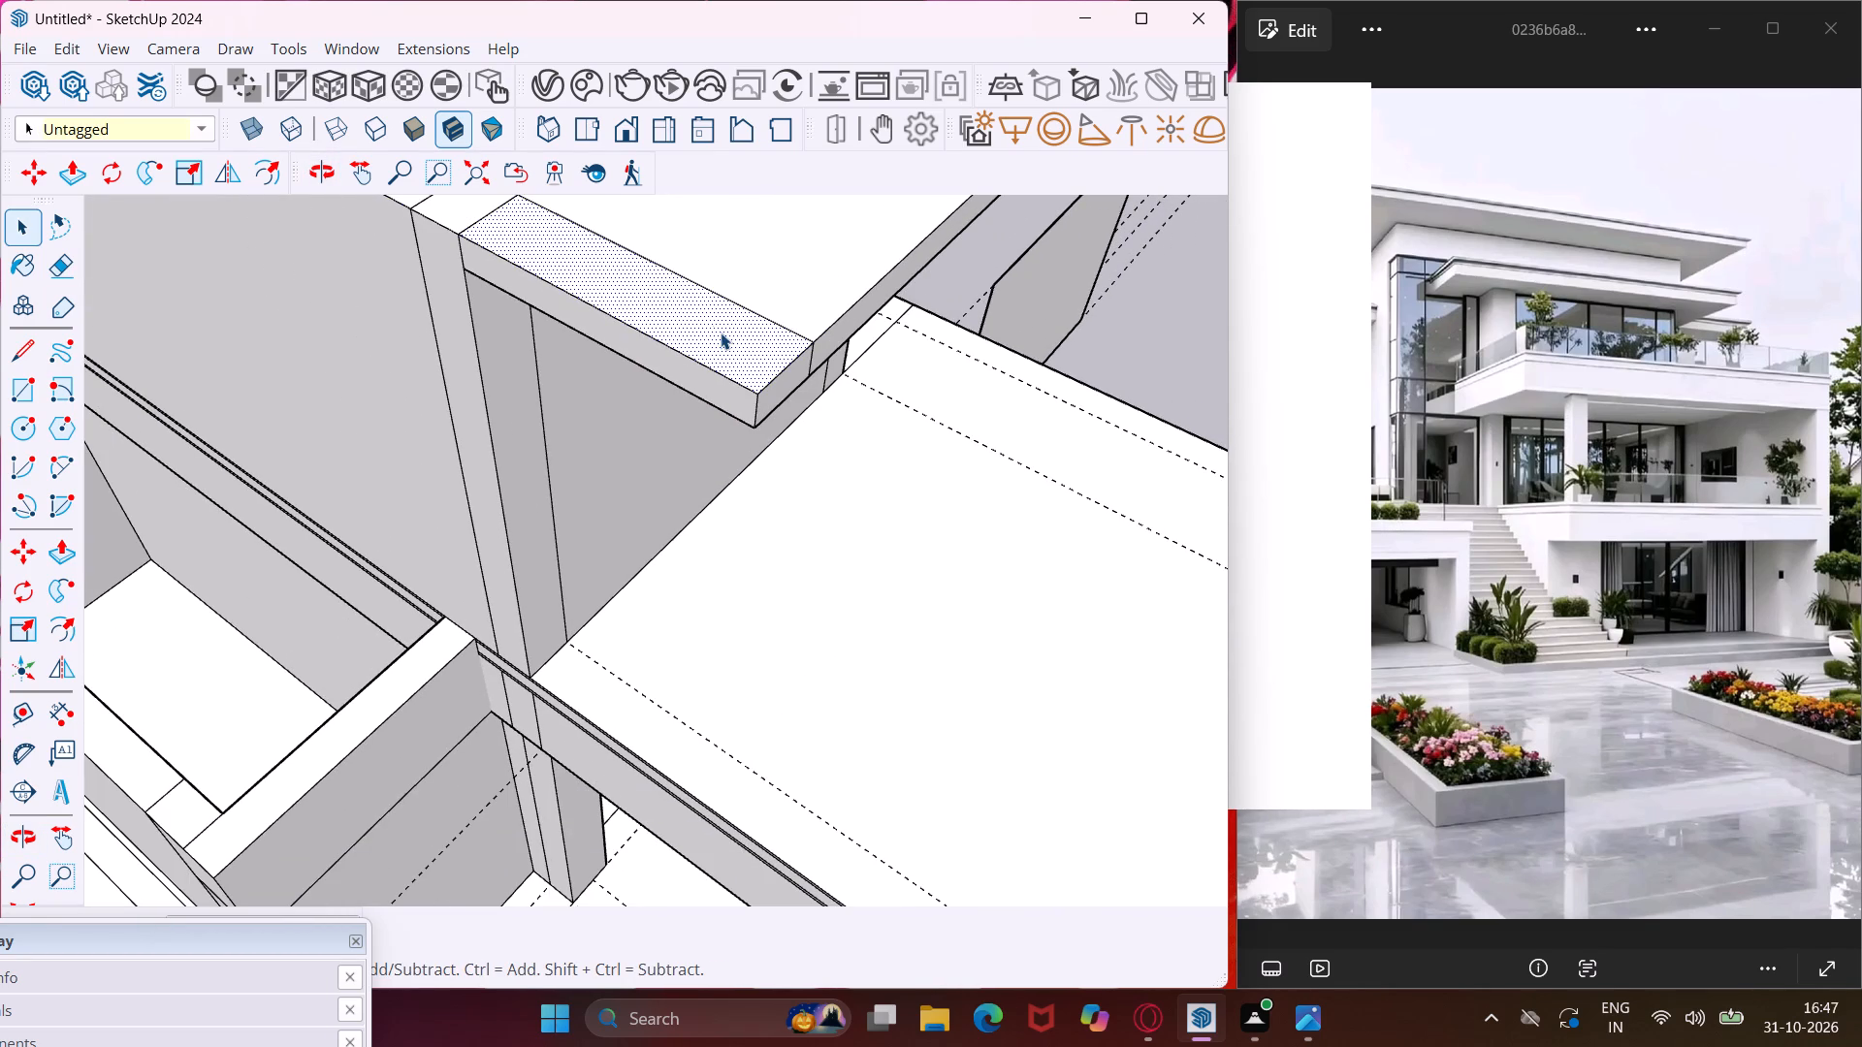
key(e)
click(747, 310)
middle_drag(809, 363, 678, 375)
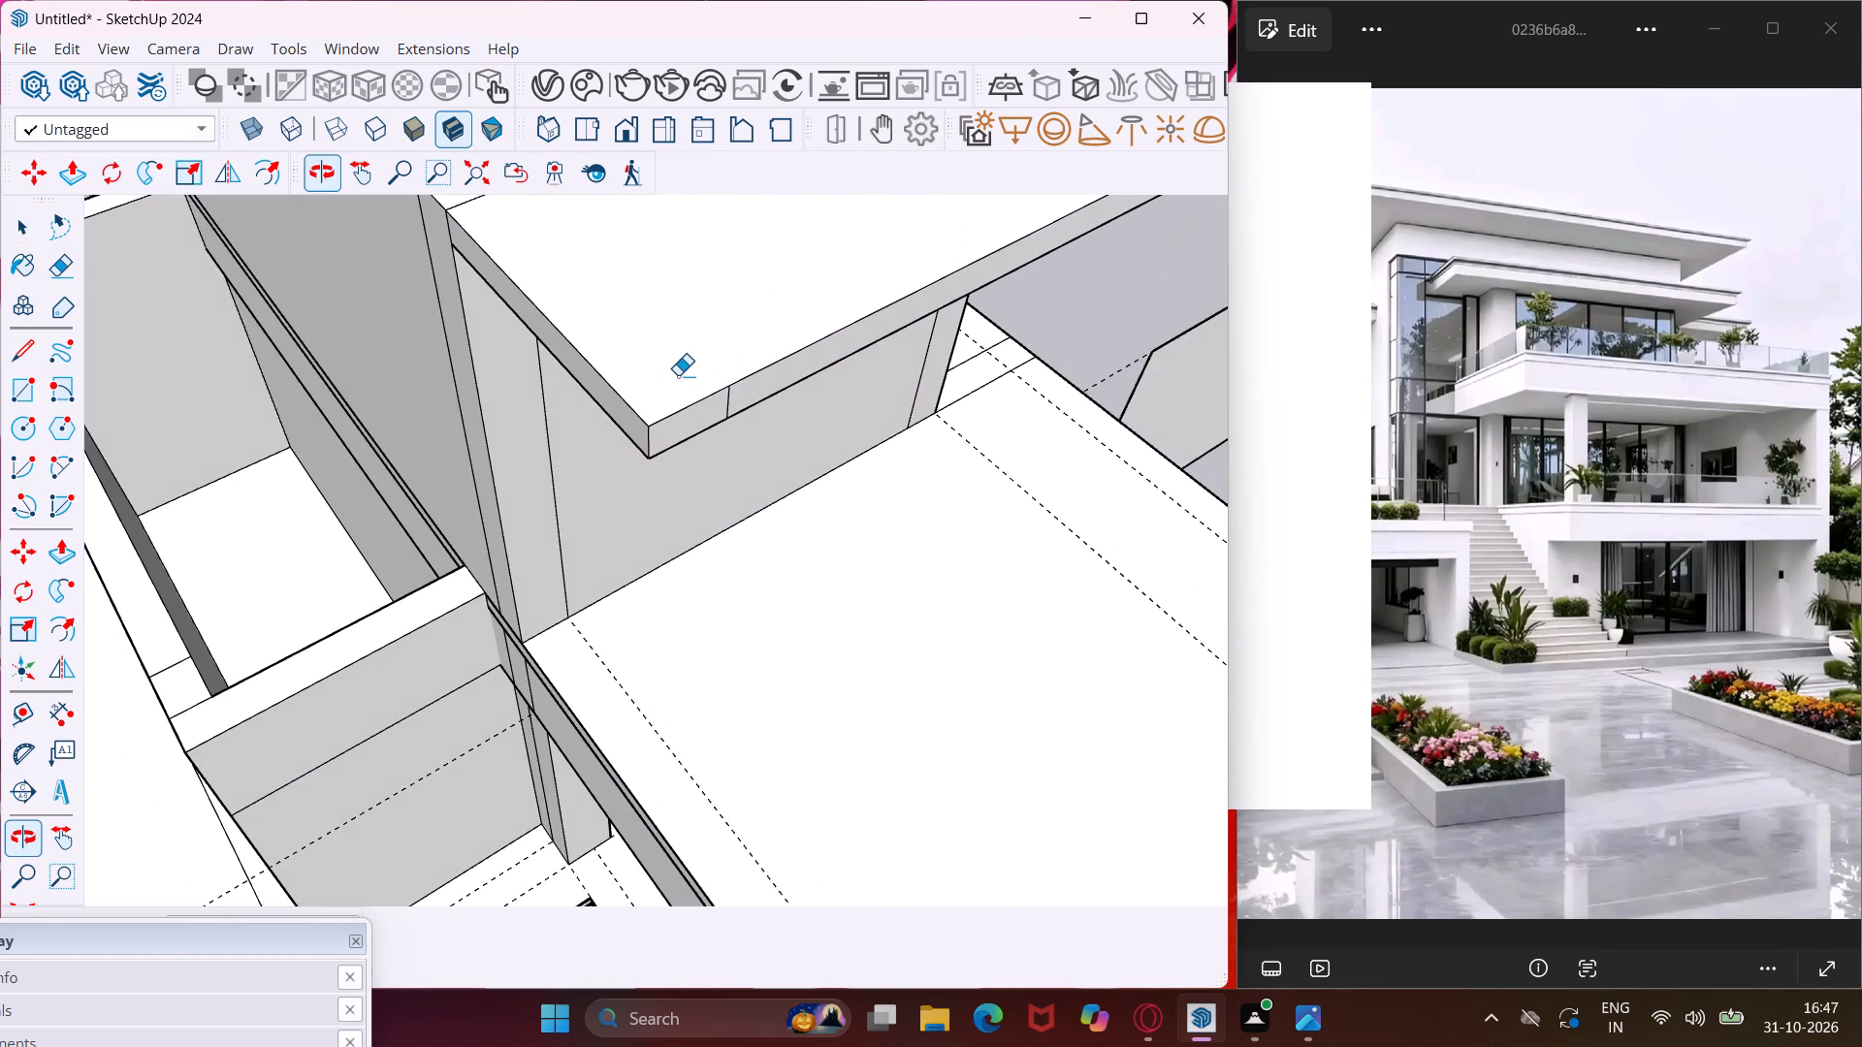
key(Escape)
key(space)
Erase the matching seam line on the canopy slab's top face near its opposite end.
scroll(575, 425, down, 7)
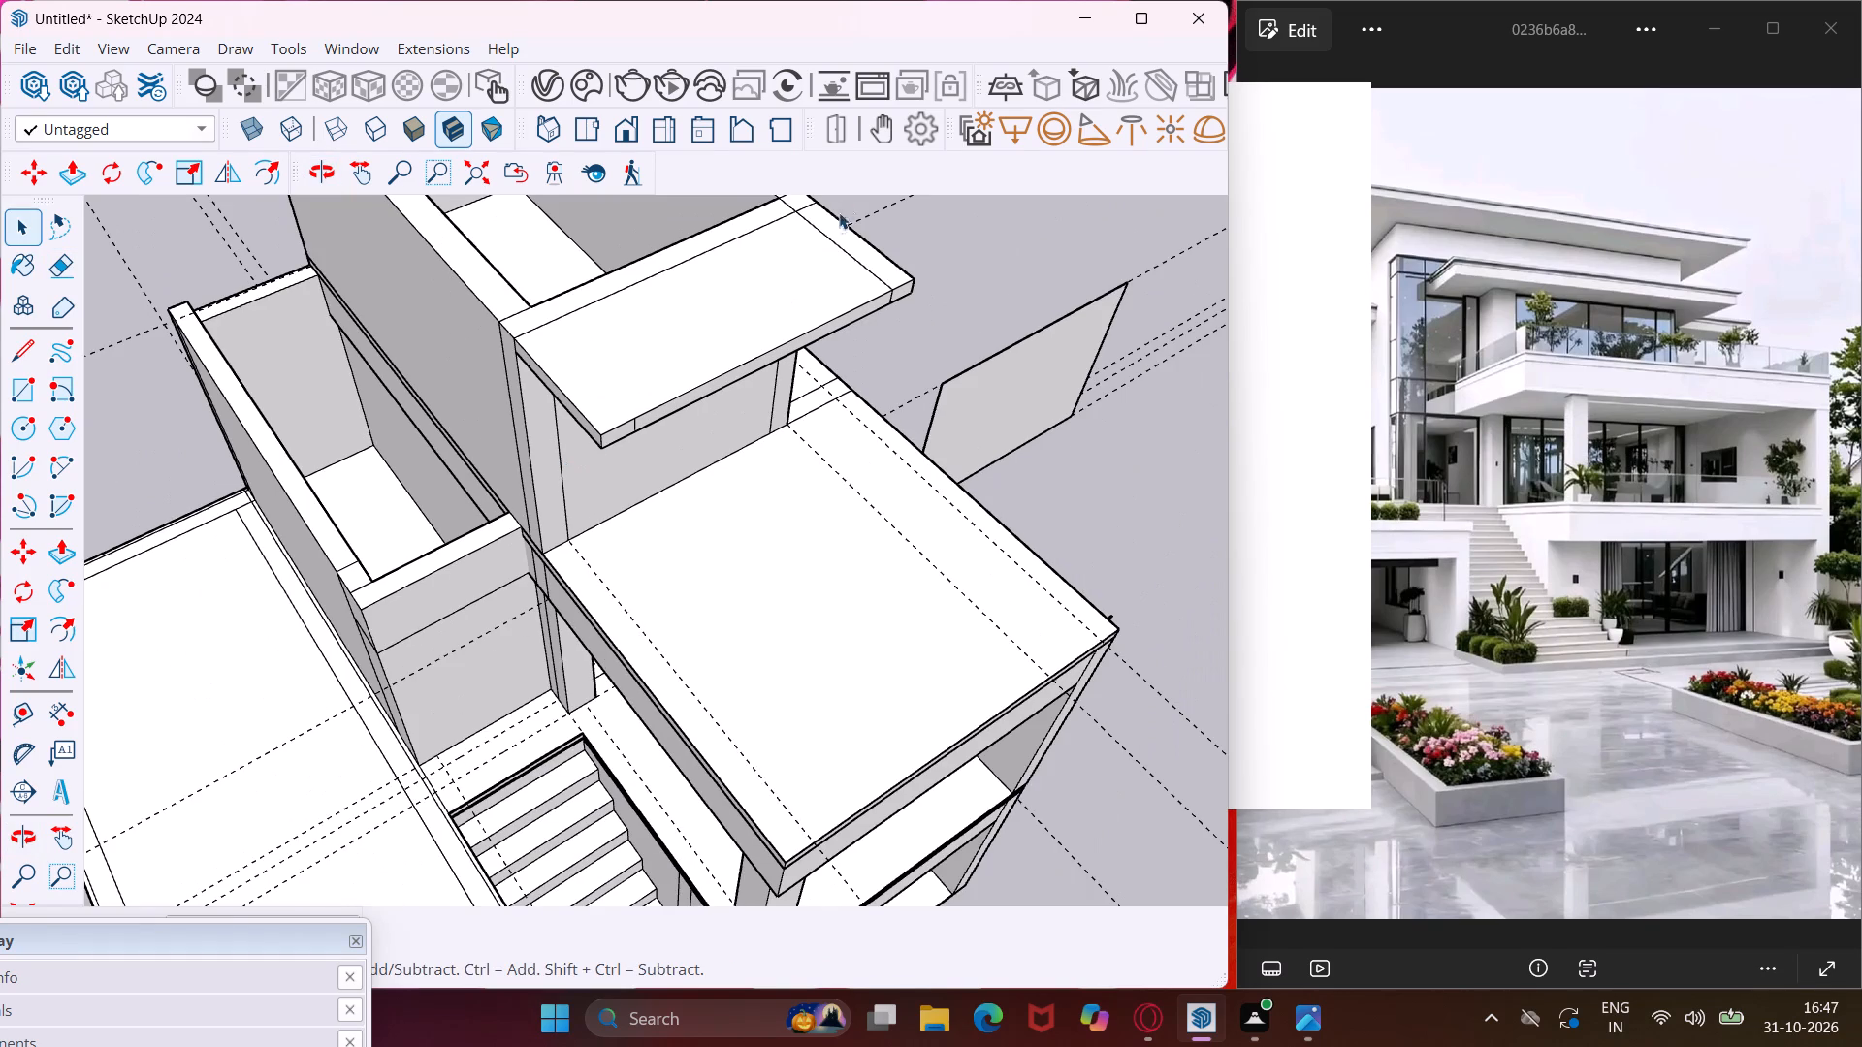
scroll(846, 204, up, 5)
key(e)
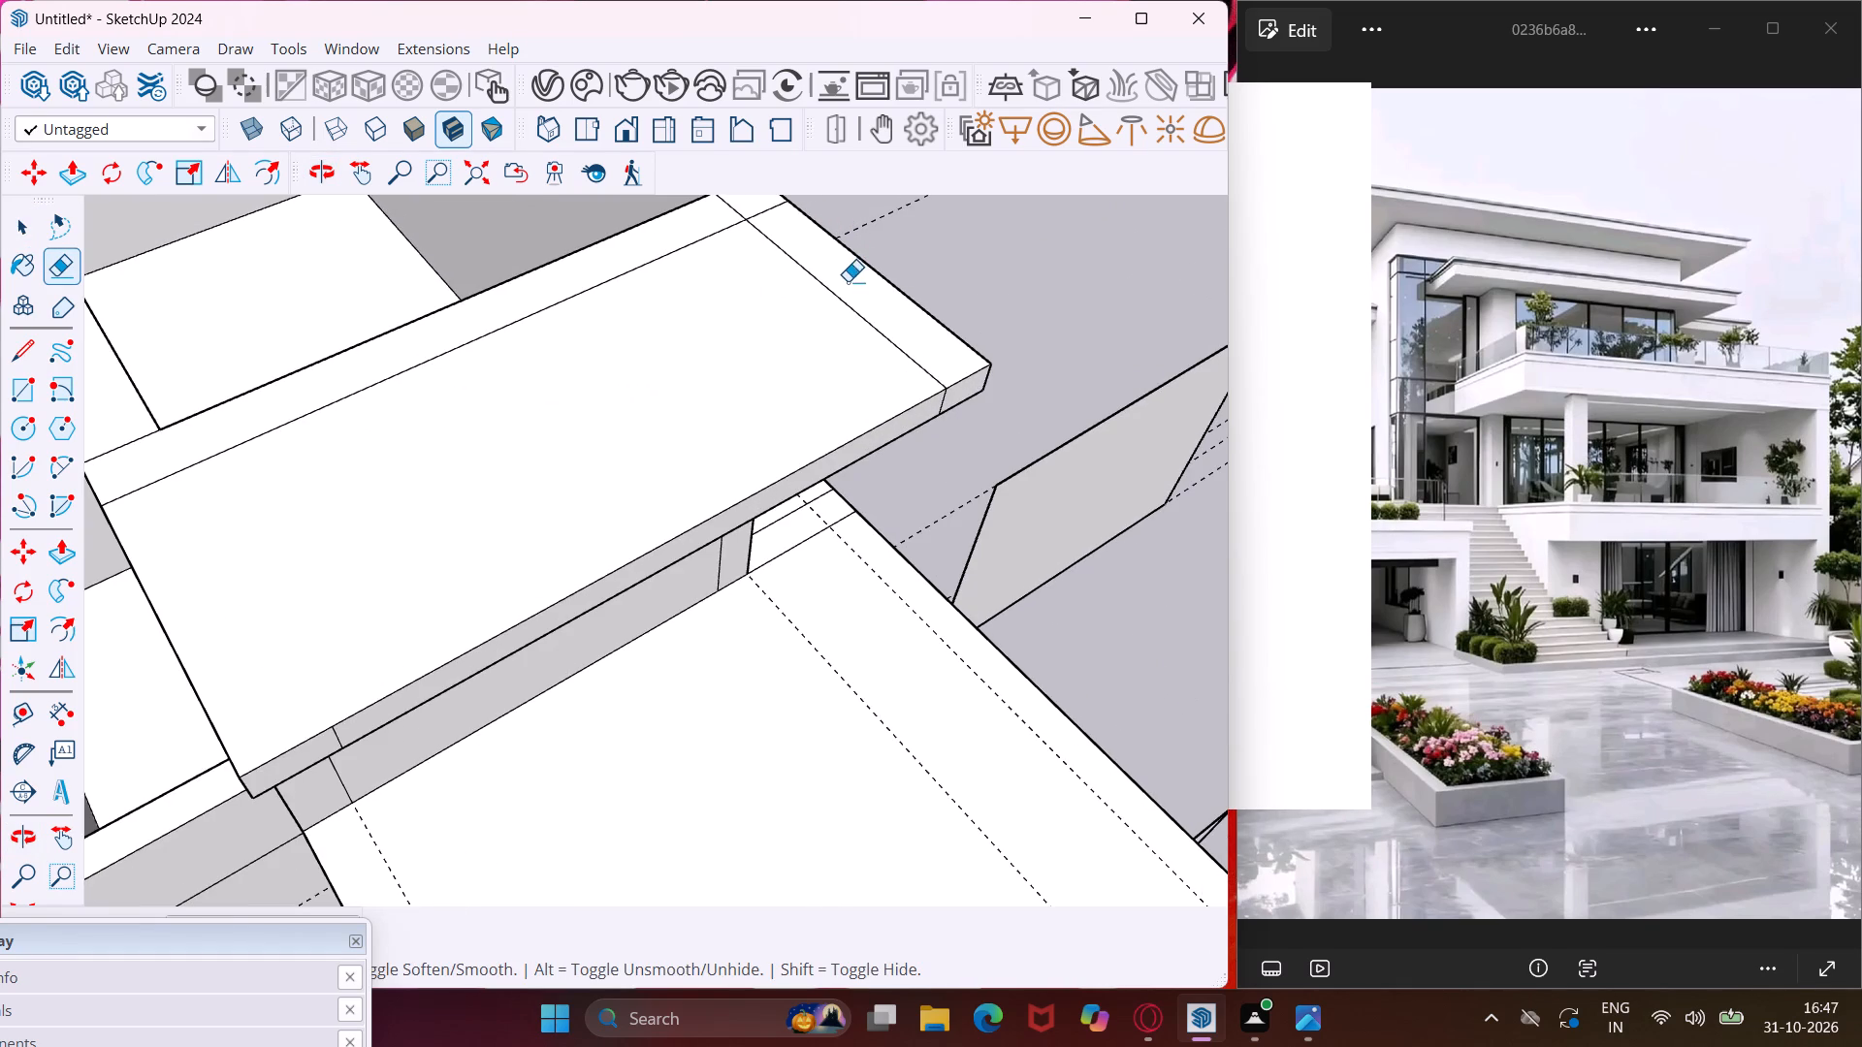
click(842, 304)
key(Escape)
key(space)
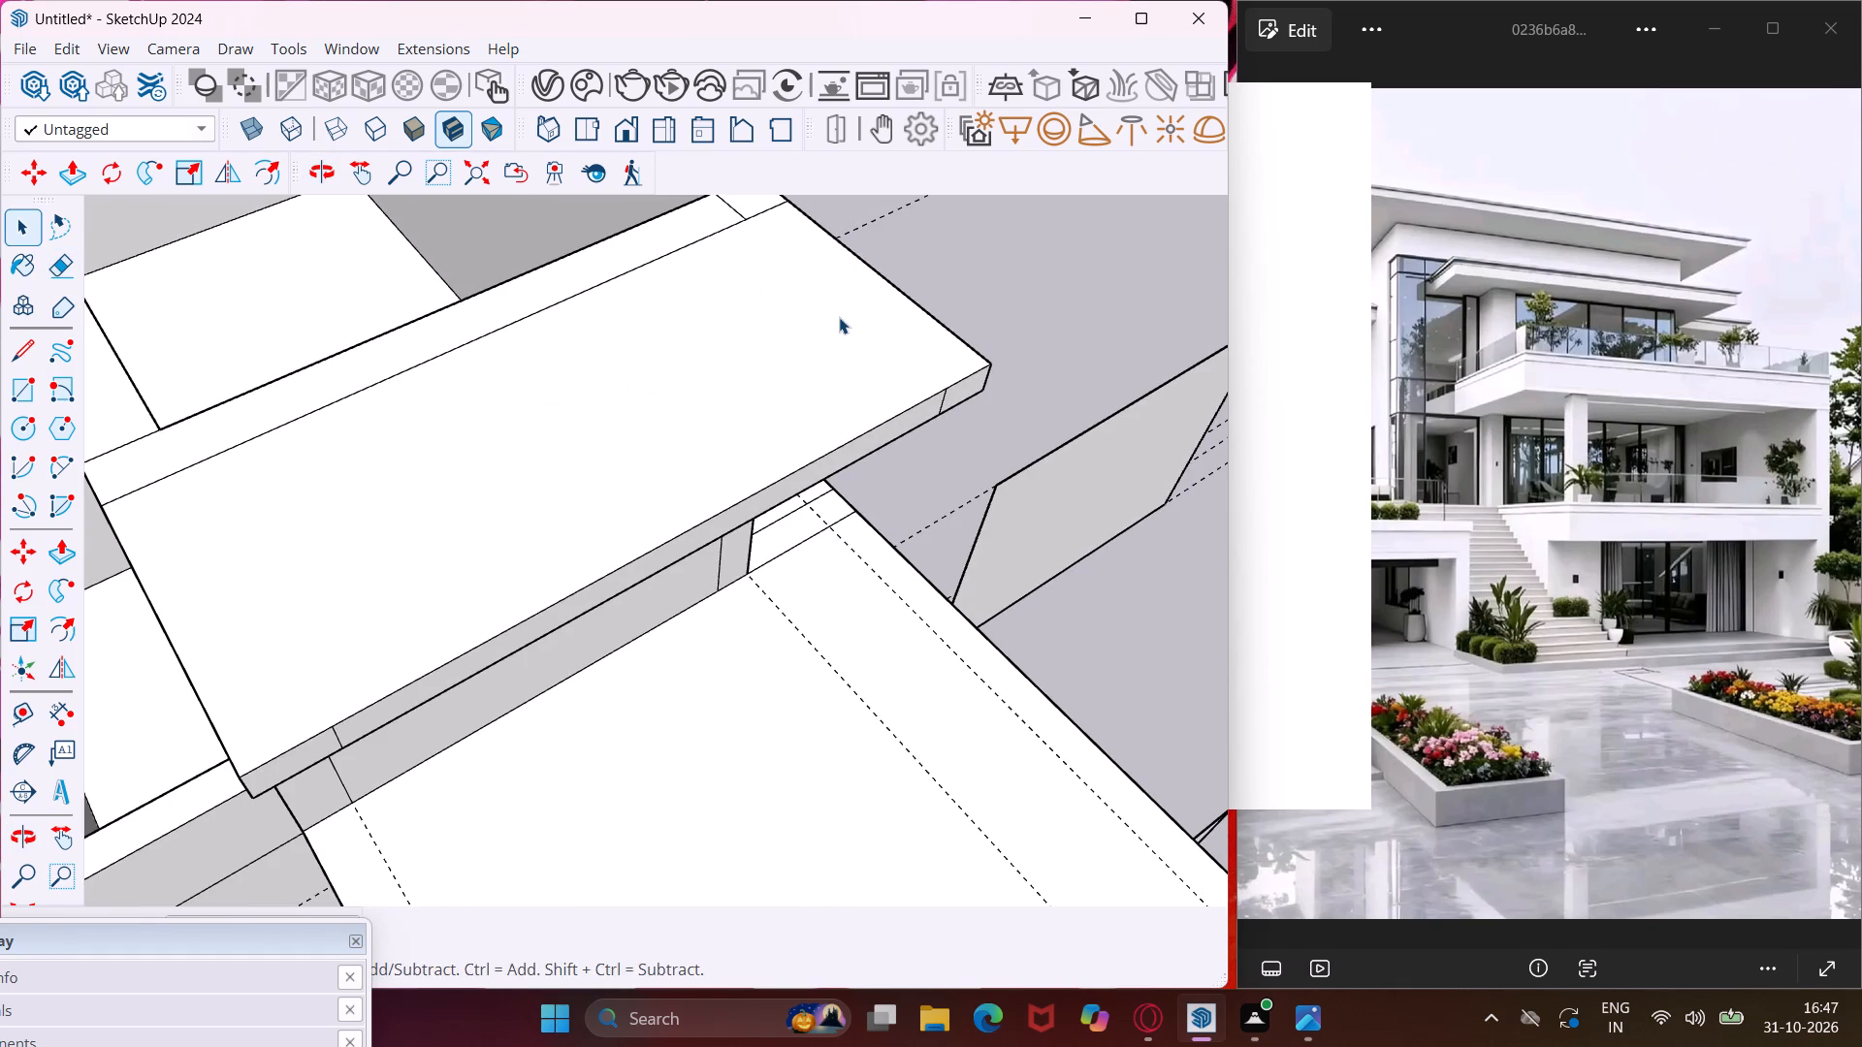
Push/Pull the top-floor canopy slab's top face slightly upward as a new thin layer, keeping the original edges.
middle_drag(839, 317, 1049, 210)
scroll(619, 543, up, 4)
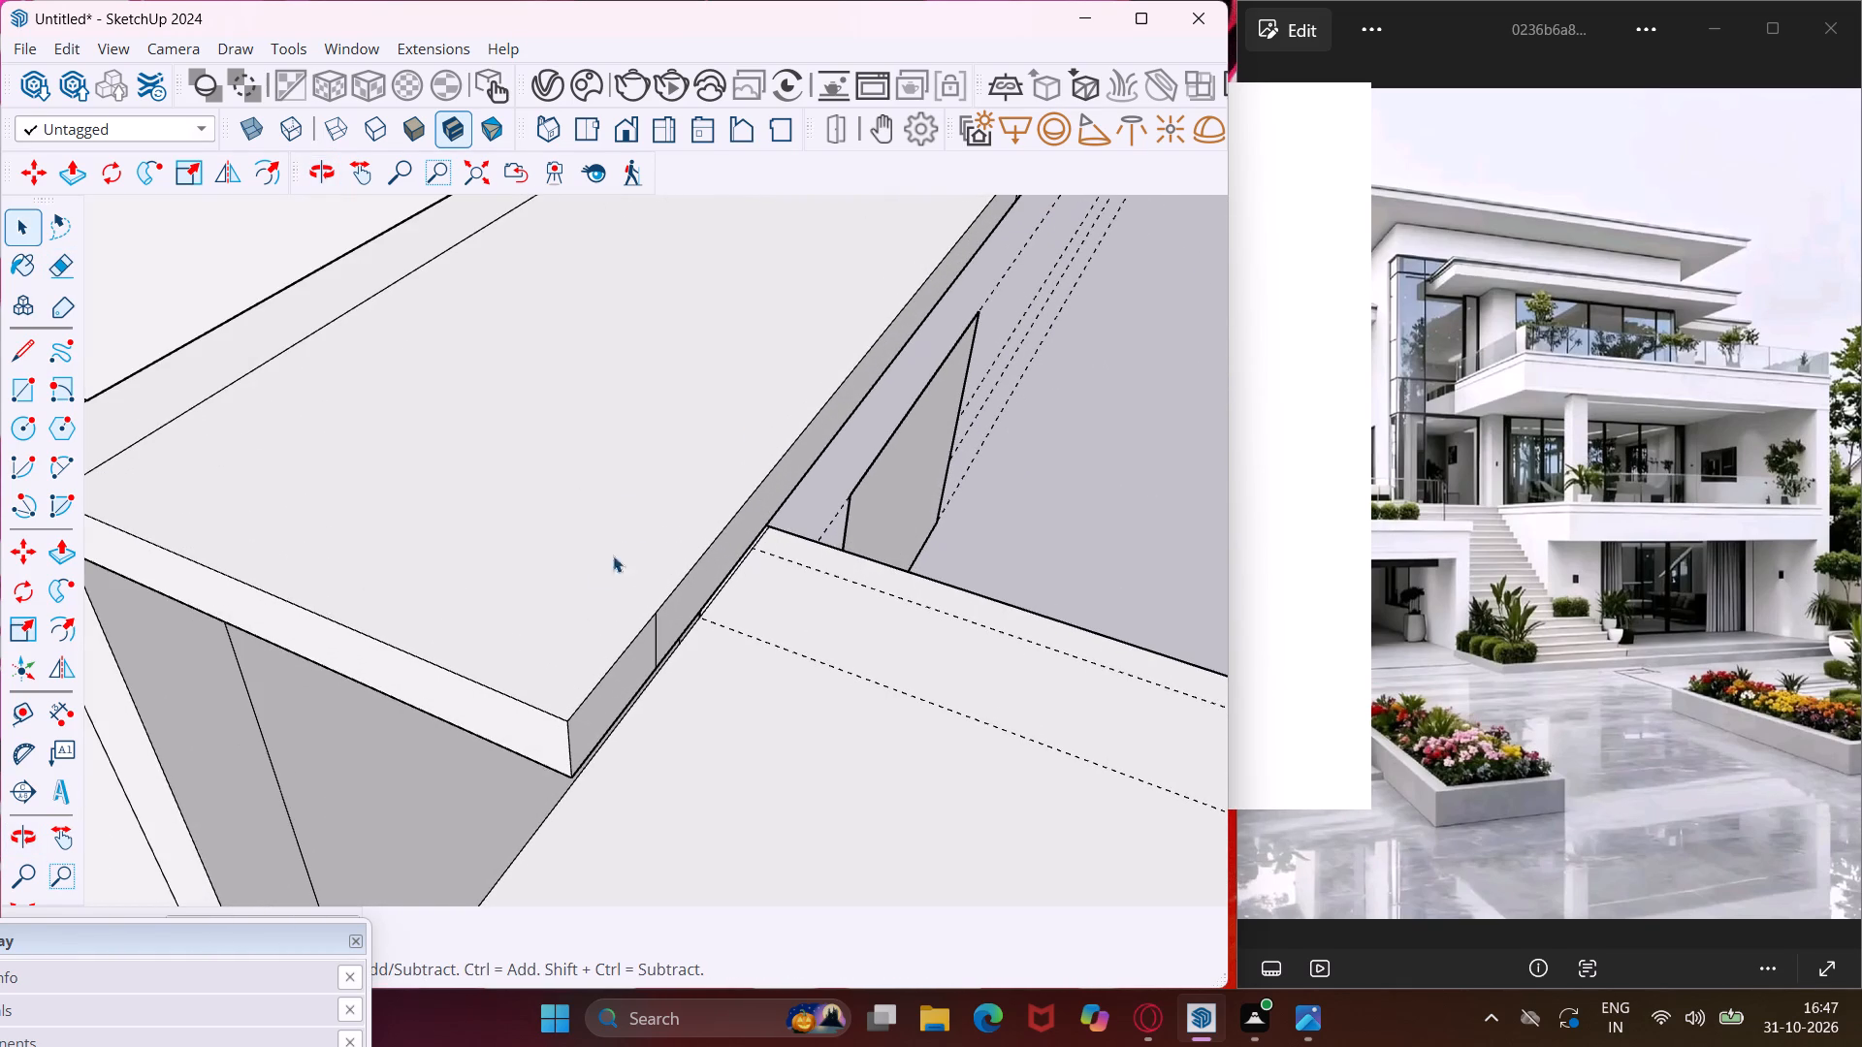
click(594, 577)
key(p)
click(594, 577)
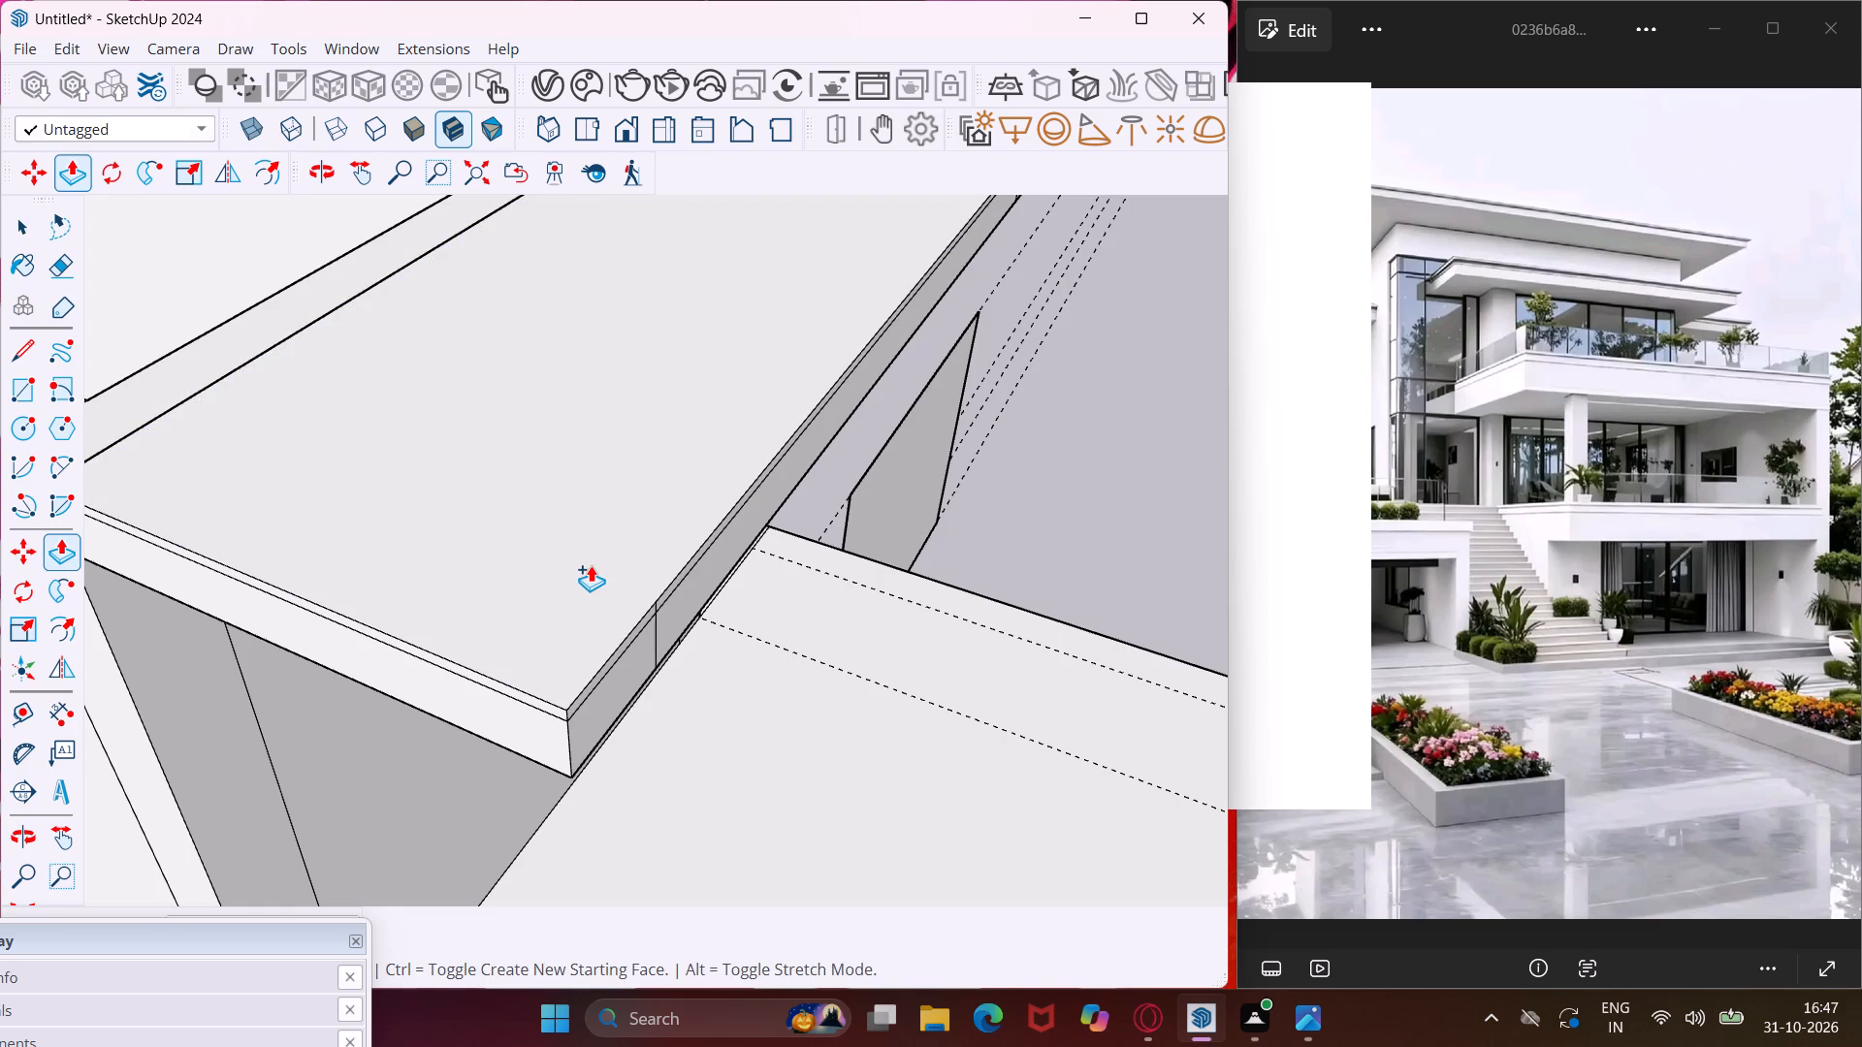
scroll(591, 565, up, 4)
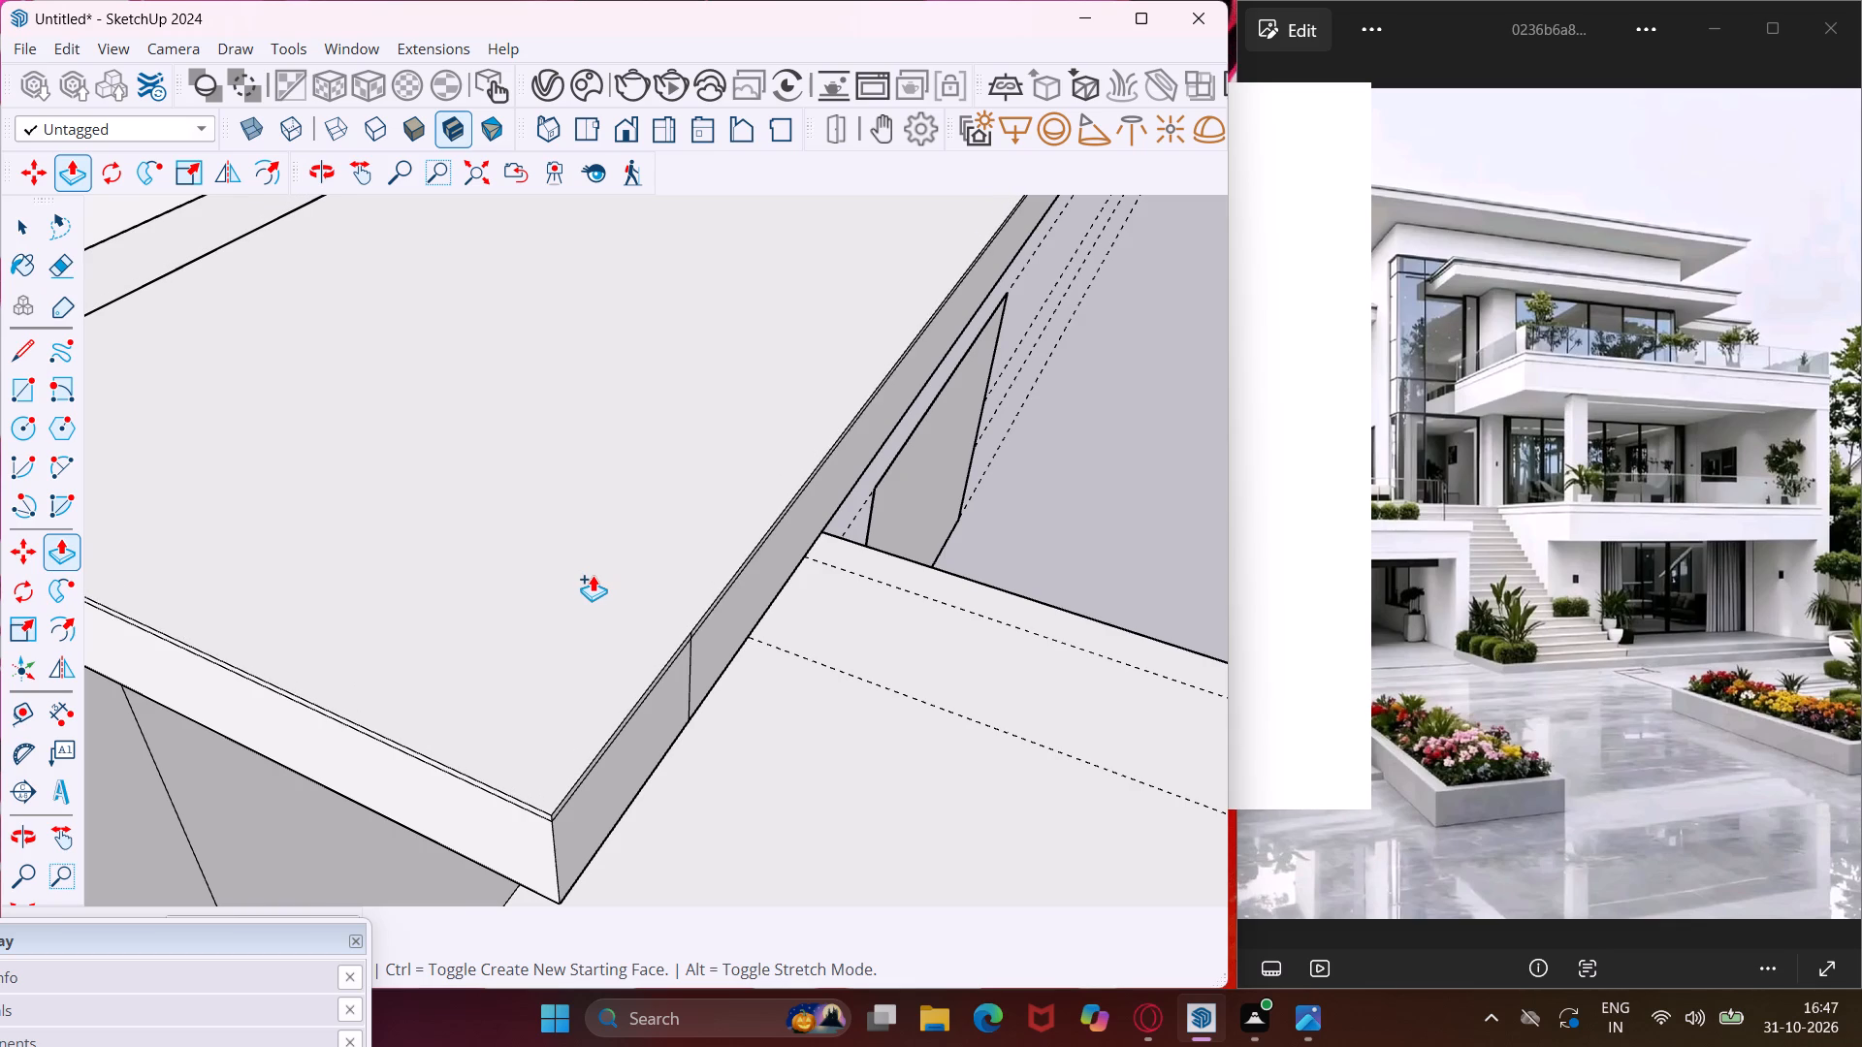
click(593, 575)
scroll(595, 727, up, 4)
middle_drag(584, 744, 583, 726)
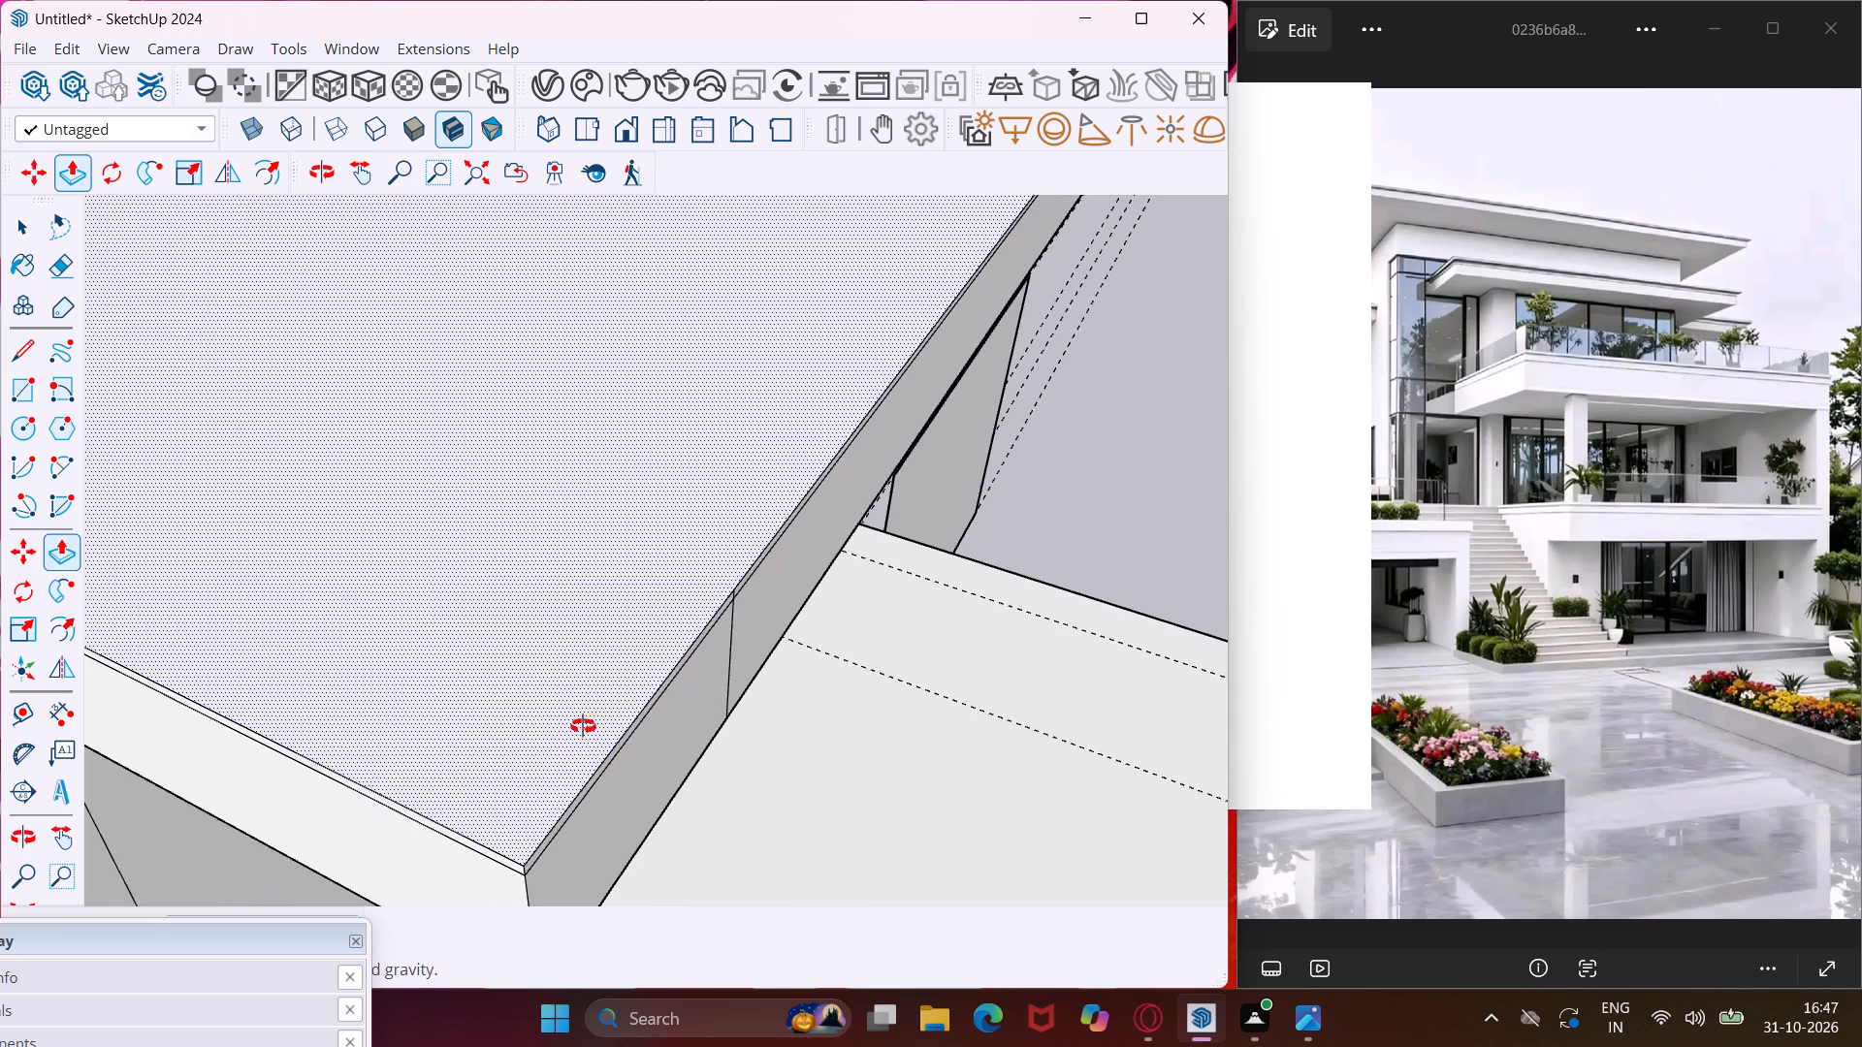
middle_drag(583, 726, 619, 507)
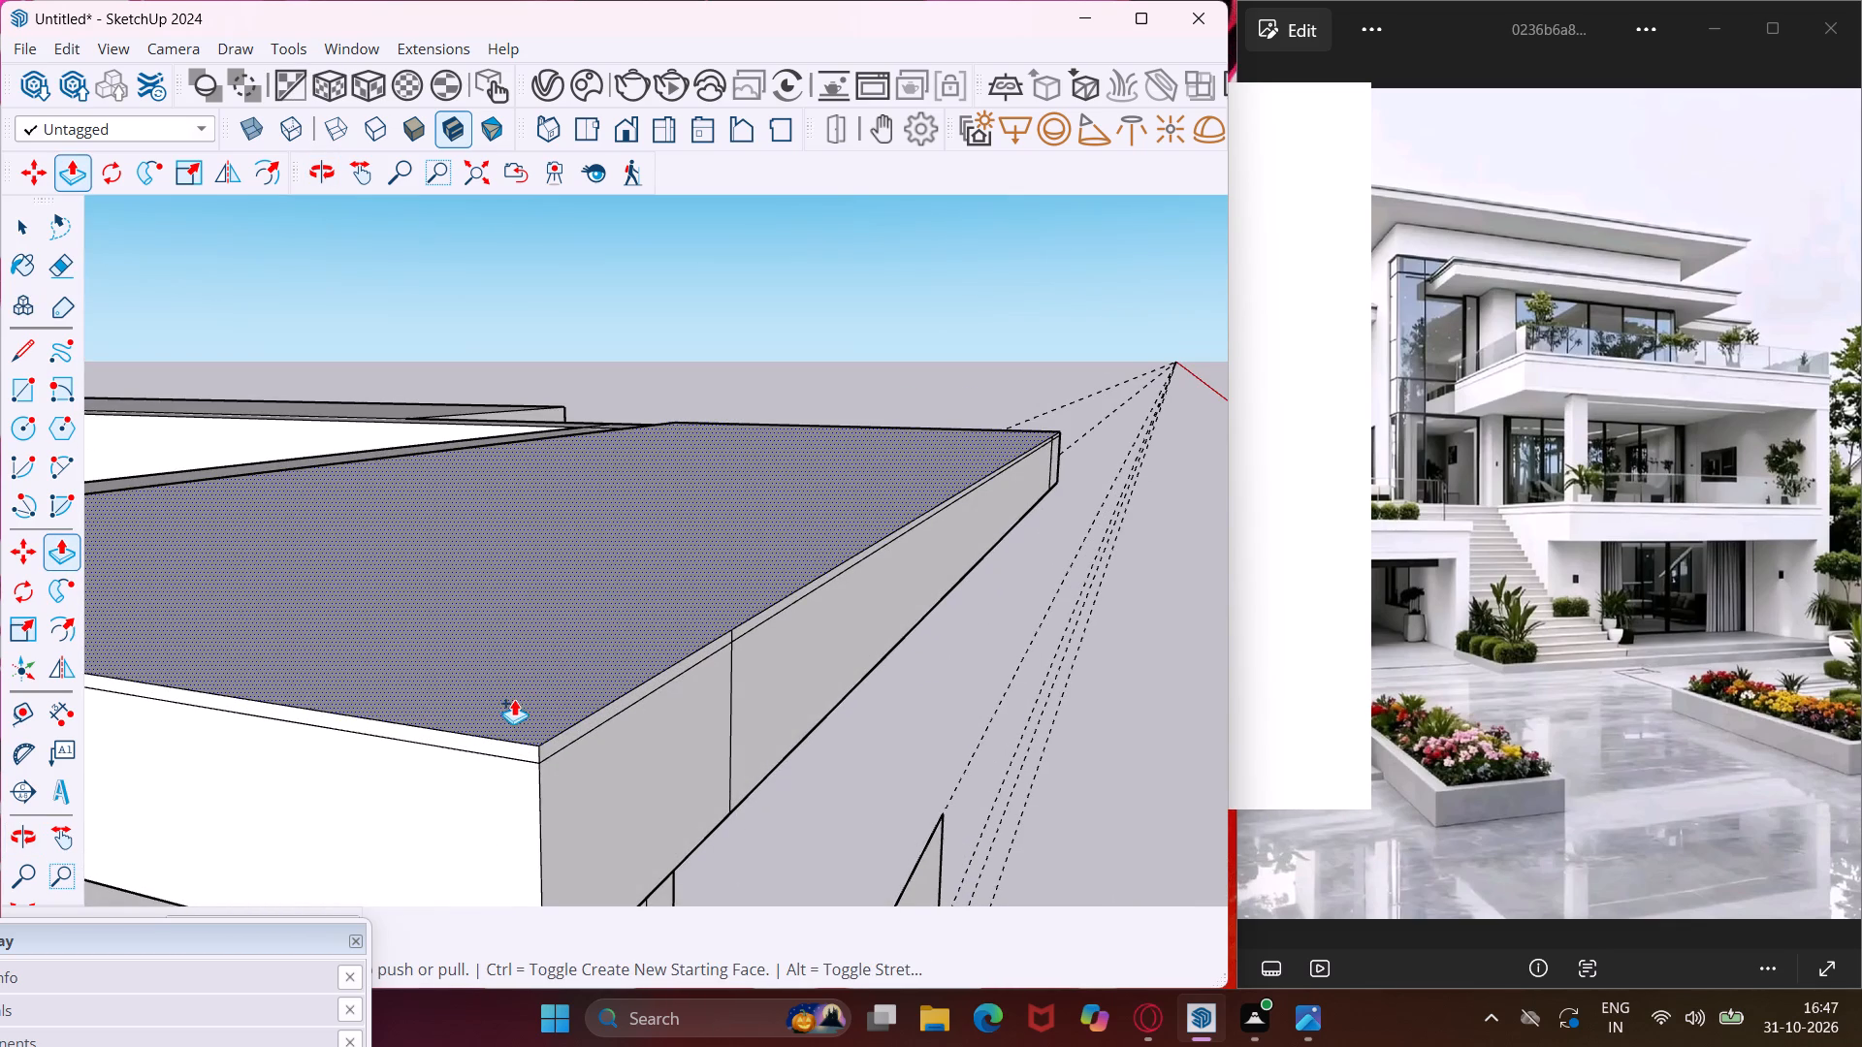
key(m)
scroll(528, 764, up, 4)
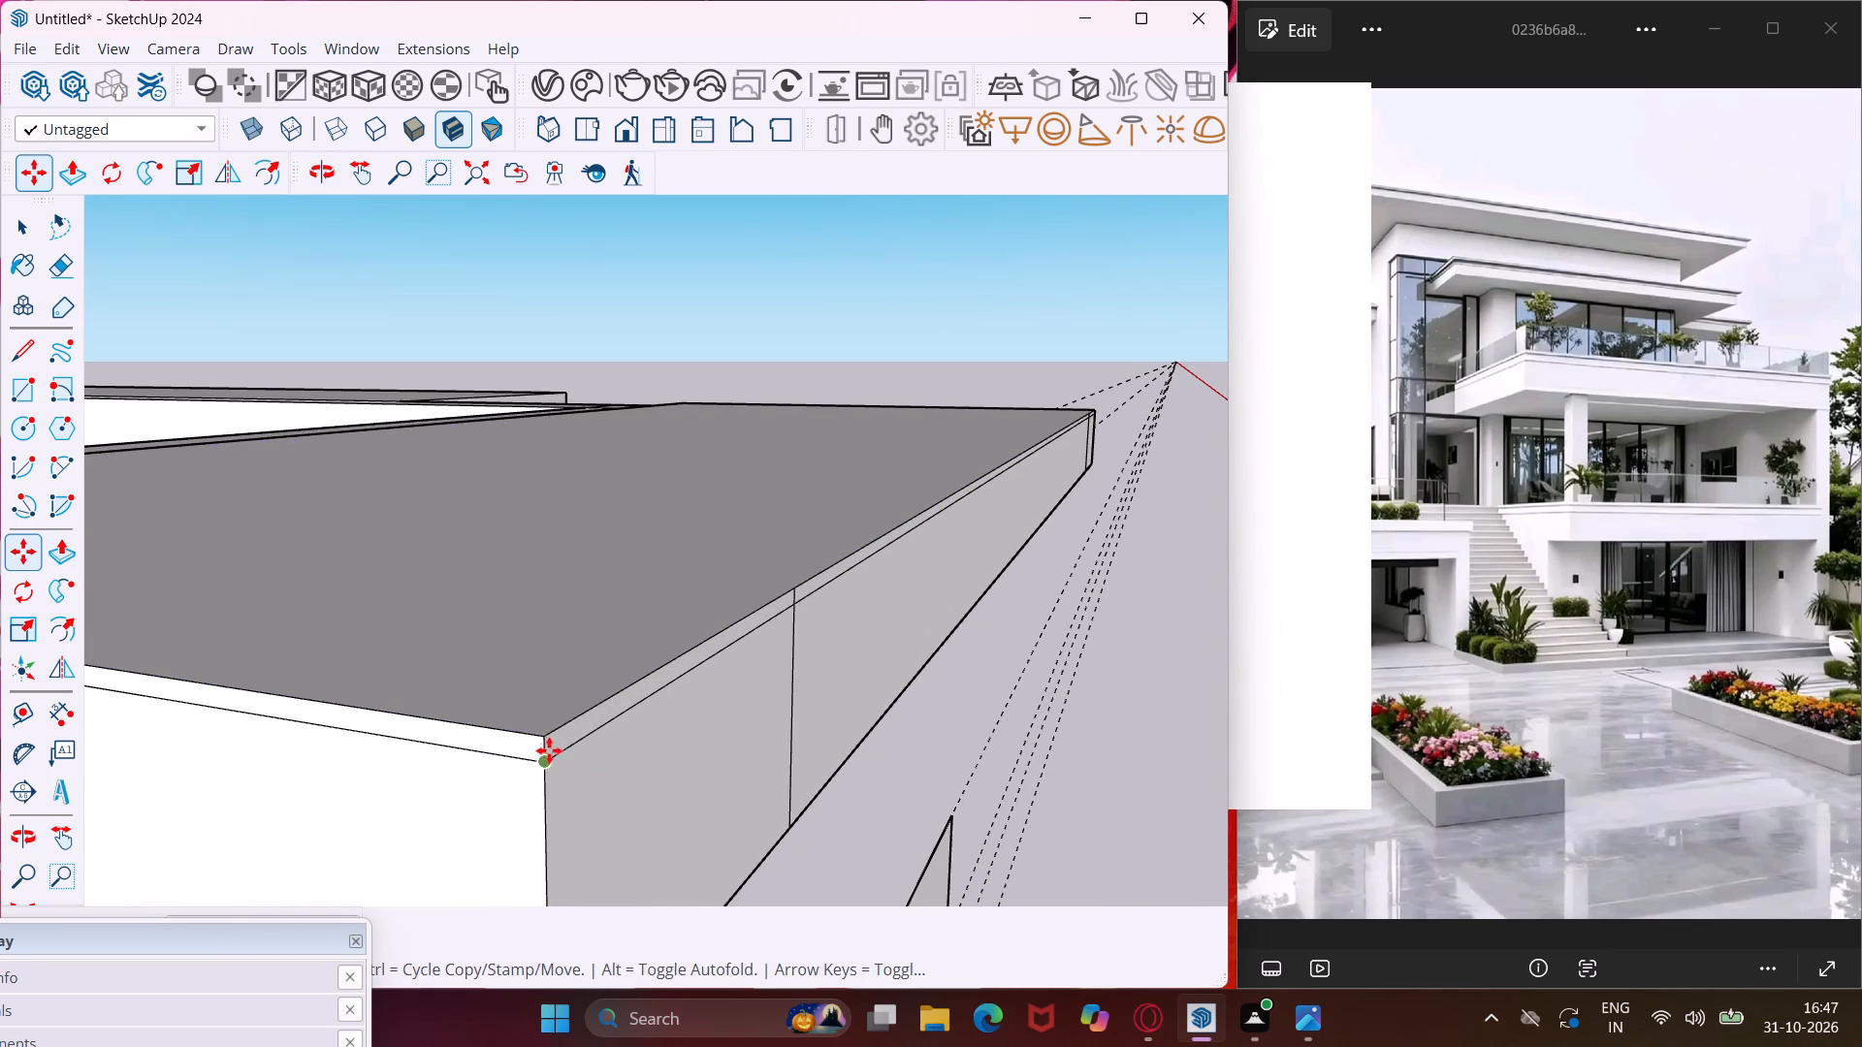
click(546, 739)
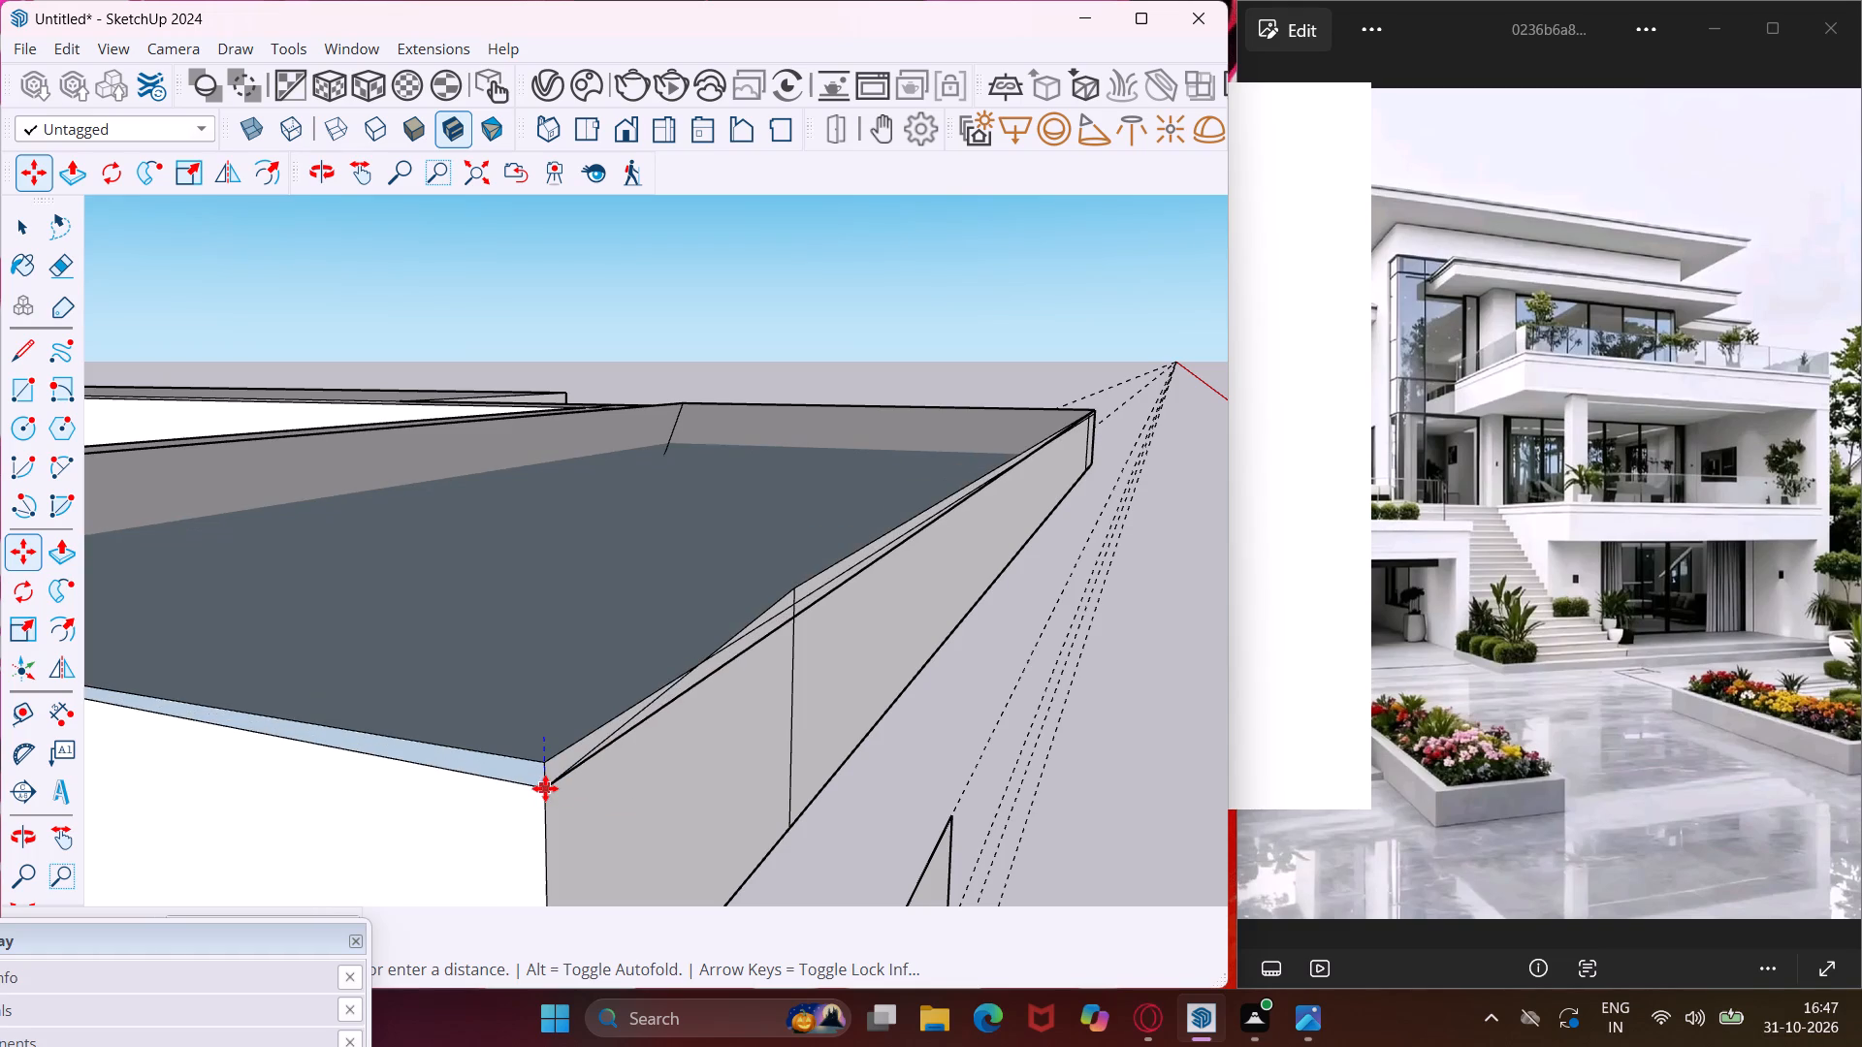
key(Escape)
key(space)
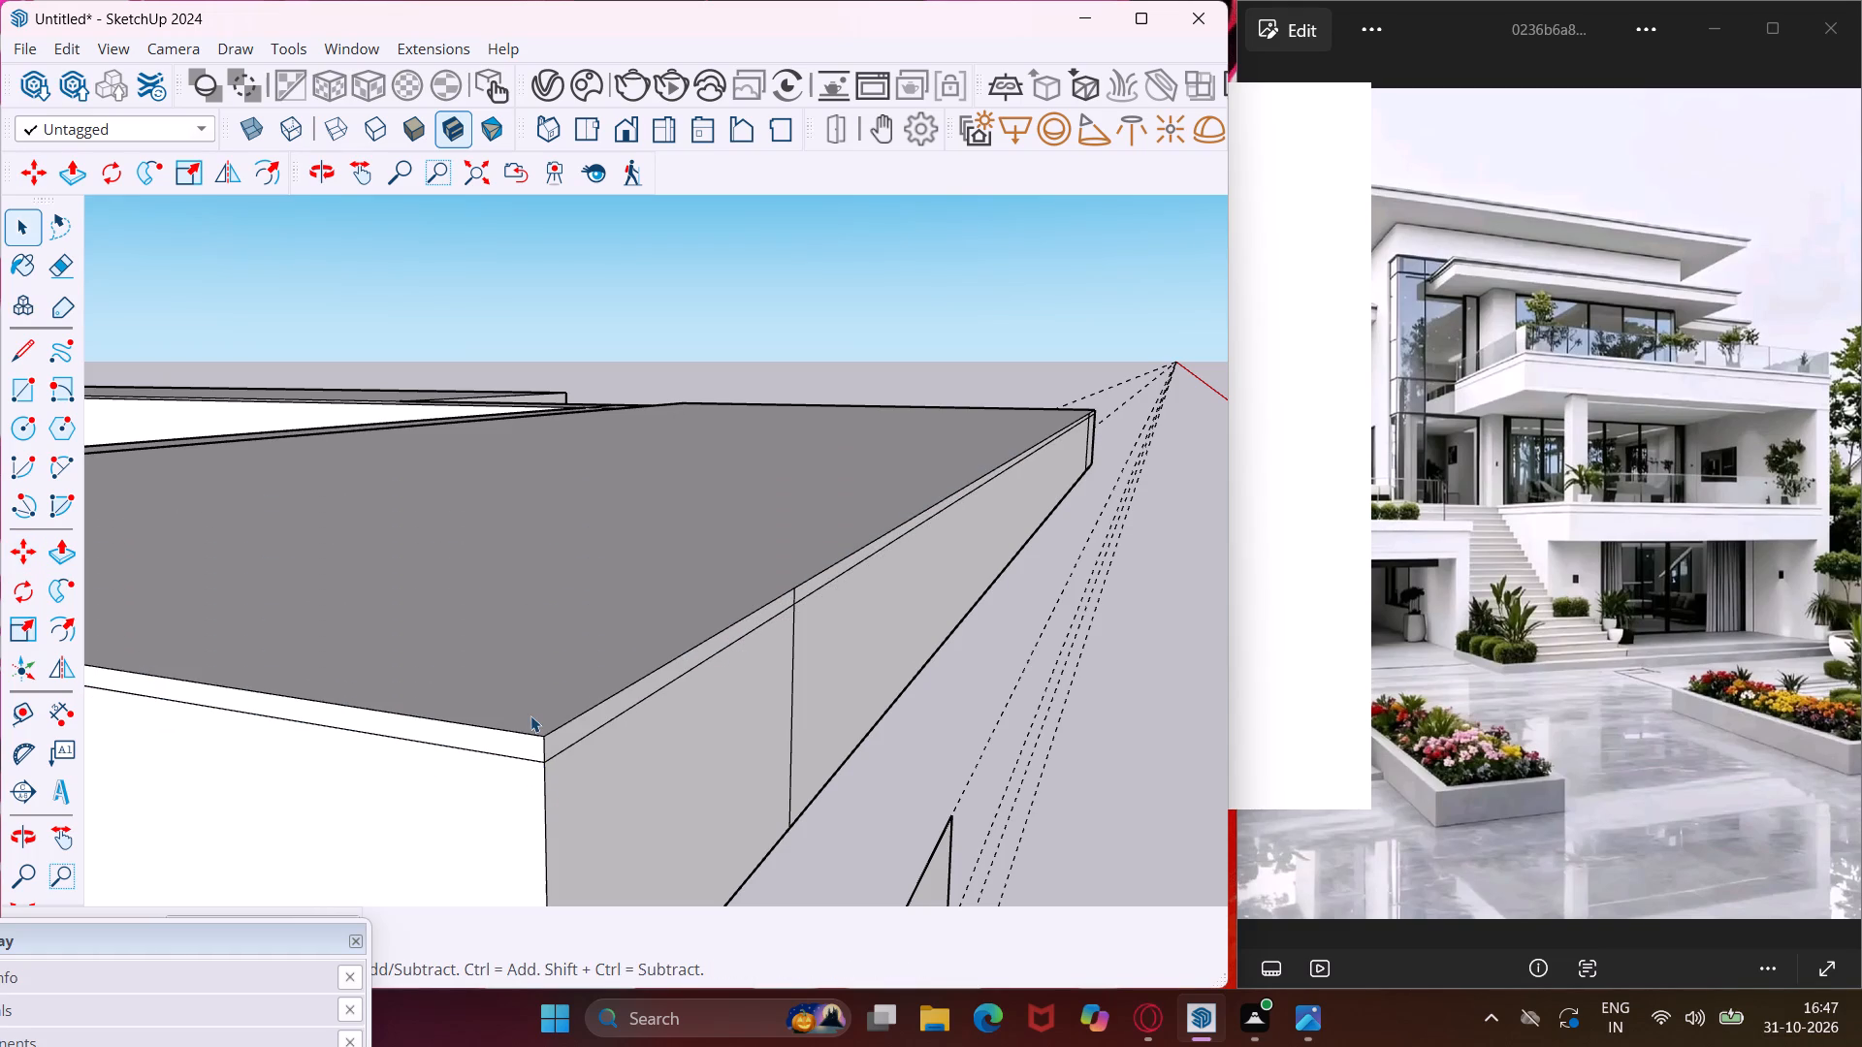
Copy the canopy slab's top face straight down from its front corner to just below the thin top layer.
click(530, 714)
key(m)
scroll(544, 752, up, 3)
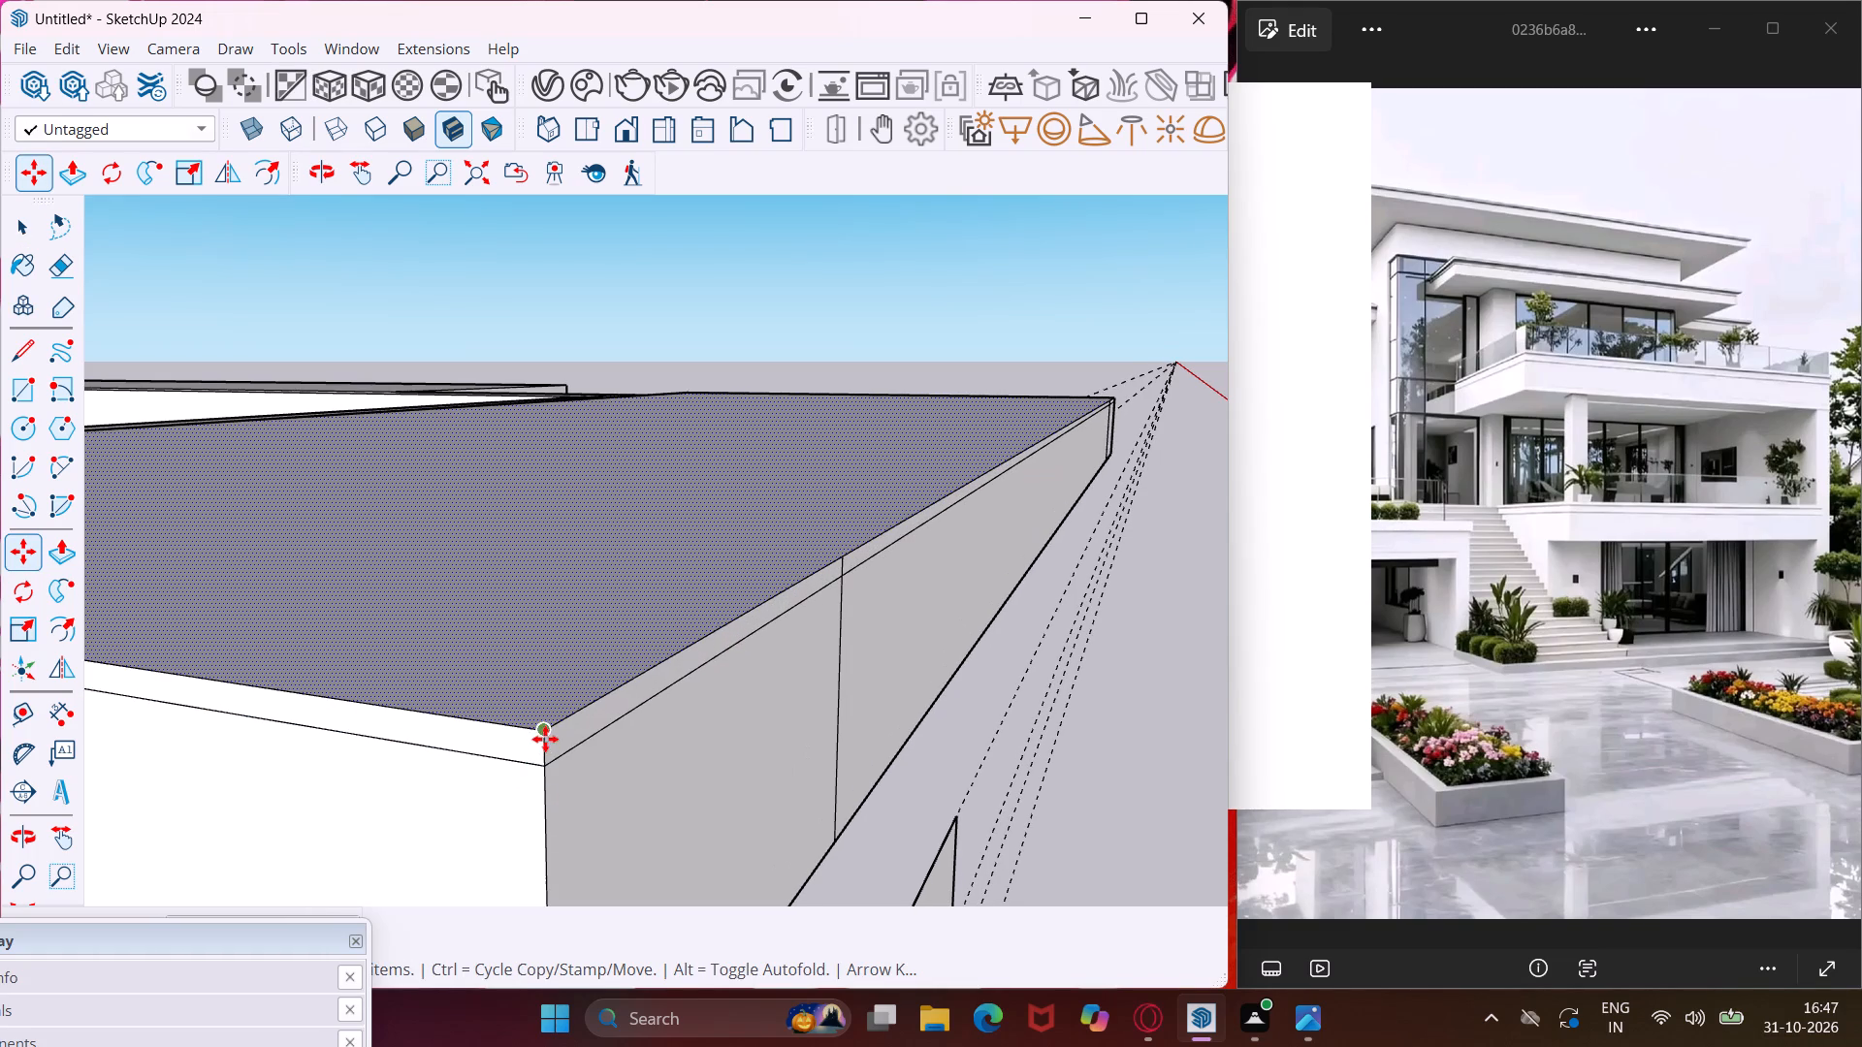
click(545, 731)
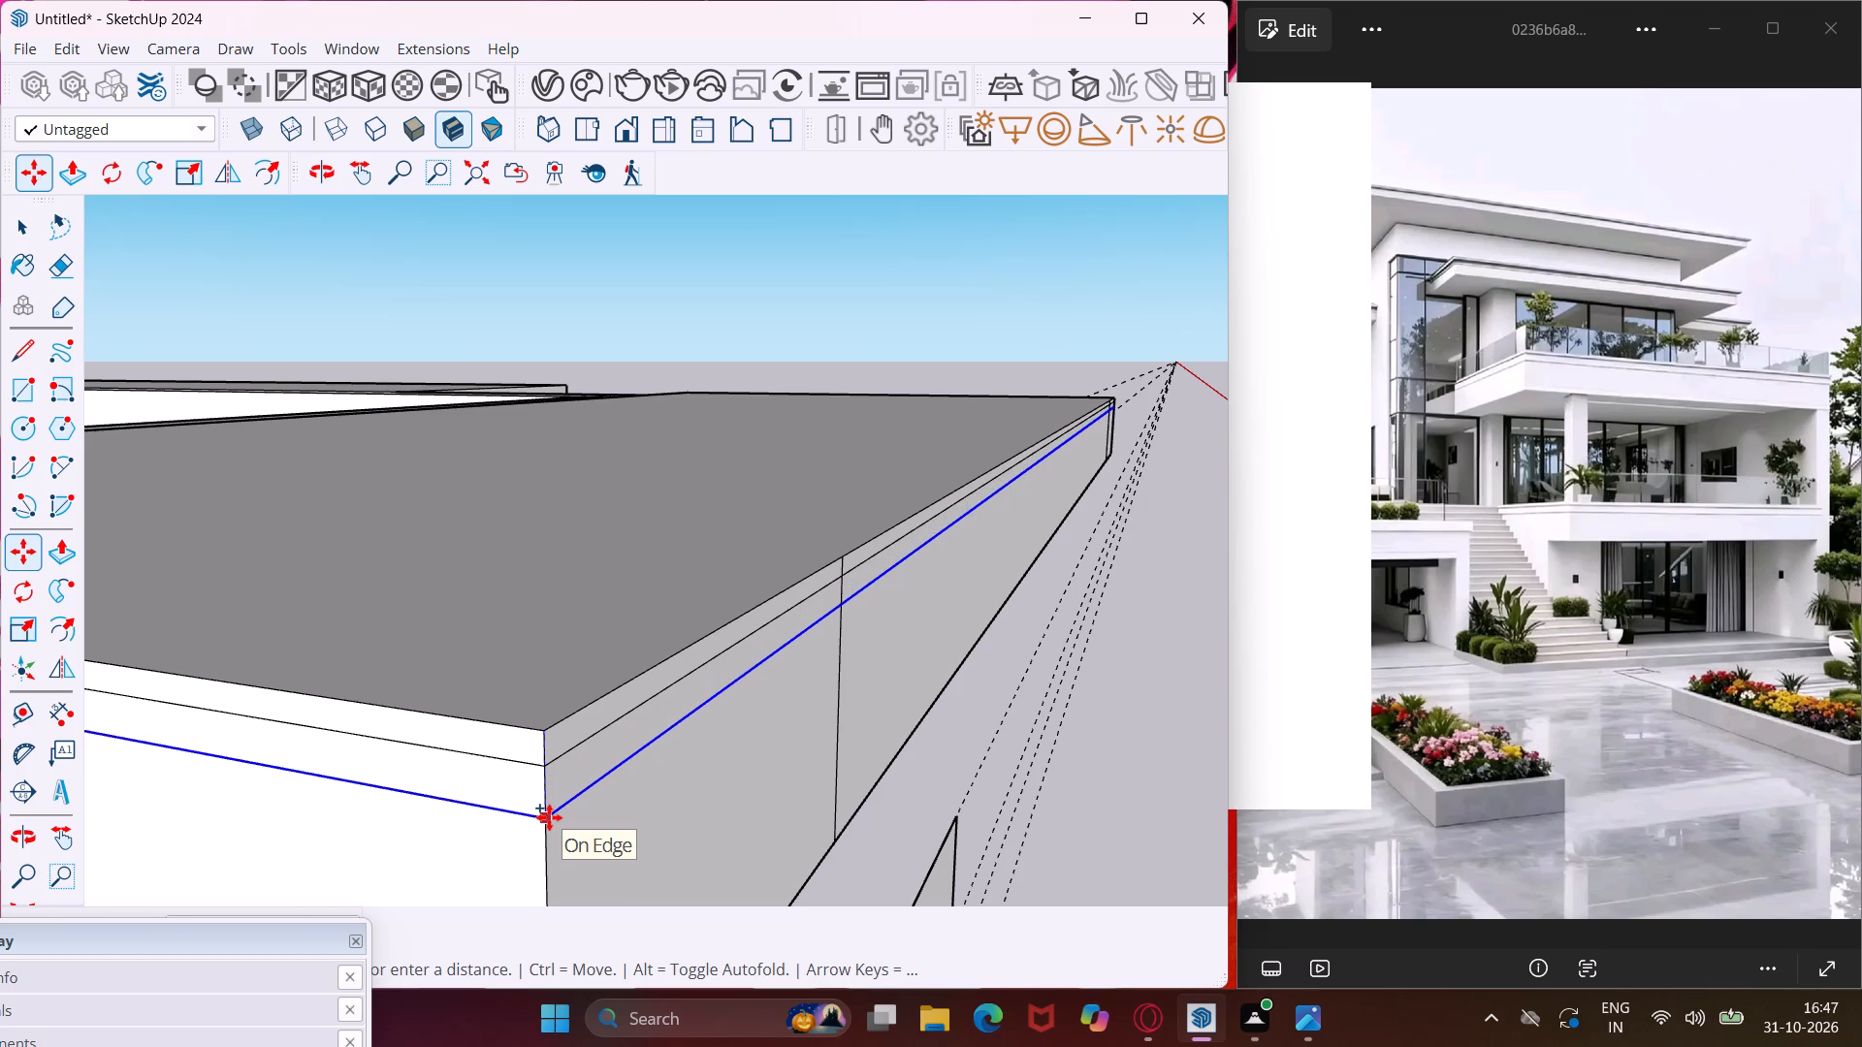
click(549, 817)
Copy the lowered face a short distance further down the blue axis to outline another thin band on the slab's sides.
scroll(547, 826, up, 4)
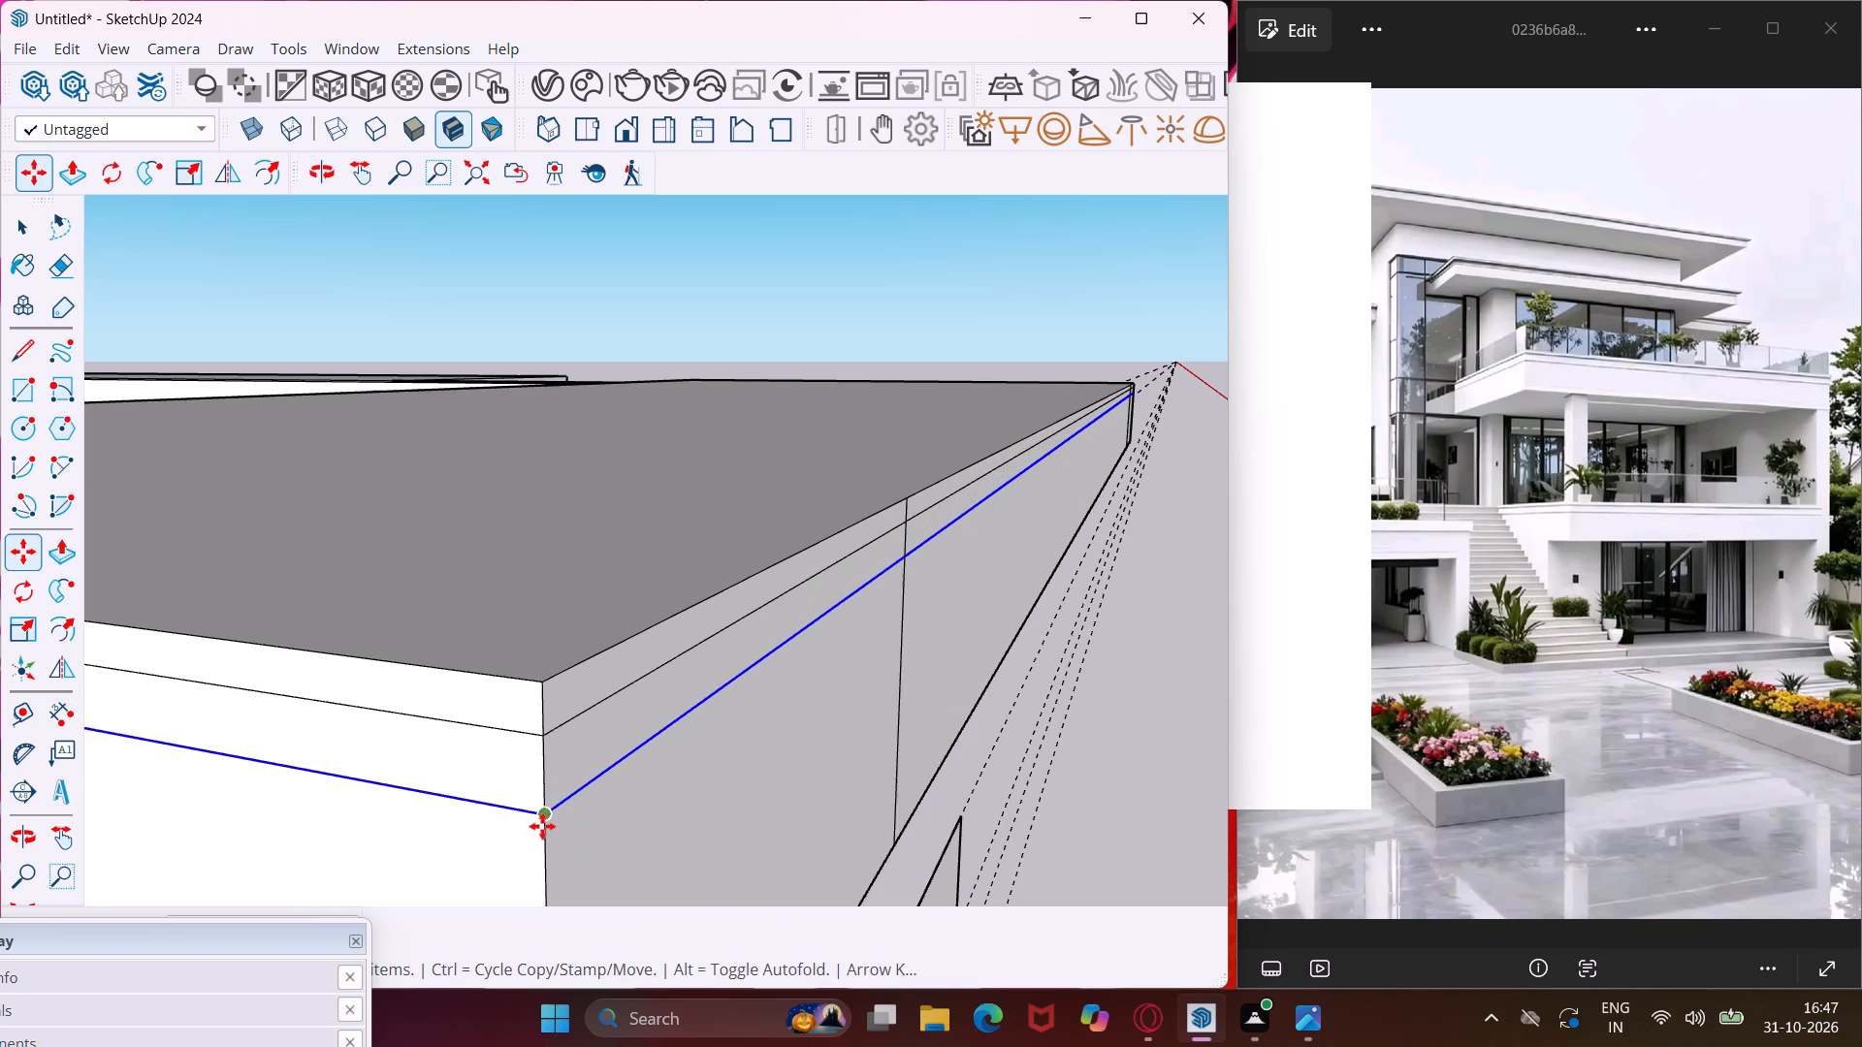
click(542, 814)
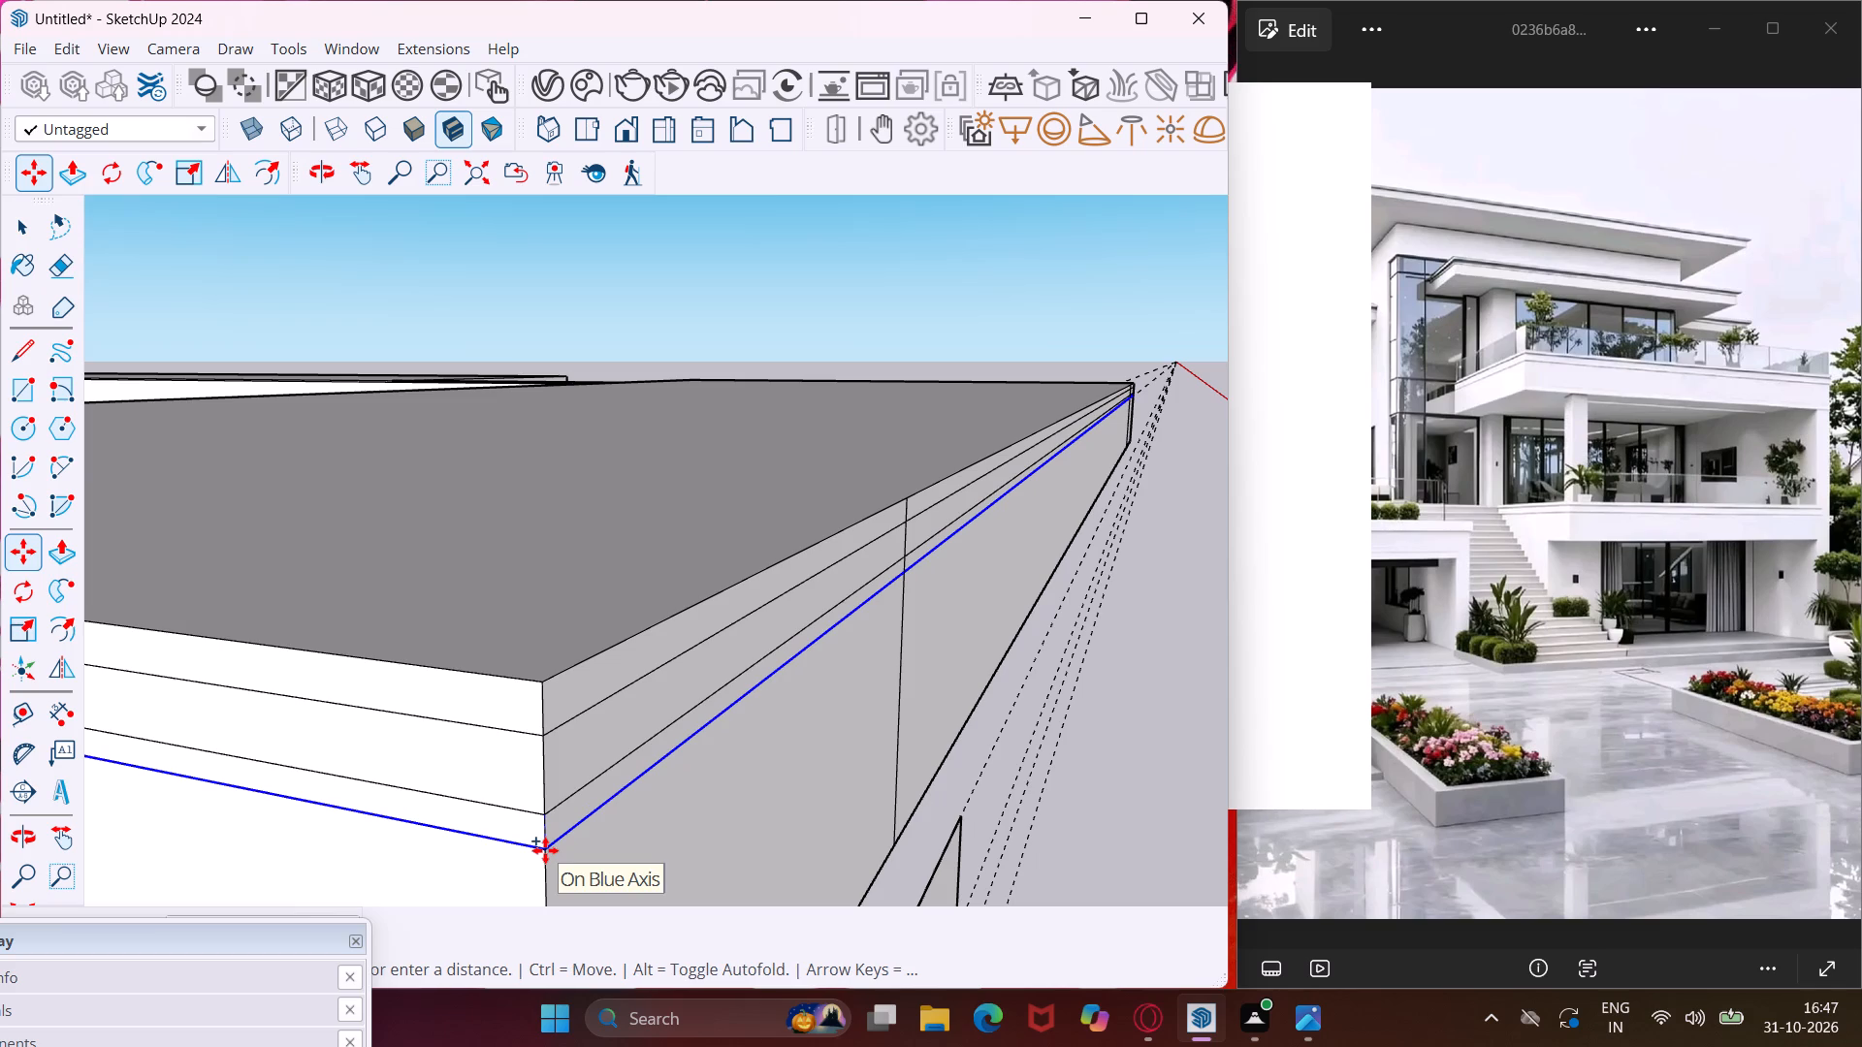
click(545, 849)
key(Escape)
key(space)
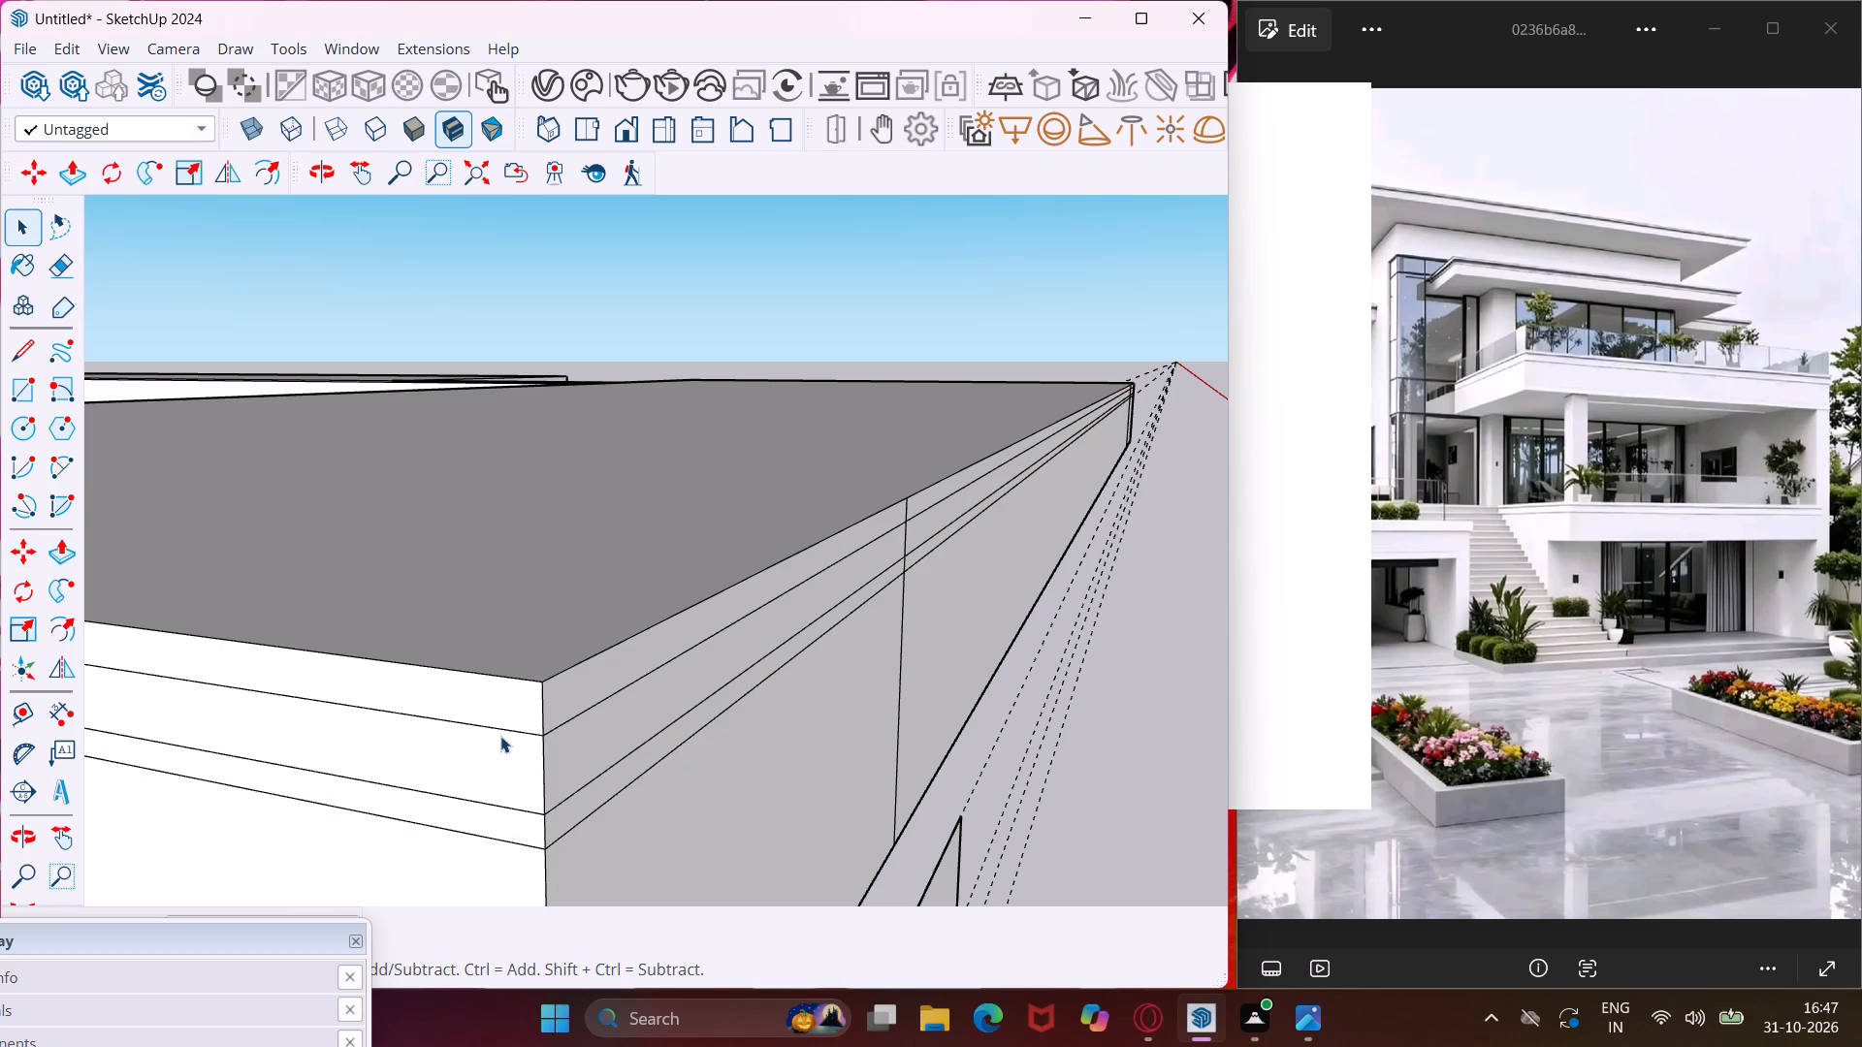
Push/Pull the band just below the canopy slab's thin top layer slightly inward on the slab's end face.
click(491, 768)
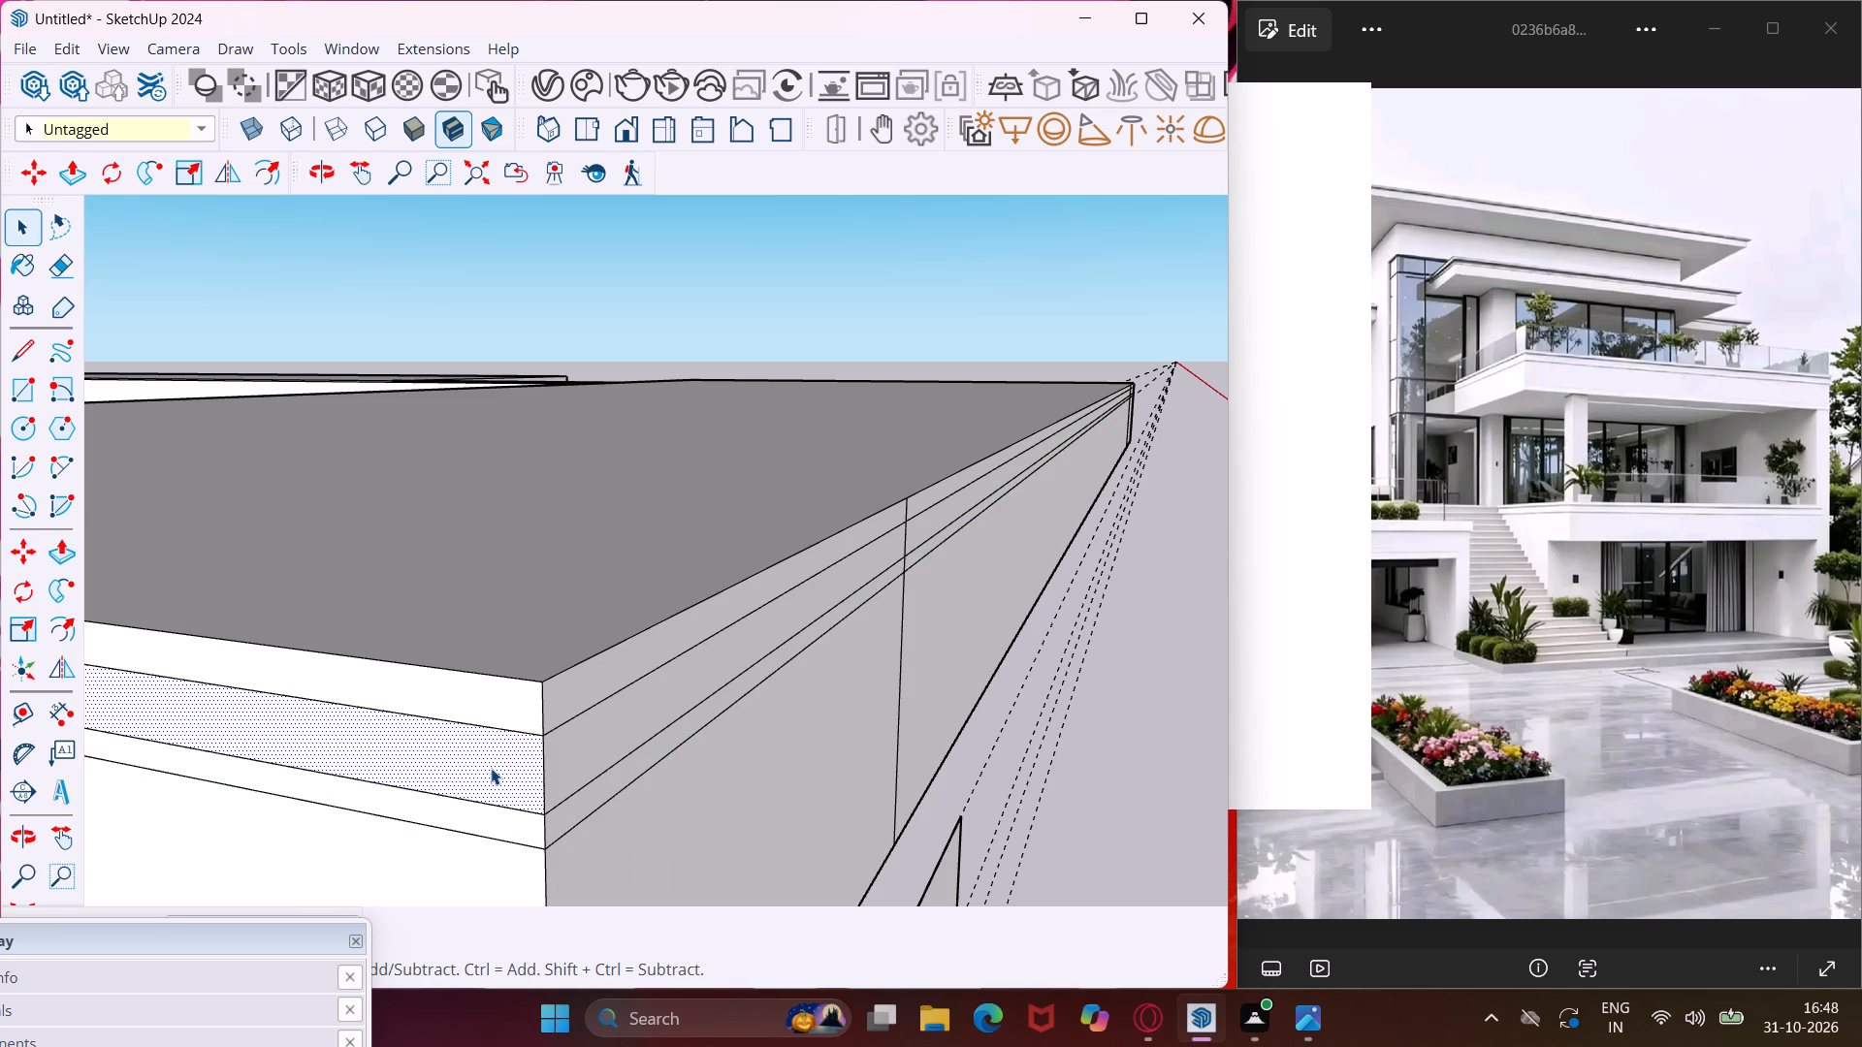
key(p)
click(491, 768)
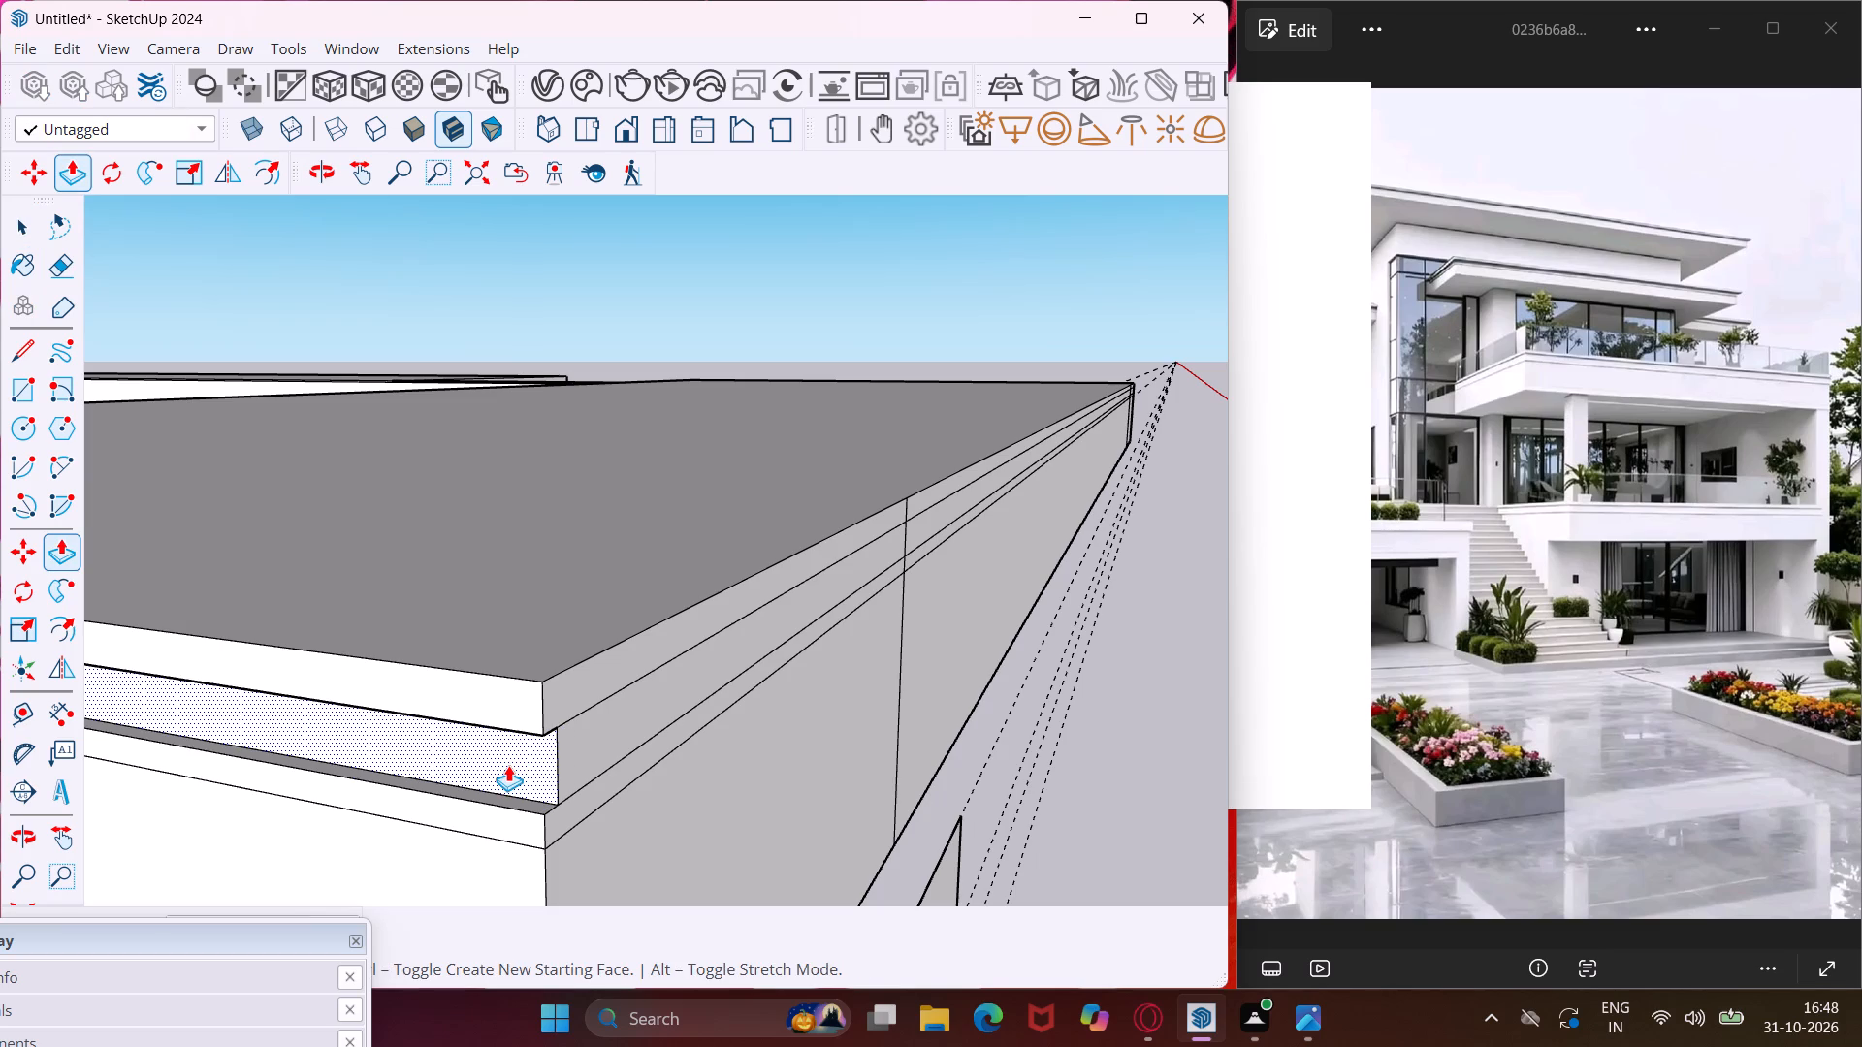
click(504, 768)
key(Escape)
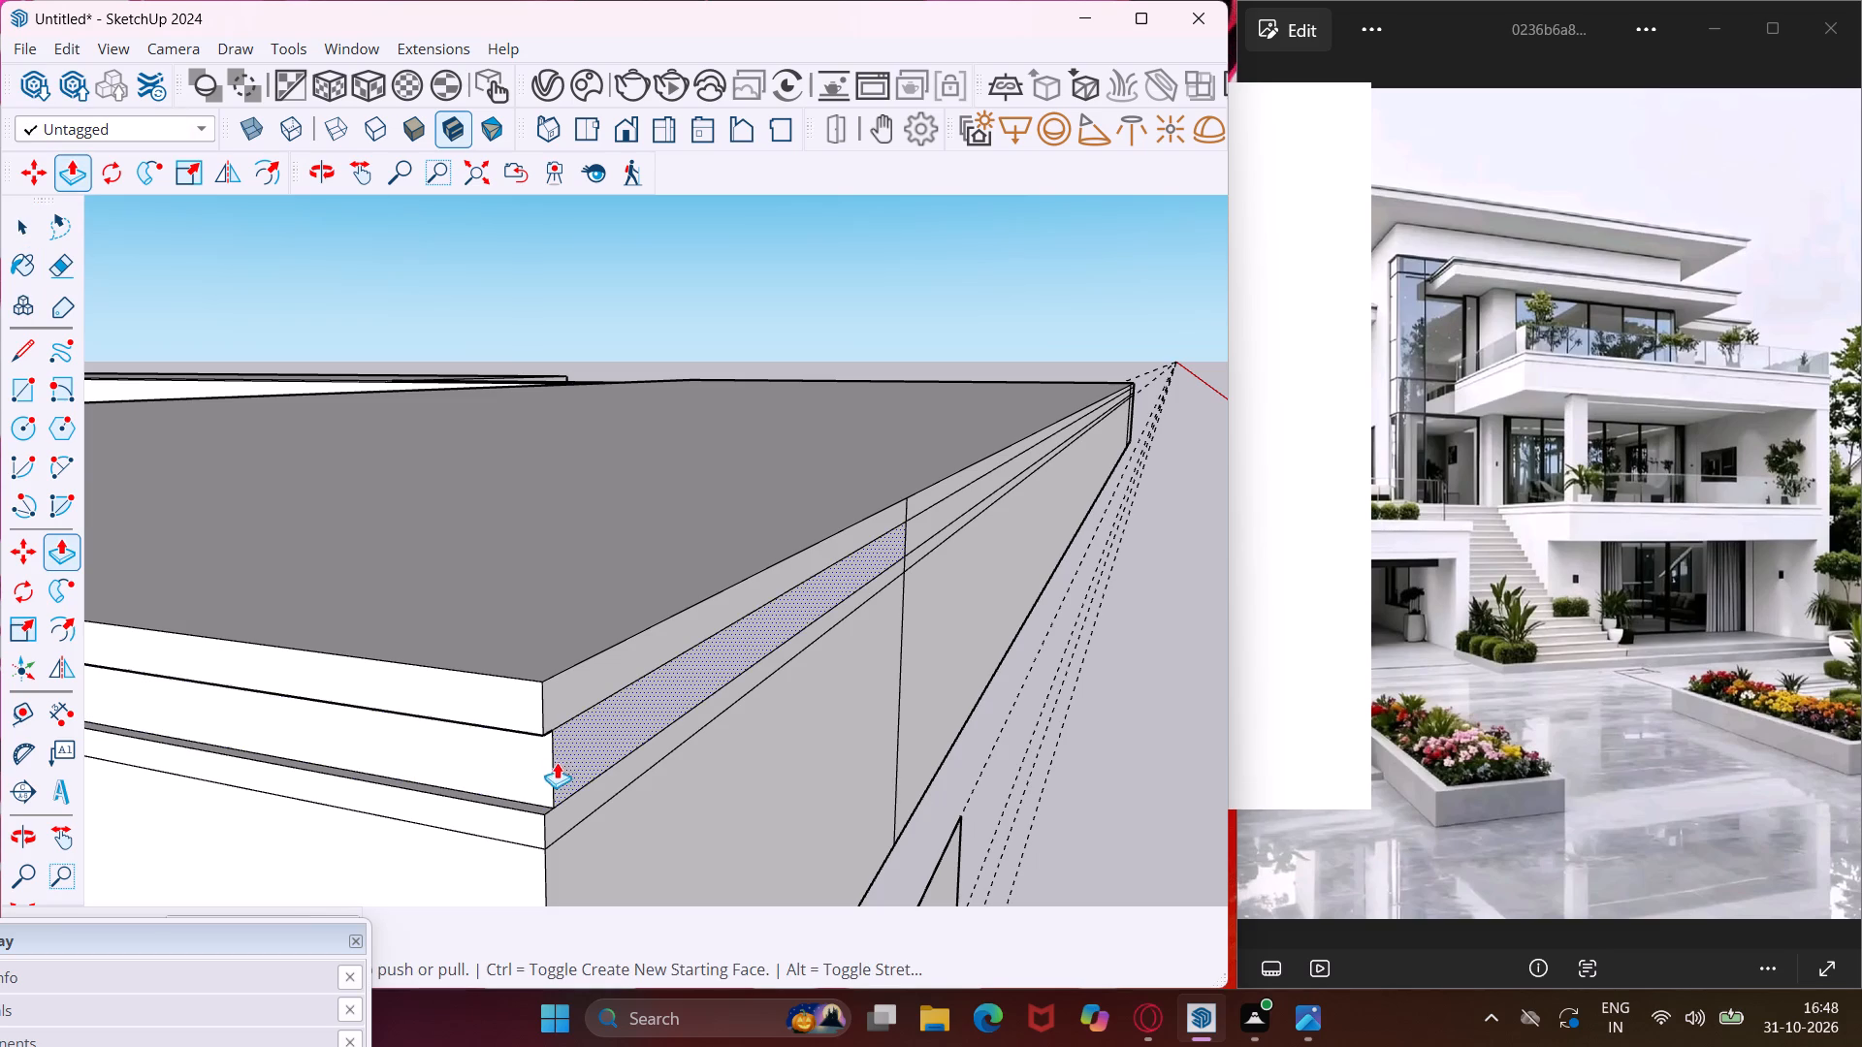
Repeat the same inward Push/Pull on all three segments of that band along the canopy slab's long front side.
double_click(563, 752)
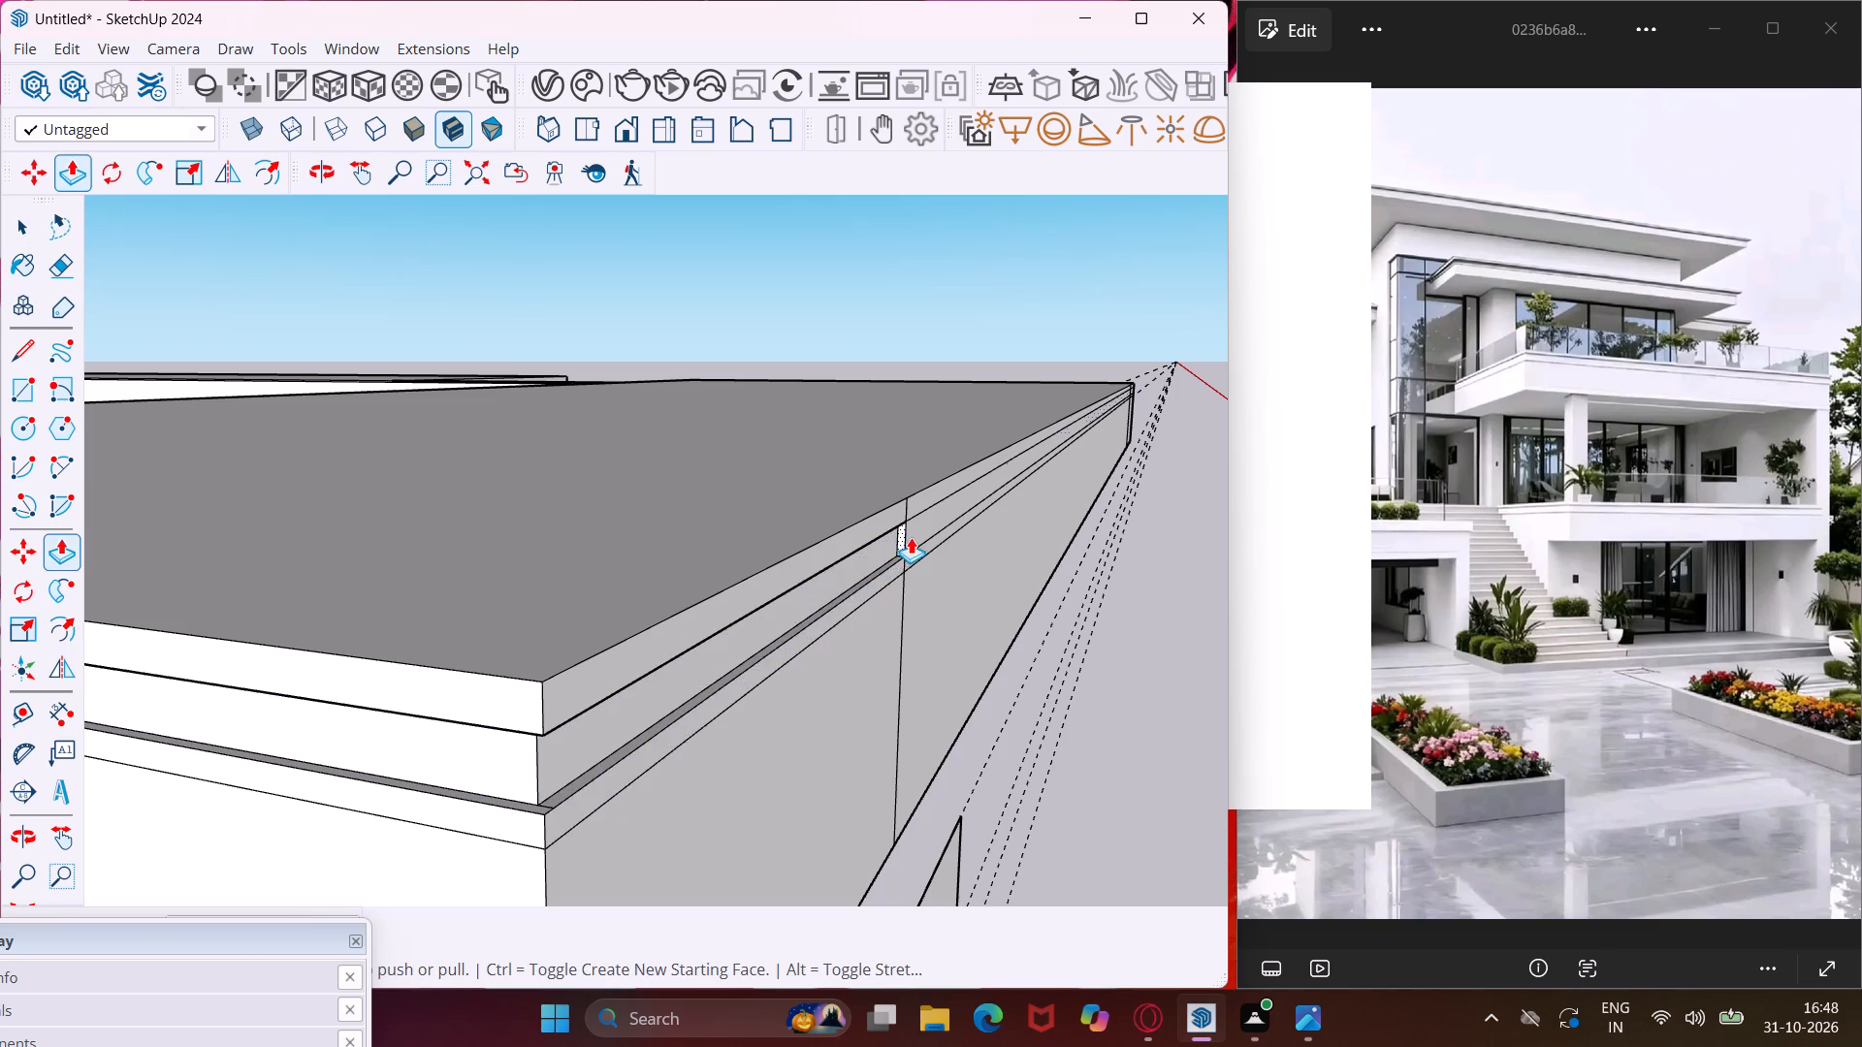
scroll(911, 535, up, 9)
double_click(911, 535)
scroll(718, 589, down, 4)
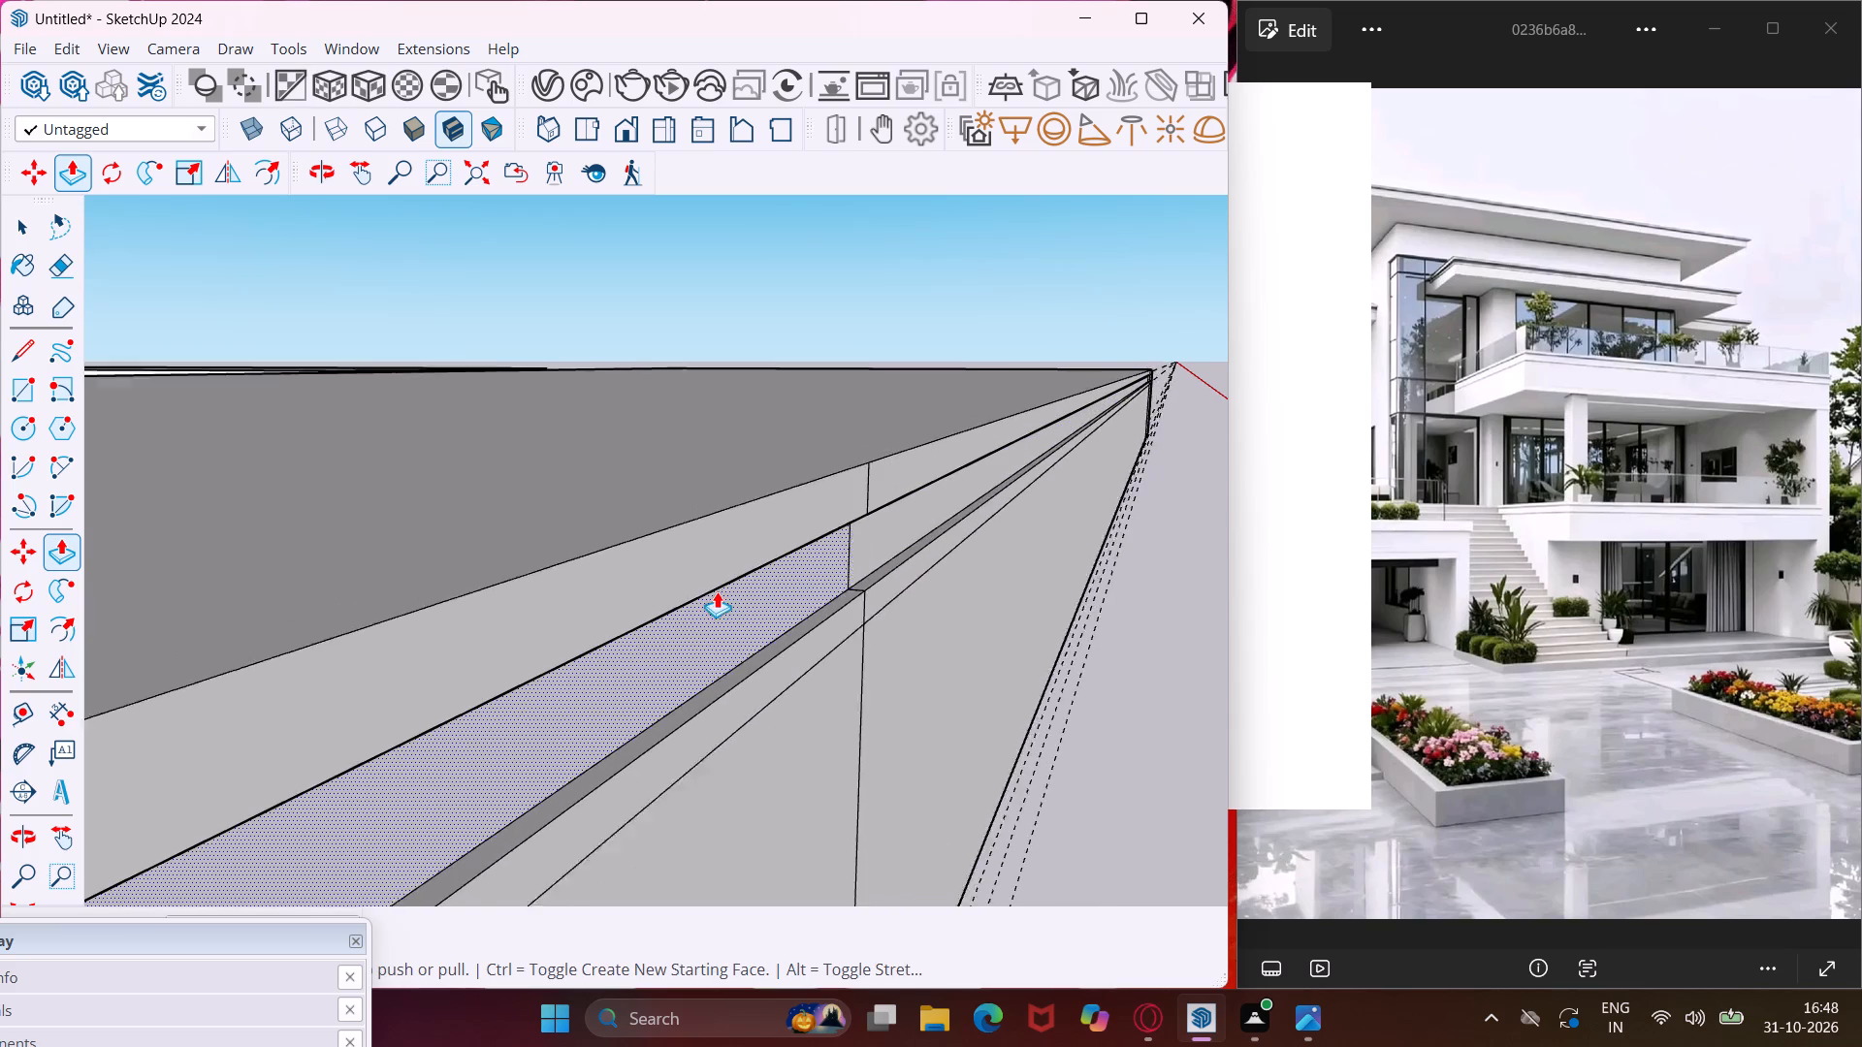
scroll(717, 591, down, 9)
middle_drag(745, 629, 366, 657)
scroll(366, 657, down, 13)
scroll(384, 663, down, 13)
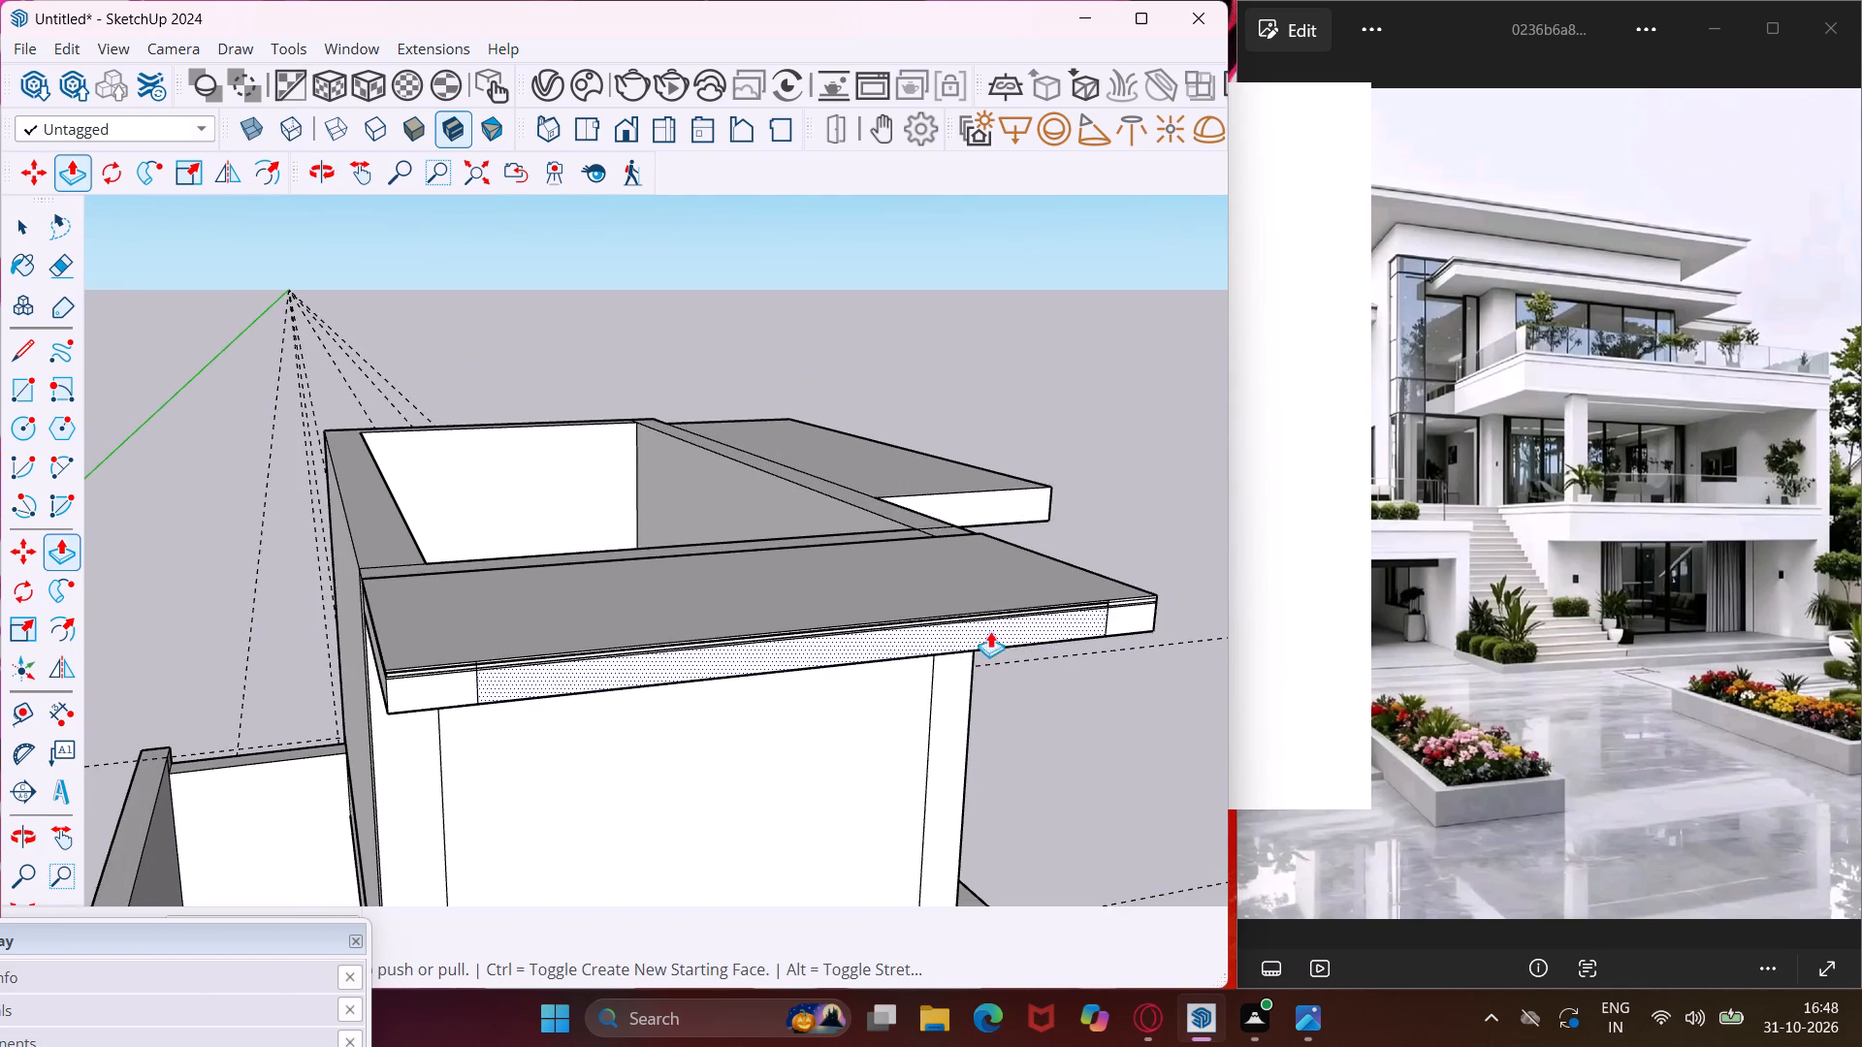
scroll(1160, 570, up, 6)
scroll(1057, 756, up, 5)
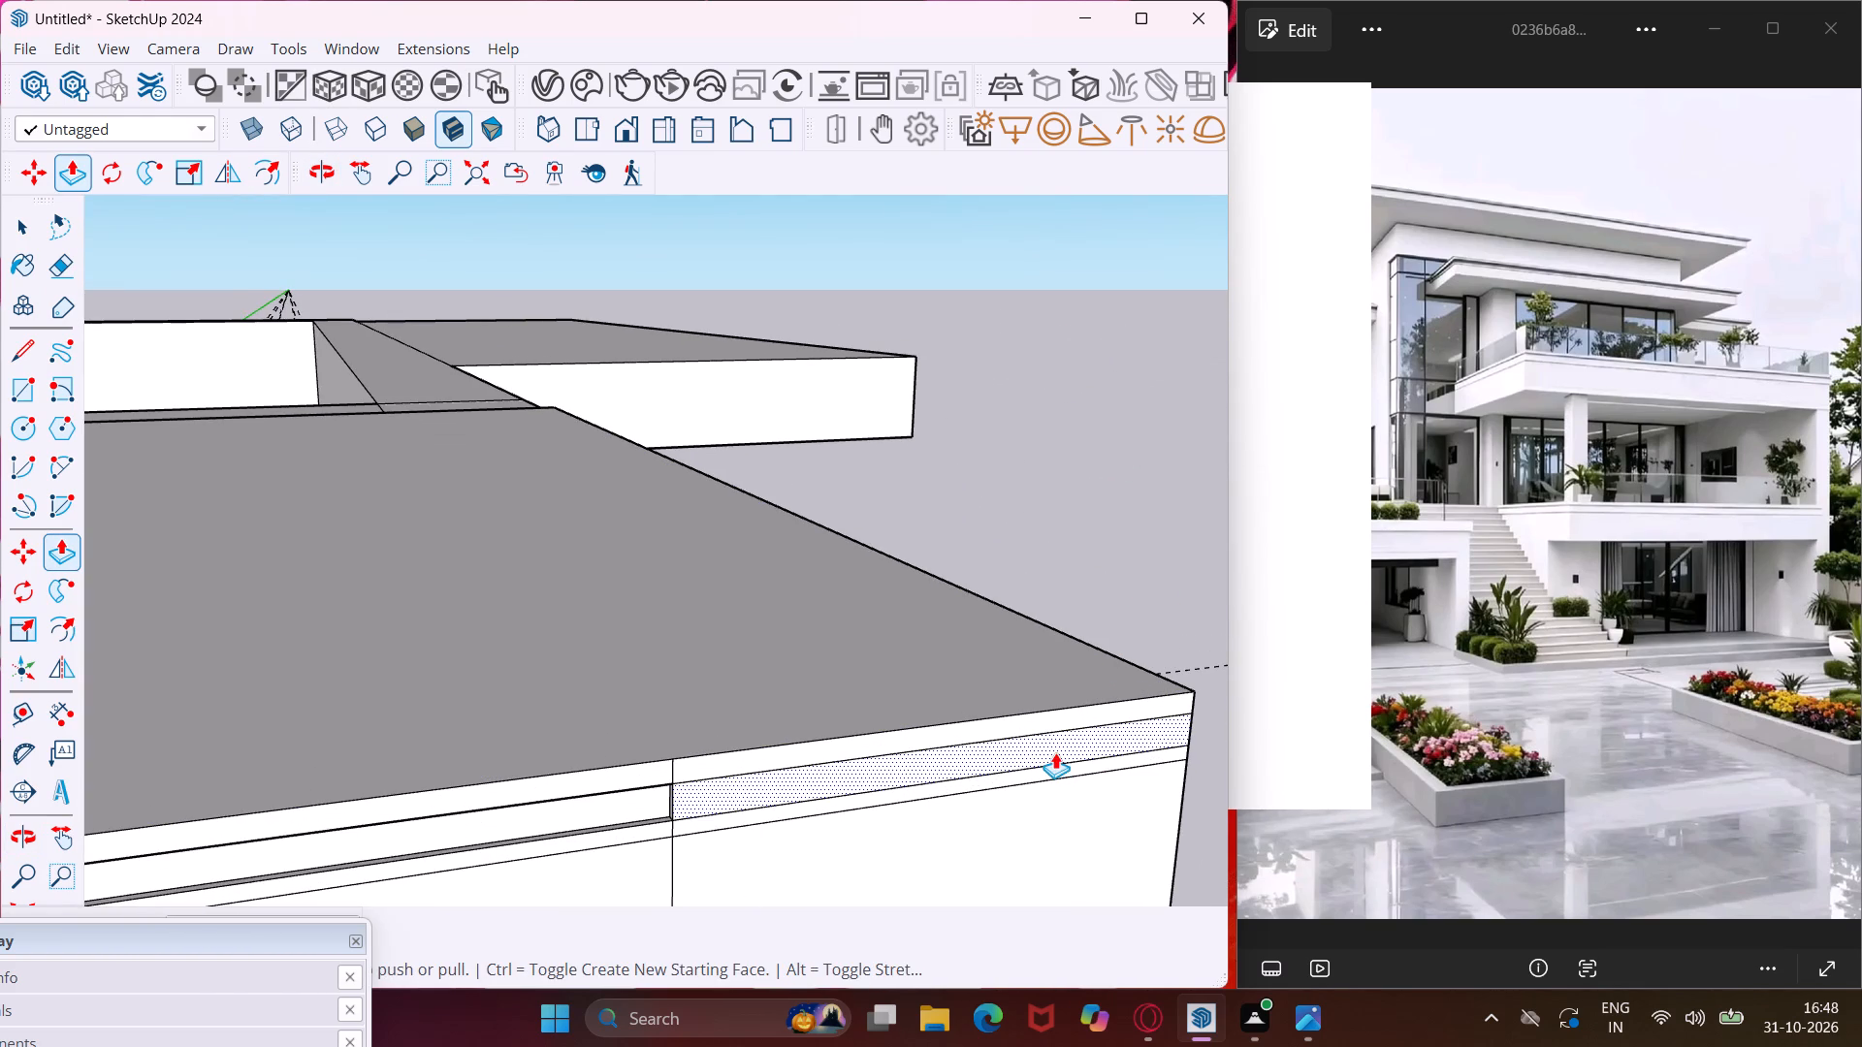
double_click(1053, 749)
Repeat the inward Push/Pull on the same band at the canopy slab's opposite end face, continuing the groove.
middle_drag(1043, 741, 416, 686)
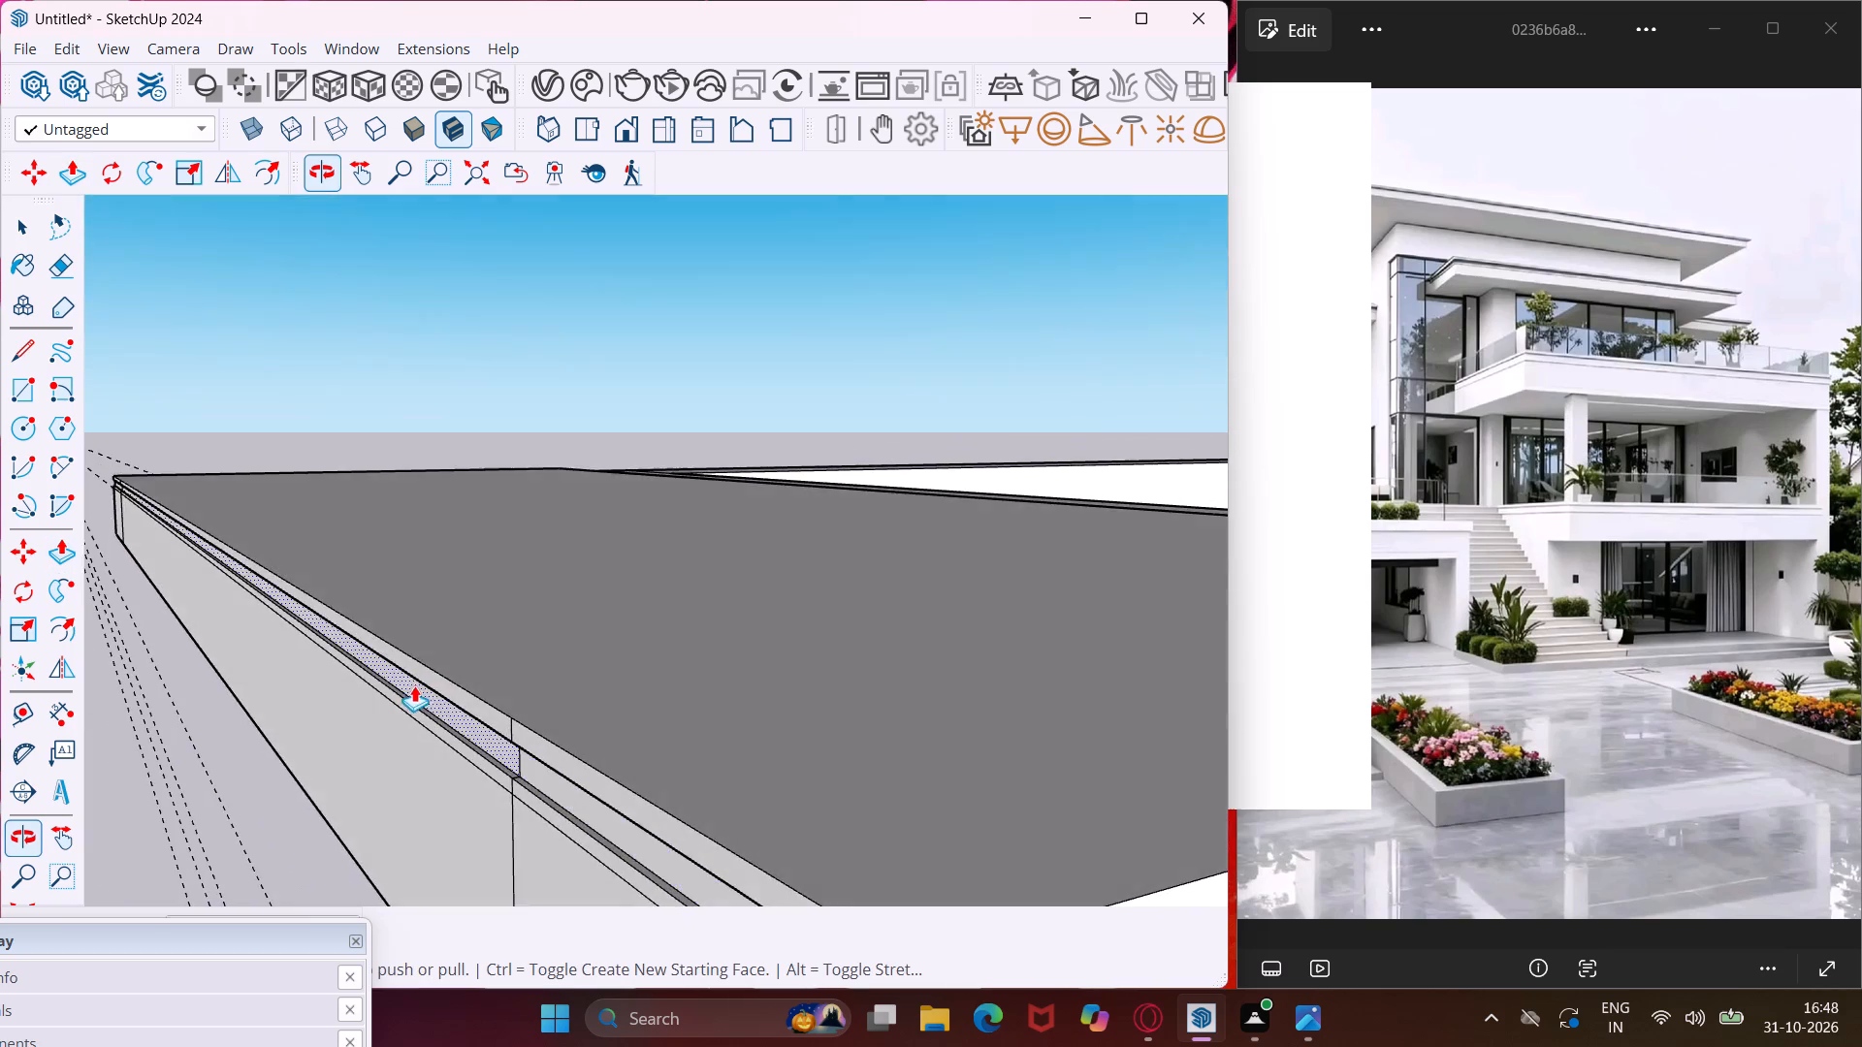
scroll(417, 651, down, 9)
scroll(587, 741, up, 6)
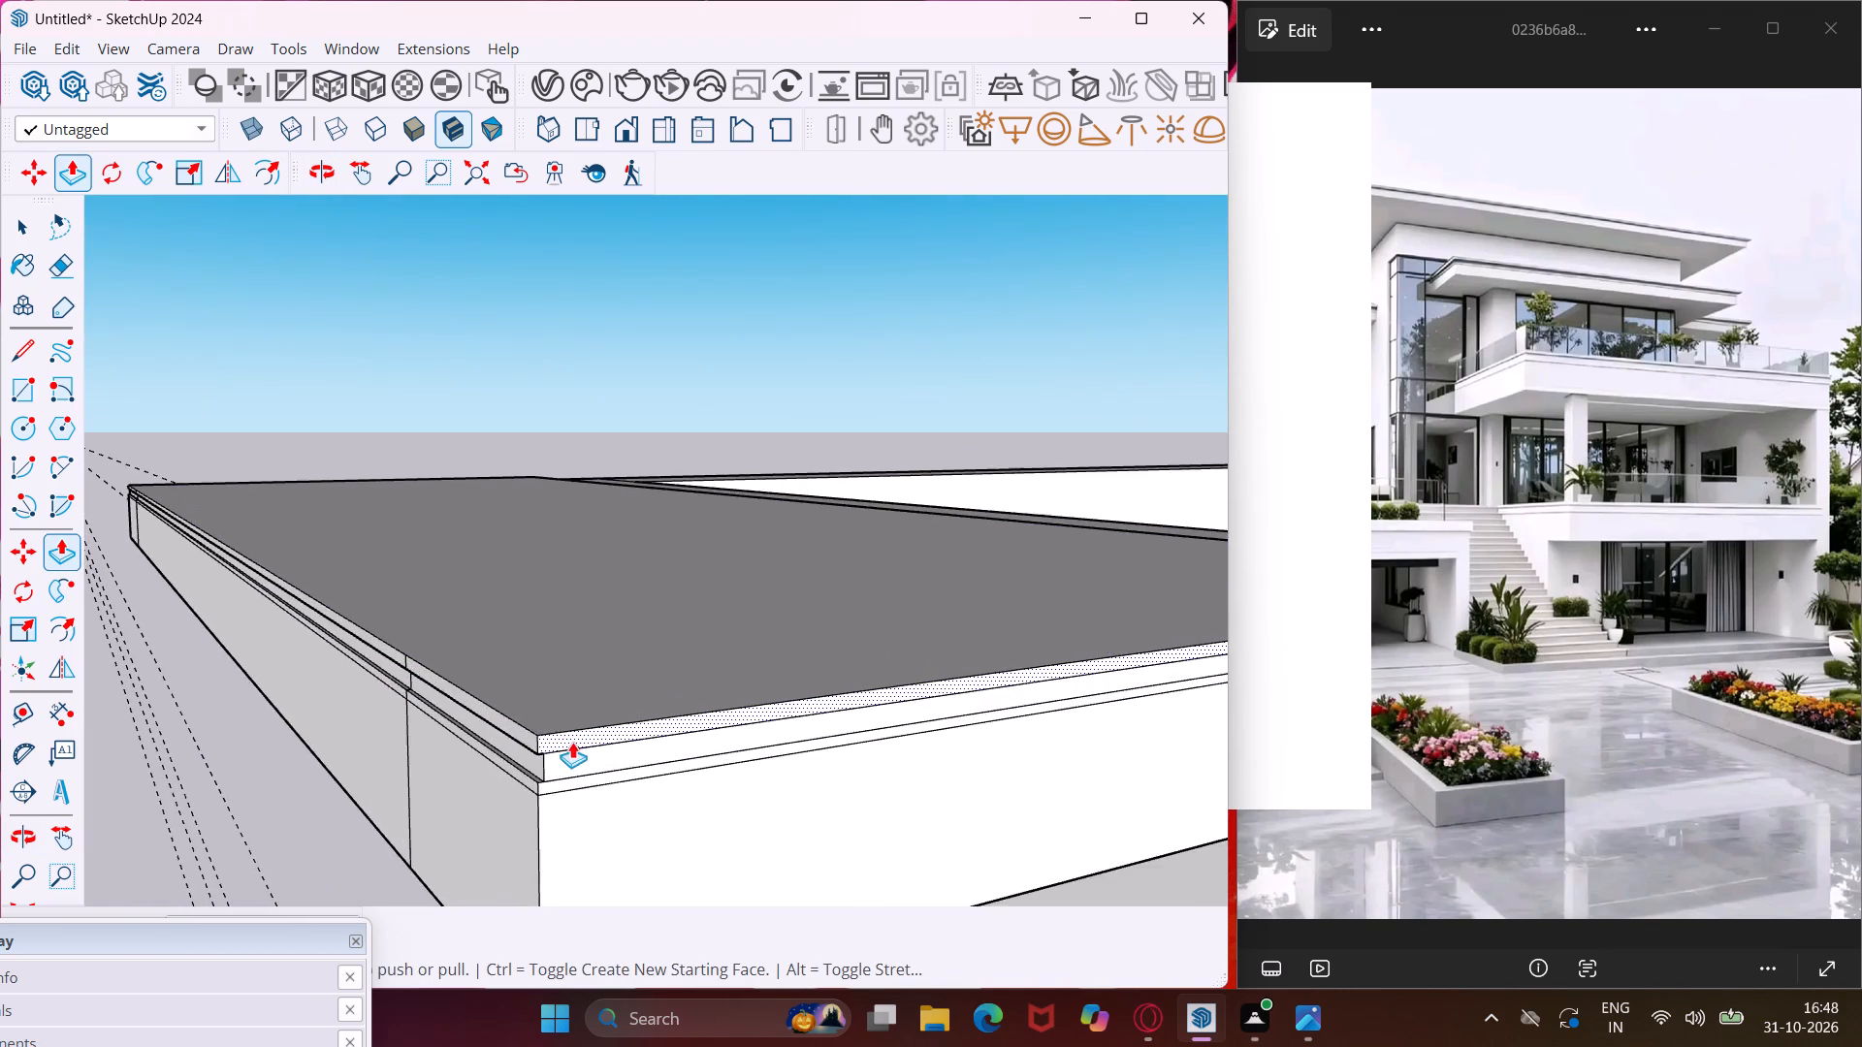
scroll(572, 742, up, 8)
double_click(519, 801)
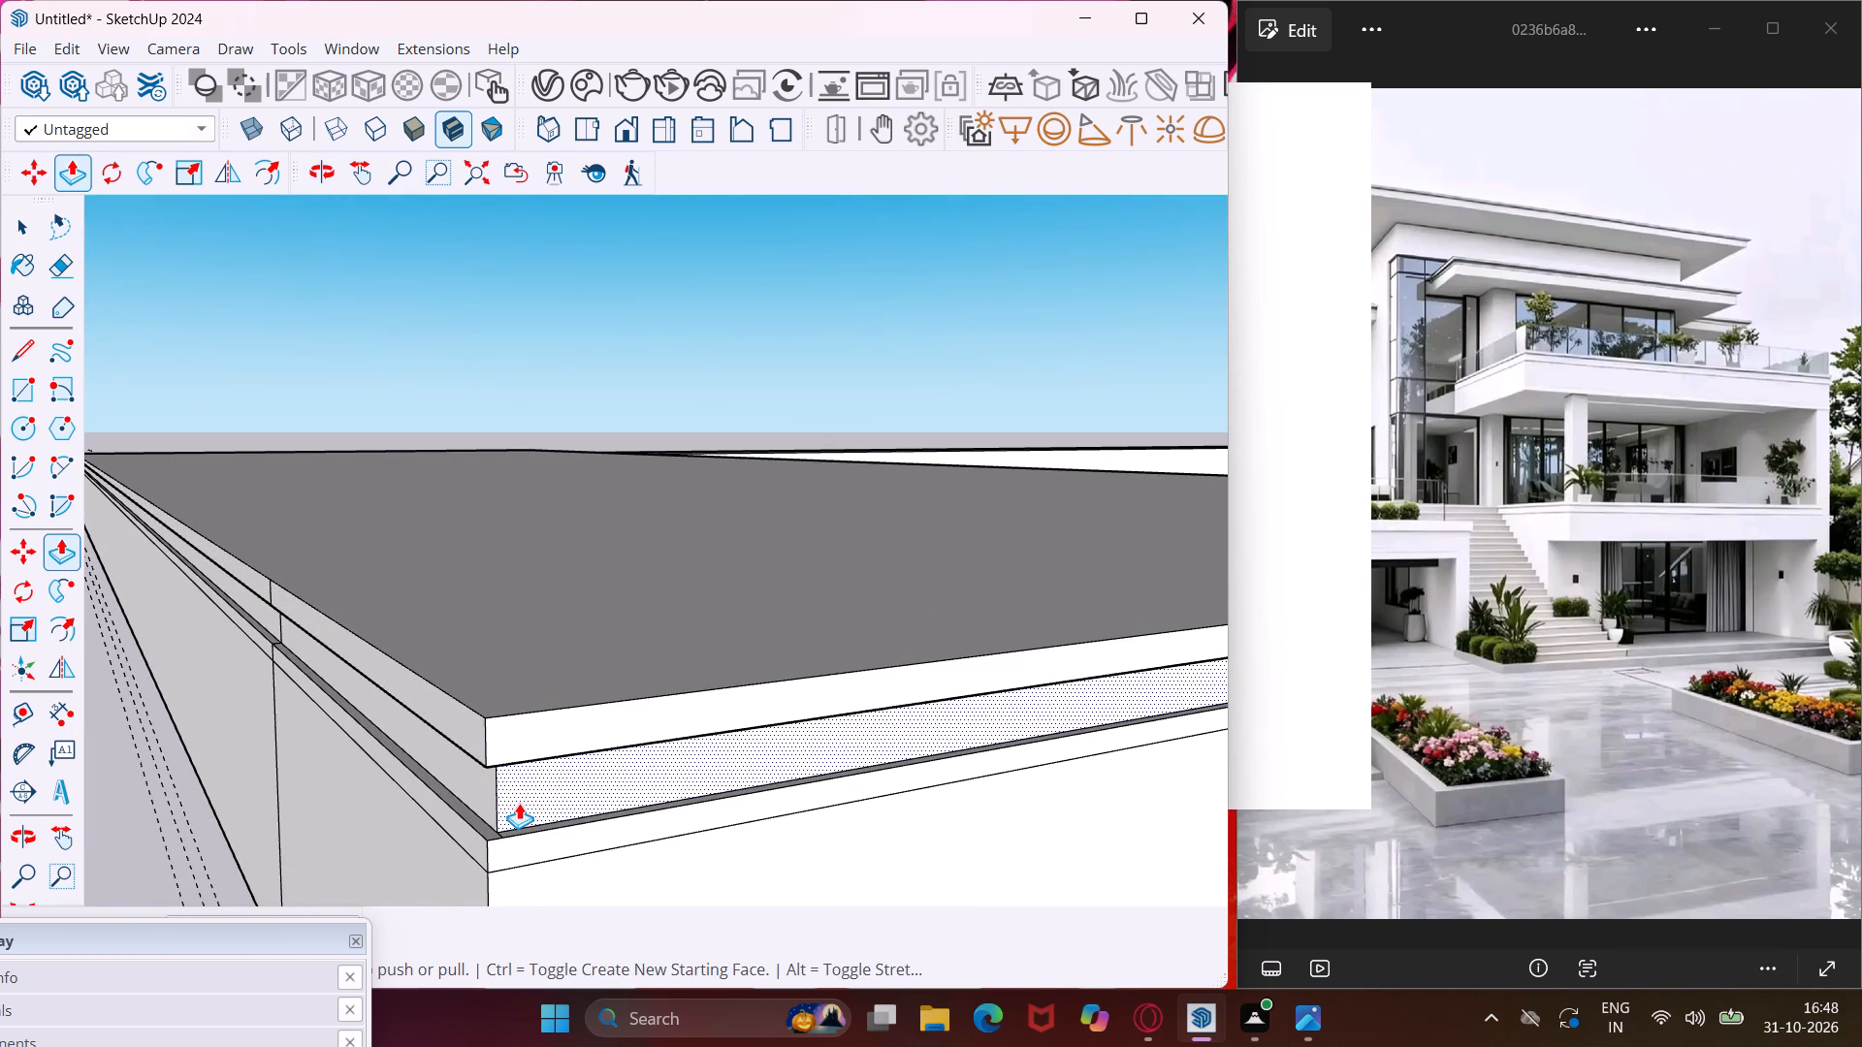
Push/Pull the canopy slab's thin top band slightly outward on the first end face so it overhangs the groove.
middle_drag(422, 734, 1163, 682)
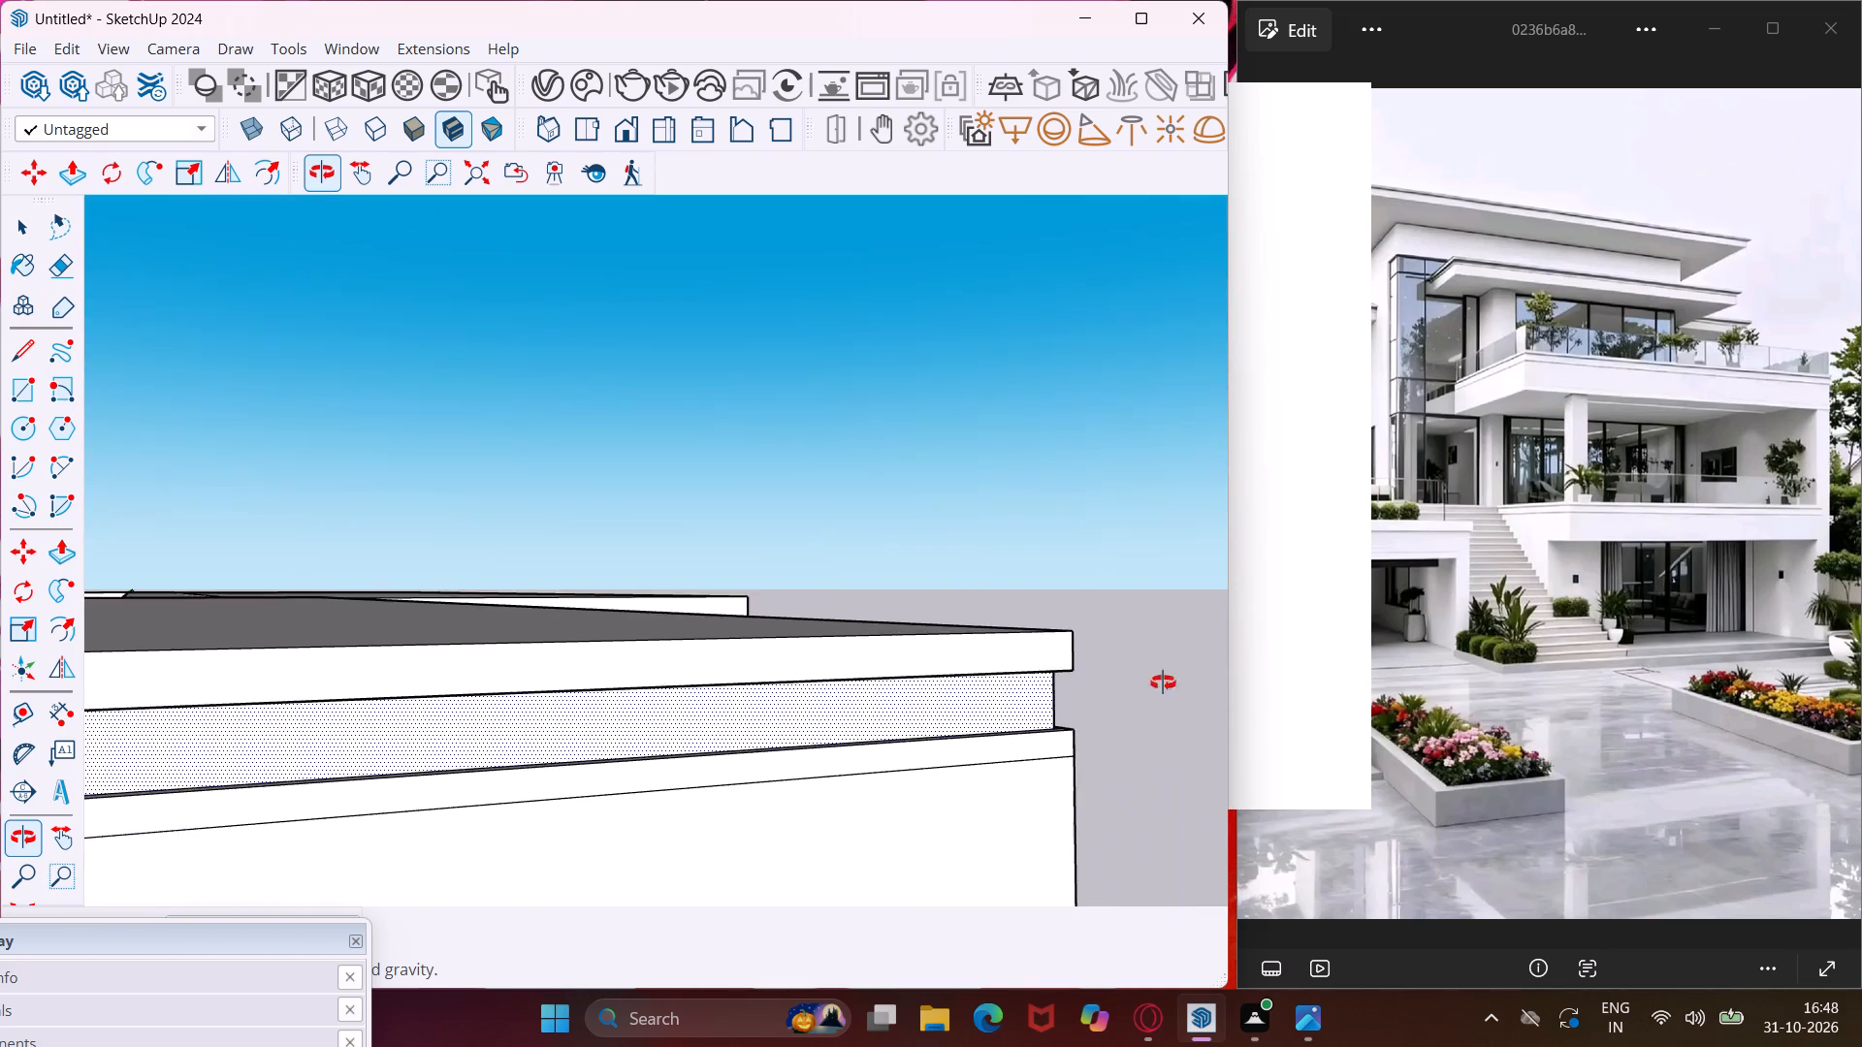
middle_drag(1163, 682, 1423, 699)
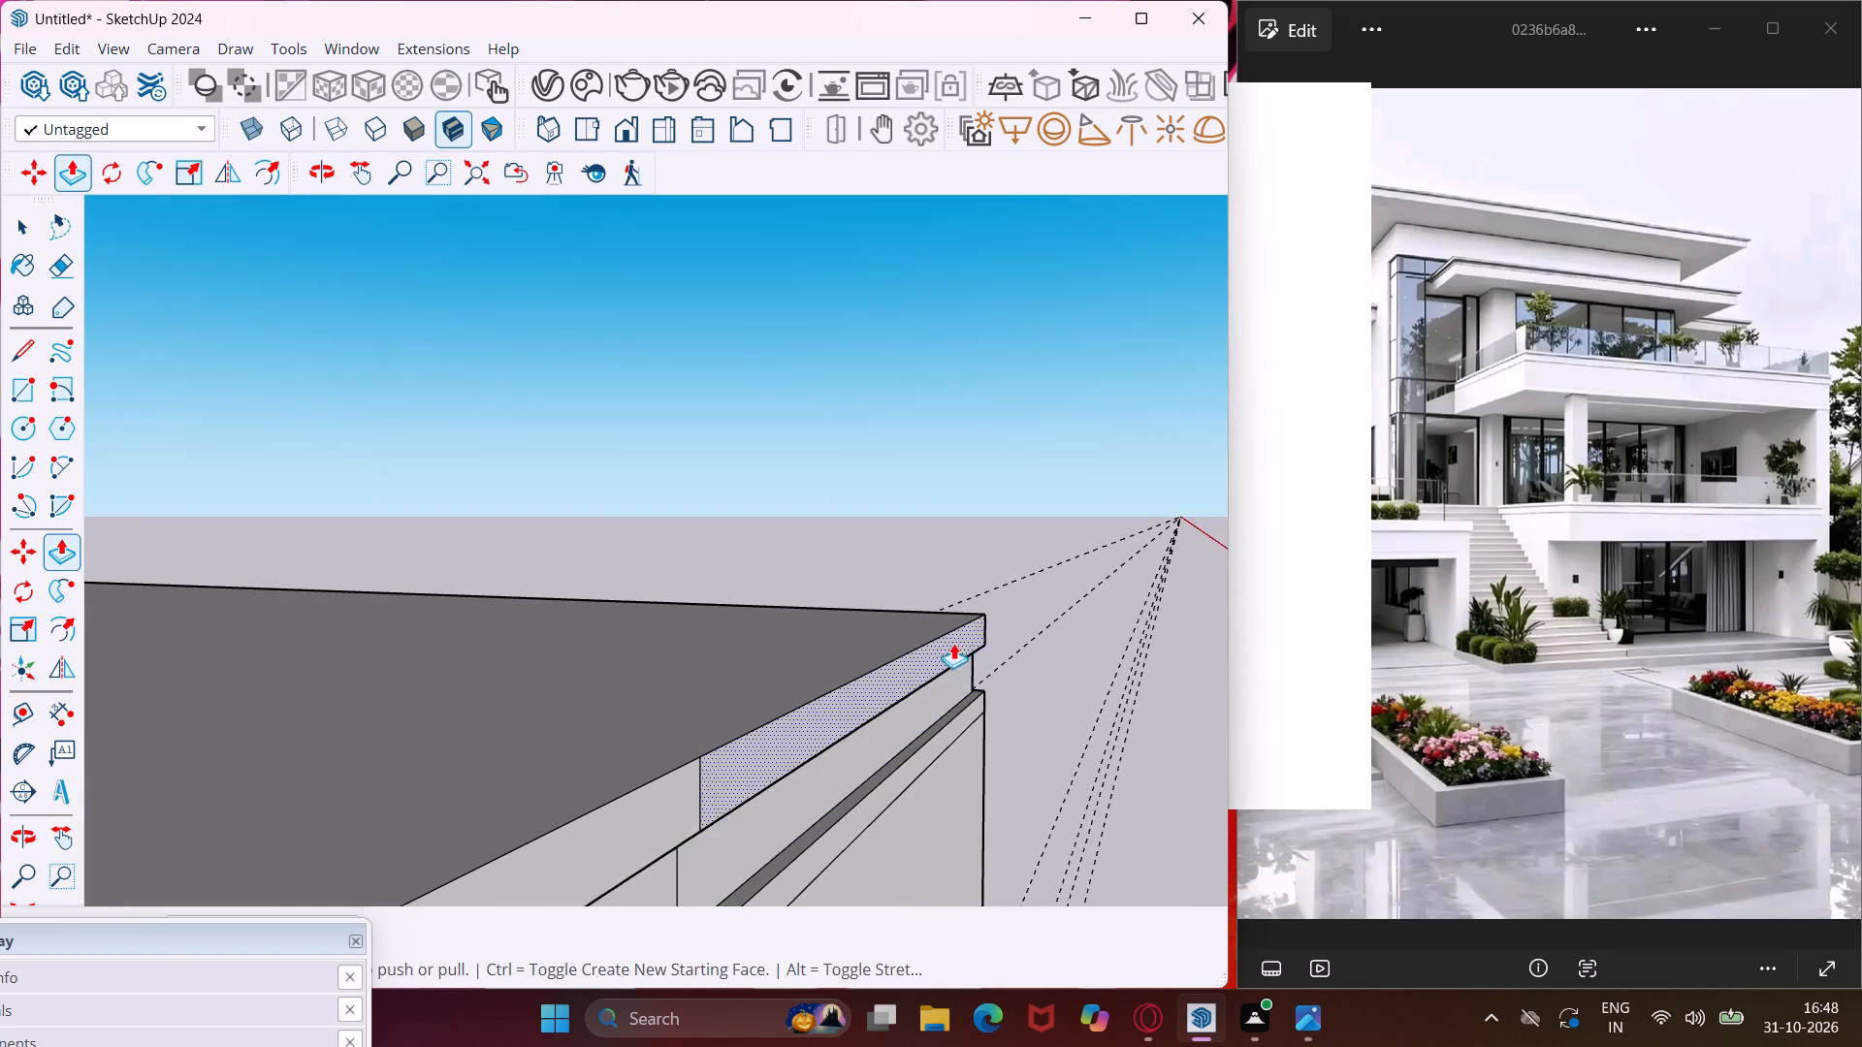
scroll(950, 641, down, 17)
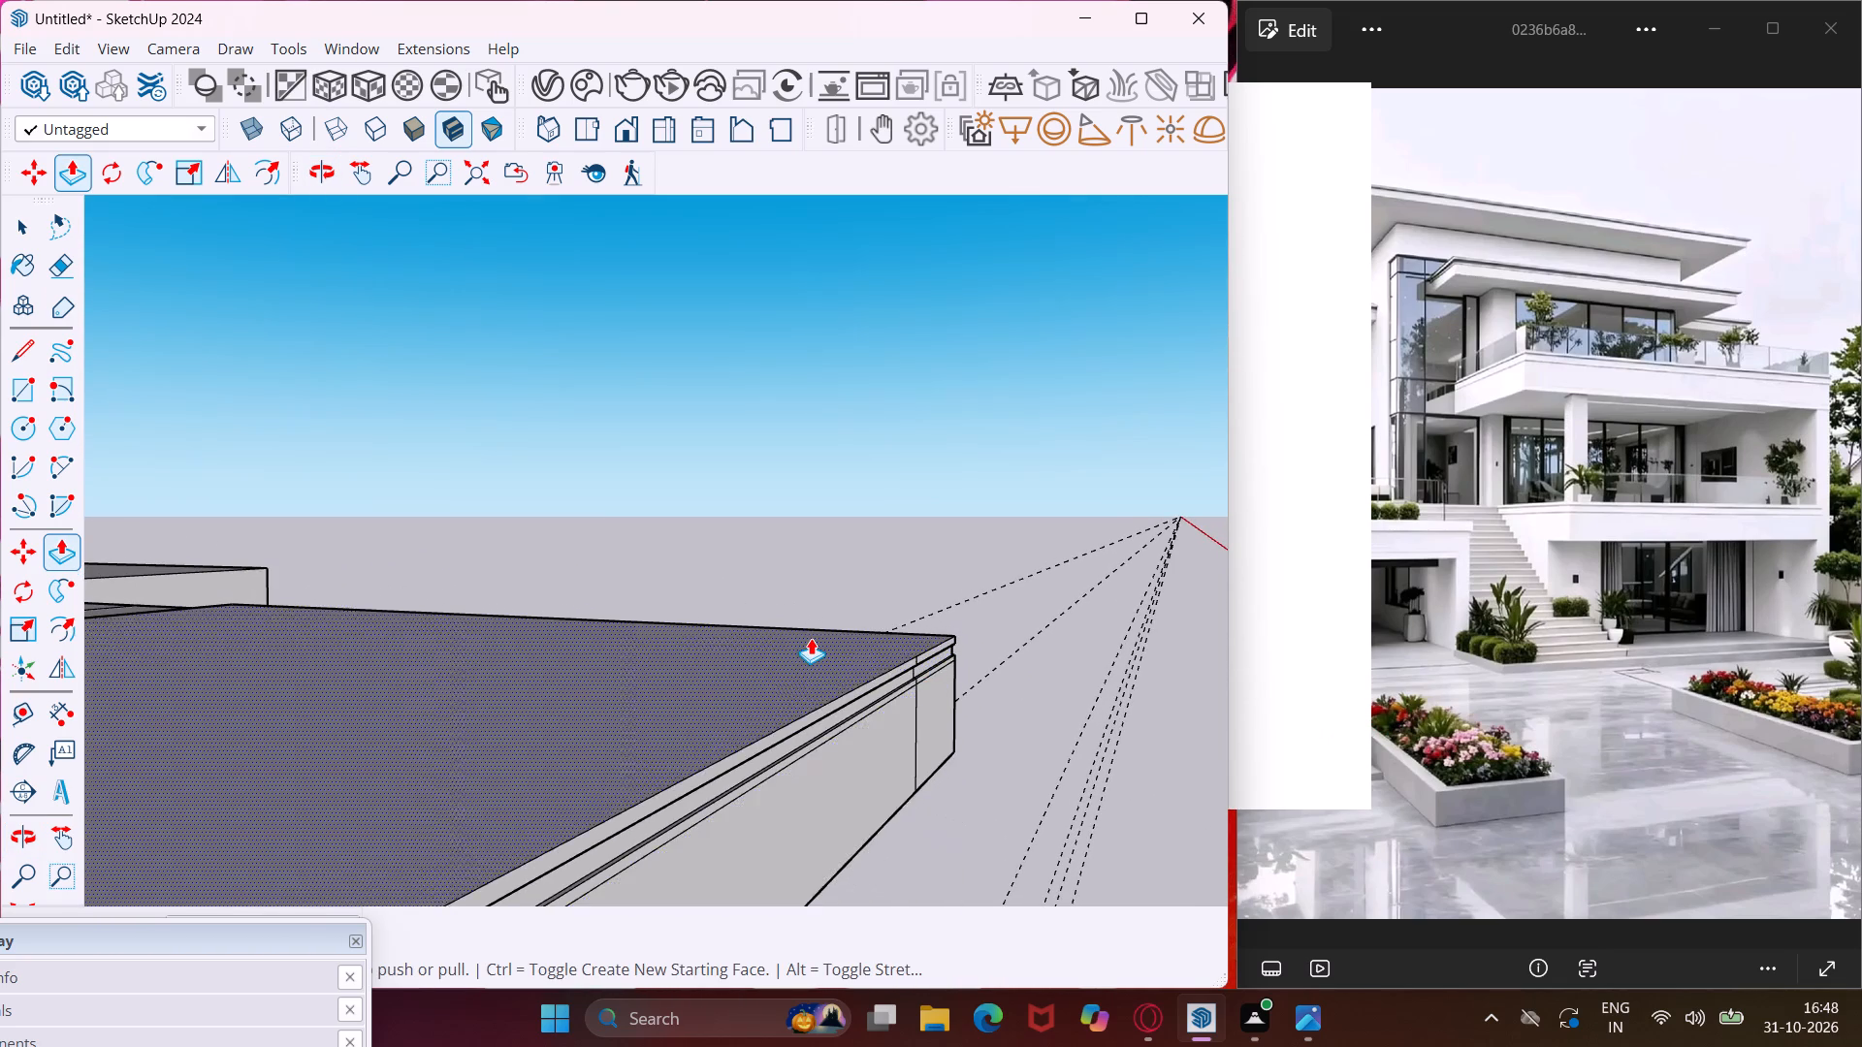
scroll(811, 638, down, 8)
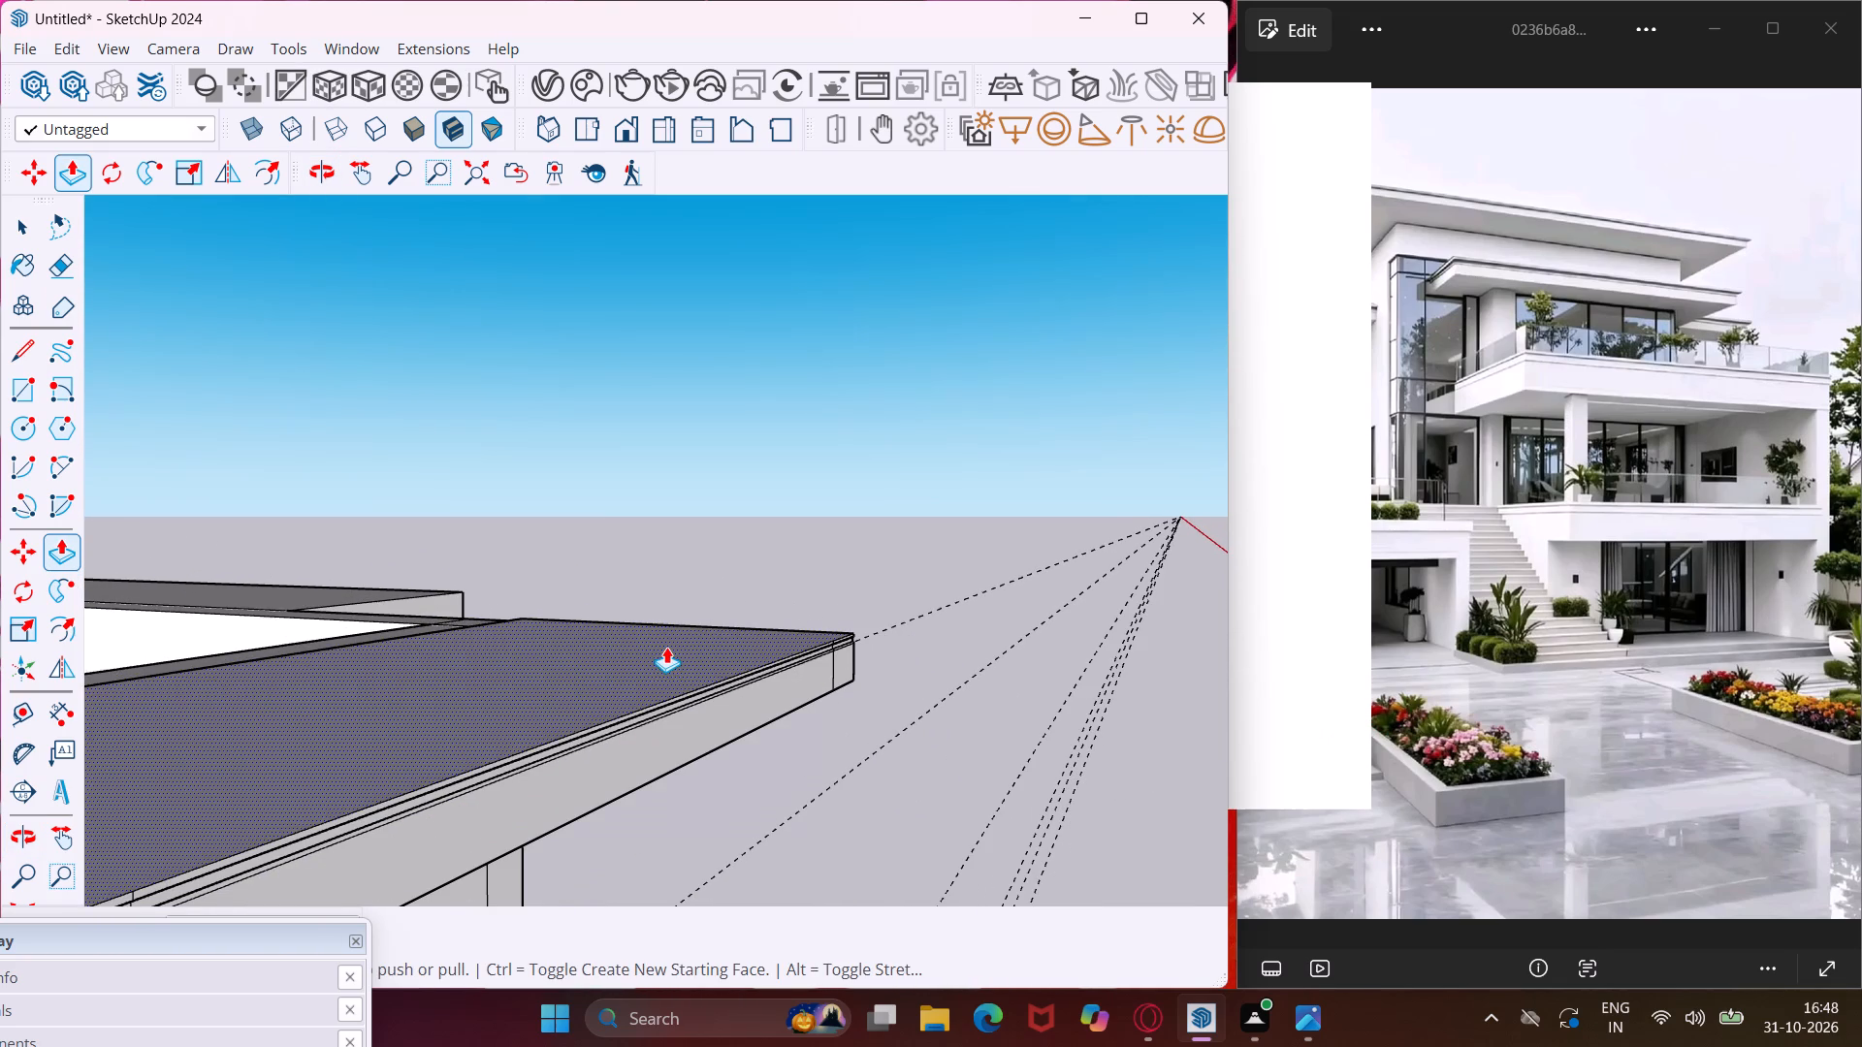
scroll(666, 647, down, 7)
scroll(453, 720, up, 11)
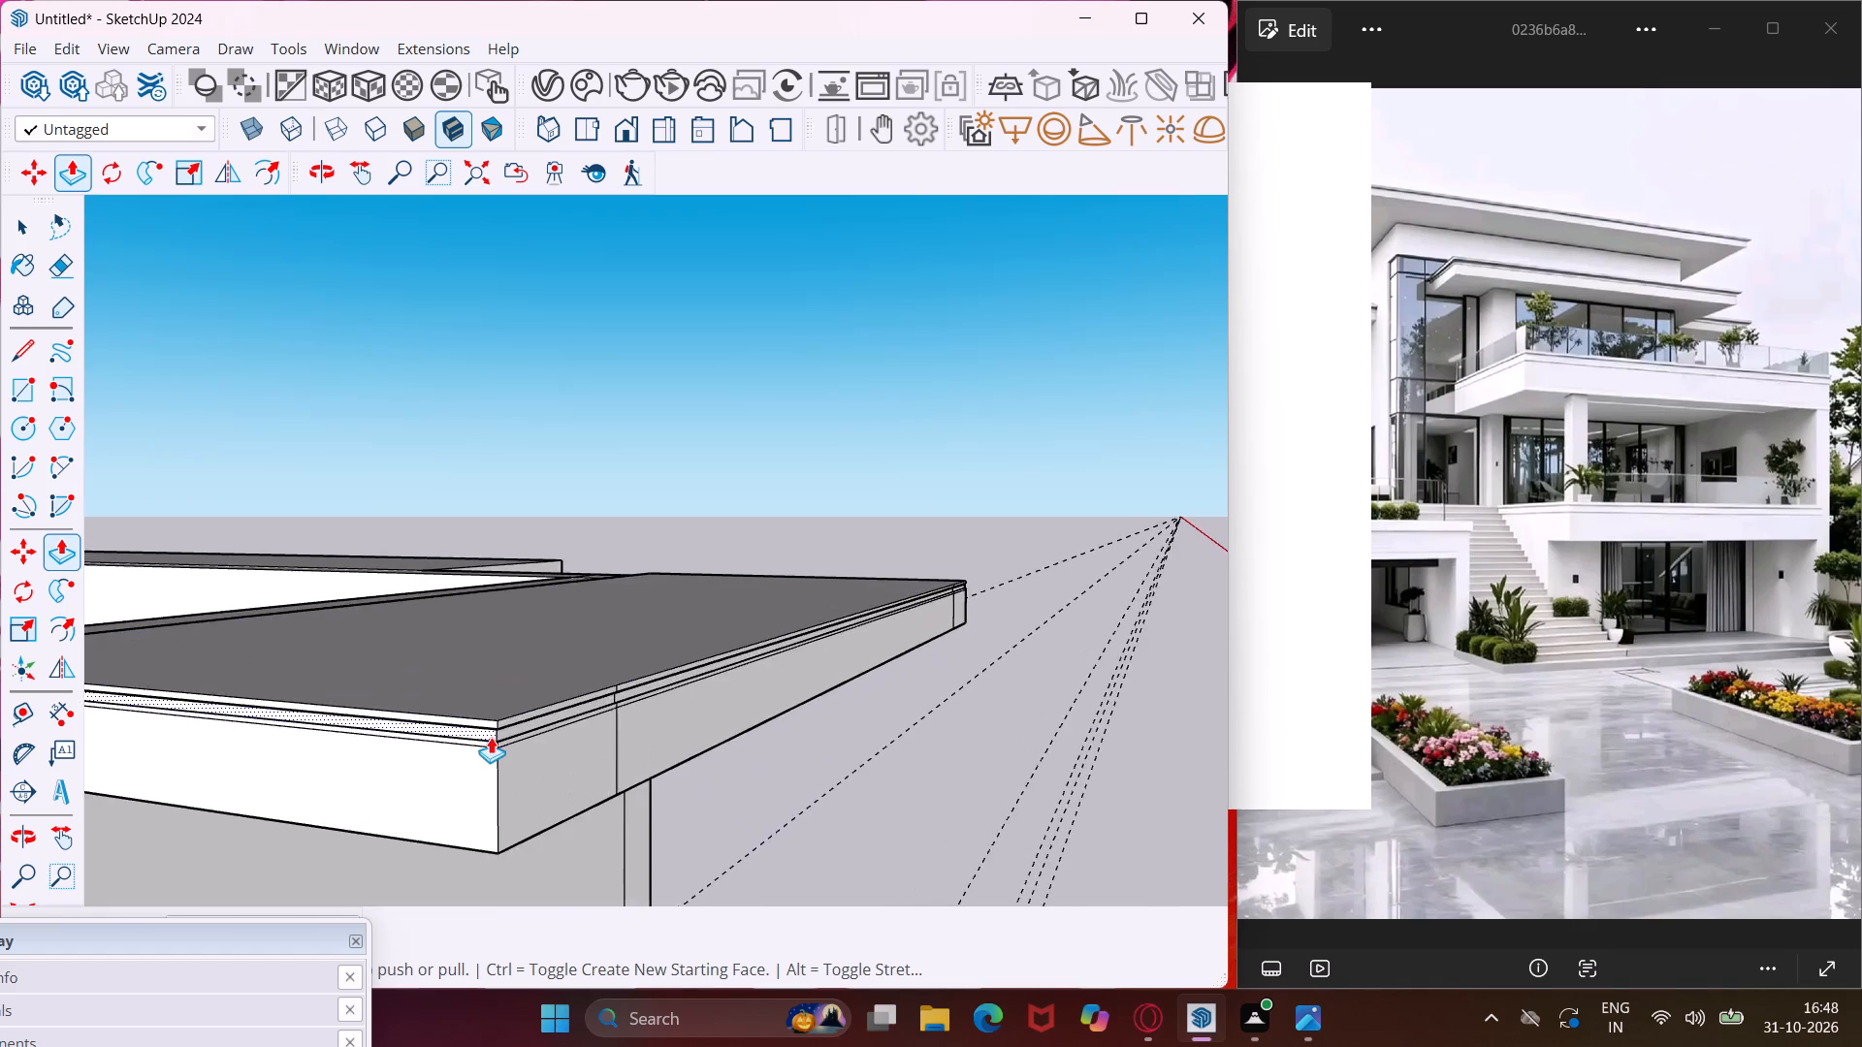
scroll(491, 737, up, 11)
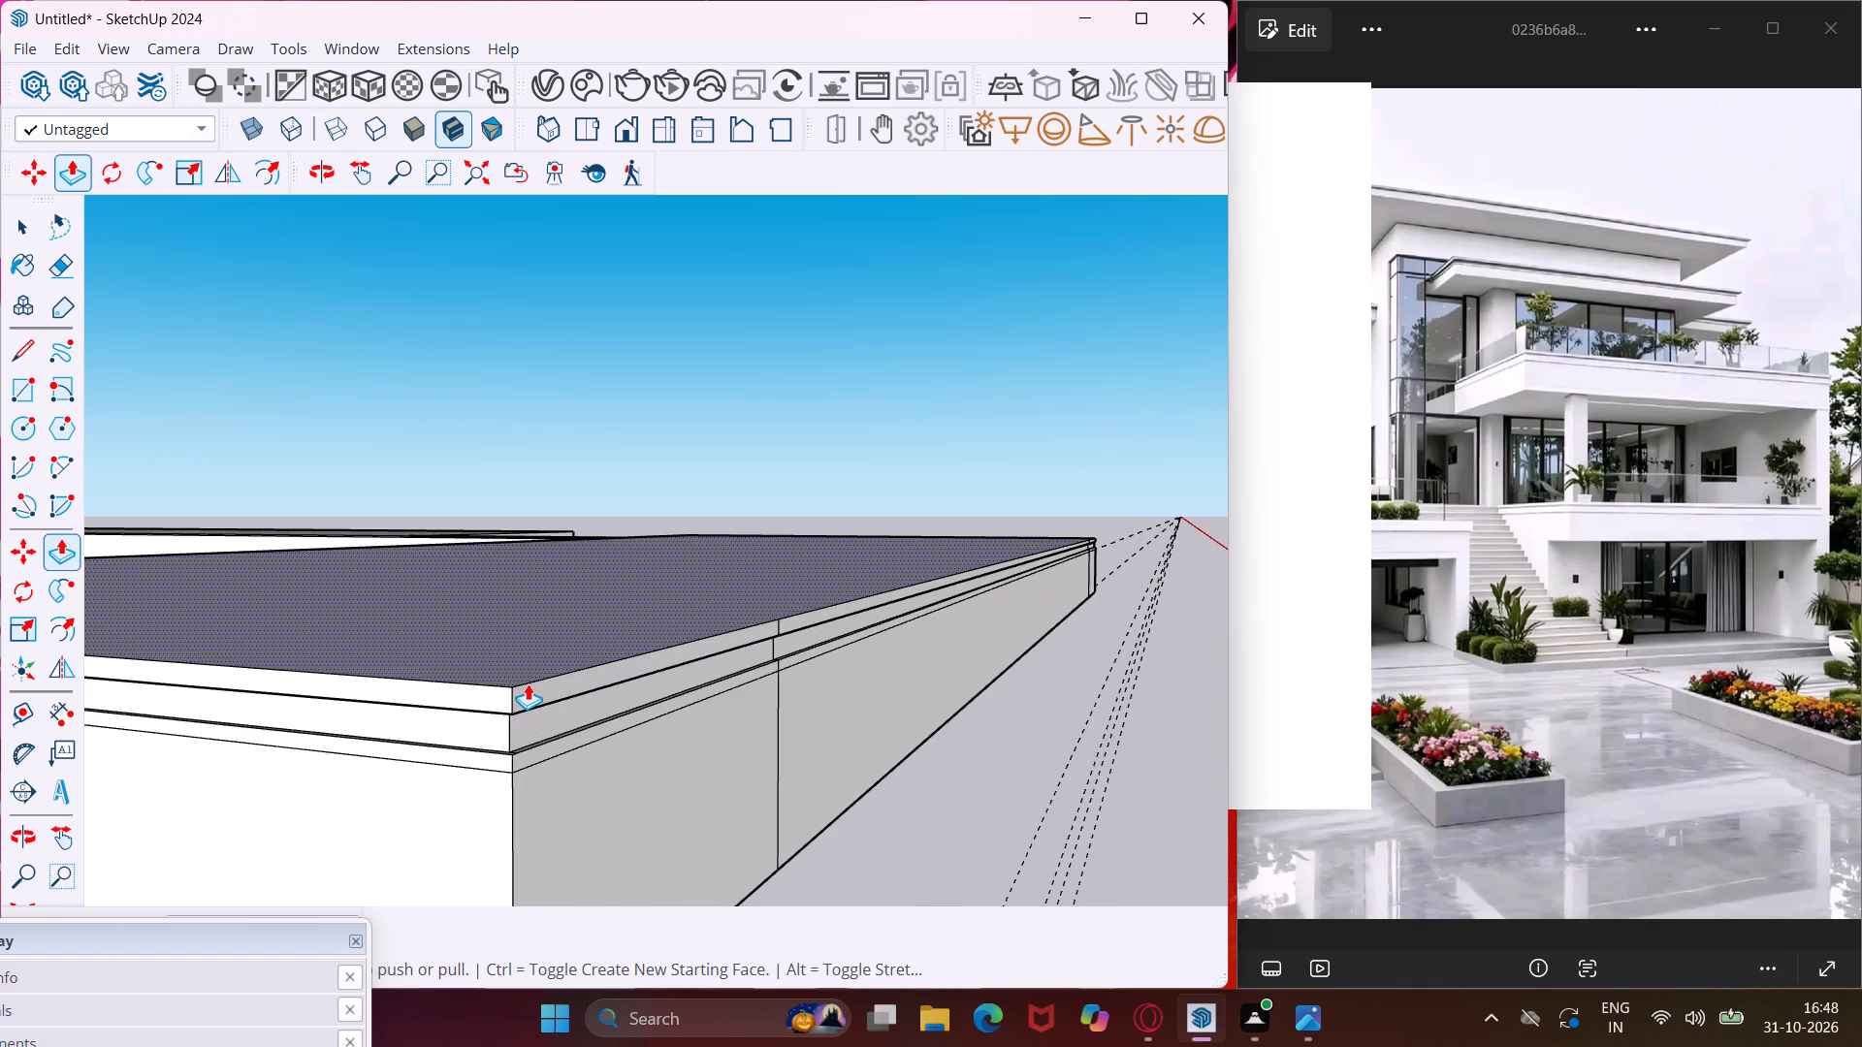
scroll(483, 683, up, 10)
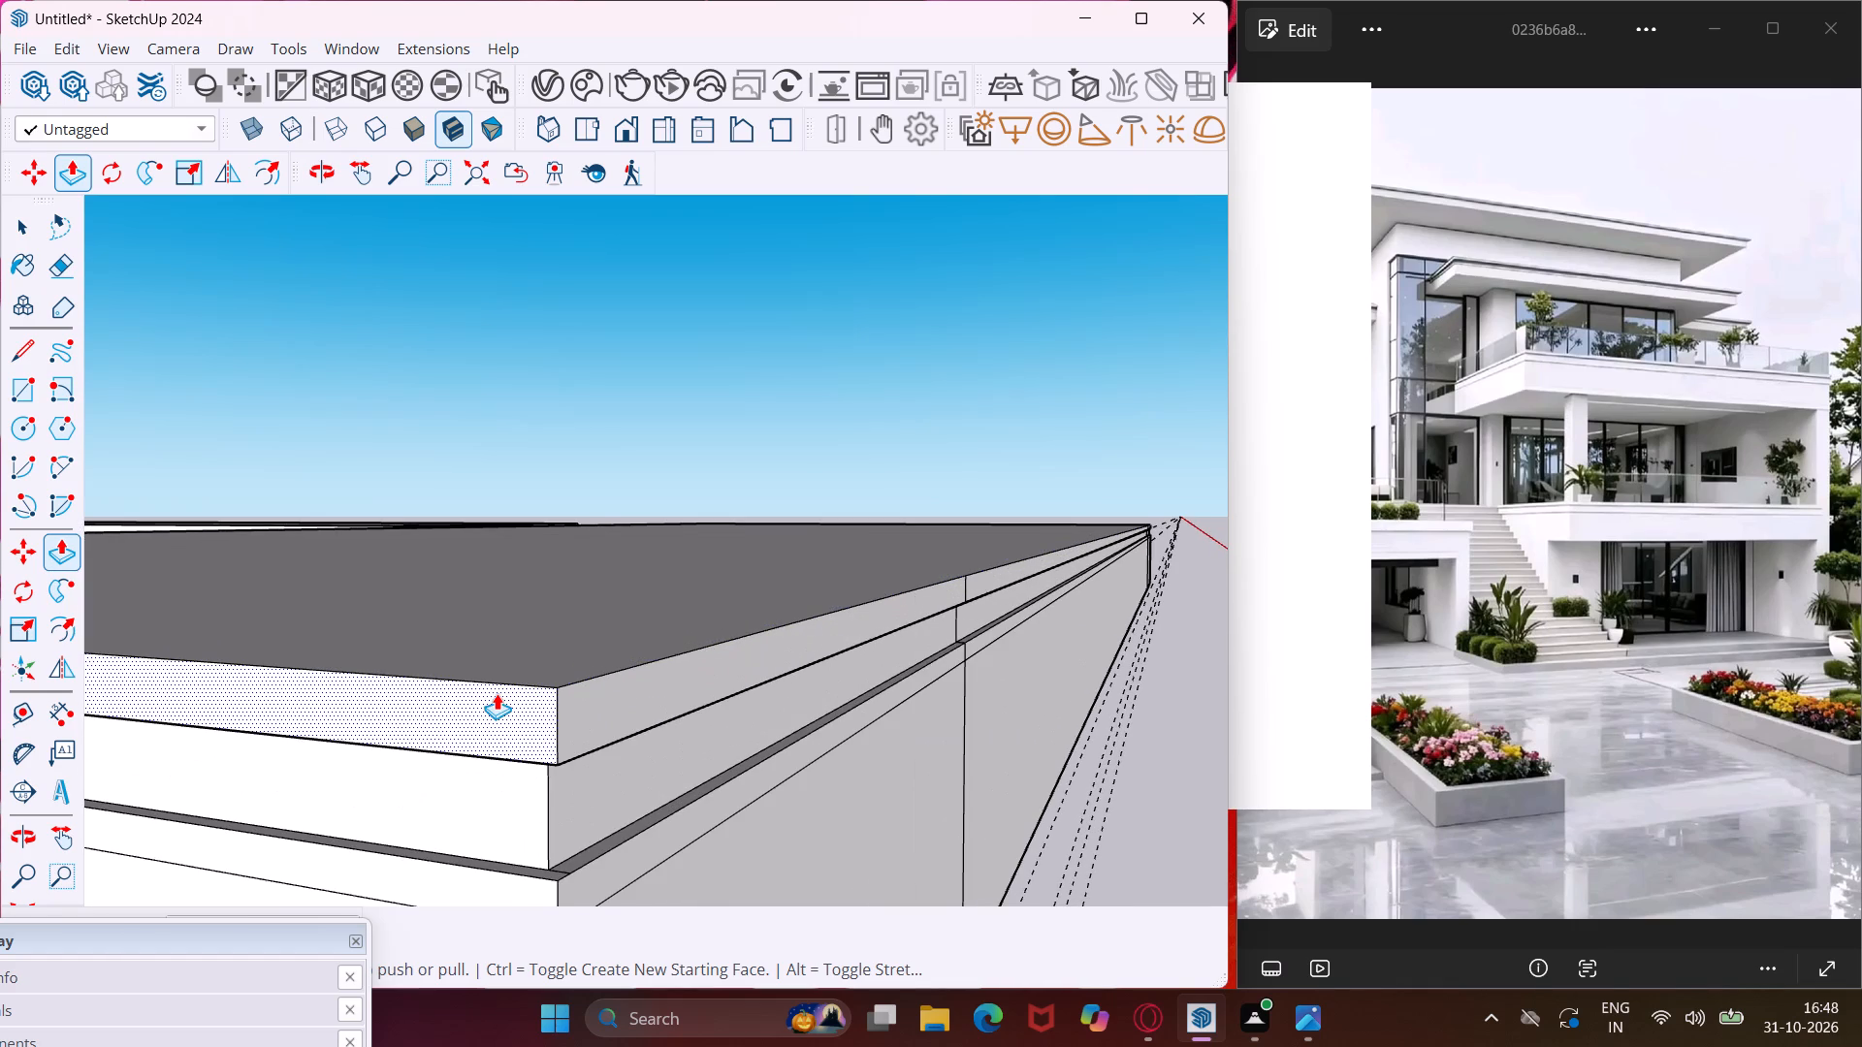
middle_drag(497, 694, 424, 654)
scroll(462, 680, up, 5)
click(496, 733)
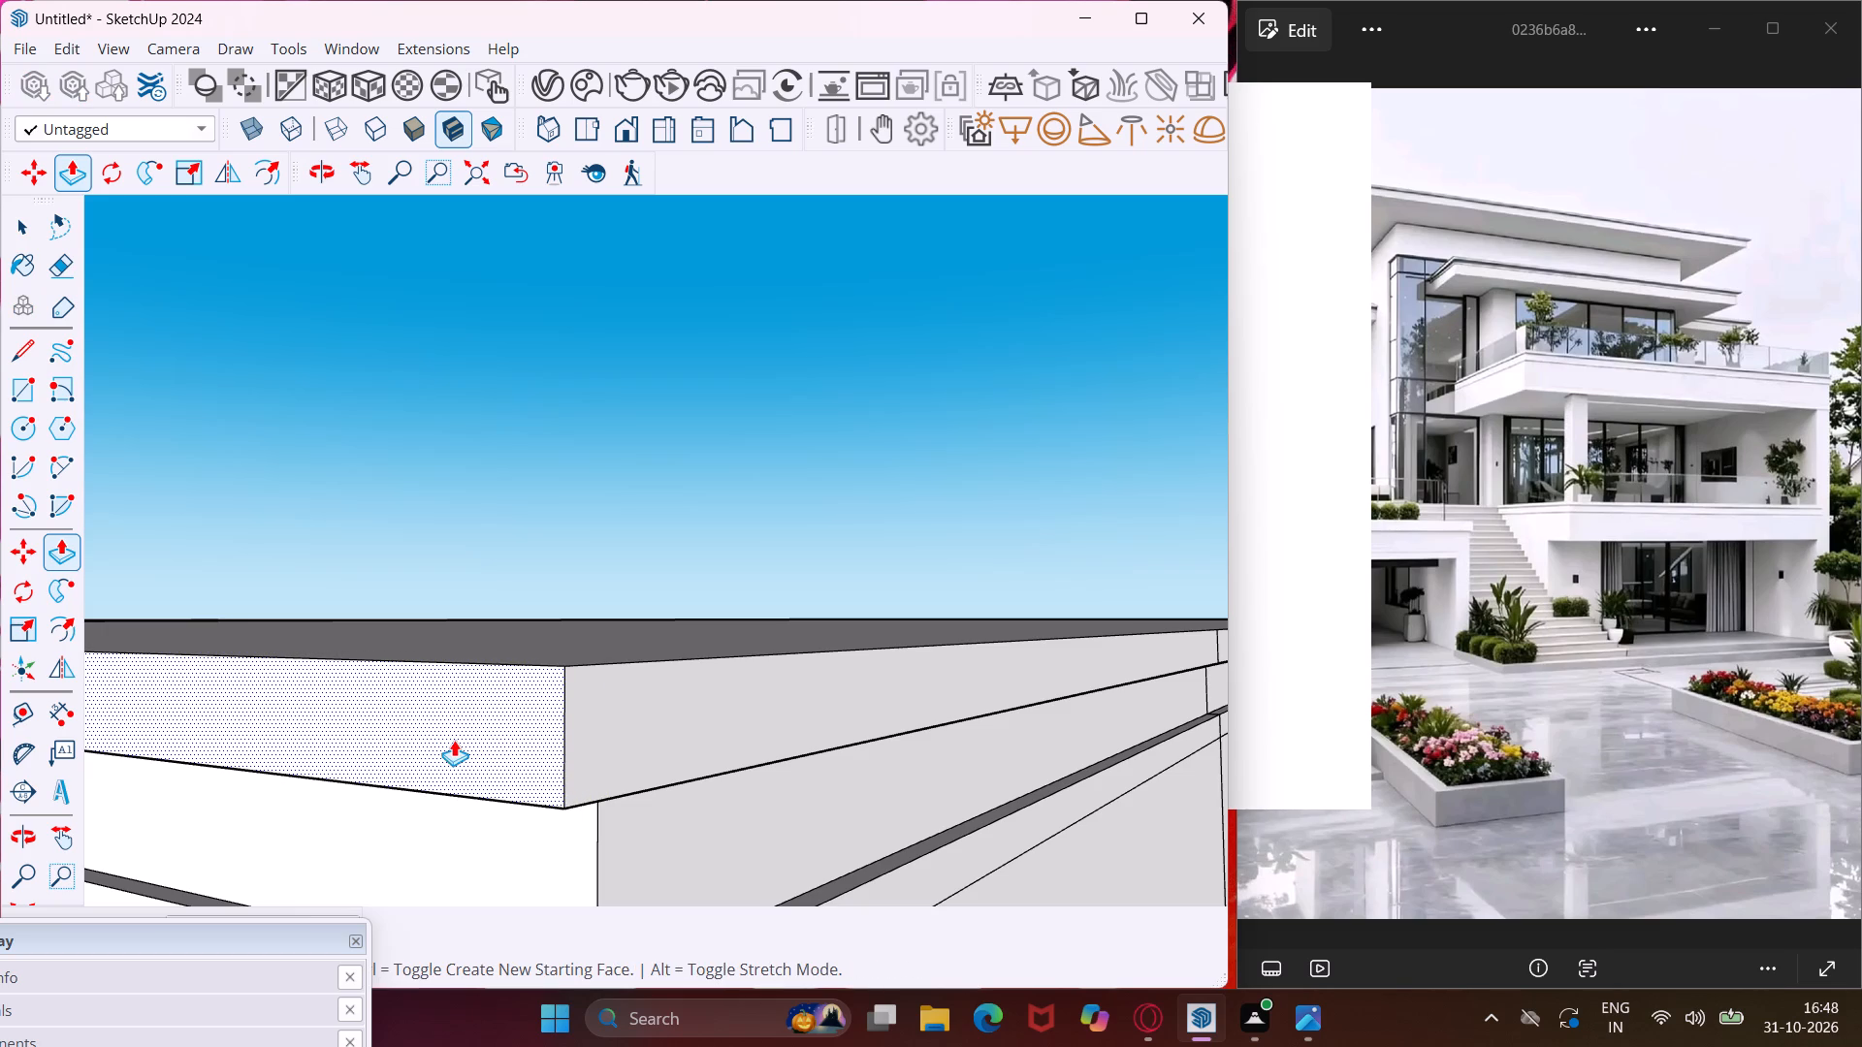
click(454, 740)
Repeat the same outward Push/Pull on all three segments of the top band along the canopy's long front side.
double_click(585, 707)
scroll(382, 698, down, 6)
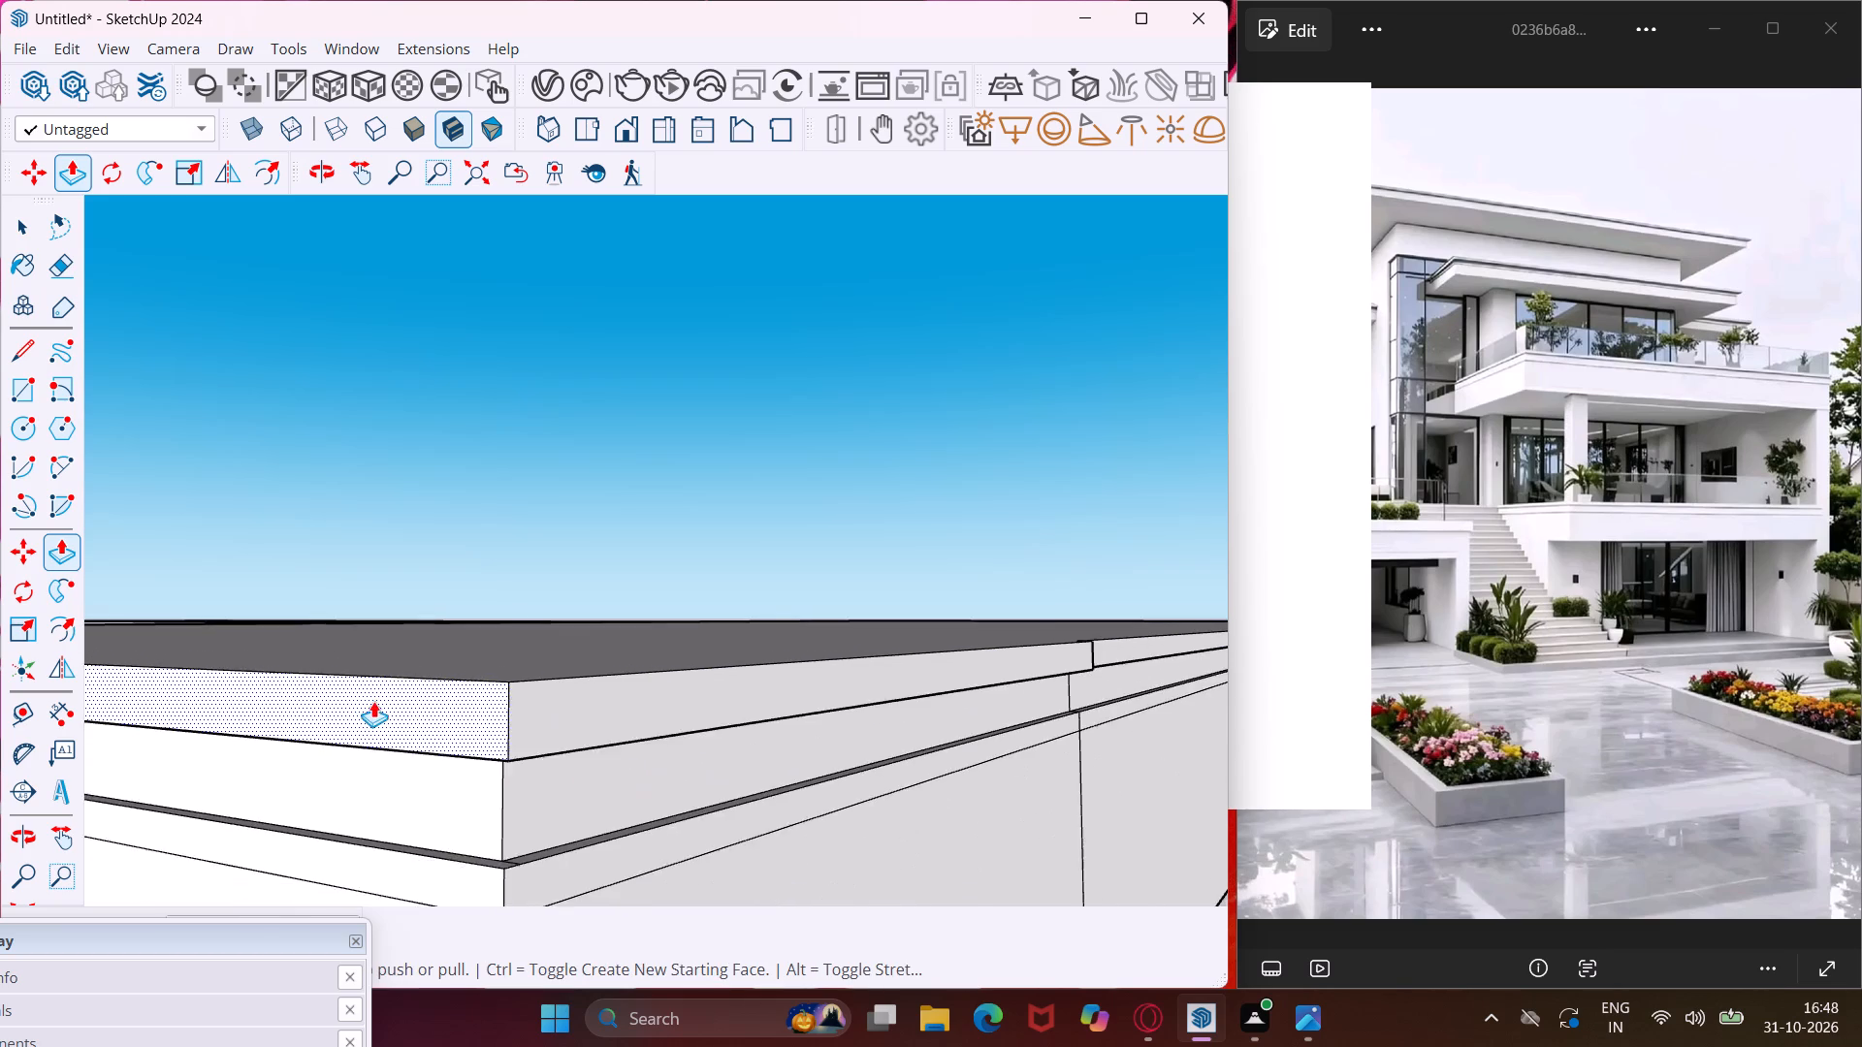
scroll(369, 699, down, 4)
scroll(1026, 639, up, 8)
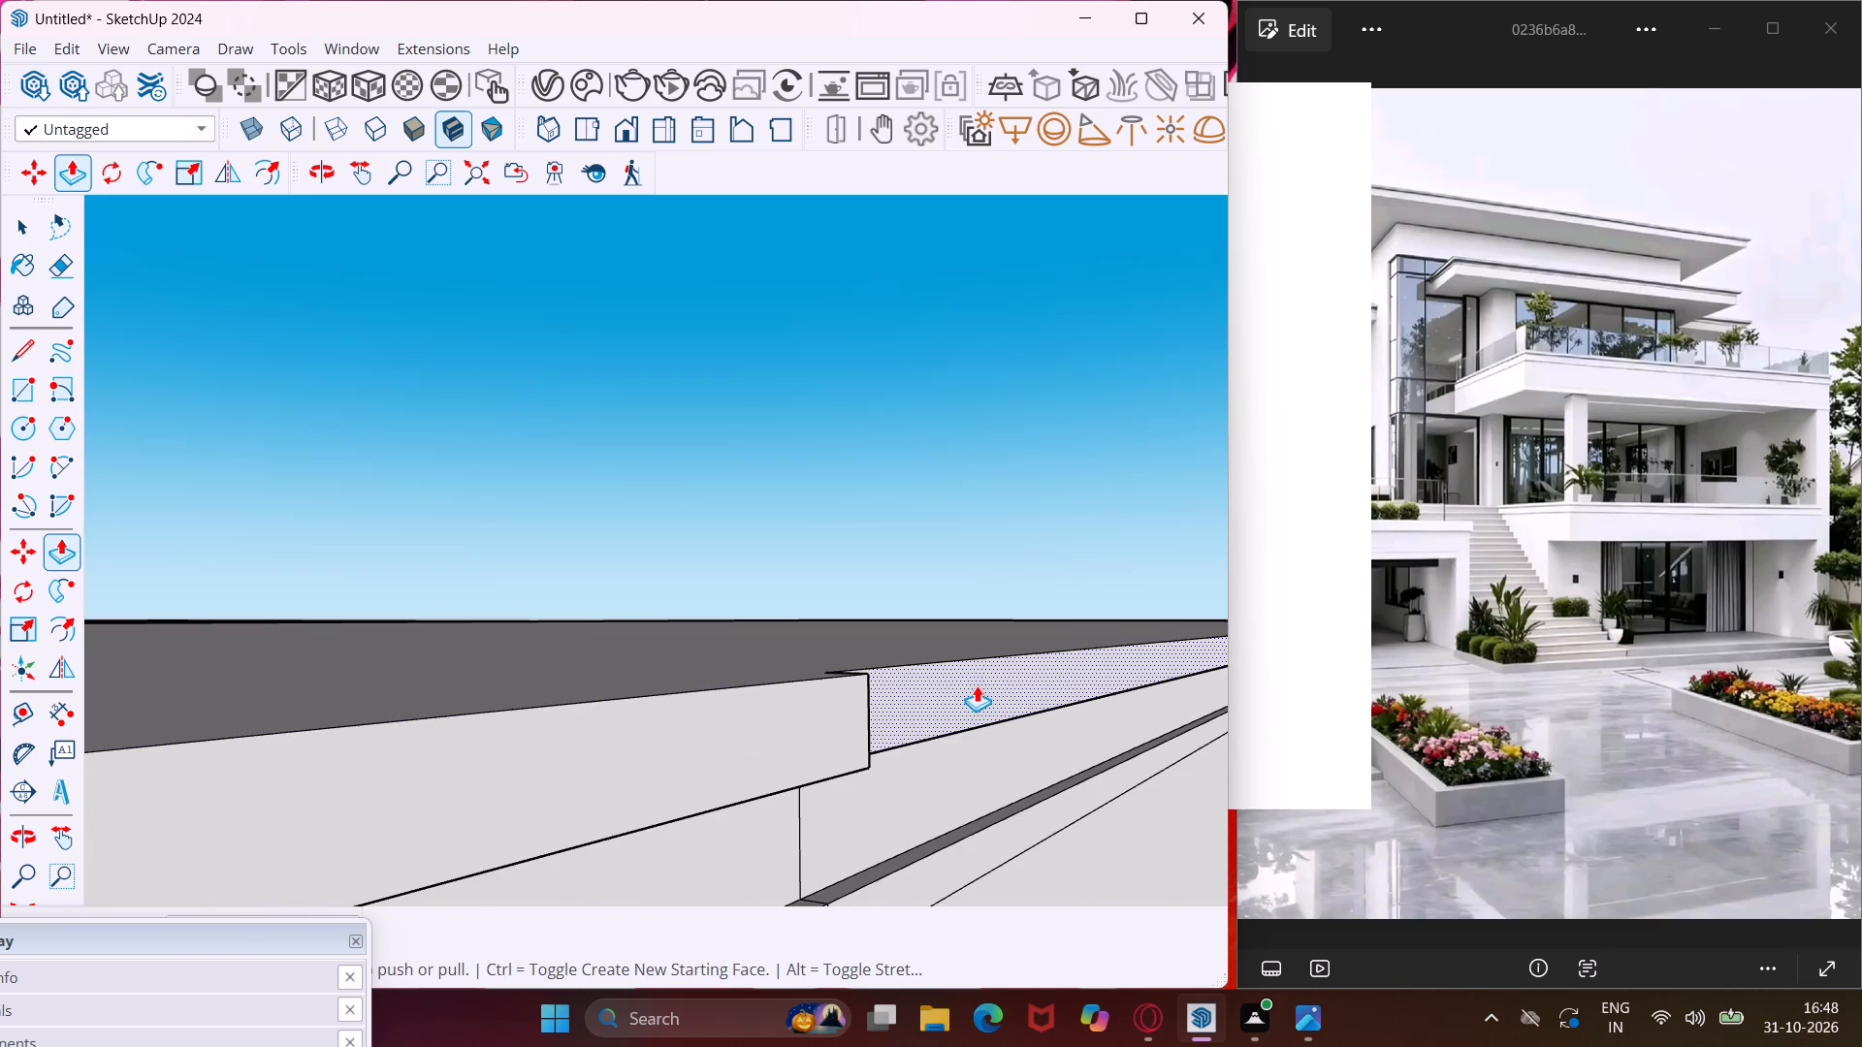
double_click(974, 685)
scroll(583, 726, down, 14)
scroll(492, 724, down, 8)
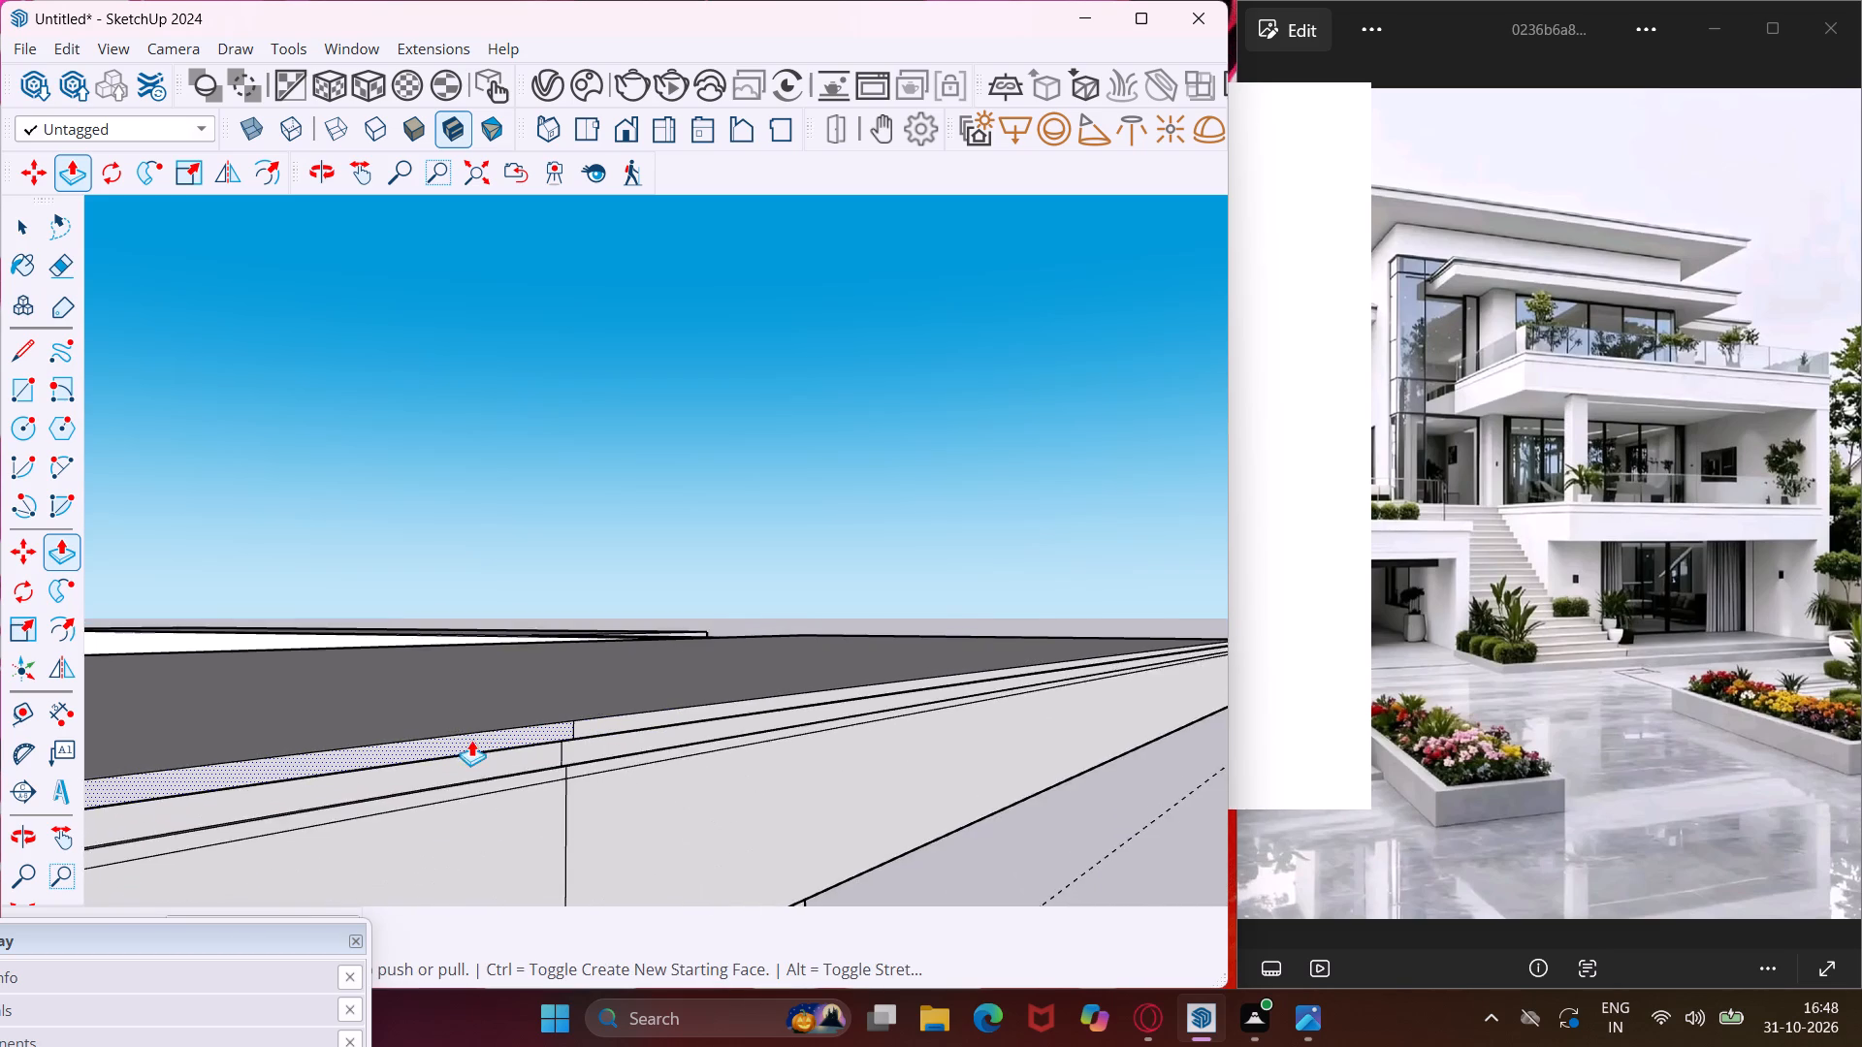
scroll(461, 745, down, 12)
scroll(1043, 653, up, 5)
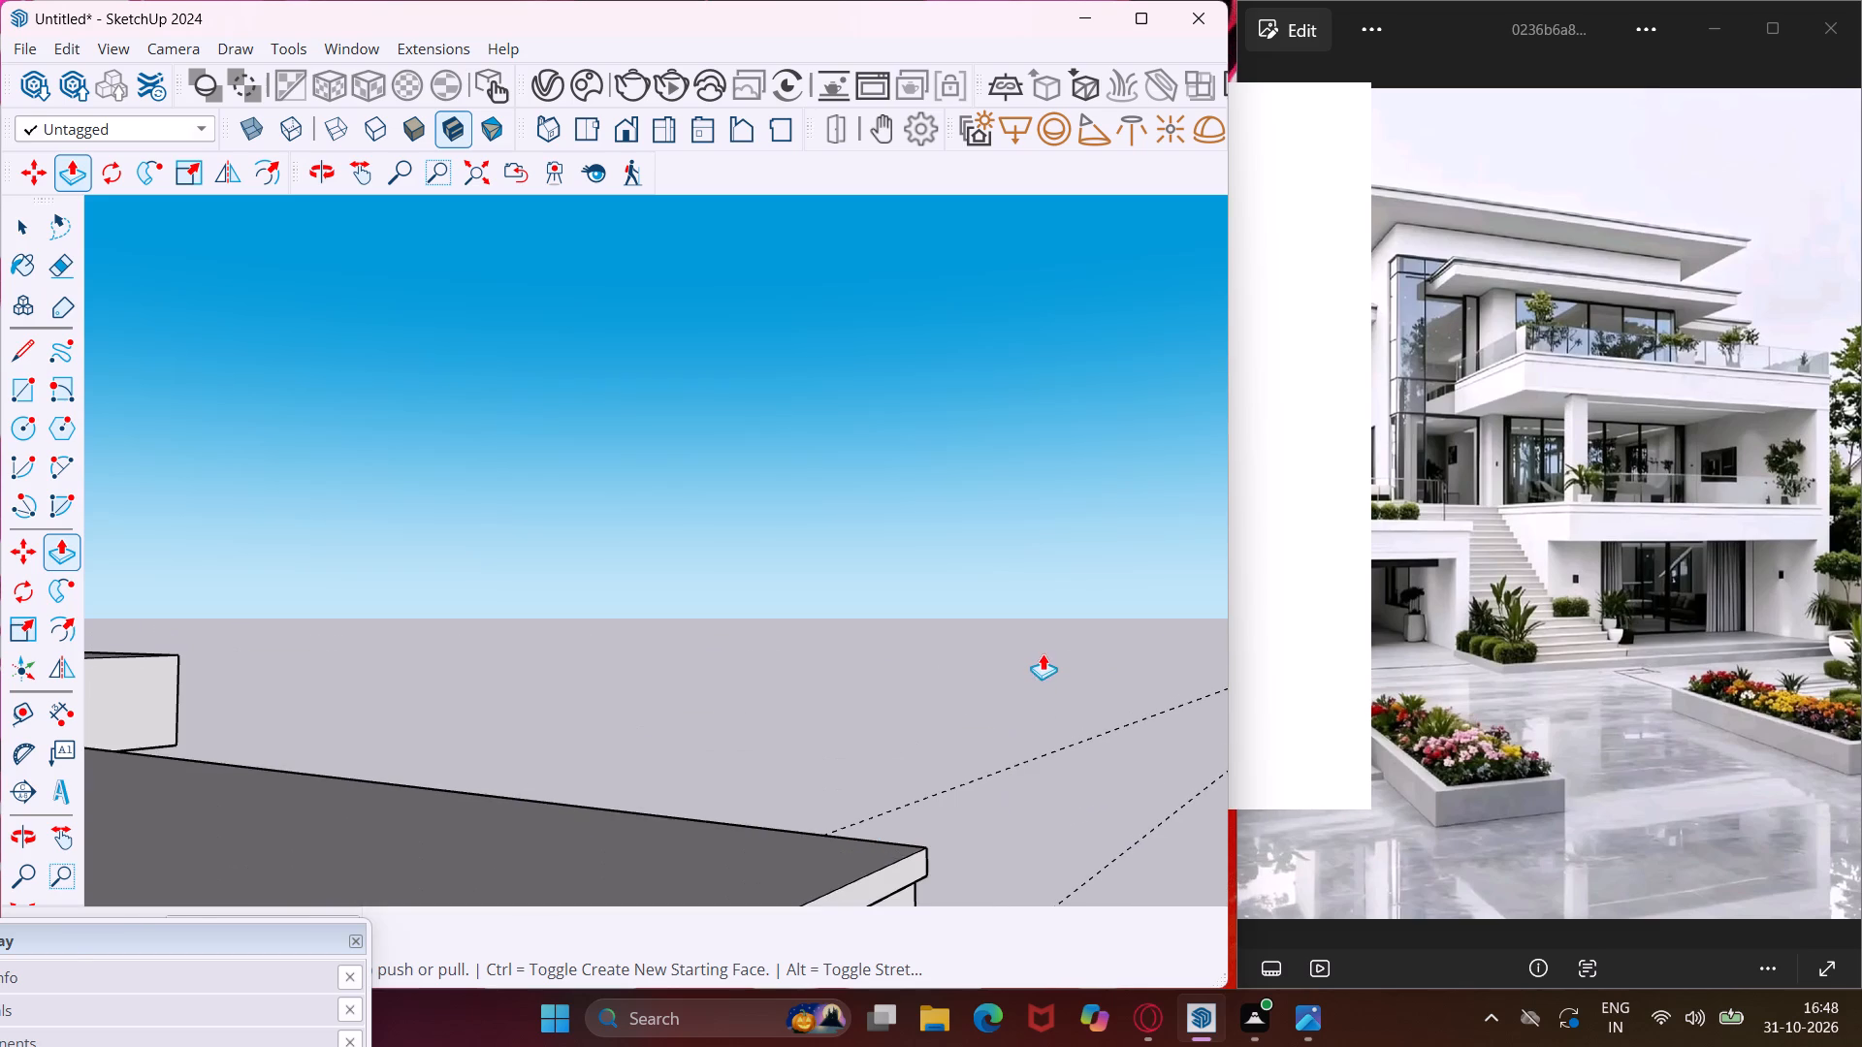
double_click(899, 868)
Repeat the outward Push/Pull on the top band at the canopy slab's opposite end face.
middle_drag(928, 838, 574, 802)
scroll(573, 795, down, 6)
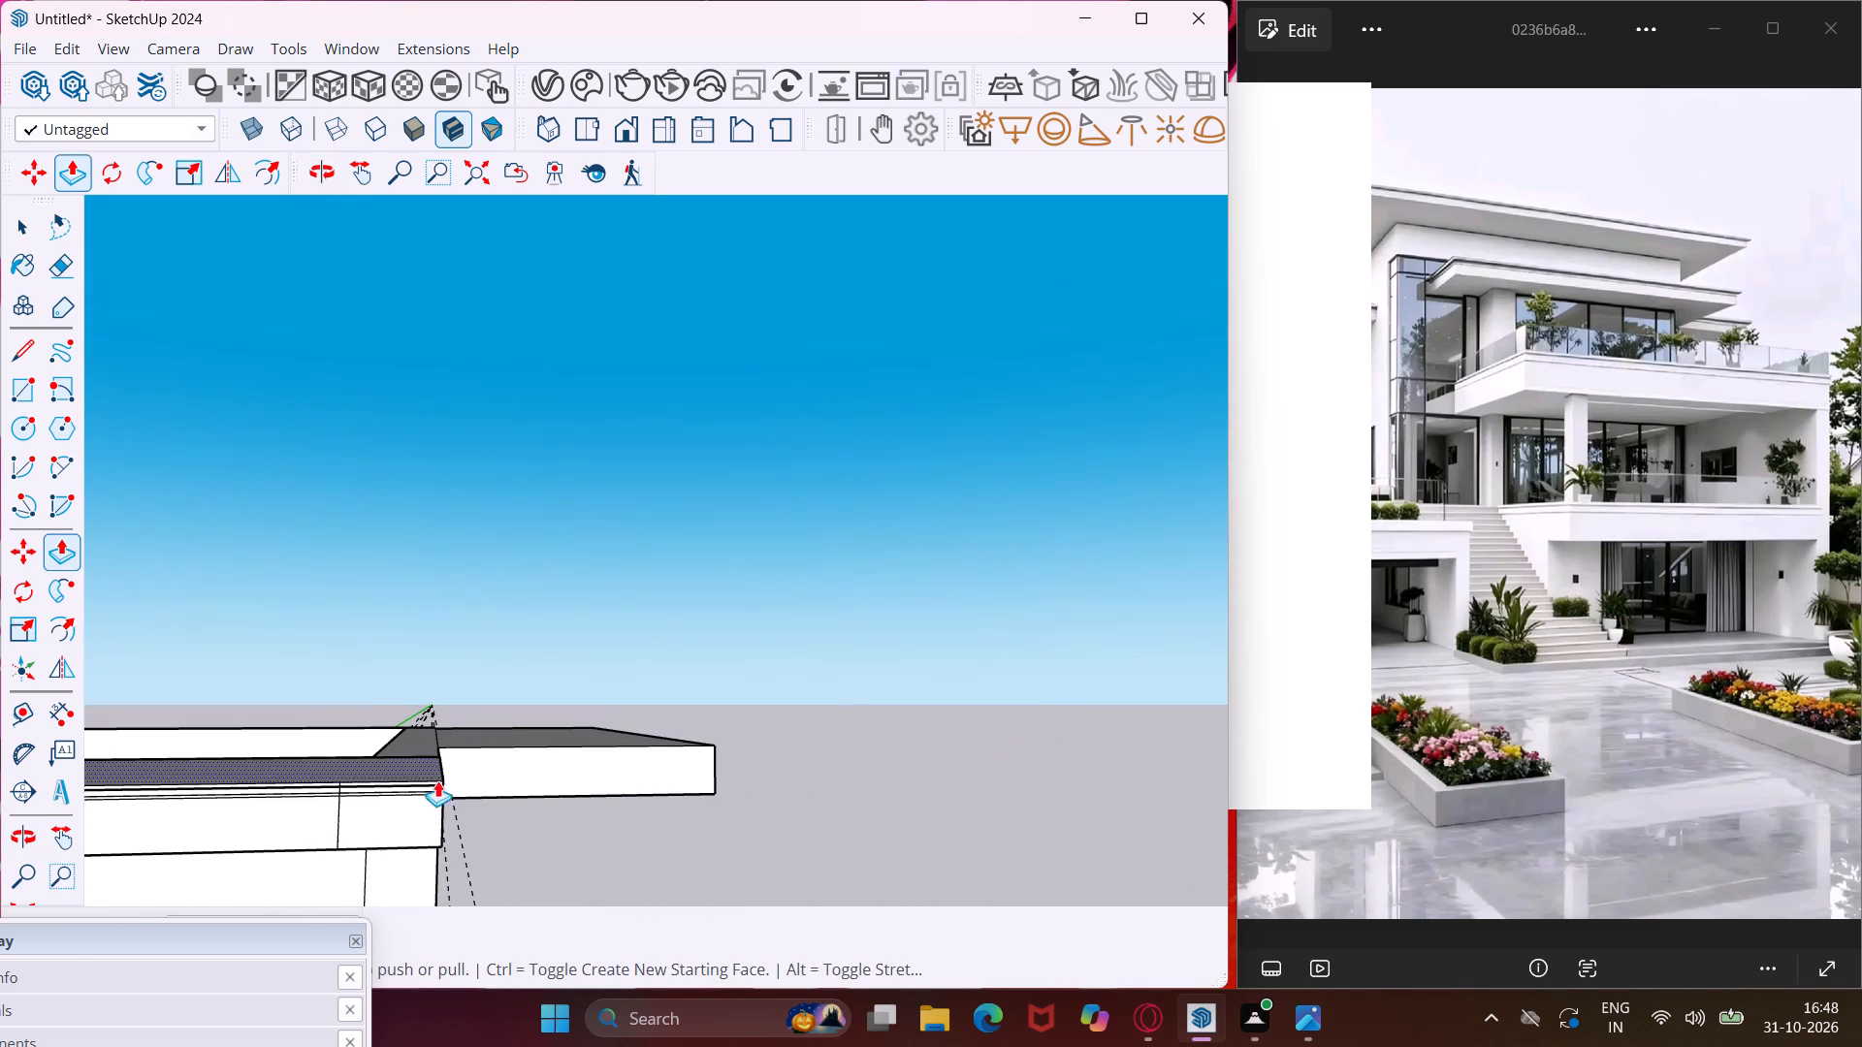
scroll(443, 772, up, 10)
middle_drag(424, 794, 370, 790)
scroll(356, 723, up, 3)
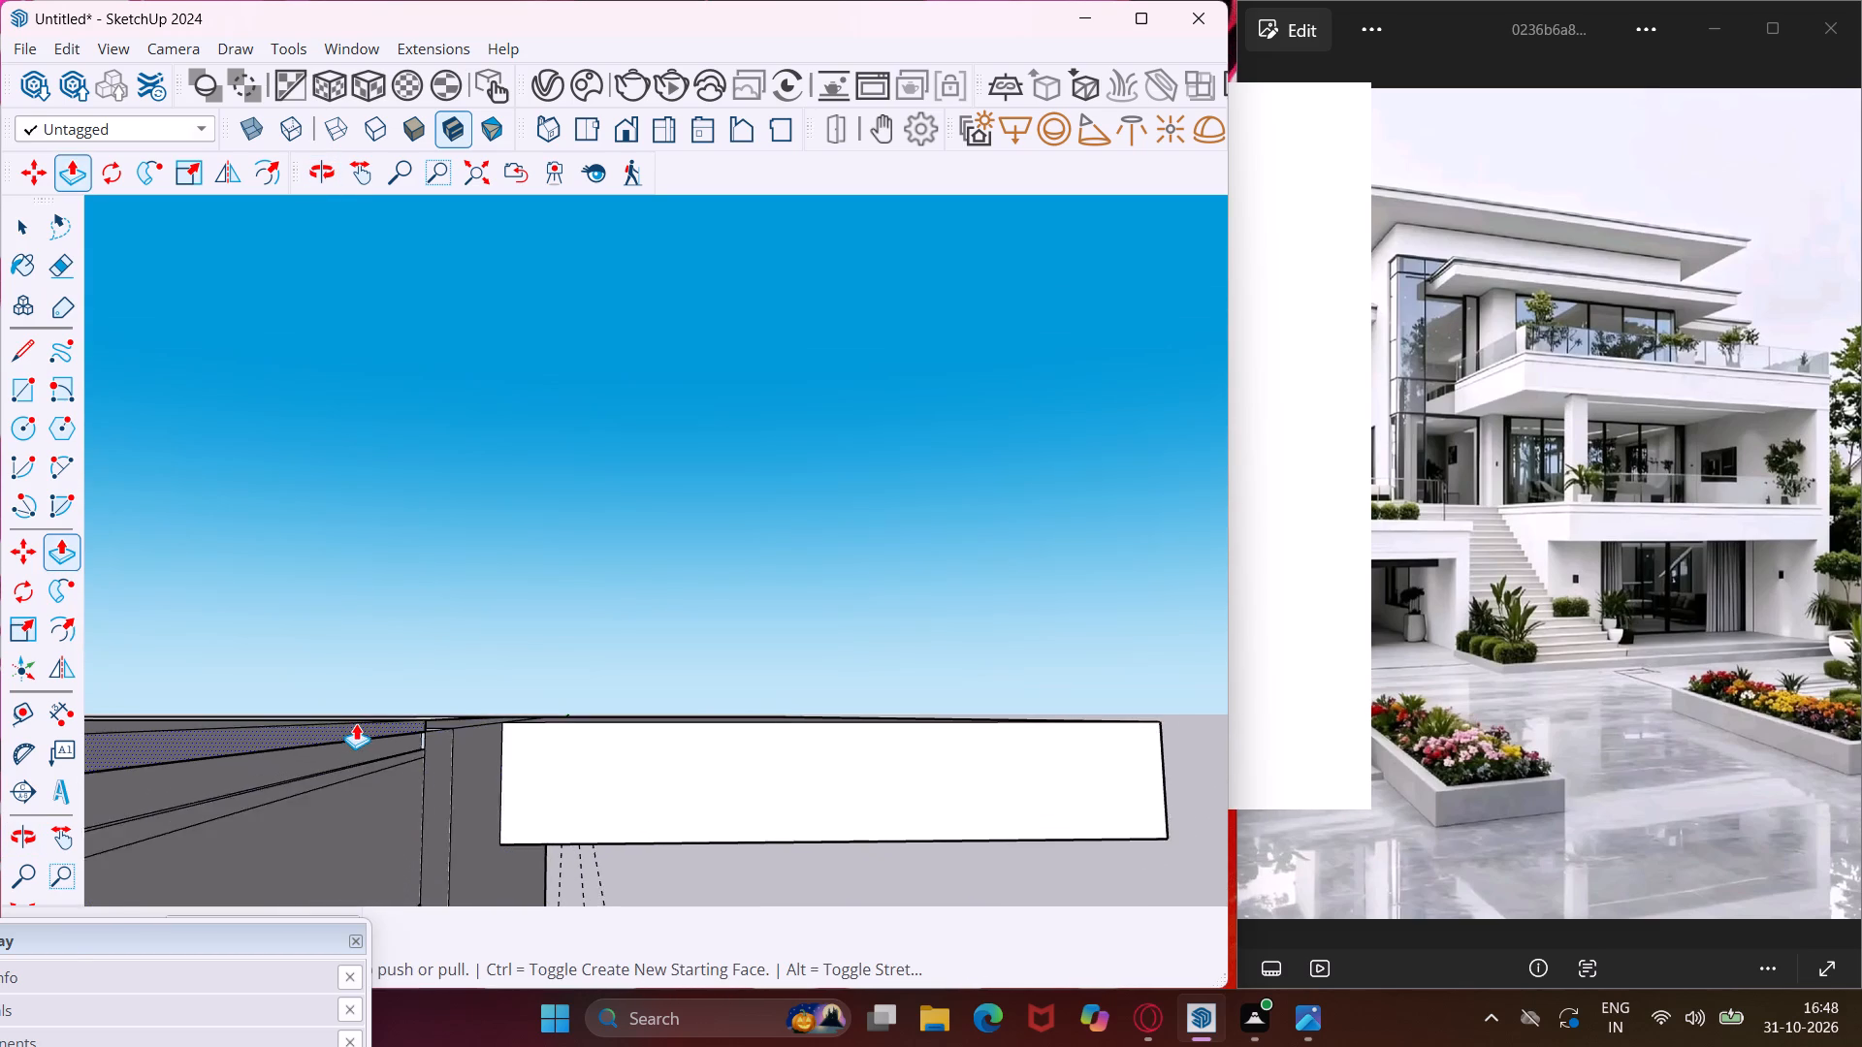
scroll(356, 723, up, 5)
double_click(356, 723)
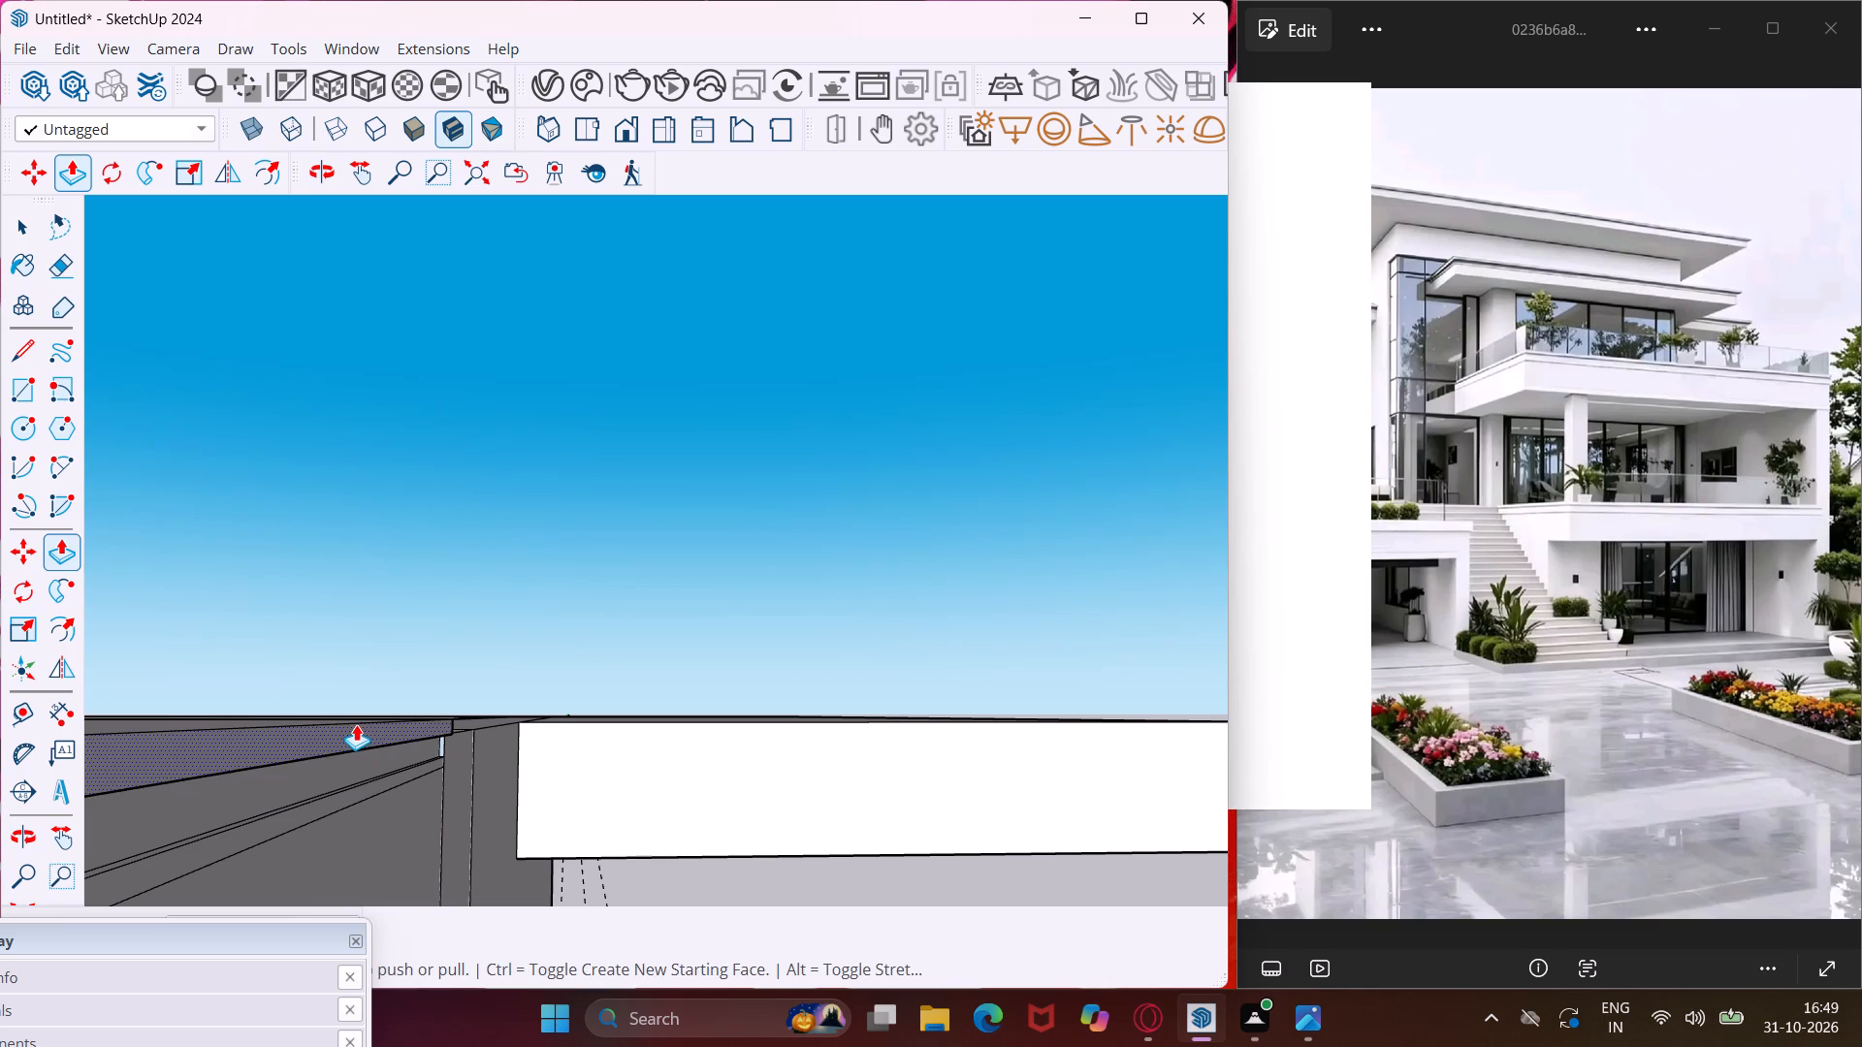
scroll(433, 748, down, 14)
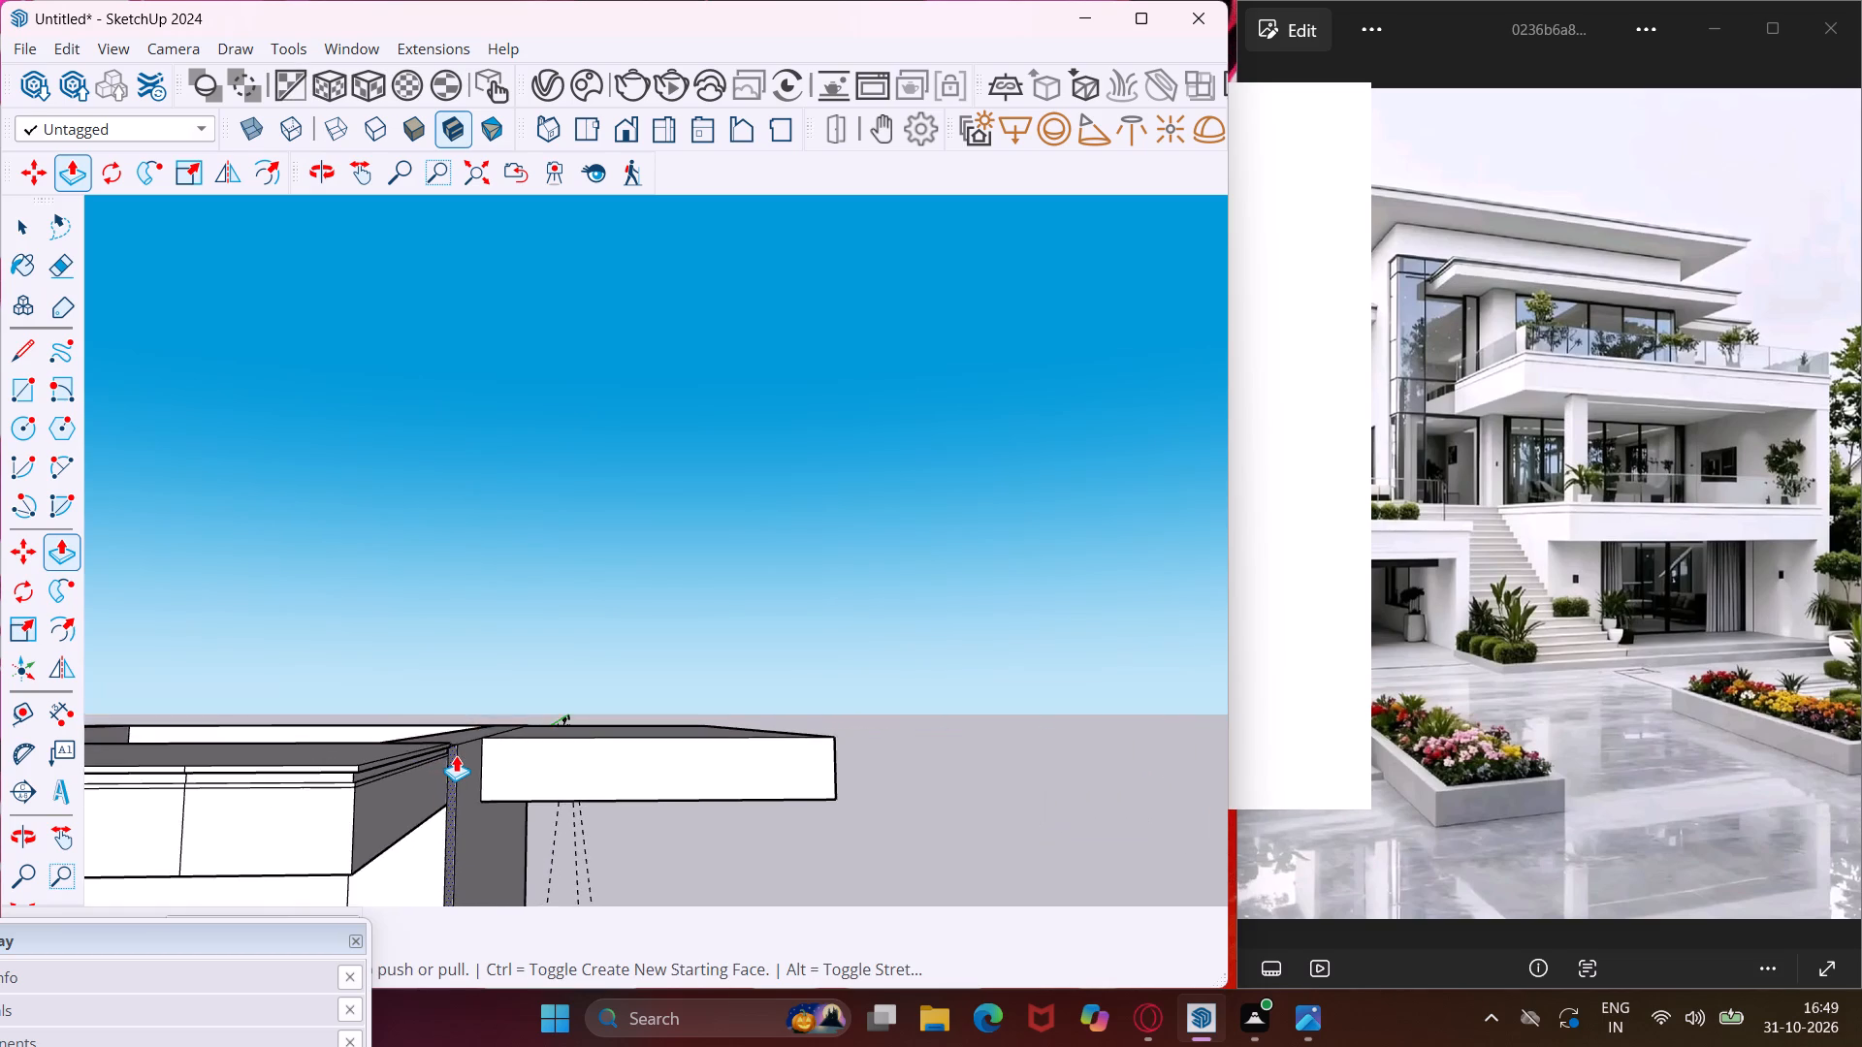
scroll(456, 755, down, 17)
key(Escape)
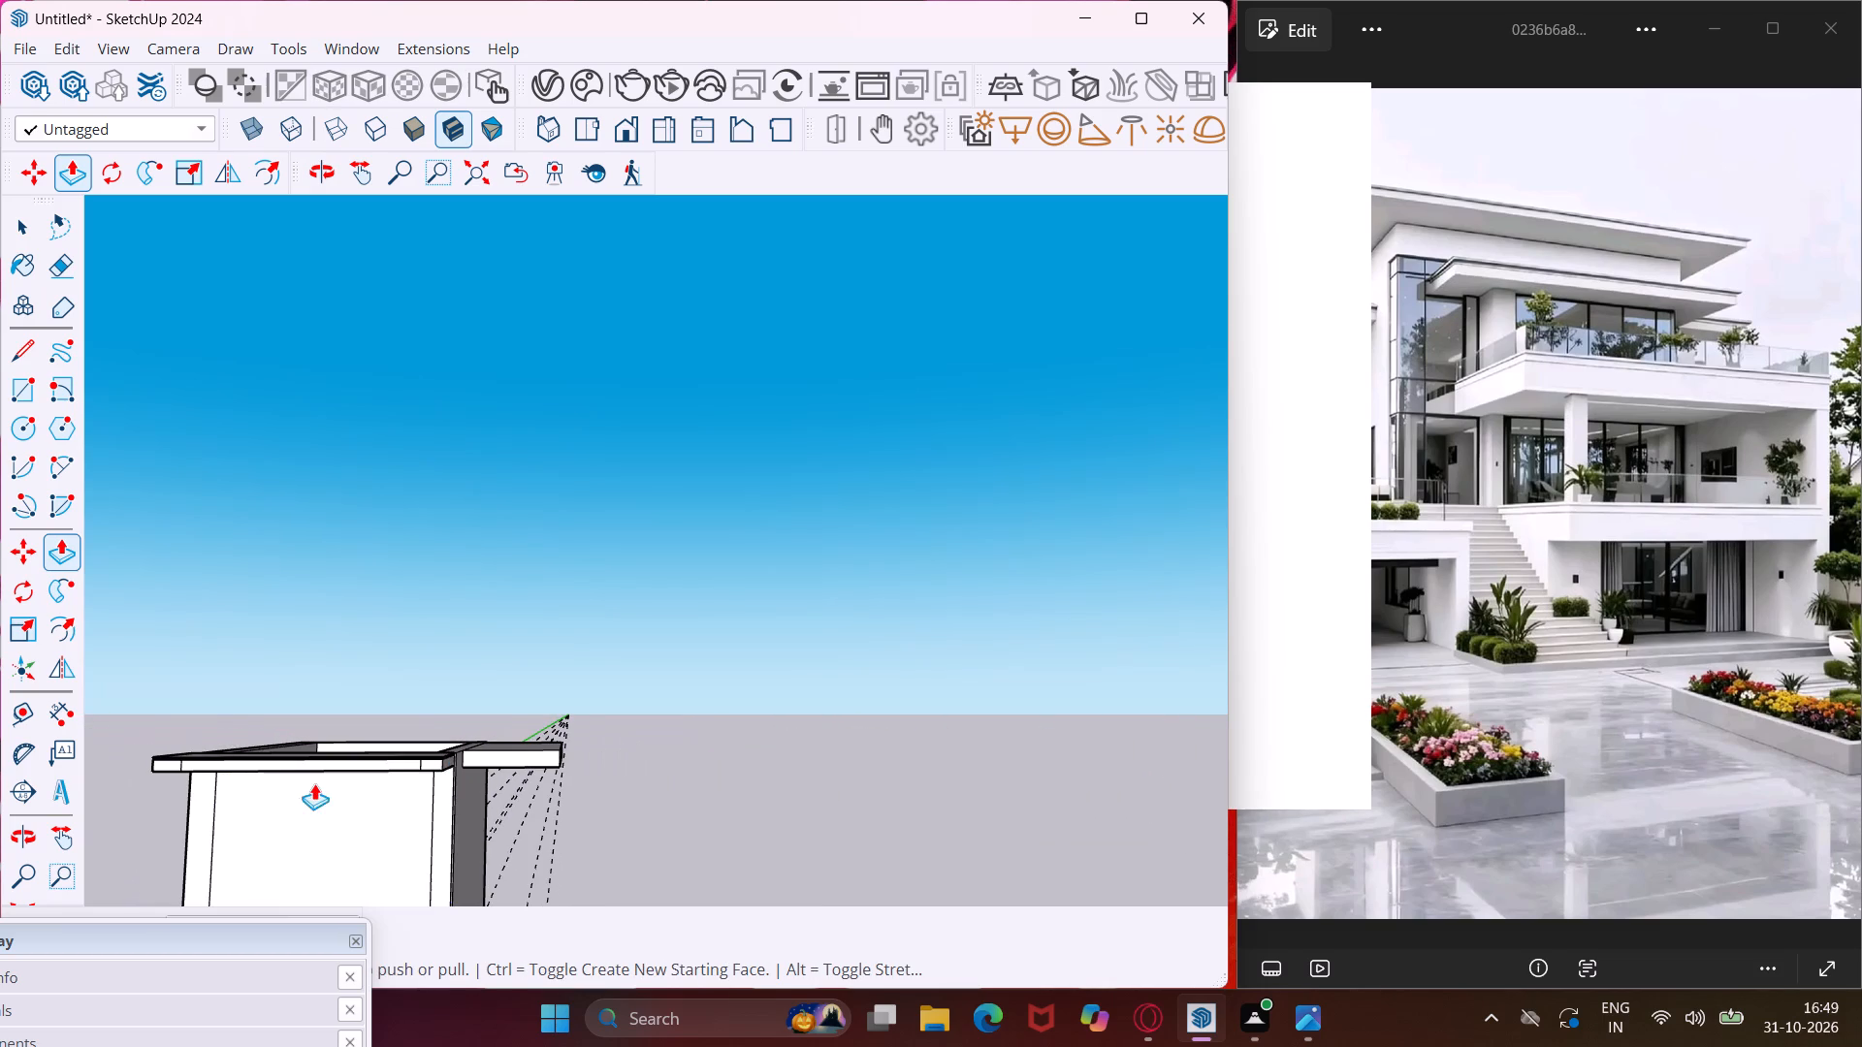
key(space)
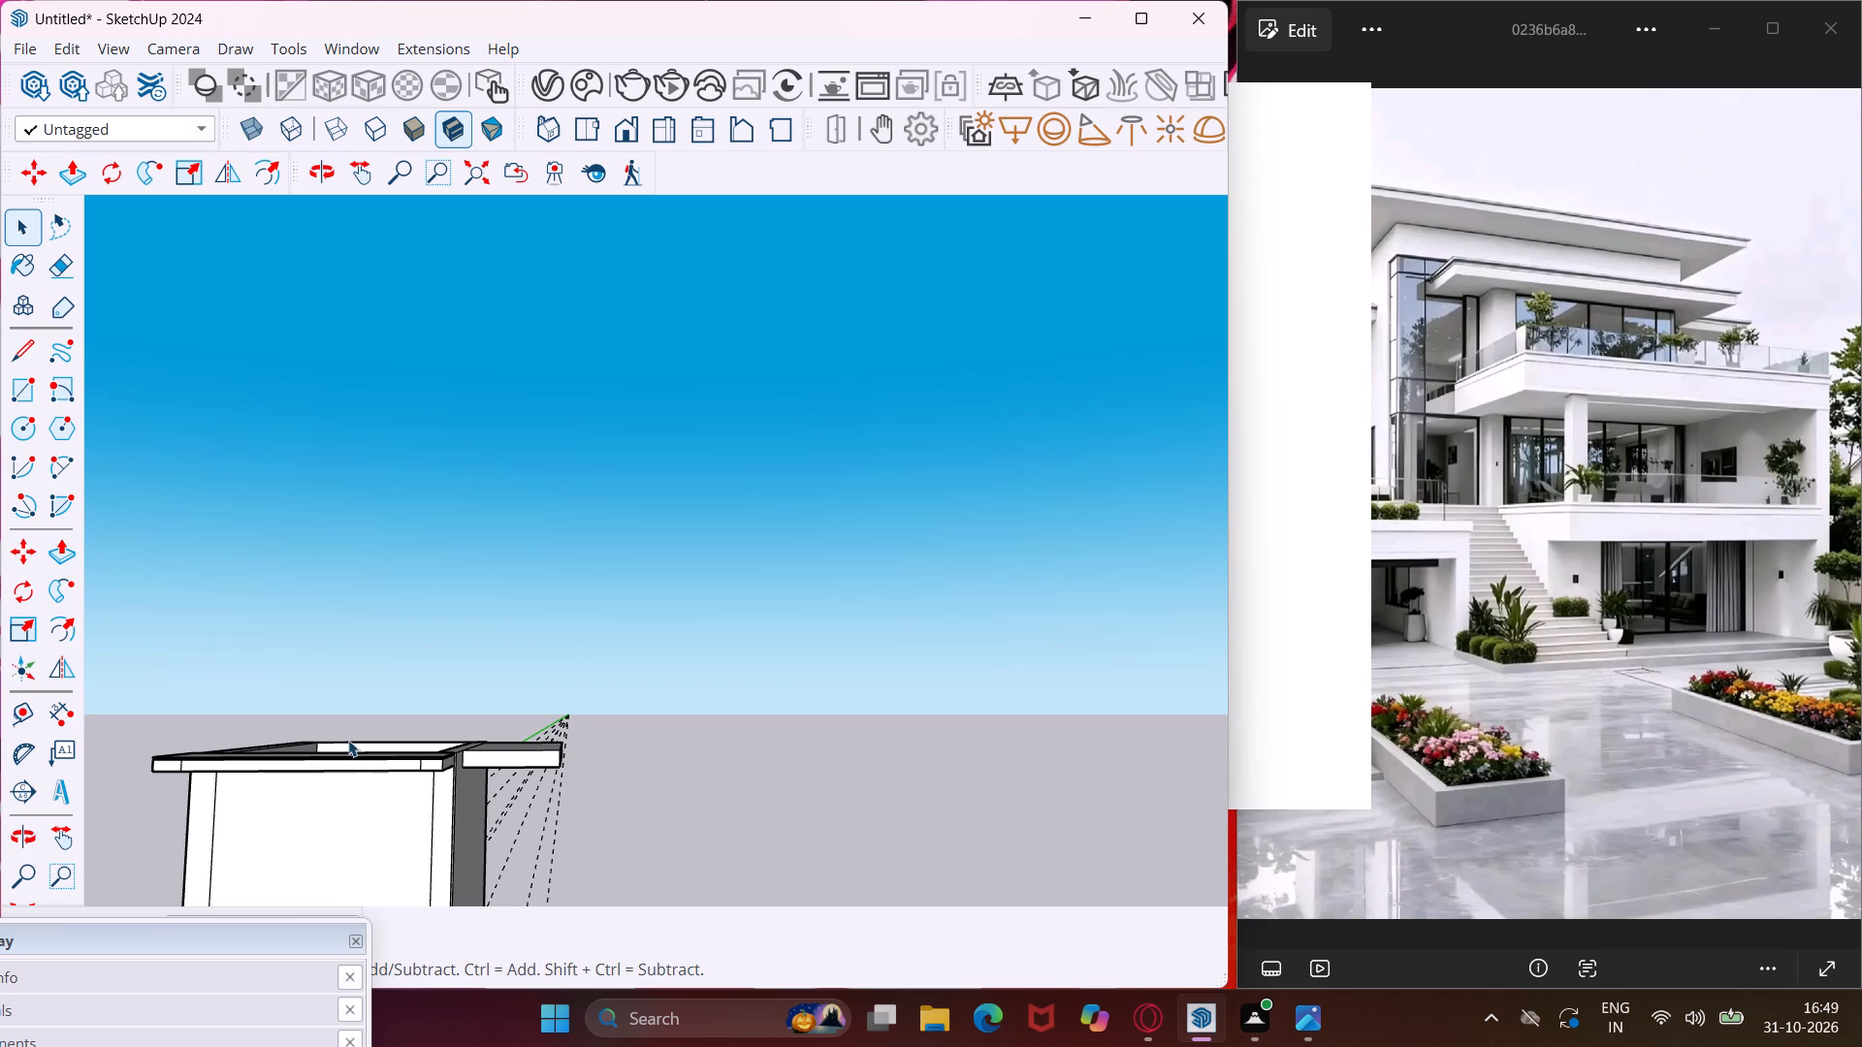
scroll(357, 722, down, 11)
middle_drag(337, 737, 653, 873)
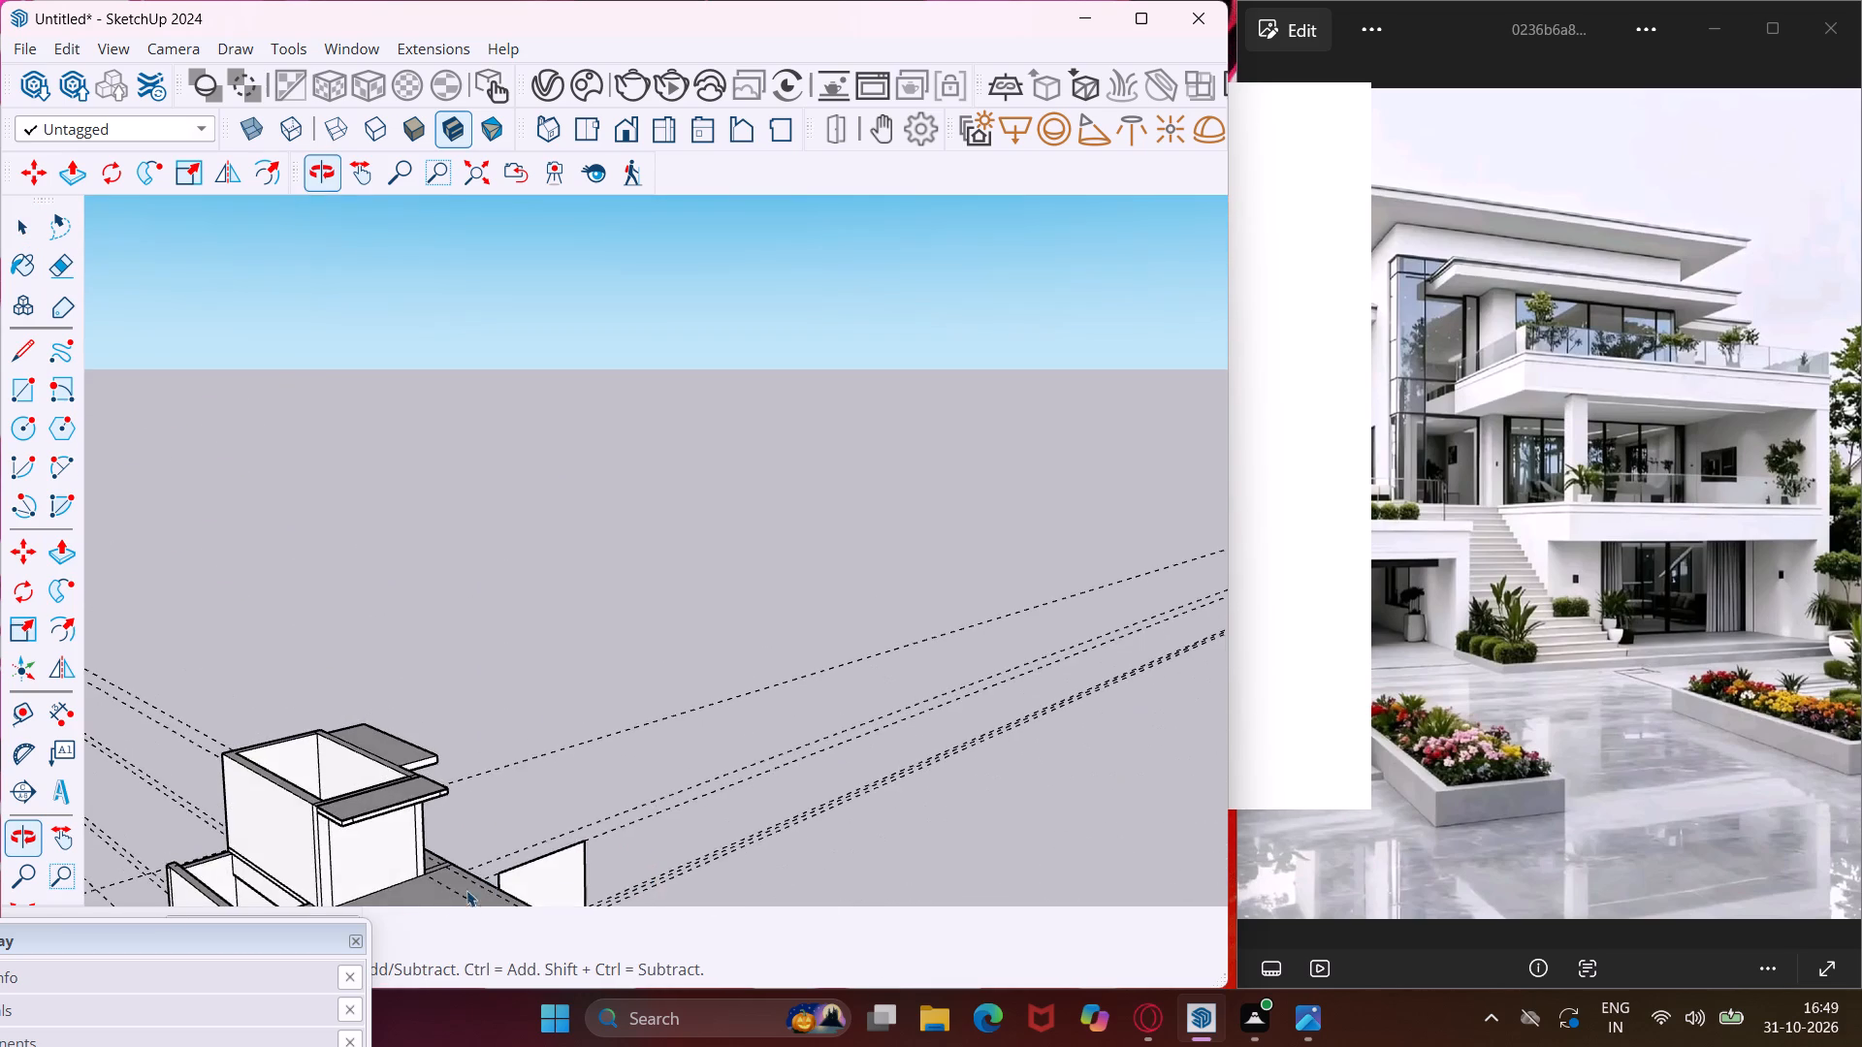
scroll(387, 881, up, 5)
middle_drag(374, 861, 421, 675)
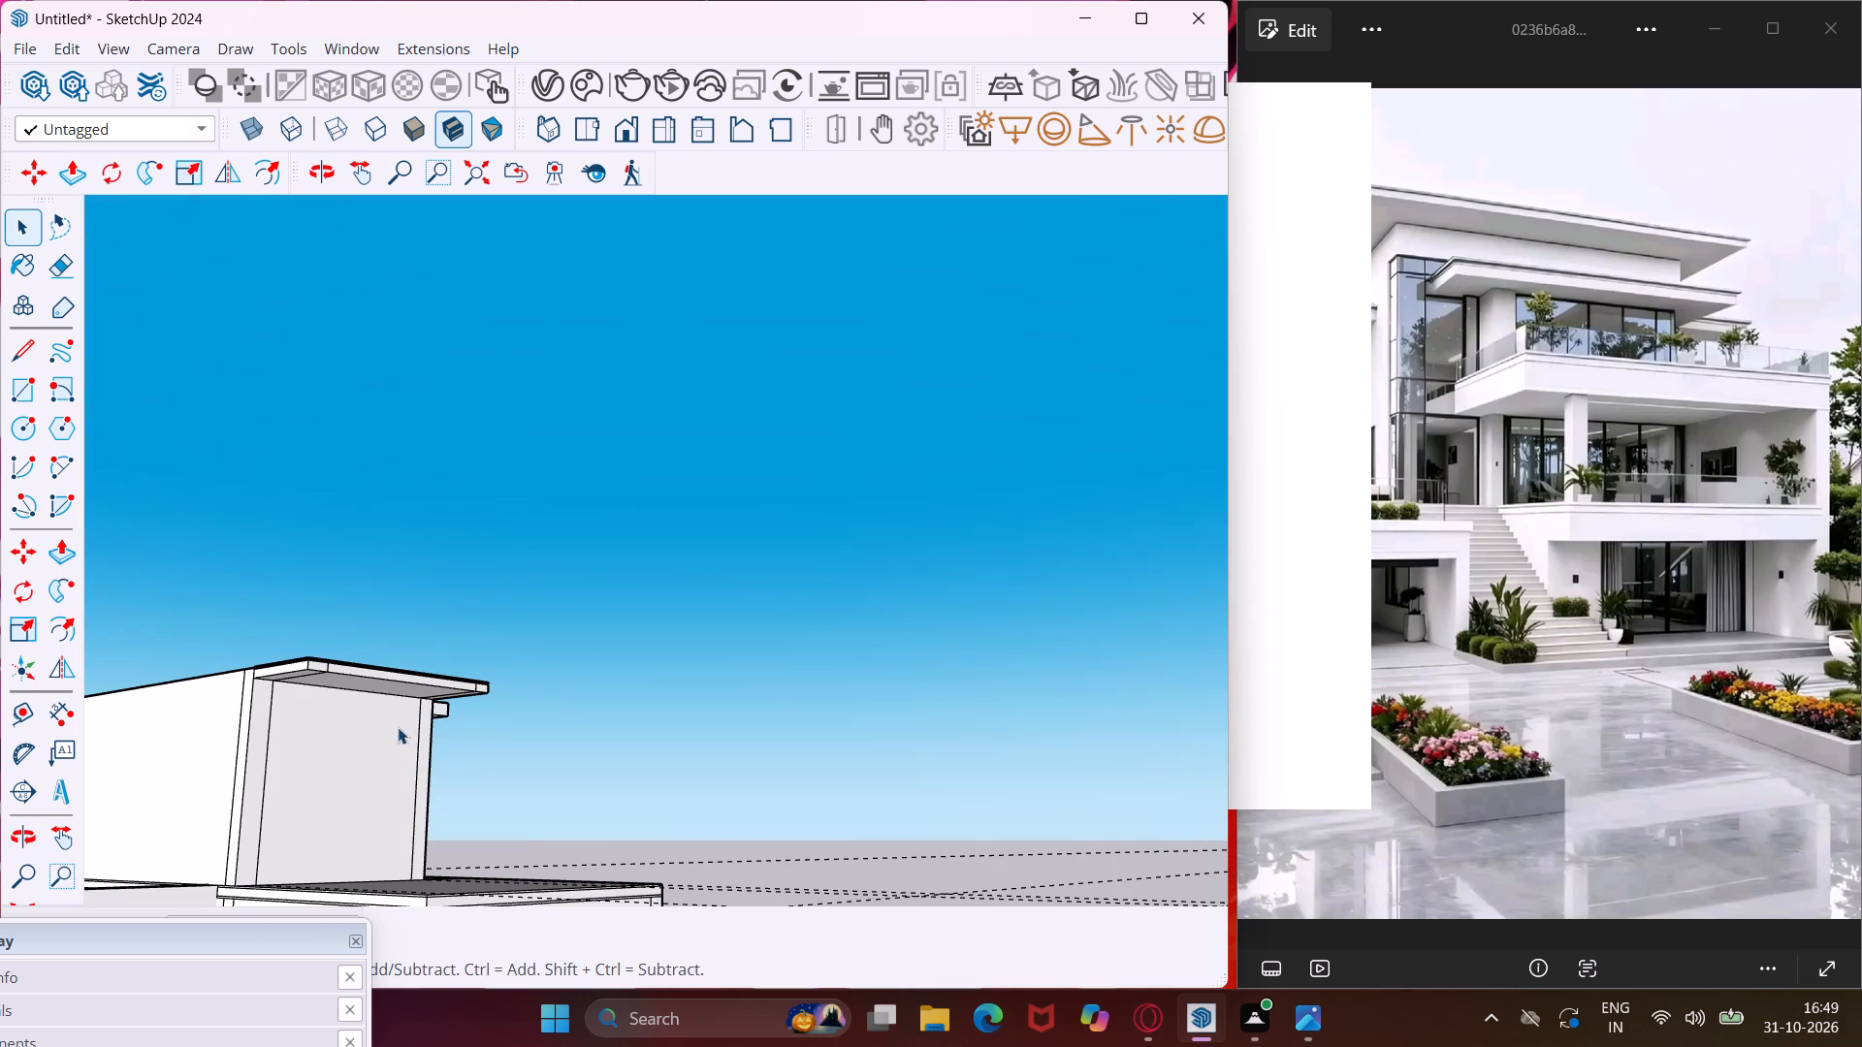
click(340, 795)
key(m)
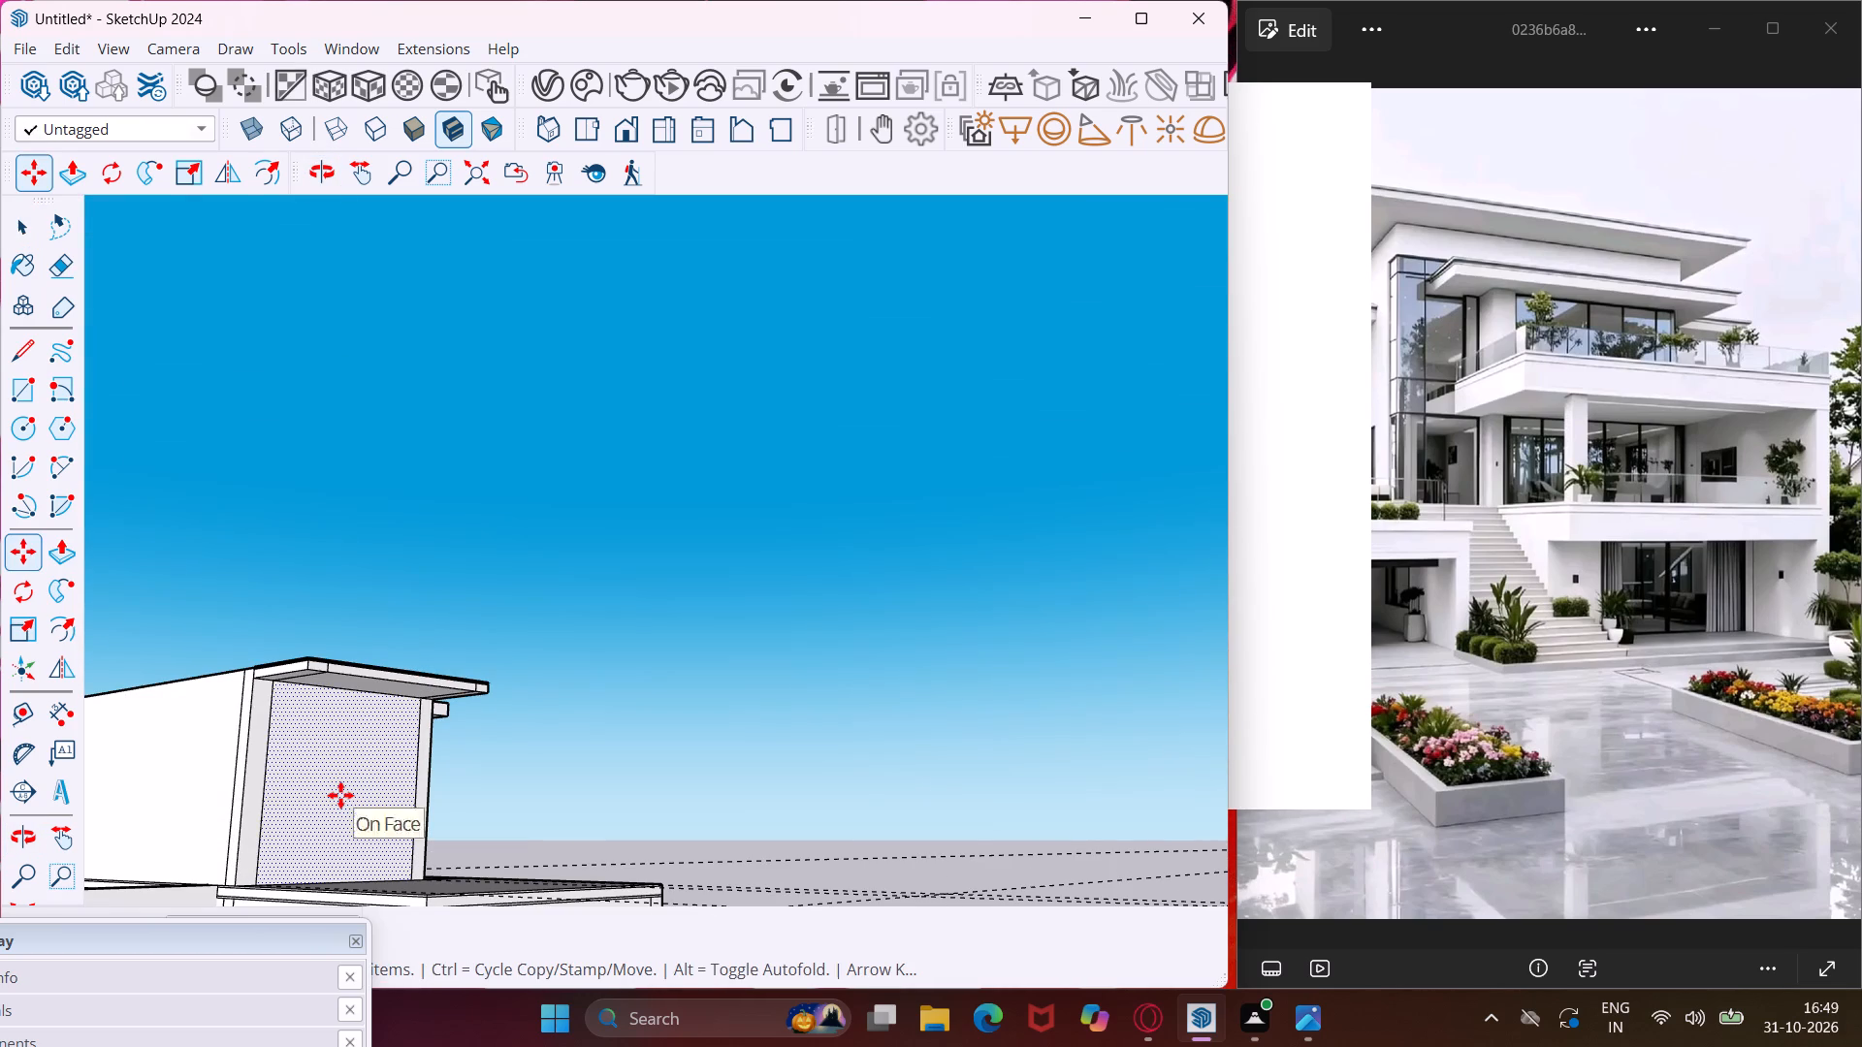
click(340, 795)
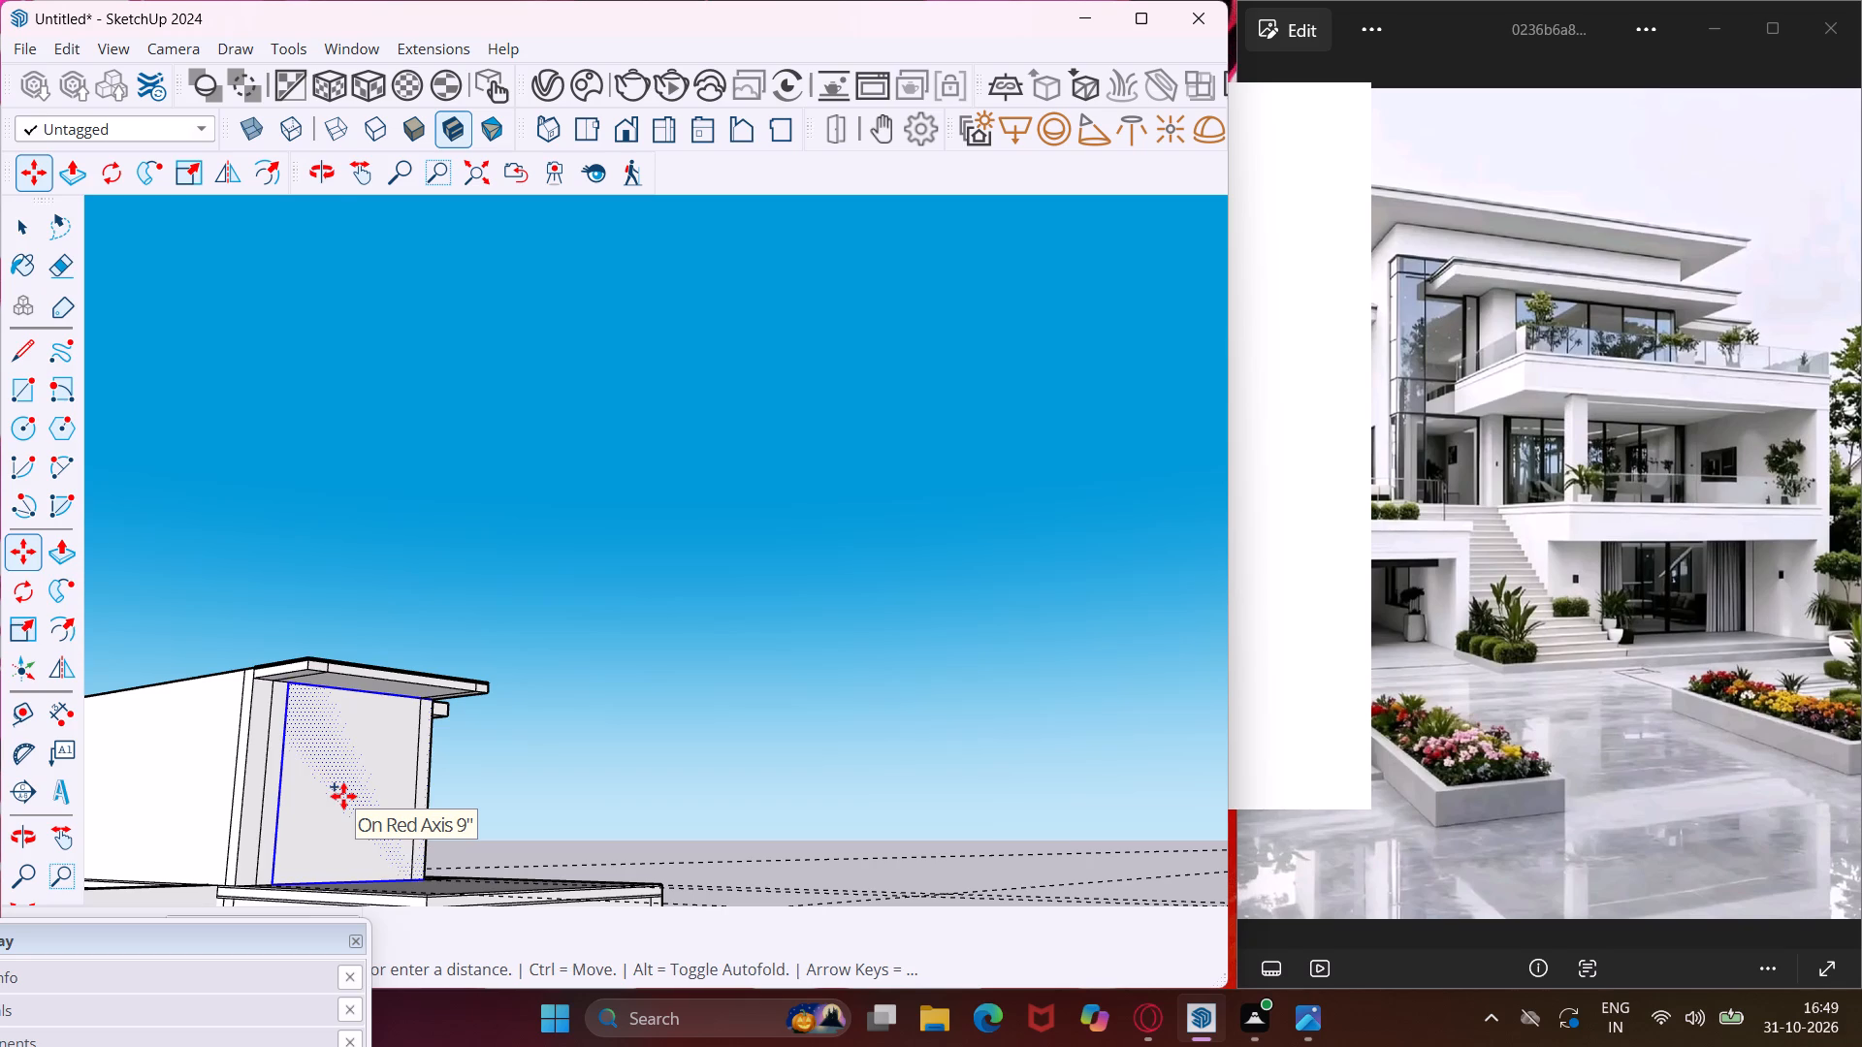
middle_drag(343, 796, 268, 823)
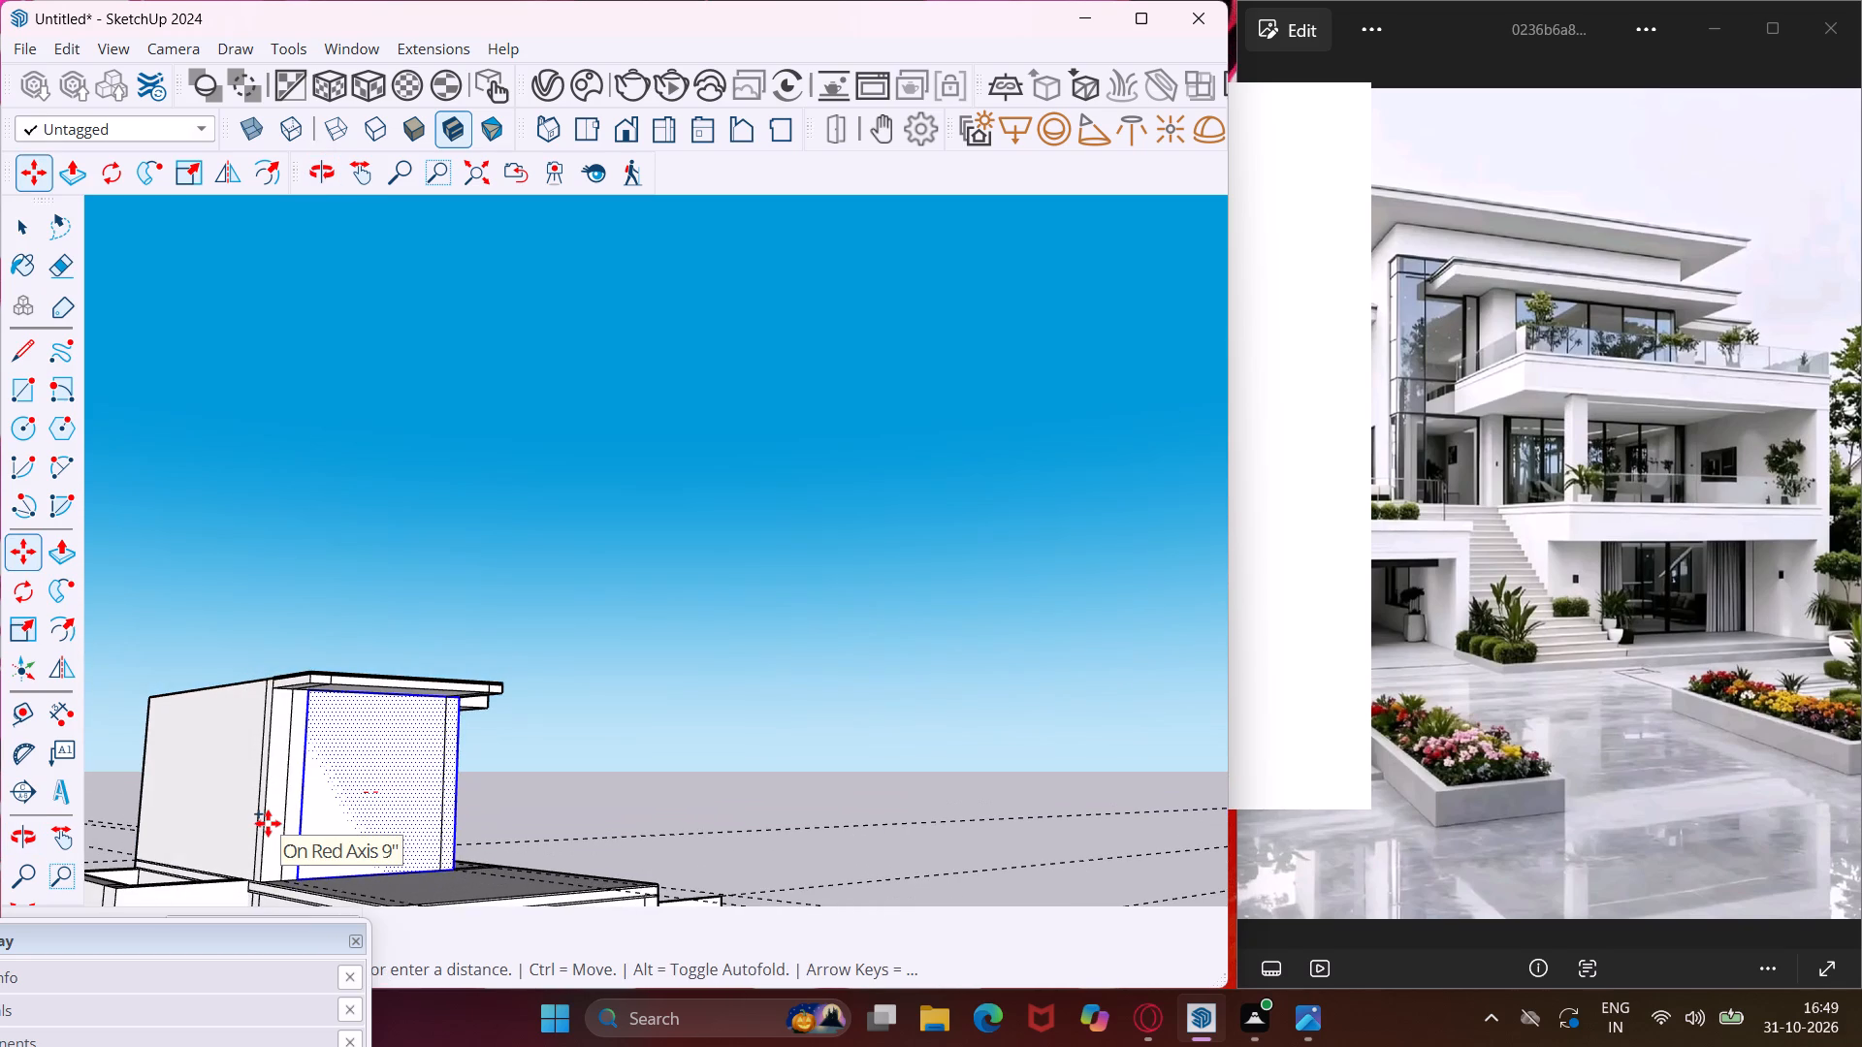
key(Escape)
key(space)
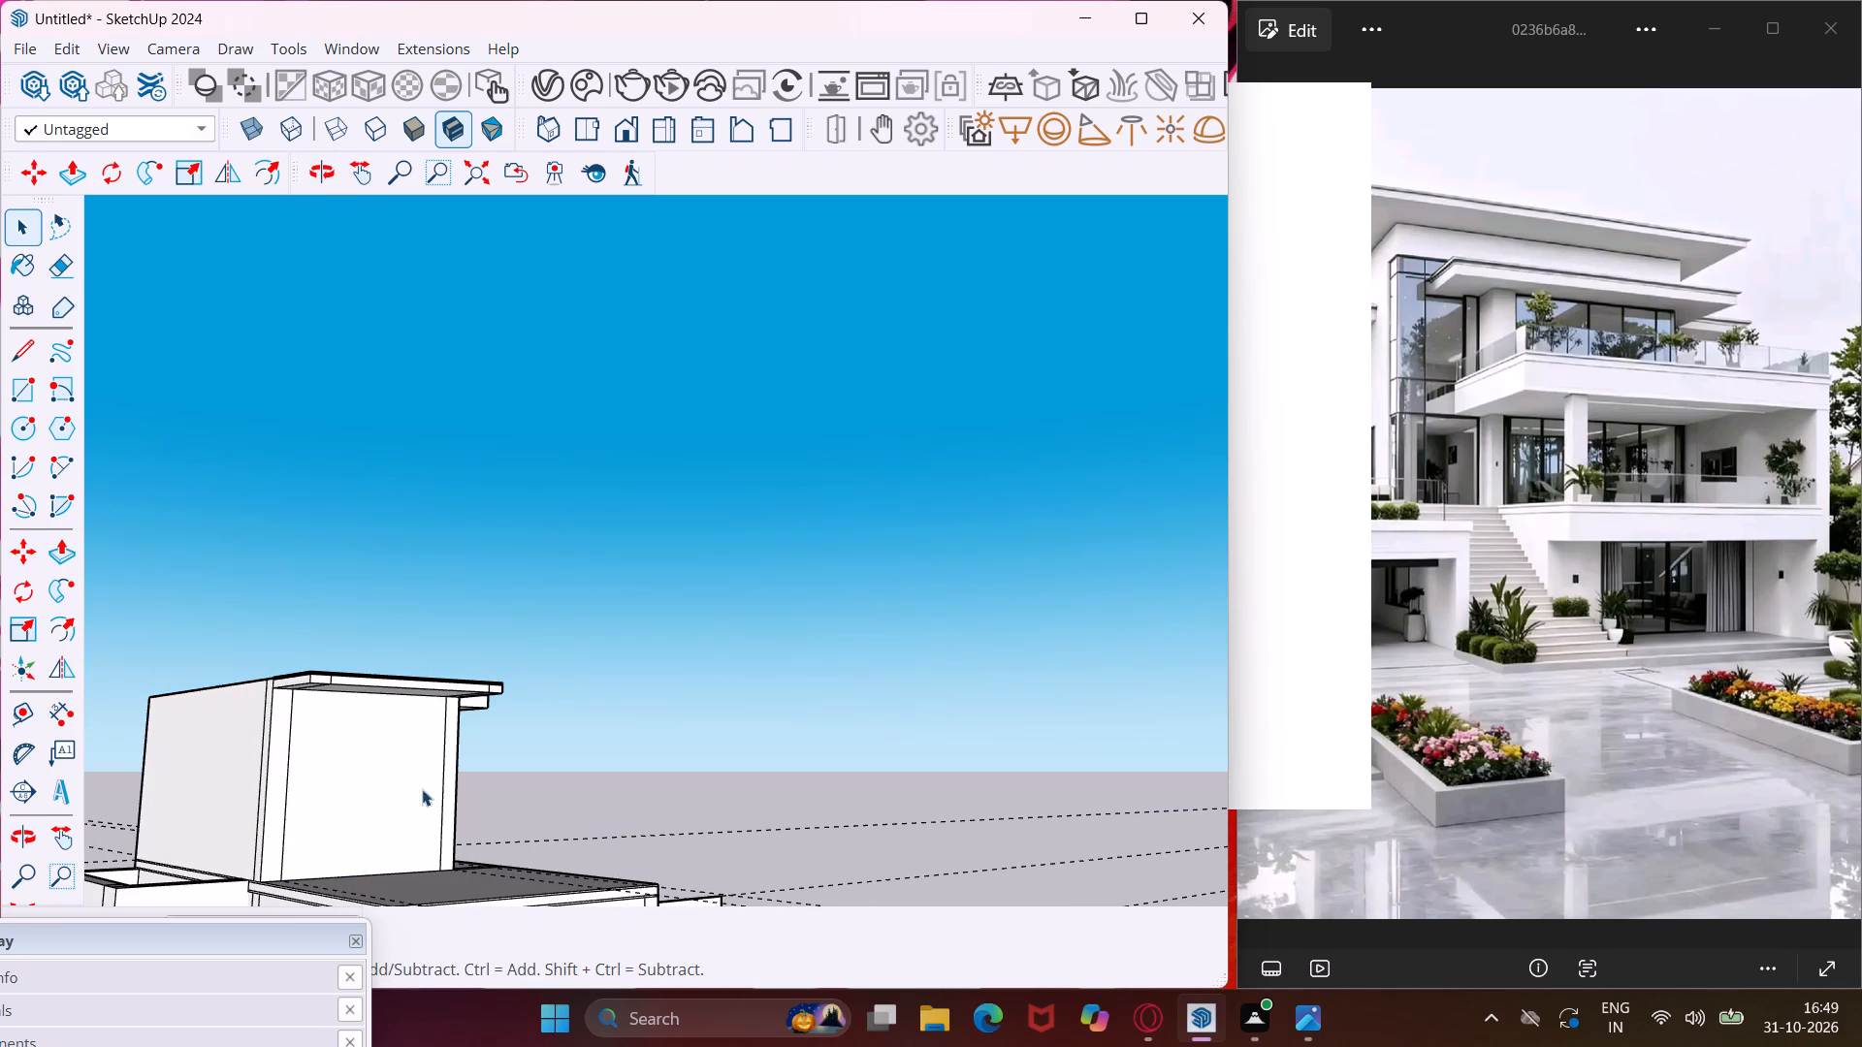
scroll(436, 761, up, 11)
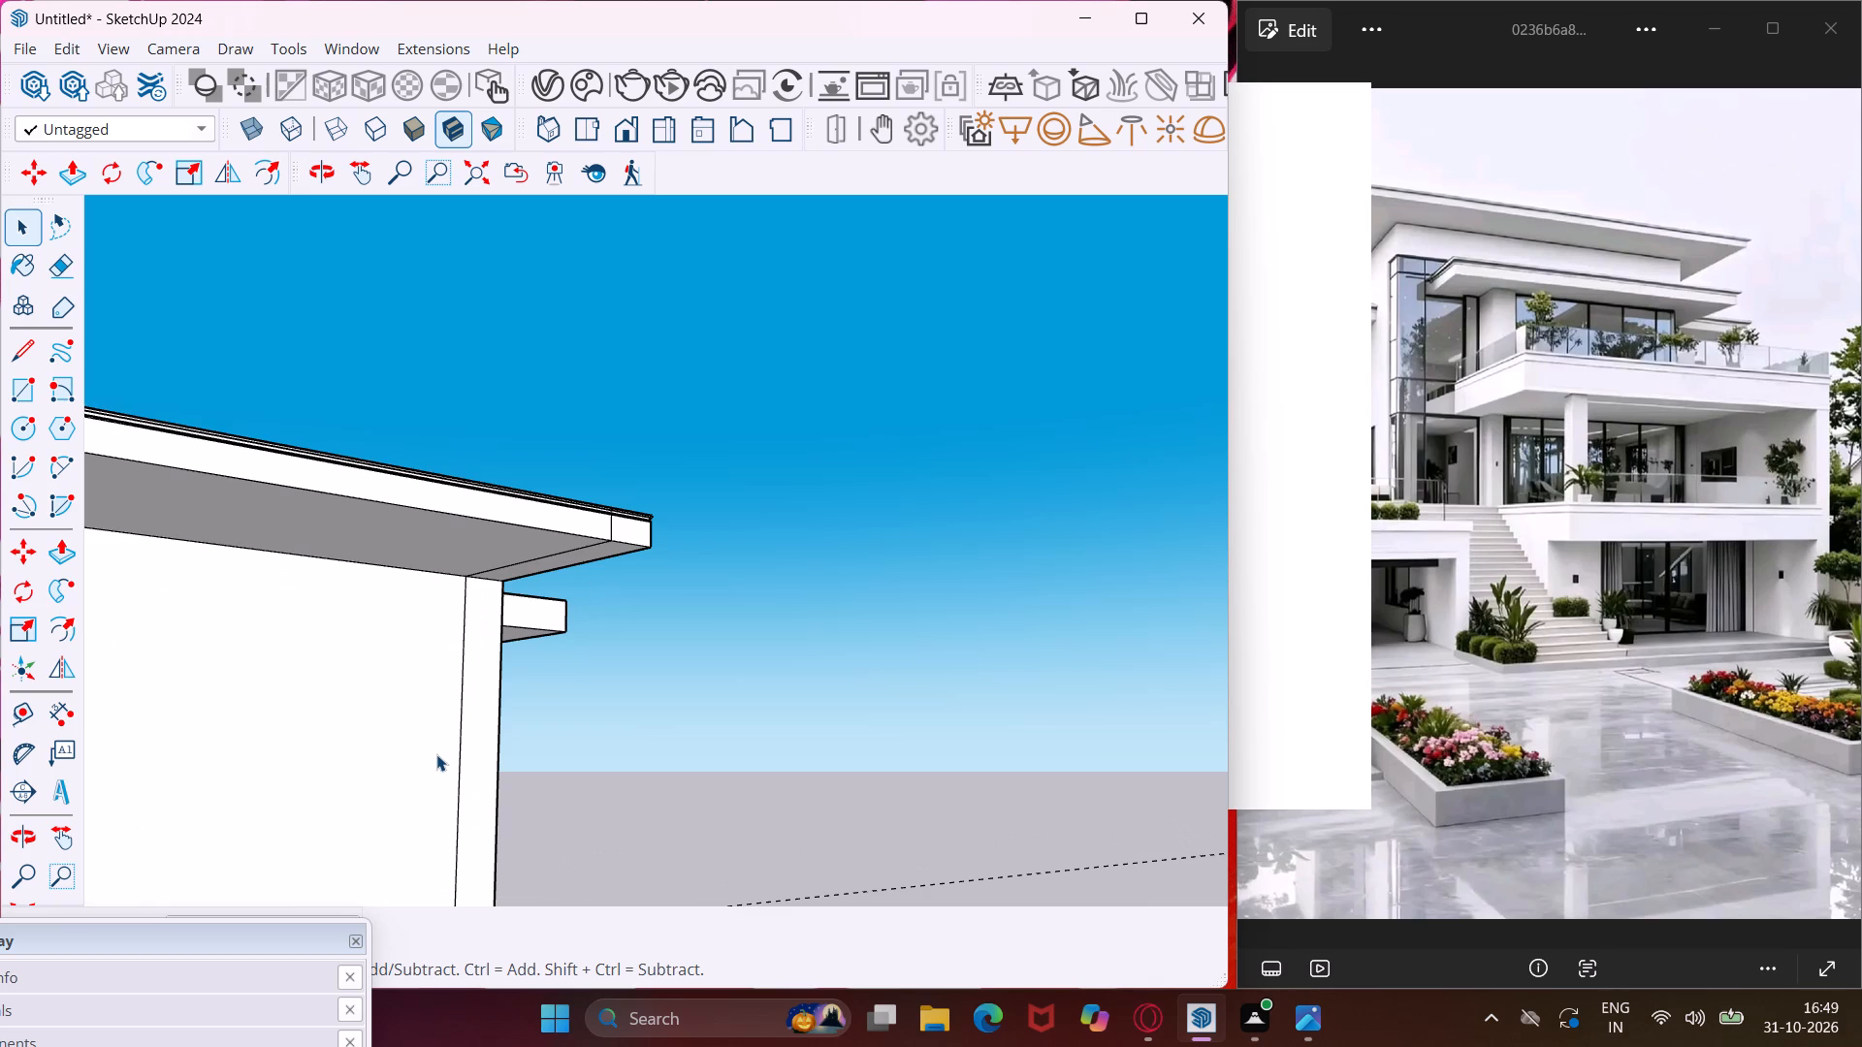
Erase the vertical edge line near the end of the top-floor wall under the canopy.
key(e)
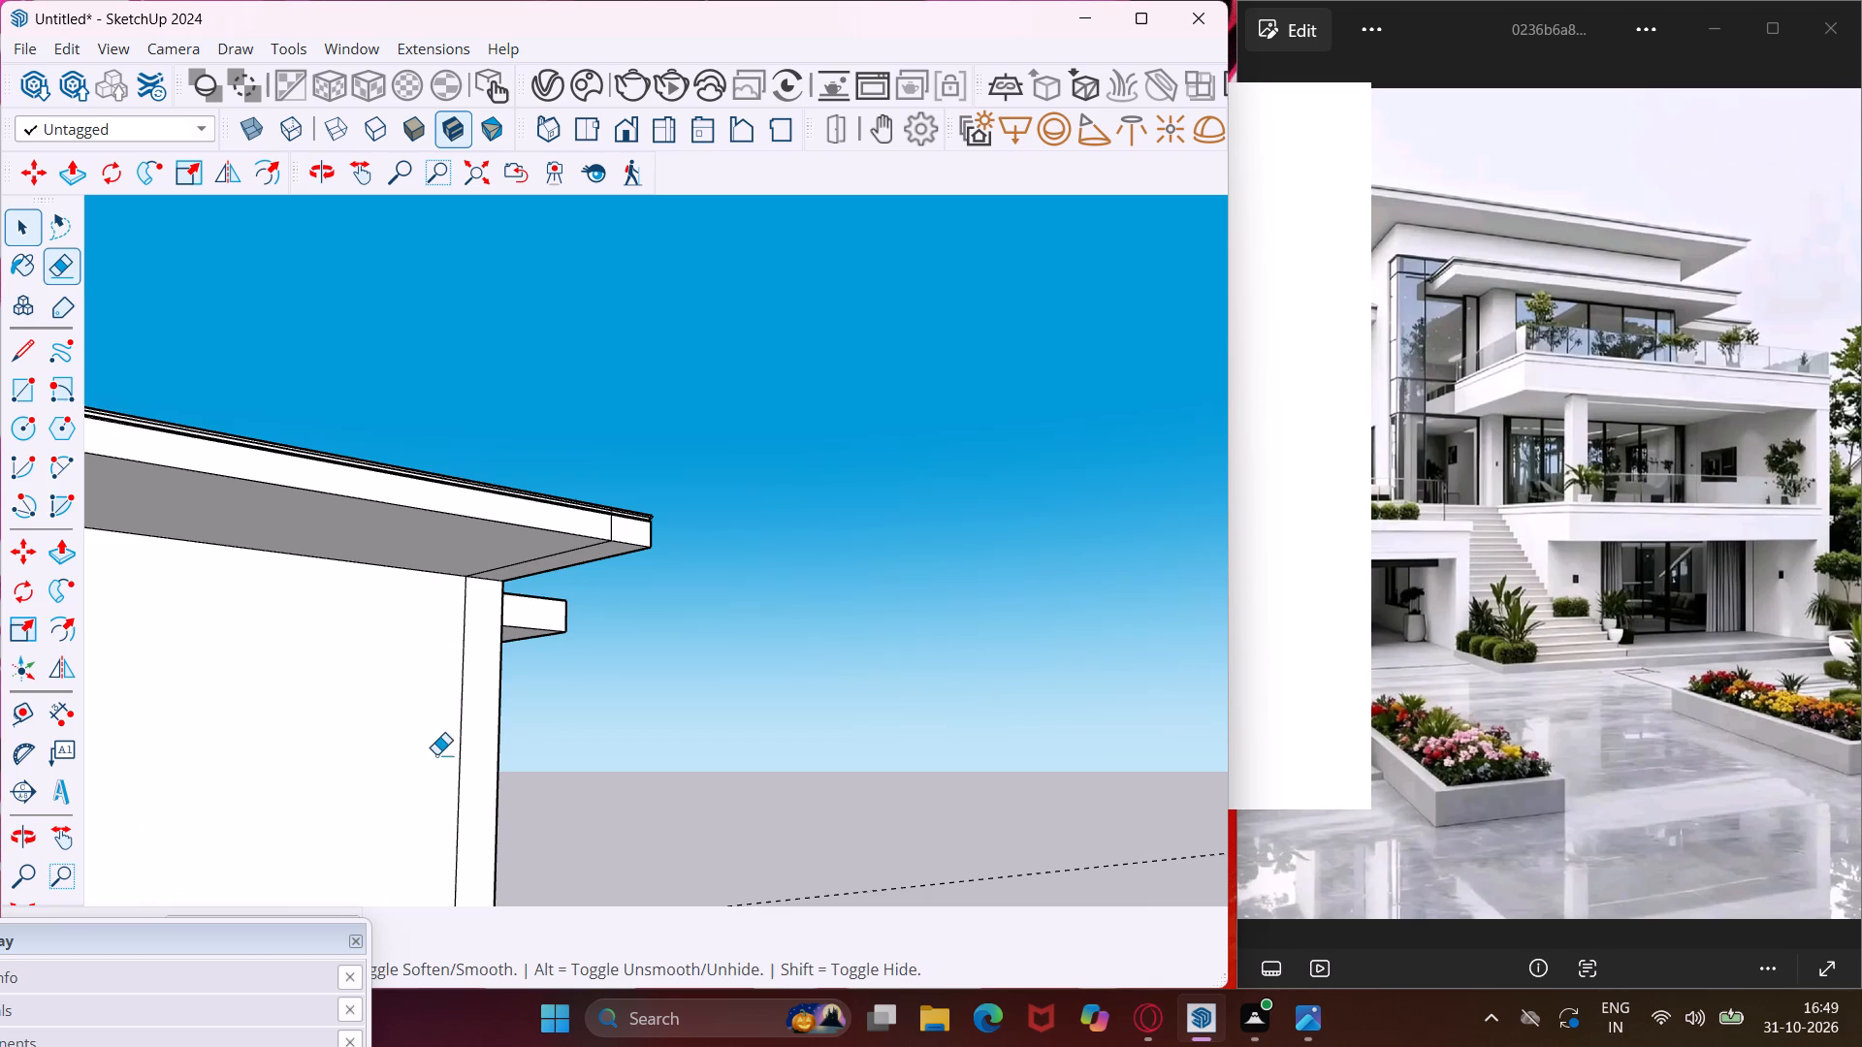
click(461, 777)
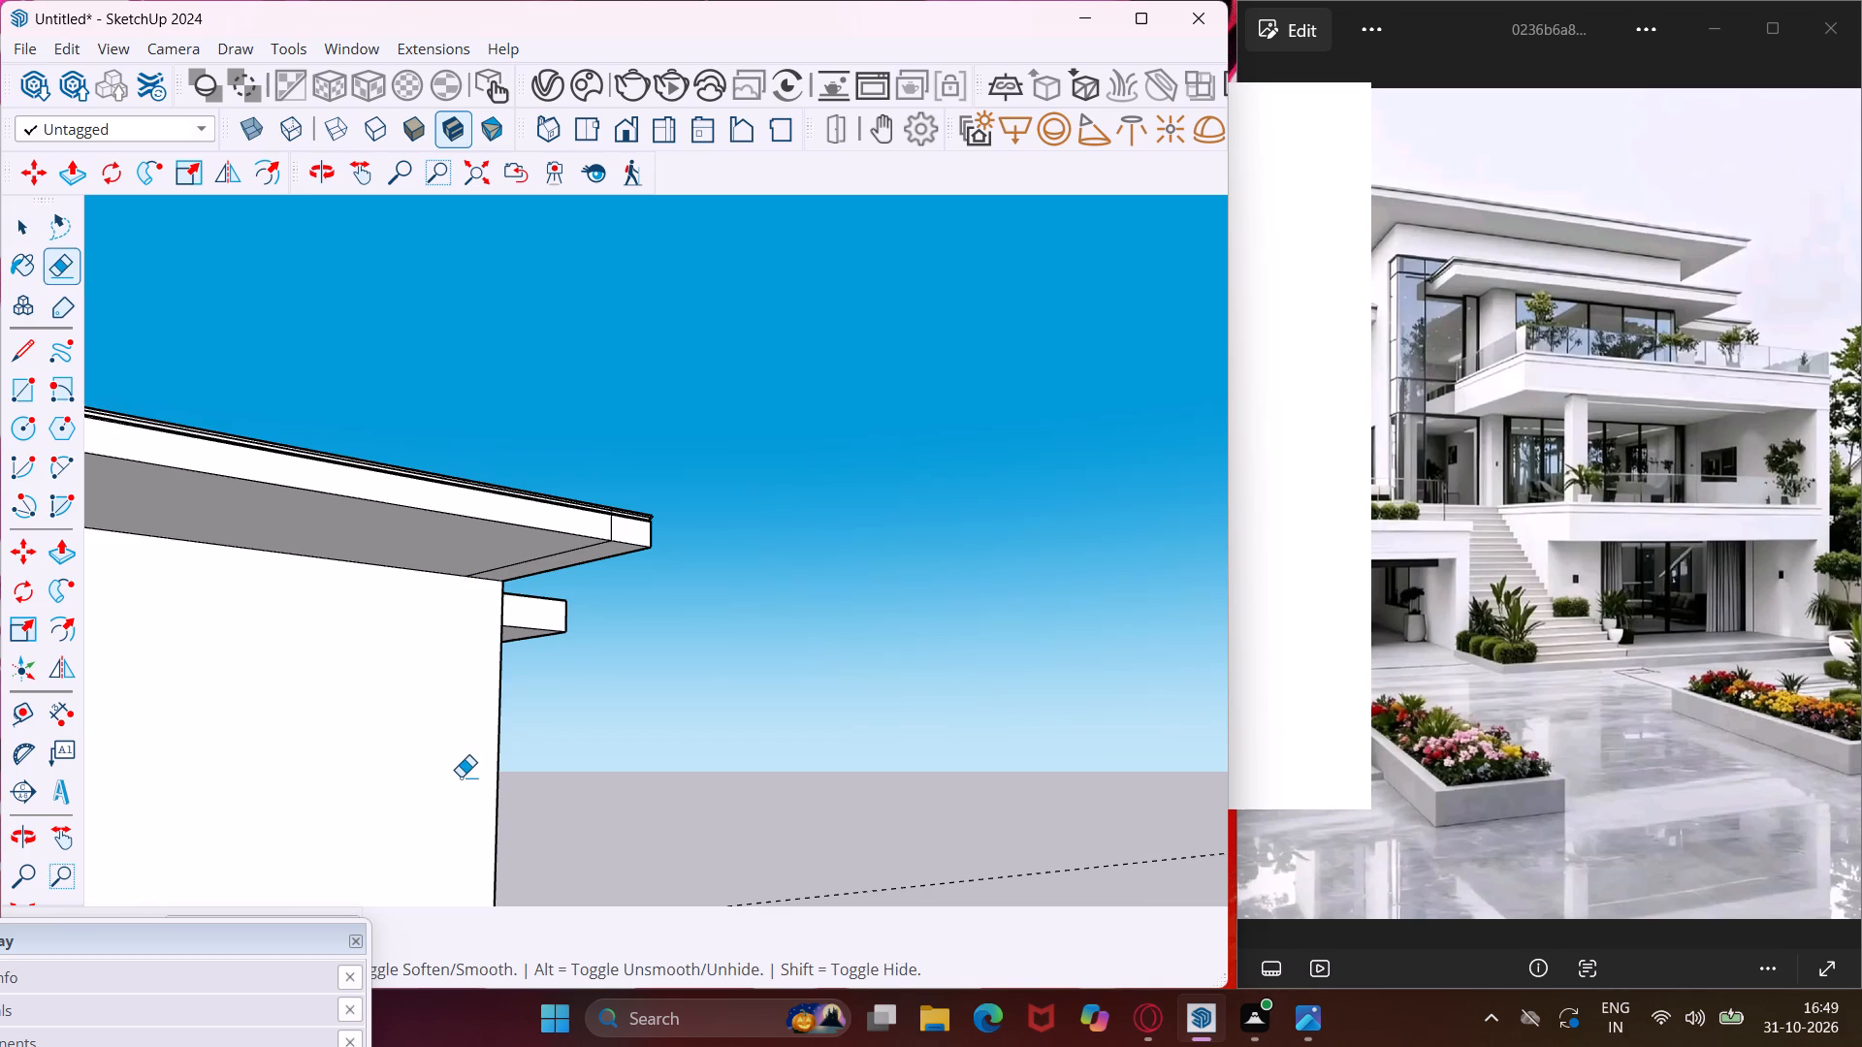
key(Escape)
Copy the top-floor wall face beneath the canopy along the red axis and place the copy clear of the building.
key(space)
click(439, 786)
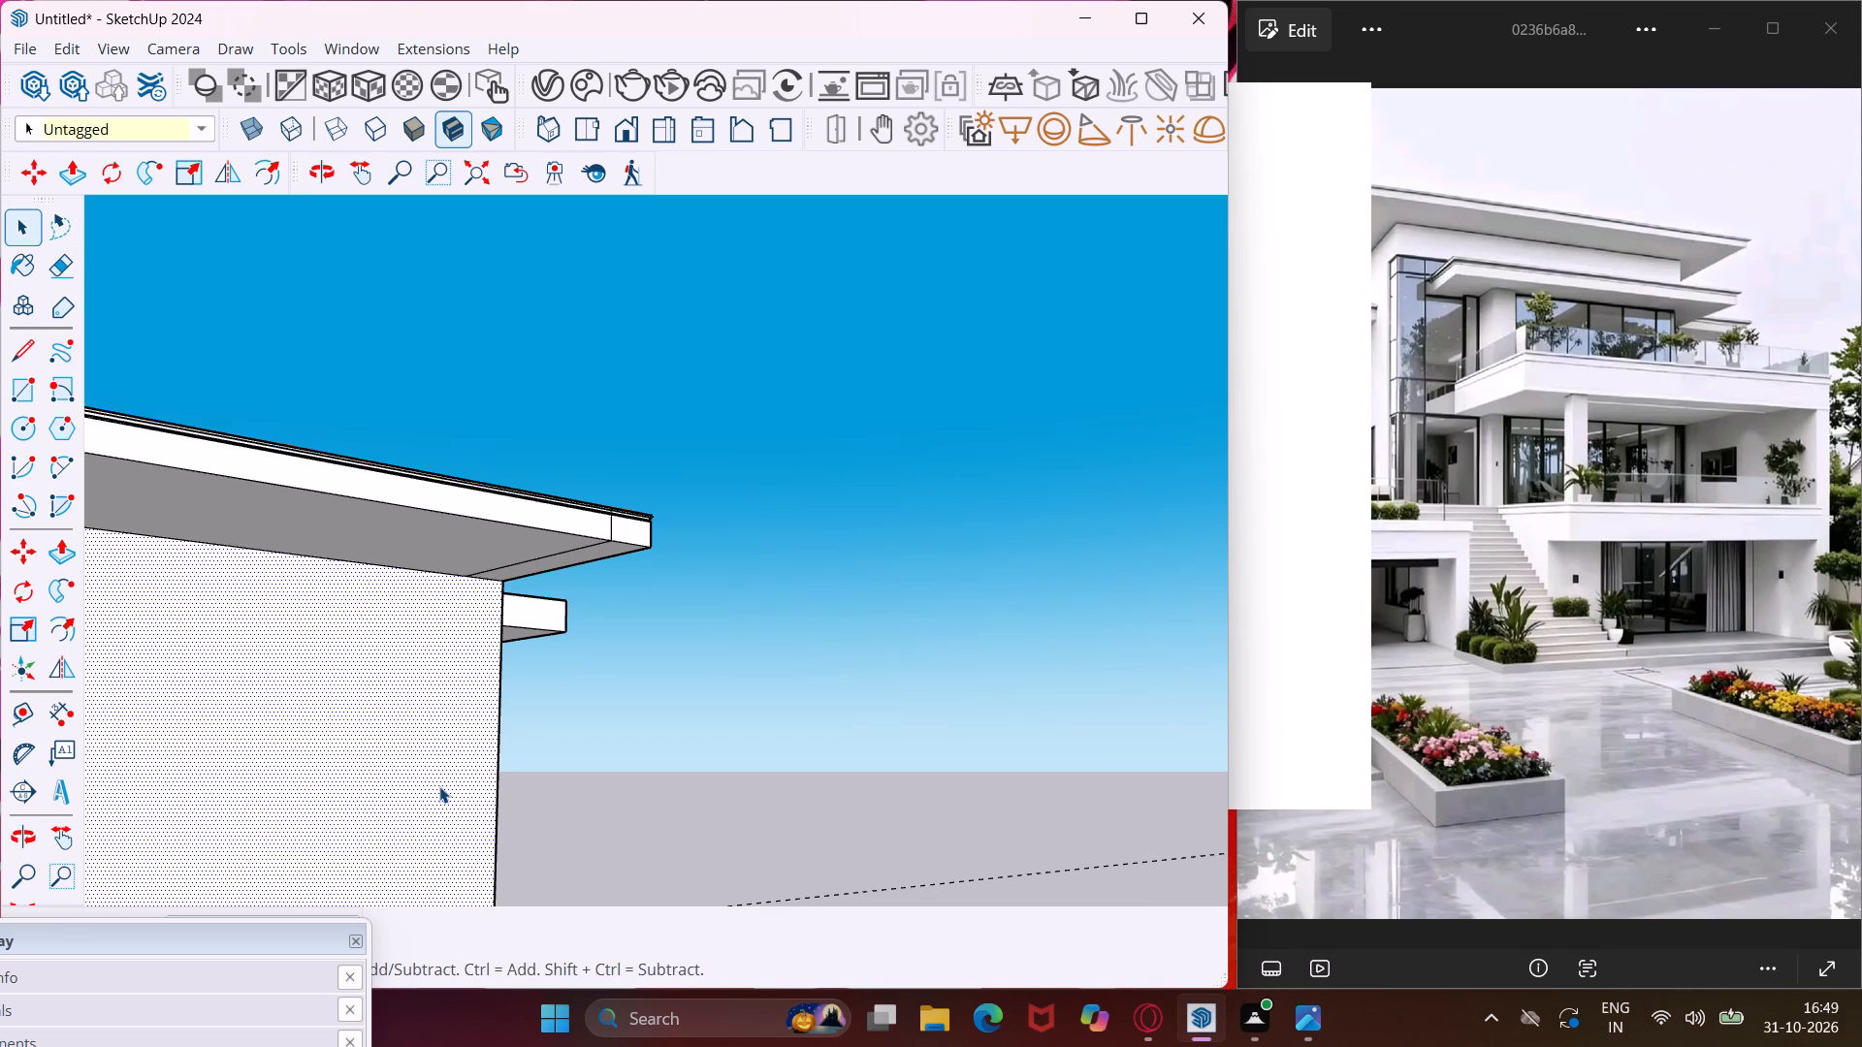
key(m)
click(439, 786)
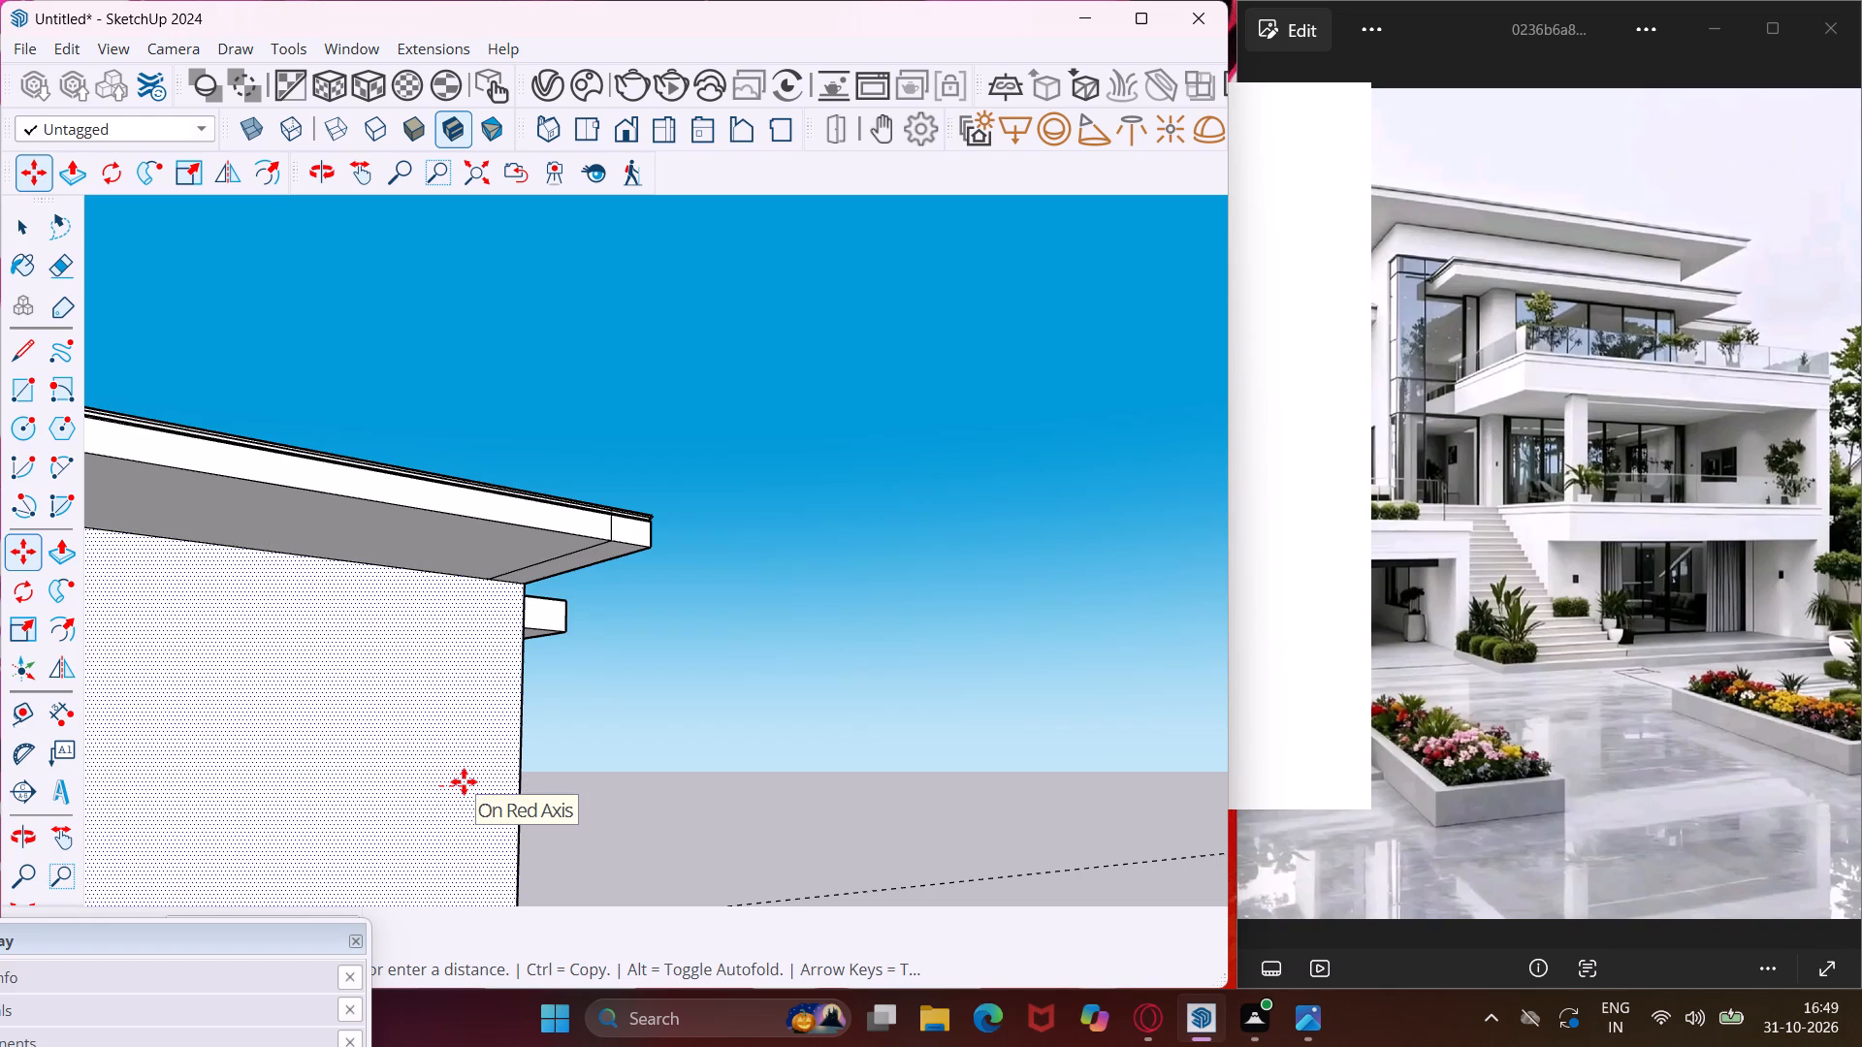
scroll(466, 781, down, 4)
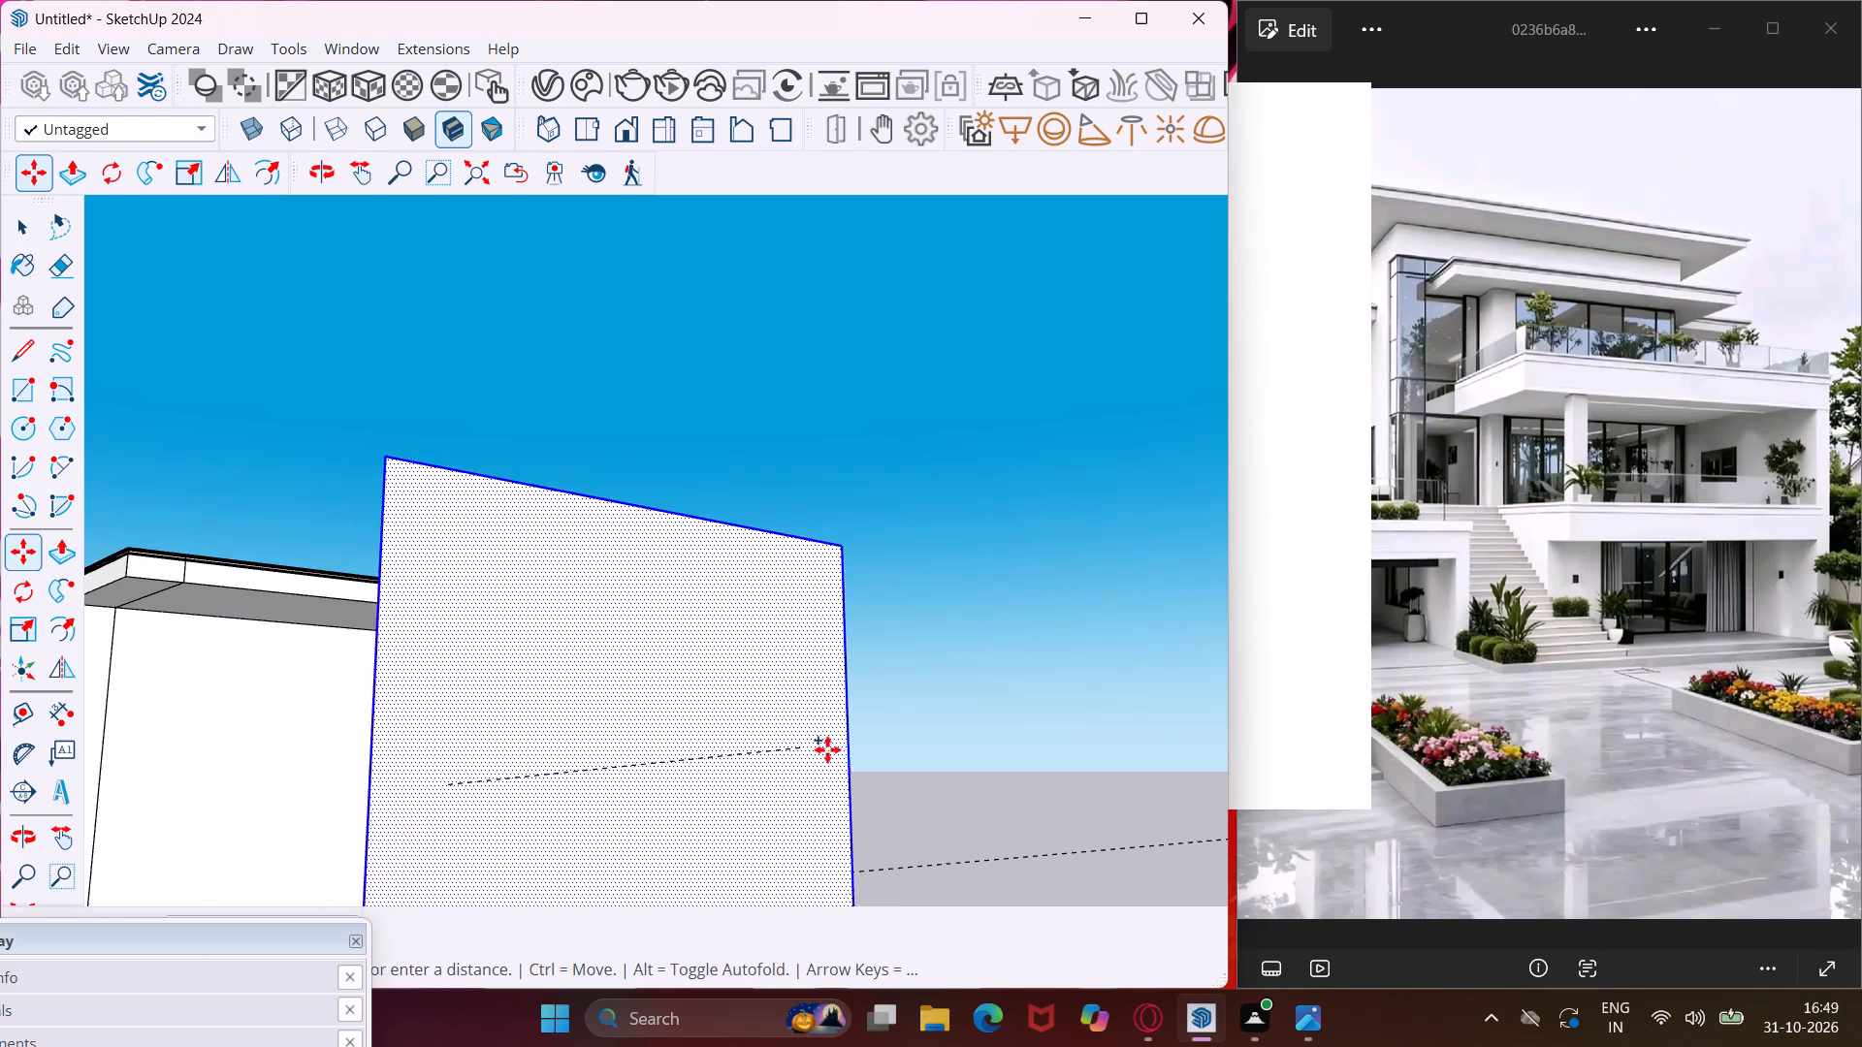
scroll(865, 759, down, 6)
middle_drag(863, 759, 687, 853)
scroll(787, 725, down, 7)
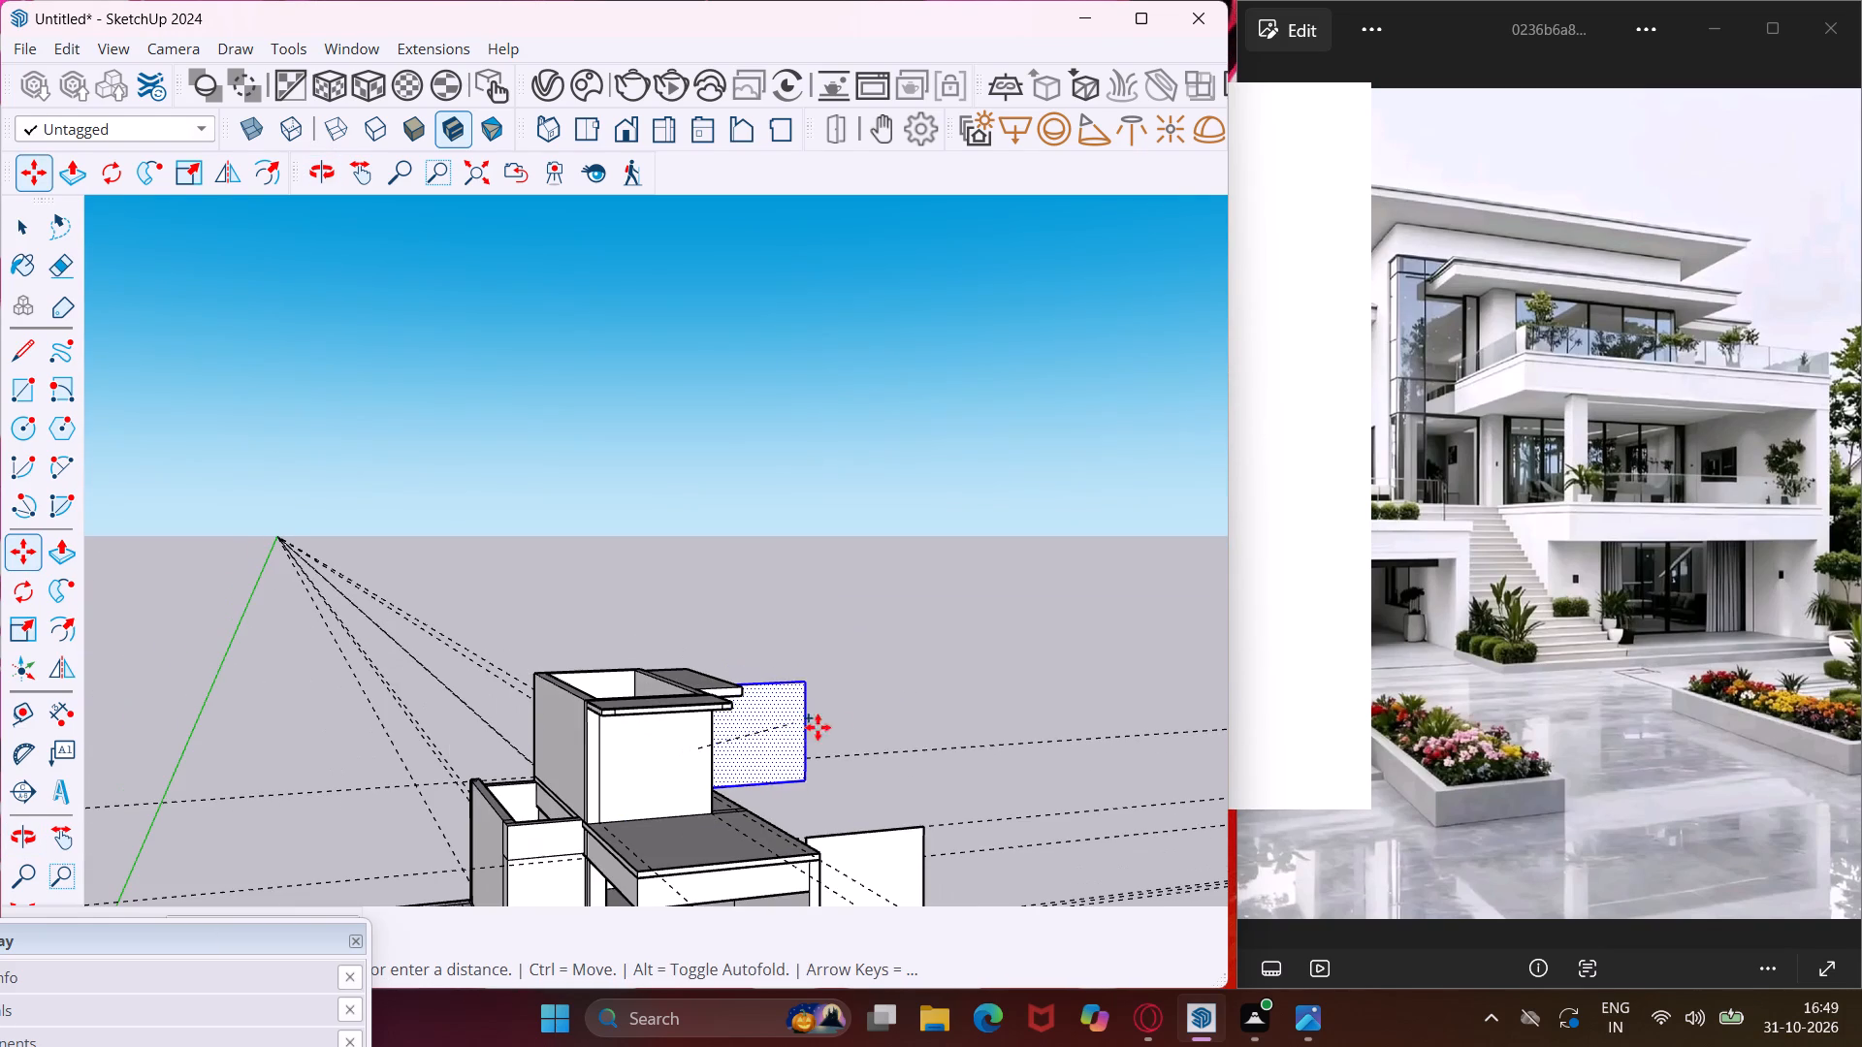
click(959, 728)
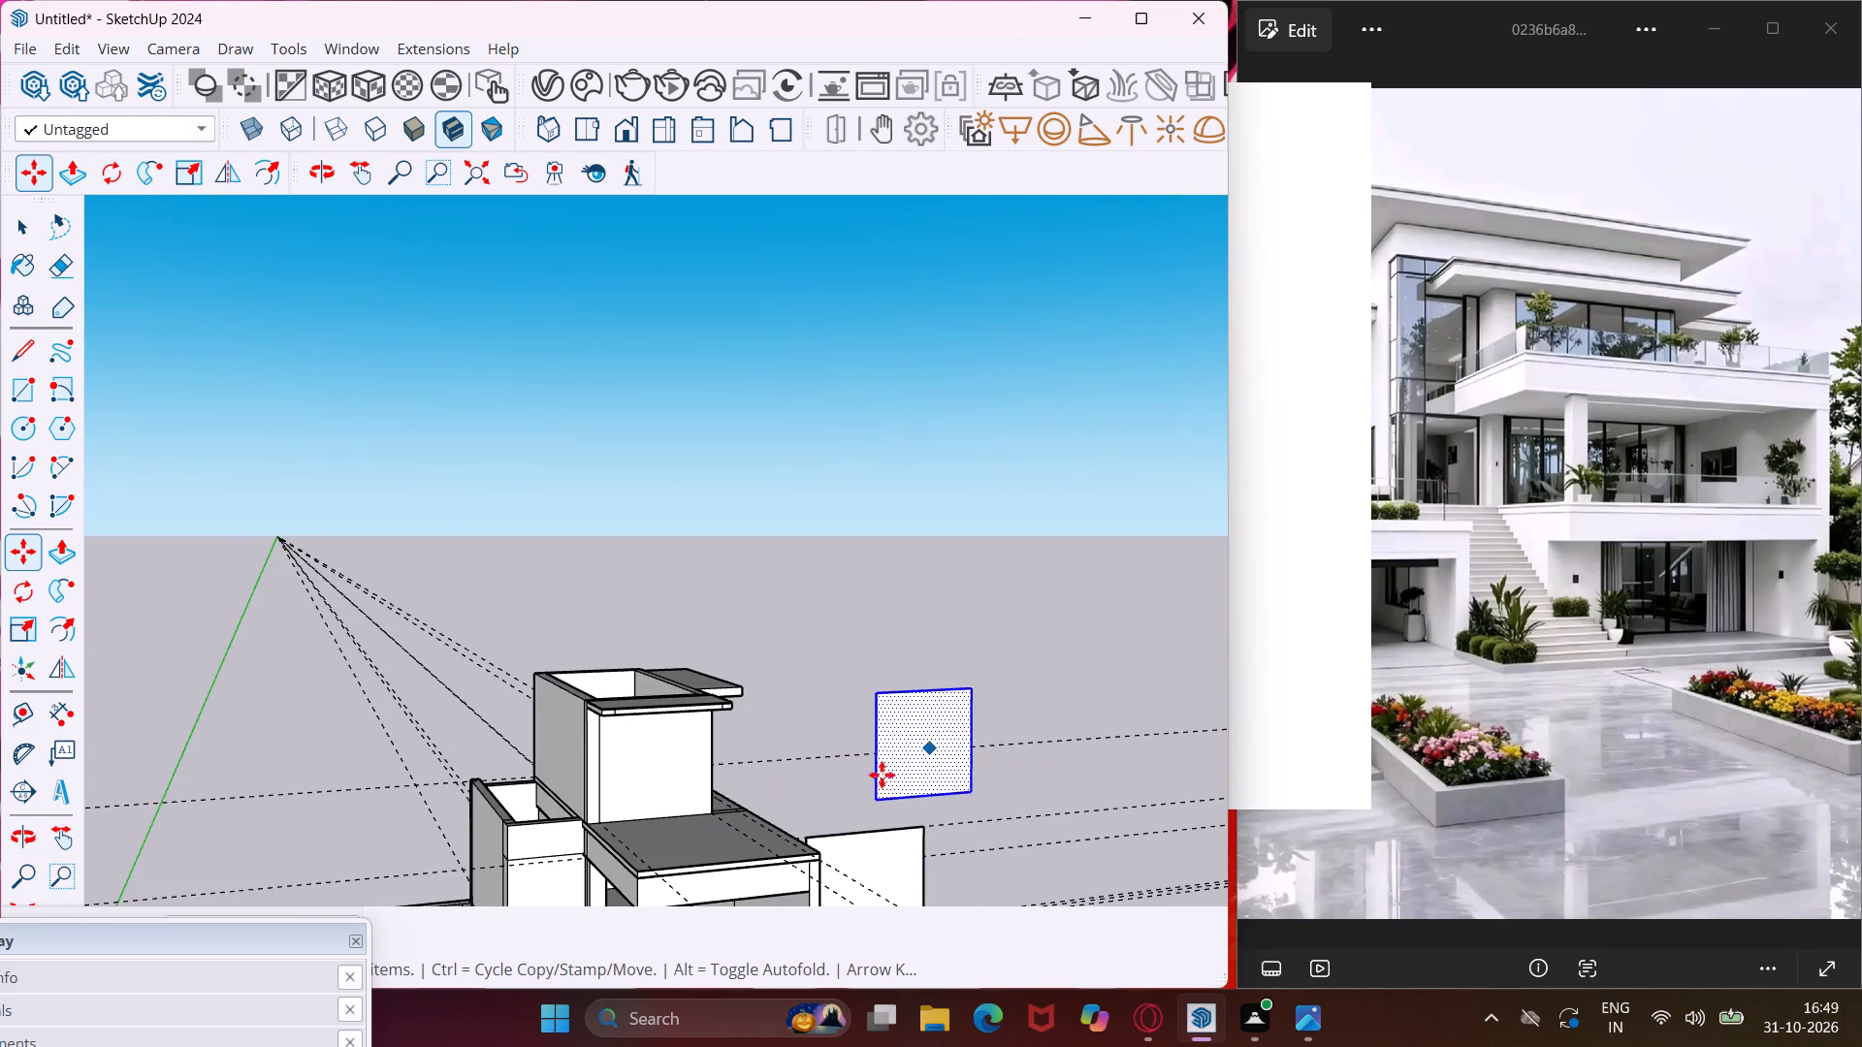
key(Escape)
key(space)
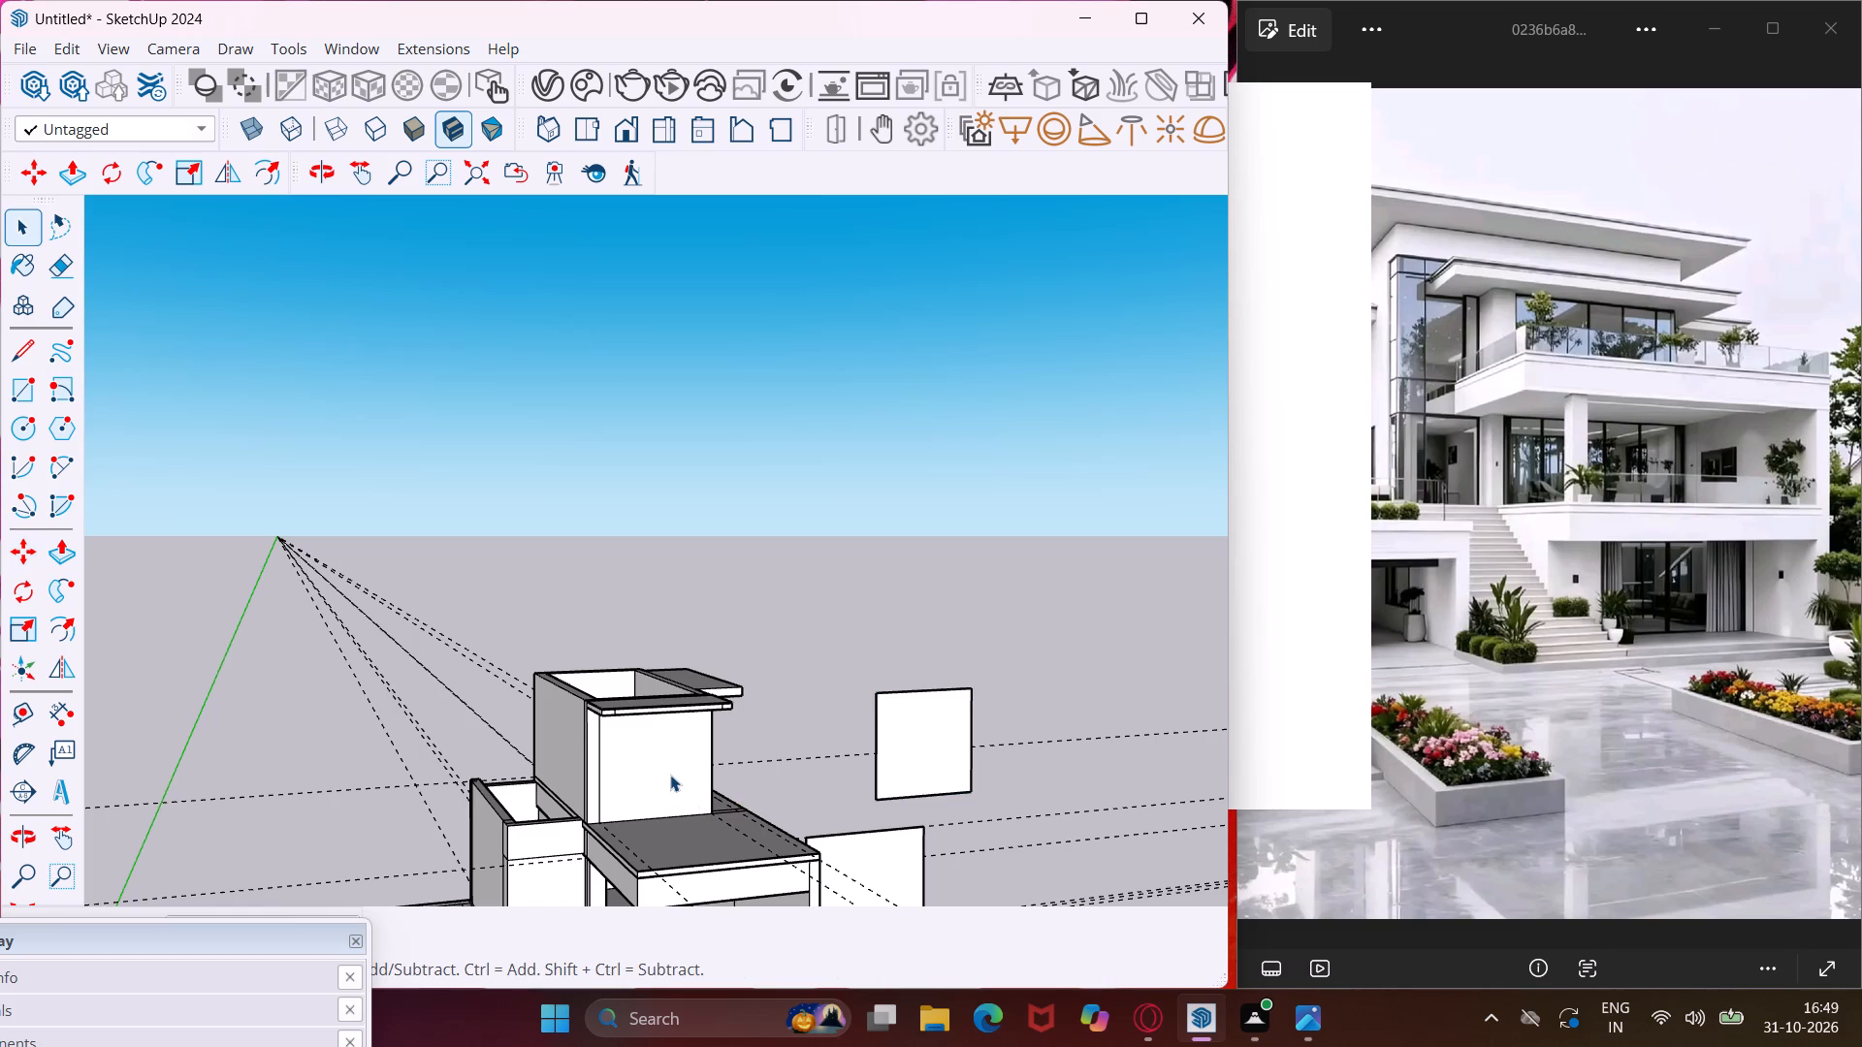
Bring the villa reference image to the front and compare it with the model's stacked upper walls.
scroll(548, 828, up, 4)
middle_drag(548, 828, 811, 837)
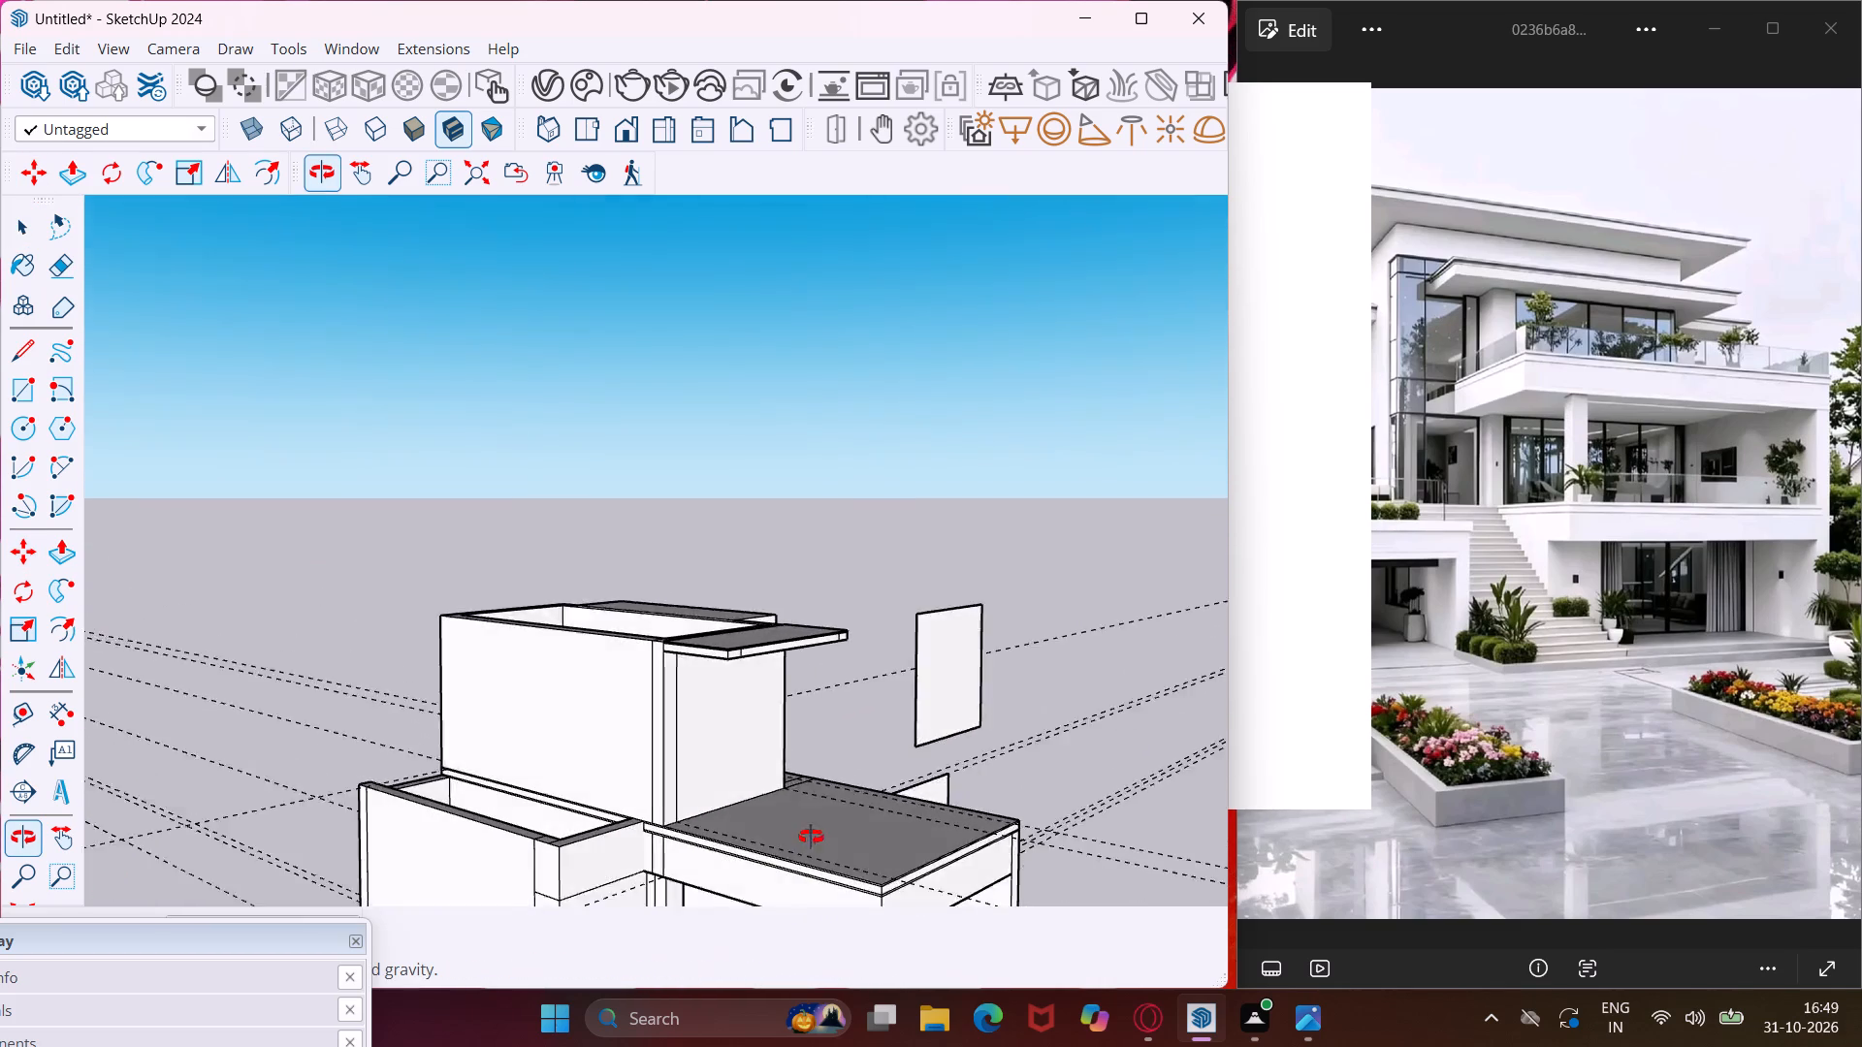
middle_drag(811, 837, 933, 815)
scroll(837, 679, down, 11)
middle_drag(804, 703, 832, 835)
scroll(680, 684, up, 4)
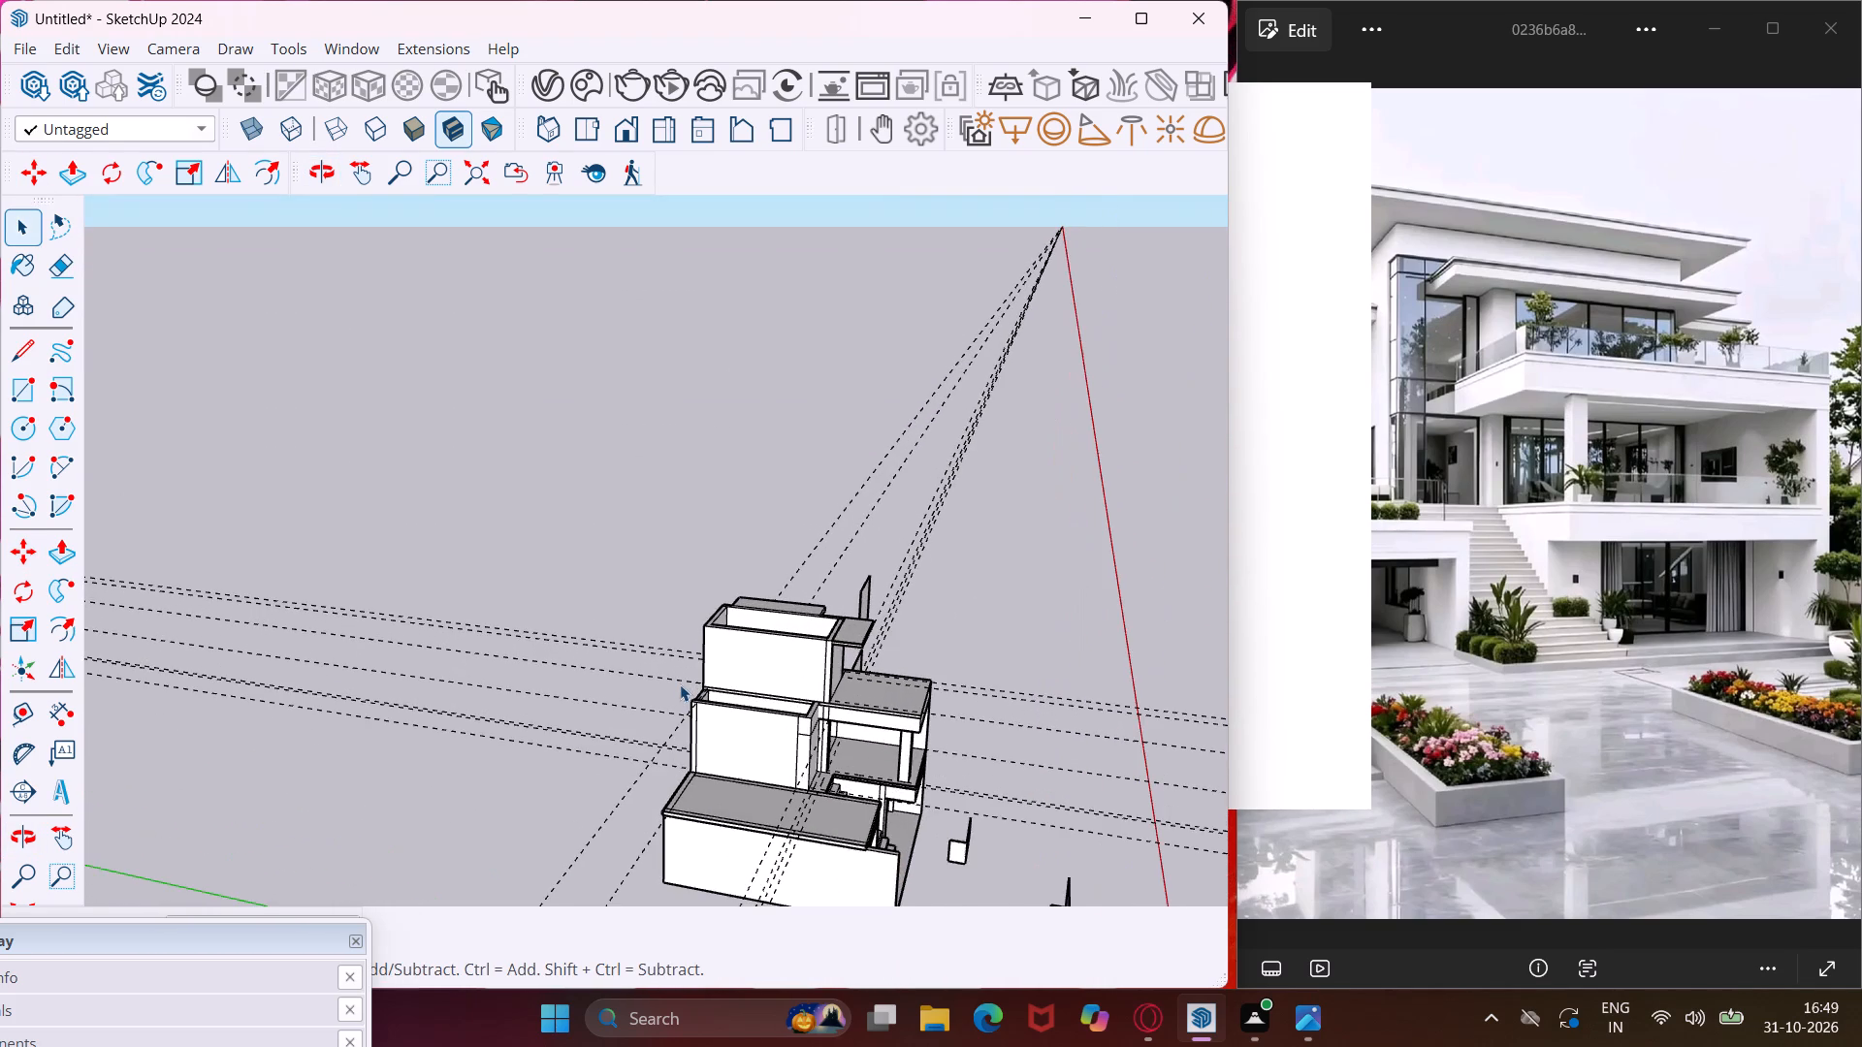
scroll(680, 684, up, 11)
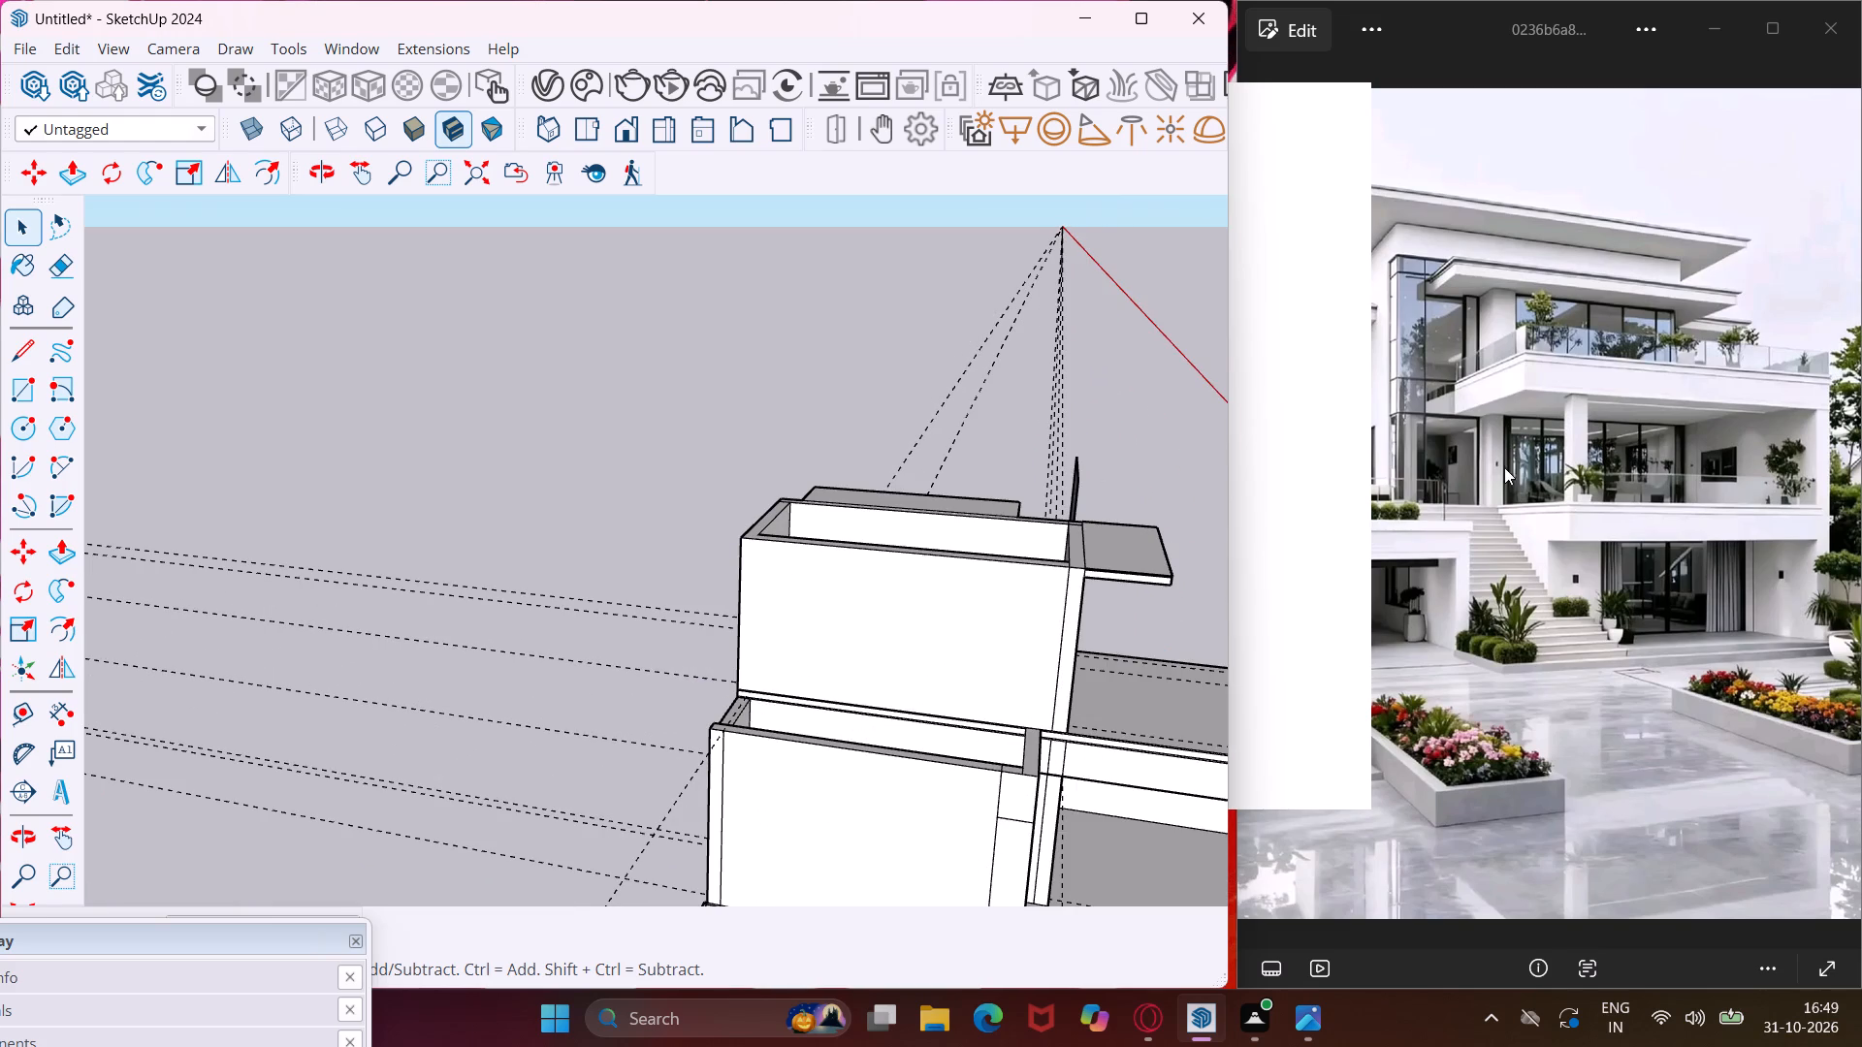
scroll(1484, 466, down, 1)
click(1481, 466)
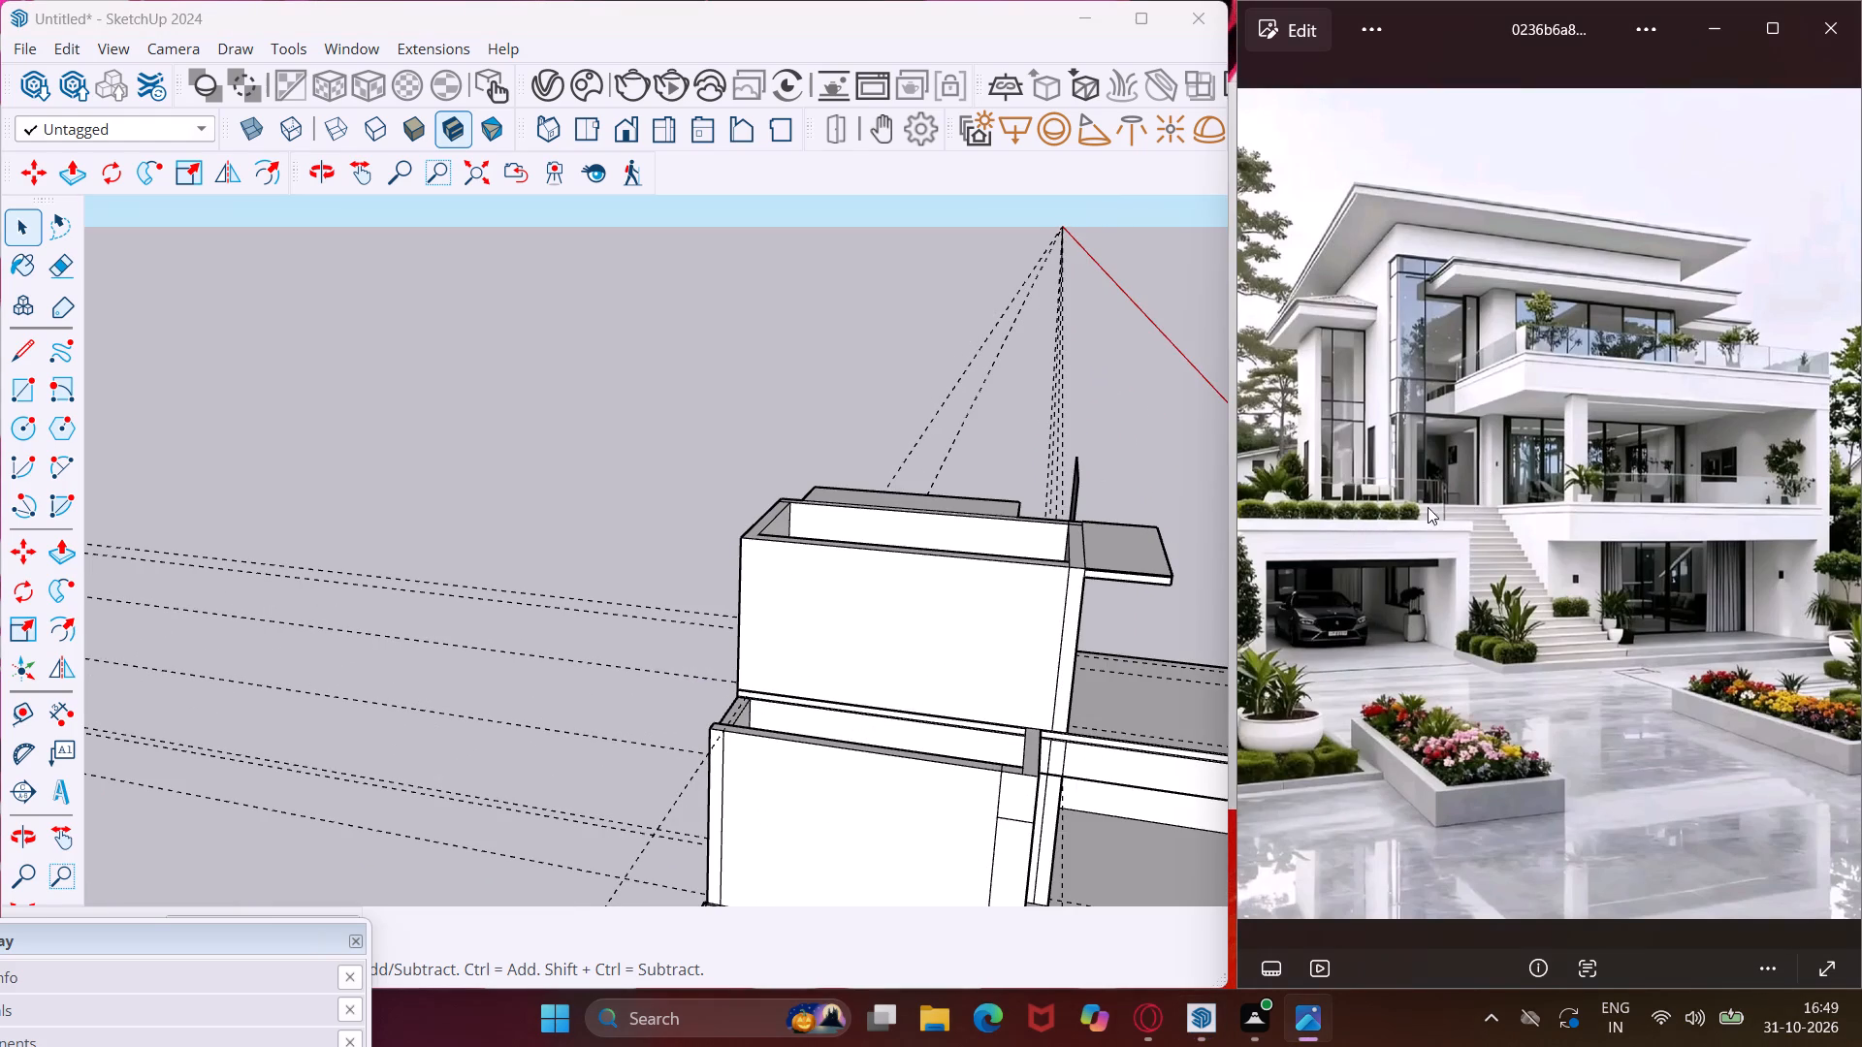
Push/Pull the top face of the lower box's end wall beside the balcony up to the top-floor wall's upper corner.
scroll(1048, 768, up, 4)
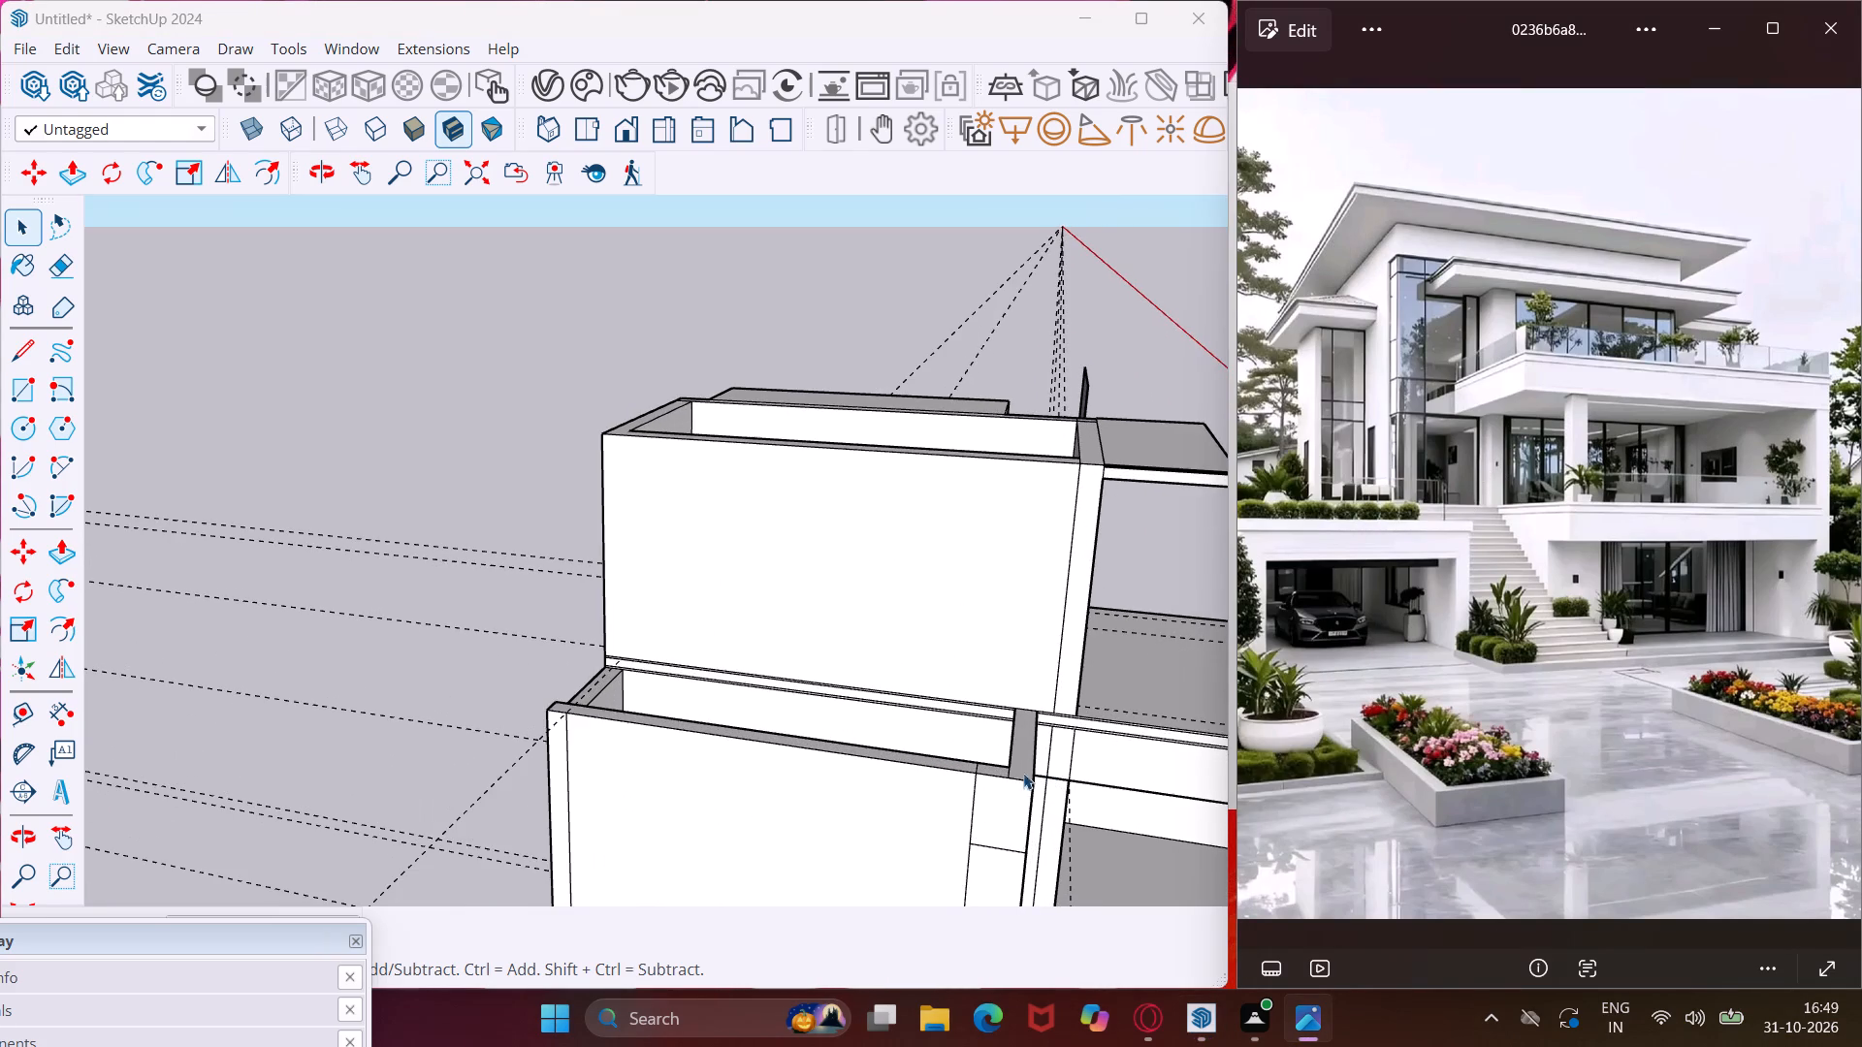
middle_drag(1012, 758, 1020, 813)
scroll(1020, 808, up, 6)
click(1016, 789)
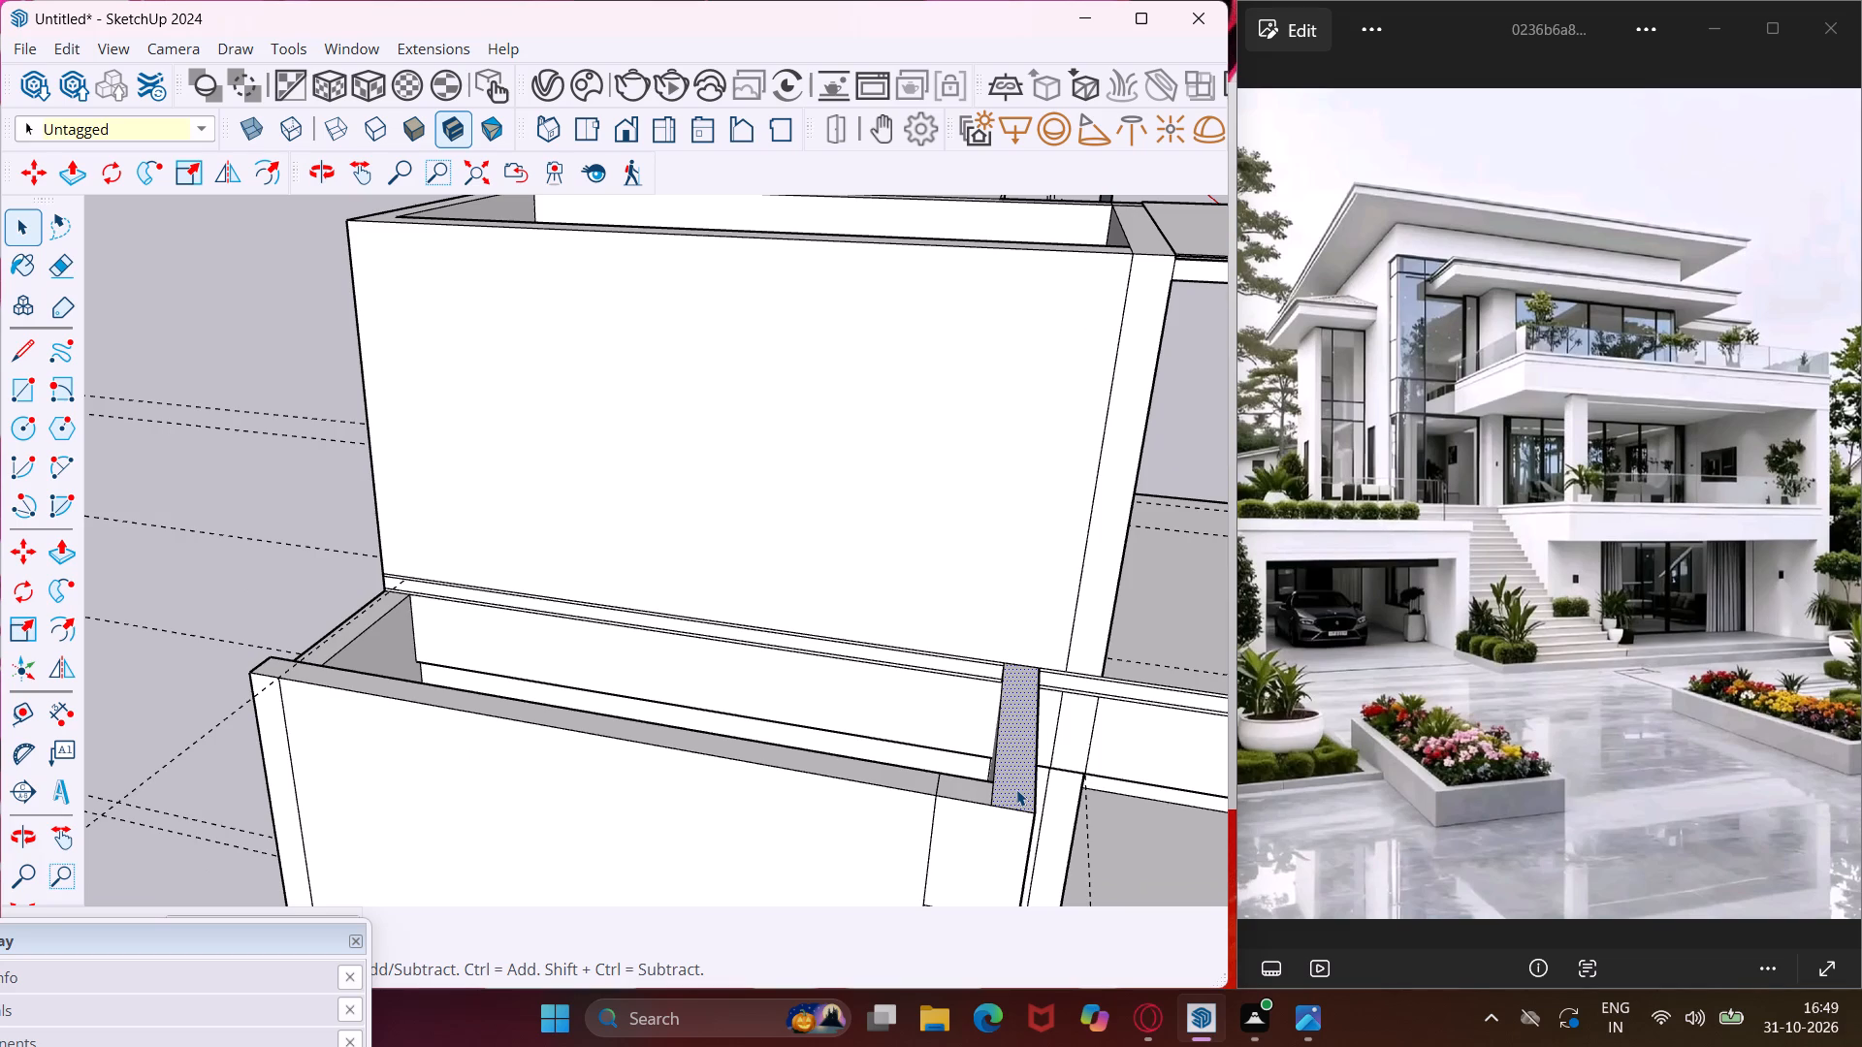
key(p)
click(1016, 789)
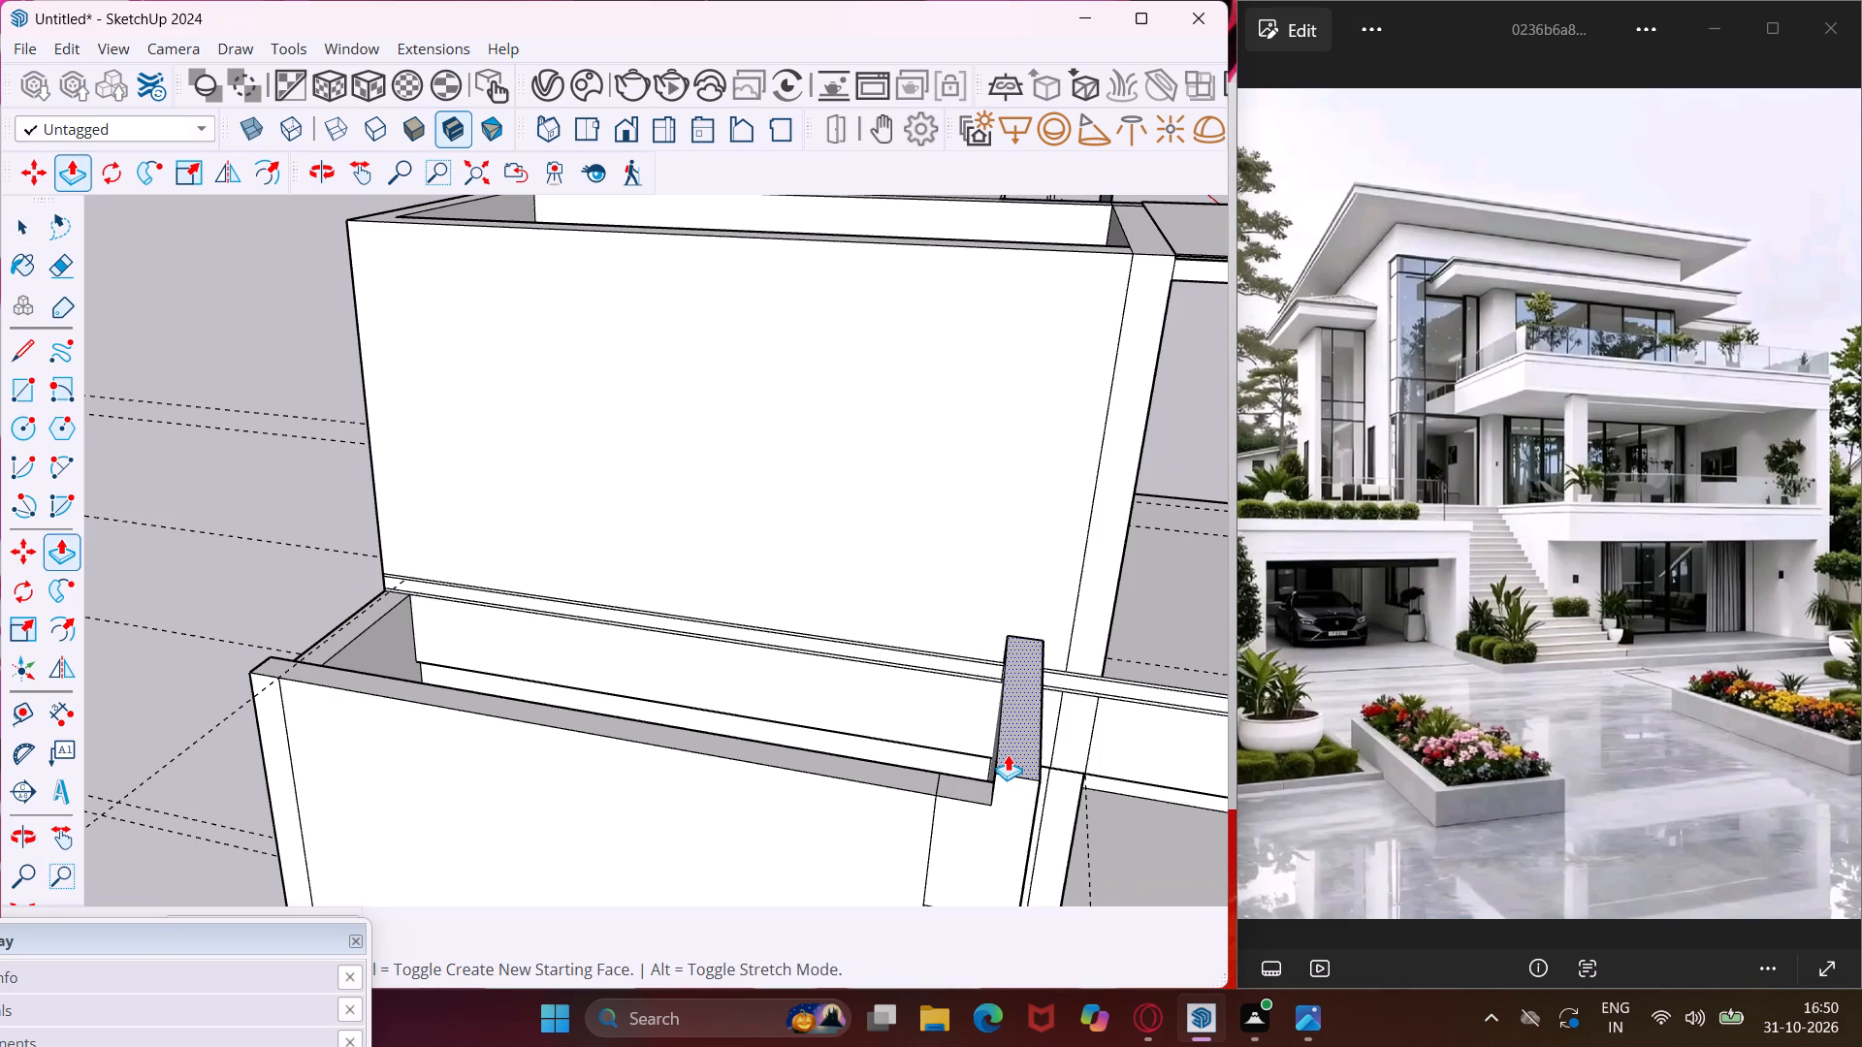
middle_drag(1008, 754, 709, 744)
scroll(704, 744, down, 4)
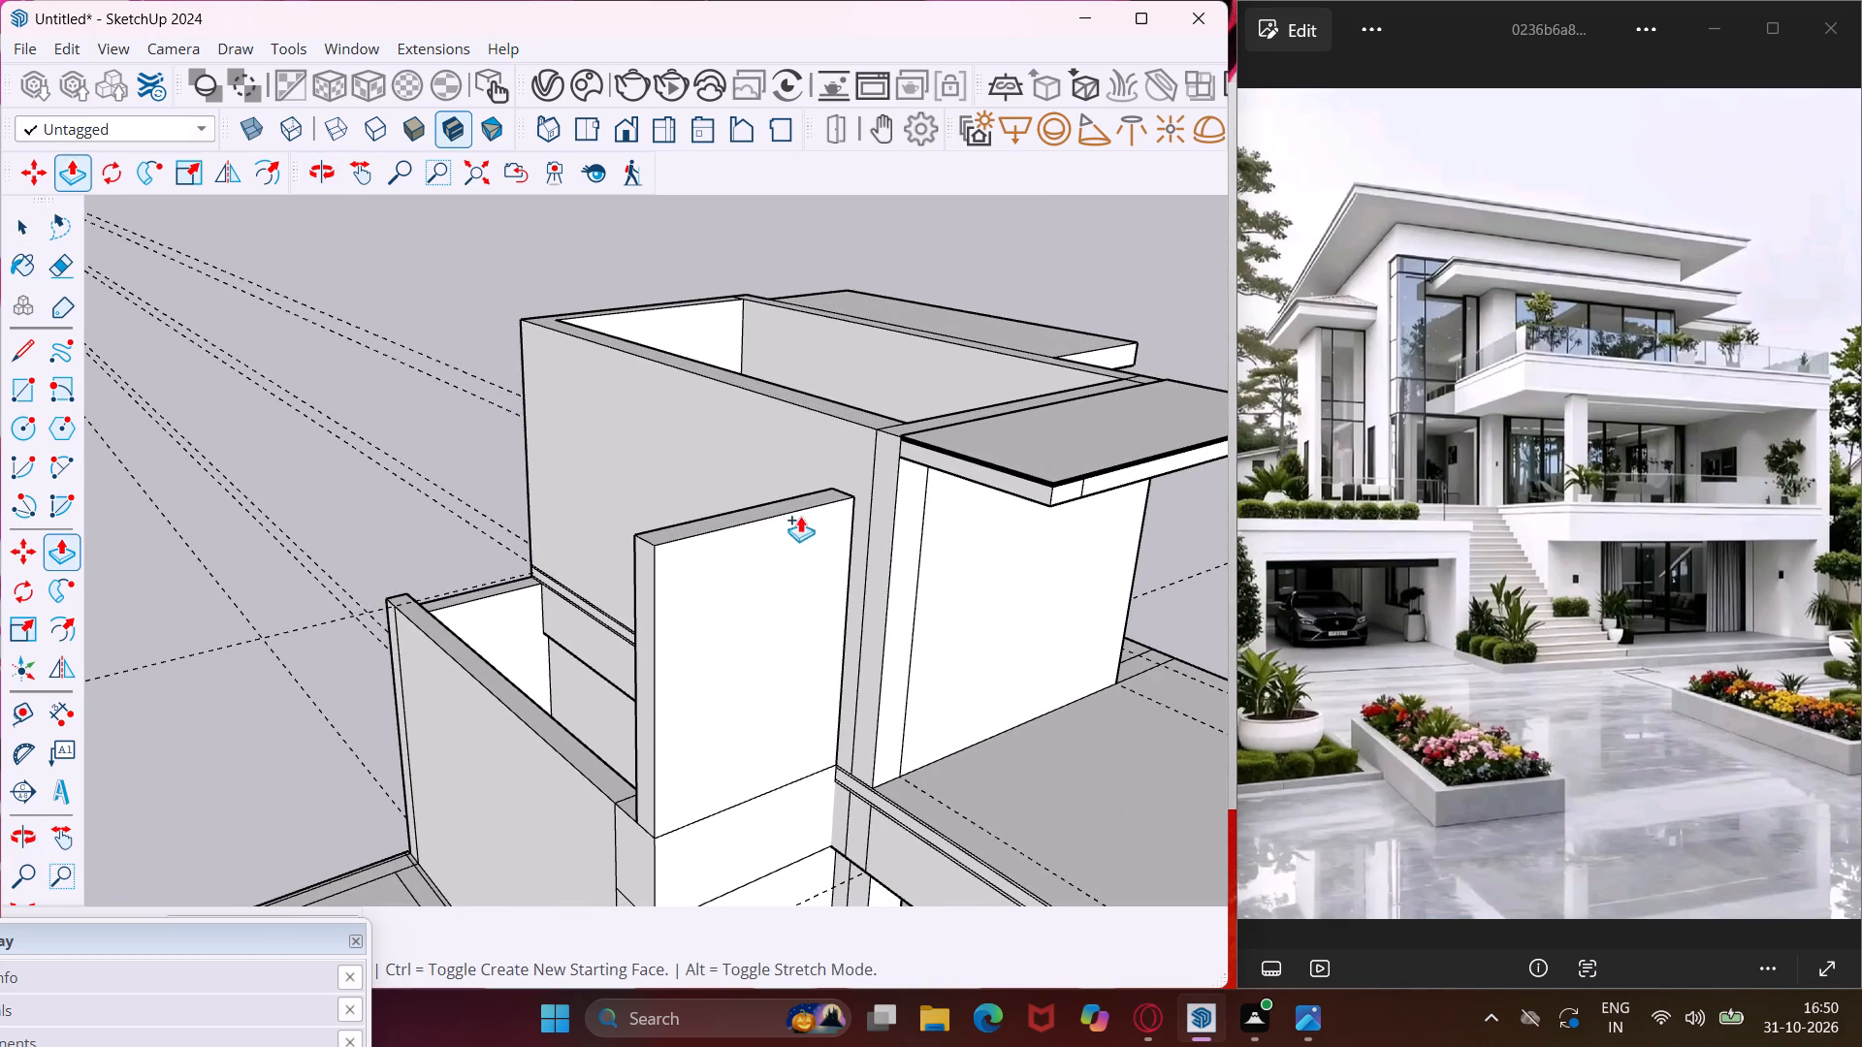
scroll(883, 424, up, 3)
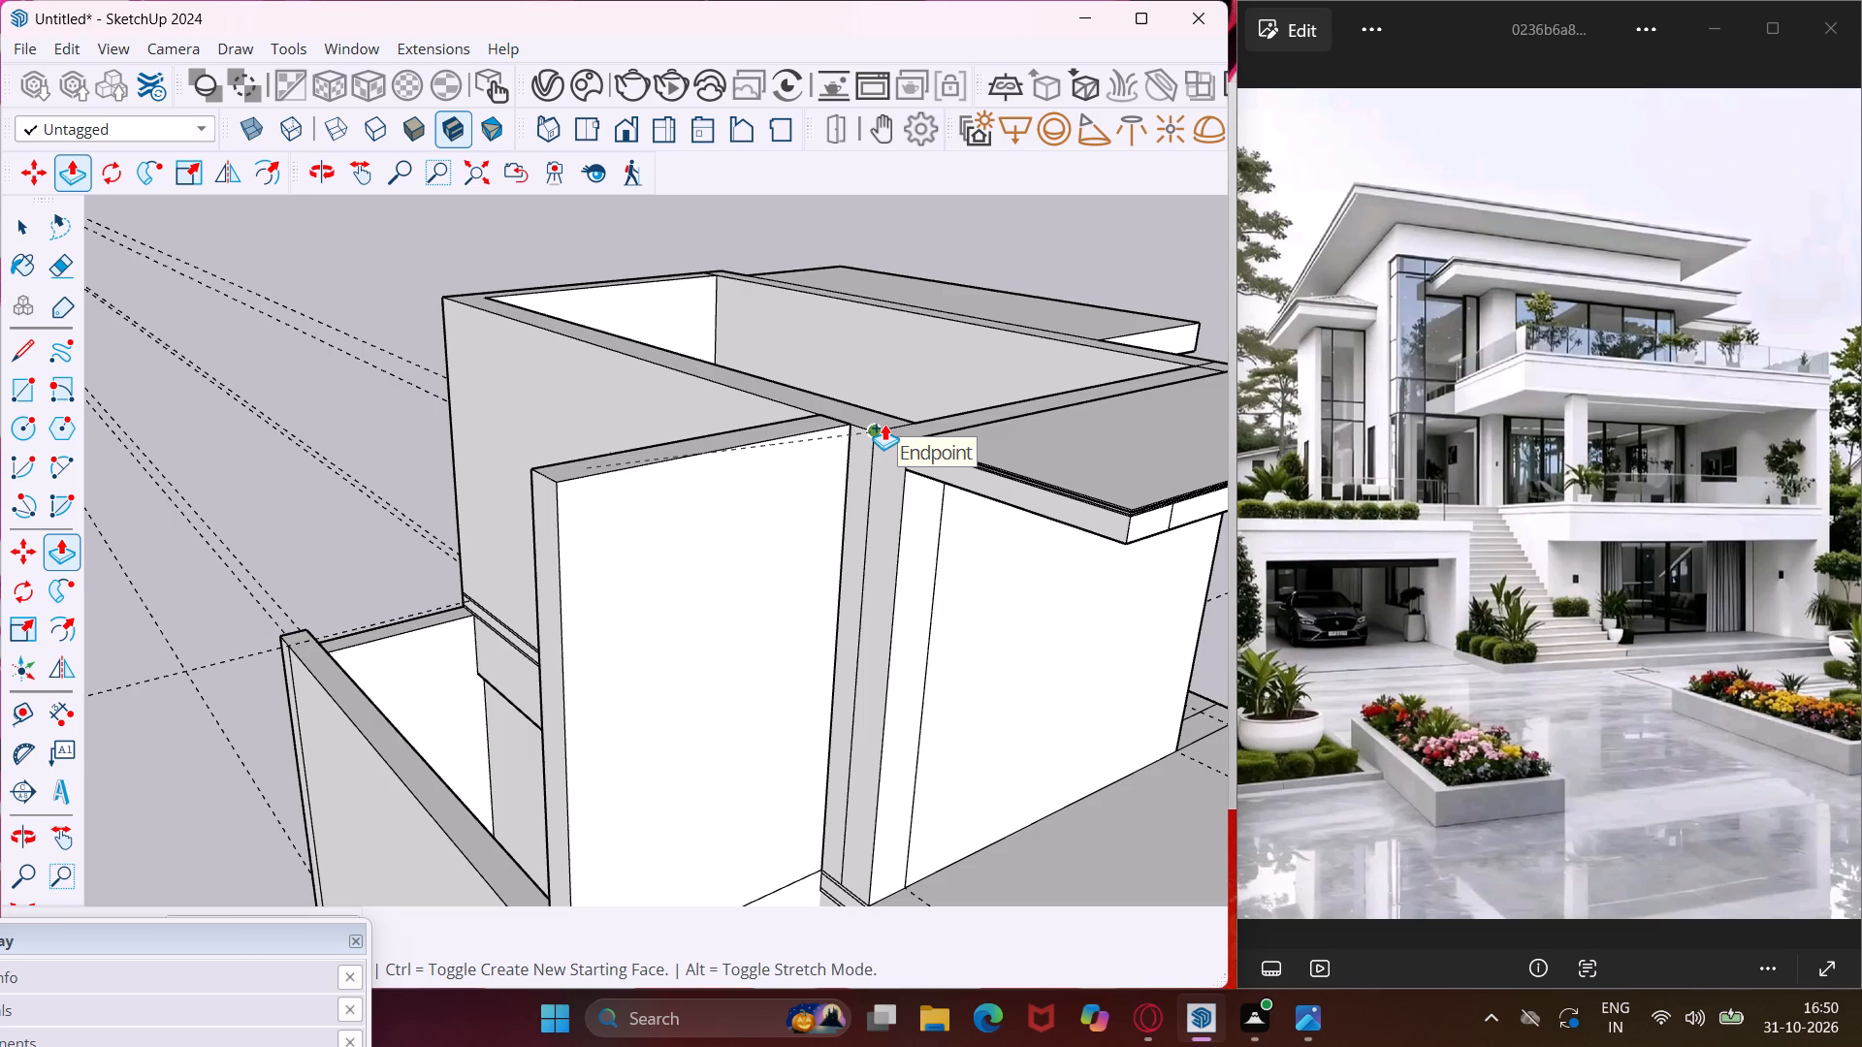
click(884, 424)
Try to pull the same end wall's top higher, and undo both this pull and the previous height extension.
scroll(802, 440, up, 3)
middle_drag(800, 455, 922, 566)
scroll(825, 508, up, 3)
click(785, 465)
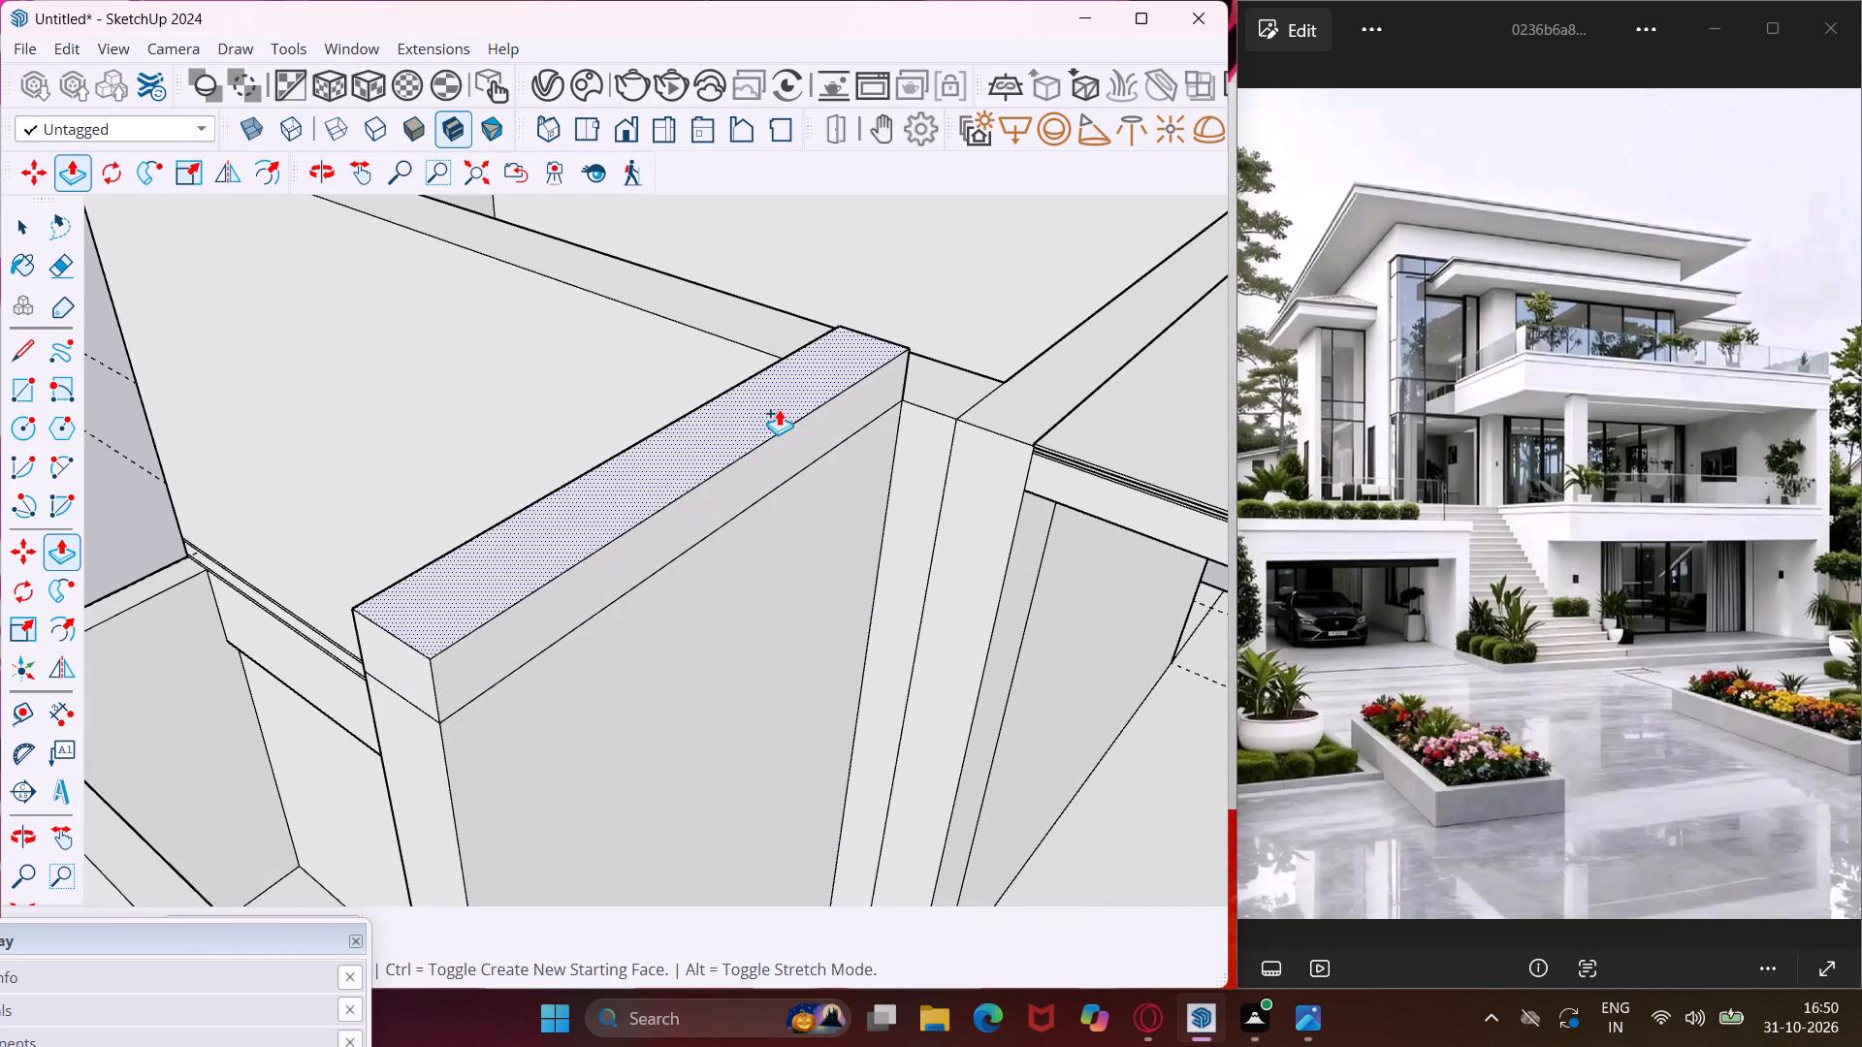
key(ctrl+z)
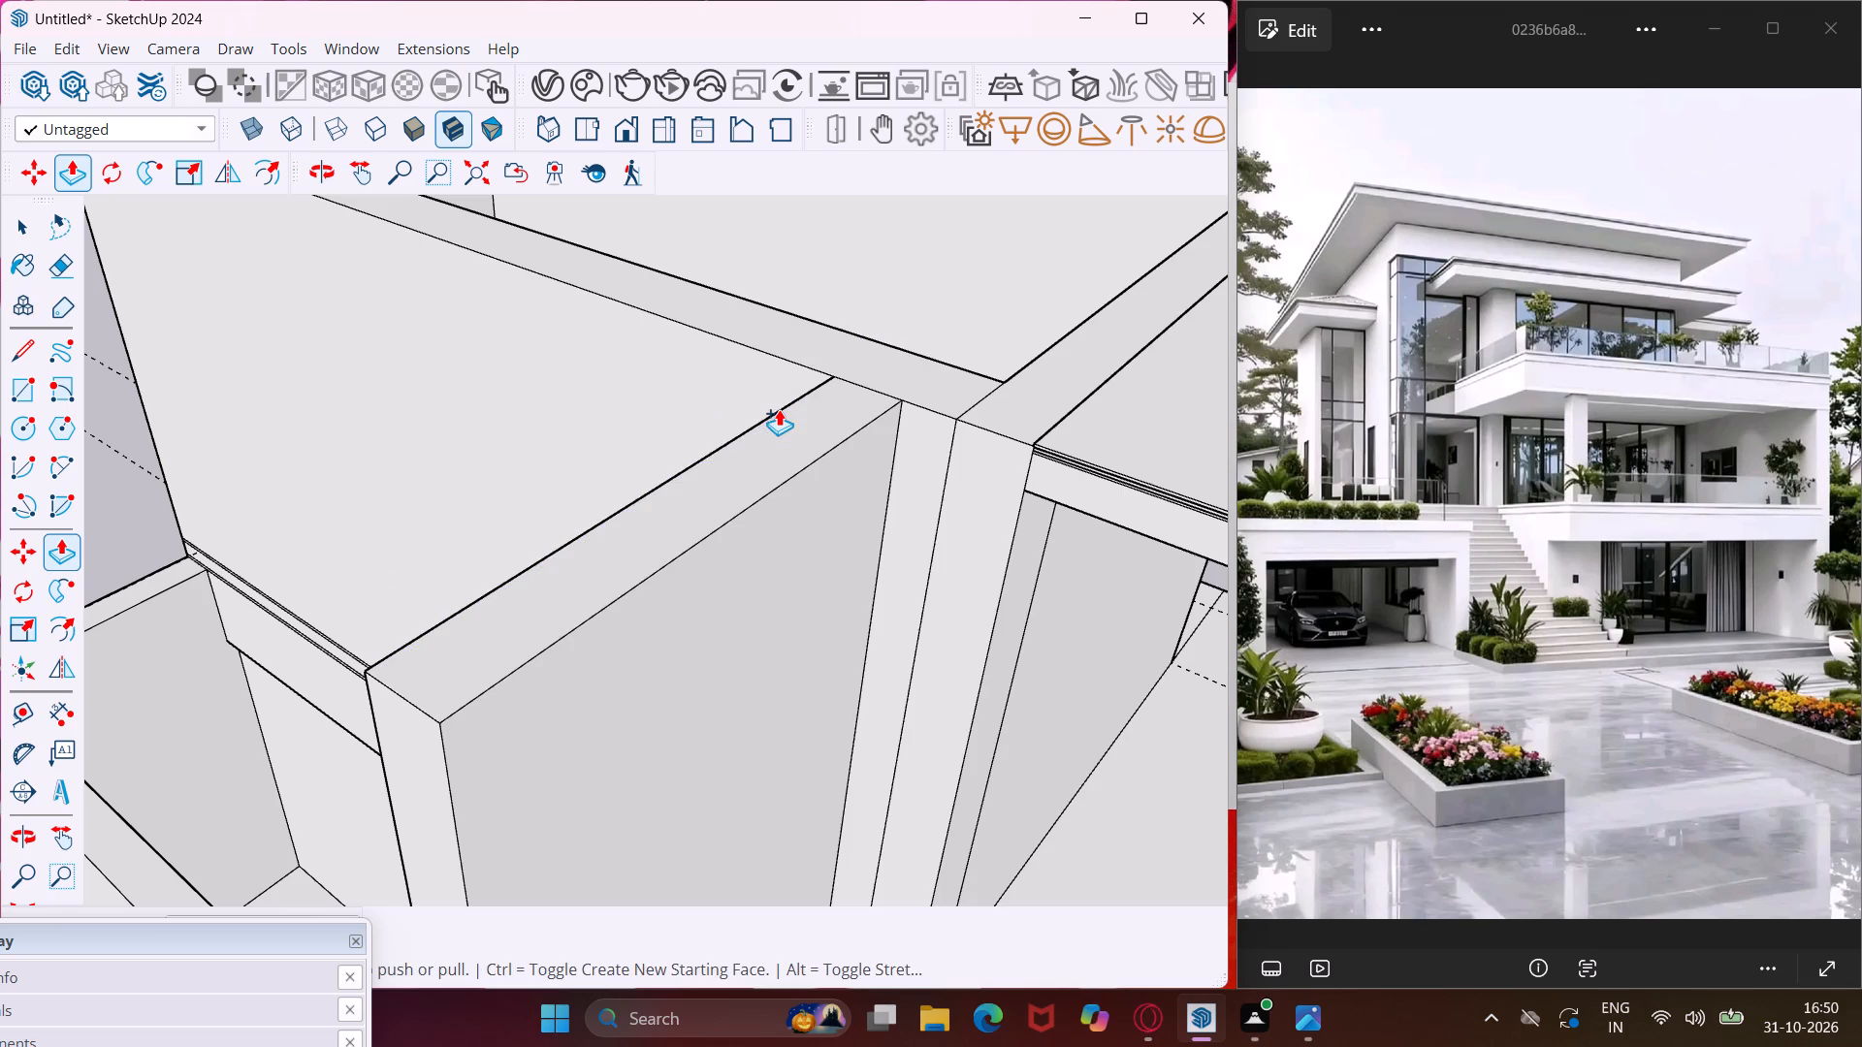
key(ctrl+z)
Push/Pull the end wall's top face up again to the level of the canopy's top.
scroll(778, 466, down, 12)
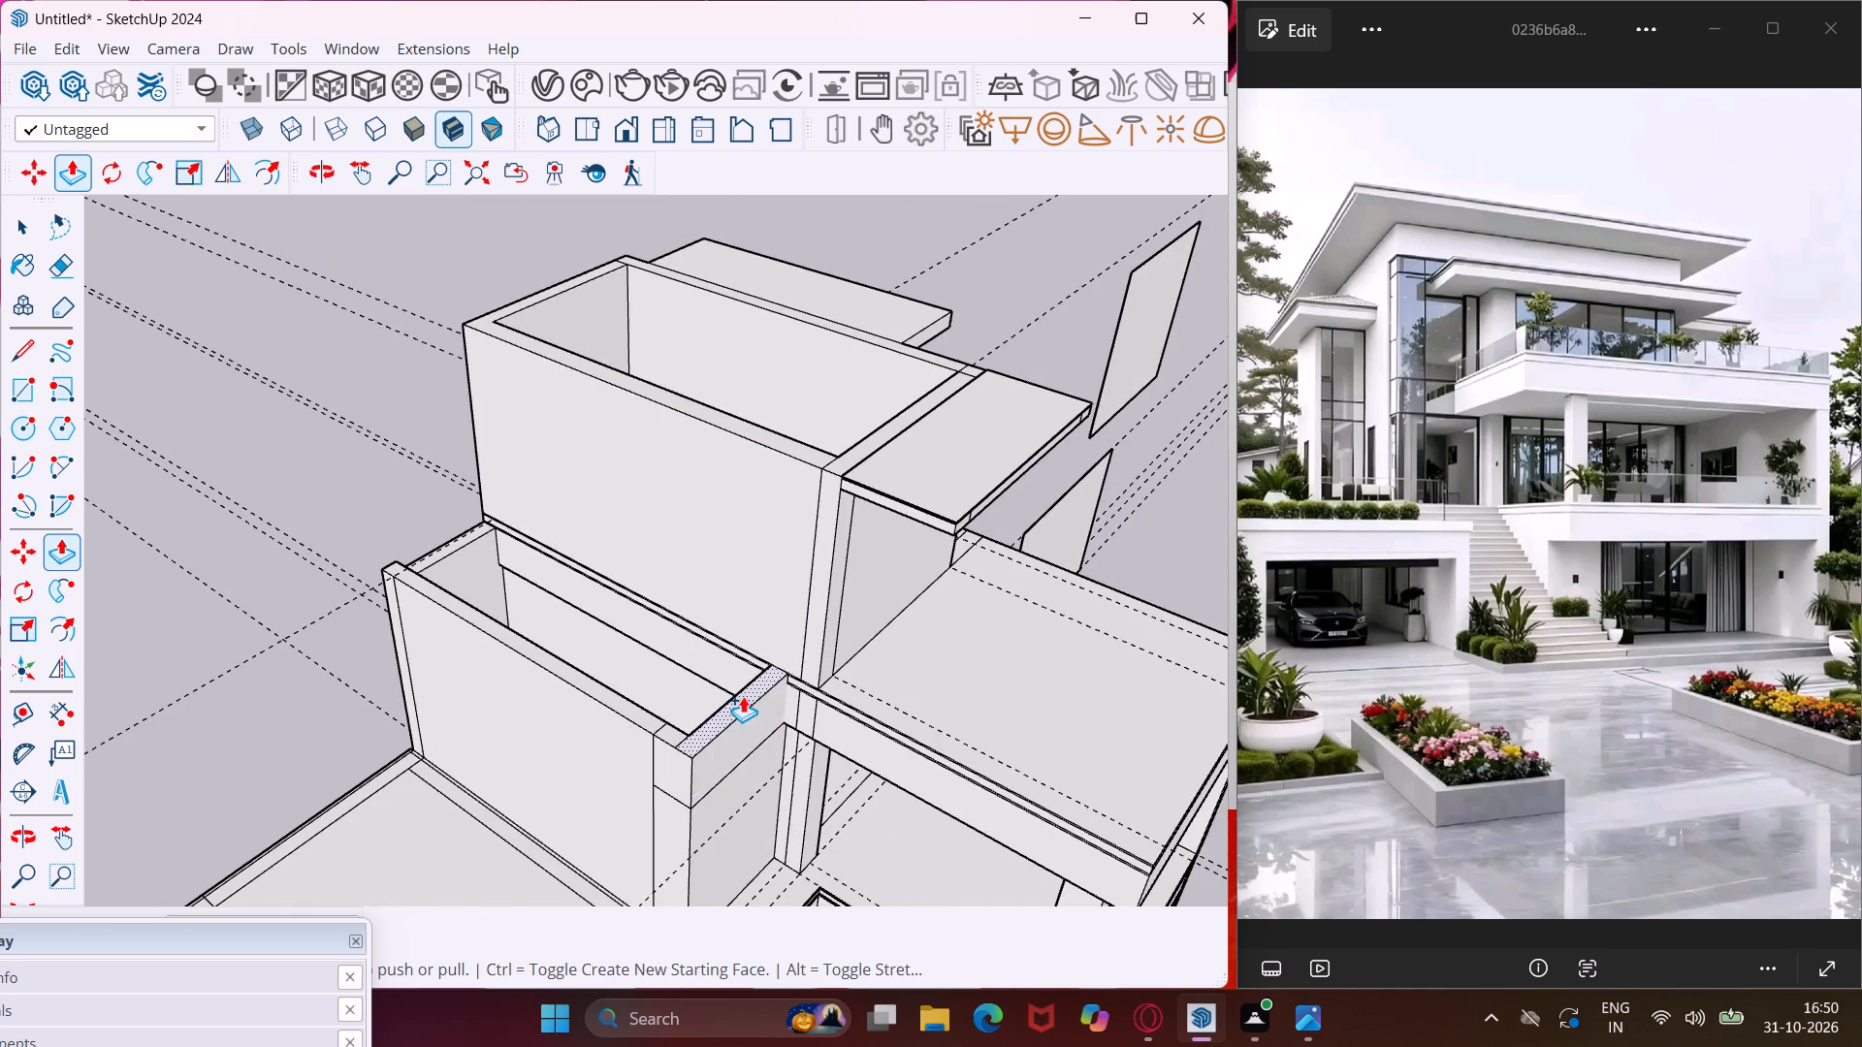
scroll(743, 696, up, 4)
click(741, 696)
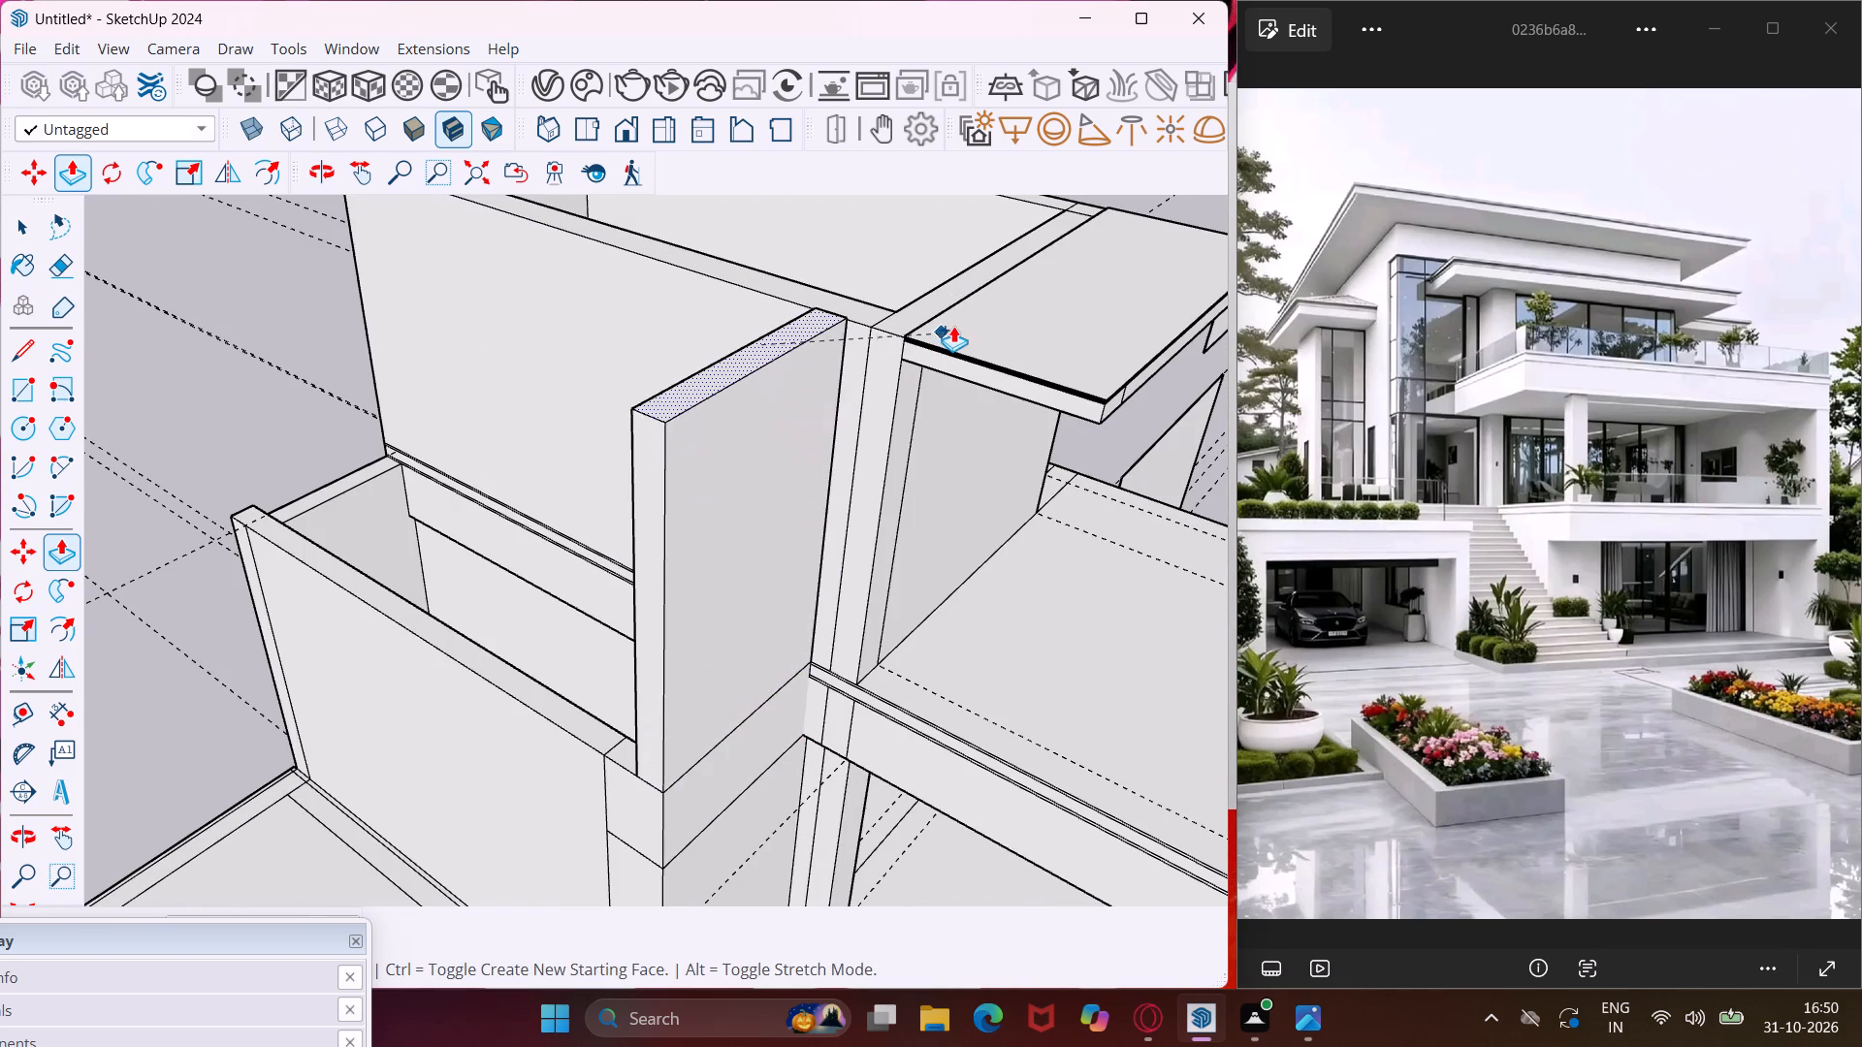
scroll(953, 326, up, 4)
click(954, 335)
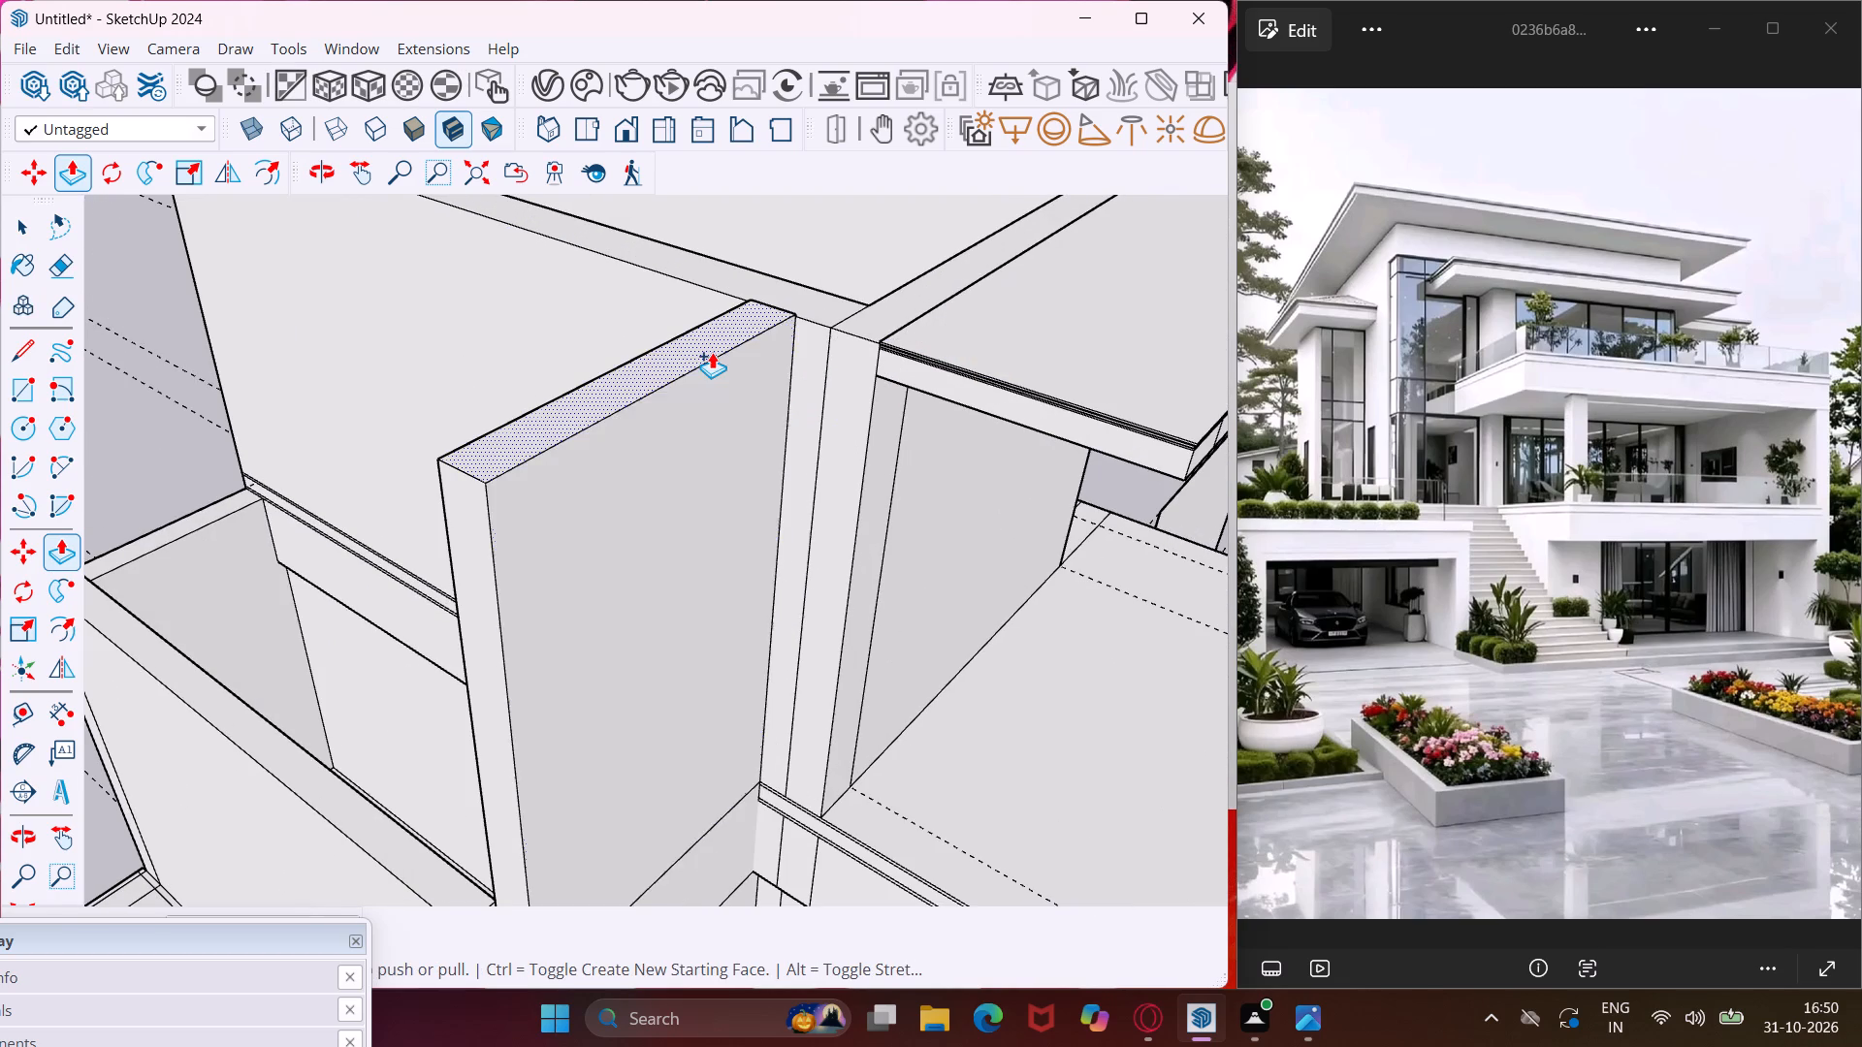
Push/Pull a short extra section onto the end wall's top so it rises slightly above the neighbouring top-floor wall.
scroll(712, 352, up, 10)
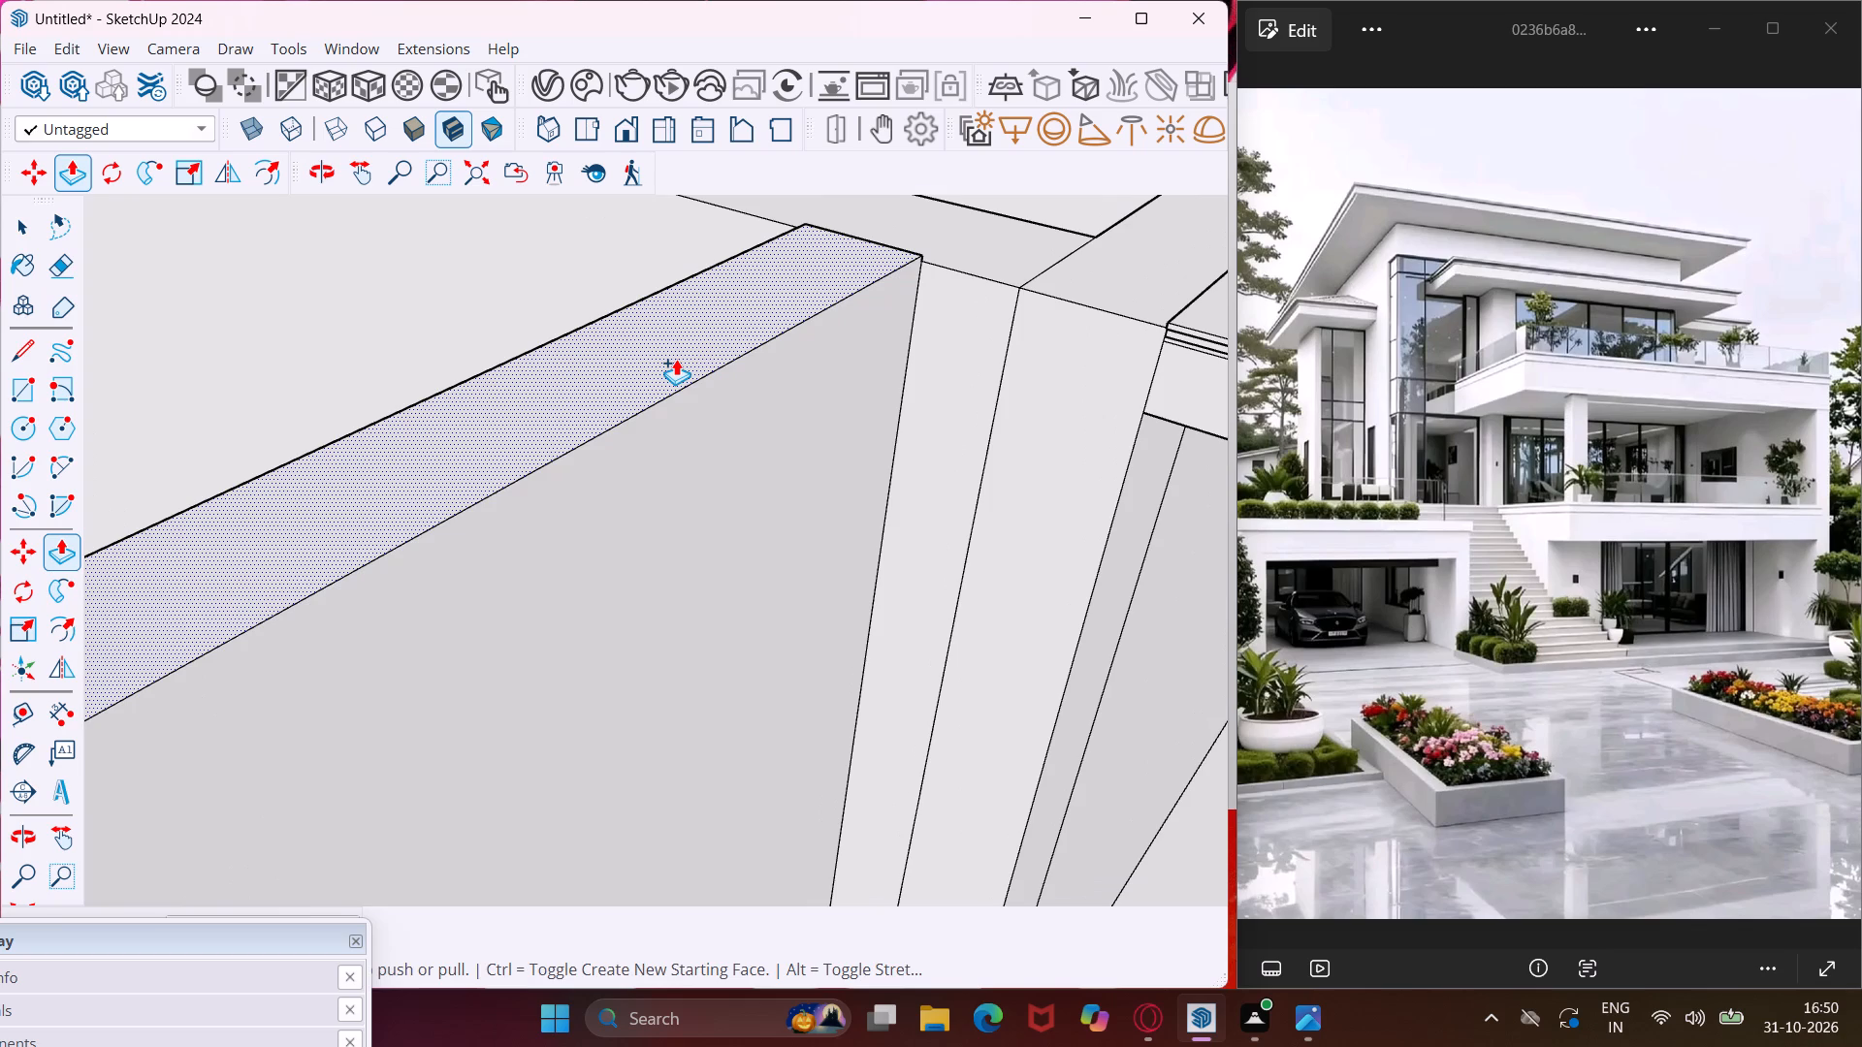
click(676, 359)
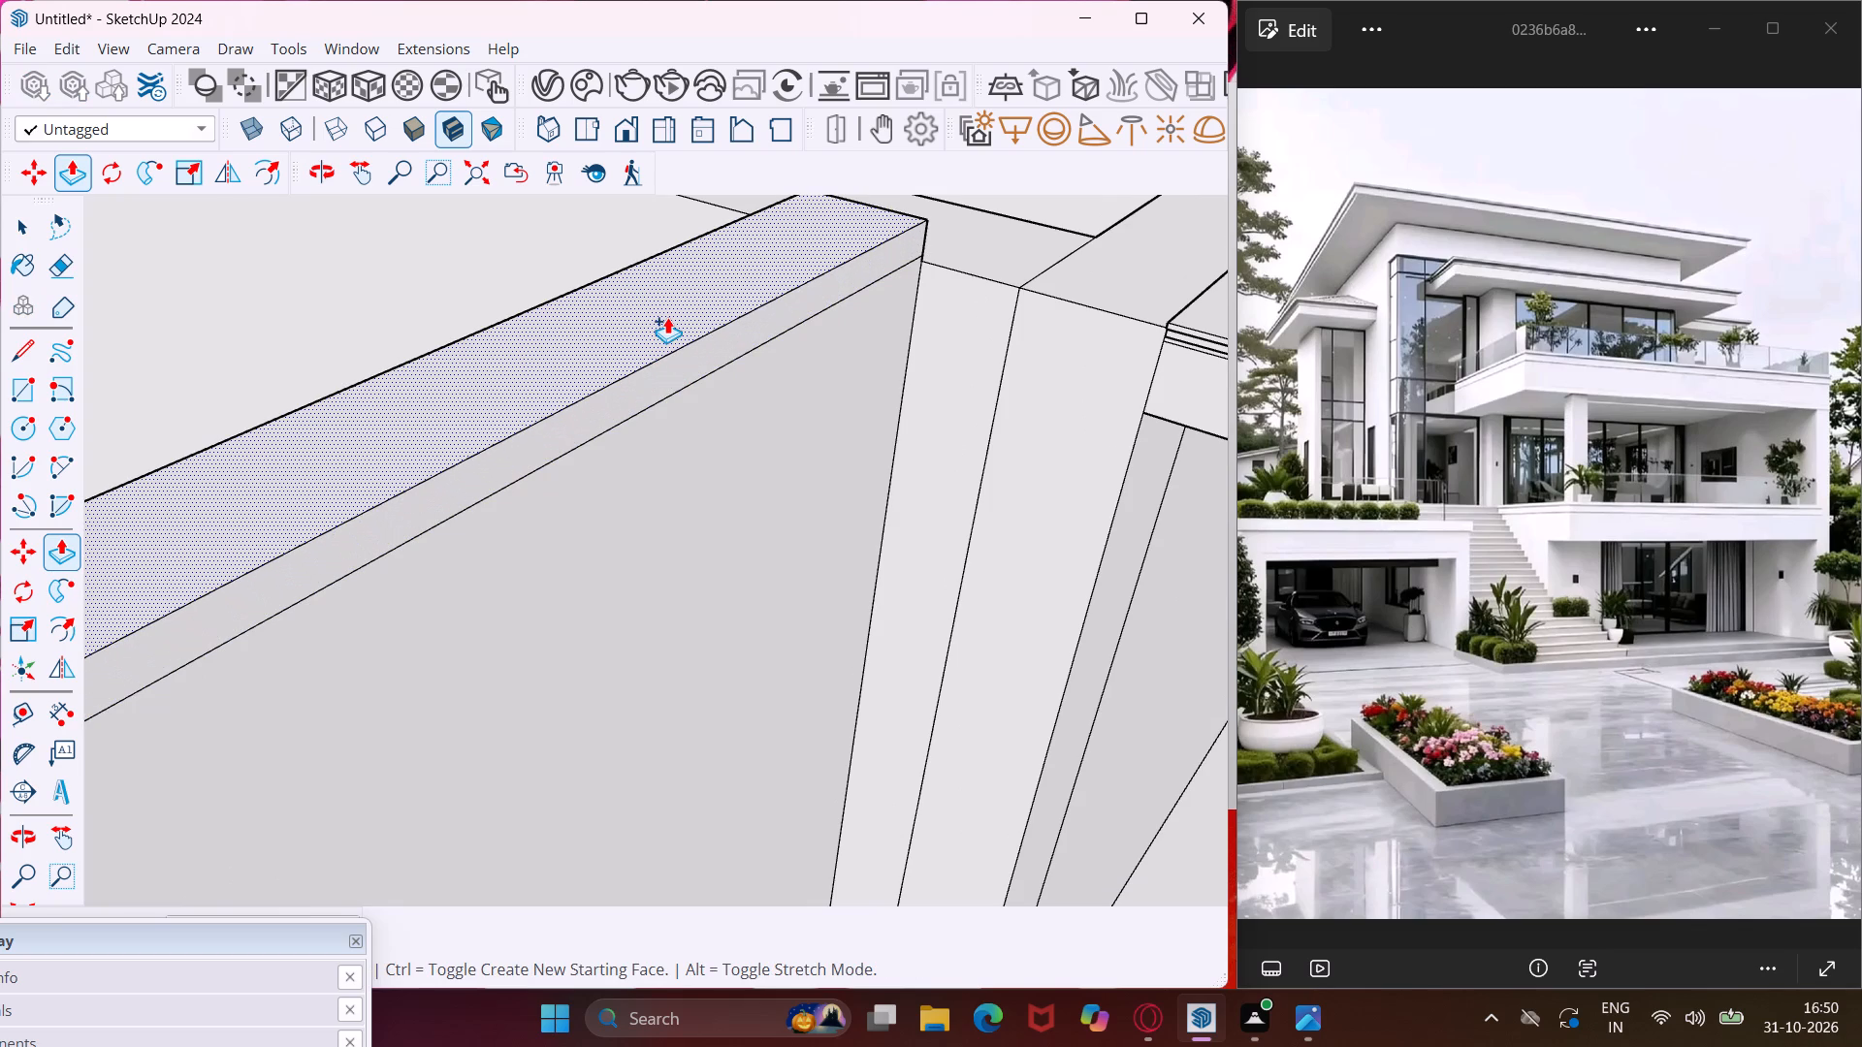
scroll(667, 317, down, 8)
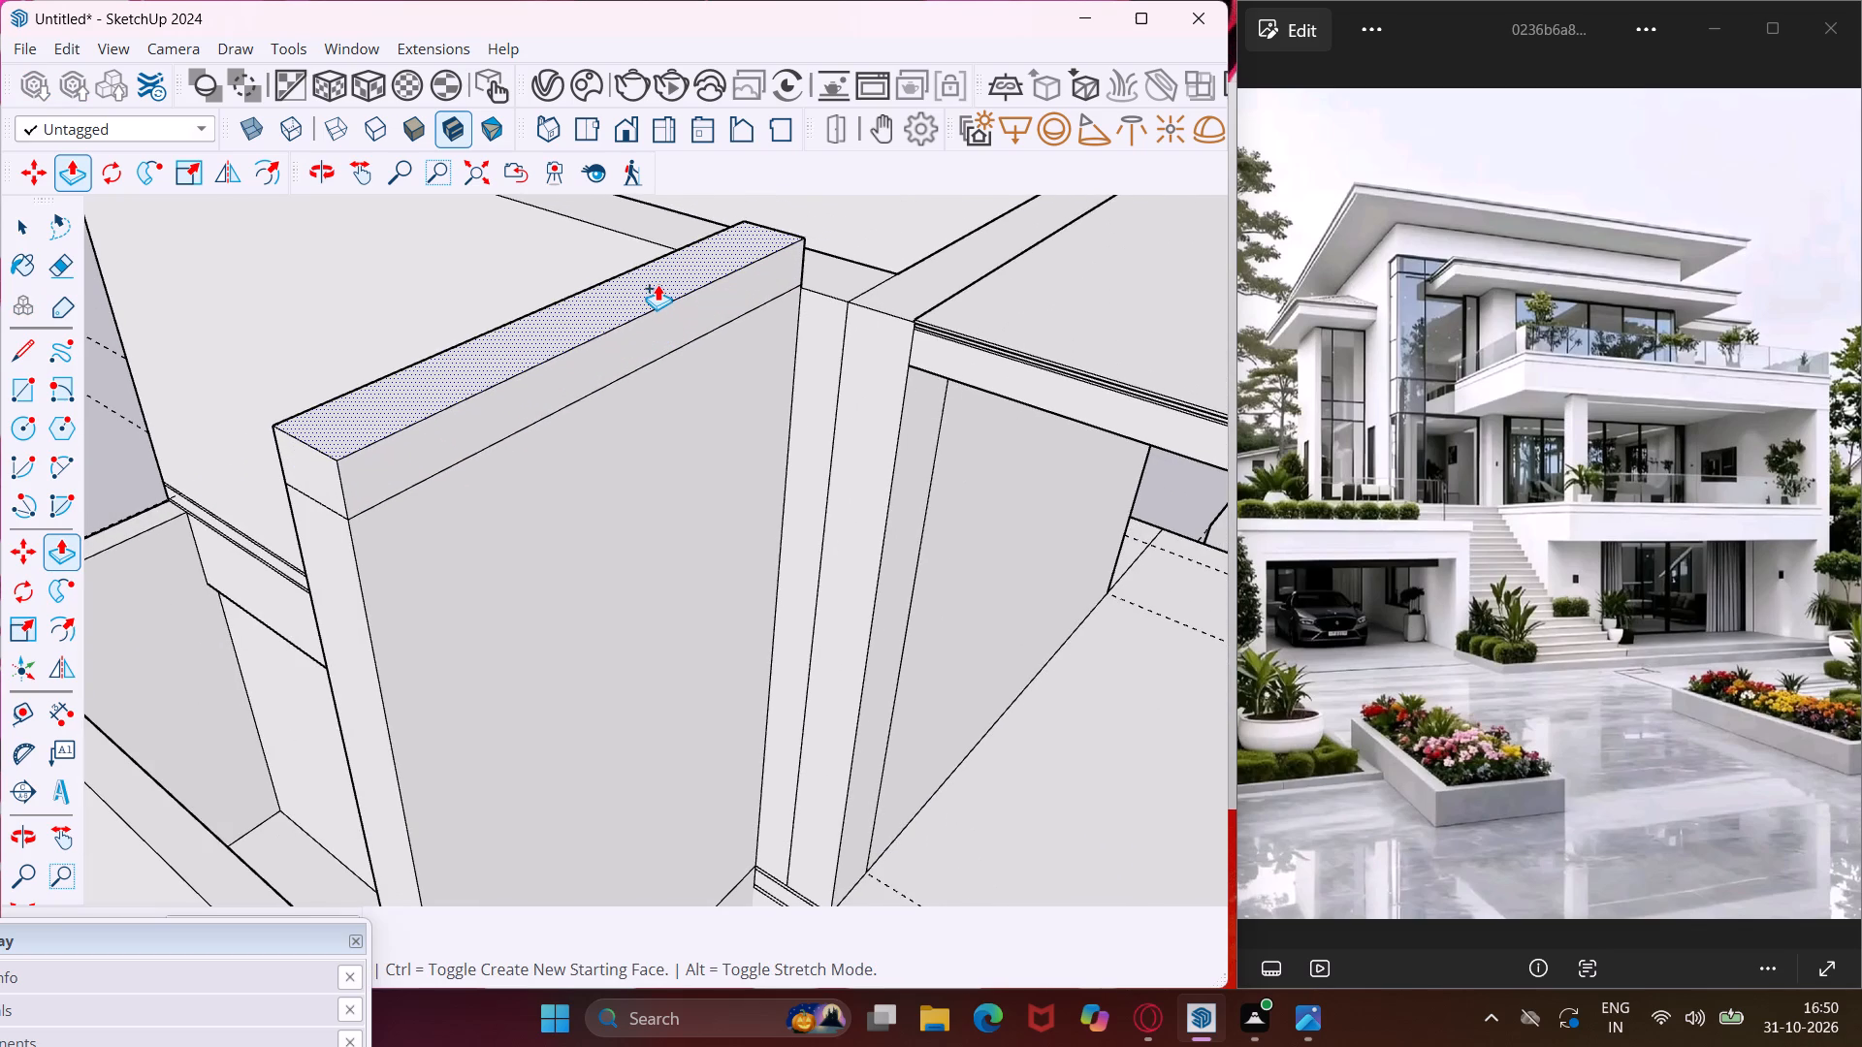
click(656, 282)
Push/Pull the small corner face next to the raised end wall up to the level of the canopy's top.
middle_drag(662, 310, 749, 364)
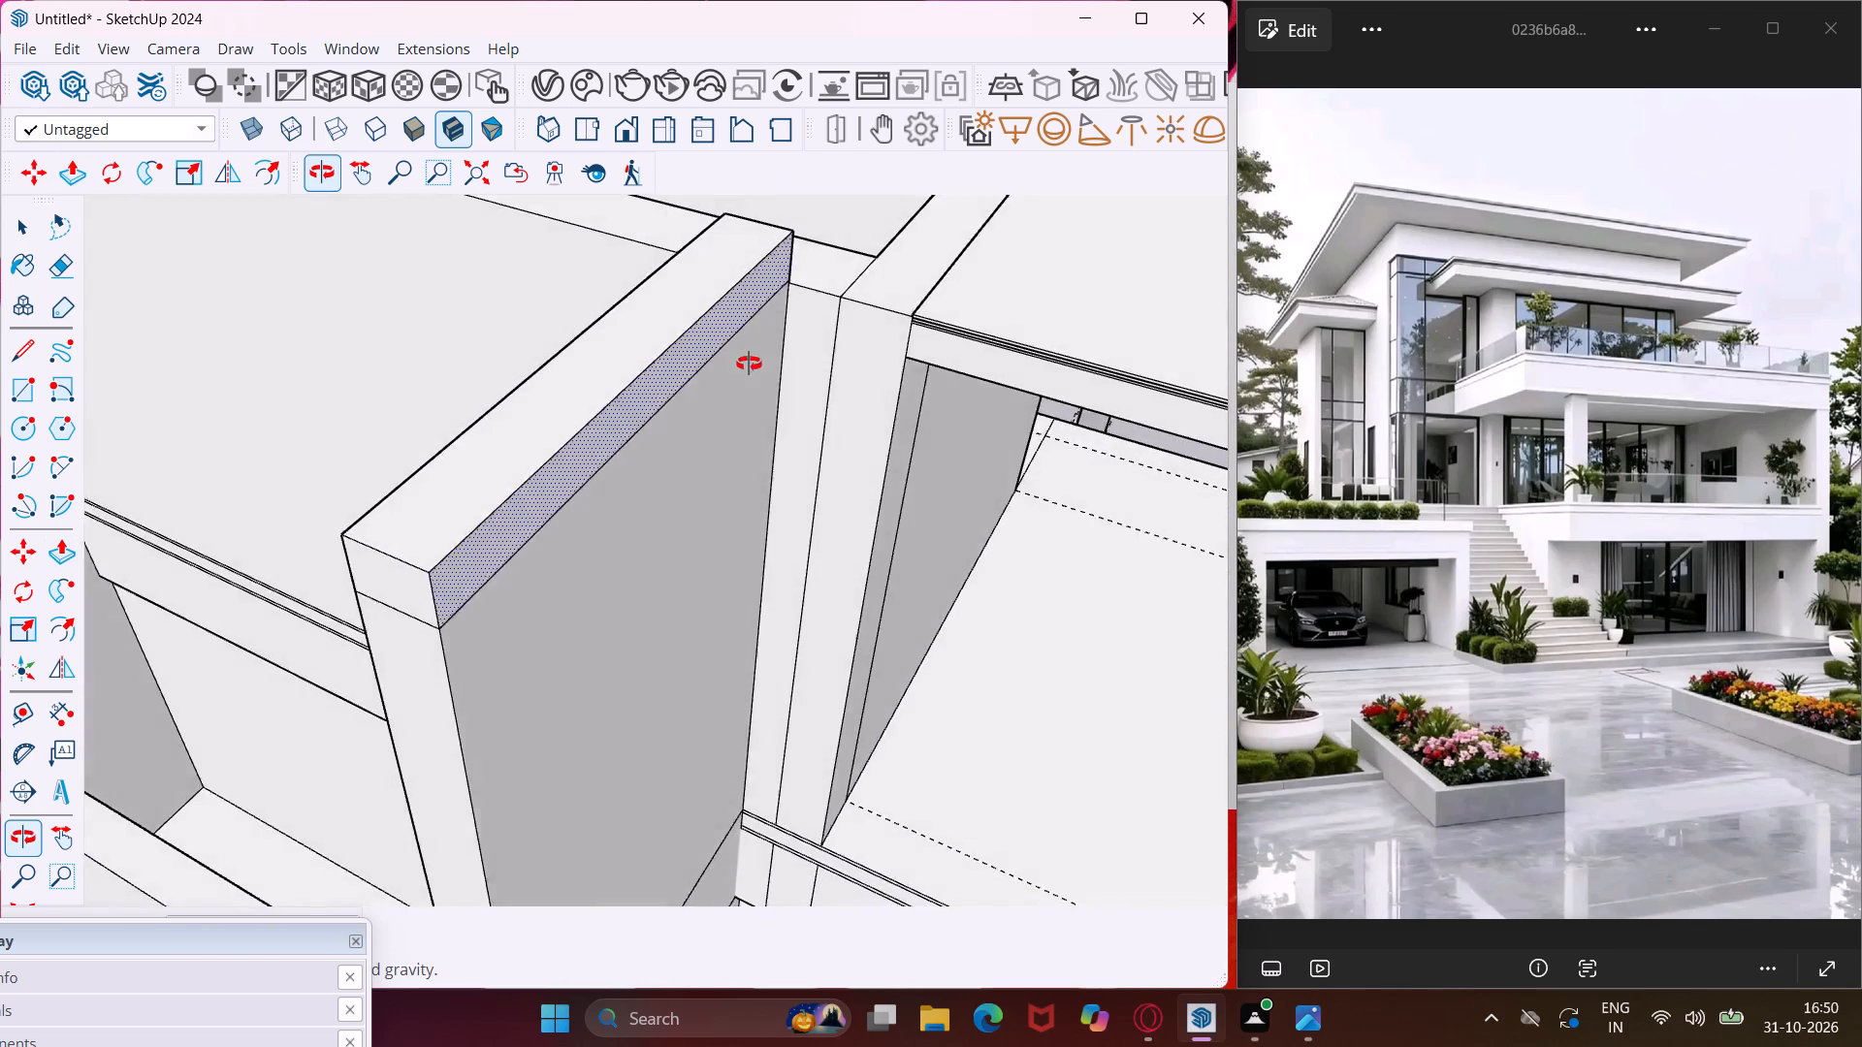
middle_drag(749, 364, 864, 376)
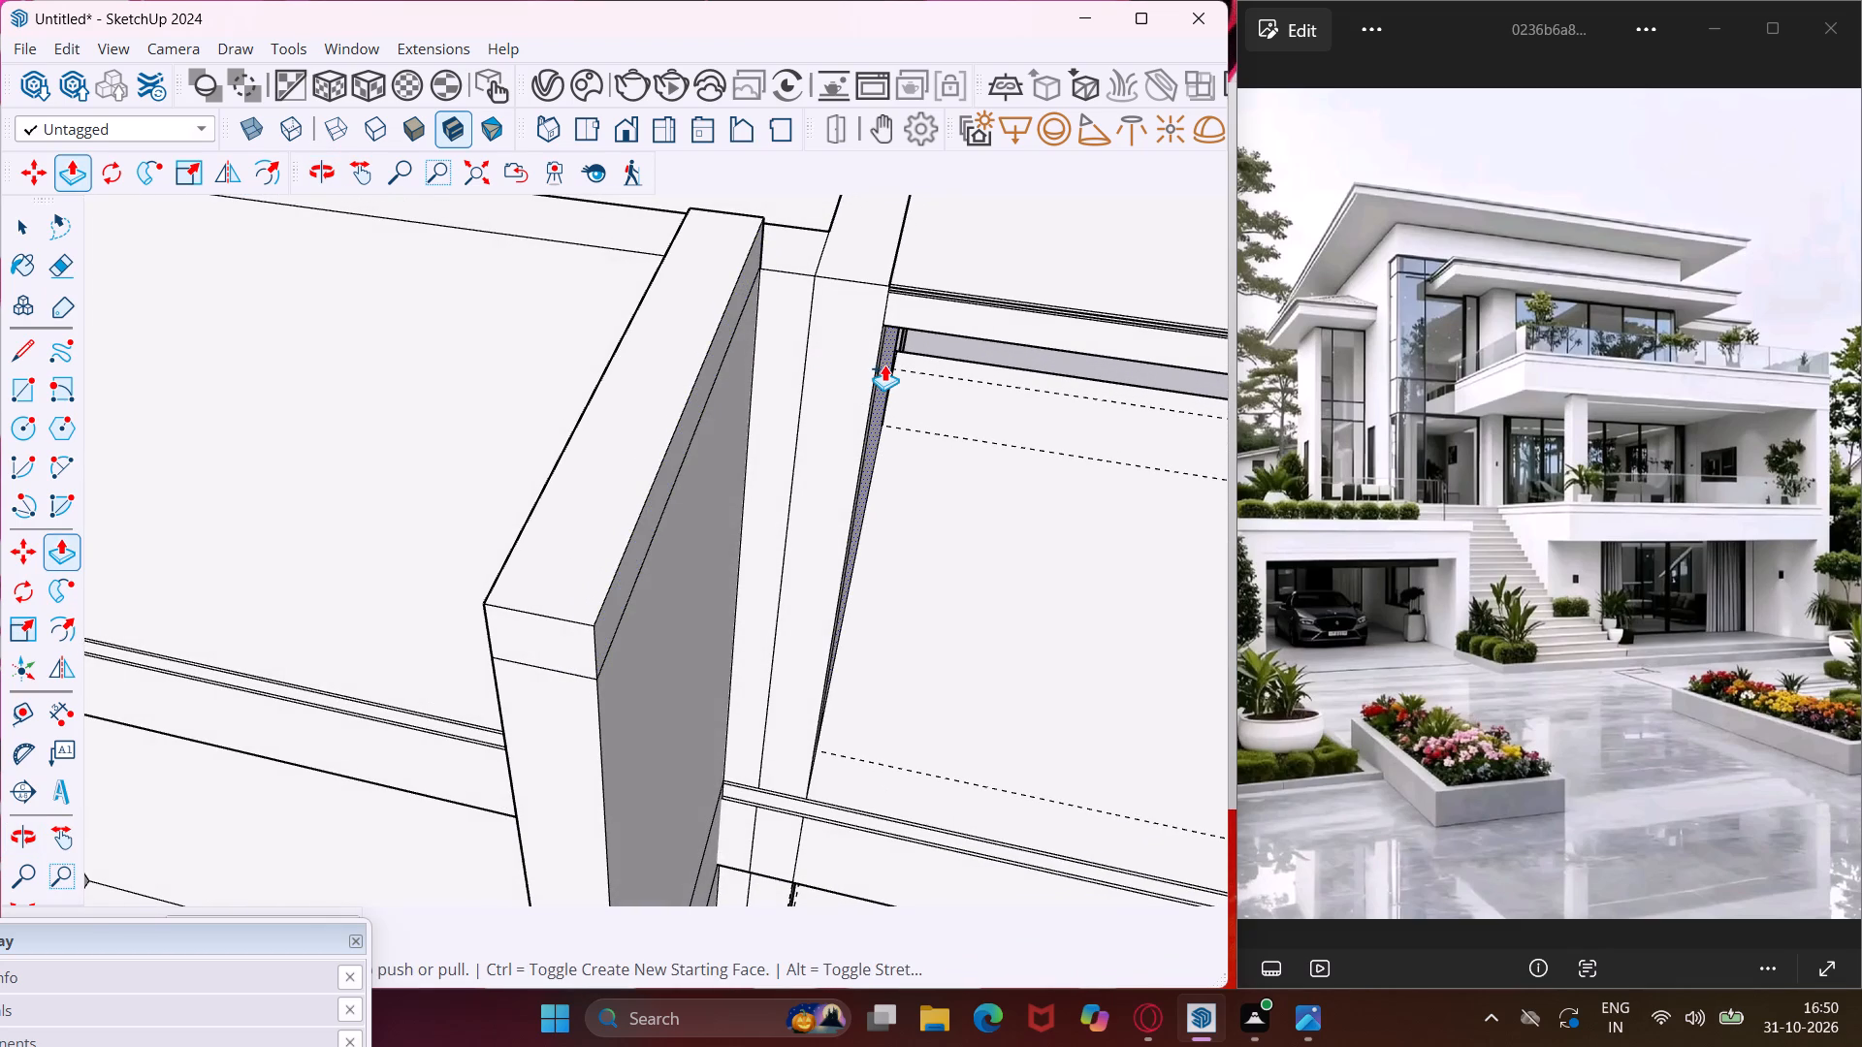
scroll(884, 365, down, 3)
middle_drag(868, 370, 728, 471)
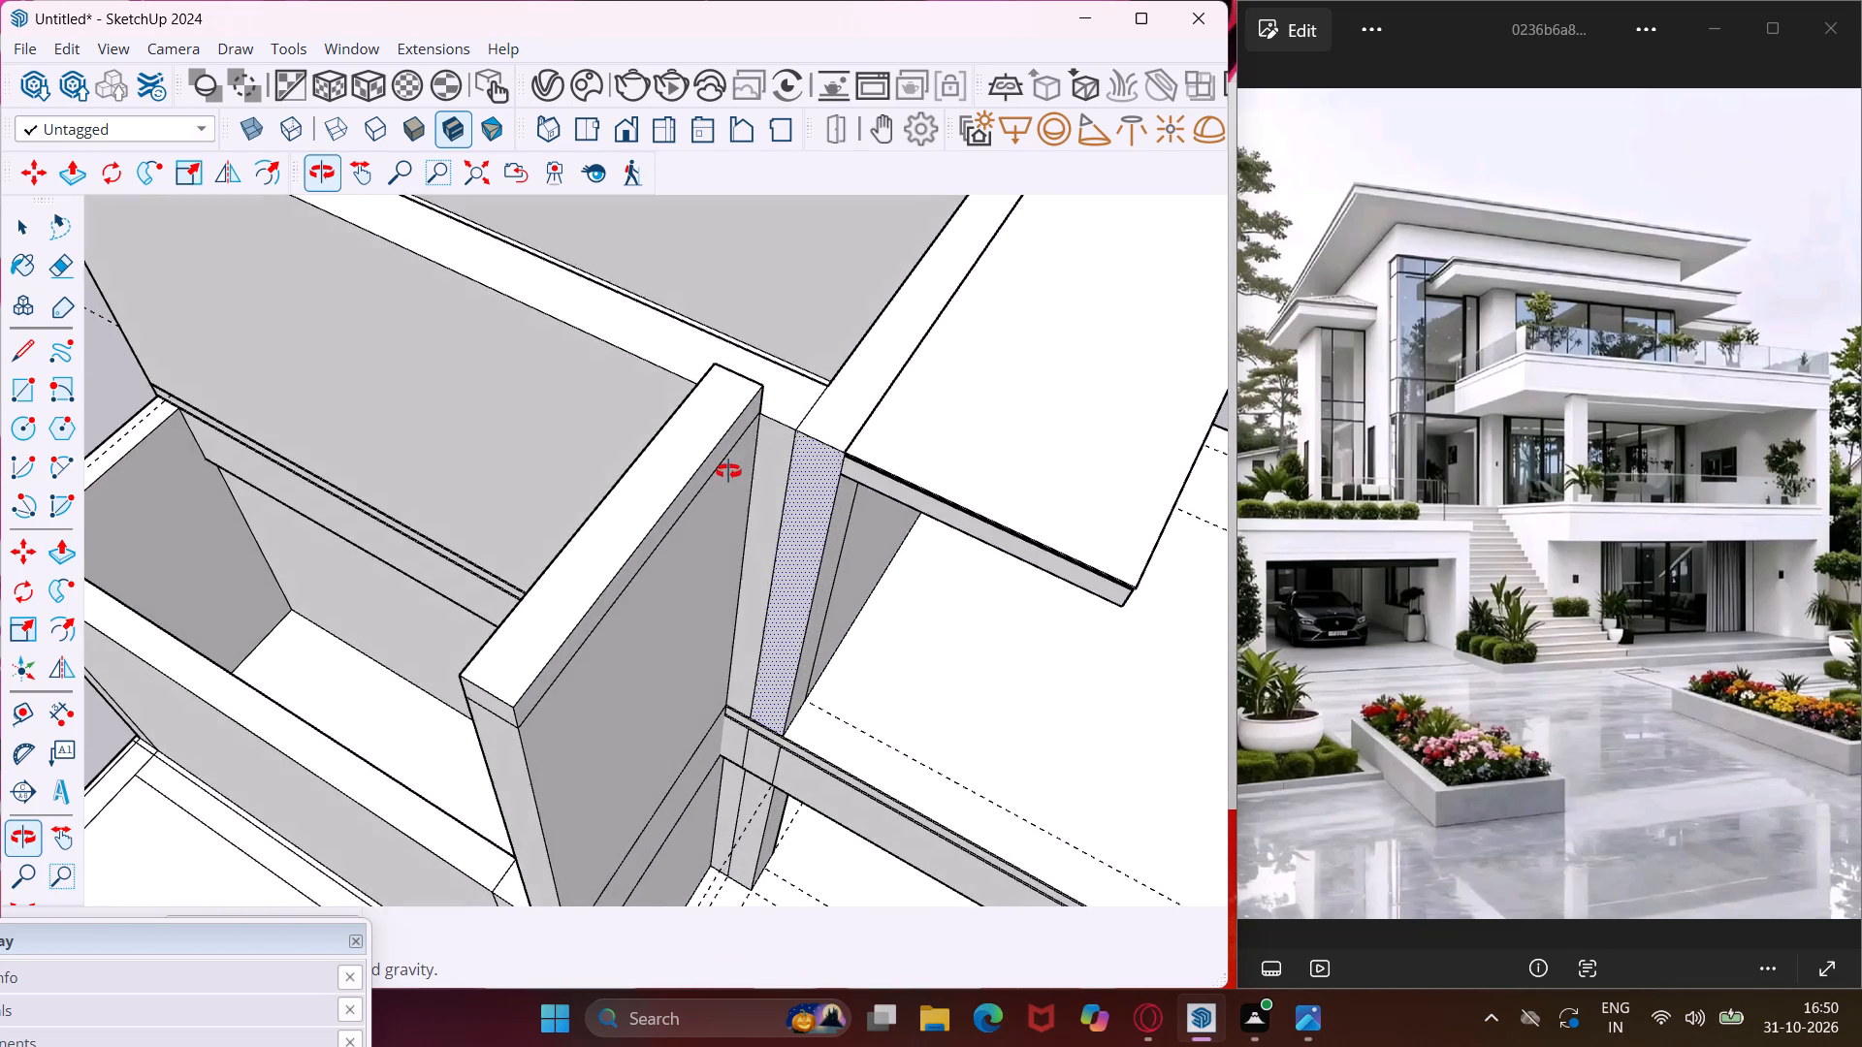
middle_drag(728, 471, 947, 416)
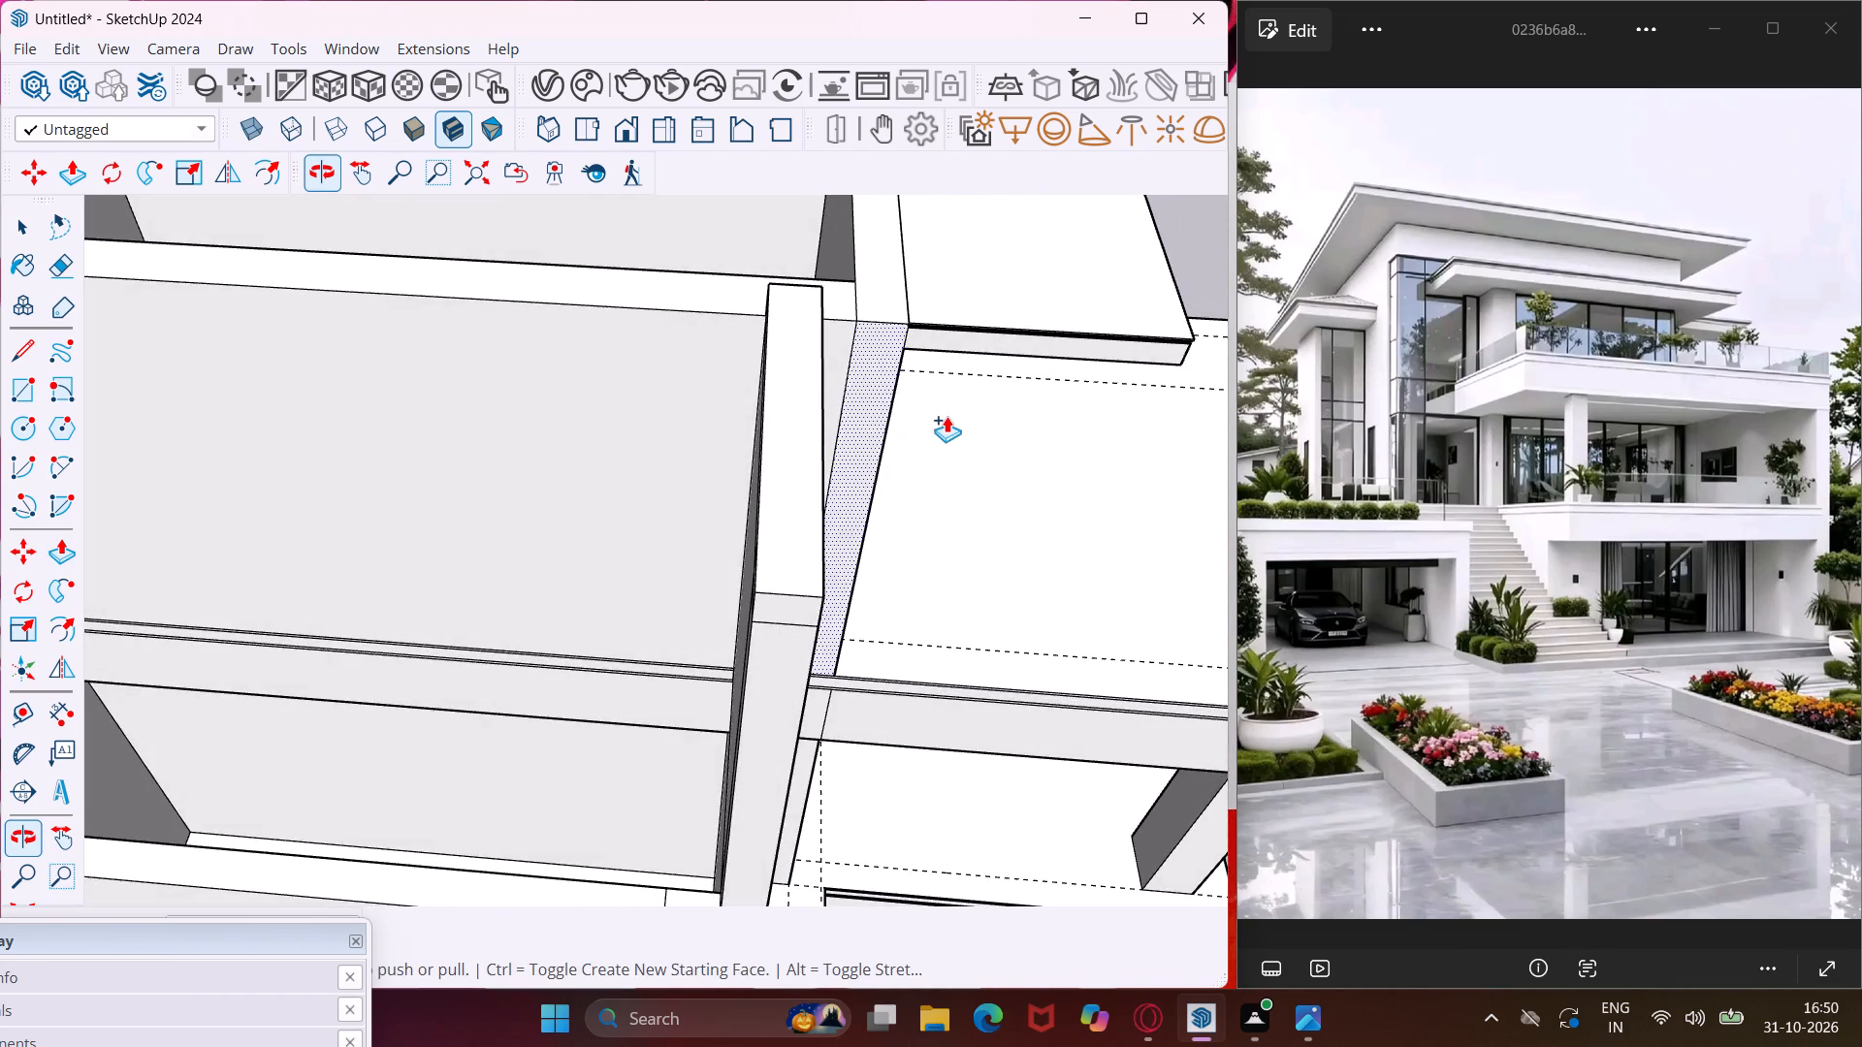
scroll(947, 416, down, 6)
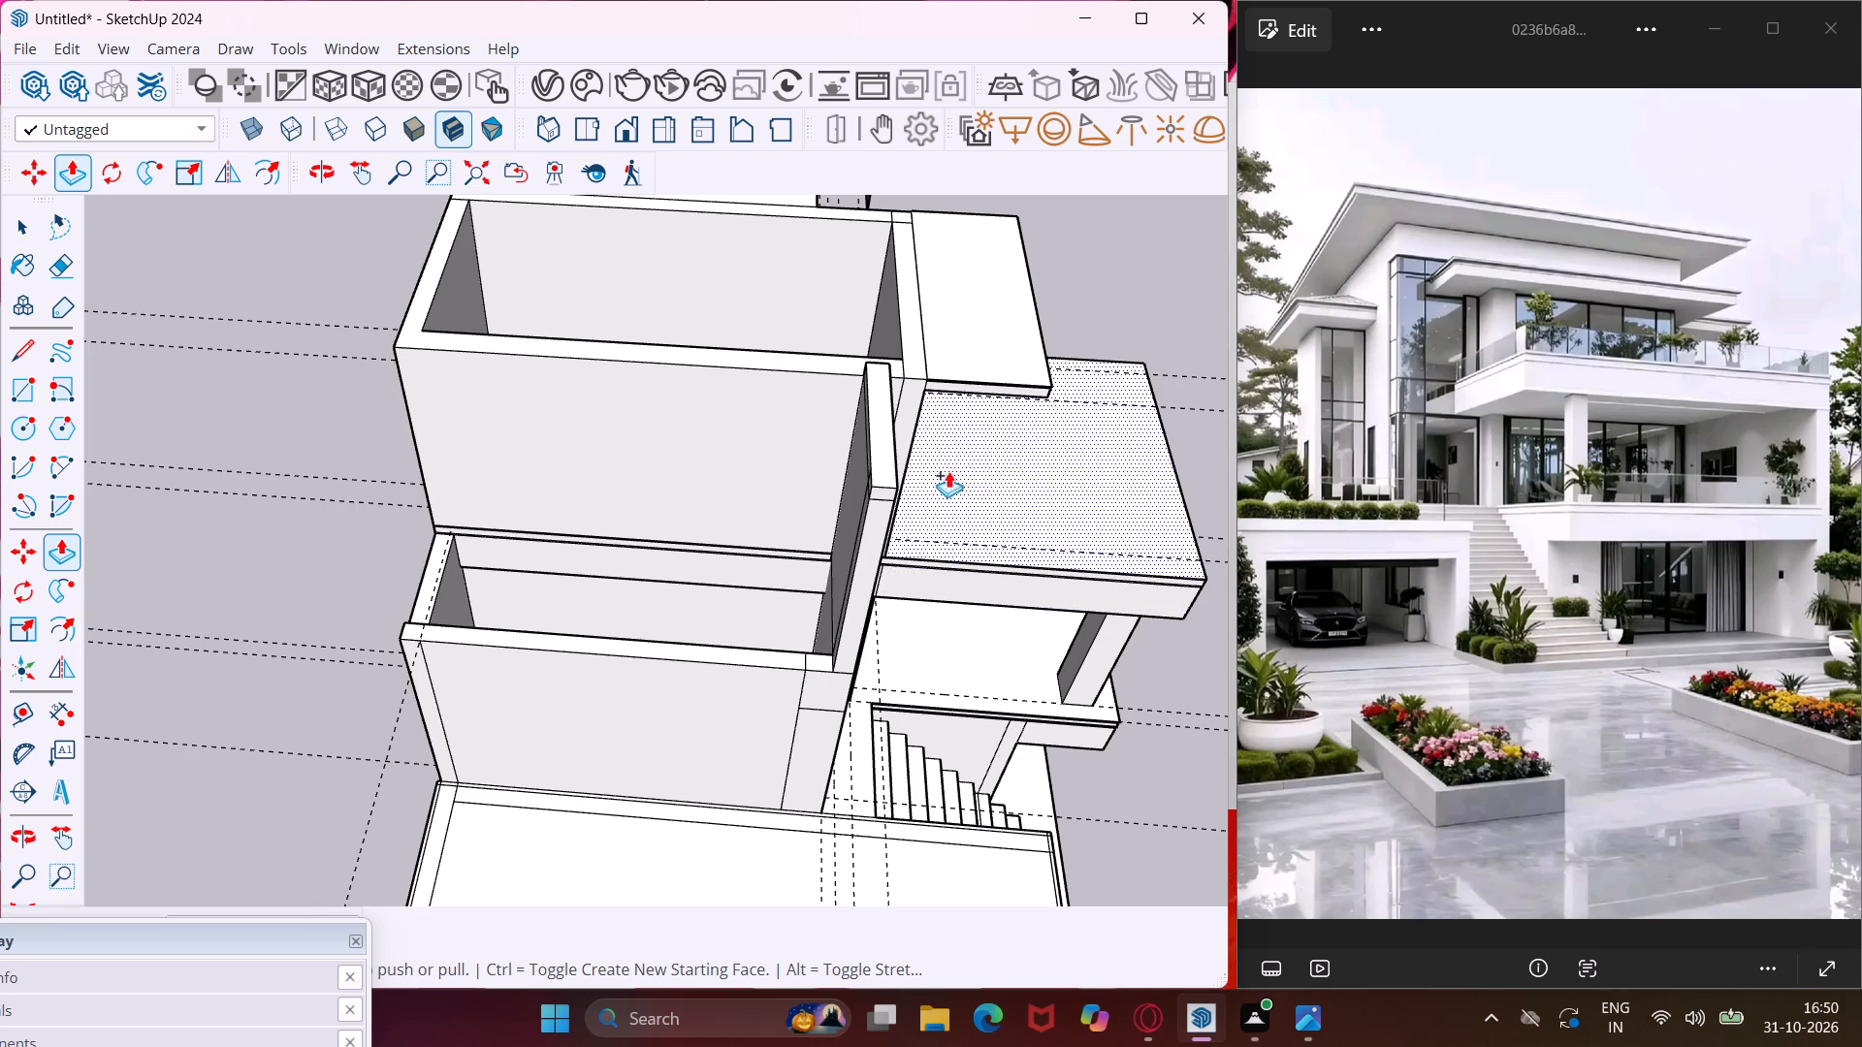
scroll(815, 656, up, 12)
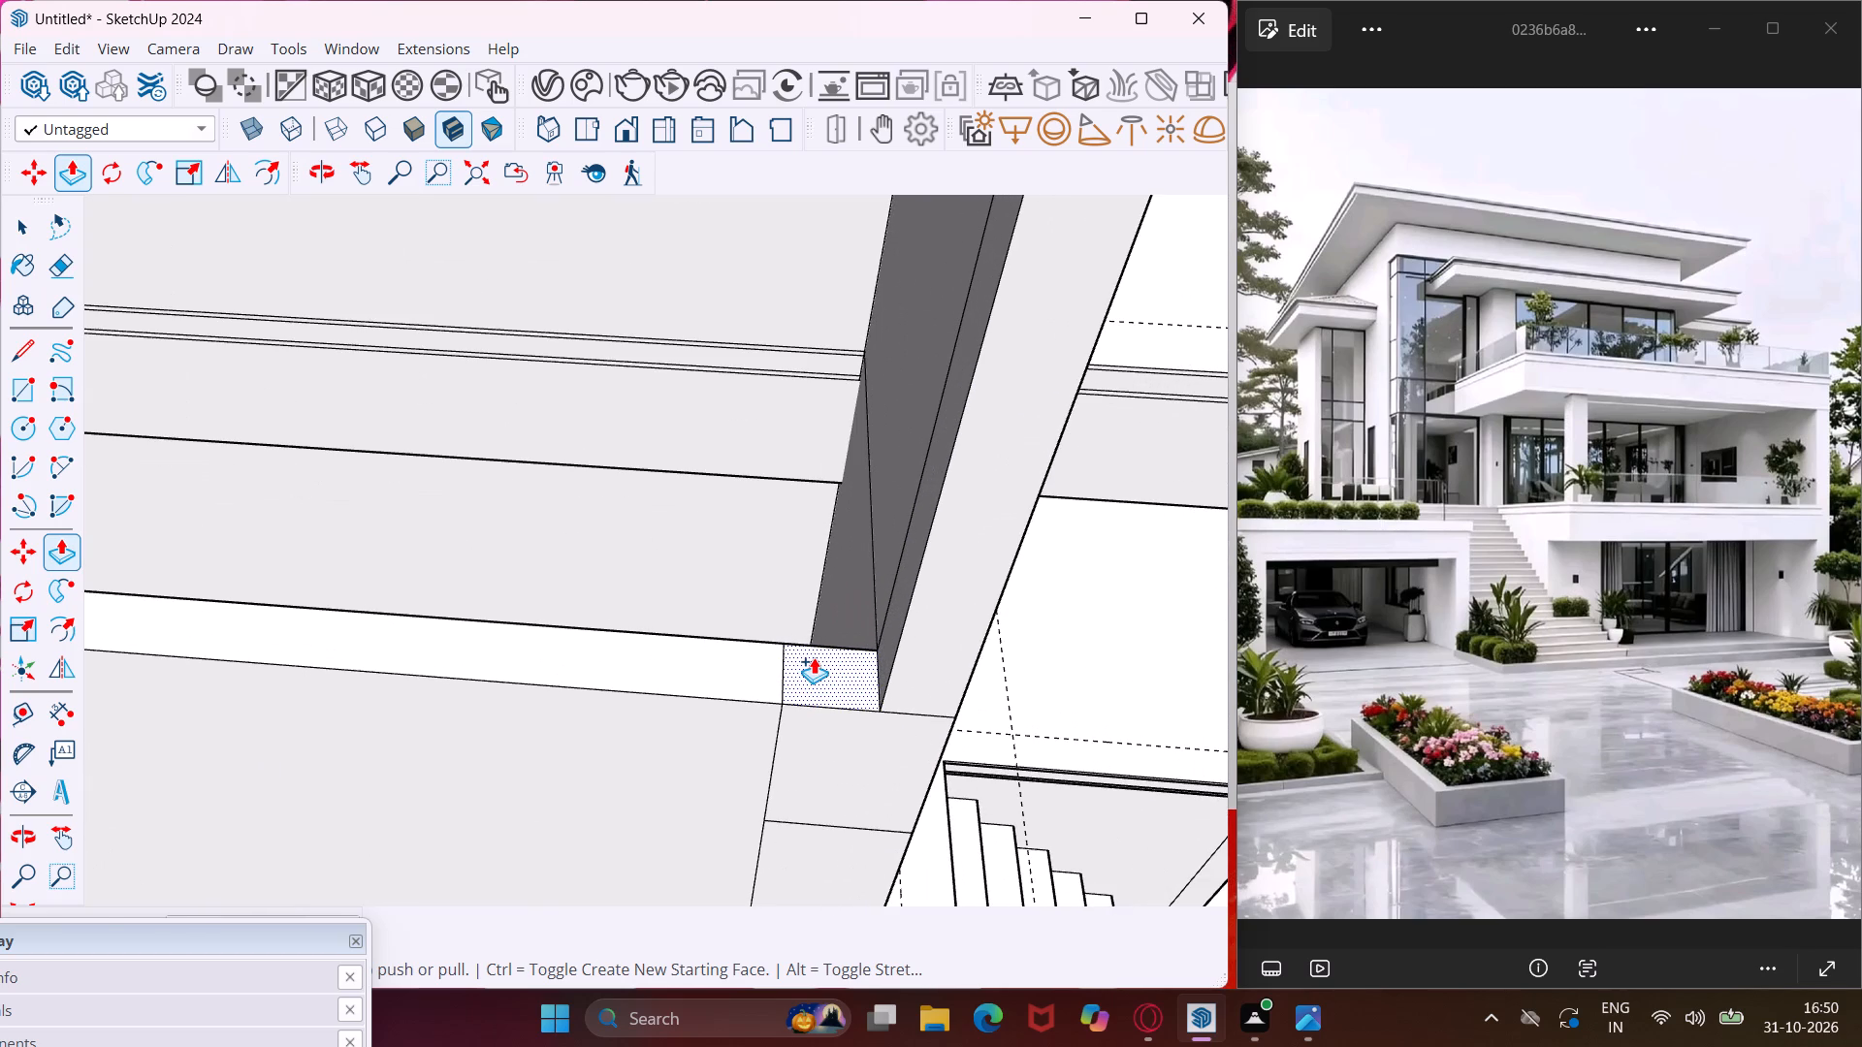
click(818, 668)
scroll(819, 629, down, 10)
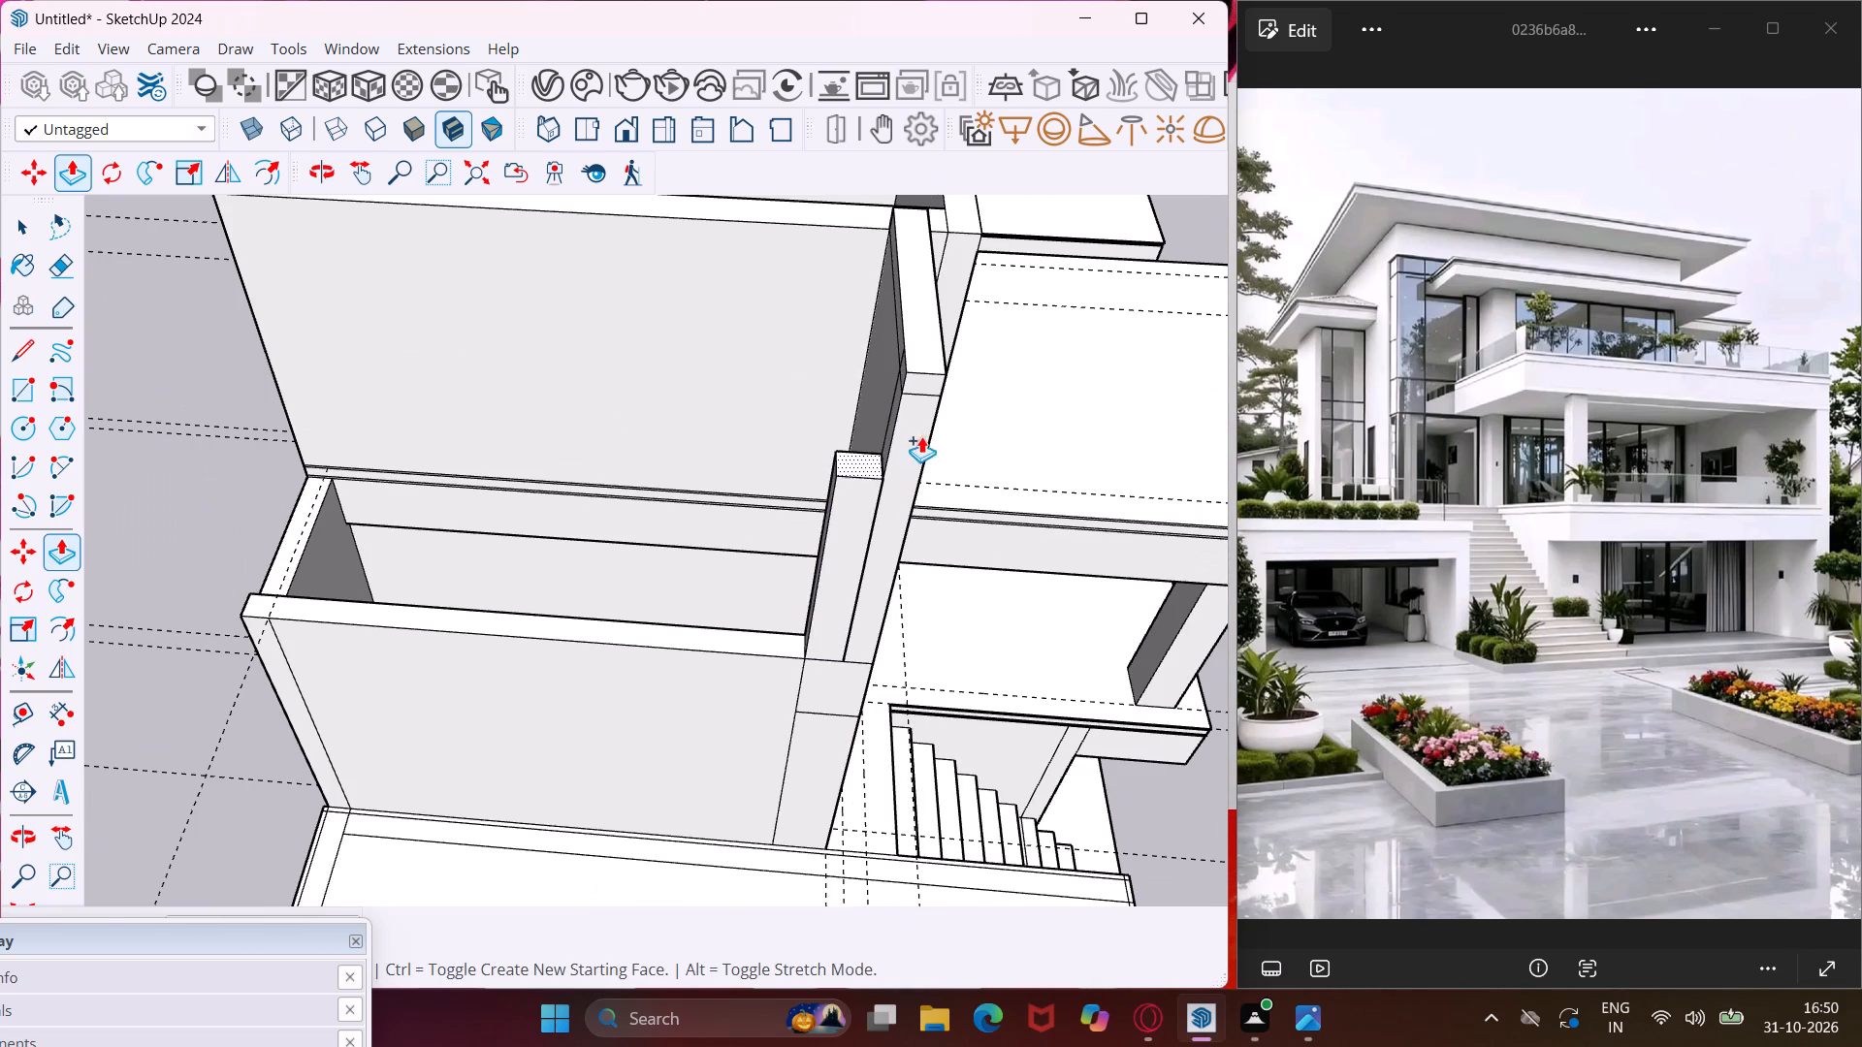
scroll(1097, 225, up, 3)
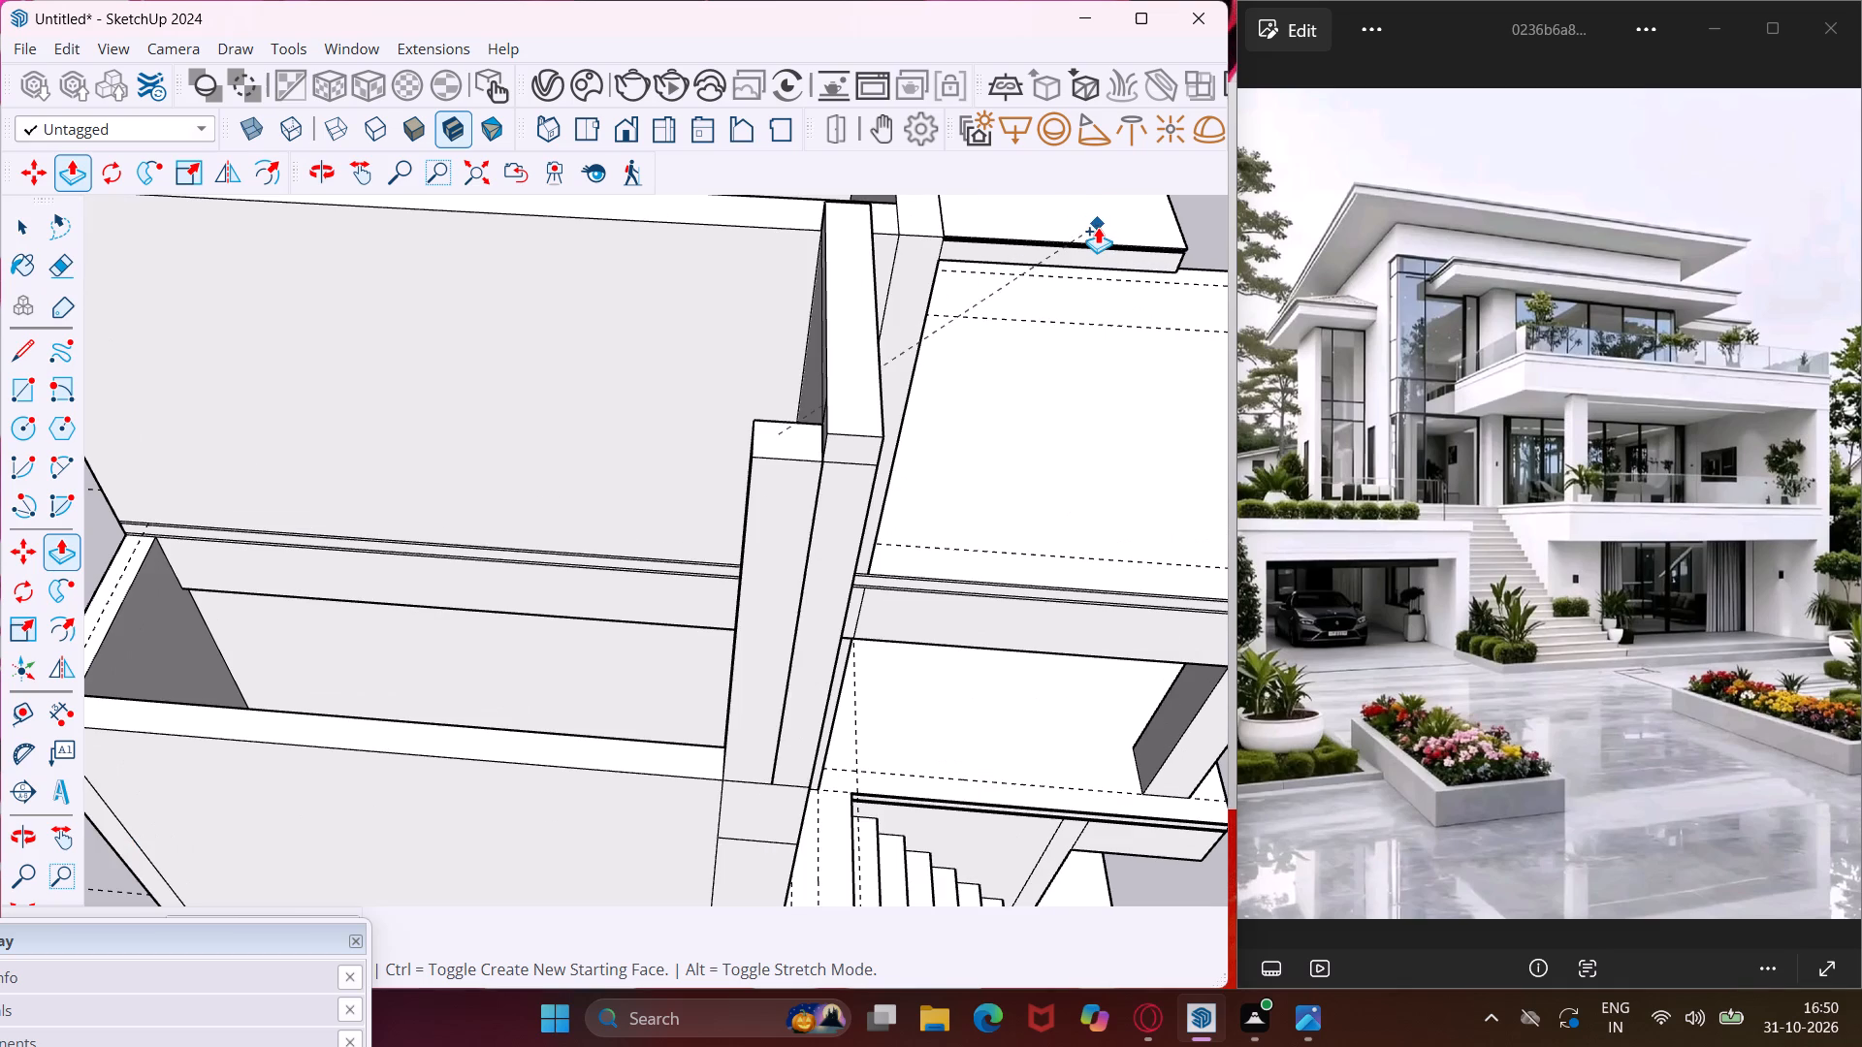
click(1098, 227)
scroll(779, 471, up, 8)
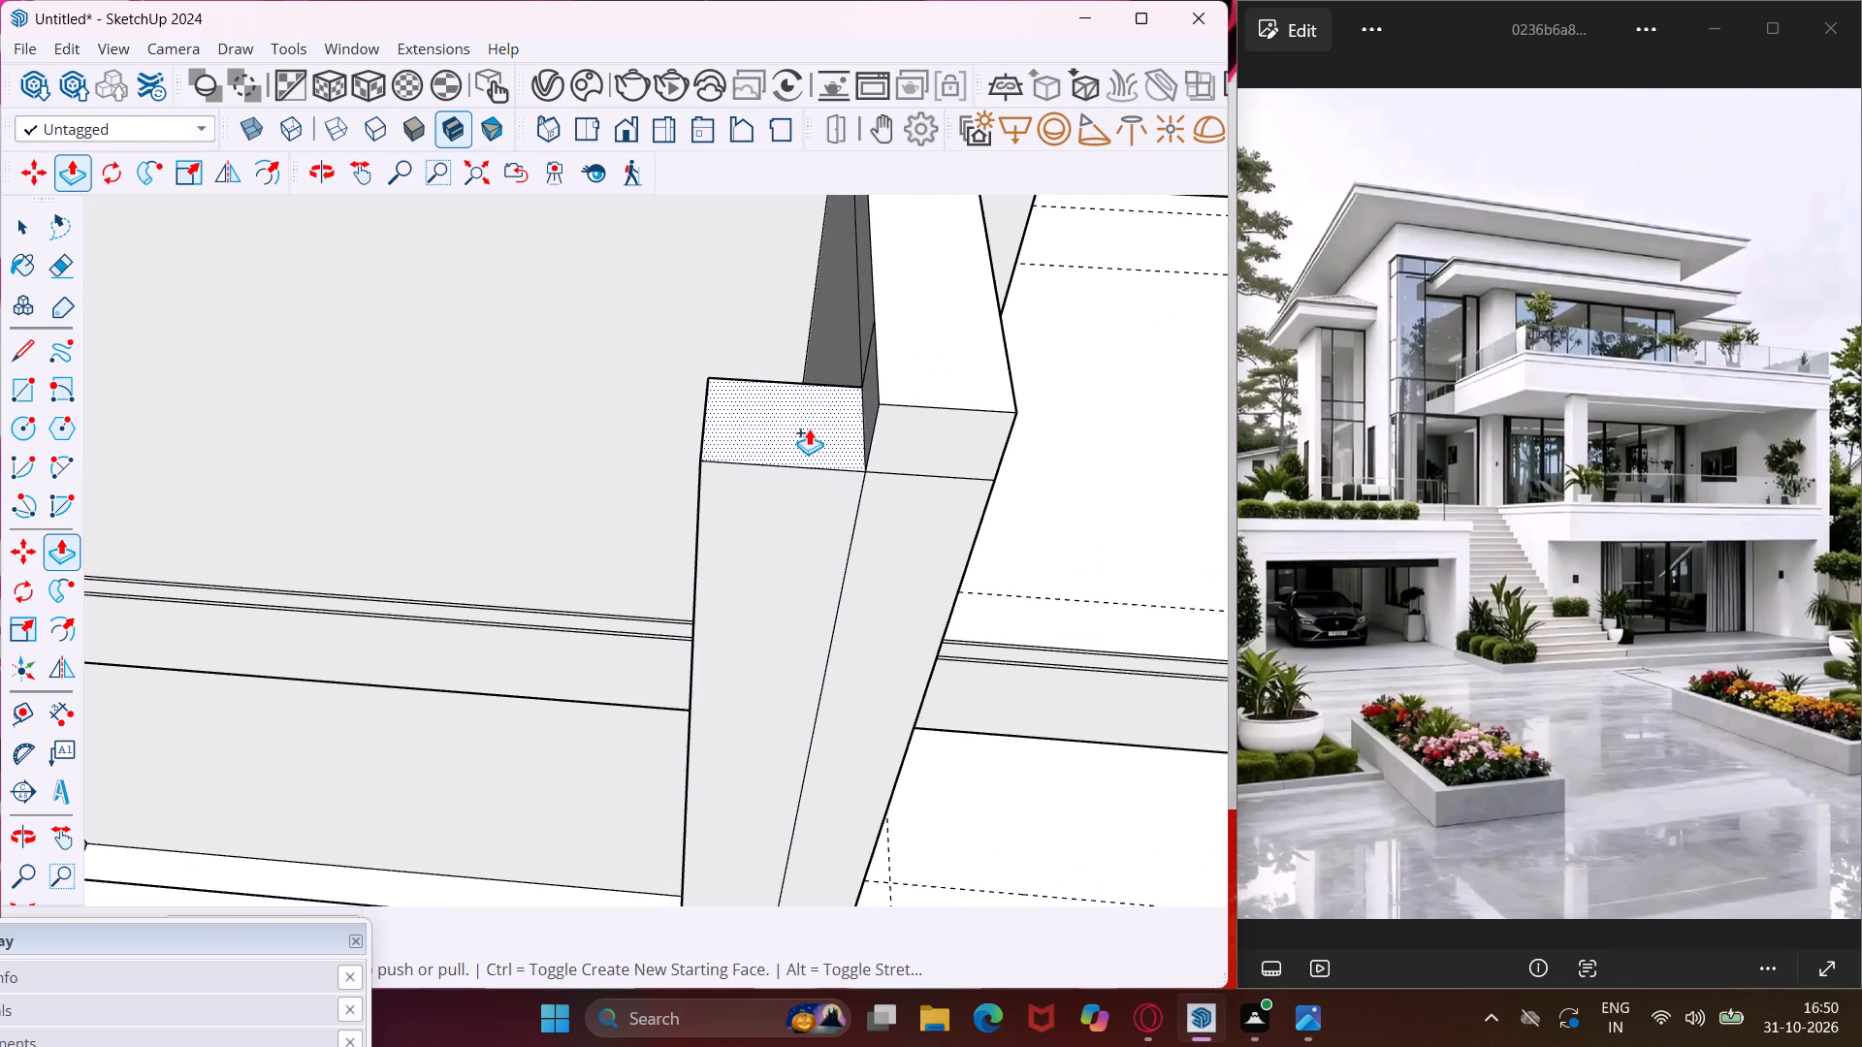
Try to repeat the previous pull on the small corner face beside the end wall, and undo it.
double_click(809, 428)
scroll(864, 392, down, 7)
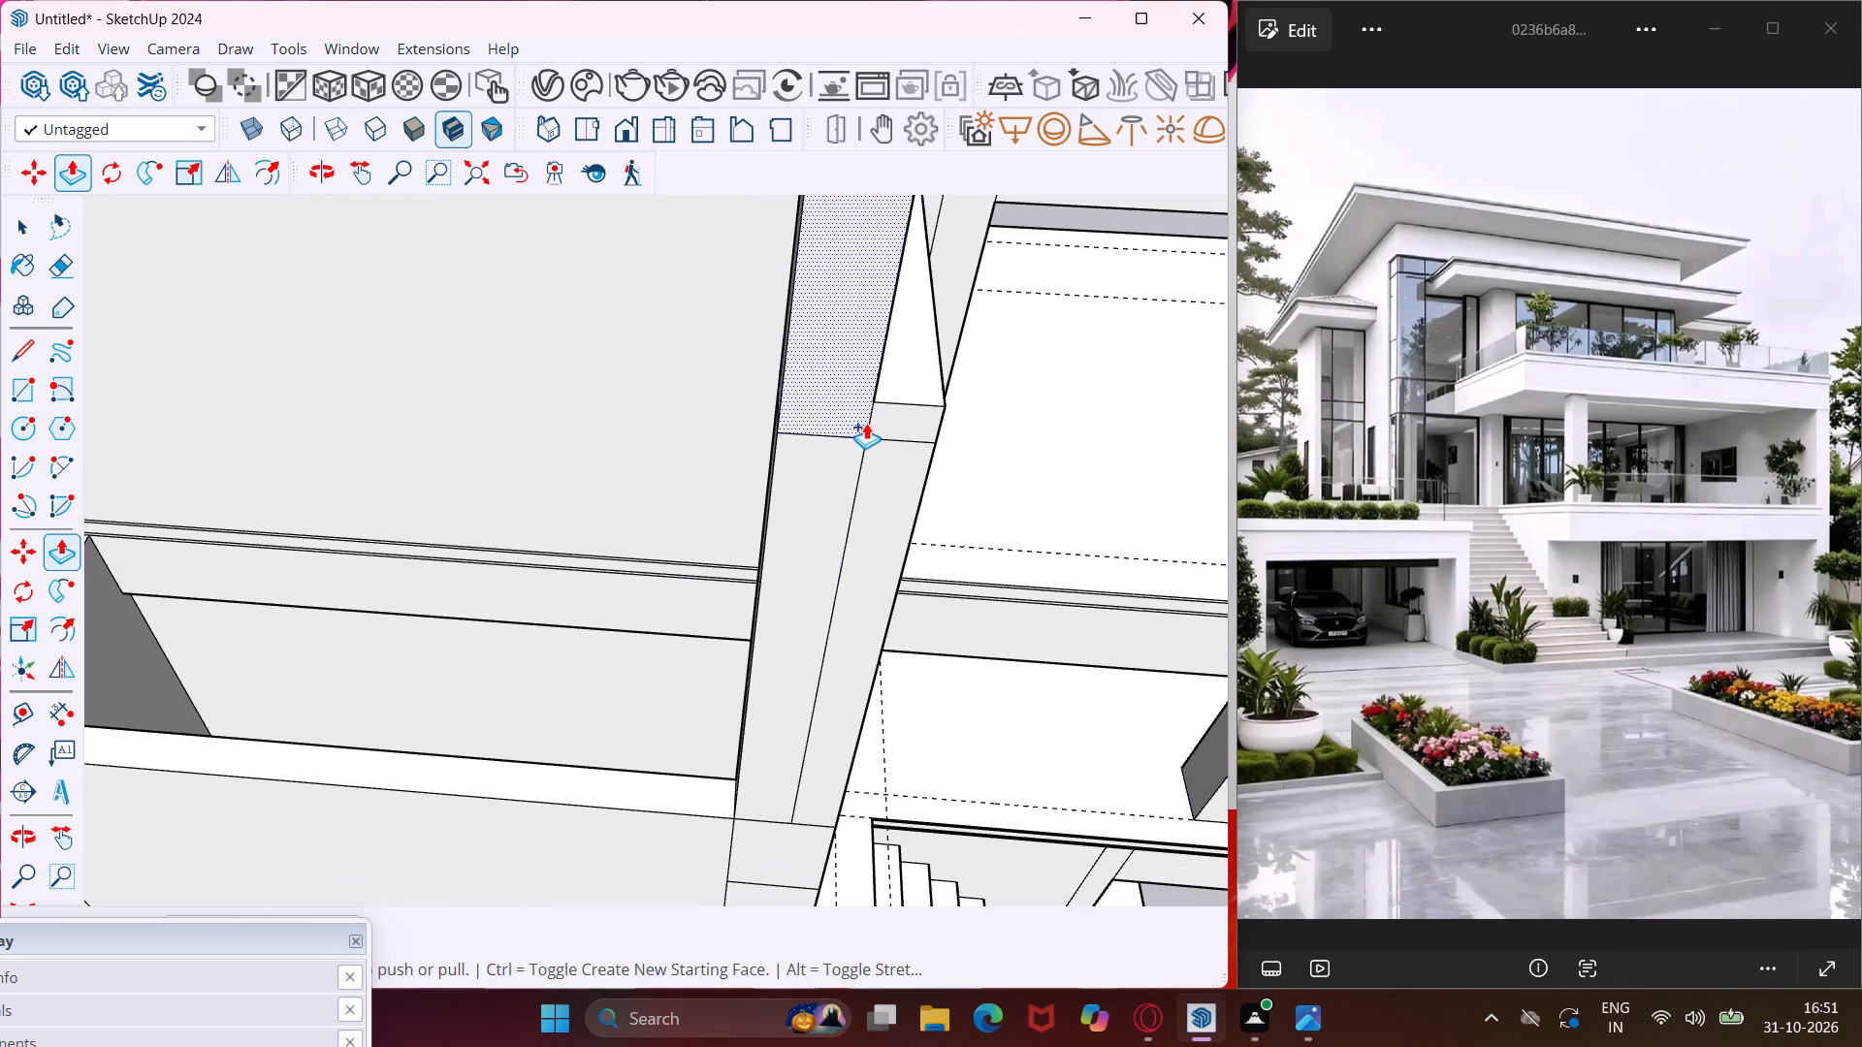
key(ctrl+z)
Push/Pull the small corner face up to the top level of the adjoining raised end wall.
scroll(837, 424, up, 4)
click(837, 417)
click(941, 362)
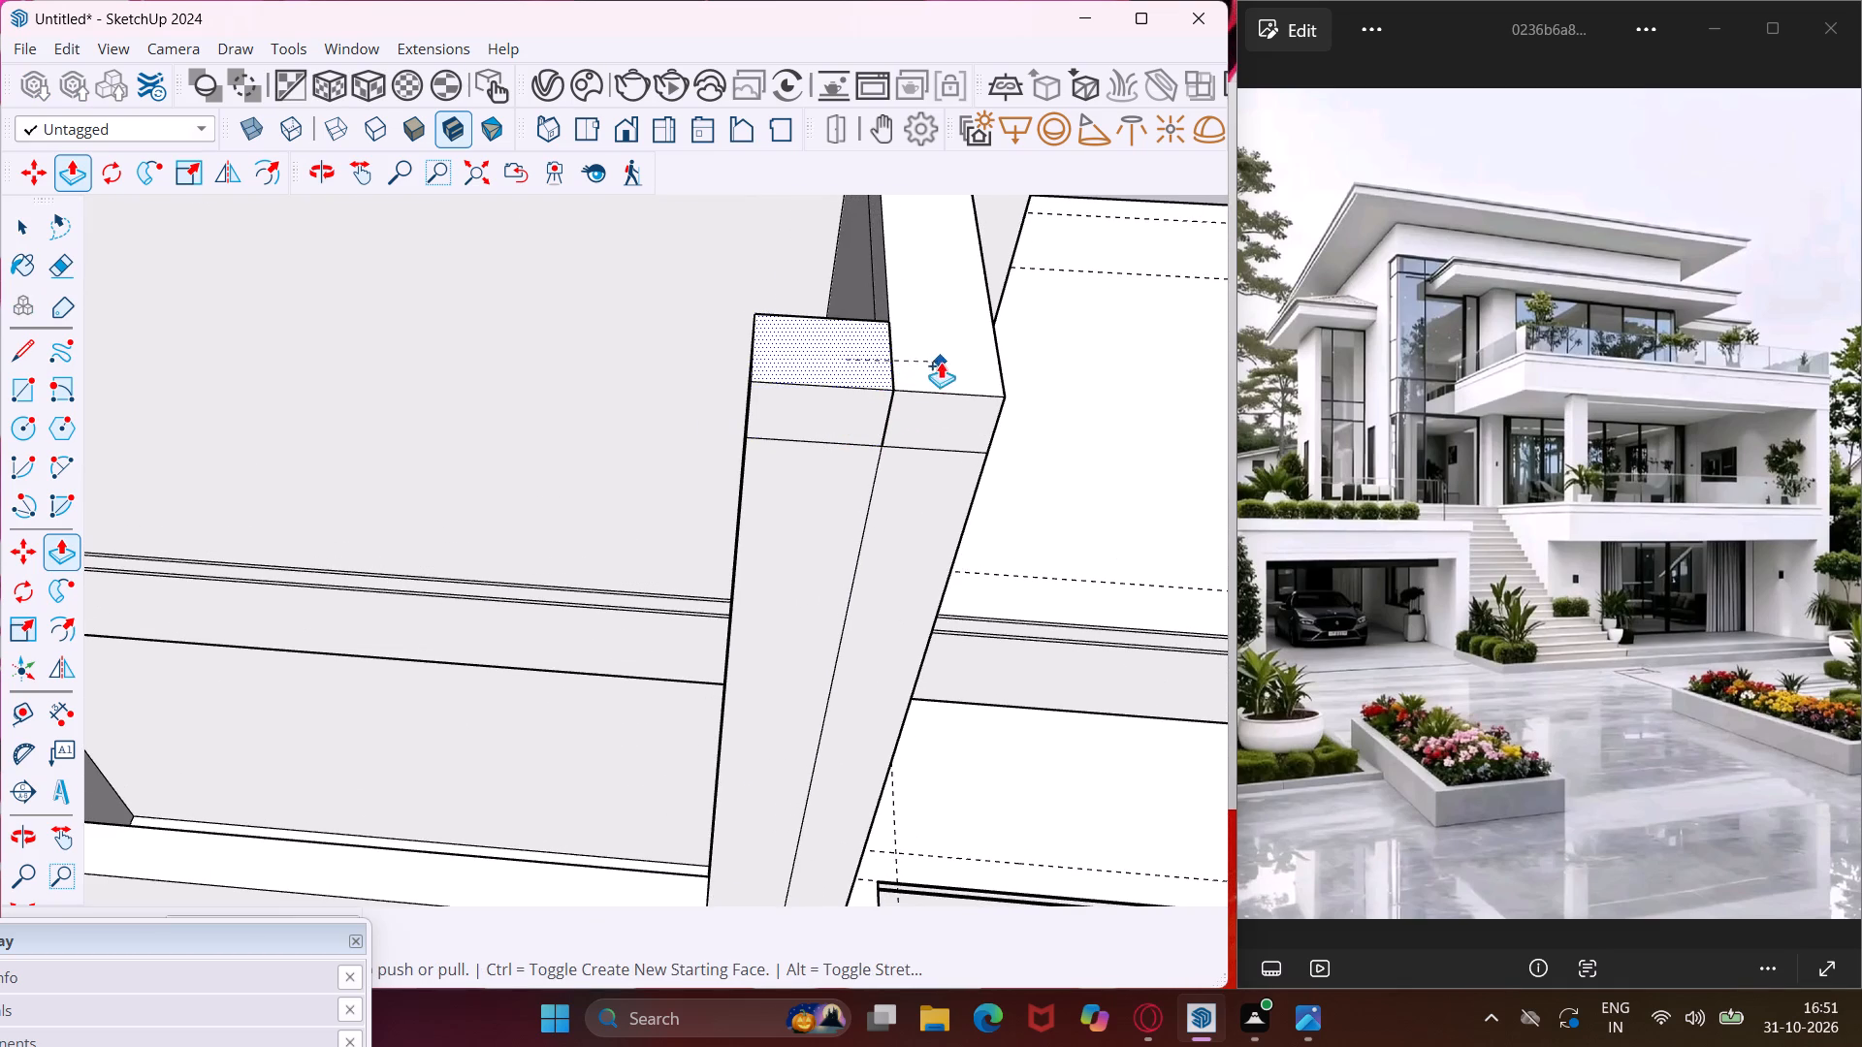
Push/Pull the top face of the long lower side wall up to the top level of the raised corner piece.
scroll(891, 451, down, 7)
scroll(733, 758, up, 4)
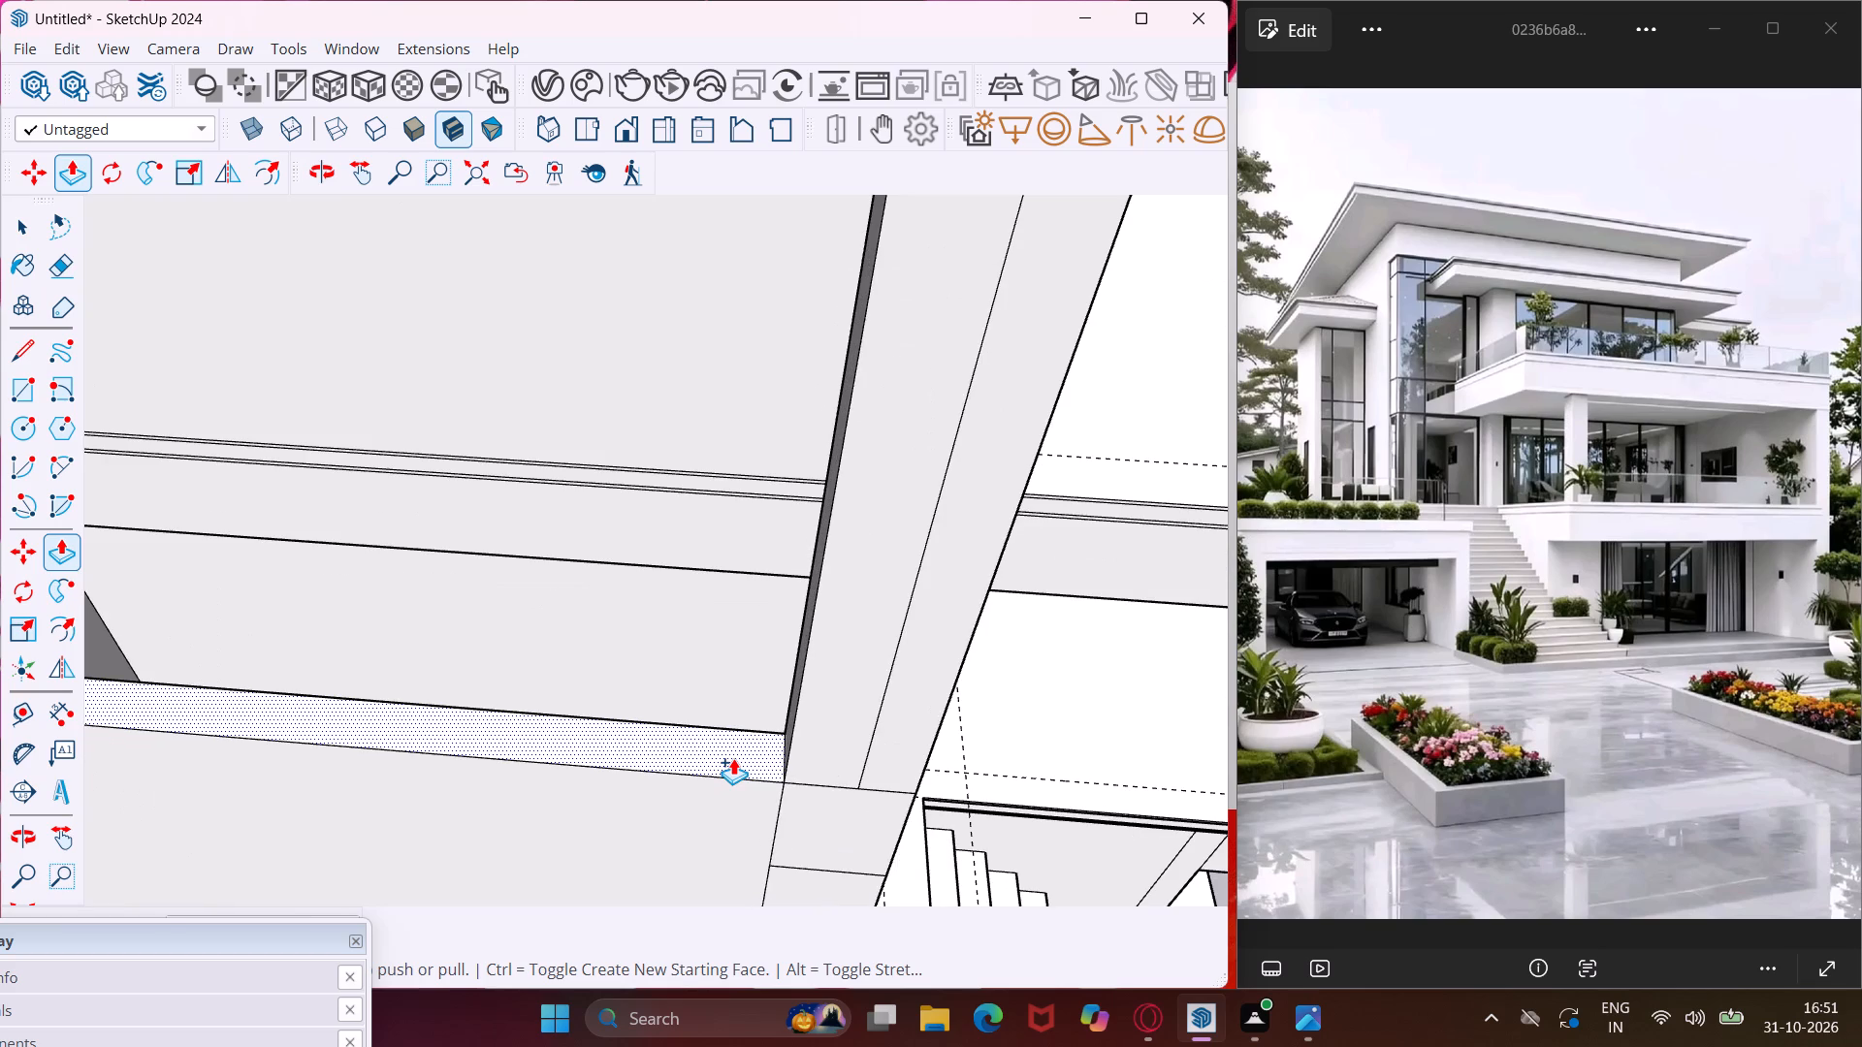
click(732, 757)
scroll(685, 733, down, 11)
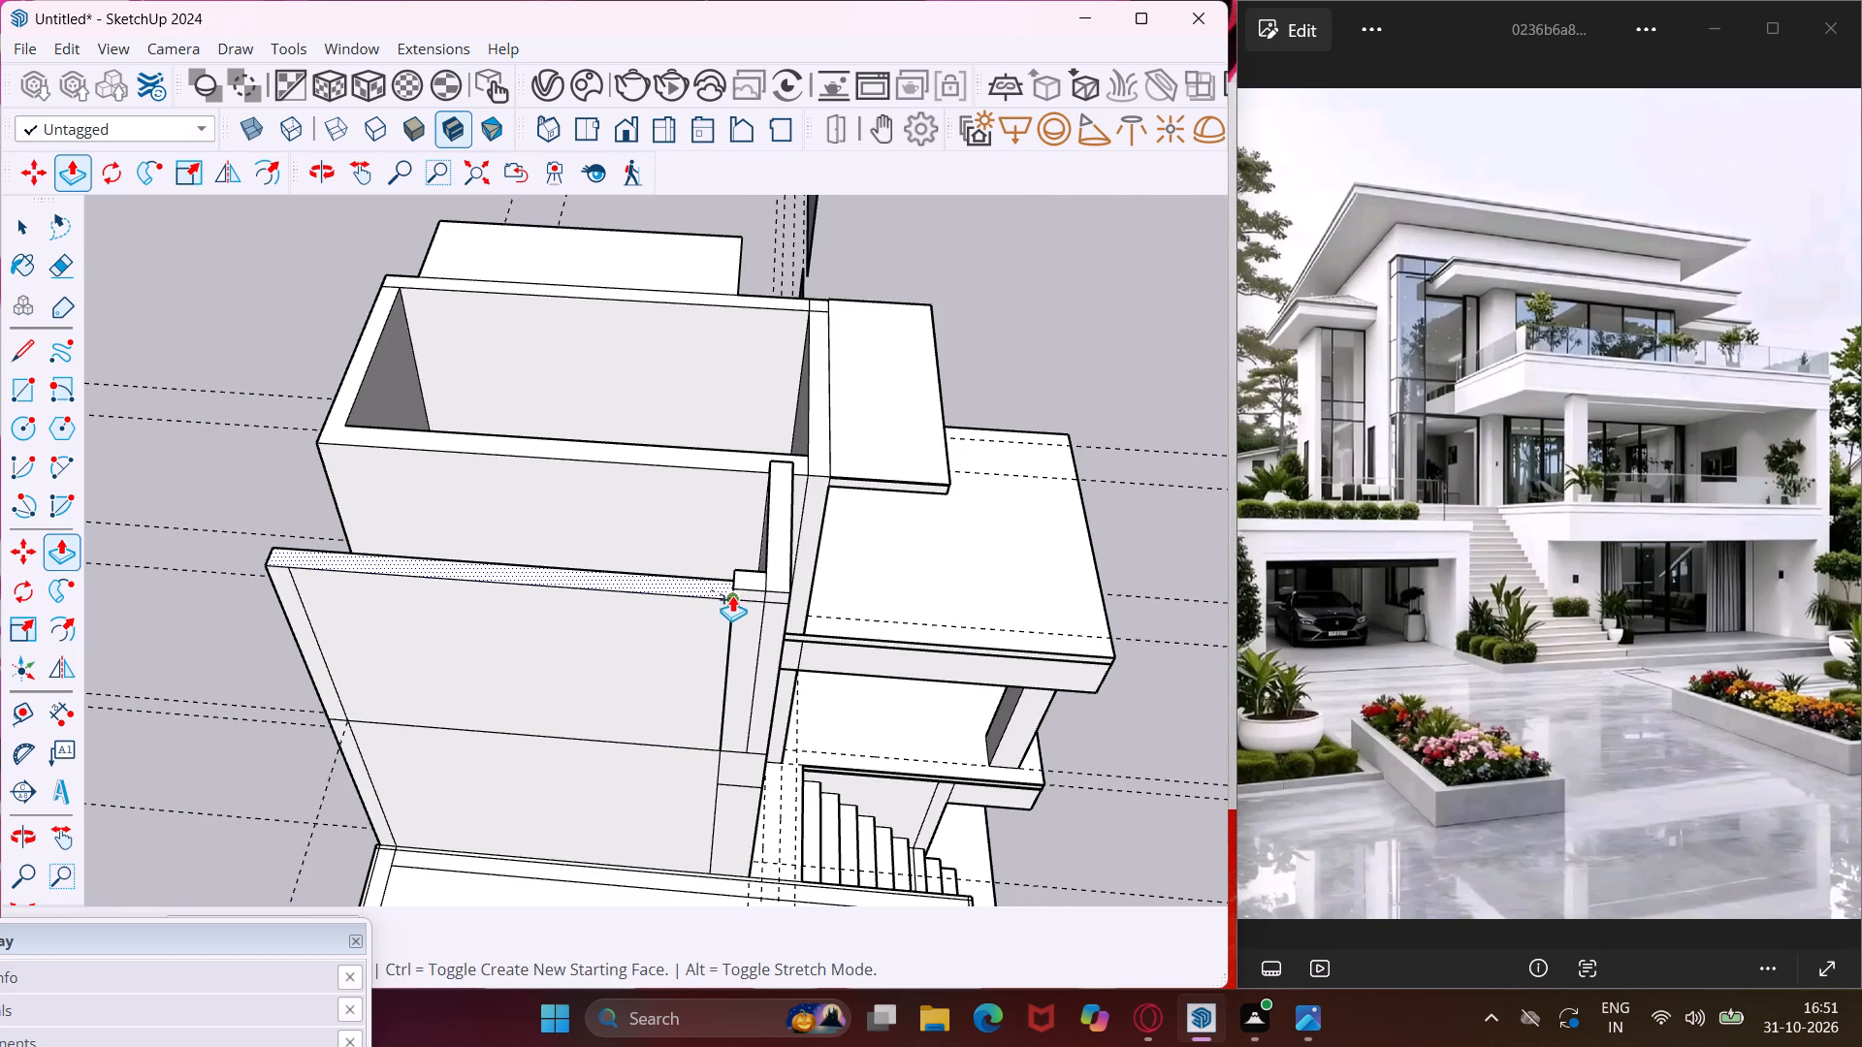
click(746, 578)
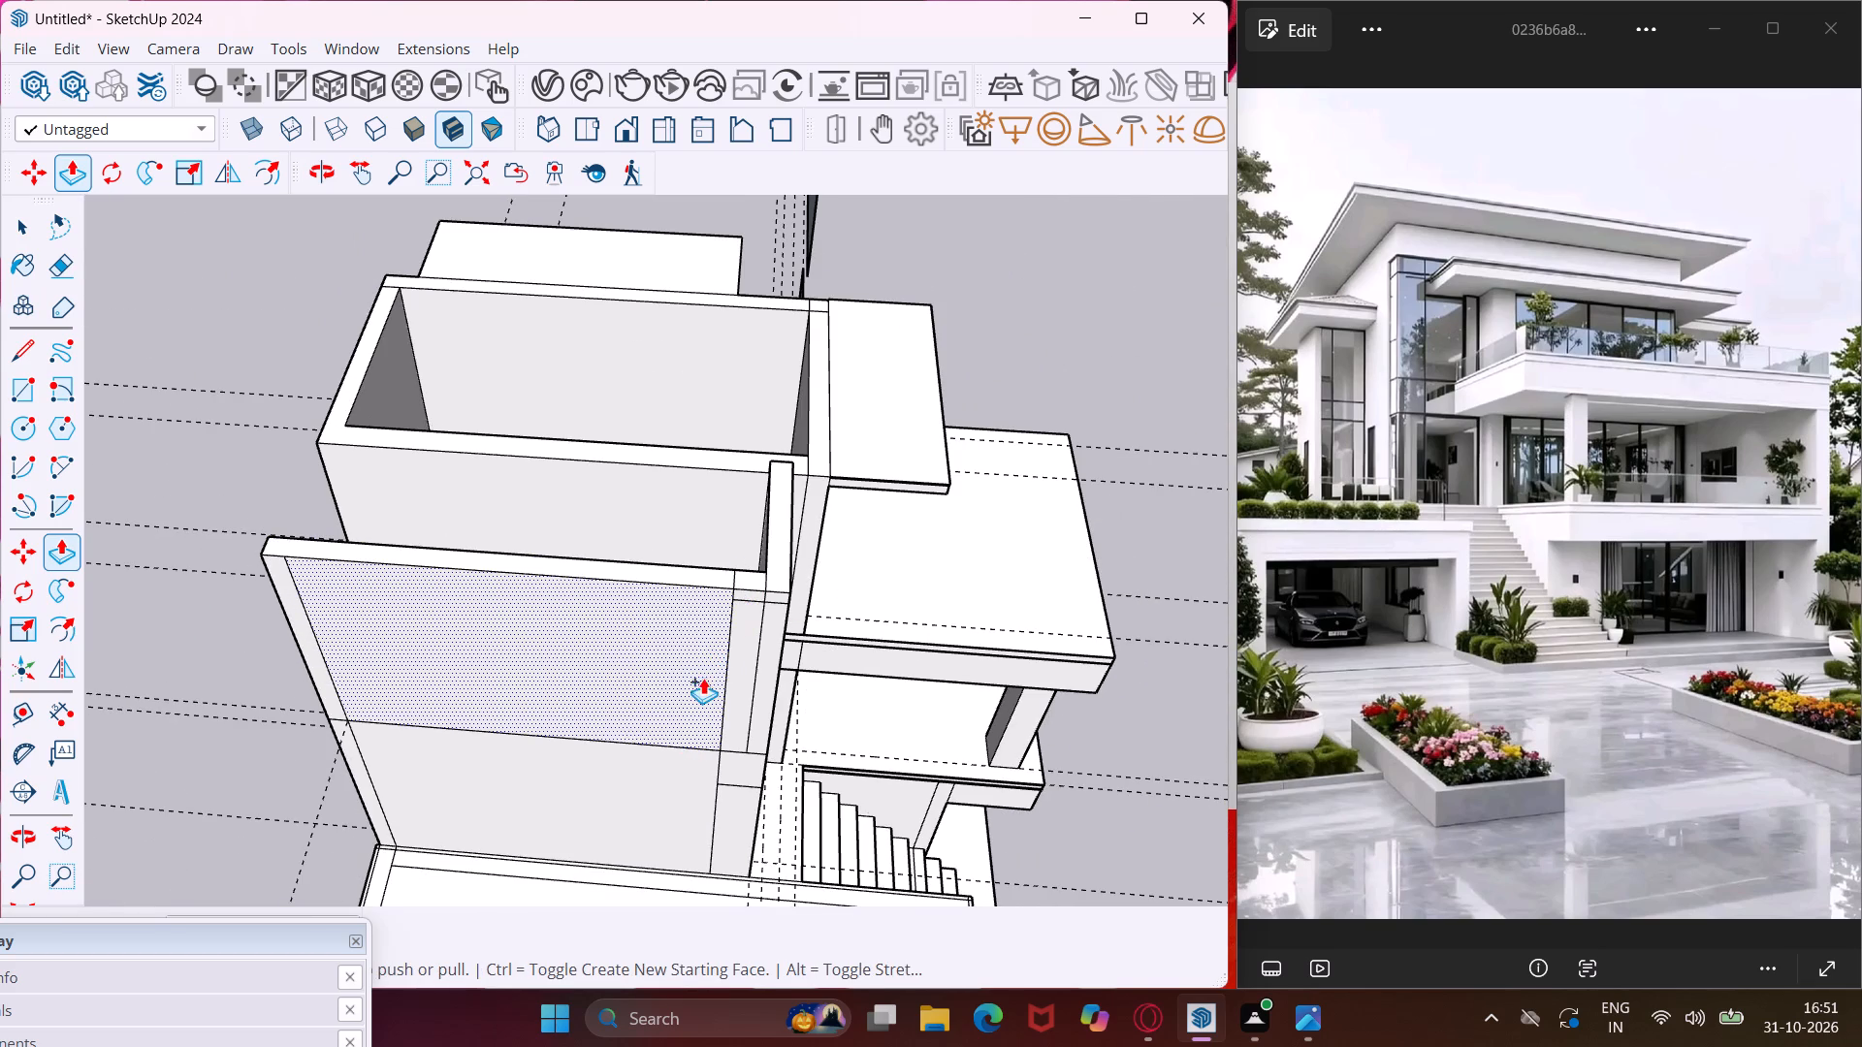
Push/Pull the top of the short rear wall between the long side wall and the top-floor room up to their roof level.
middle_drag(632, 720, 978, 561)
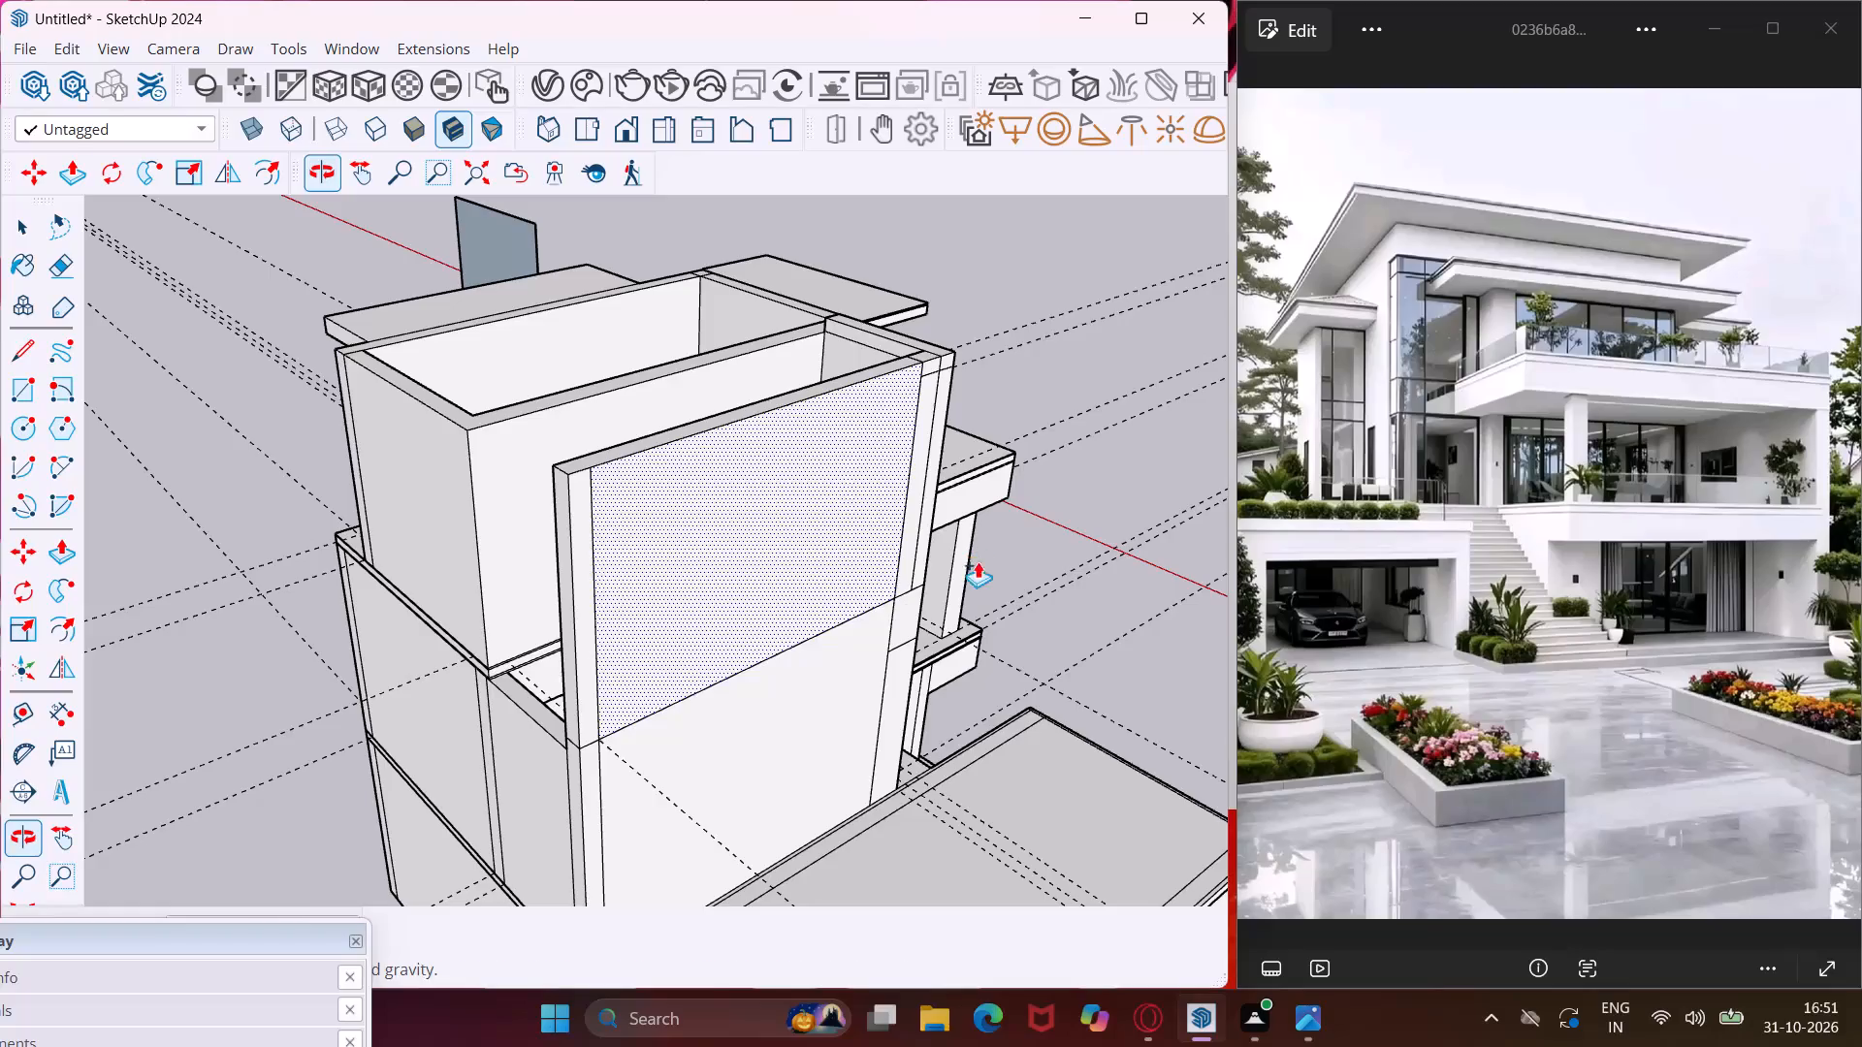
scroll(559, 716, up, 7)
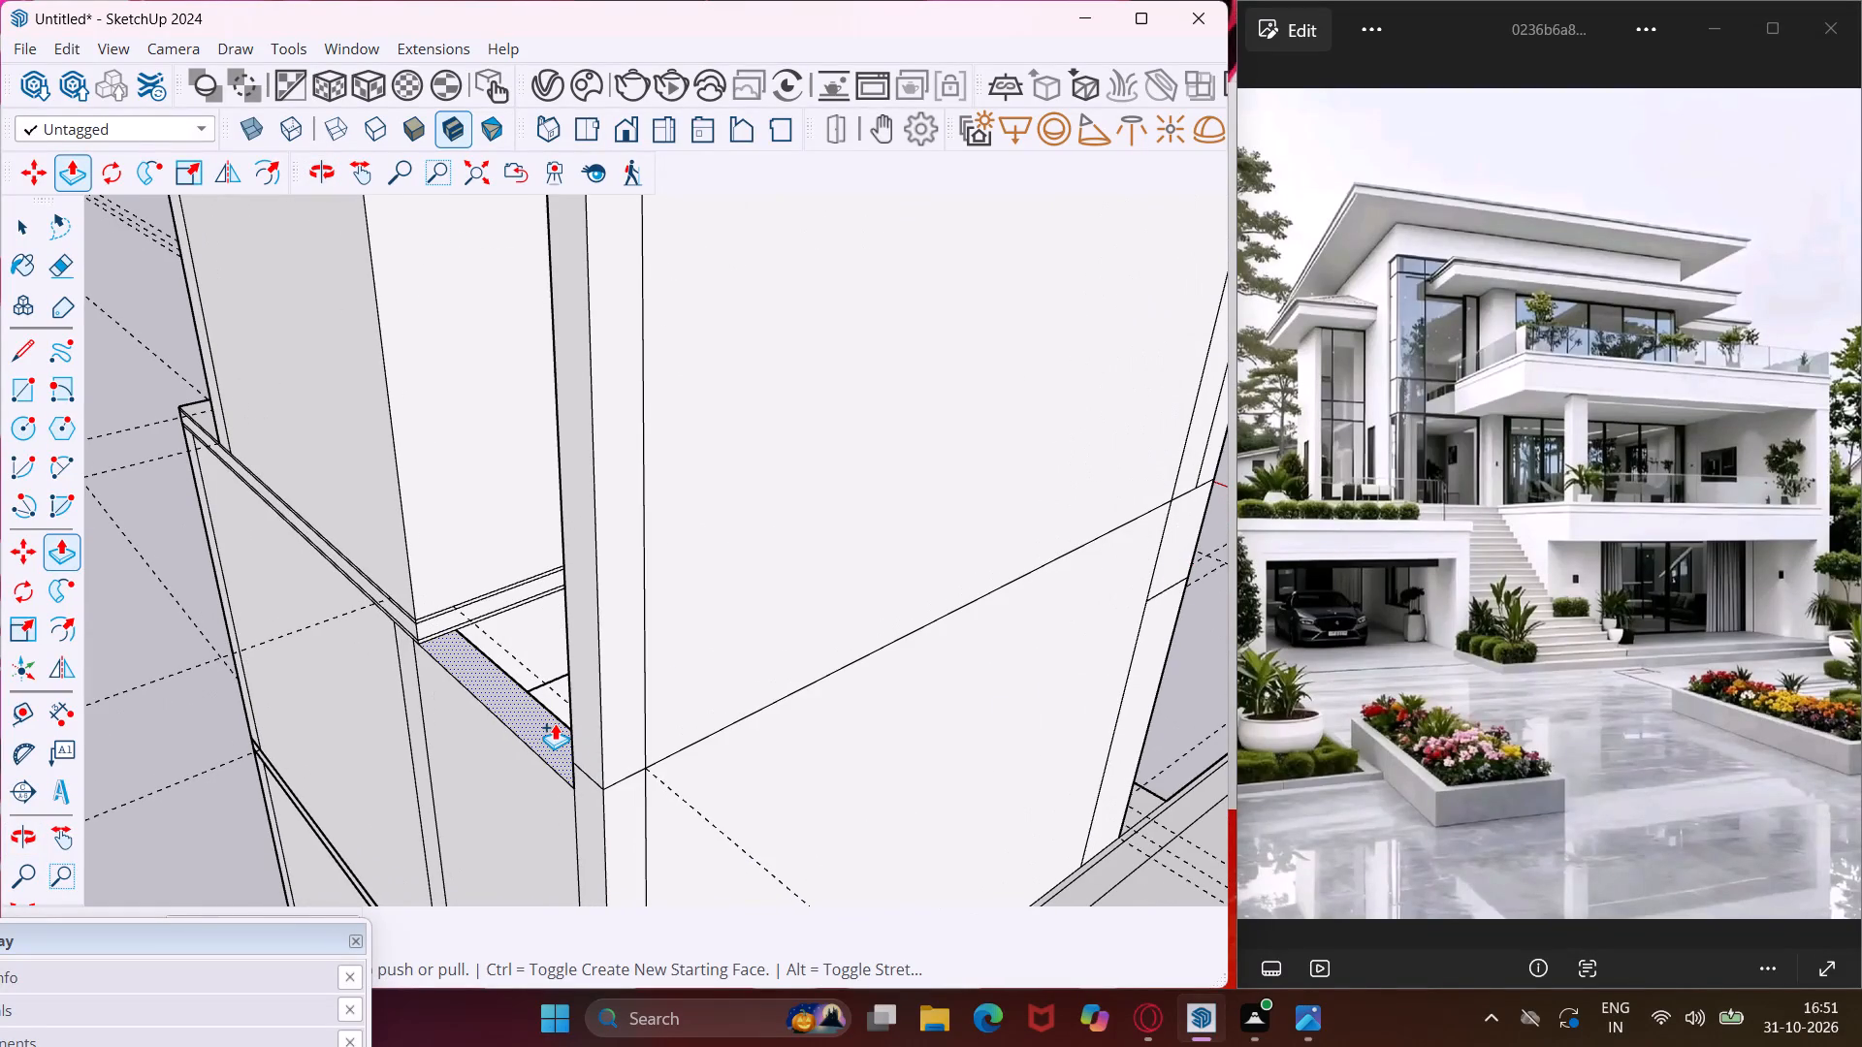
click(555, 723)
scroll(549, 692, down, 8)
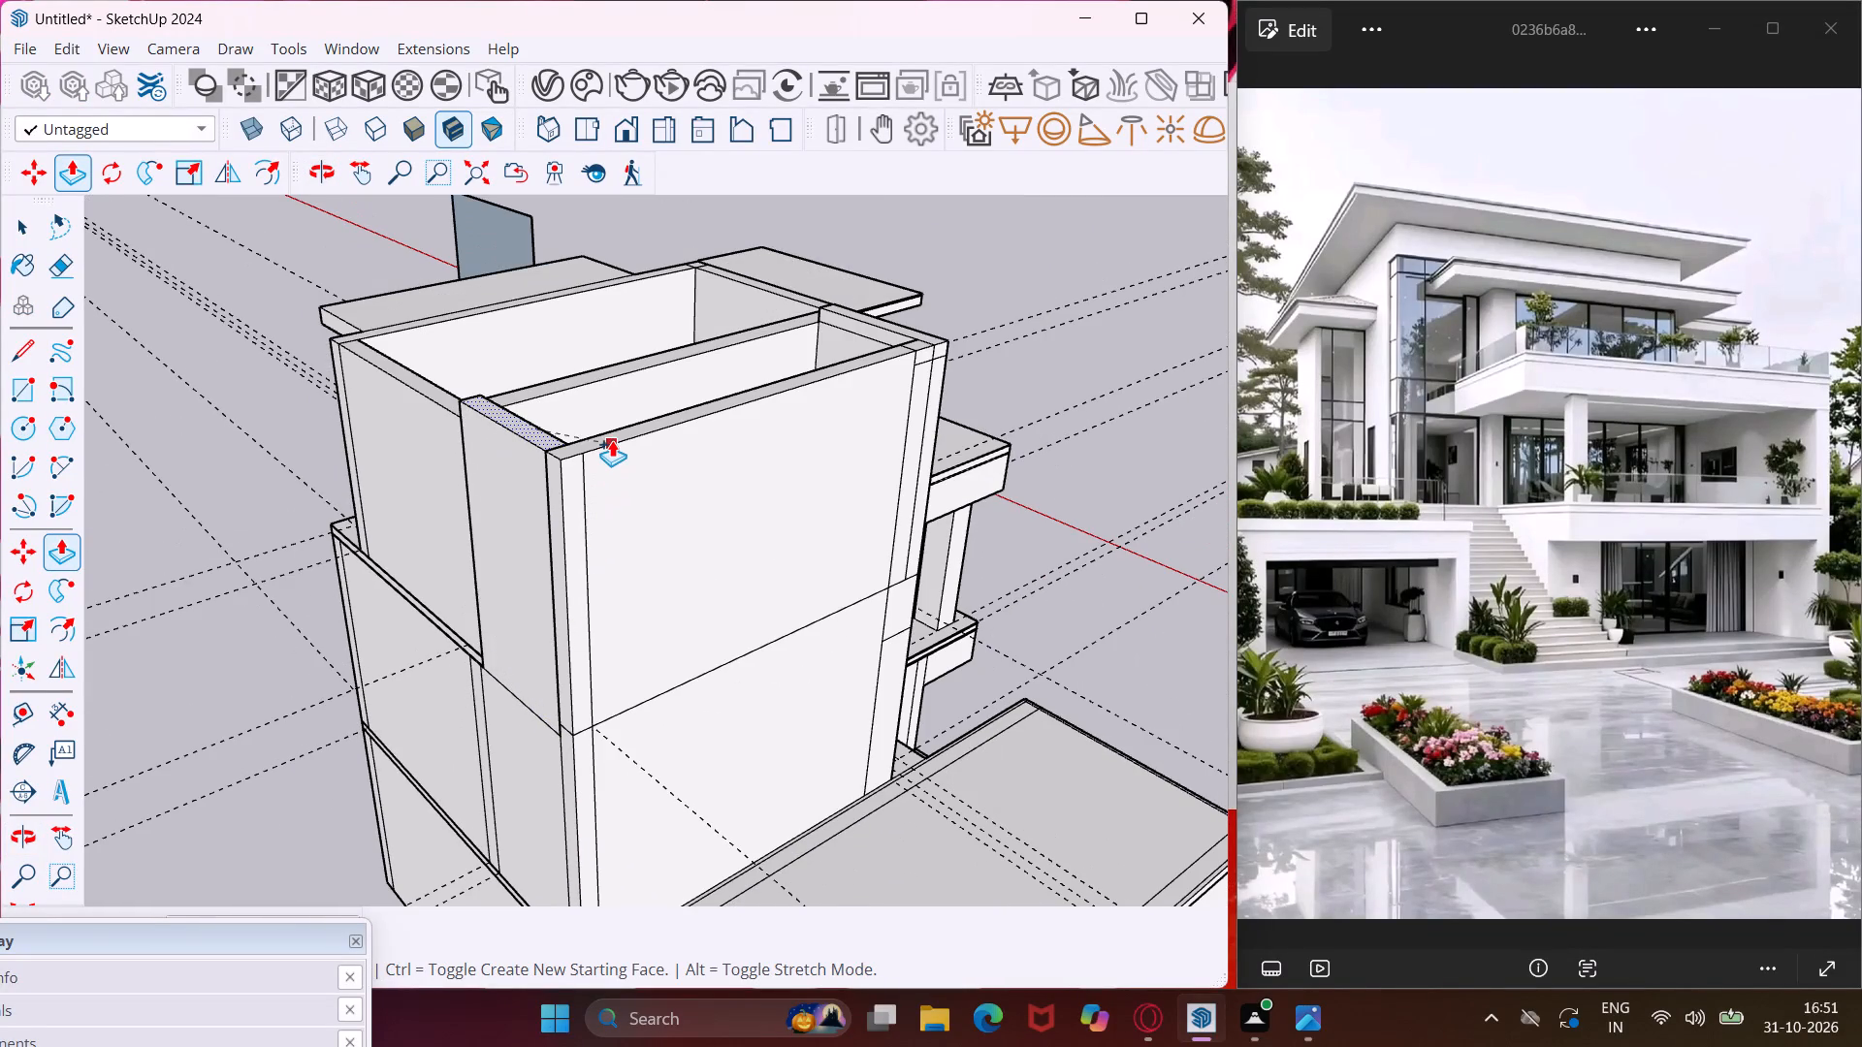
click(612, 440)
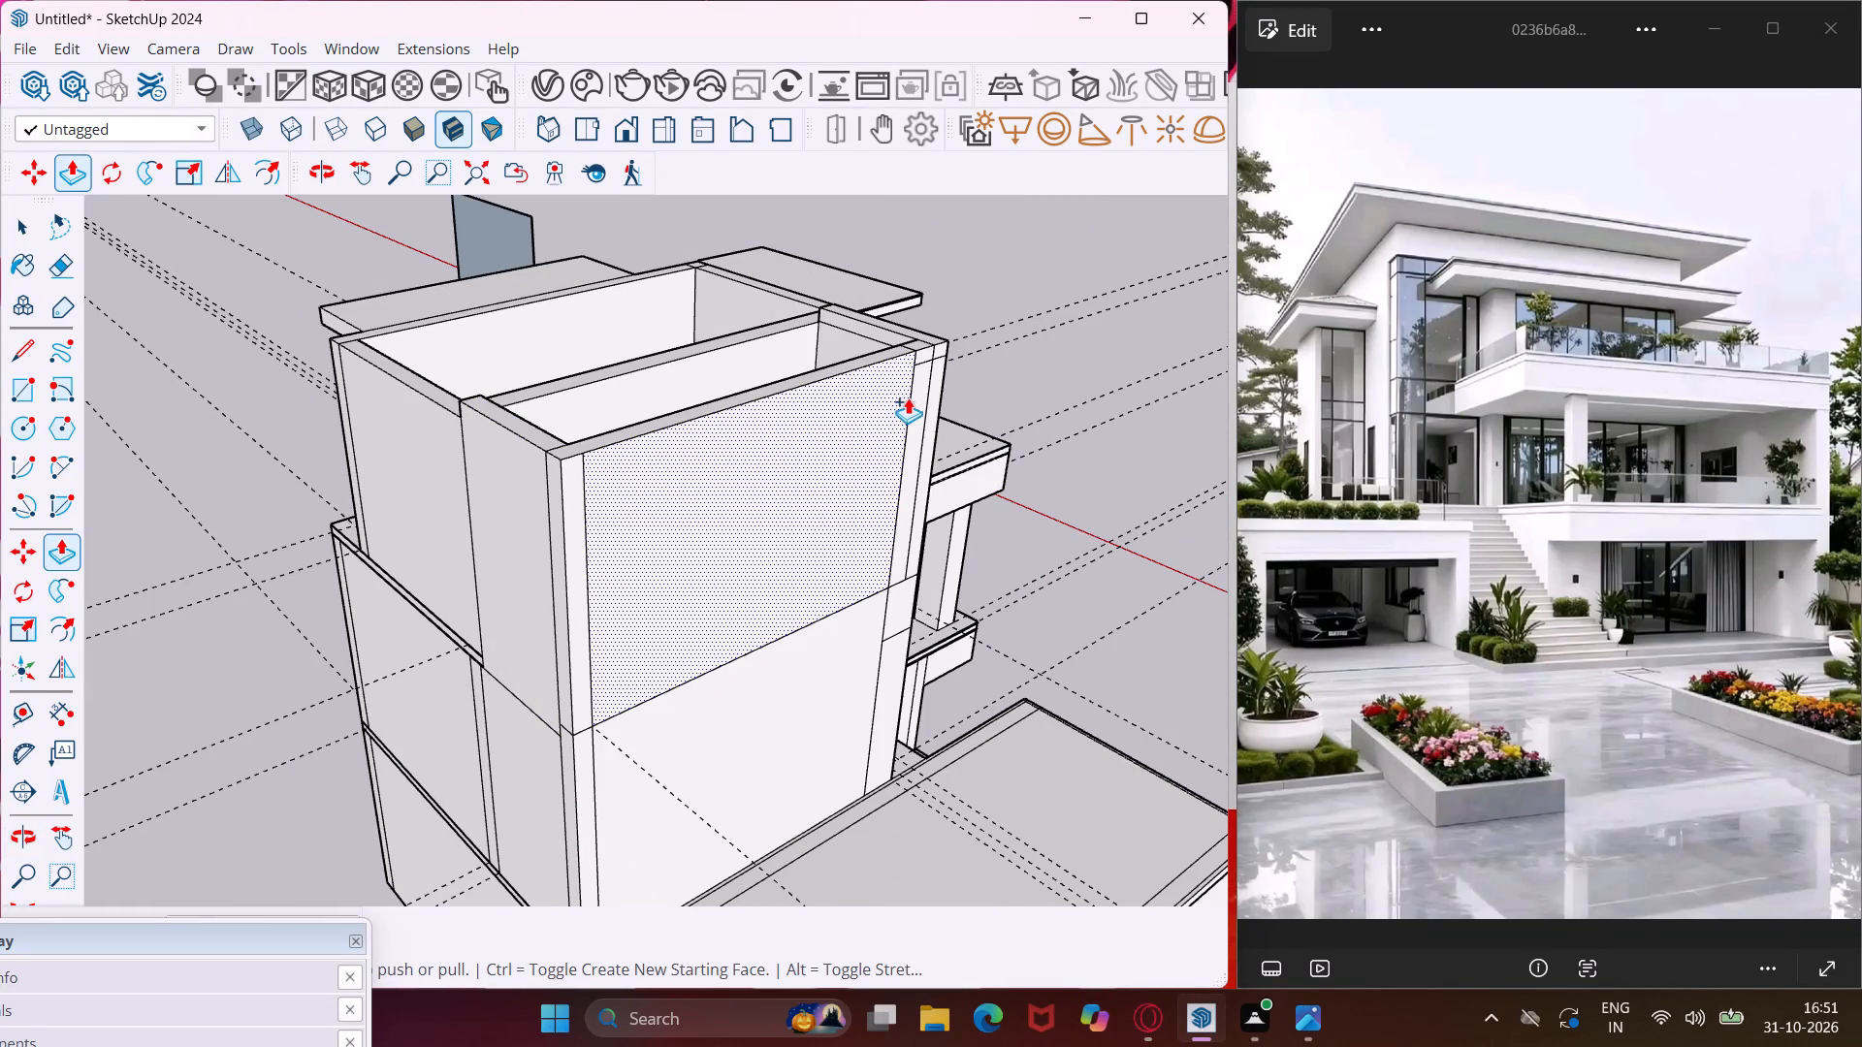
key(Escape)
key(space)
Draw a line across the corner pier beside the canopy, level with the canopy's underside.
middle_drag(502, 413, 598, 398)
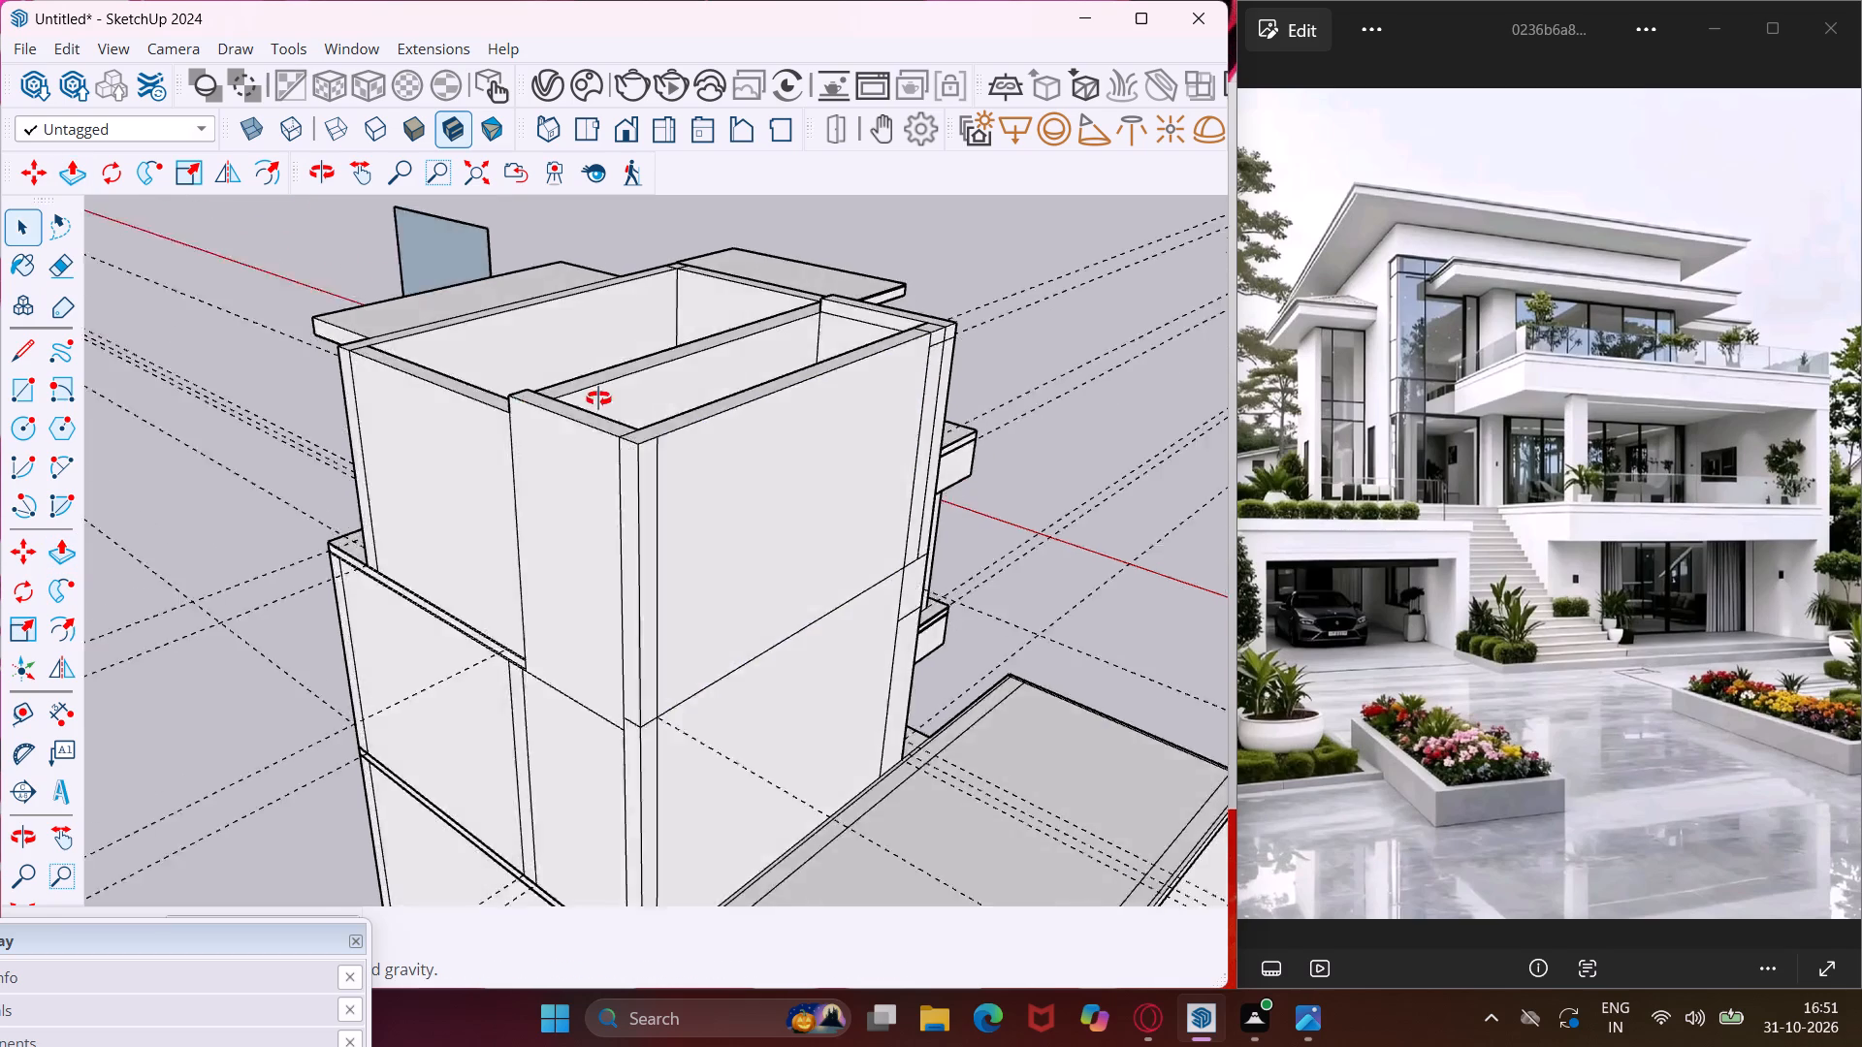
middle_drag(598, 398, 1759, 594)
scroll(1759, 594, down, 1)
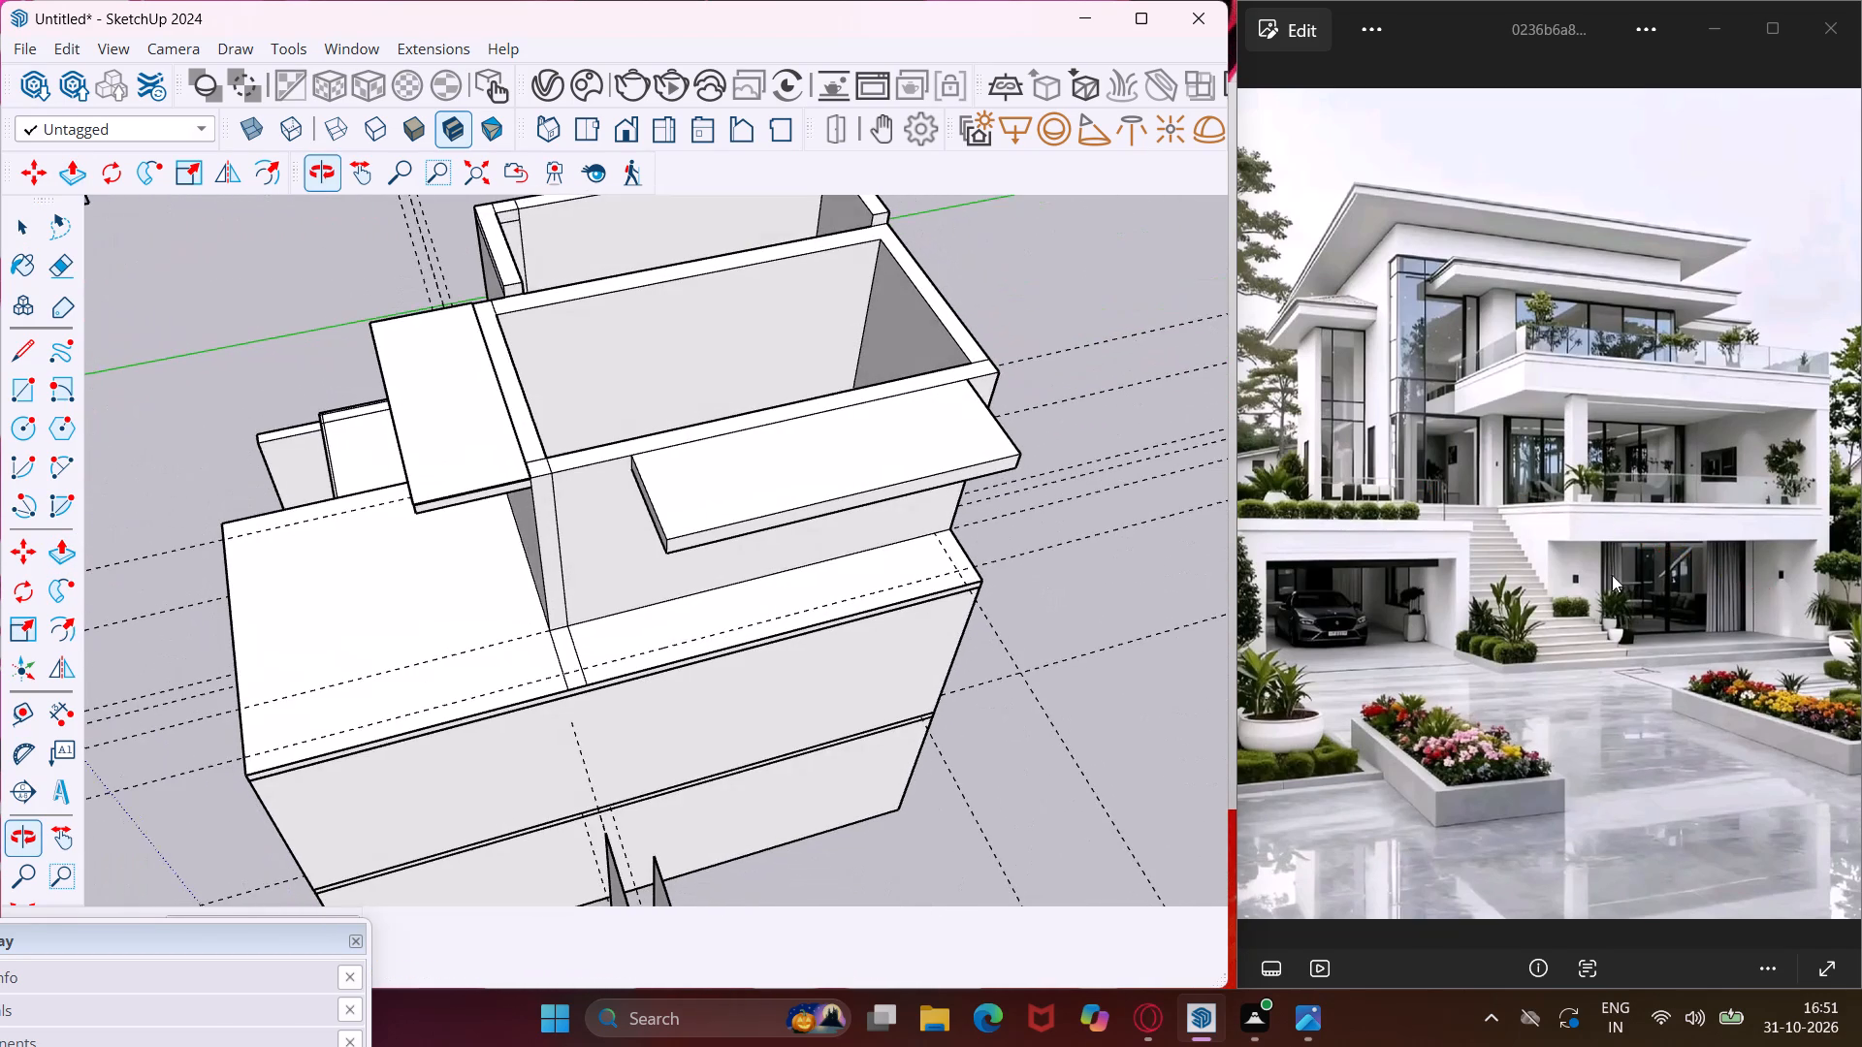
scroll(787, 519, down, 4)
middle_drag(622, 474, 936, 468)
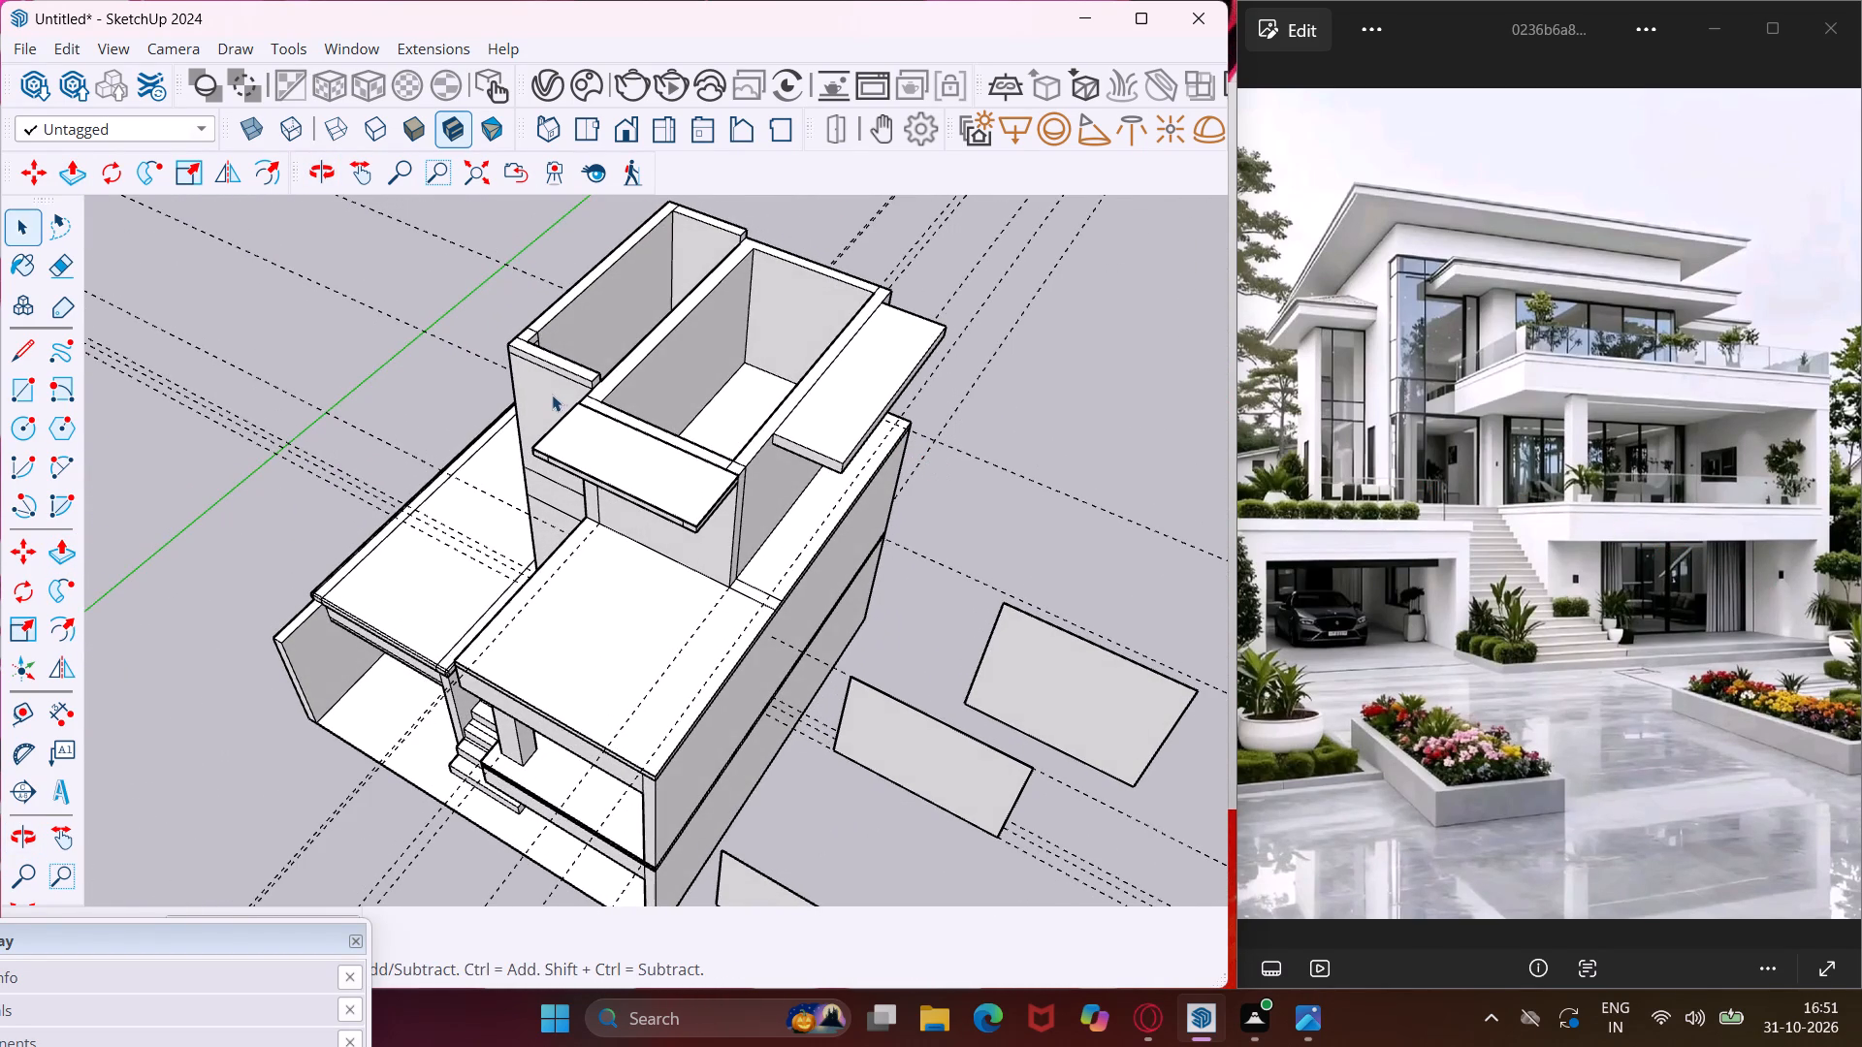
scroll(551, 395, up, 4)
middle_drag(551, 395, 1120, 366)
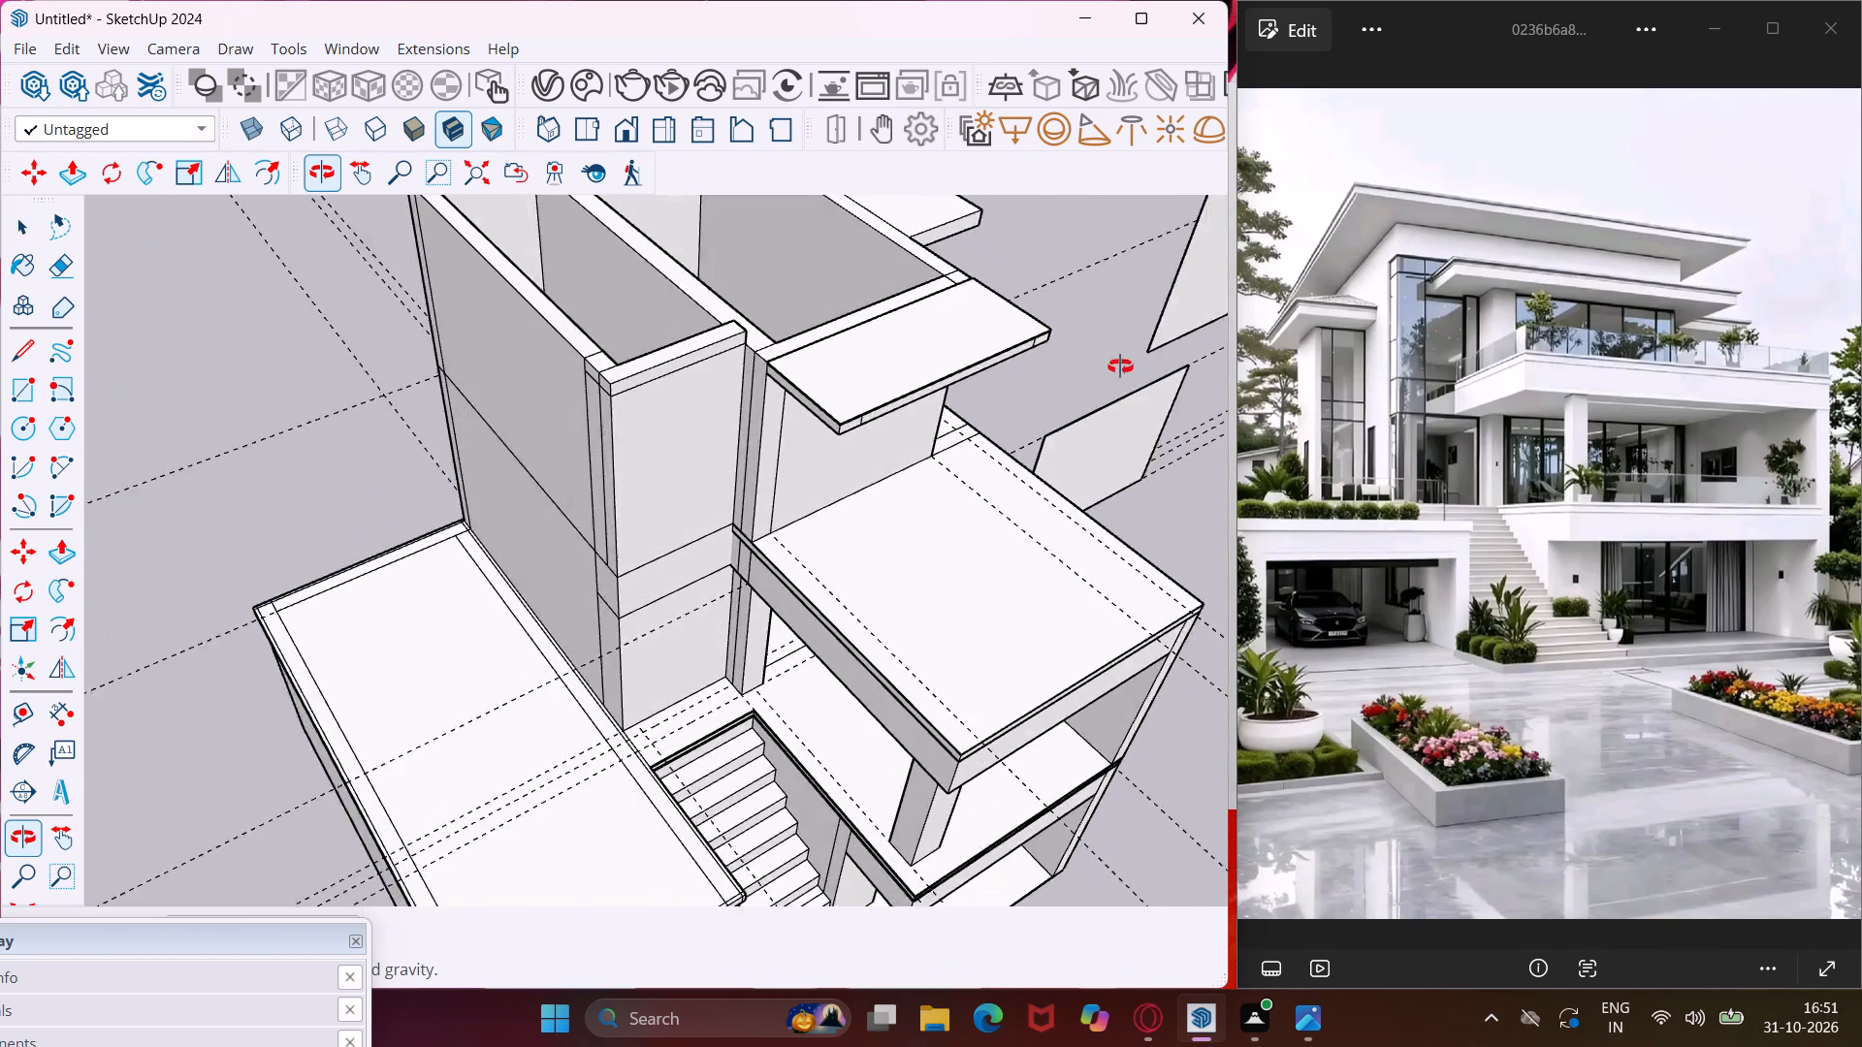
middle_drag(1120, 366, 1148, 366)
scroll(1151, 366, up, 1)
scroll(732, 349, up, 8)
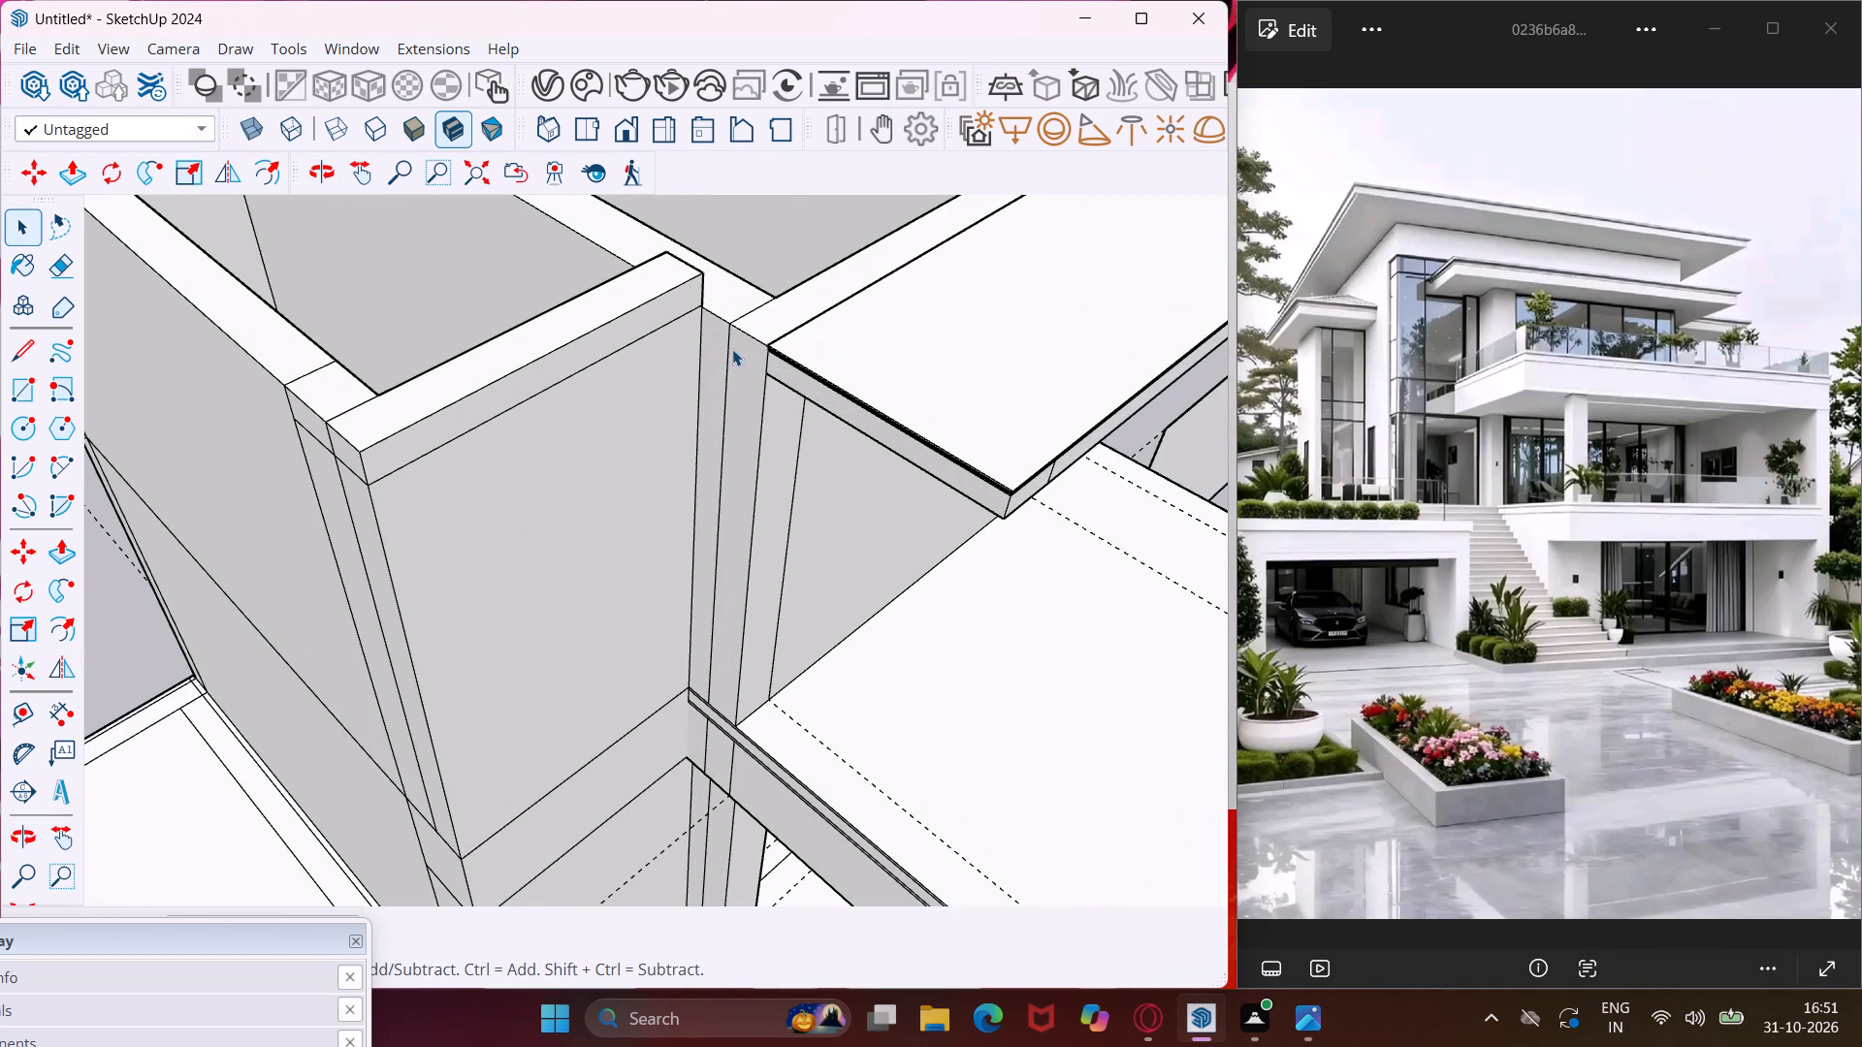
scroll(760, 343, up, 3)
middle_drag(760, 343, 764, 245)
scroll(787, 312, up, 7)
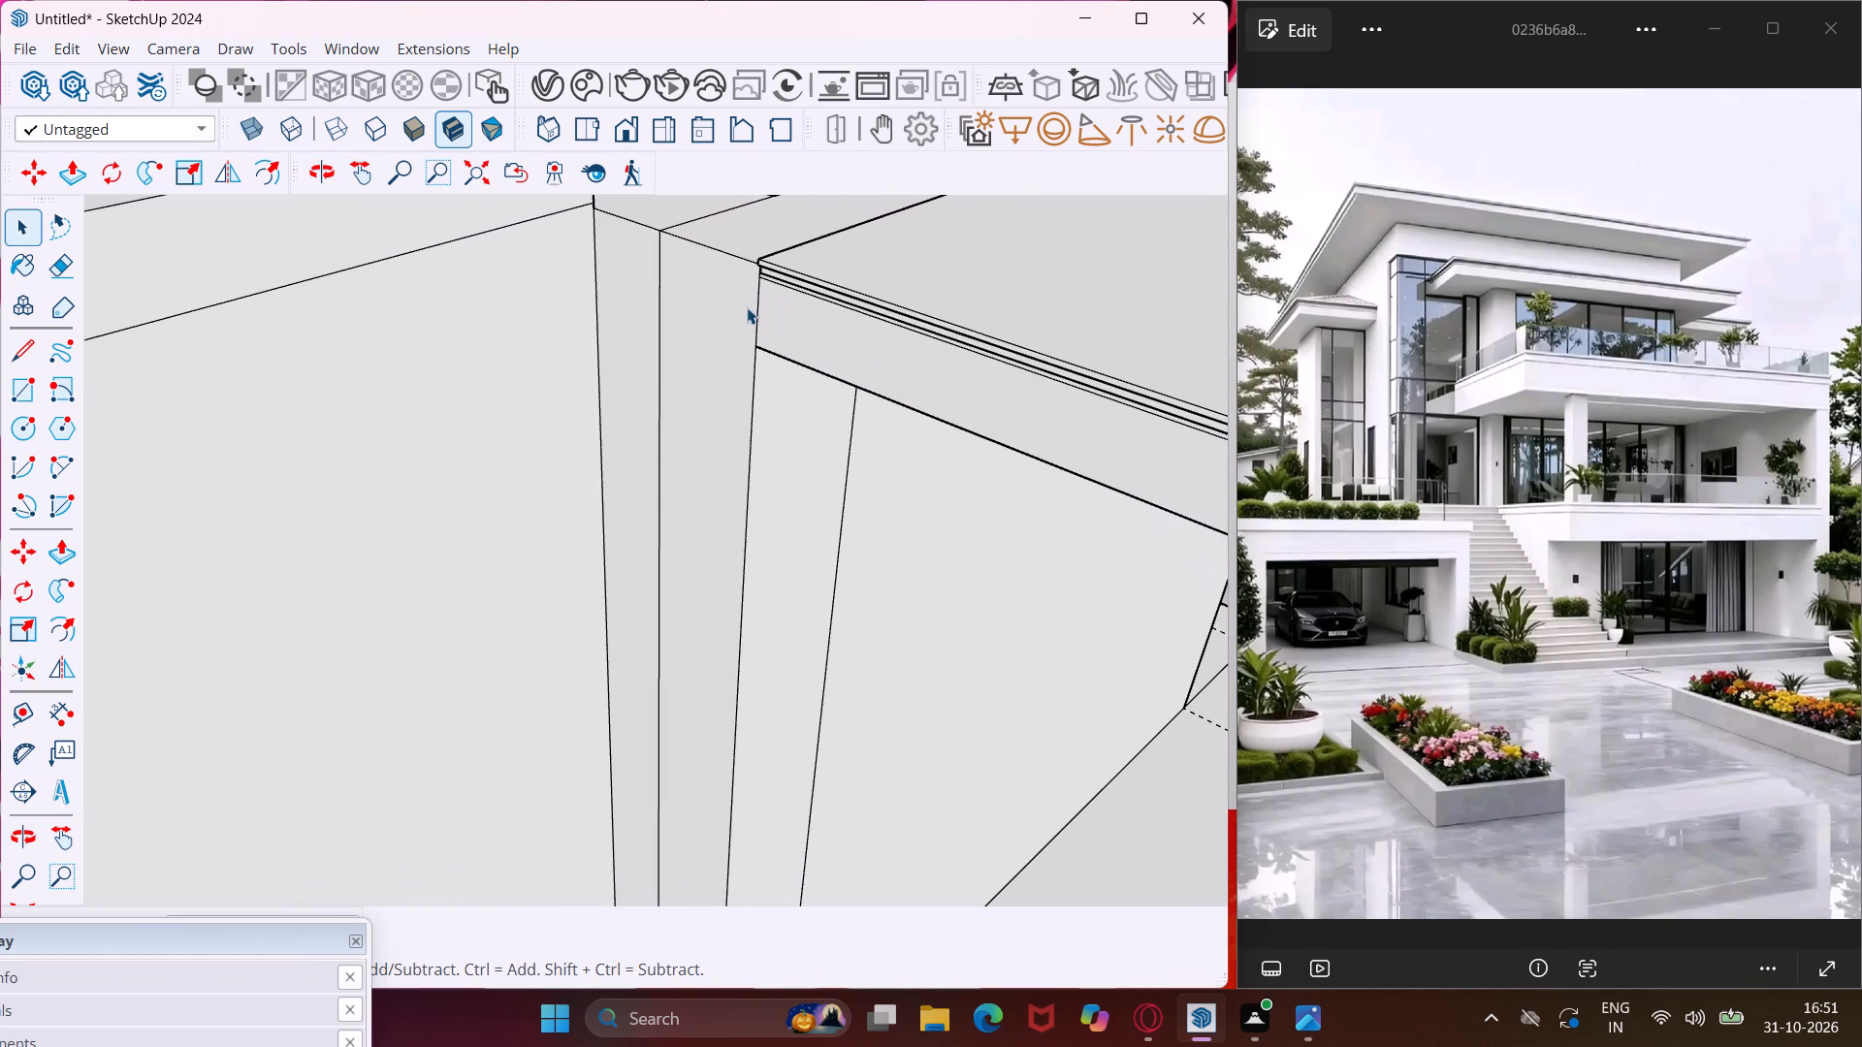
middle_drag(747, 307, 852, 259)
scroll(852, 259, down, 5)
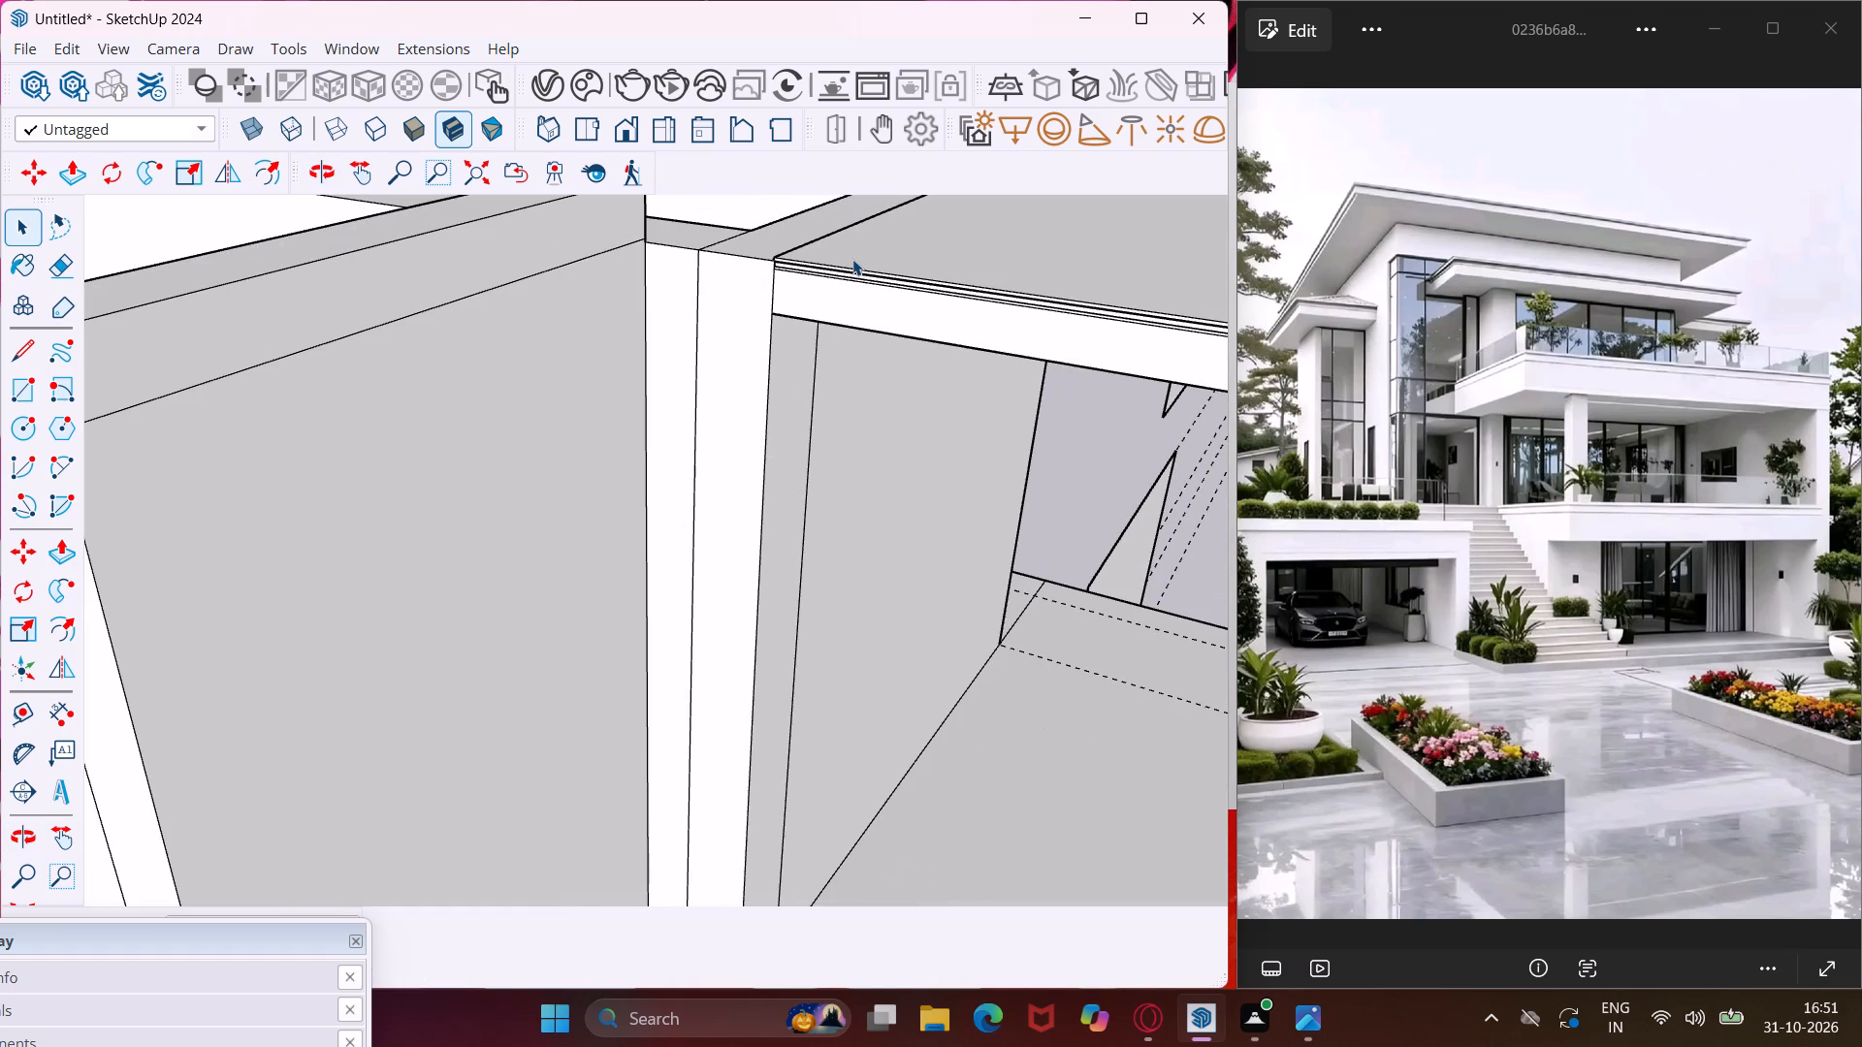
click(28, 357)
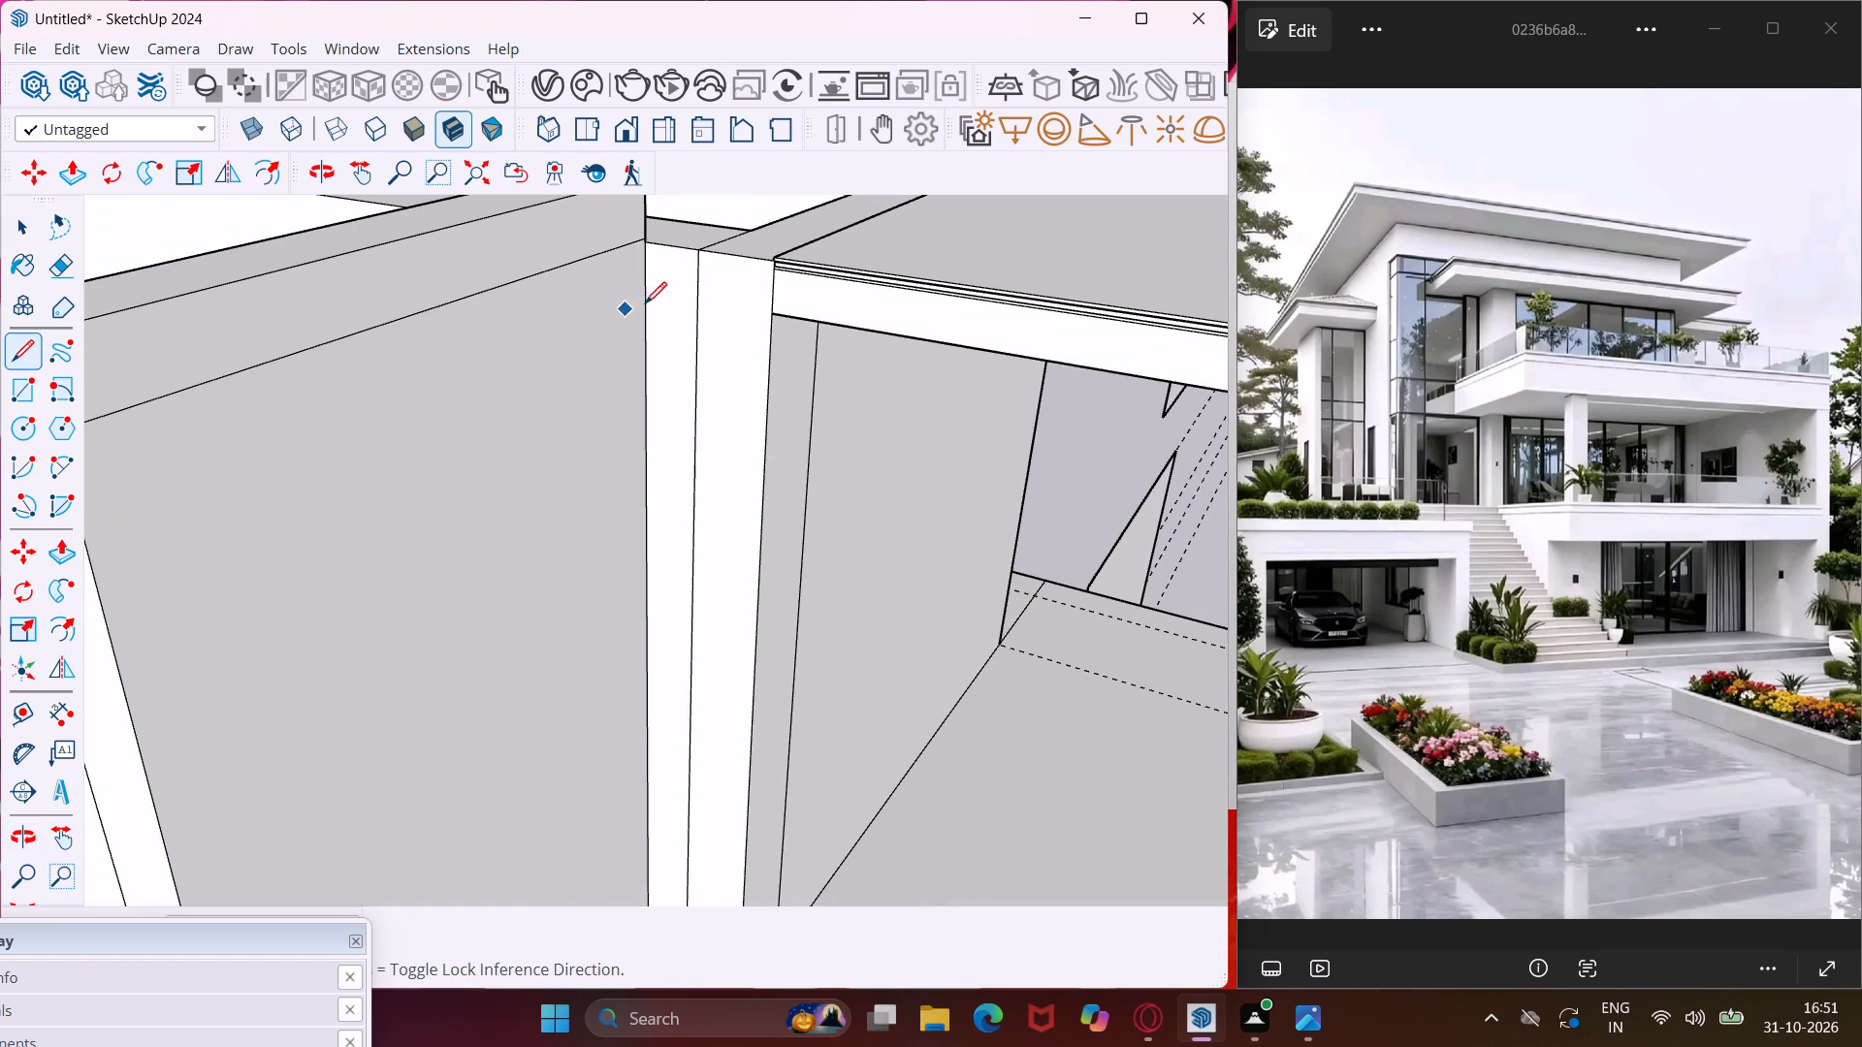
scroll(722, 298, up, 4)
click(798, 318)
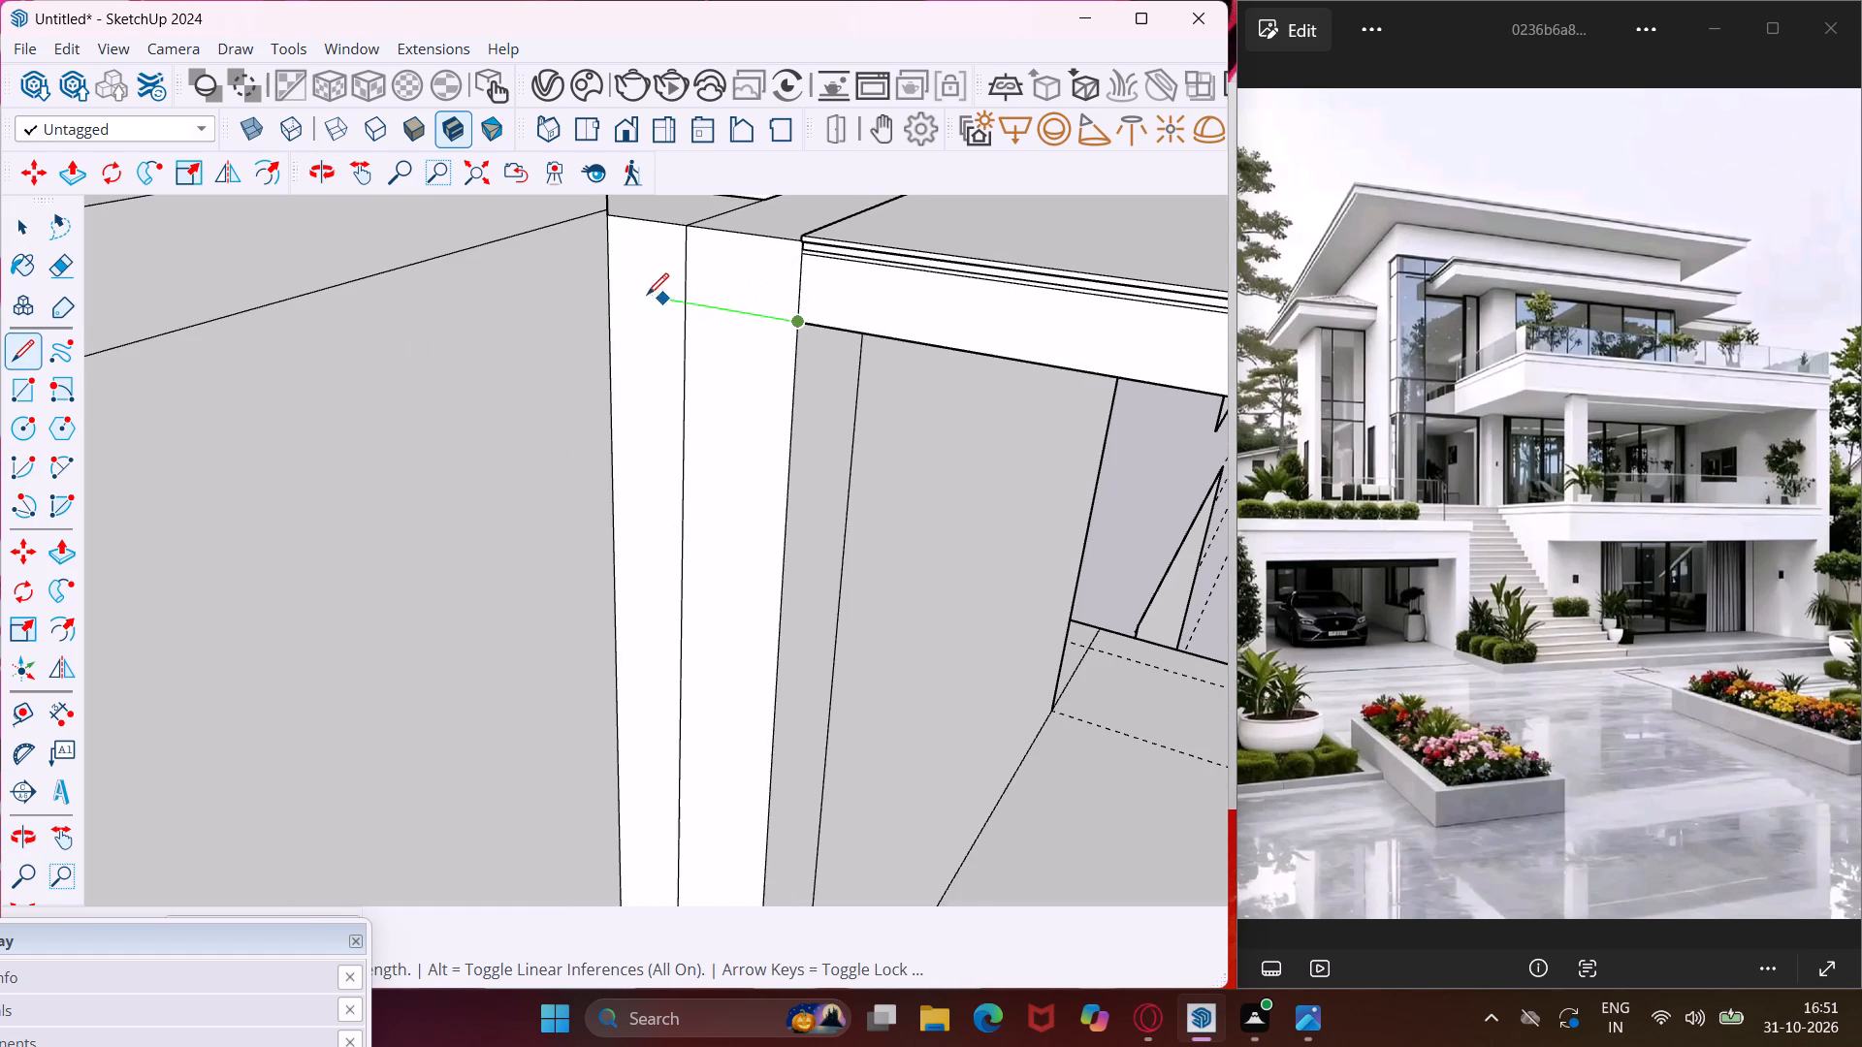
click(610, 293)
key(Escape)
key(space)
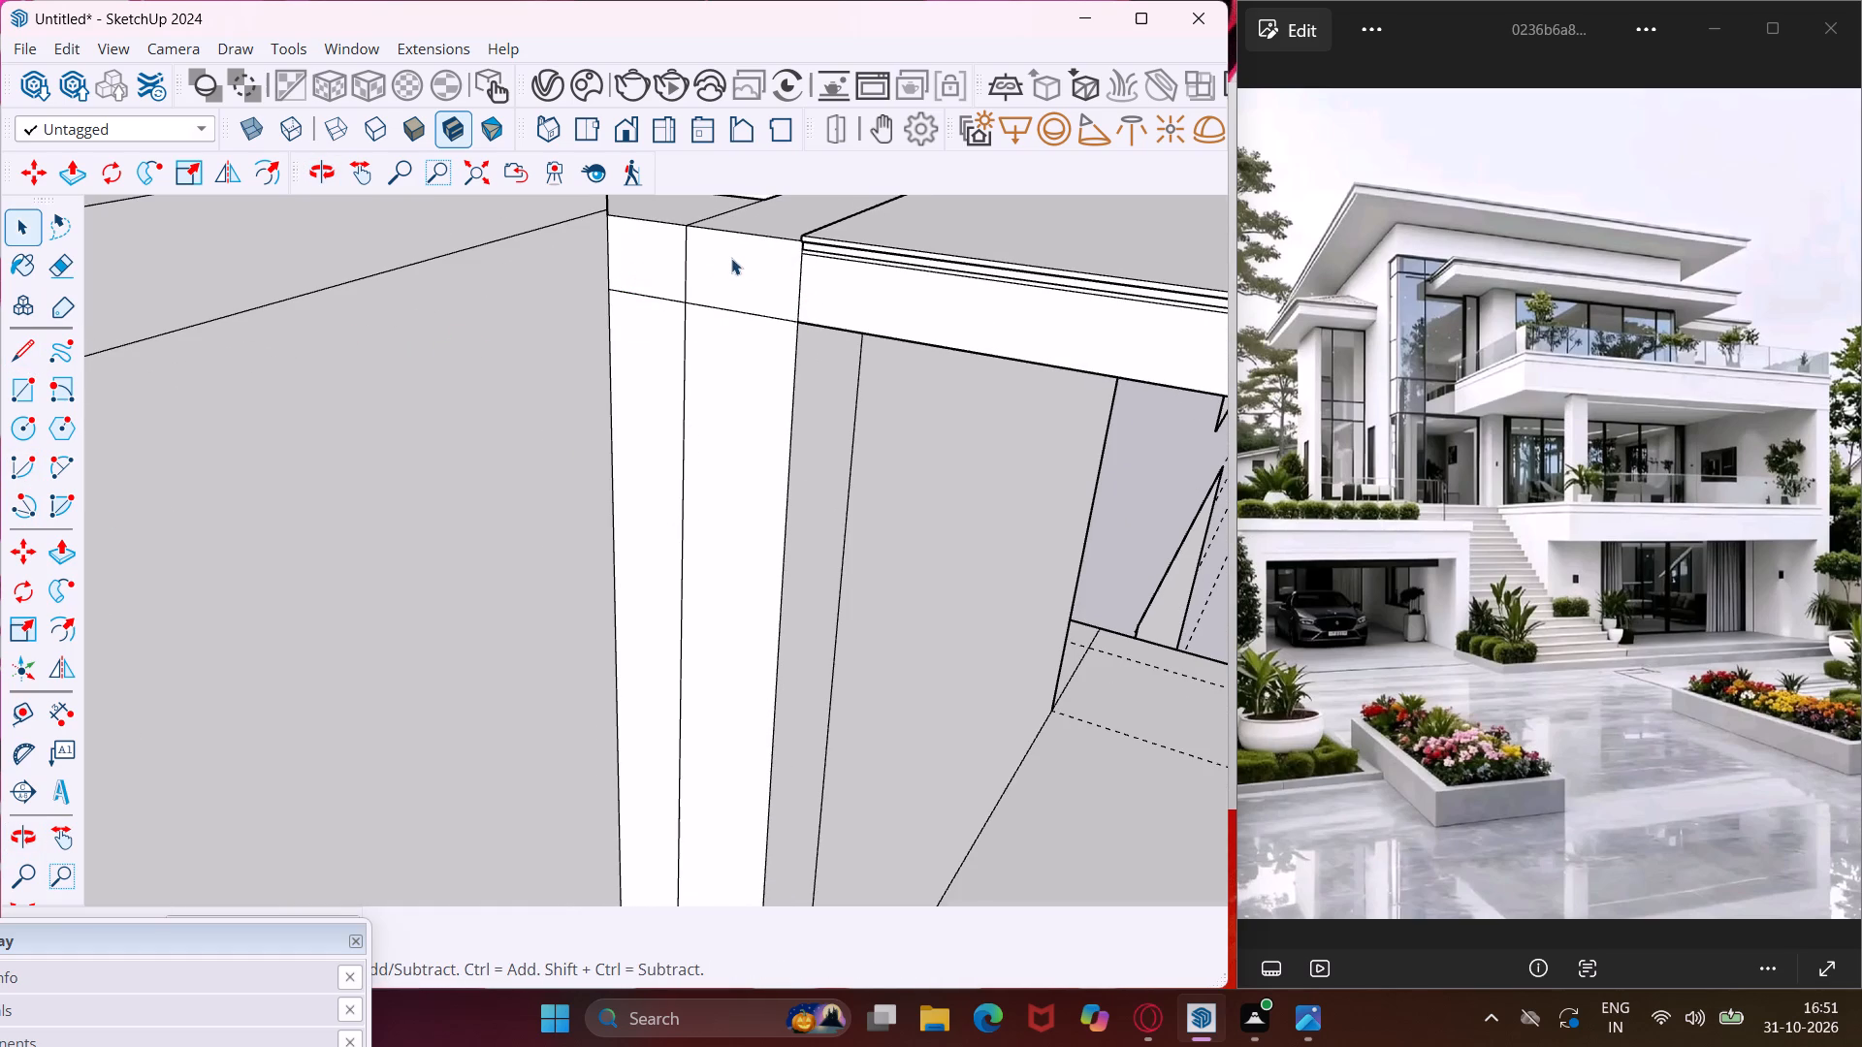
Push/Pull the pier's inner upper face, above the new line, outward into a beam projecting beside the end wall.
scroll(842, 256, up, 6)
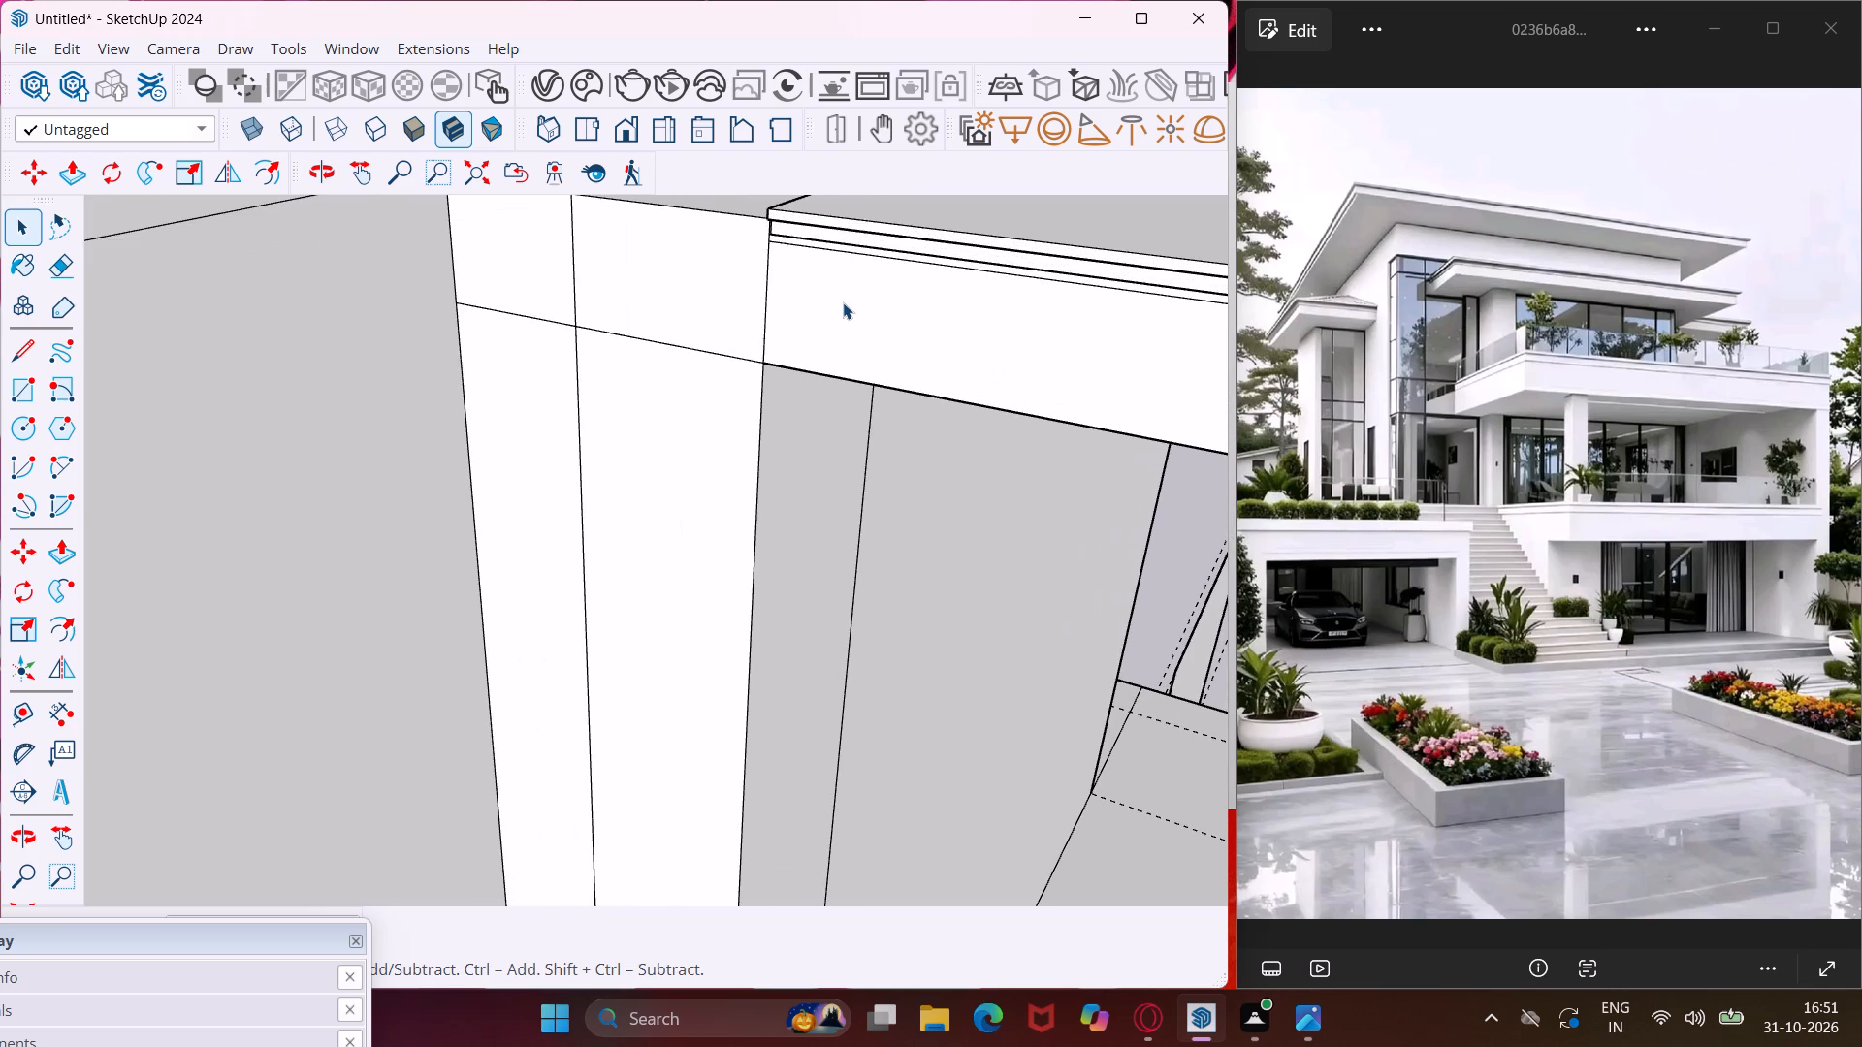
middle_drag(843, 302, 884, 321)
scroll(884, 321, up, 1)
click(884, 321)
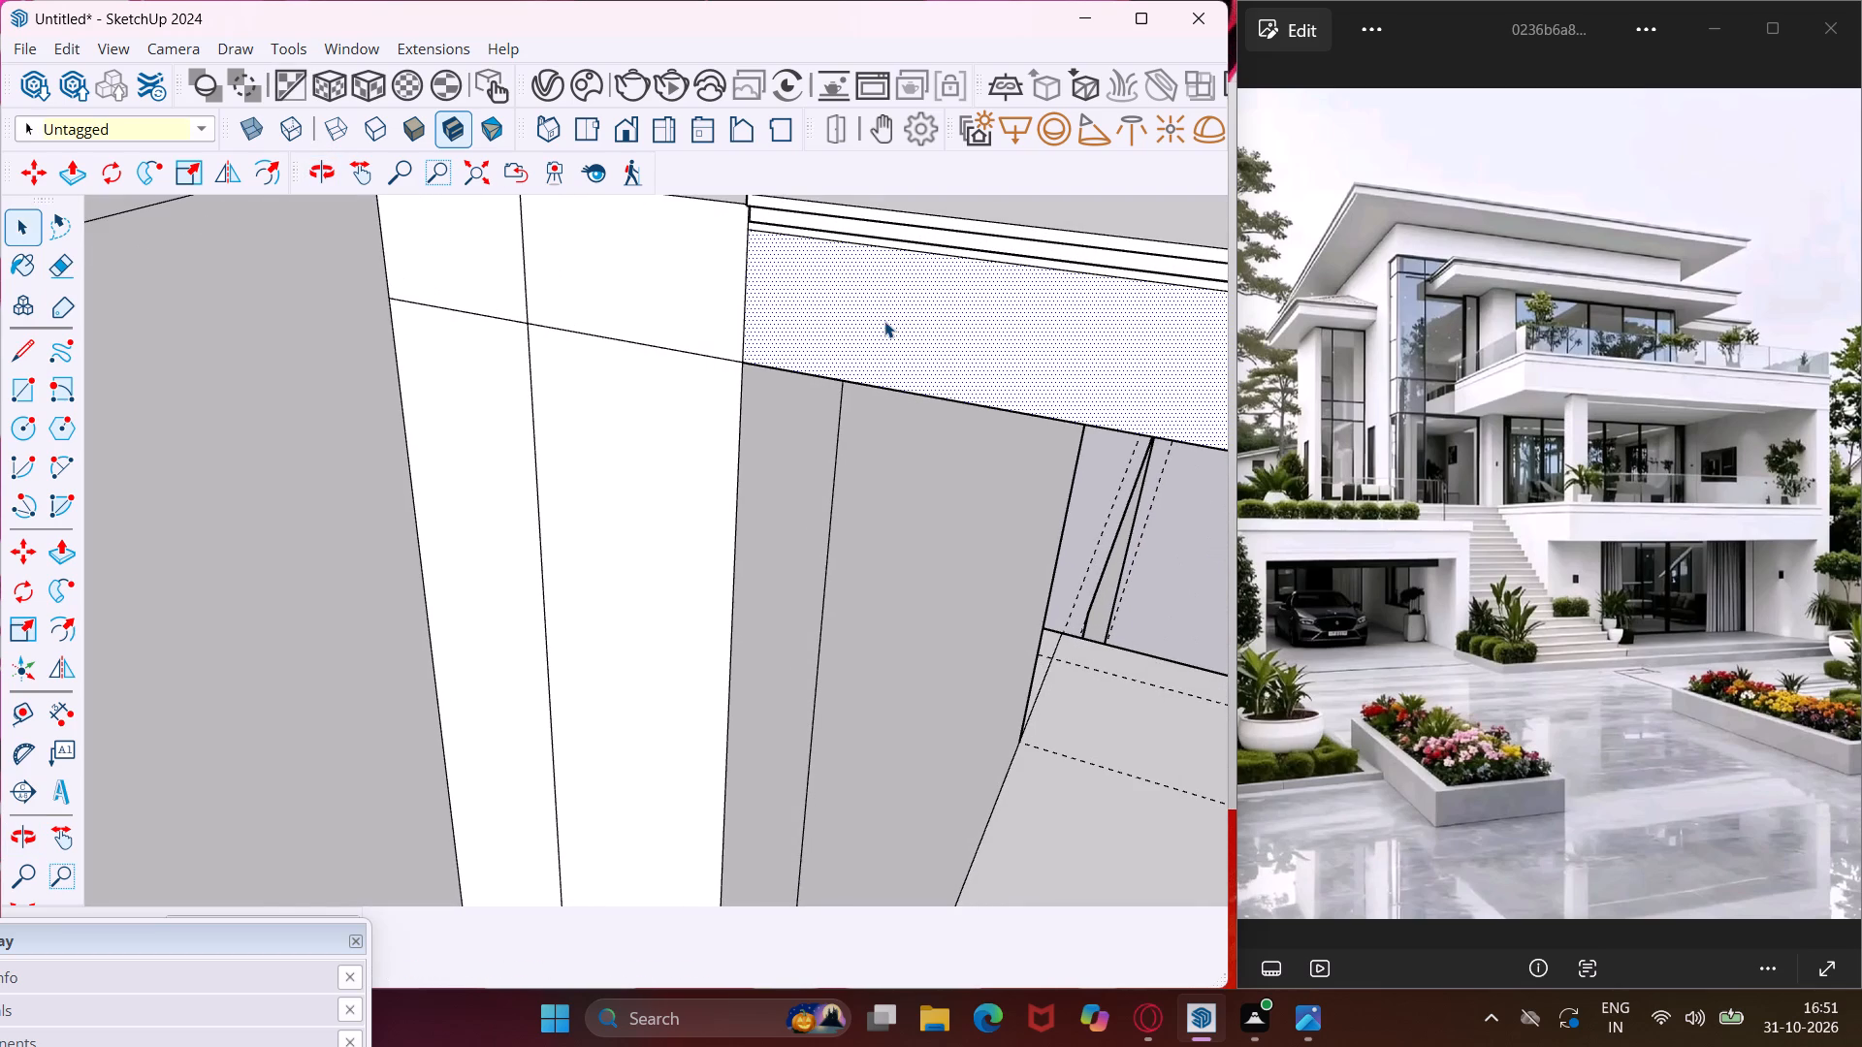
click(495, 270)
key(p)
click(495, 270)
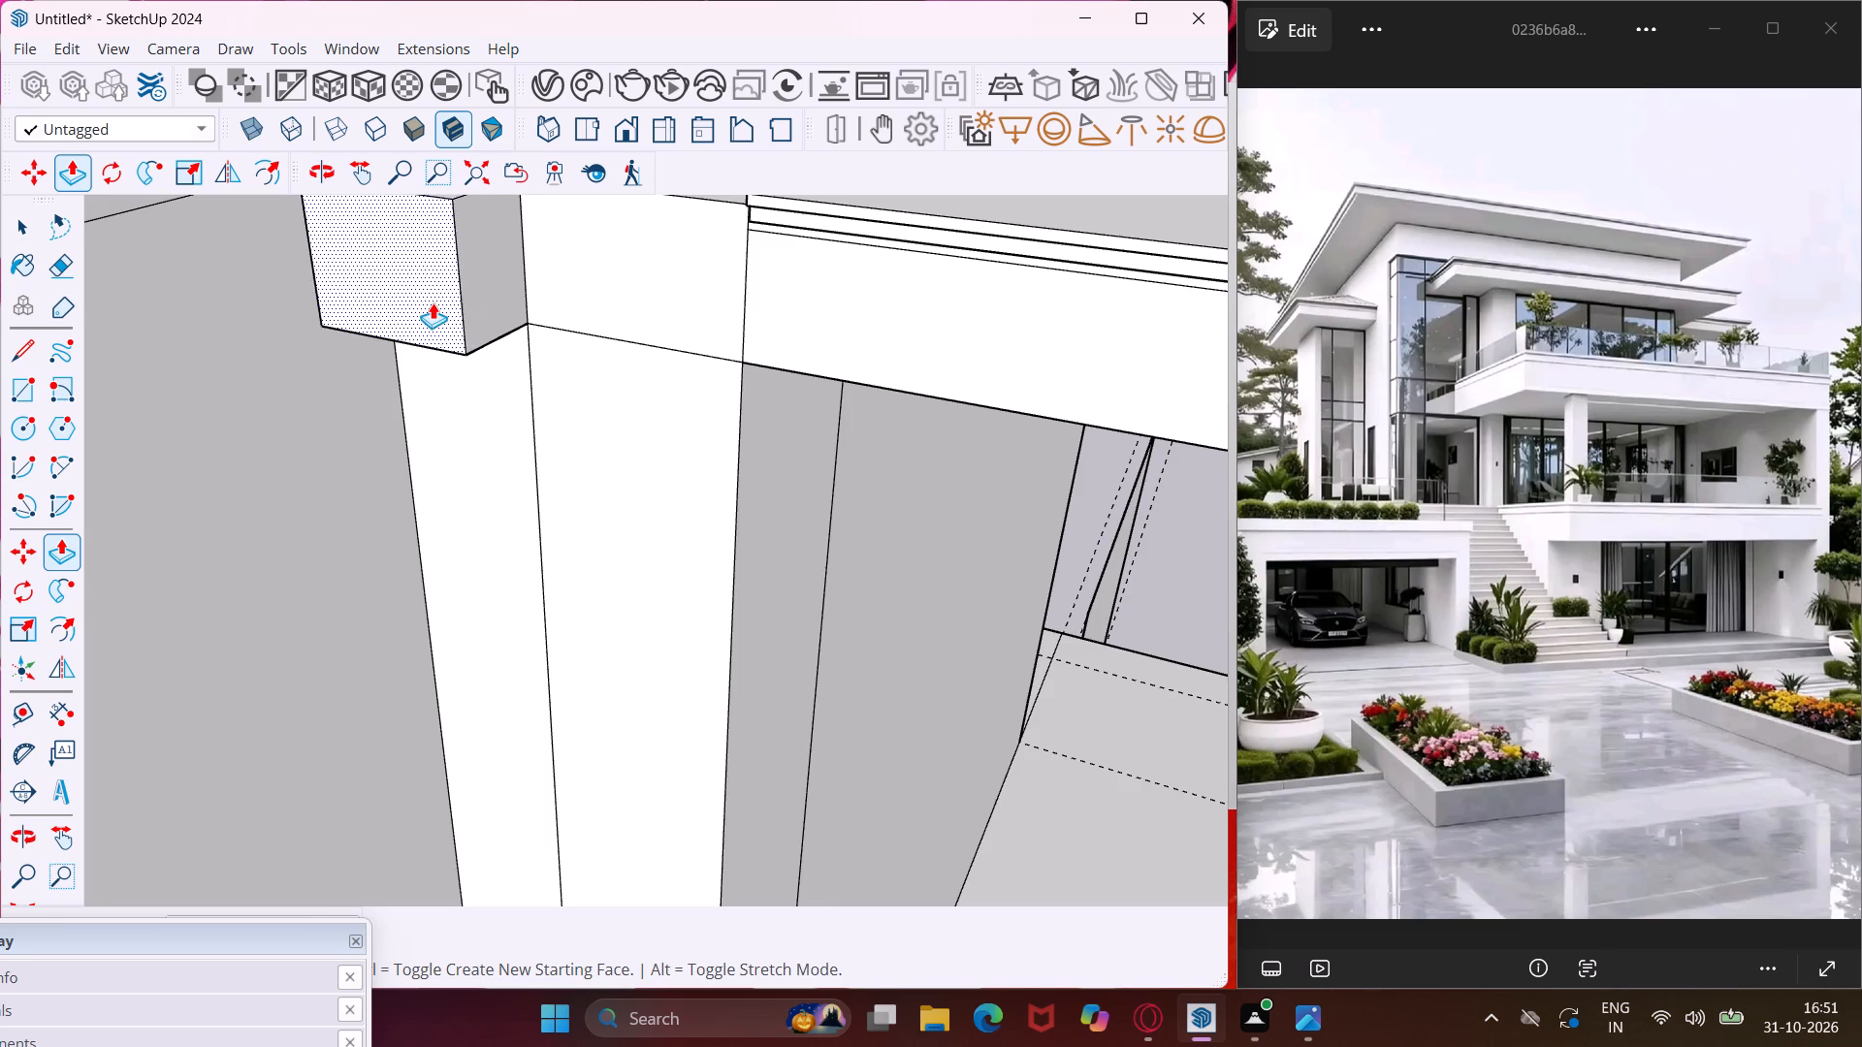
scroll(433, 302, down, 16)
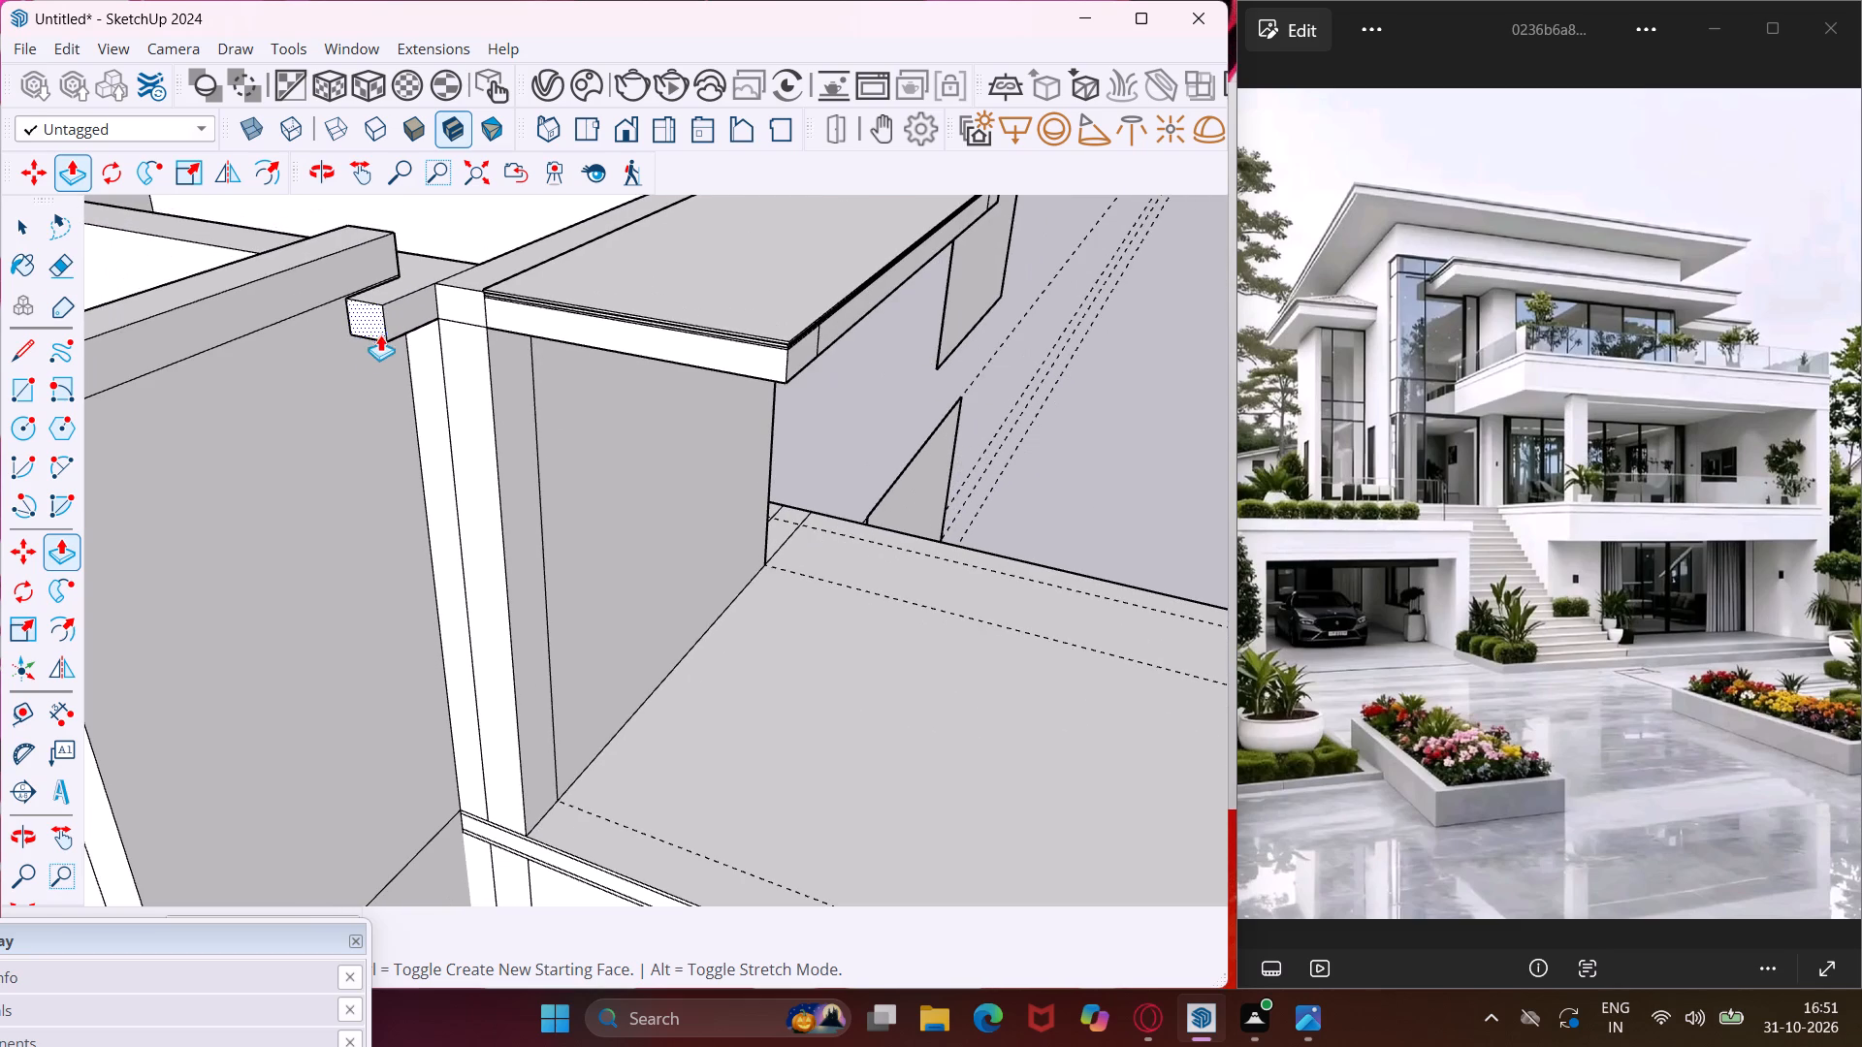
scroll(305, 381, down, 3)
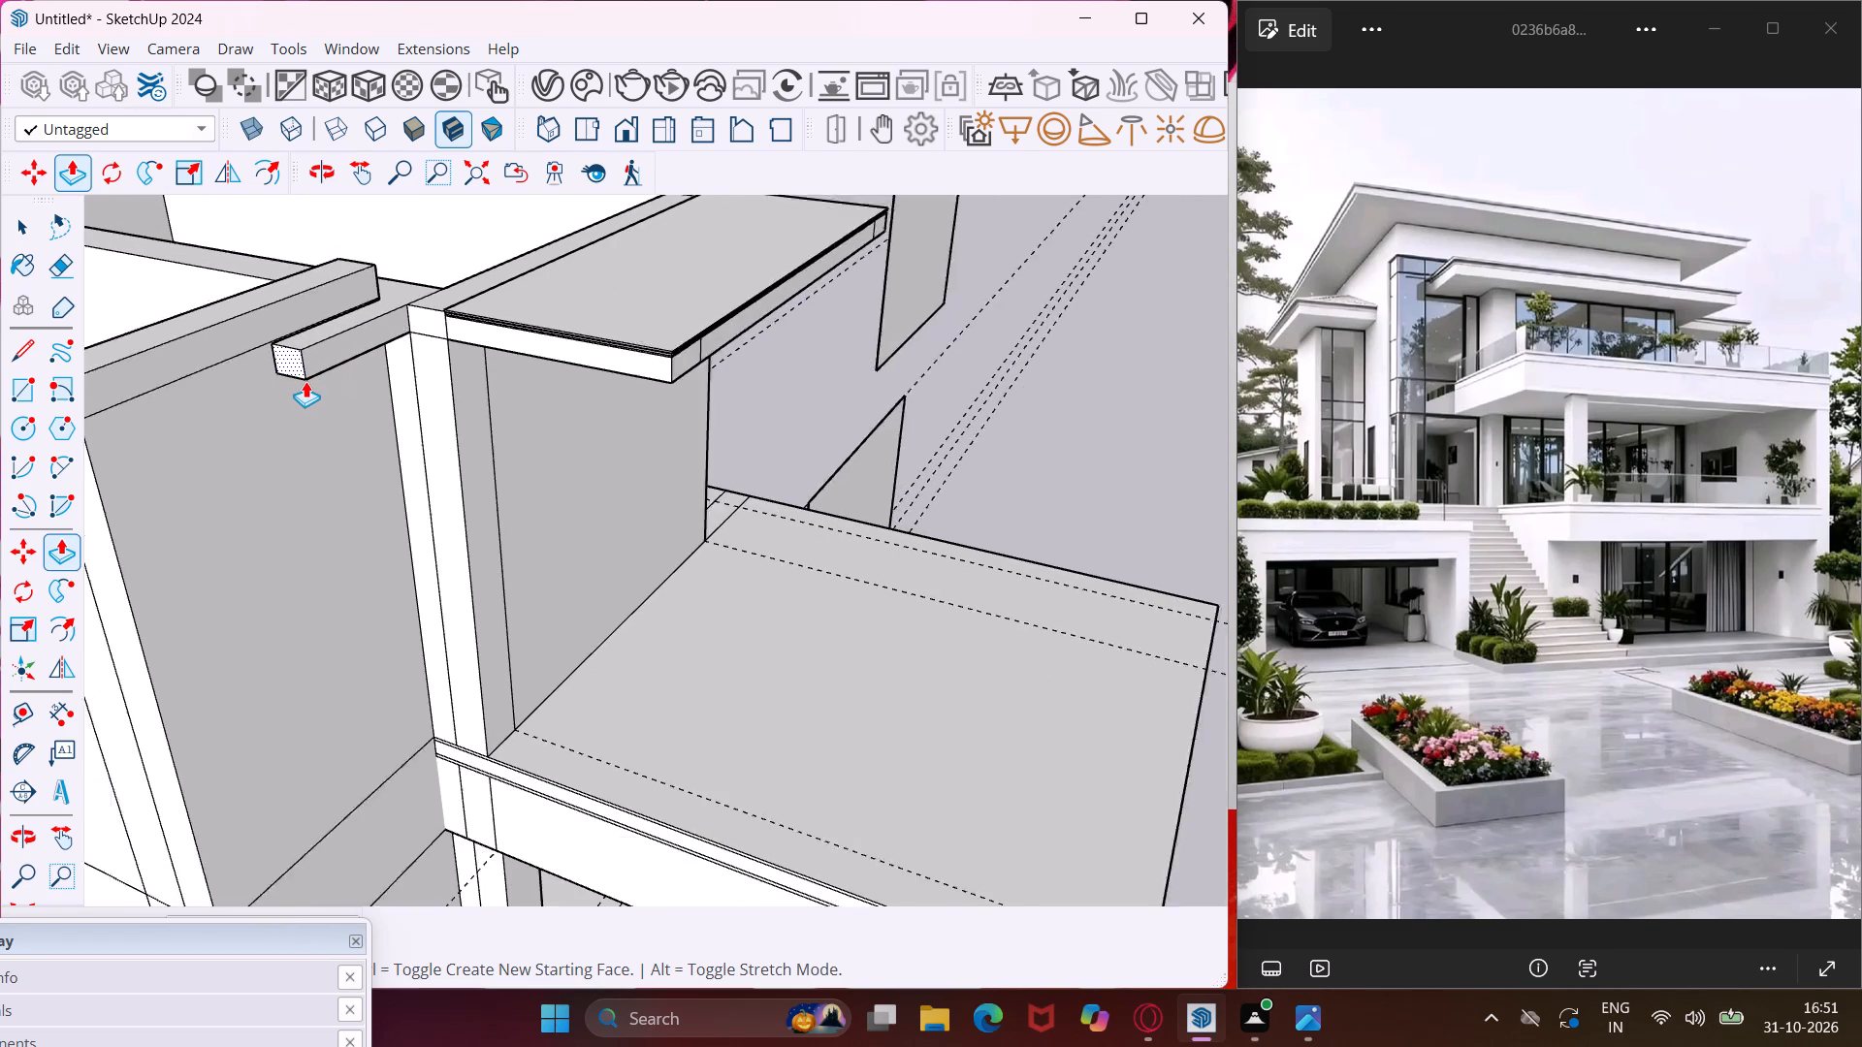
scroll(305, 381, down, 2)
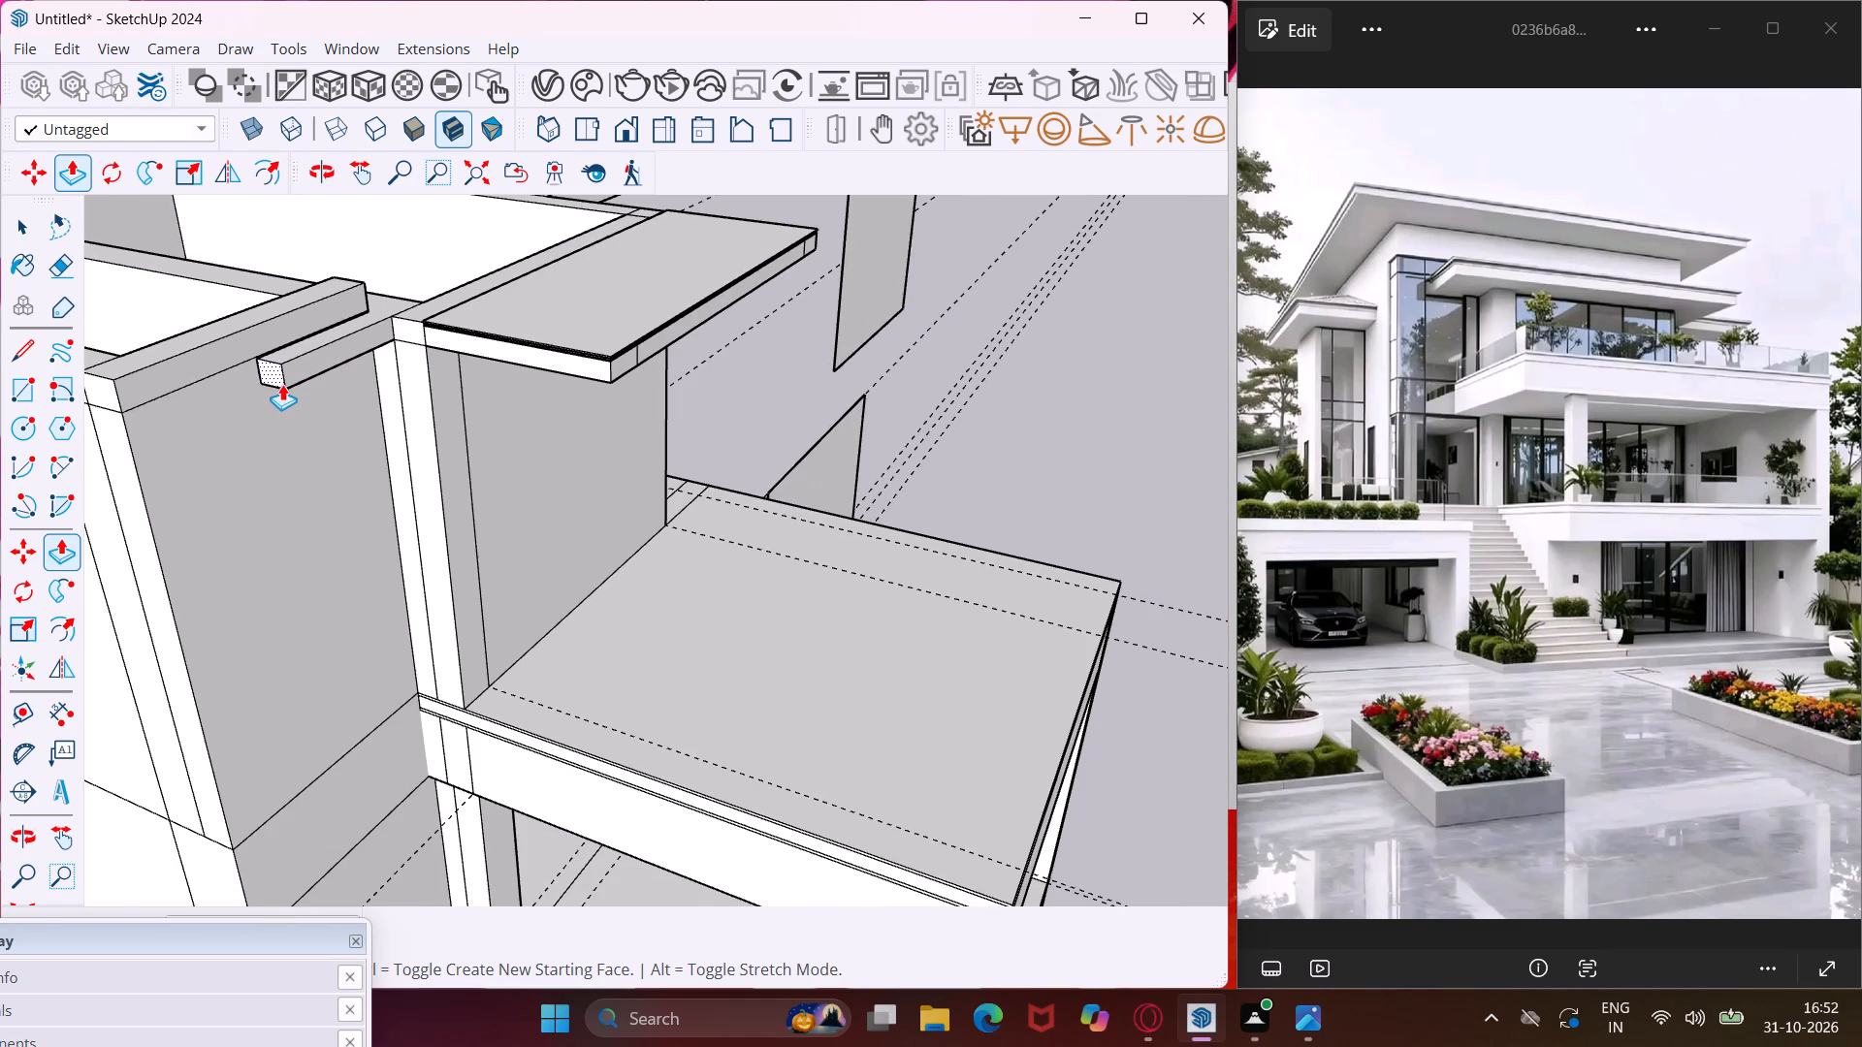
click(270, 389)
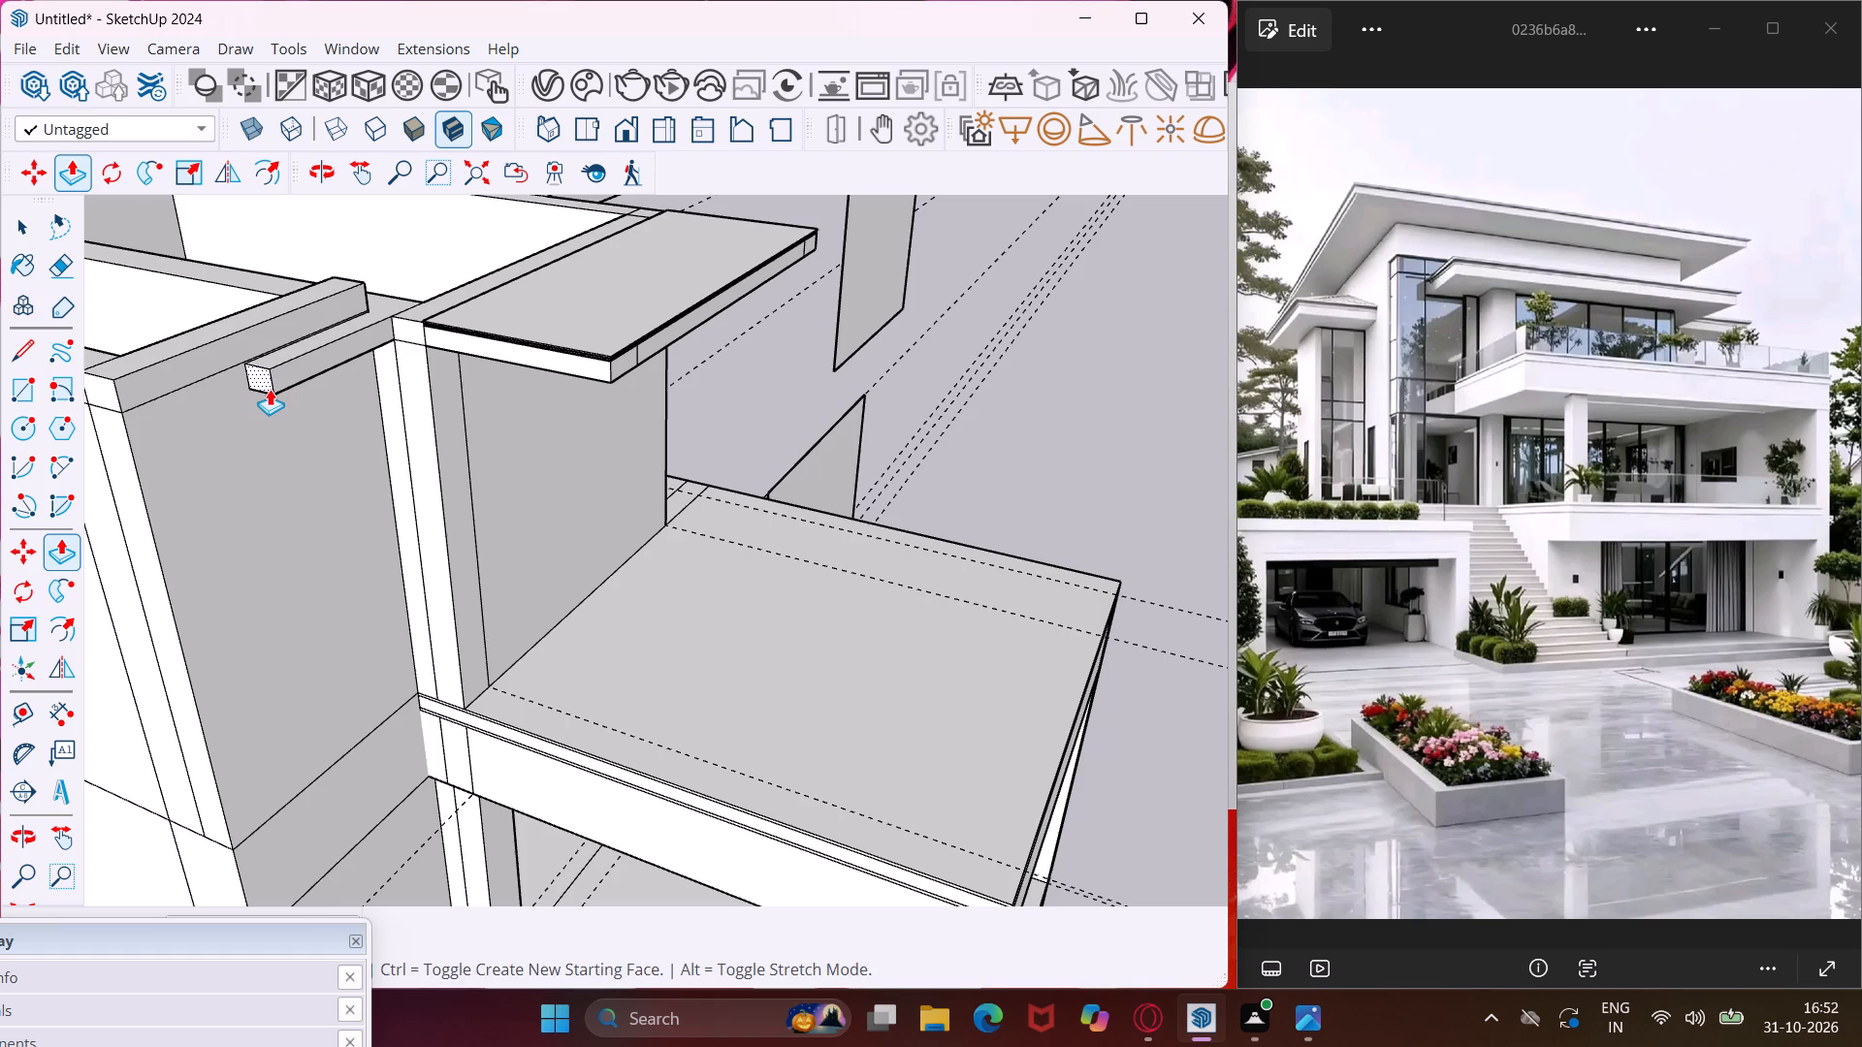
key(Escape)
Repeat the same extrusion on the pier's adjoining upper face and on the canopy's main edge face.
scroll(396, 307, up, 7)
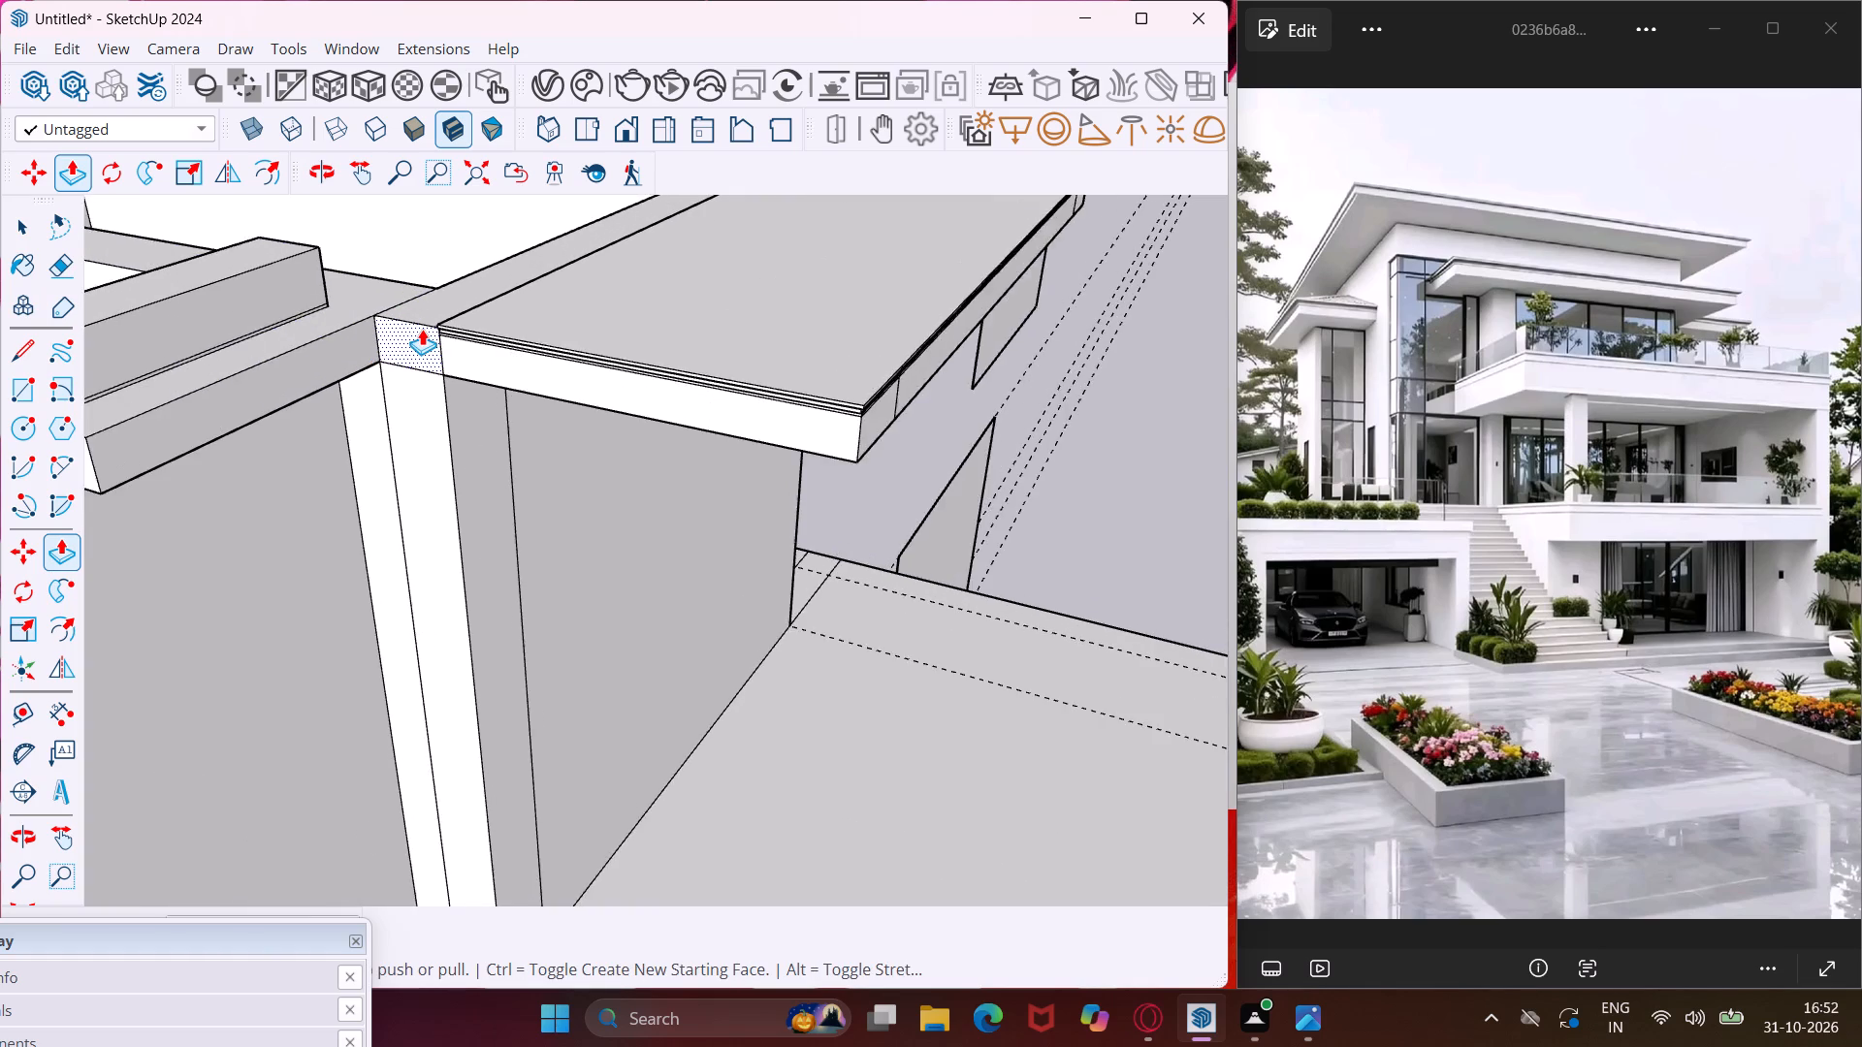
scroll(422, 329, up, 4)
double_click(422, 329)
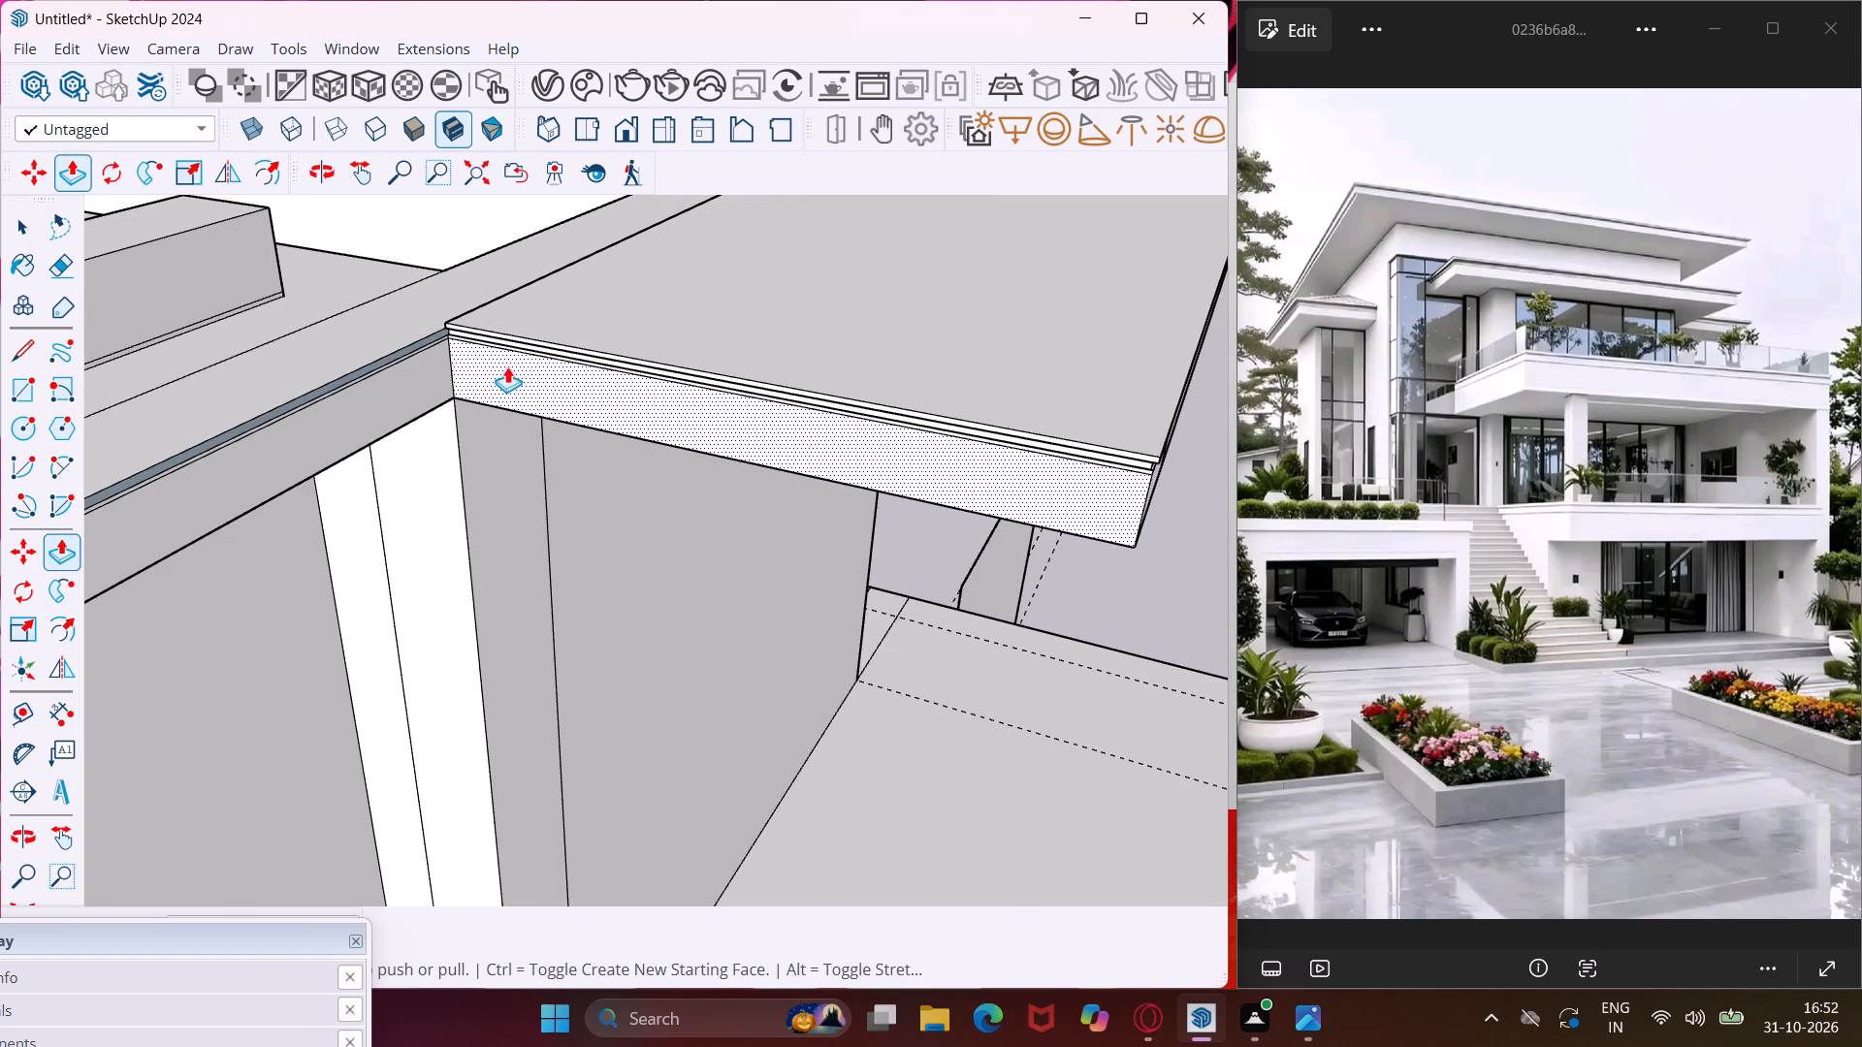
double_click(507, 366)
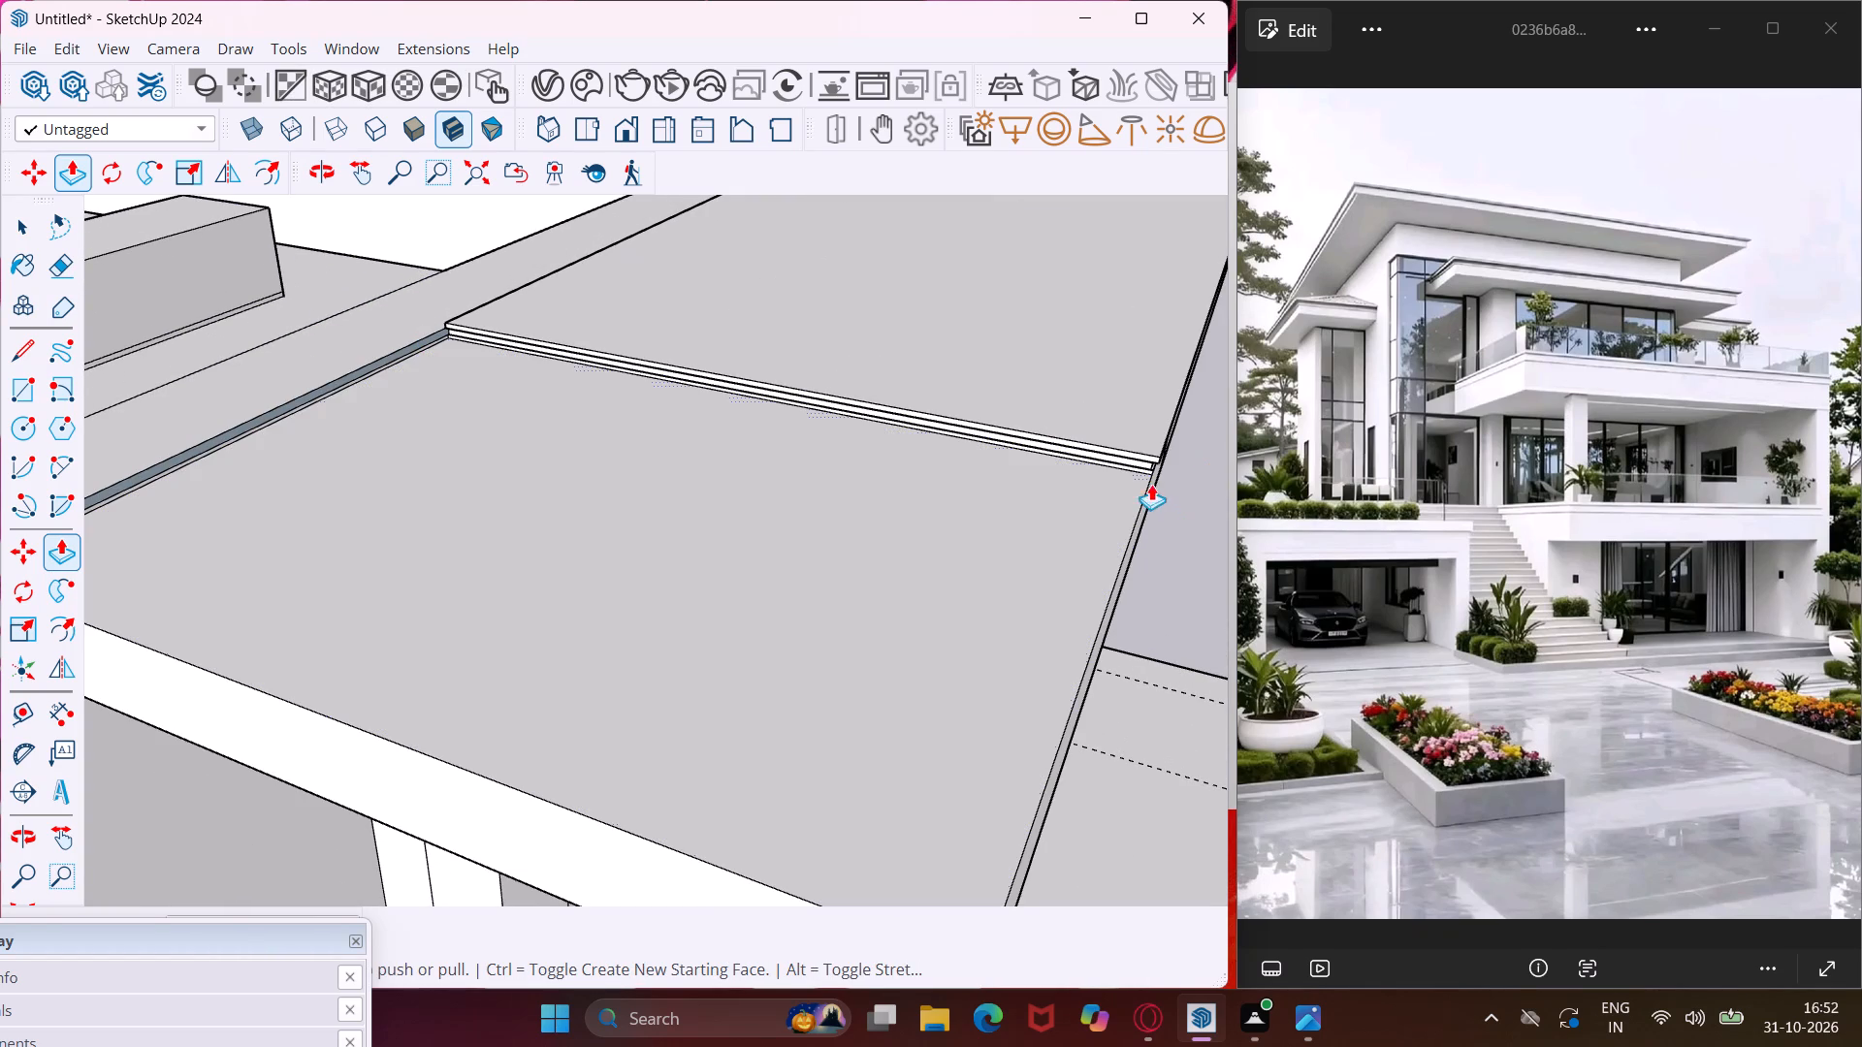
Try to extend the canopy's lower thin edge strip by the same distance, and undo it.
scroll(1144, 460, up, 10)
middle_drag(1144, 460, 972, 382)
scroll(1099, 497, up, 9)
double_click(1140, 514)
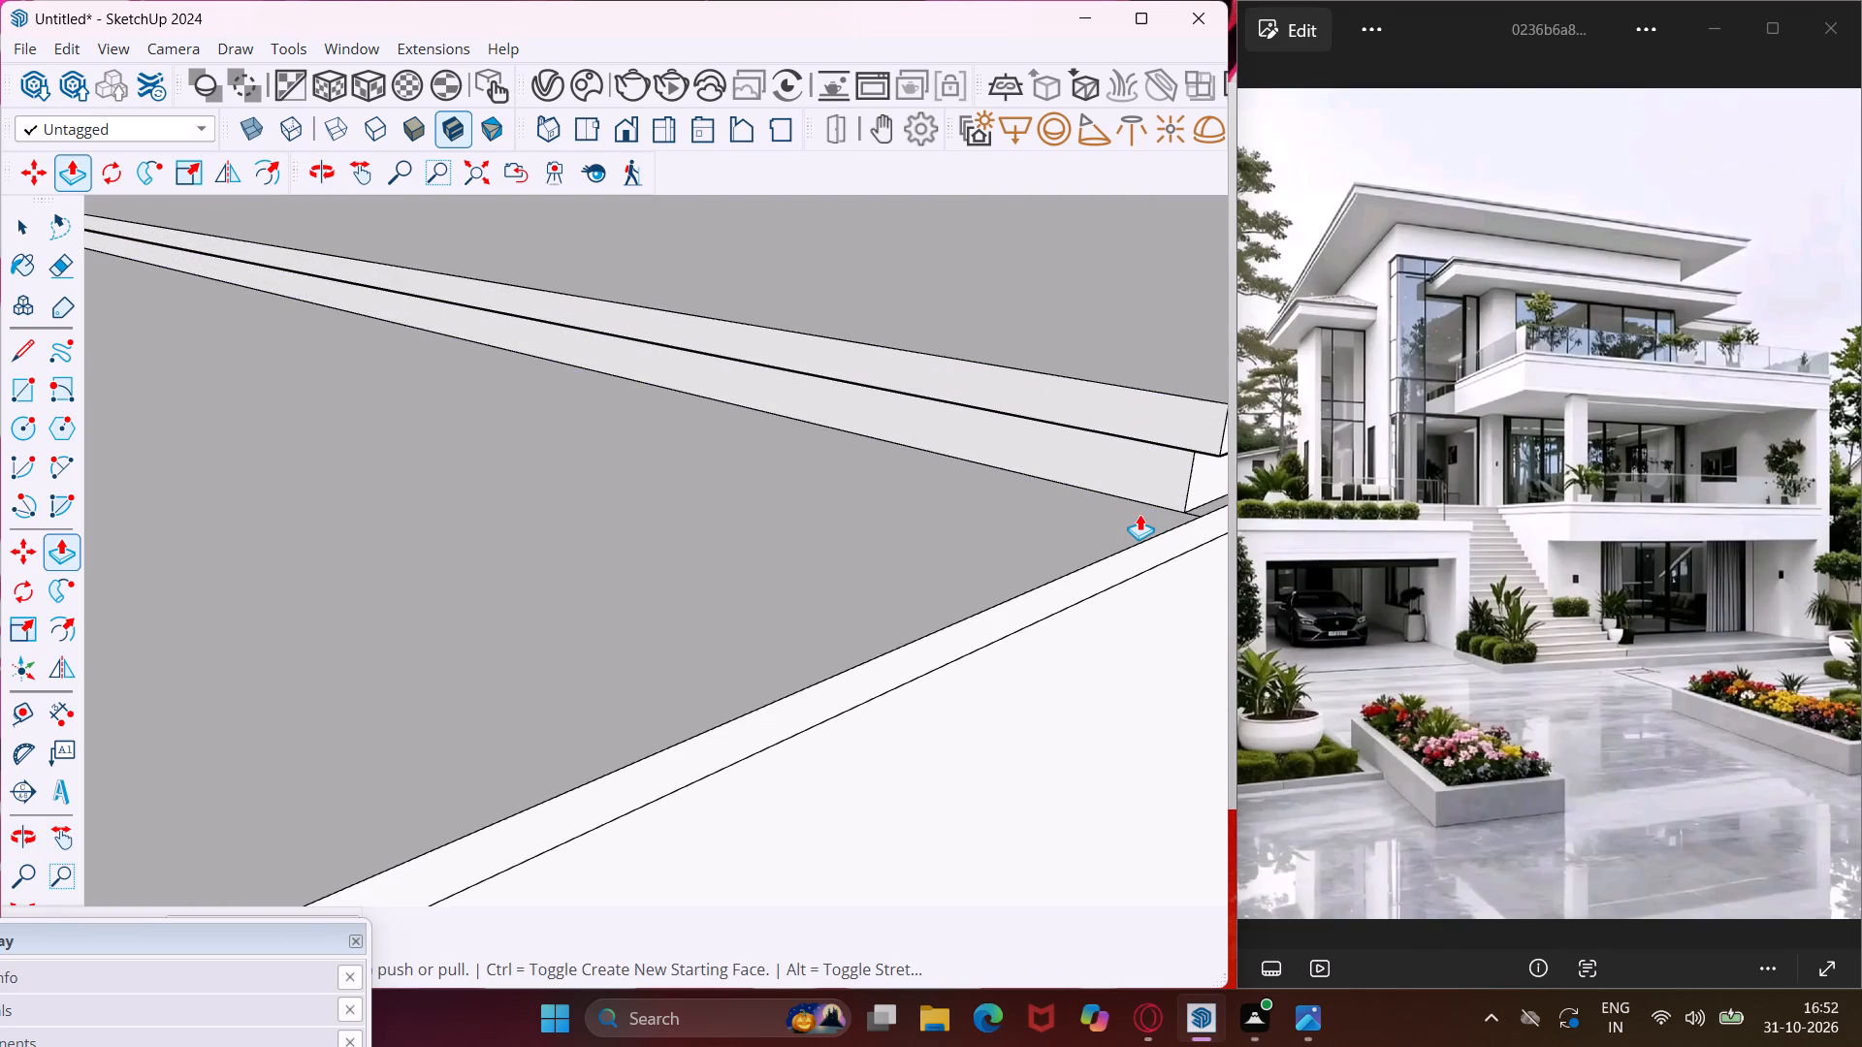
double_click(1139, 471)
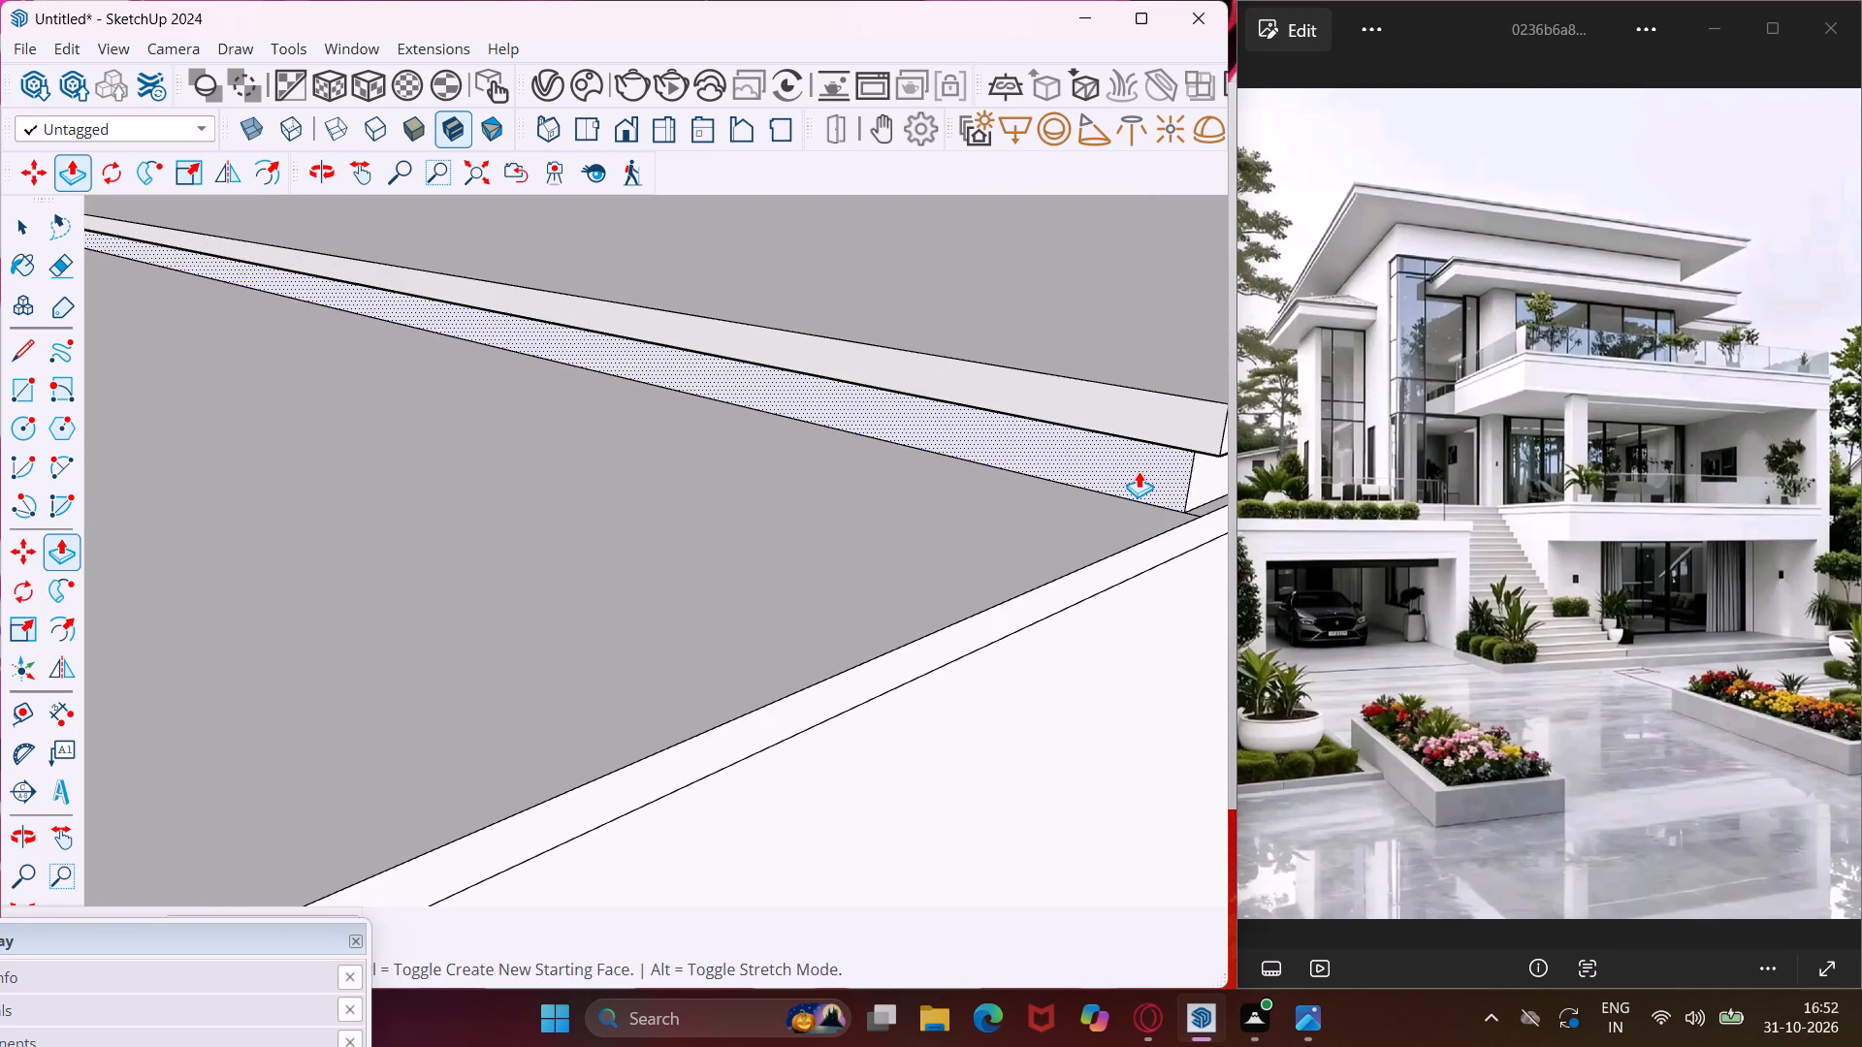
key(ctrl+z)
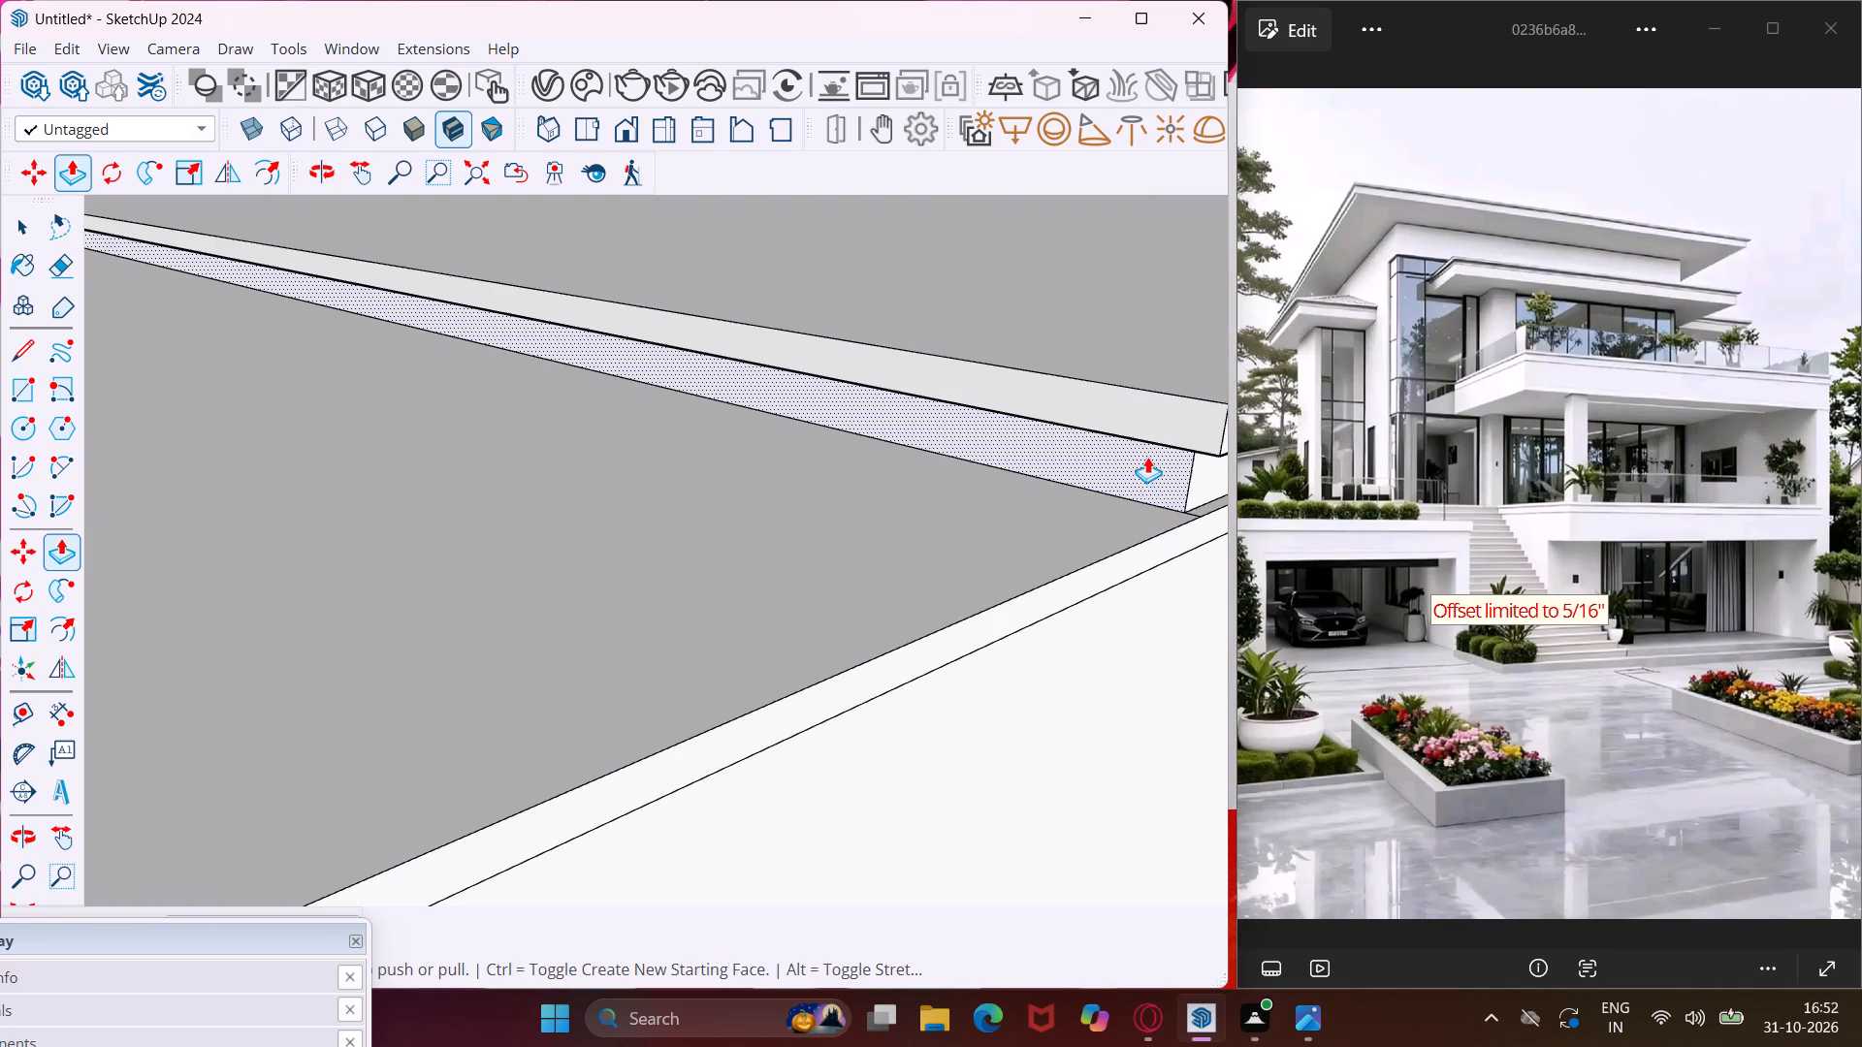
Repeat the last Push/Pull distance on the two thin strips along the canopy's edge.
scroll(1134, 458, down, 6)
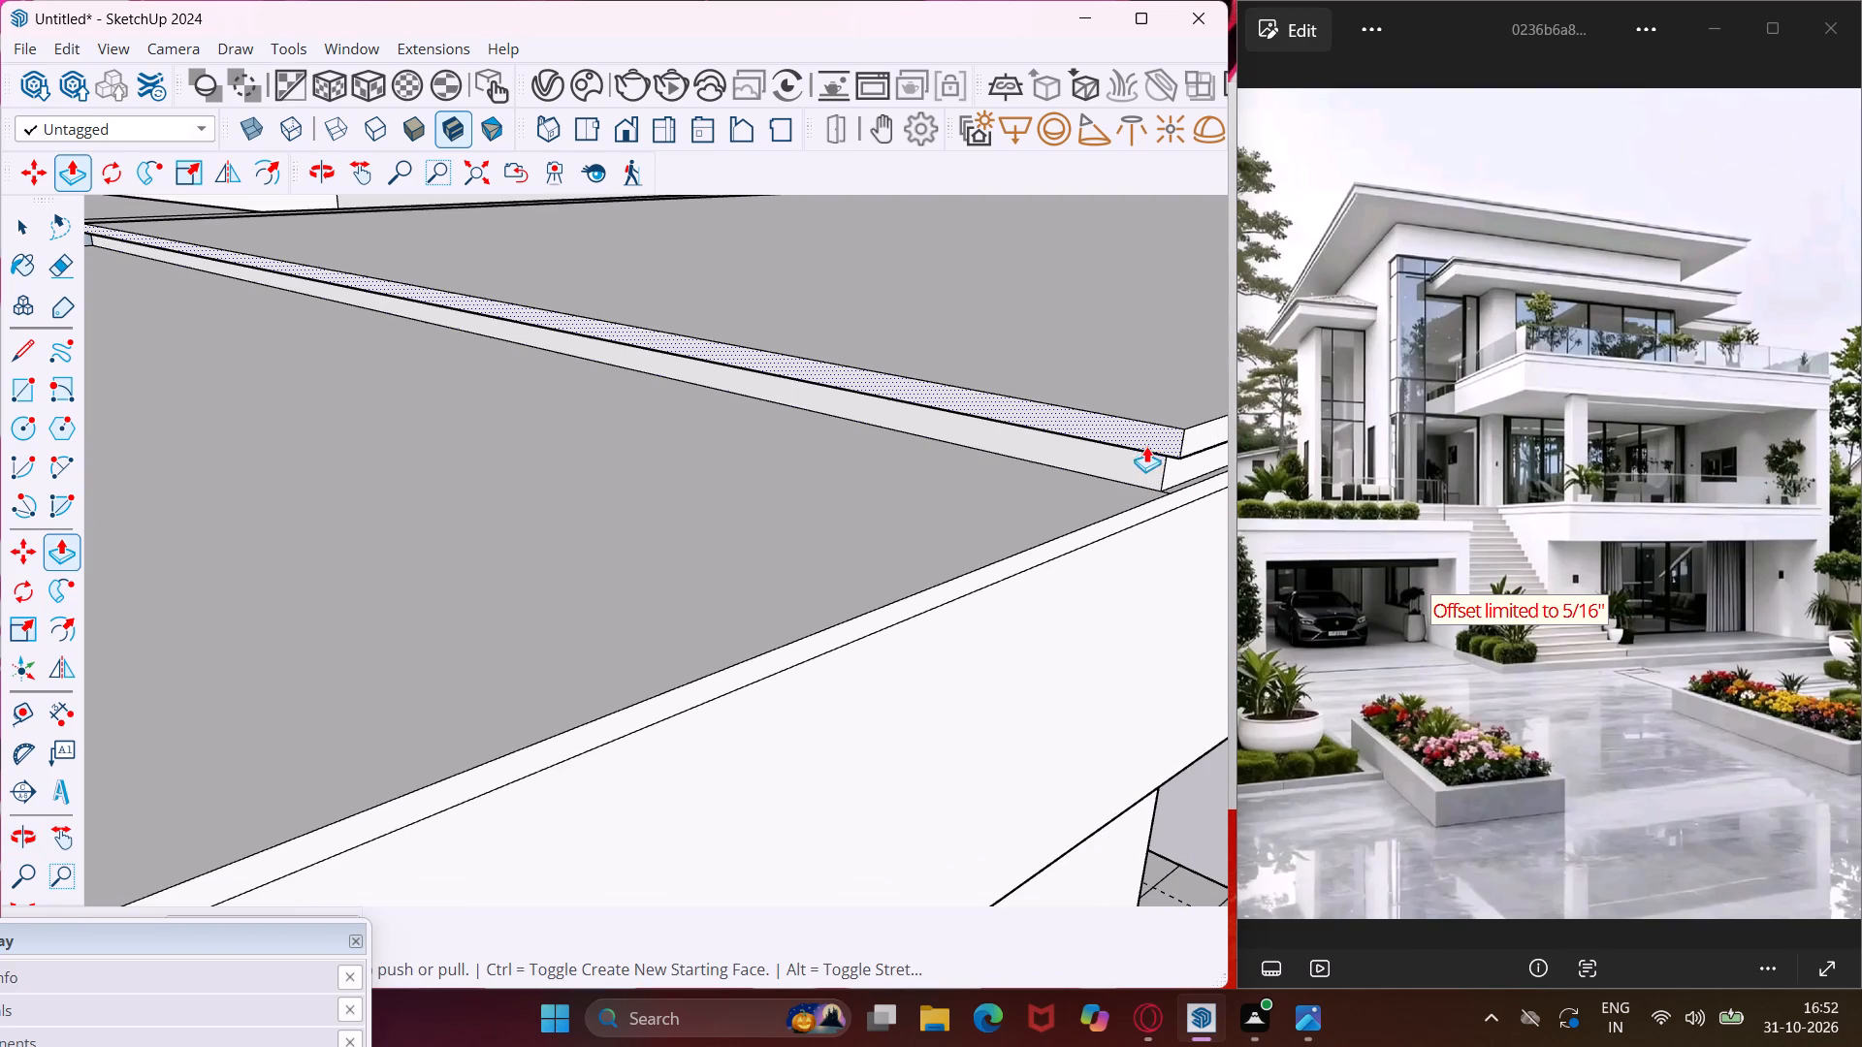
double_click(1154, 432)
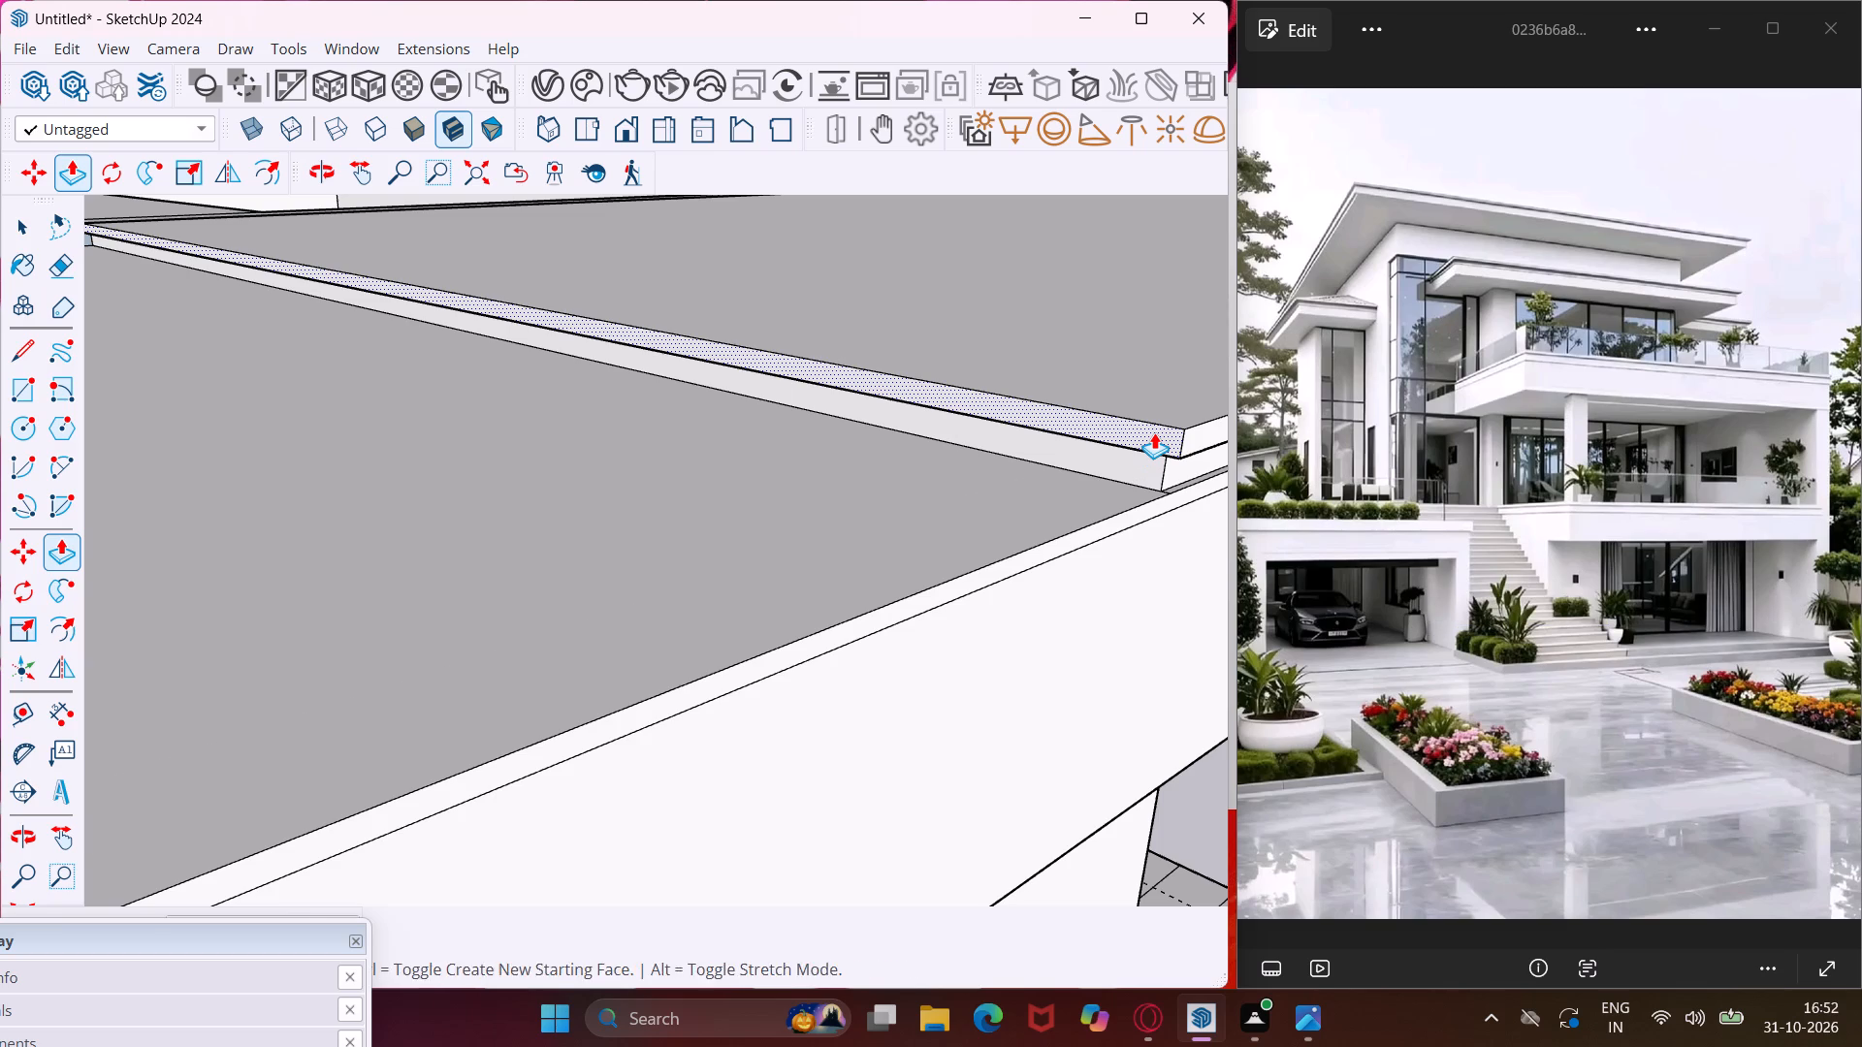
middle_drag(1156, 482, 1092, 423)
scroll(1173, 489, up, 4)
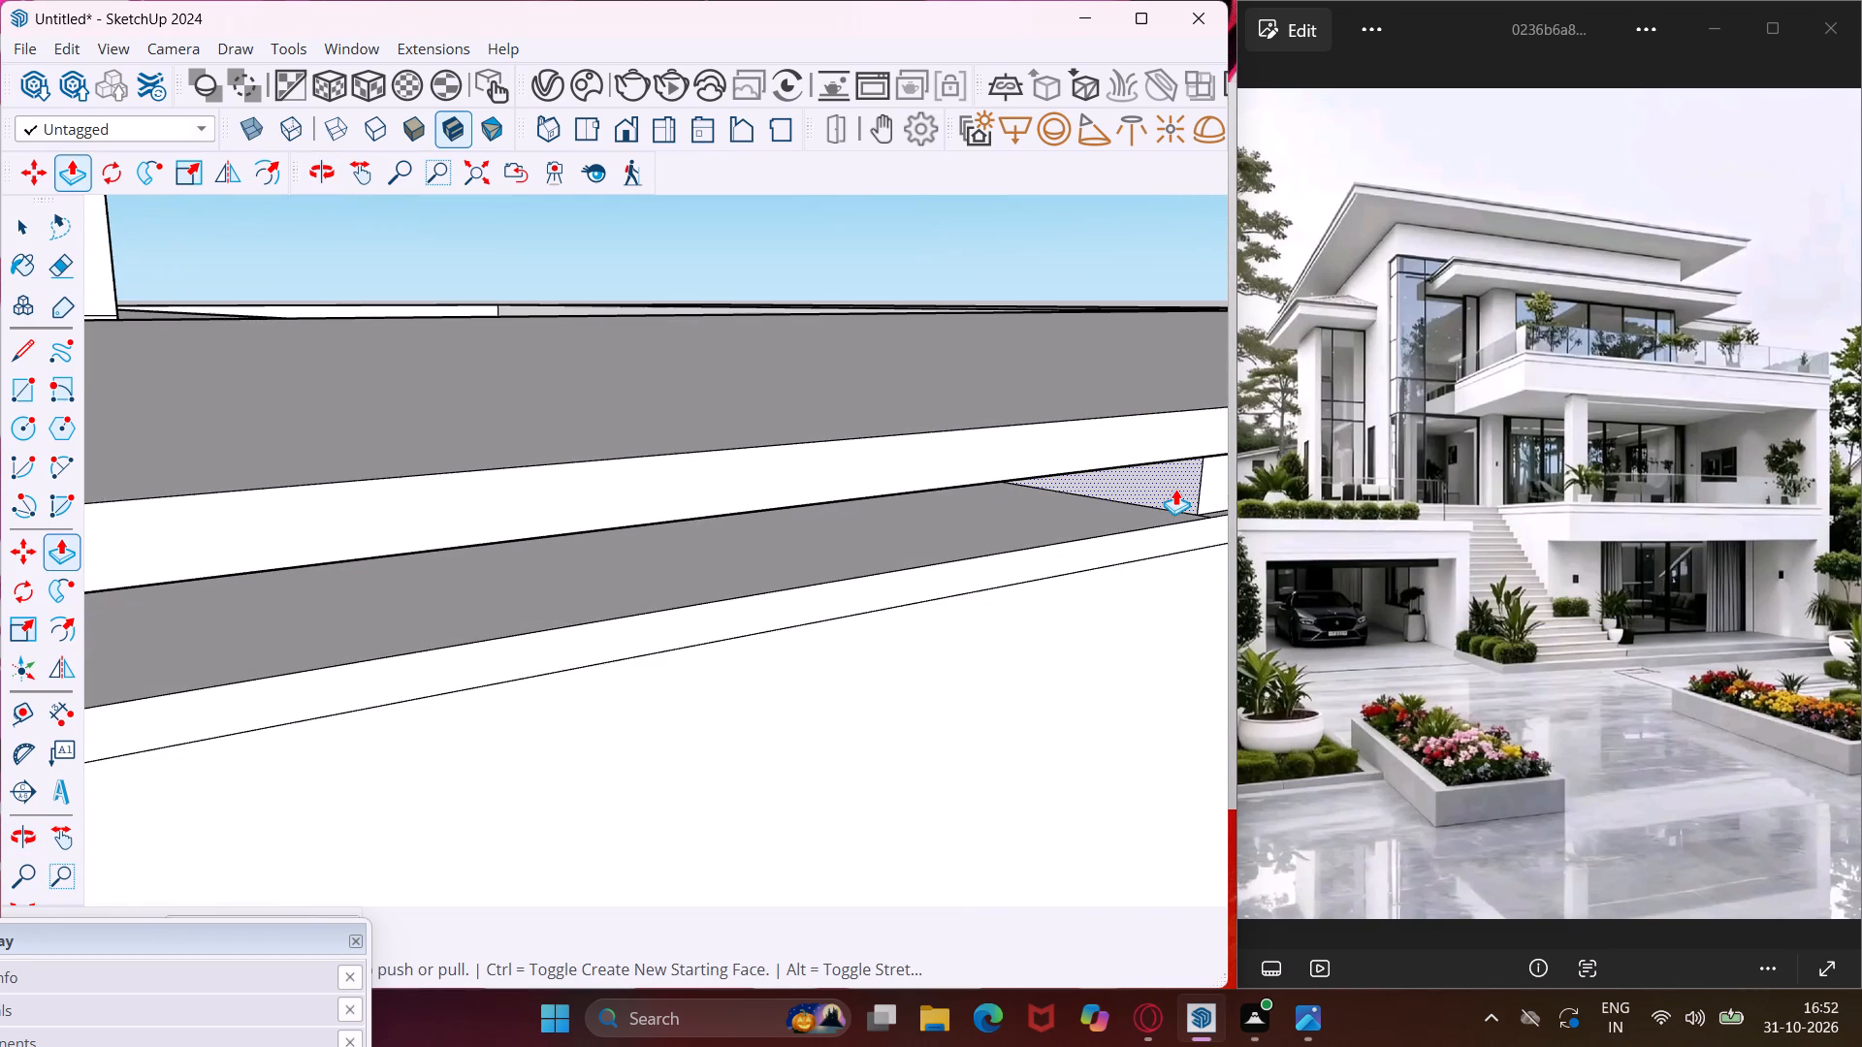
double_click(1177, 483)
scroll(1146, 438, down, 10)
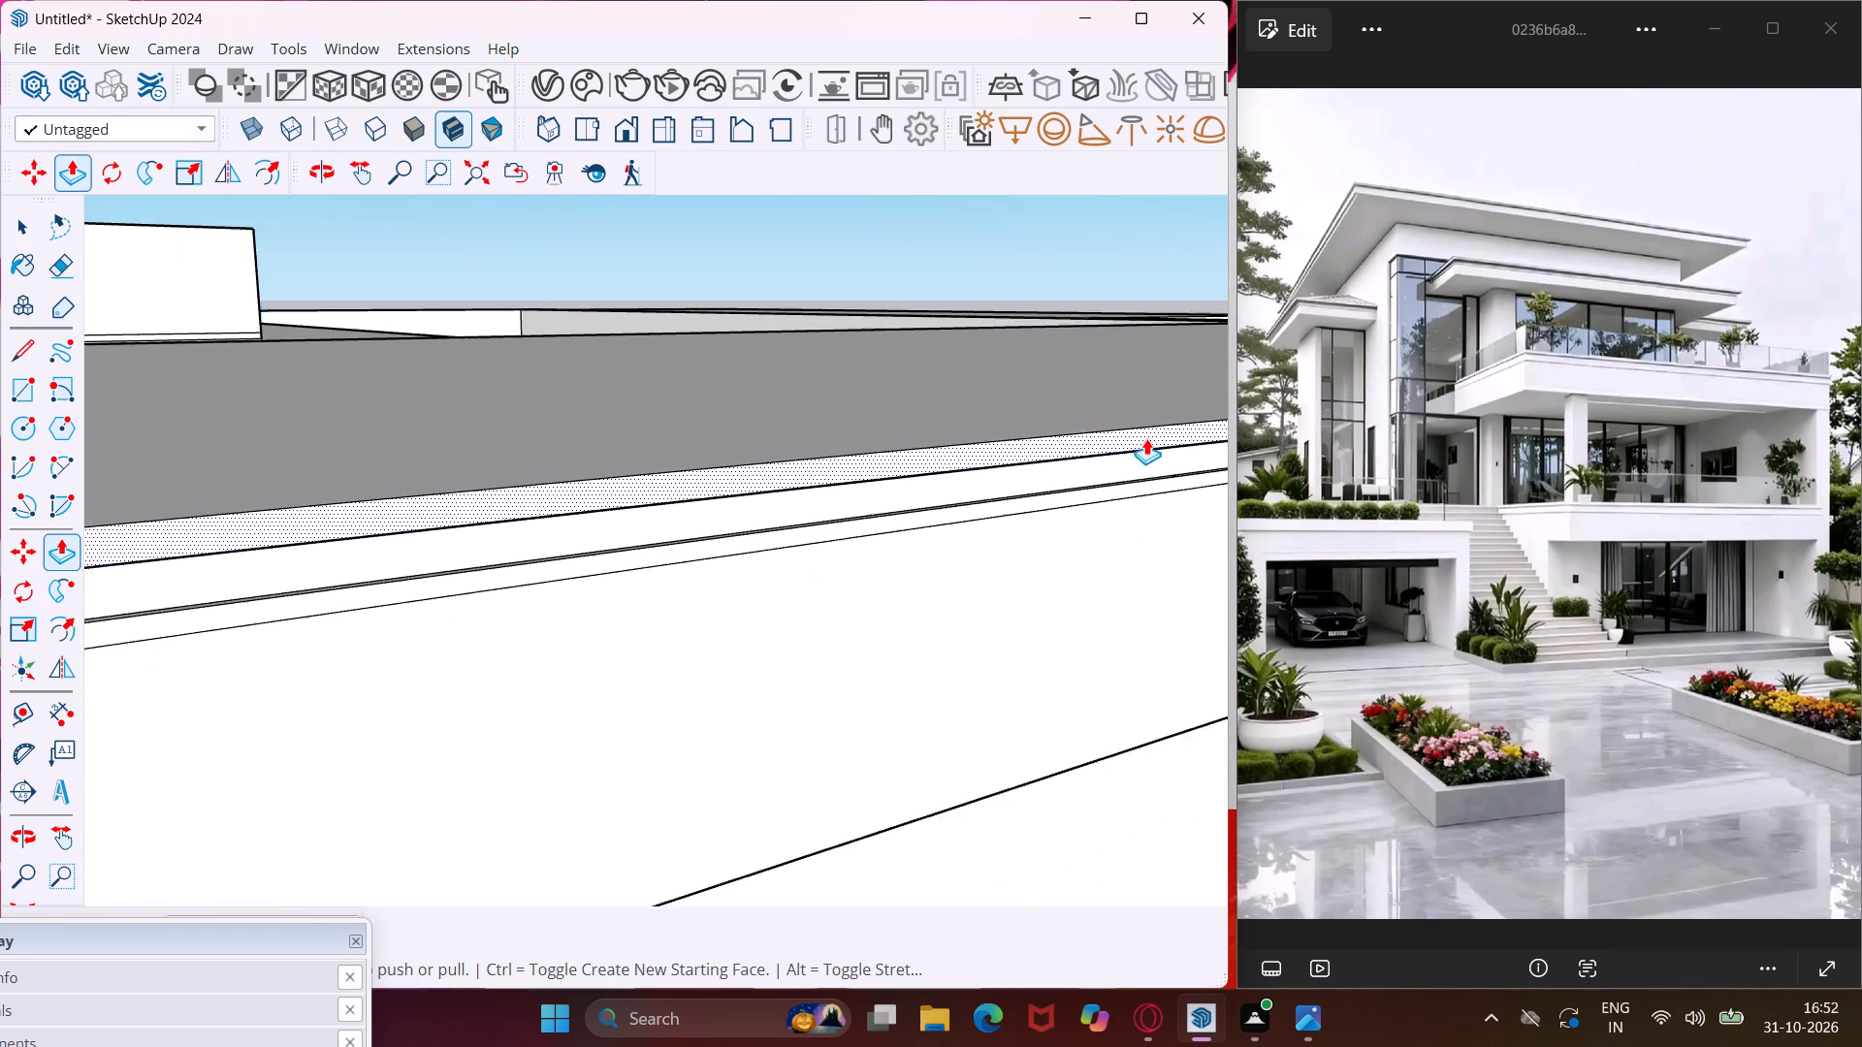
scroll(1146, 438, down, 15)
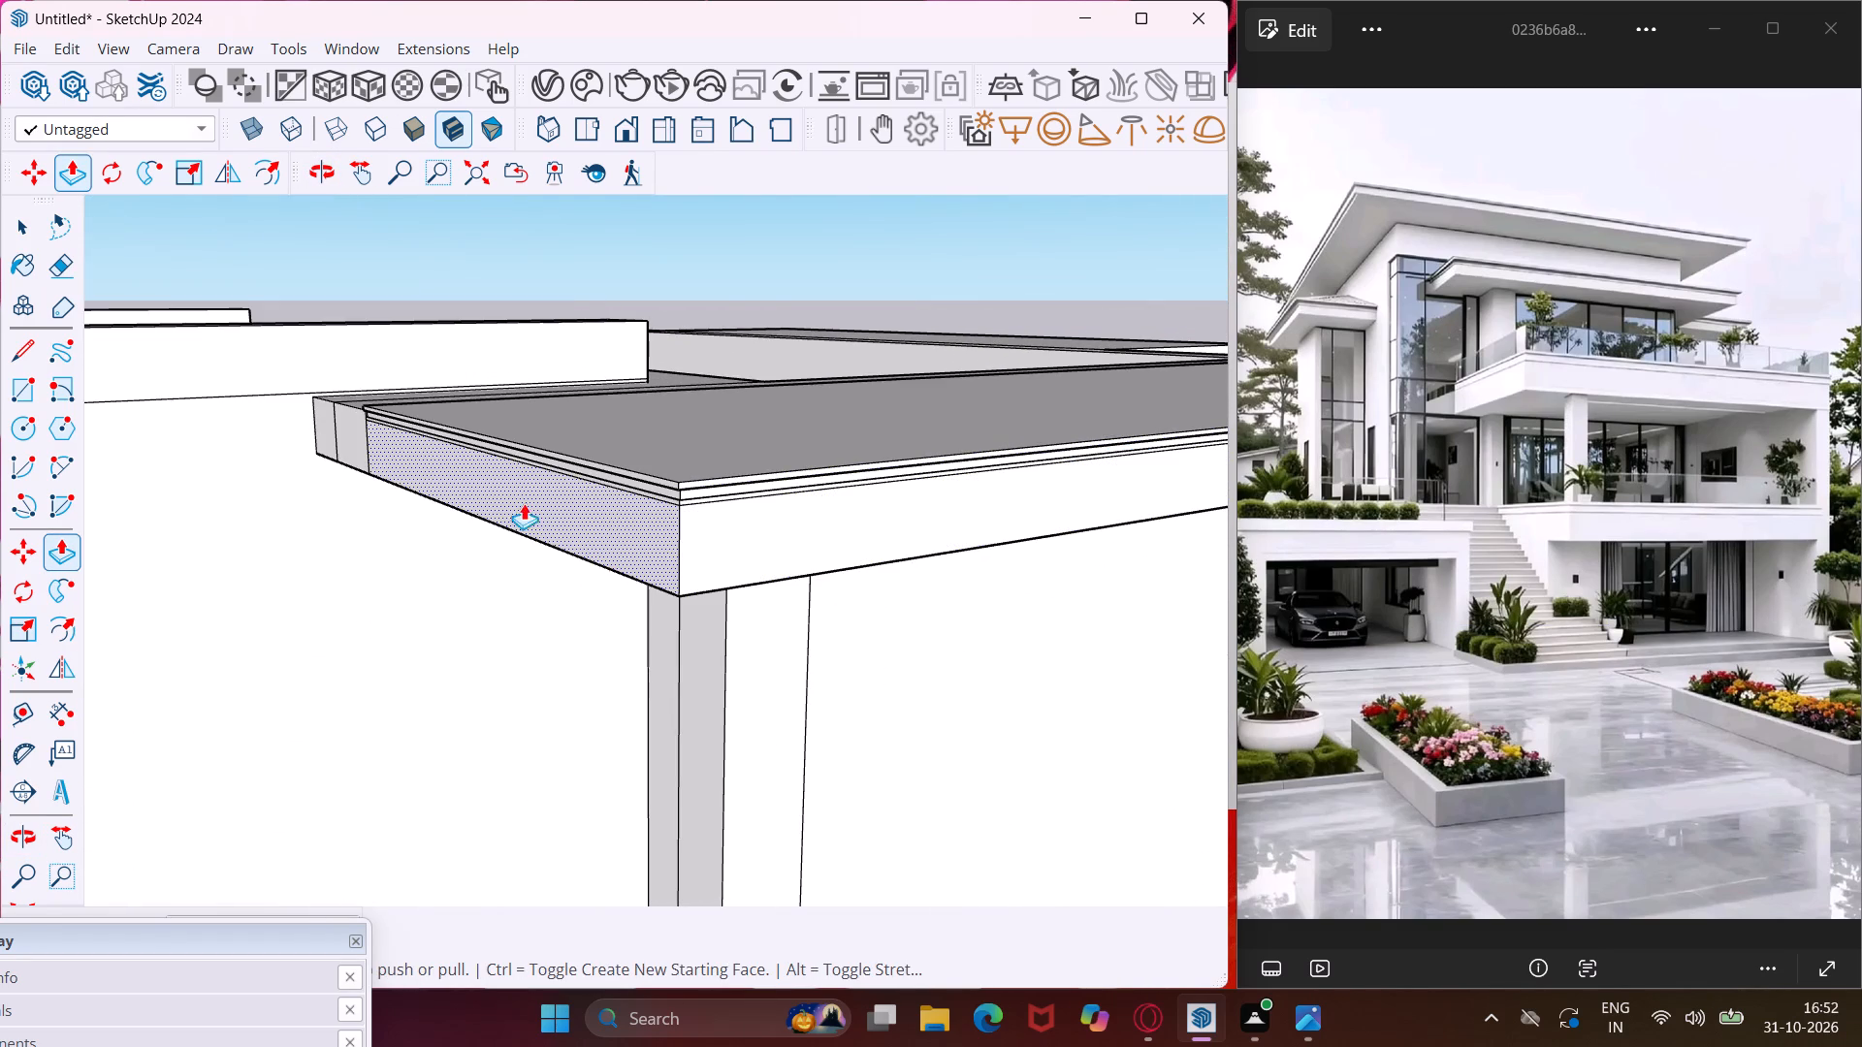
Push/Pull the canopy's thin raised side edge across the top of the adjoining beam until it meets the end wall.
middle_drag(342, 431, 1078, 604)
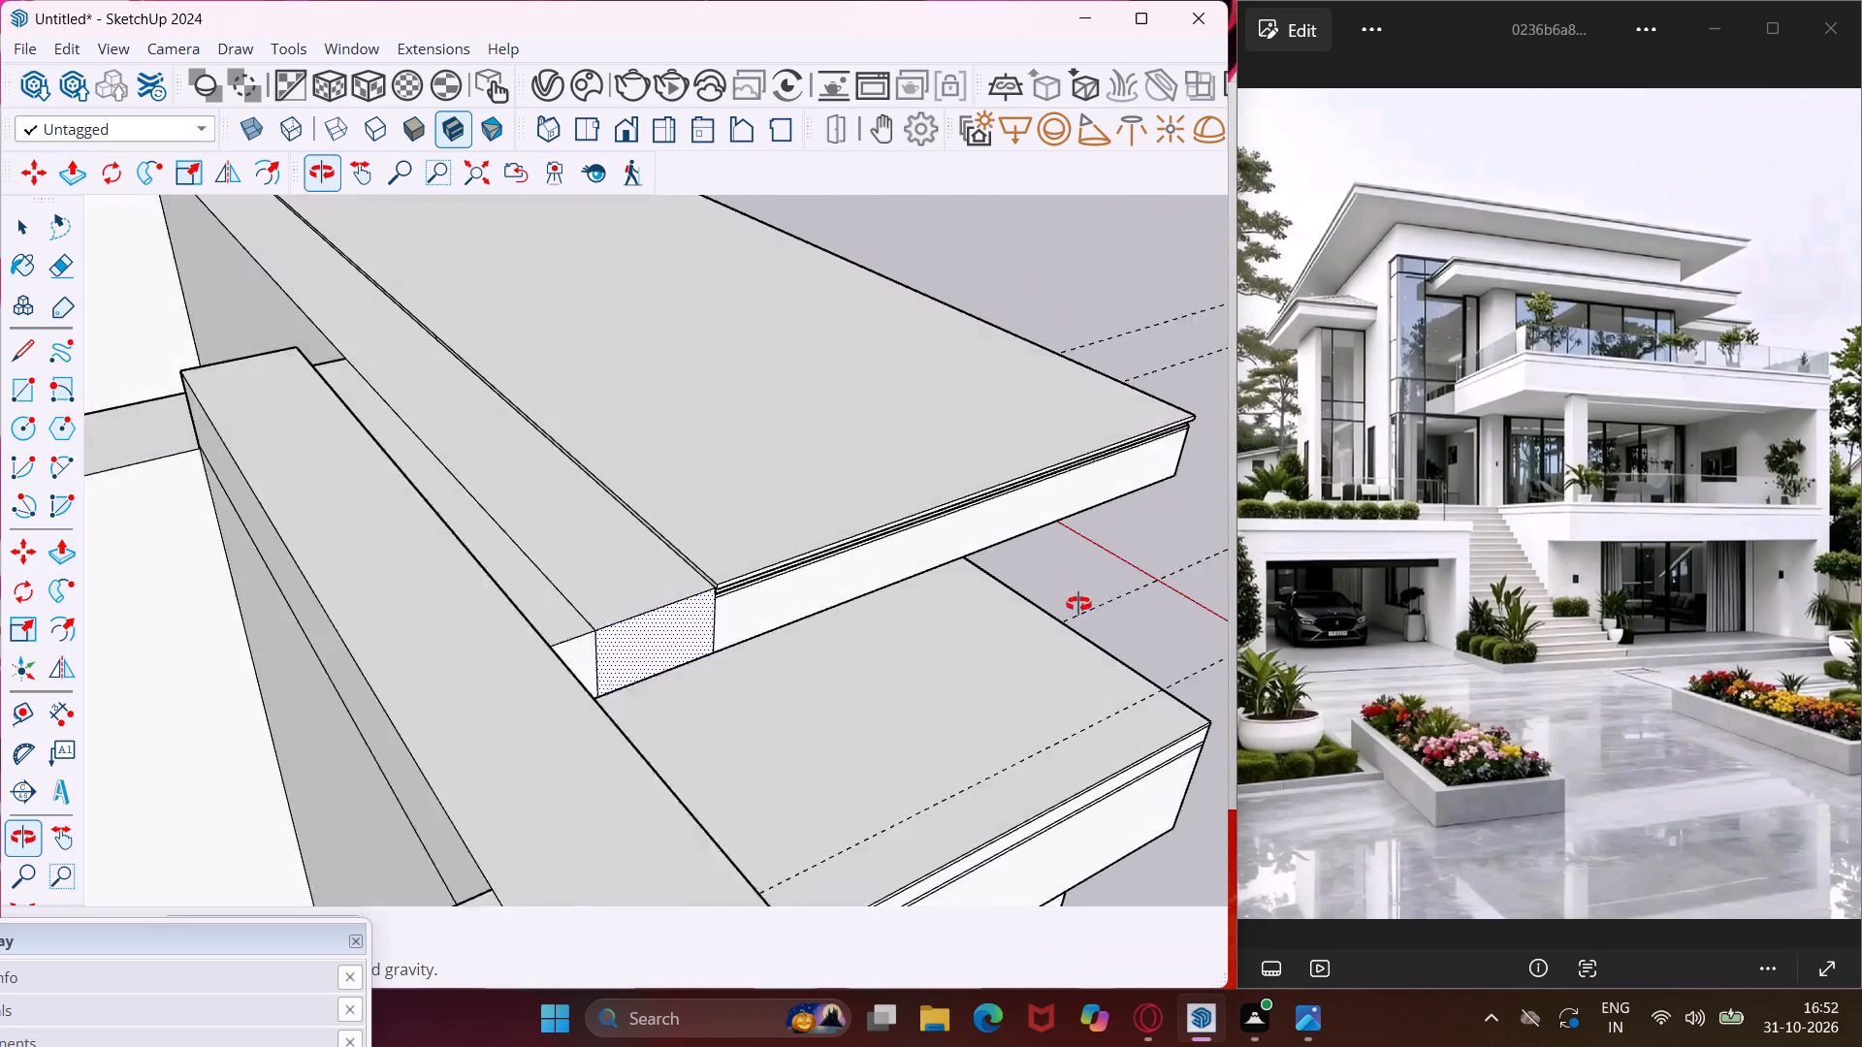
middle_drag(1078, 604, 1079, 604)
scroll(808, 588, up, 8)
scroll(716, 580, up, 5)
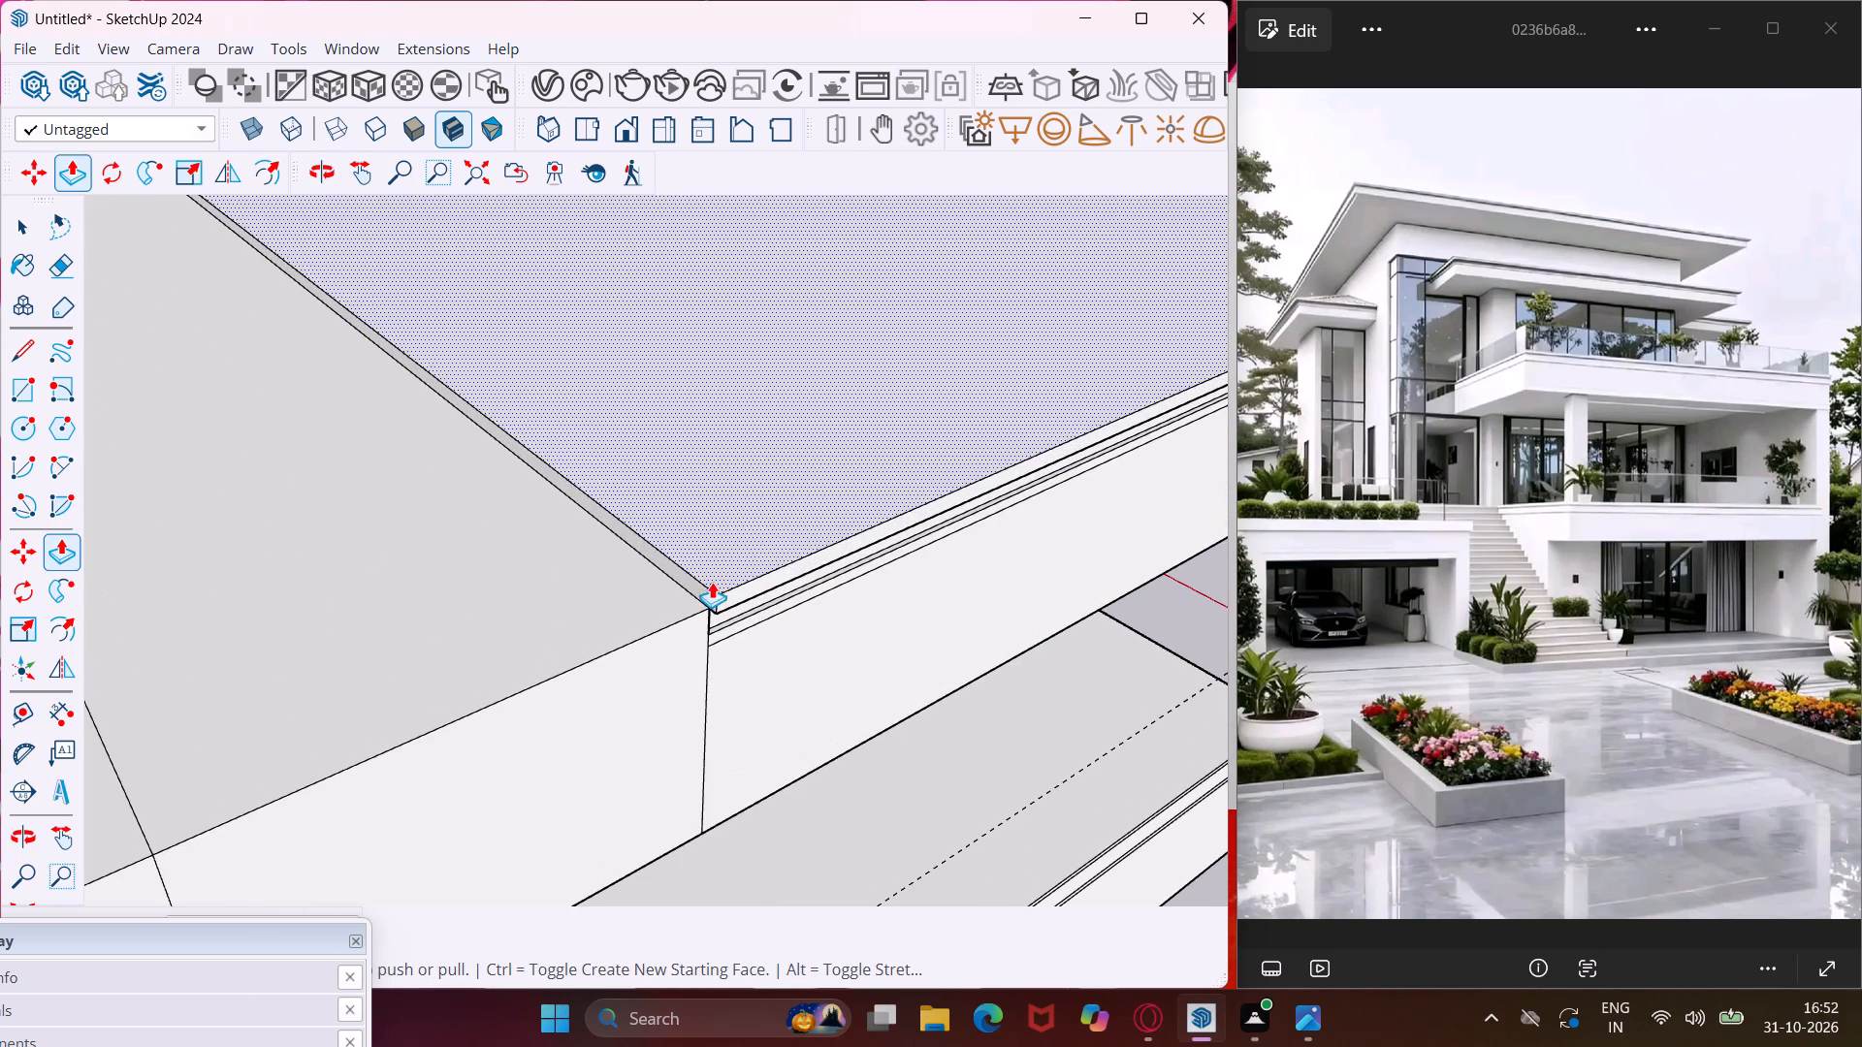
click(697, 590)
scroll(644, 611, down, 12)
middle_drag(465, 707, 300, 758)
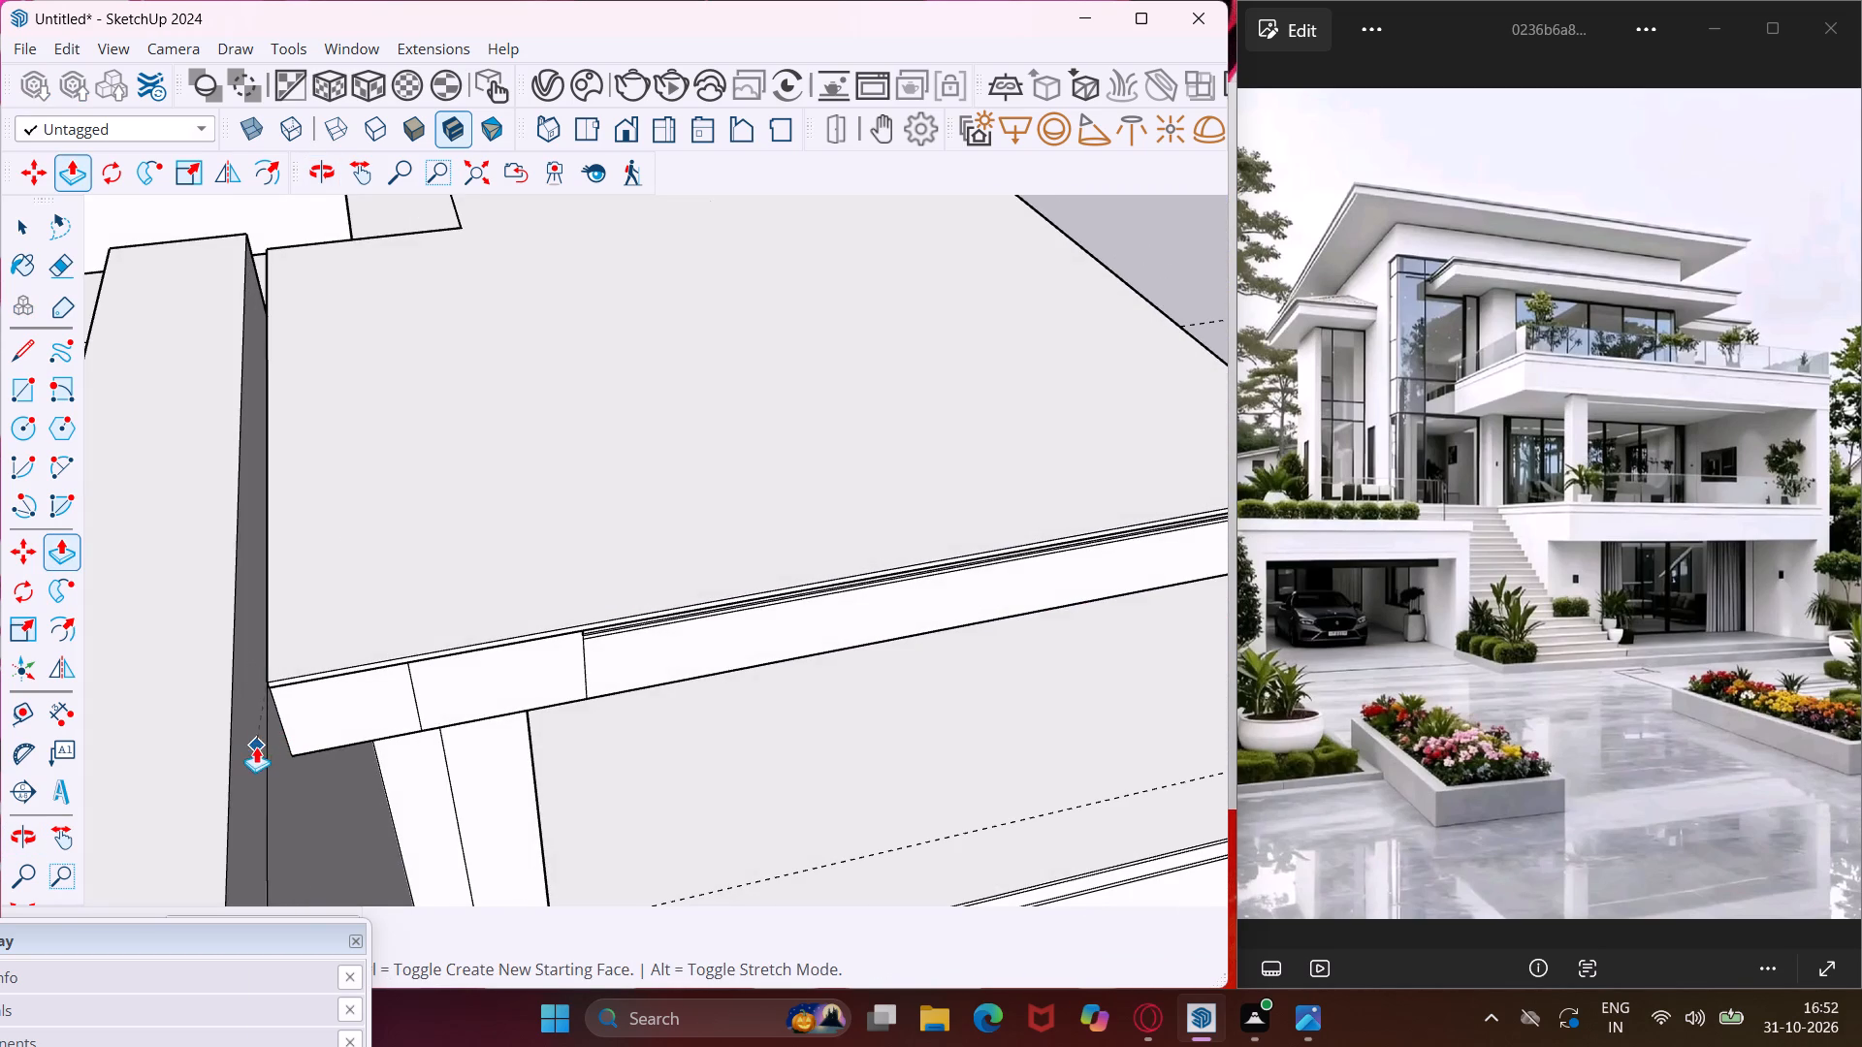
click(256, 746)
Examine the junction between the extended canopy edge and the beam, then the canopy's overall fit with the upper storey.
scroll(561, 640, up, 10)
middle_drag(602, 648, 922, 290)
scroll(602, 648, up, 1)
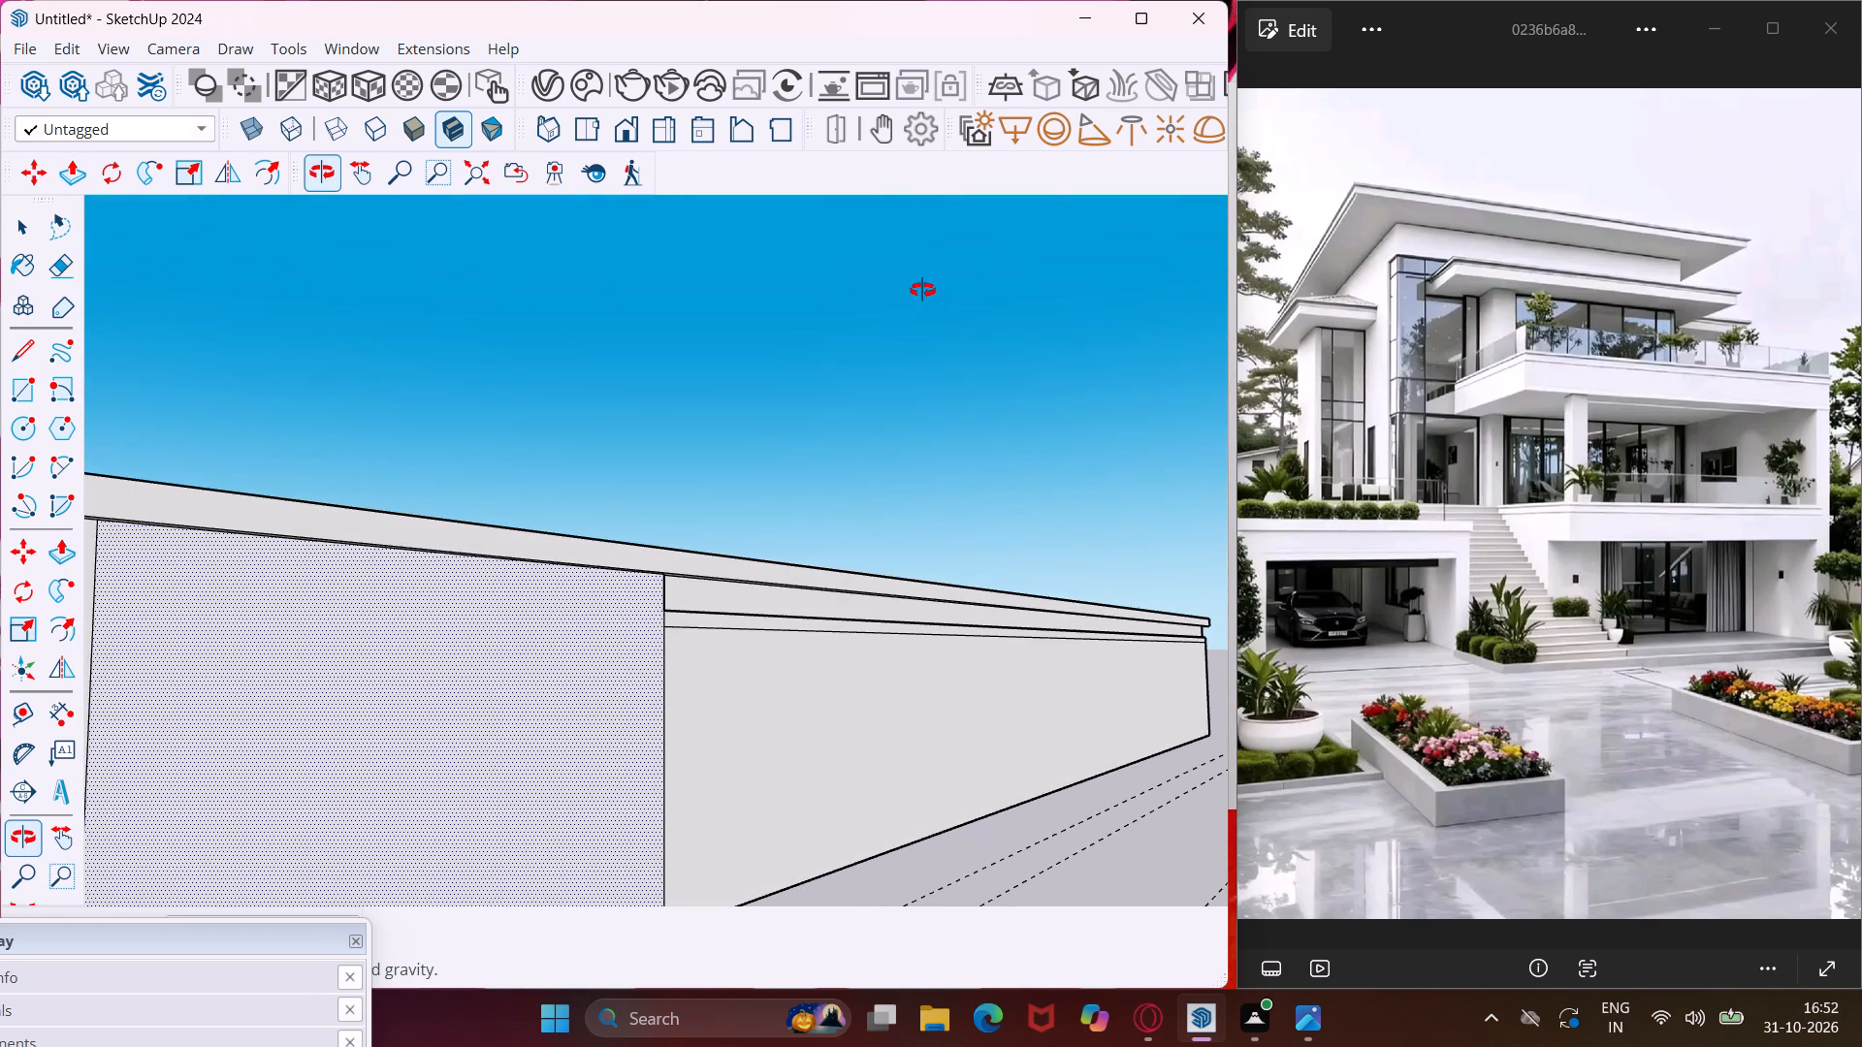
middle_drag(922, 290, 930, 303)
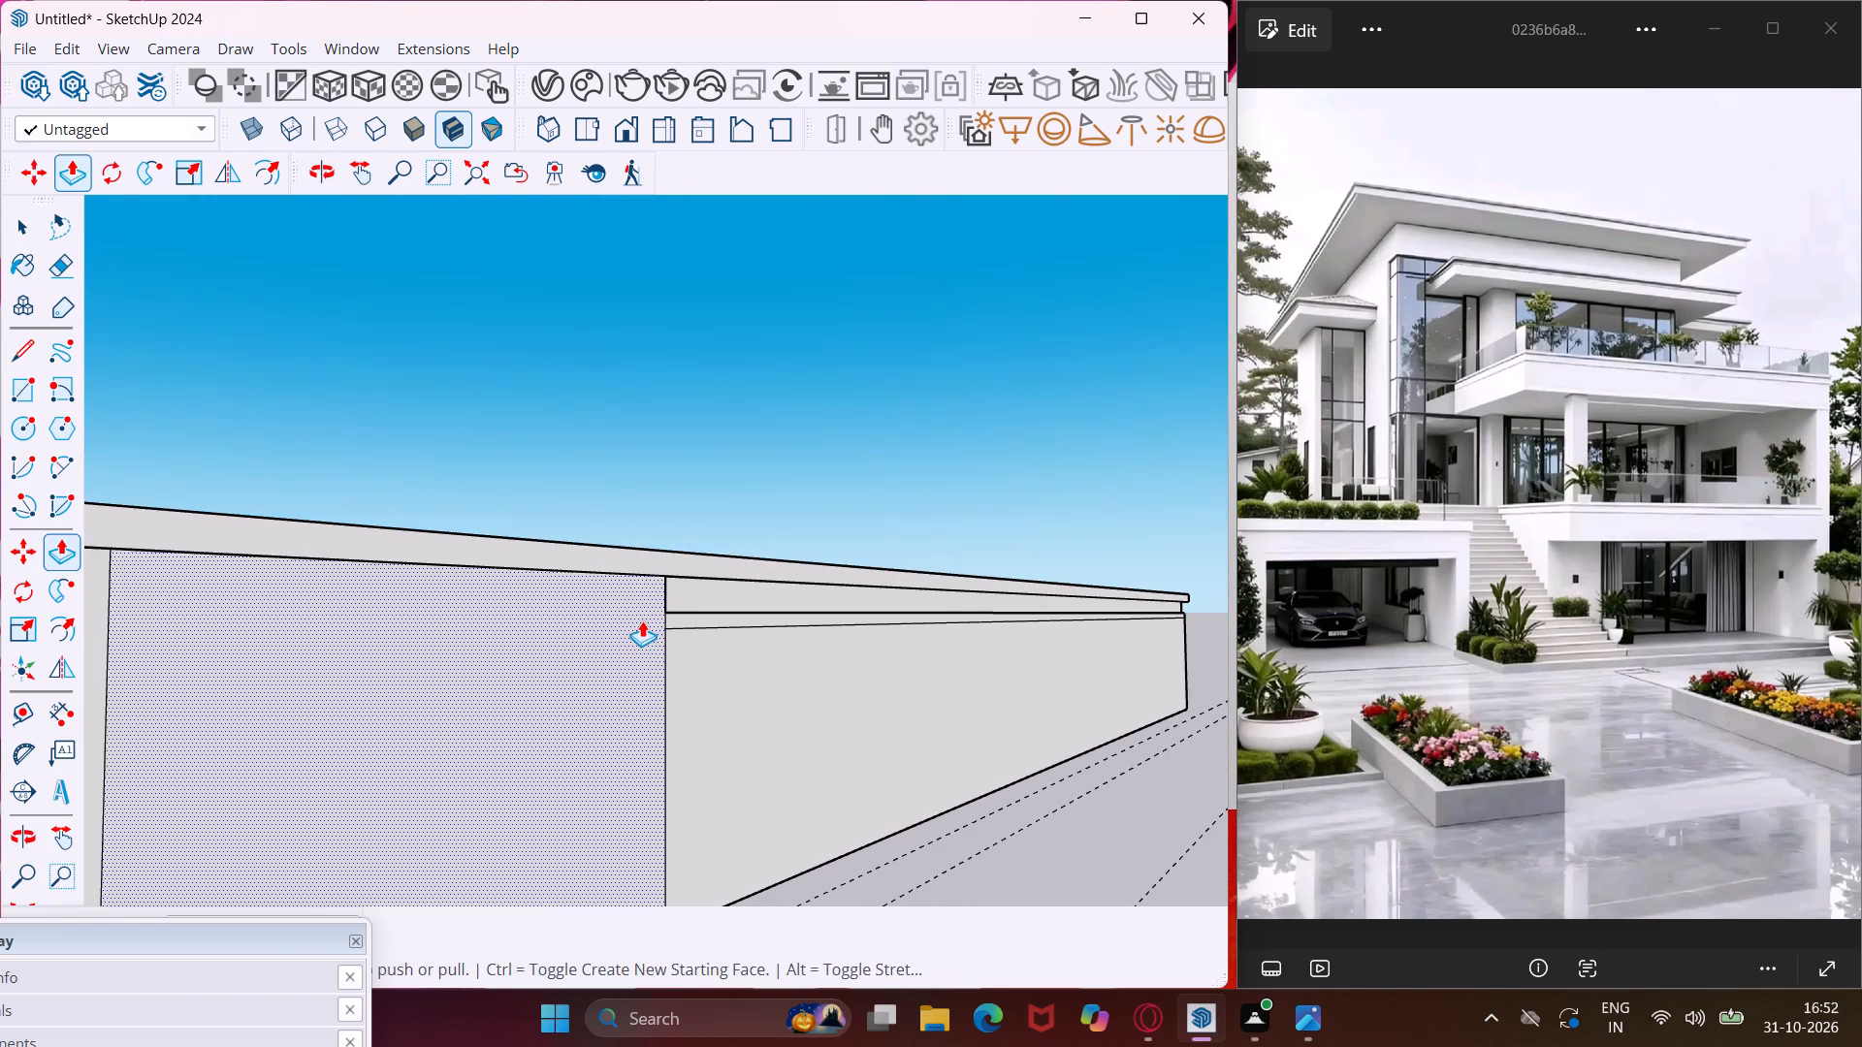
scroll(642, 620, up, 11)
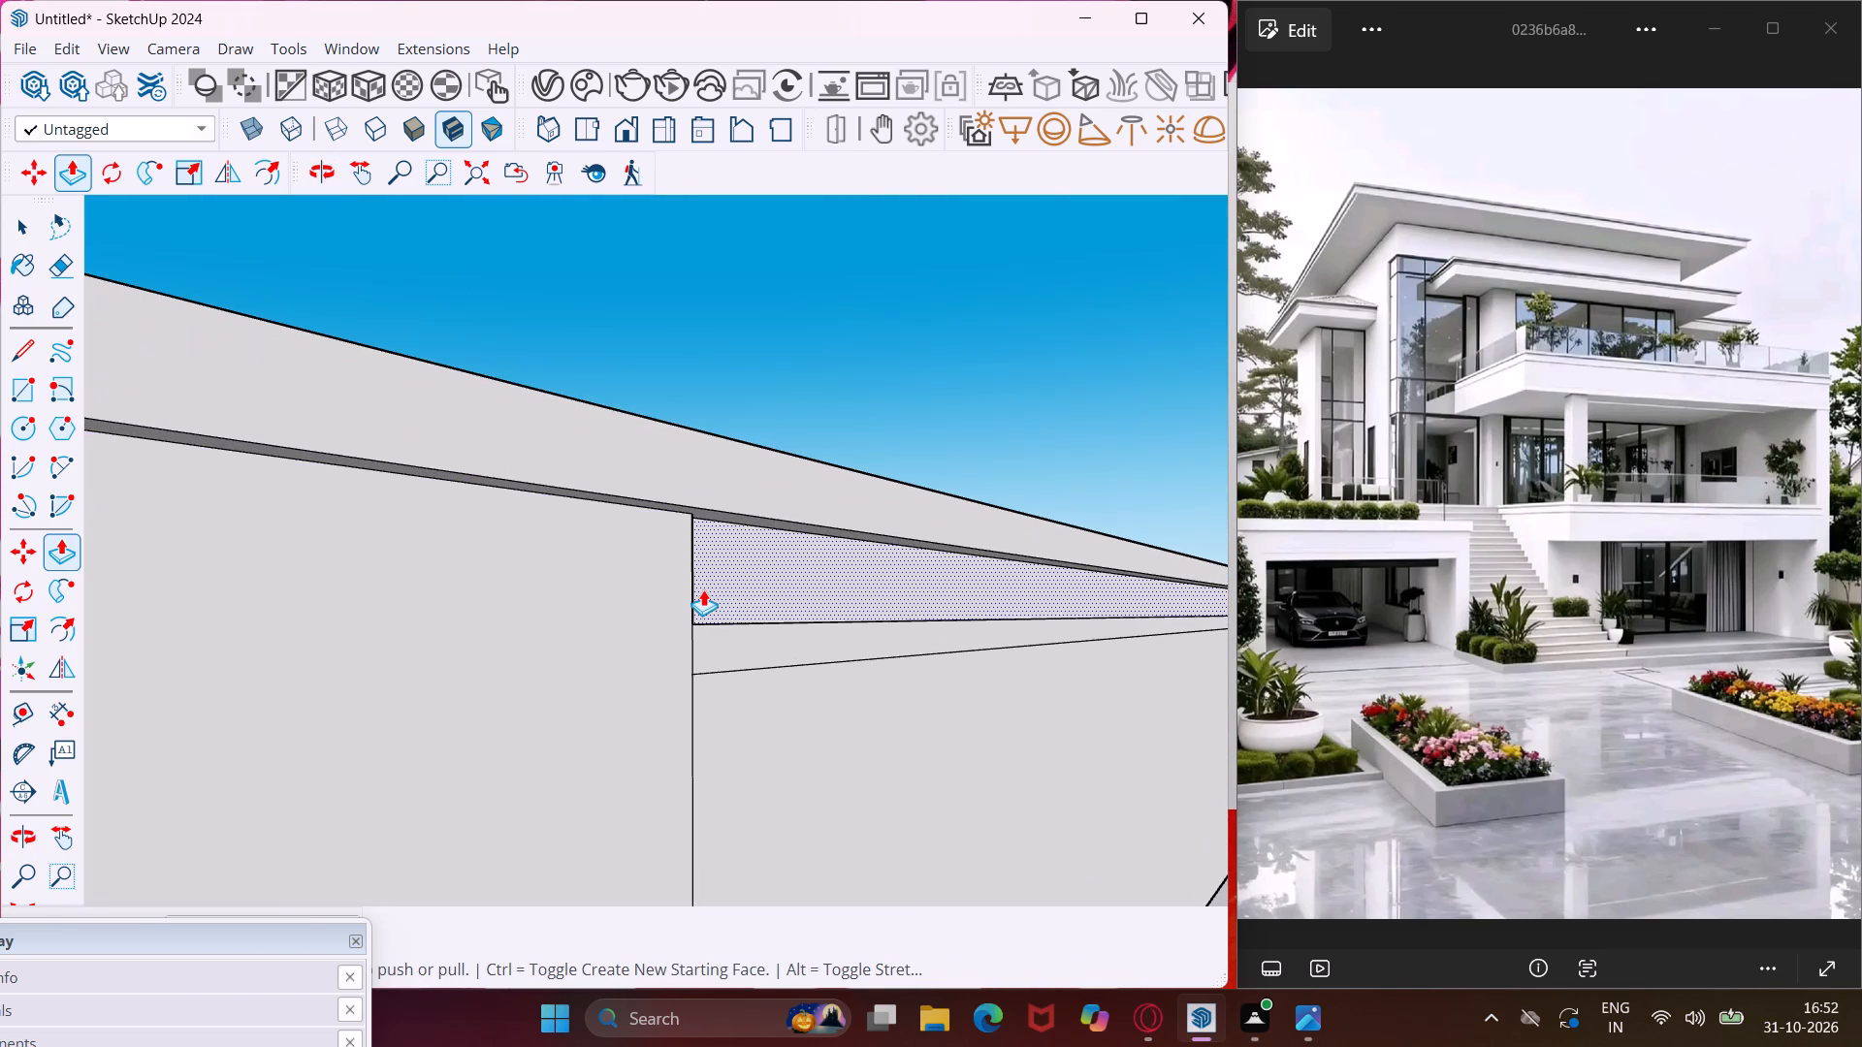
key(Escape)
key(space)
scroll(634, 615, down, 6)
middle_drag(745, 589, 590, 651)
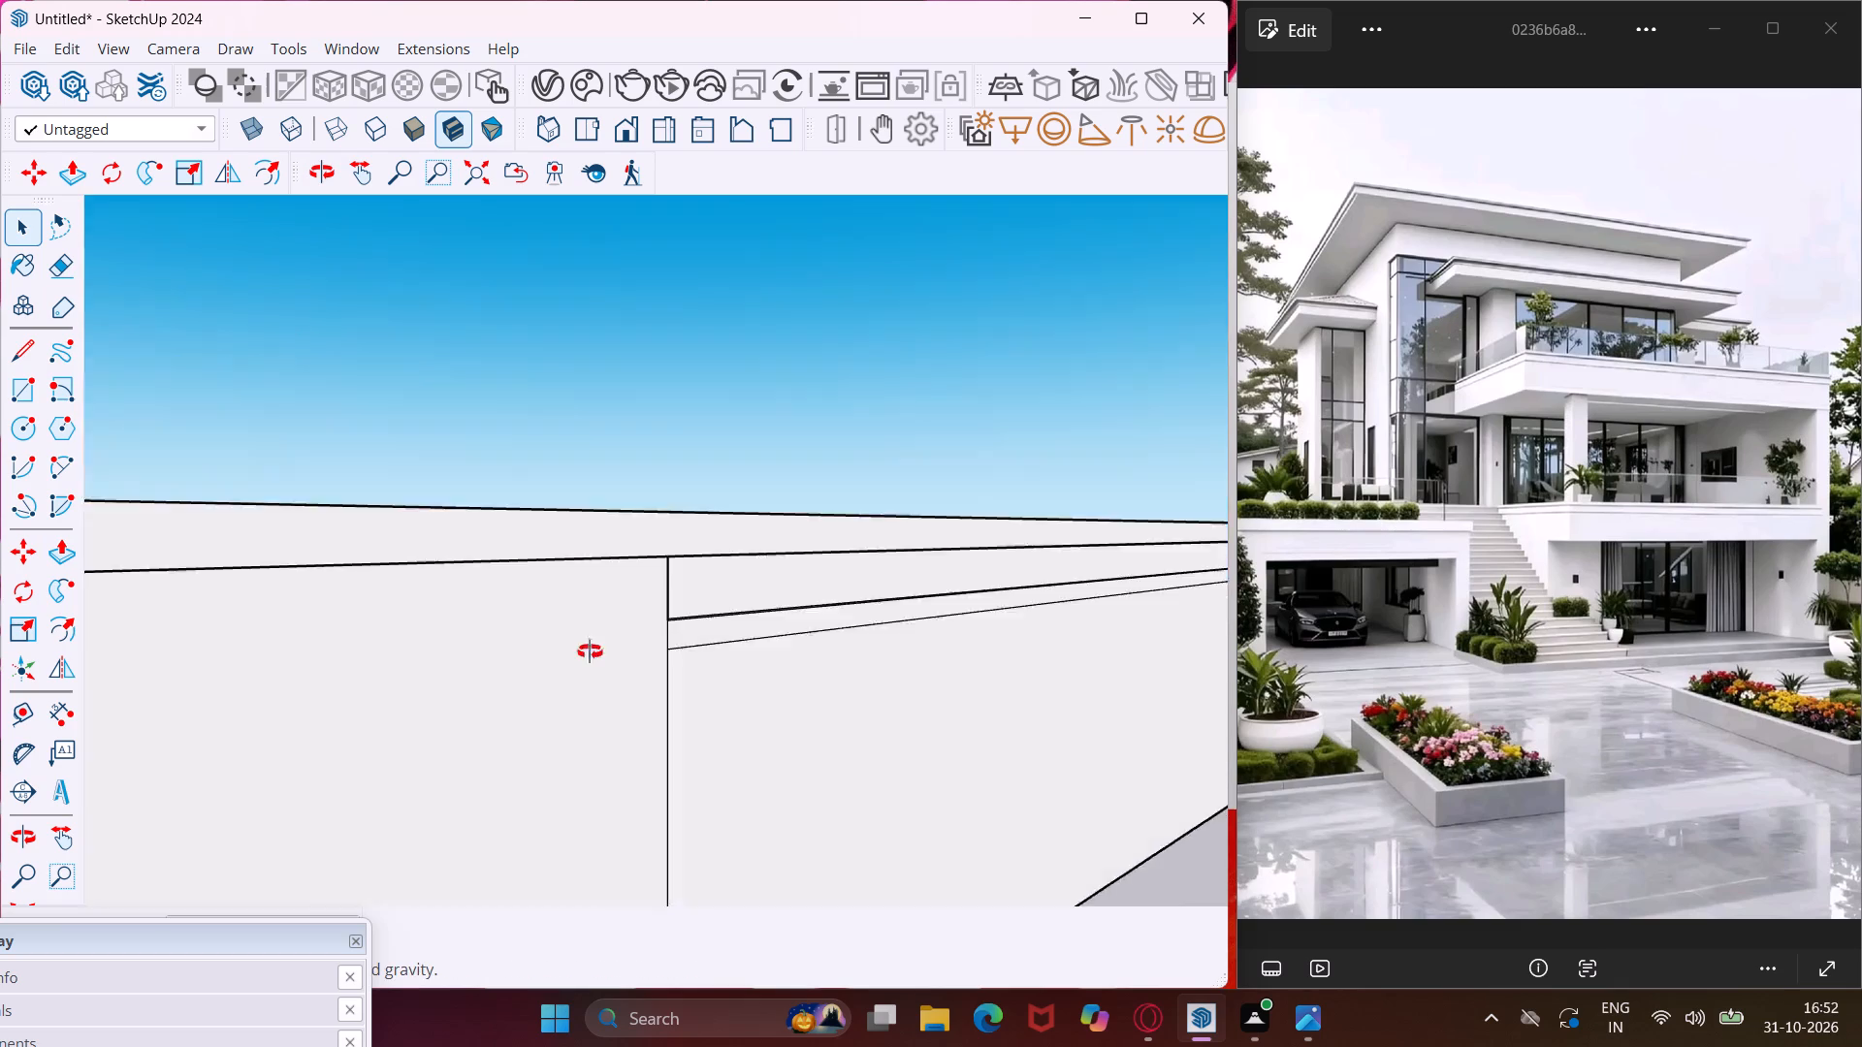
middle_drag(590, 651, 397, 710)
scroll(552, 596, down, 18)
scroll(541, 590, down, 13)
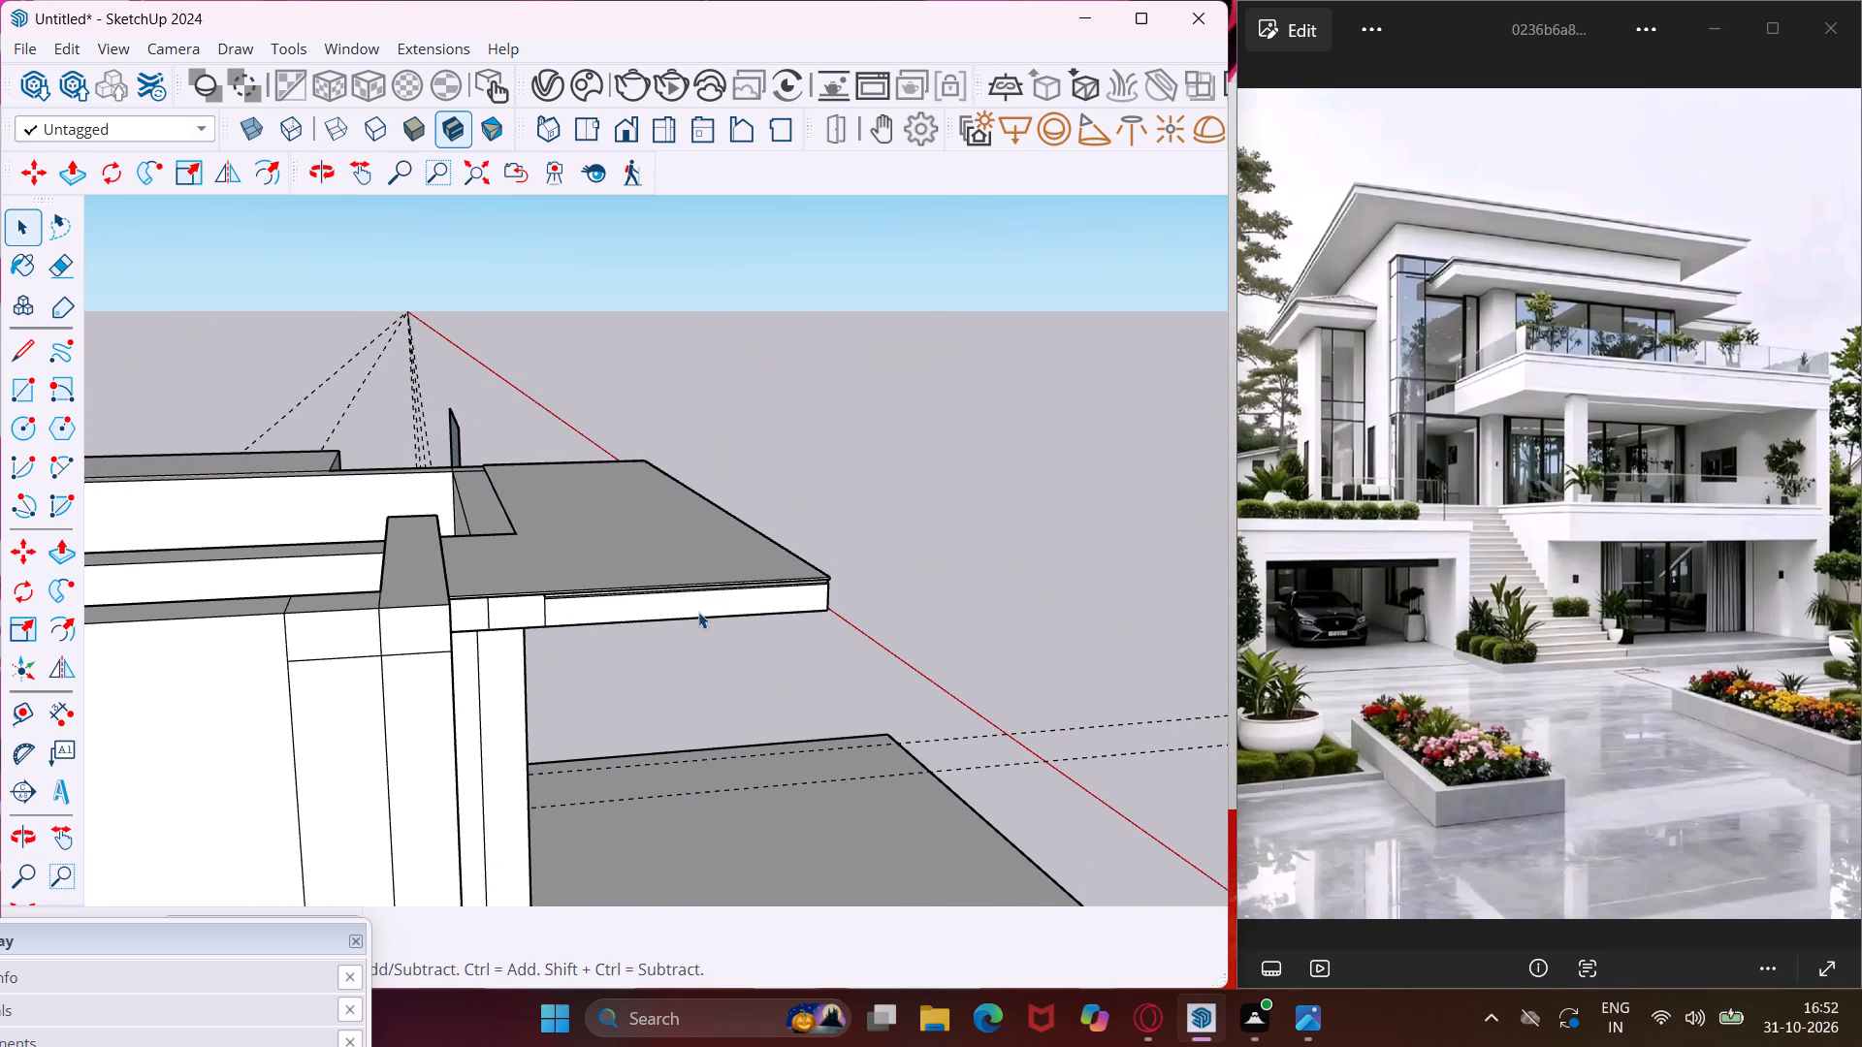
middle_drag(698, 612, 469, 654)
scroll(534, 556, down, 9)
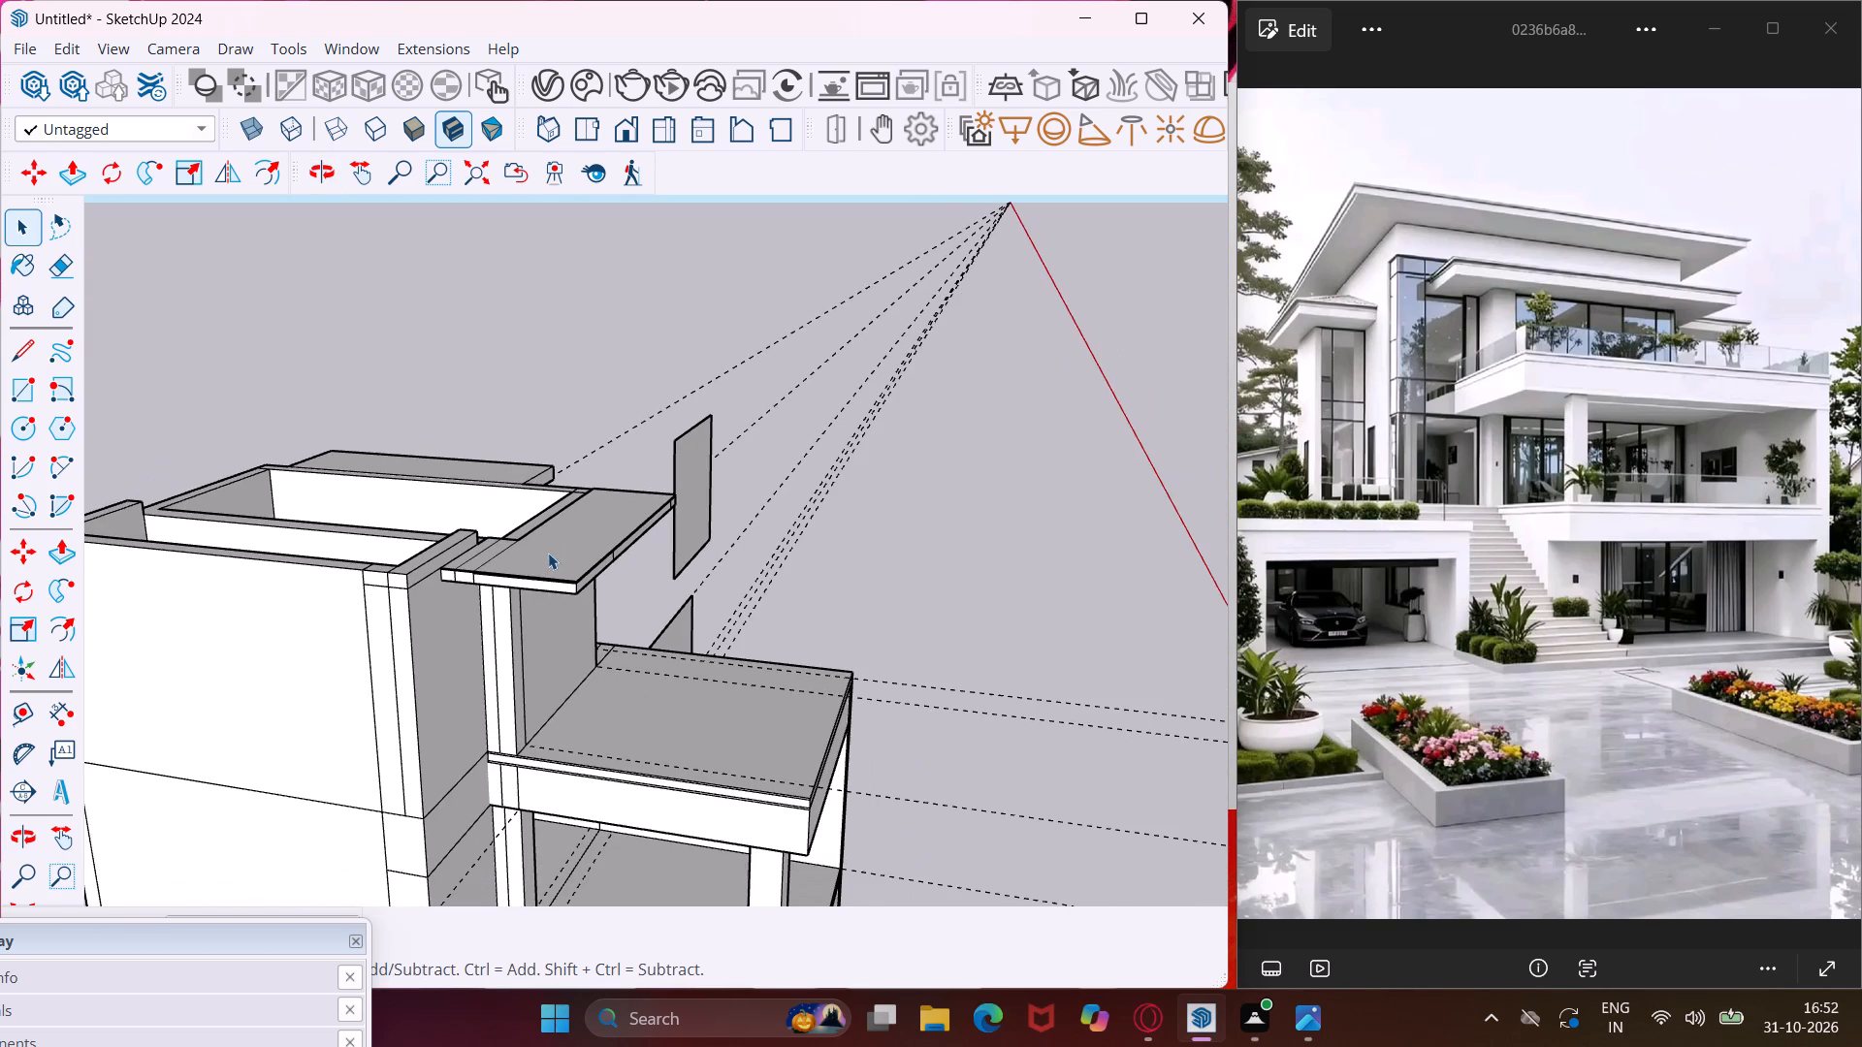
Push/Pull the top face of the corner side wall beside the canopy slightly upward.
middle_drag(394, 569, 421, 585)
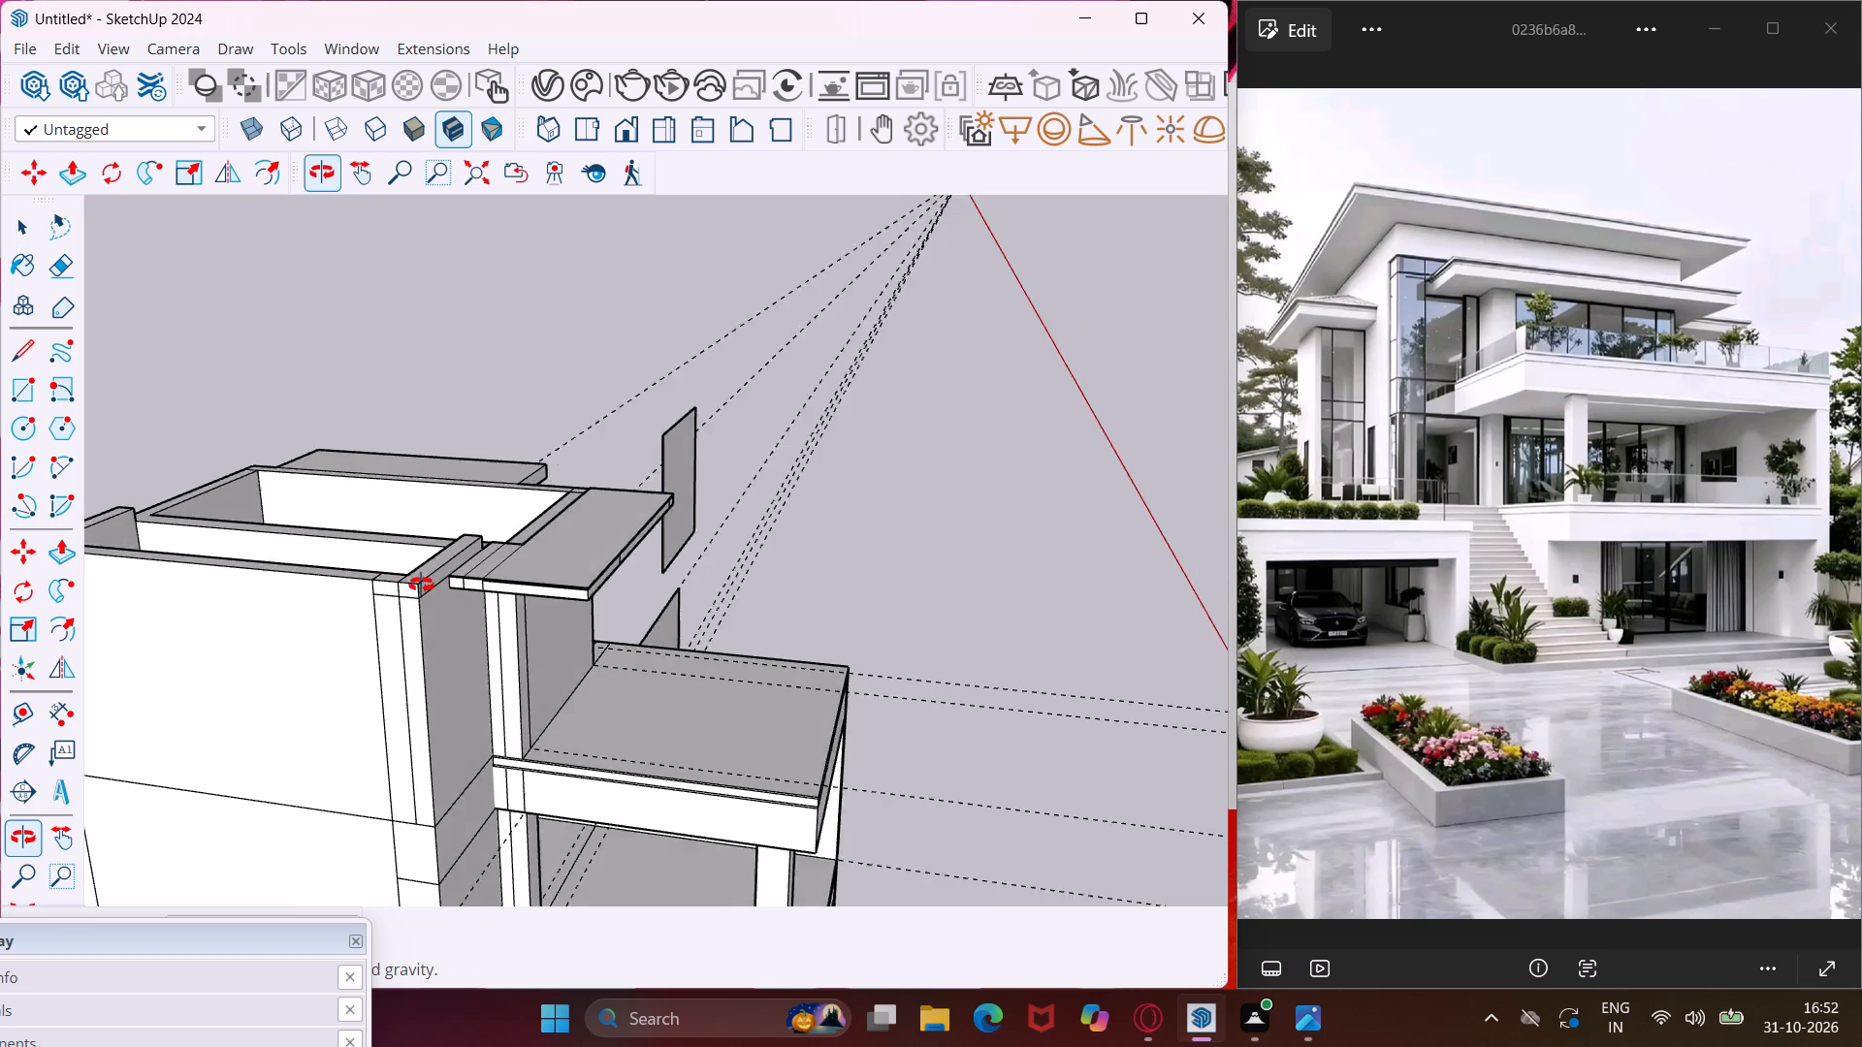
middle_drag(421, 585, 435, 593)
scroll(436, 594, up, 8)
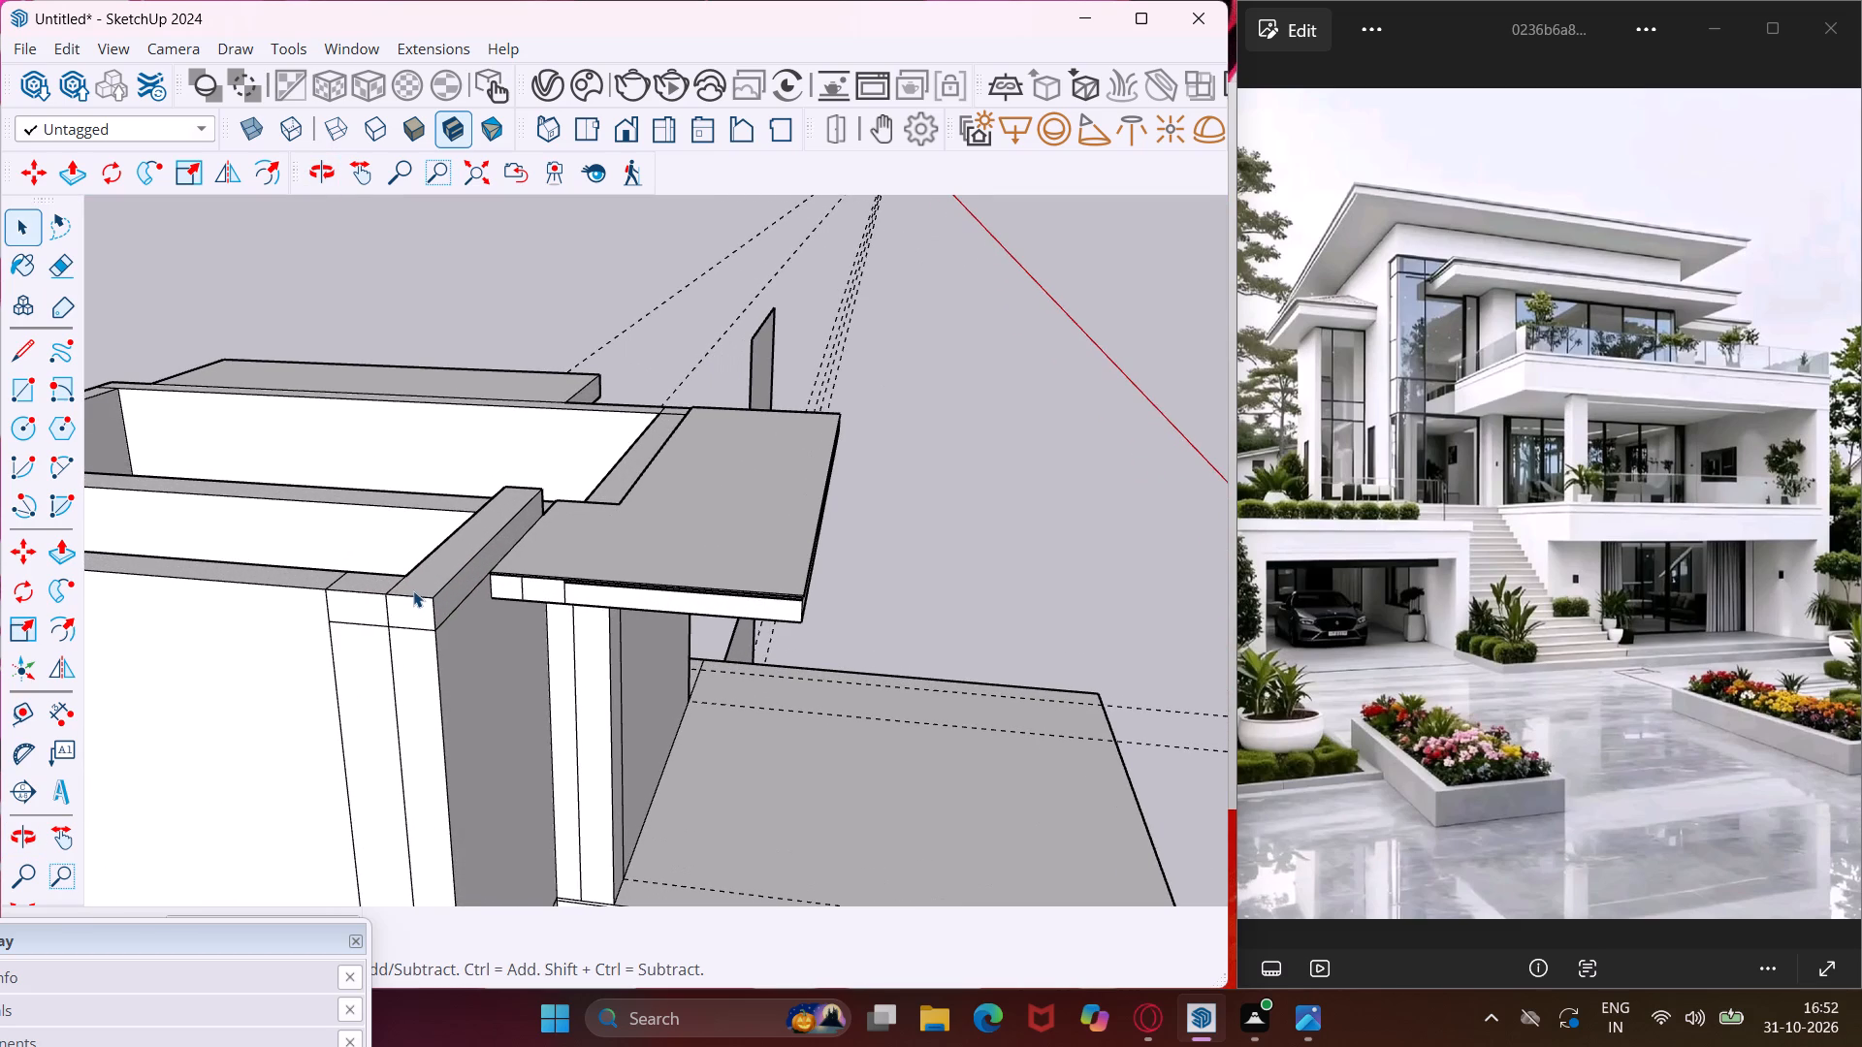
scroll(413, 590, up, 9)
middle_drag(413, 590, 455, 669)
scroll(455, 649, up, 4)
click(484, 647)
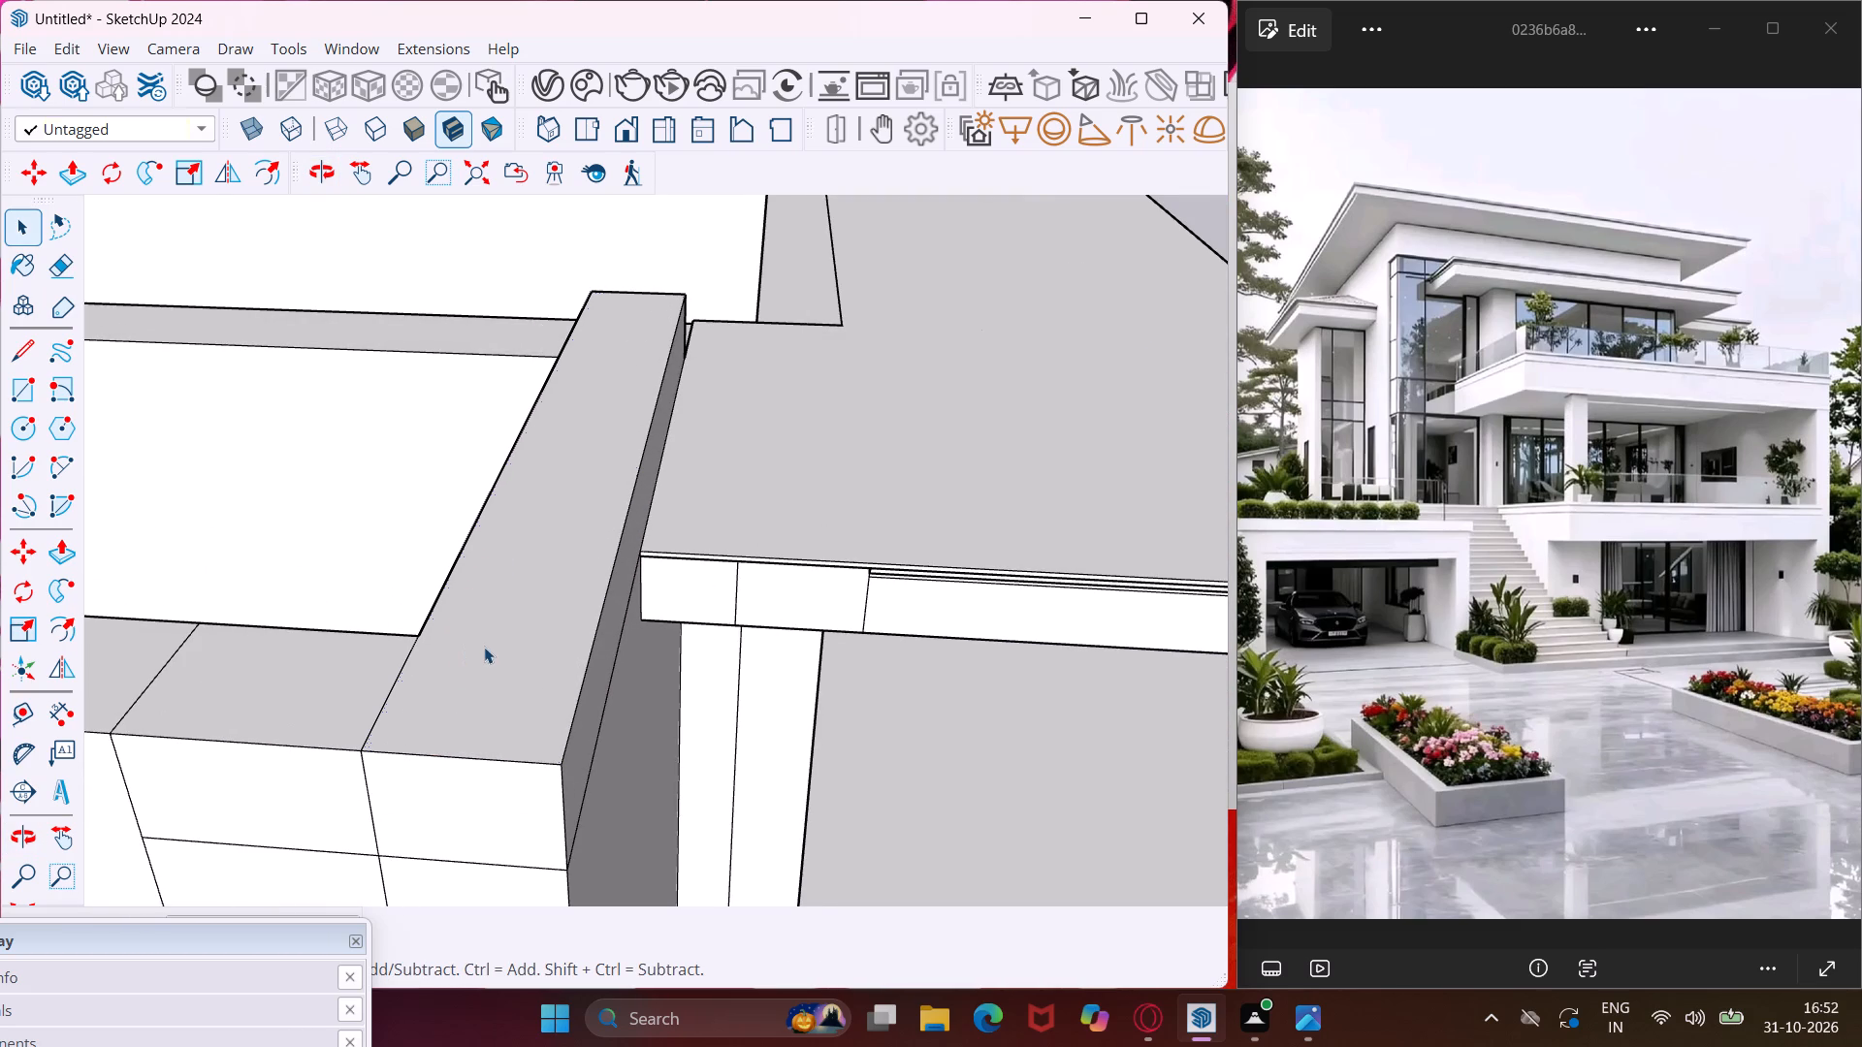
key(p)
click(484, 647)
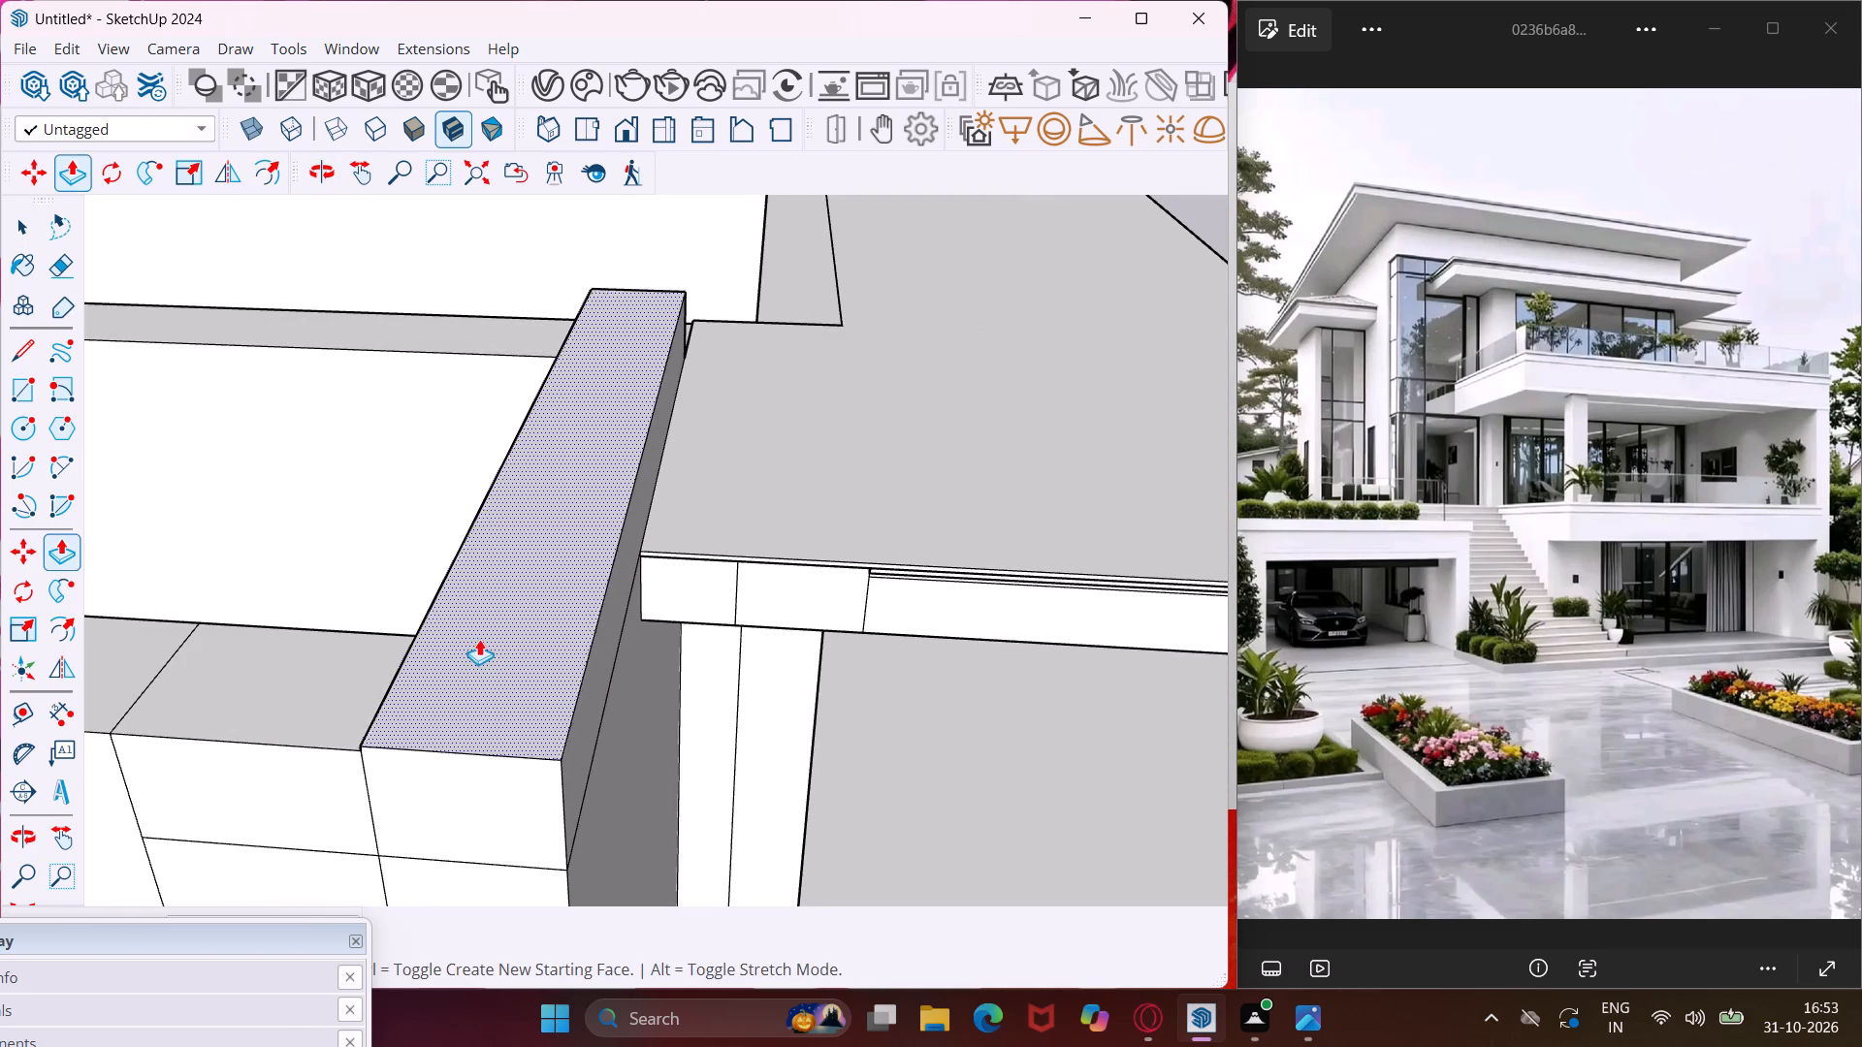
click(476, 629)
key(Escape)
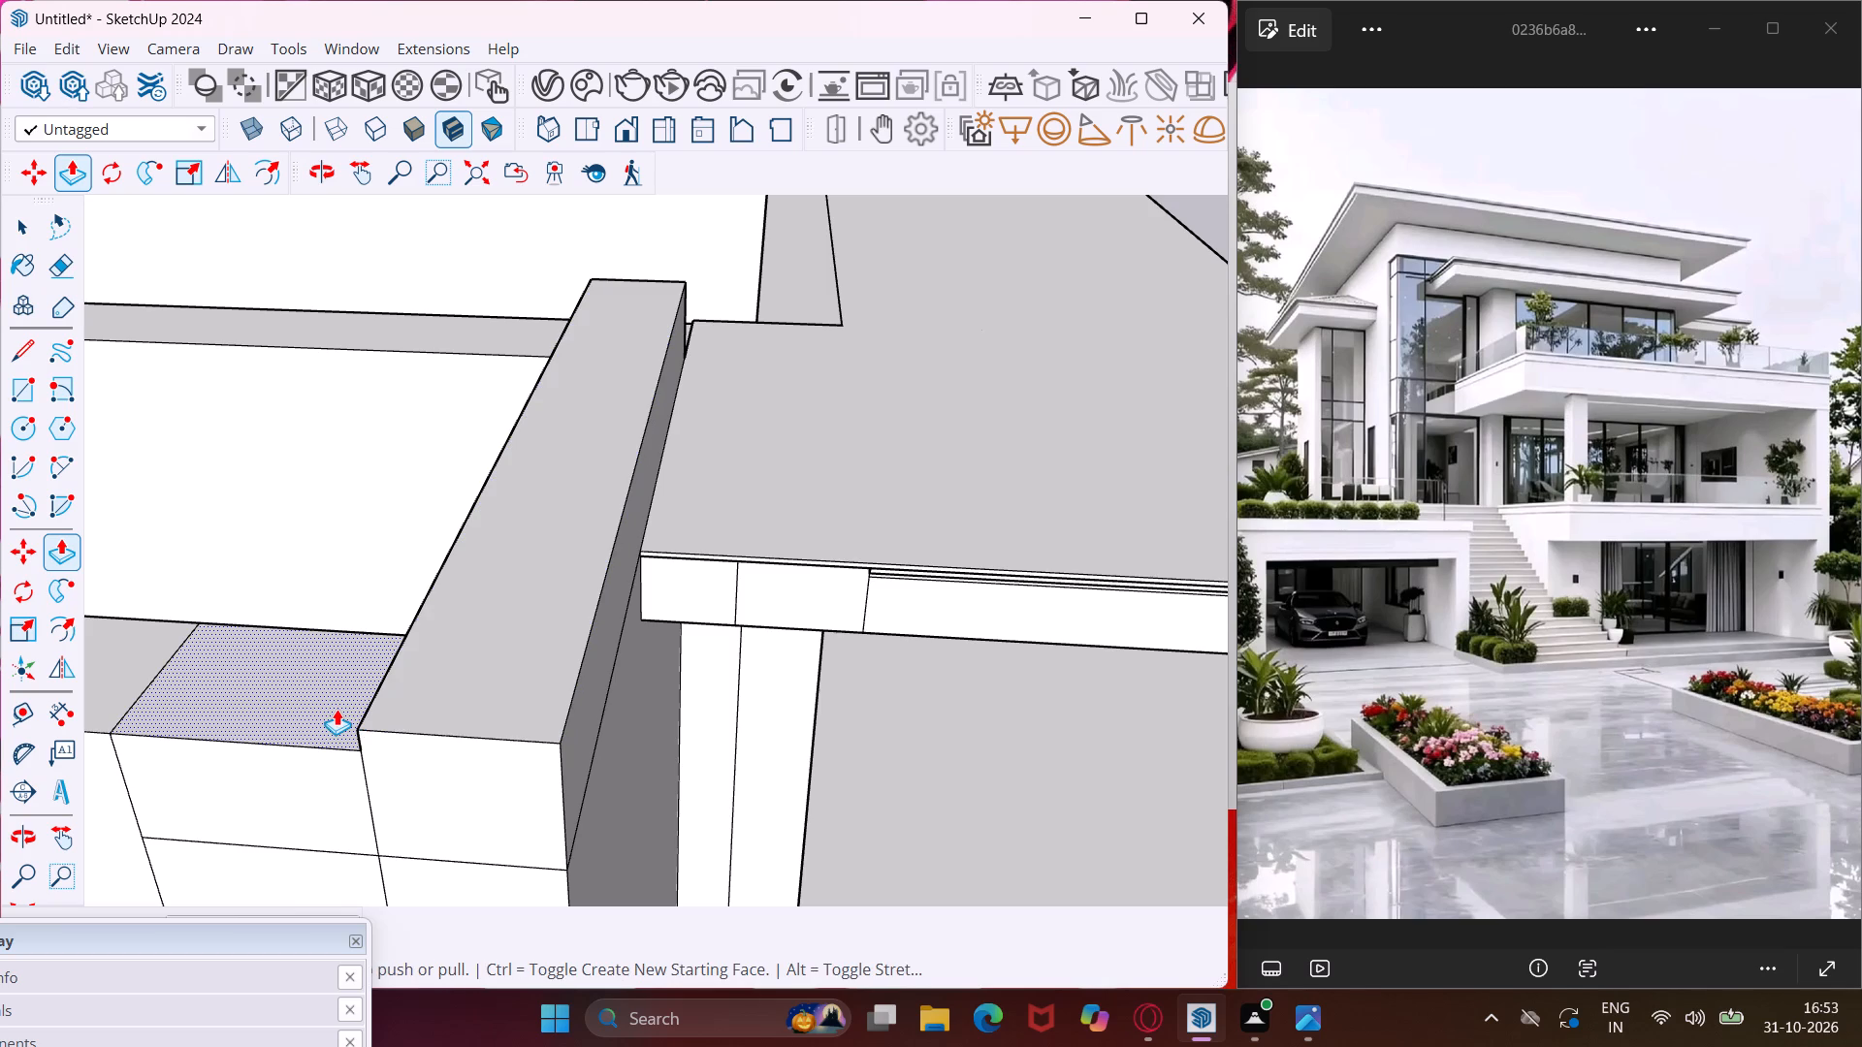
Raise the adjoining corner pier top and the neighbouring long wall's top by the same amount.
double_click(337, 709)
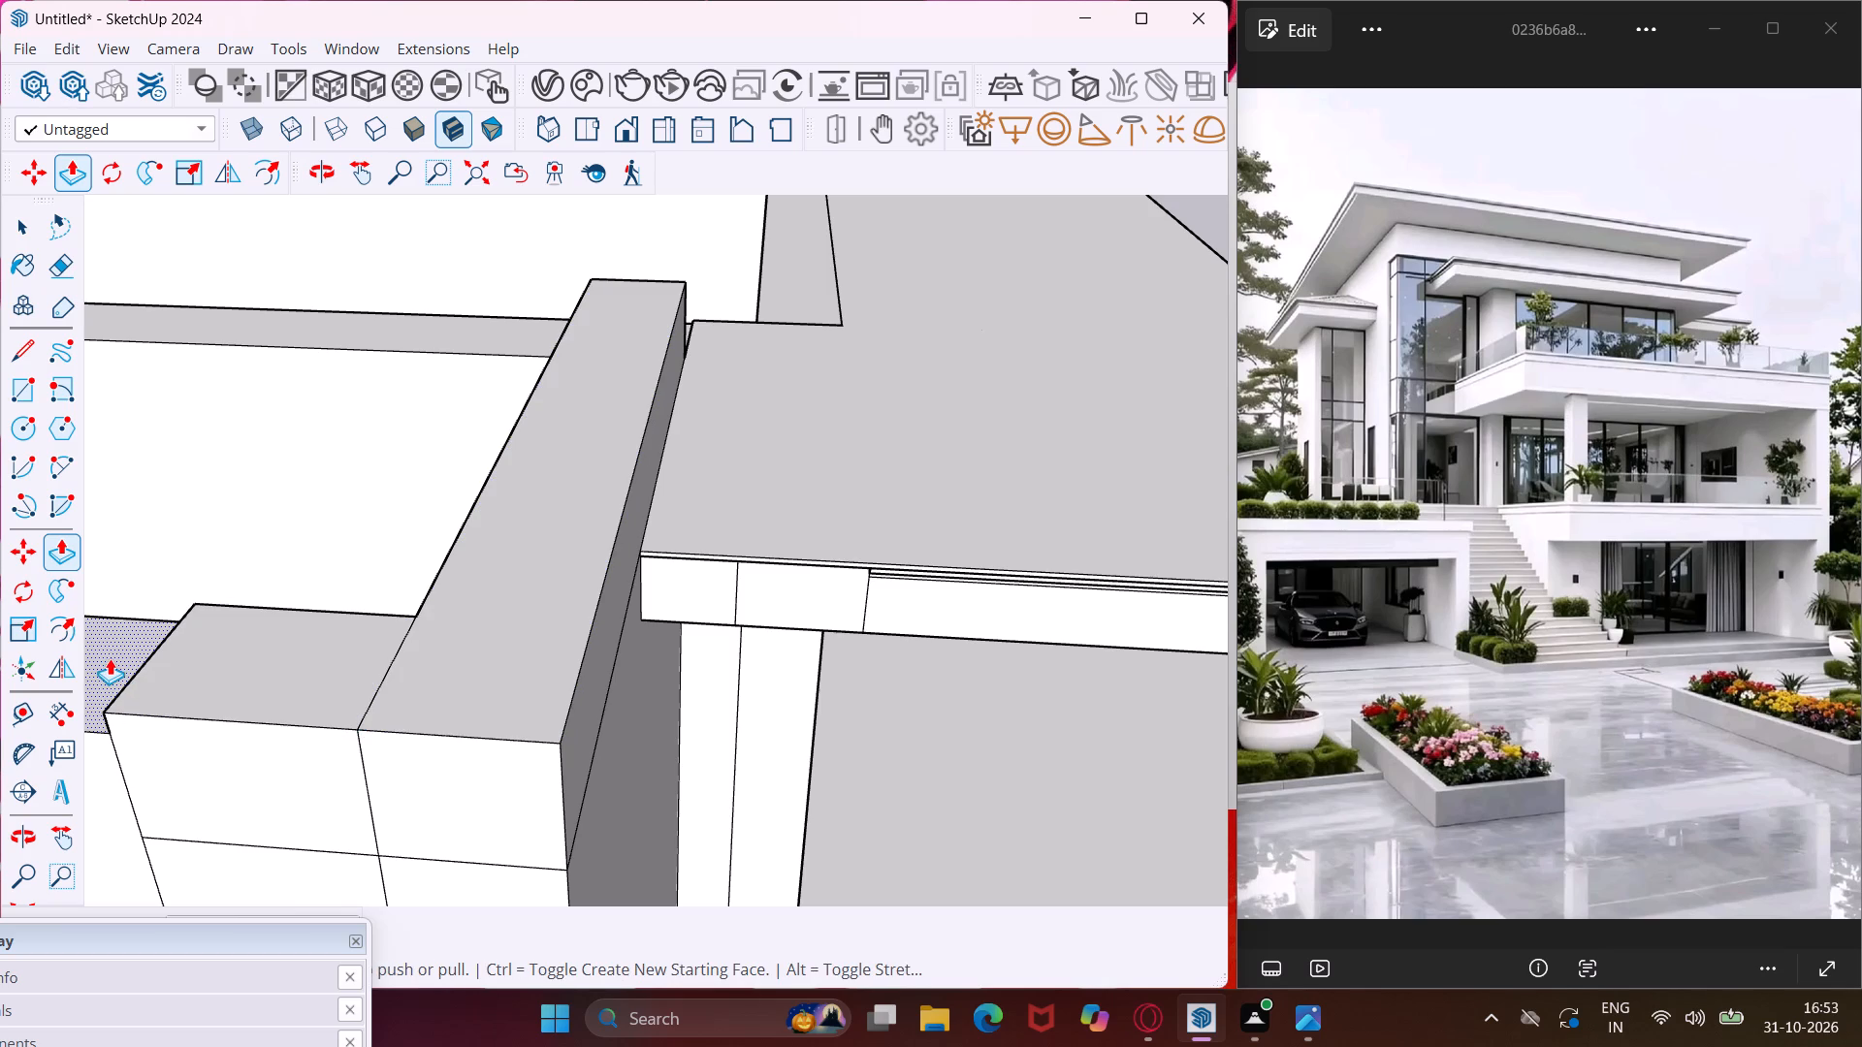
double_click(110, 658)
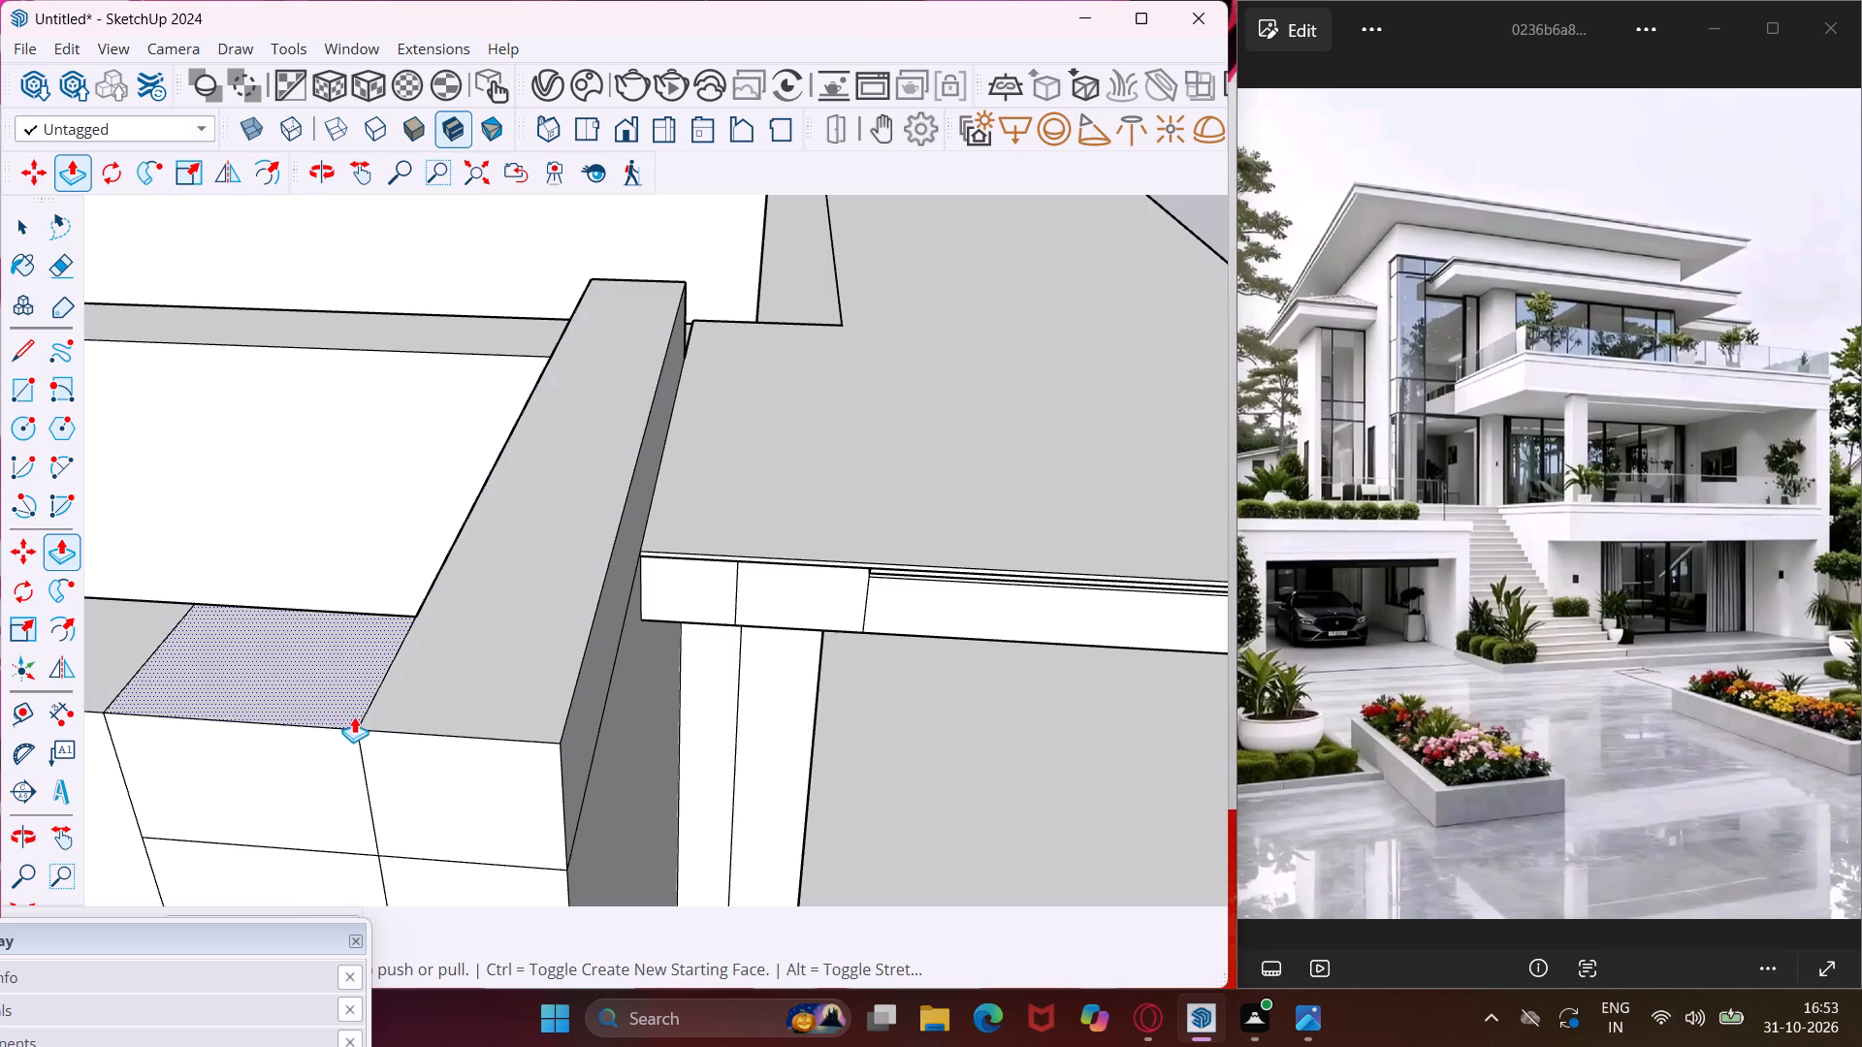
key(Escape)
key(space)
Erase the short vertical line dividing the front face of the corner's top band.
middle_drag(453, 733, 484, 523)
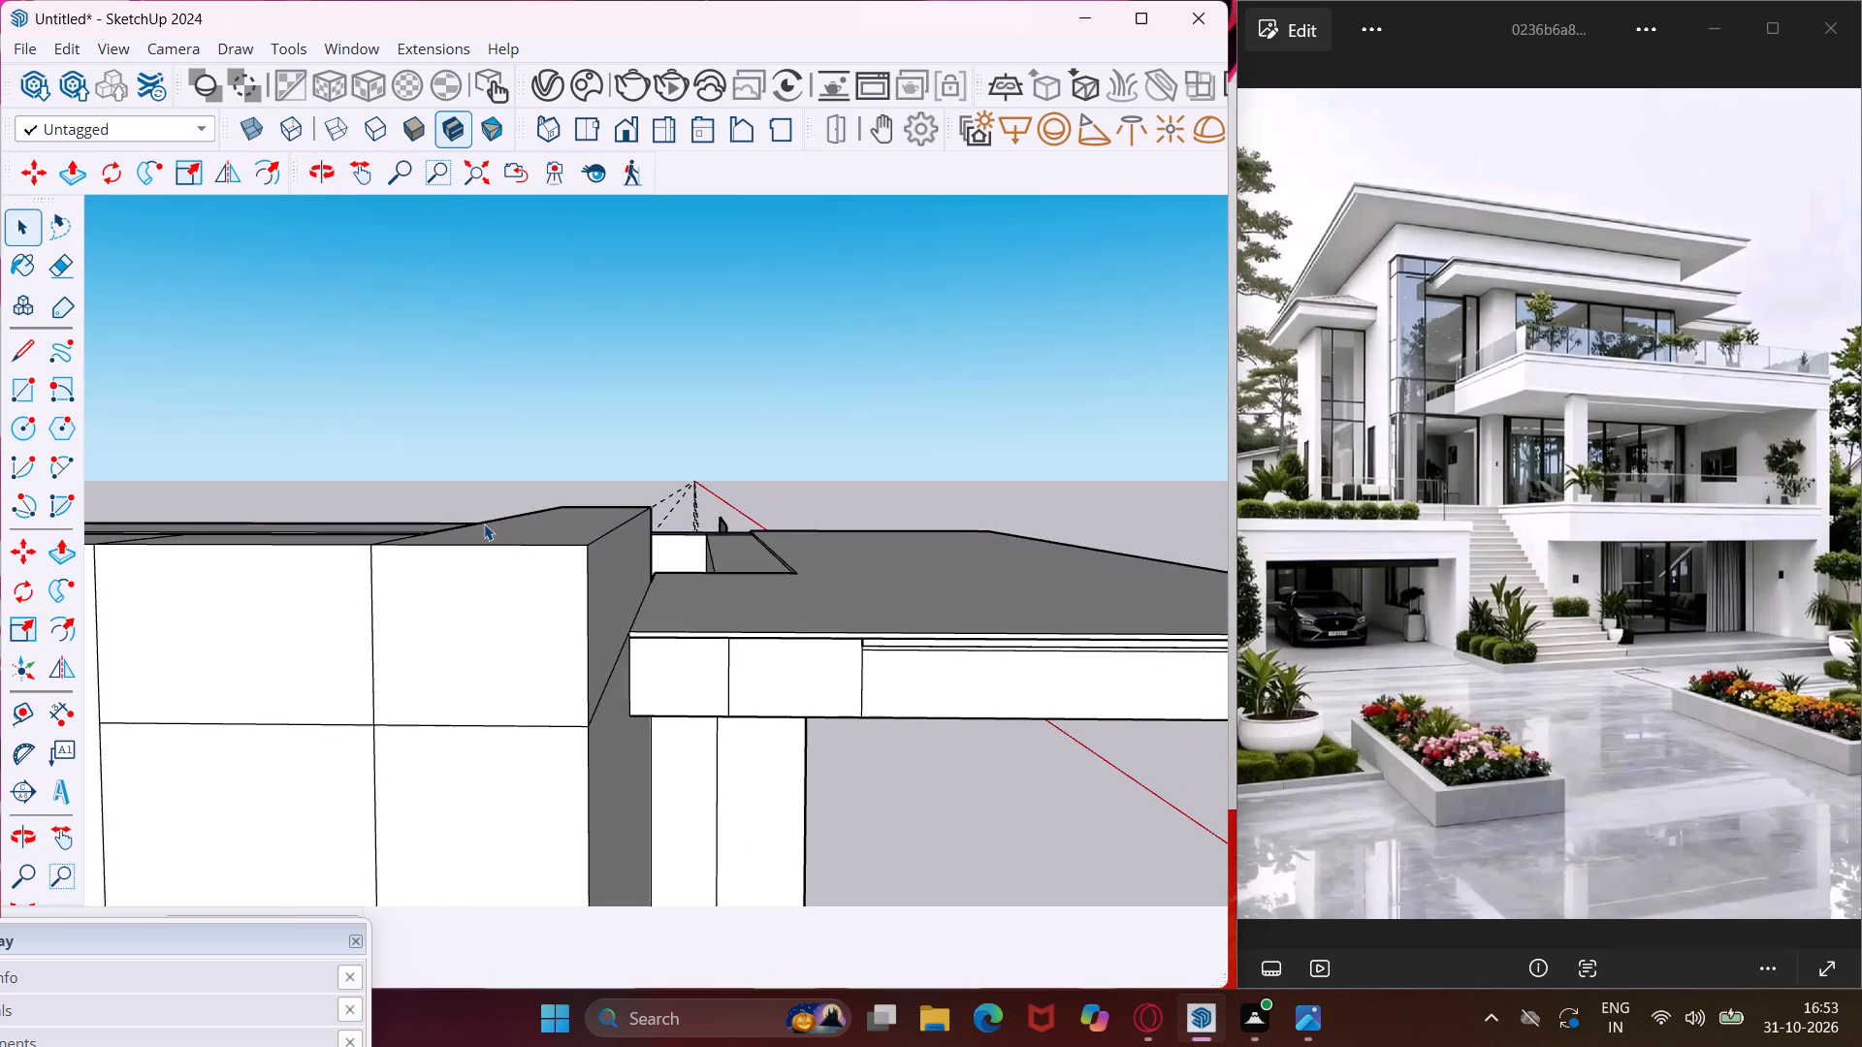
scroll(484, 523, down, 13)
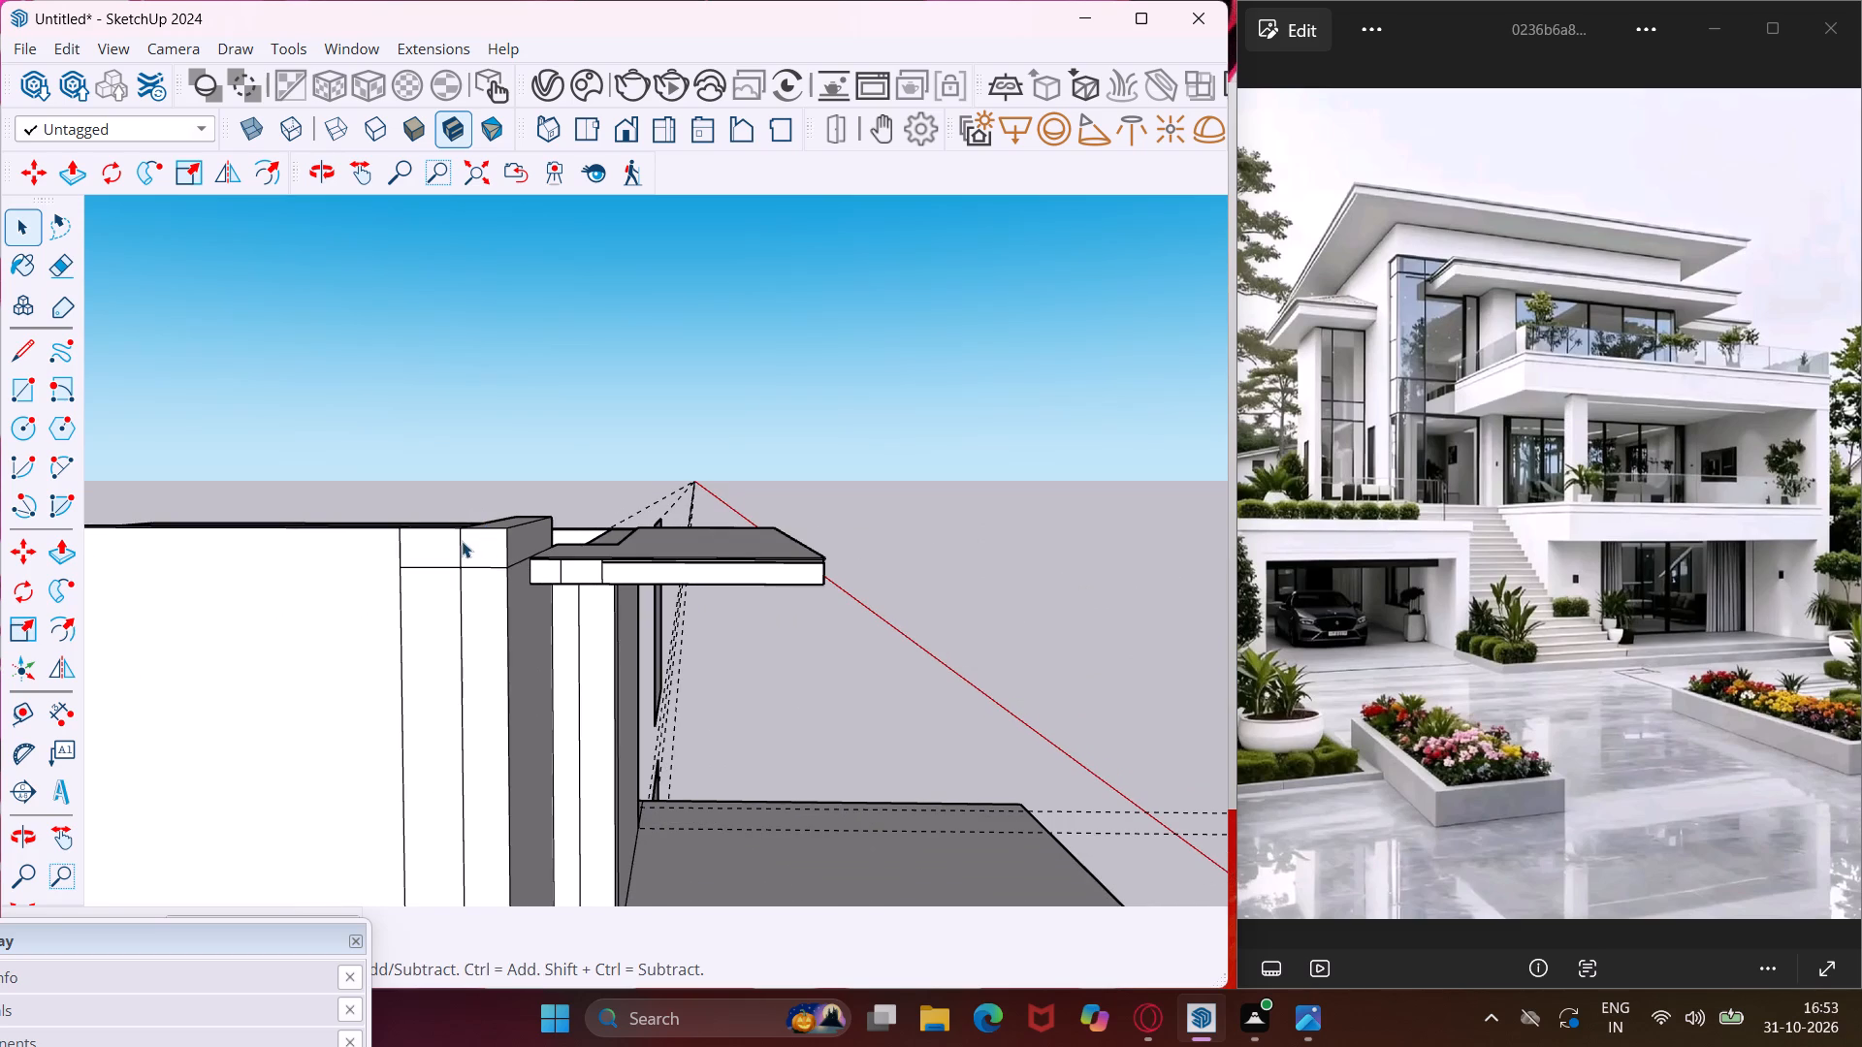
scroll(463, 539, up, 6)
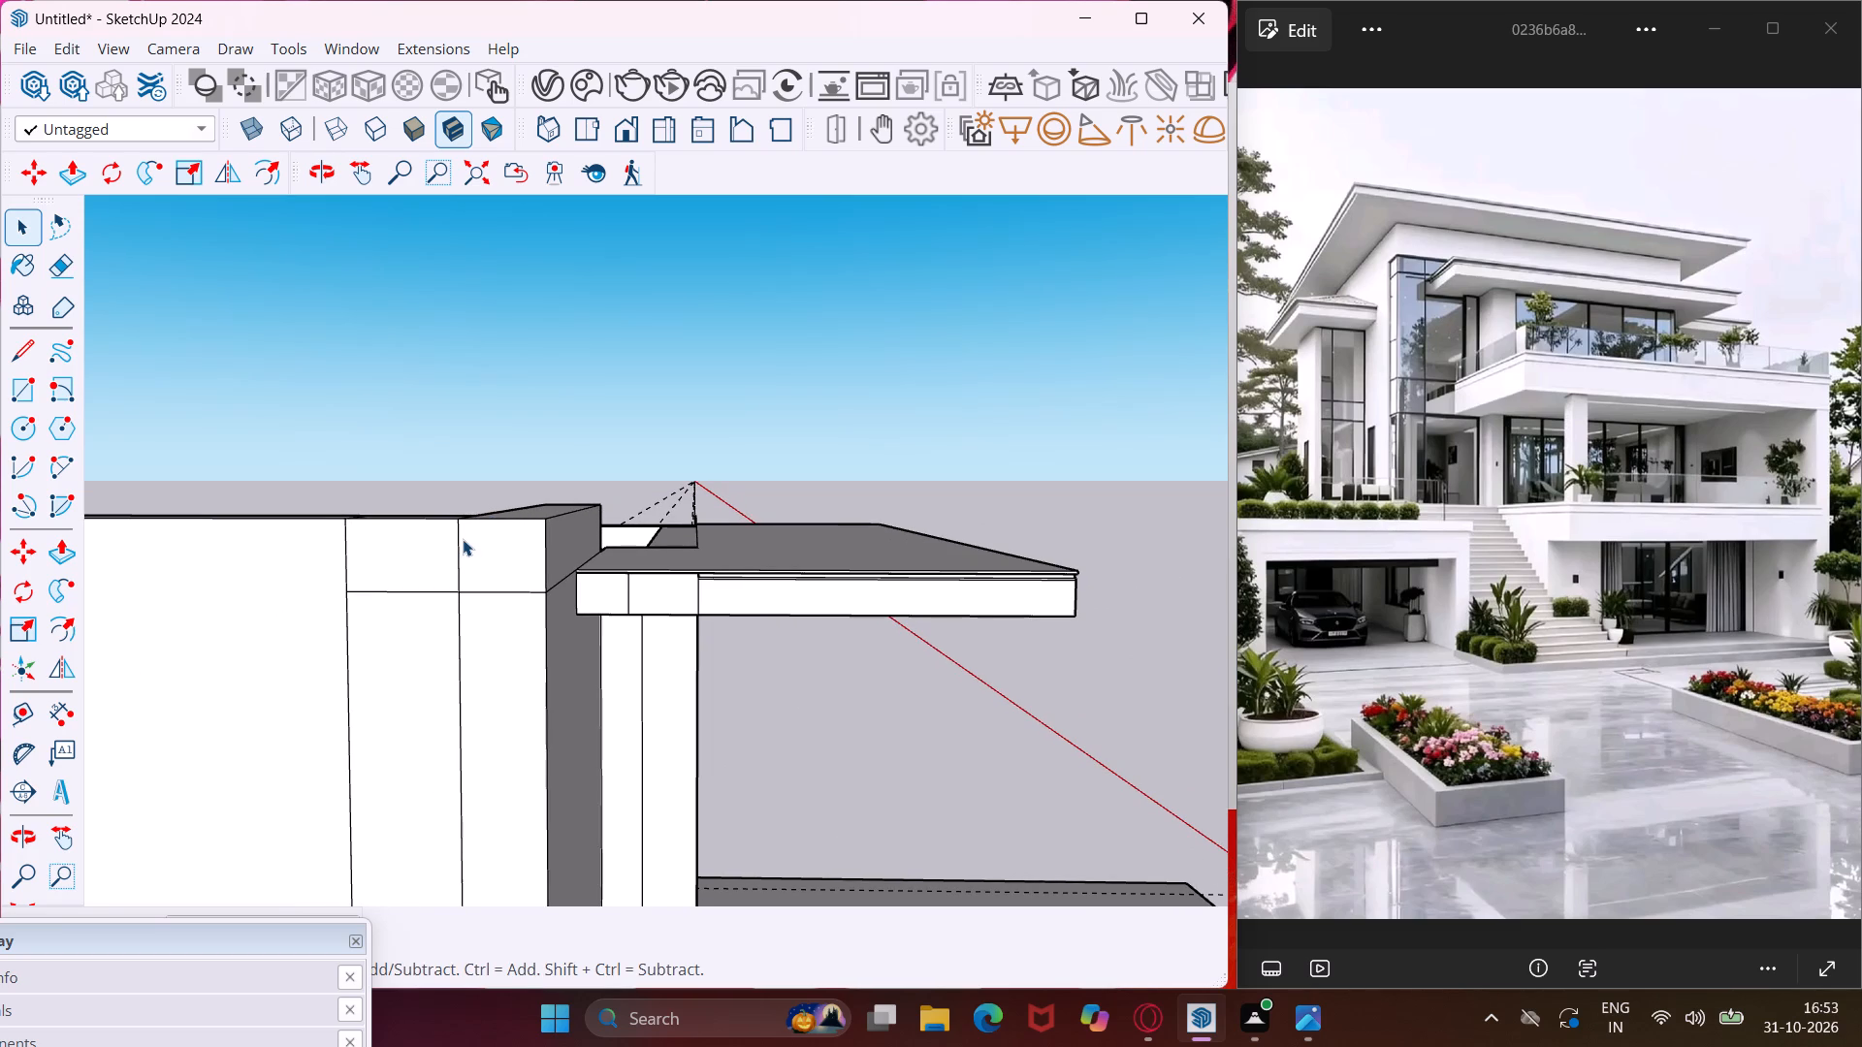
key(e)
scroll(459, 558, up, 3)
click(456, 559)
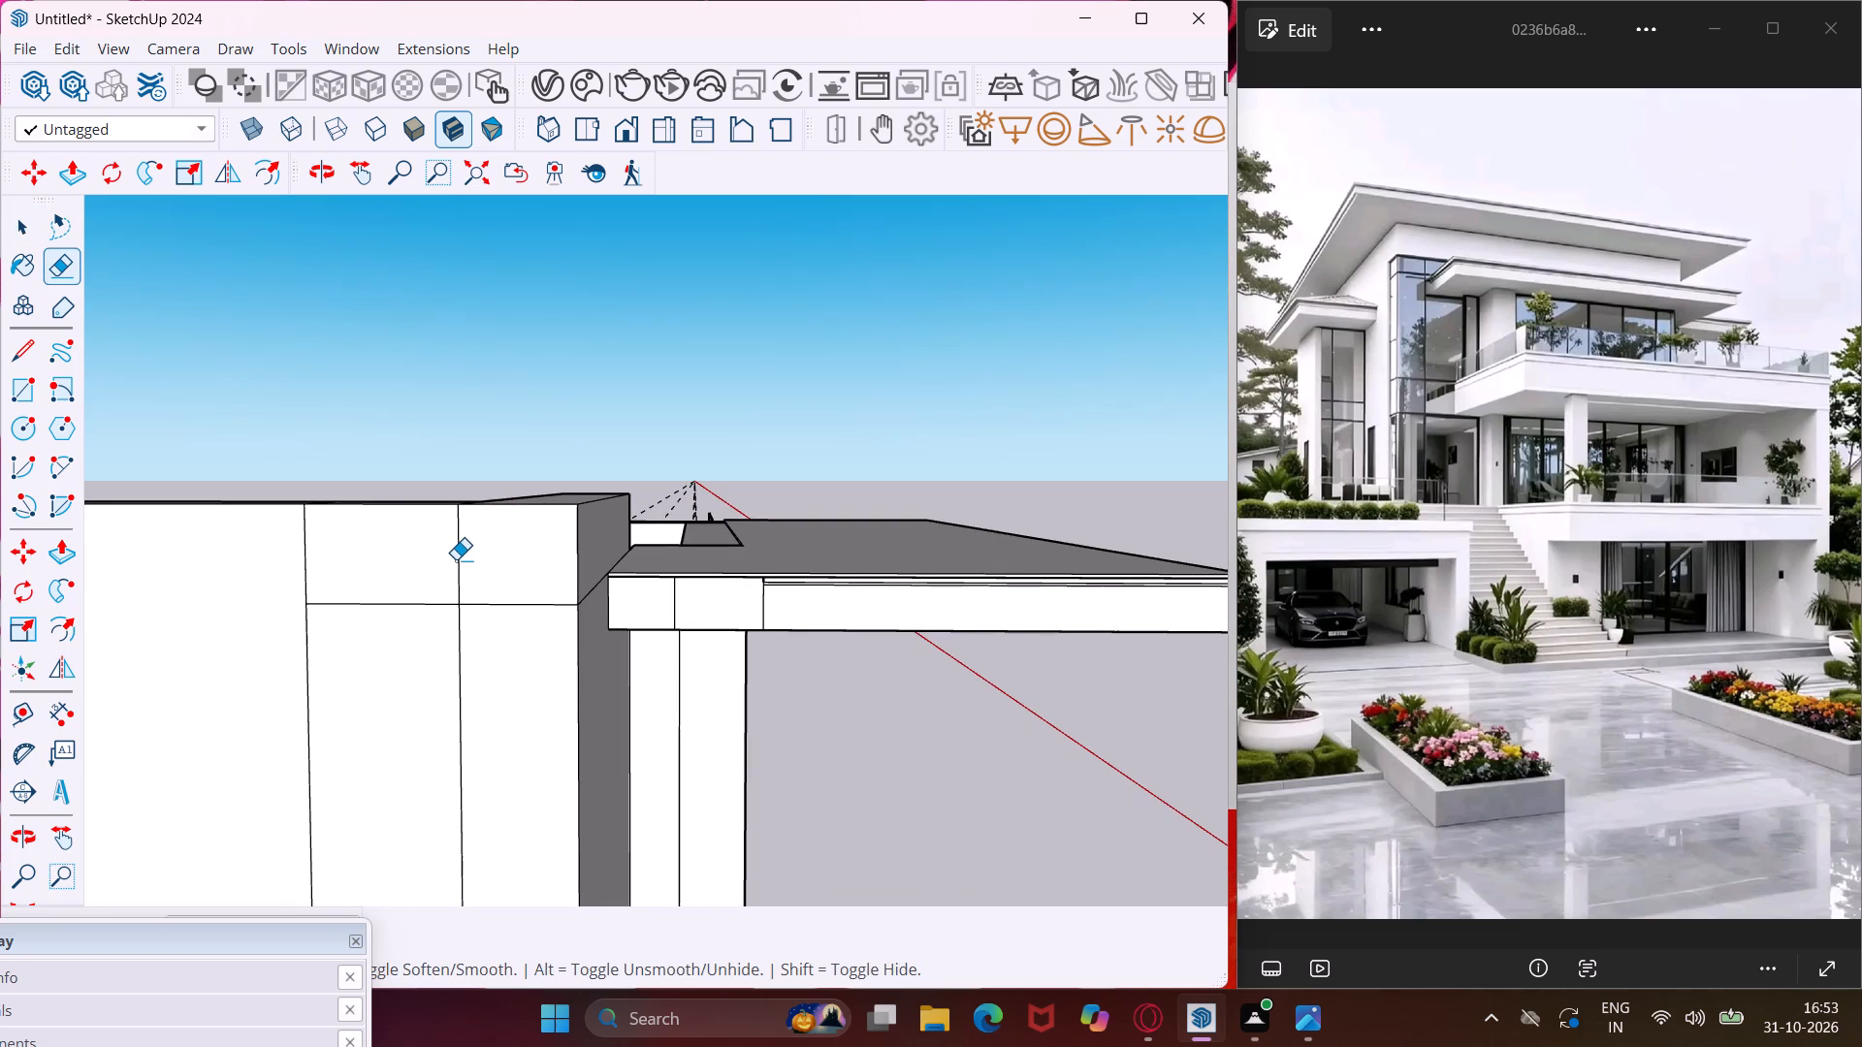
click(459, 564)
key(Escape)
key(space)
Copy the front and side faces of the corner's top band to the open space beside the villa.
middle_drag(459, 570, 413, 639)
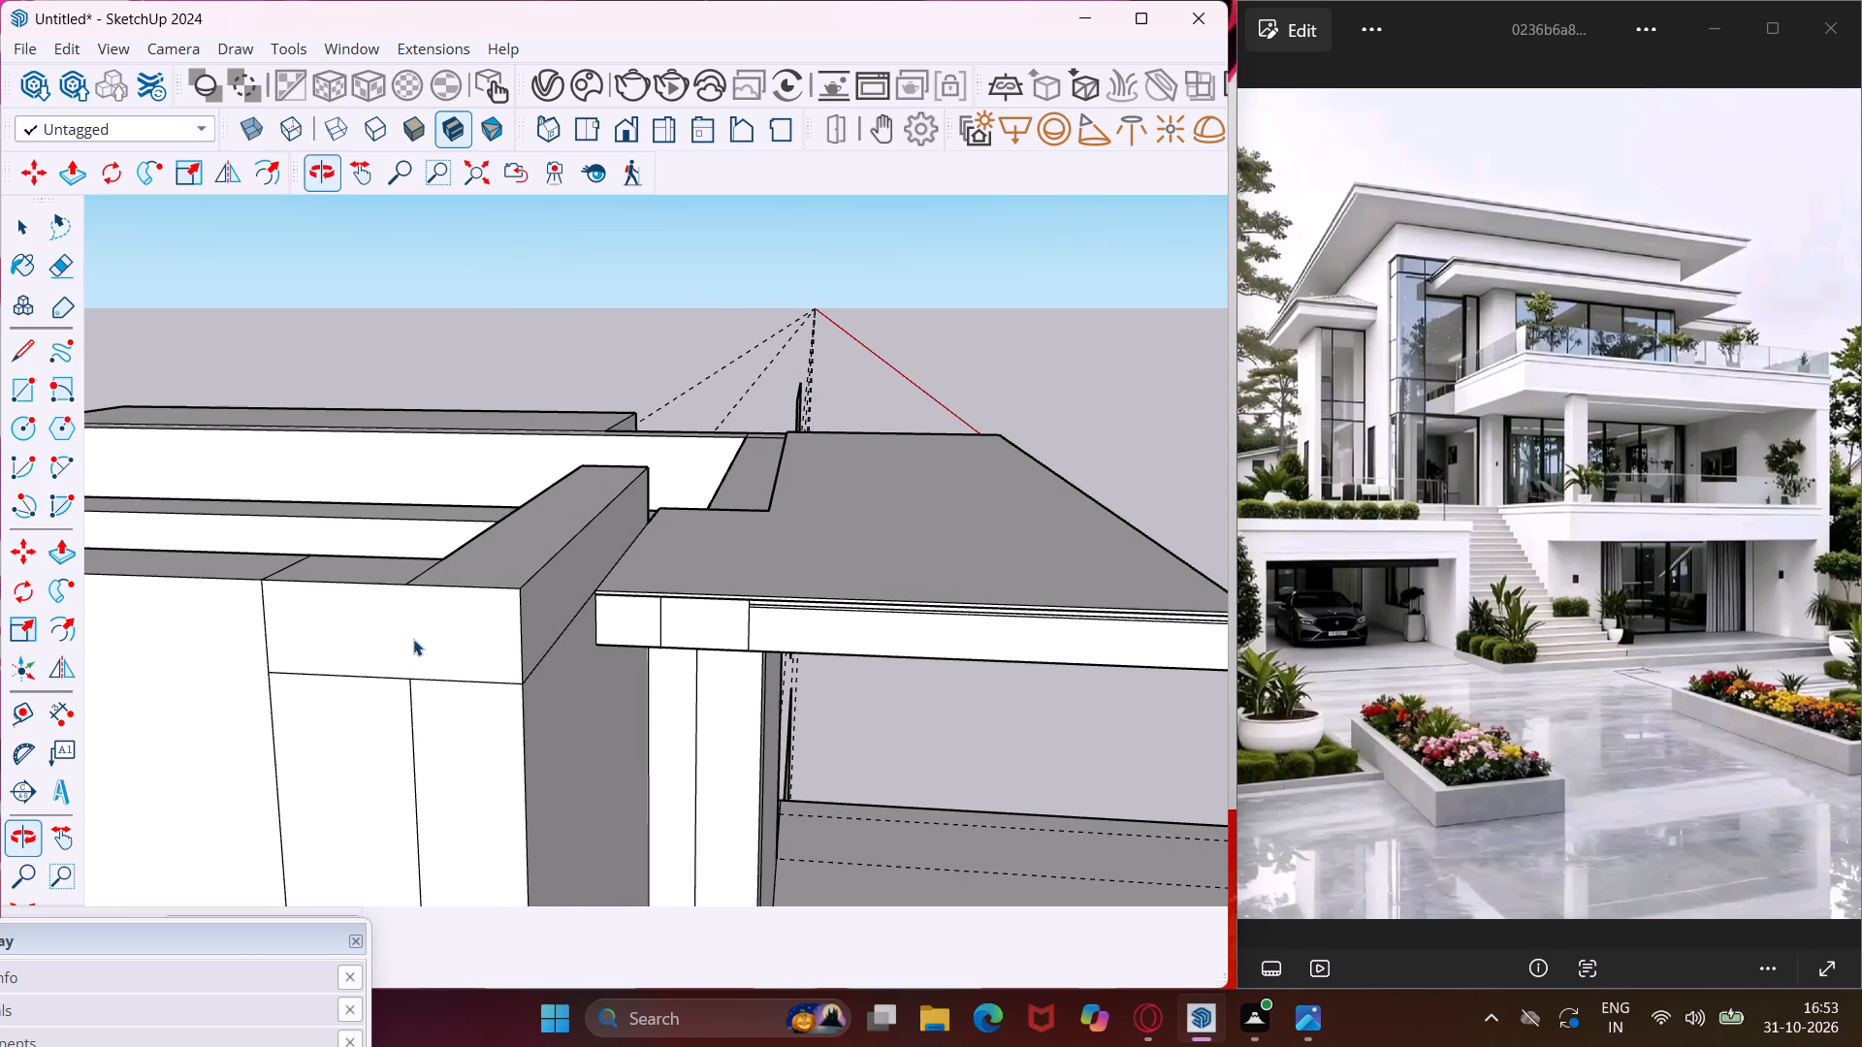
click(439, 638)
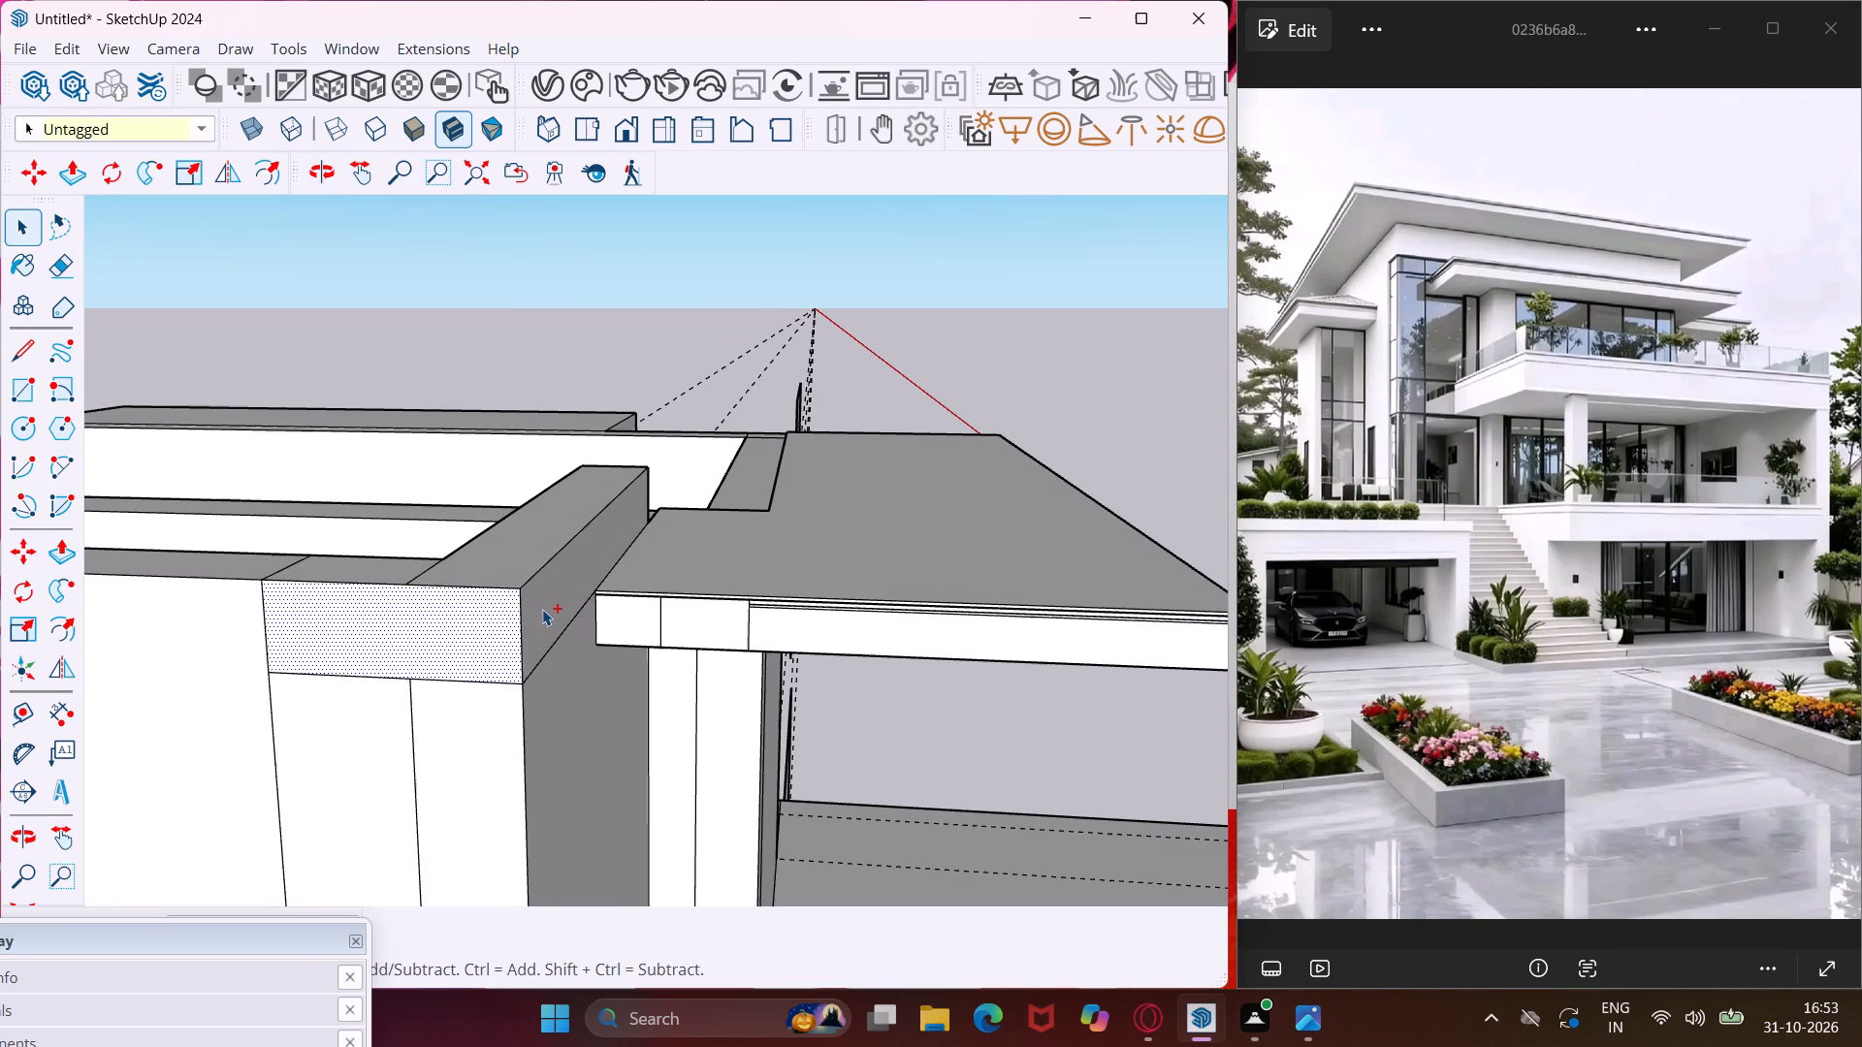
ctrl+click(542, 609)
key(m)
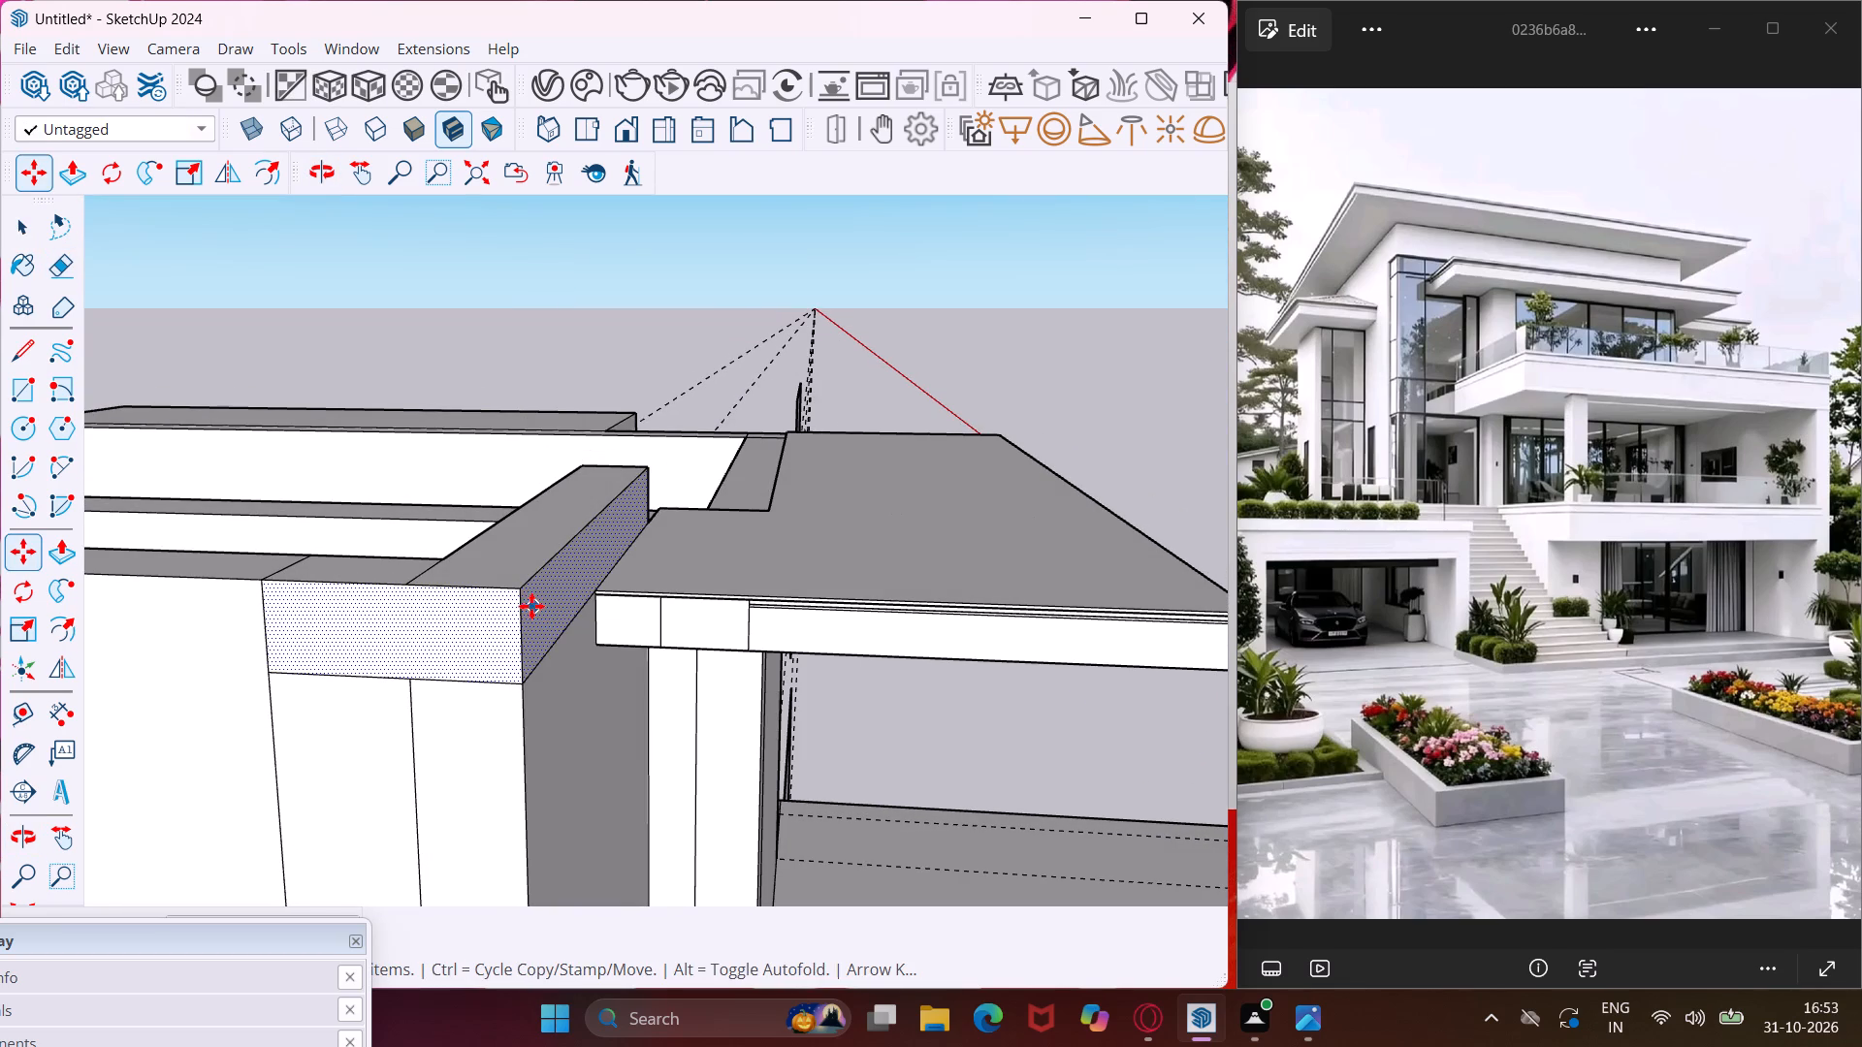
click(520, 596)
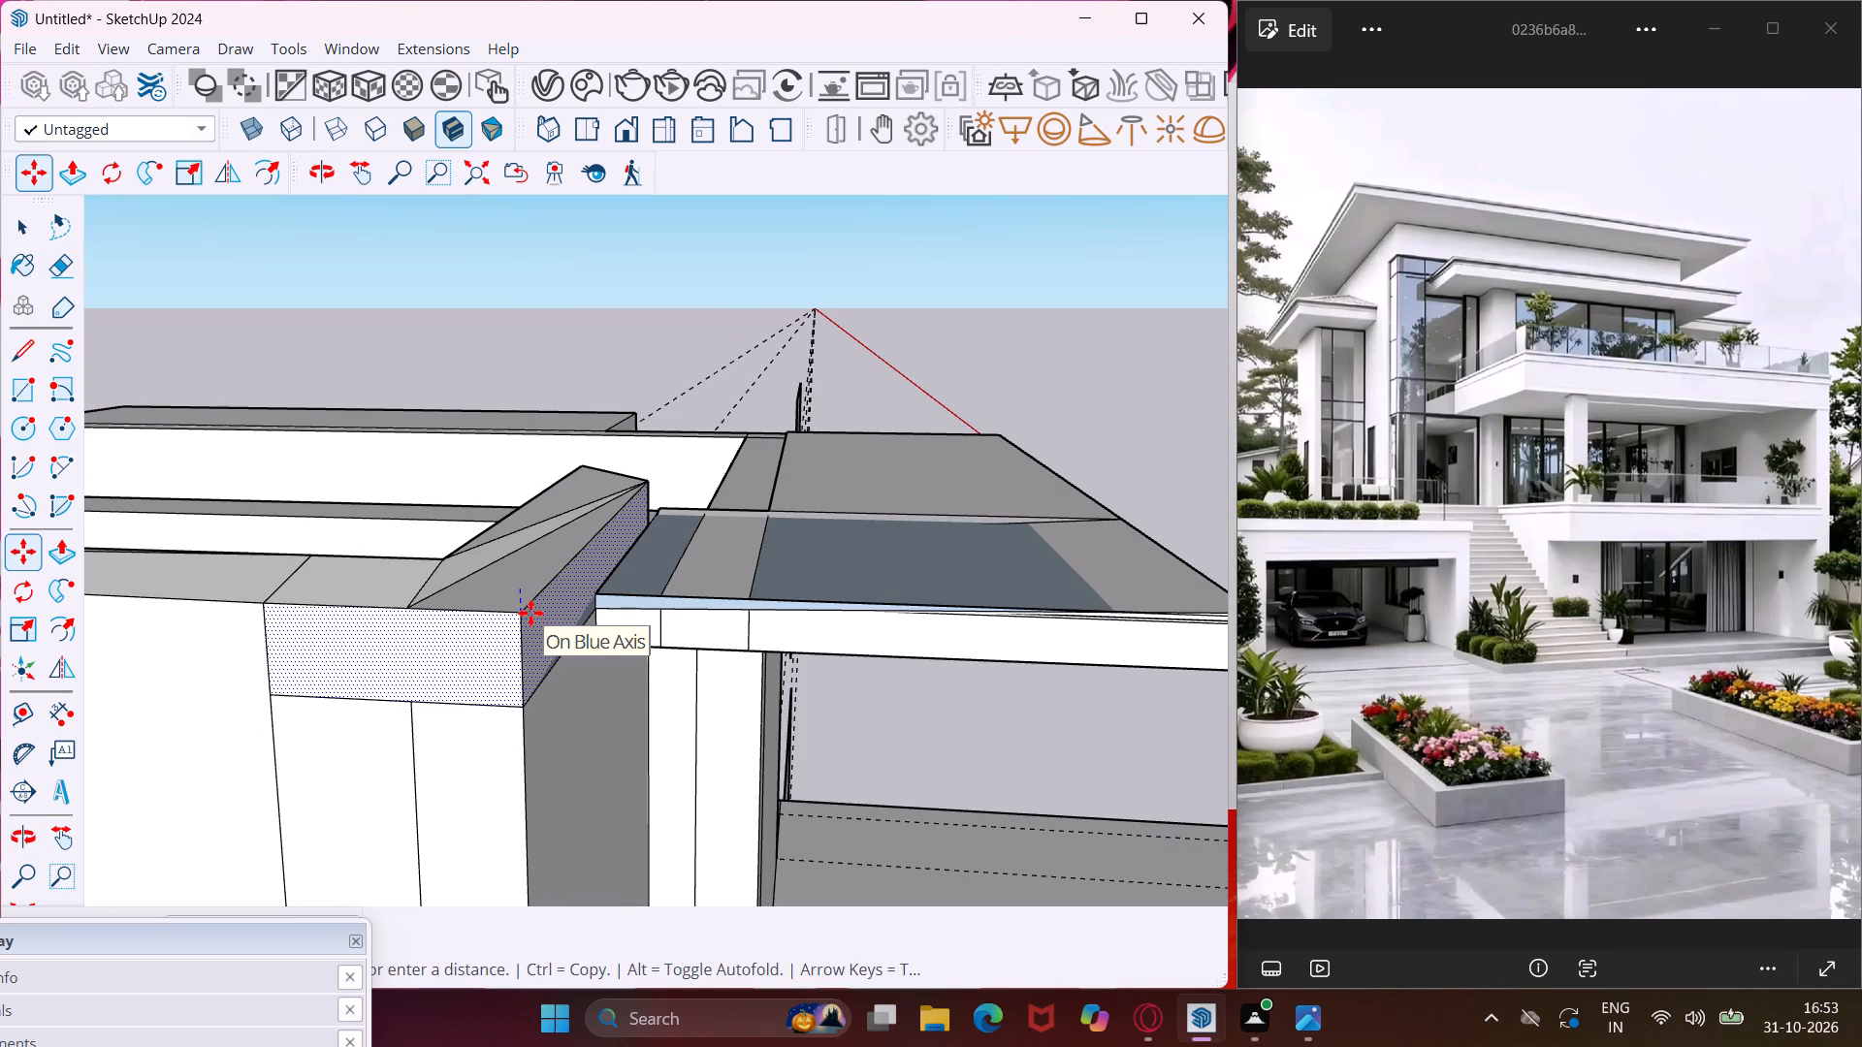
scroll(503, 628, down, 19)
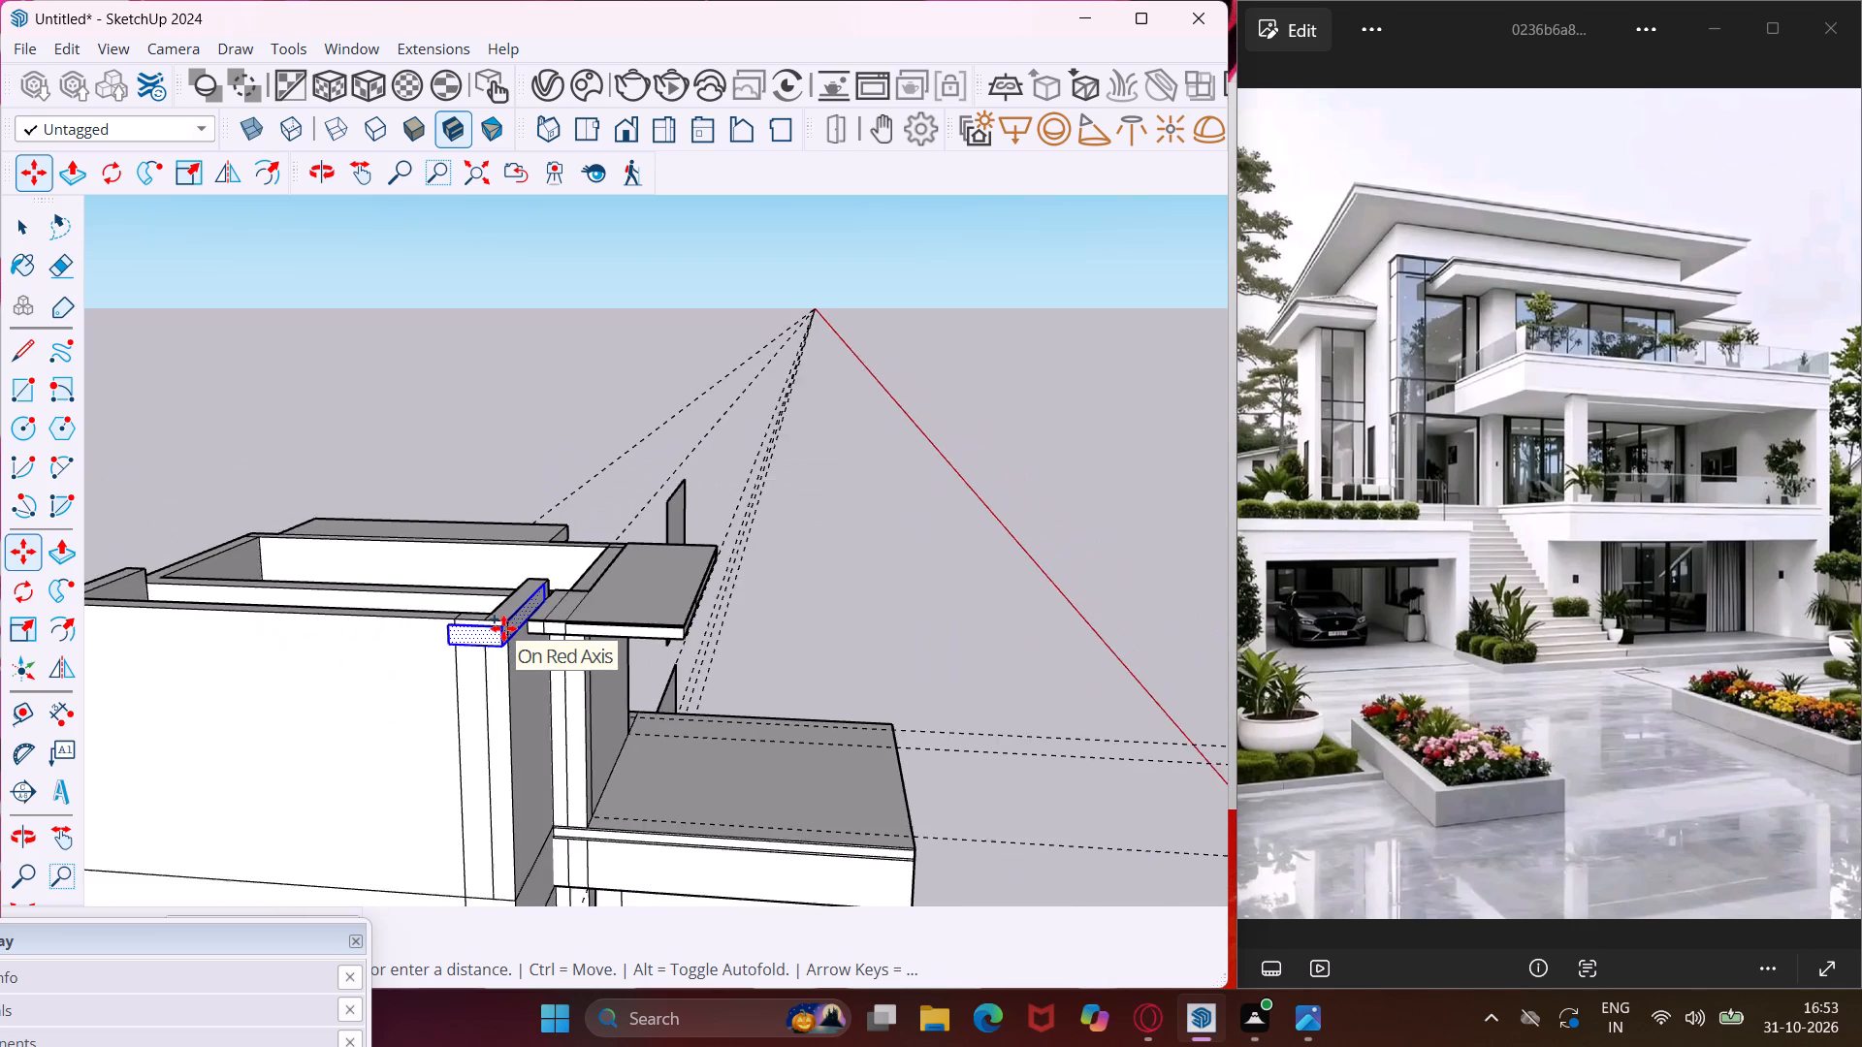
scroll(503, 628, down, 4)
scroll(790, 776, down, 5)
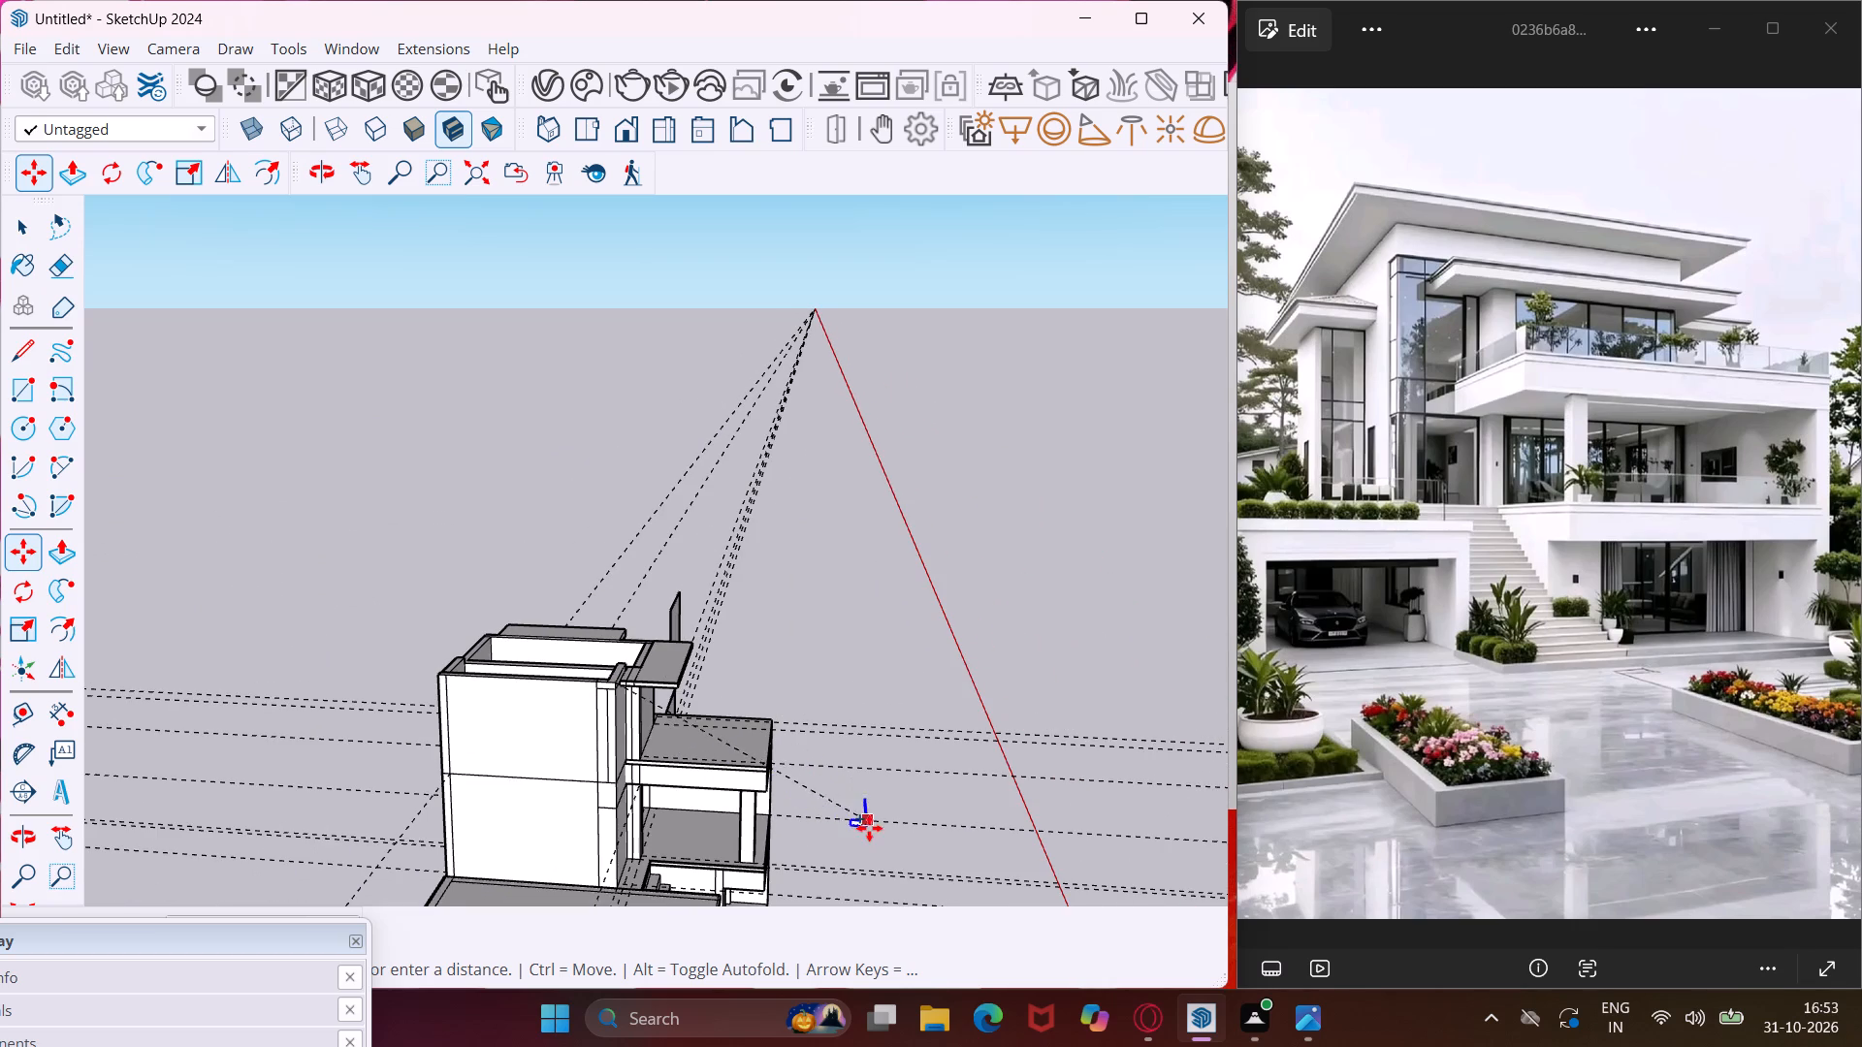
scroll(904, 853, up, 4)
click(905, 853)
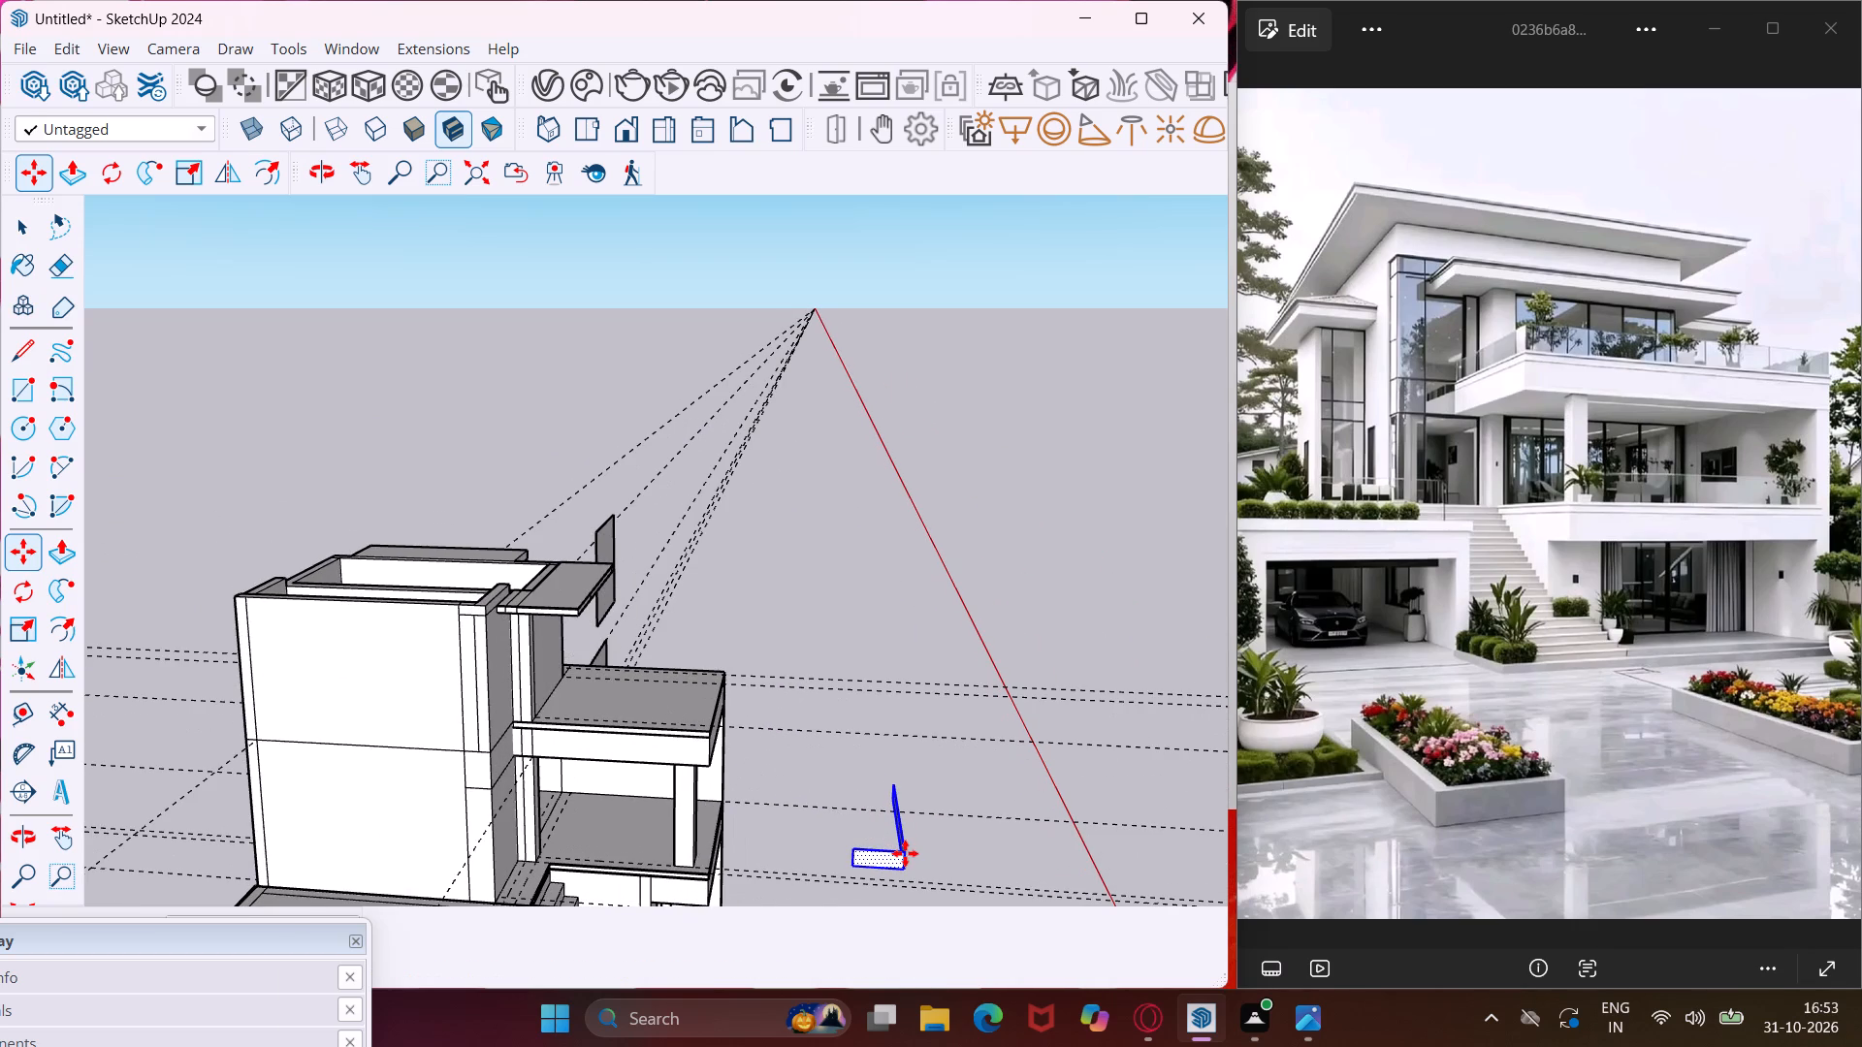
key(Escape)
key(space)
Draw a rectangle covering the top-floor front wall face under the canopy, from its lower inner corner to the opposite upper corner.
scroll(598, 559, up, 4)
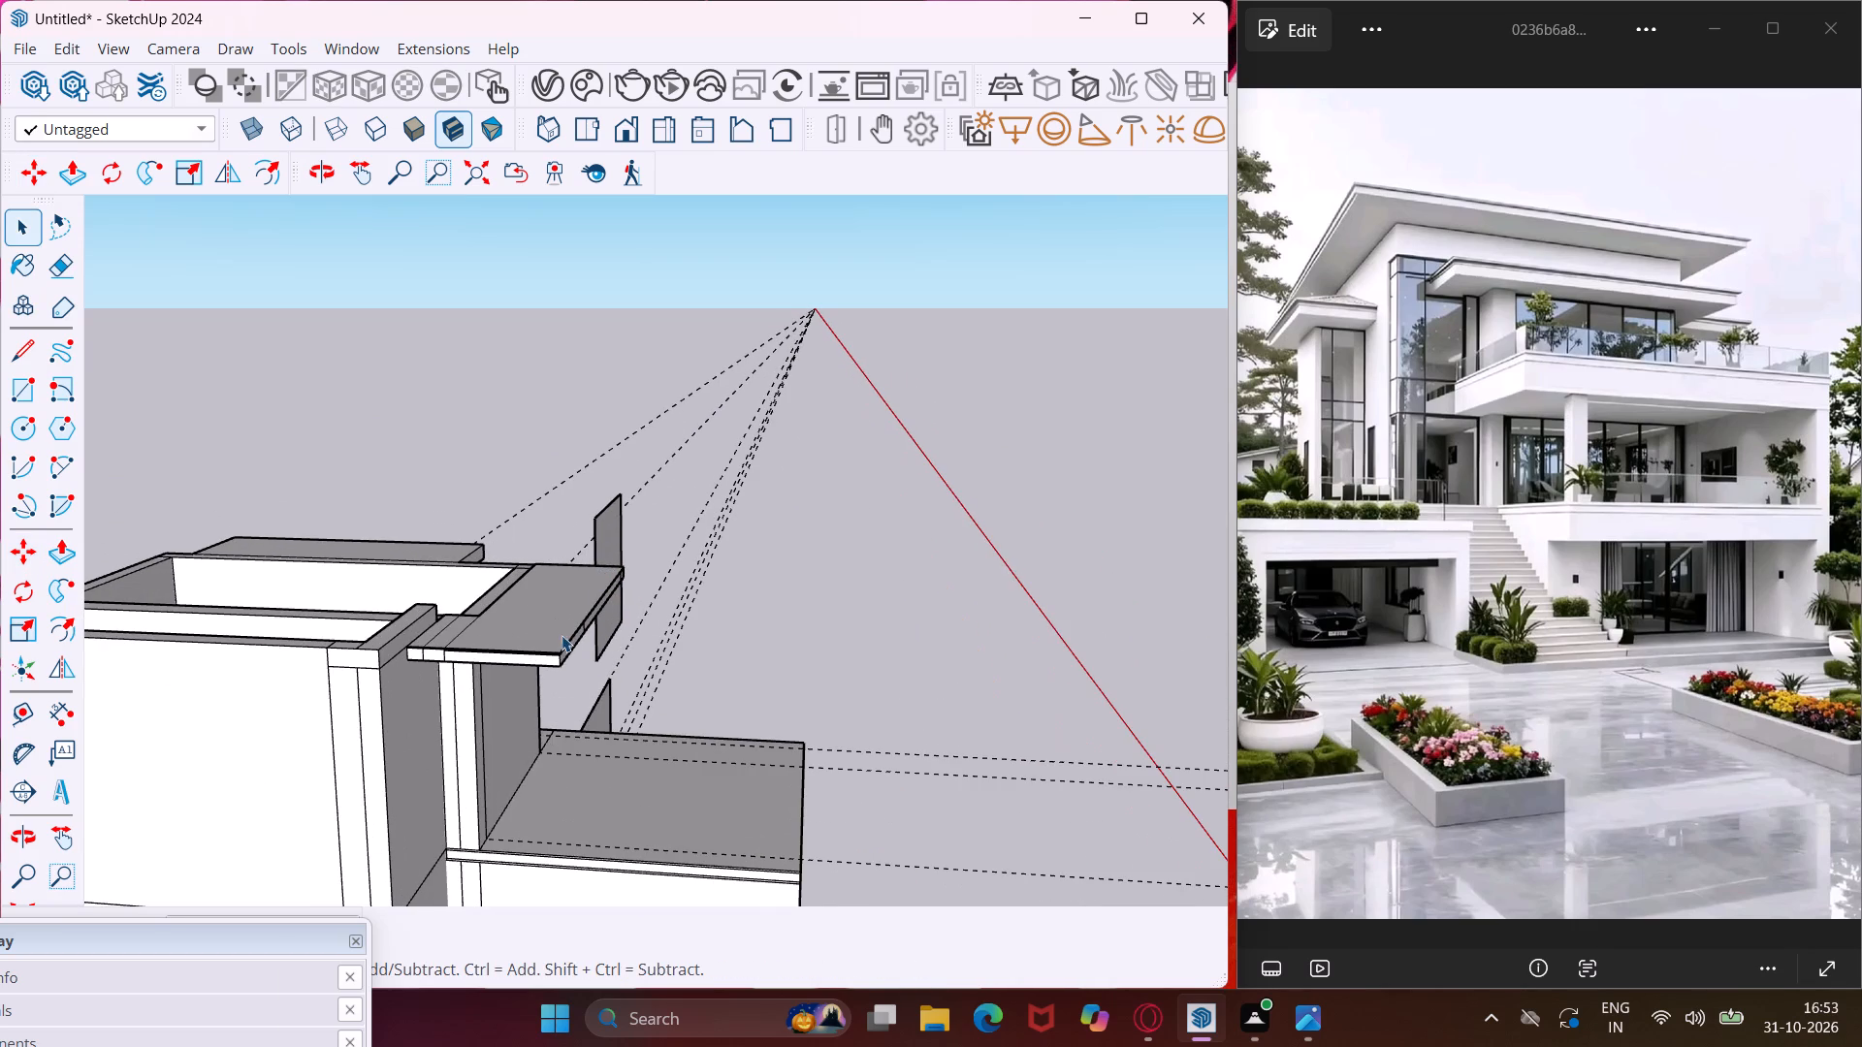
middle_drag(409, 653, 451, 711)
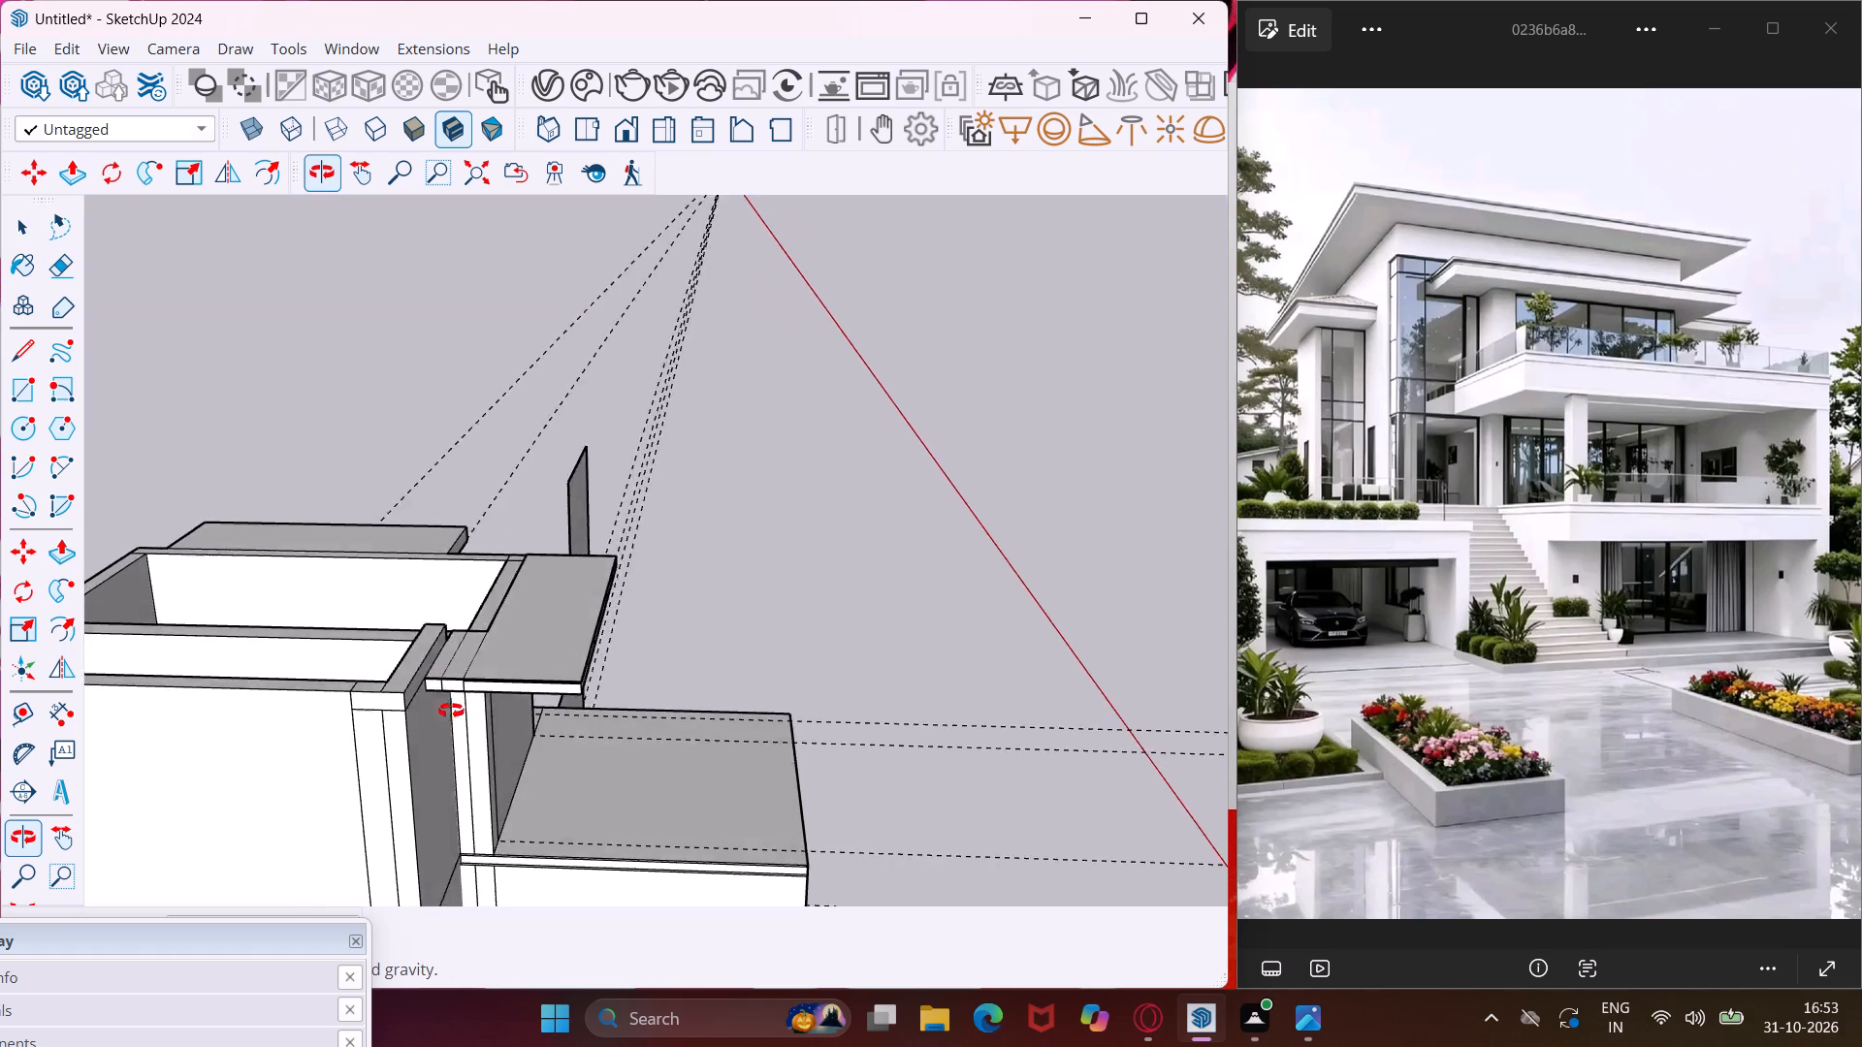
middle_drag(451, 711, 1272, 773)
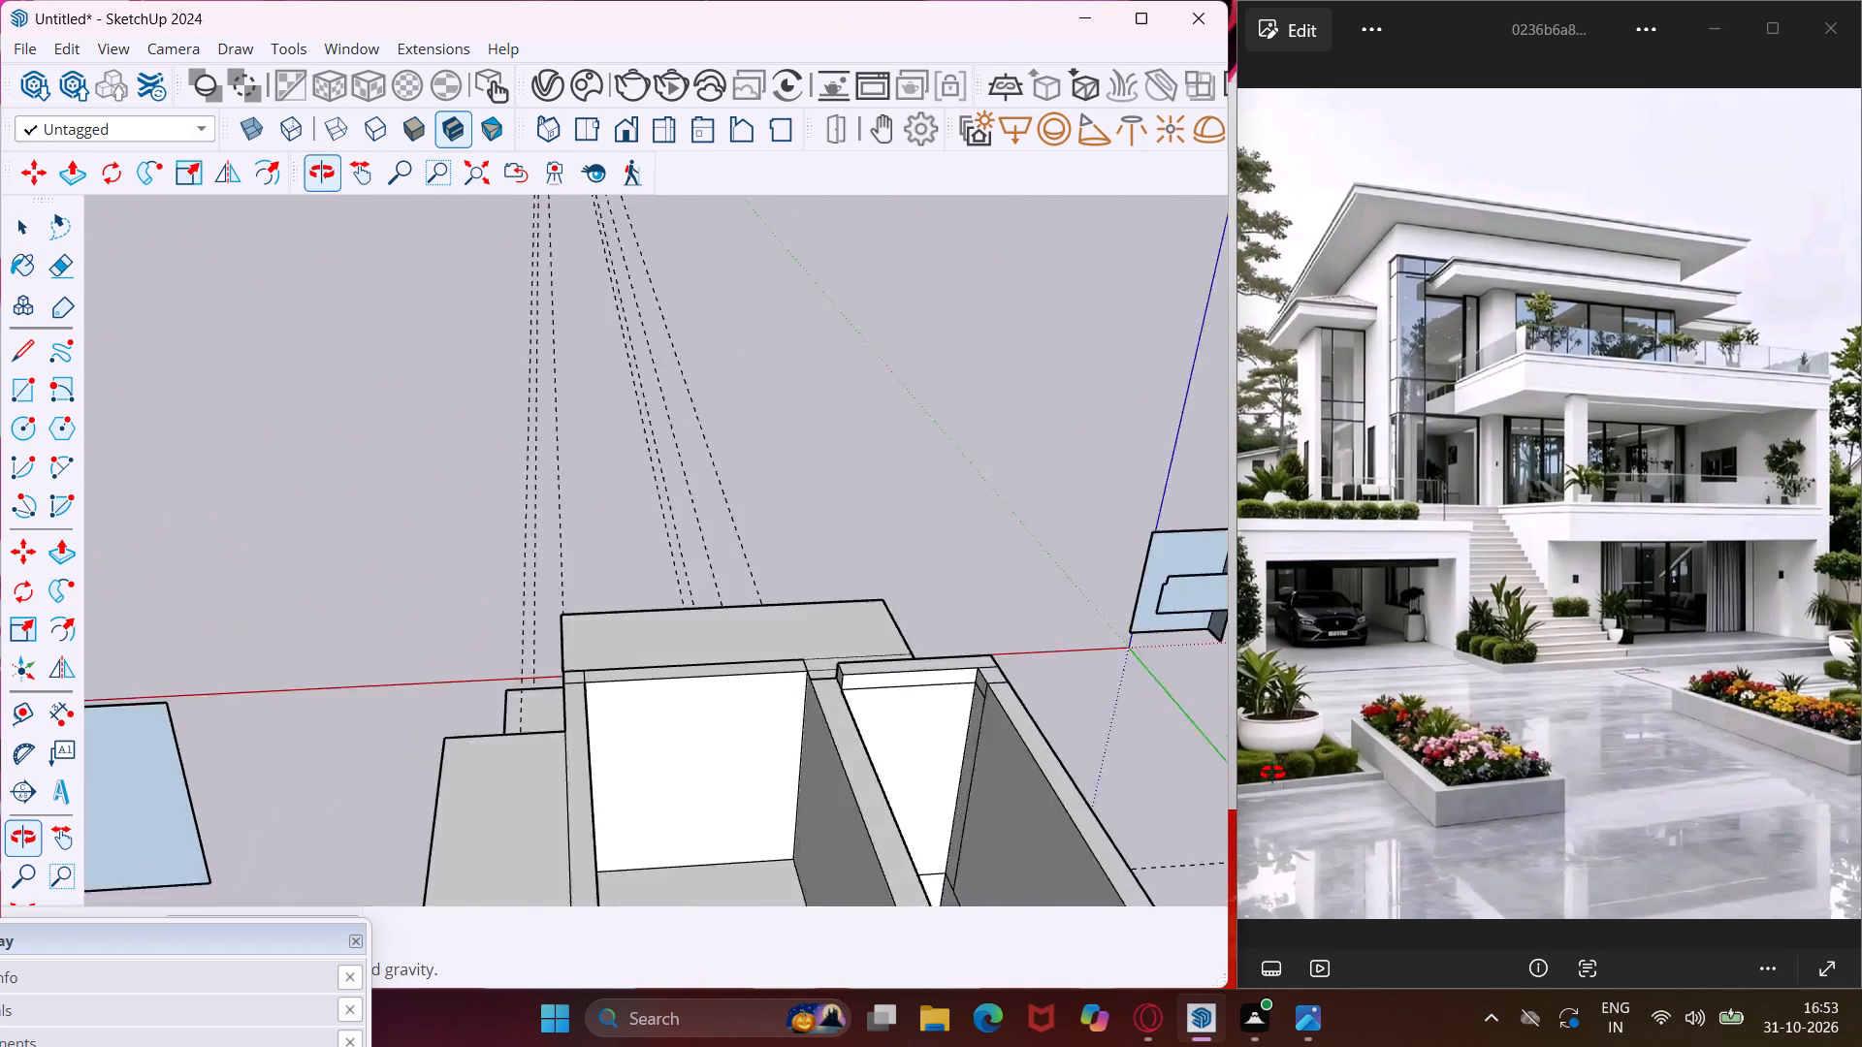
middle_drag(1272, 773, 1787, 785)
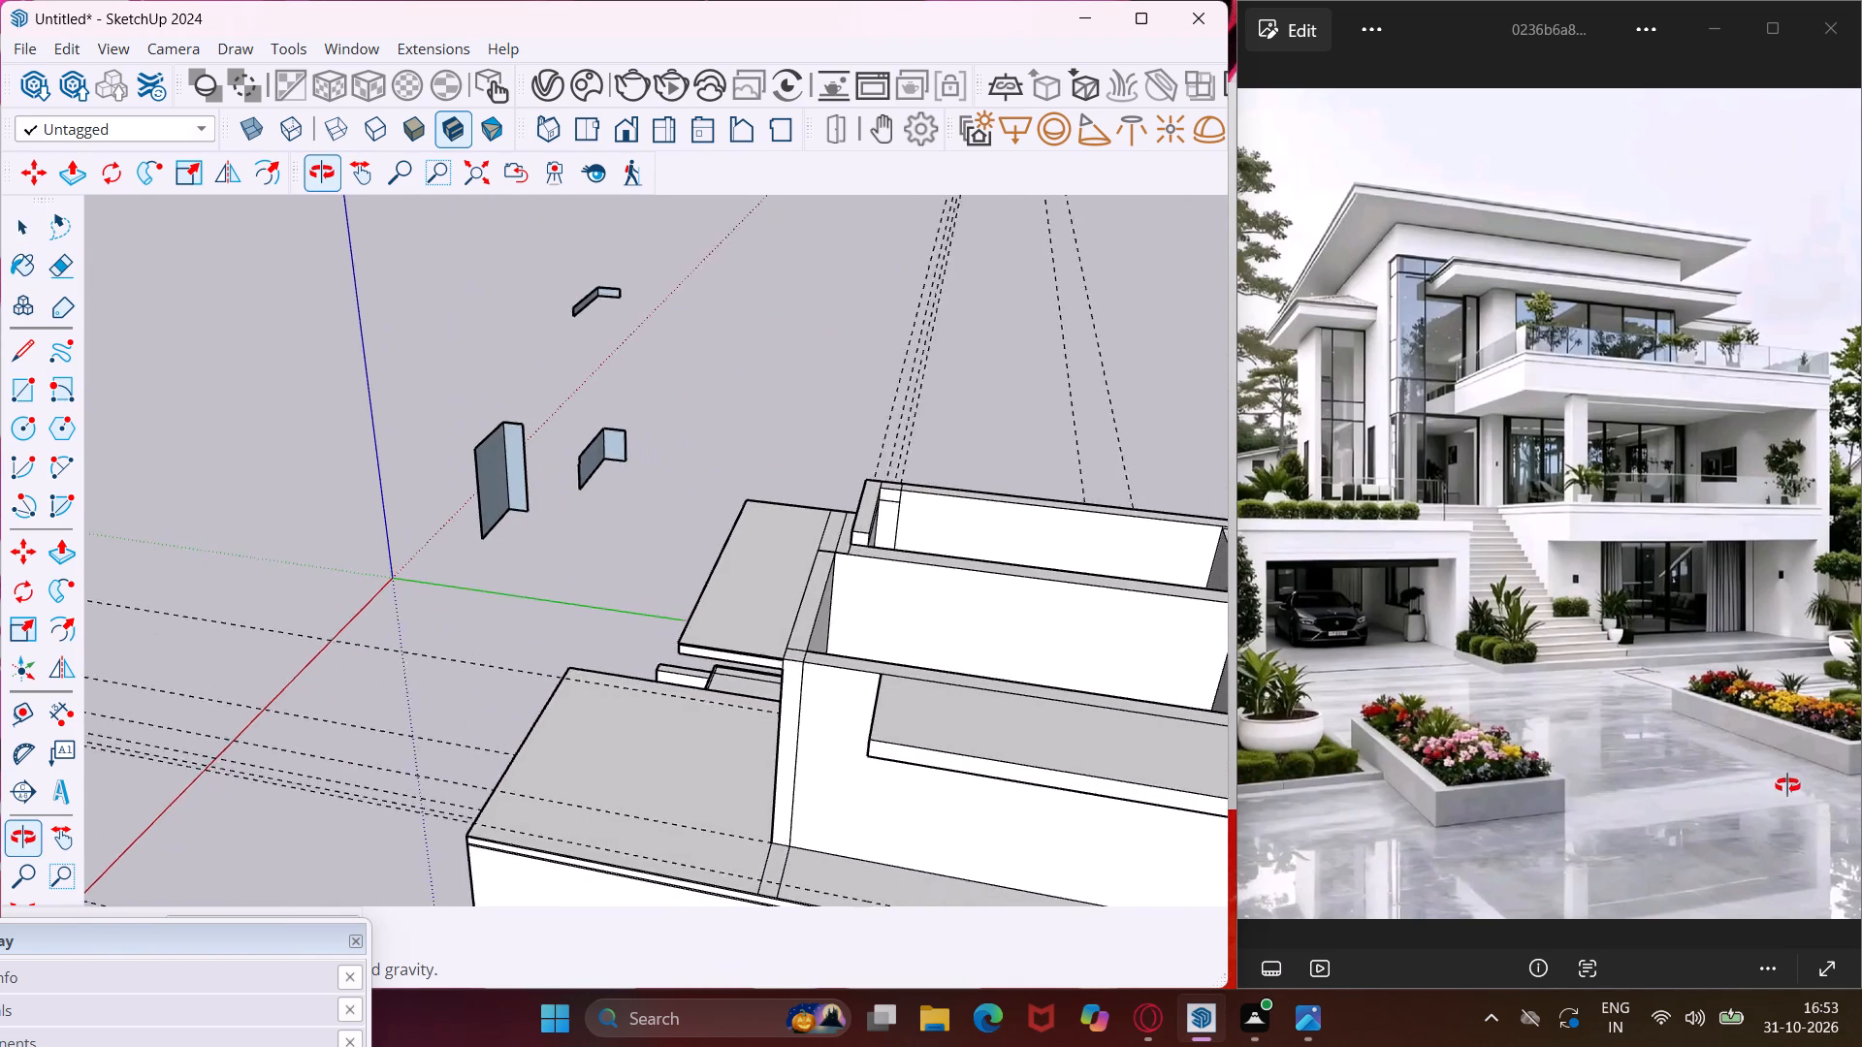
middle_drag(1787, 785, 1789, 785)
scroll(825, 583, up, 4)
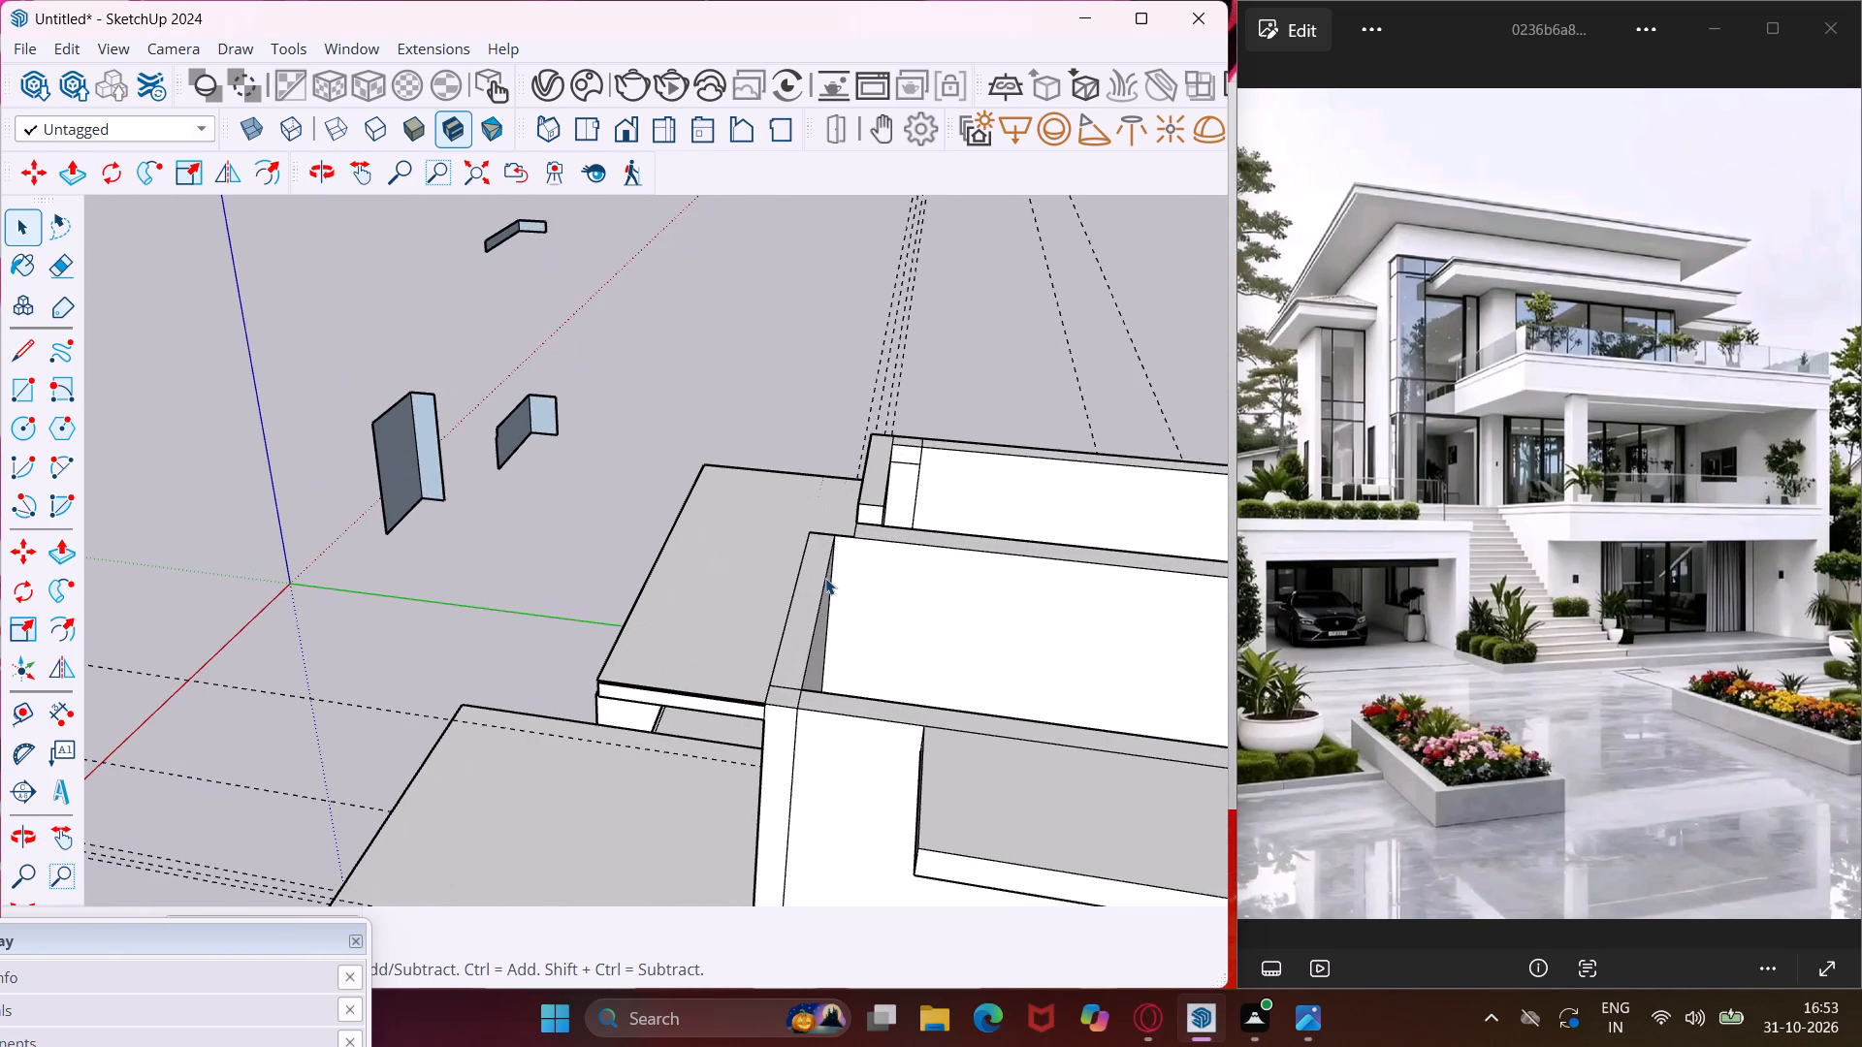
scroll(686, 605, down, 11)
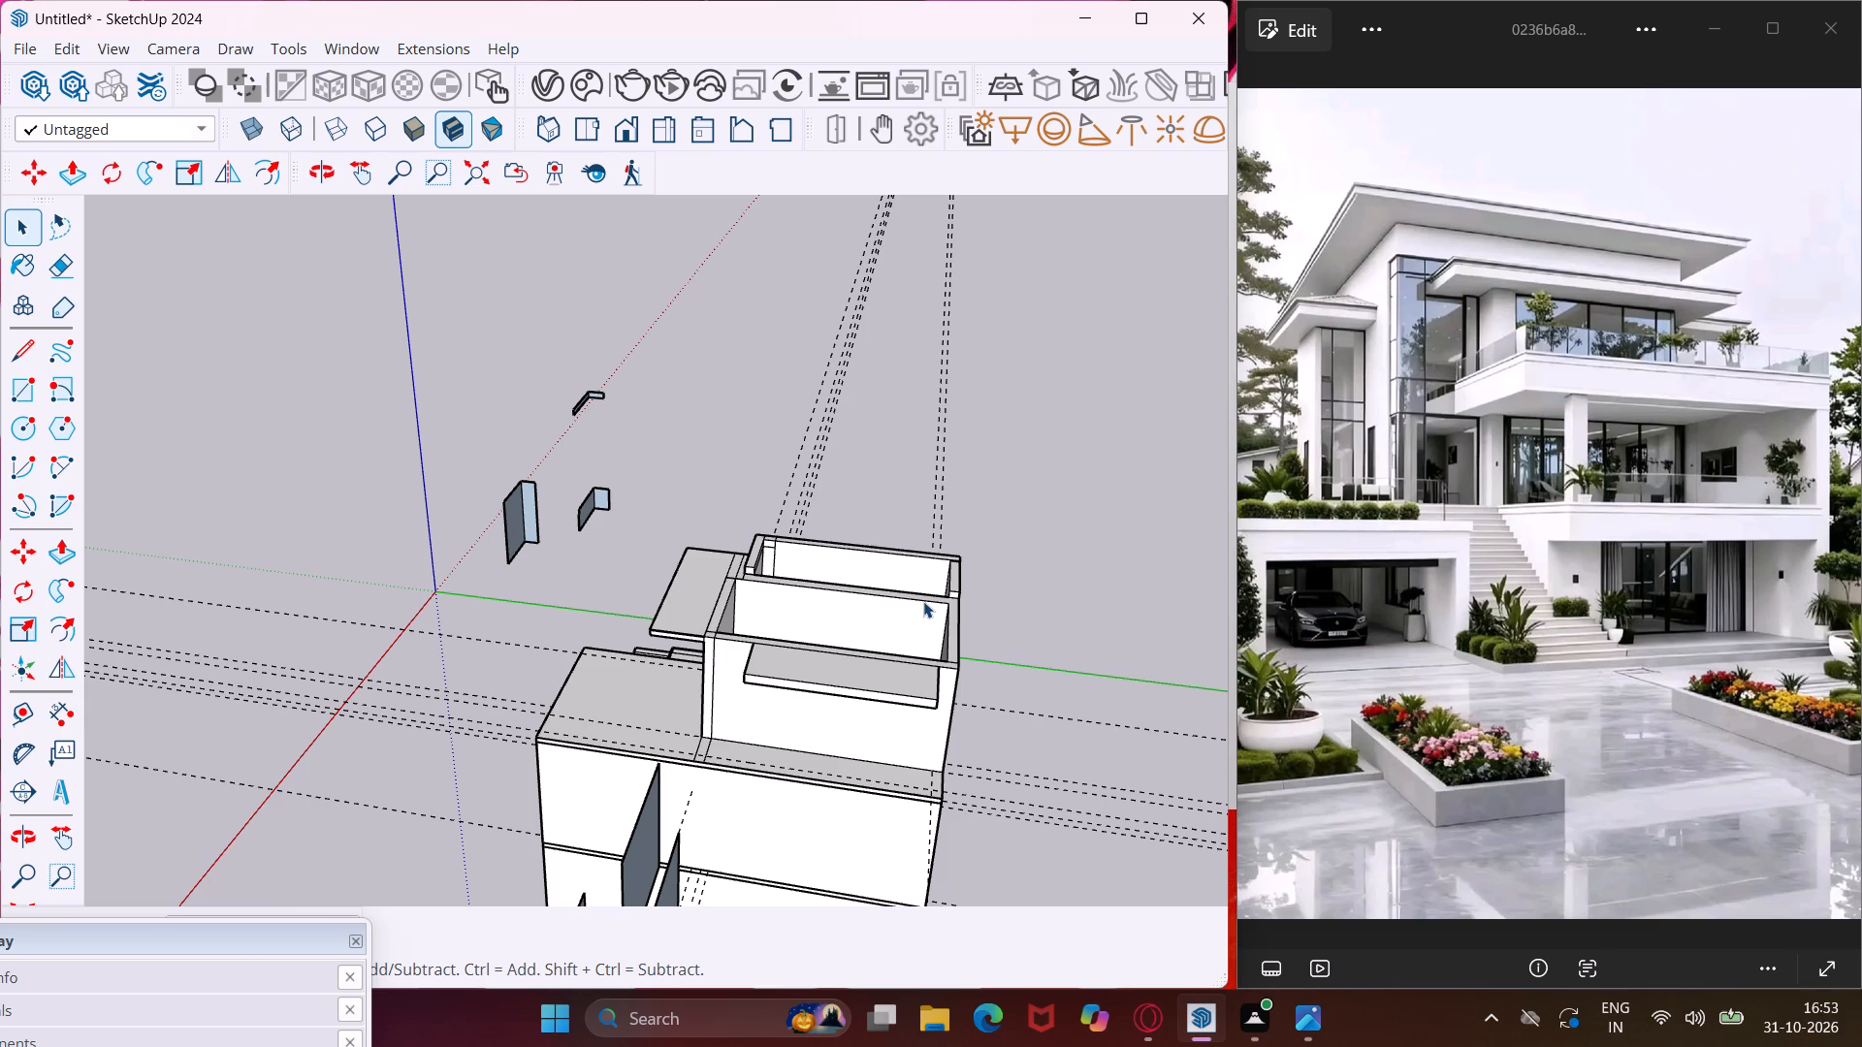
scroll(736, 590, up, 4)
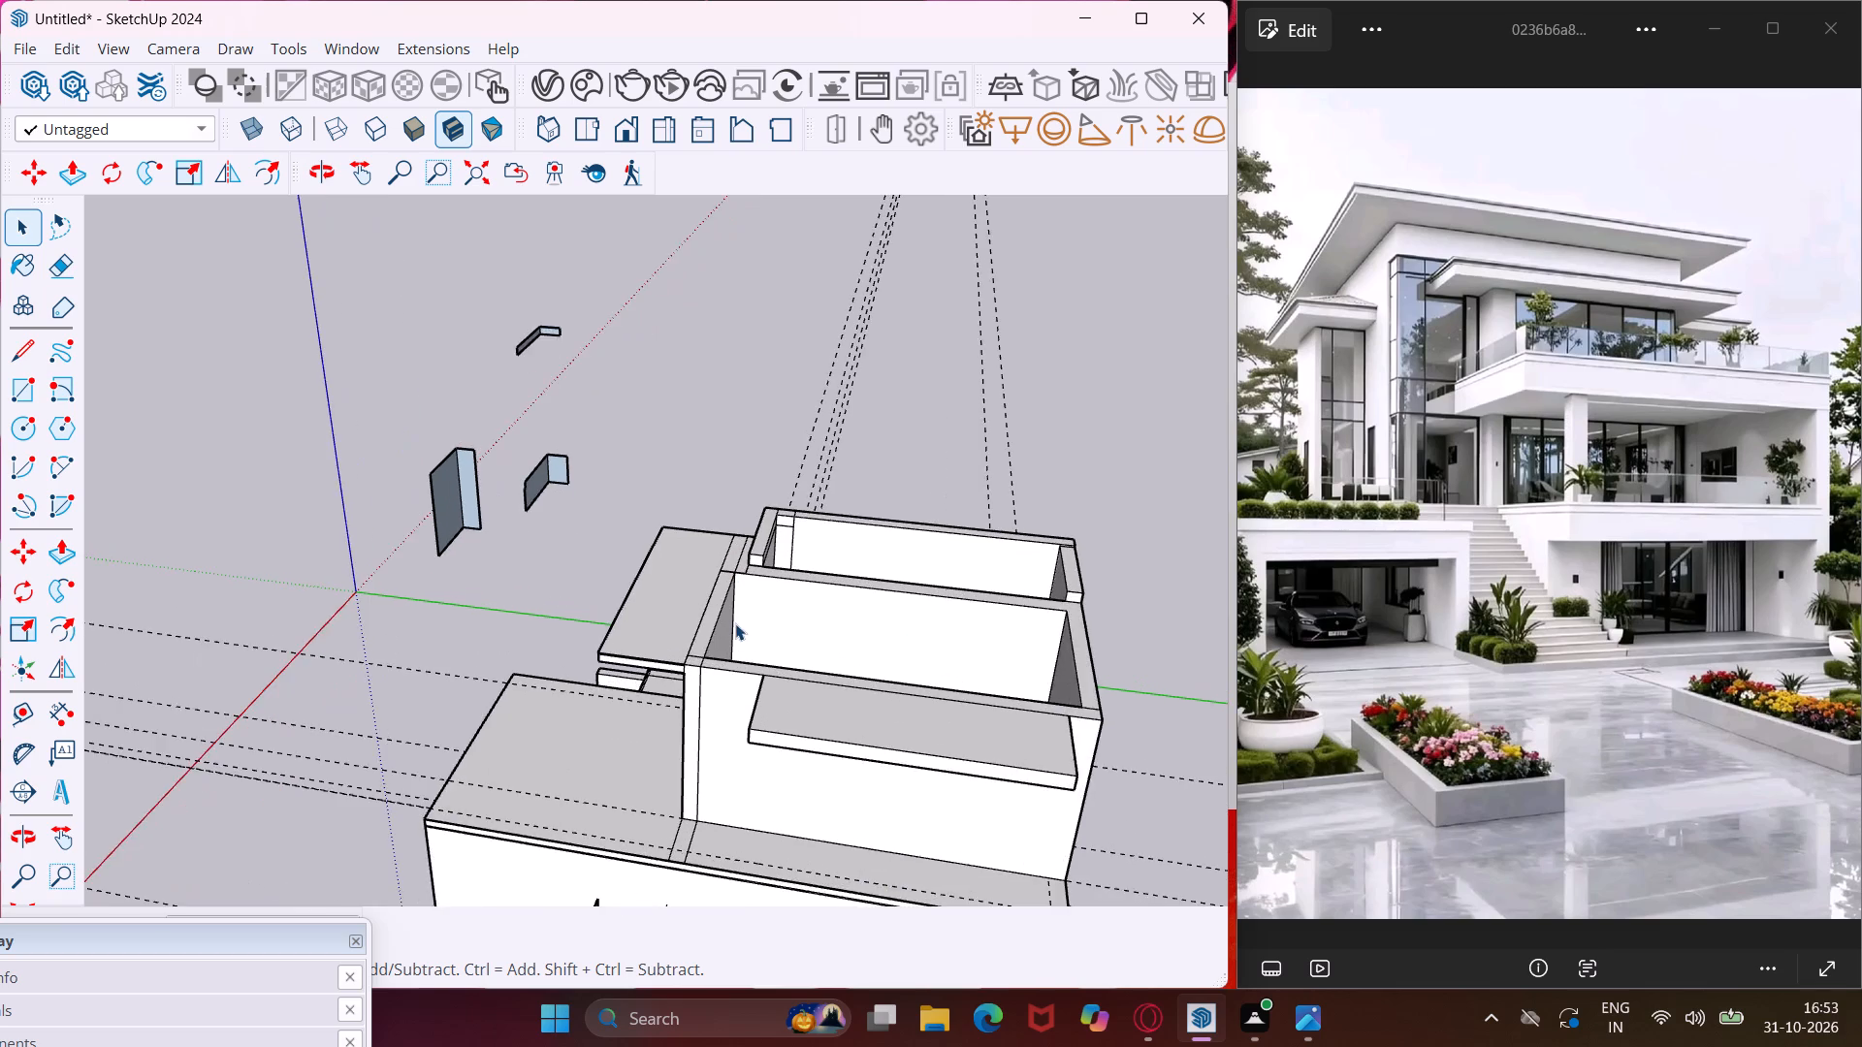
scroll(735, 623, up, 3)
middle_drag(722, 650, 573, 725)
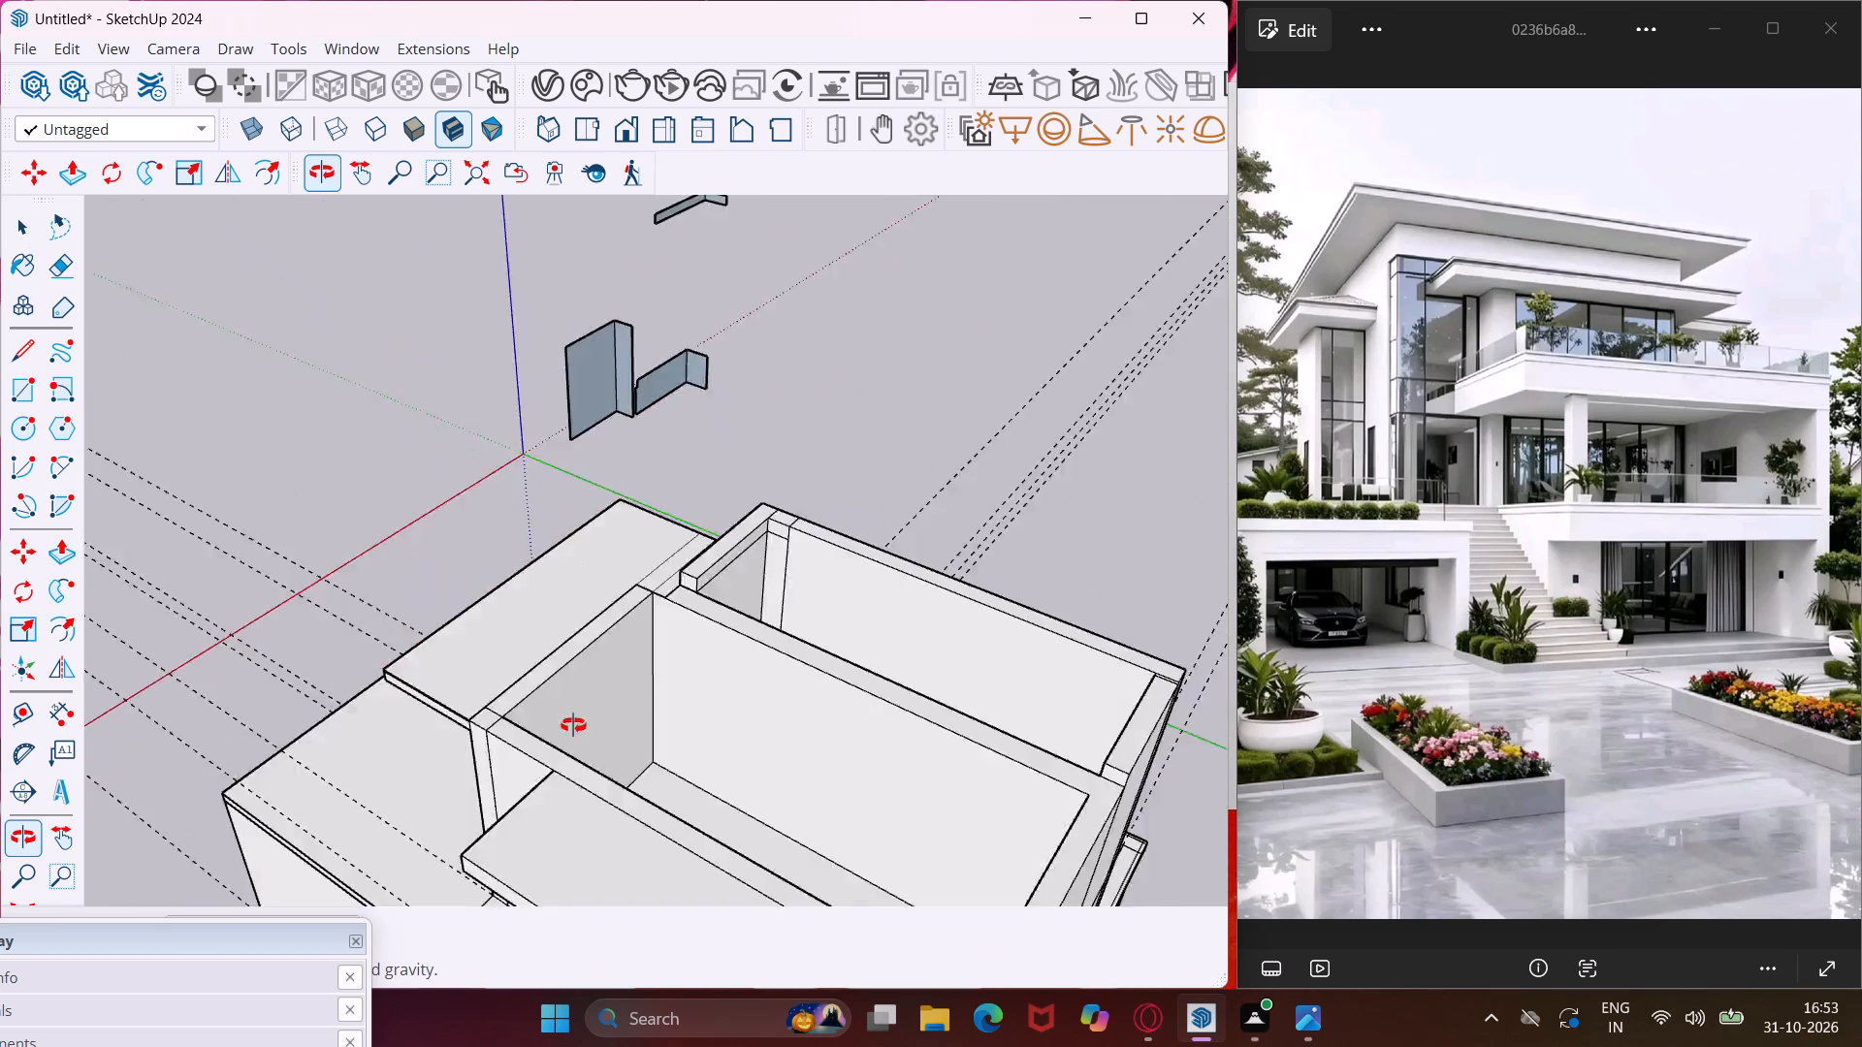
middle_drag(573, 725, 1406, 559)
scroll(952, 593, up, 4)
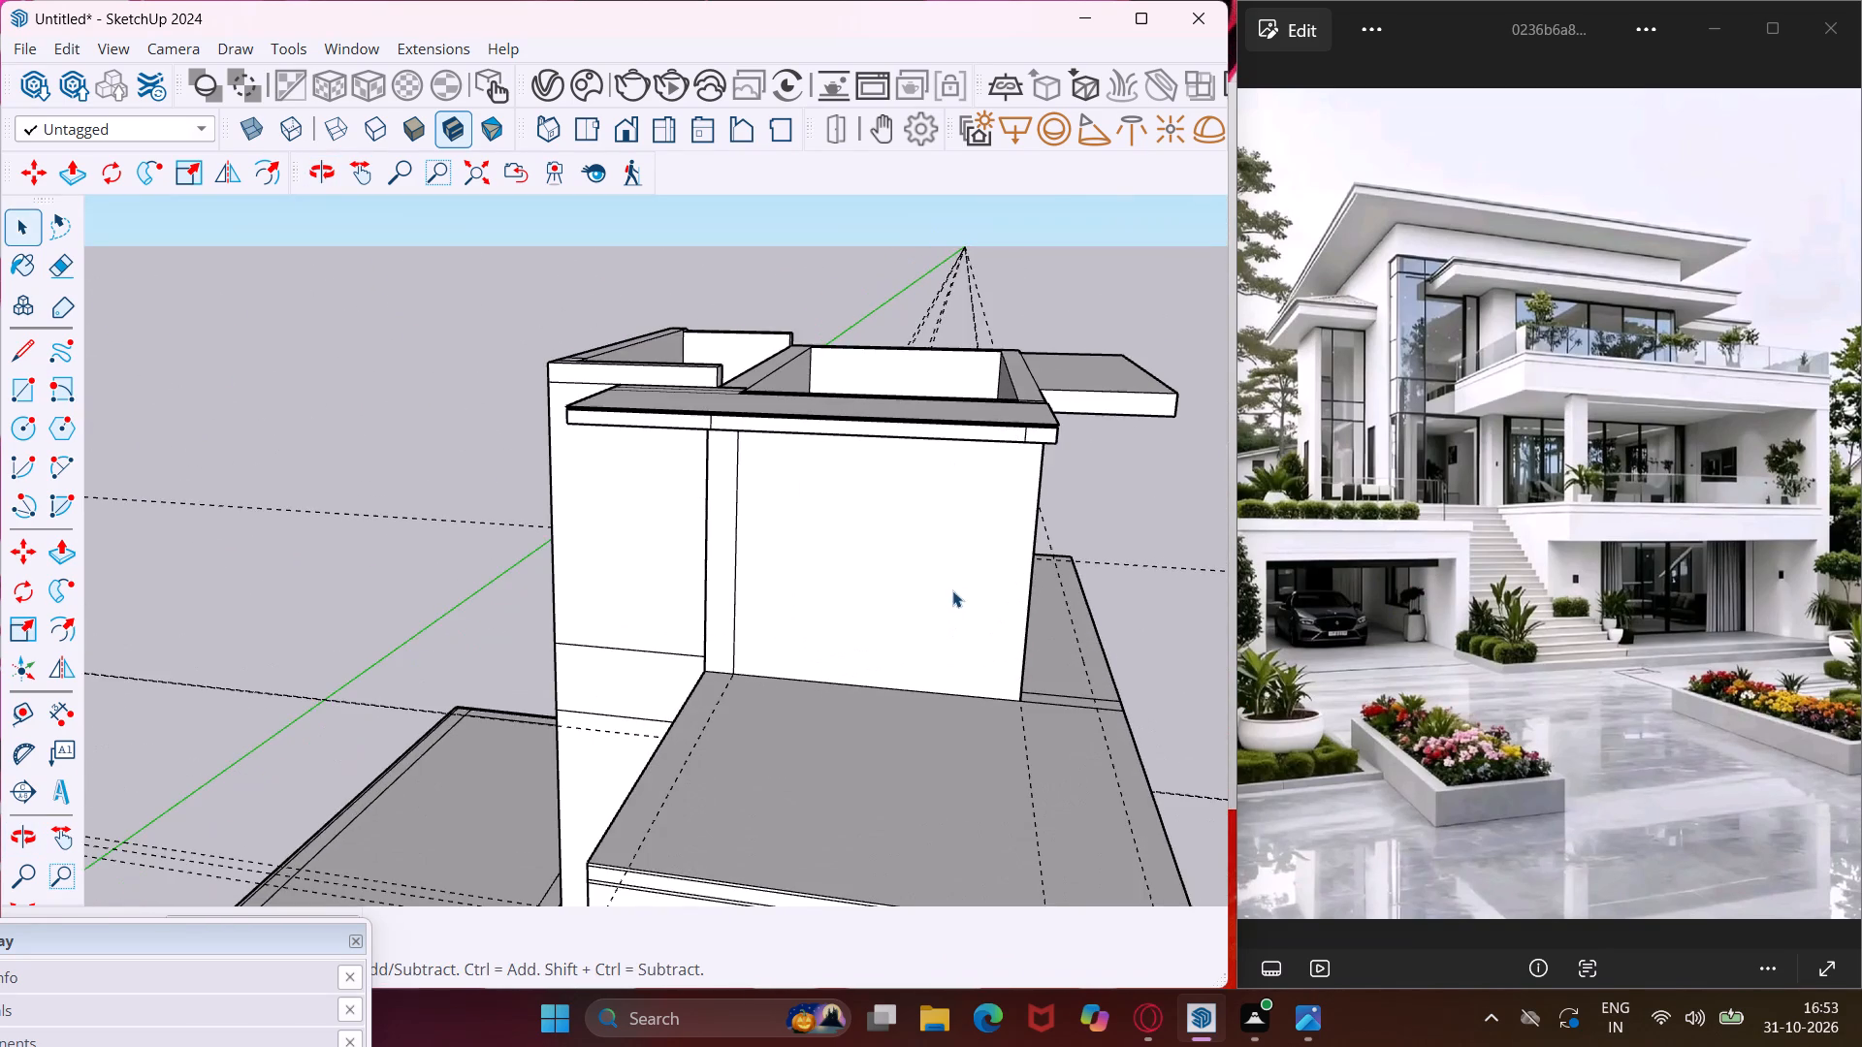
middle_drag(952, 590, 981, 479)
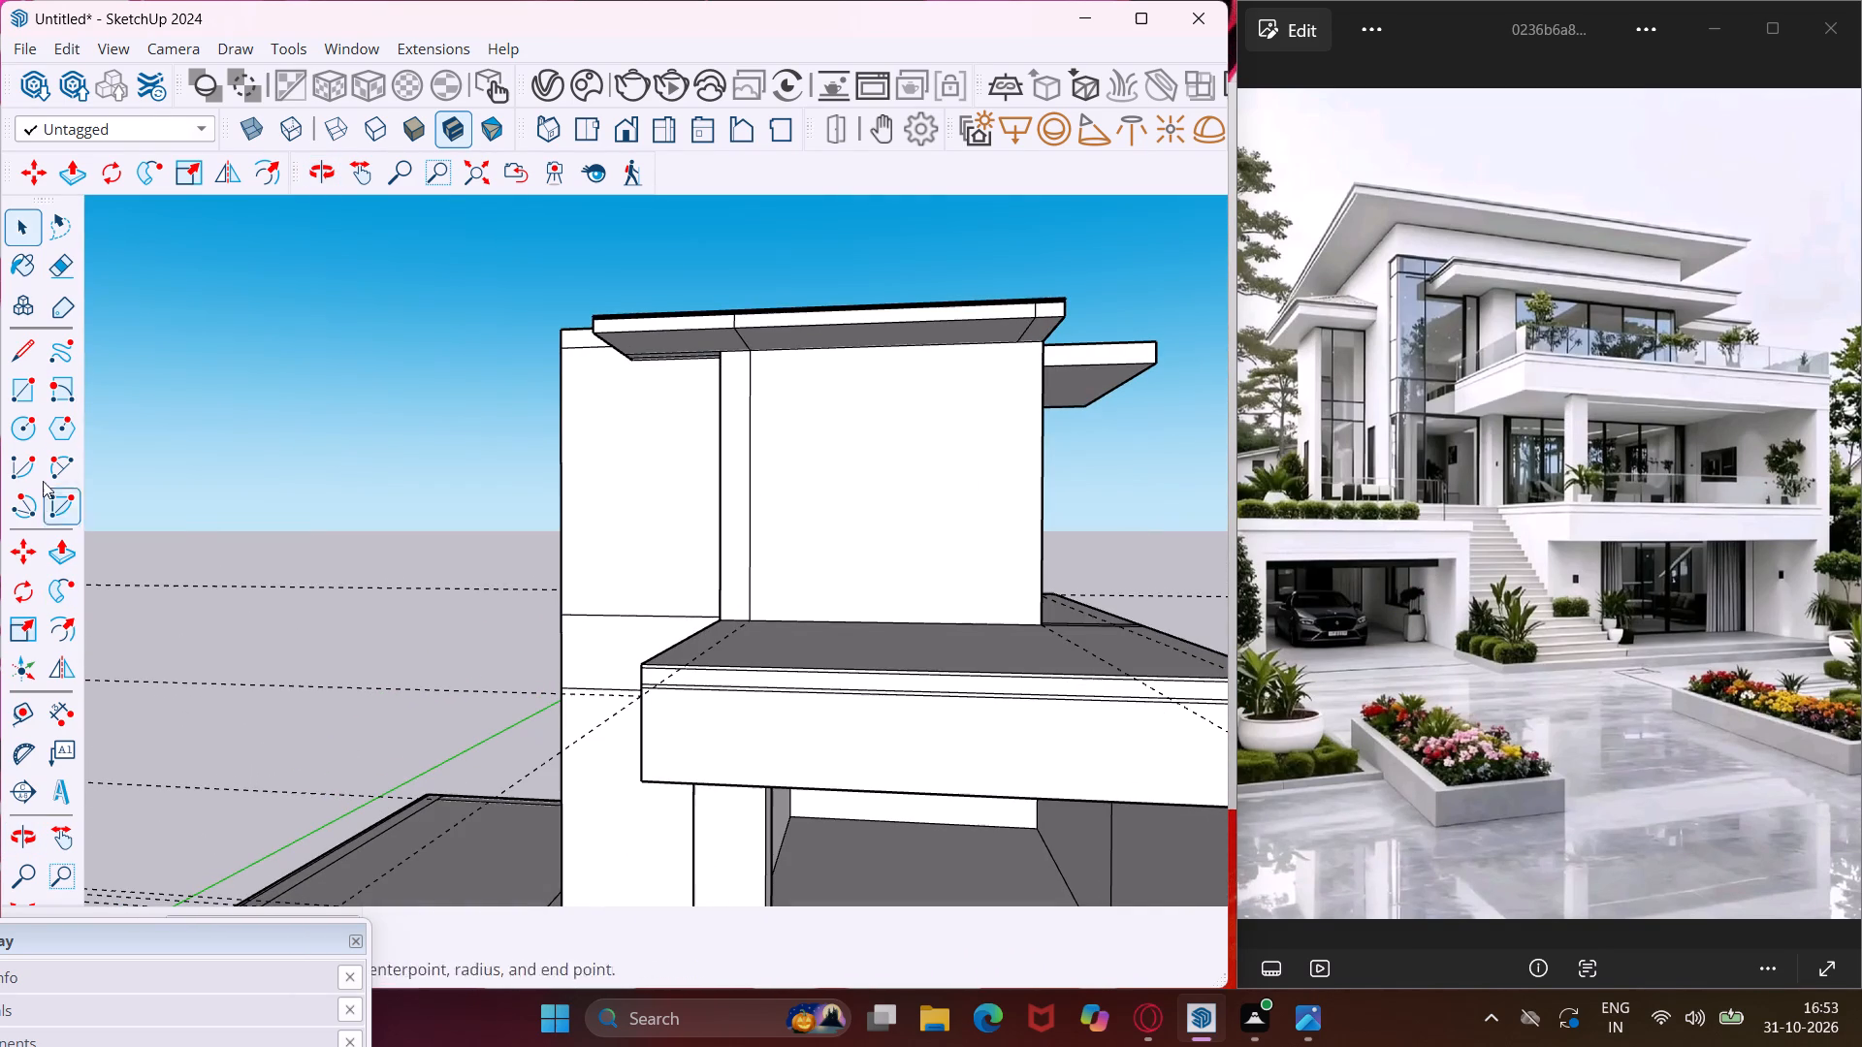
click(27, 406)
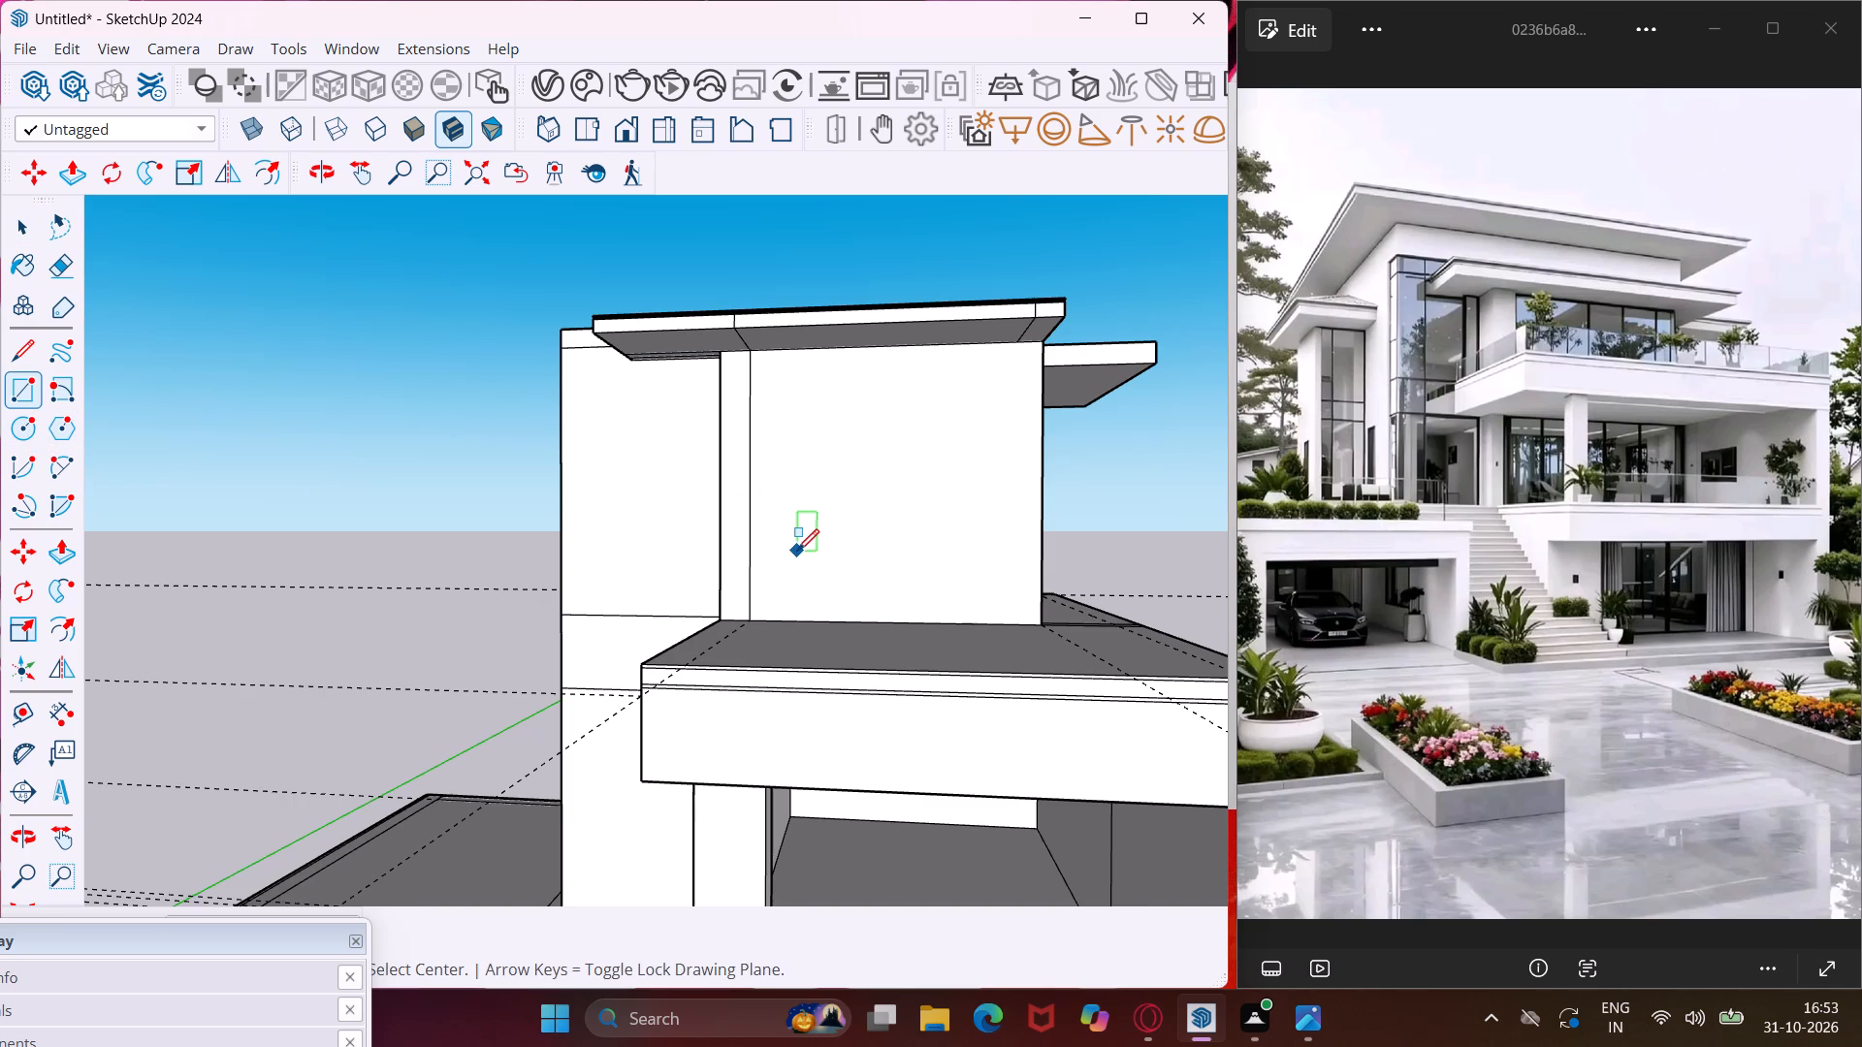
click(750, 619)
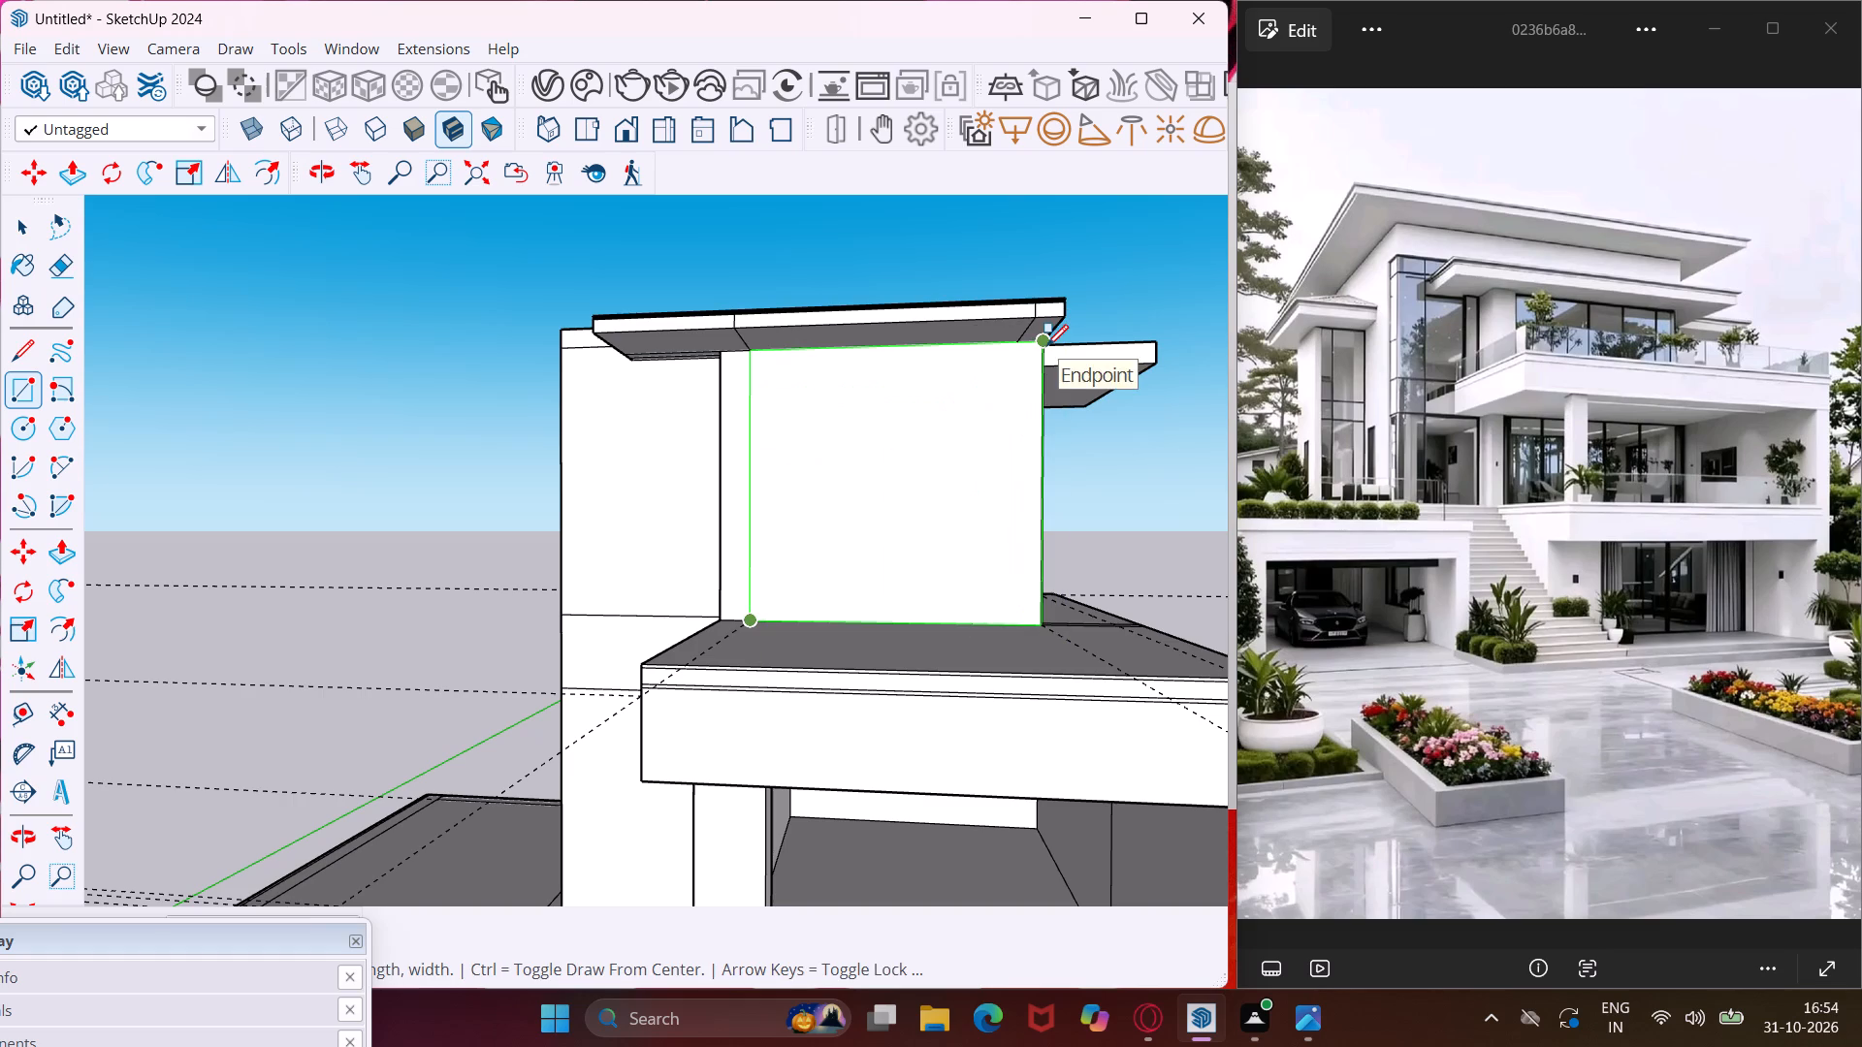
scroll(1039, 343, up, 9)
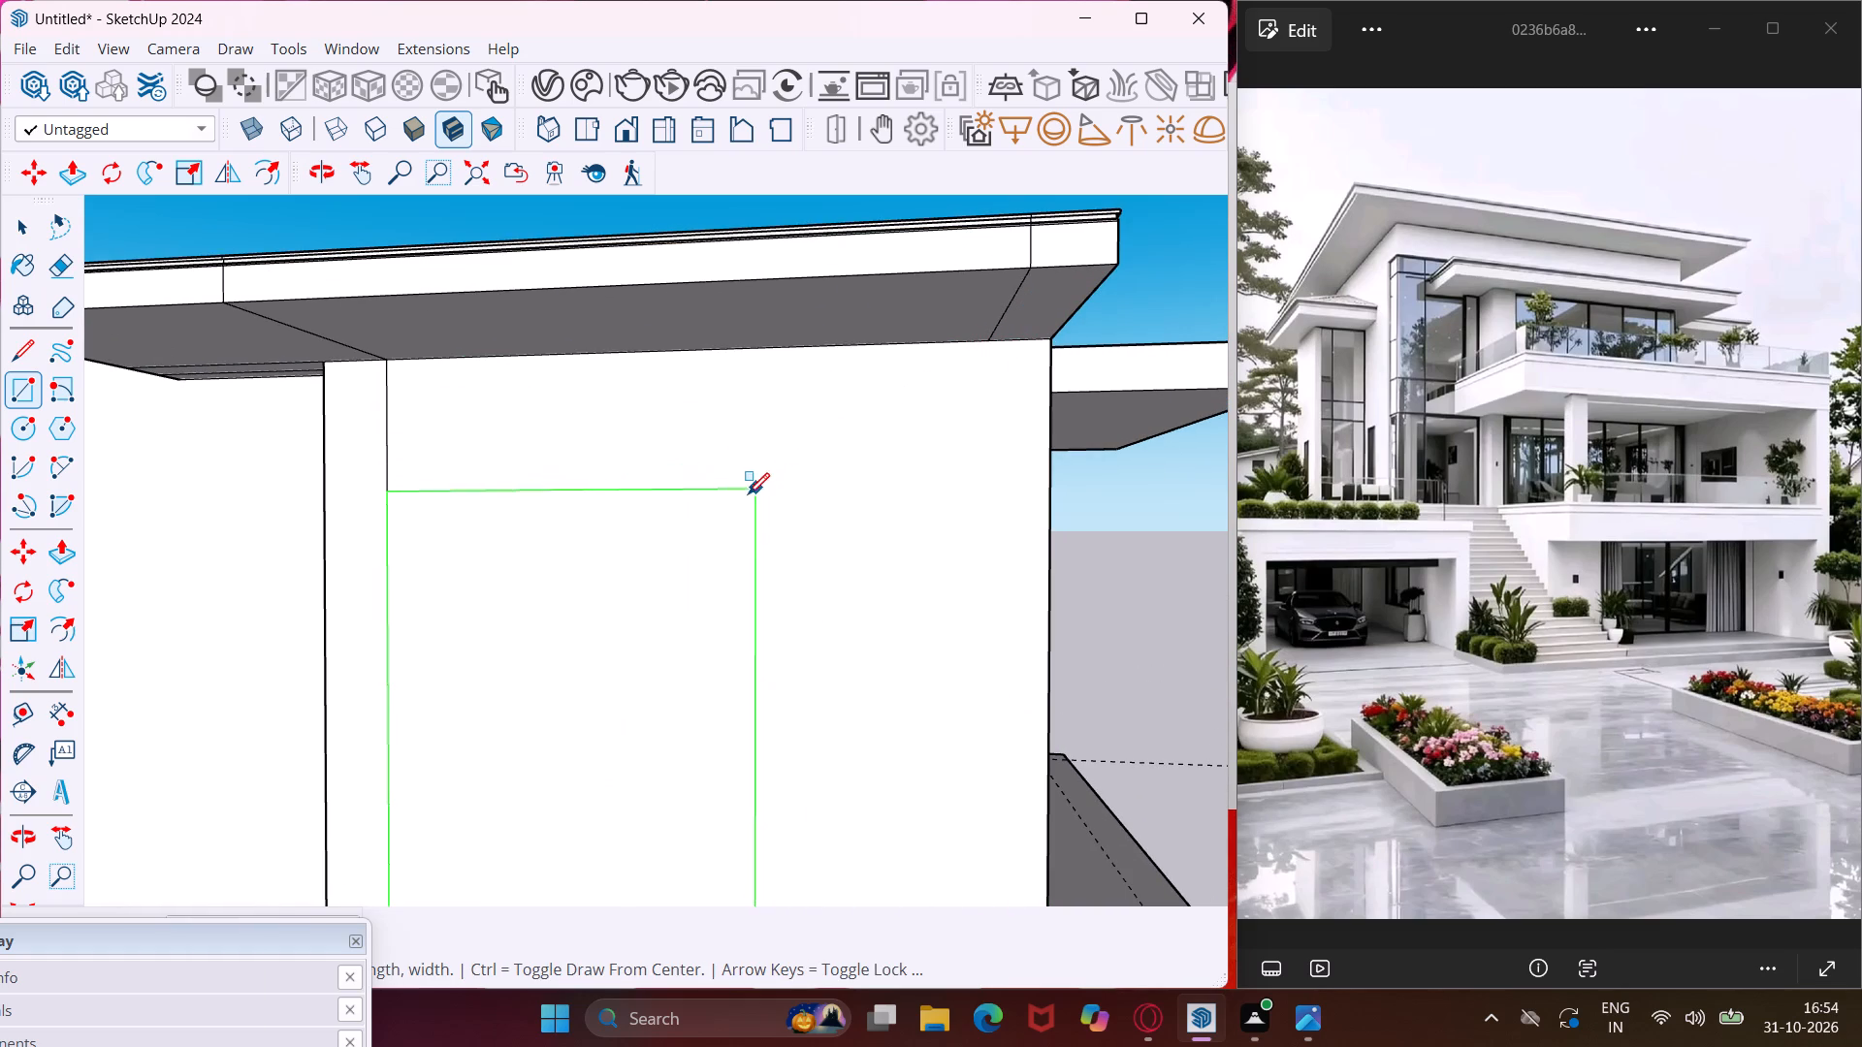
scroll(748, 494, down, 4)
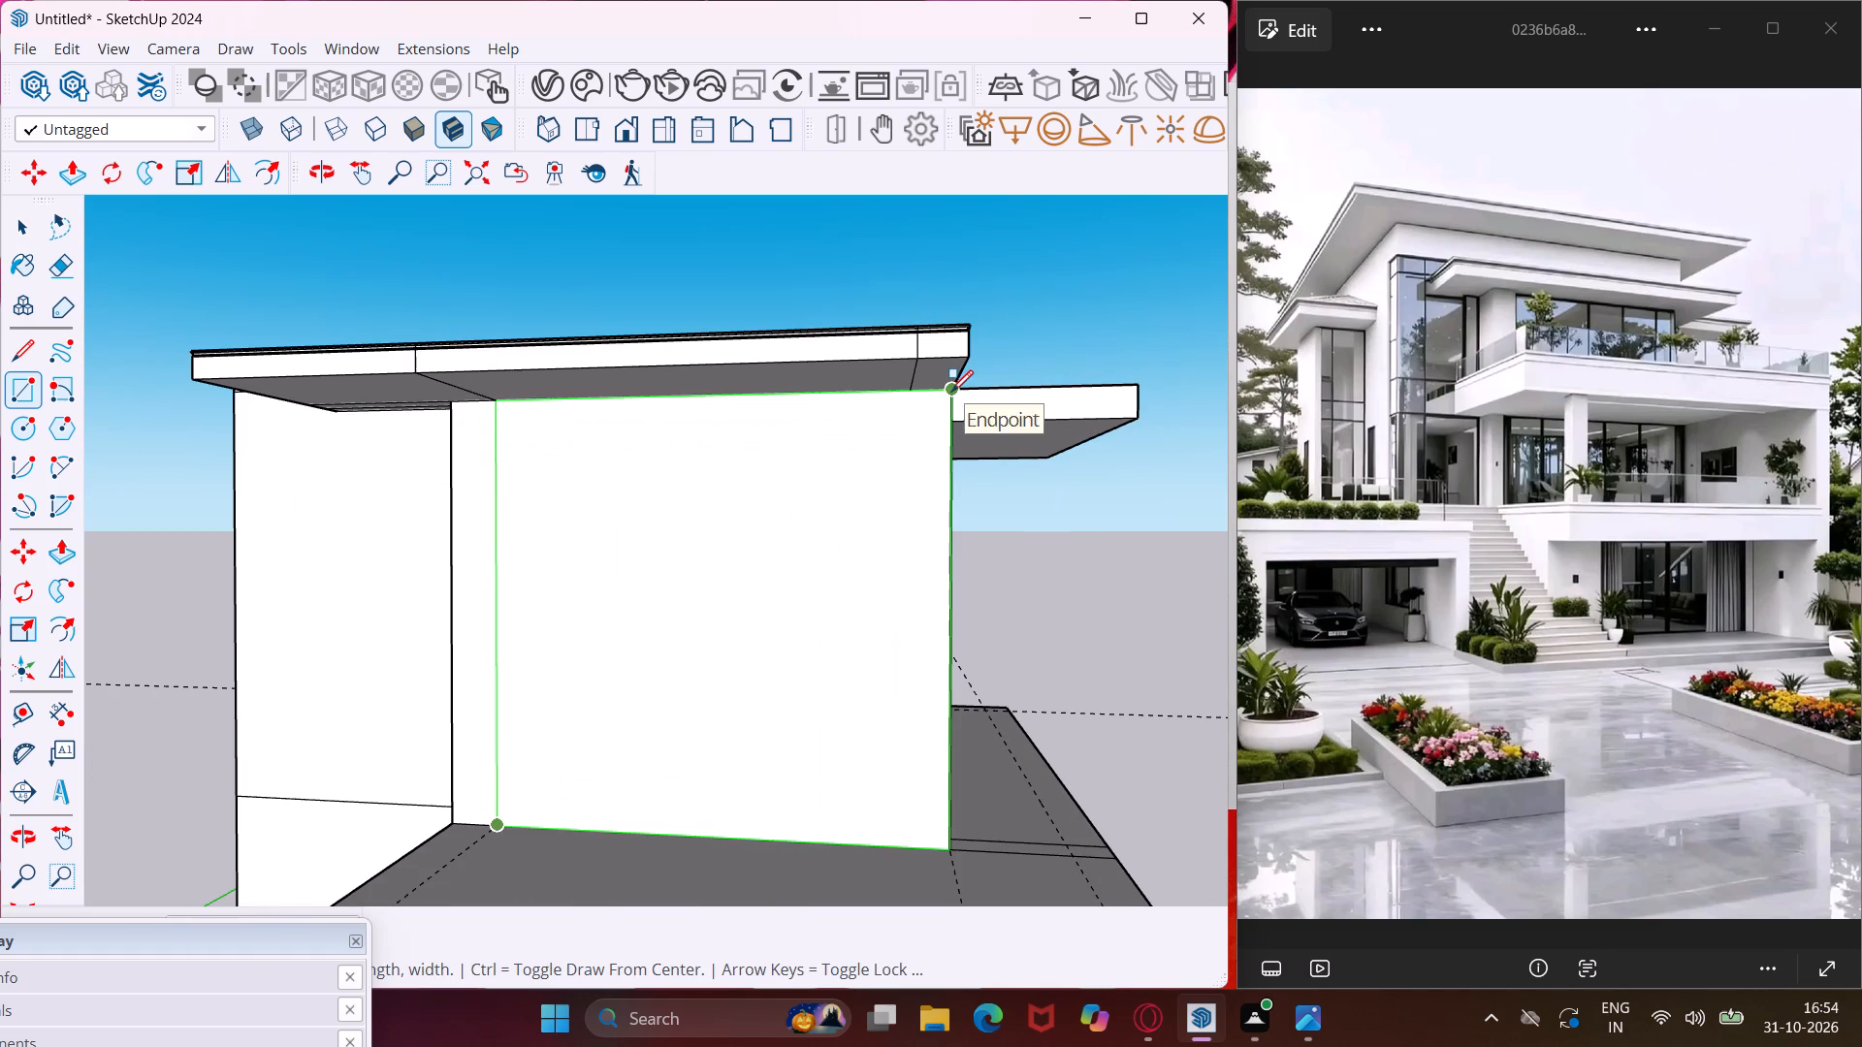
click(951, 392)
key(Escape)
key(space)
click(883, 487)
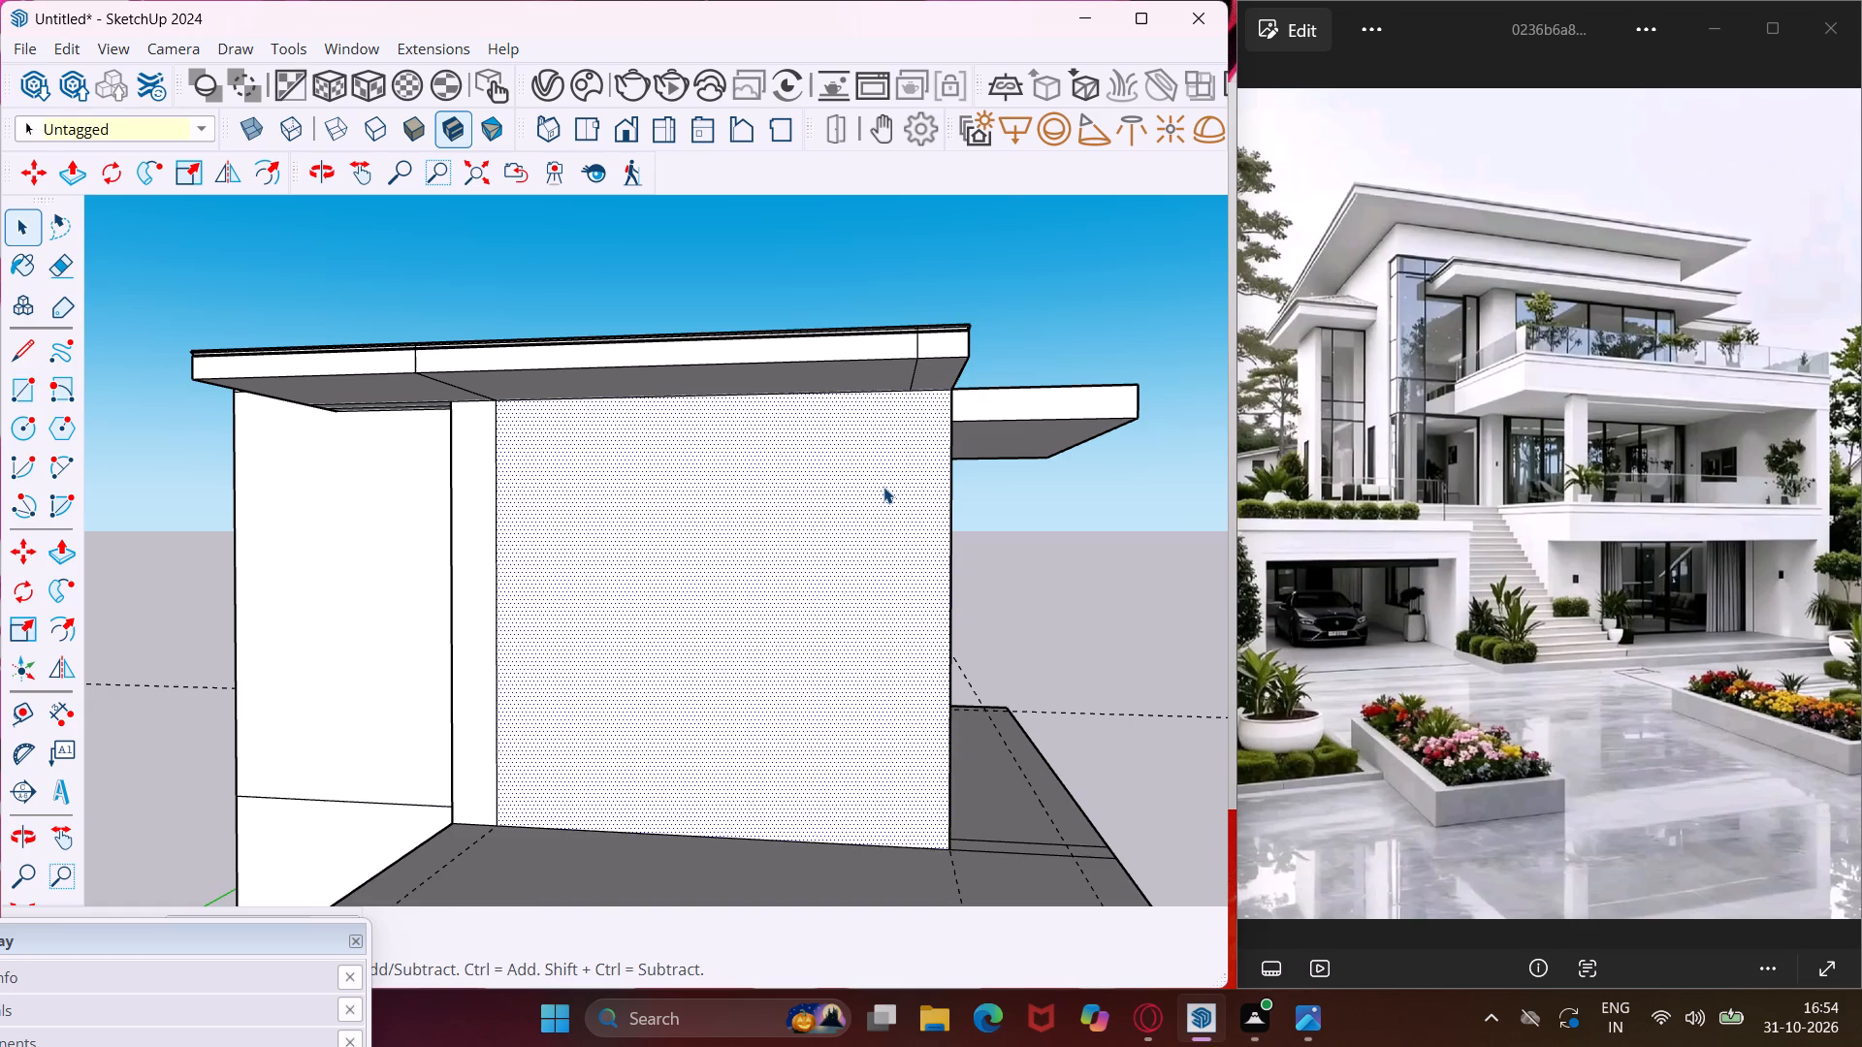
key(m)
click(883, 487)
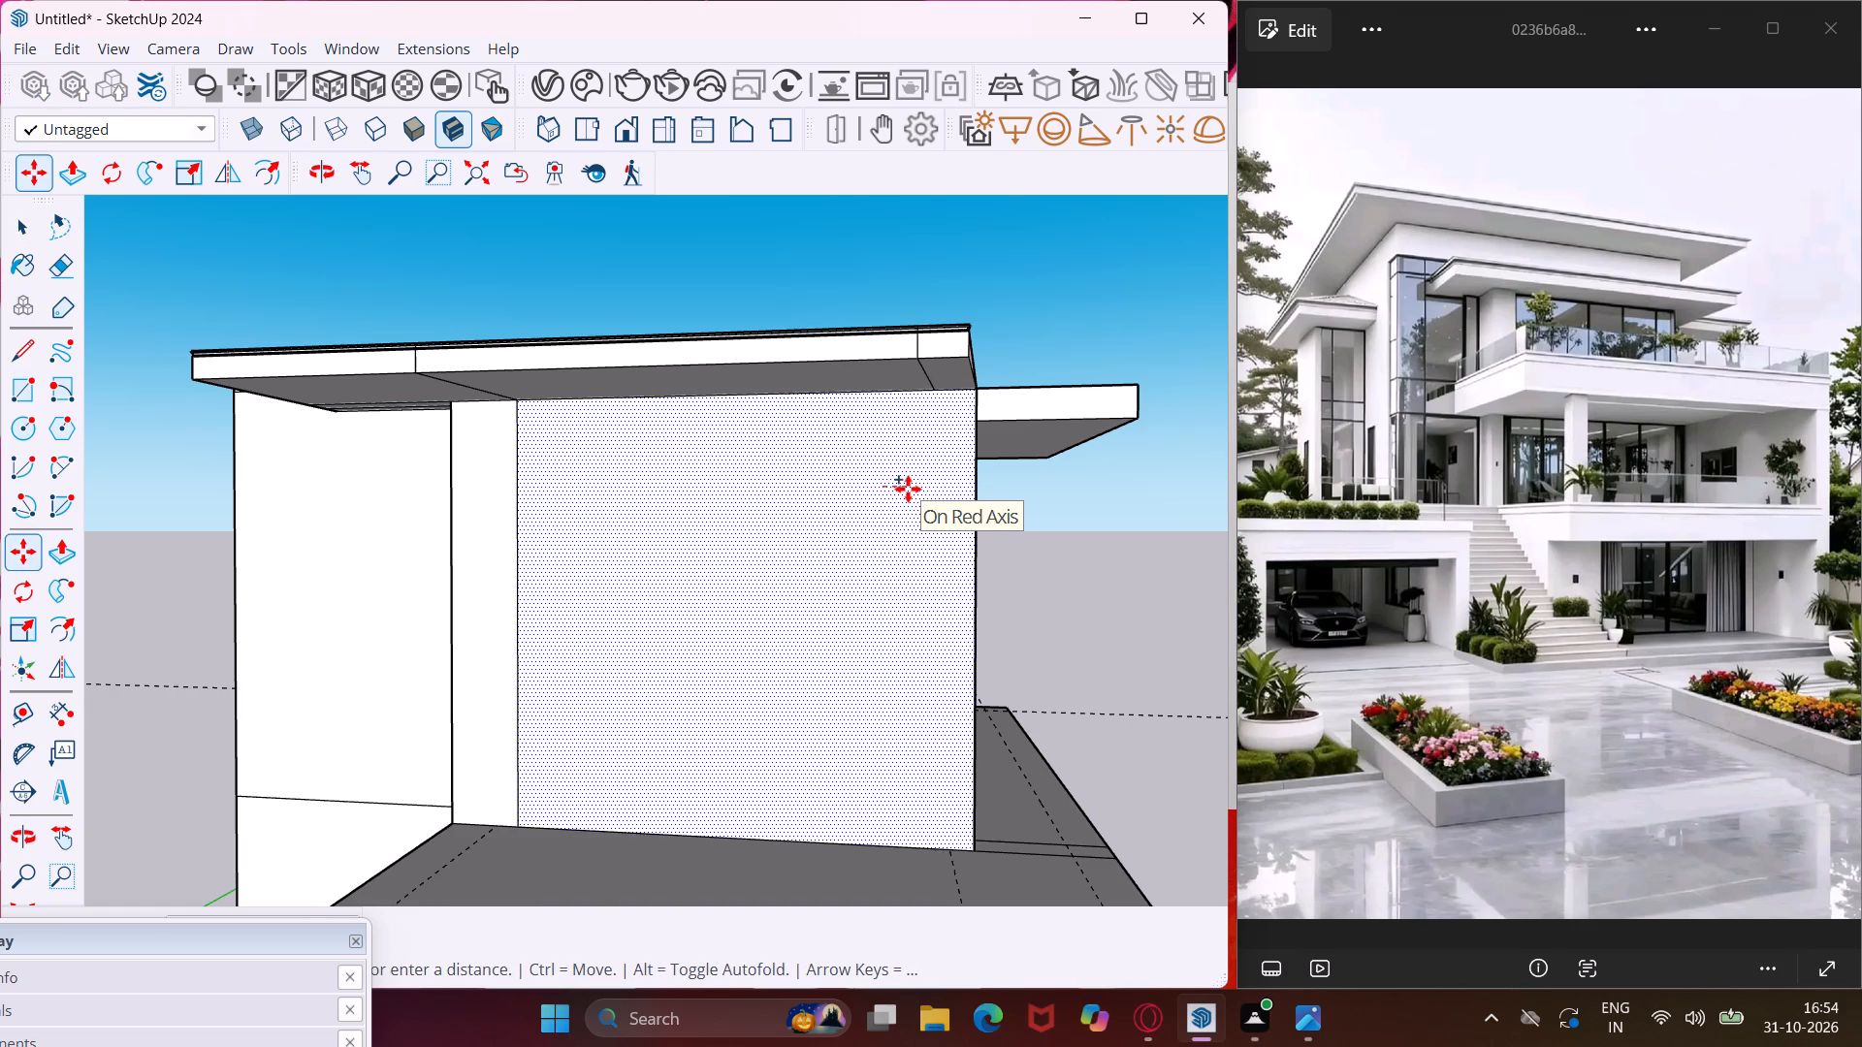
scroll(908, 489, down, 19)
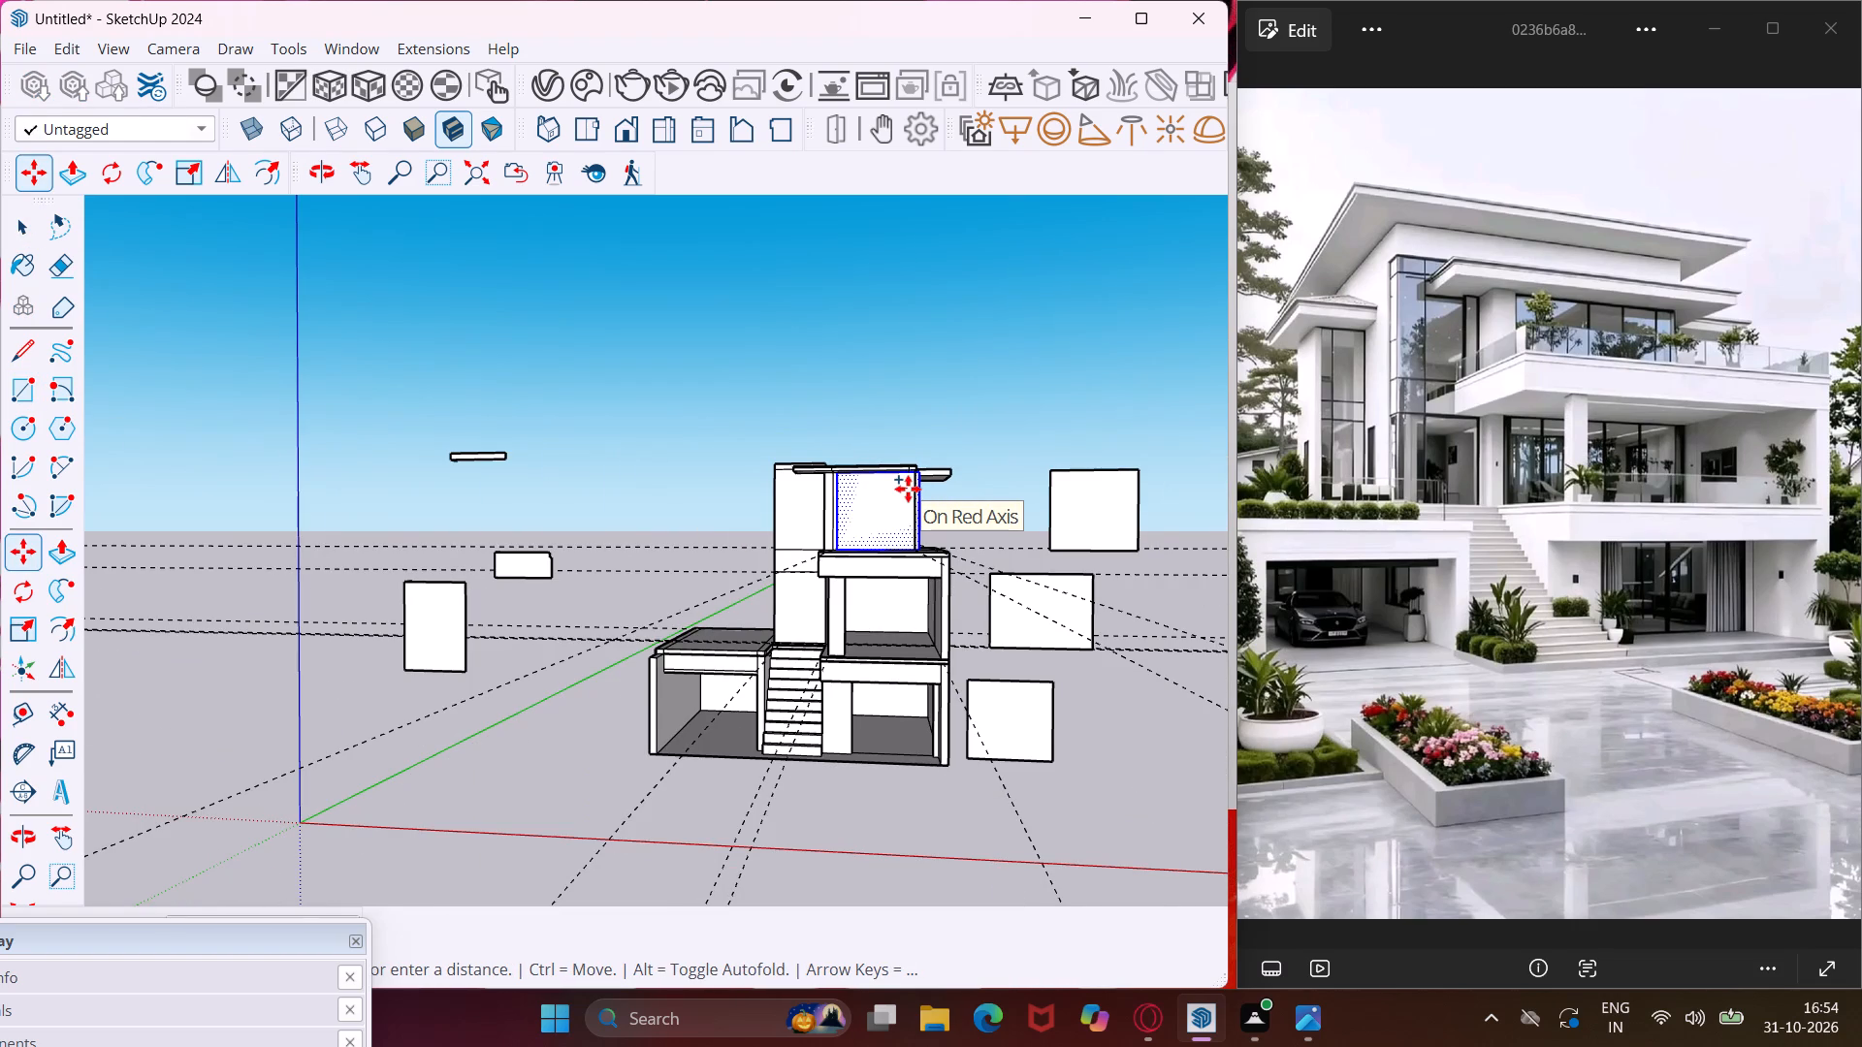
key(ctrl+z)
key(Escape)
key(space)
Open the top-floor front wall under the canopy by pushing its face 9" inward and deleting the face left in the opening.
scroll(886, 511, up, 2)
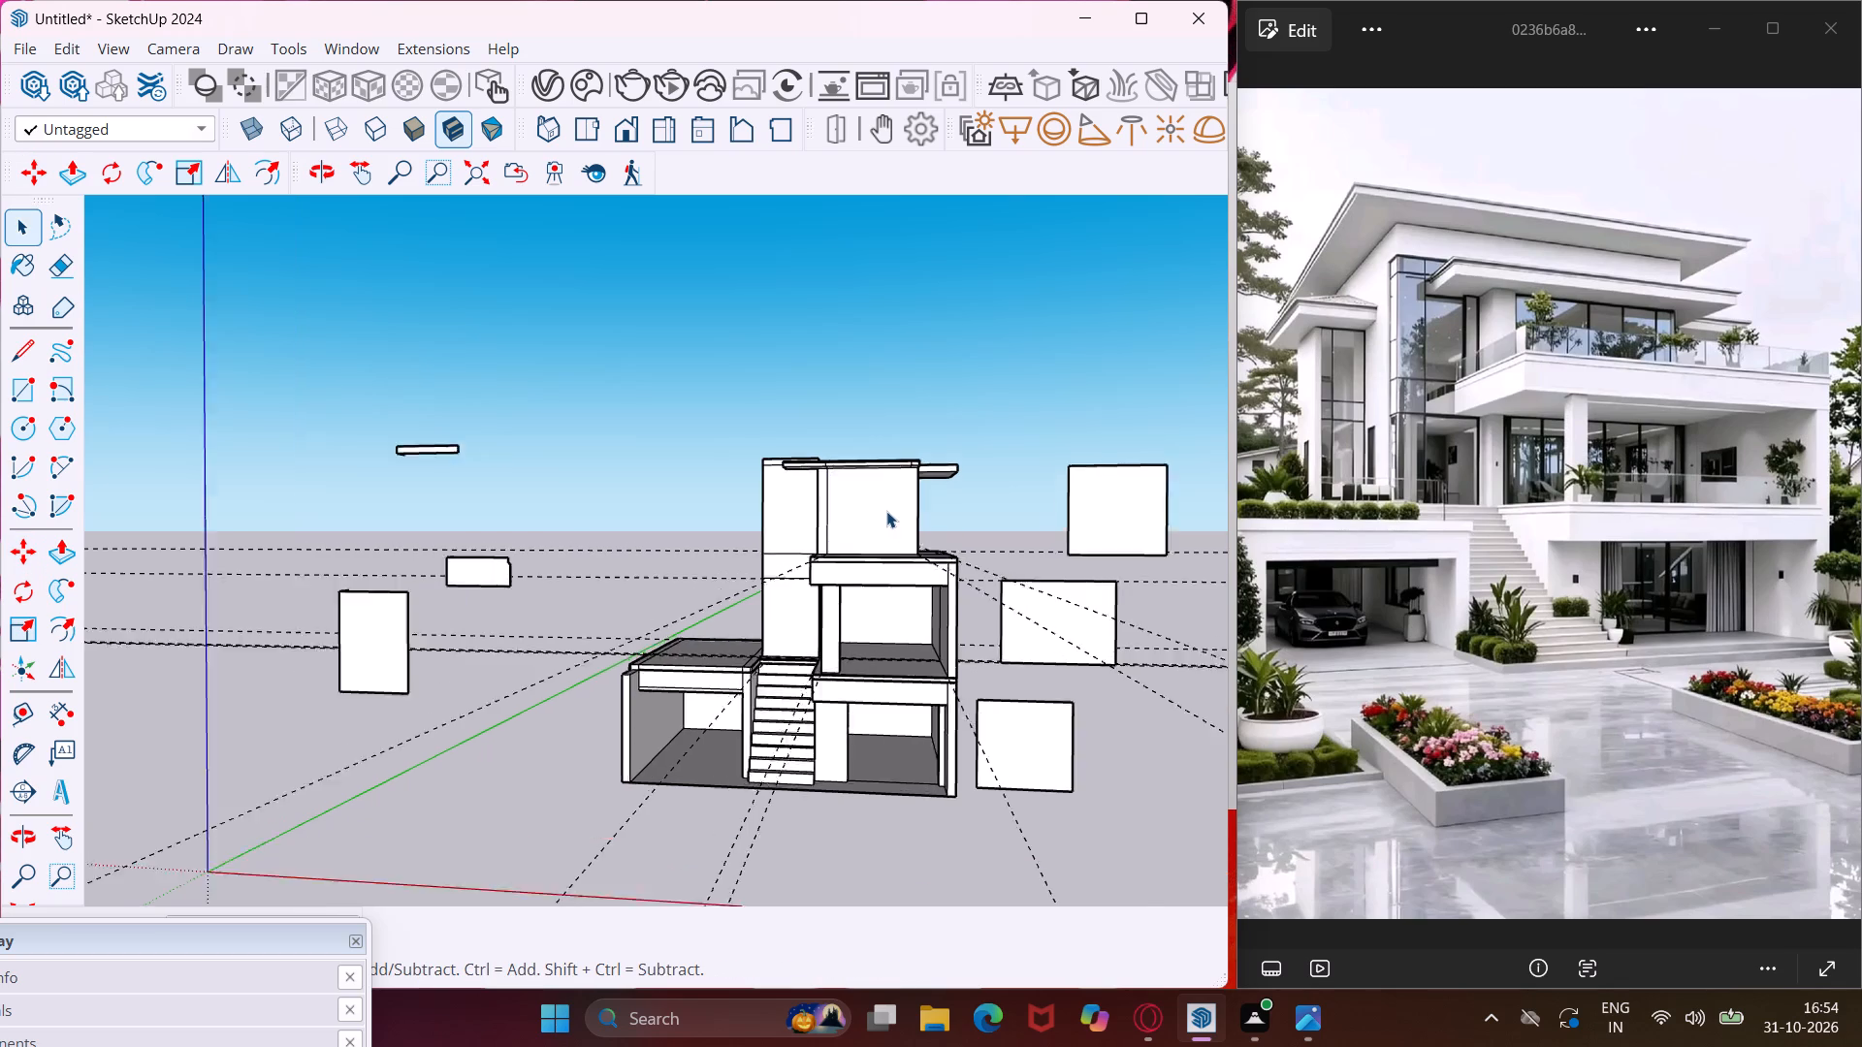
scroll(886, 511, up, 6)
click(886, 511)
key(p)
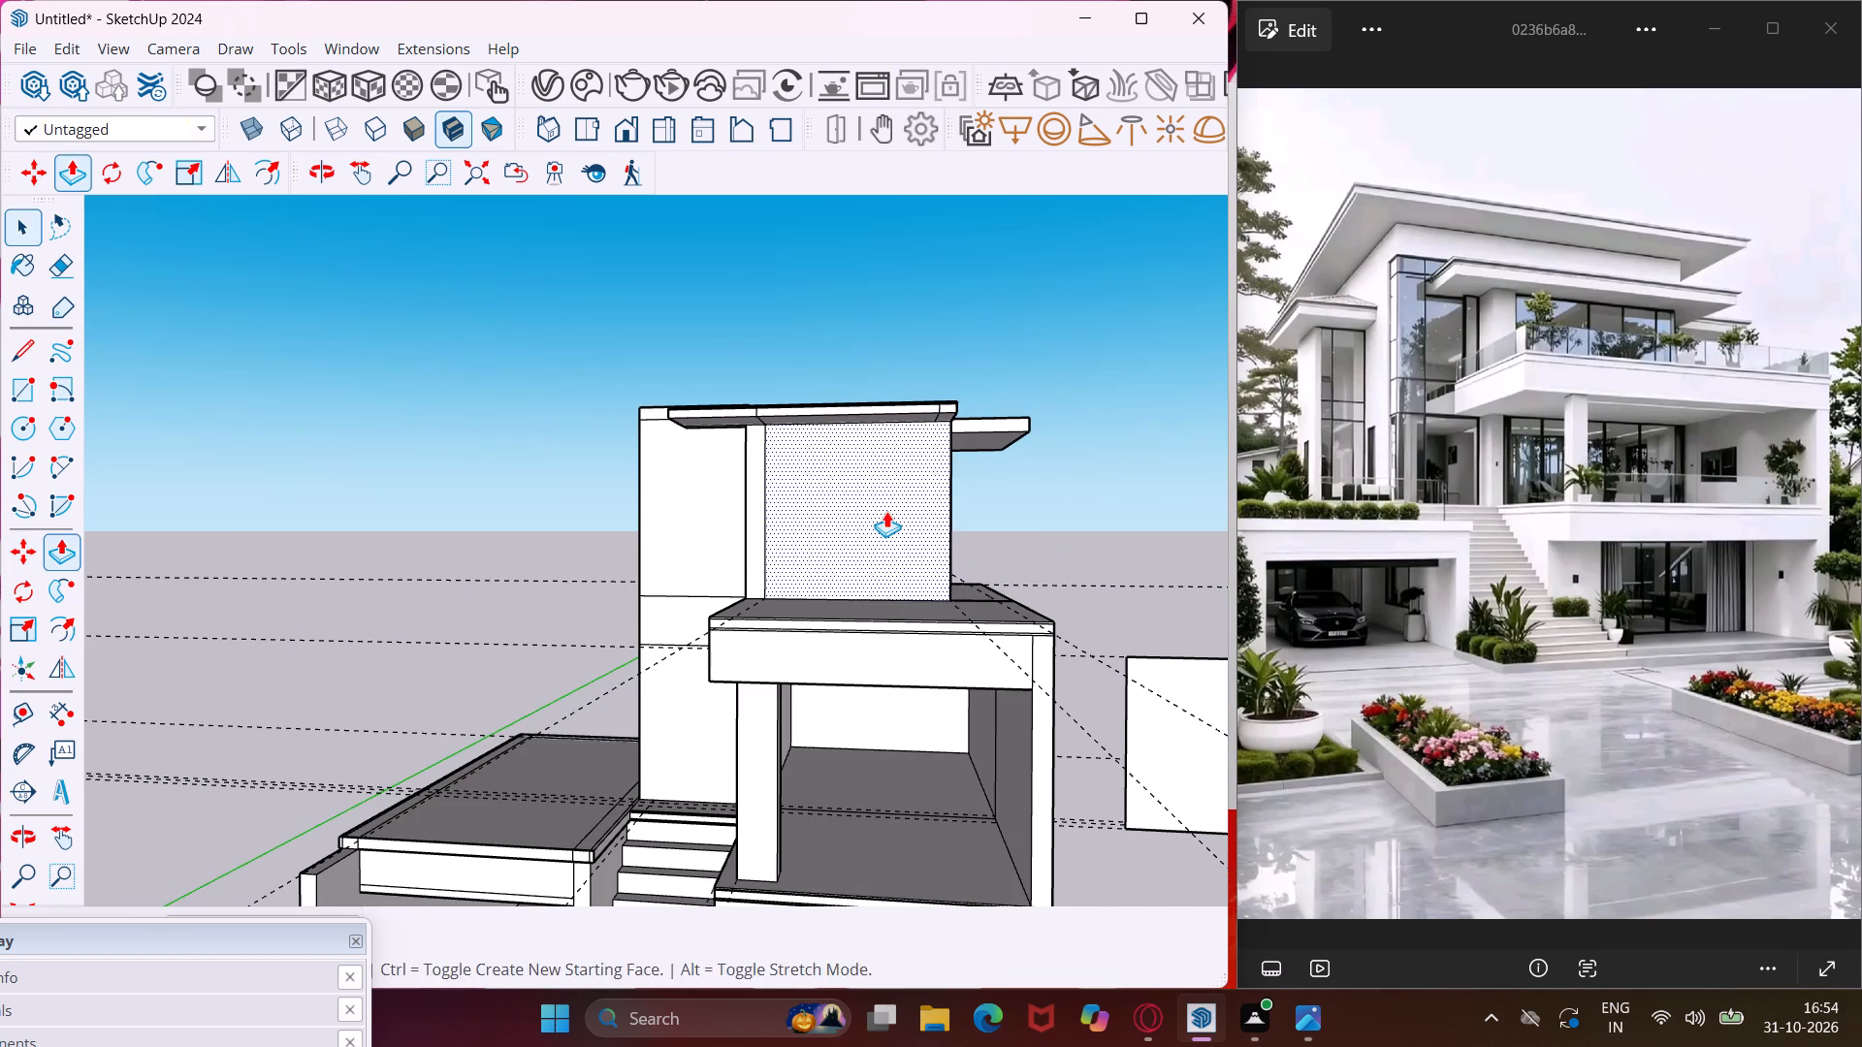
click(886, 511)
middle_drag(873, 492, 1105, 594)
scroll(824, 515, up, 2)
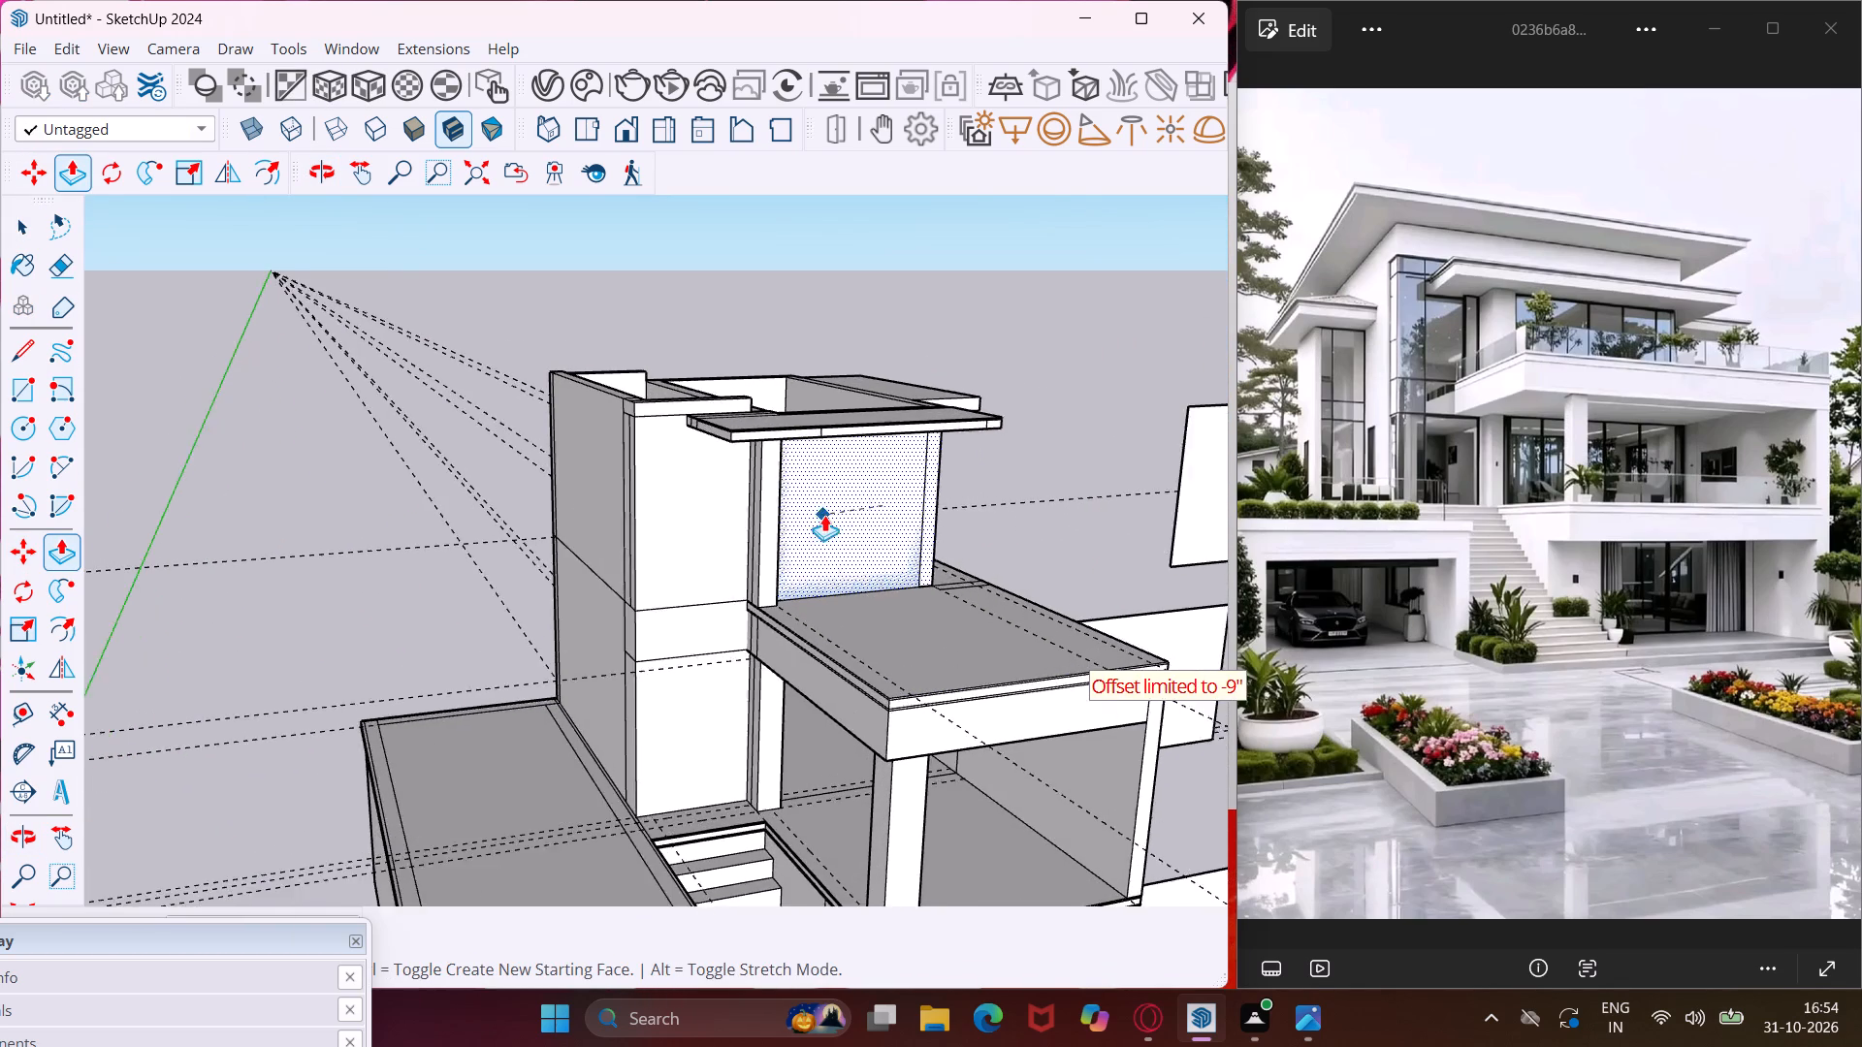
scroll(824, 515, up, 3)
click(821, 506)
key(Escape)
key(space)
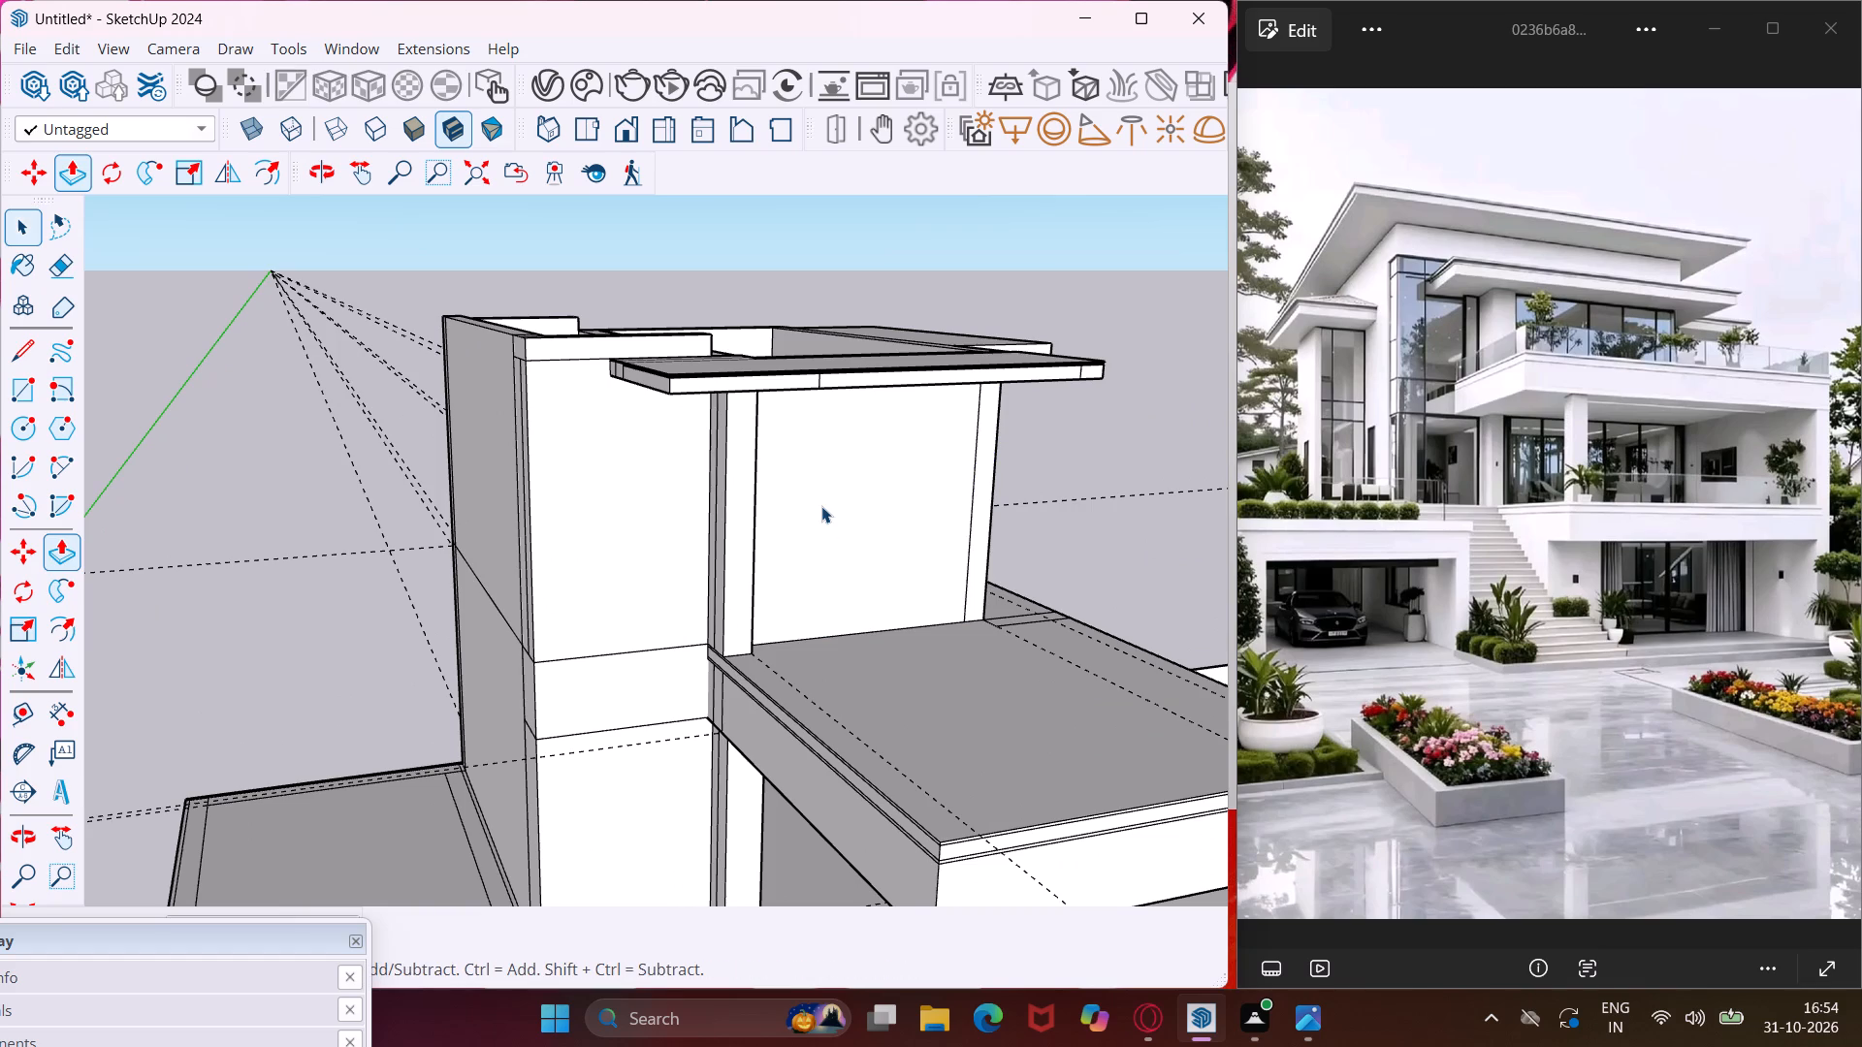
click(821, 506)
key(Delete)
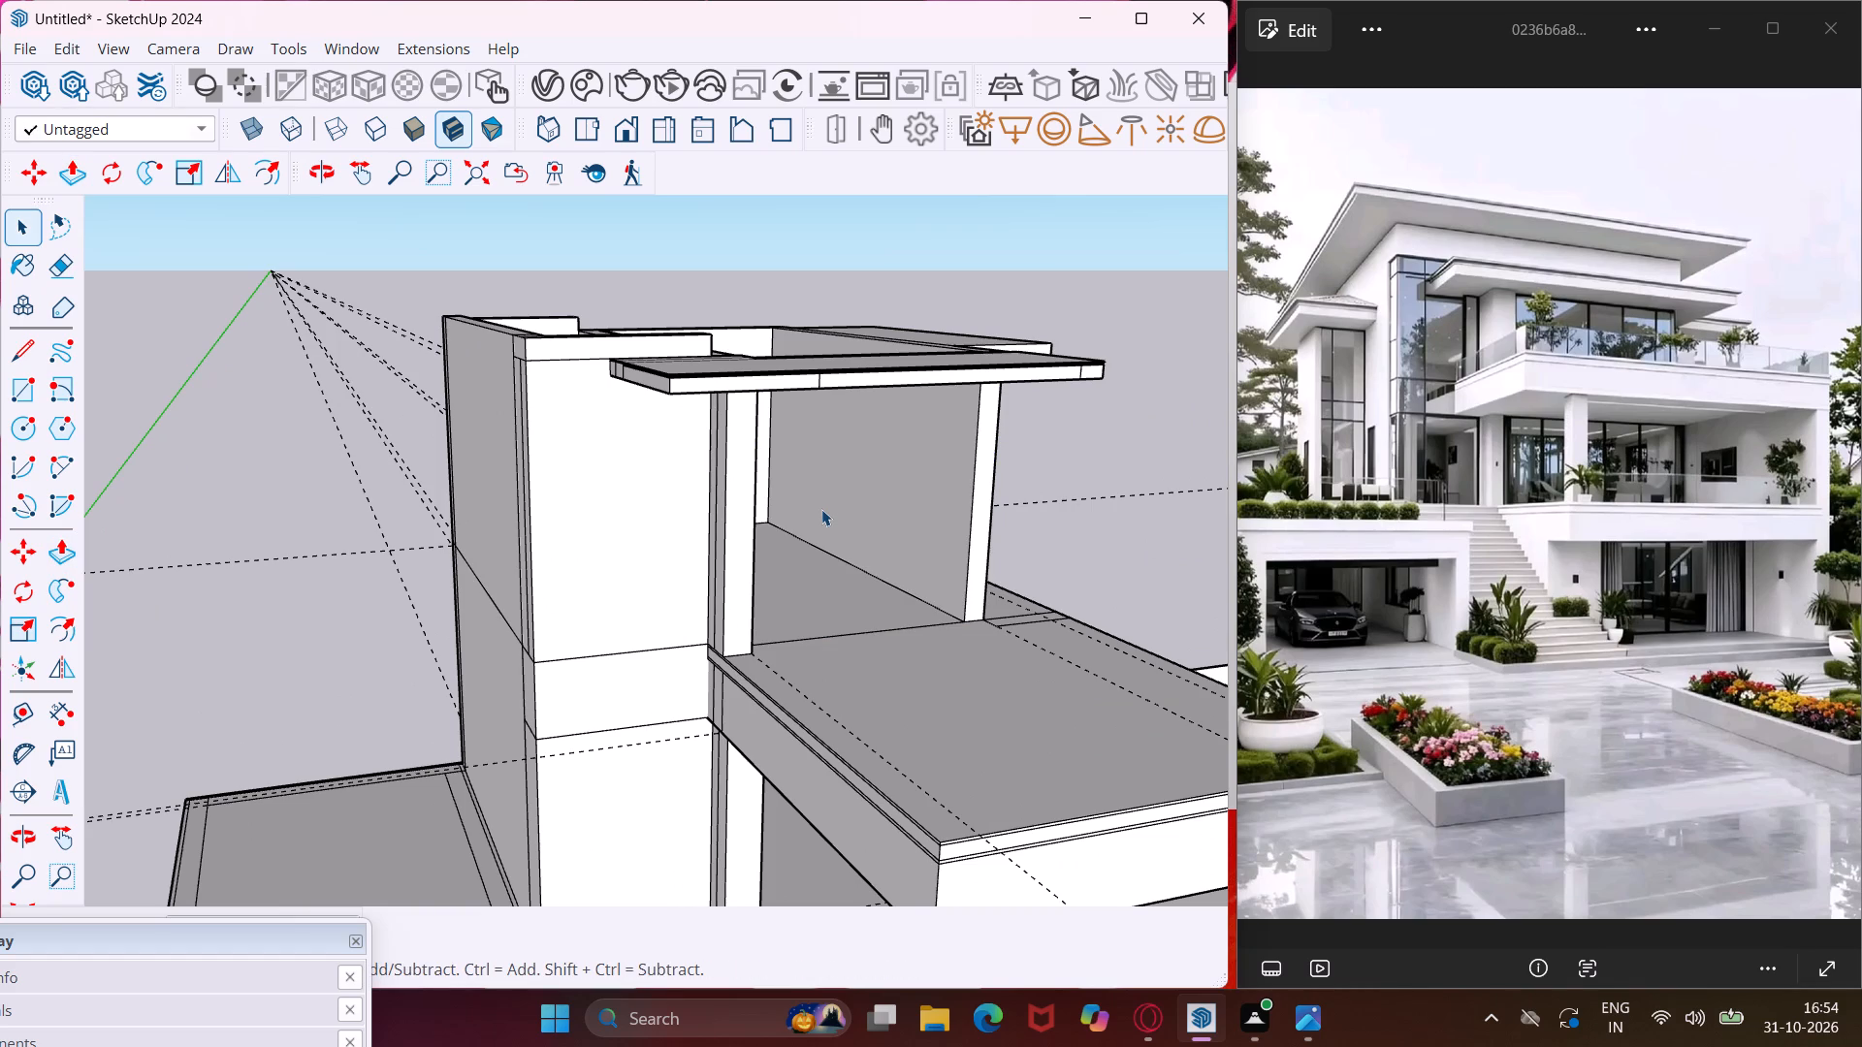
Push/Pull the tops of the long outer wall, corner pier and short front wall behind the canopy upward by the same amount.
middle_drag(847, 553, 906, 799)
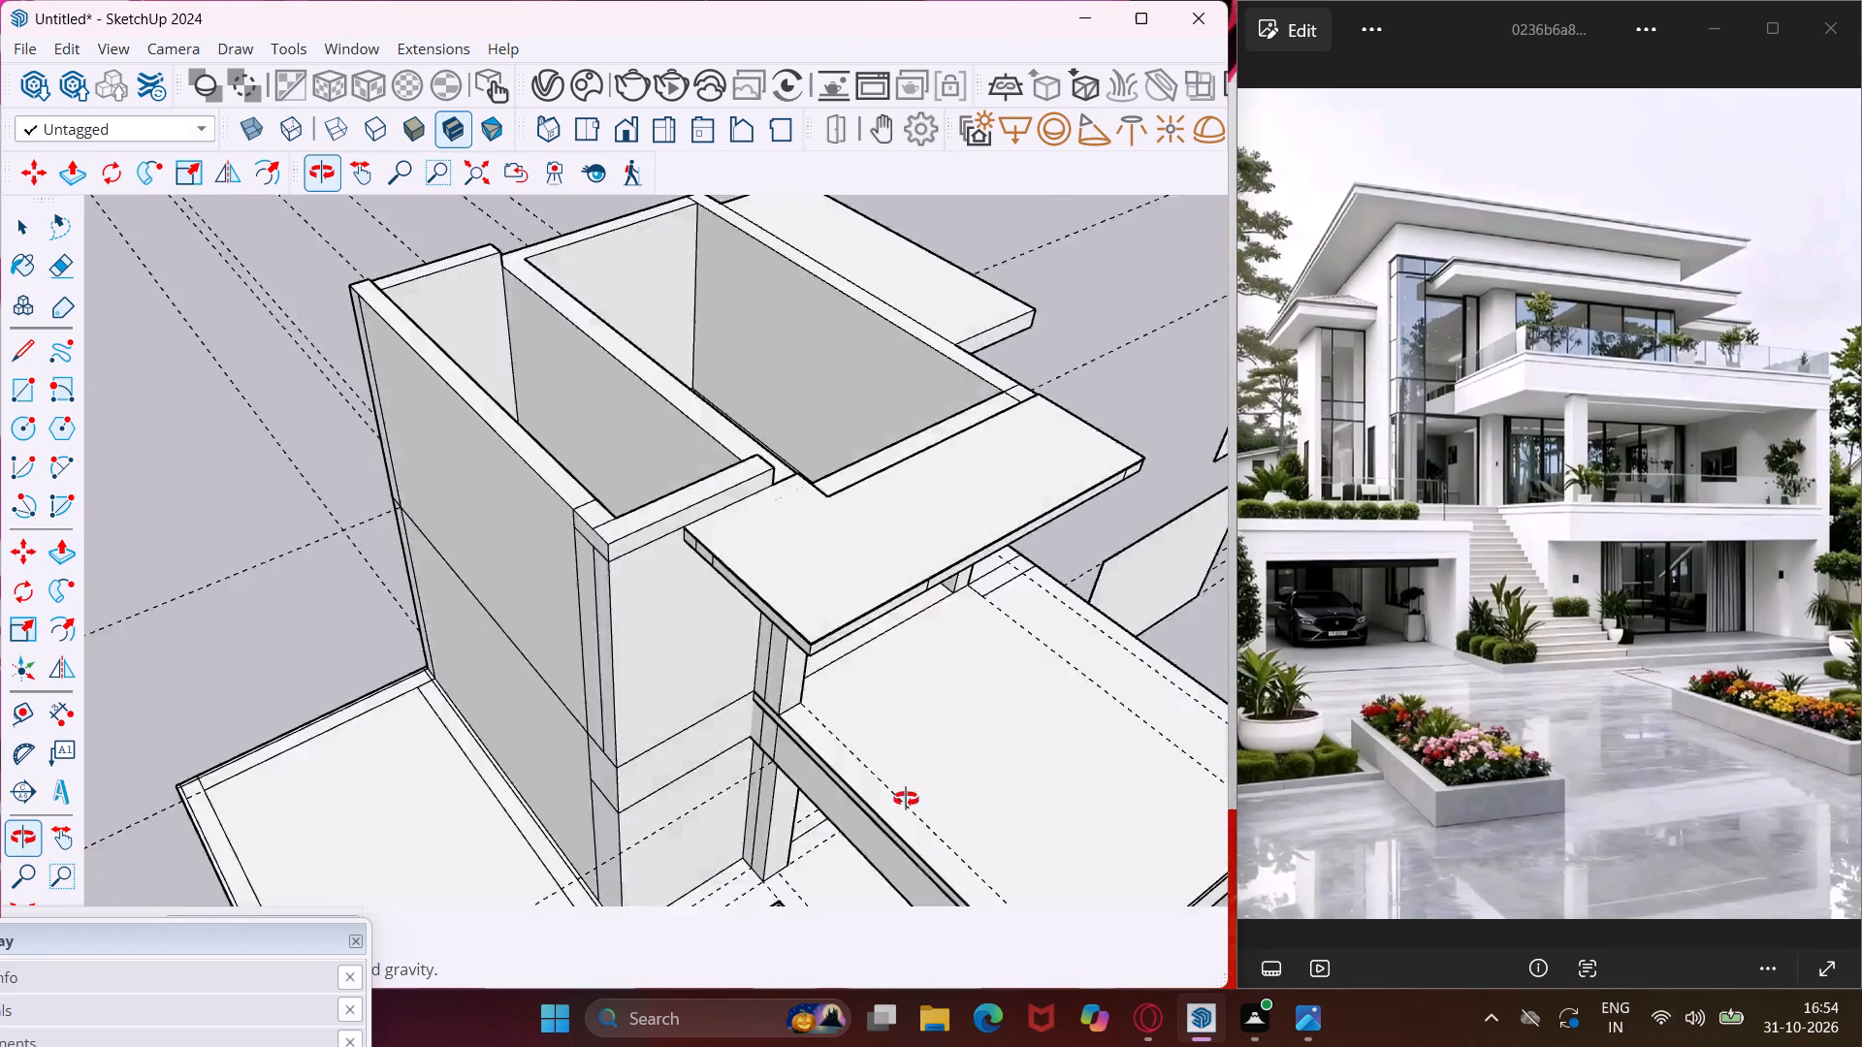
middle_drag(906, 799, 398, 874)
scroll(922, 515, down, 5)
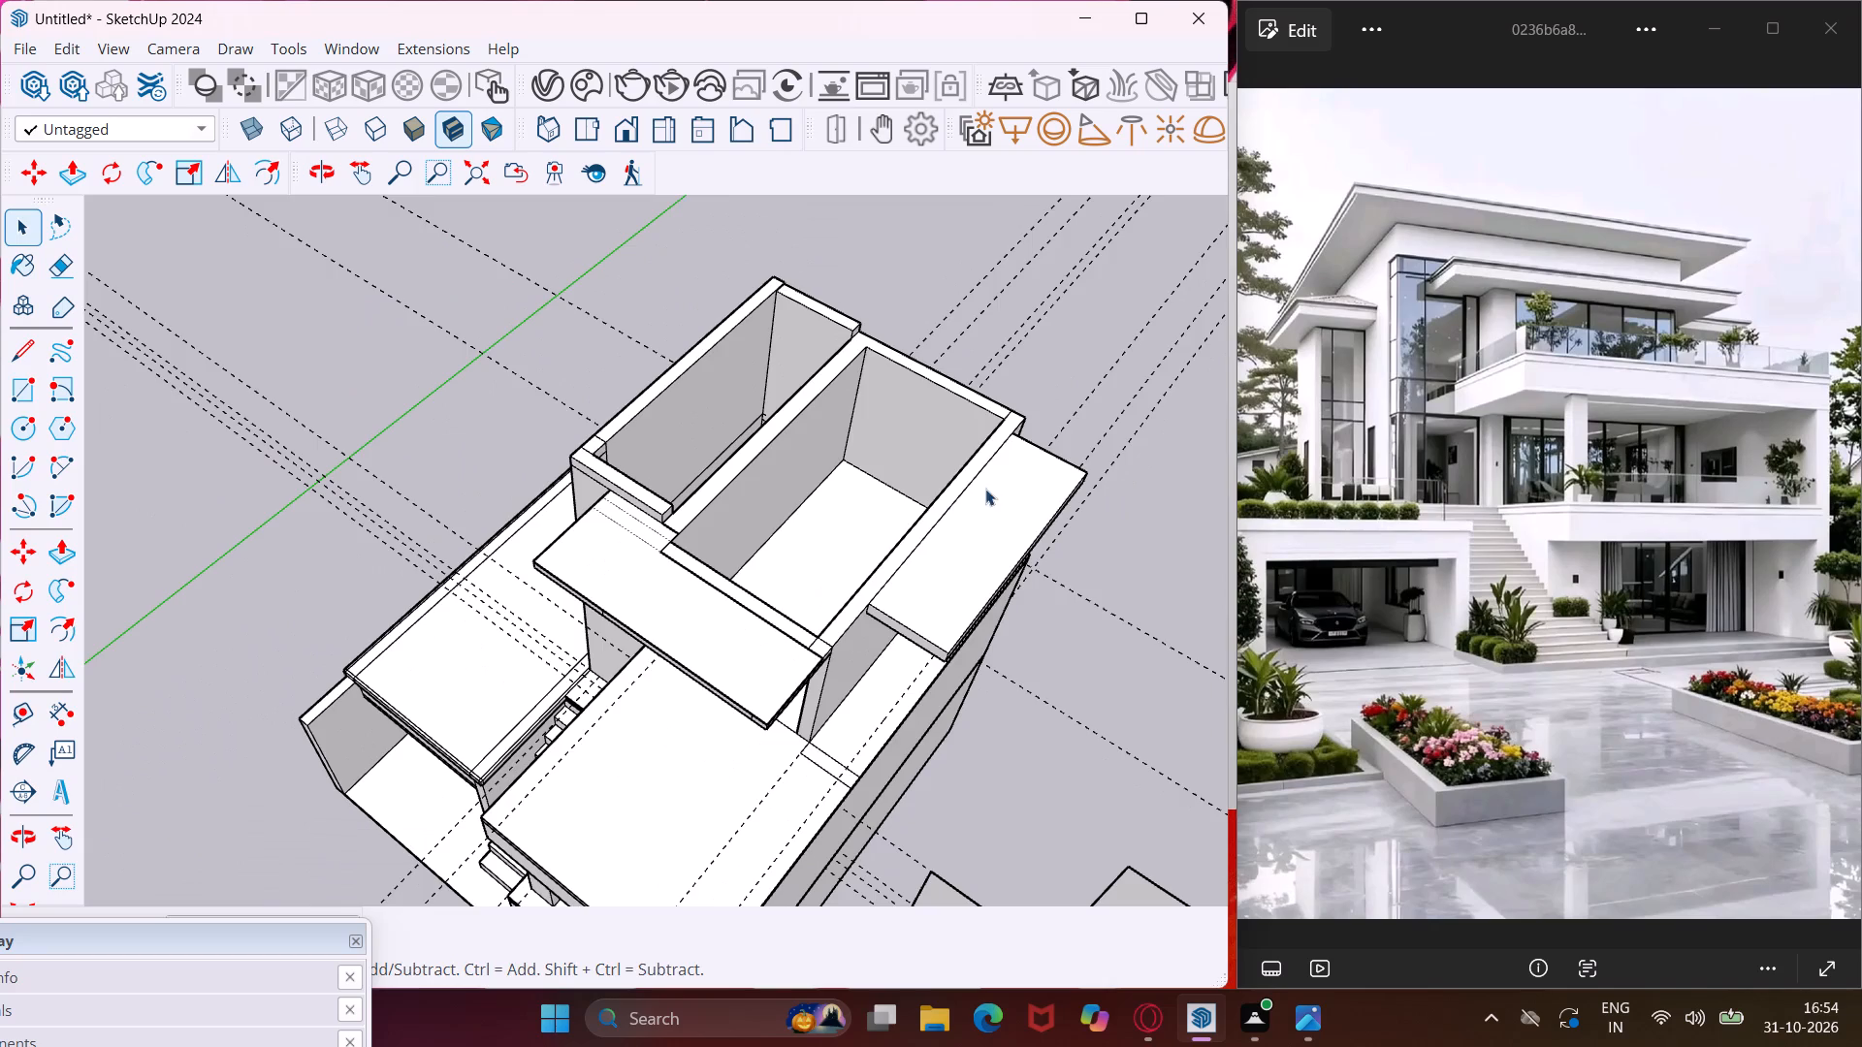
middle_drag(985, 489, 617, 446)
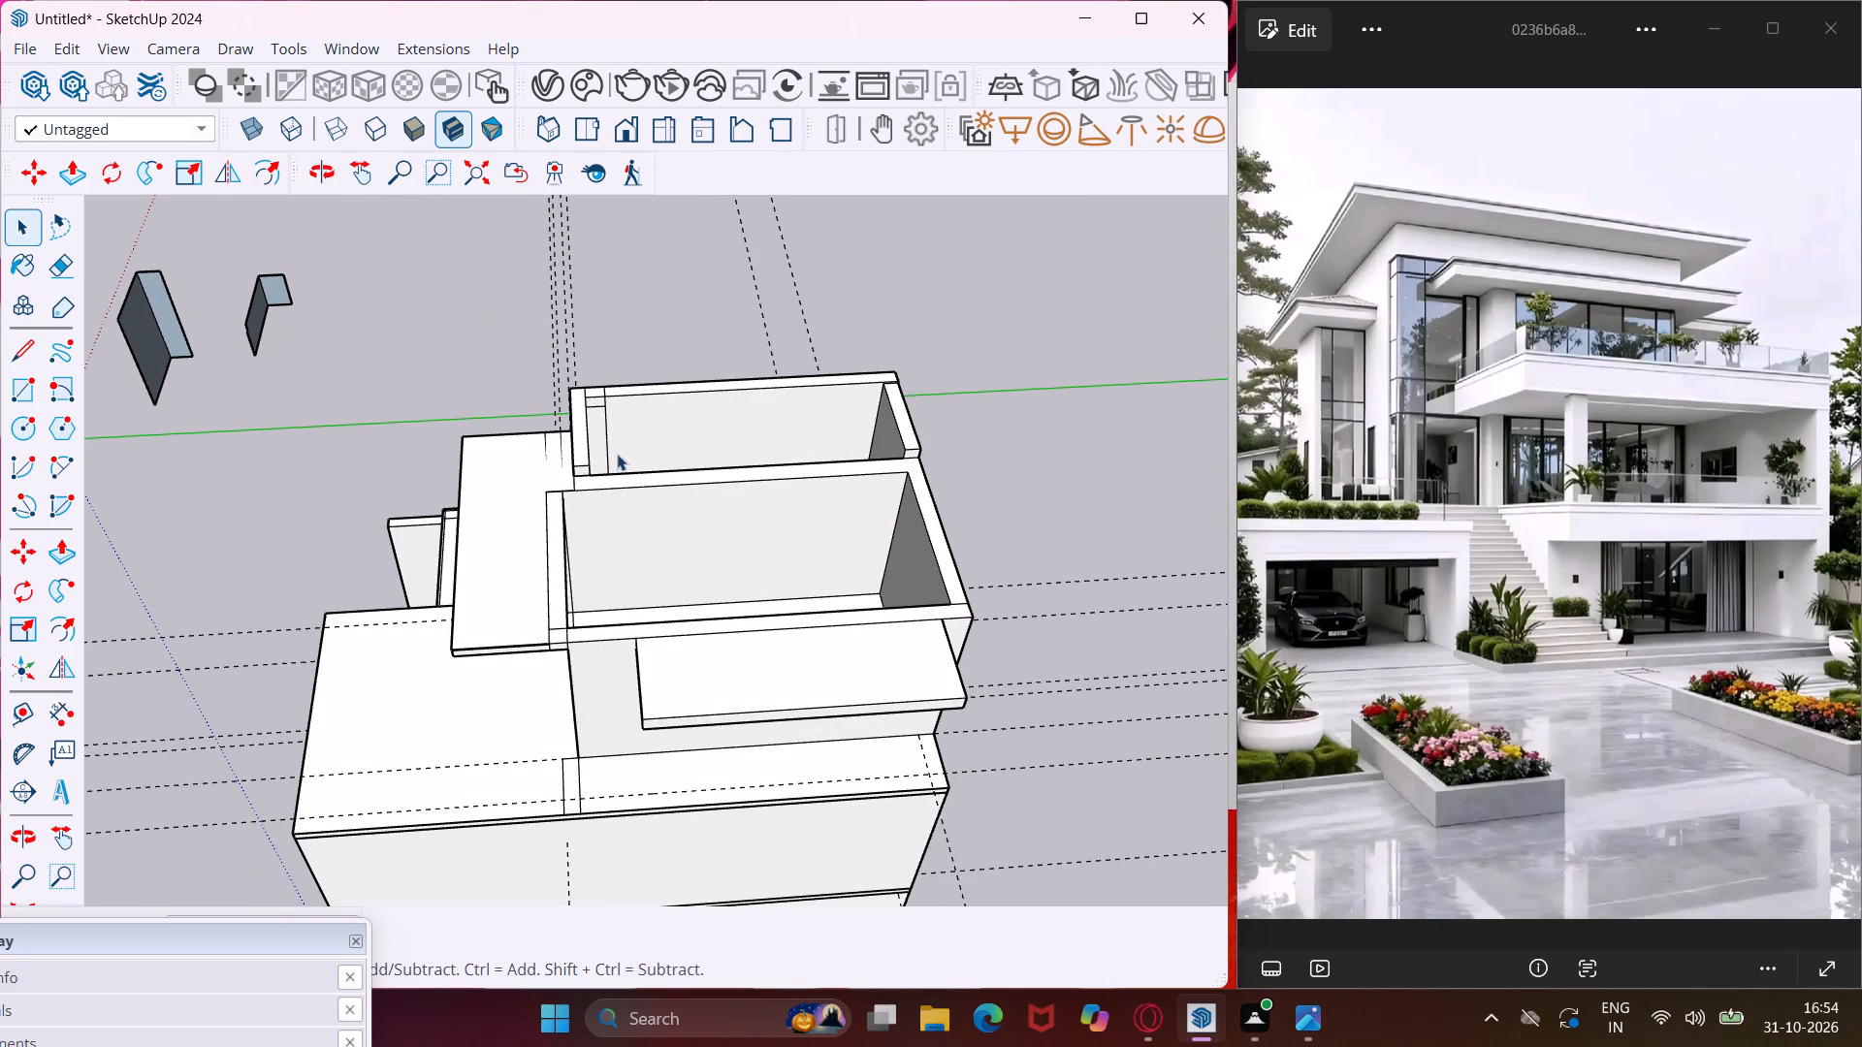
scroll(572, 404, up, 3)
middle_drag(570, 404, 895, 348)
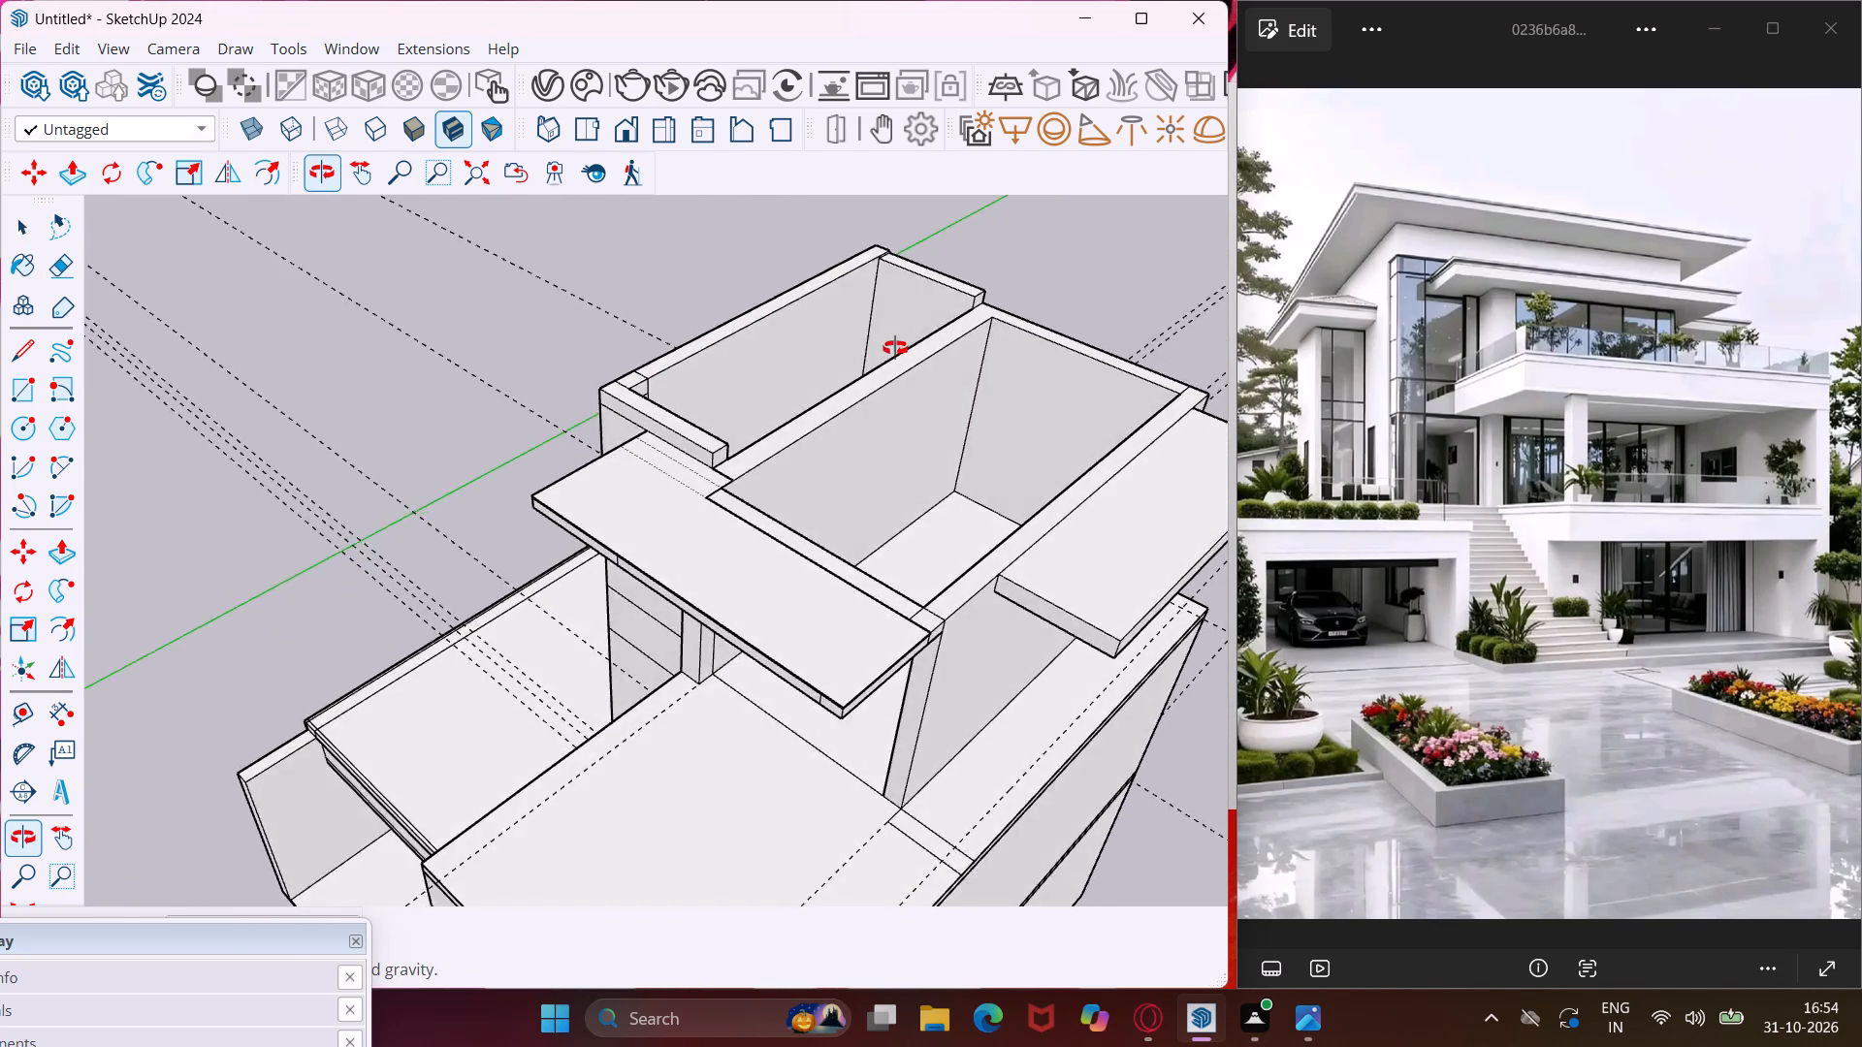
middle_drag(895, 348, 942, 353)
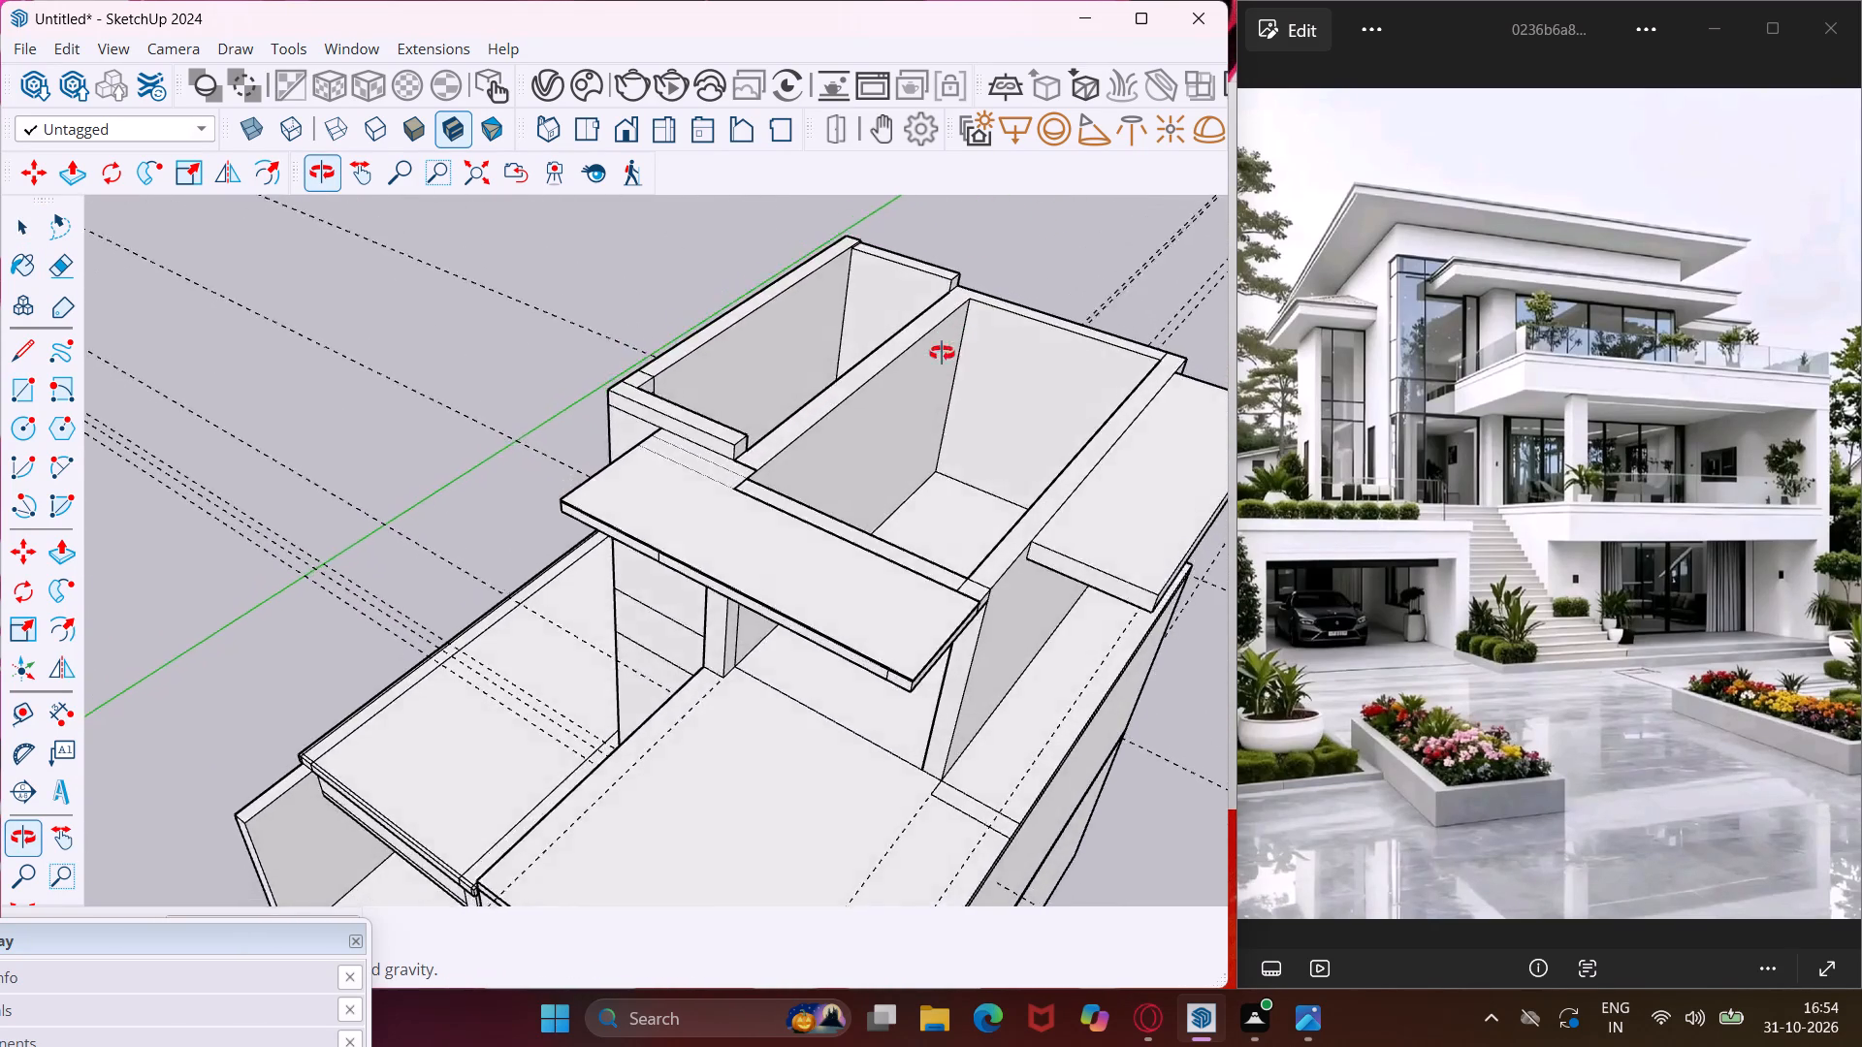
middle_drag(942, 353, 1014, 421)
scroll(646, 390, up, 4)
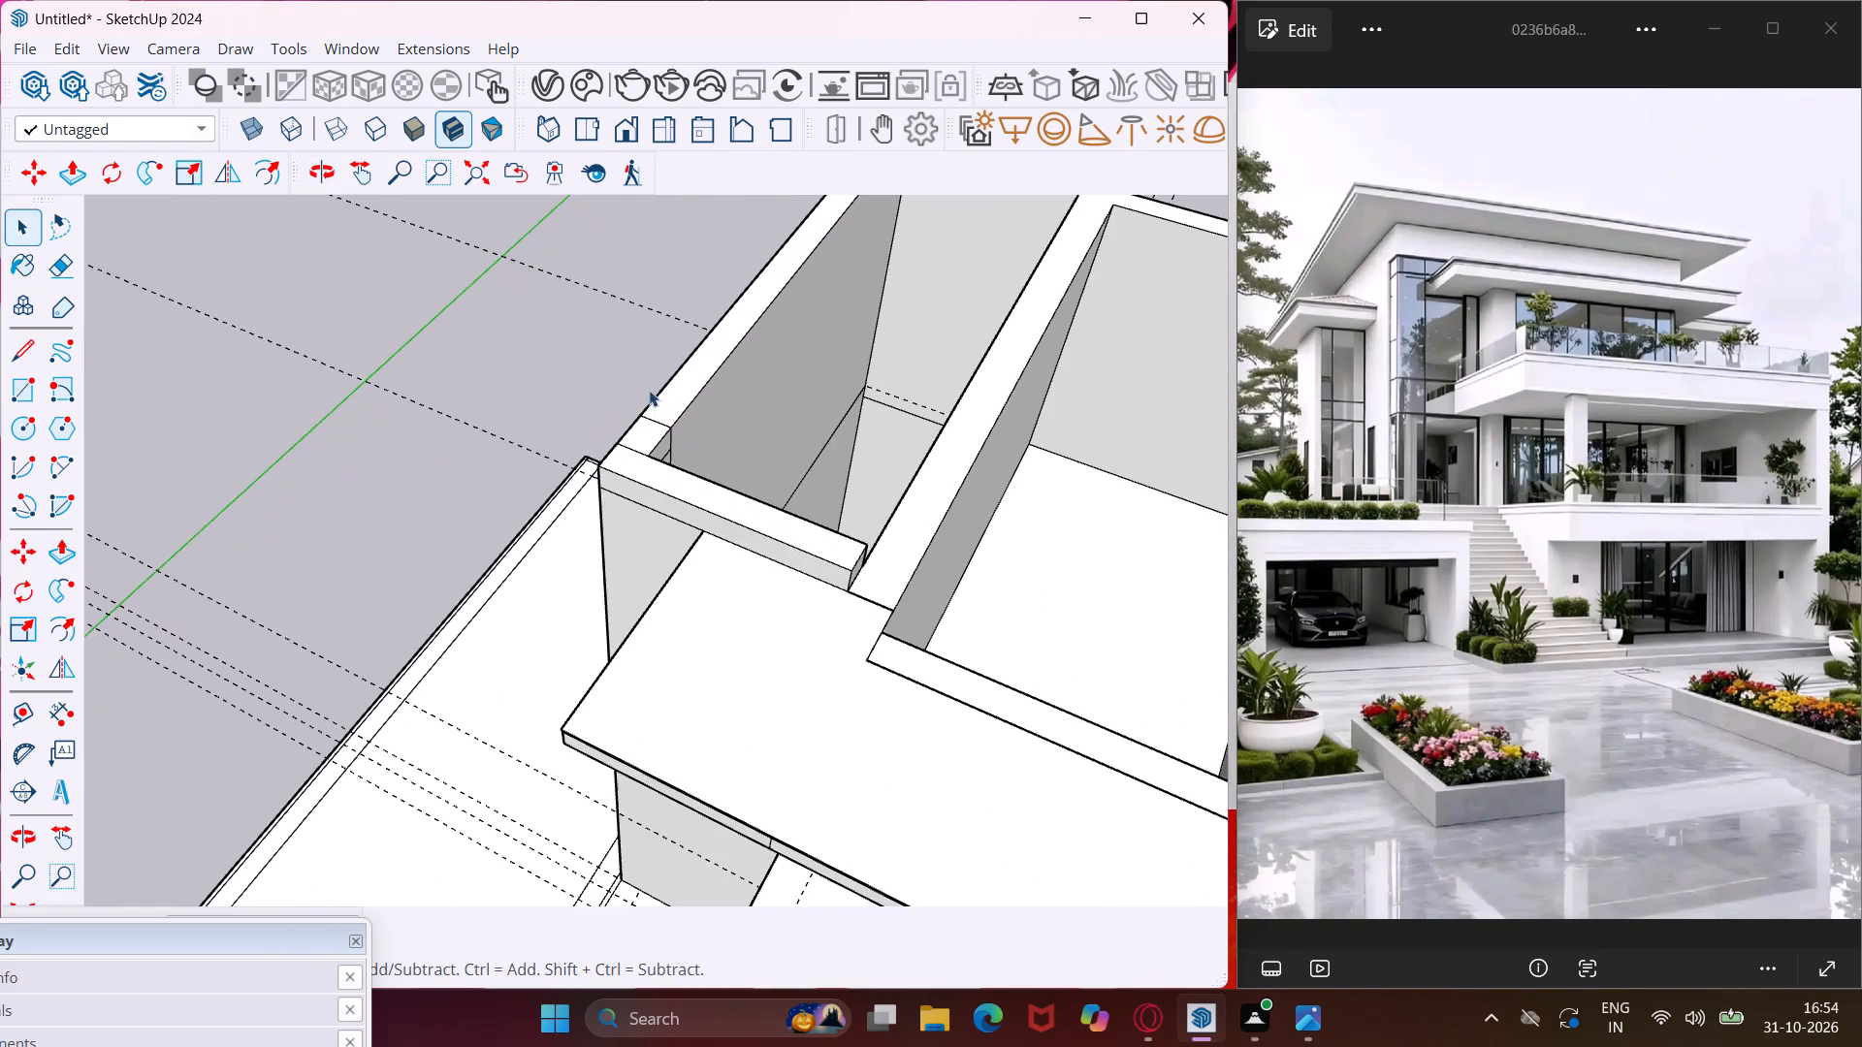
scroll(664, 393, up, 8)
click(671, 418)
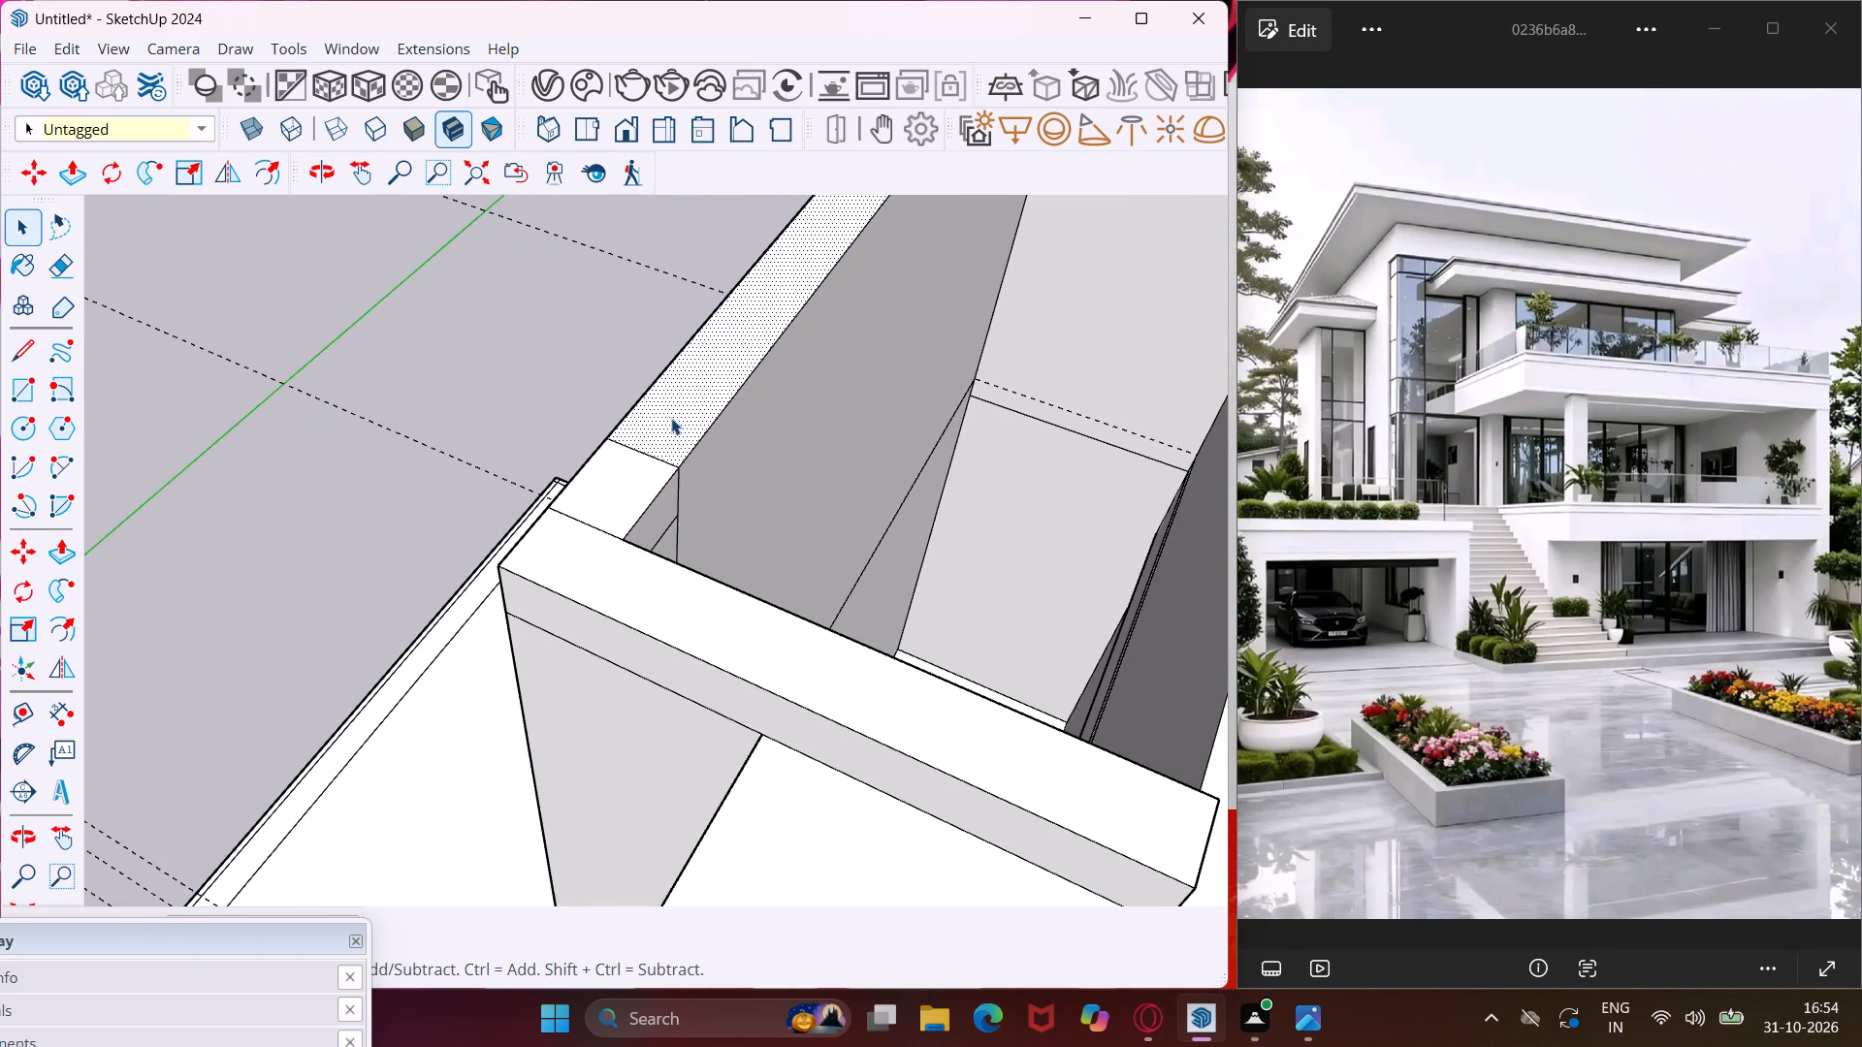
key(p)
click(671, 418)
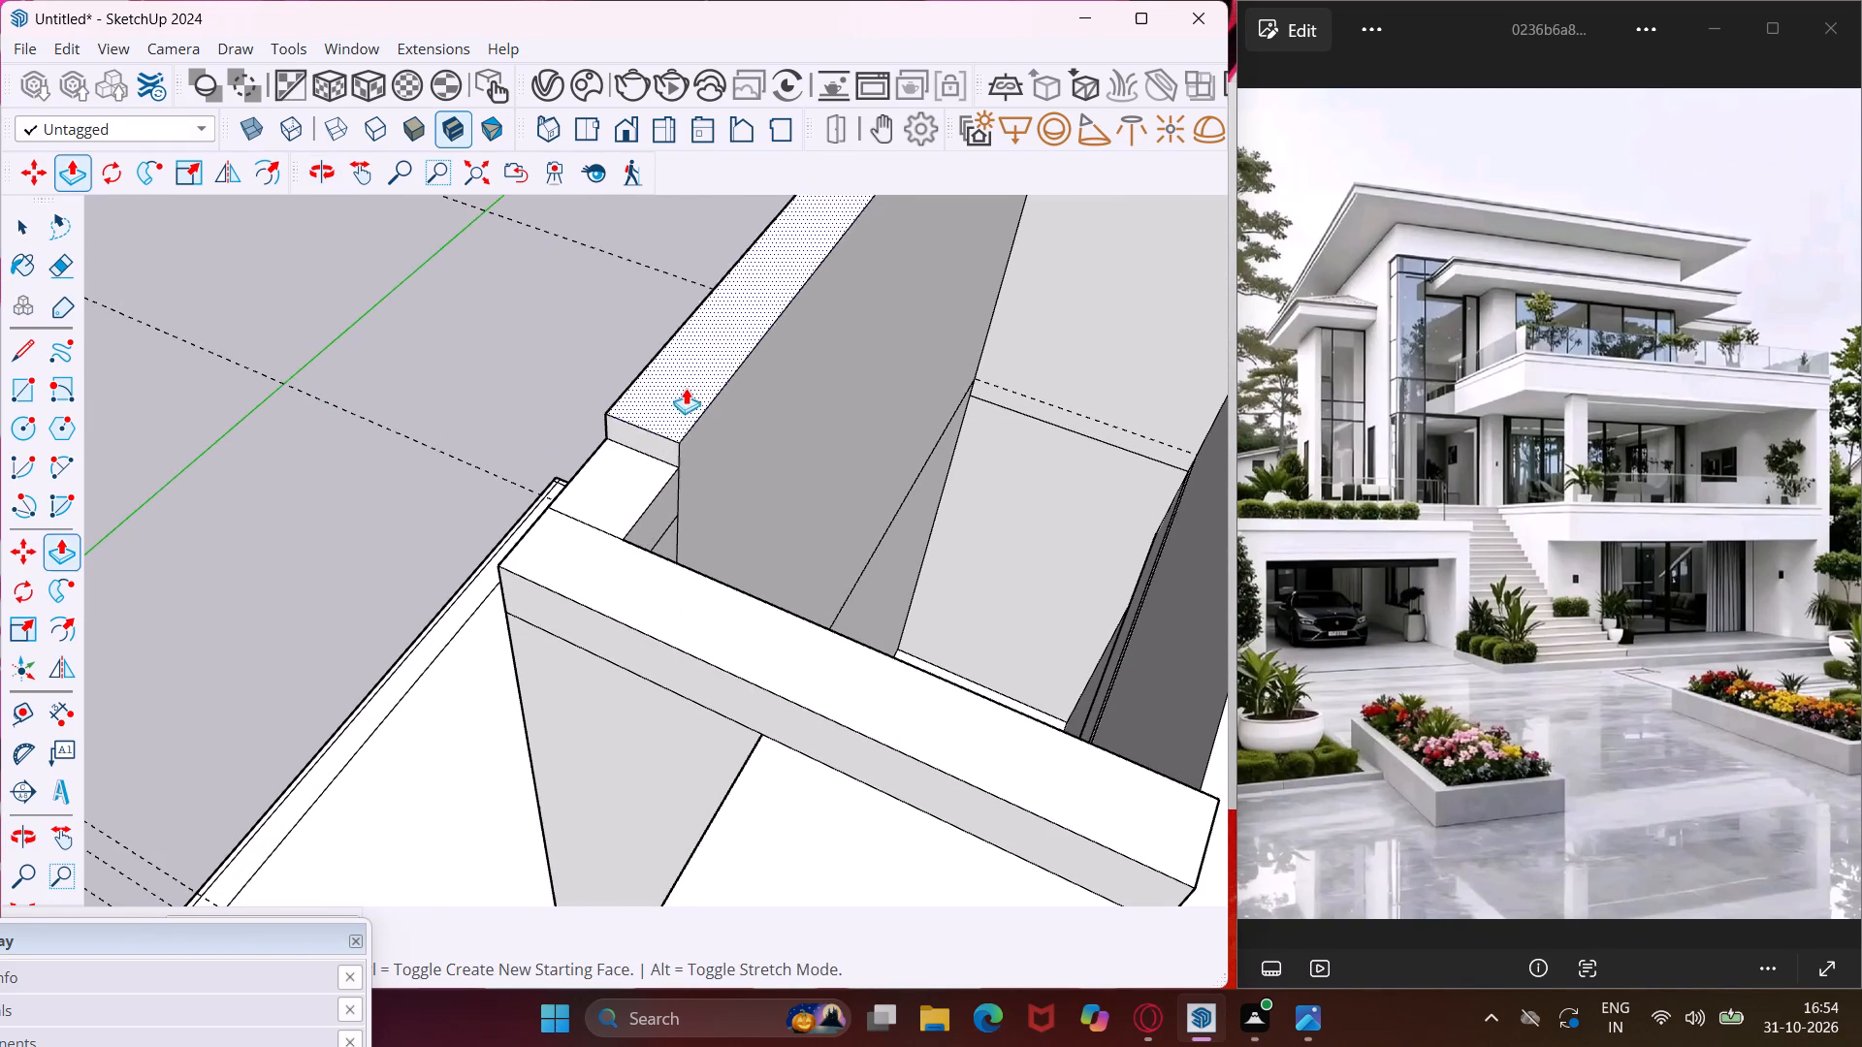
click(681, 335)
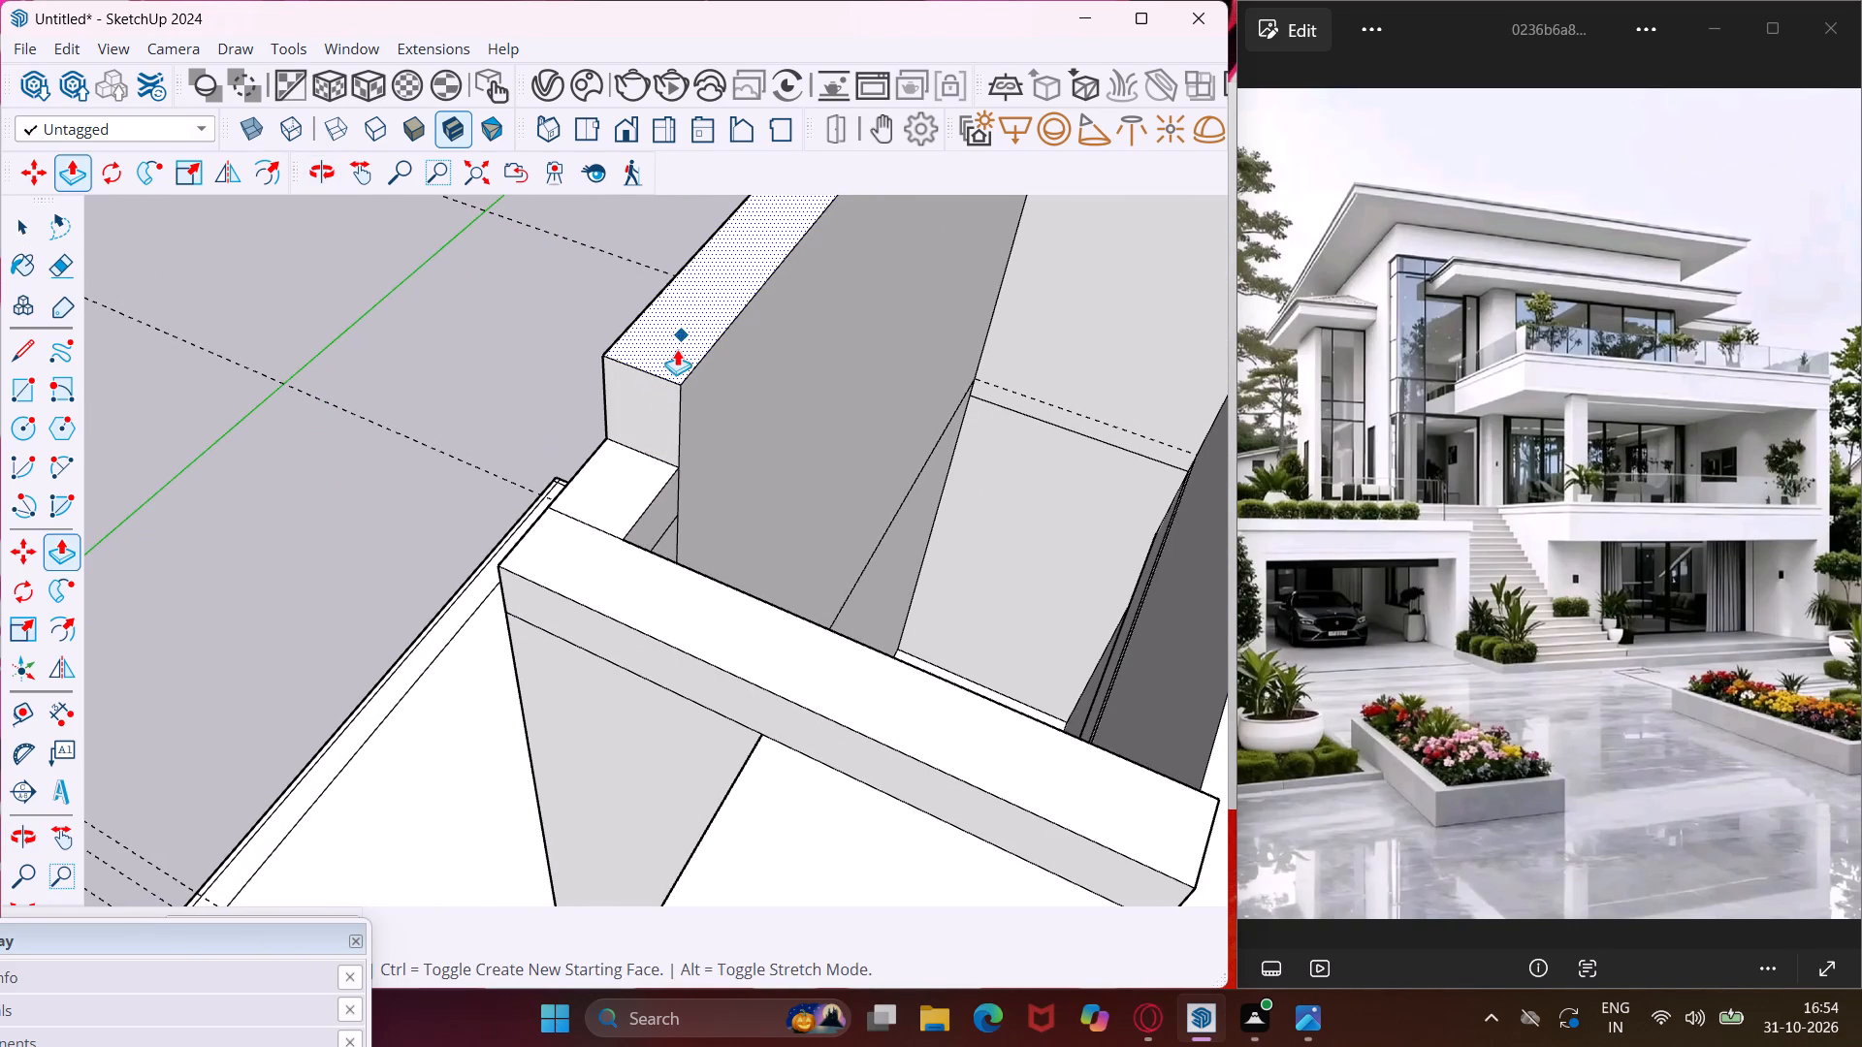
key(Escape)
double_click(624, 473)
double_click(600, 573)
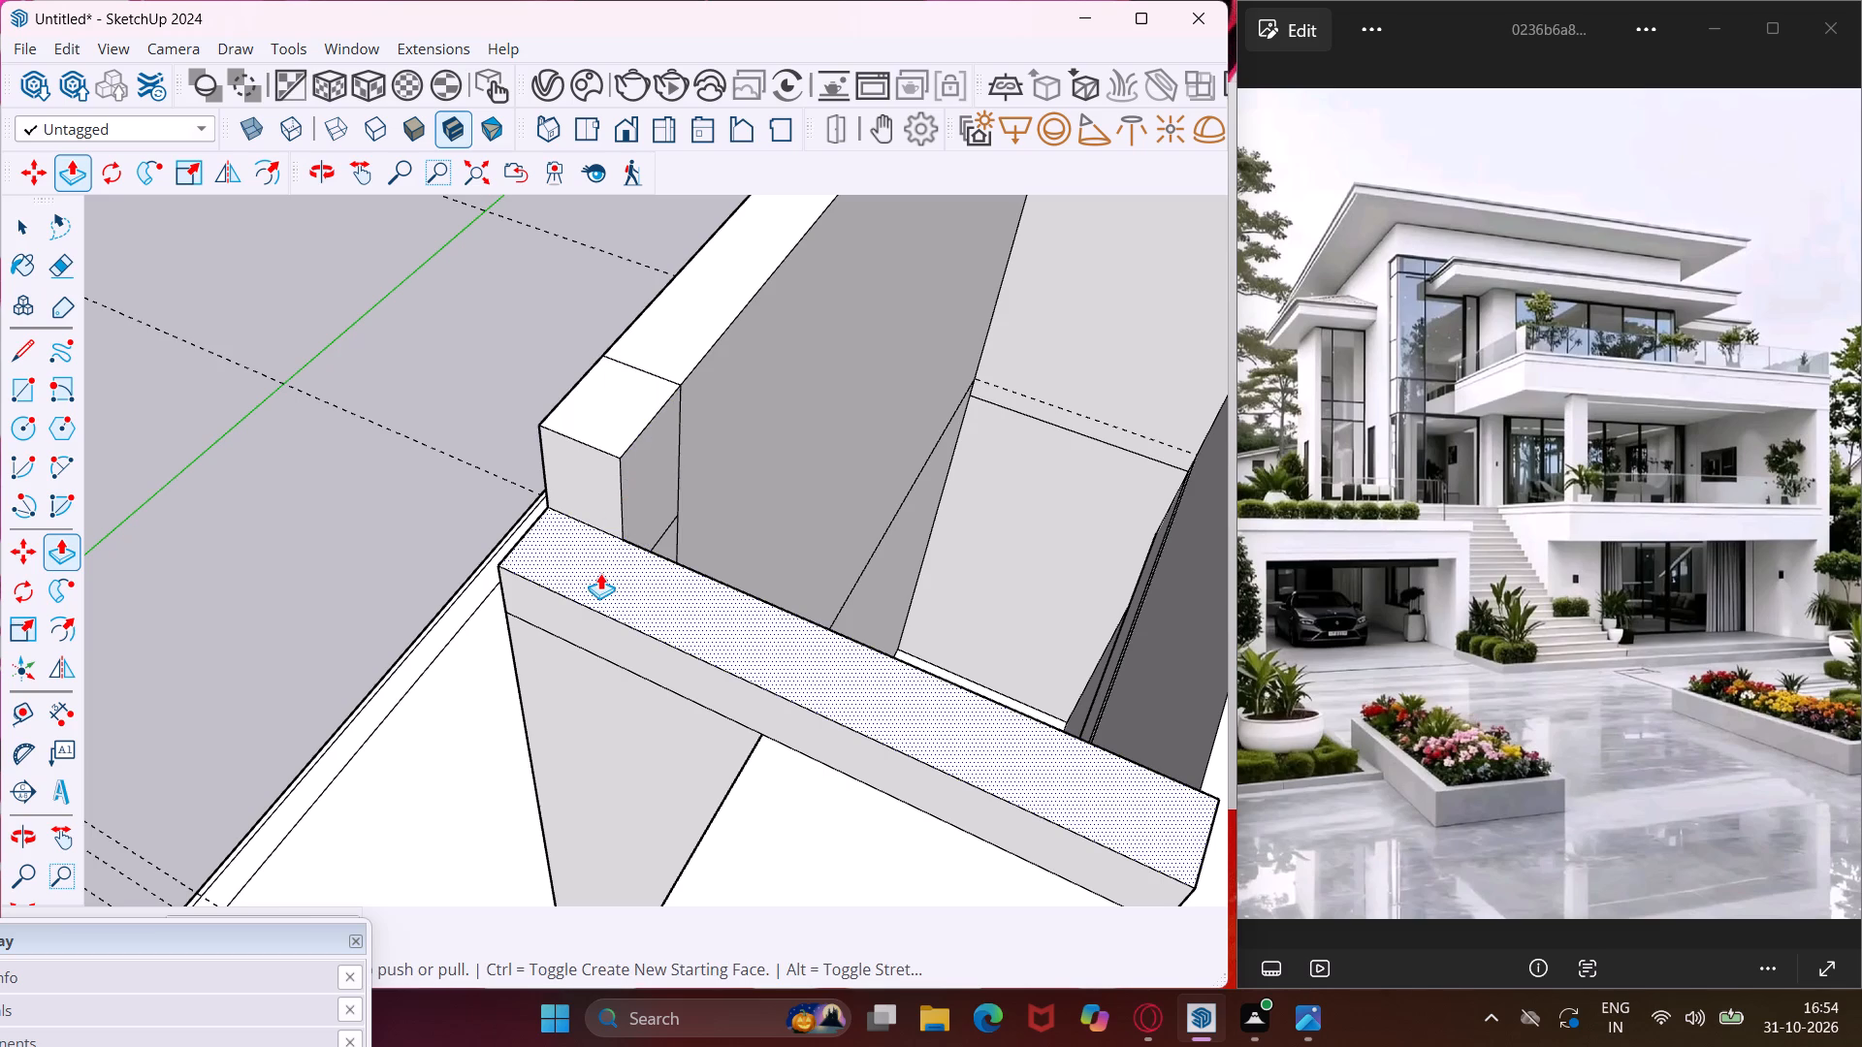
Extend the raised short front wall past the inner dividing wall to the far outer corner by Push/Pulling its end face.
scroll(528, 526, down, 12)
middle_drag(759, 622, 494, 506)
scroll(513, 498, up, 4)
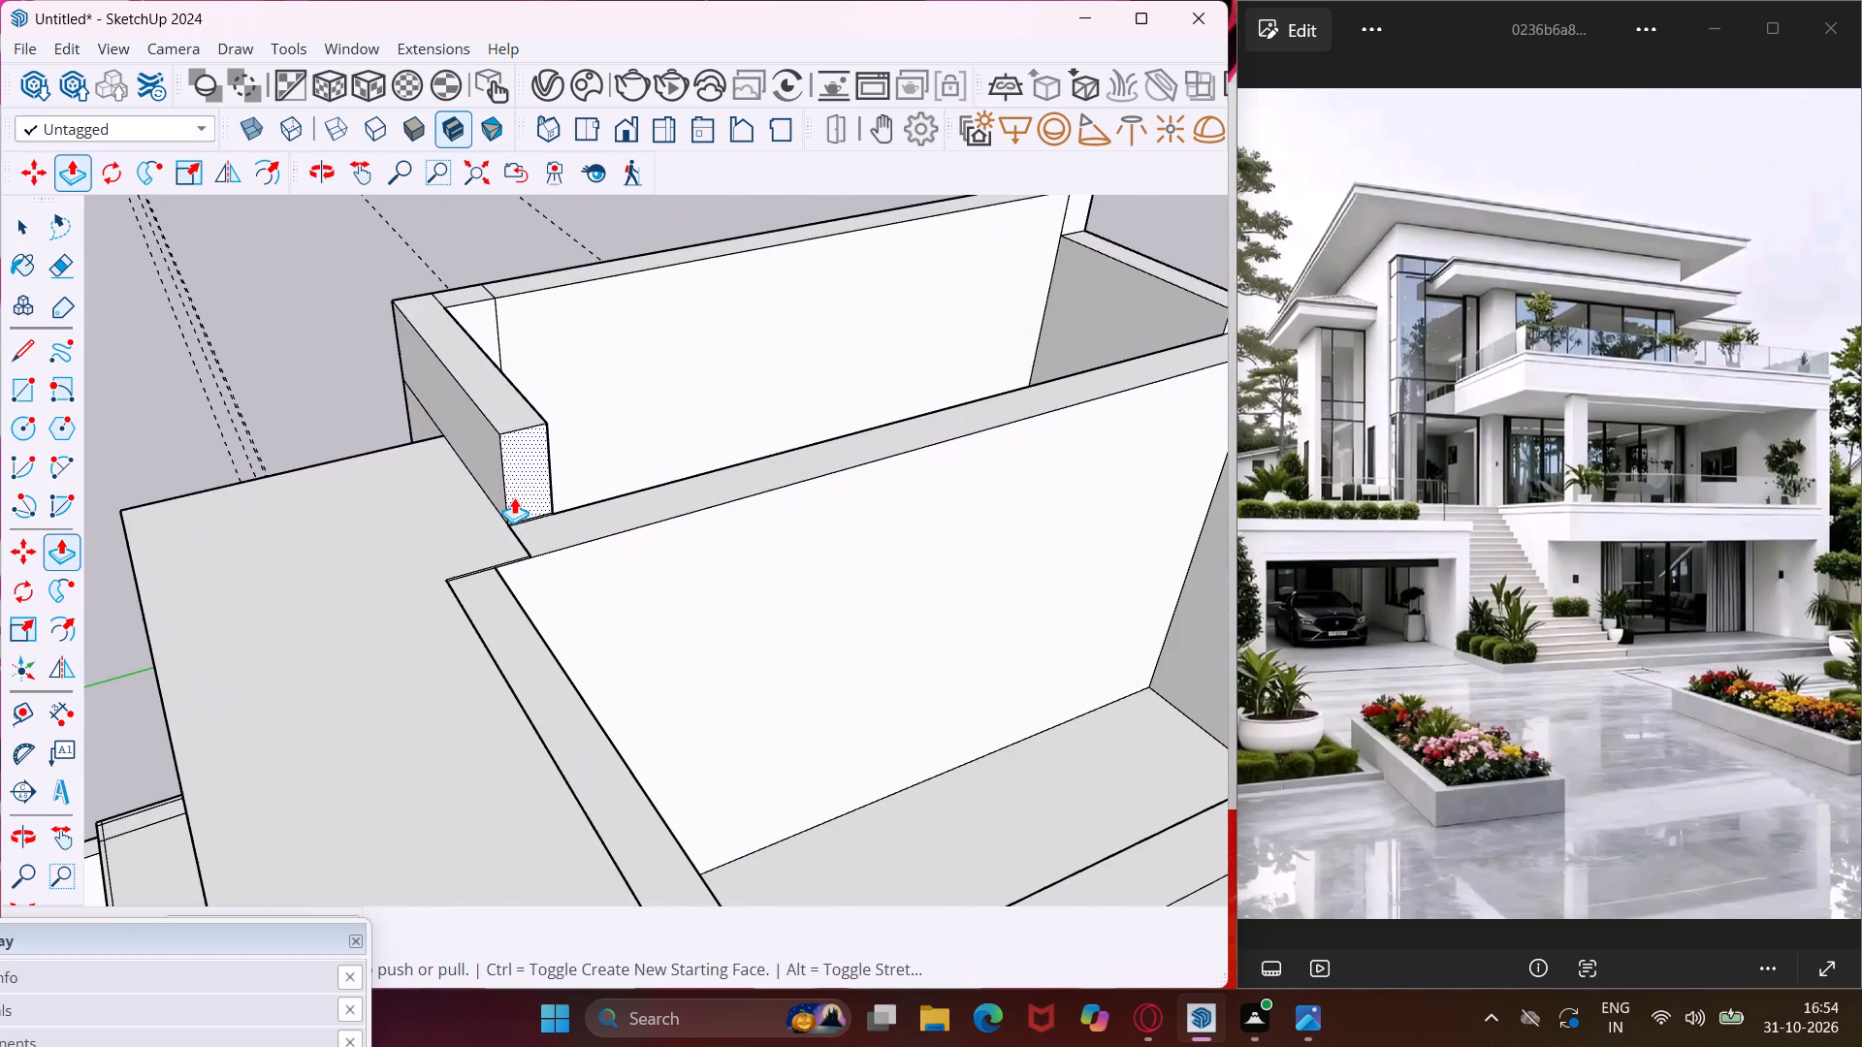
click(517, 495)
scroll(545, 523, down, 10)
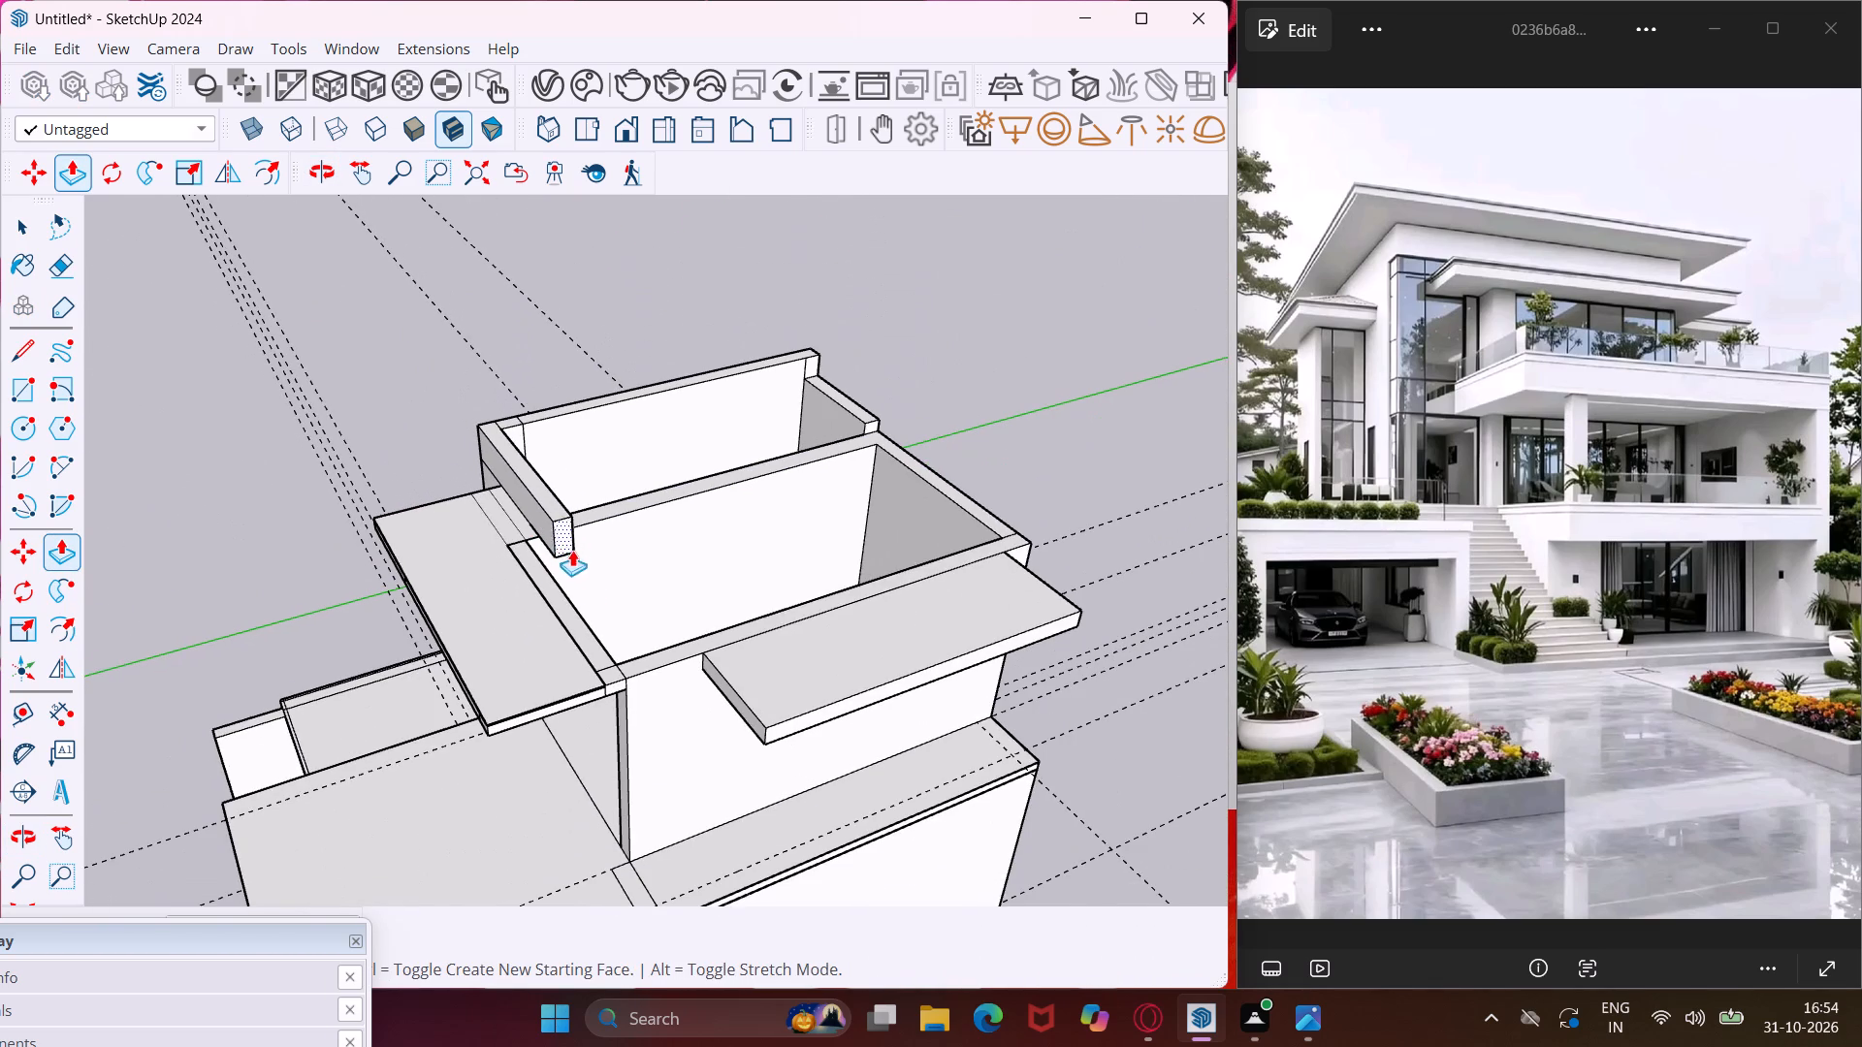
scroll(622, 660, up, 4)
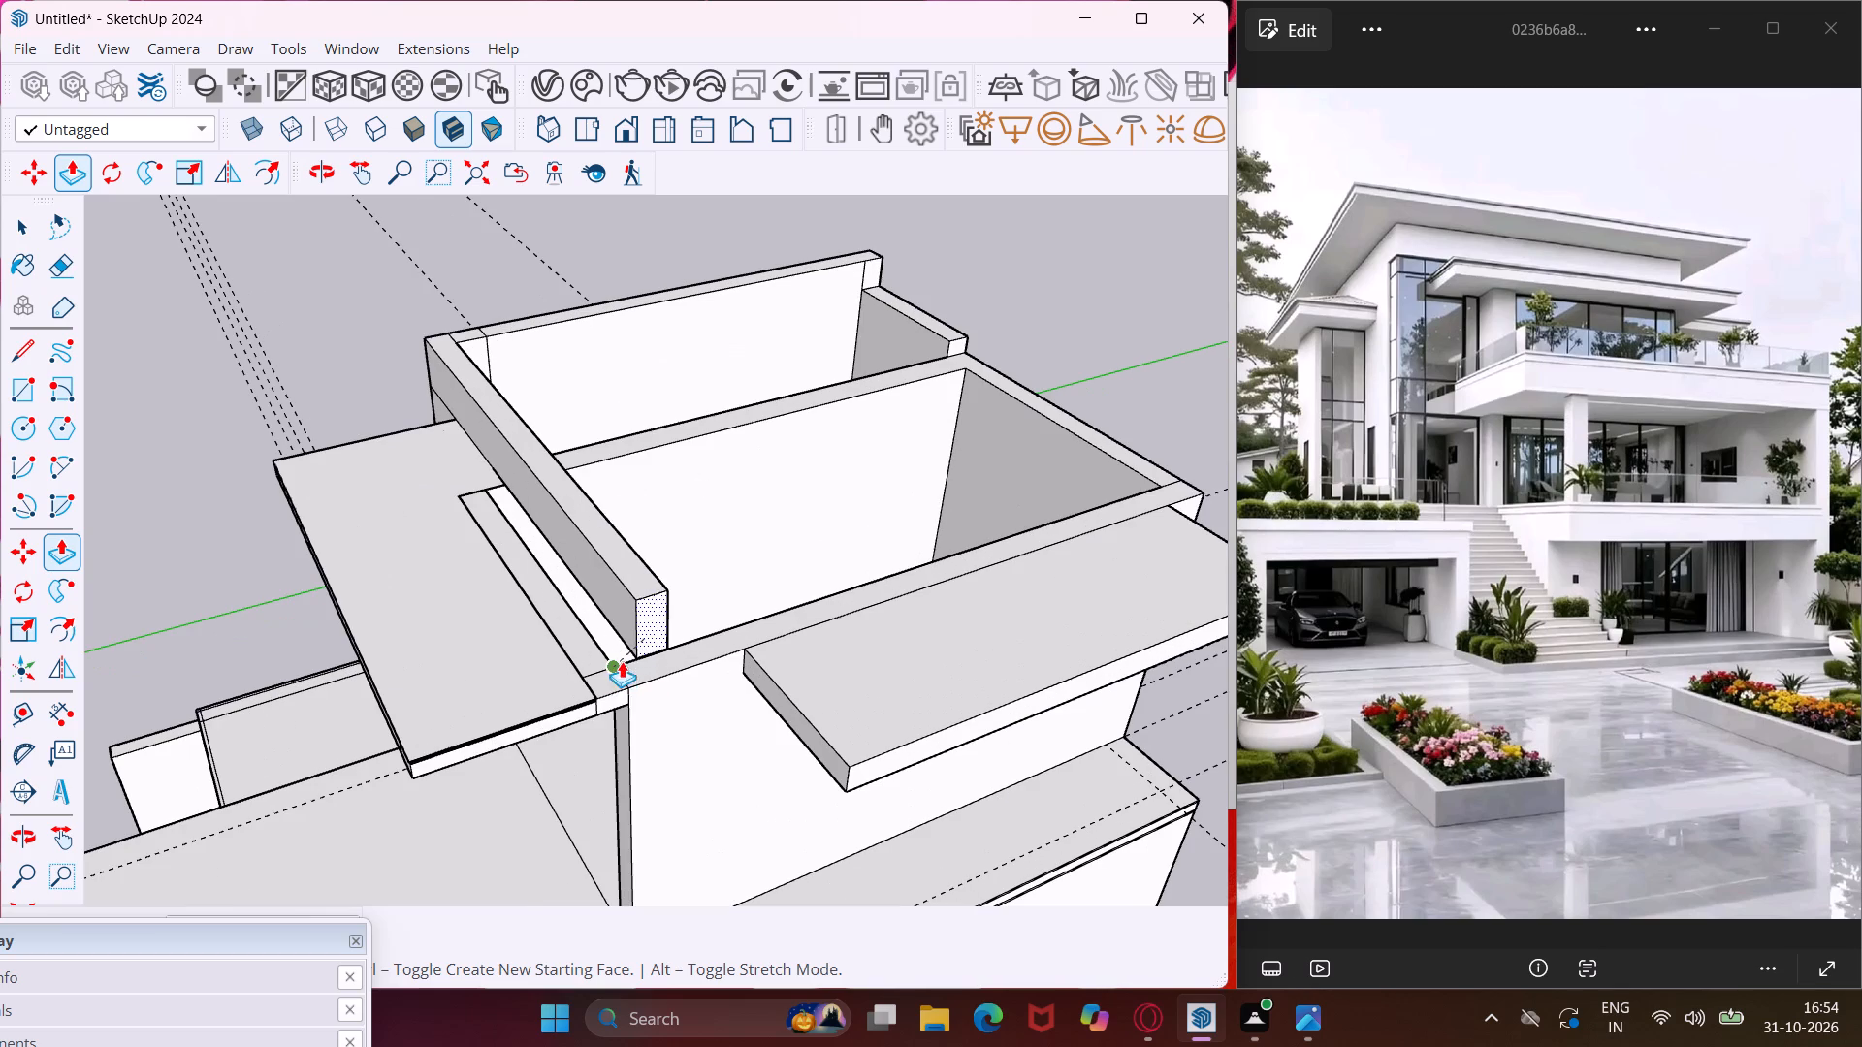
click(630, 687)
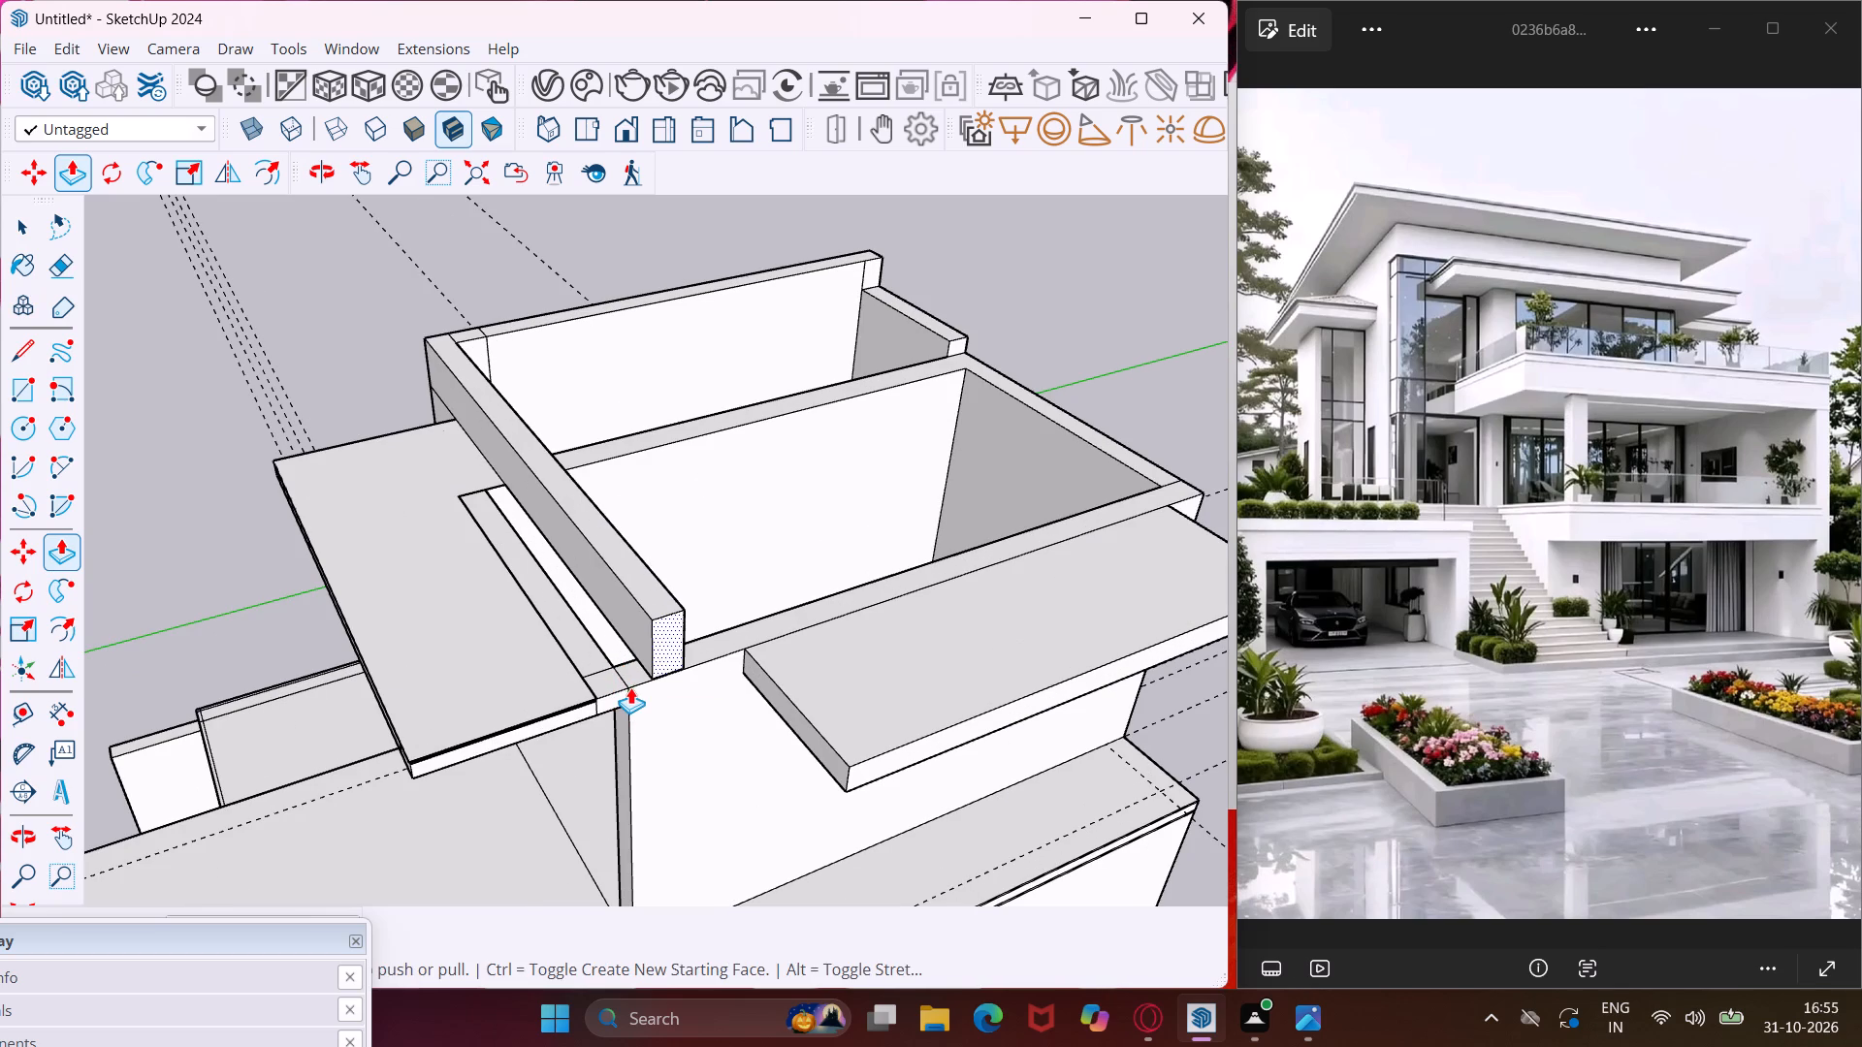
Push/Pull the top of the short rear wall up to the level of the long outer wall's top.
middle_drag(669, 664, 466, 692)
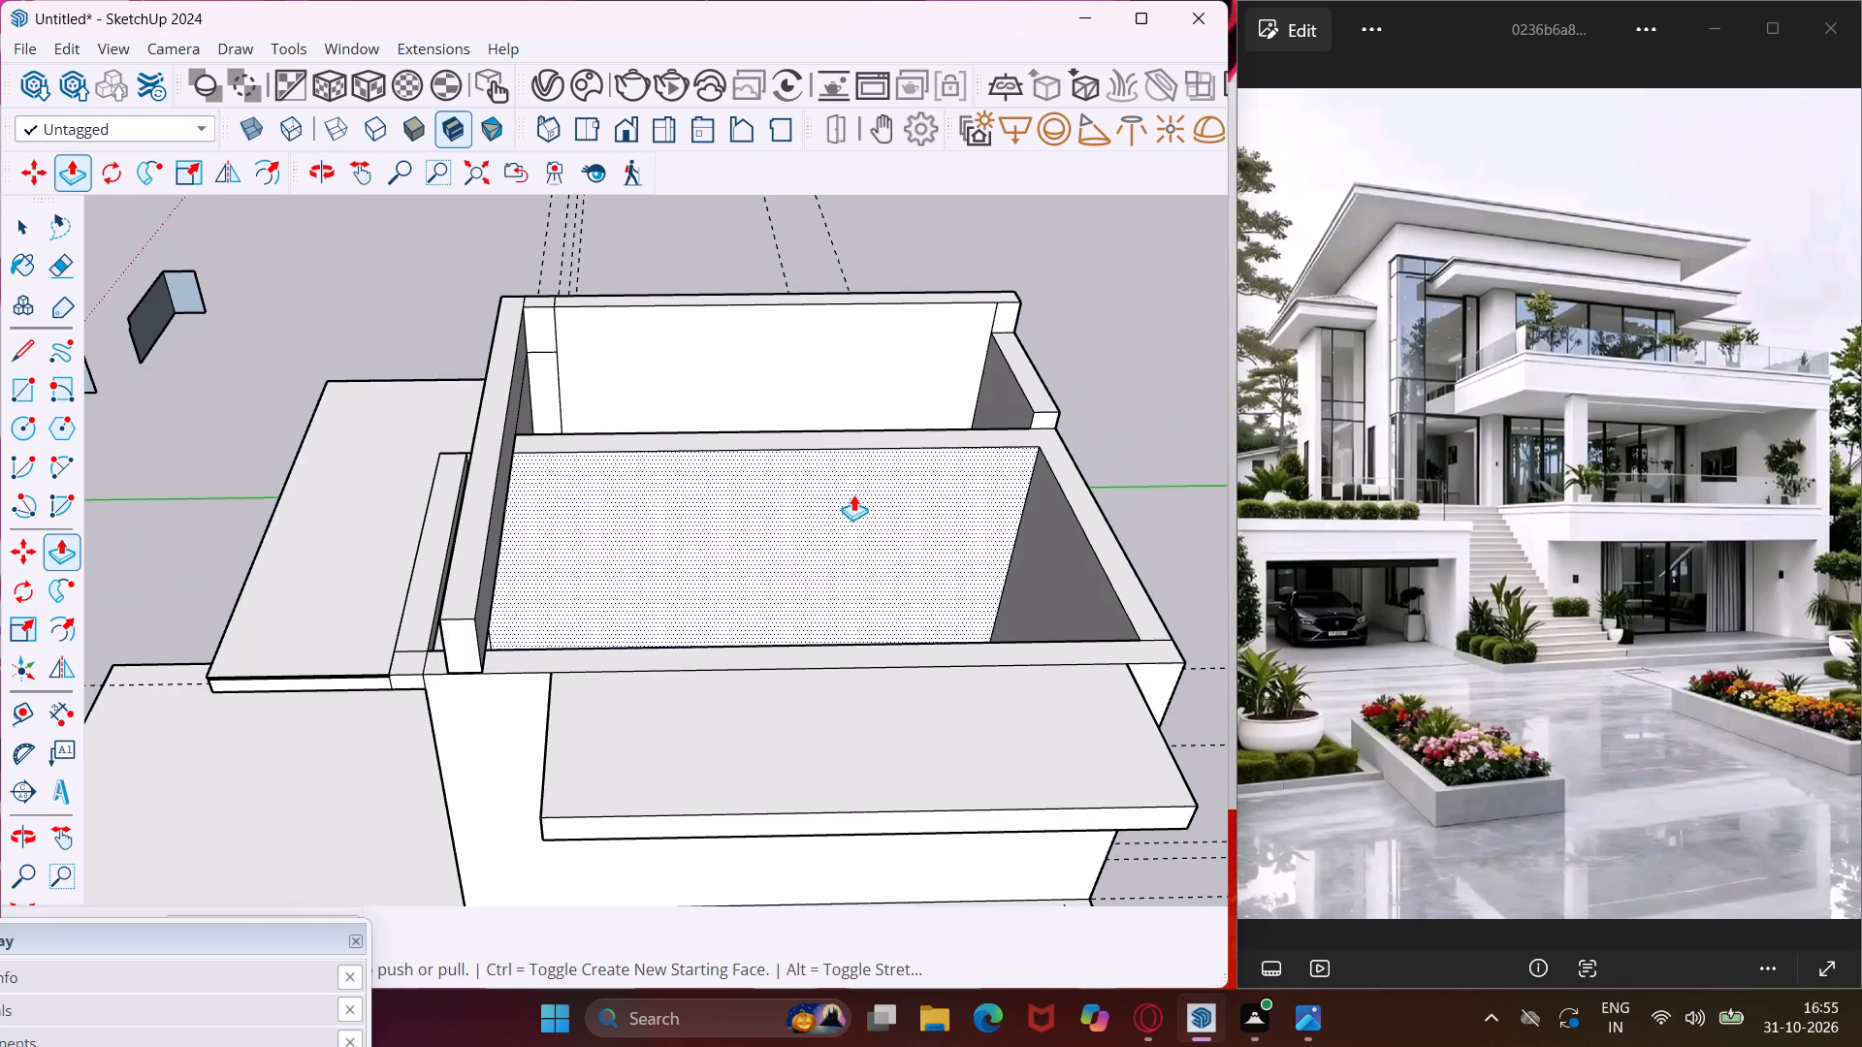
scroll(1006, 343, up, 6)
click(1011, 346)
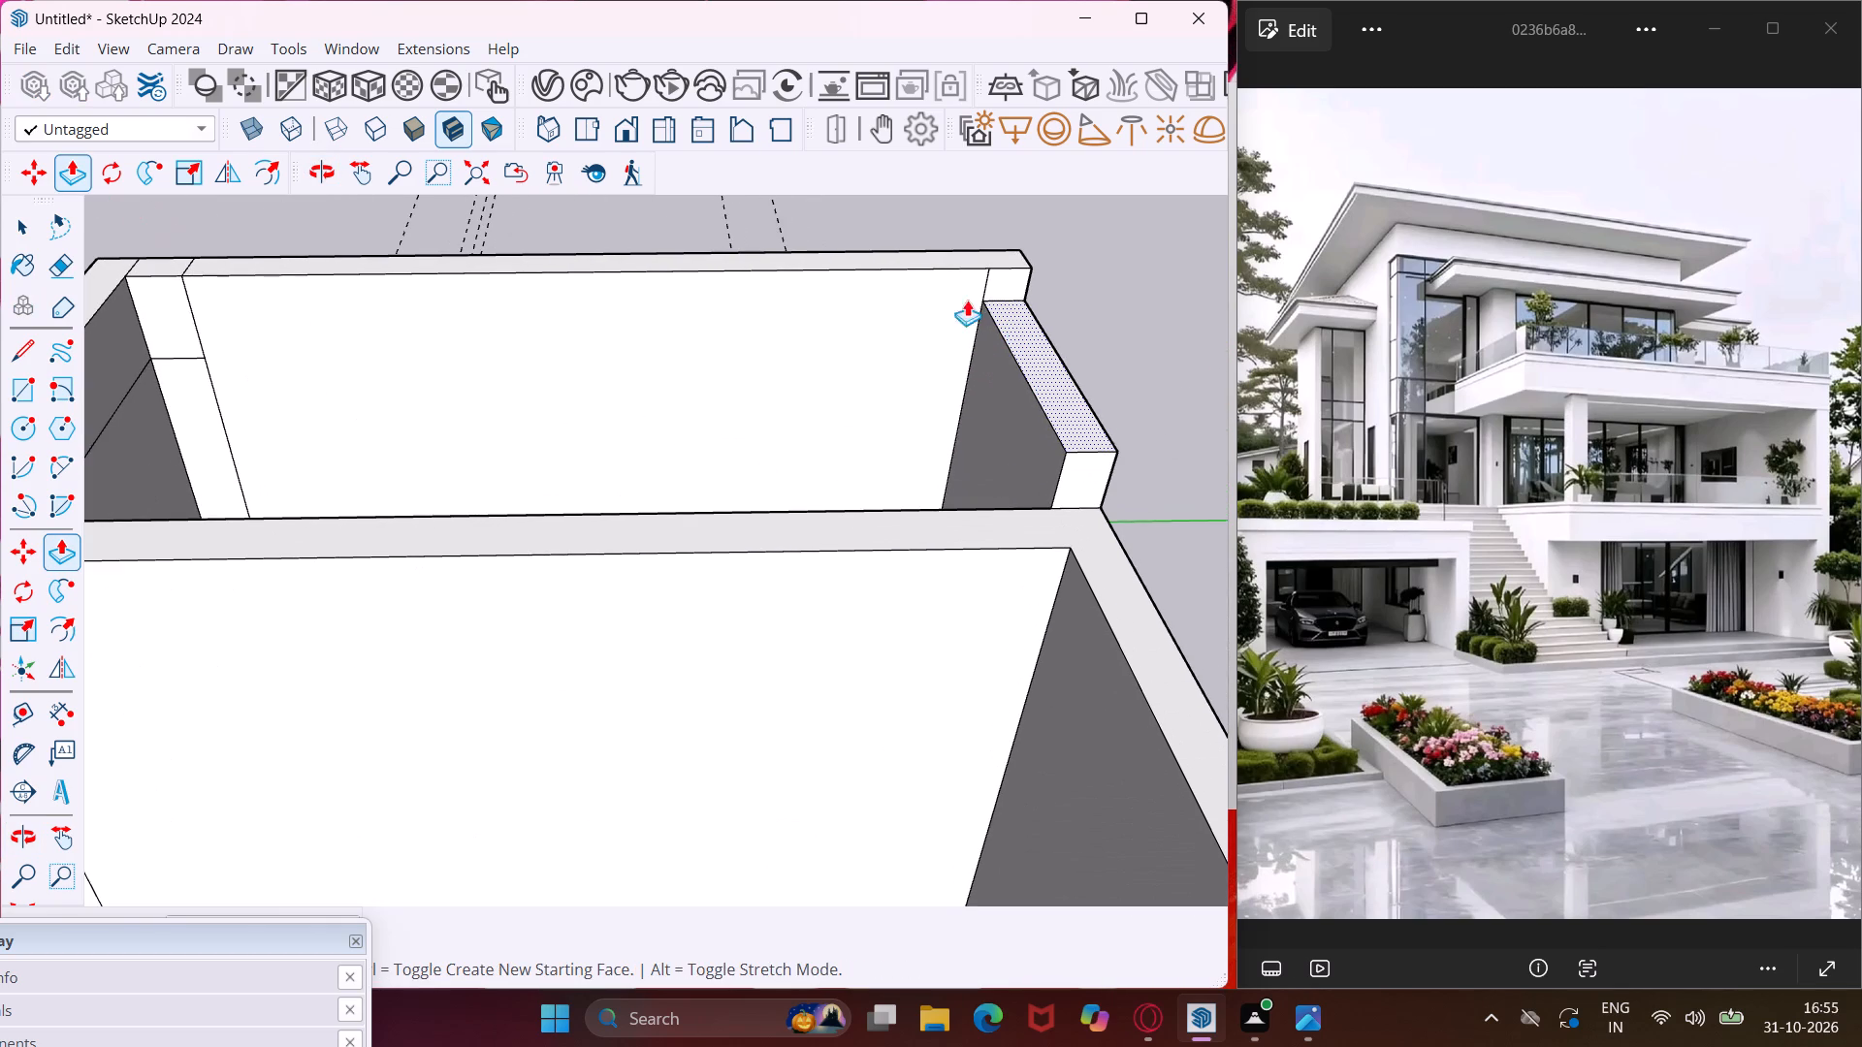
click(947, 272)
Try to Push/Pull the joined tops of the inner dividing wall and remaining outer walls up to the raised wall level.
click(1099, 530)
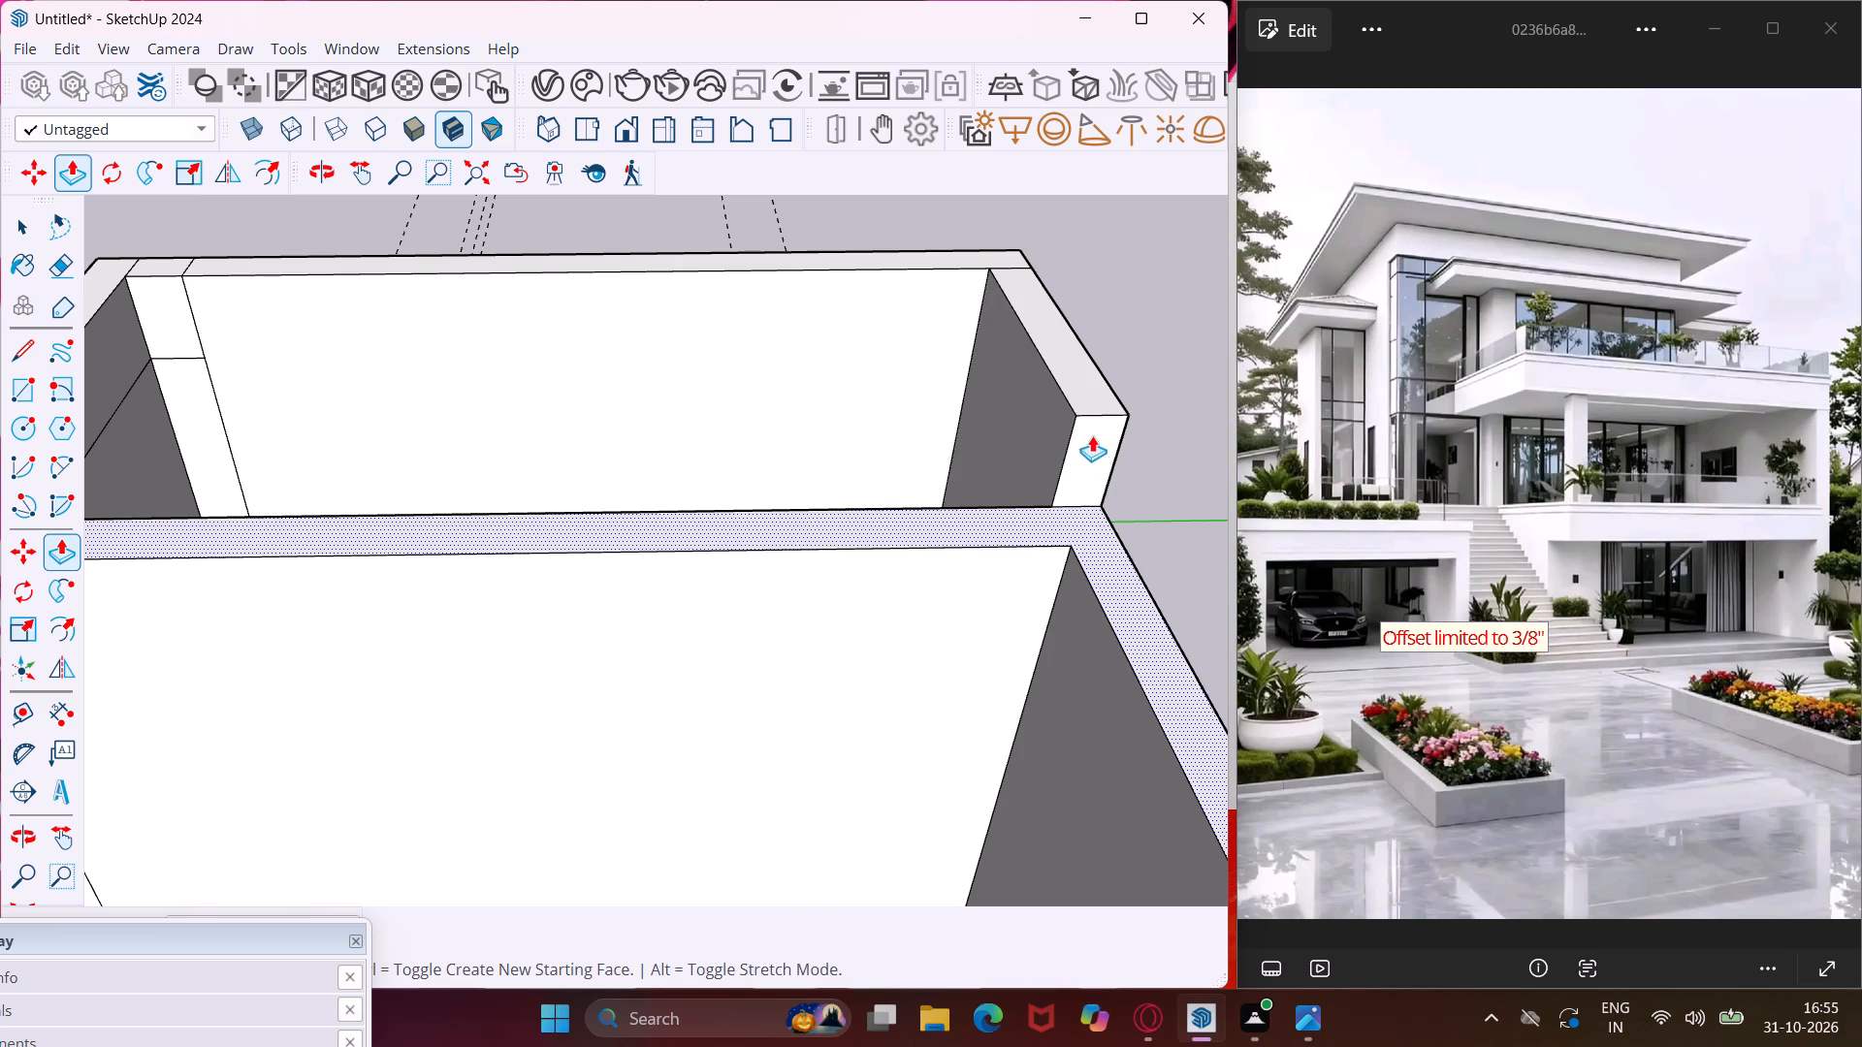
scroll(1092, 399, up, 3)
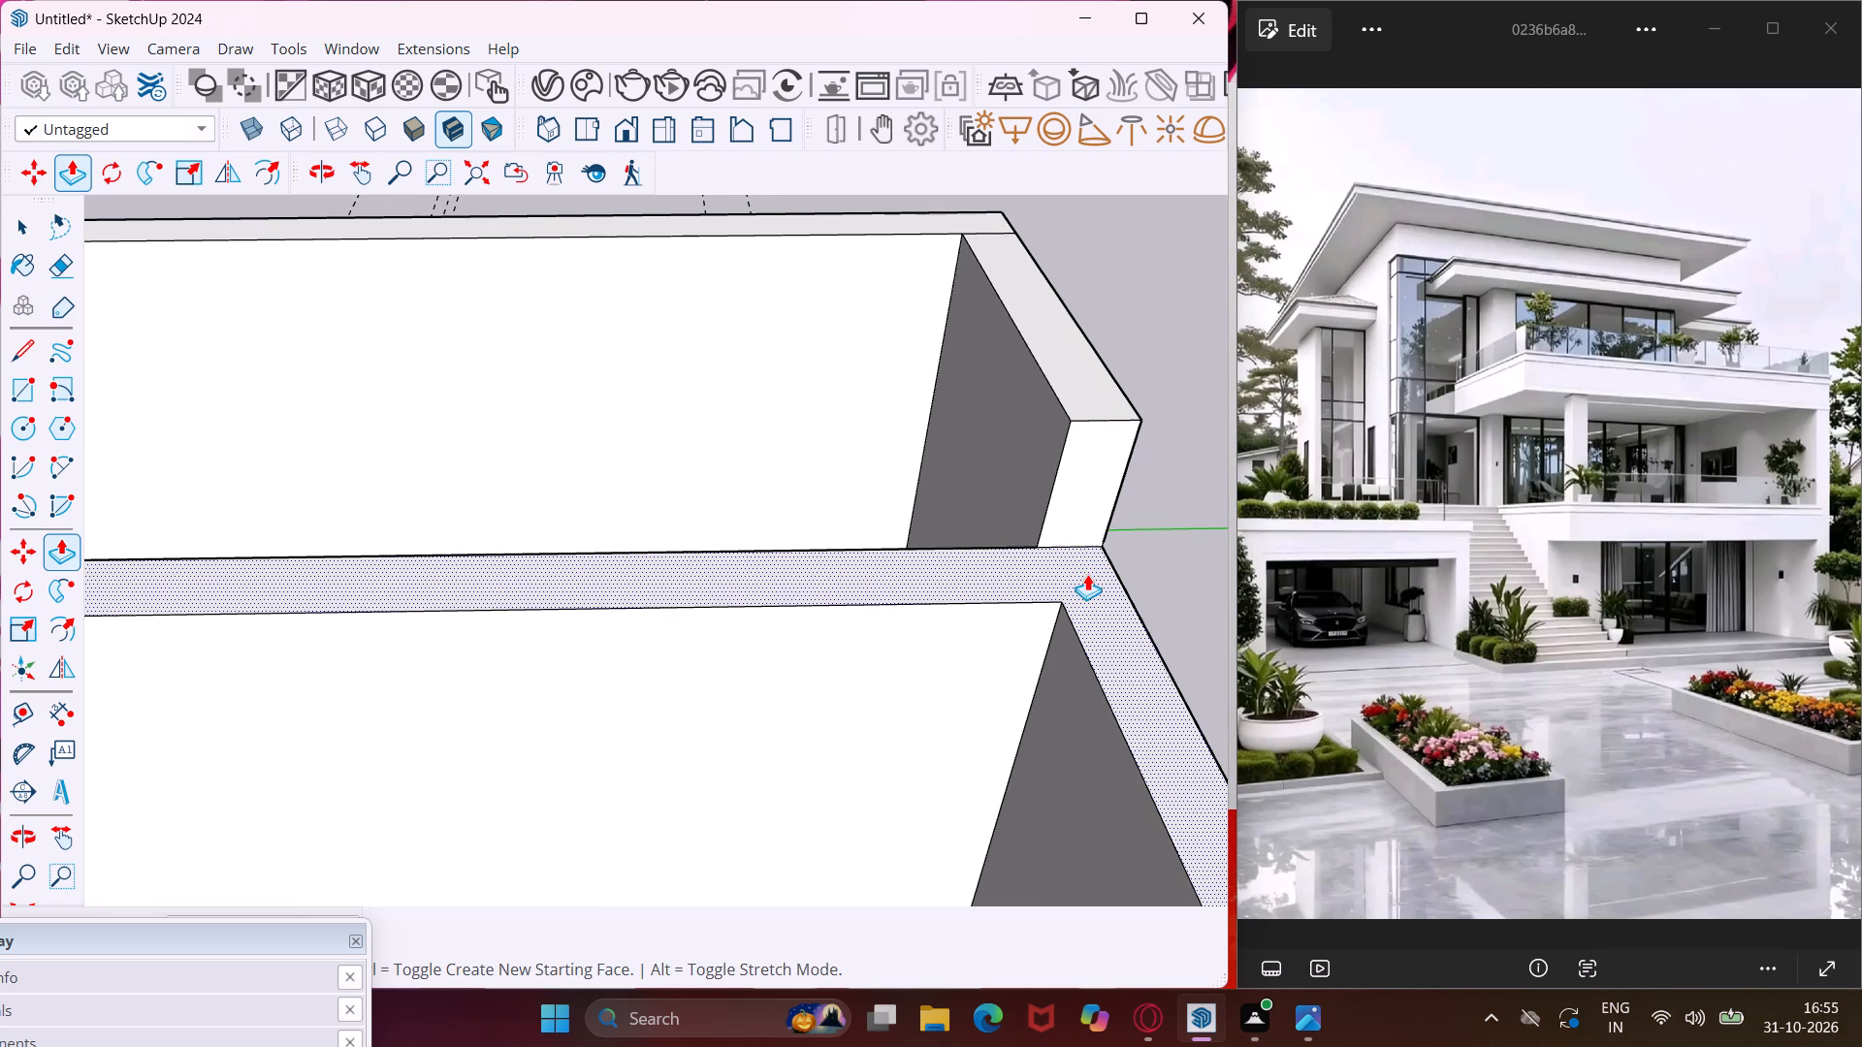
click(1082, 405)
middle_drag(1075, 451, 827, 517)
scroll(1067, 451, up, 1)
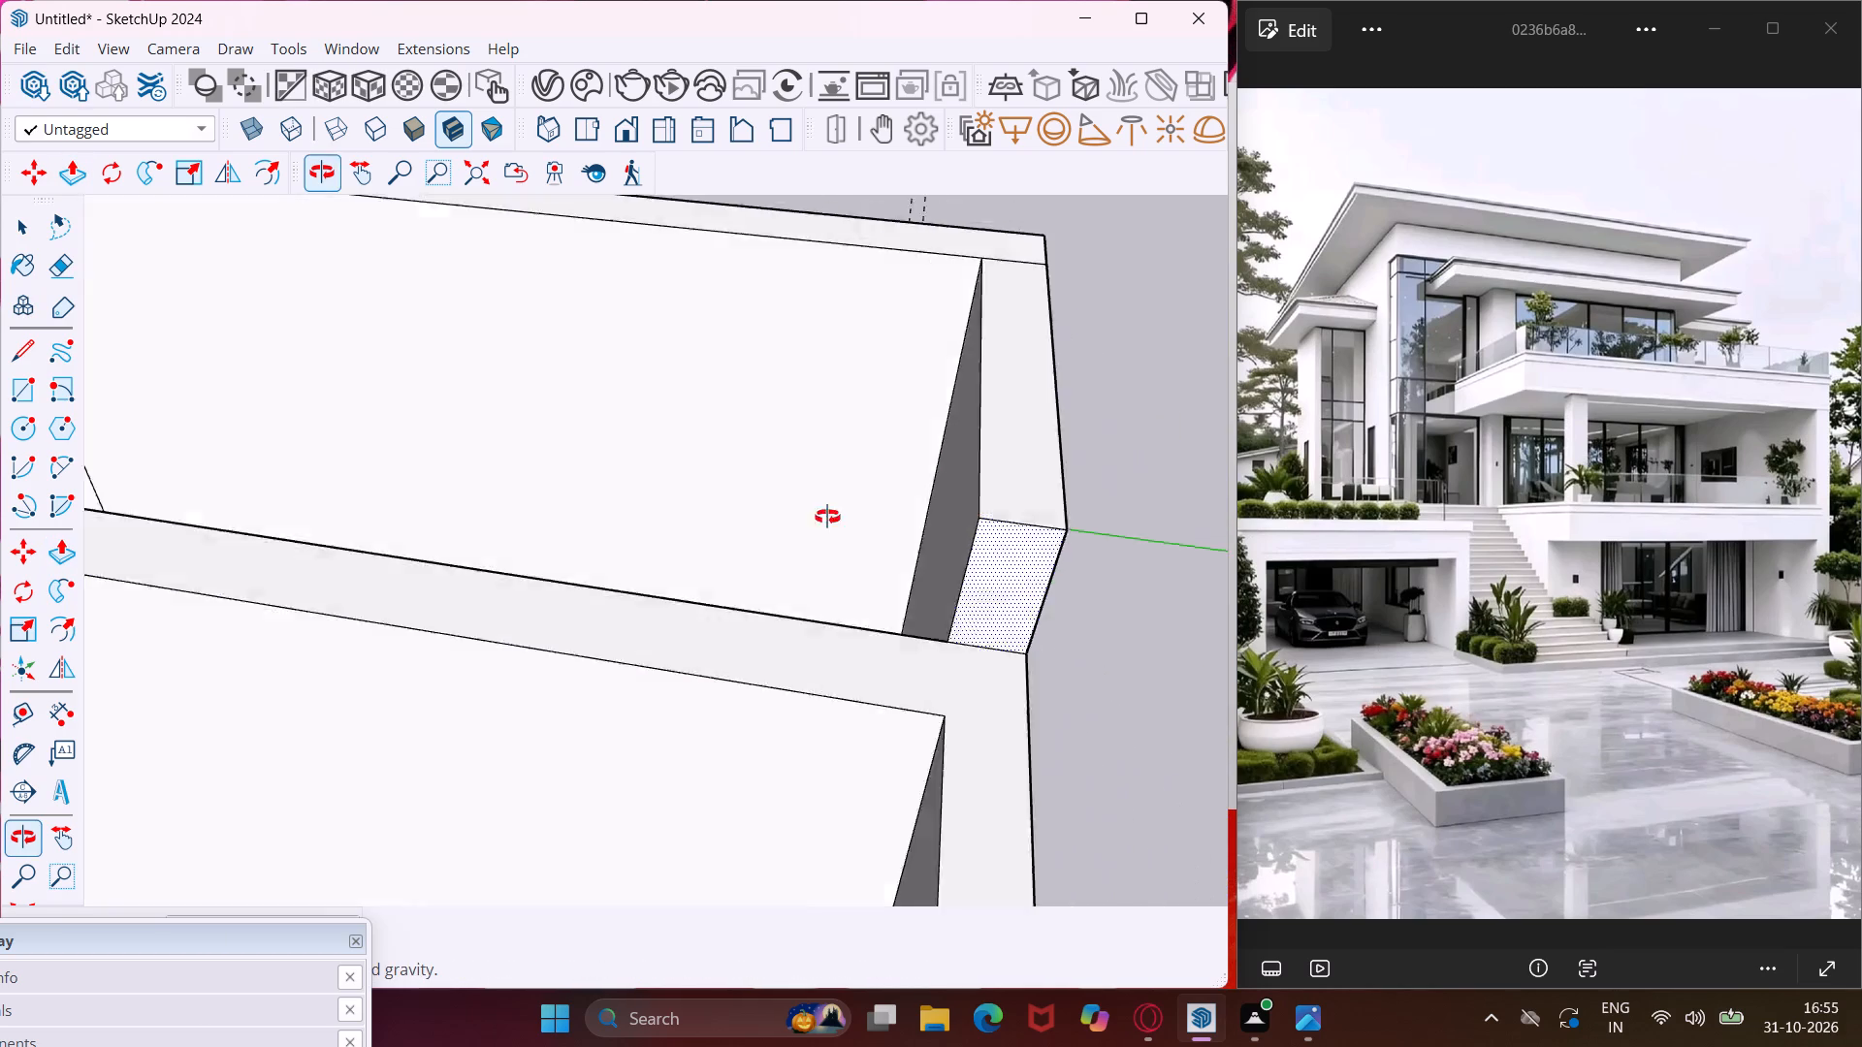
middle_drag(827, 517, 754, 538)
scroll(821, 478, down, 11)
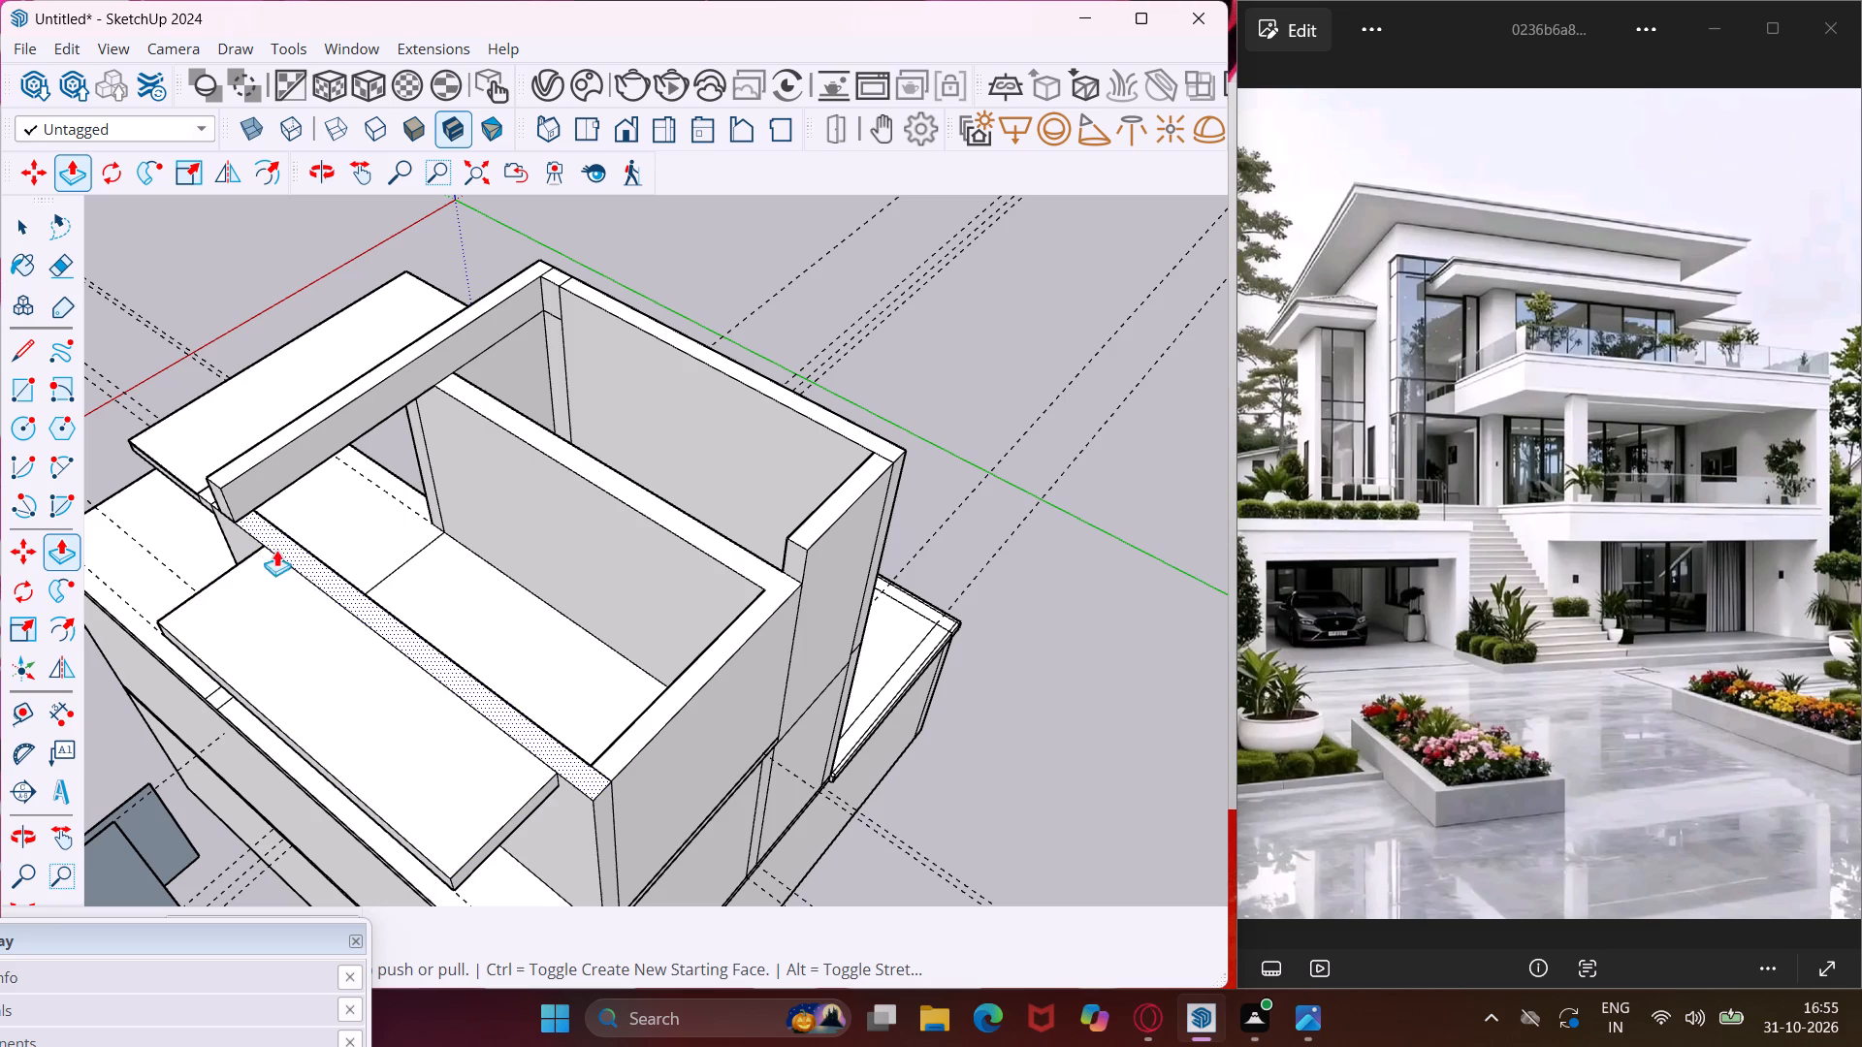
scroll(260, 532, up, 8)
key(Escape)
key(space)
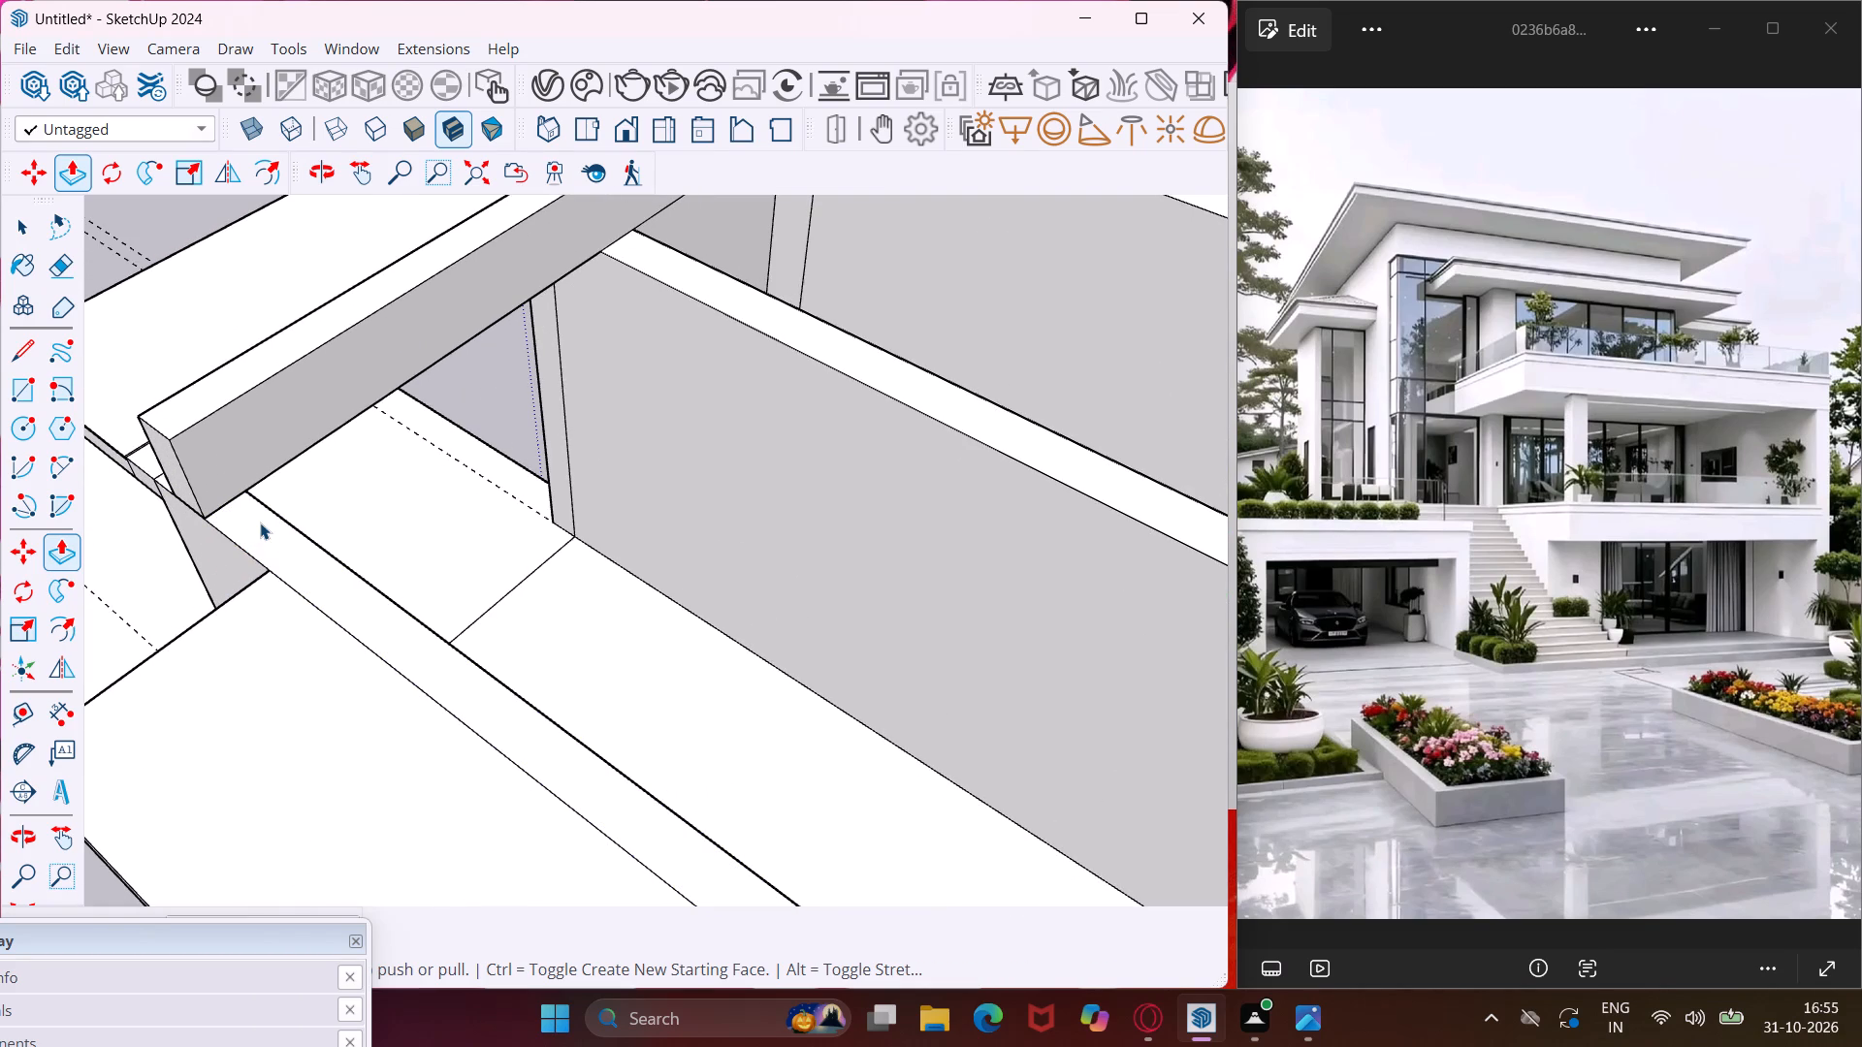
Draw lines across the tops of the canopy-side wall and inner dividing wall along the raised front wall's lower edge.
scroll(260, 523, down, 4)
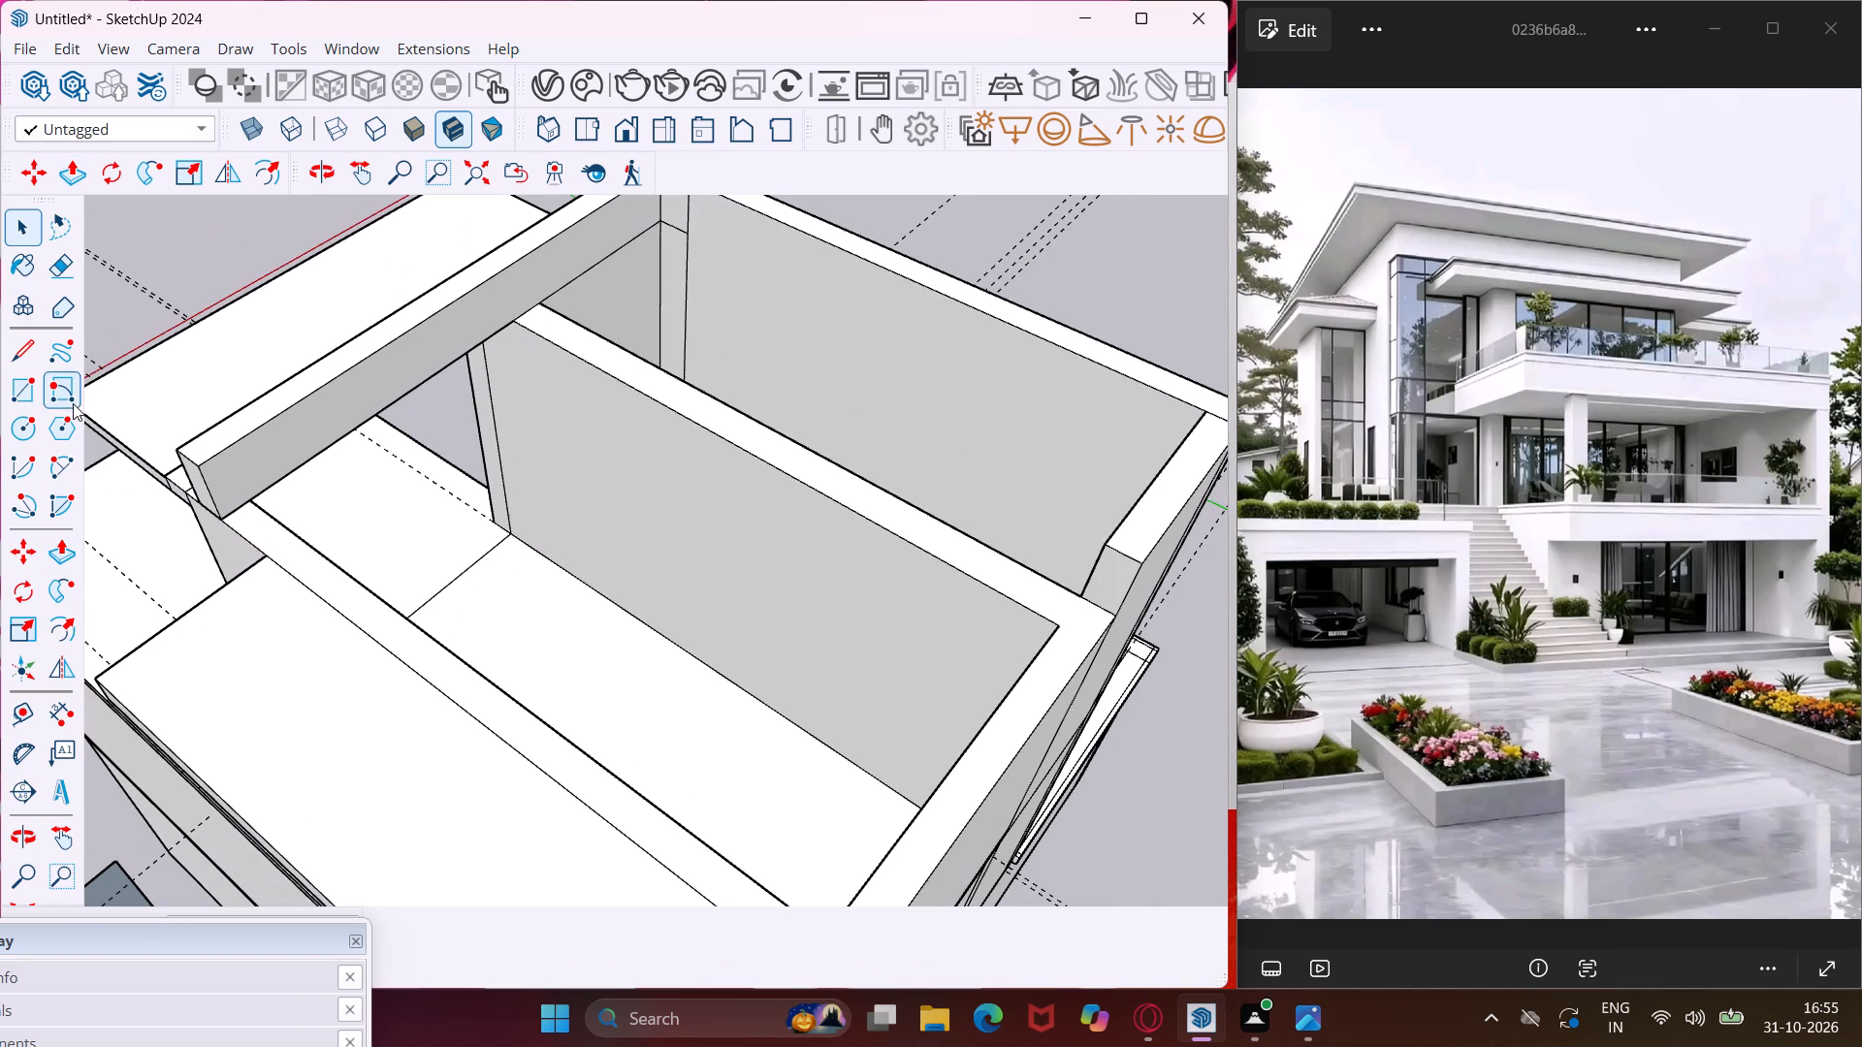
click(34, 360)
scroll(226, 497, up, 3)
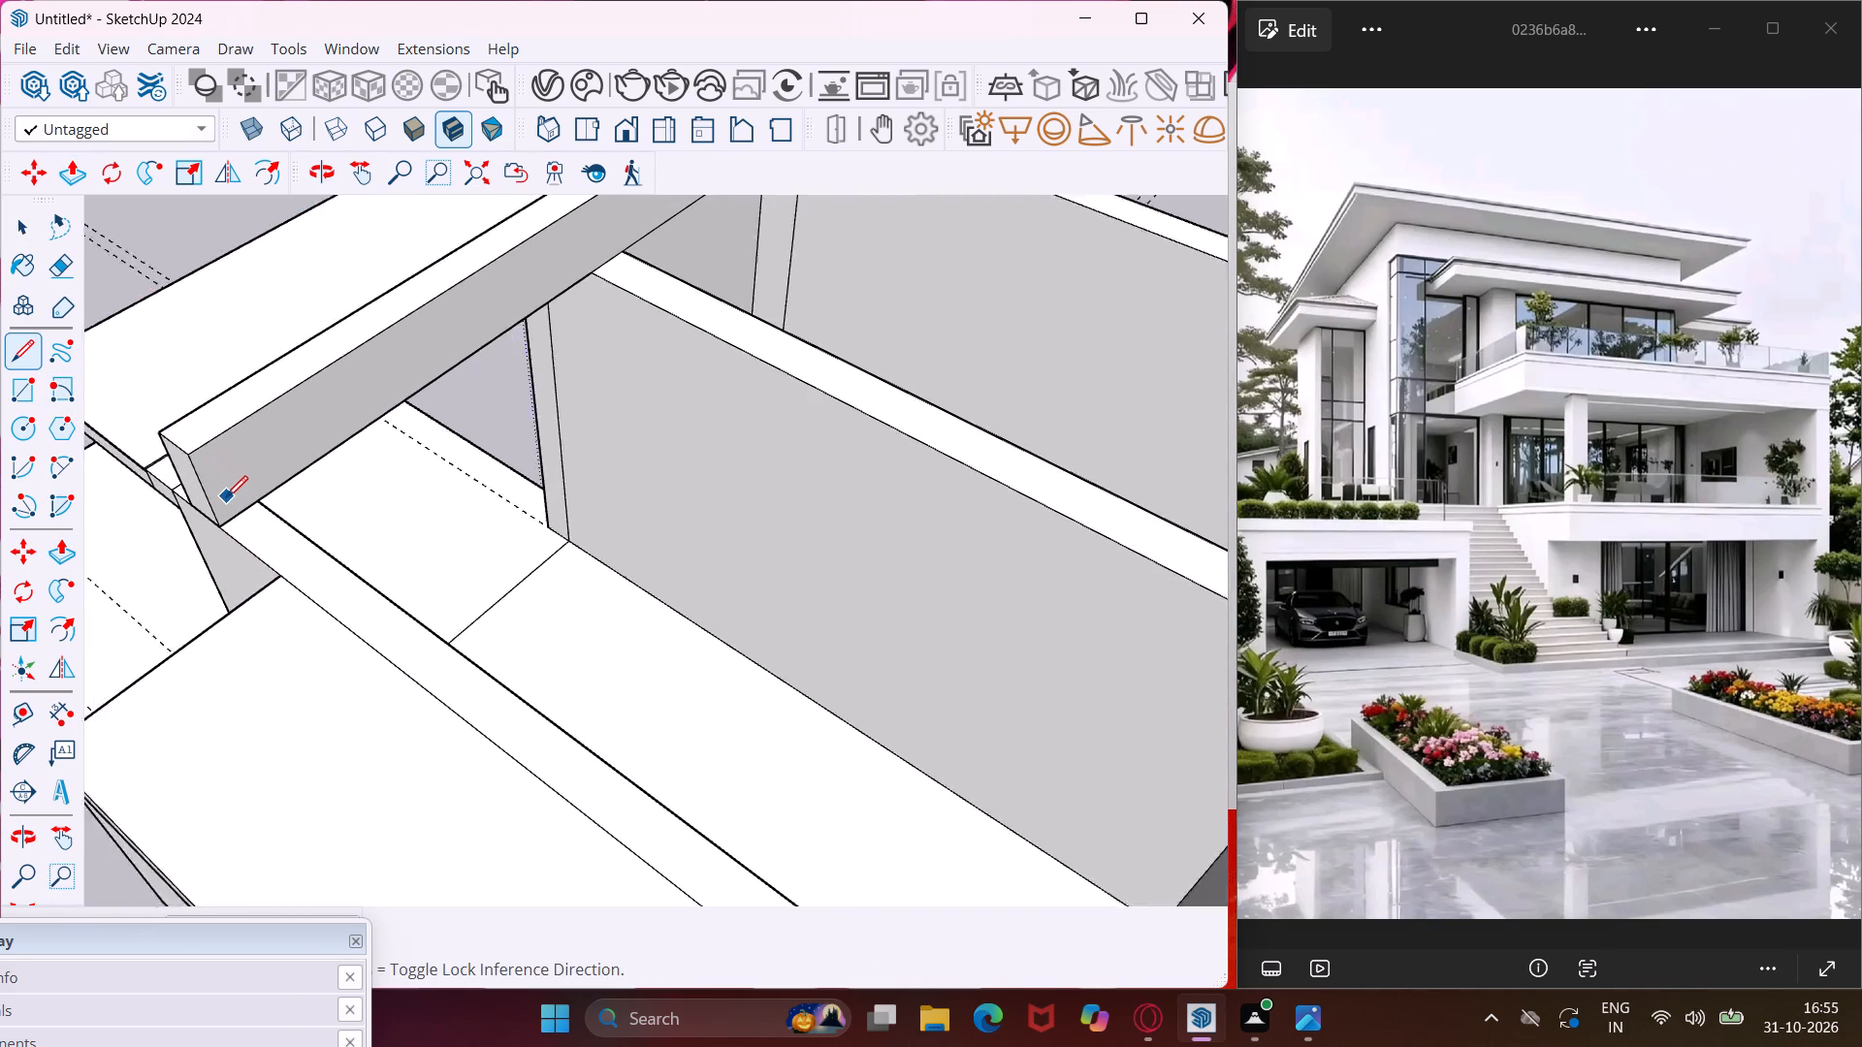
scroll(226, 497, up, 9)
drag(209, 551, 220, 550)
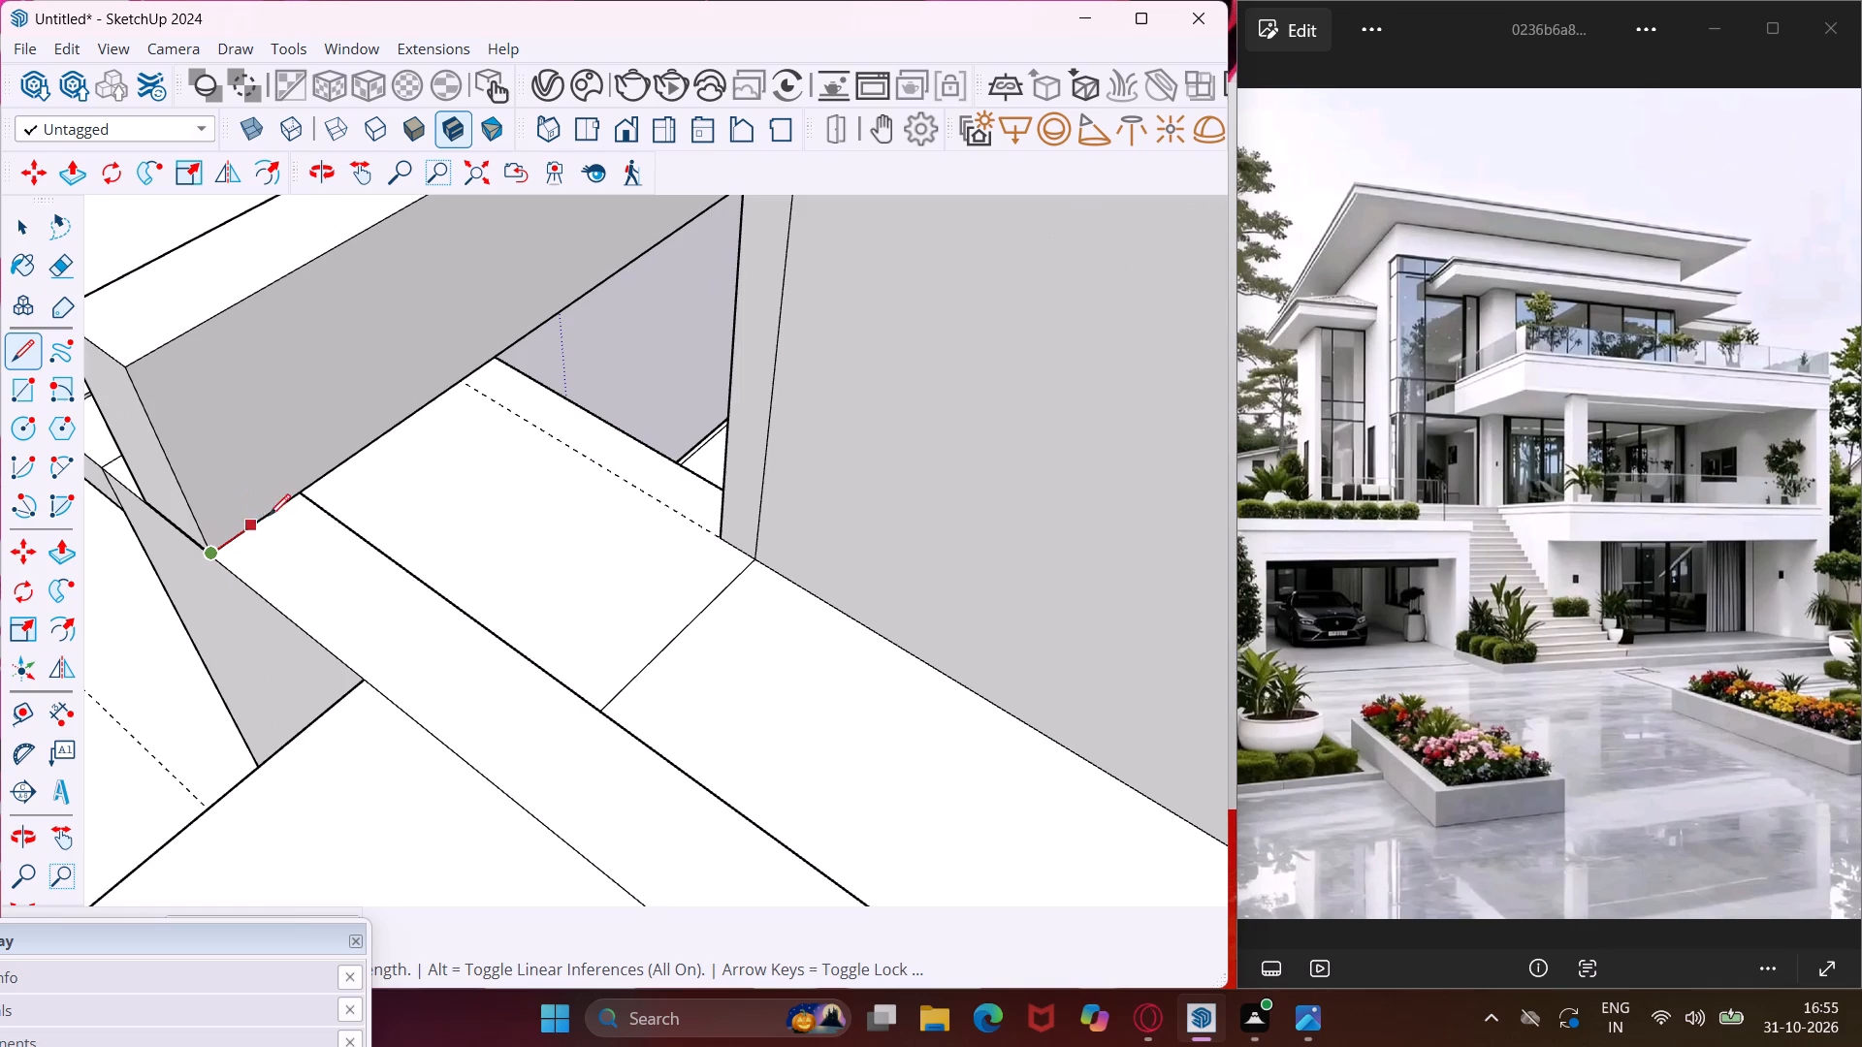
click(305, 493)
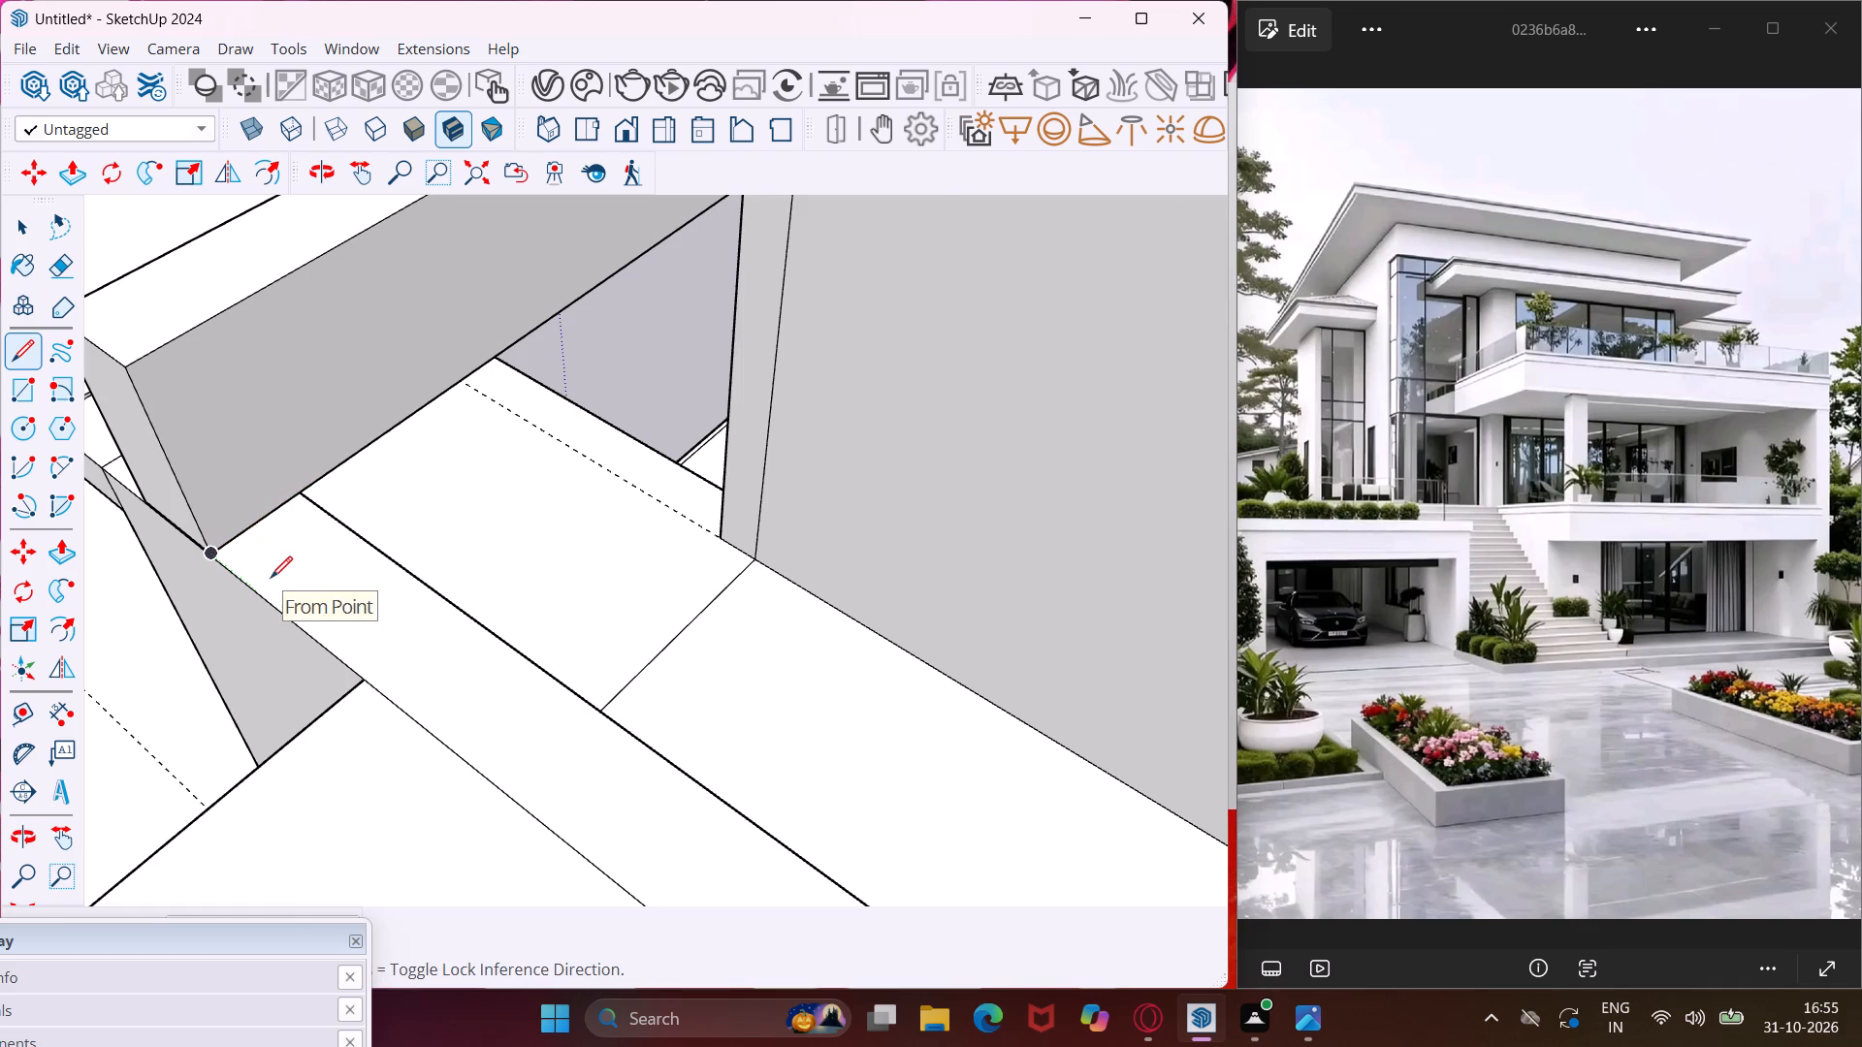
scroll(270, 578, down, 10)
scroll(605, 305, up, 2)
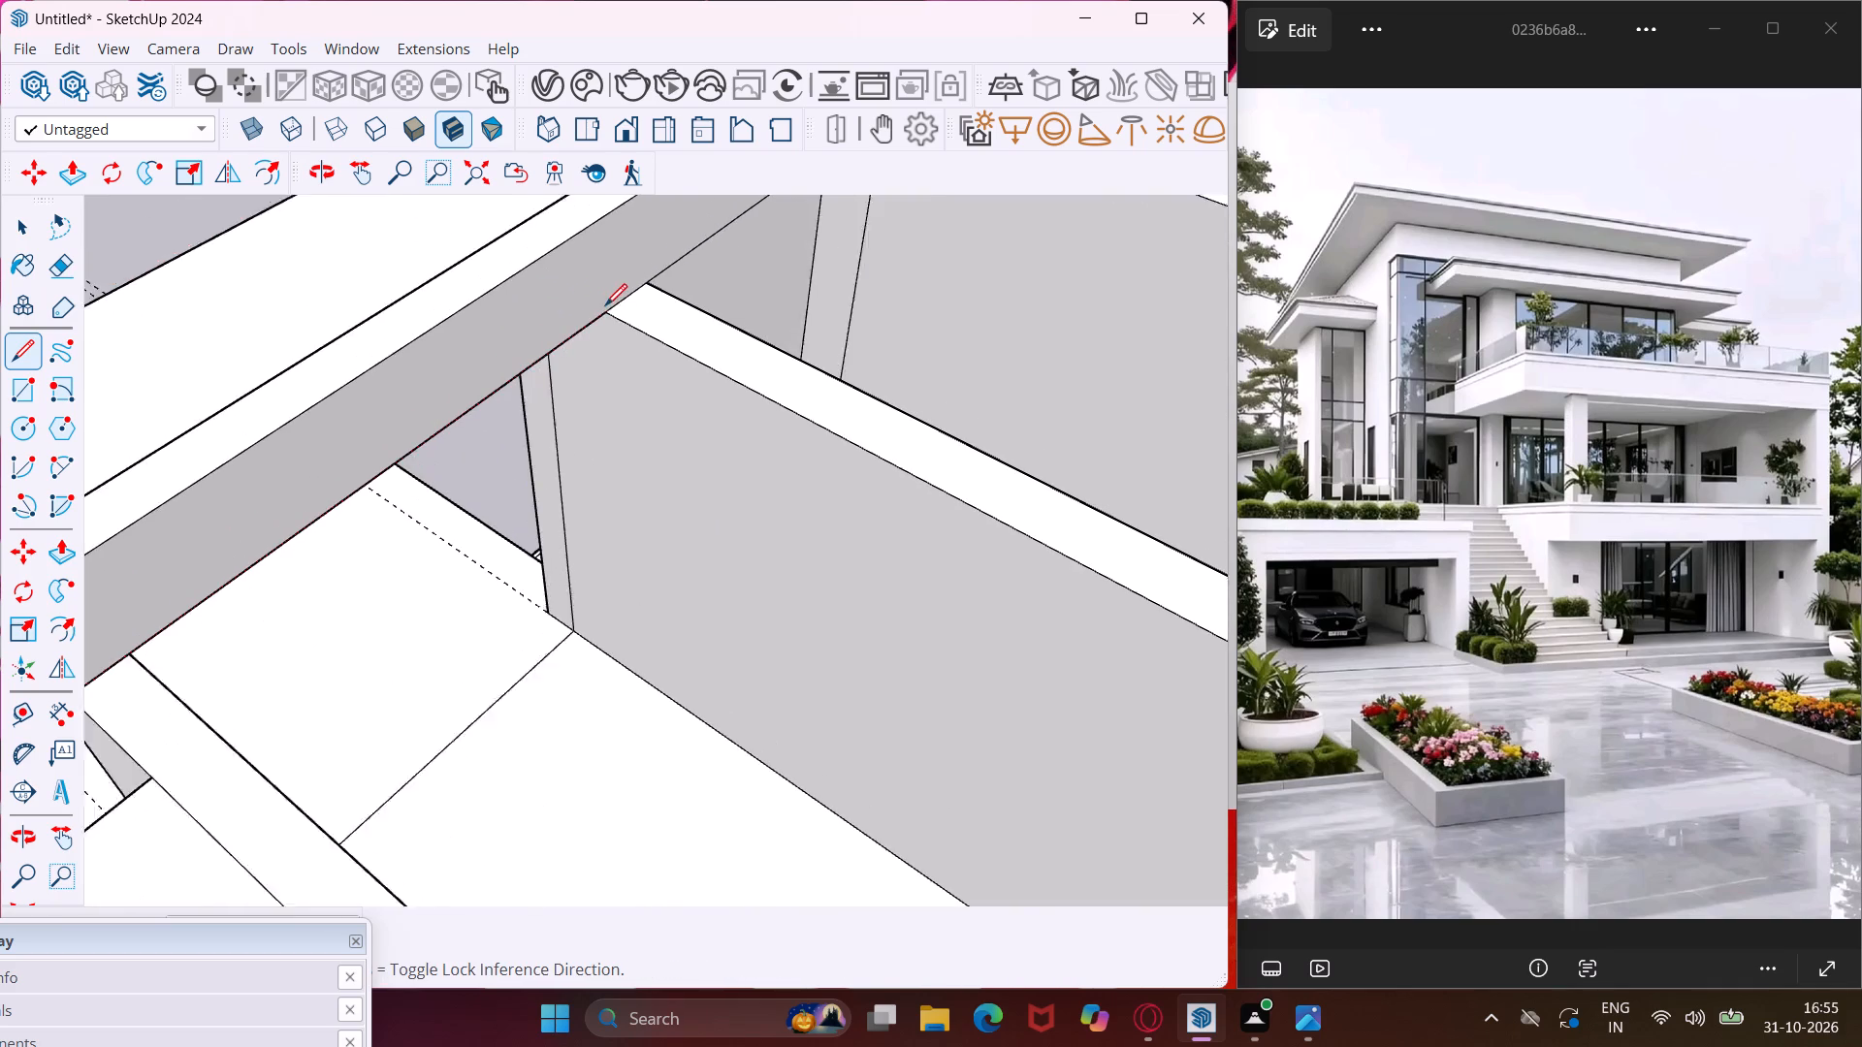
scroll(605, 305, up, 6)
click(603, 317)
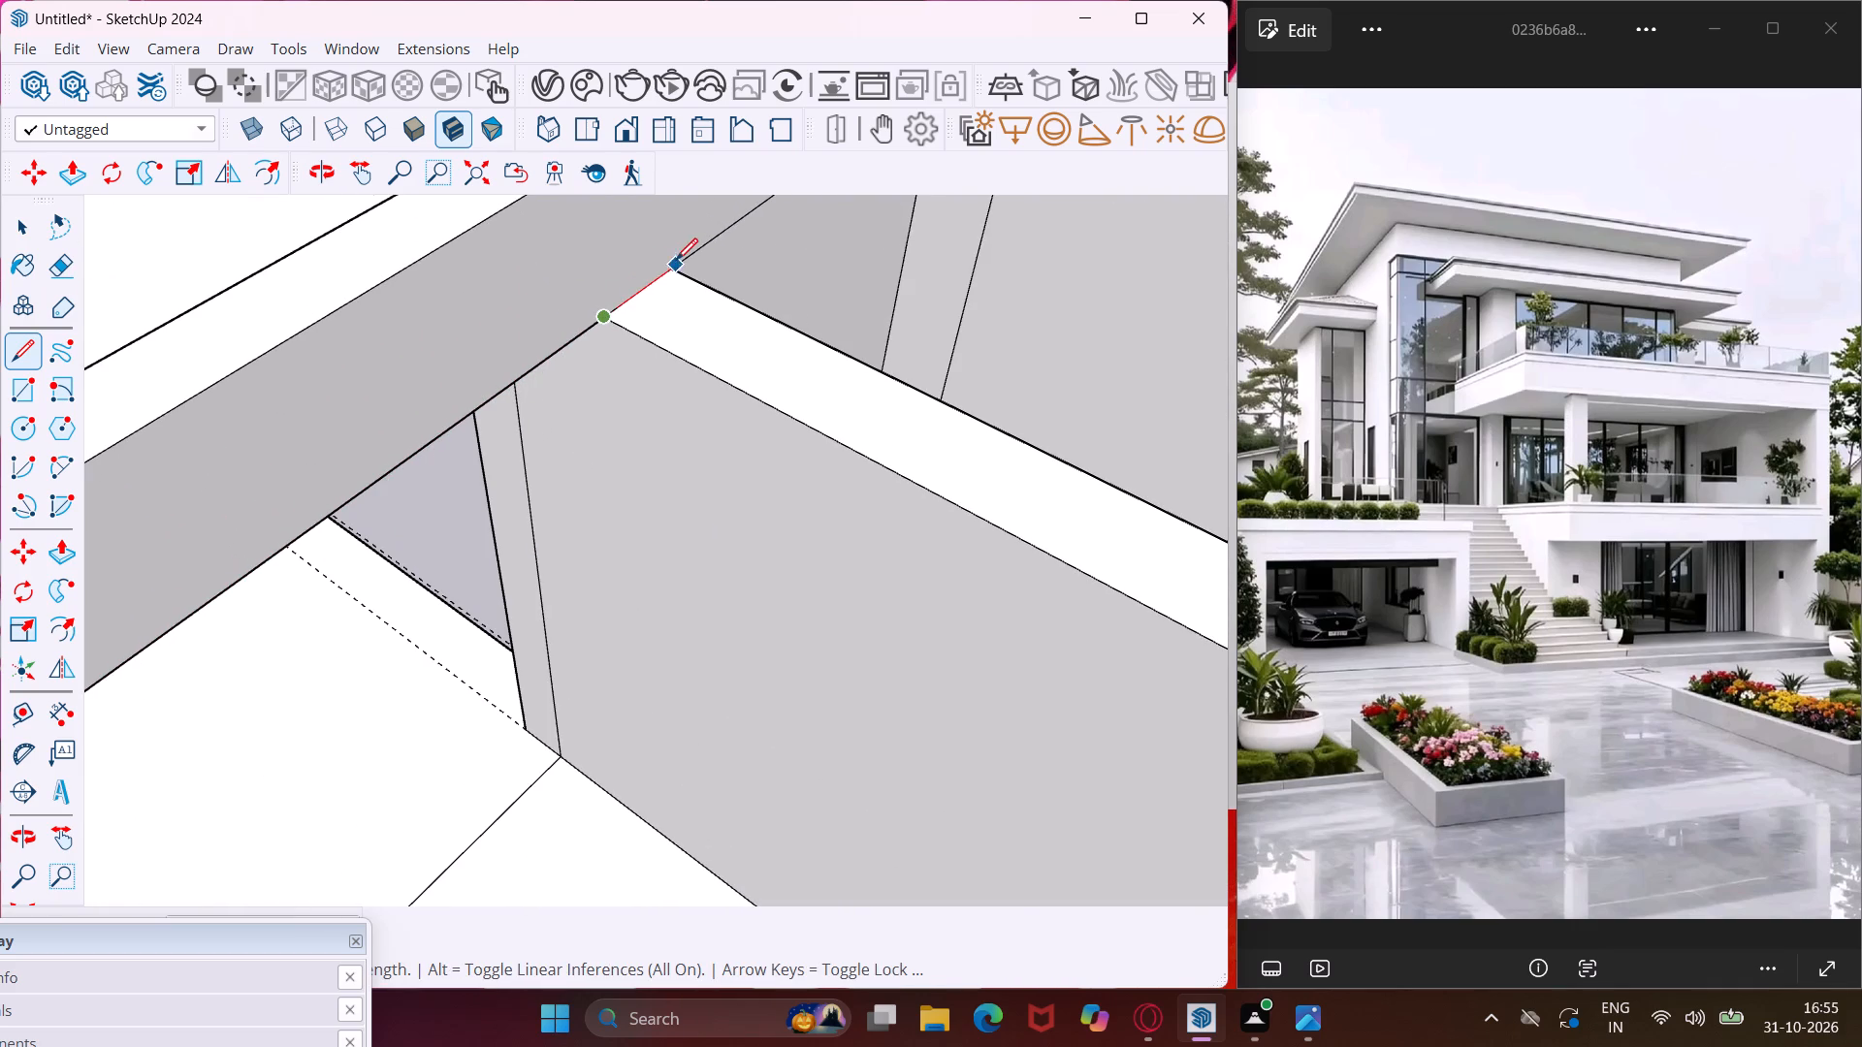
click(676, 269)
key(Escape)
key(space)
Push/Pull the joined top of the inner dividing wall and adjoining rear wall up to the raised front wall's top.
click(675, 301)
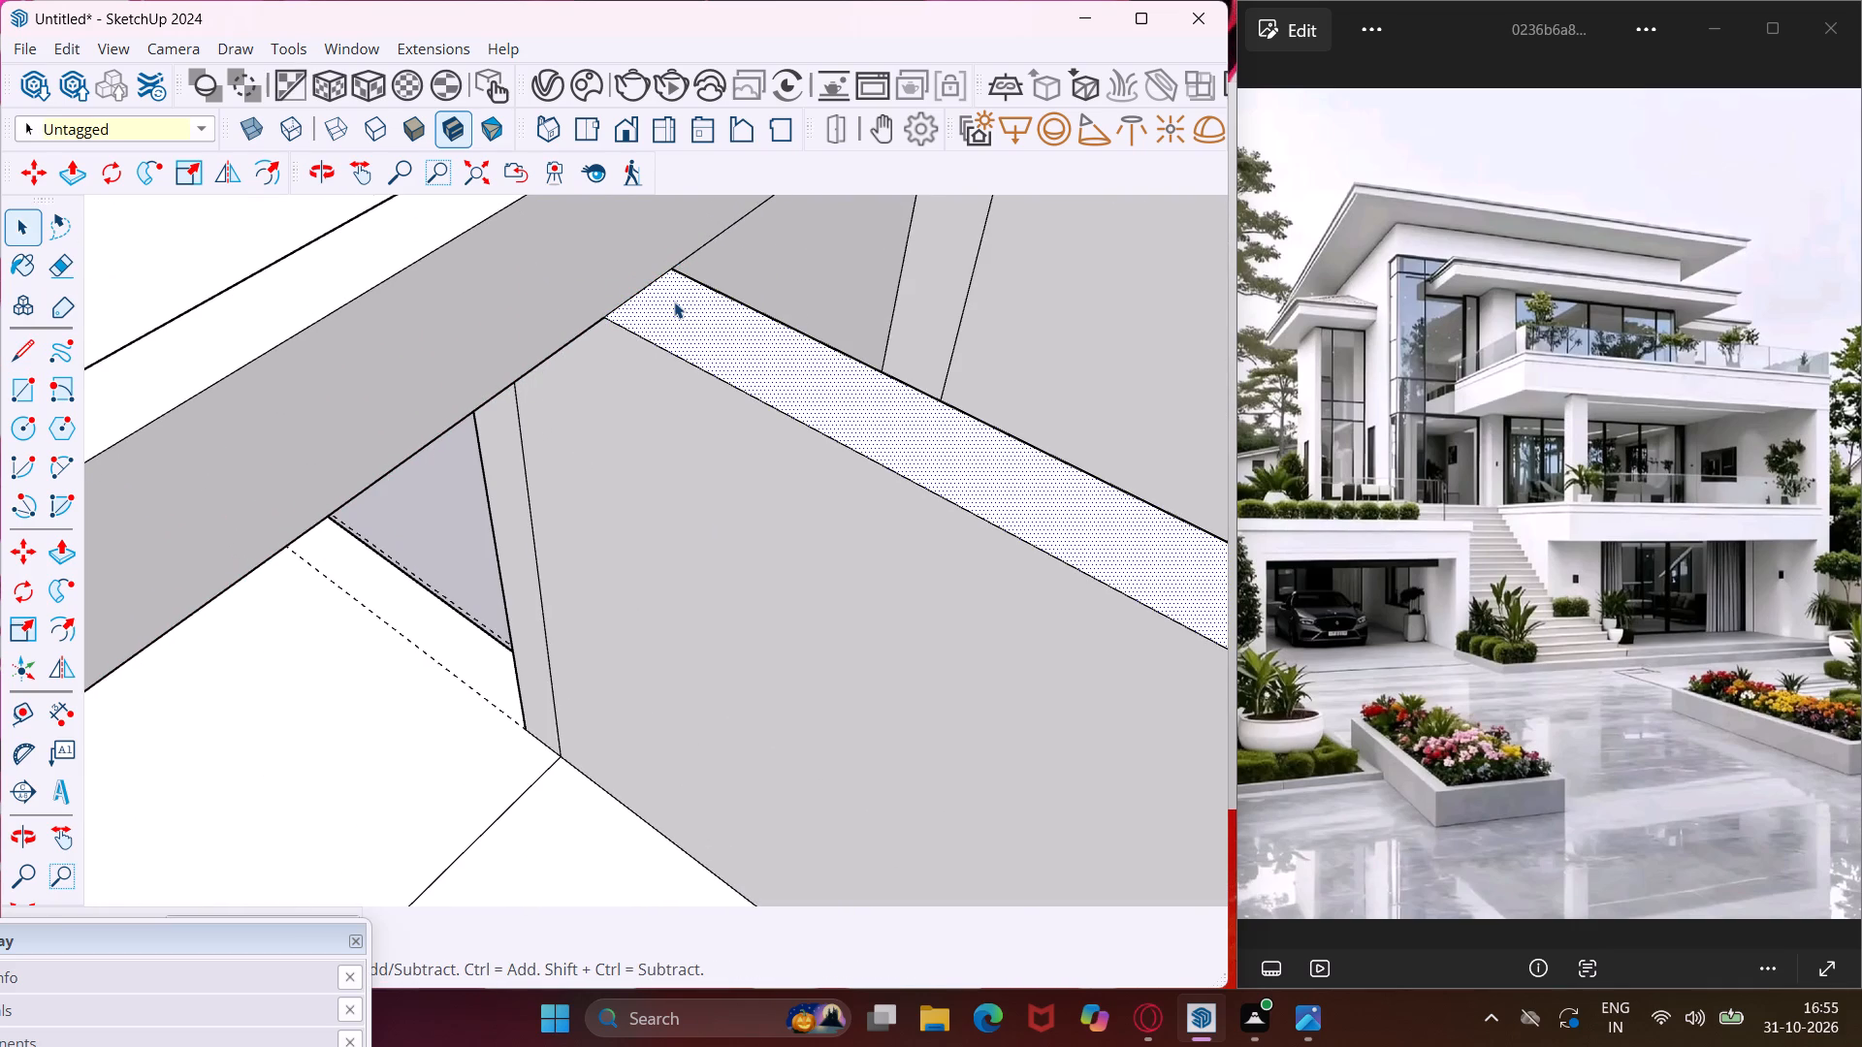
key(p)
click(674, 301)
scroll(620, 271, down, 3)
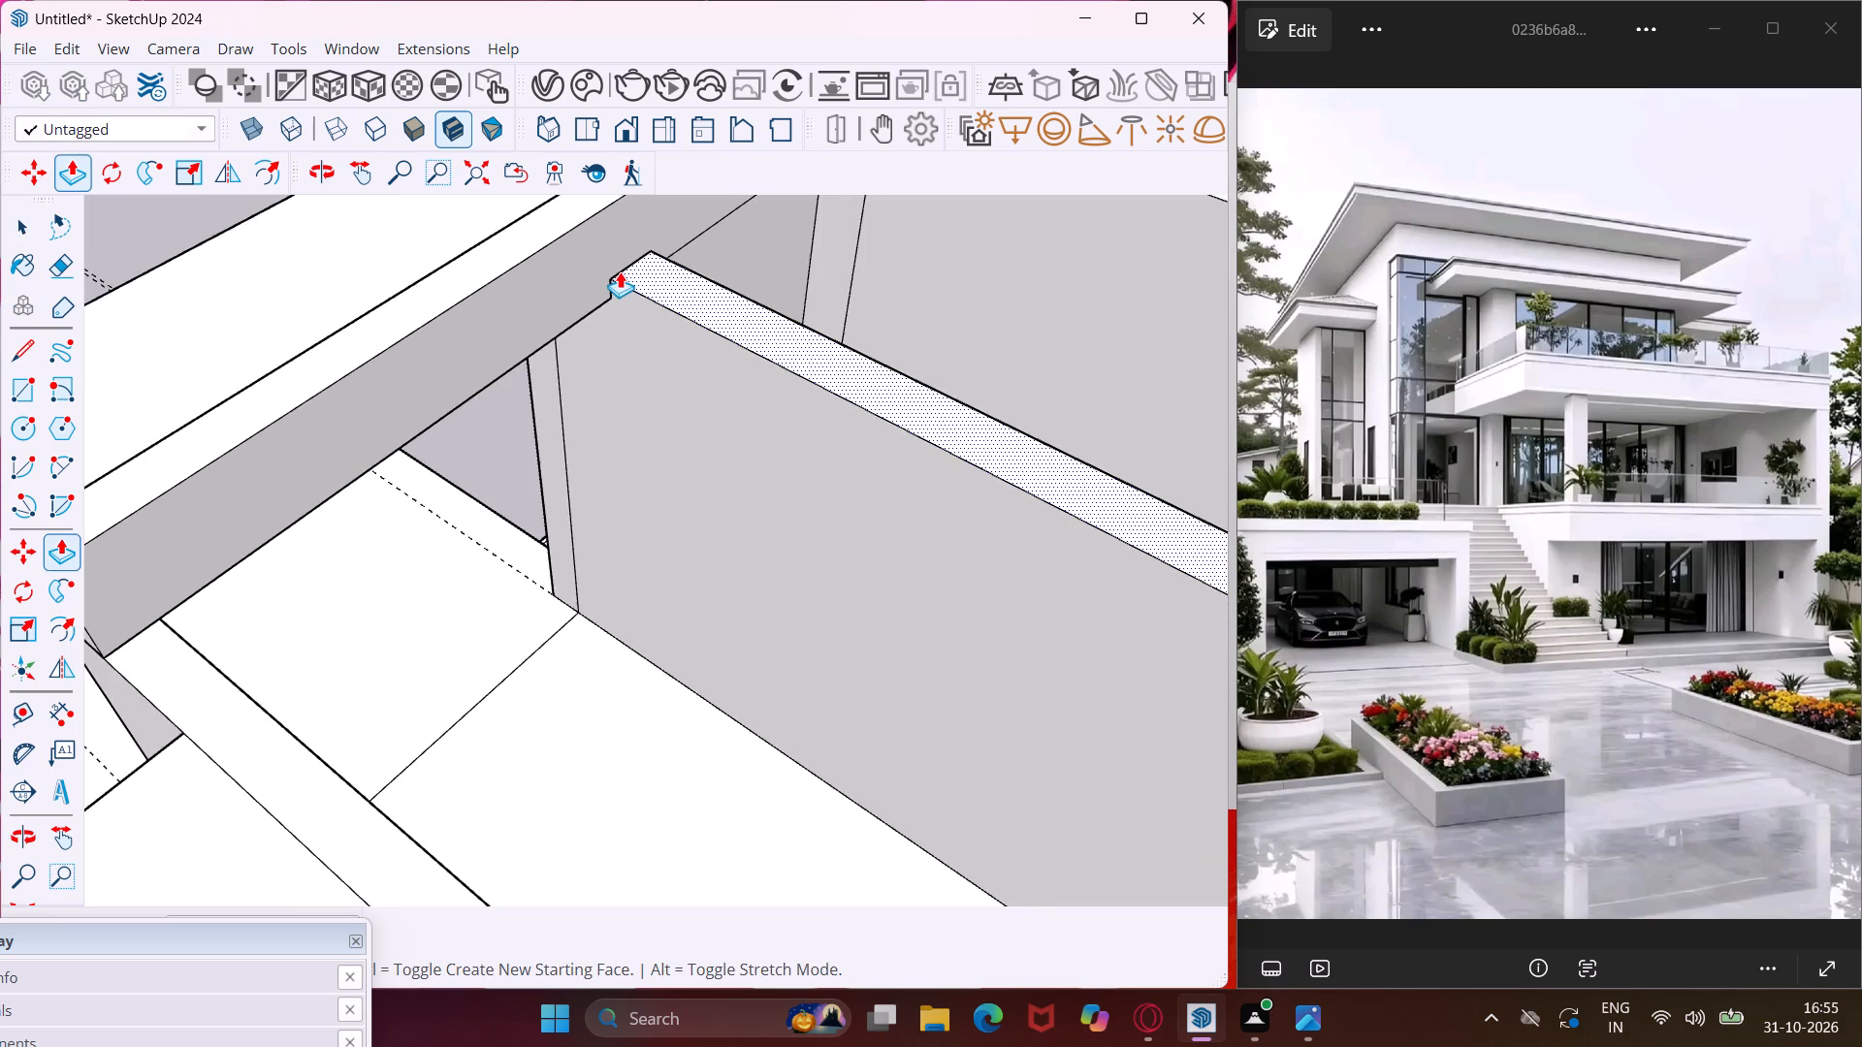
scroll(620, 271, down, 7)
click(570, 253)
scroll(540, 269, down, 3)
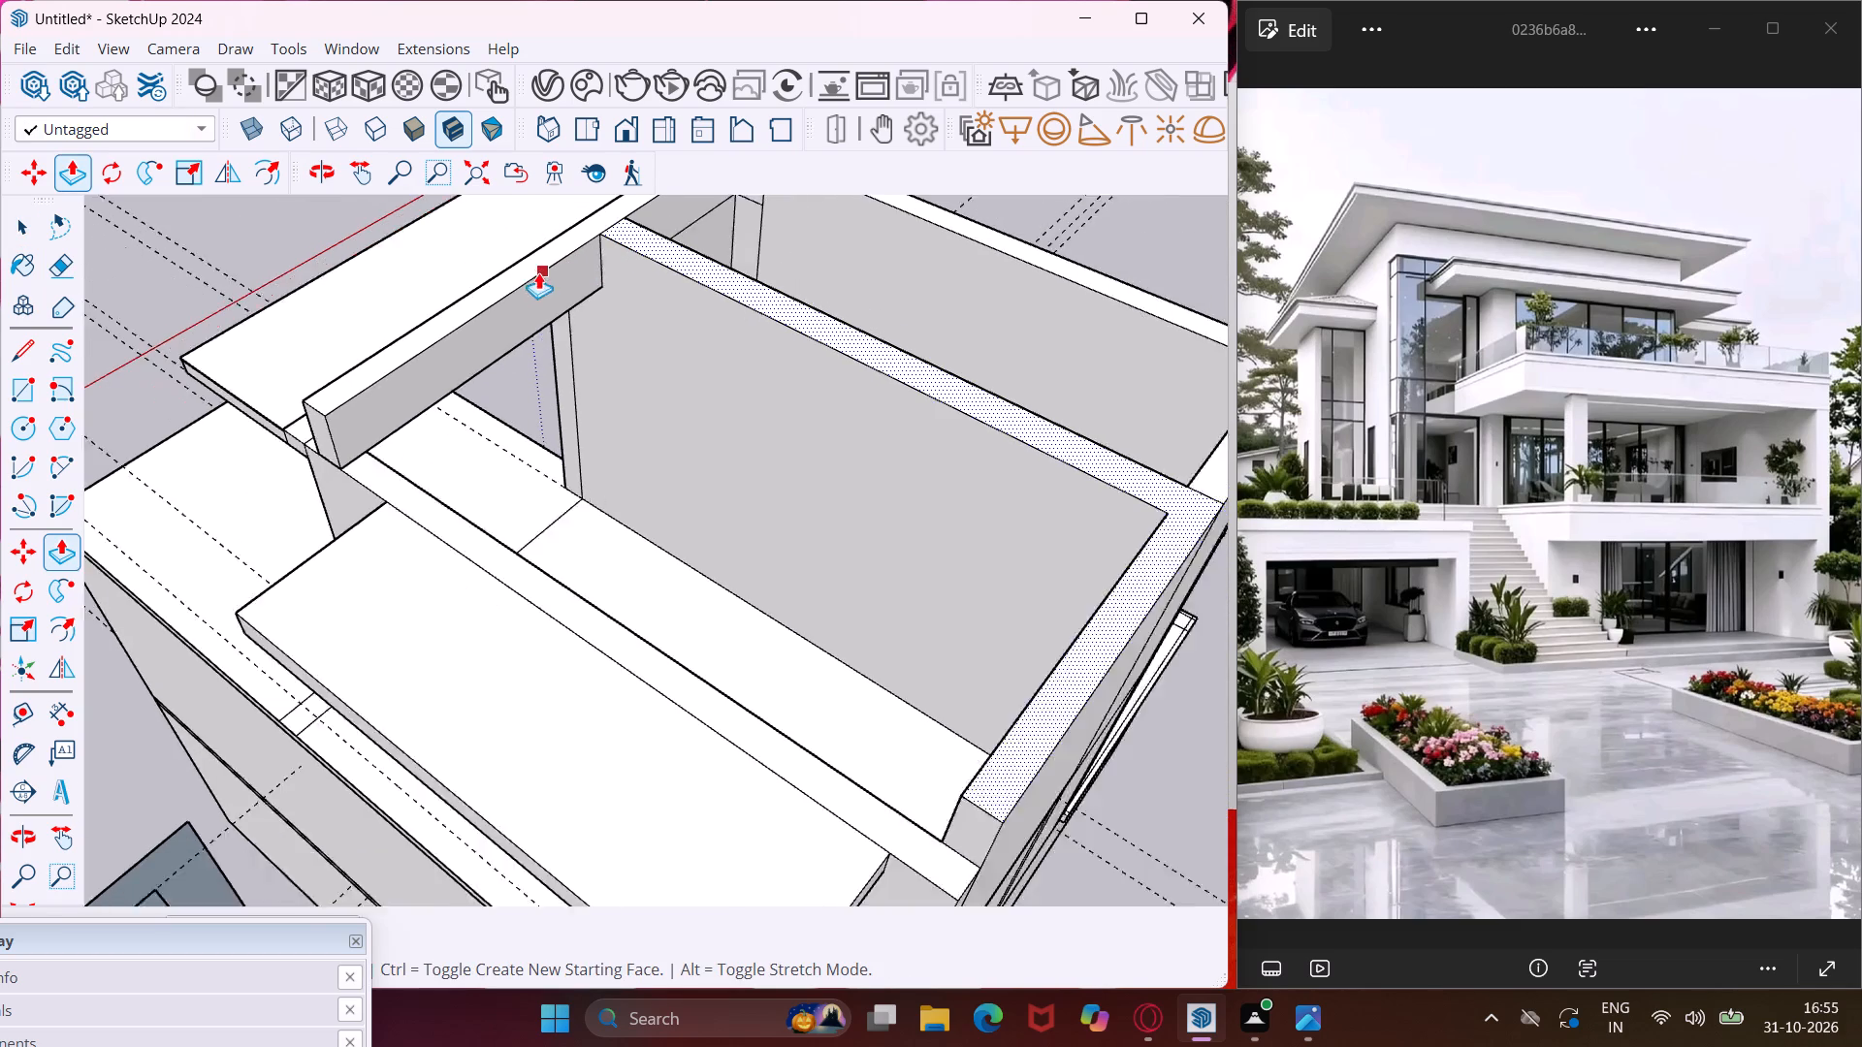
scroll(538, 272, down, 2)
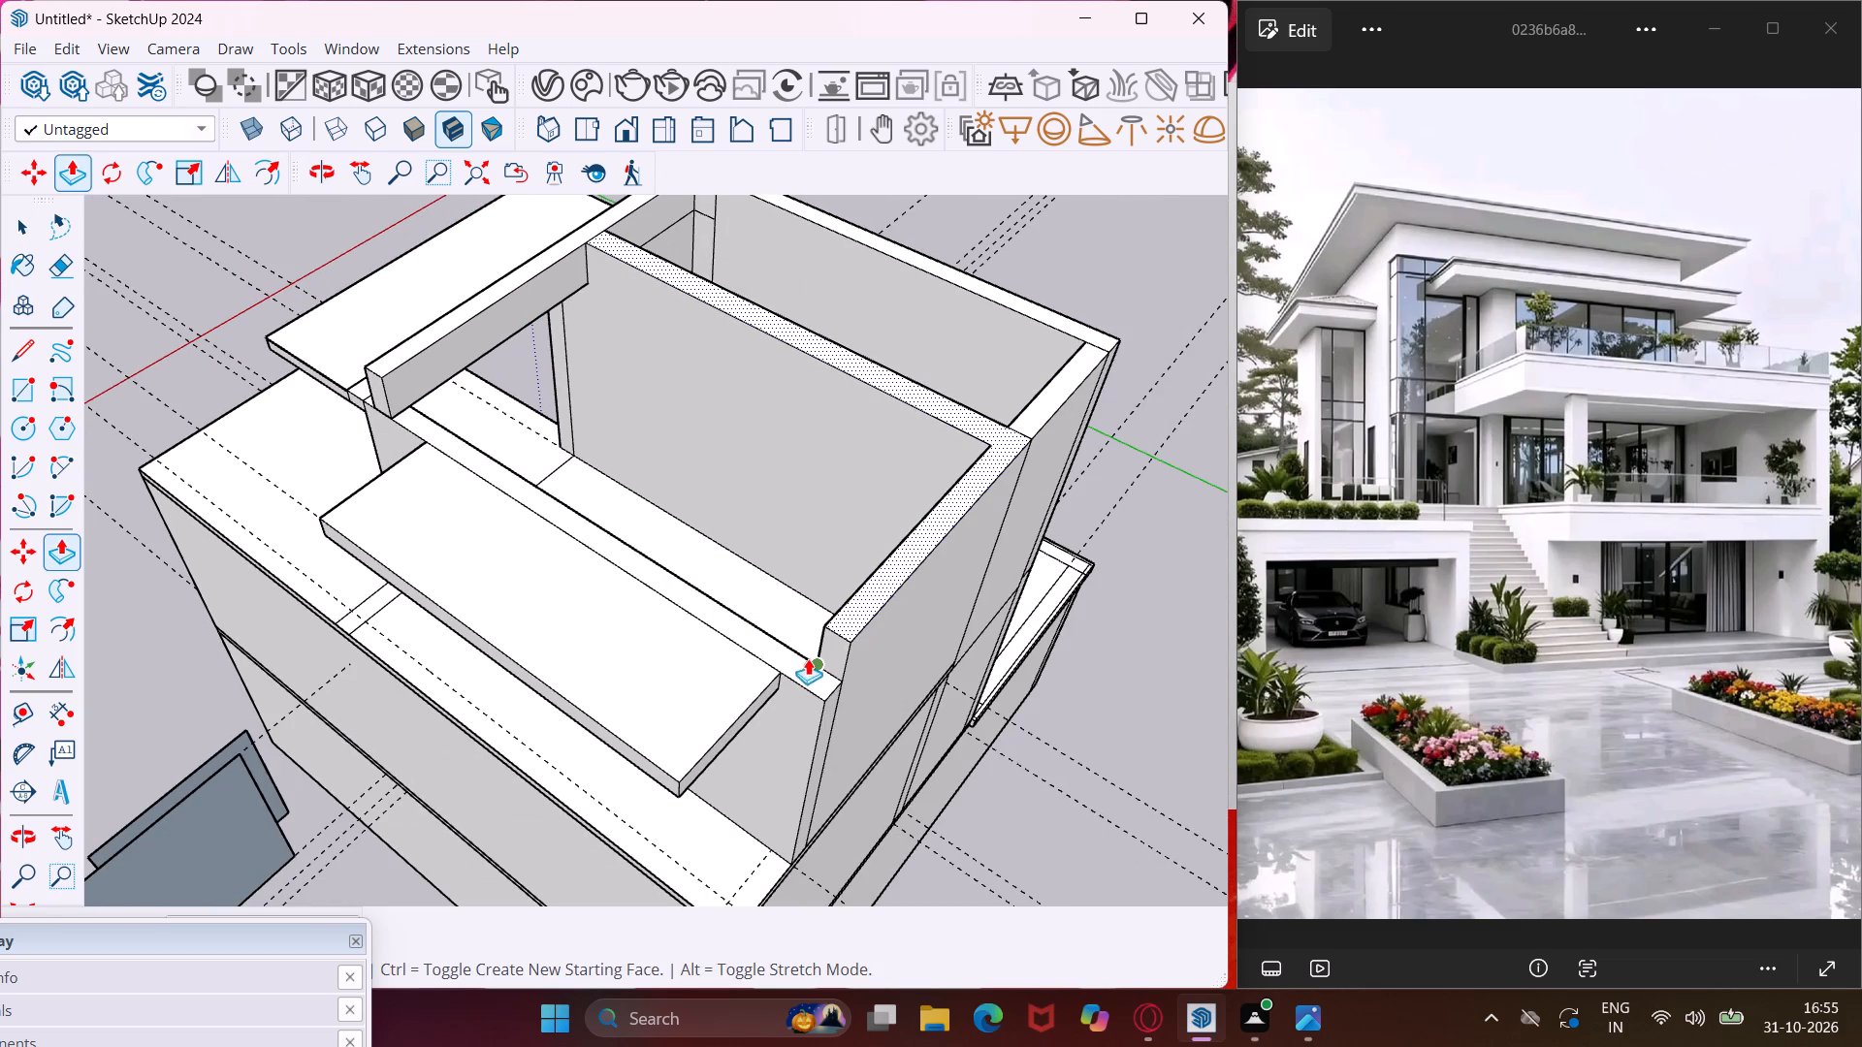
key(Escape)
Push/Pull the top of the outer side wall behind the smaller canopy up to the level of the other raised walls.
scroll(820, 668, up, 3)
click(817, 682)
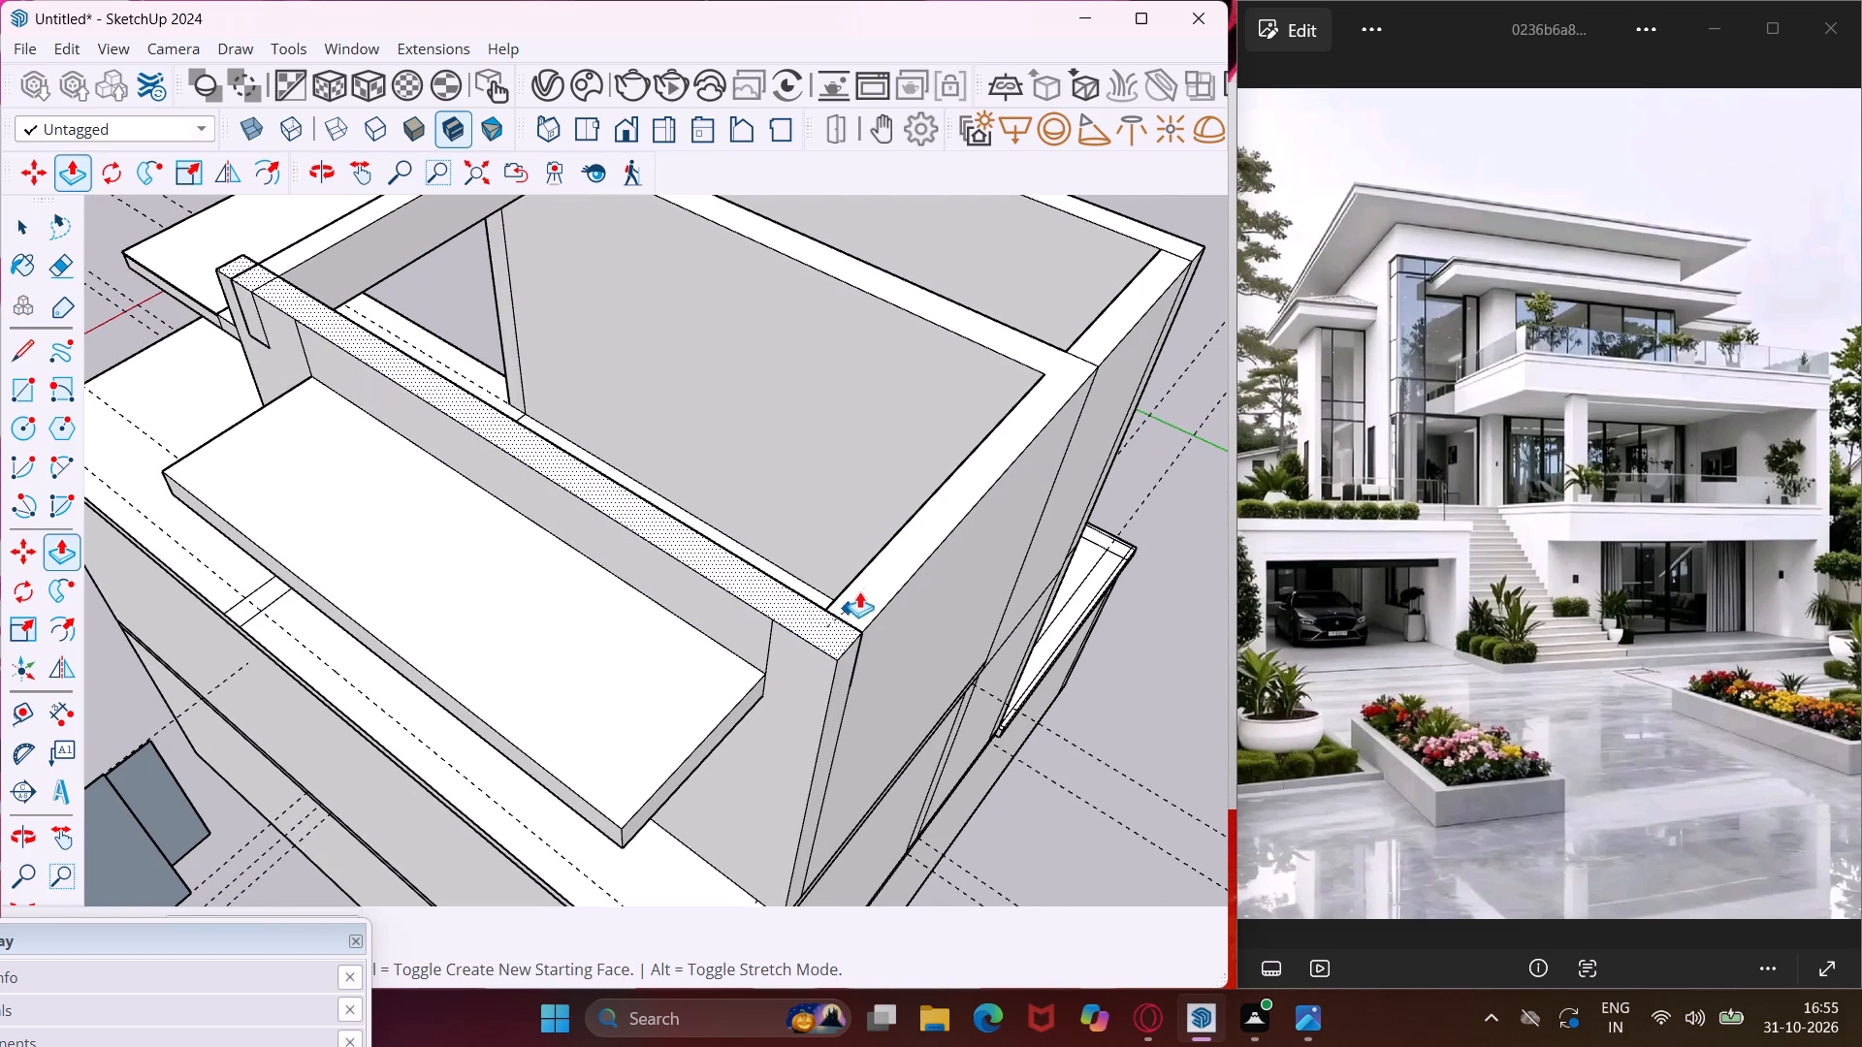
click(879, 588)
key(Escape)
key(space)
Draw a line along the base of the projecting end face at the corner between the two canopies.
middle_drag(839, 630, 982, 643)
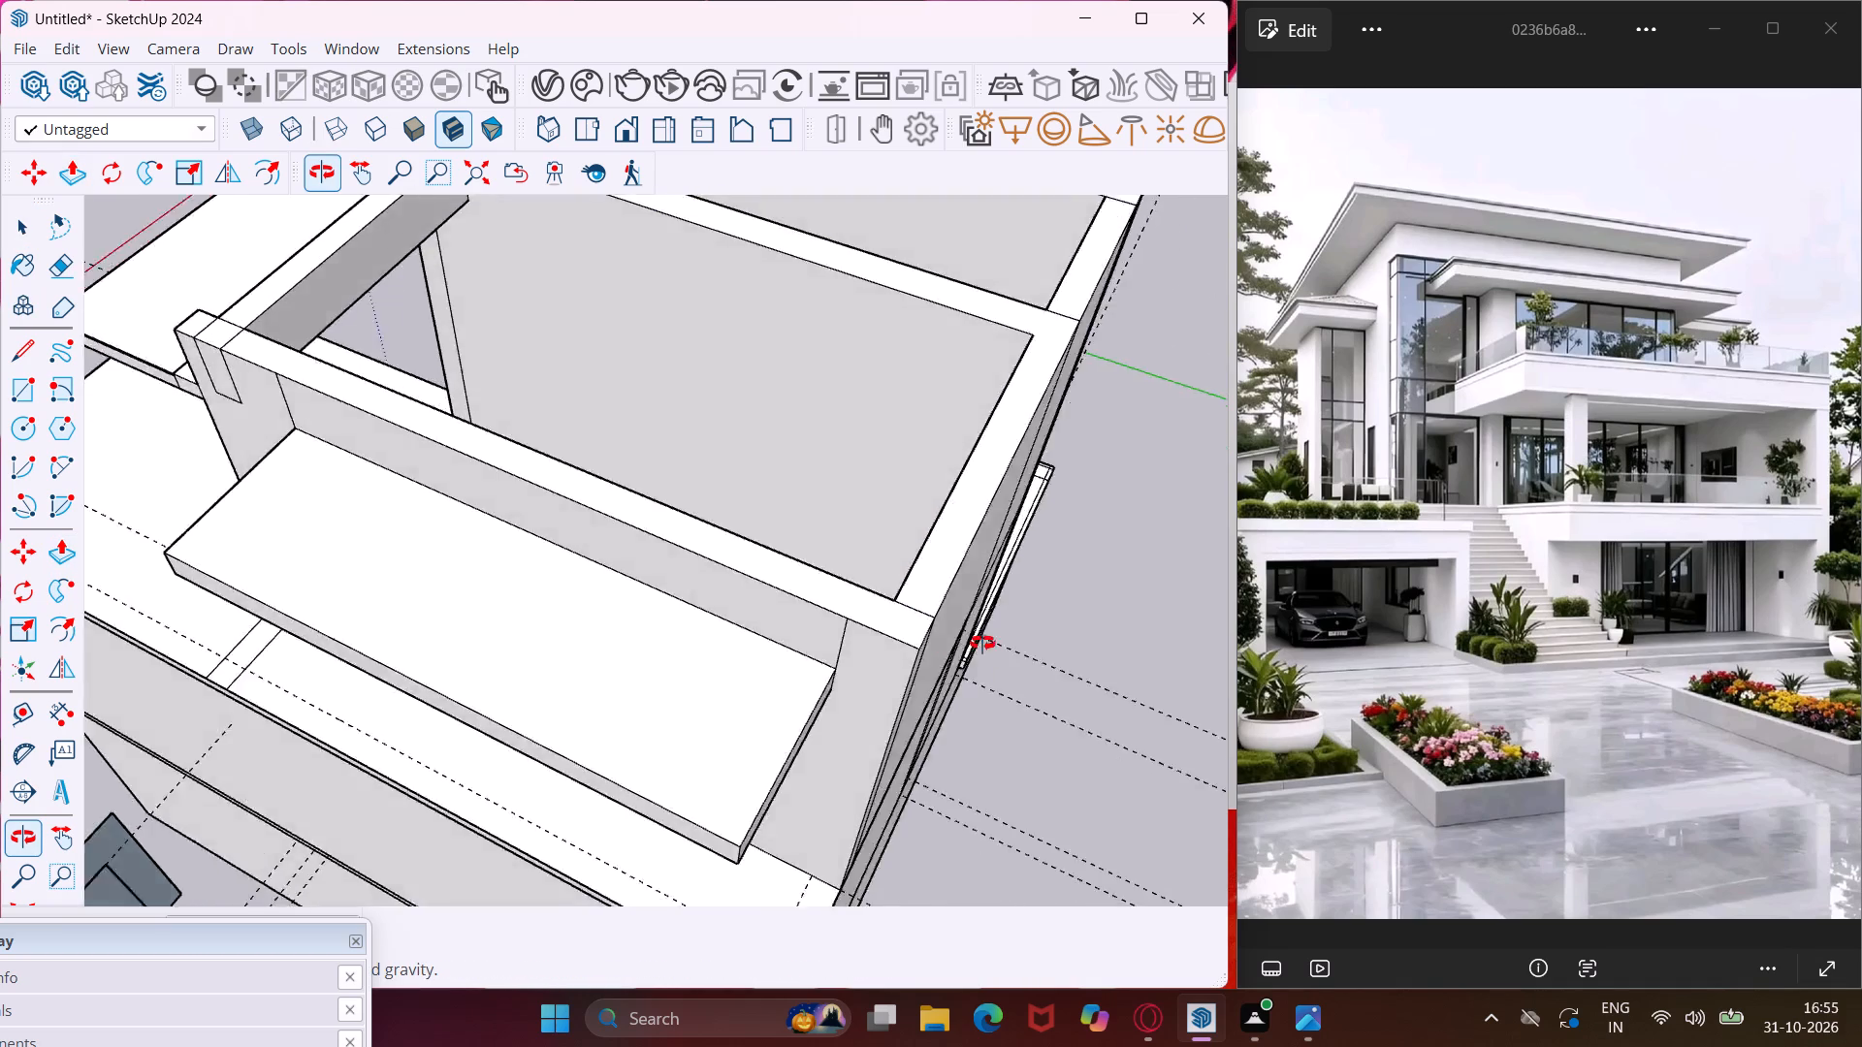
middle_drag(982, 643, 1668, 475)
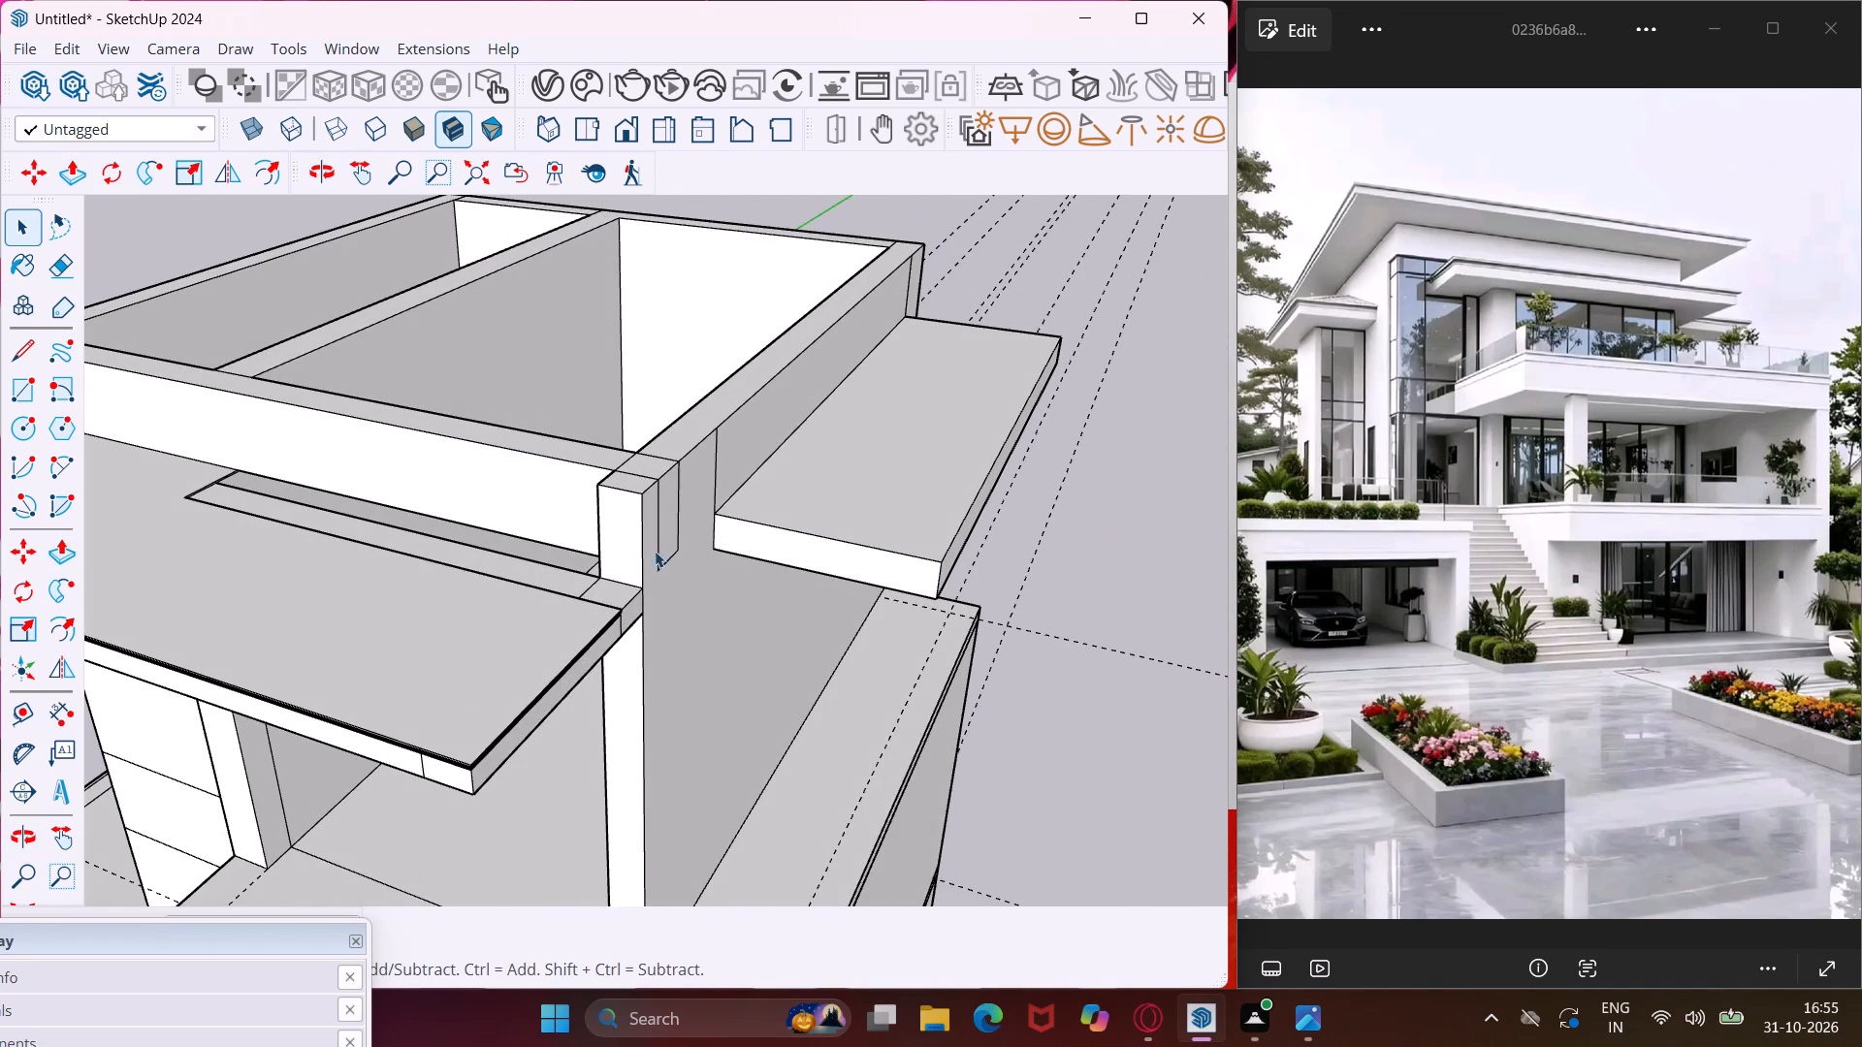
scroll(617, 548, up, 8)
middle_drag(617, 548, 613, 462)
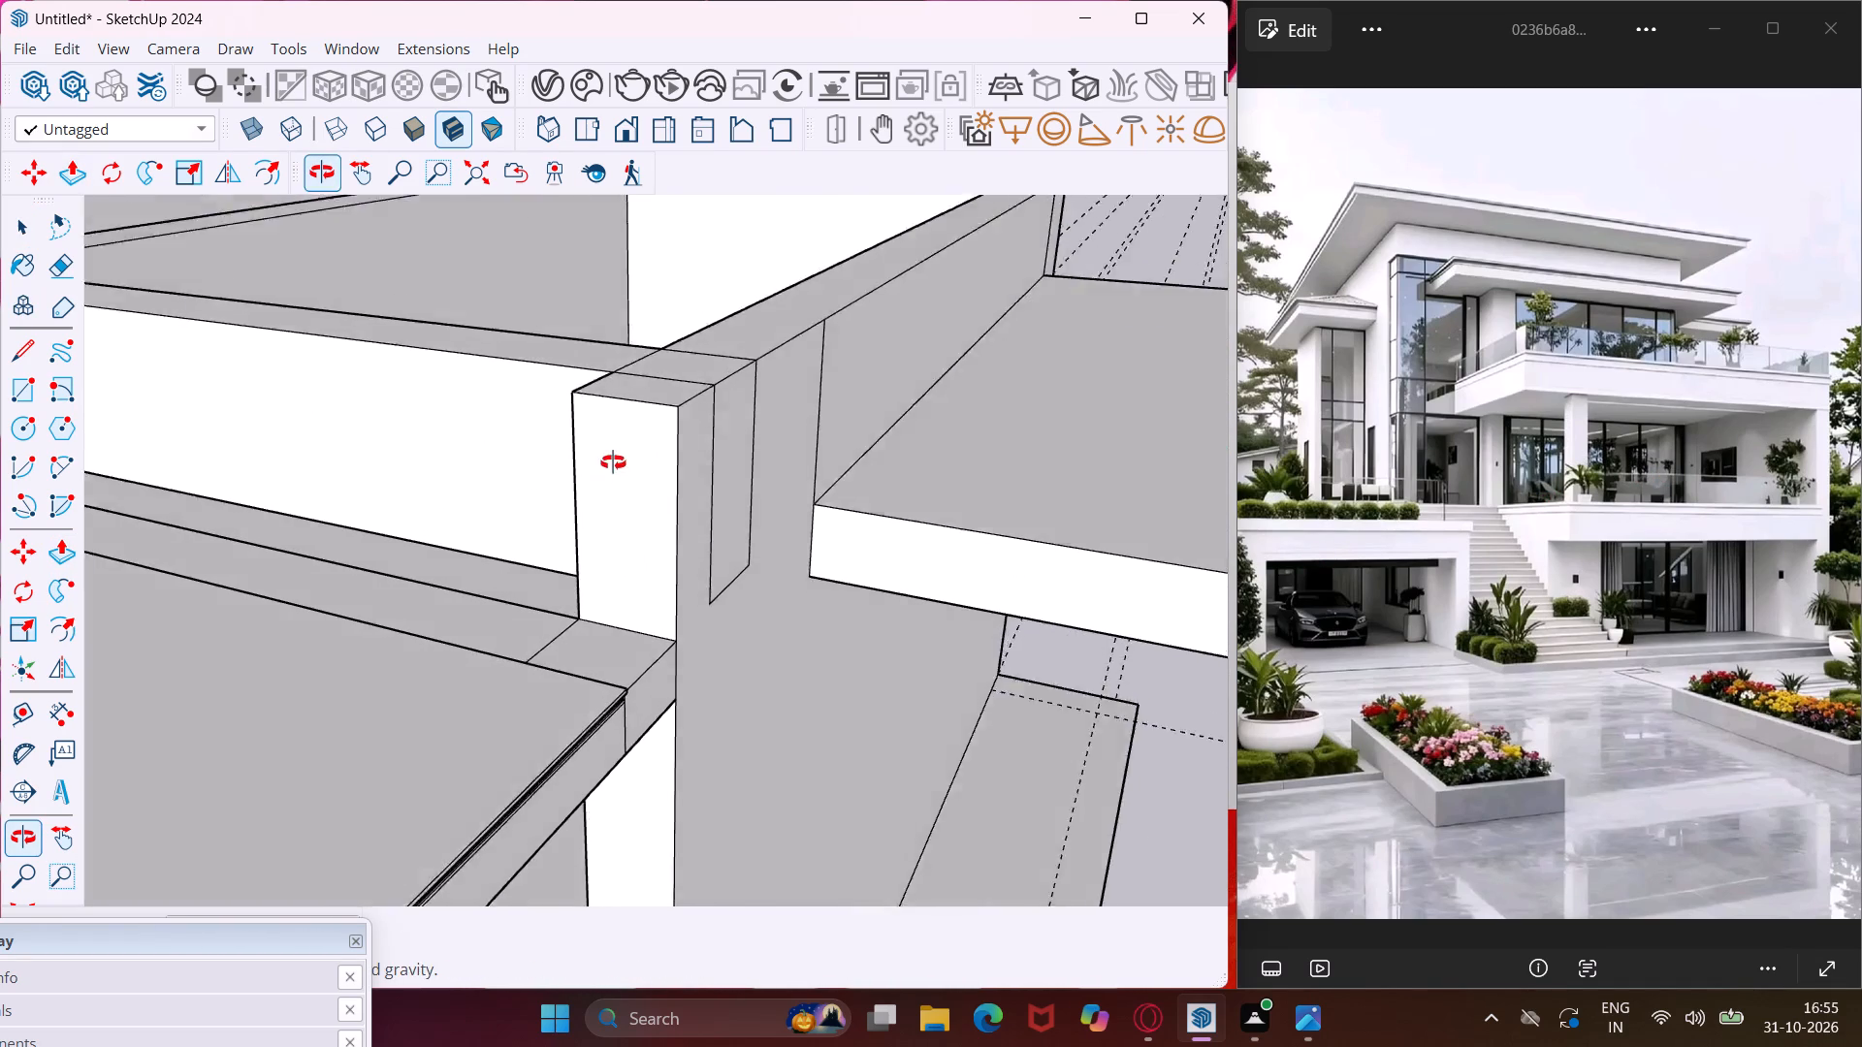
middle_drag(613, 462, 613, 443)
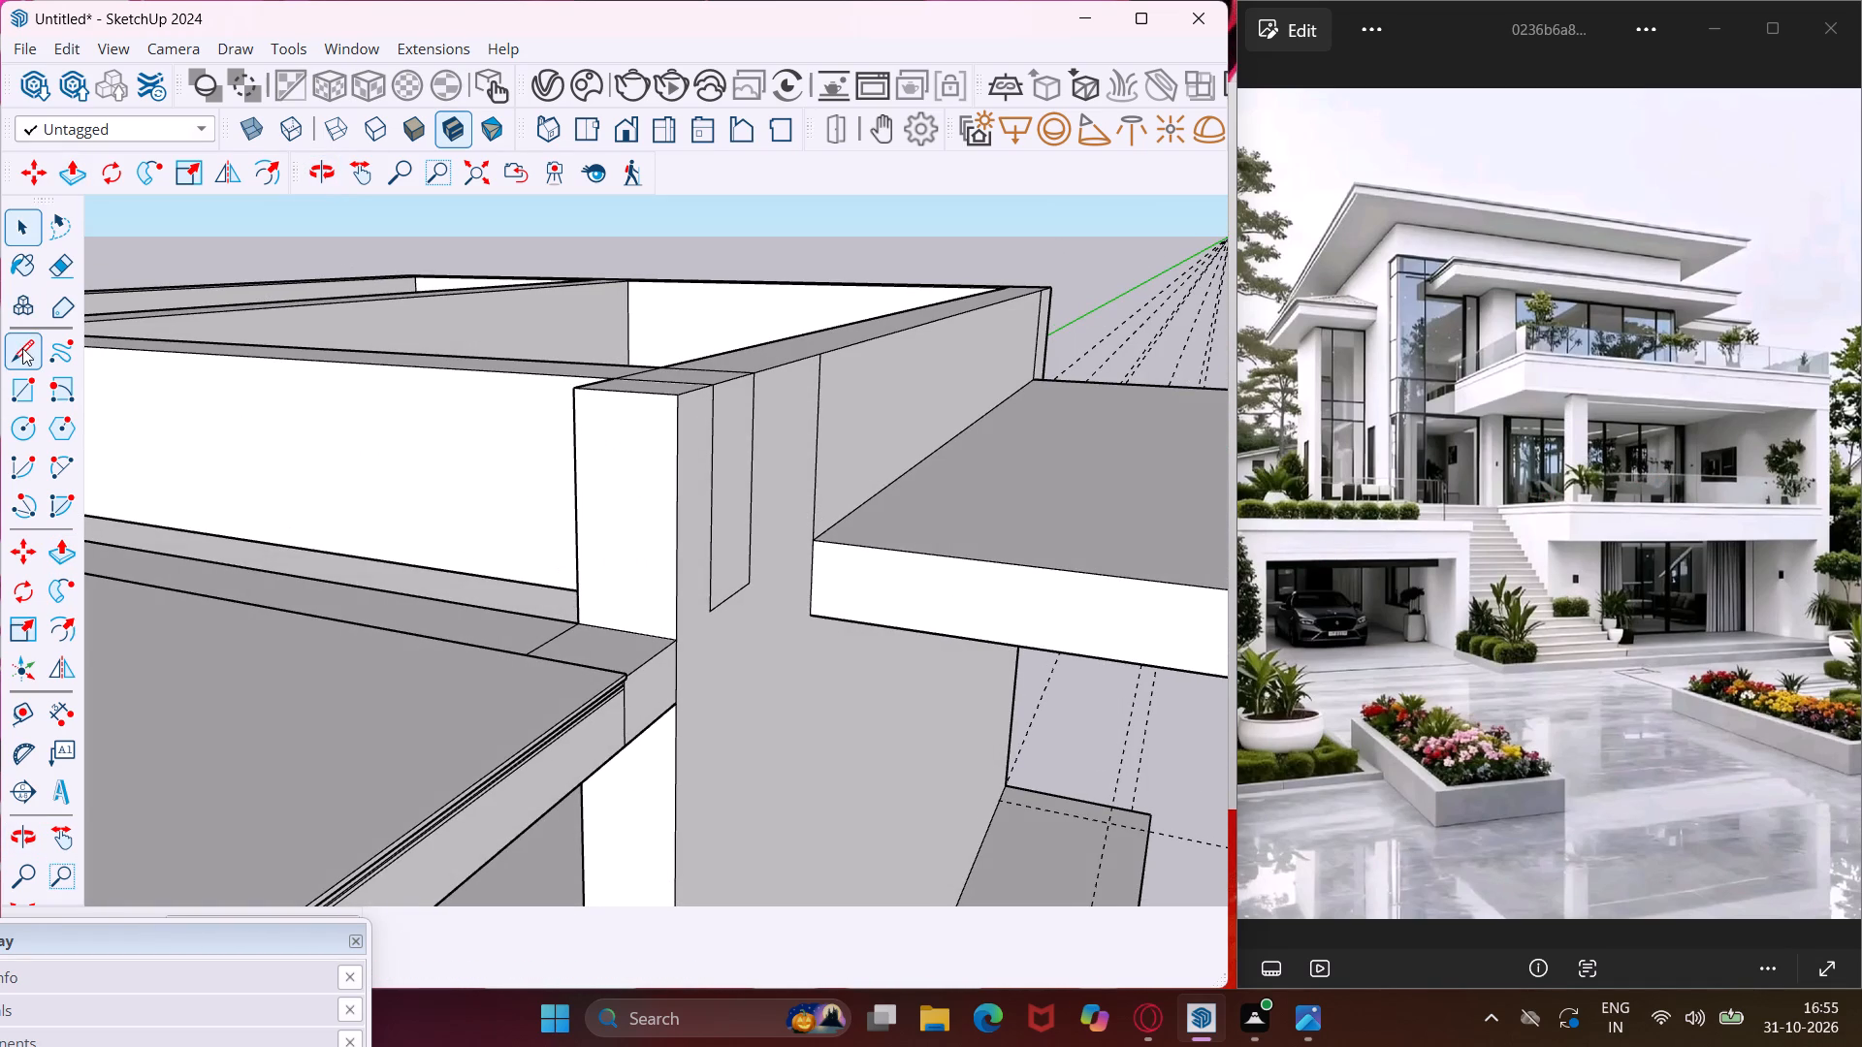
click(22, 353)
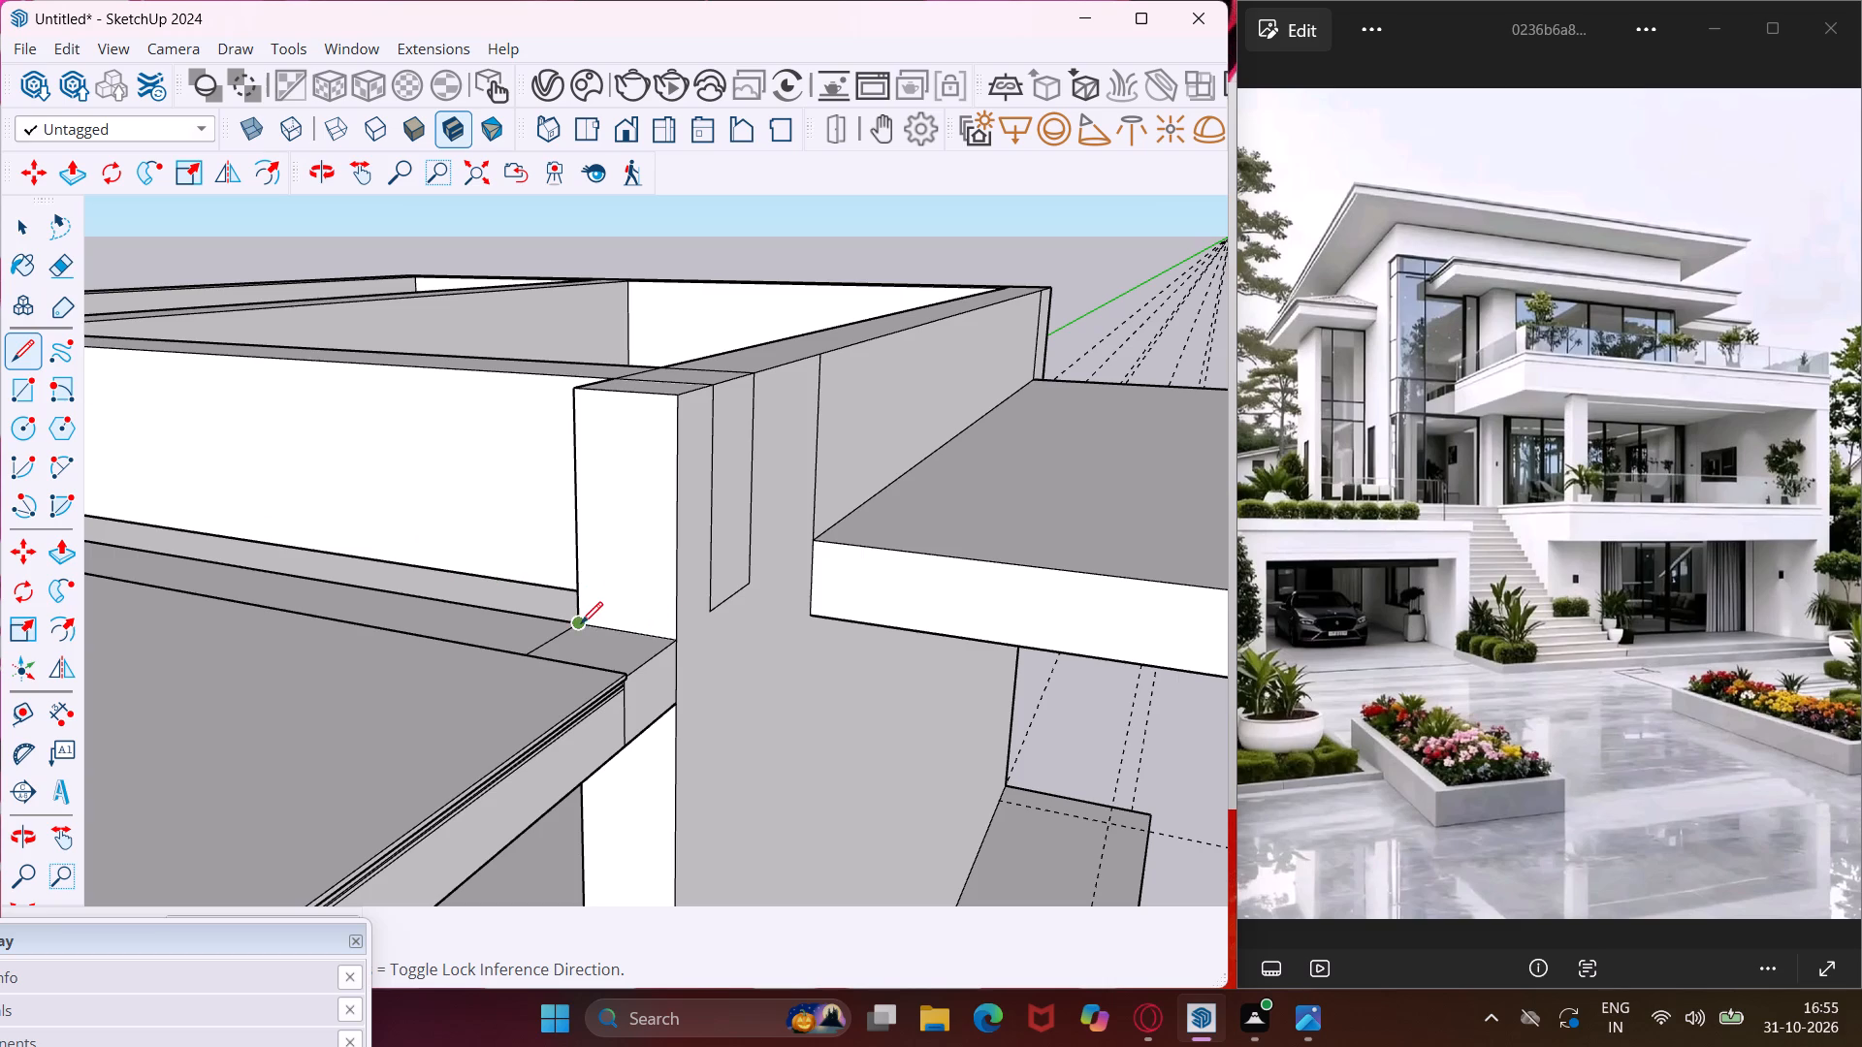
click(581, 623)
click(673, 641)
middle_drag(678, 641, 678, 729)
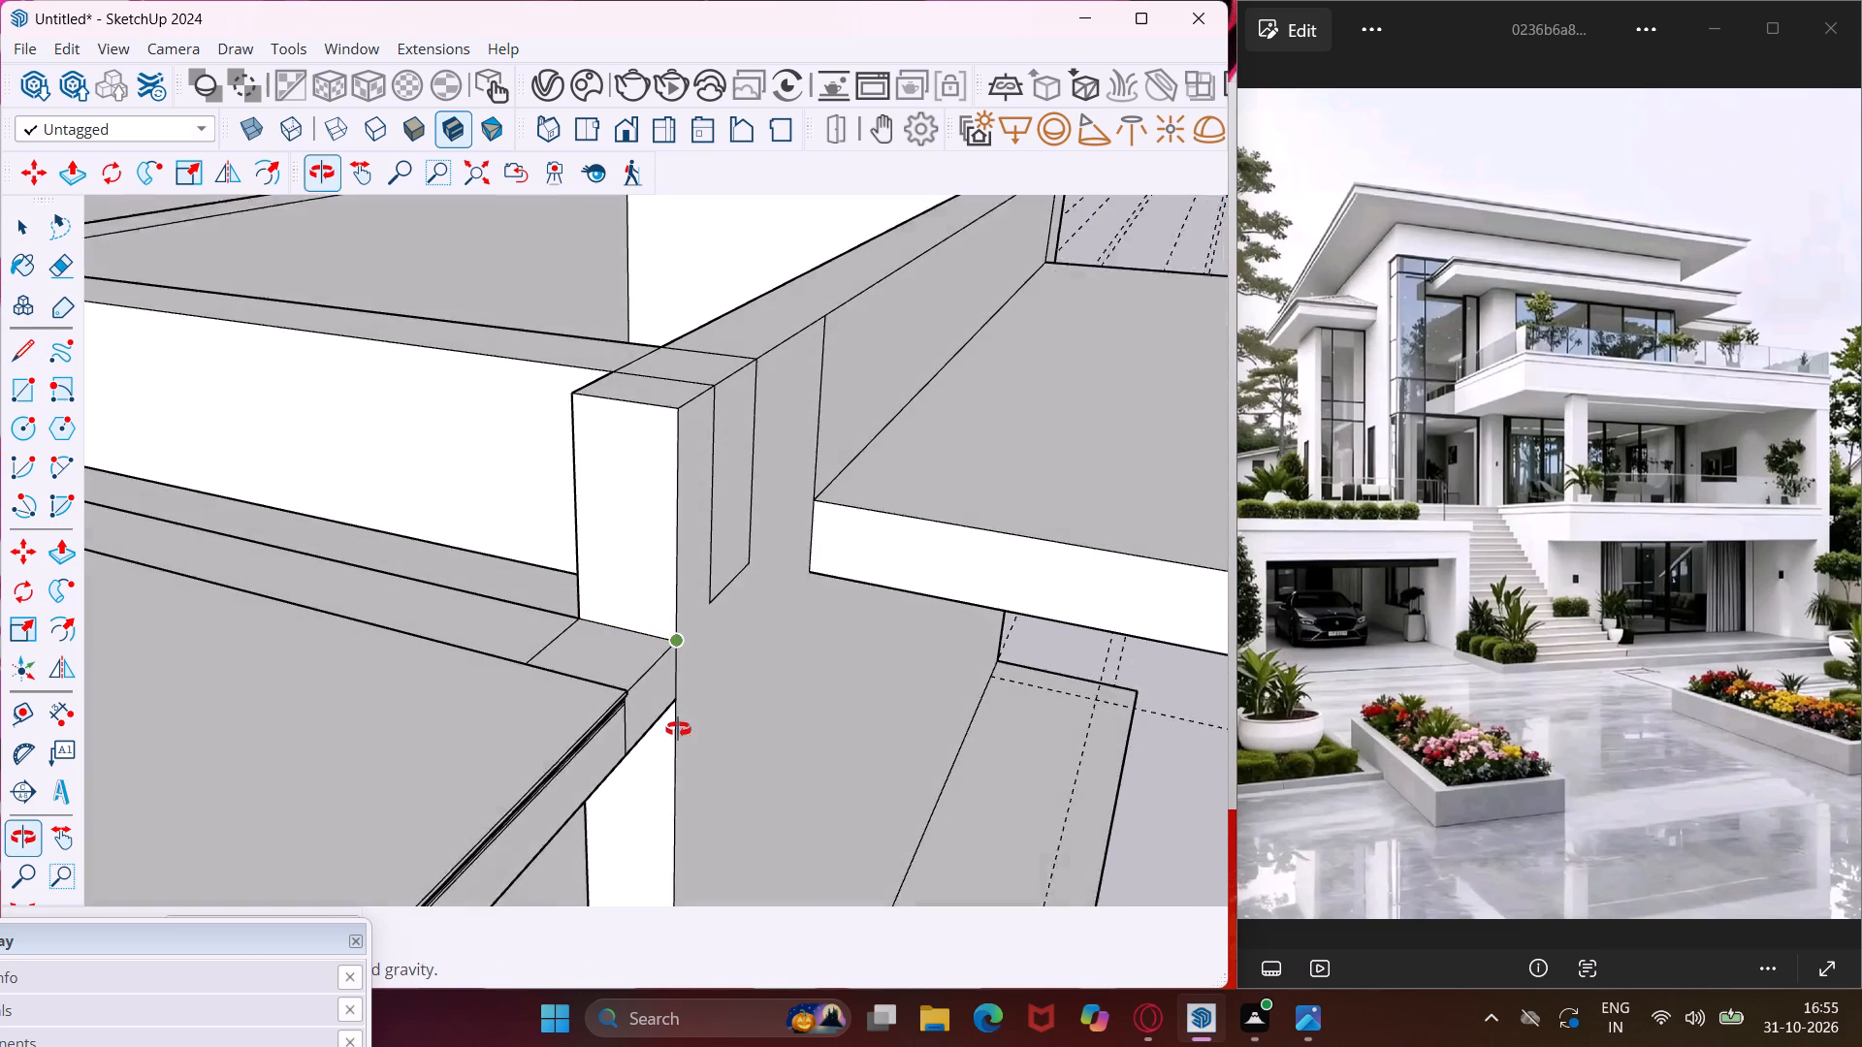
middle_drag(678, 729, 682, 738)
key(Escape)
key(space)
Push the projecting corner face inward about 6 3/4" so it sits flush with the raised front wall's outer face.
click(633, 592)
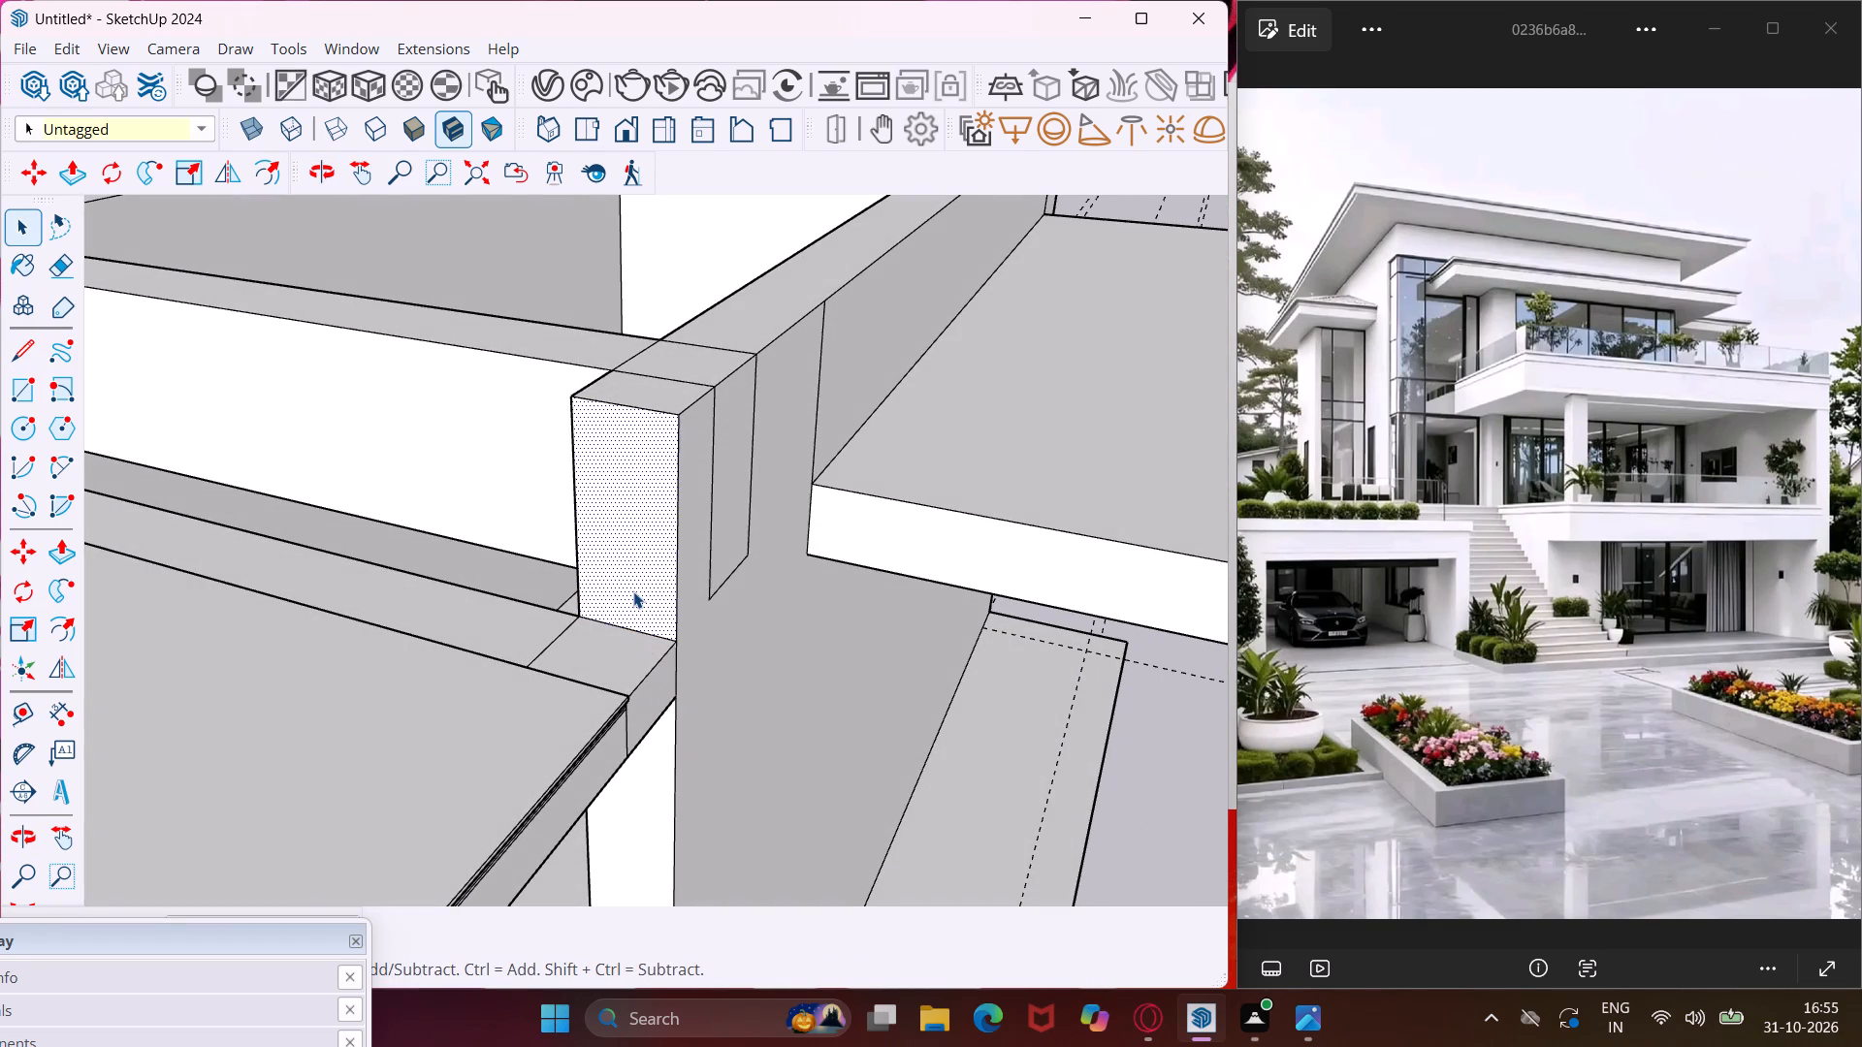
key(p)
click(633, 591)
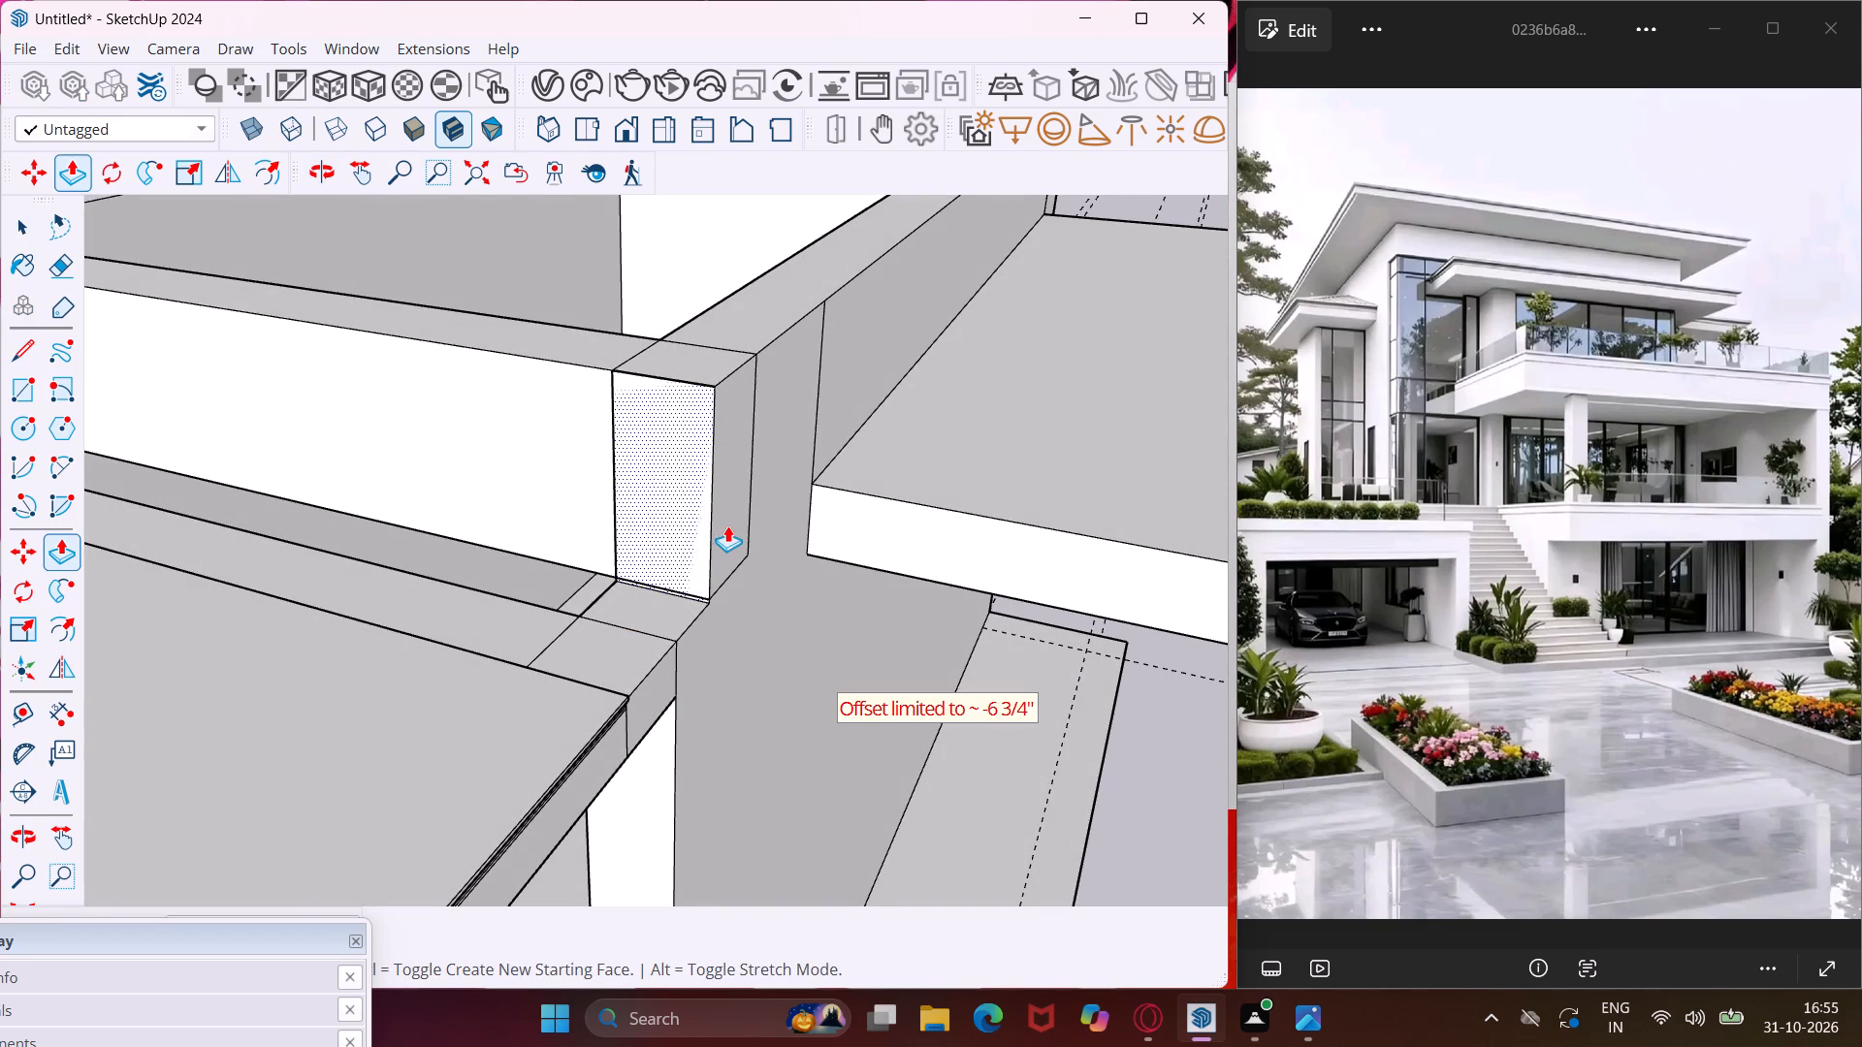
click(588, 474)
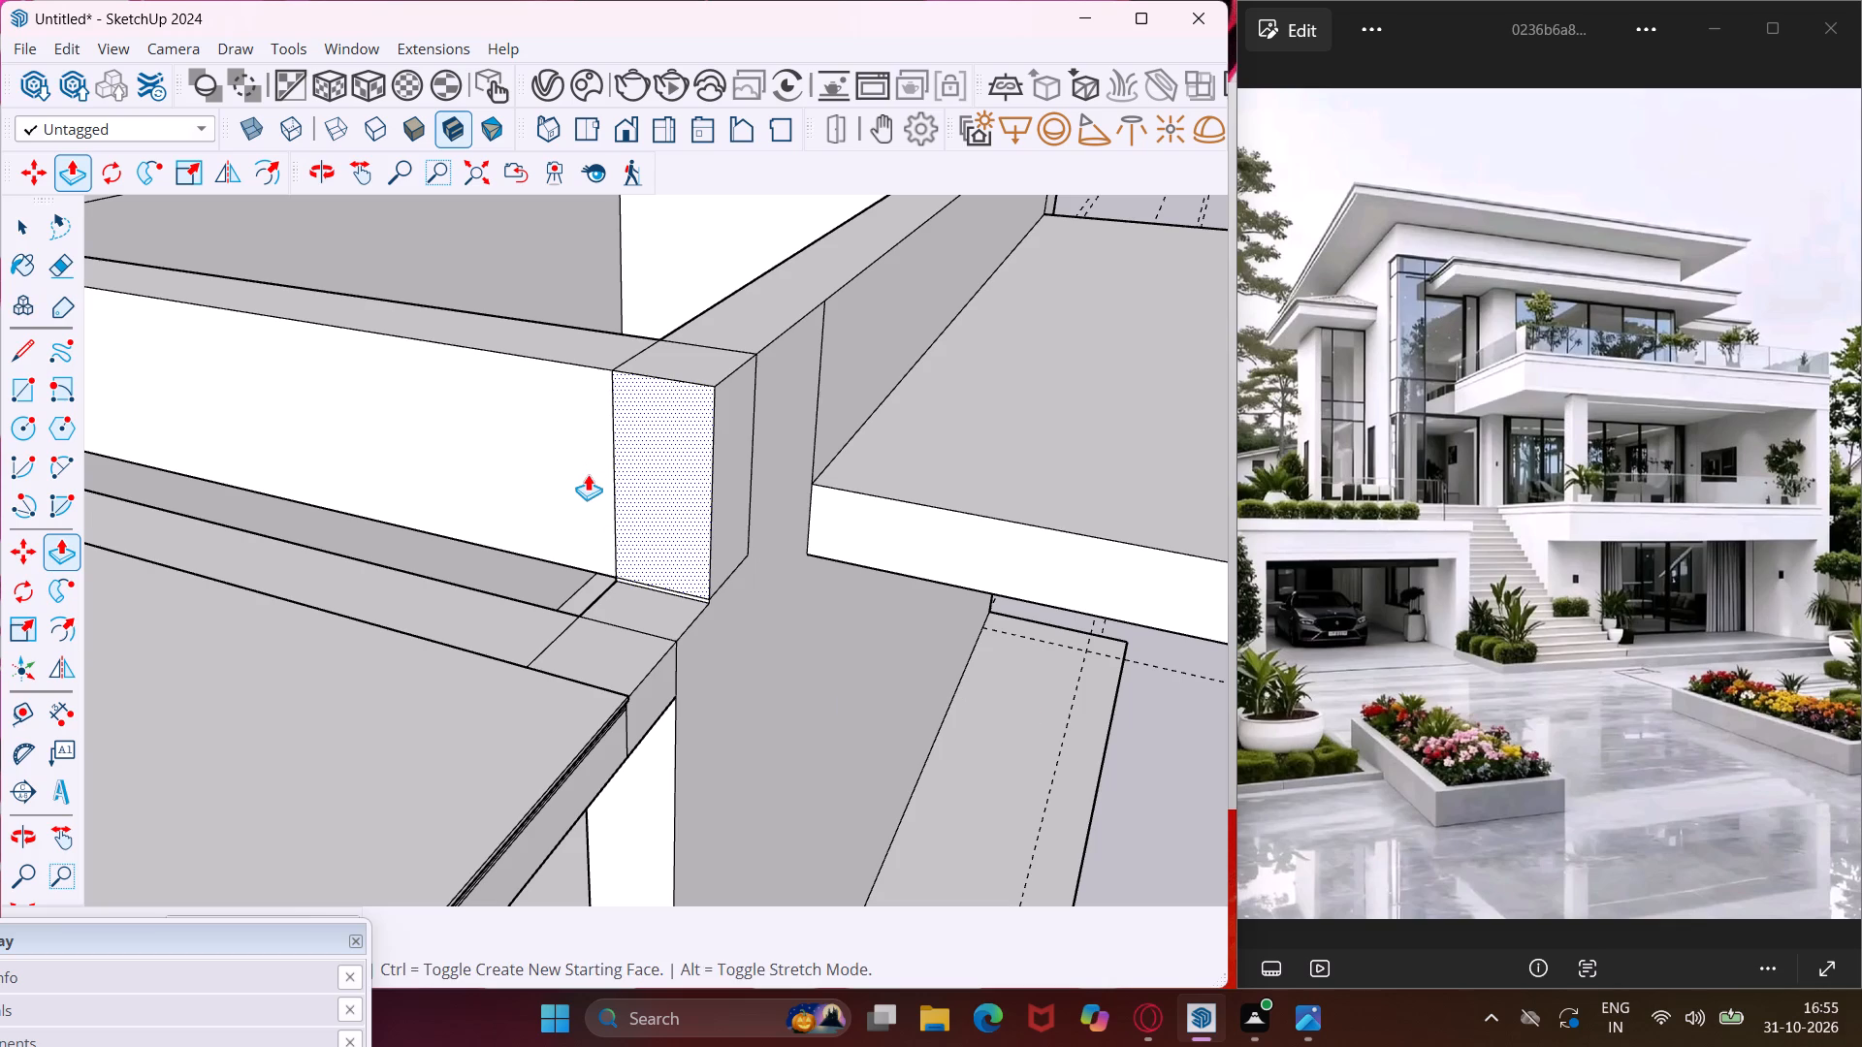
key(Escape)
key(space)
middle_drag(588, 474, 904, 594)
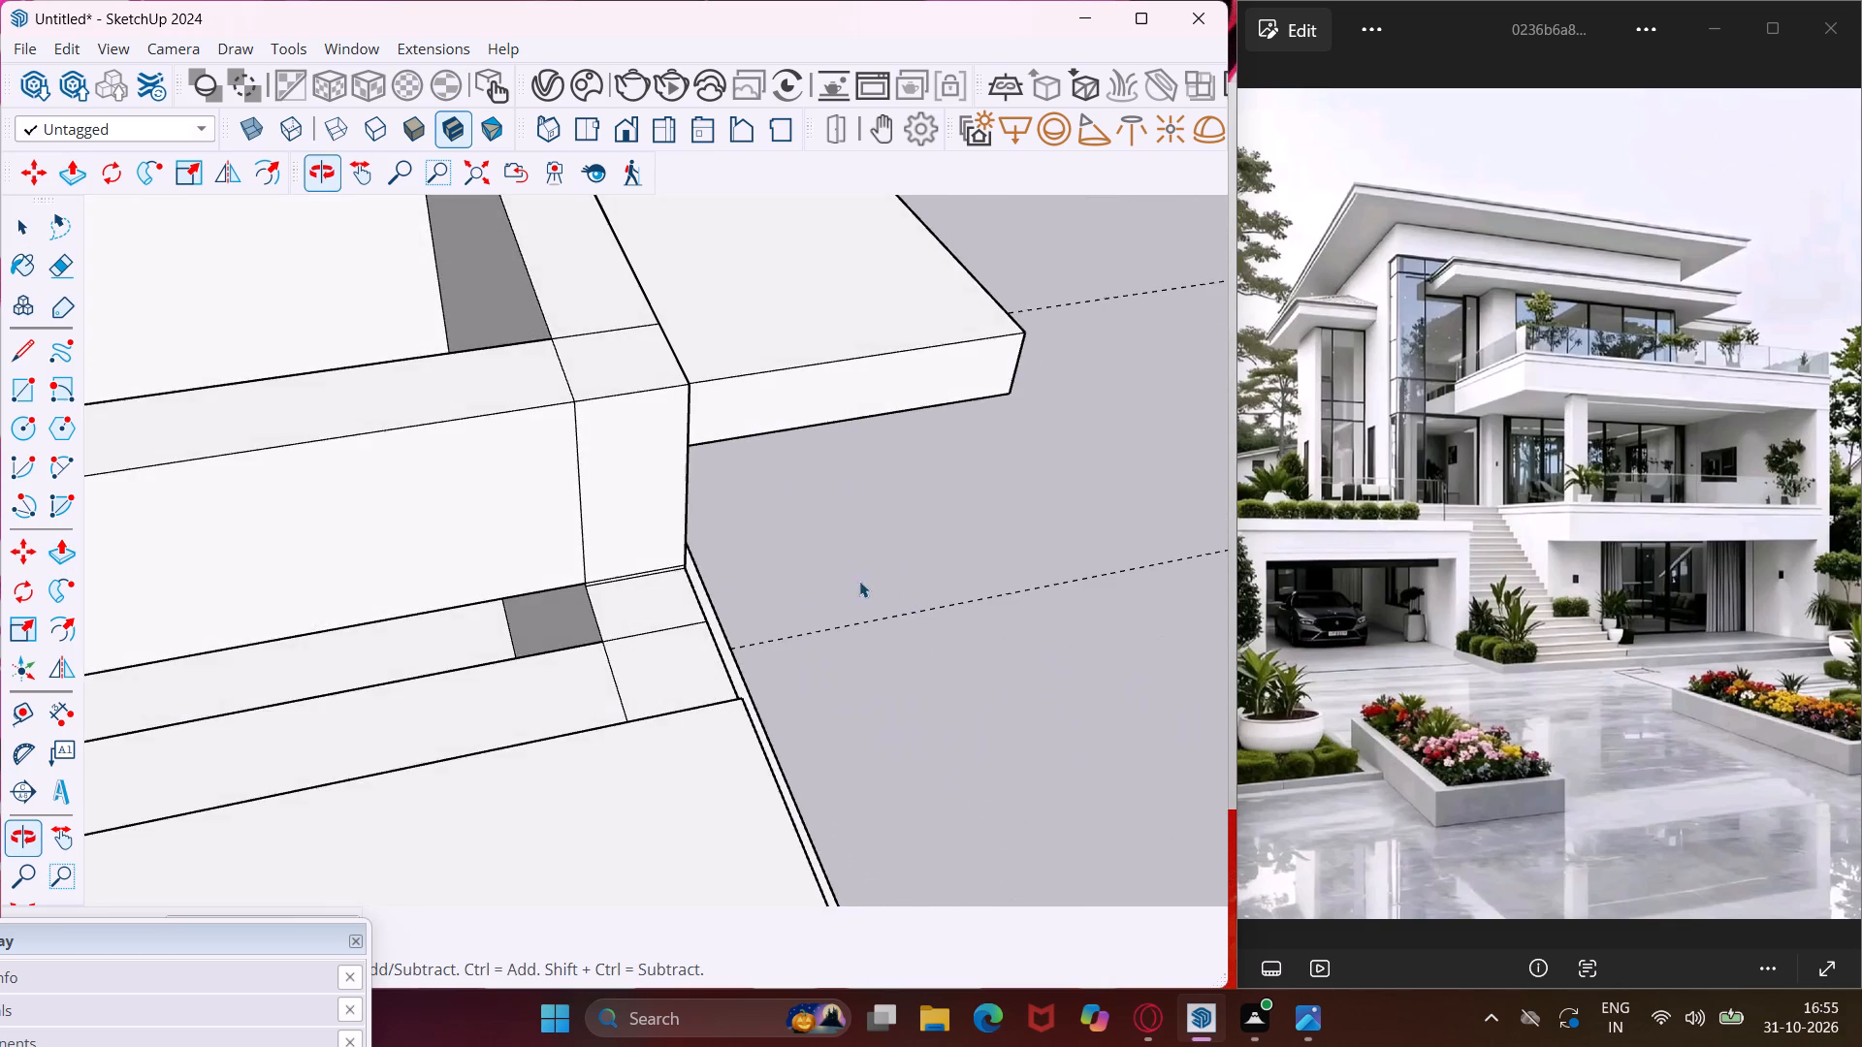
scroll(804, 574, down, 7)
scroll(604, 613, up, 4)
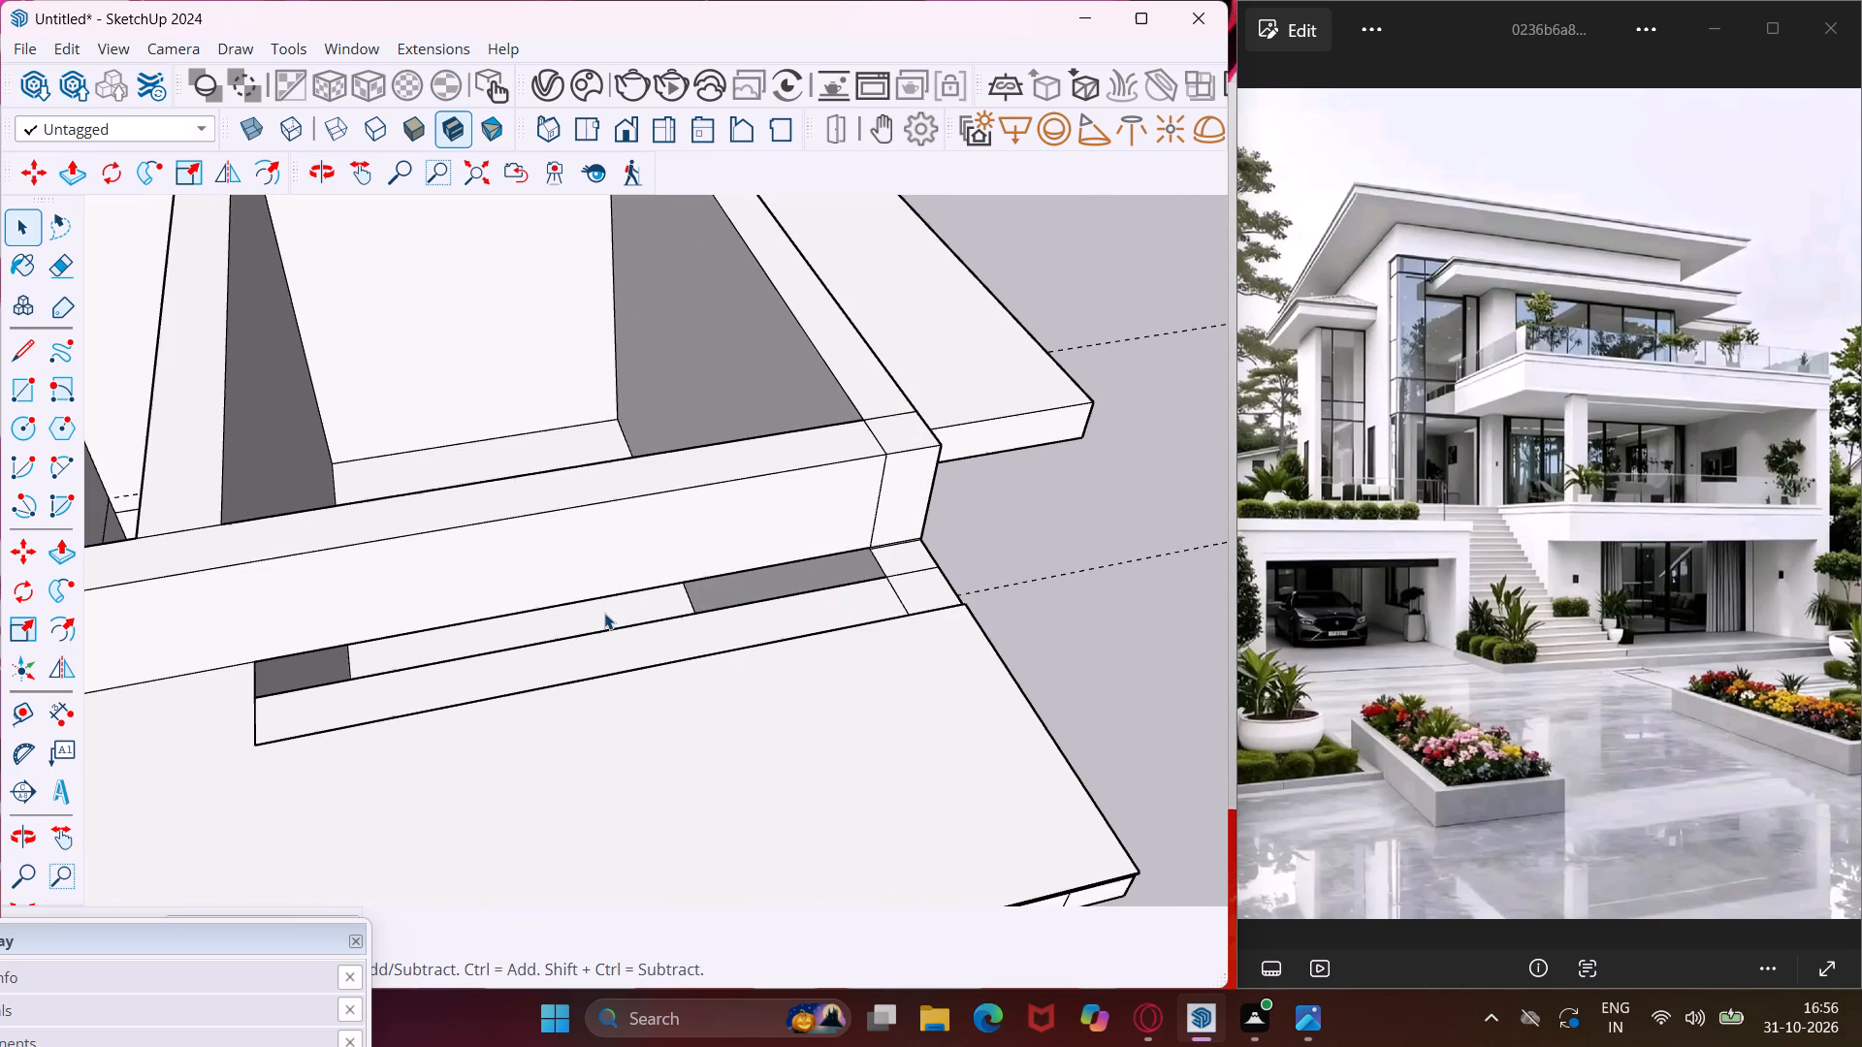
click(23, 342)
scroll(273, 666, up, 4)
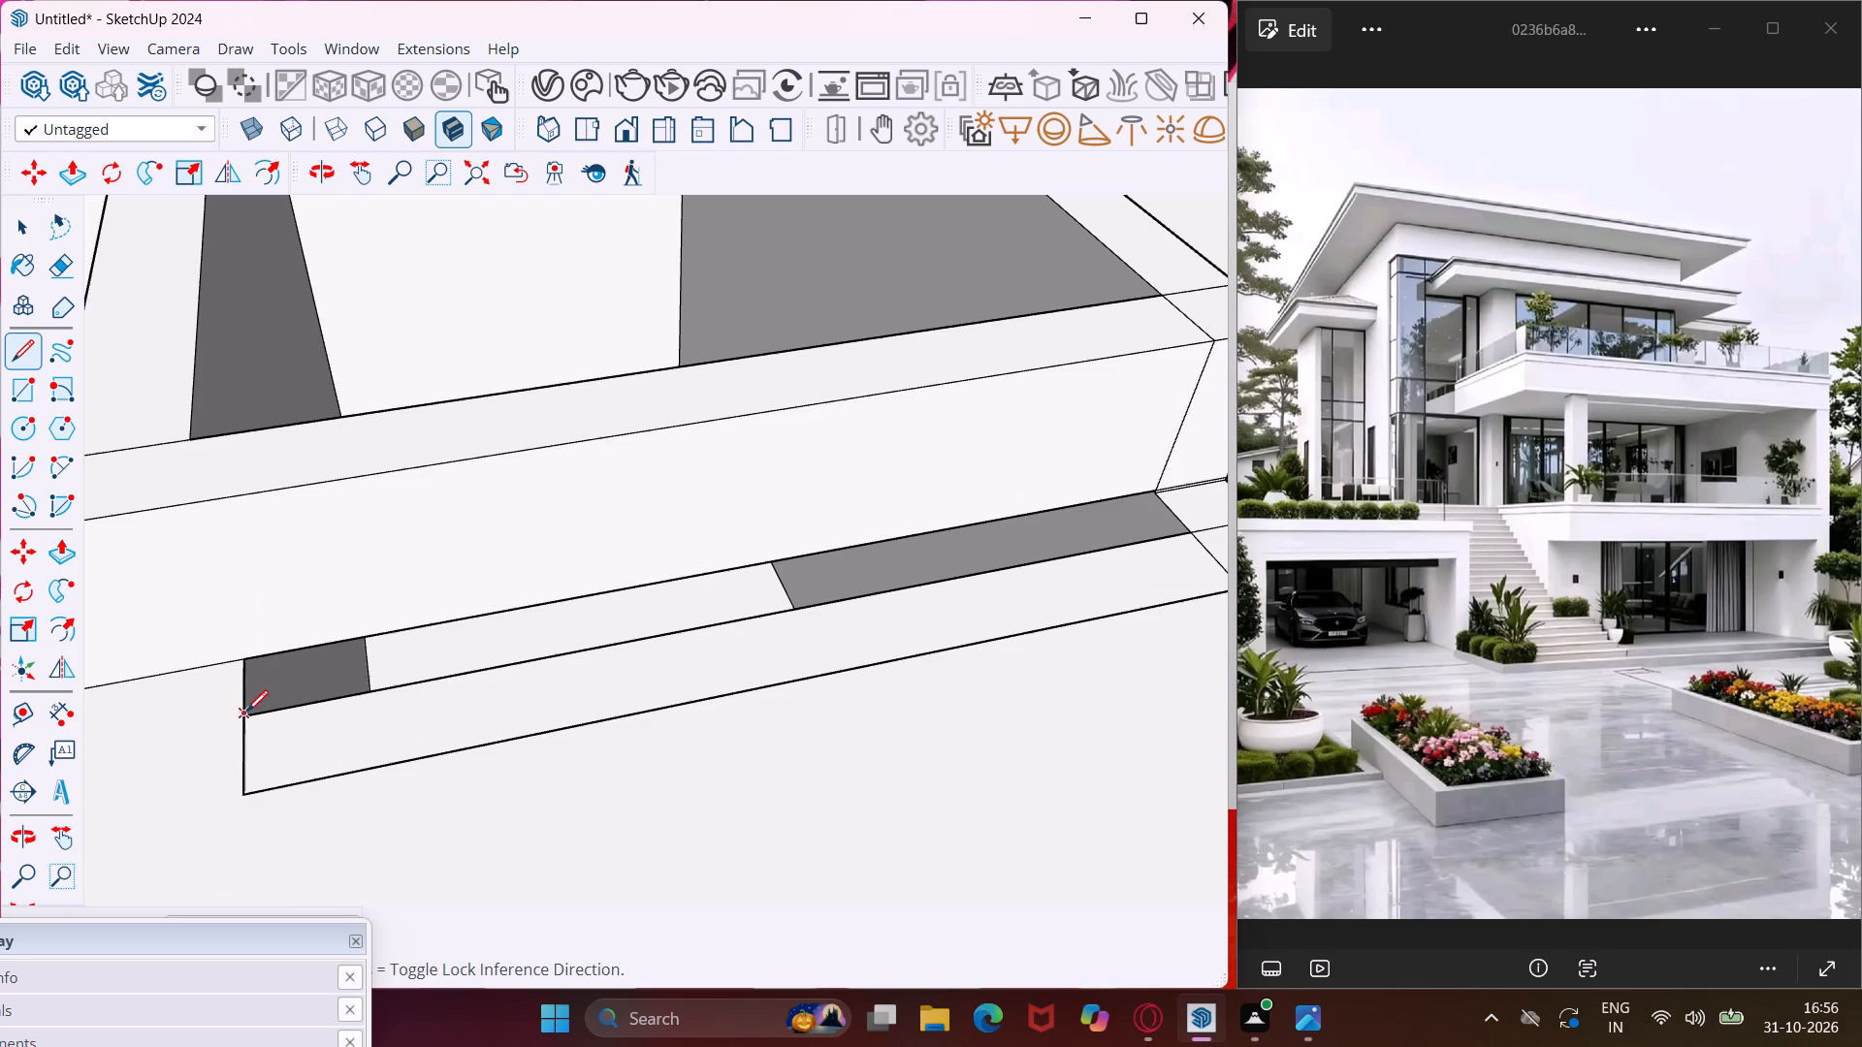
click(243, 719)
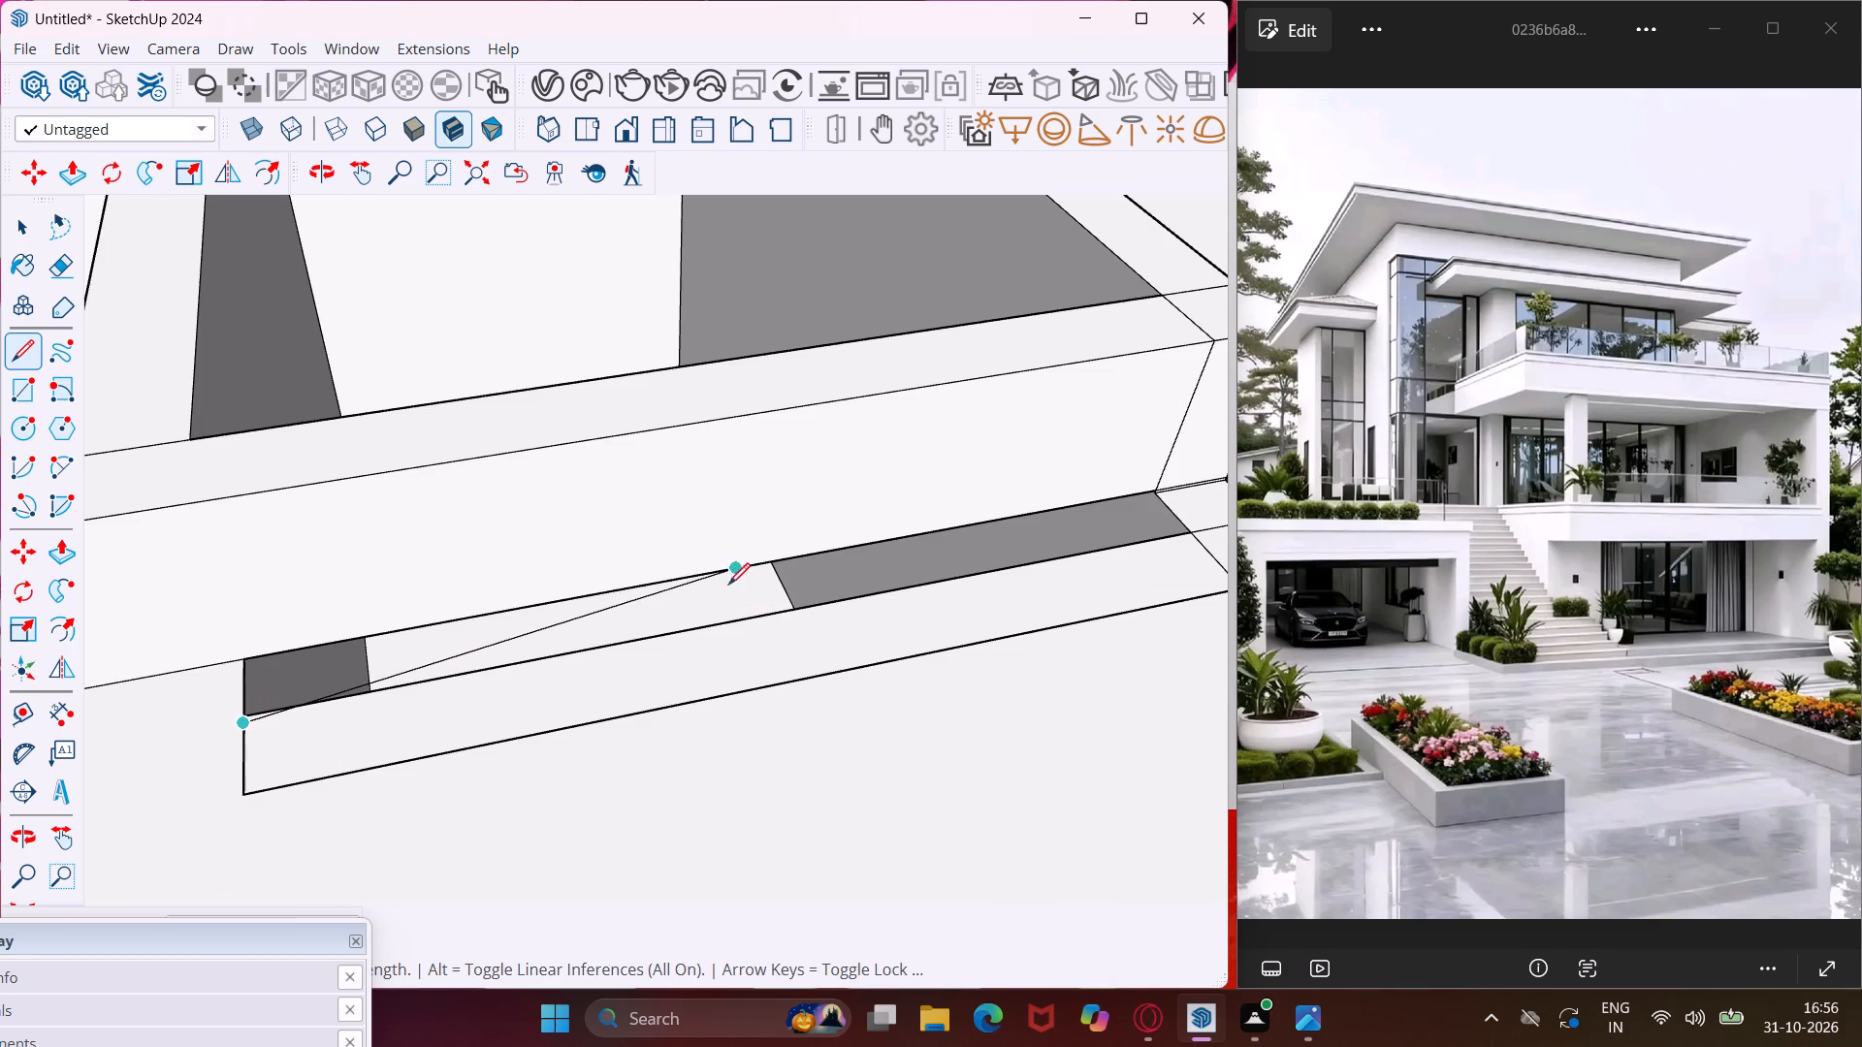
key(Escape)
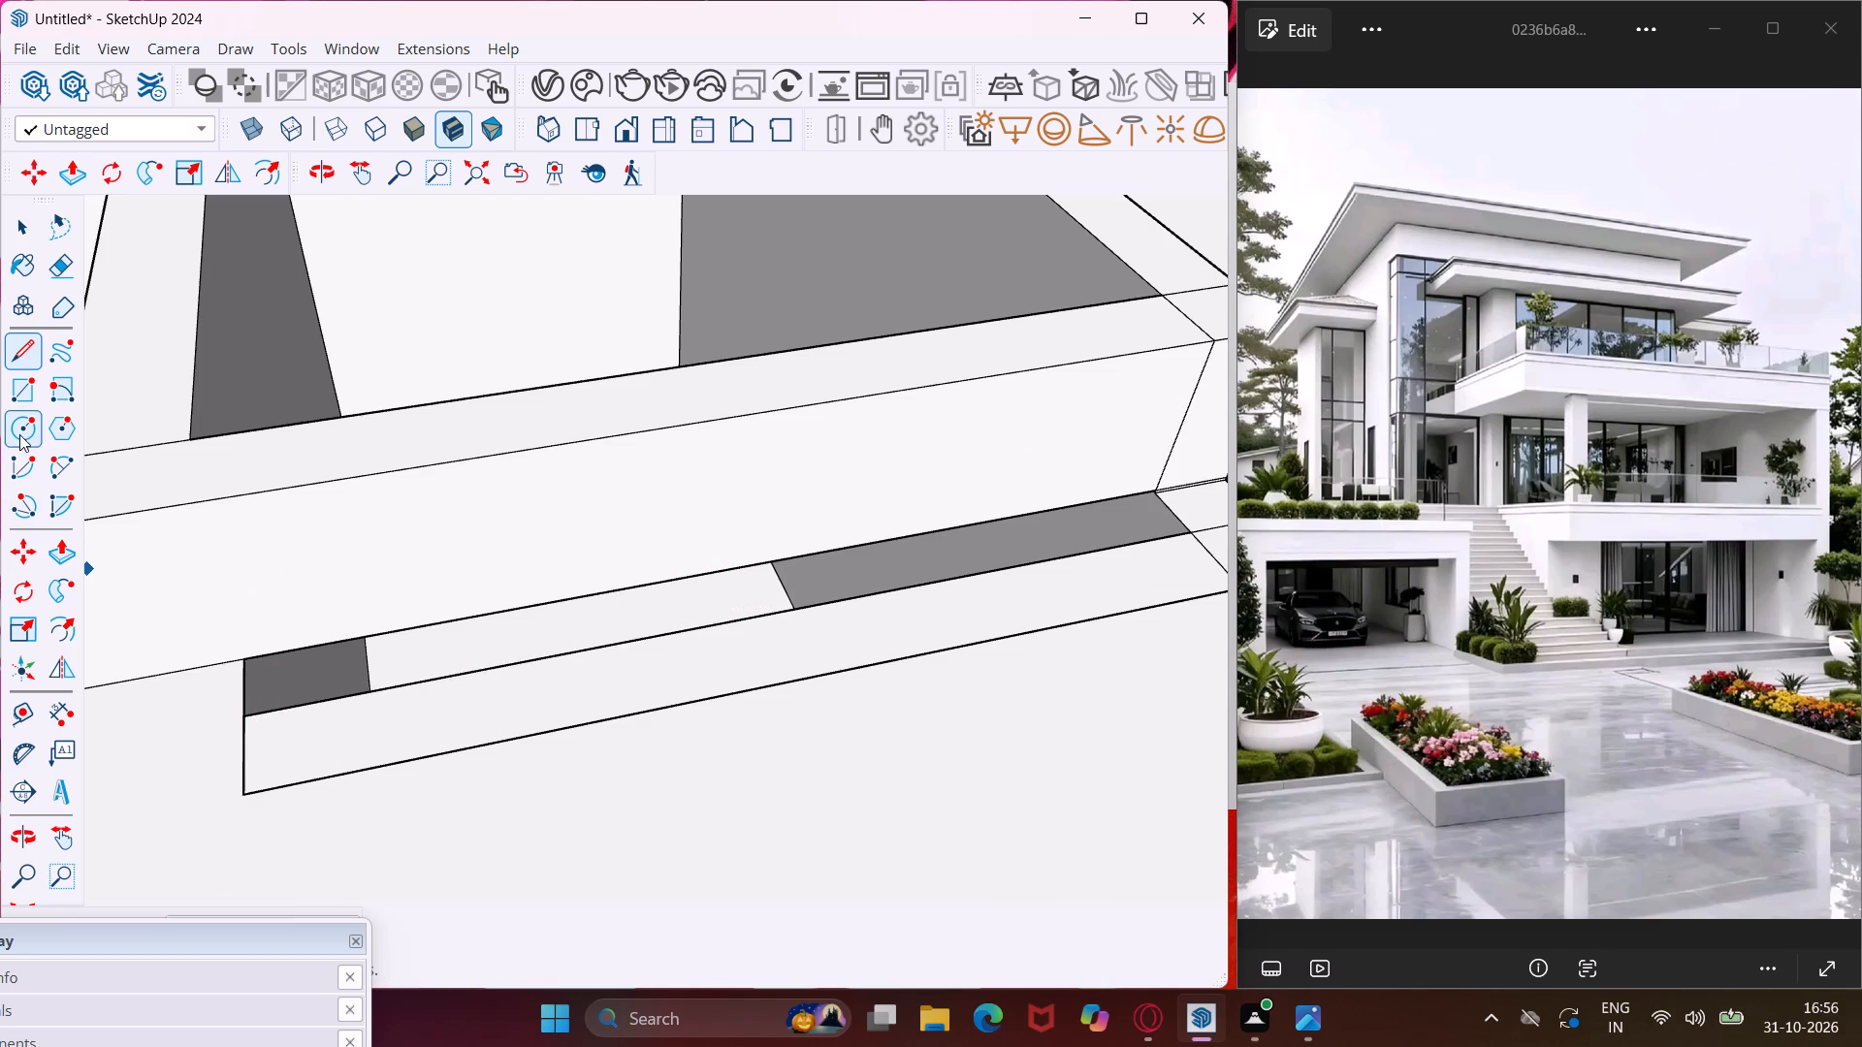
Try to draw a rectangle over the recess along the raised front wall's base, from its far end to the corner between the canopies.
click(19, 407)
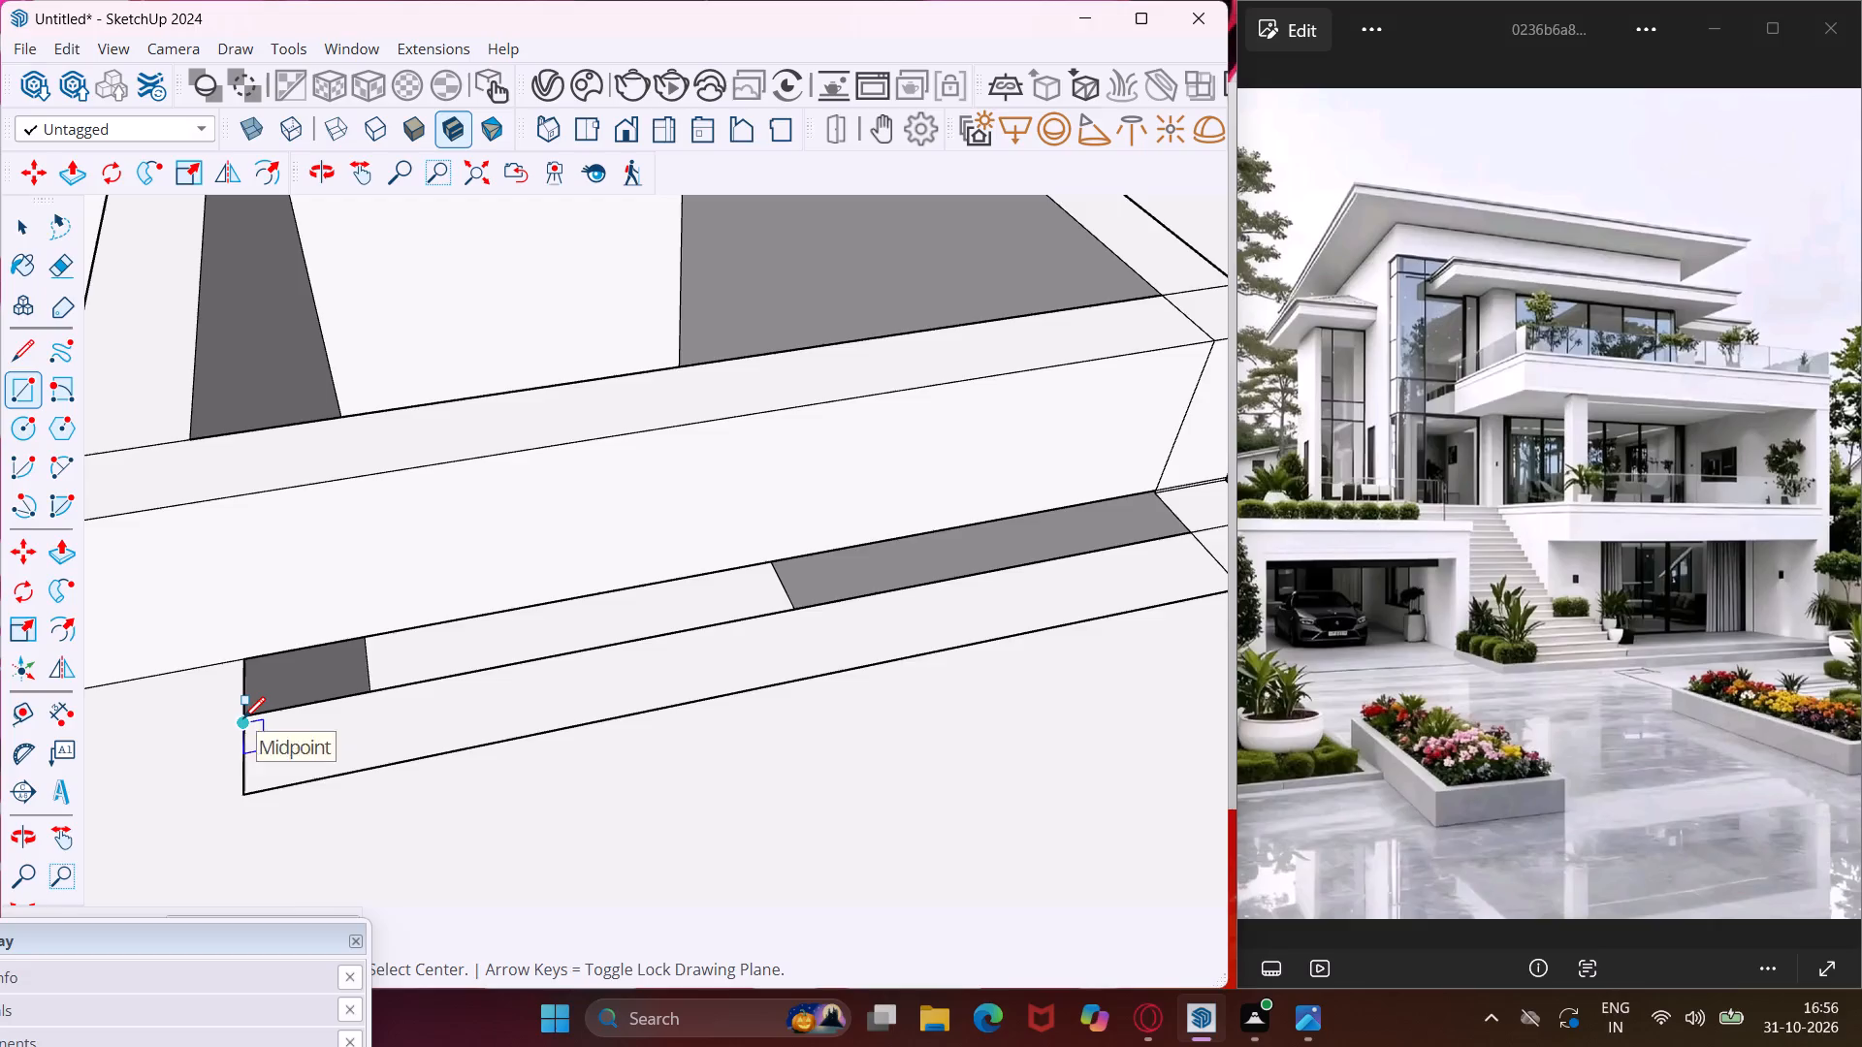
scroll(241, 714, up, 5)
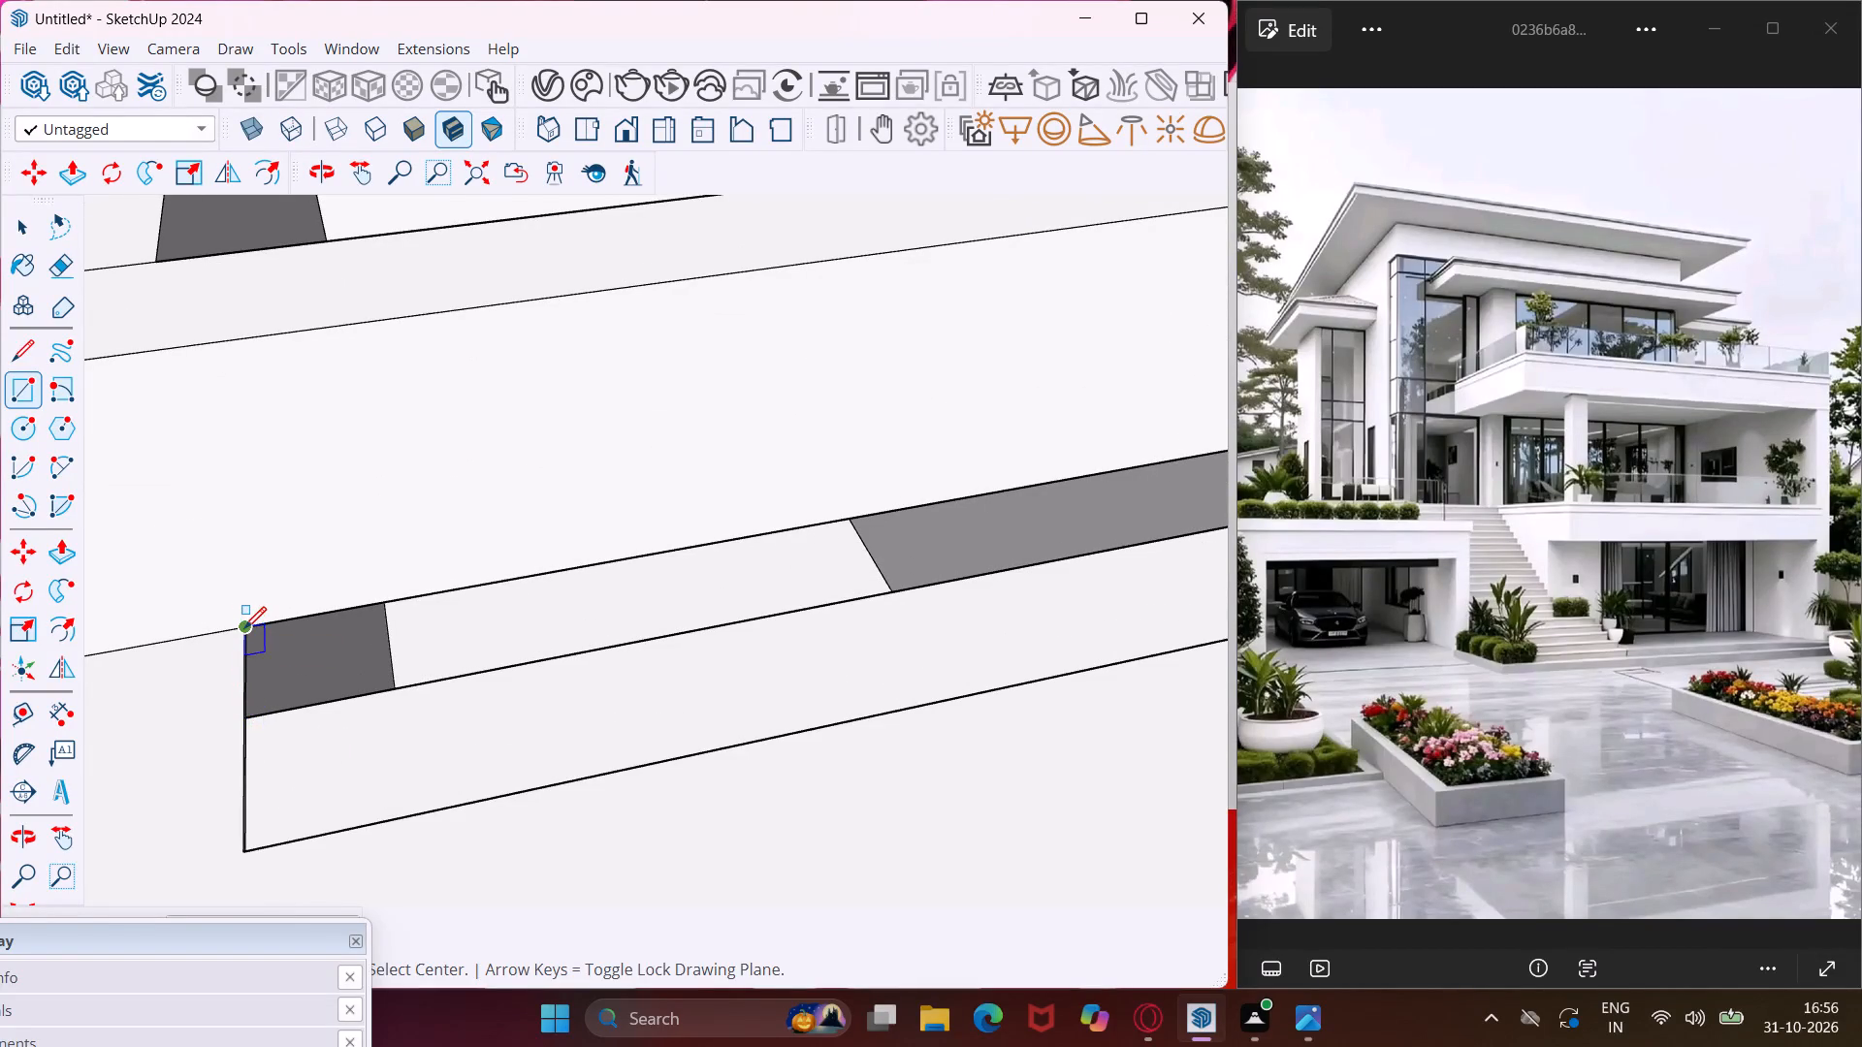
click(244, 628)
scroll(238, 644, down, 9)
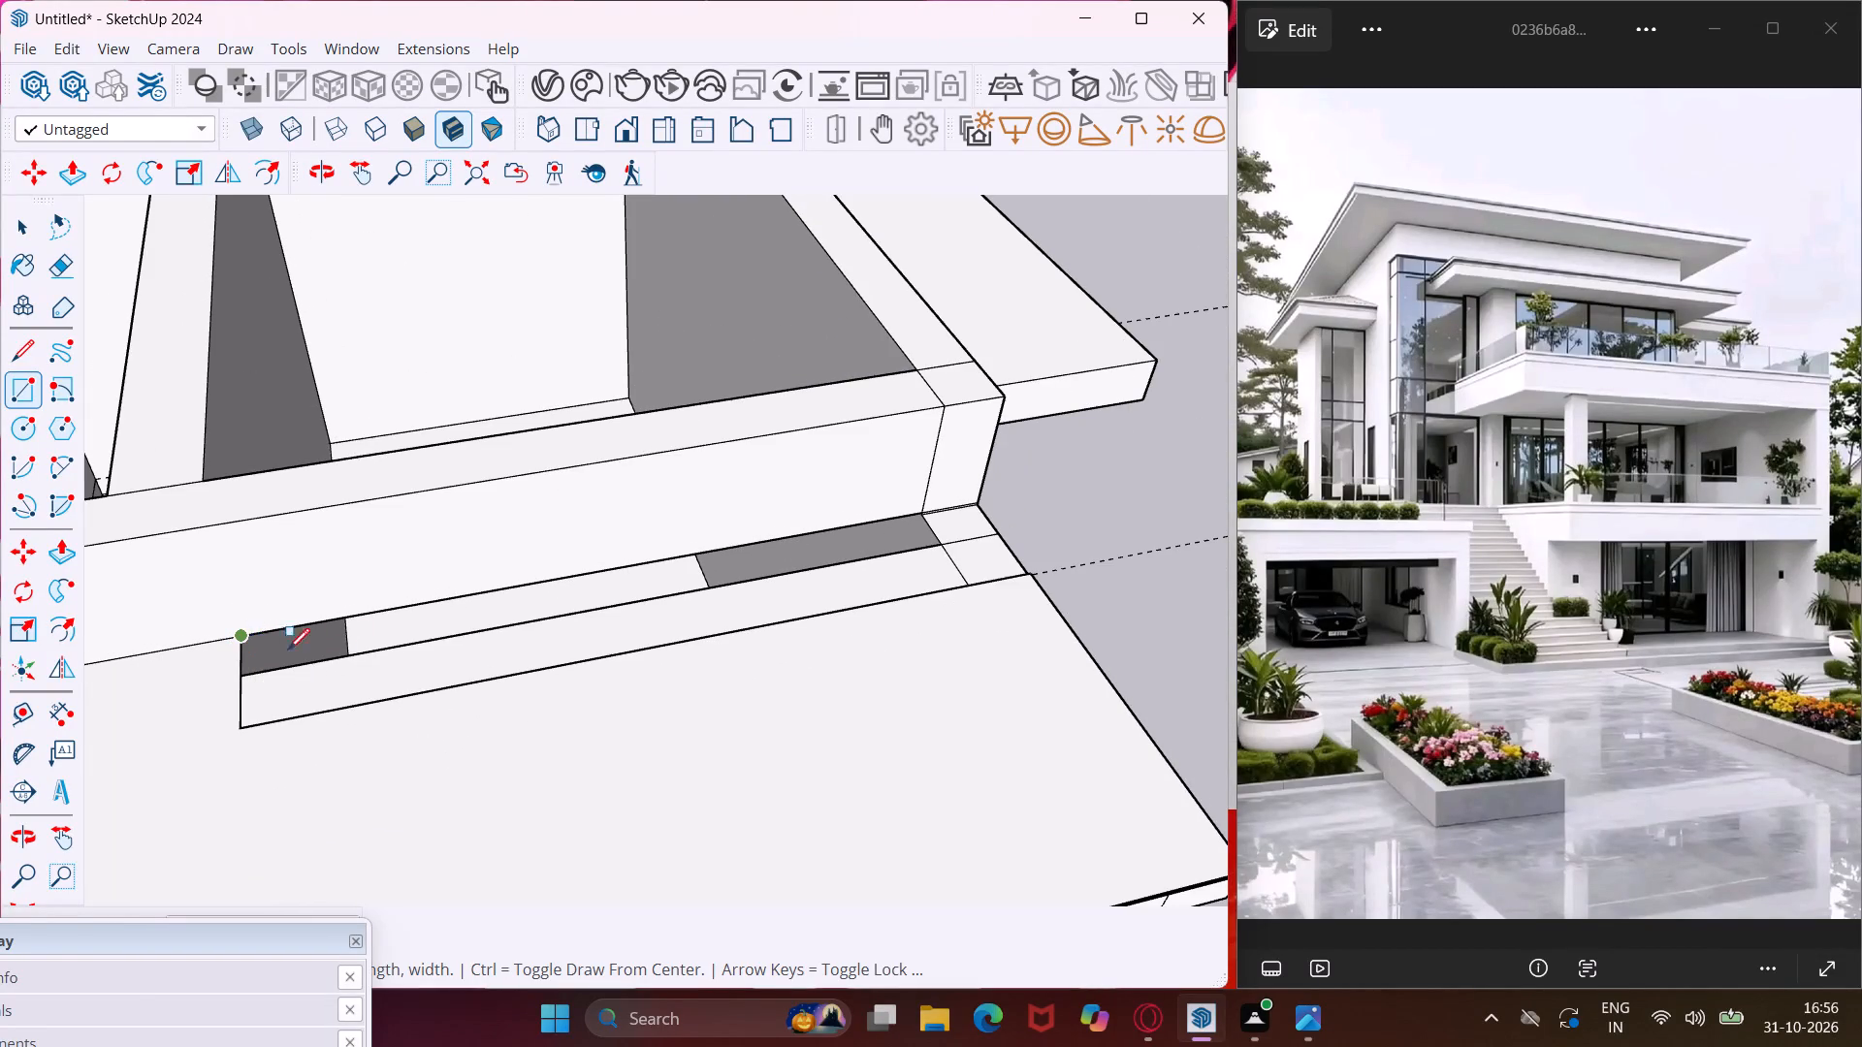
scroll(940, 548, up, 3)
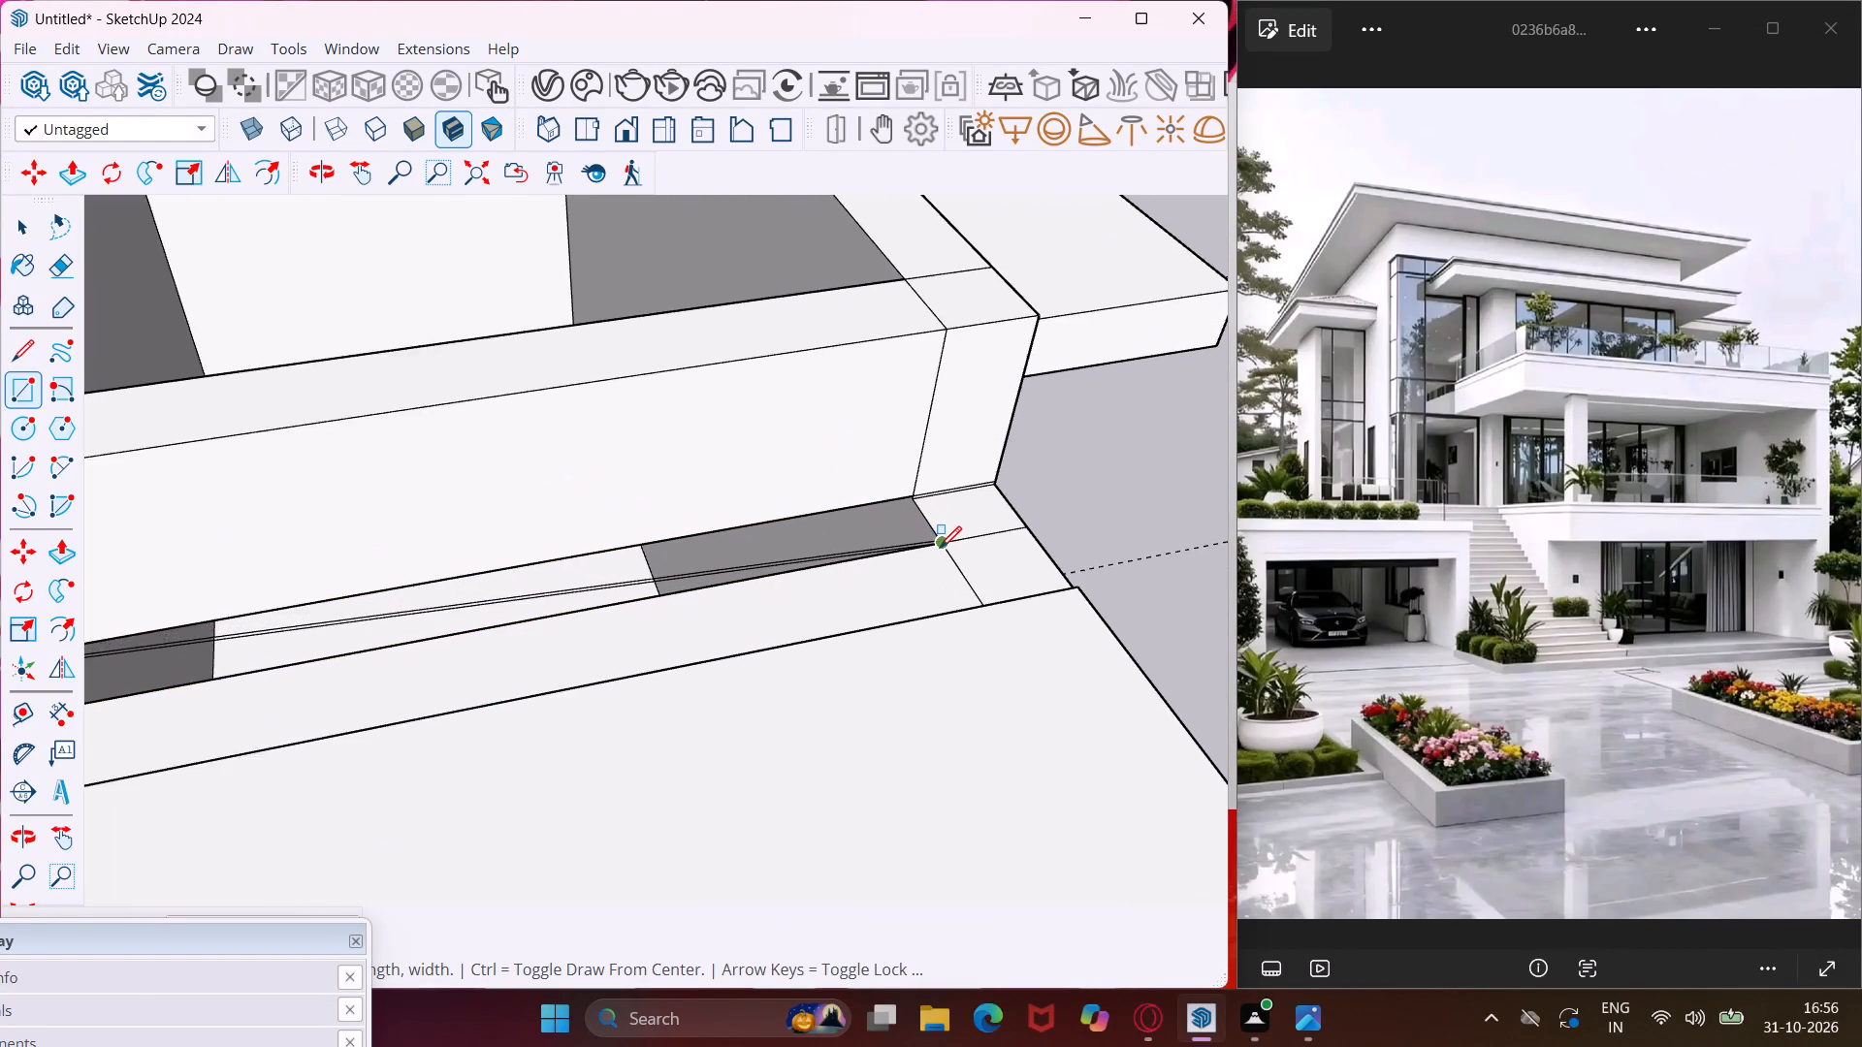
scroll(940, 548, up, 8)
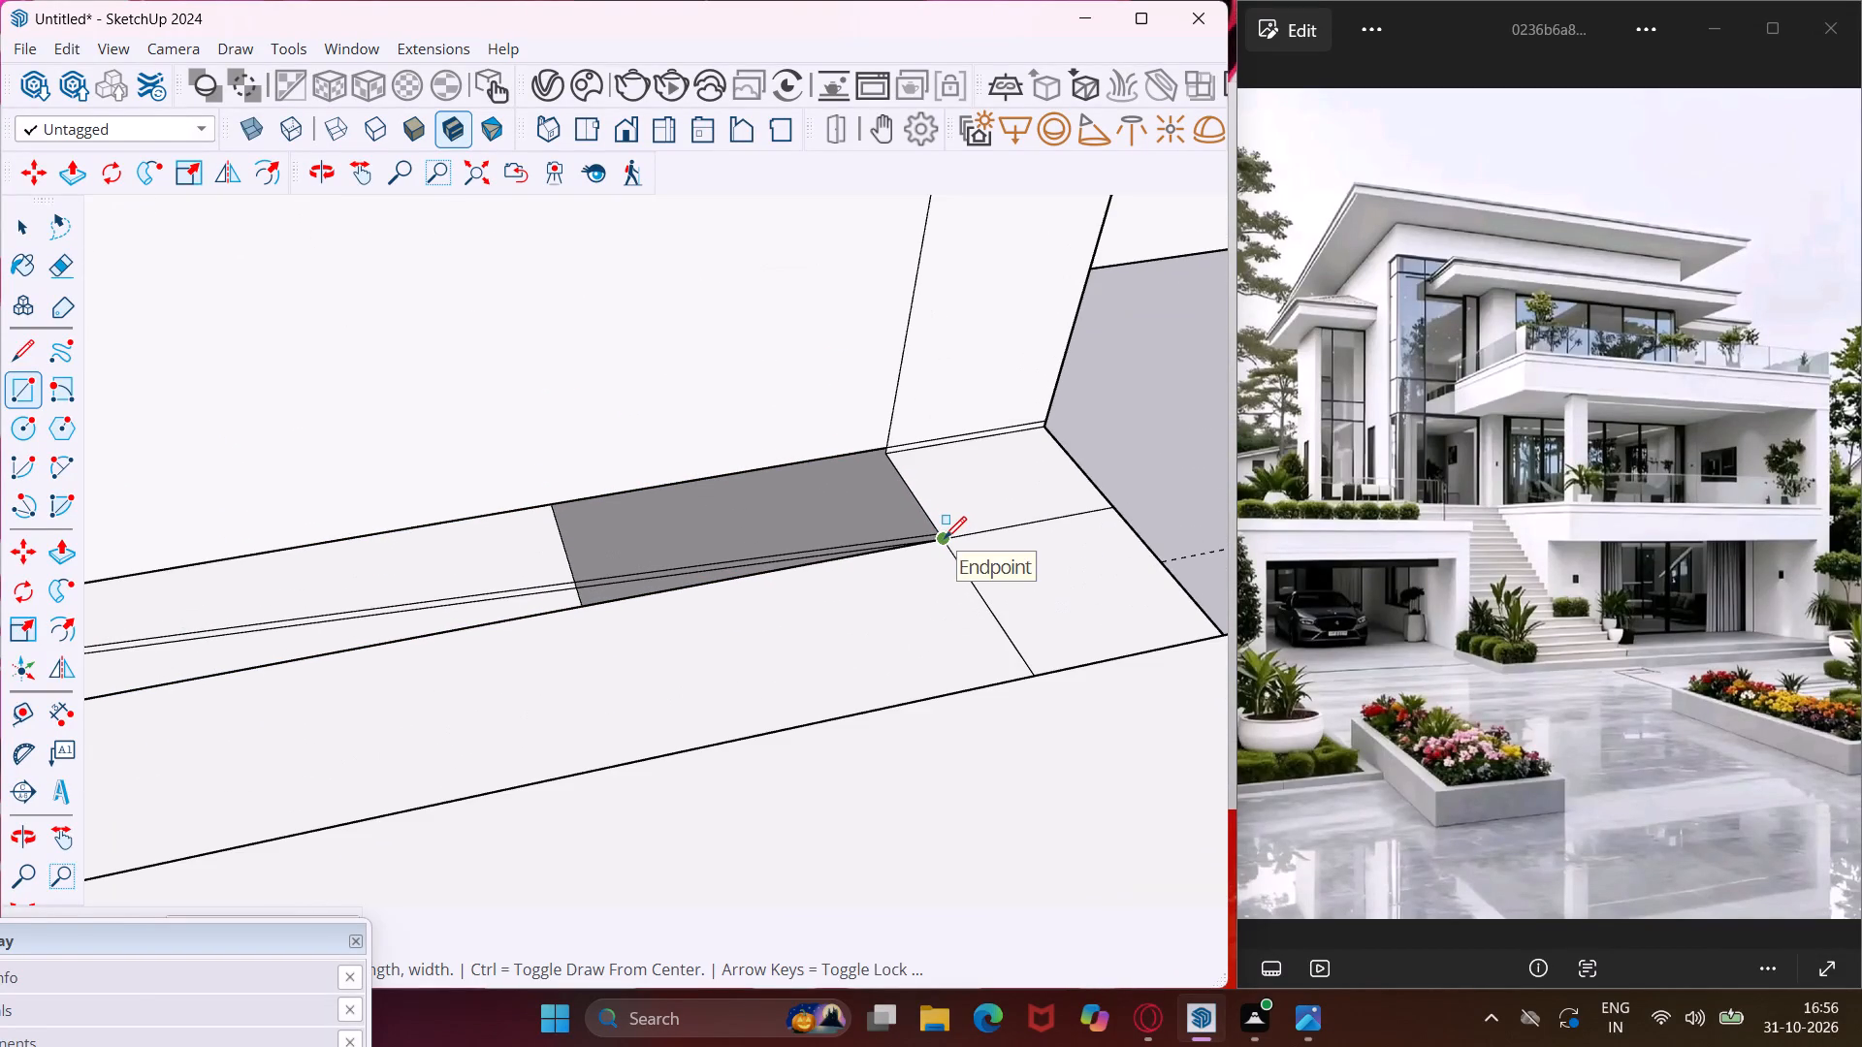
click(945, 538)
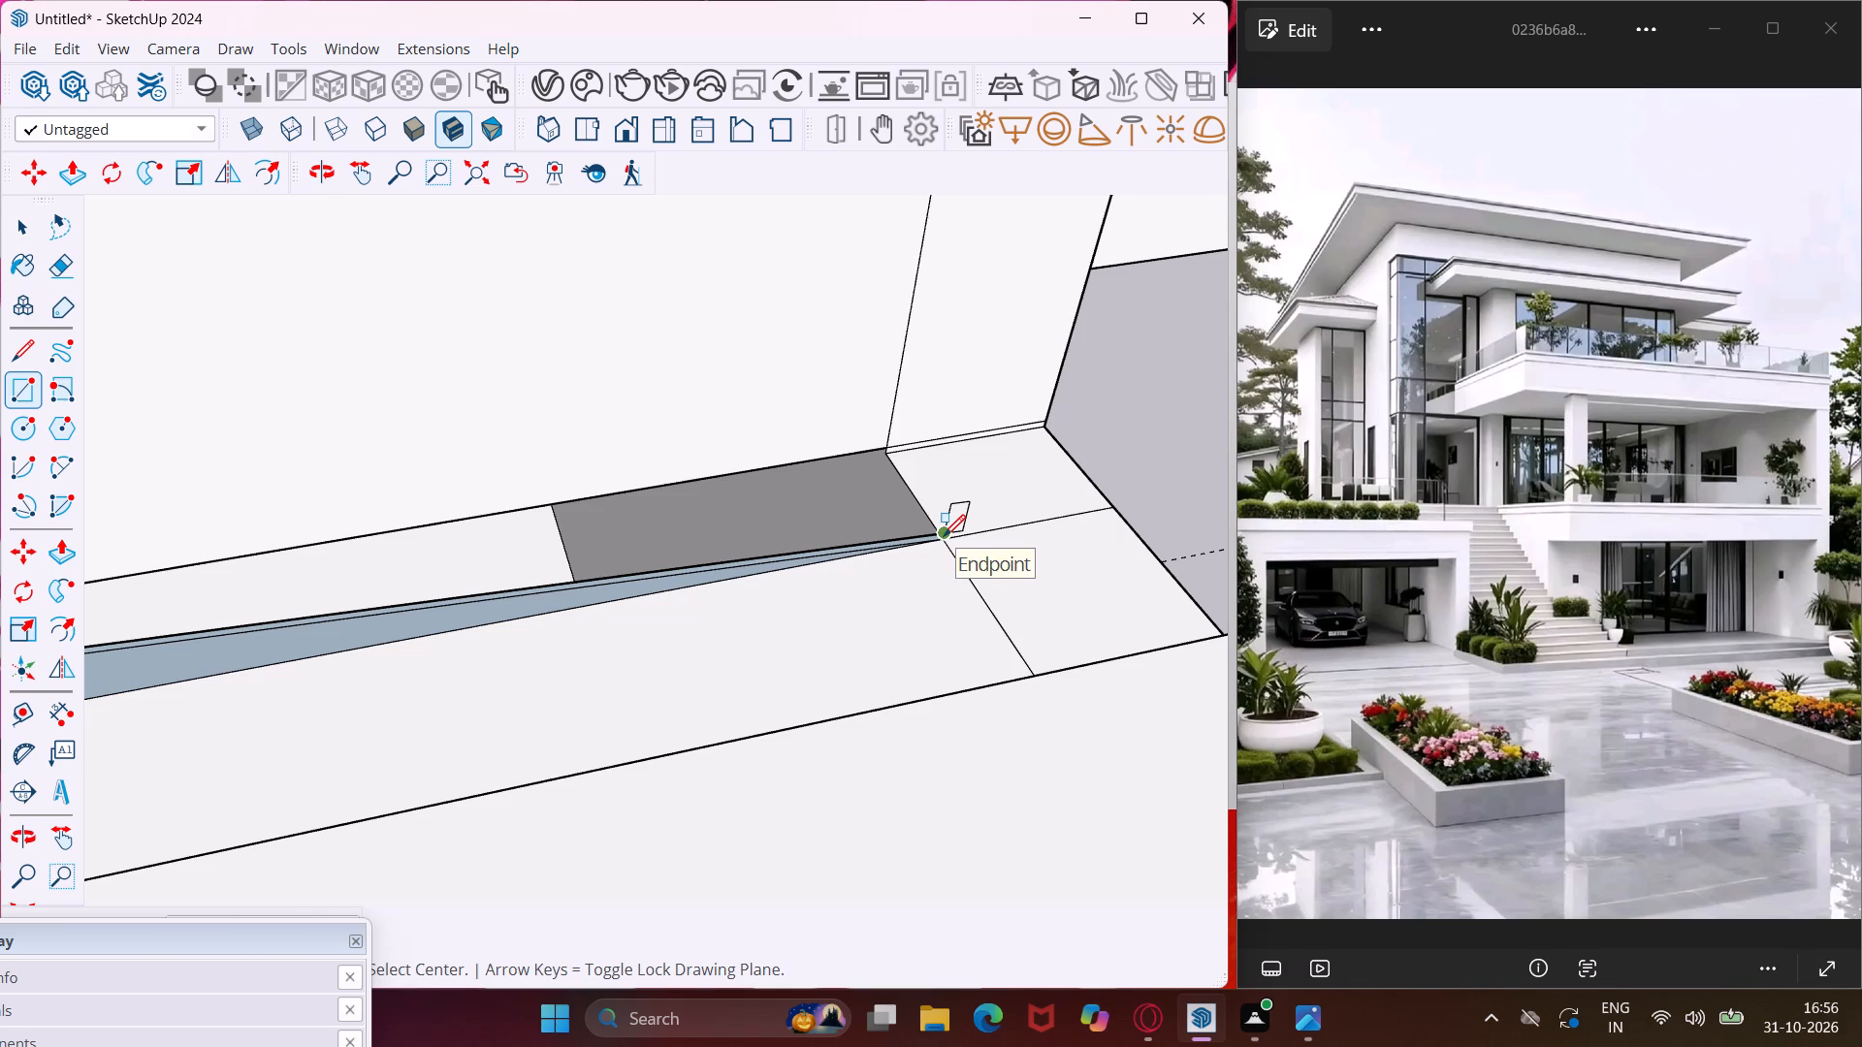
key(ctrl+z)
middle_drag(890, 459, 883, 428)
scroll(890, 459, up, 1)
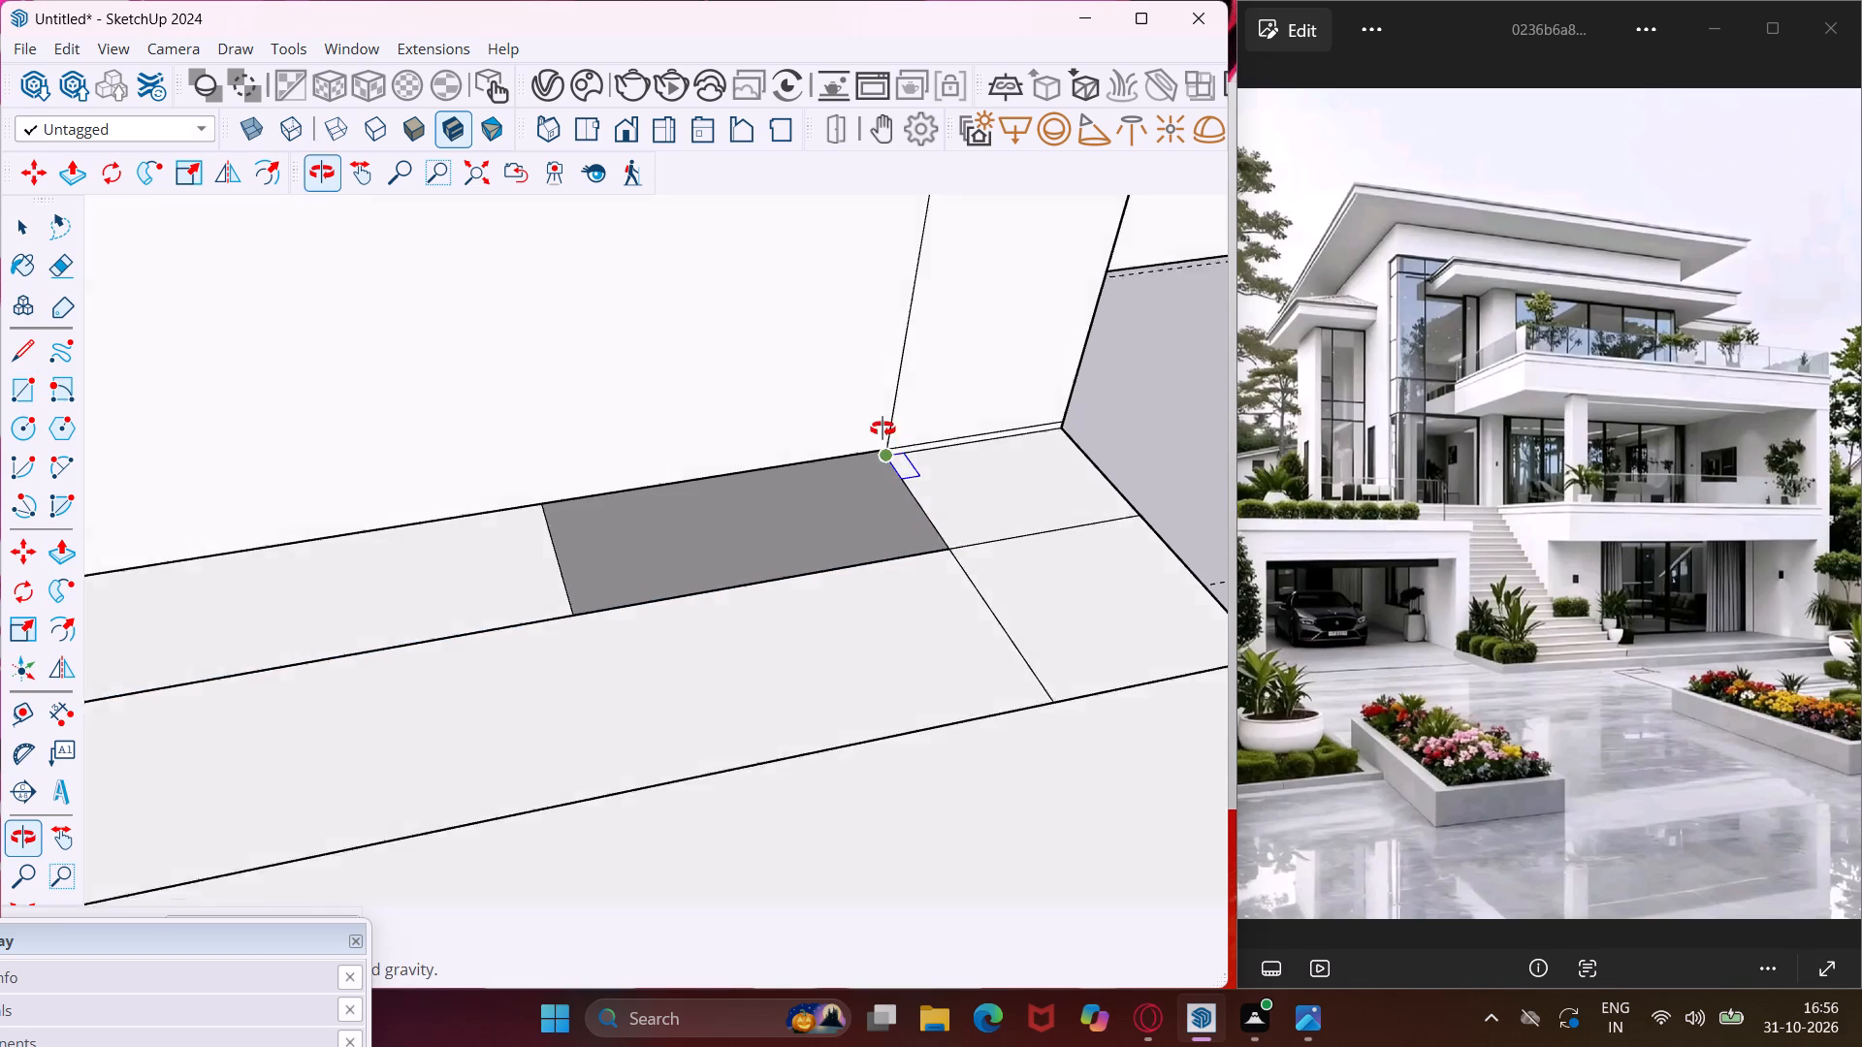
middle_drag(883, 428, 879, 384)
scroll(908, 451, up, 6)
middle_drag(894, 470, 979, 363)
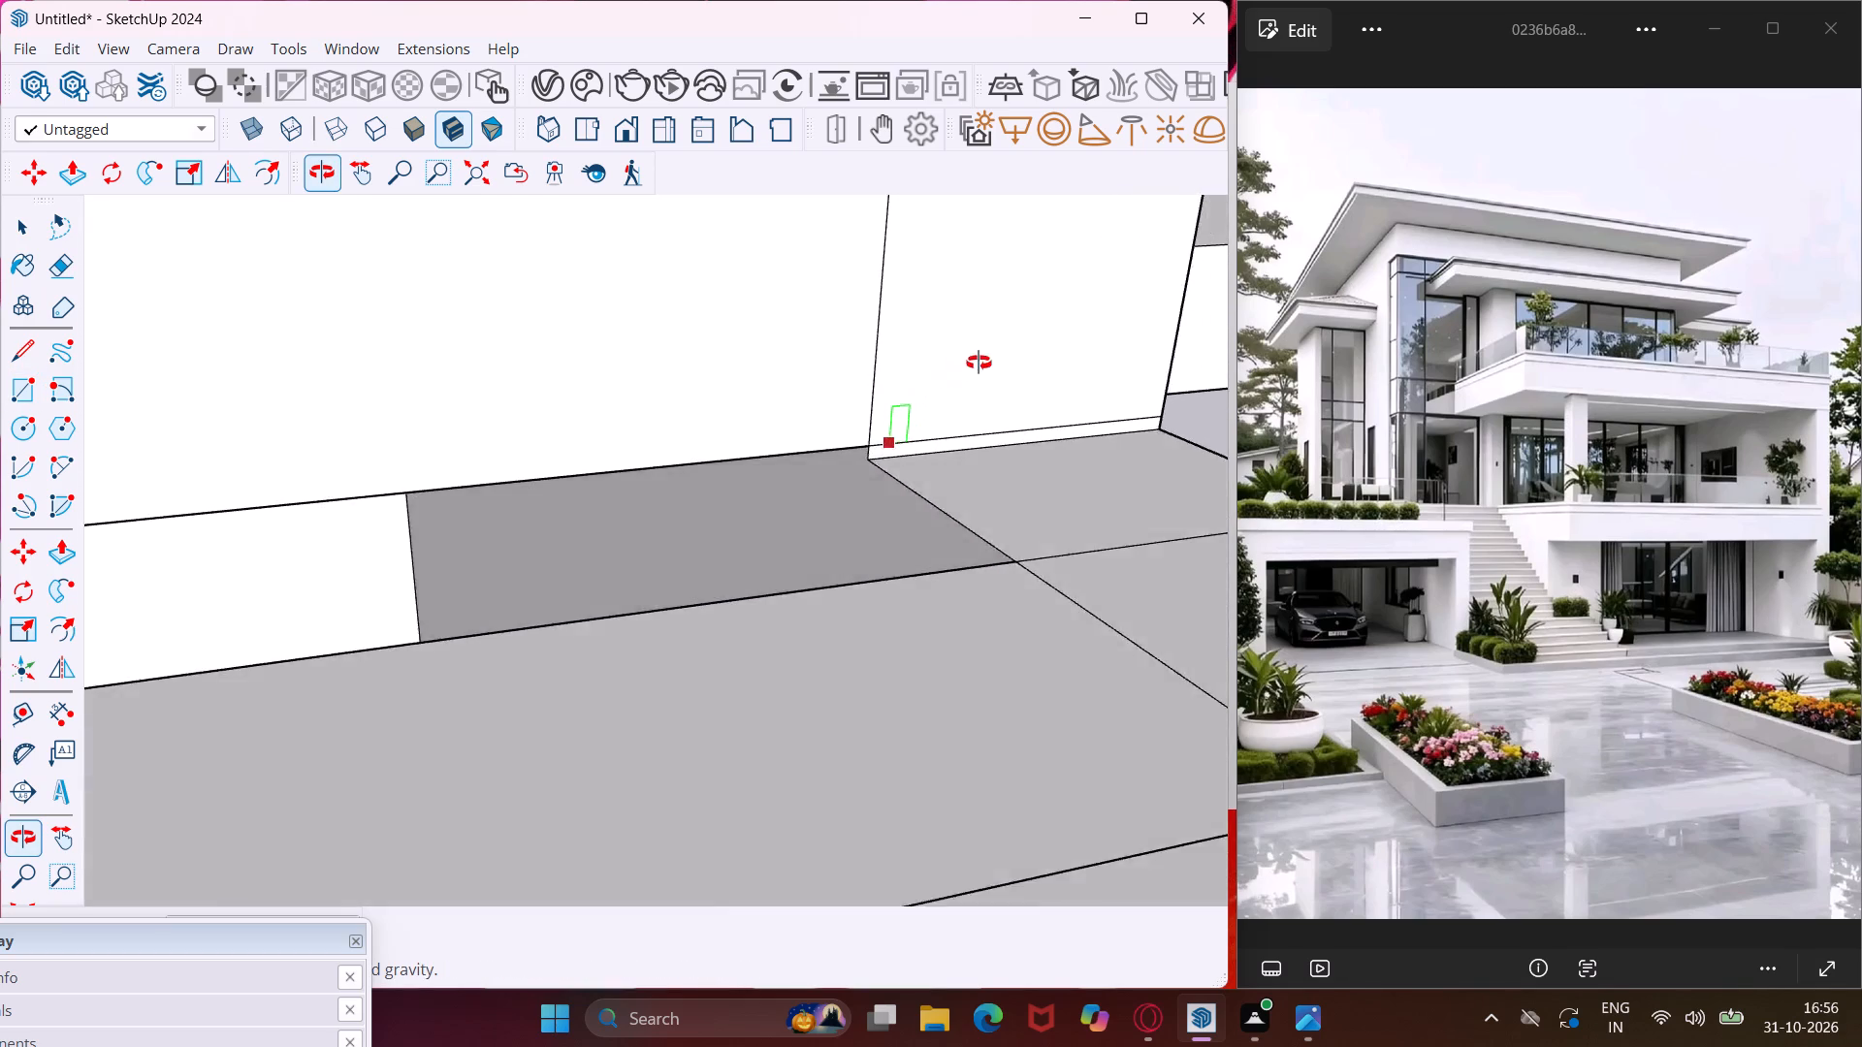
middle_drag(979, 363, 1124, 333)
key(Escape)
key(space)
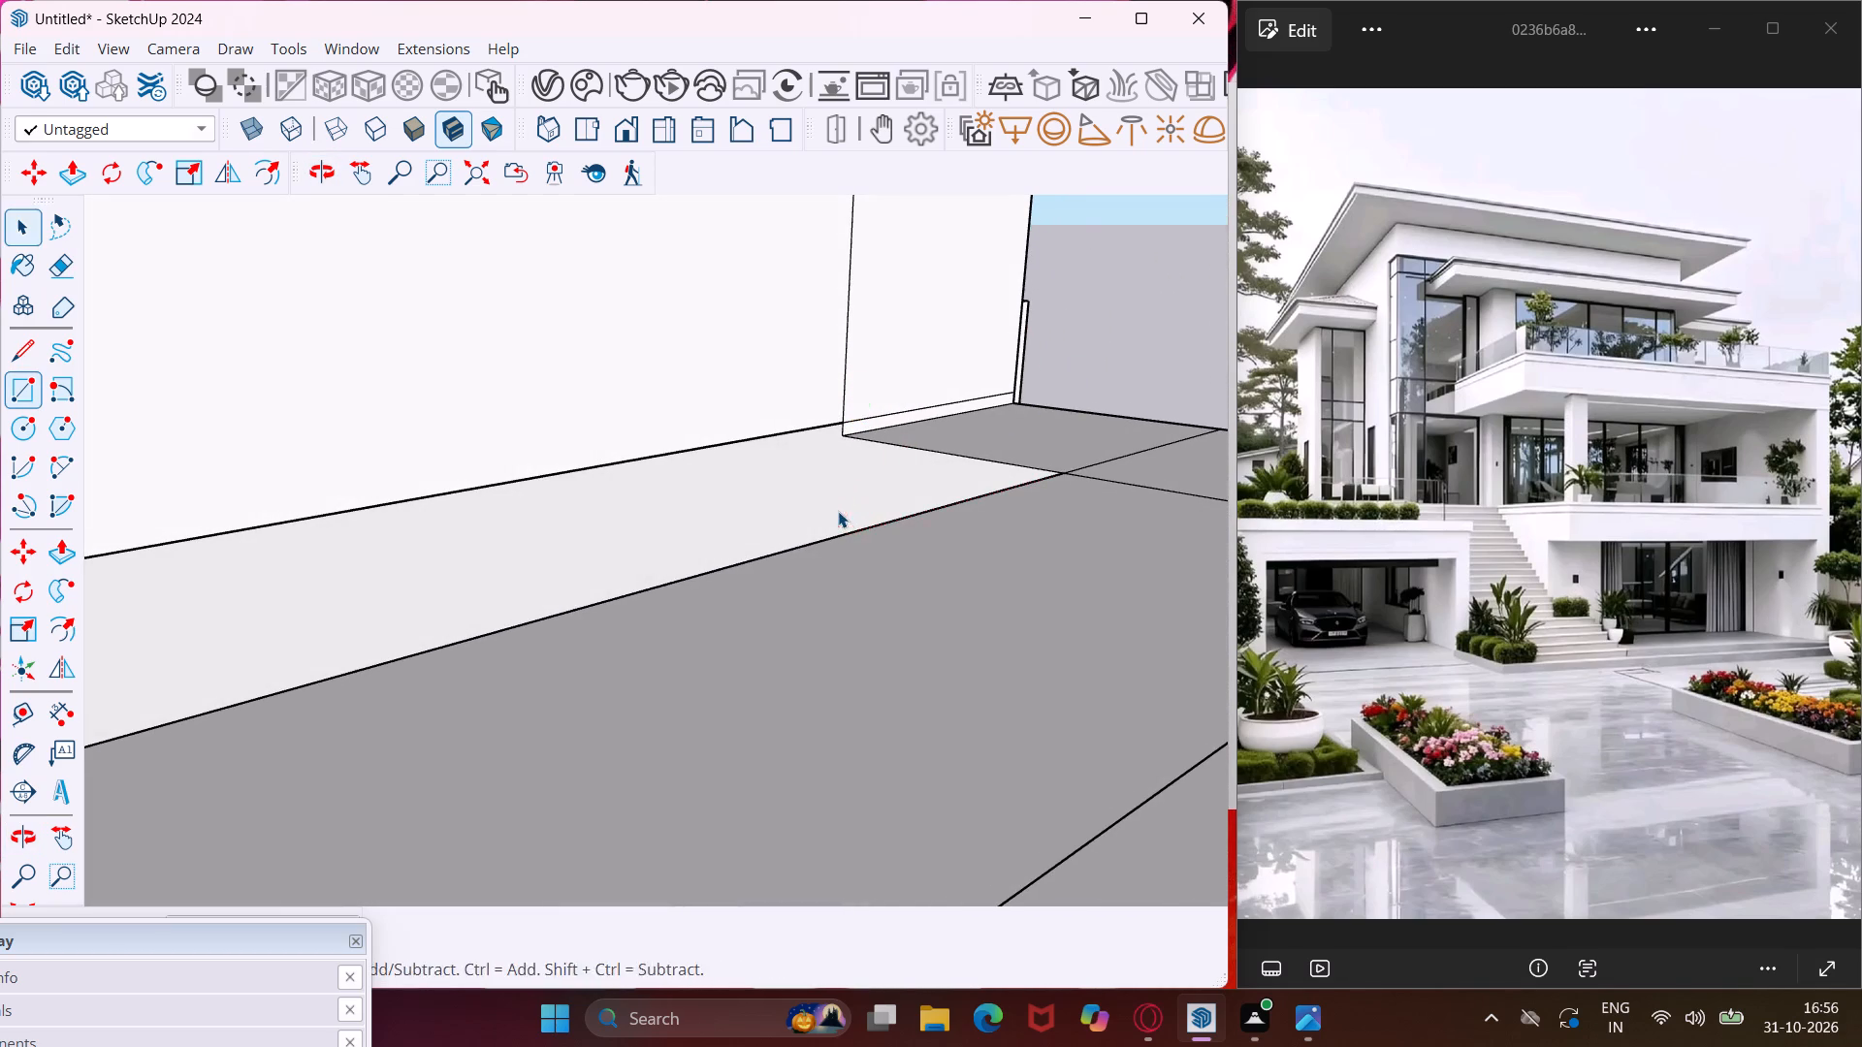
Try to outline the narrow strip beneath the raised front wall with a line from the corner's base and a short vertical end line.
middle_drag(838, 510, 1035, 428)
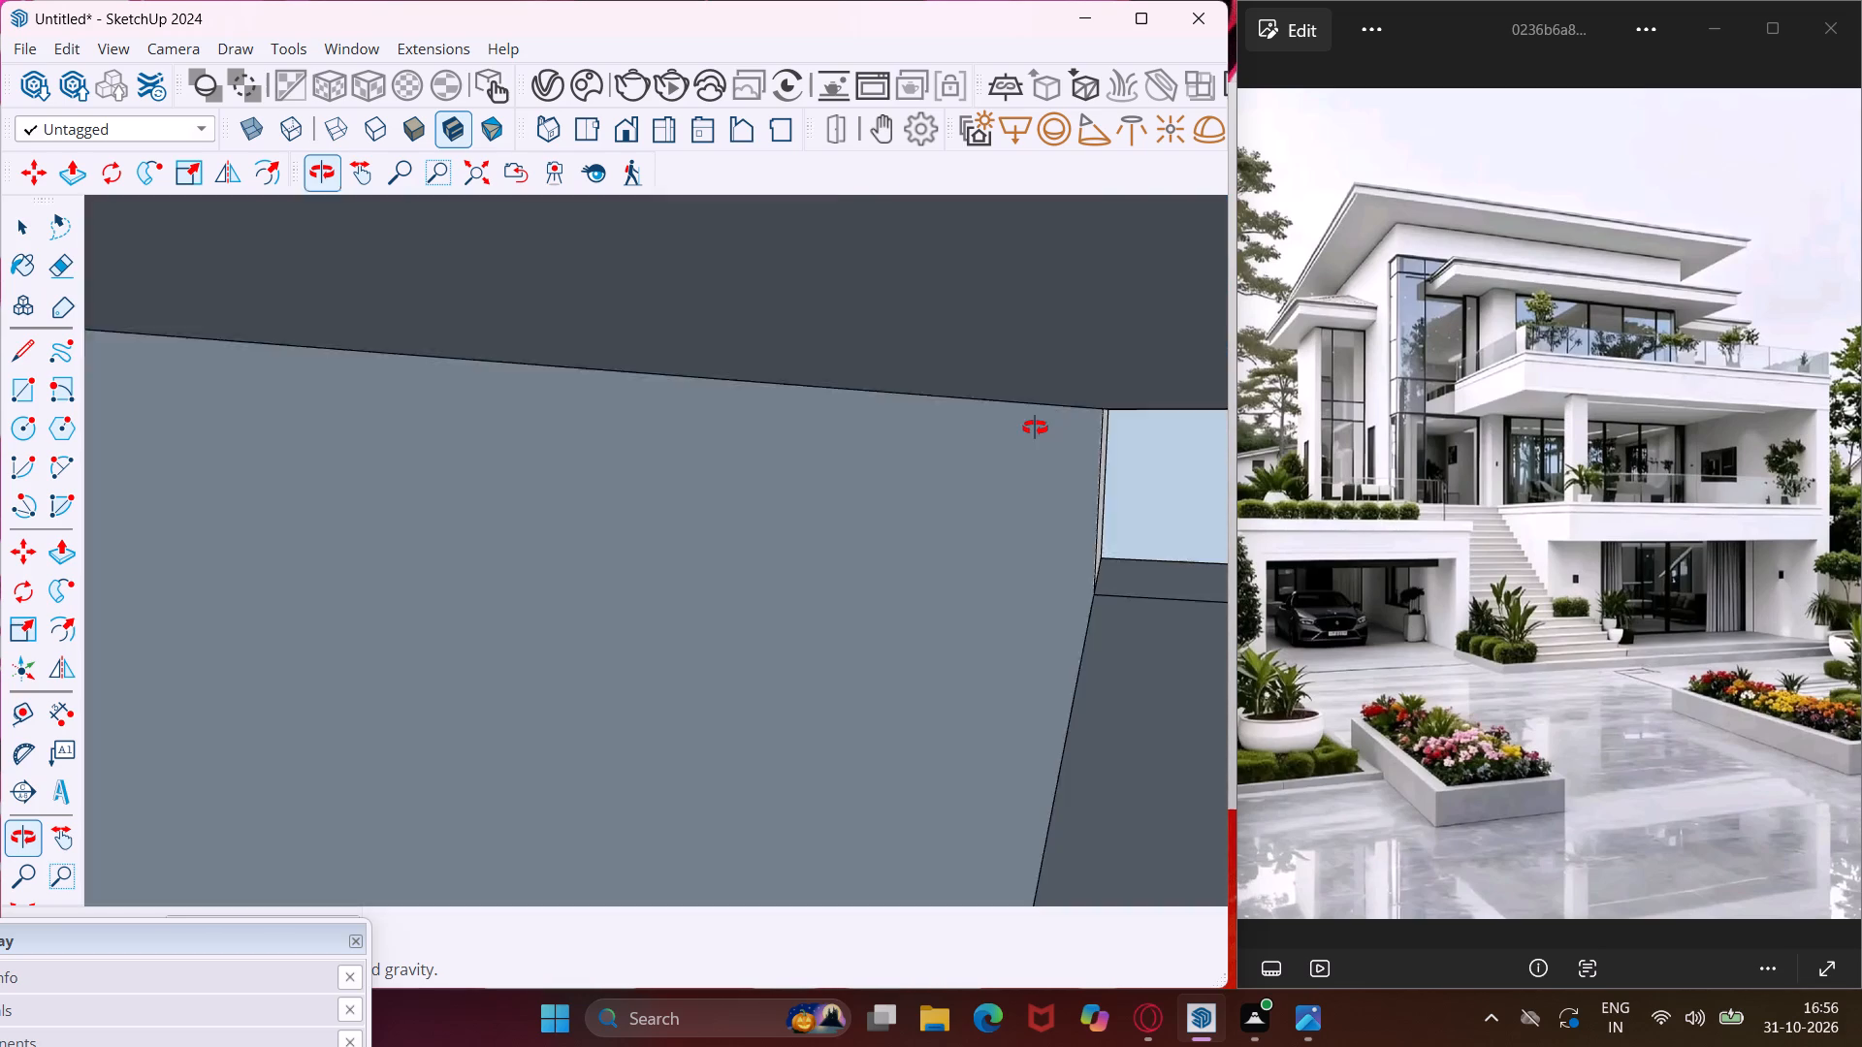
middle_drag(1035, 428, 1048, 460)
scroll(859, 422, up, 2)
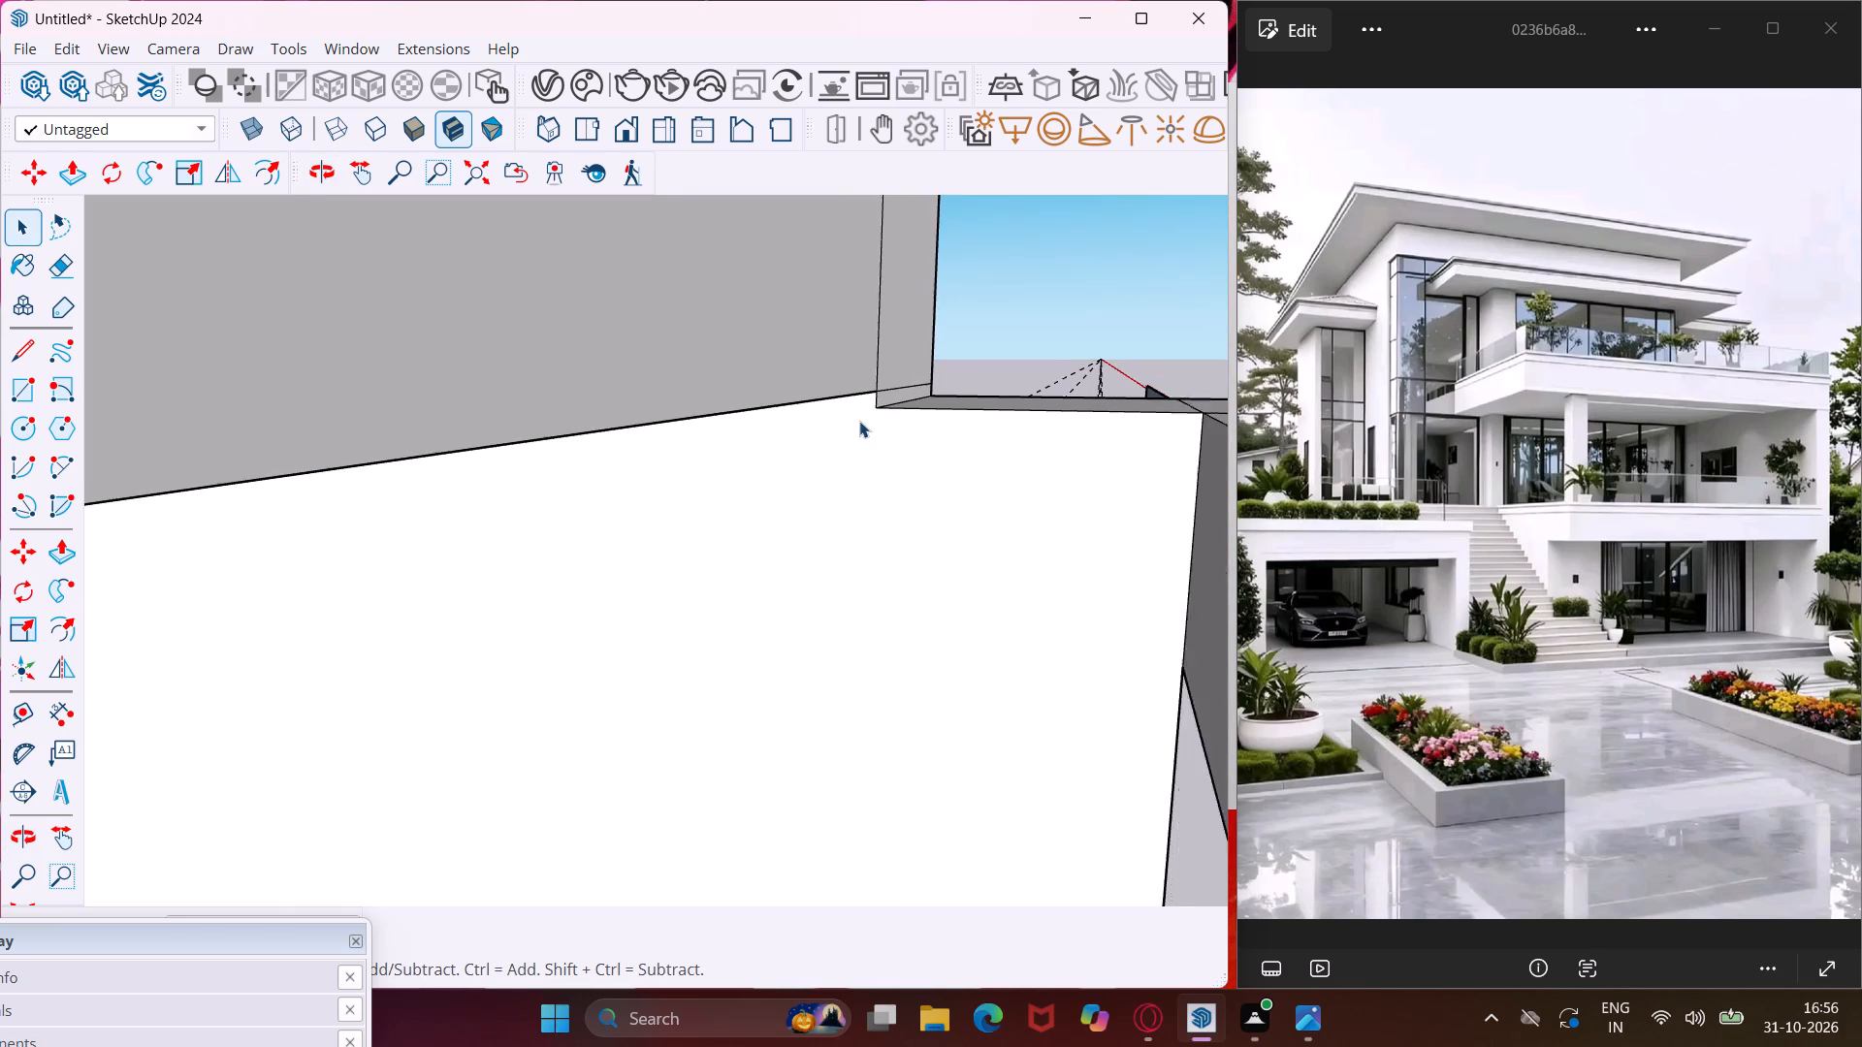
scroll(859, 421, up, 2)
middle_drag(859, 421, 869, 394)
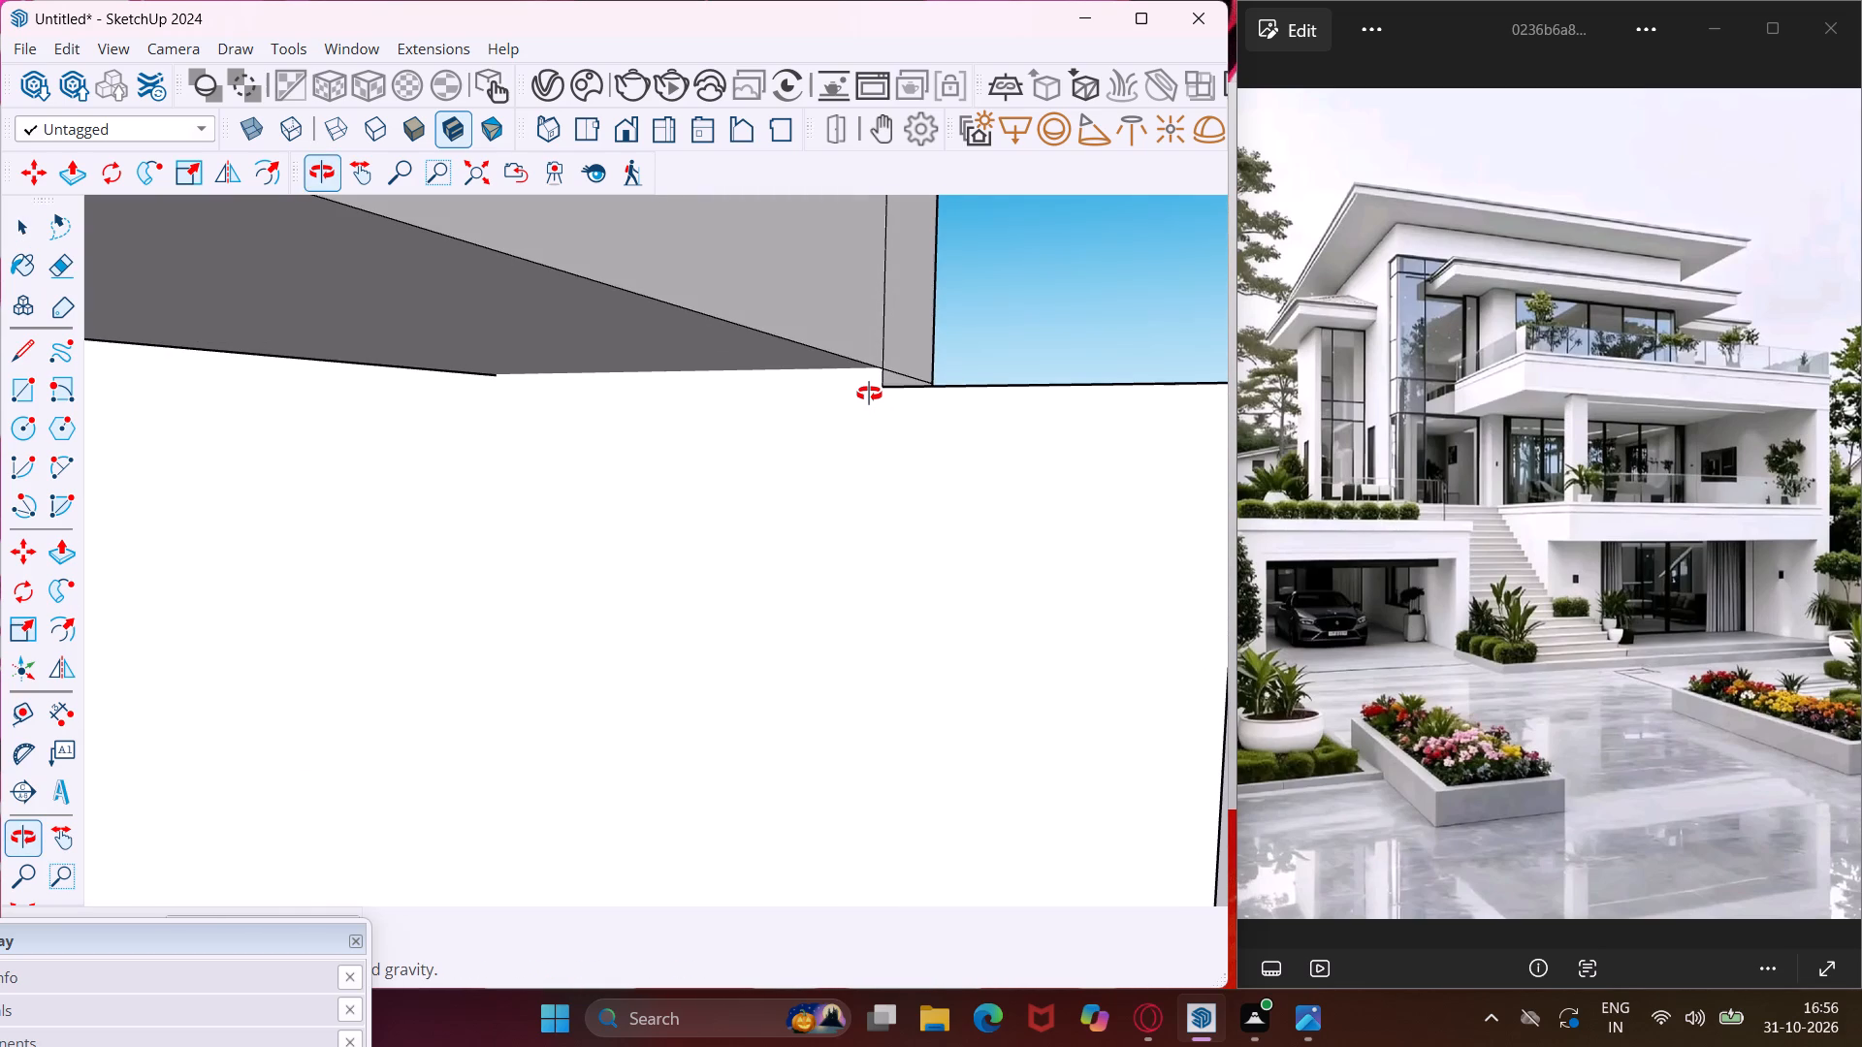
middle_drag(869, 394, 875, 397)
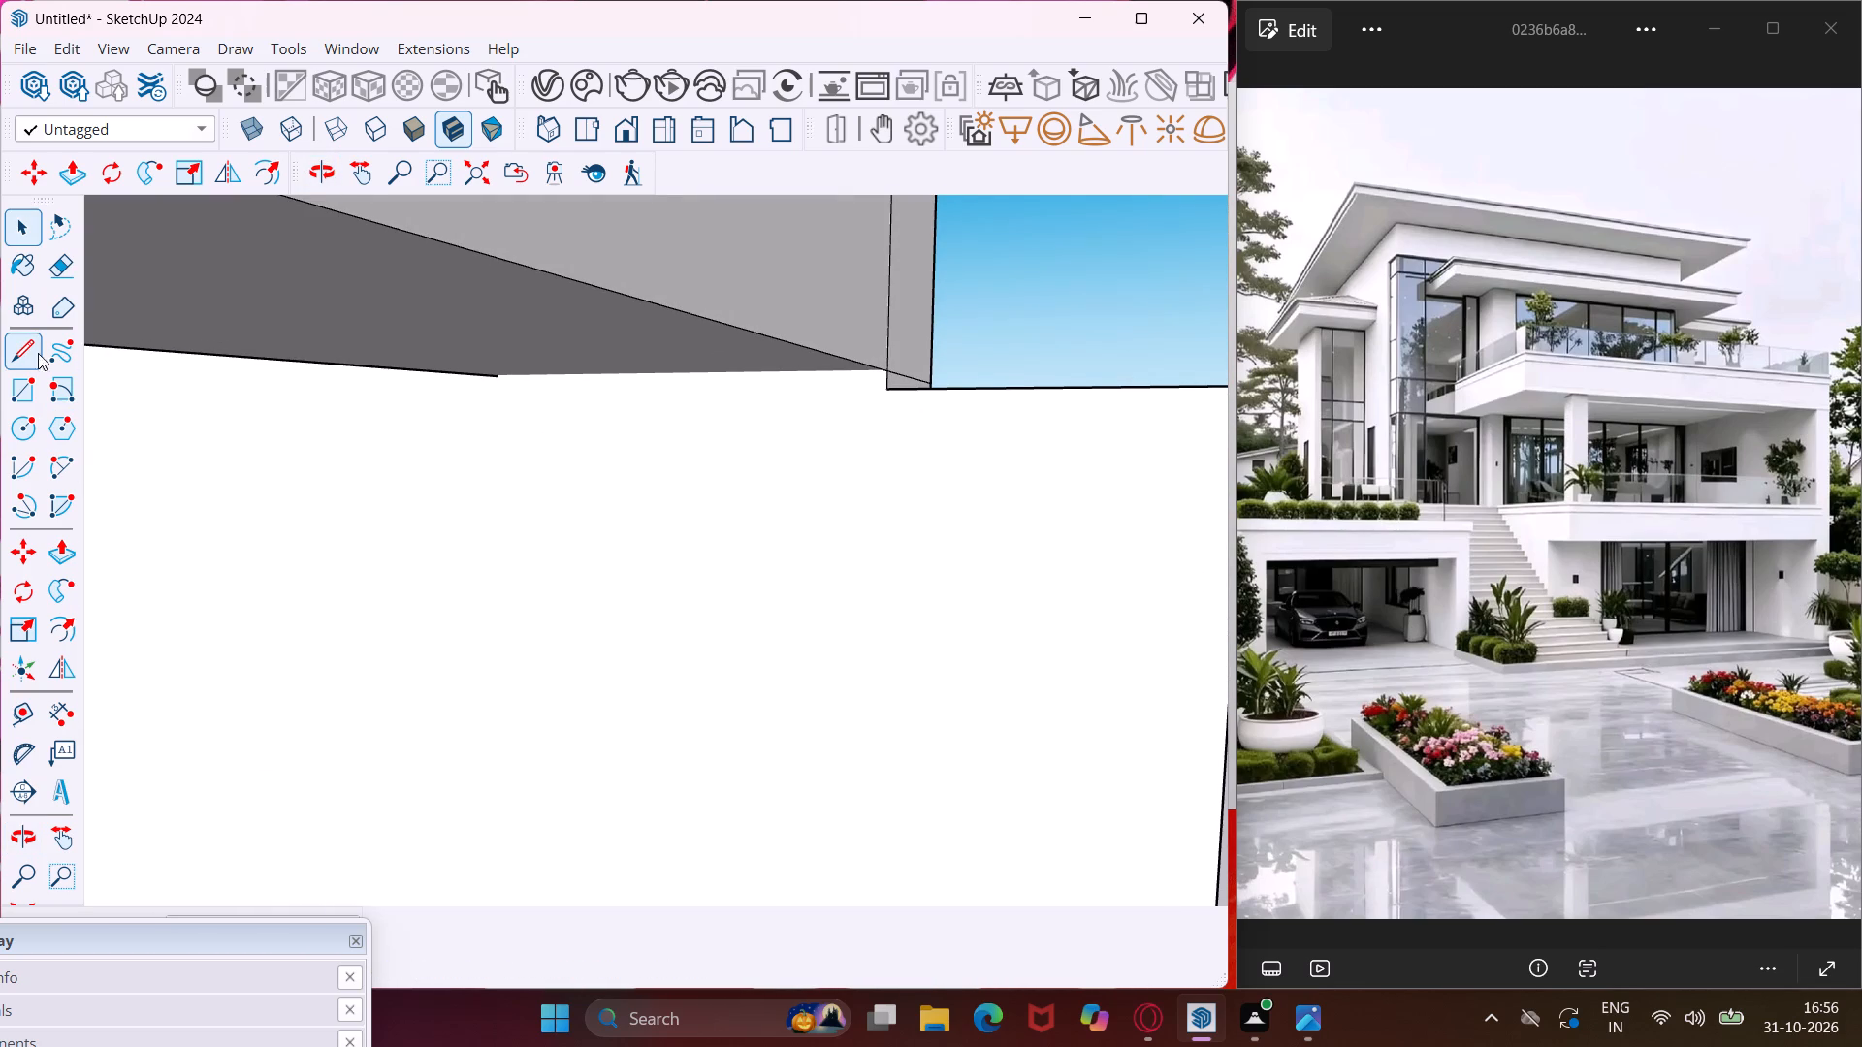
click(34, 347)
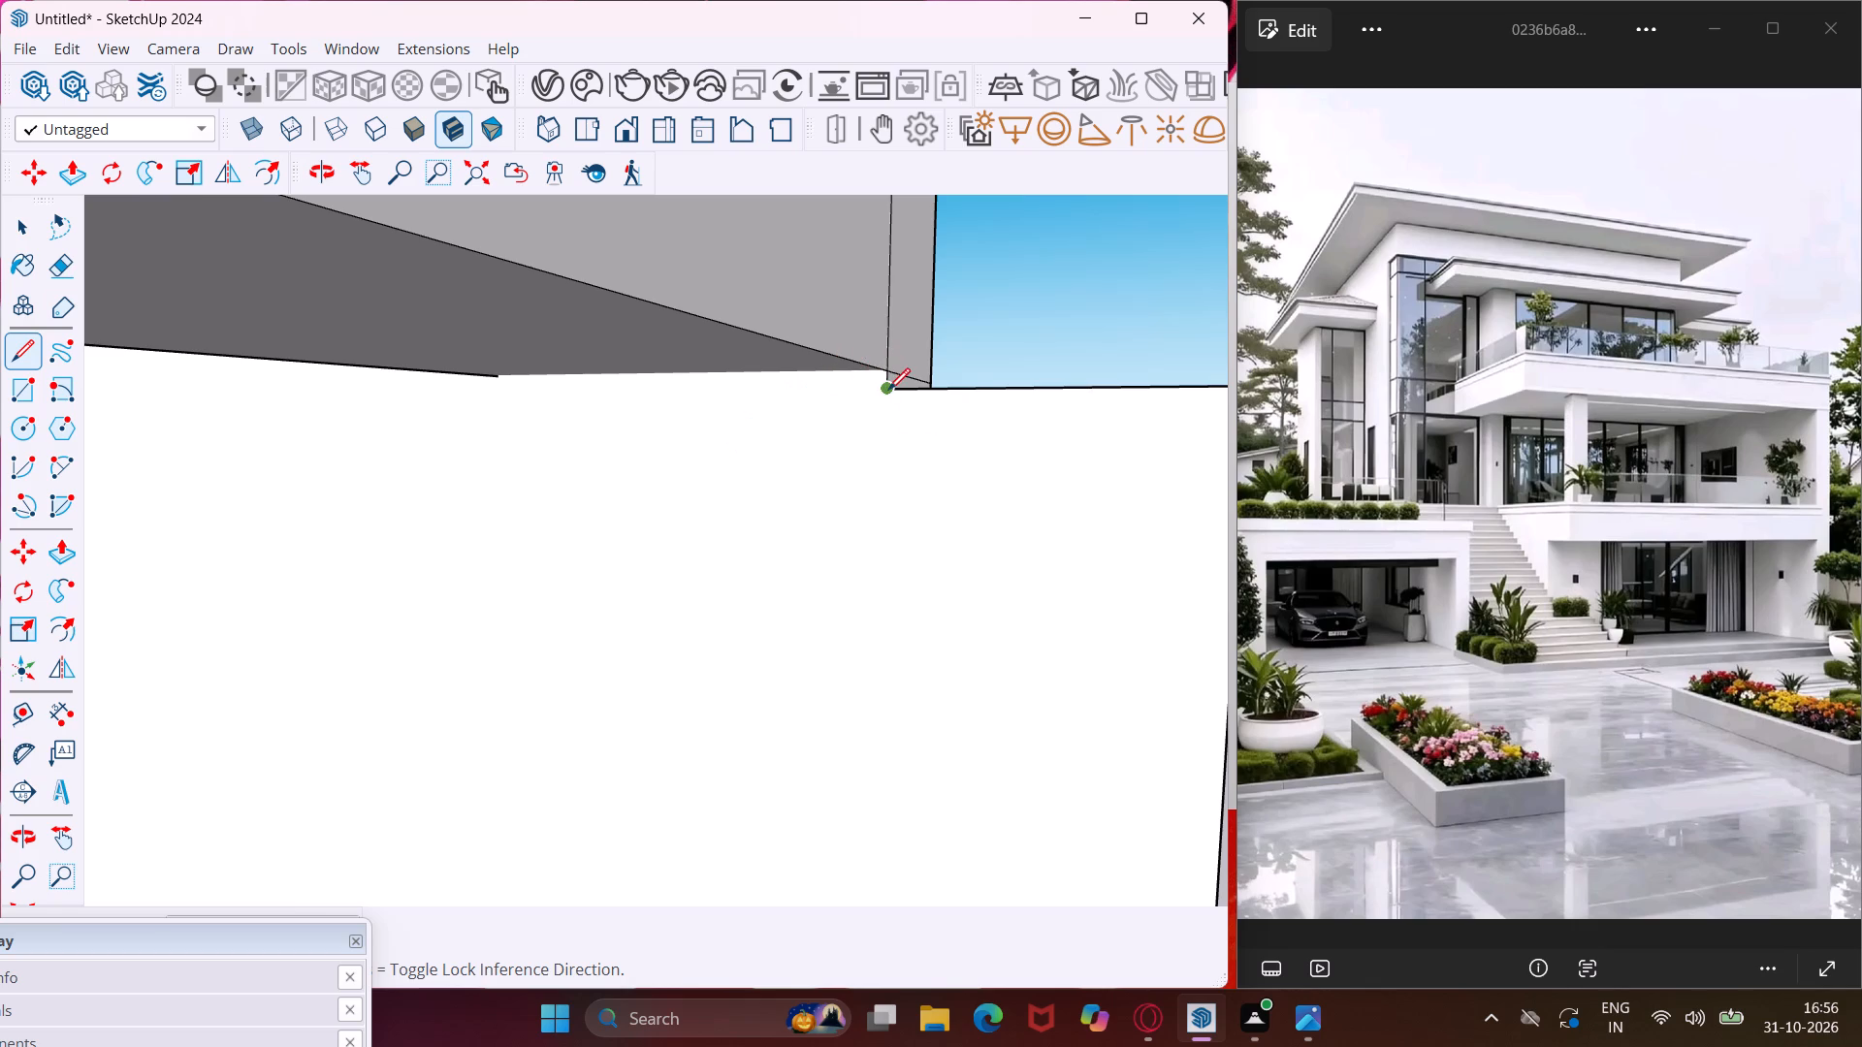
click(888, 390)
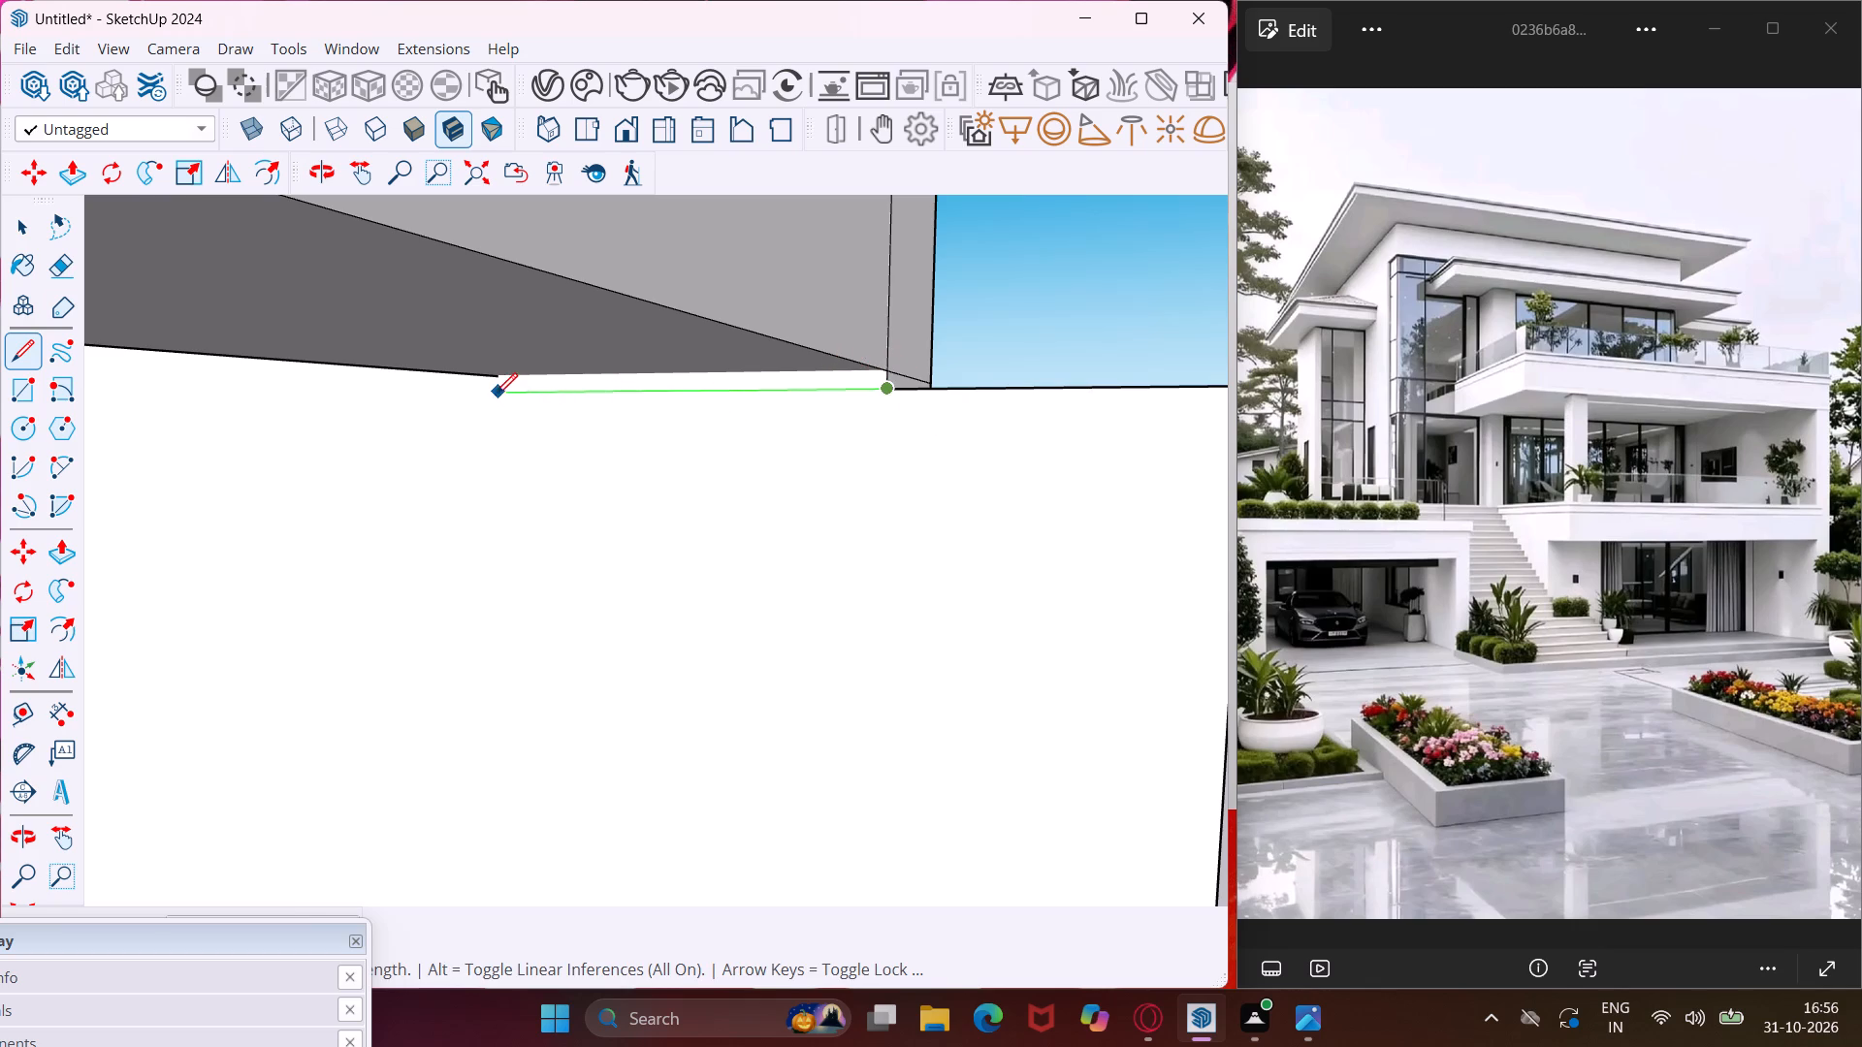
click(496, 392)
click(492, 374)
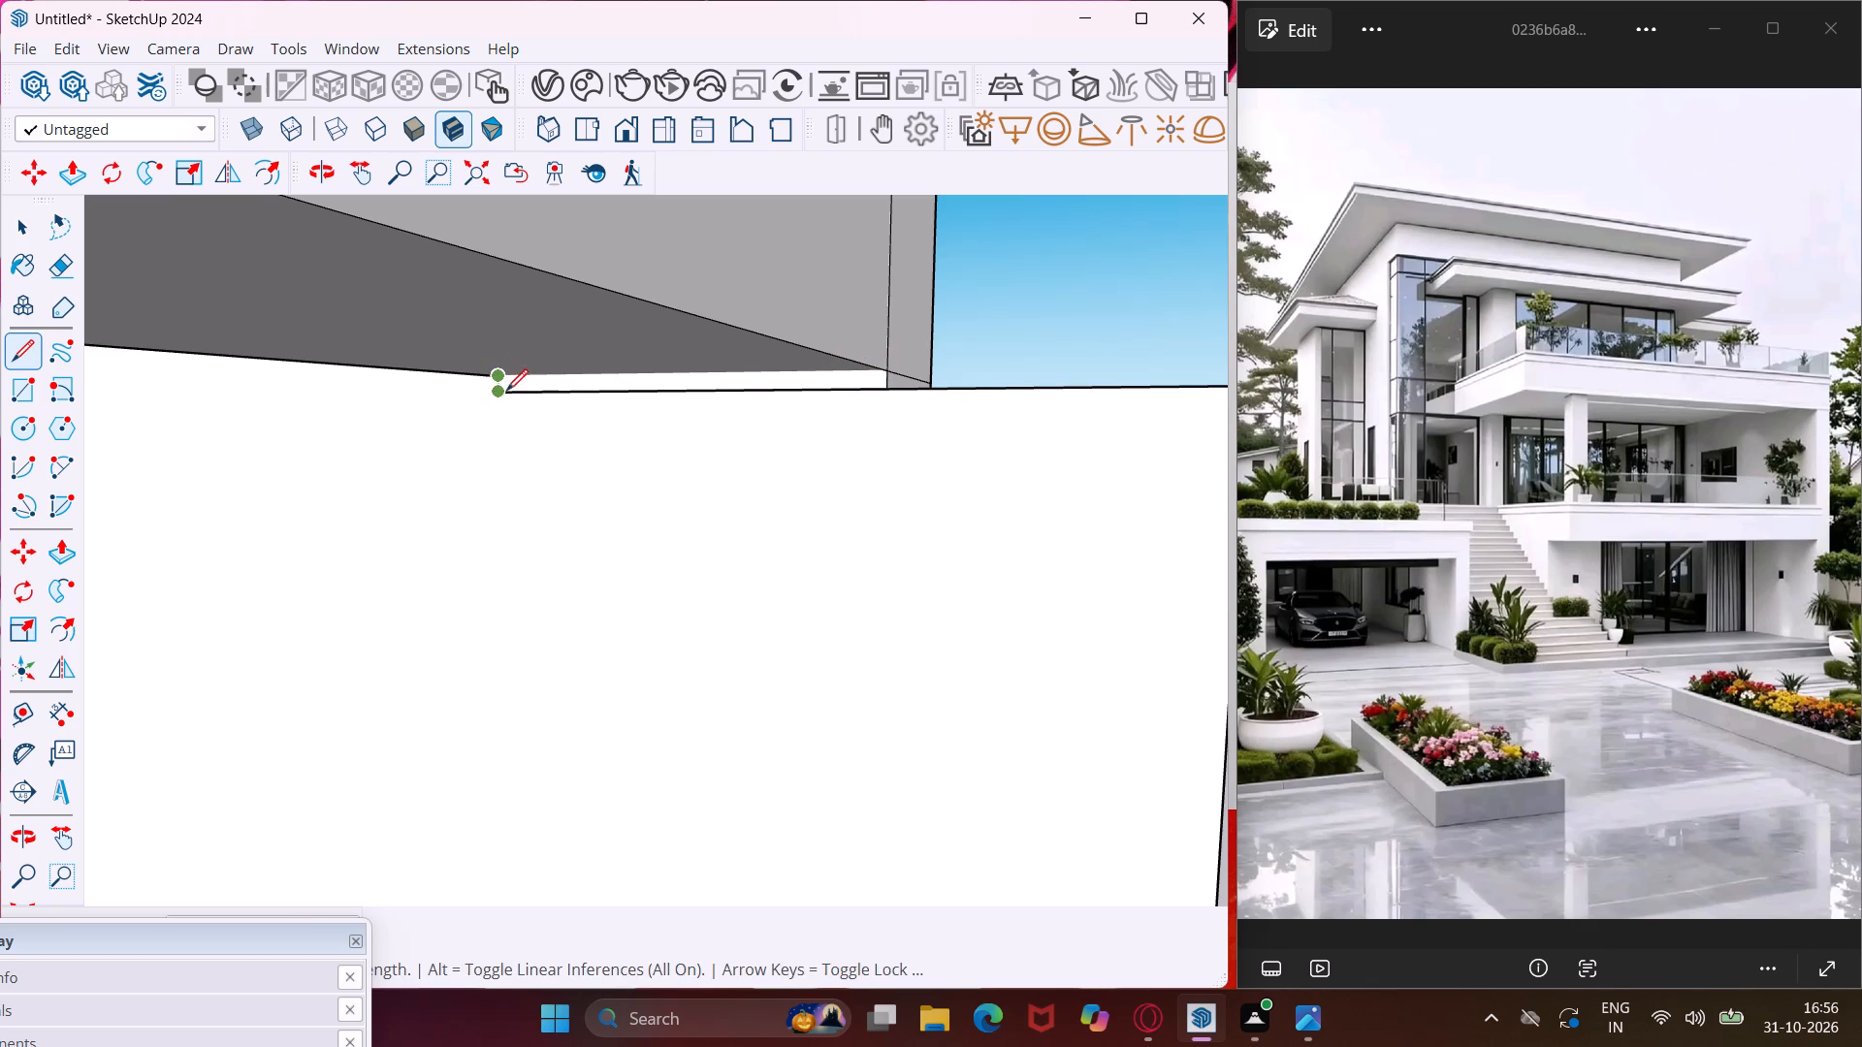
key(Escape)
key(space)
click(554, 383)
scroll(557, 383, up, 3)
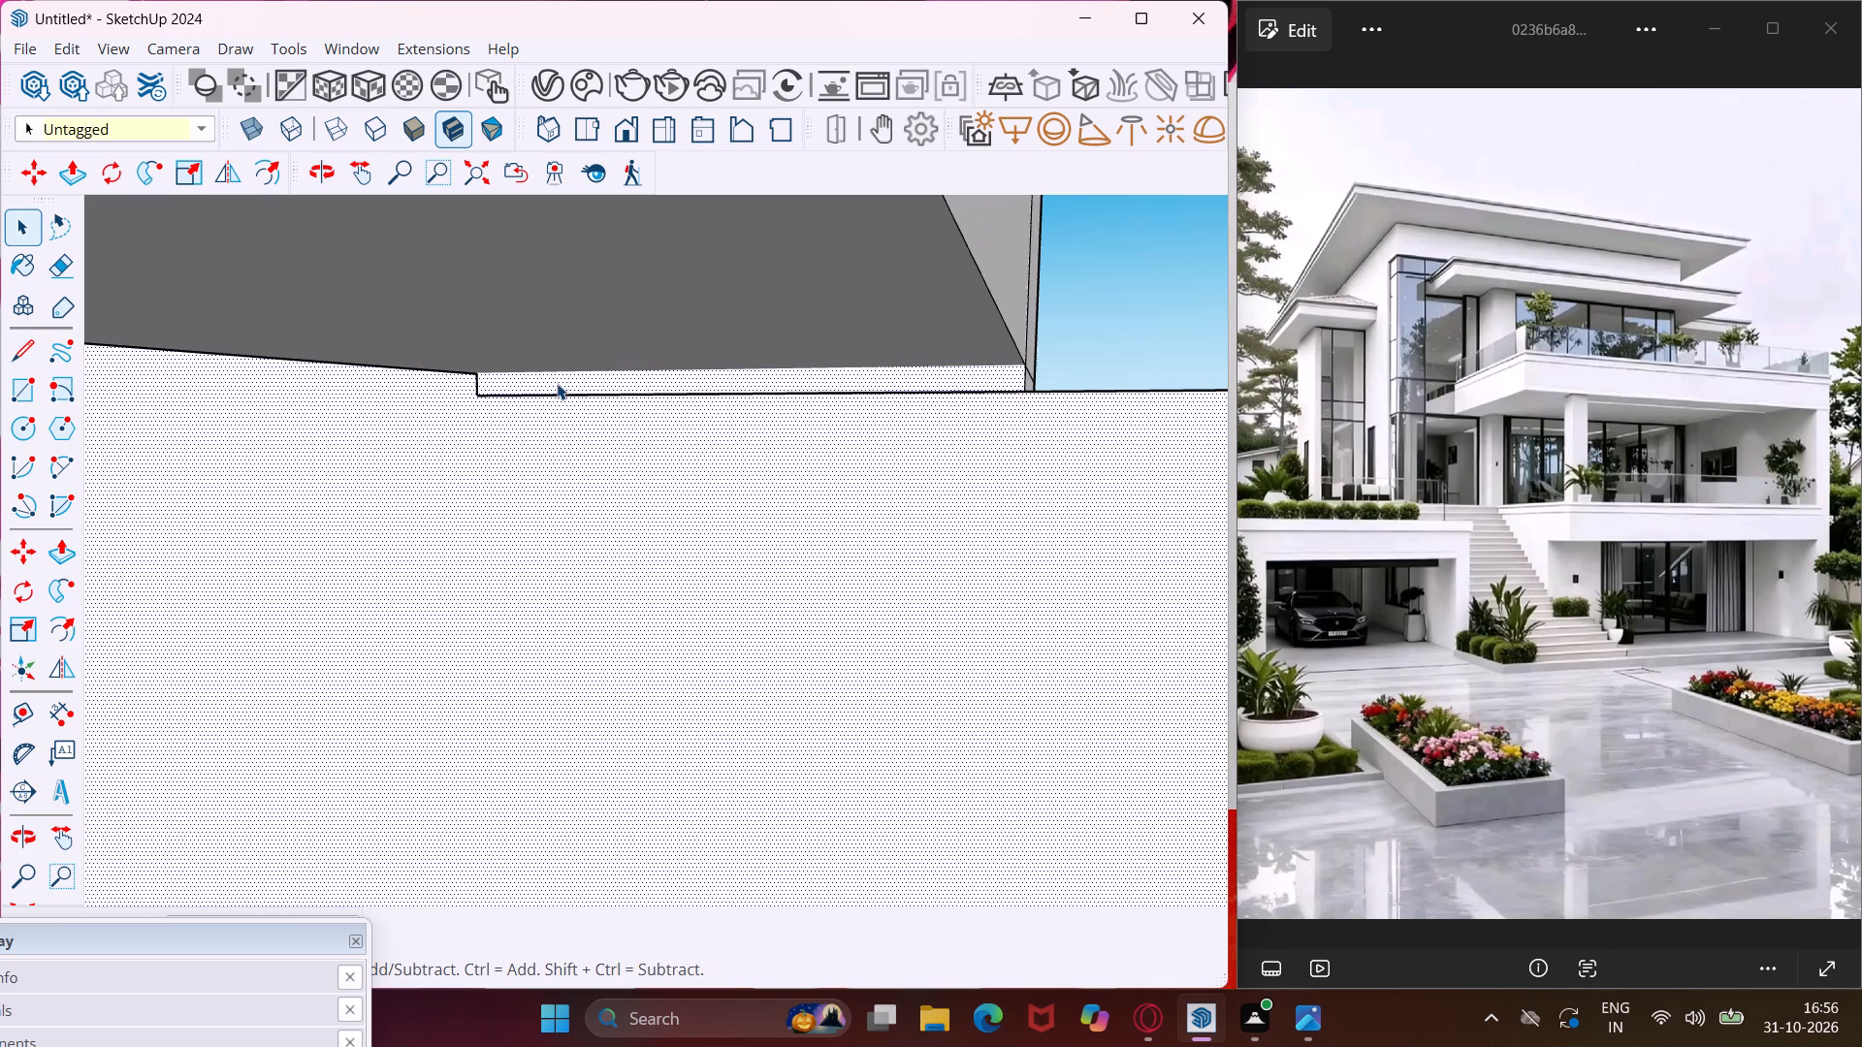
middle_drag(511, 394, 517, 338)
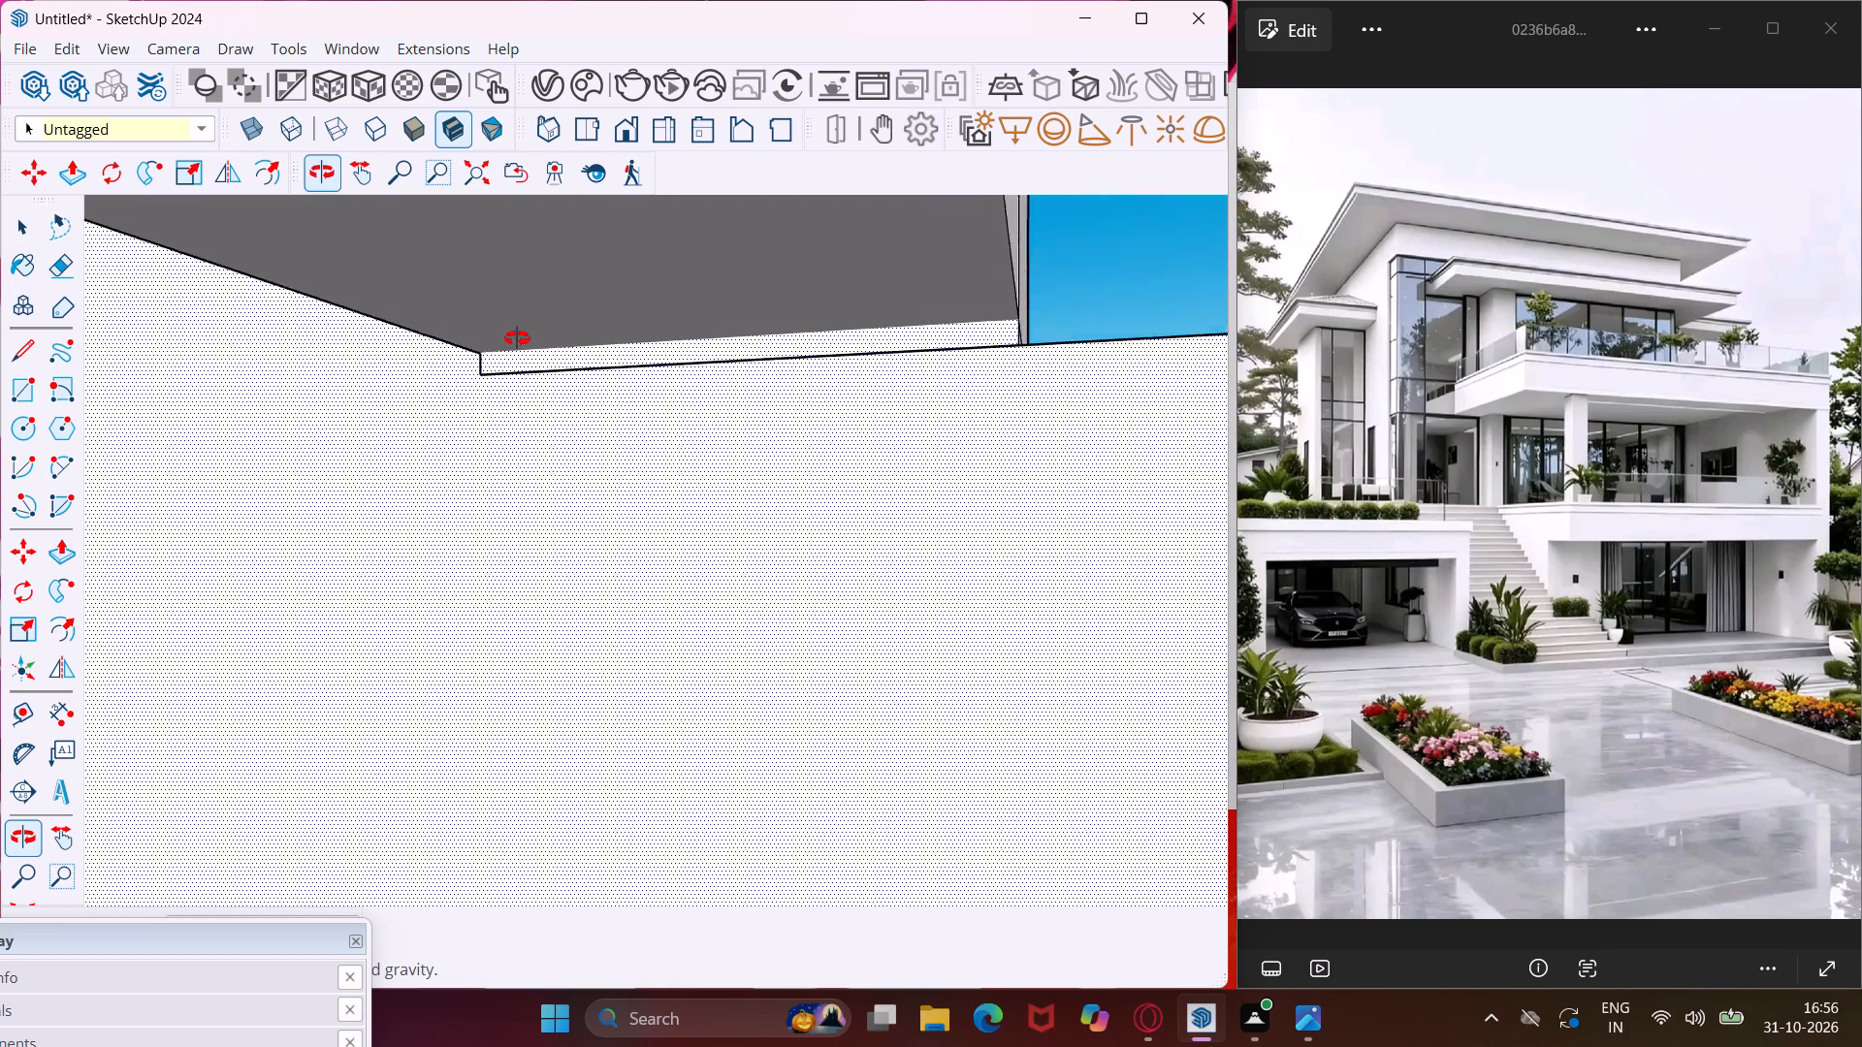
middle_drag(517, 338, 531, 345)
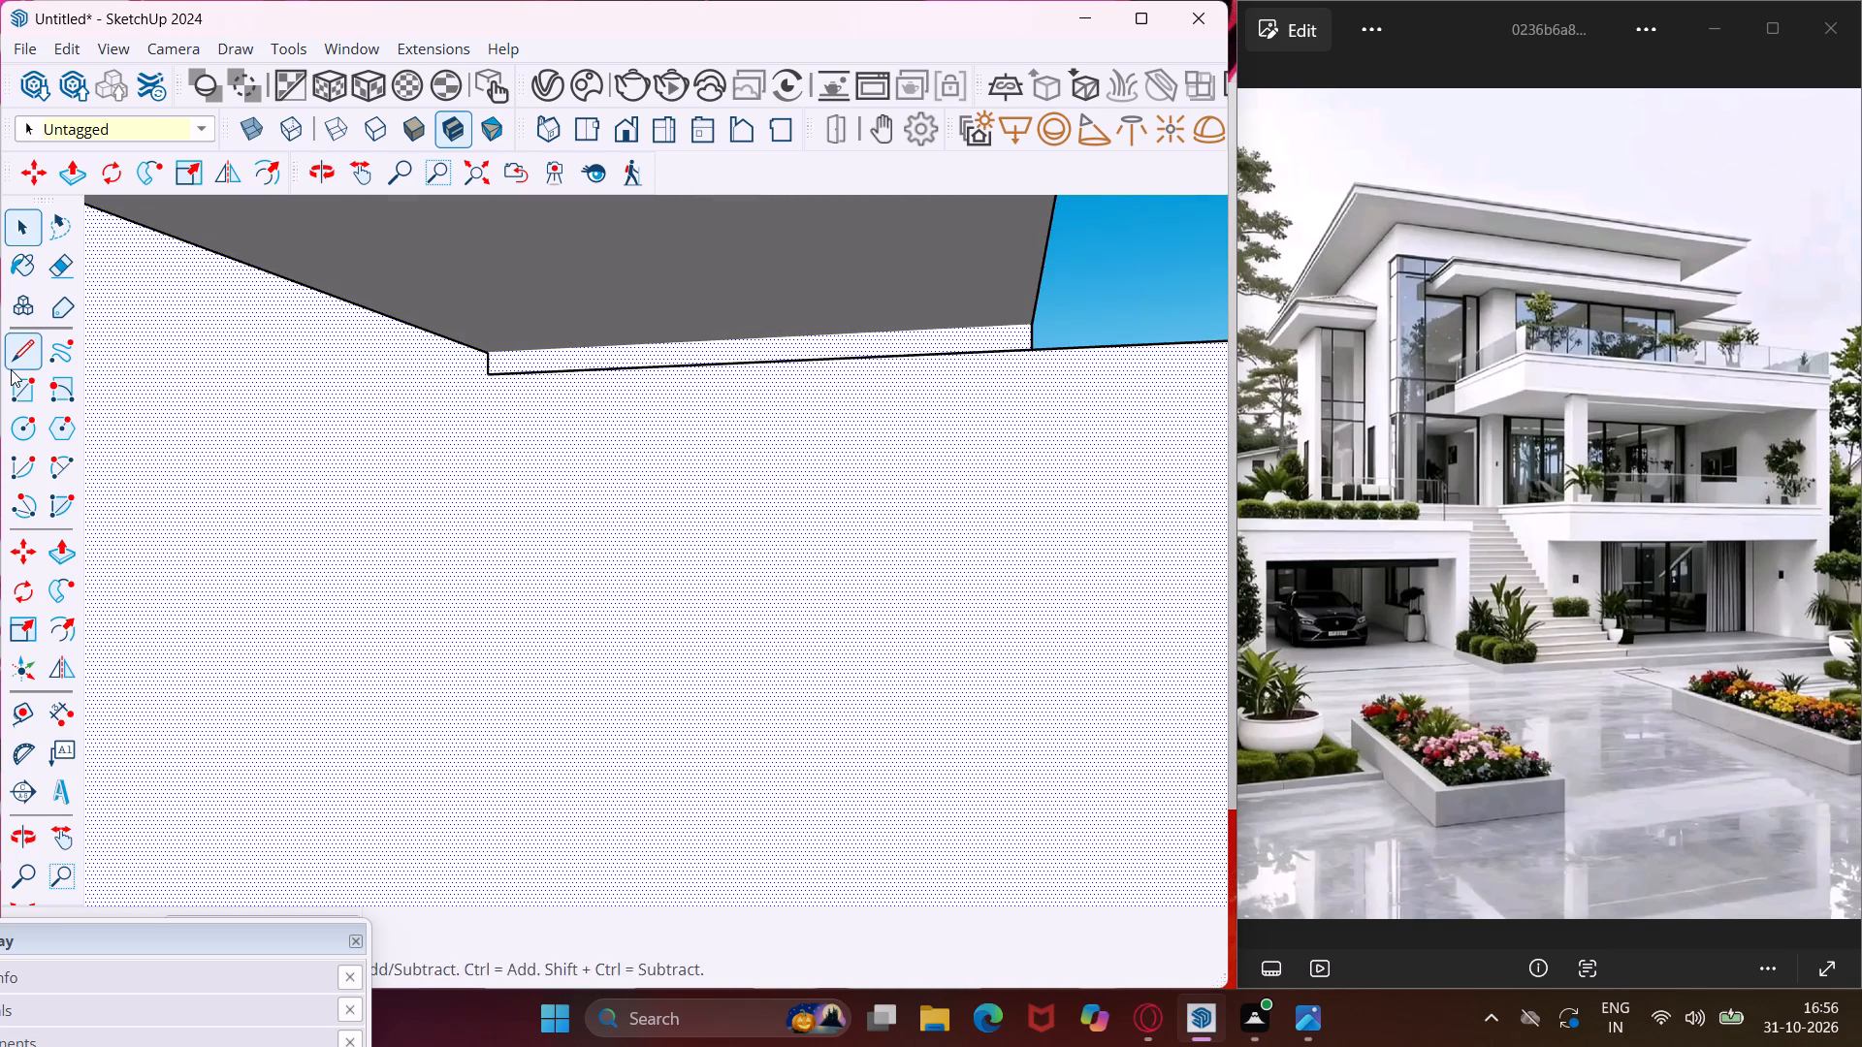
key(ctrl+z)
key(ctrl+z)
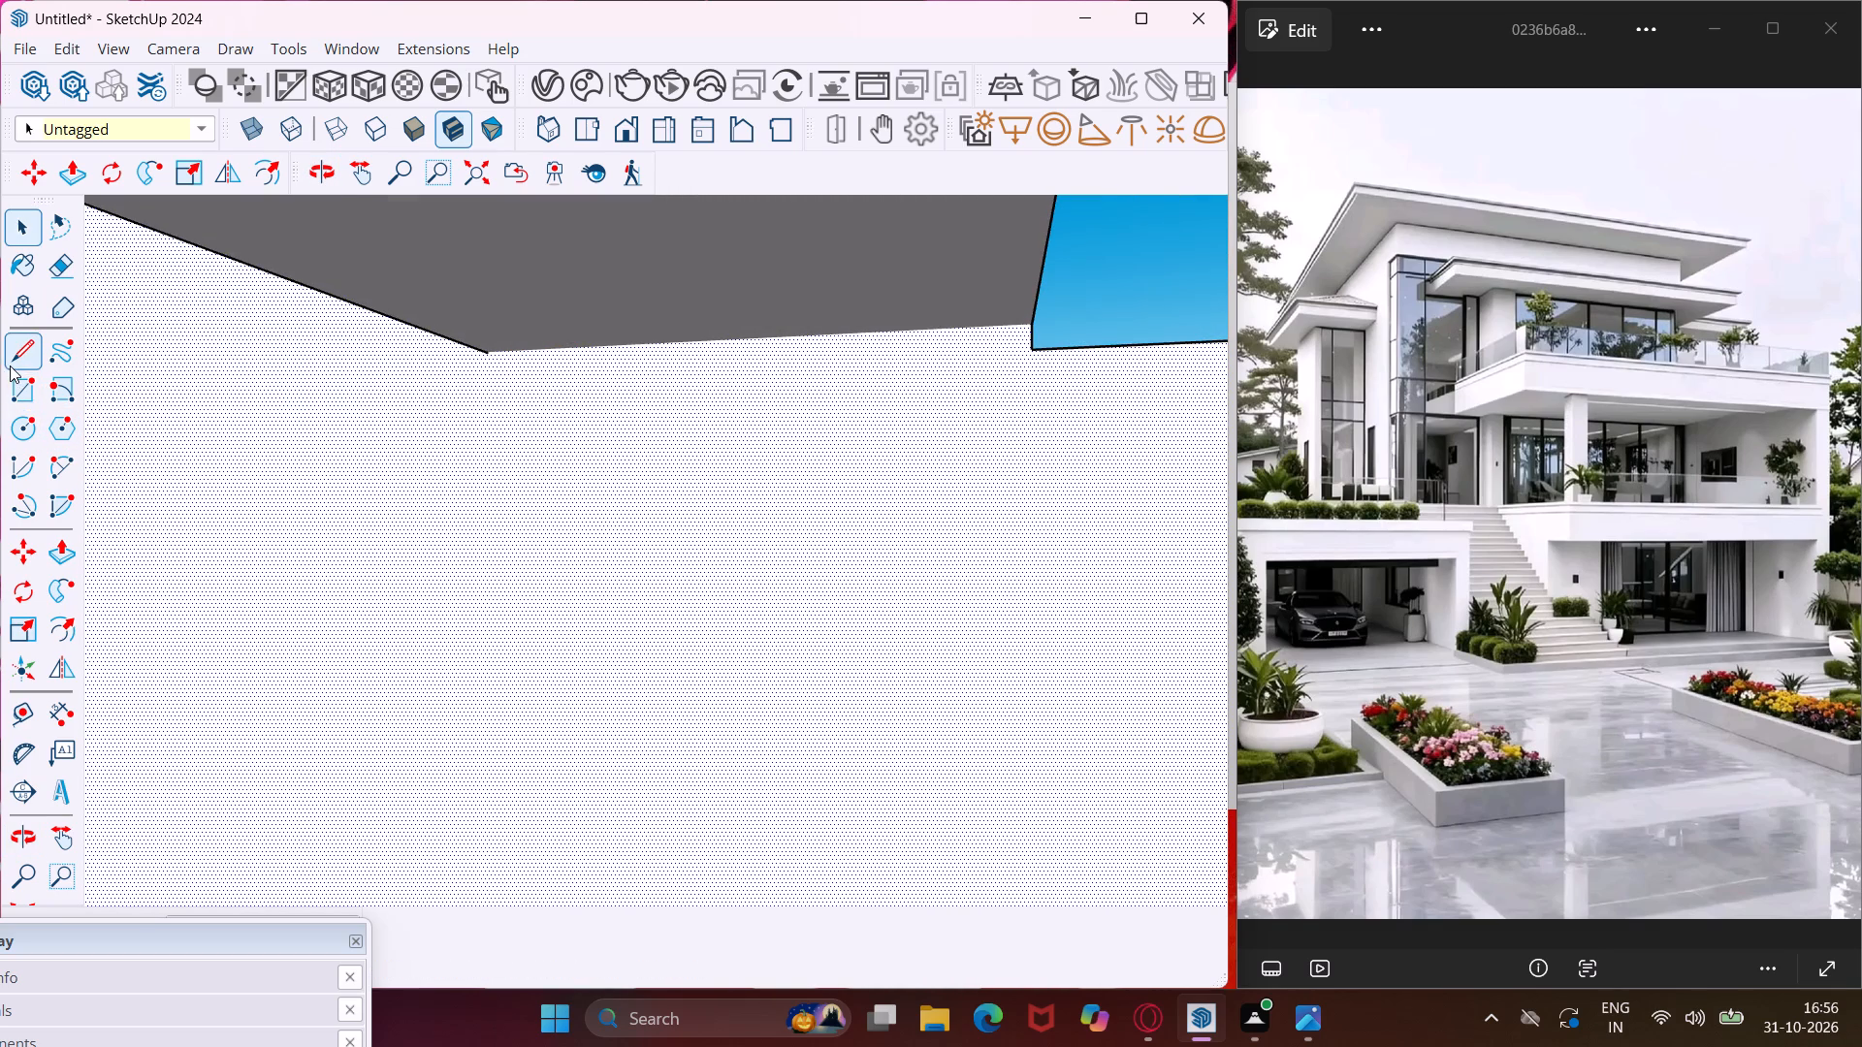
Draw a short vertical line down from the recess's far end and a line from it to the corner's lower endpoint, outlining the strip.
click(10, 365)
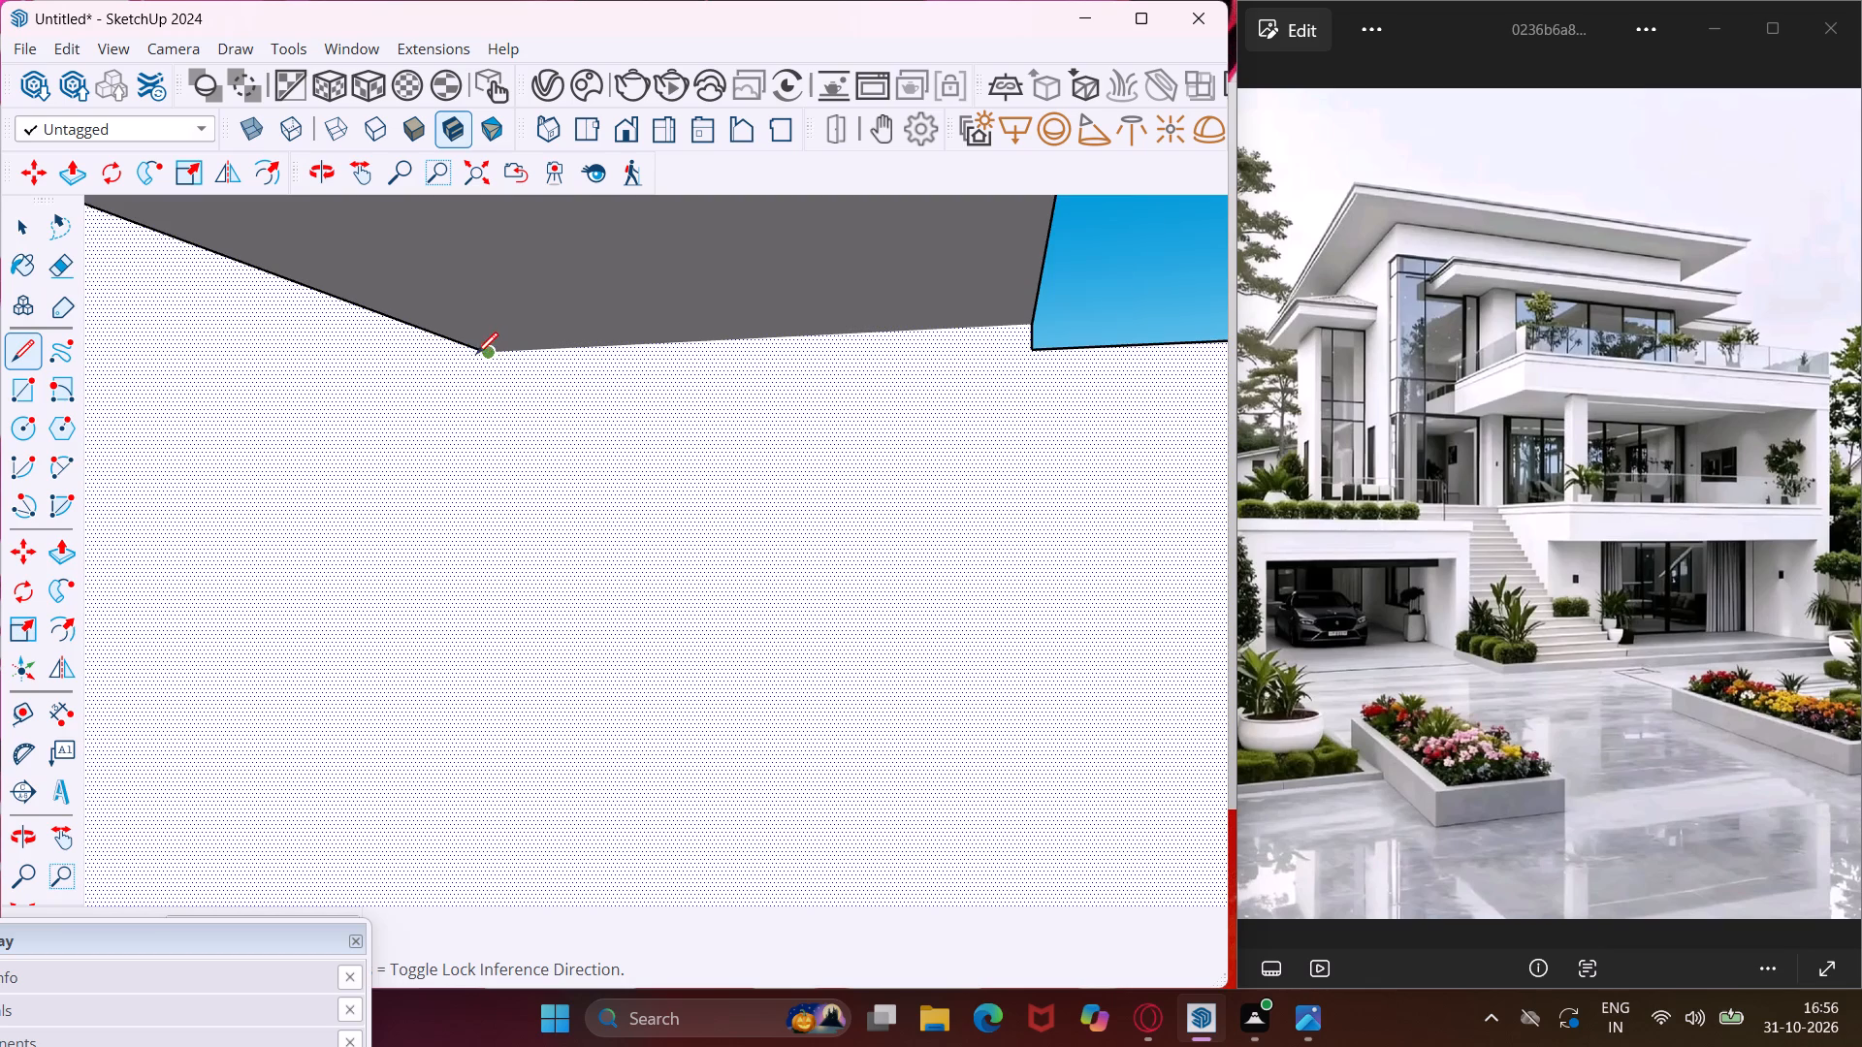
scroll(473, 354, up, 4)
middle_drag(483, 359, 509, 325)
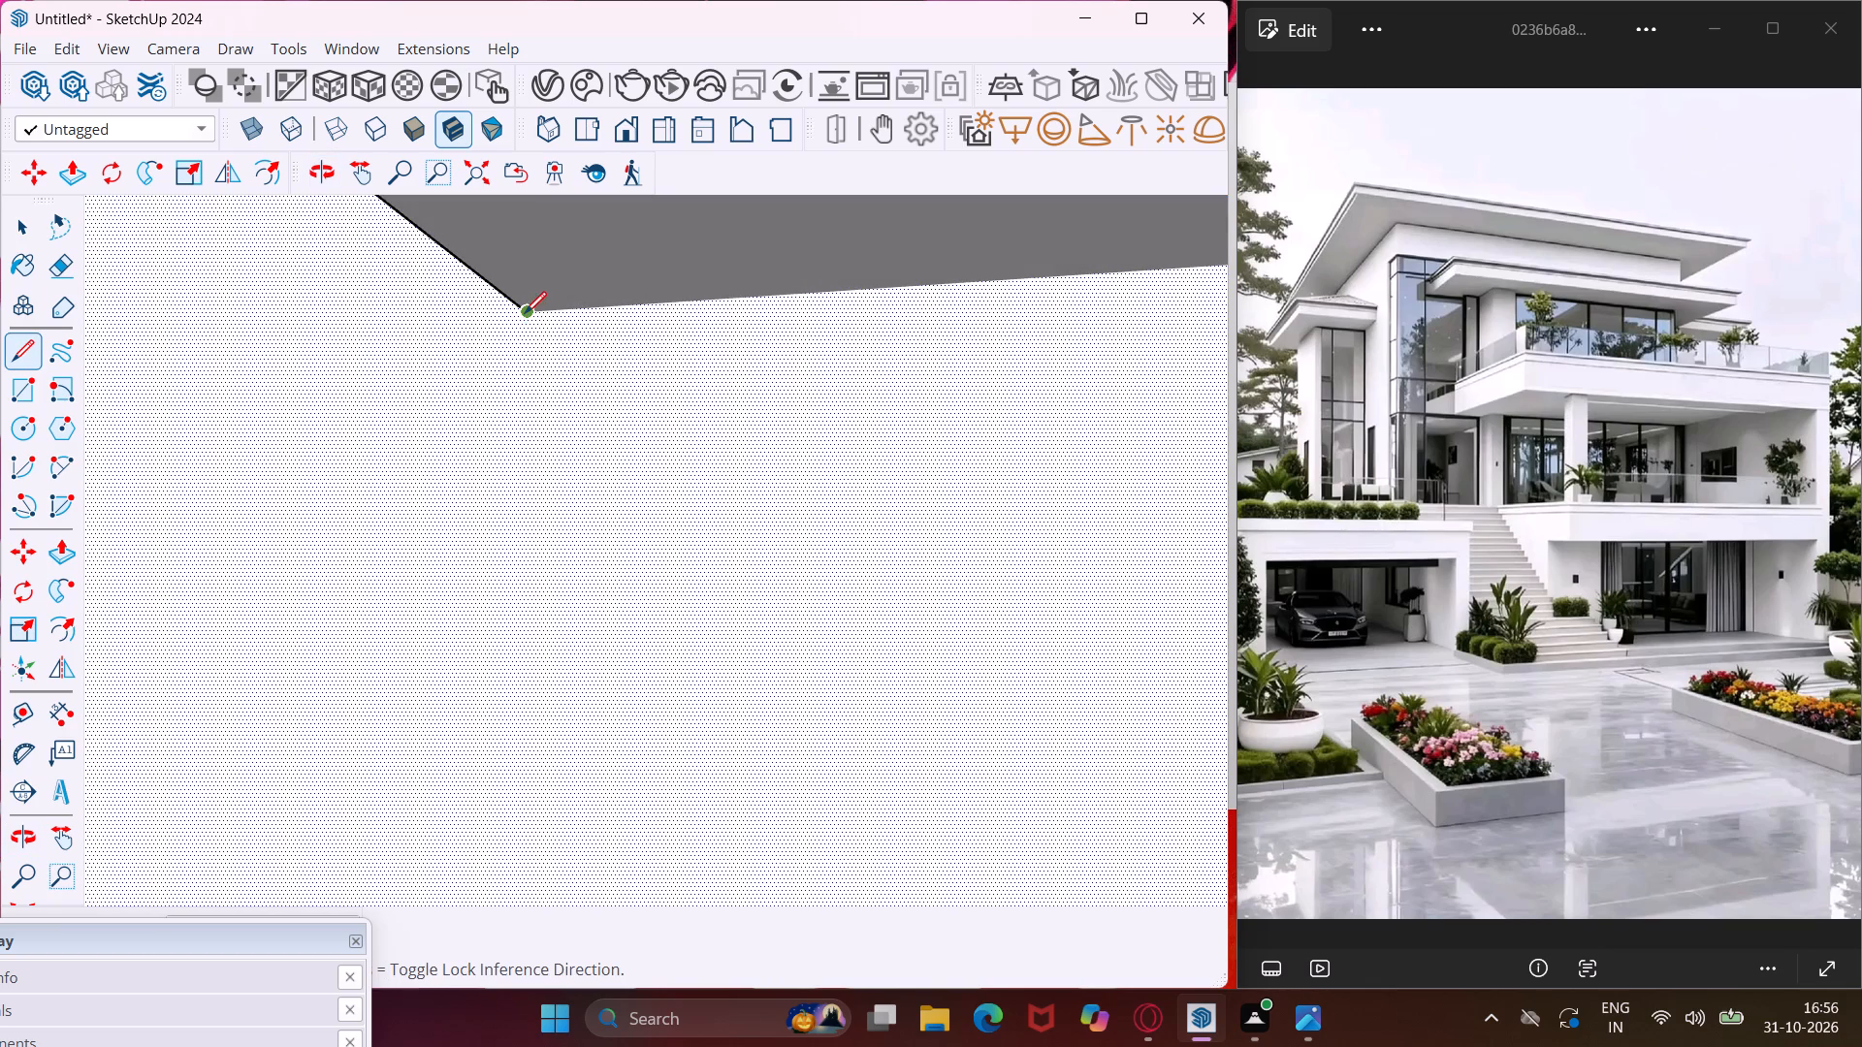
click(525, 313)
click(528, 356)
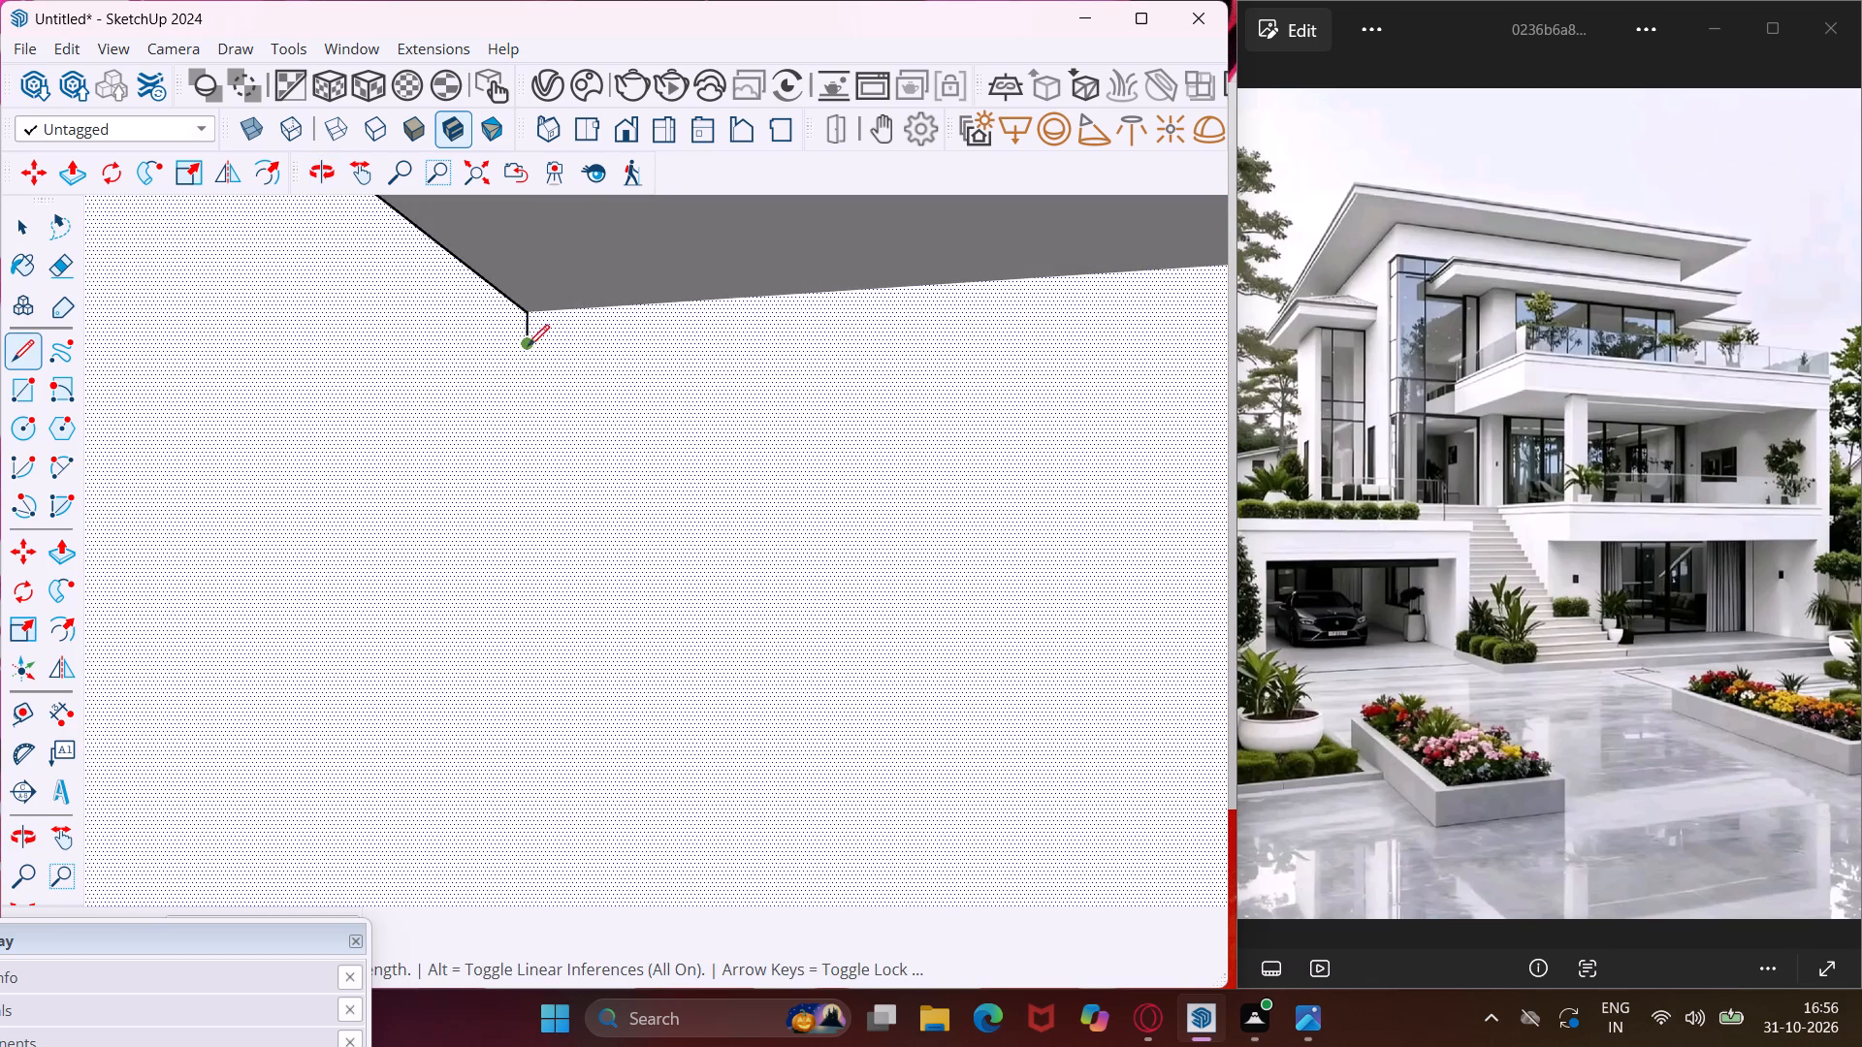
click(521, 346)
middle_drag(718, 339, 552, 382)
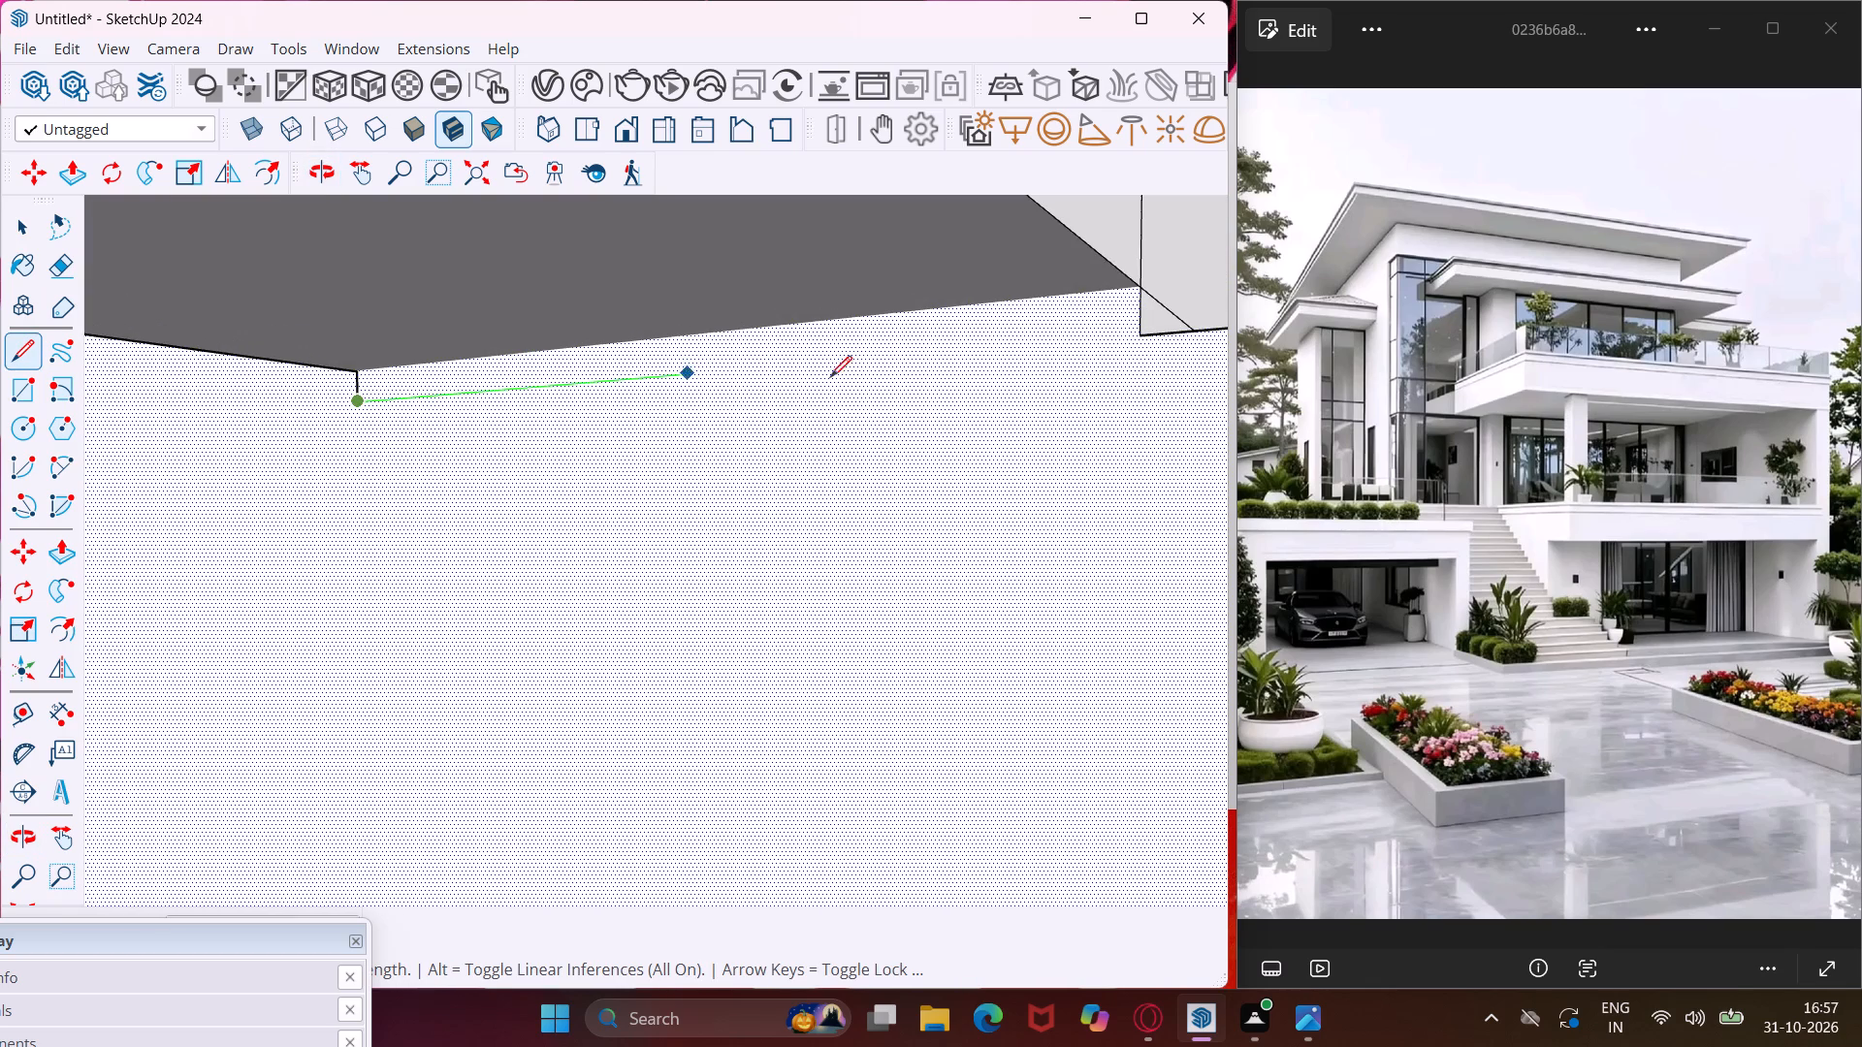
click(1141, 332)
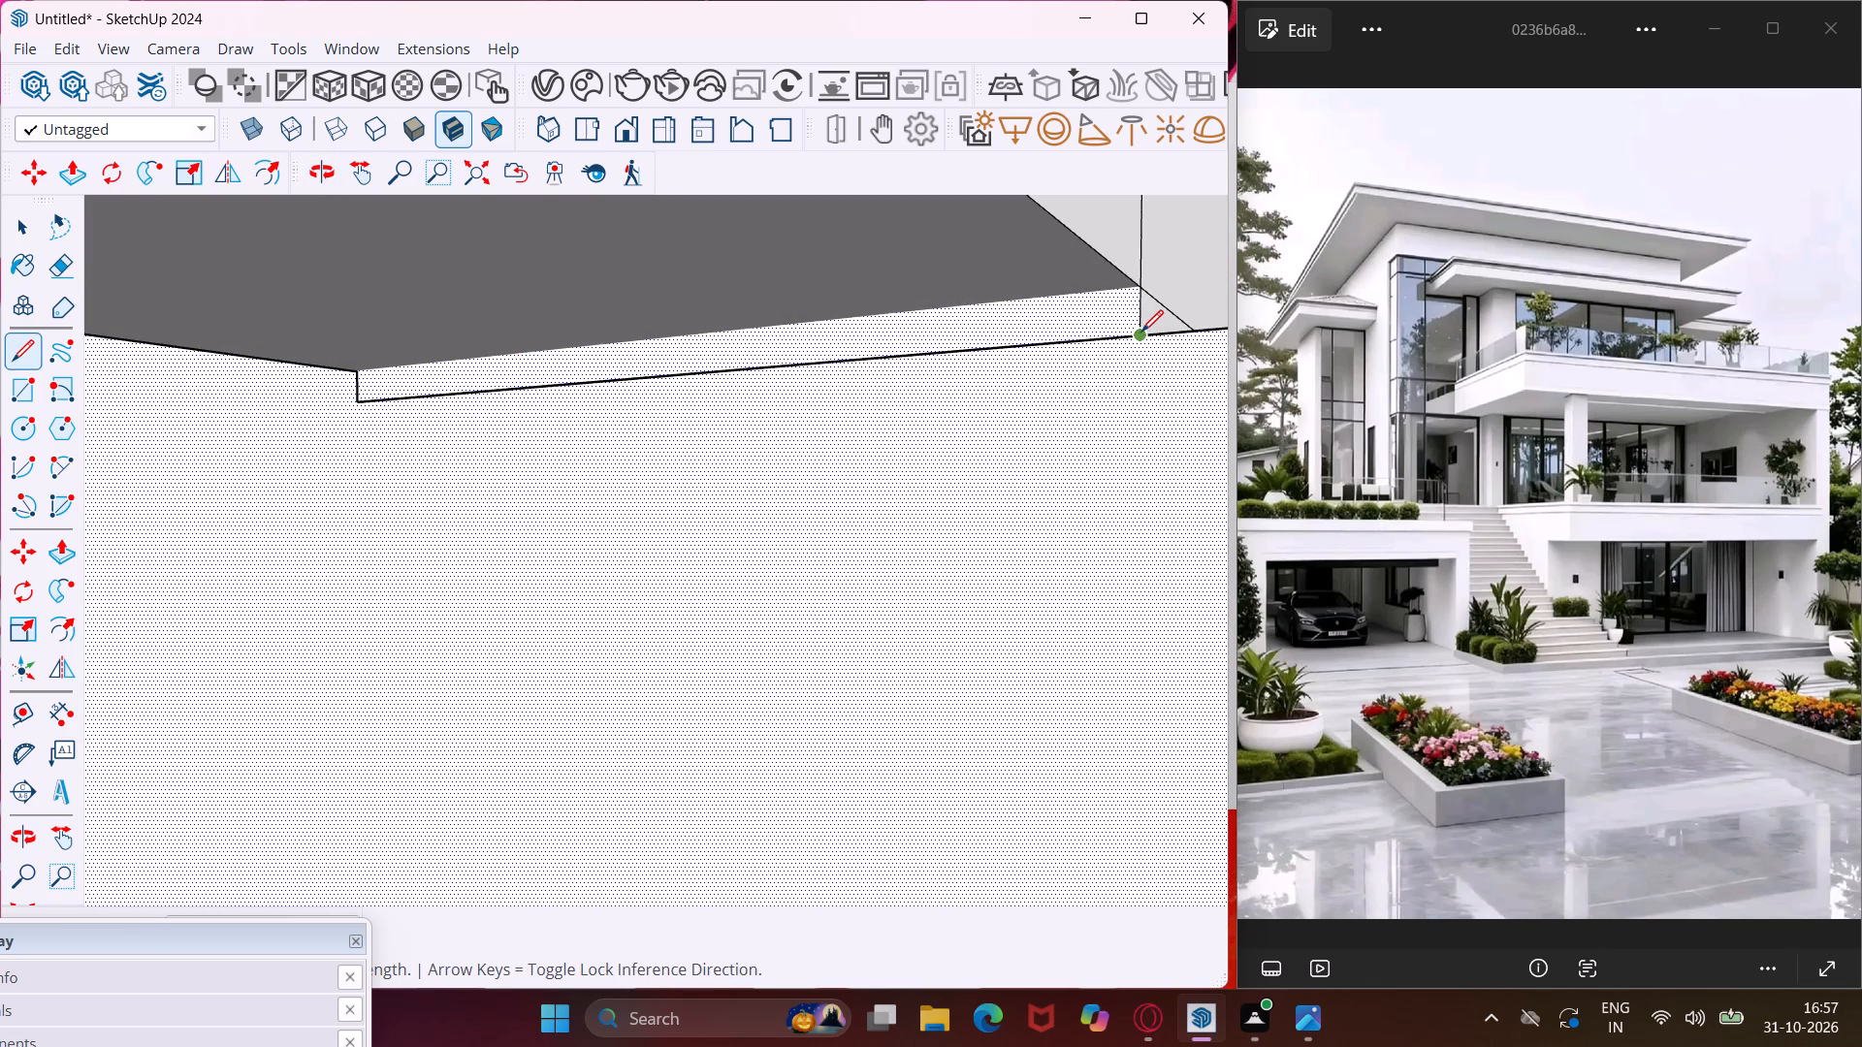
key(Escape)
key(space)
click(1137, 310)
click(1130, 309)
click(1124, 389)
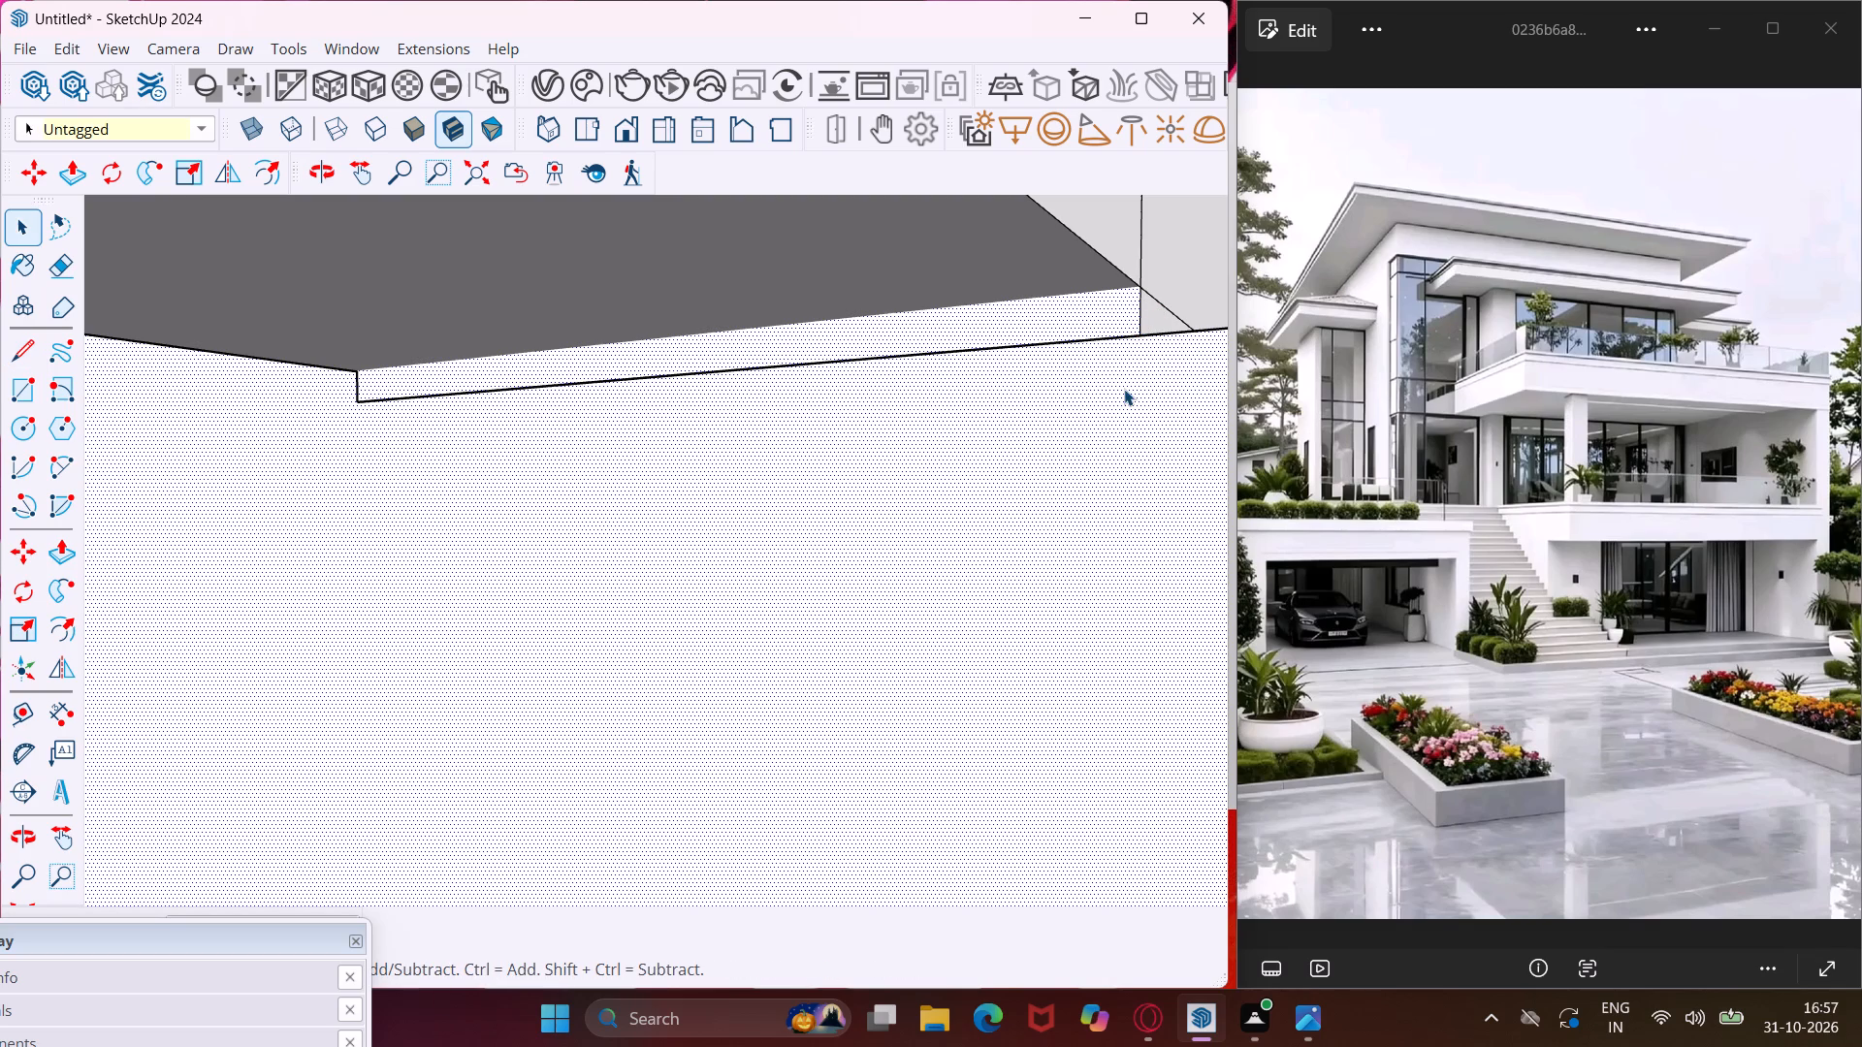
click(1117, 392)
Draw a short vertical line at the raised front wall's base corner, down to the lower endpoint beside the canopy recess.
scroll(777, 555, down, 6)
middle_drag(804, 551, 808, 646)
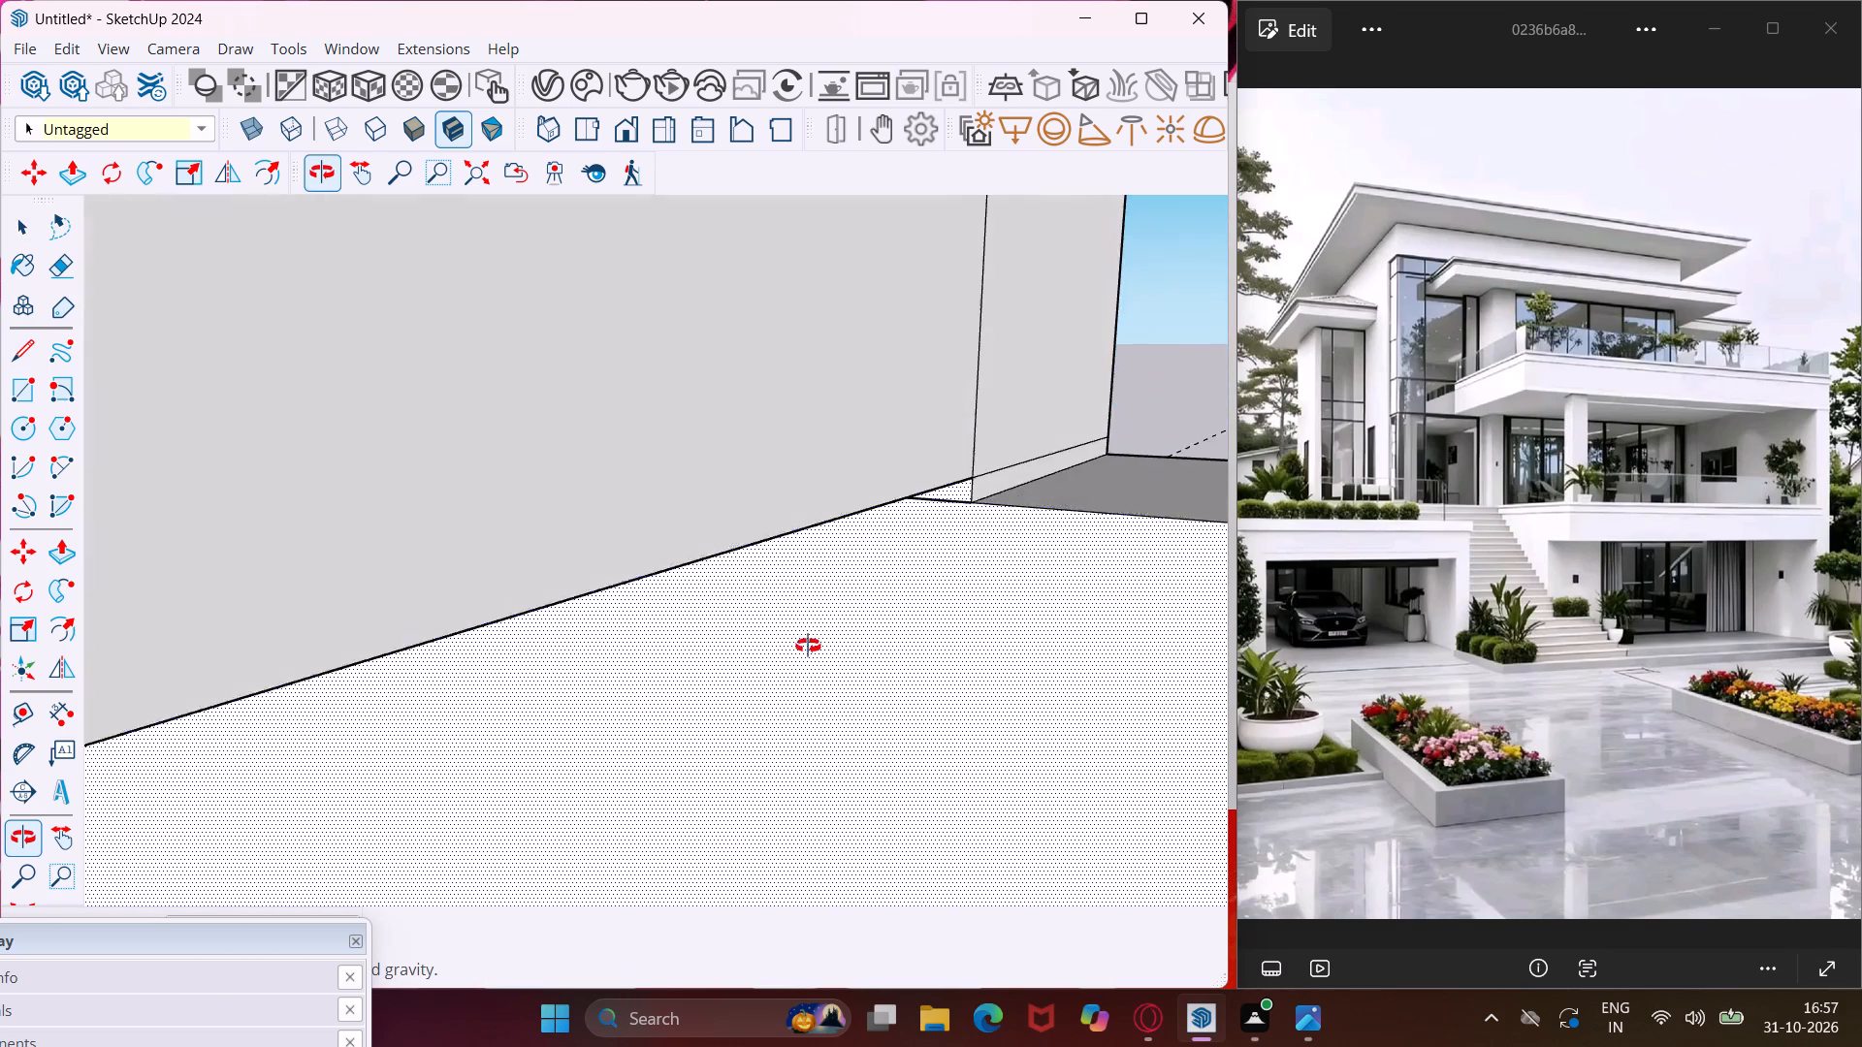
middle_drag(808, 646, 801, 673)
scroll(794, 673, down, 5)
scroll(907, 575, up, 5)
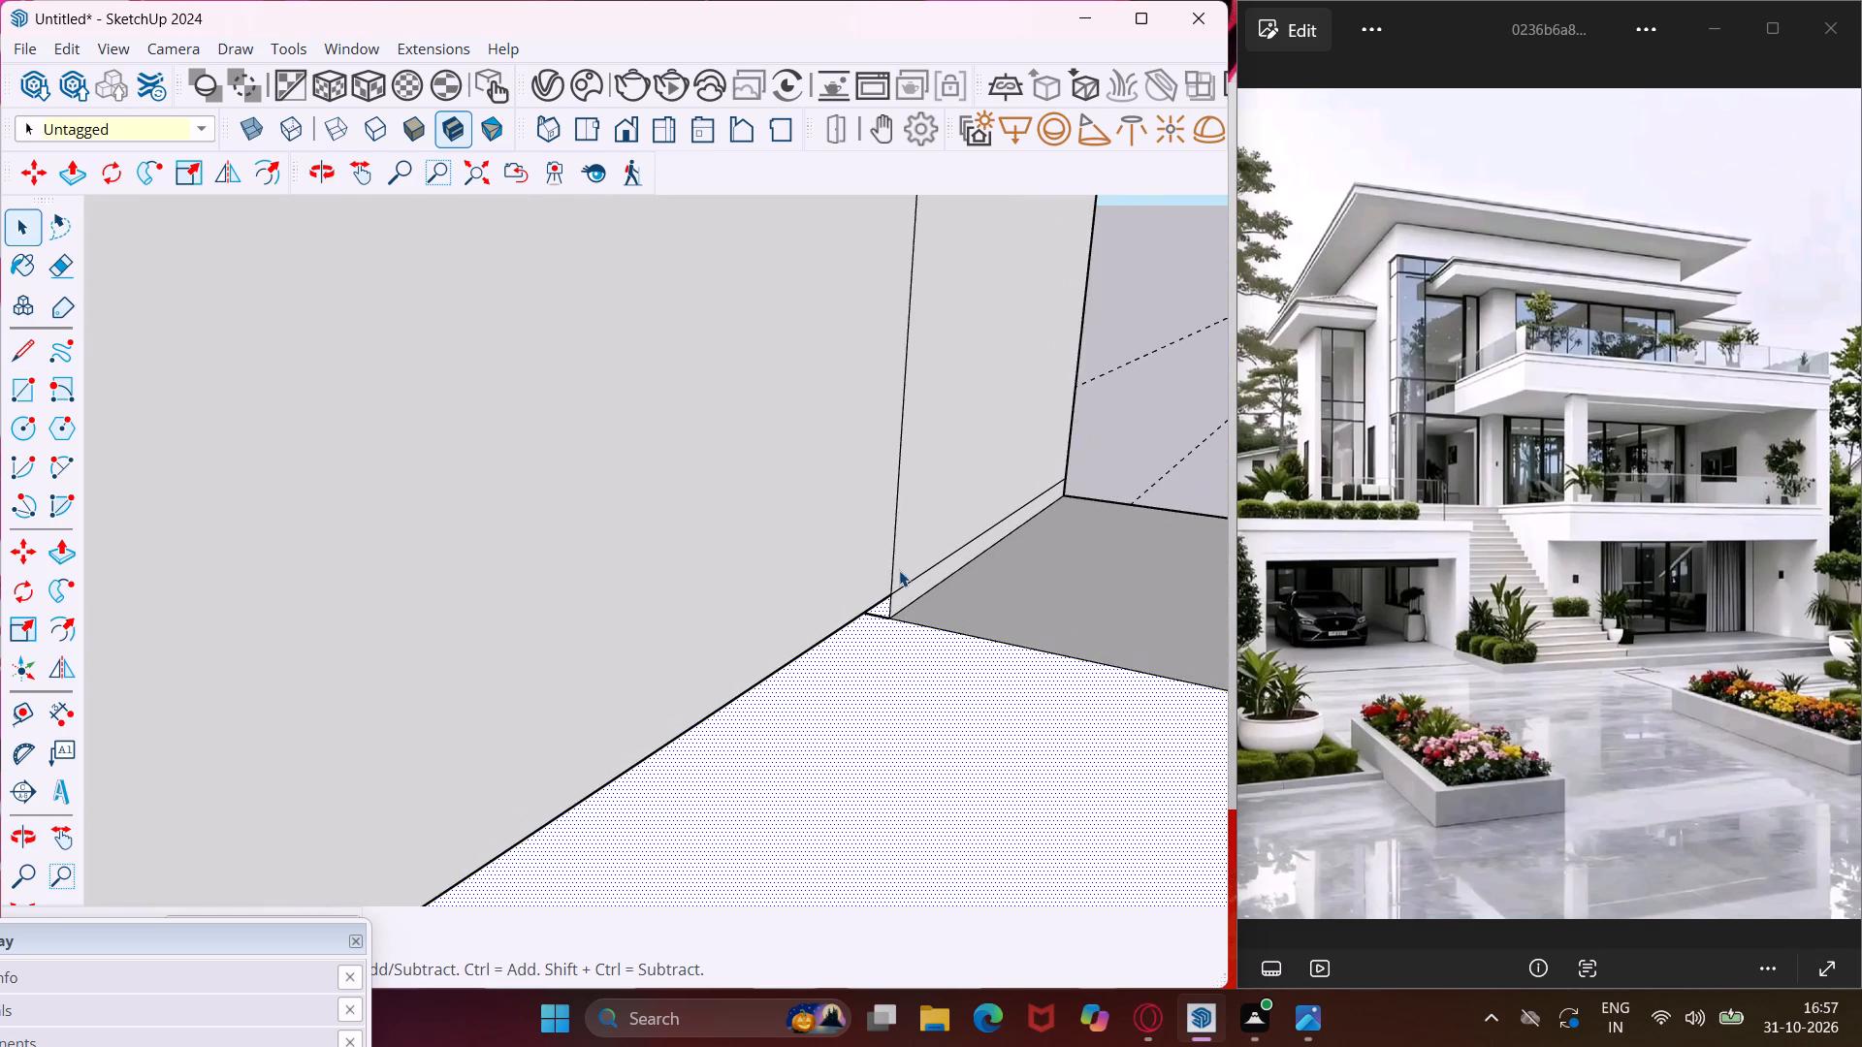
scroll(899, 570, up, 5)
middle_drag(893, 570, 870, 526)
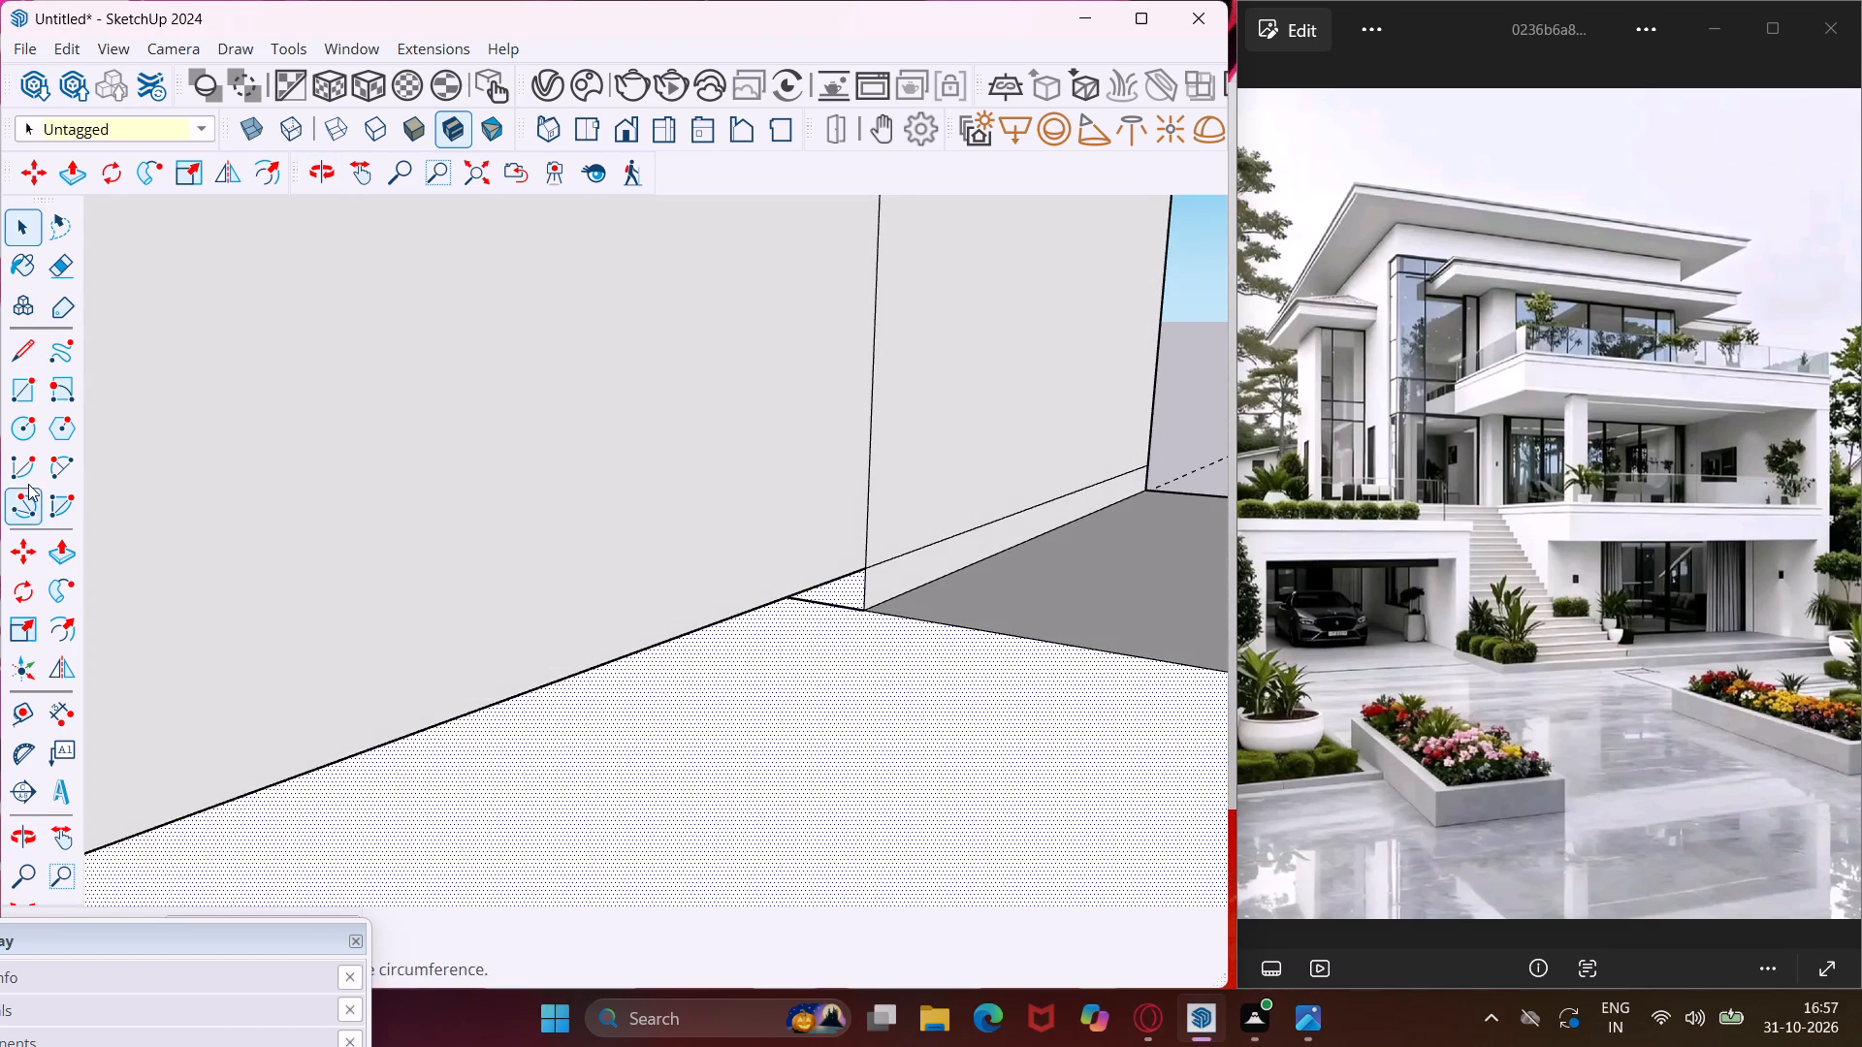
click(24, 369)
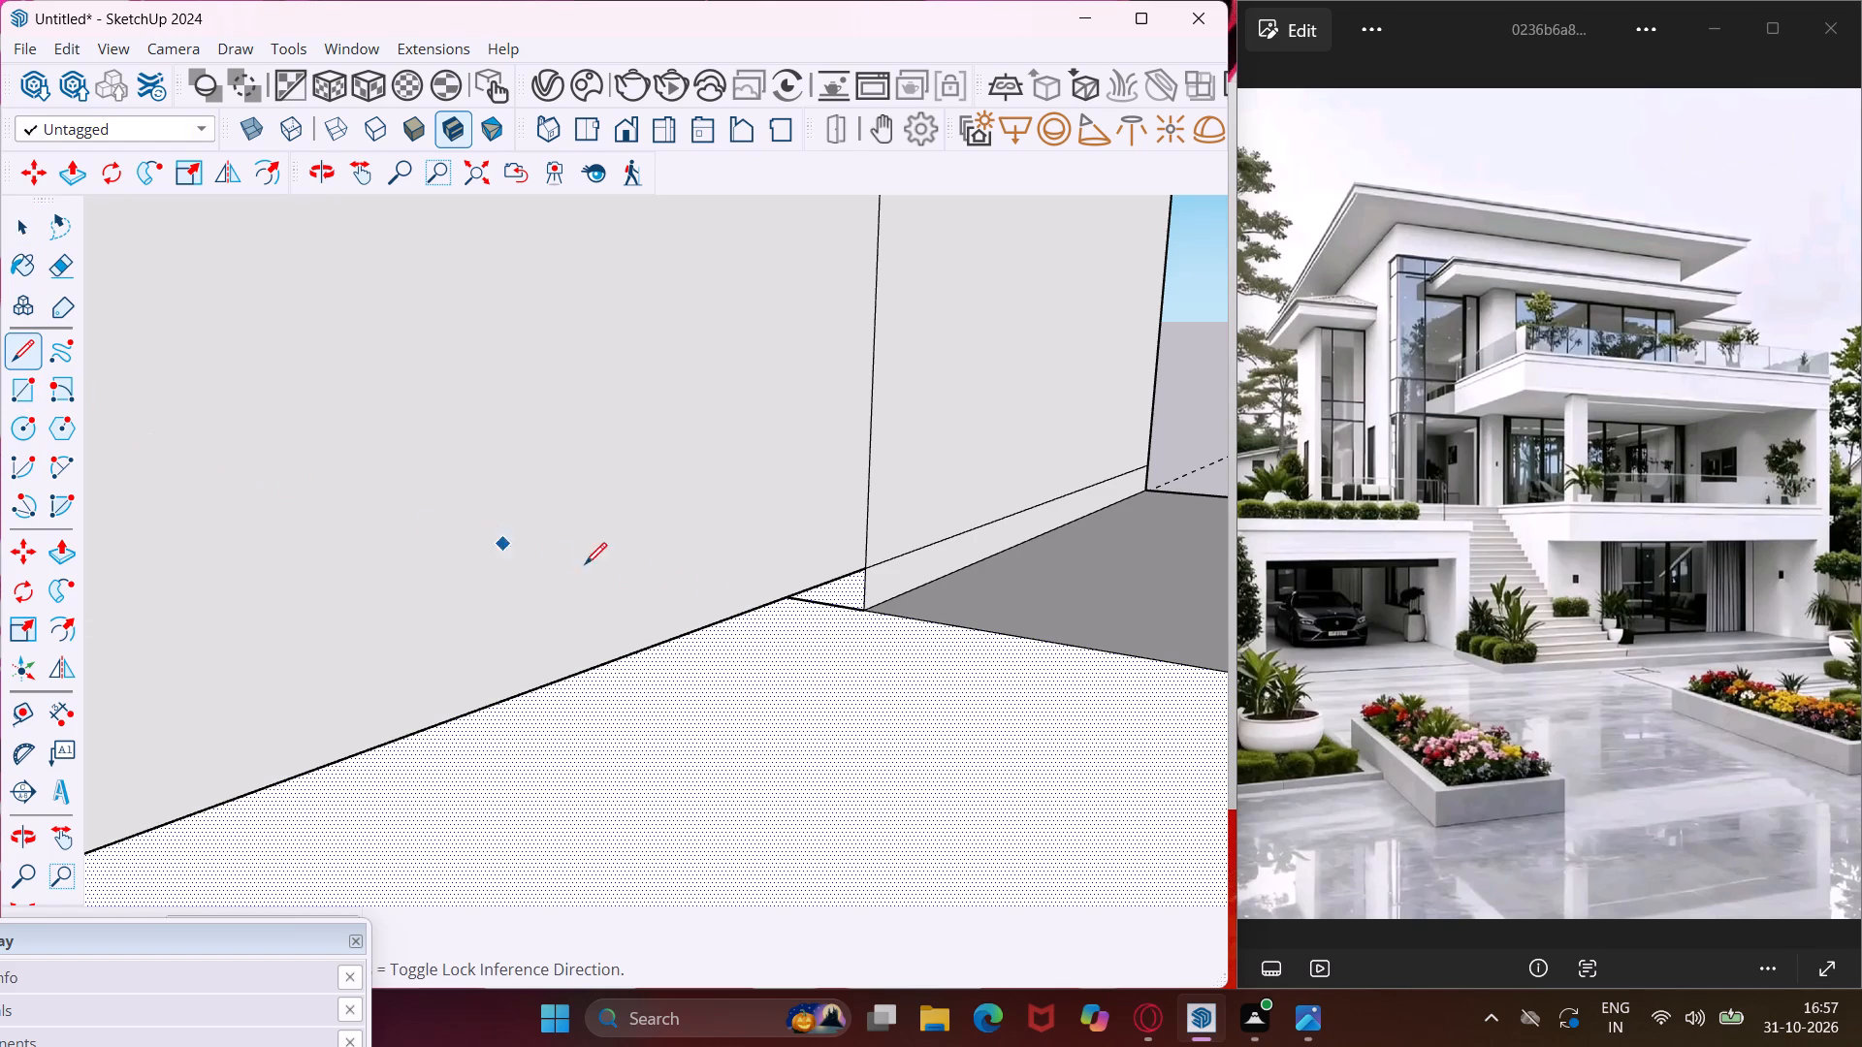
click(867, 567)
click(864, 608)
key(Escape)
key(space)
click(857, 594)
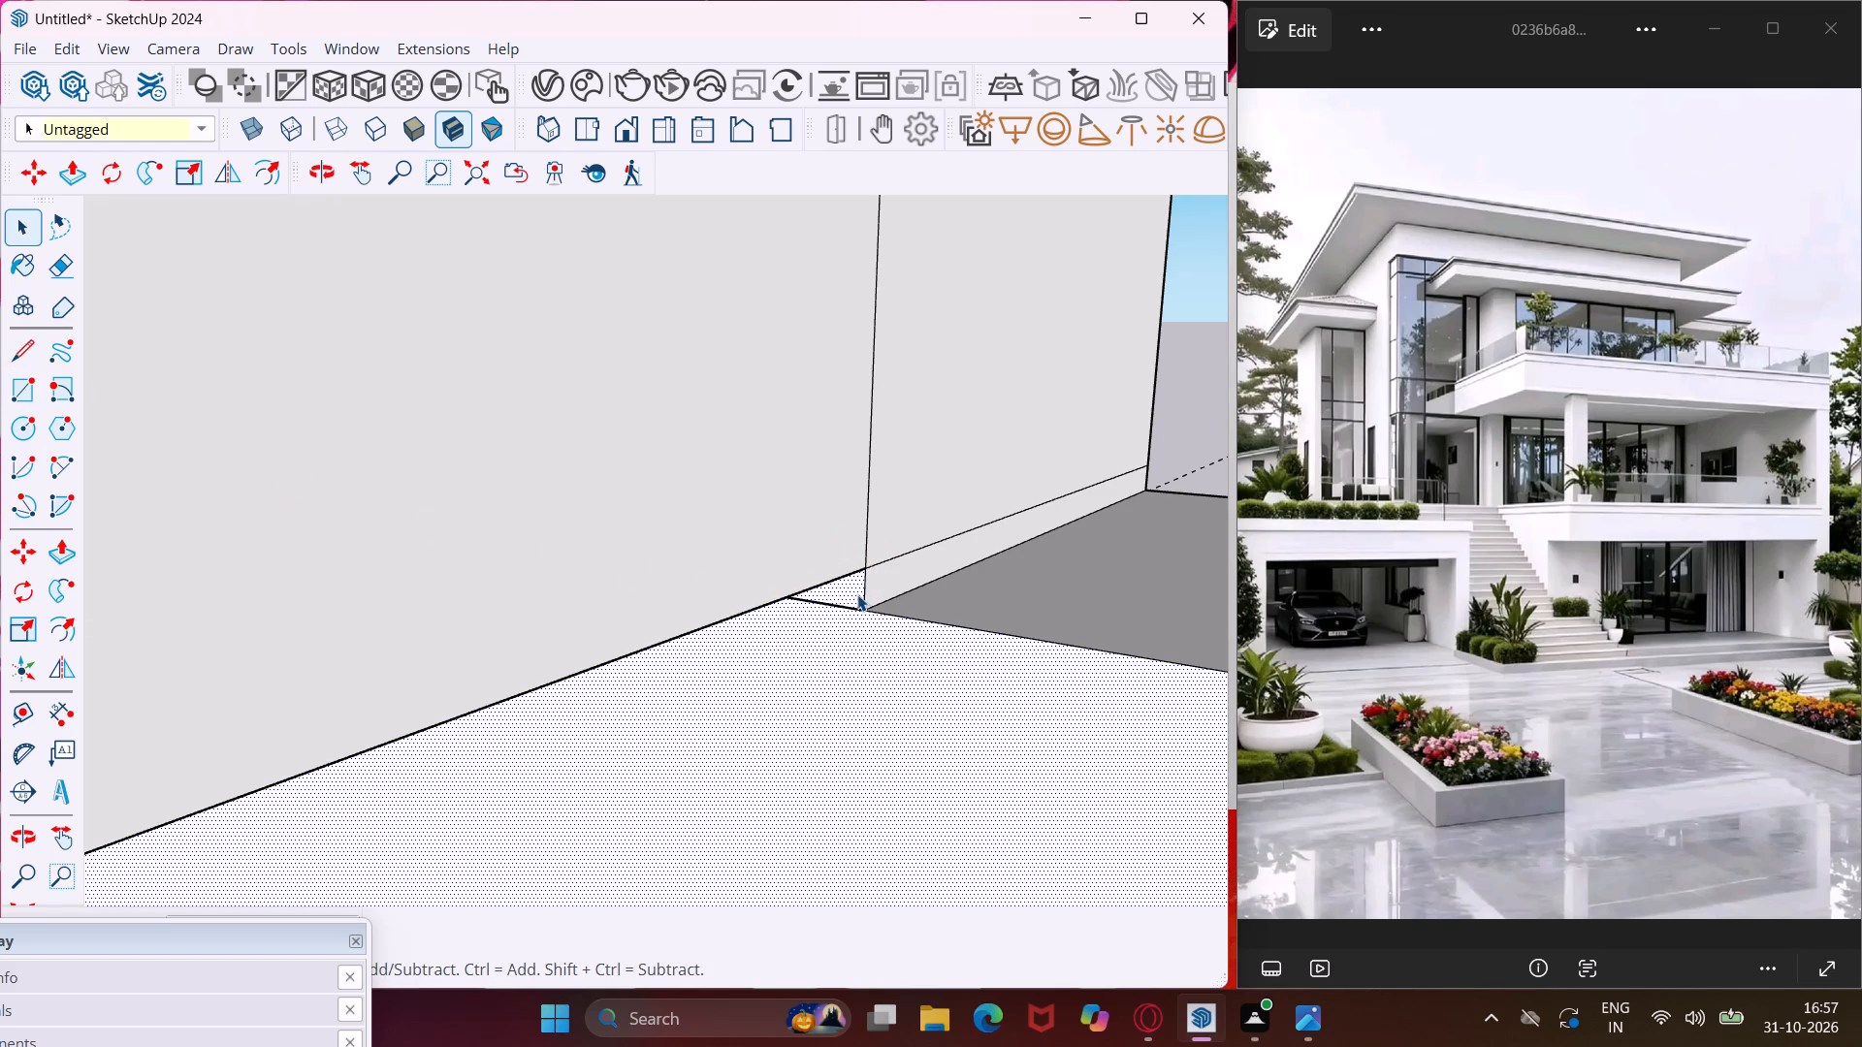
Push/Pull the recess's narrow far-end face about 8' 1" along the raised front wall, filling the recess up to the corner notch.
scroll(814, 611, down, 6)
middle_drag(855, 619, 700, 666)
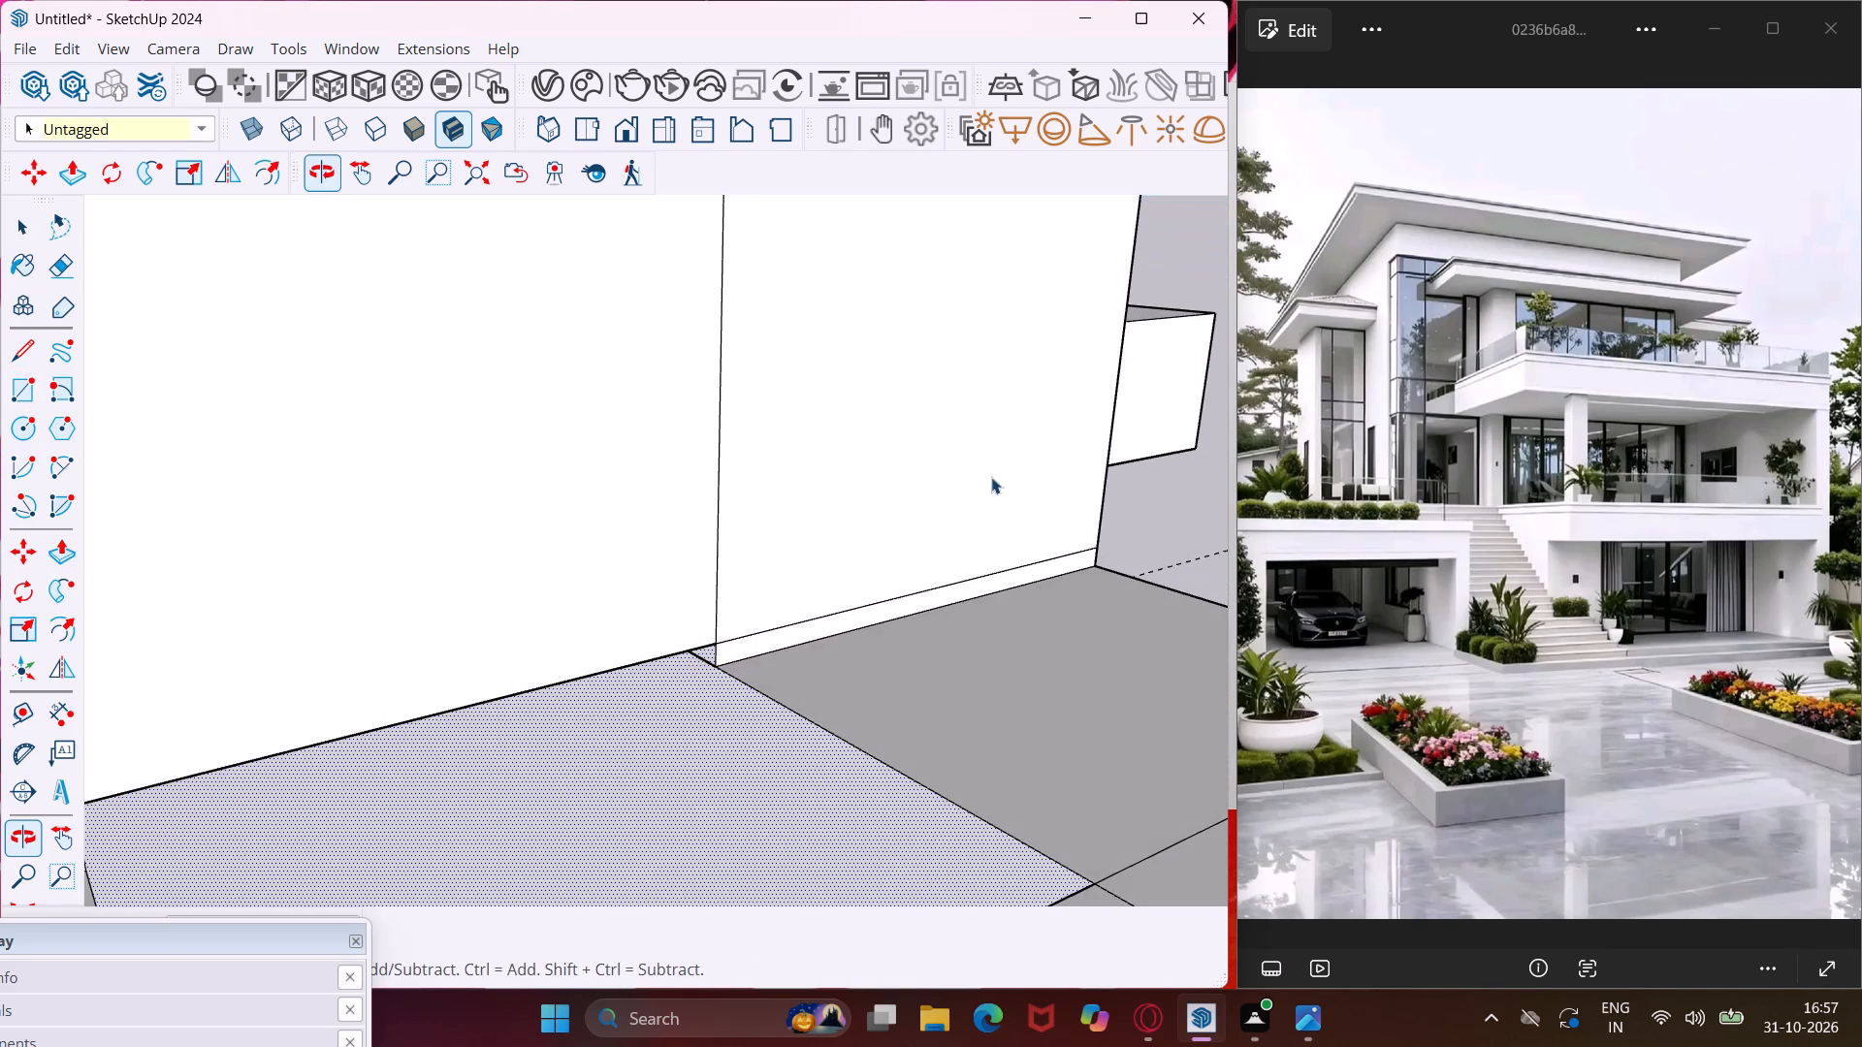
scroll(987, 475, down, 8)
scroll(989, 491, down, 14)
scroll(955, 549, down, 7)
middle_drag(889, 629, 829, 645)
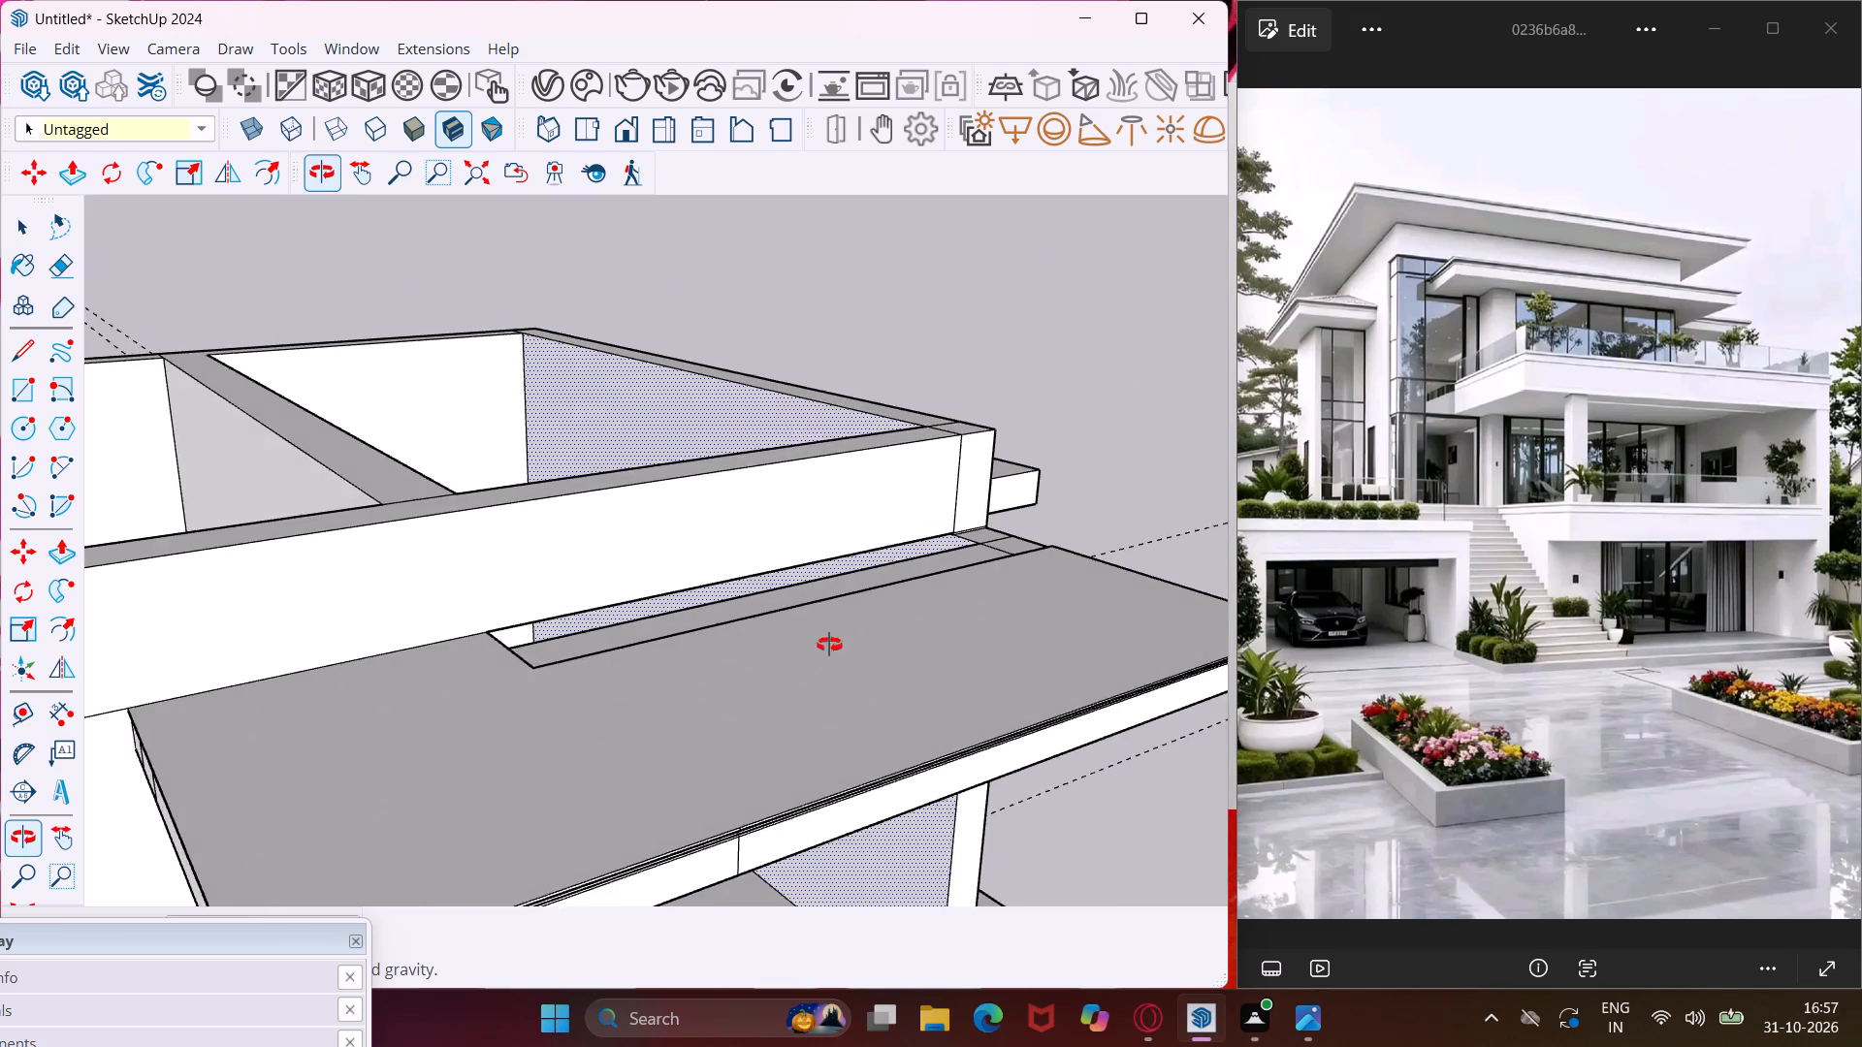
middle_drag(829, 645, 230, 750)
scroll(493, 574, up, 9)
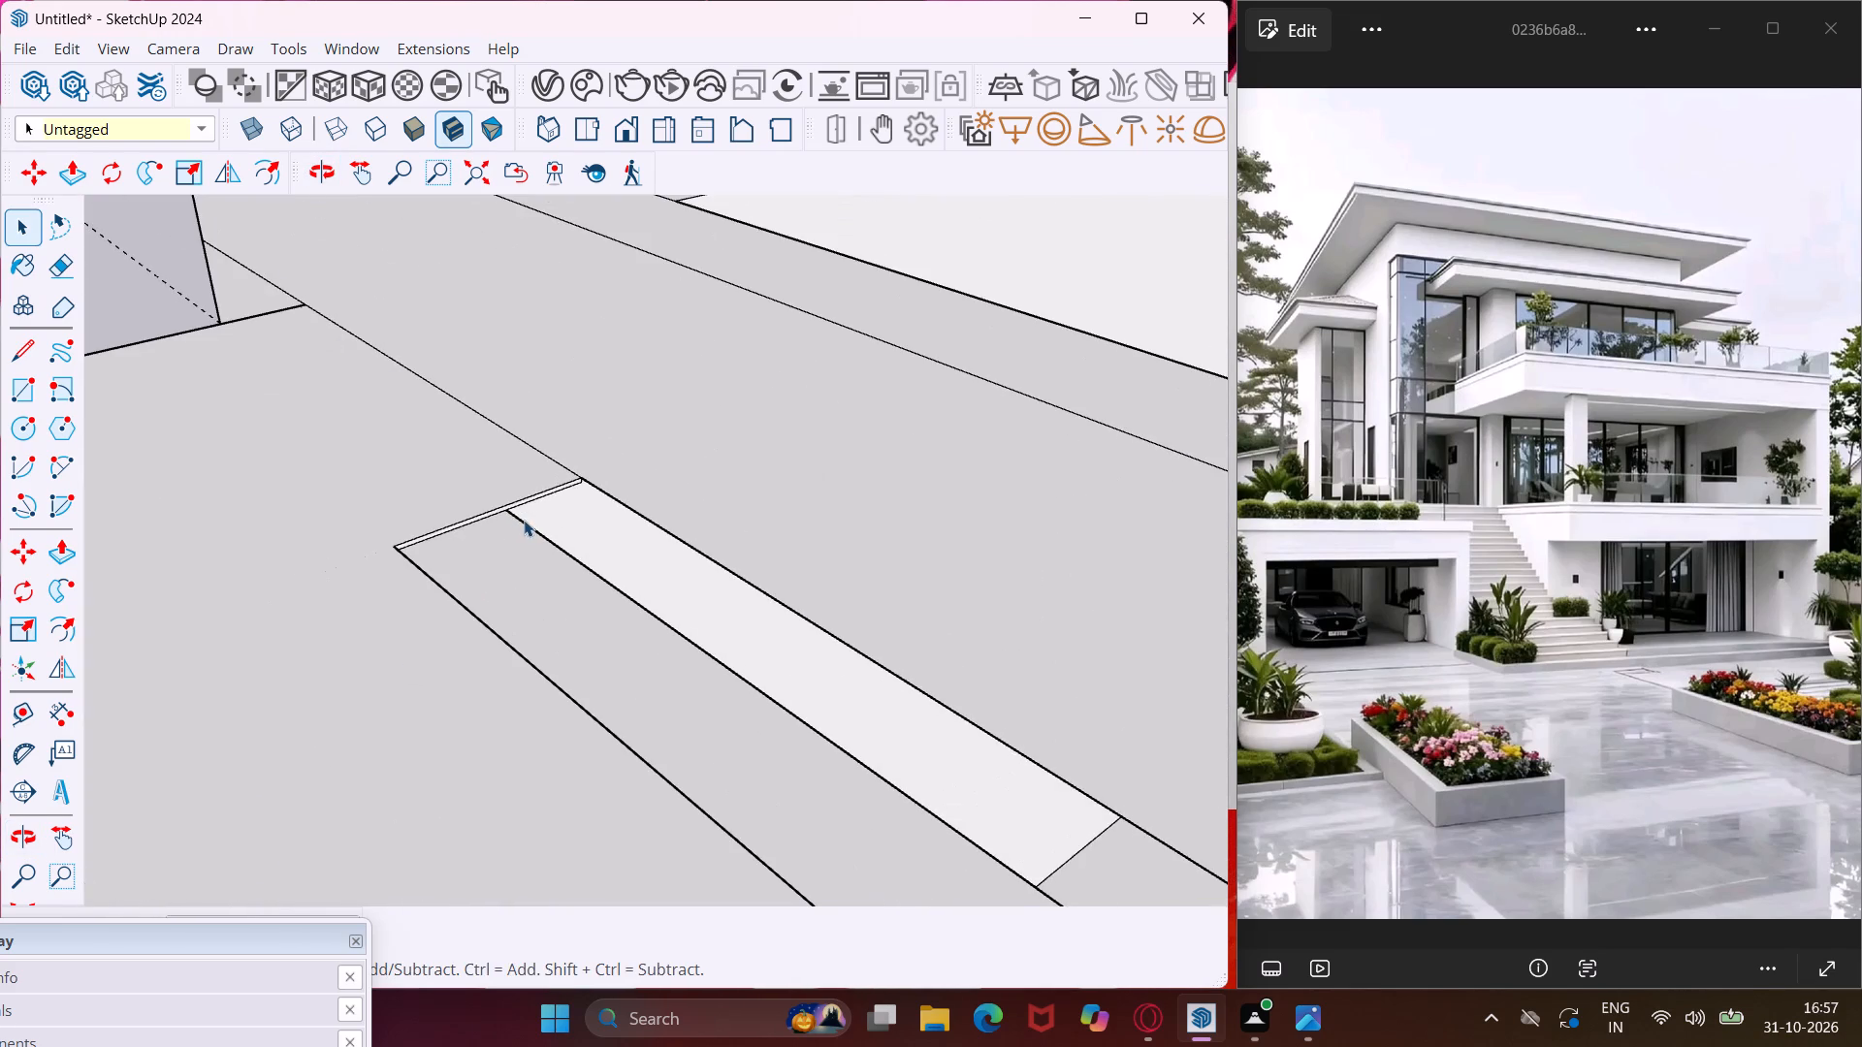
middle_drag(524, 520, 486, 466)
scroll(493, 469, up, 12)
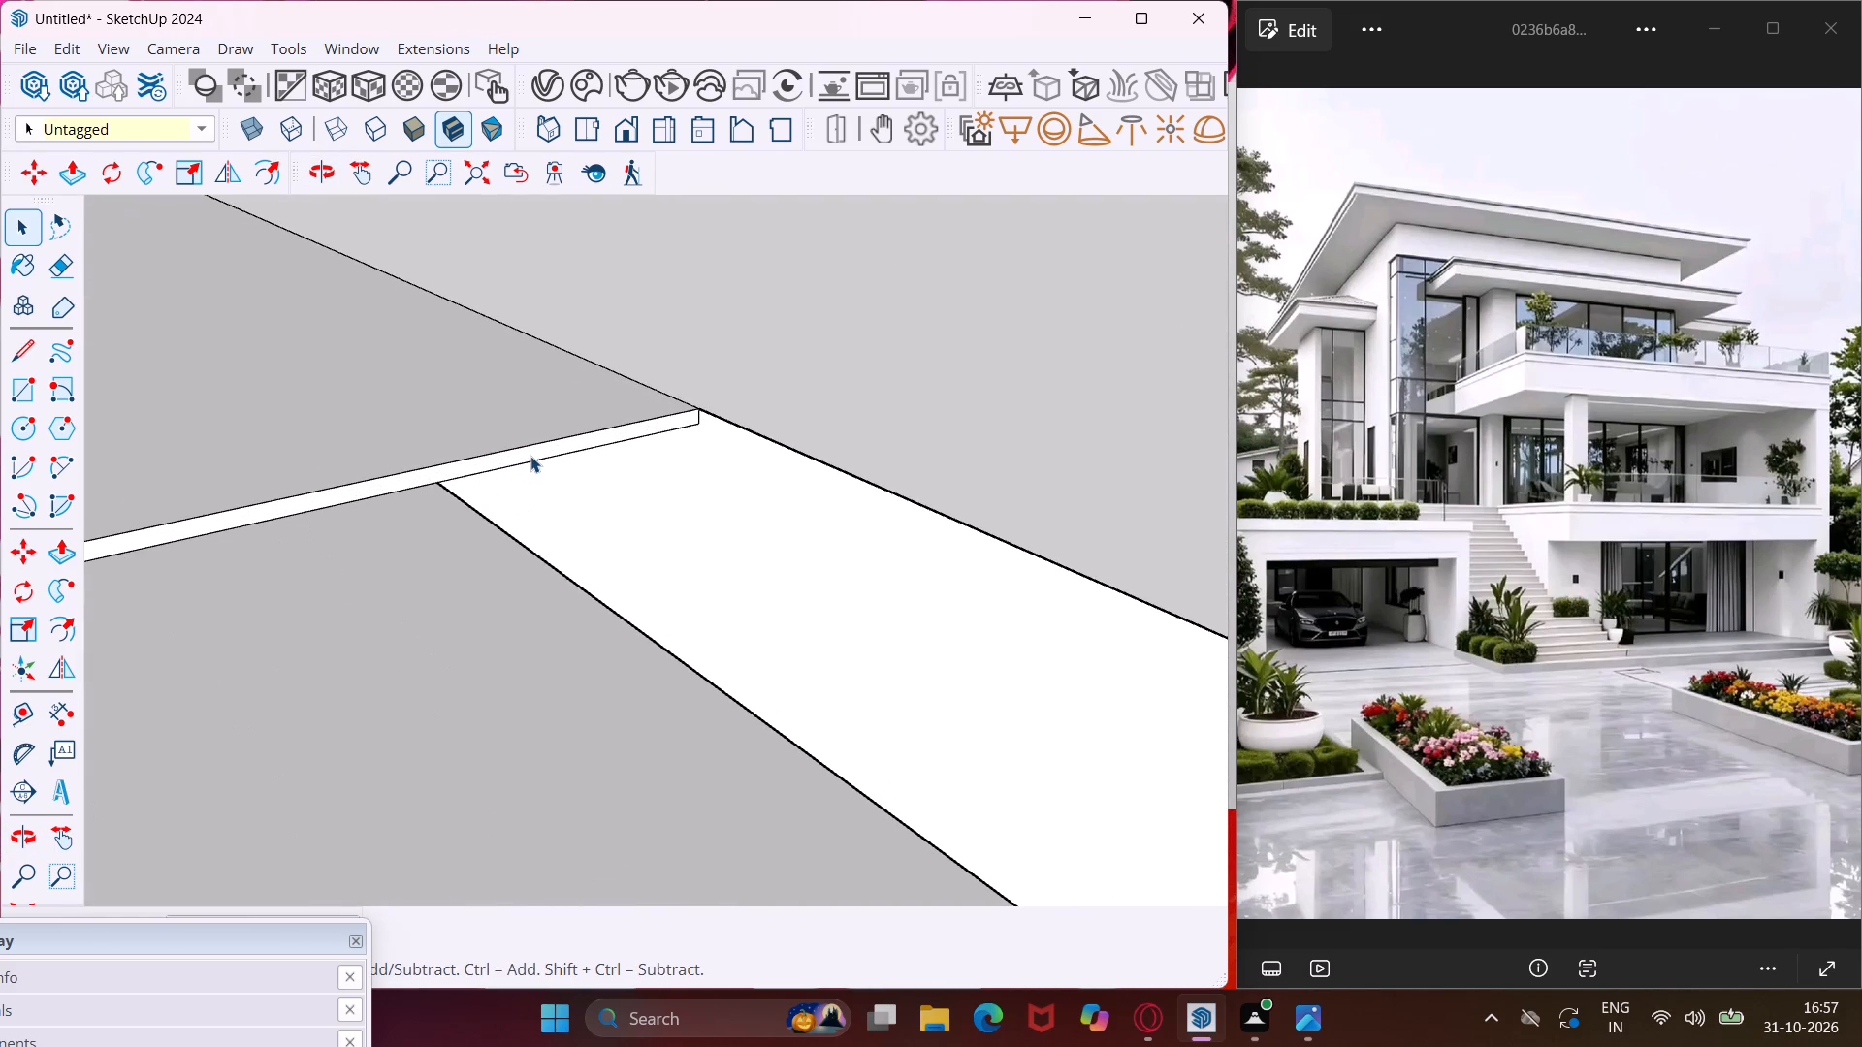
click(530, 456)
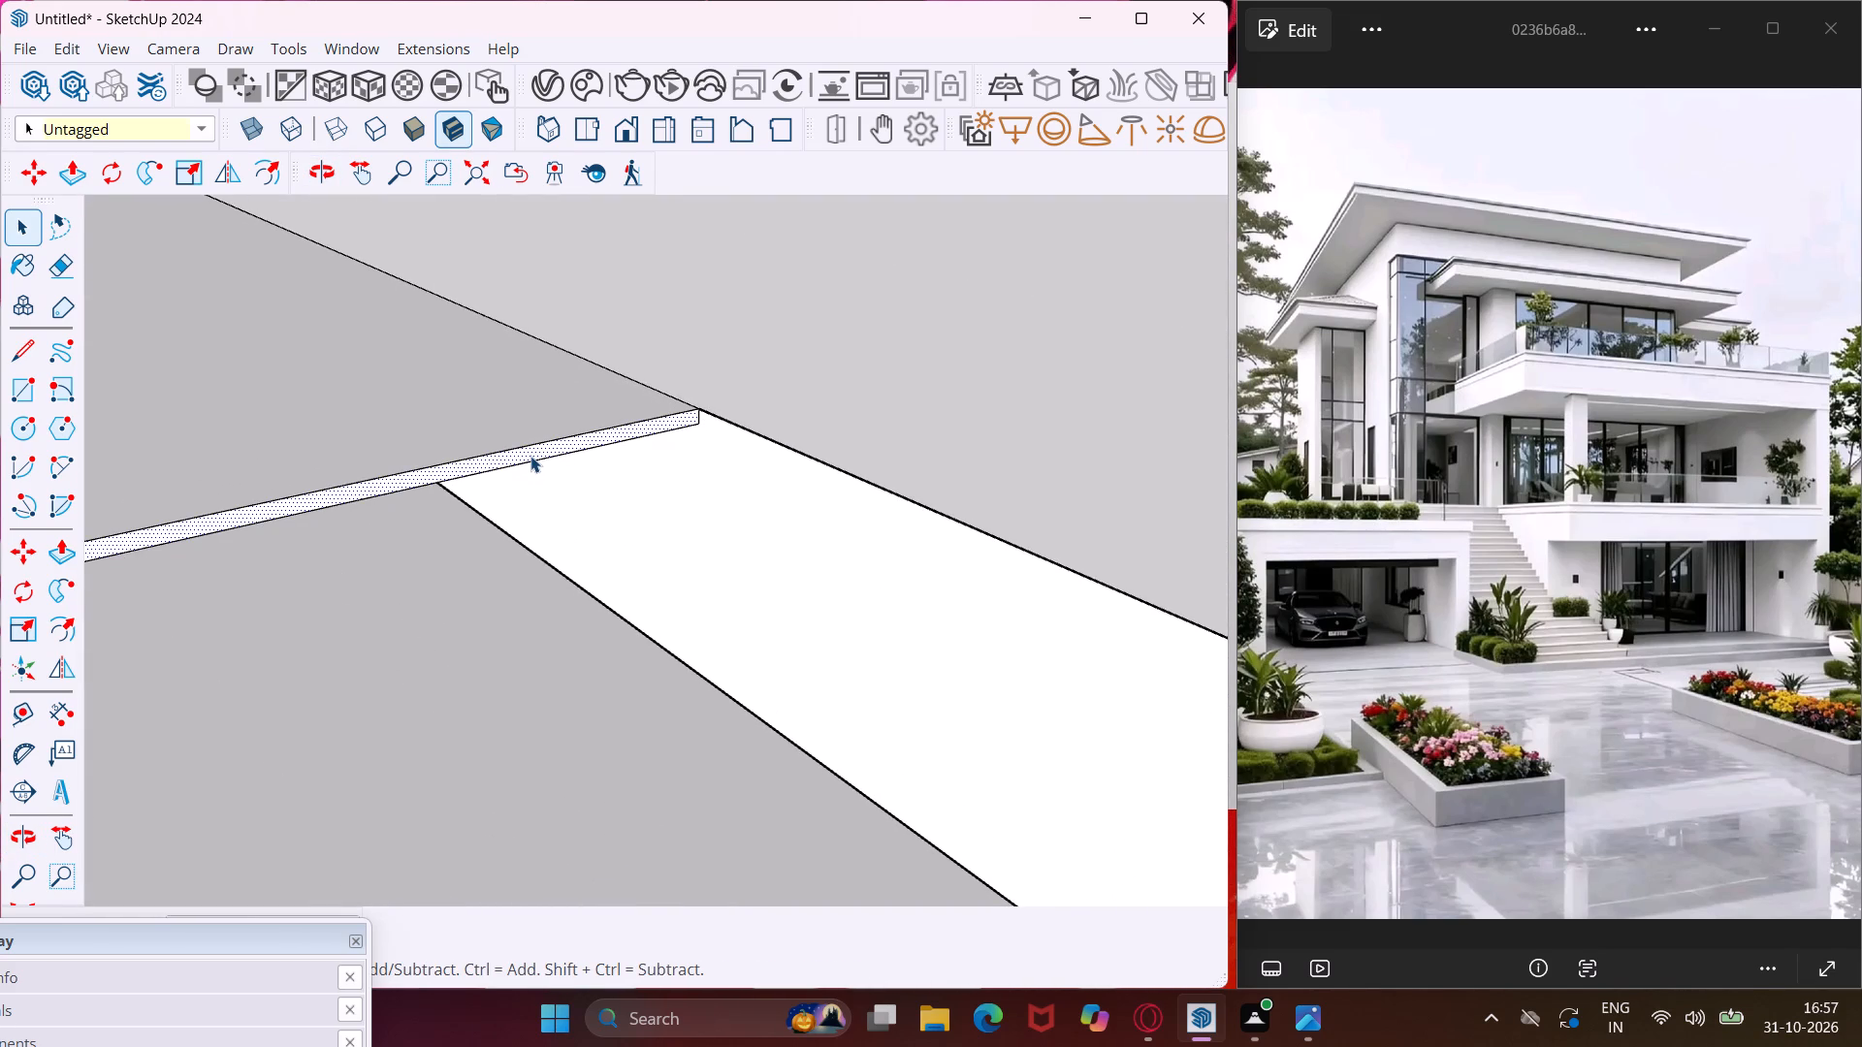
key(p)
click(530, 456)
scroll(563, 509, down, 18)
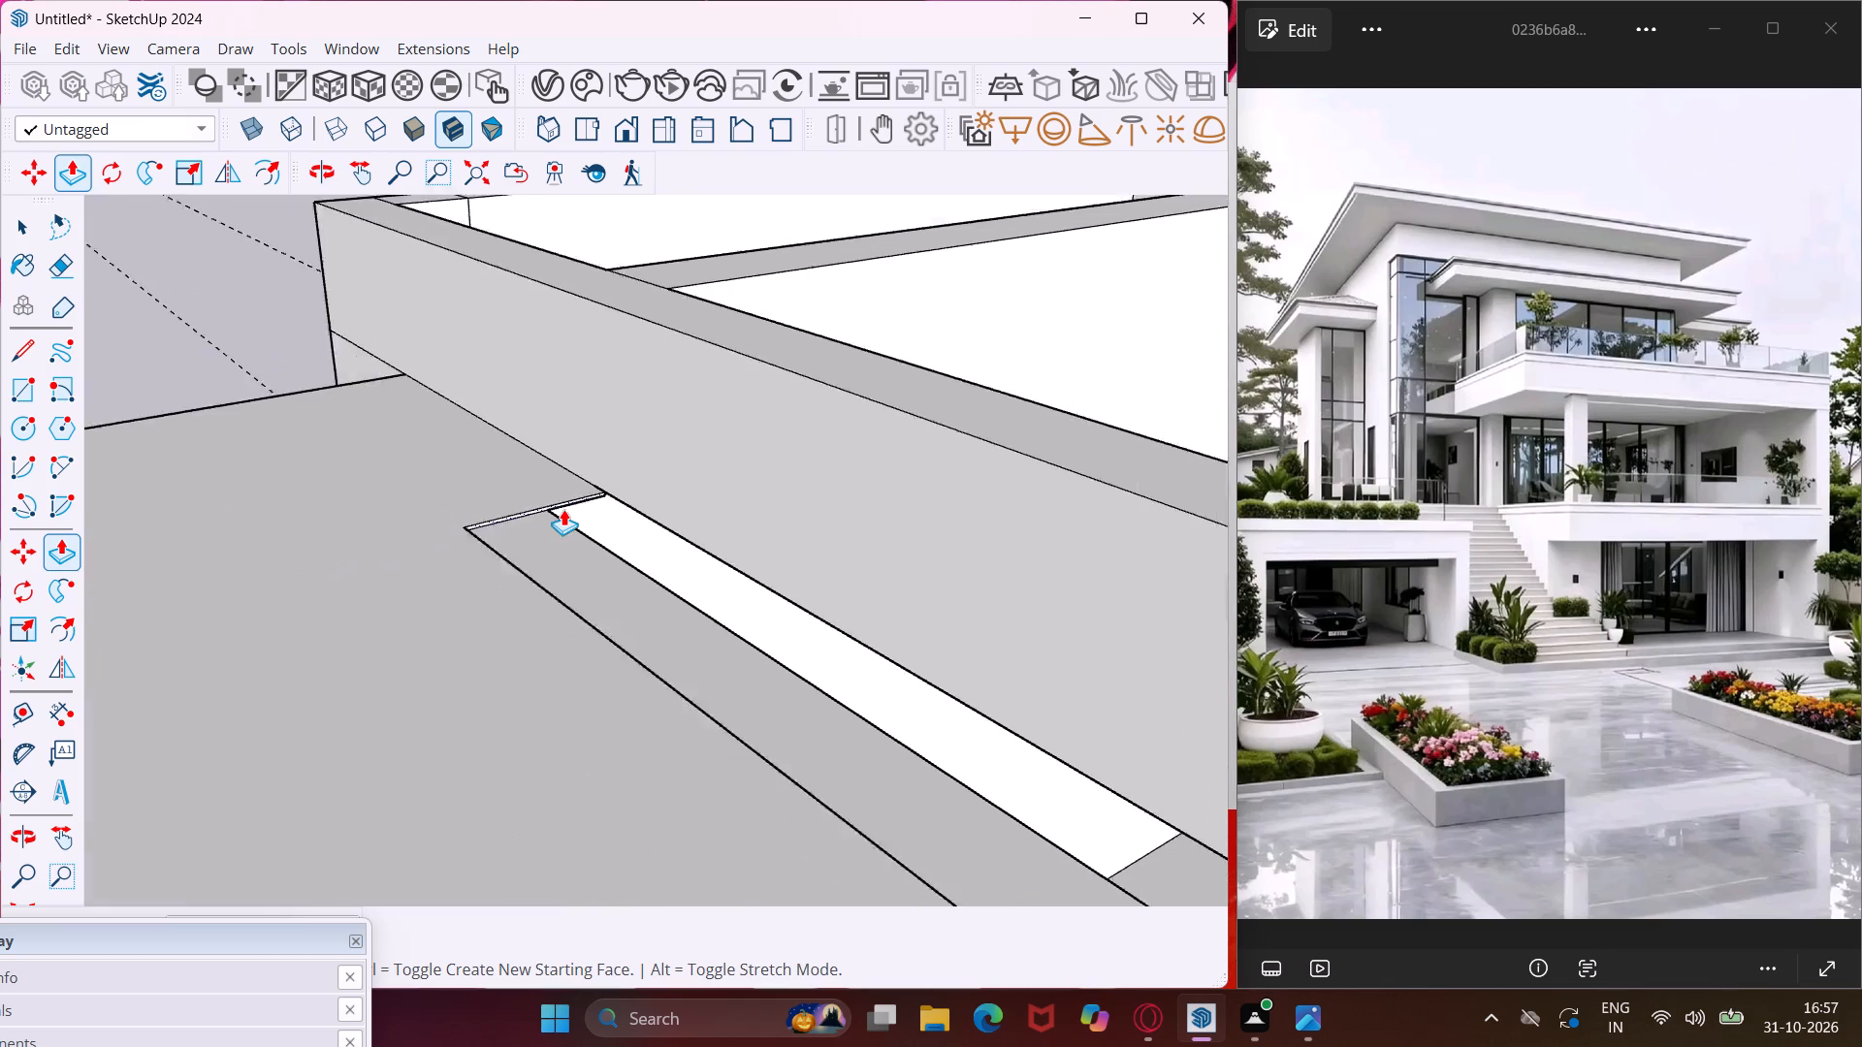
scroll(563, 509, down, 2)
scroll(780, 638, down, 6)
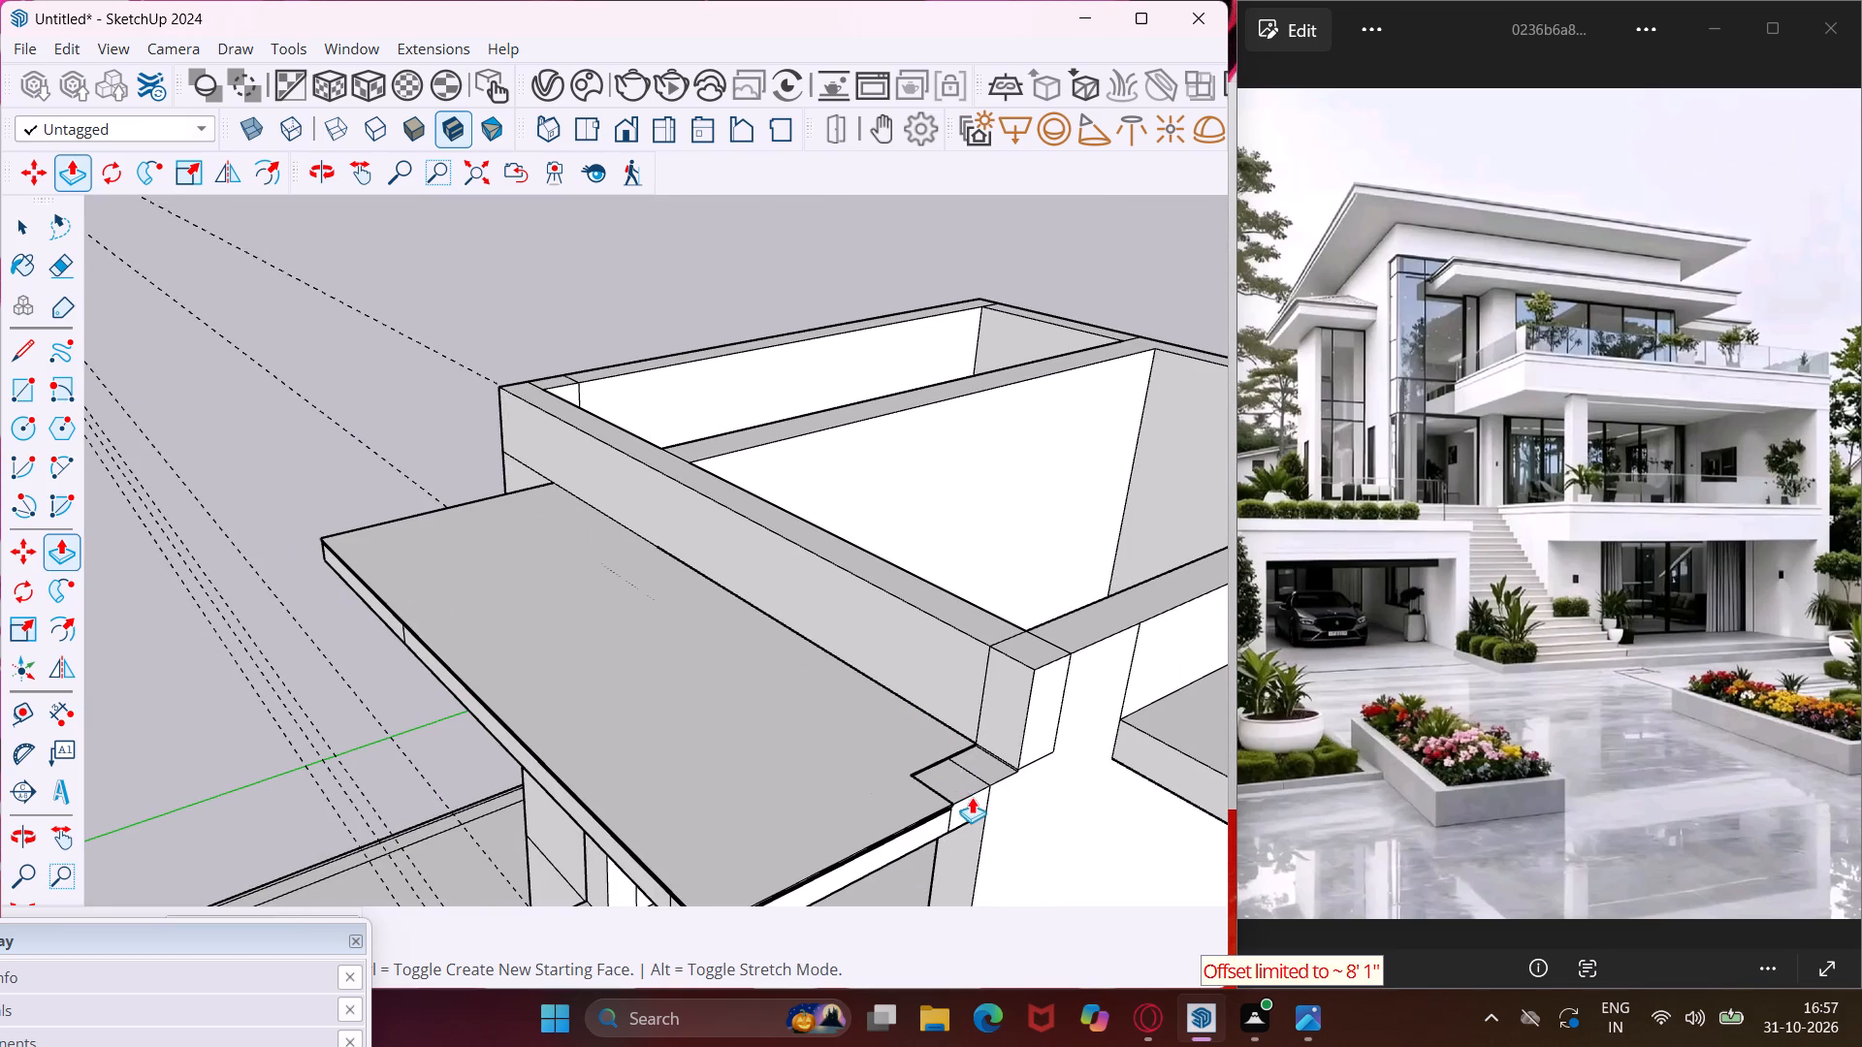
click(974, 802)
scroll(944, 746, up, 3)
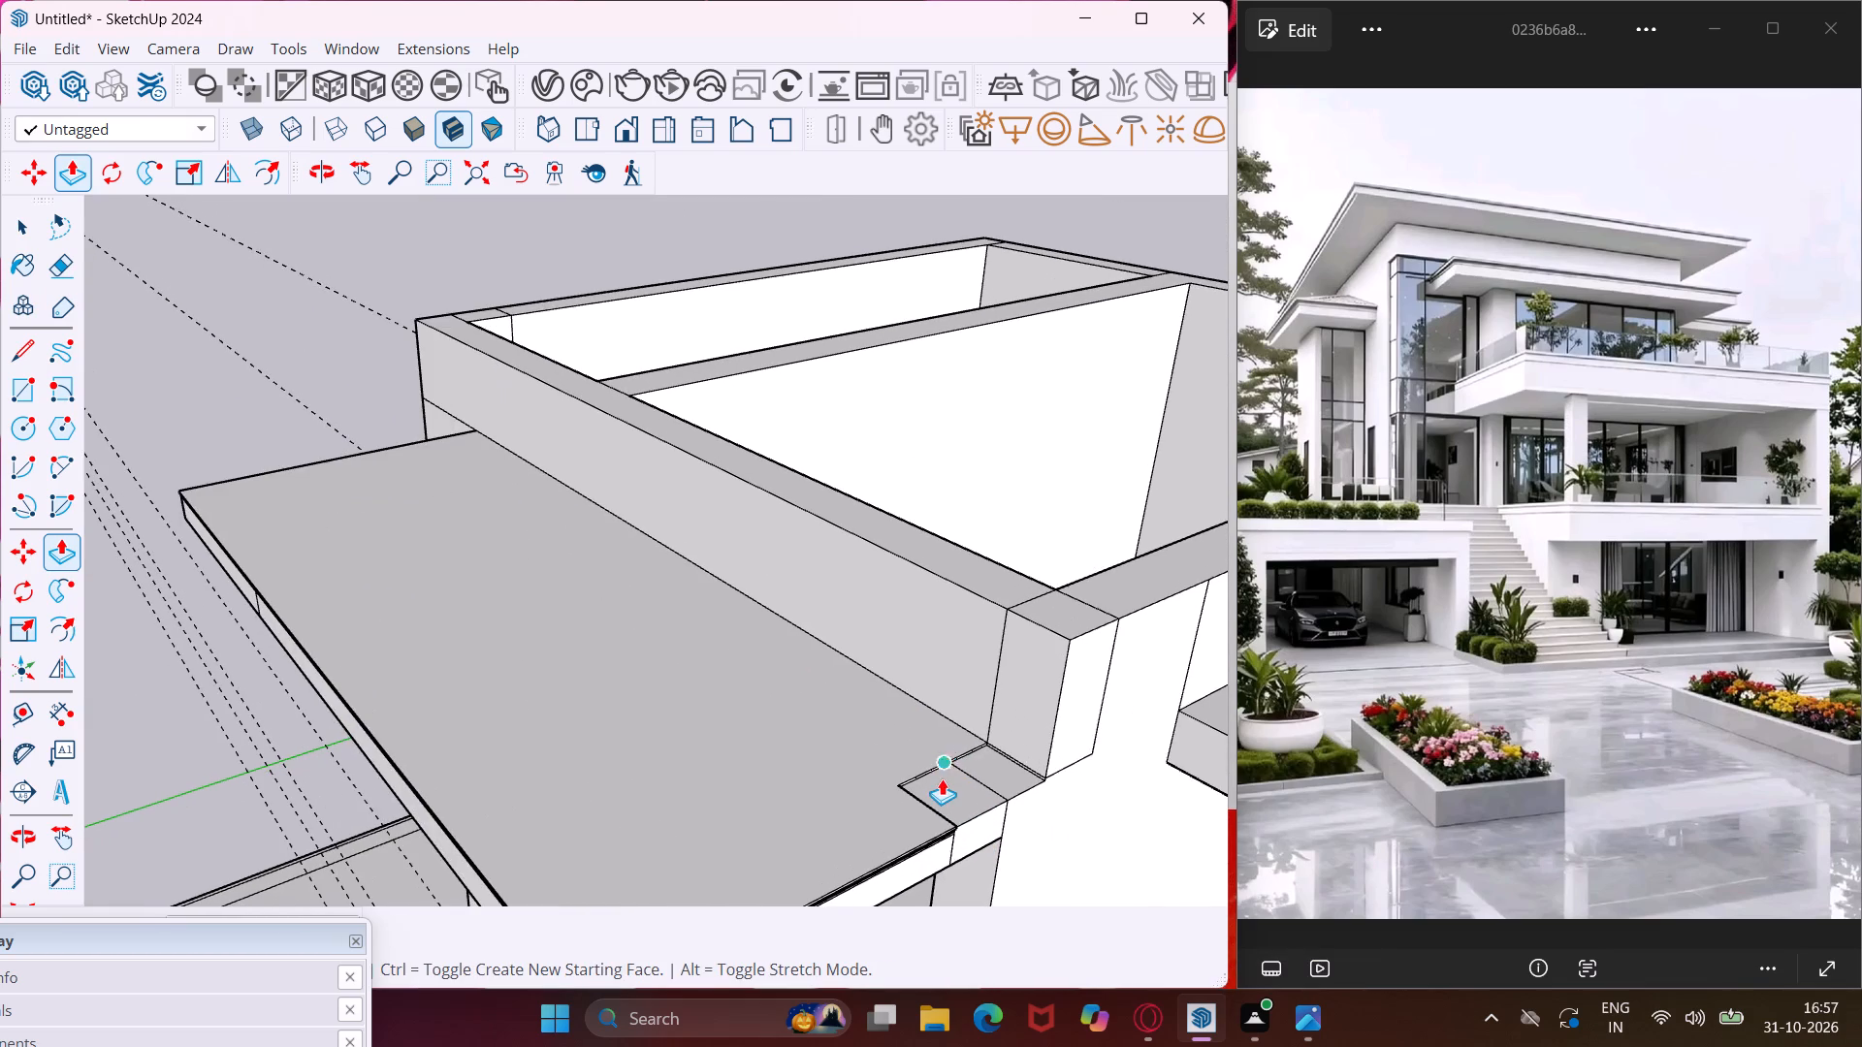
key(Escape)
Push/Pull the remaining thin face at the corner notch out to the canopy's end edge so the canopy top is level.
scroll(942, 778, up, 5)
middle_drag(937, 775, 864, 714)
scroll(878, 763, up, 6)
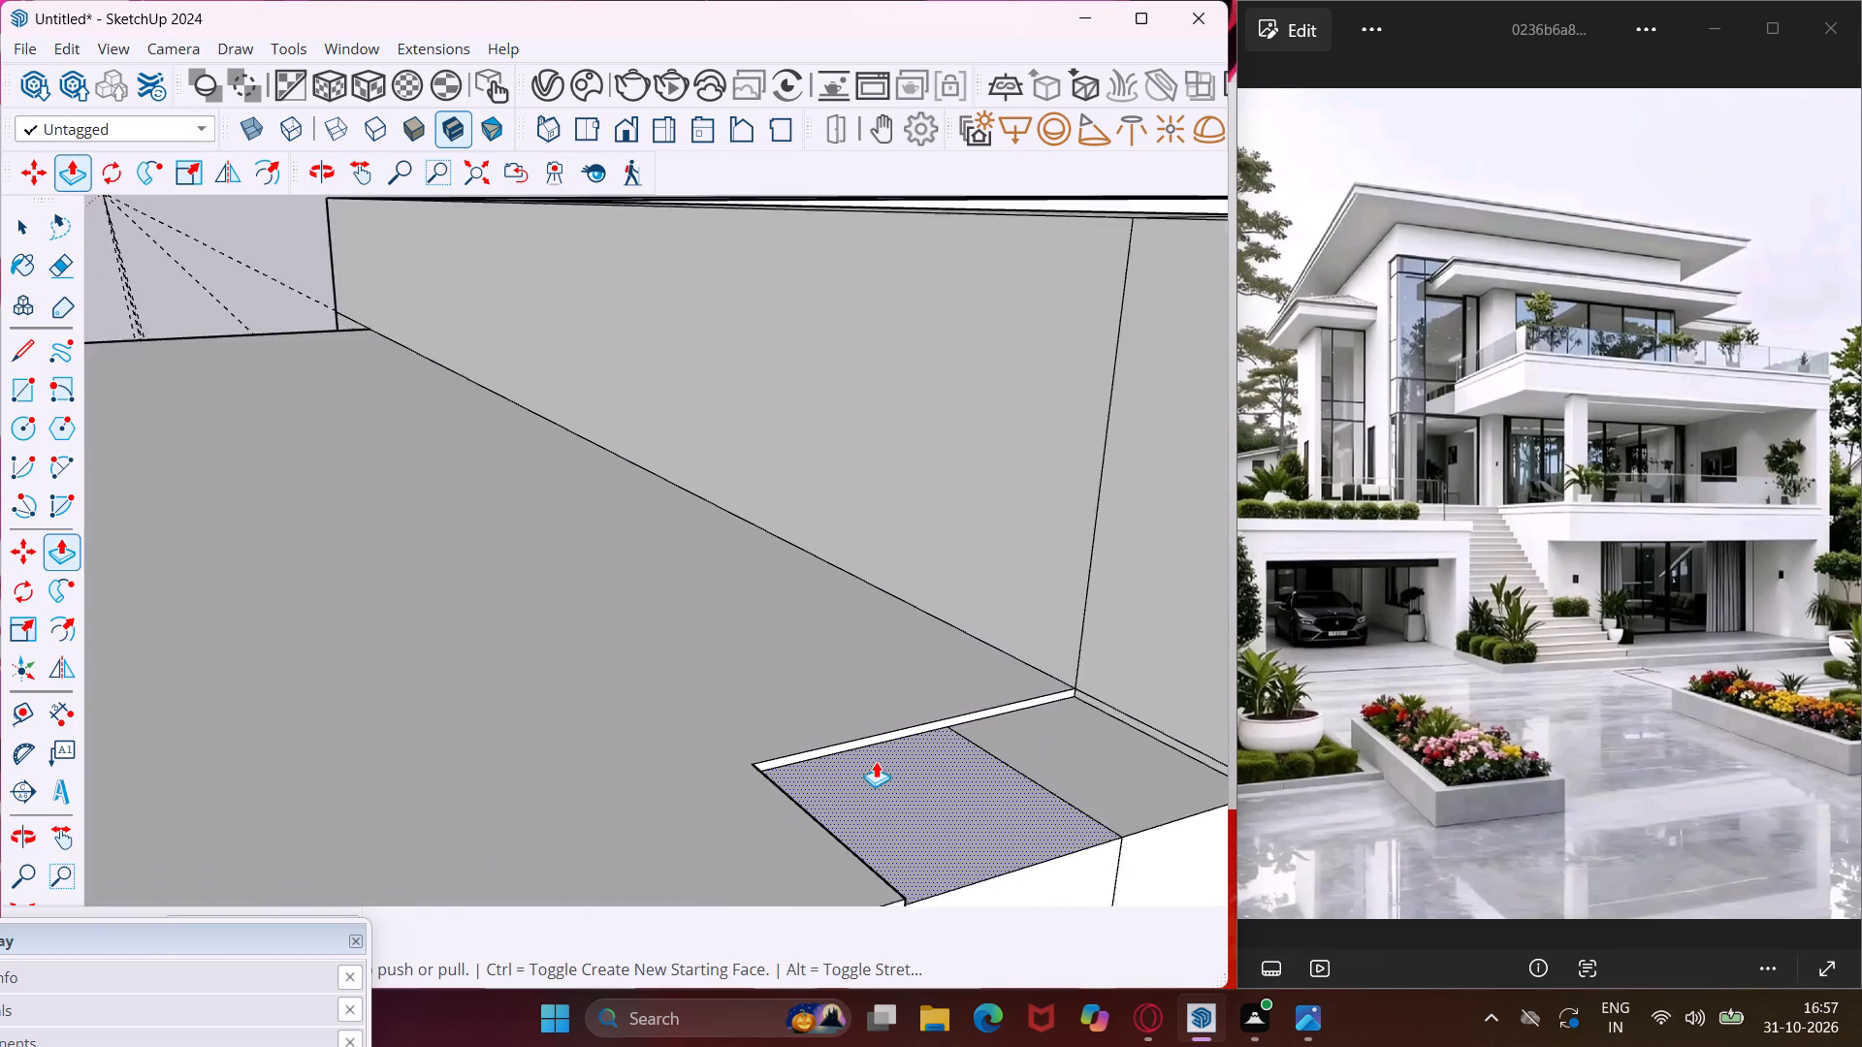
scroll(876, 761, up, 8)
click(845, 738)
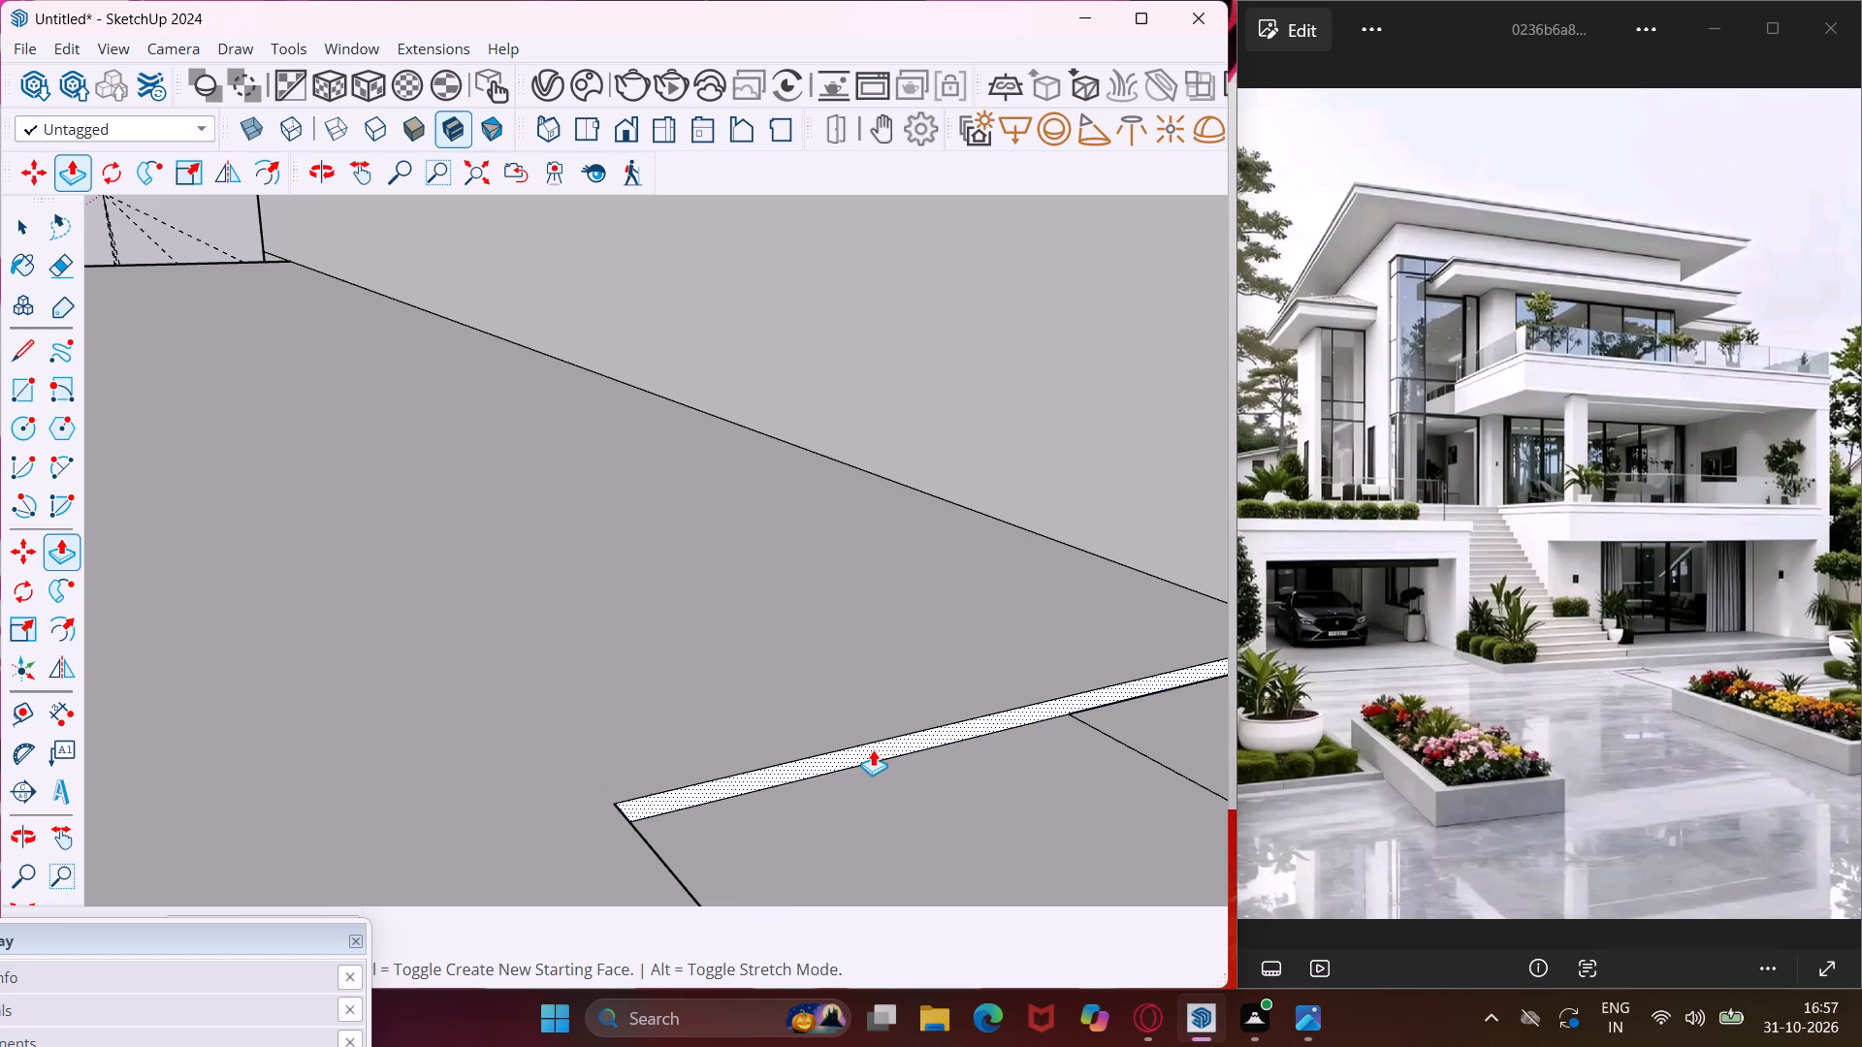
scroll(873, 749, down, 13)
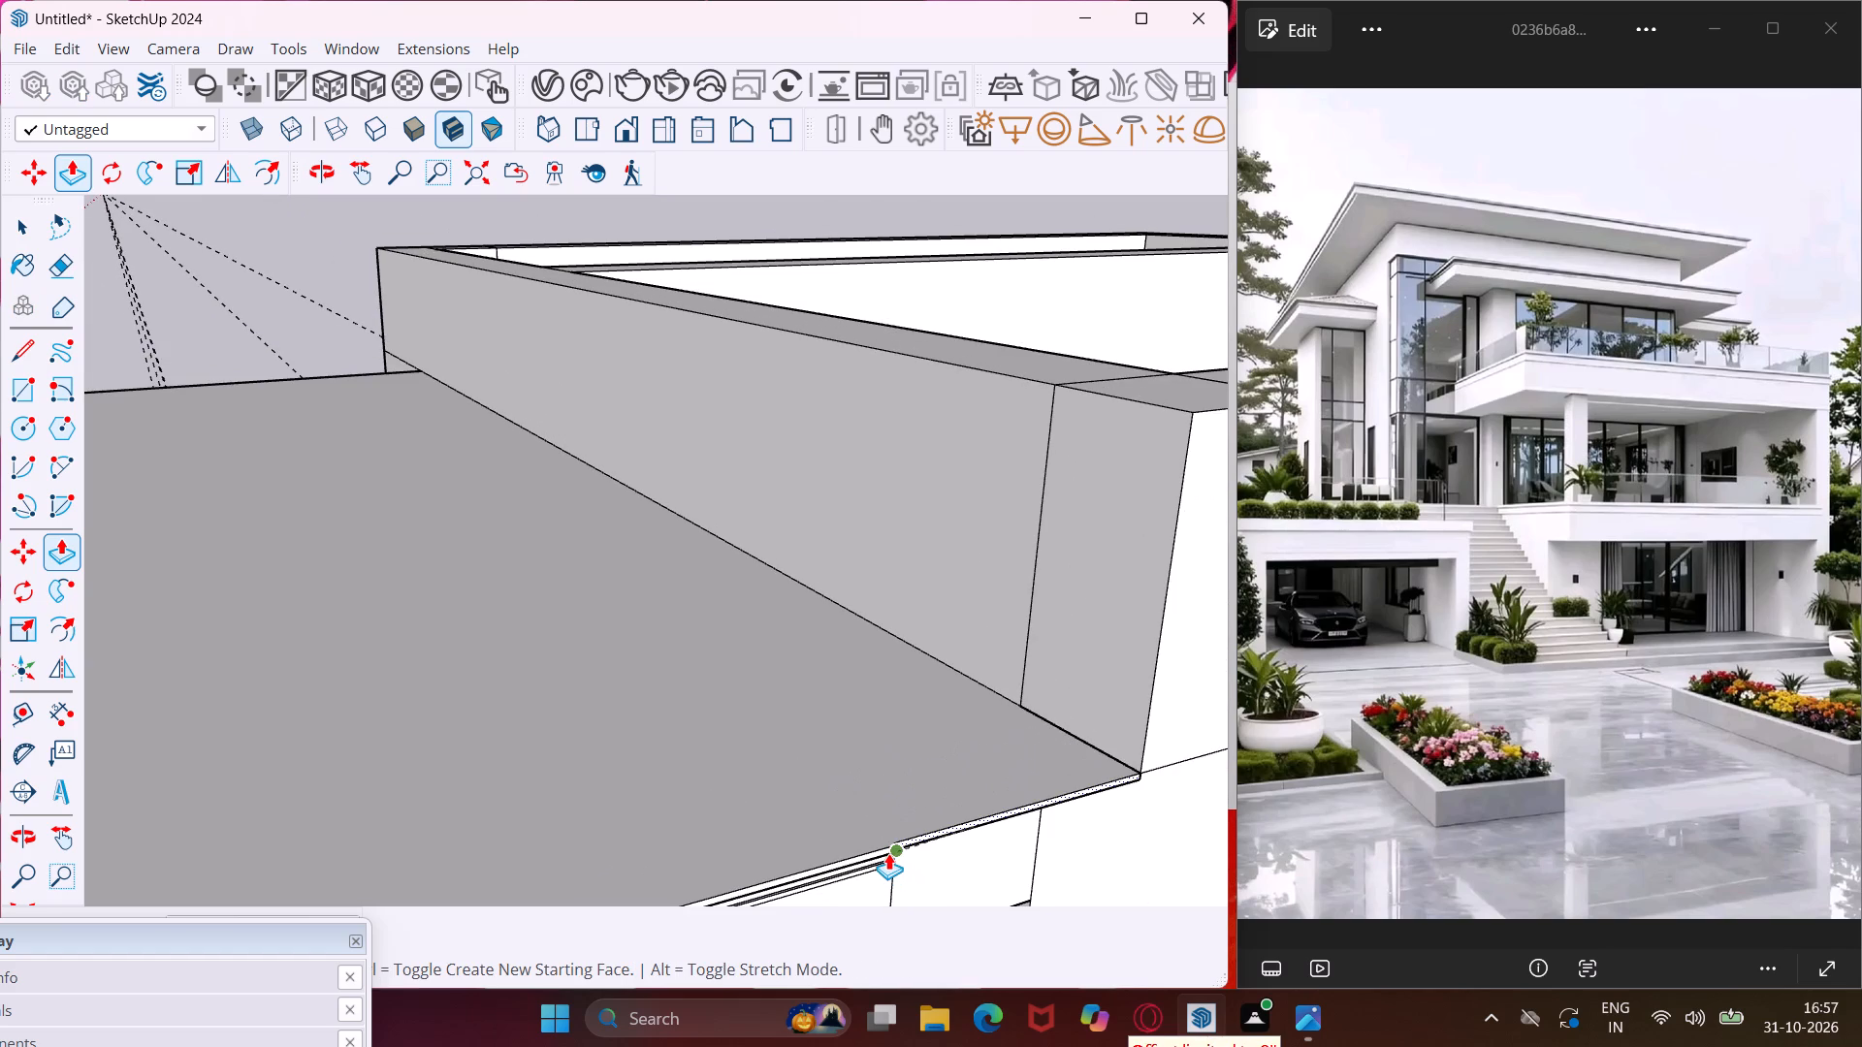
click(888, 853)
key(Escape)
key(space)
Draw a vertical rotated rectangle 6" high along the full outer top edge of the top floor wall opposite the front canopy.
scroll(832, 801, down, 6)
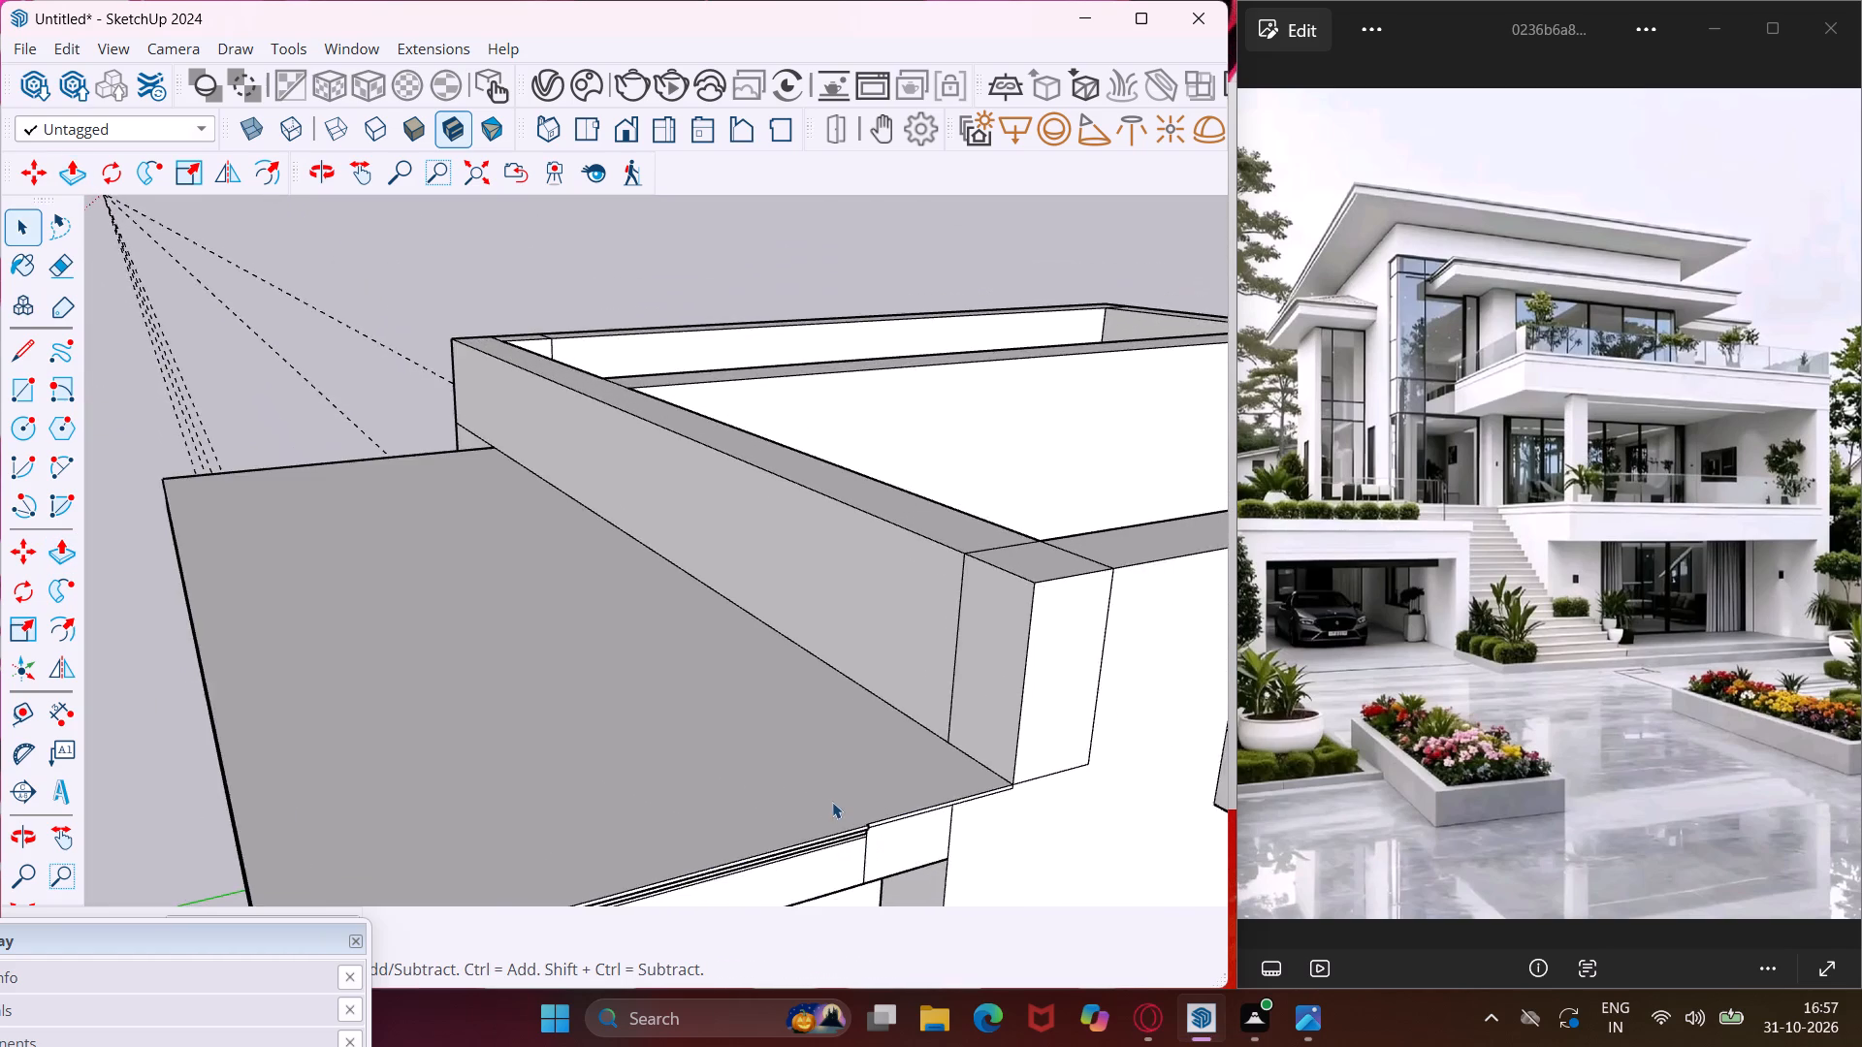
scroll(832, 815, down, 17)
scroll(819, 833, down, 5)
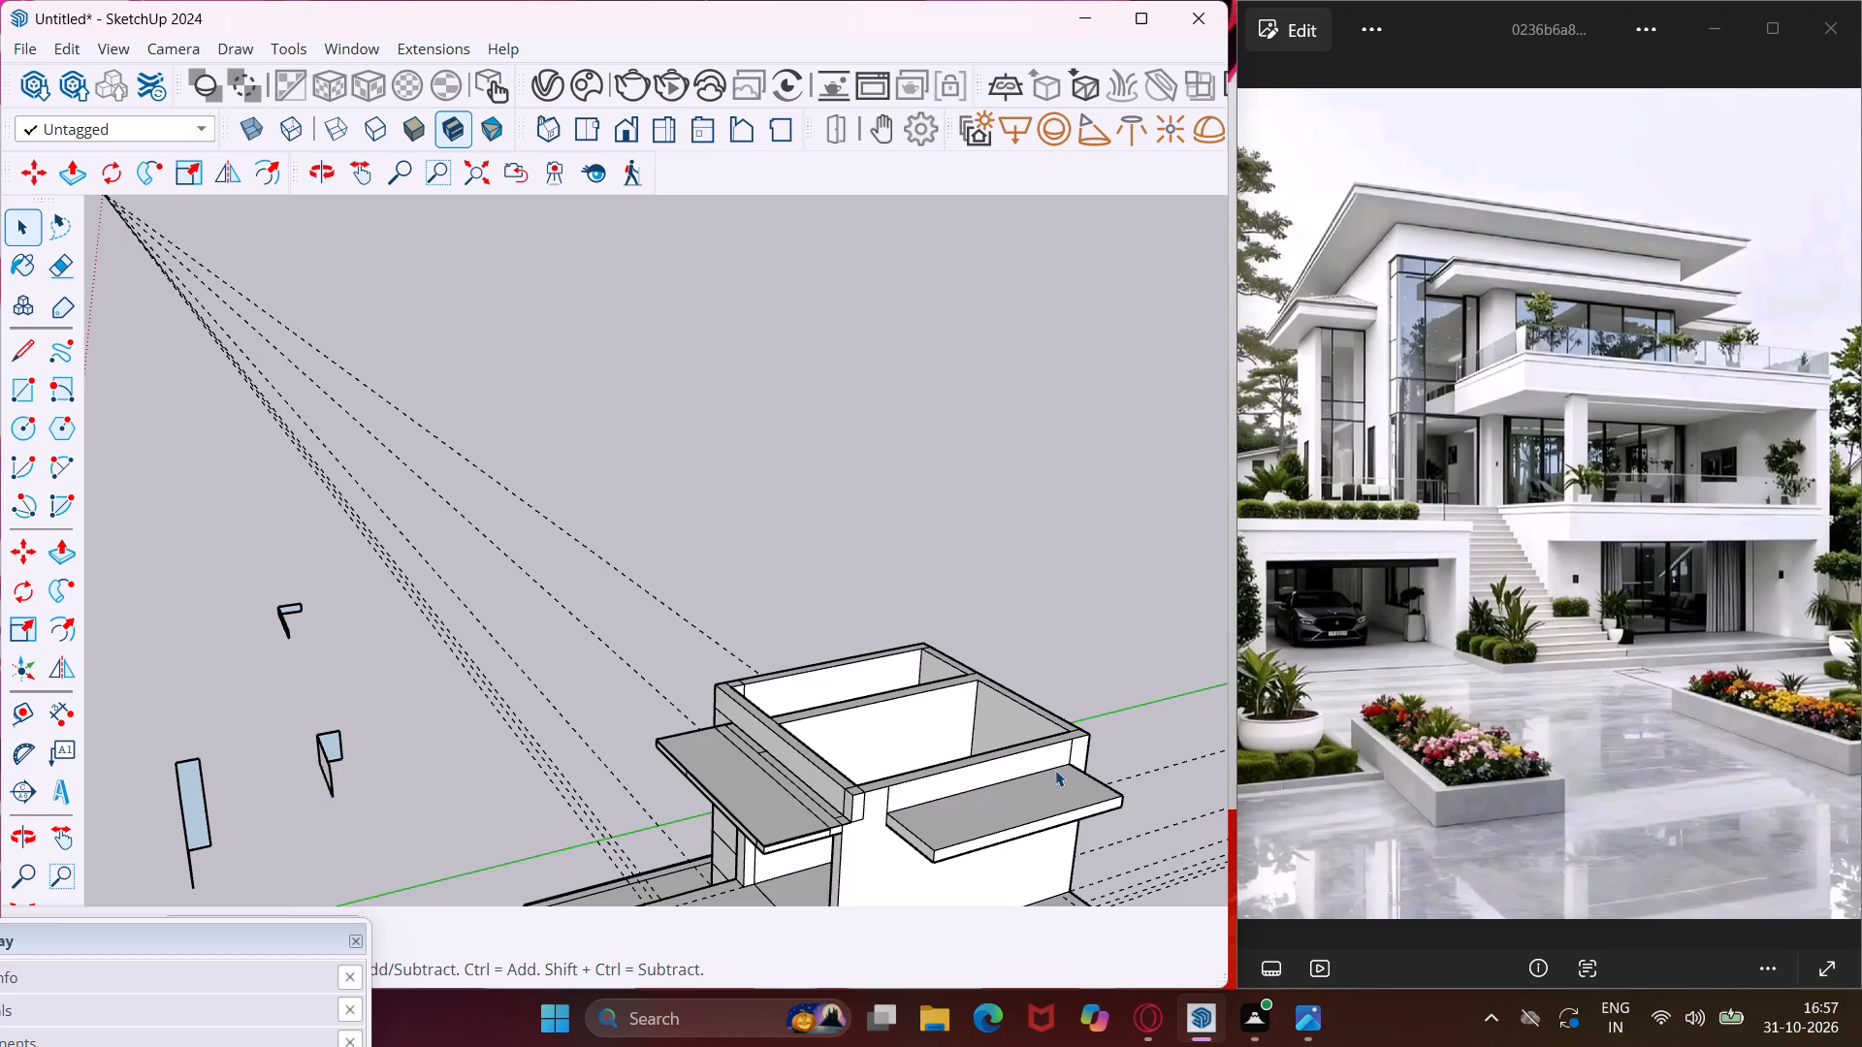
scroll(1100, 684, down, 4)
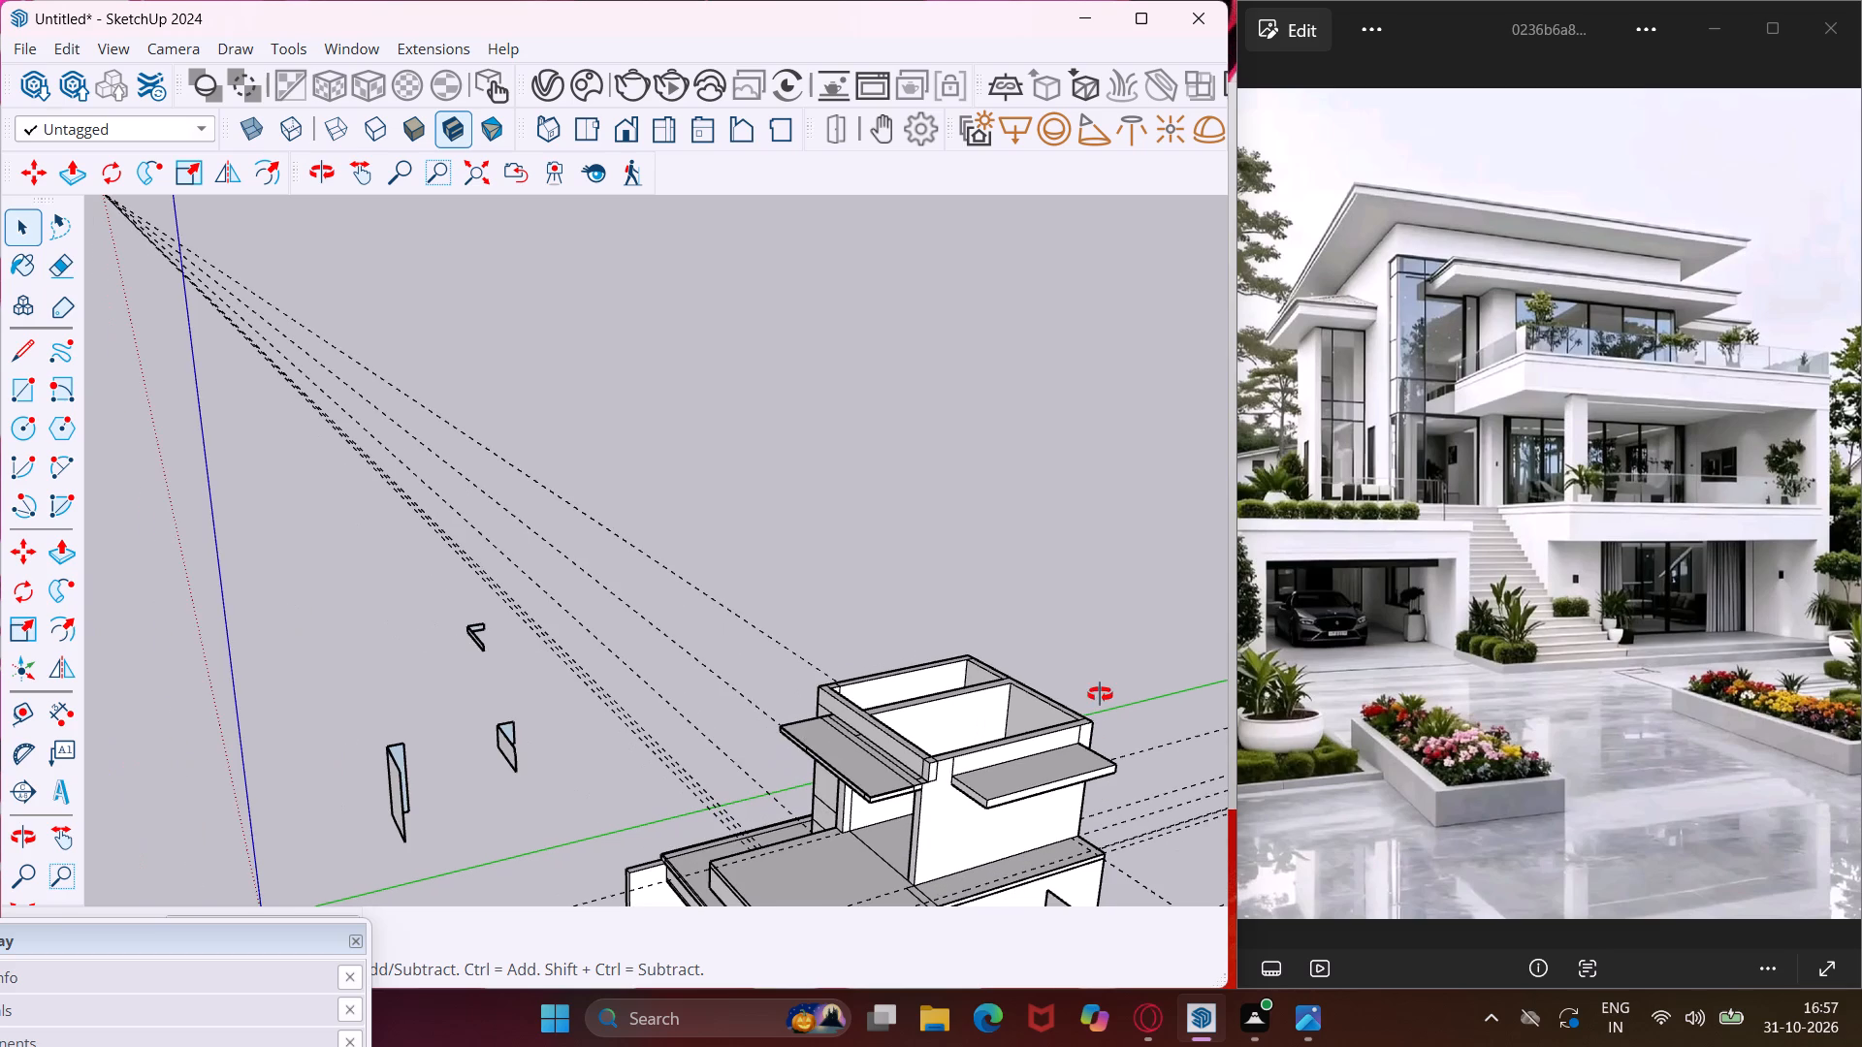
middle_drag(1100, 694, 912, 733)
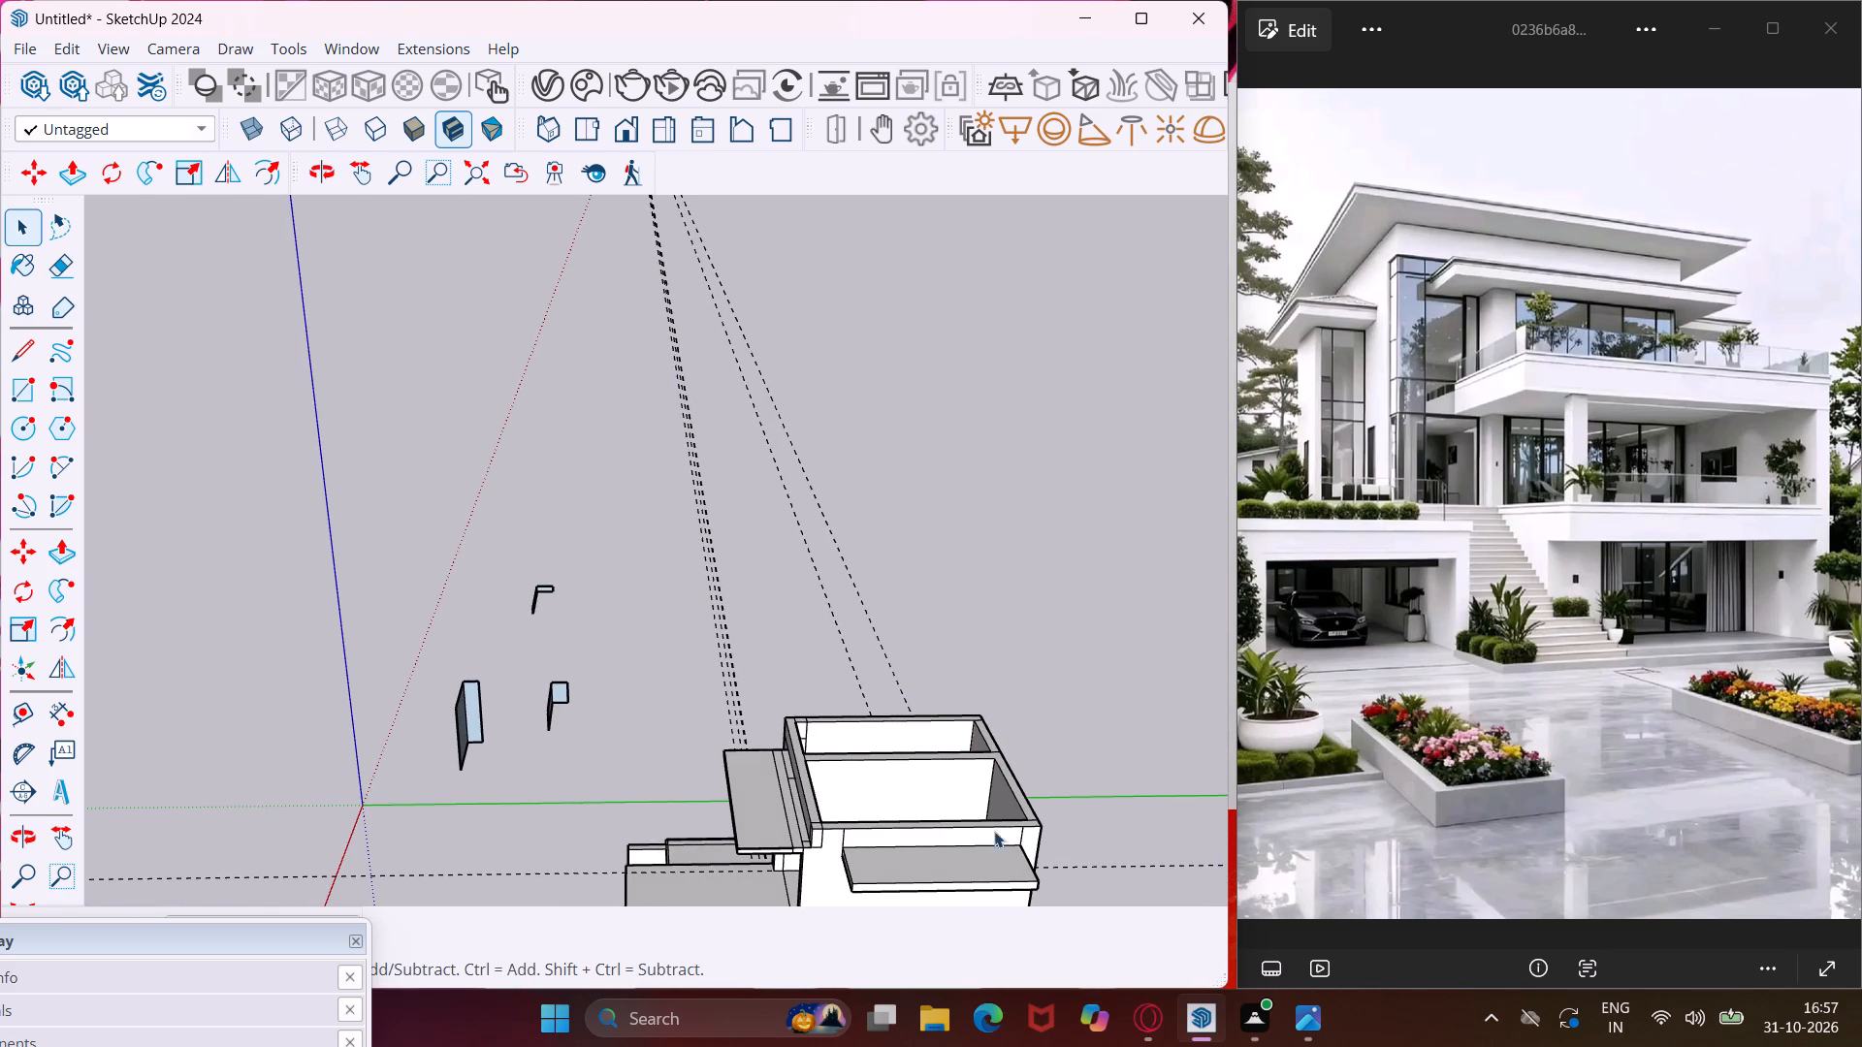
click(71, 406)
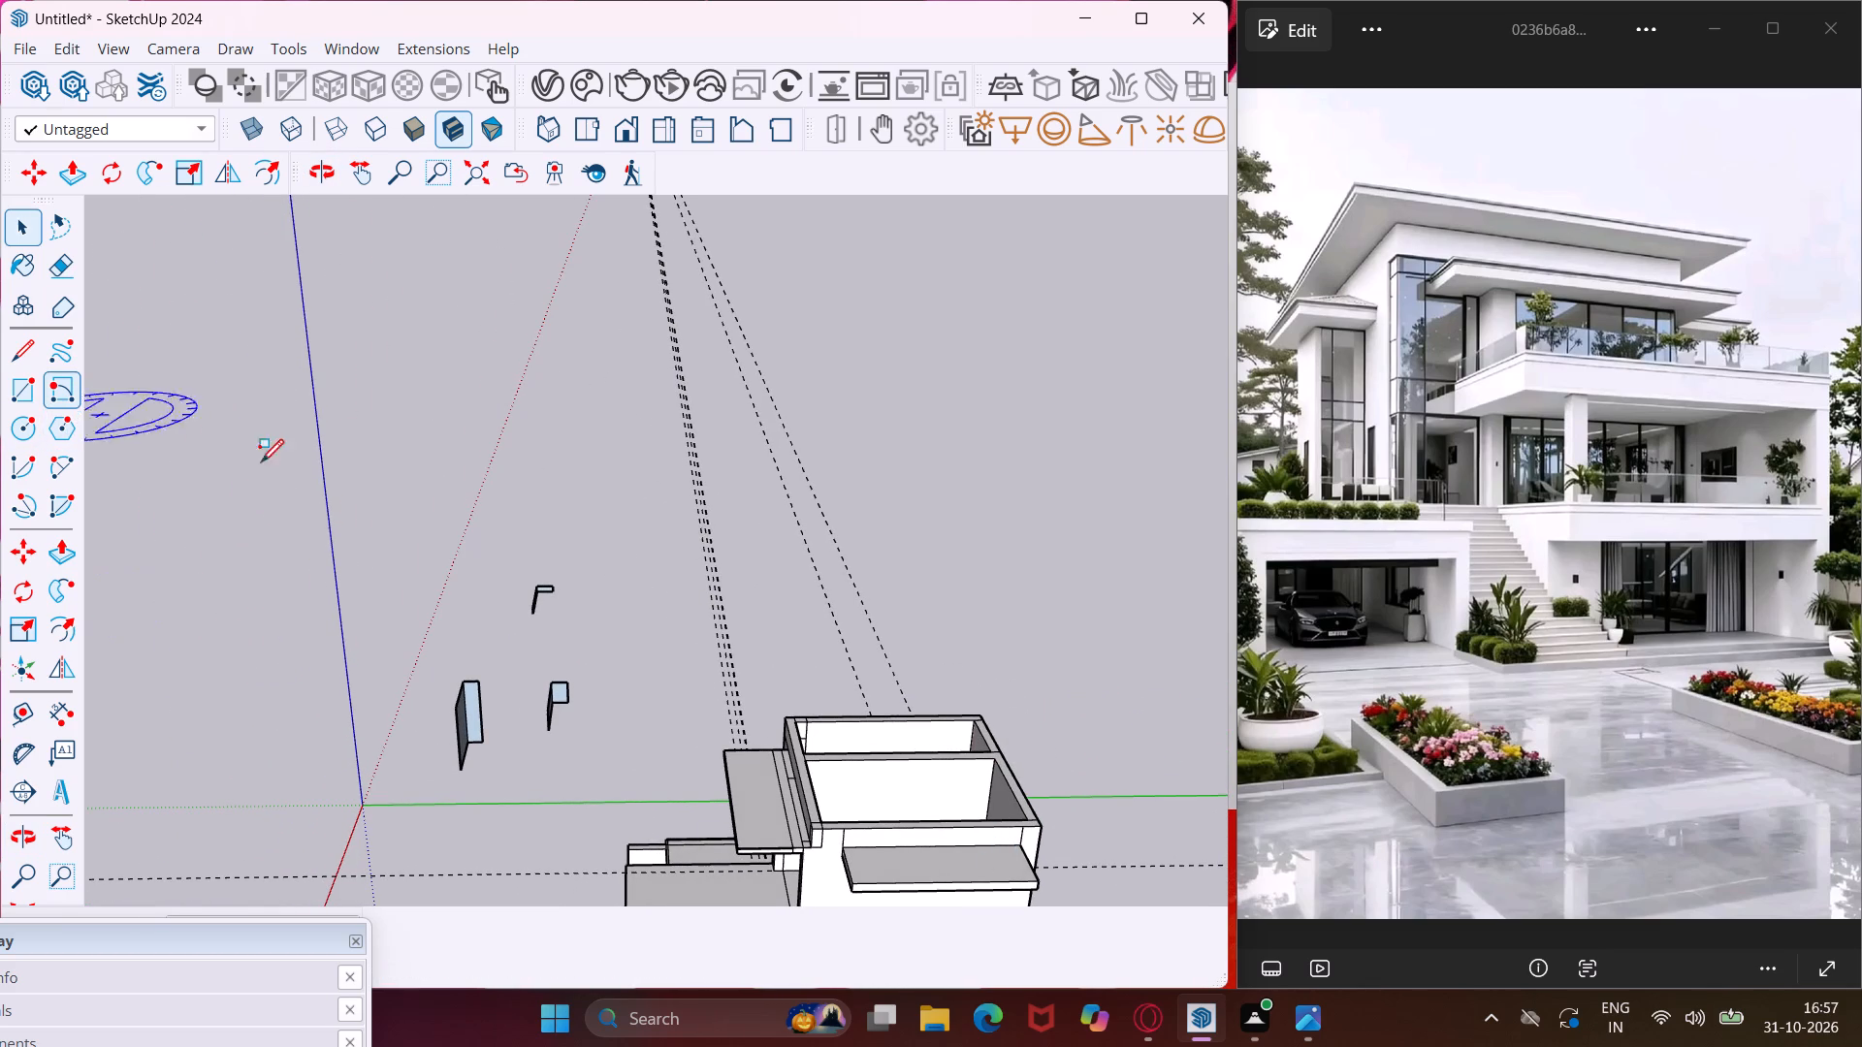
scroll(984, 723, up, 12)
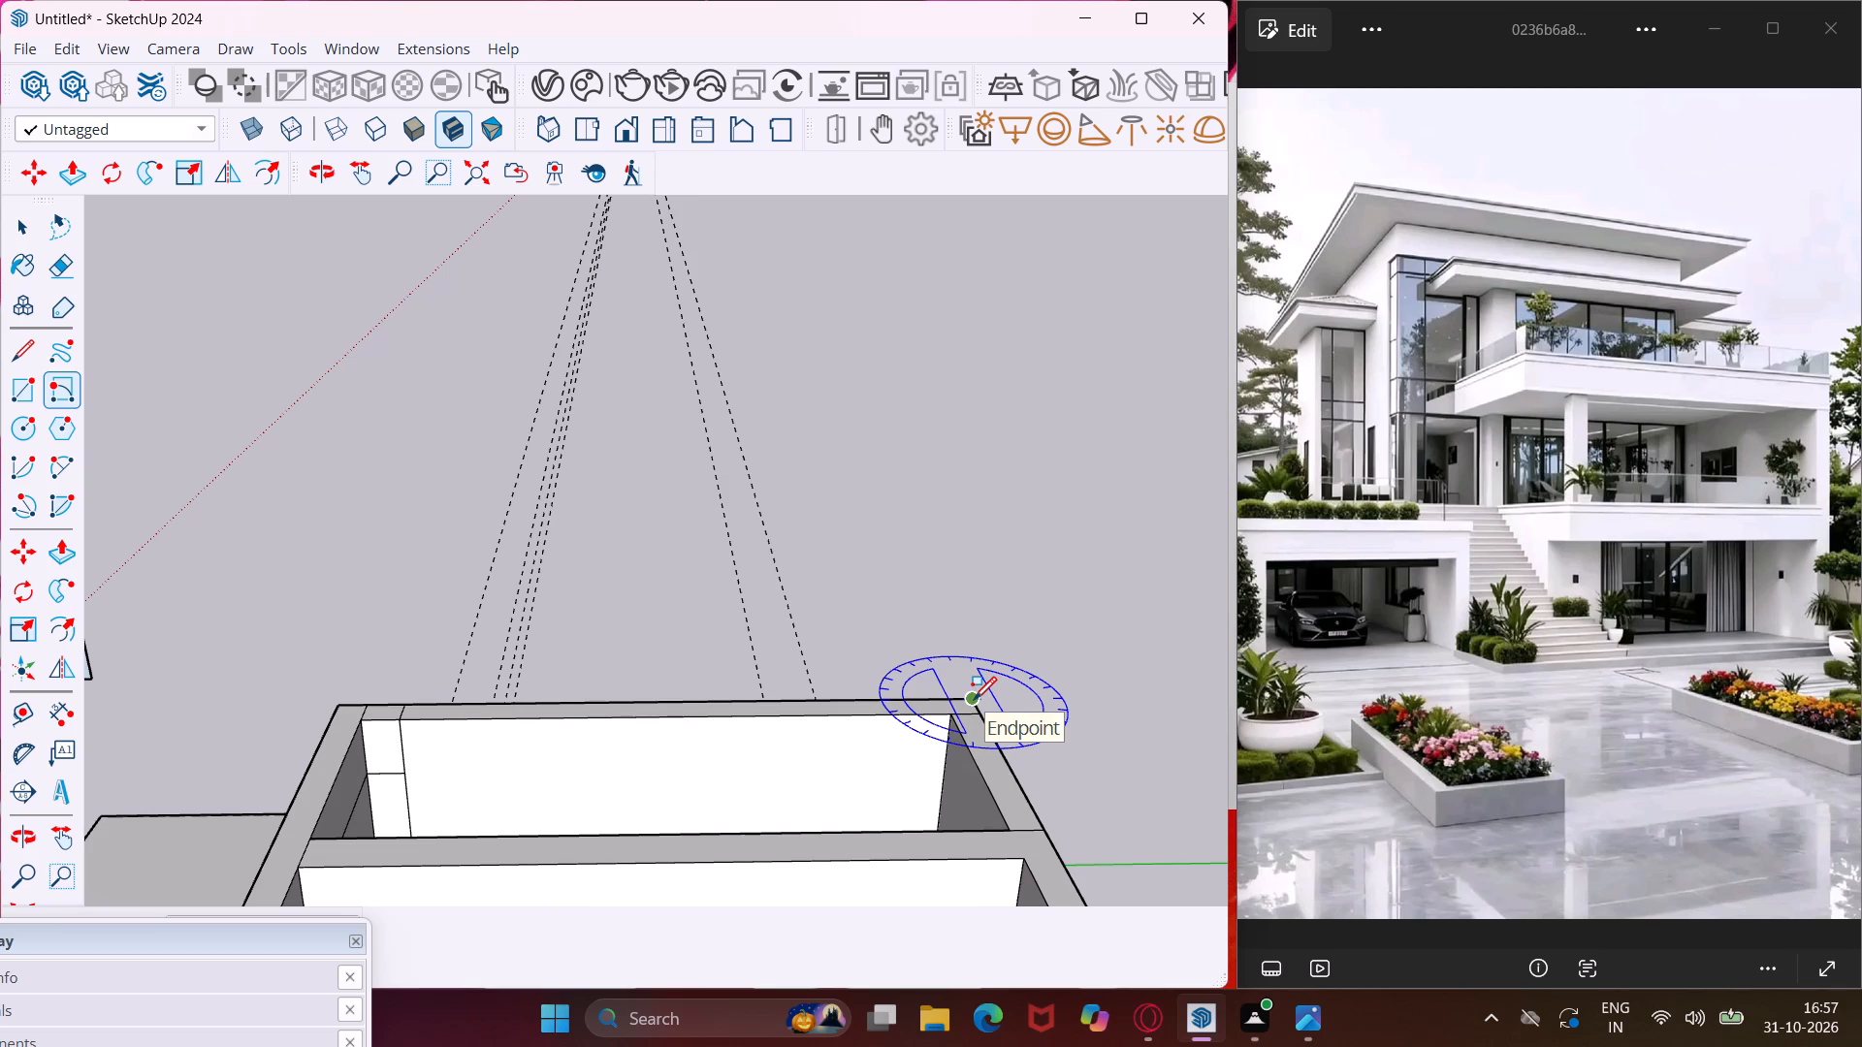
click(973, 699)
scroll(977, 718, down, 11)
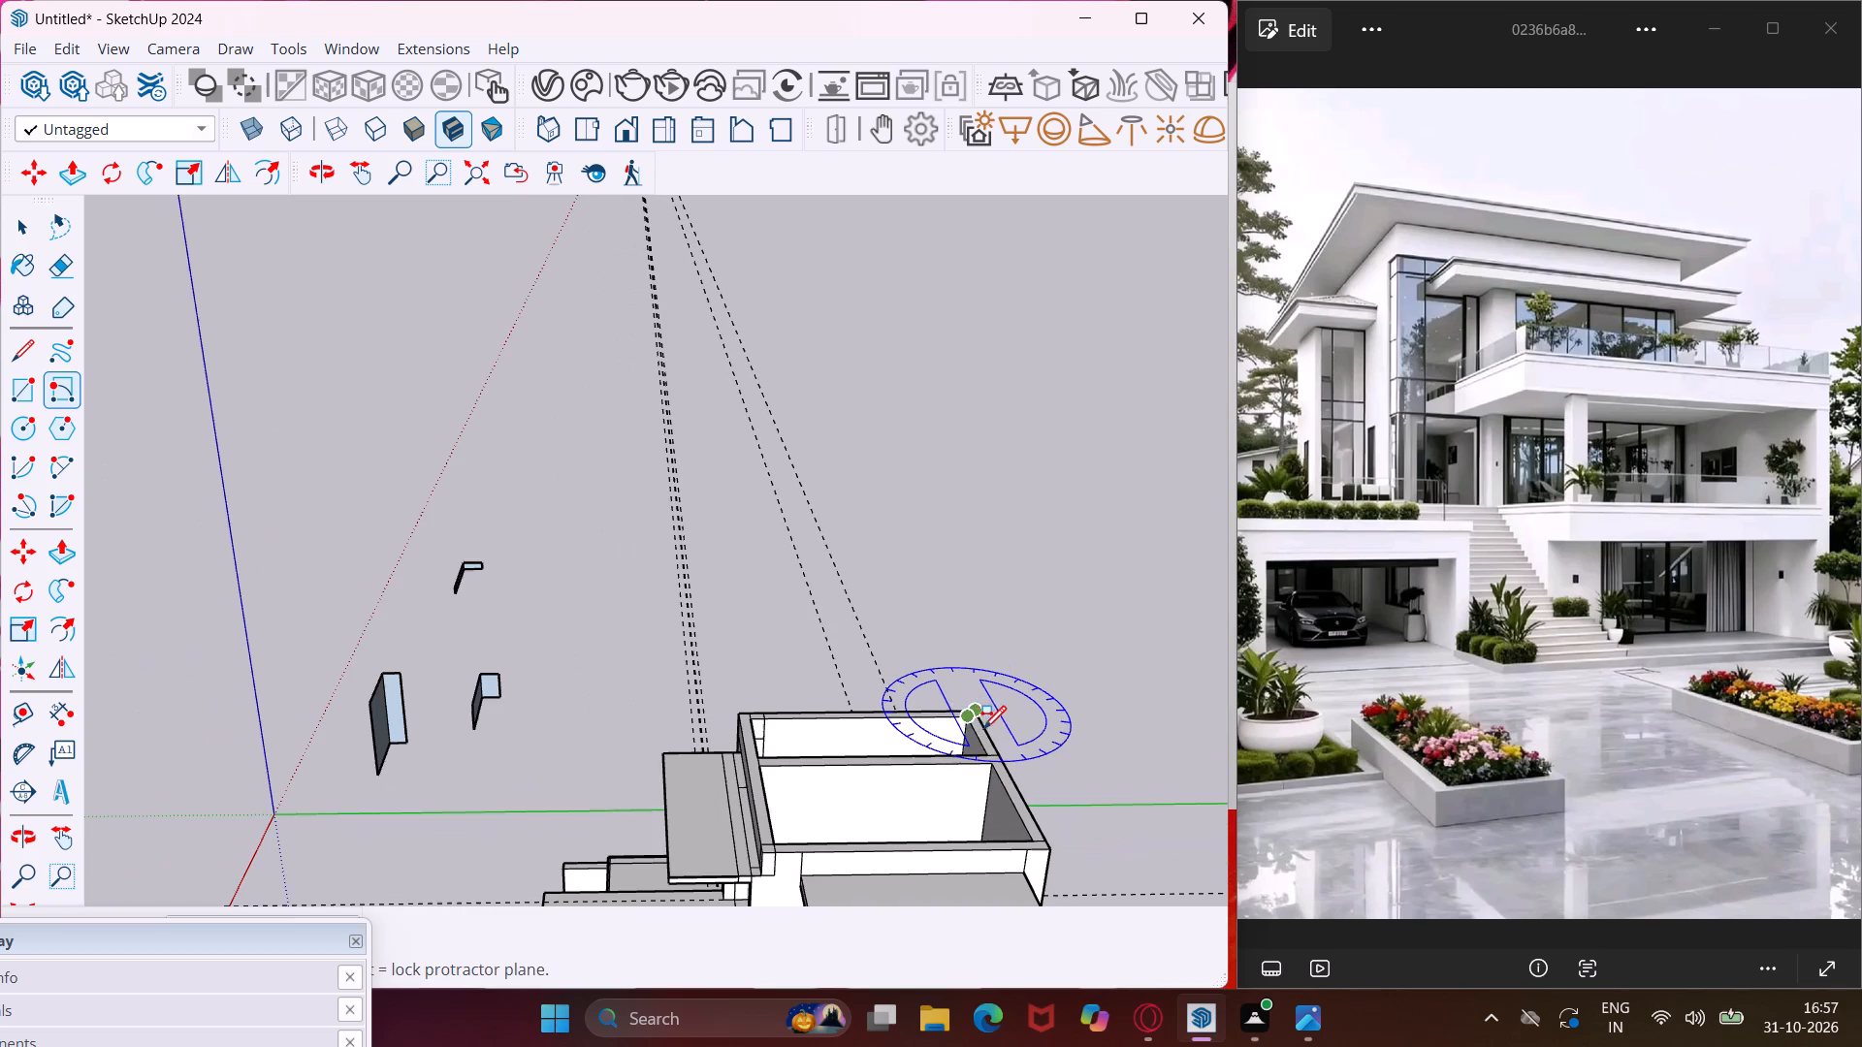
scroll(1049, 853, up, 4)
middle_drag(1050, 852, 1050, 848)
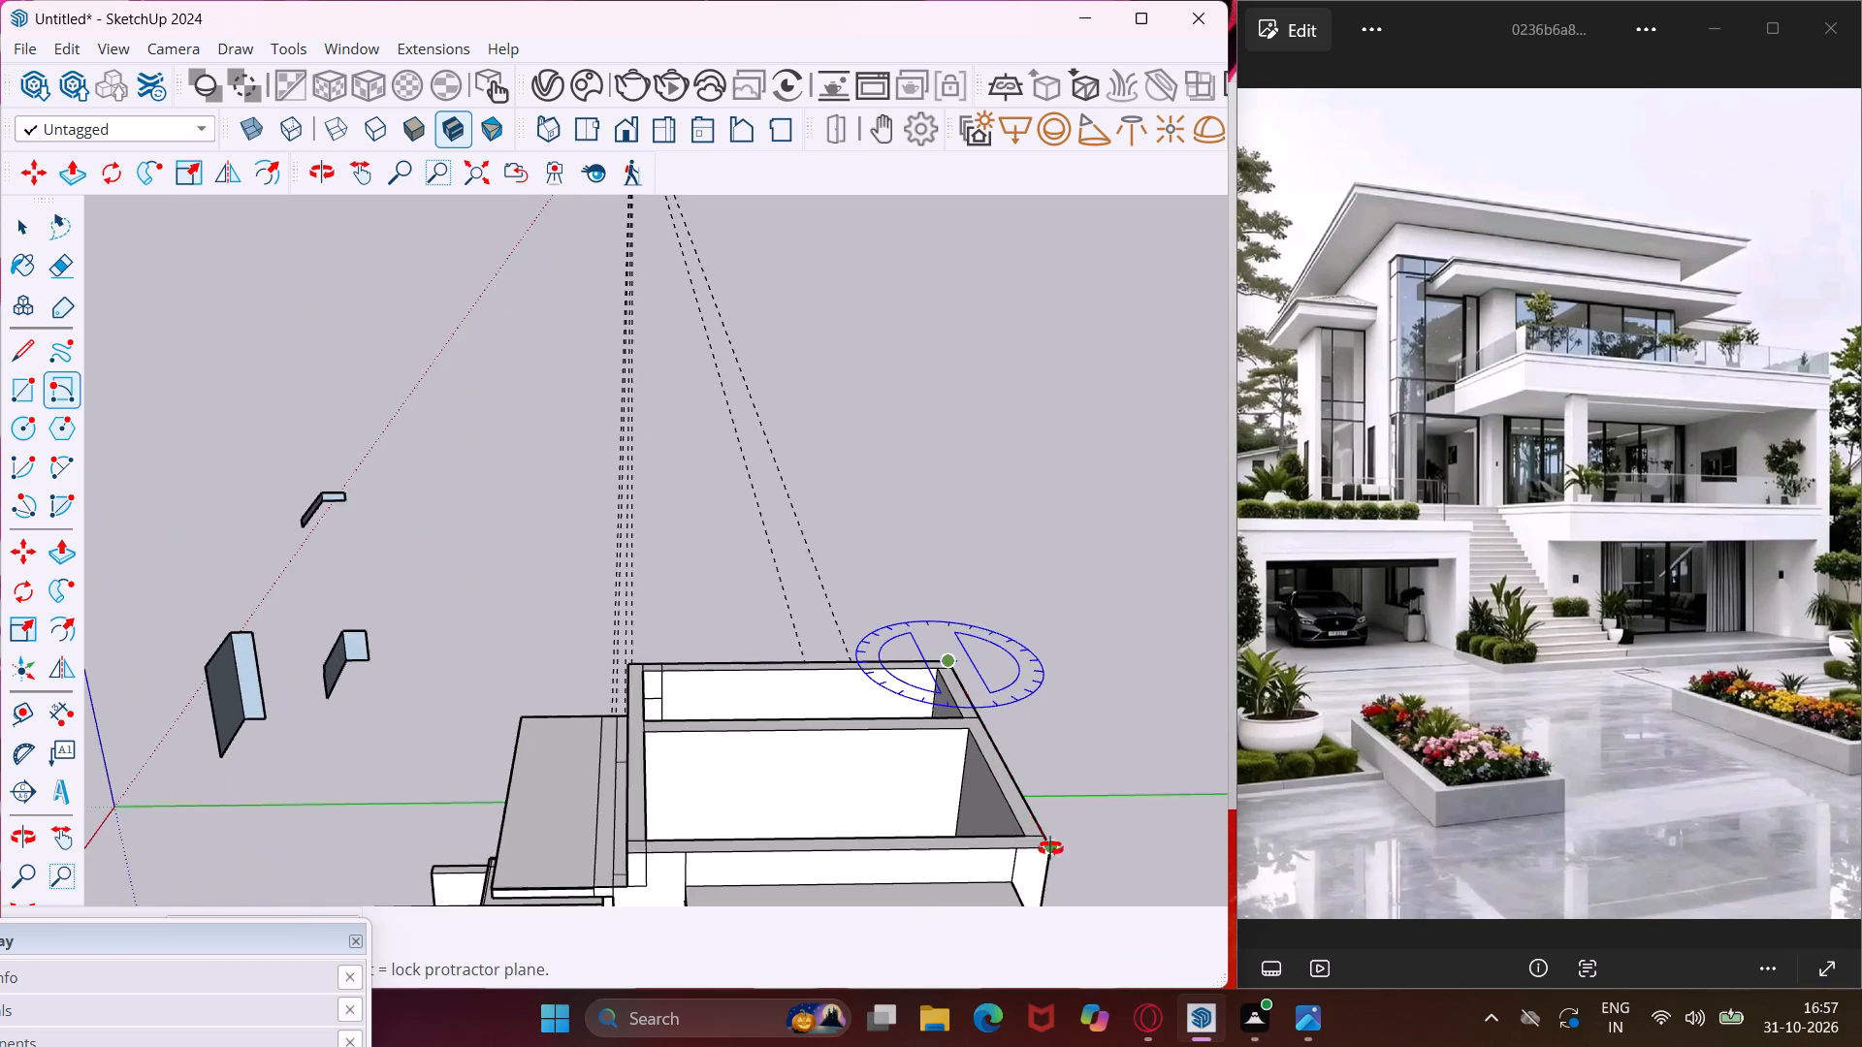
middle_drag(1050, 848, 1022, 798)
scroll(1022, 828, up, 4)
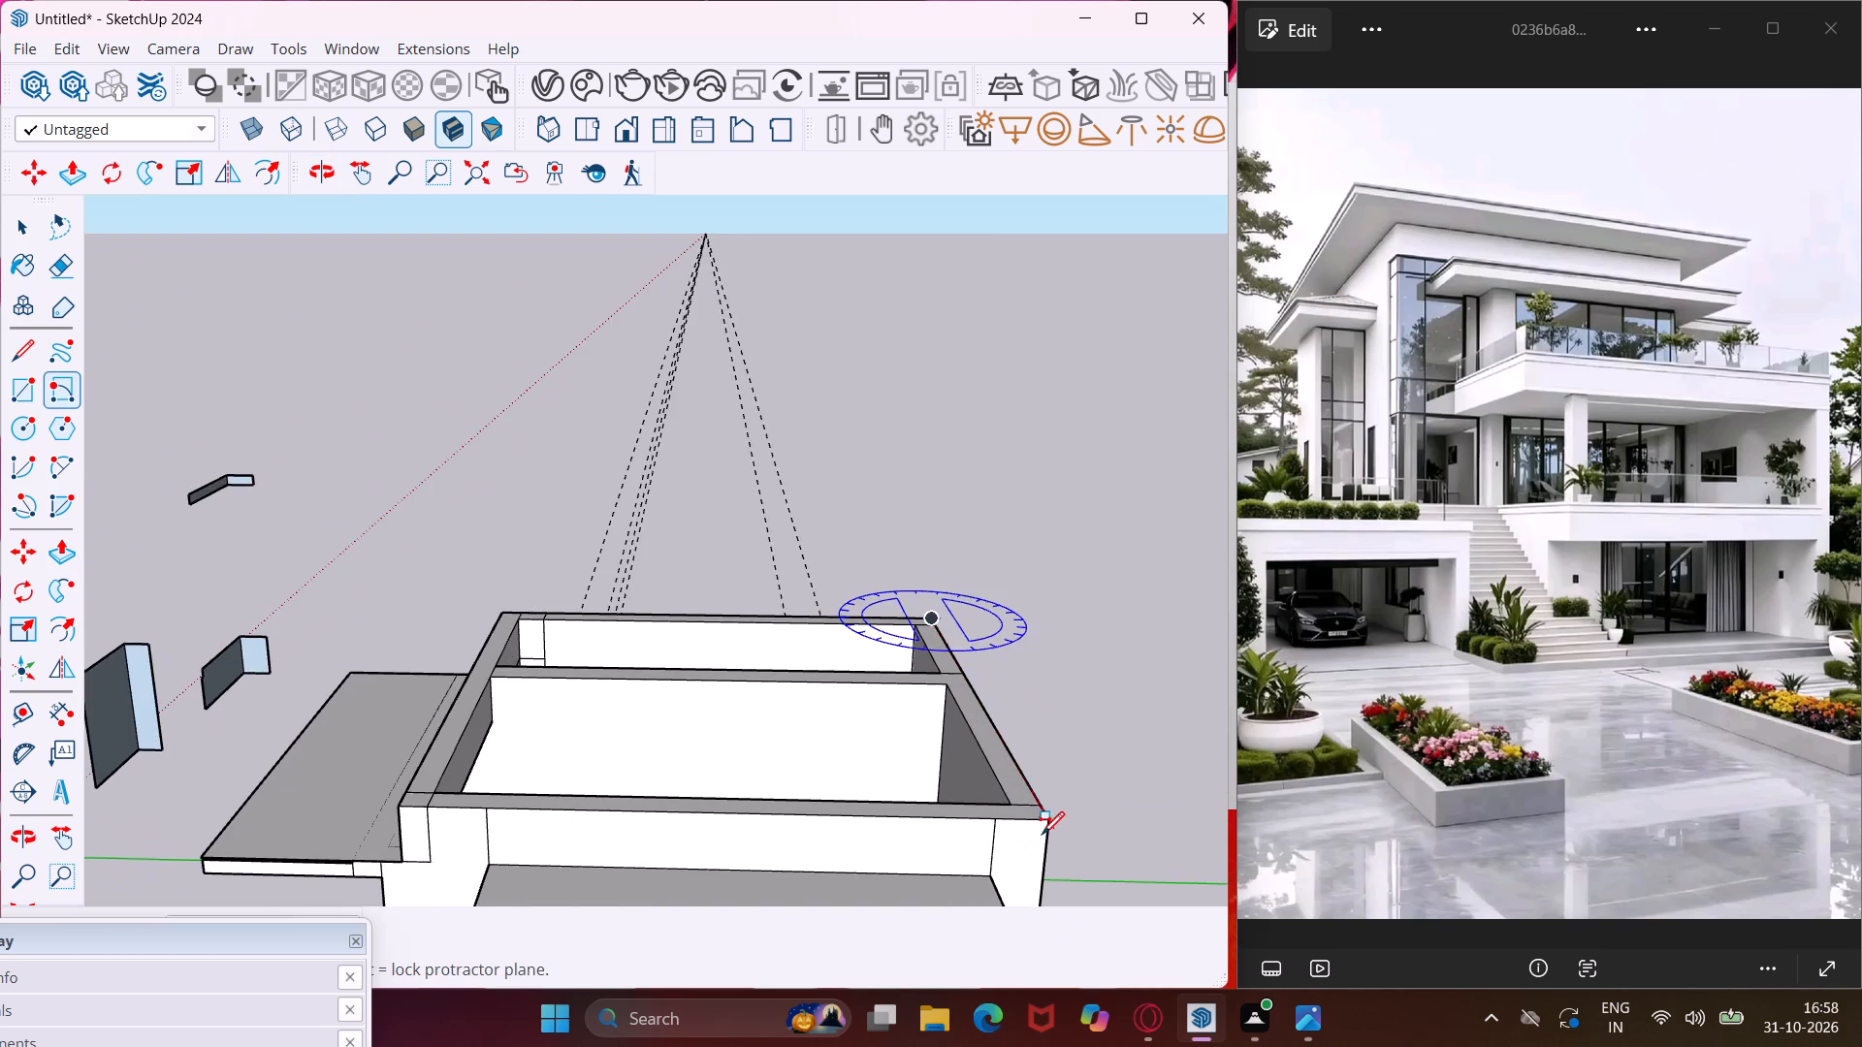
scroll(1041, 832, up, 4)
click(1055, 816)
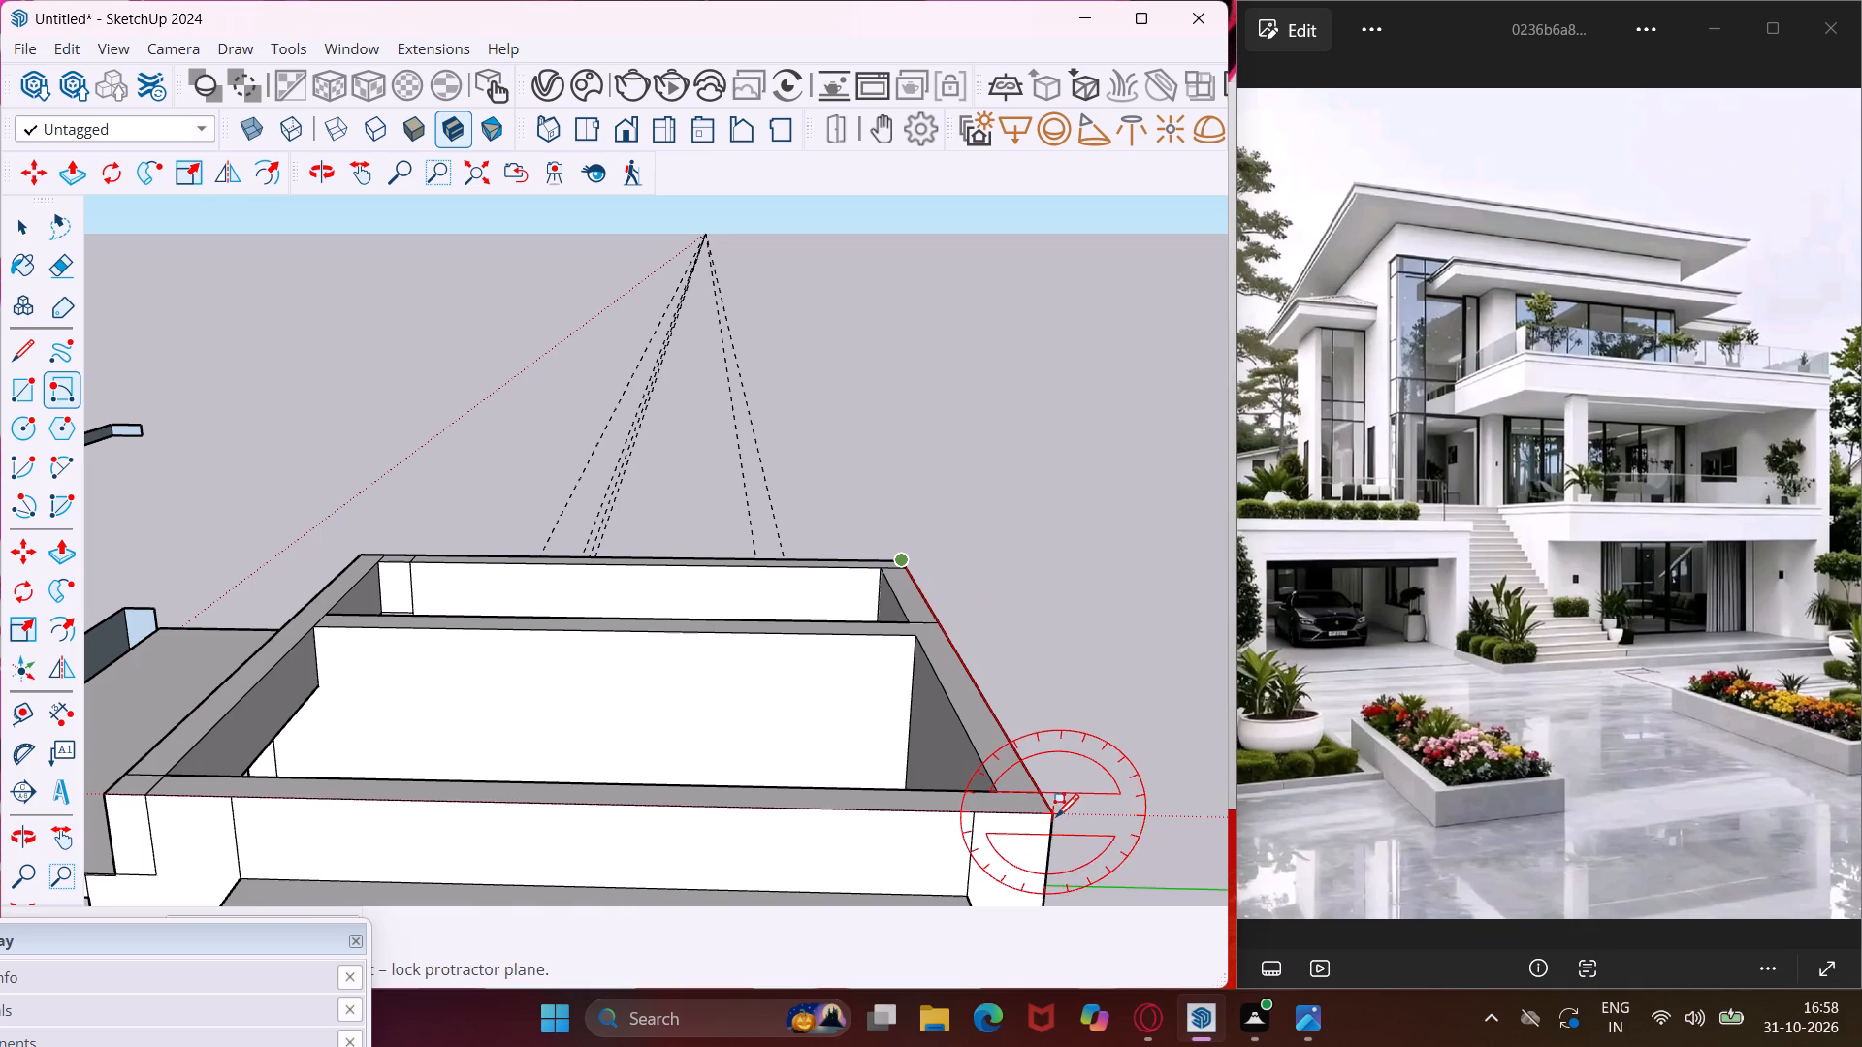
middle_drag(1055, 816, 1041, 774)
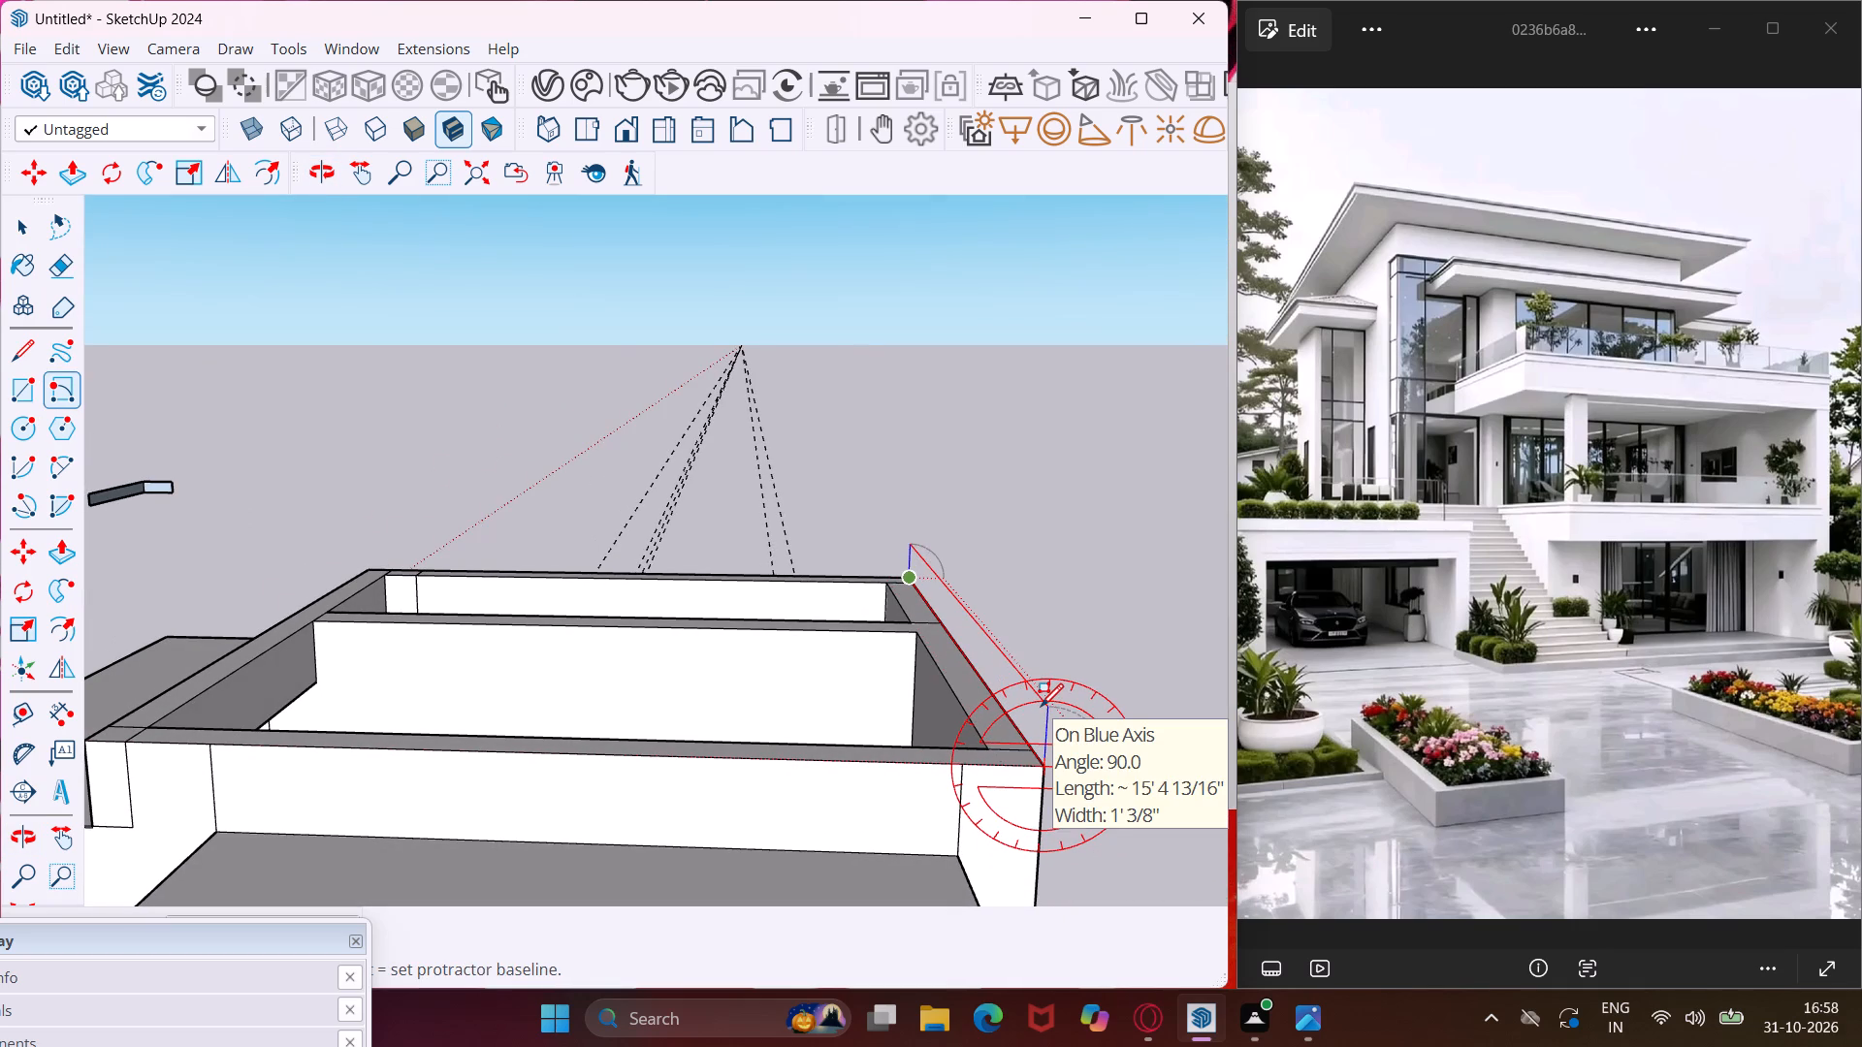
text(6")
key(Return)
key(Escape)
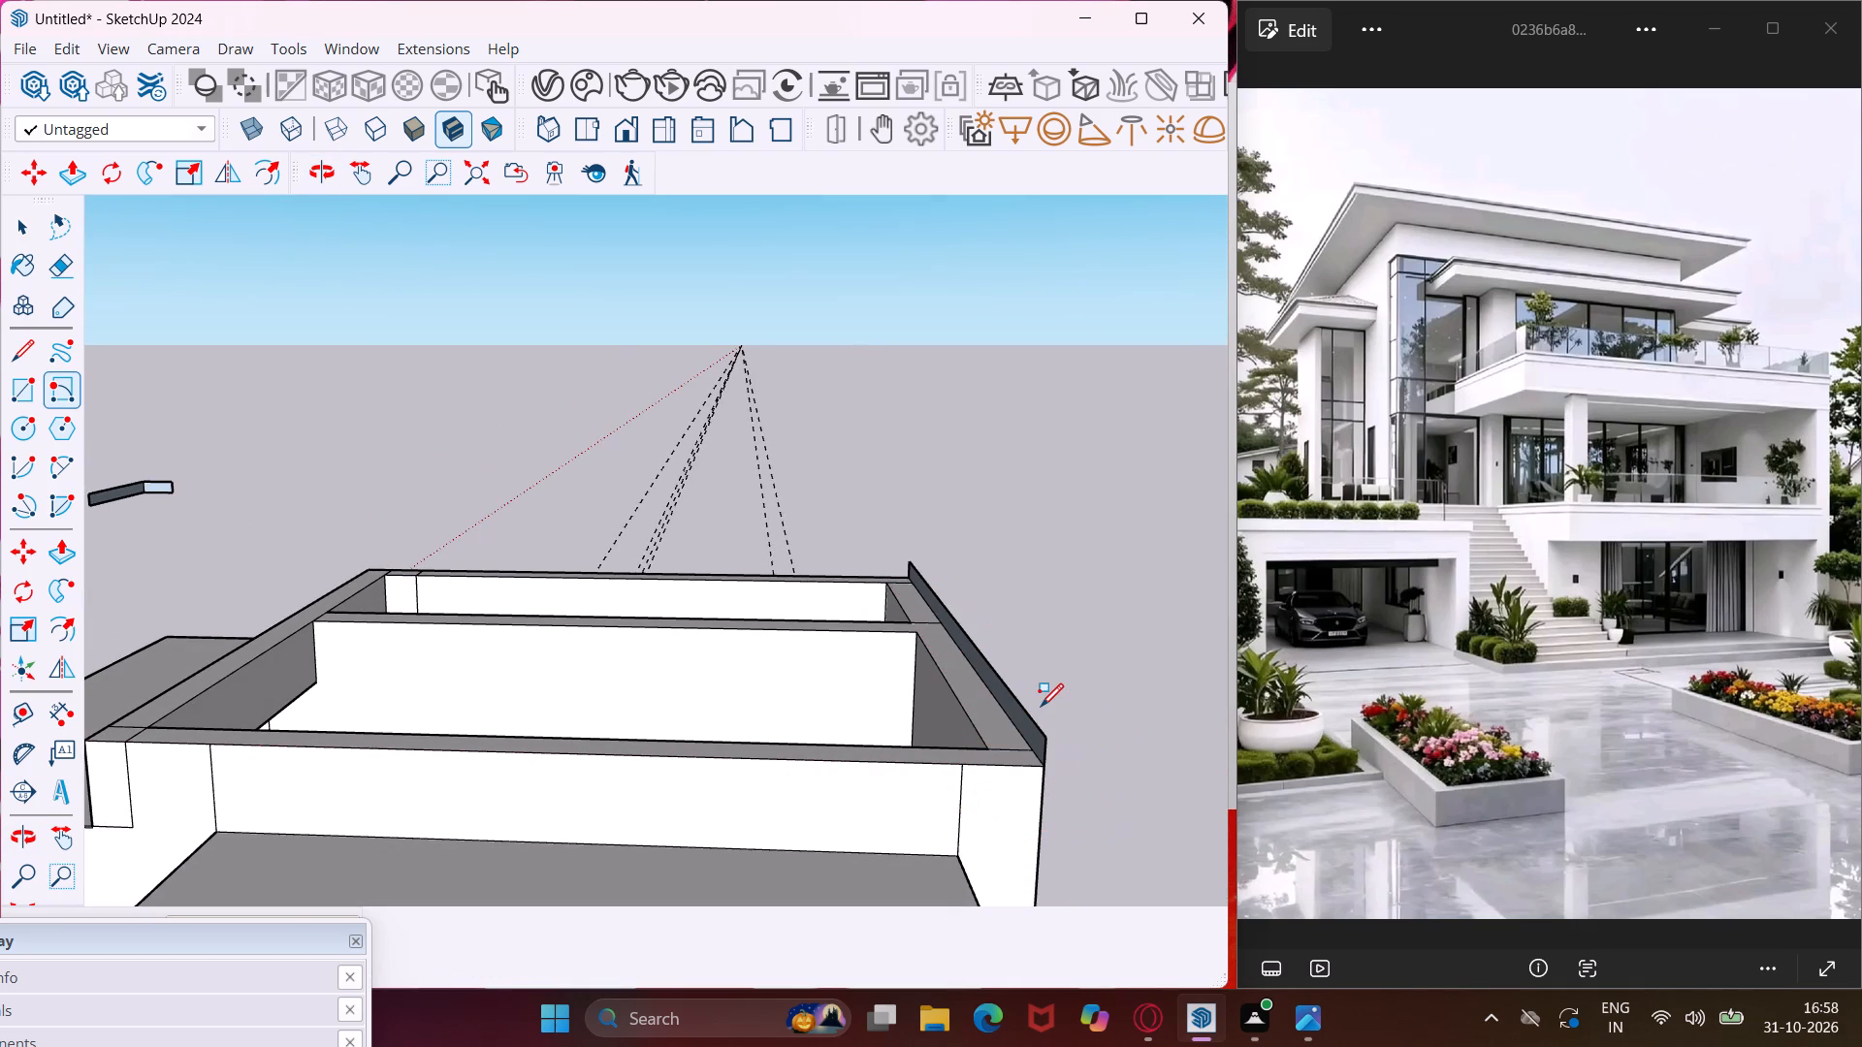
Extrude the 6" high rectangle across the open top floor to the raised front wall's outer face, forming a flat roof slab.
key(space)
scroll(1017, 767, up, 9)
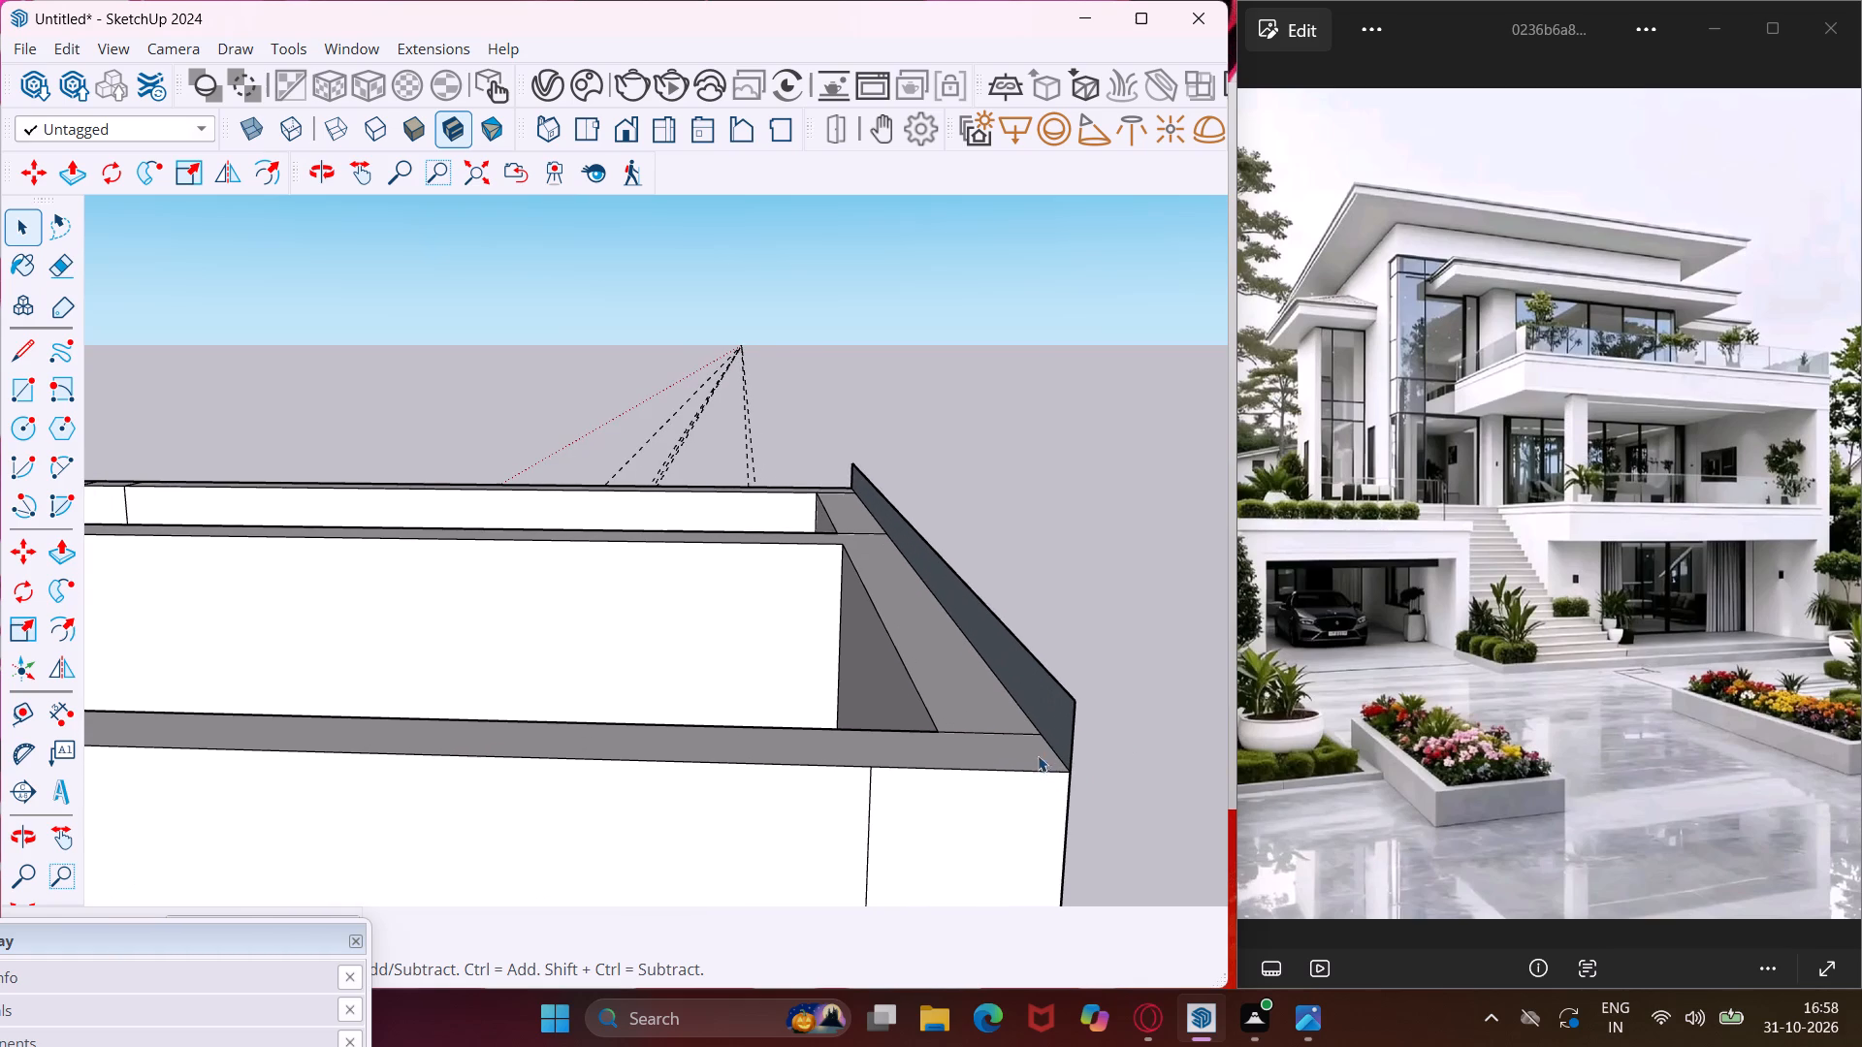
click(1061, 731)
key(p)
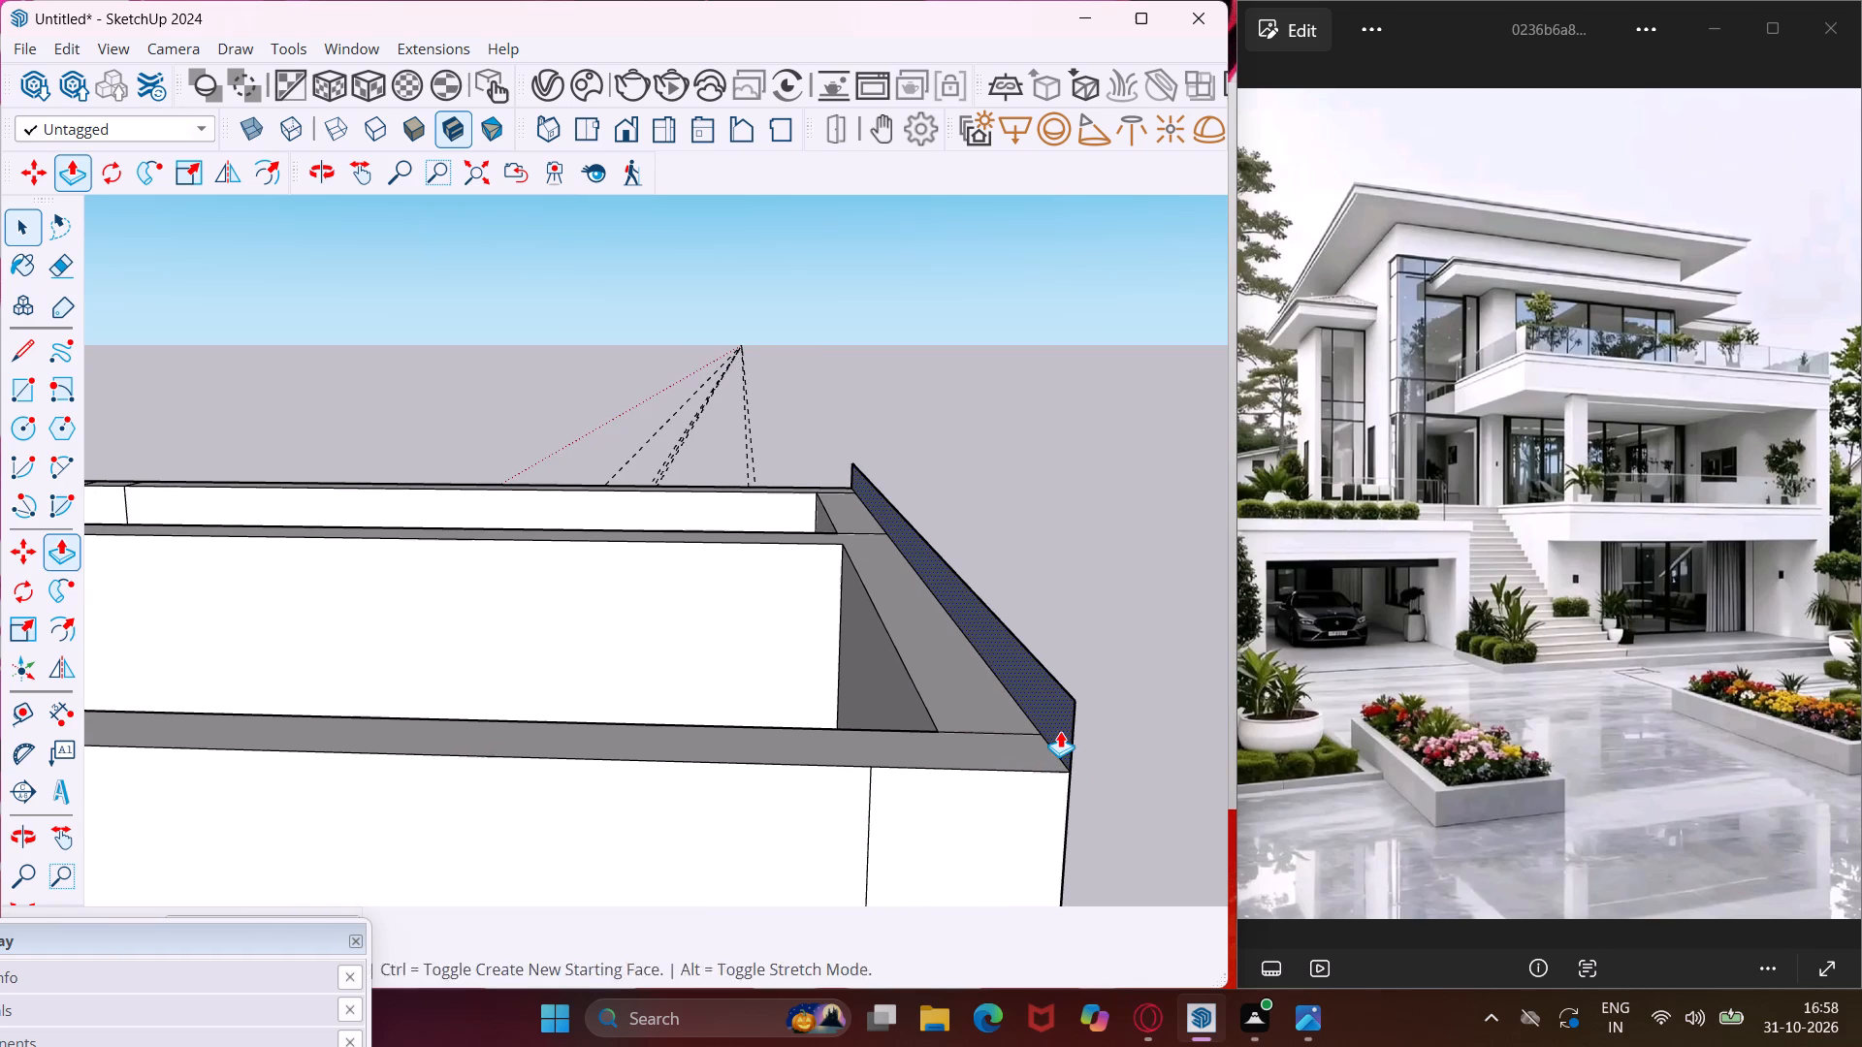
click(1060, 731)
scroll(1040, 732, down, 7)
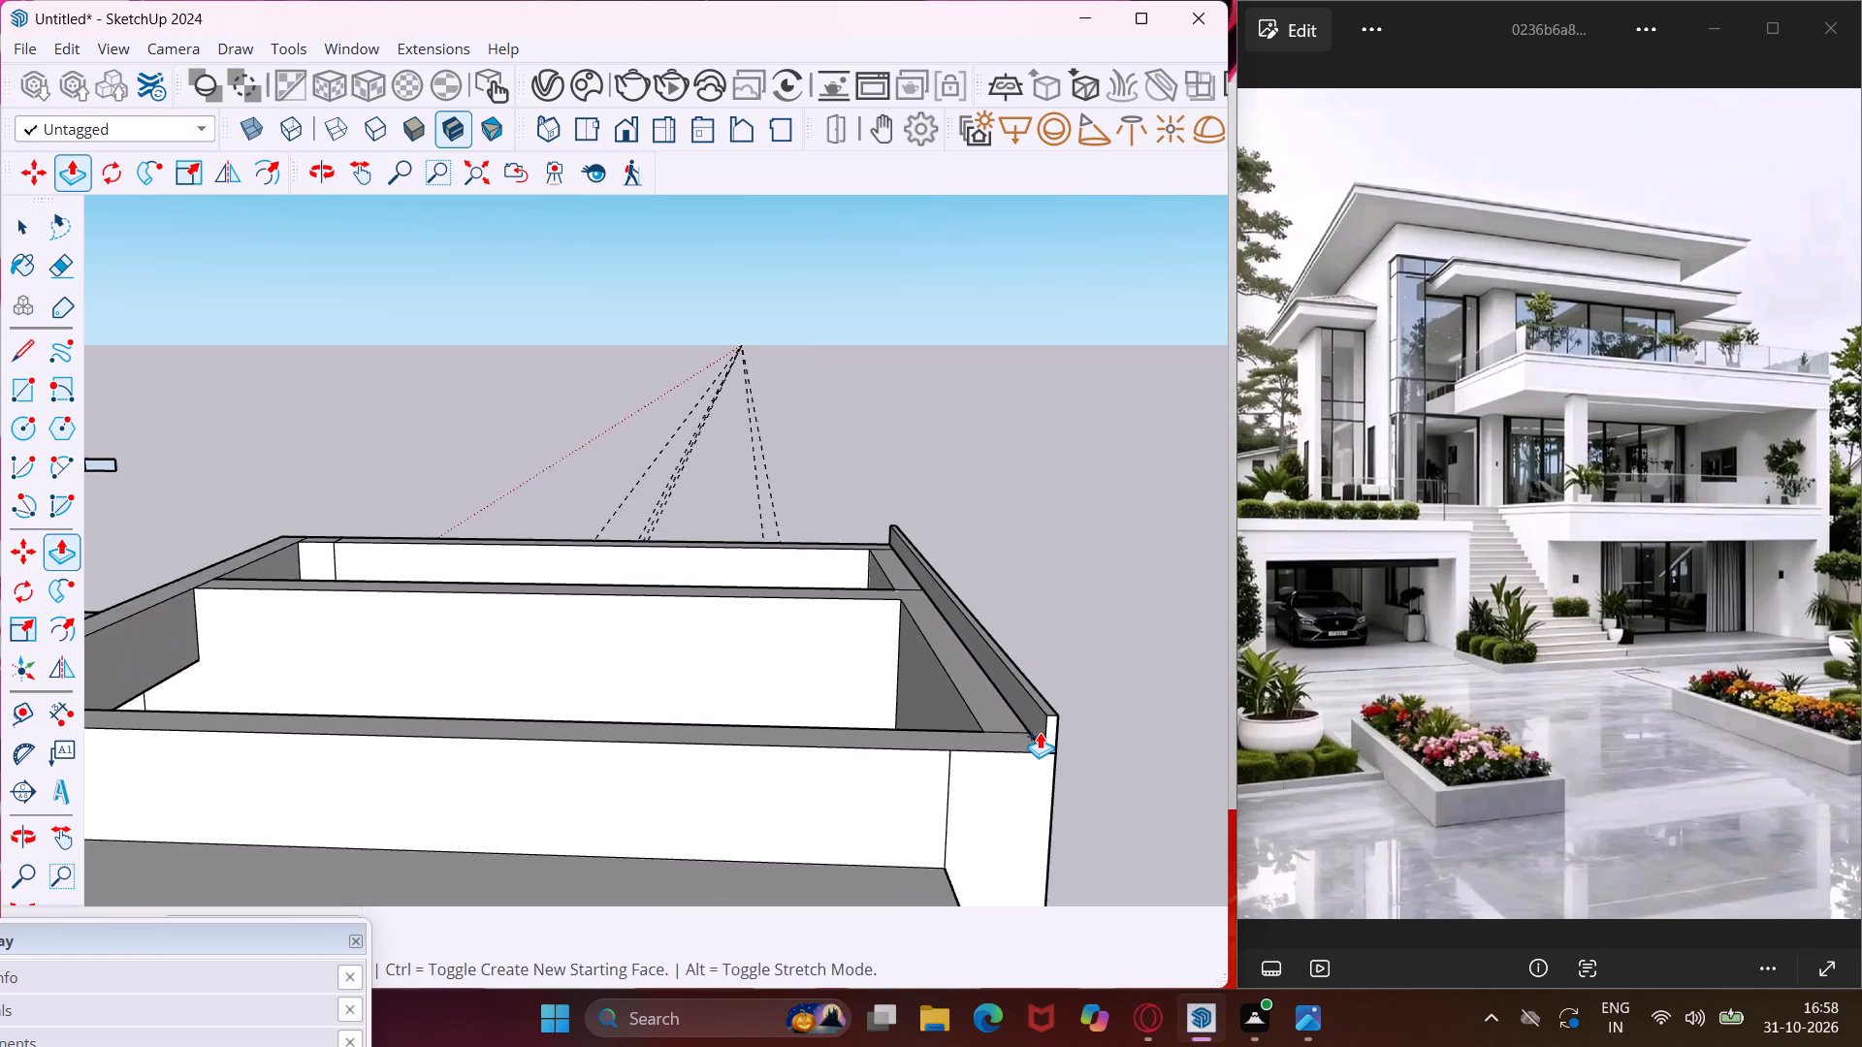
scroll(1040, 732, down, 11)
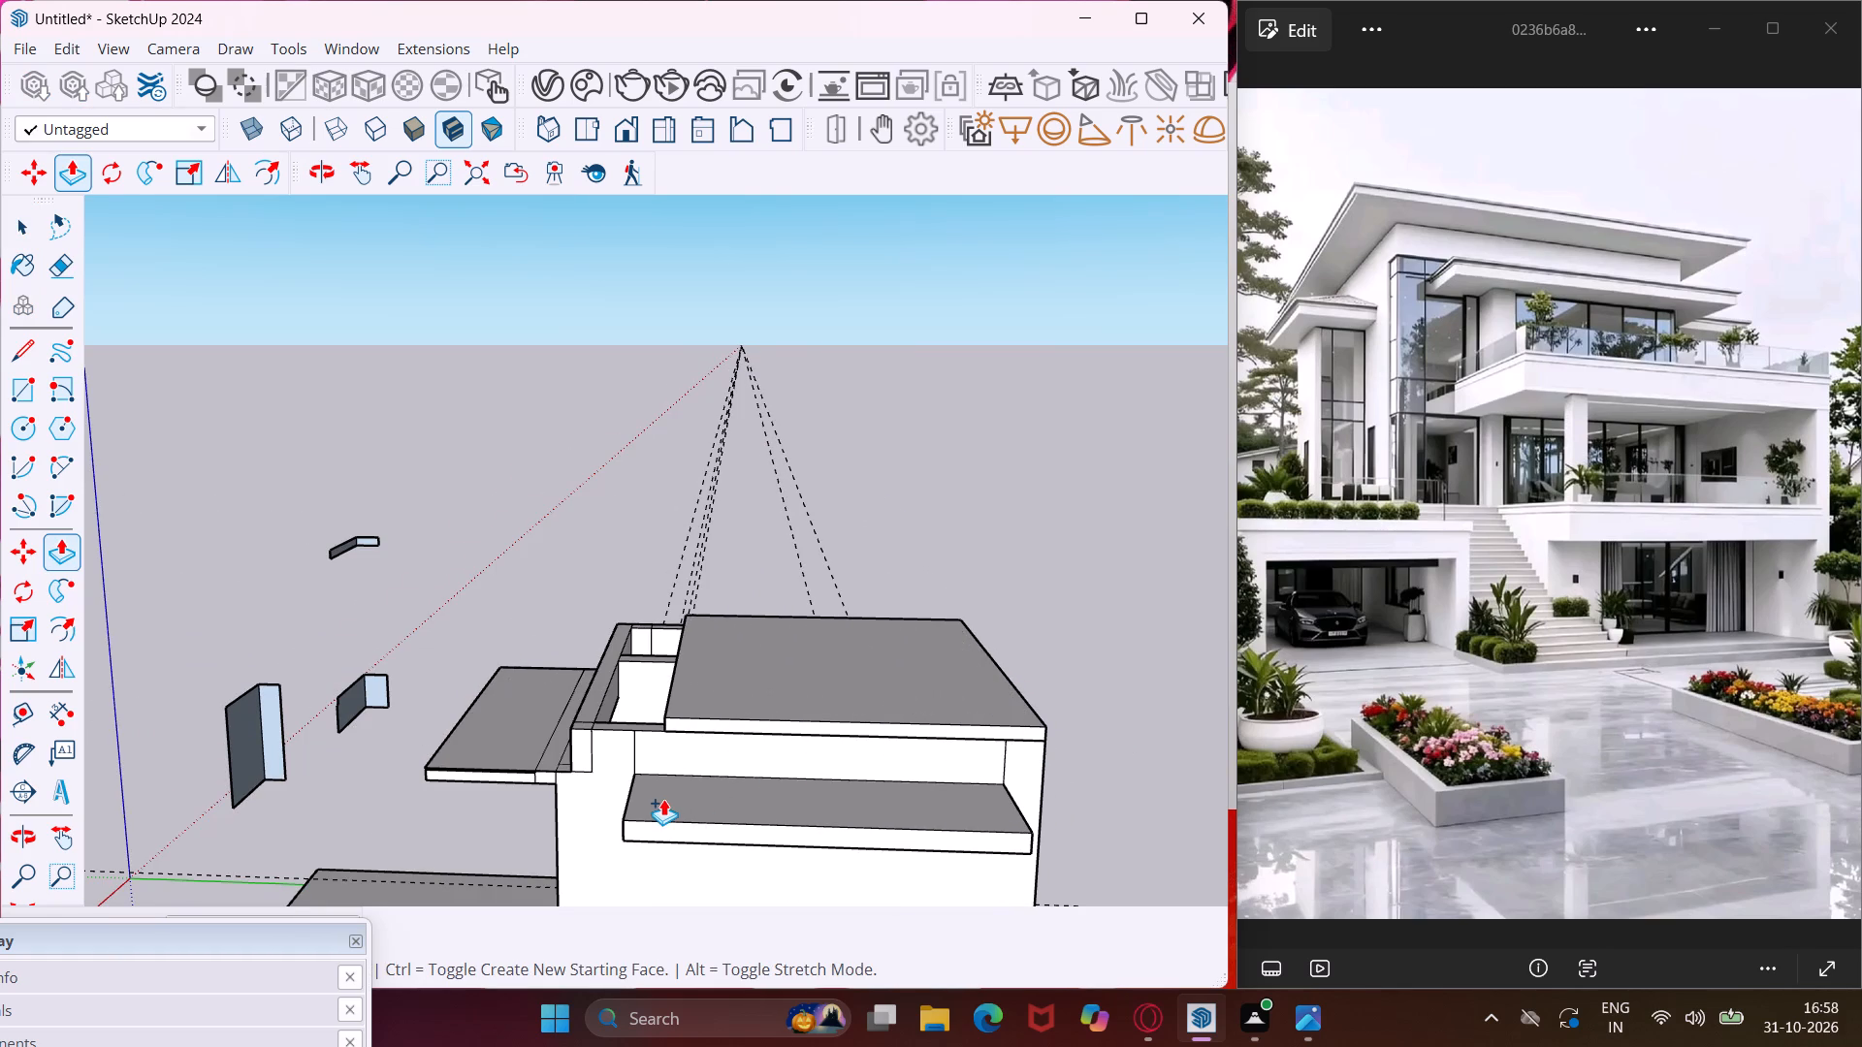
click(567, 755)
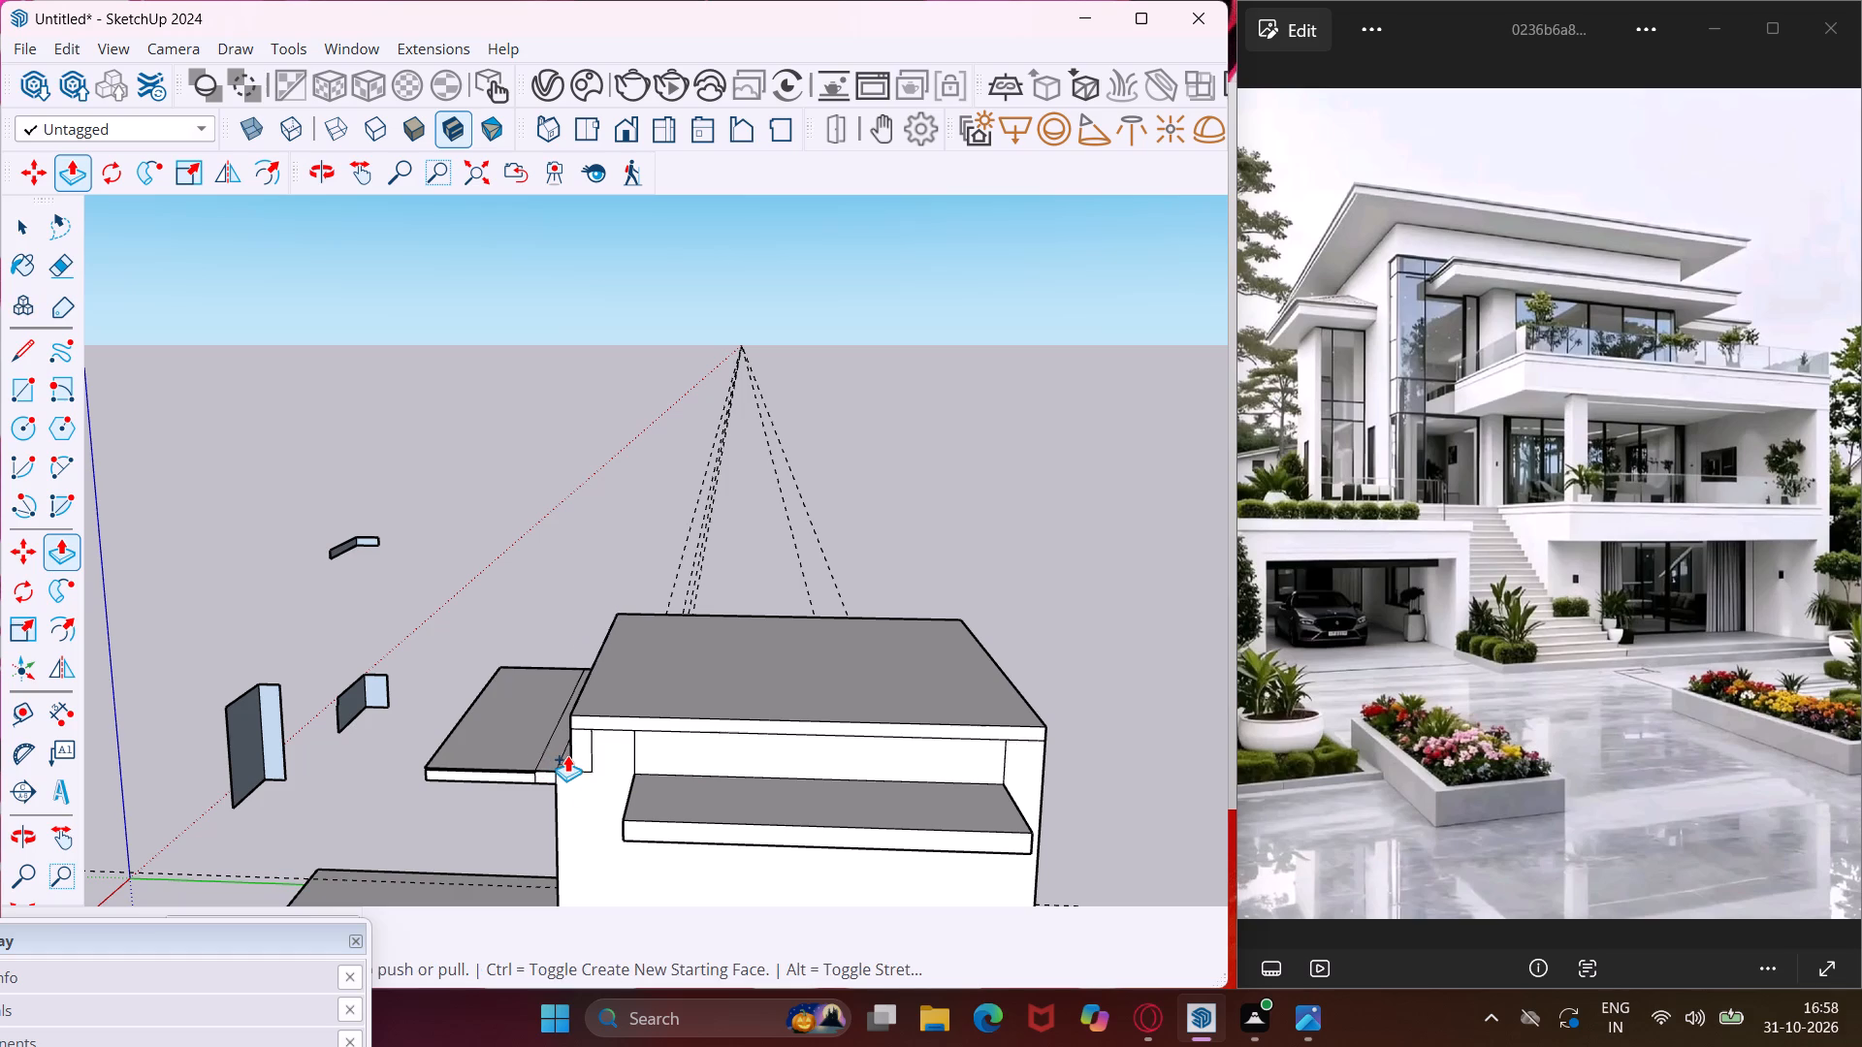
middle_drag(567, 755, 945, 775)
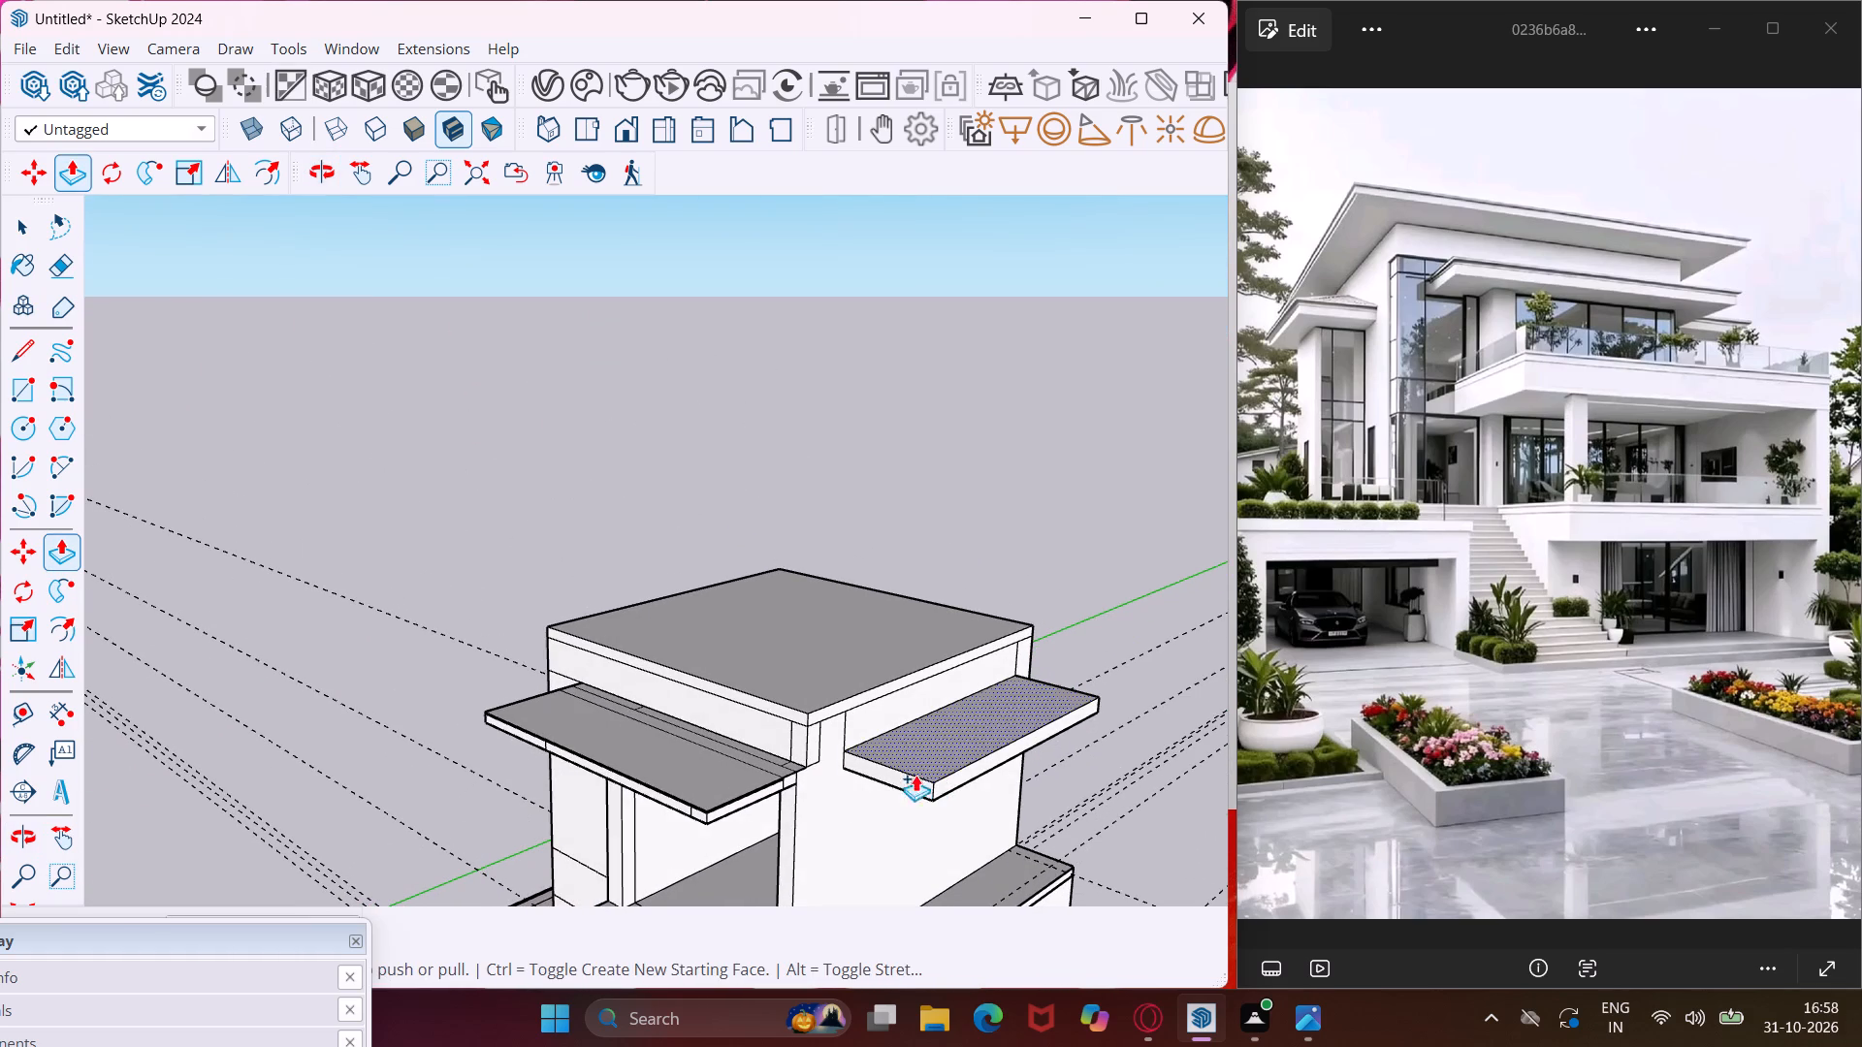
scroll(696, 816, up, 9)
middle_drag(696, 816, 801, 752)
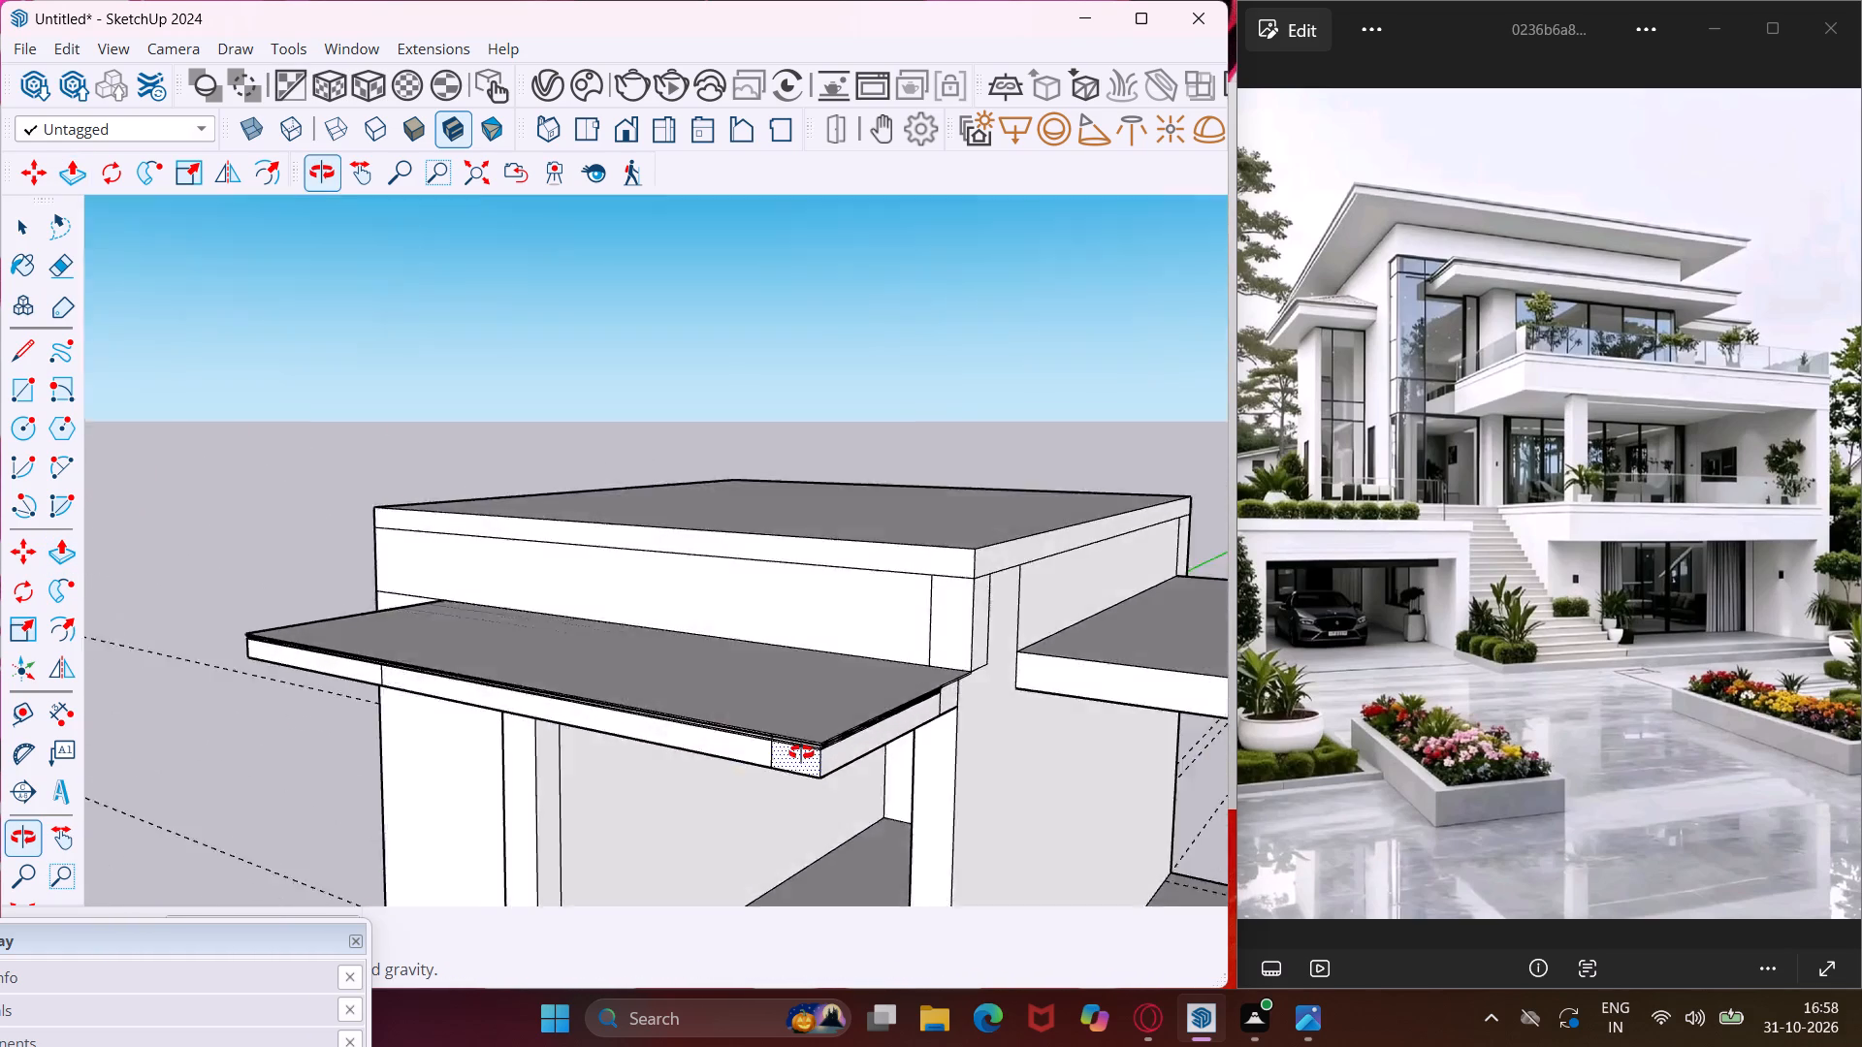
Push/Pull the roof slab's front edge face outward to form an overhang above the front canopy.
middle_drag(801, 752, 1398, 557)
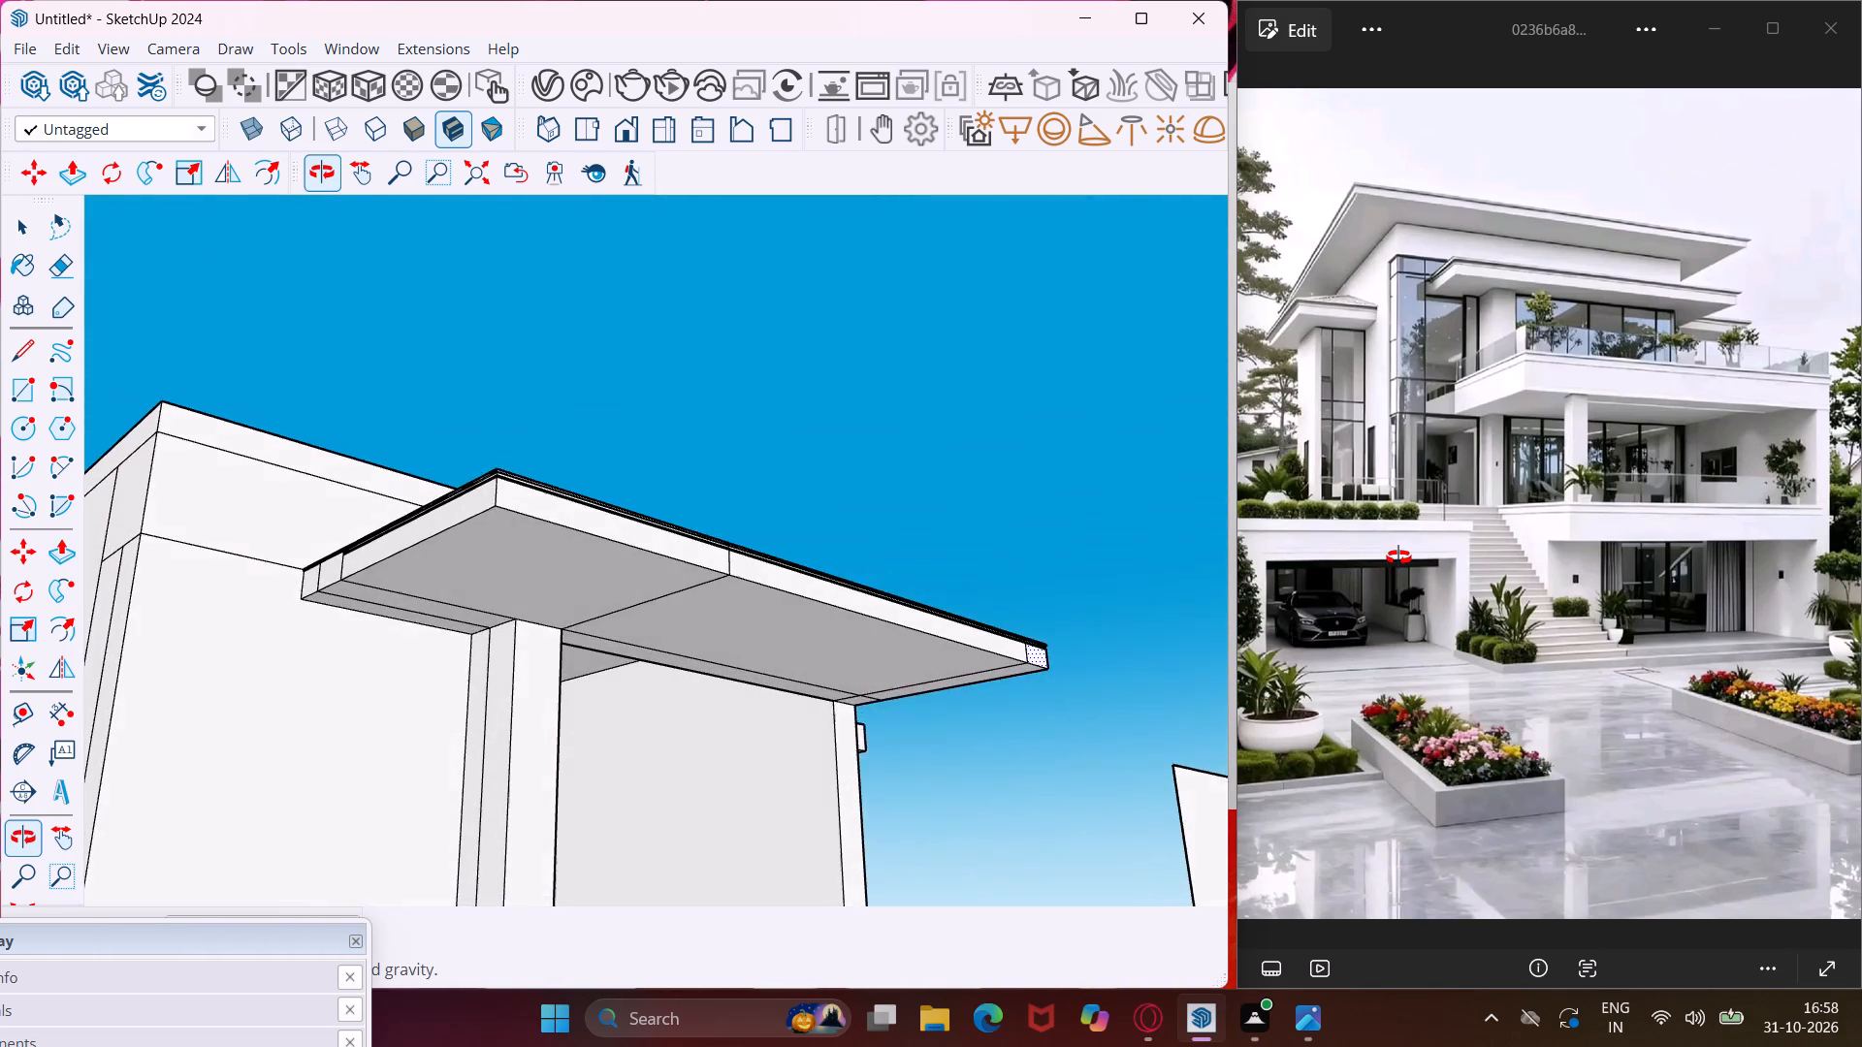
middle_drag(1398, 557, 1260, 746)
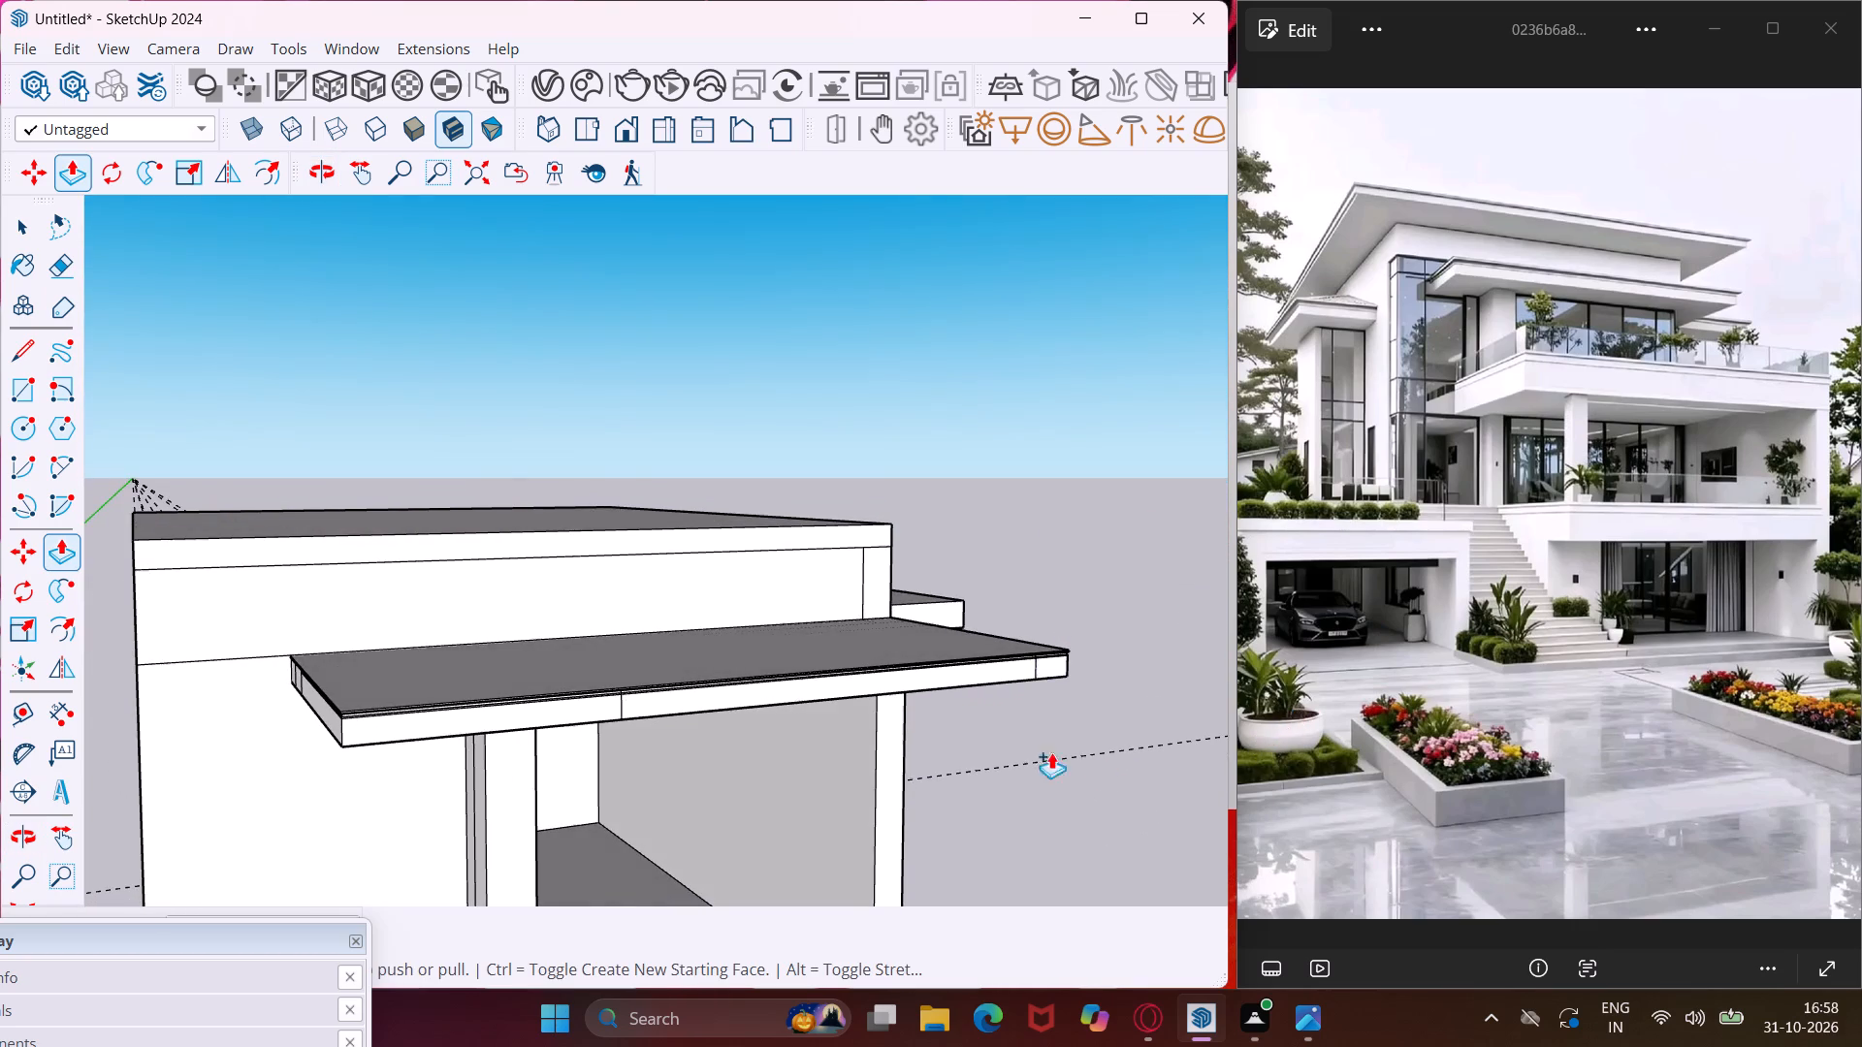
scroll(956, 730, down, 6)
scroll(639, 656, up, 9)
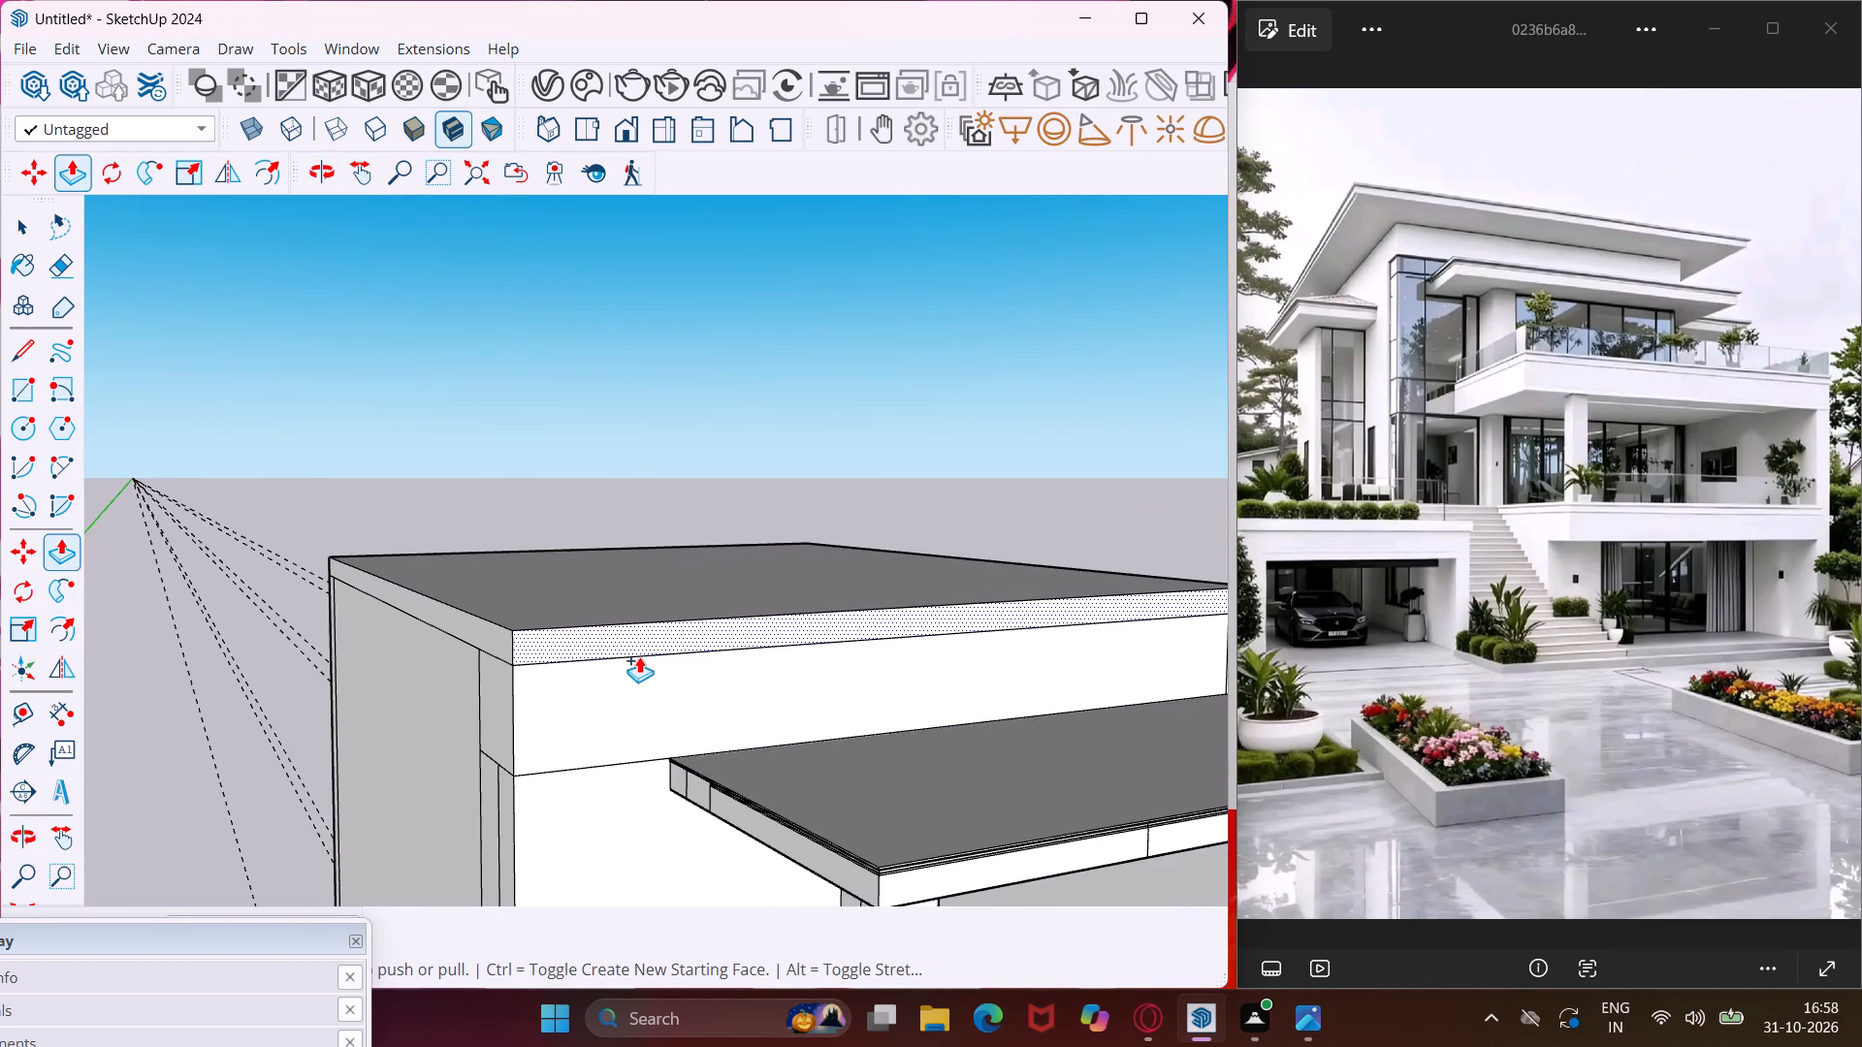
click(611, 641)
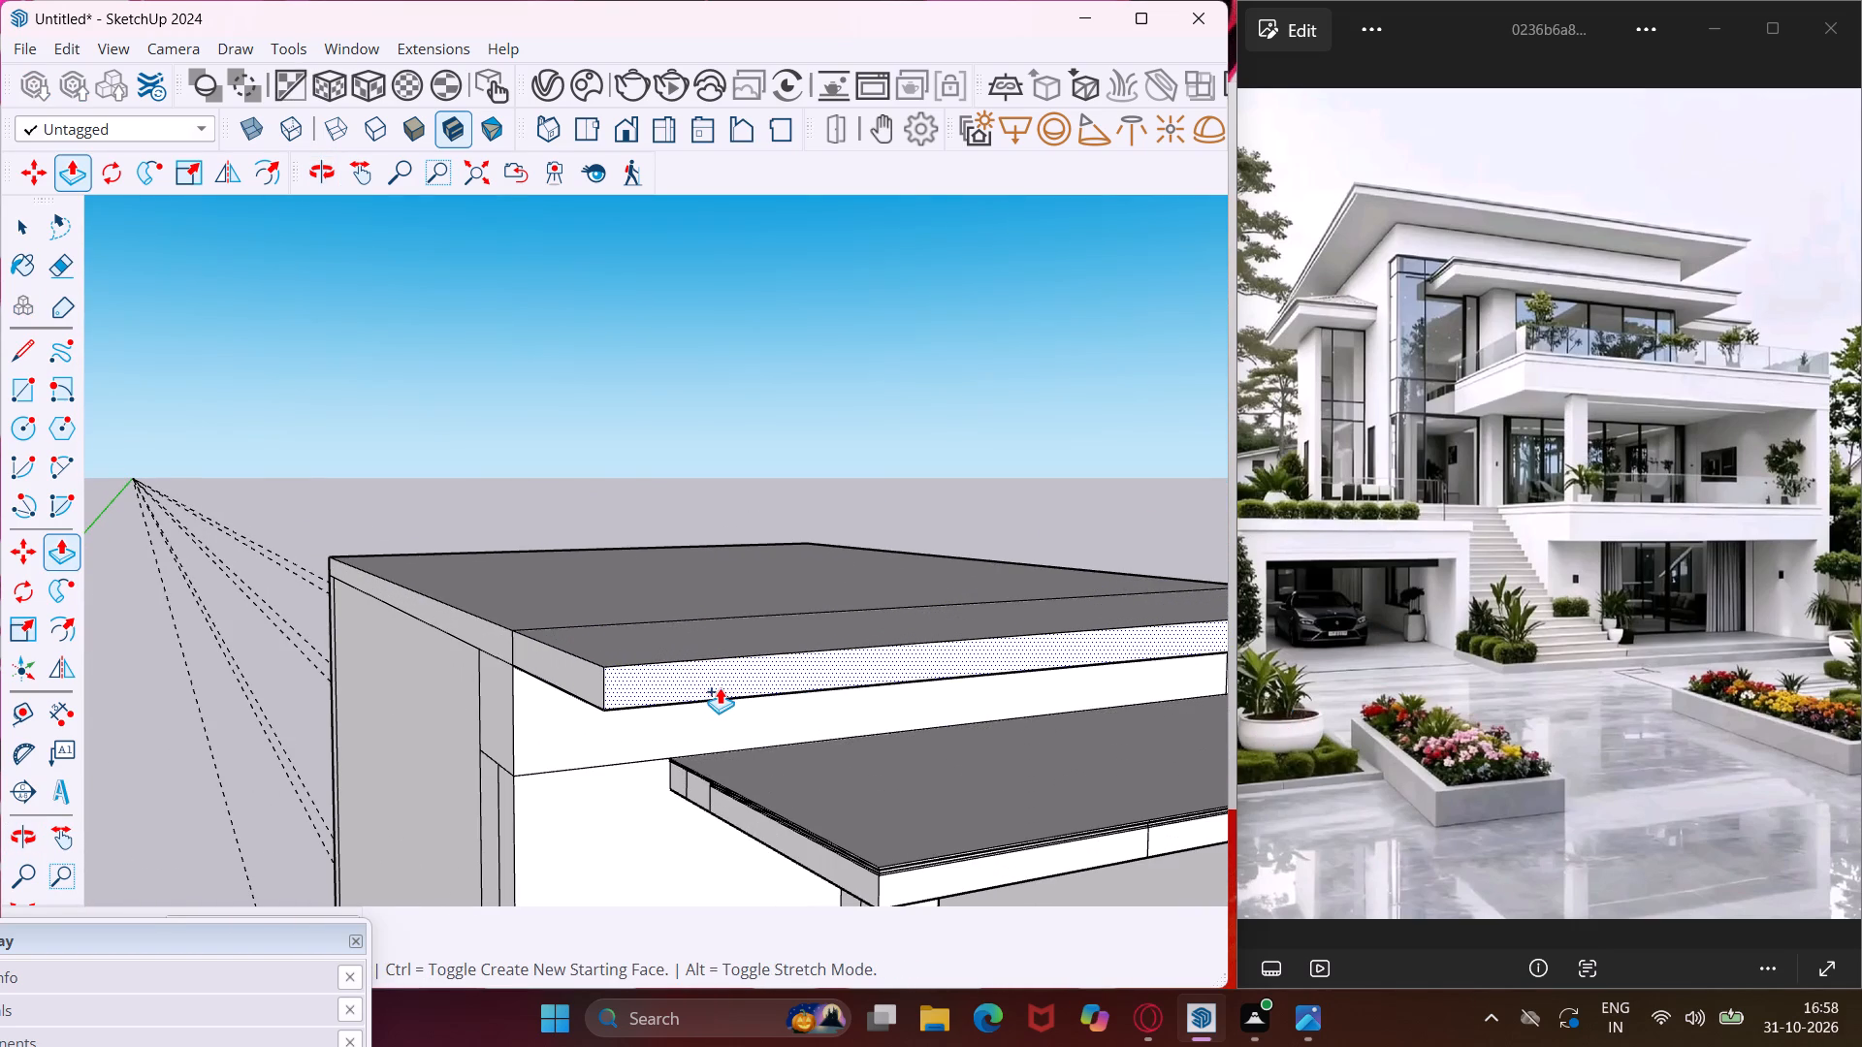
click(724, 689)
Repeat the same Push/Pull distance on both garage-side end faces of the roof slab, including the front overhang's end.
scroll(544, 674, up, 8)
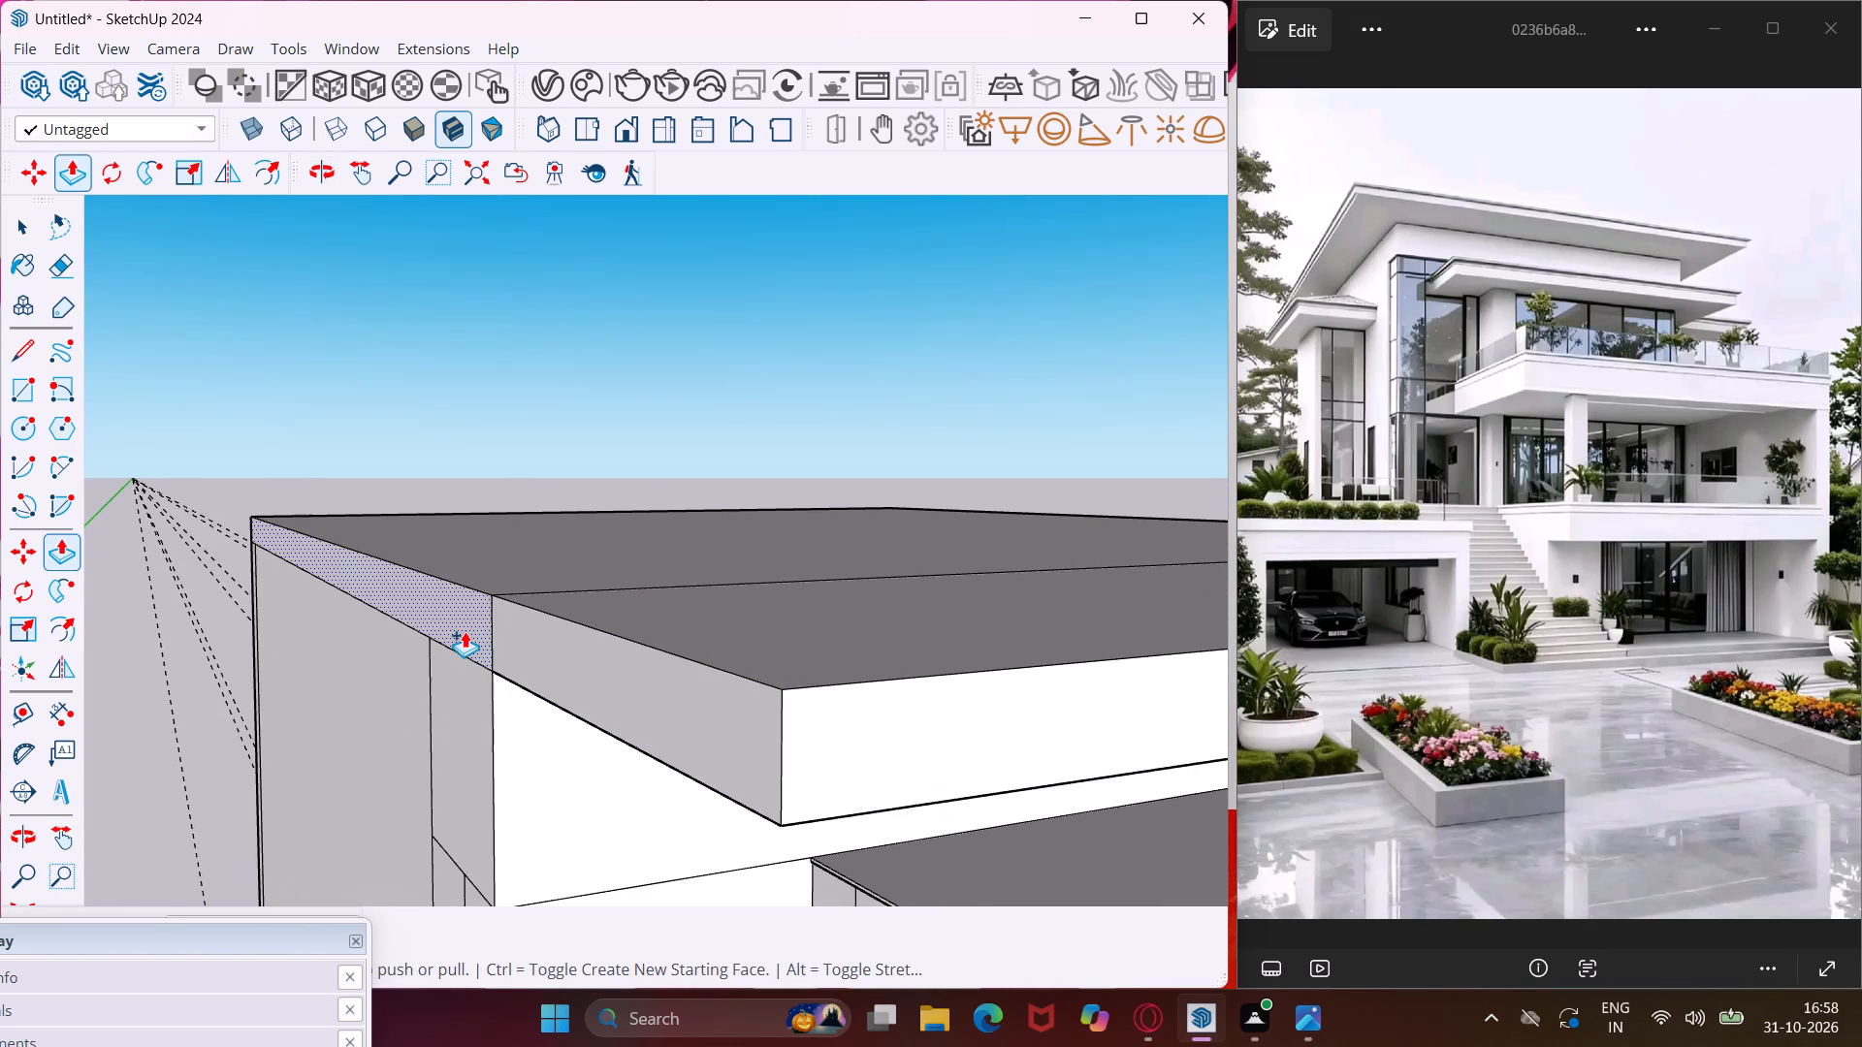
double_click(465, 631)
double_click(609, 649)
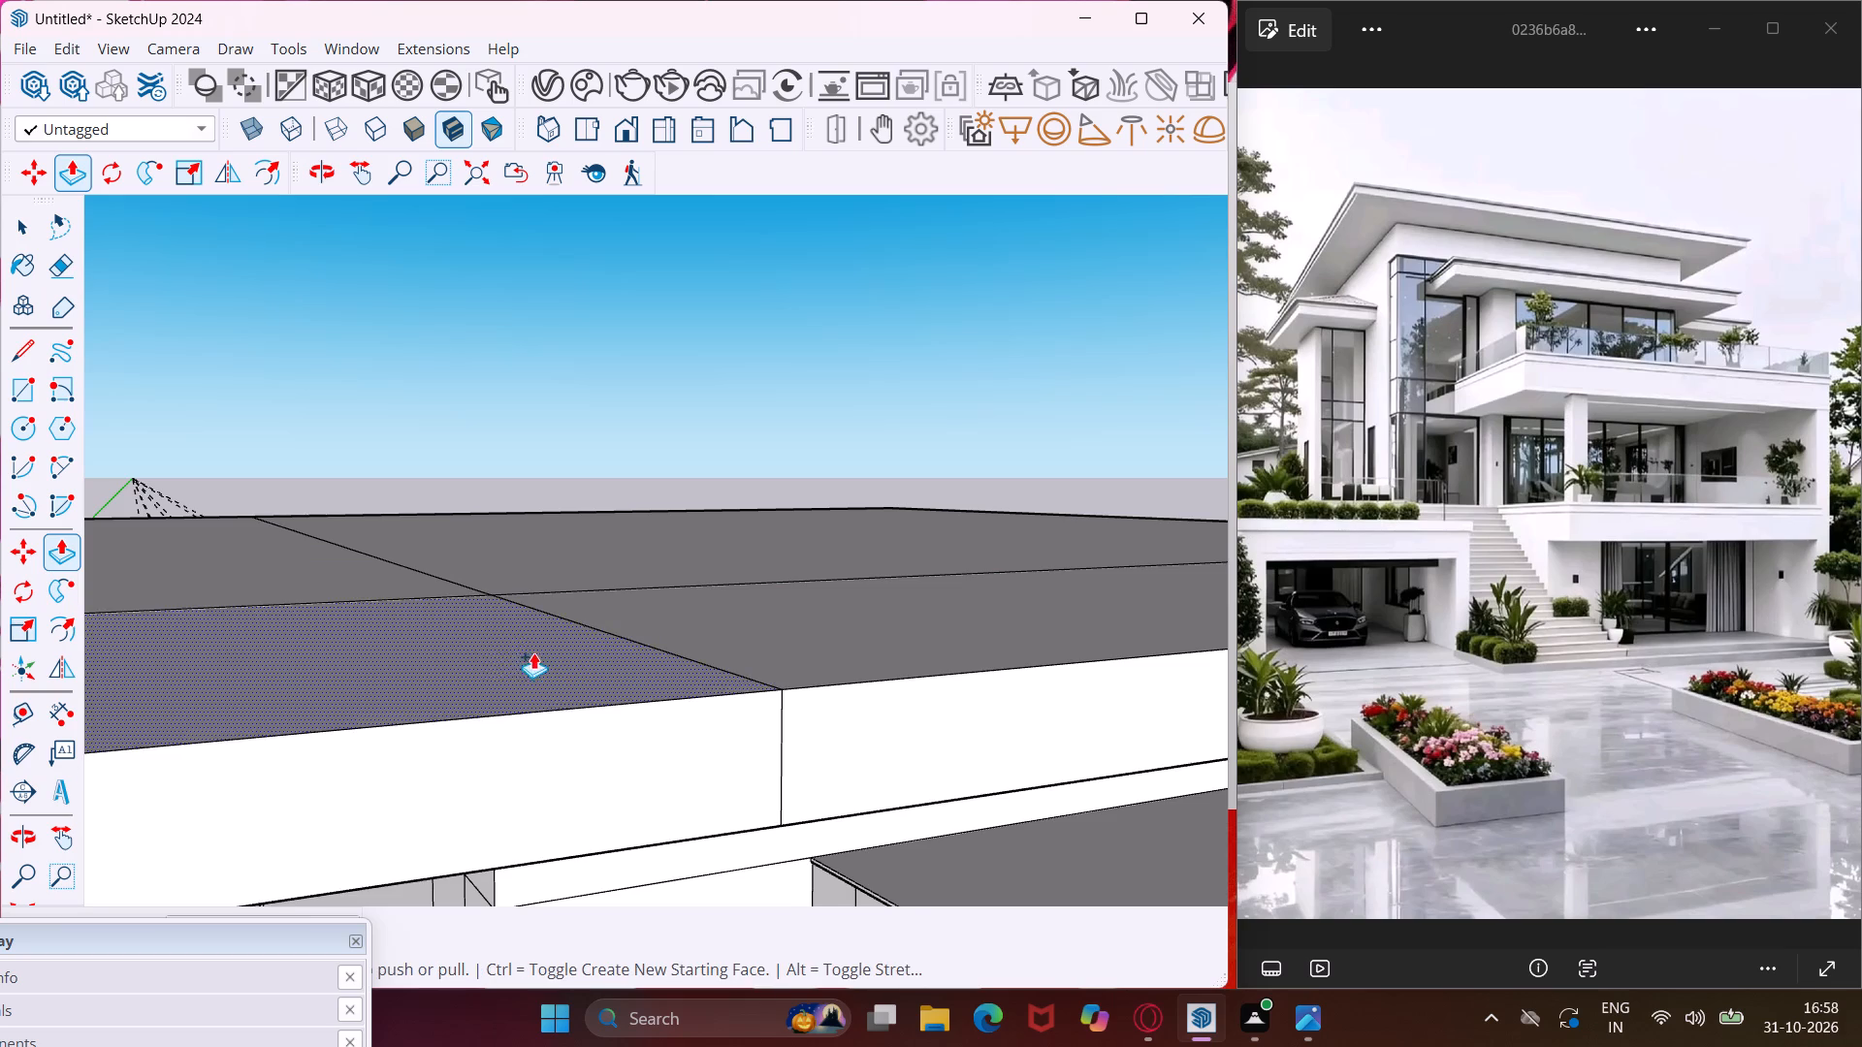
Repeat the same Push/Pull distance on the opposite end faces of the roof slab, extending the overhang above the side canopy.
scroll(489, 650, down, 18)
middle_drag(1008, 685, 391, 708)
scroll(688, 698, up, 5)
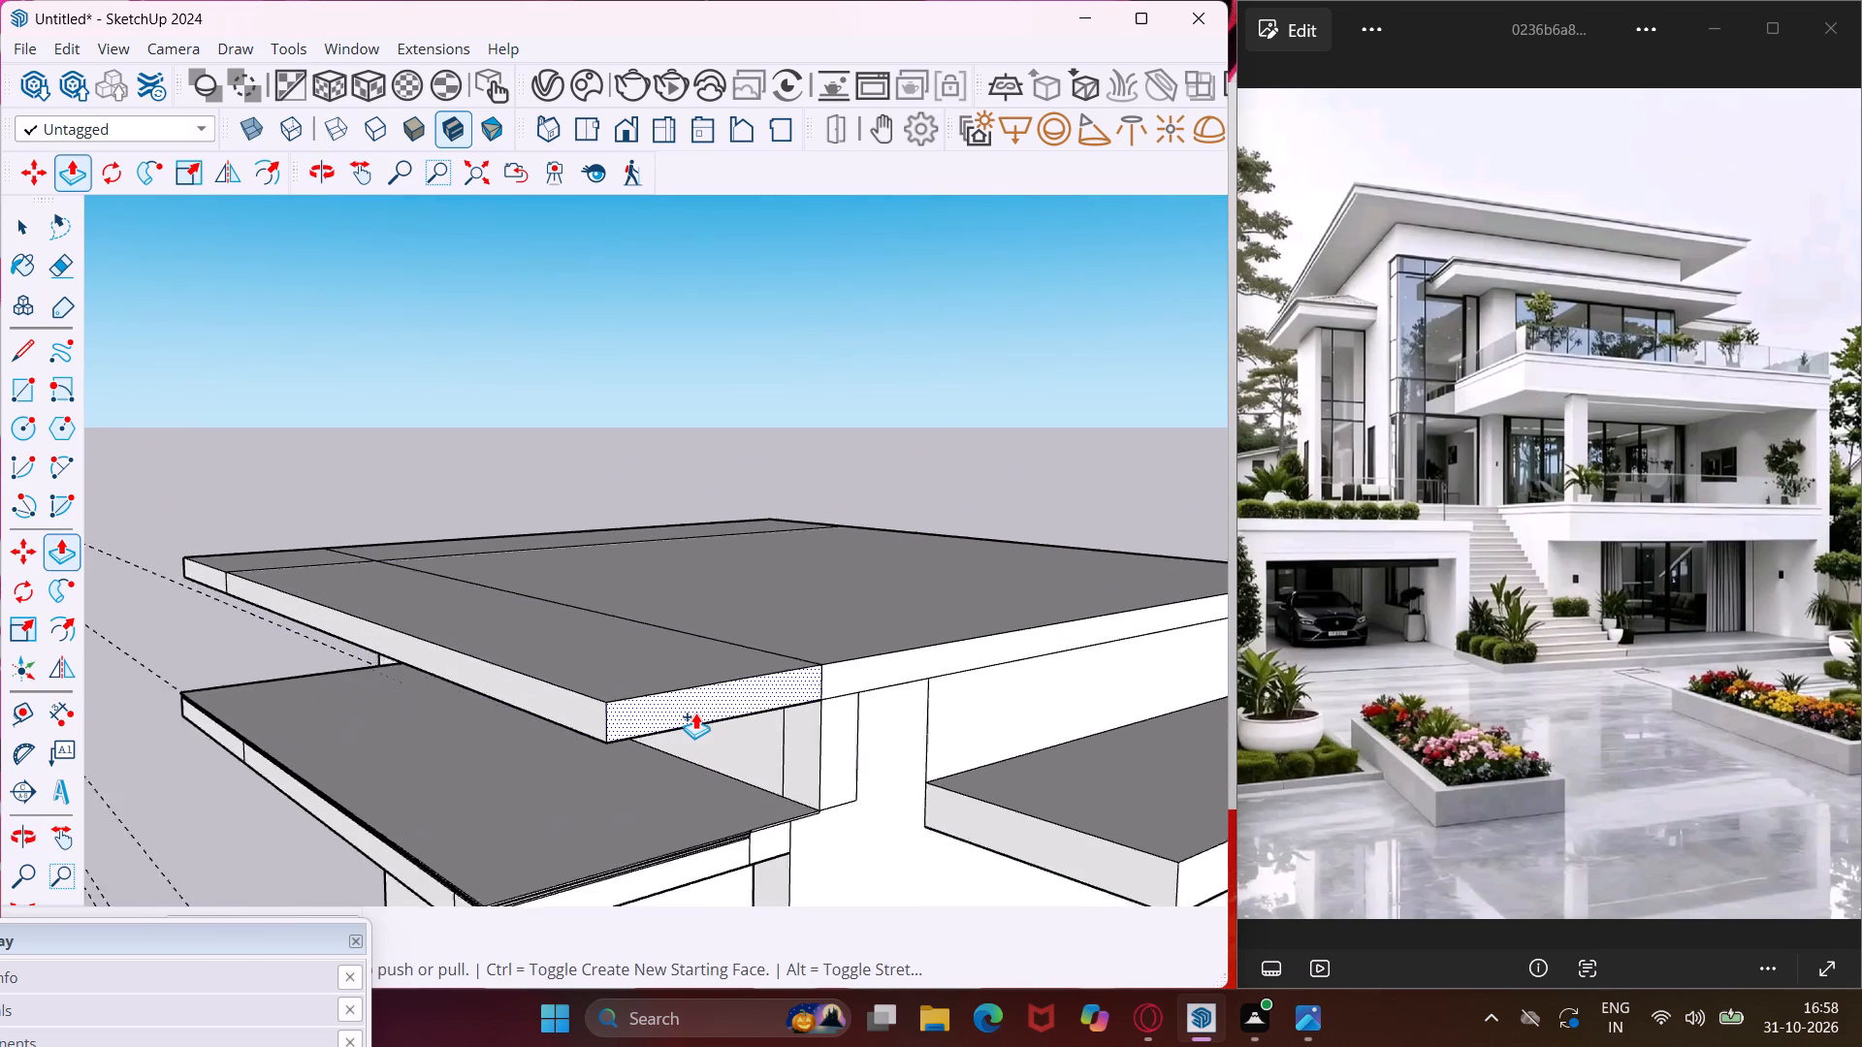
scroll(695, 713, up, 2)
double_click(695, 713)
middle_drag(852, 708, 686, 750)
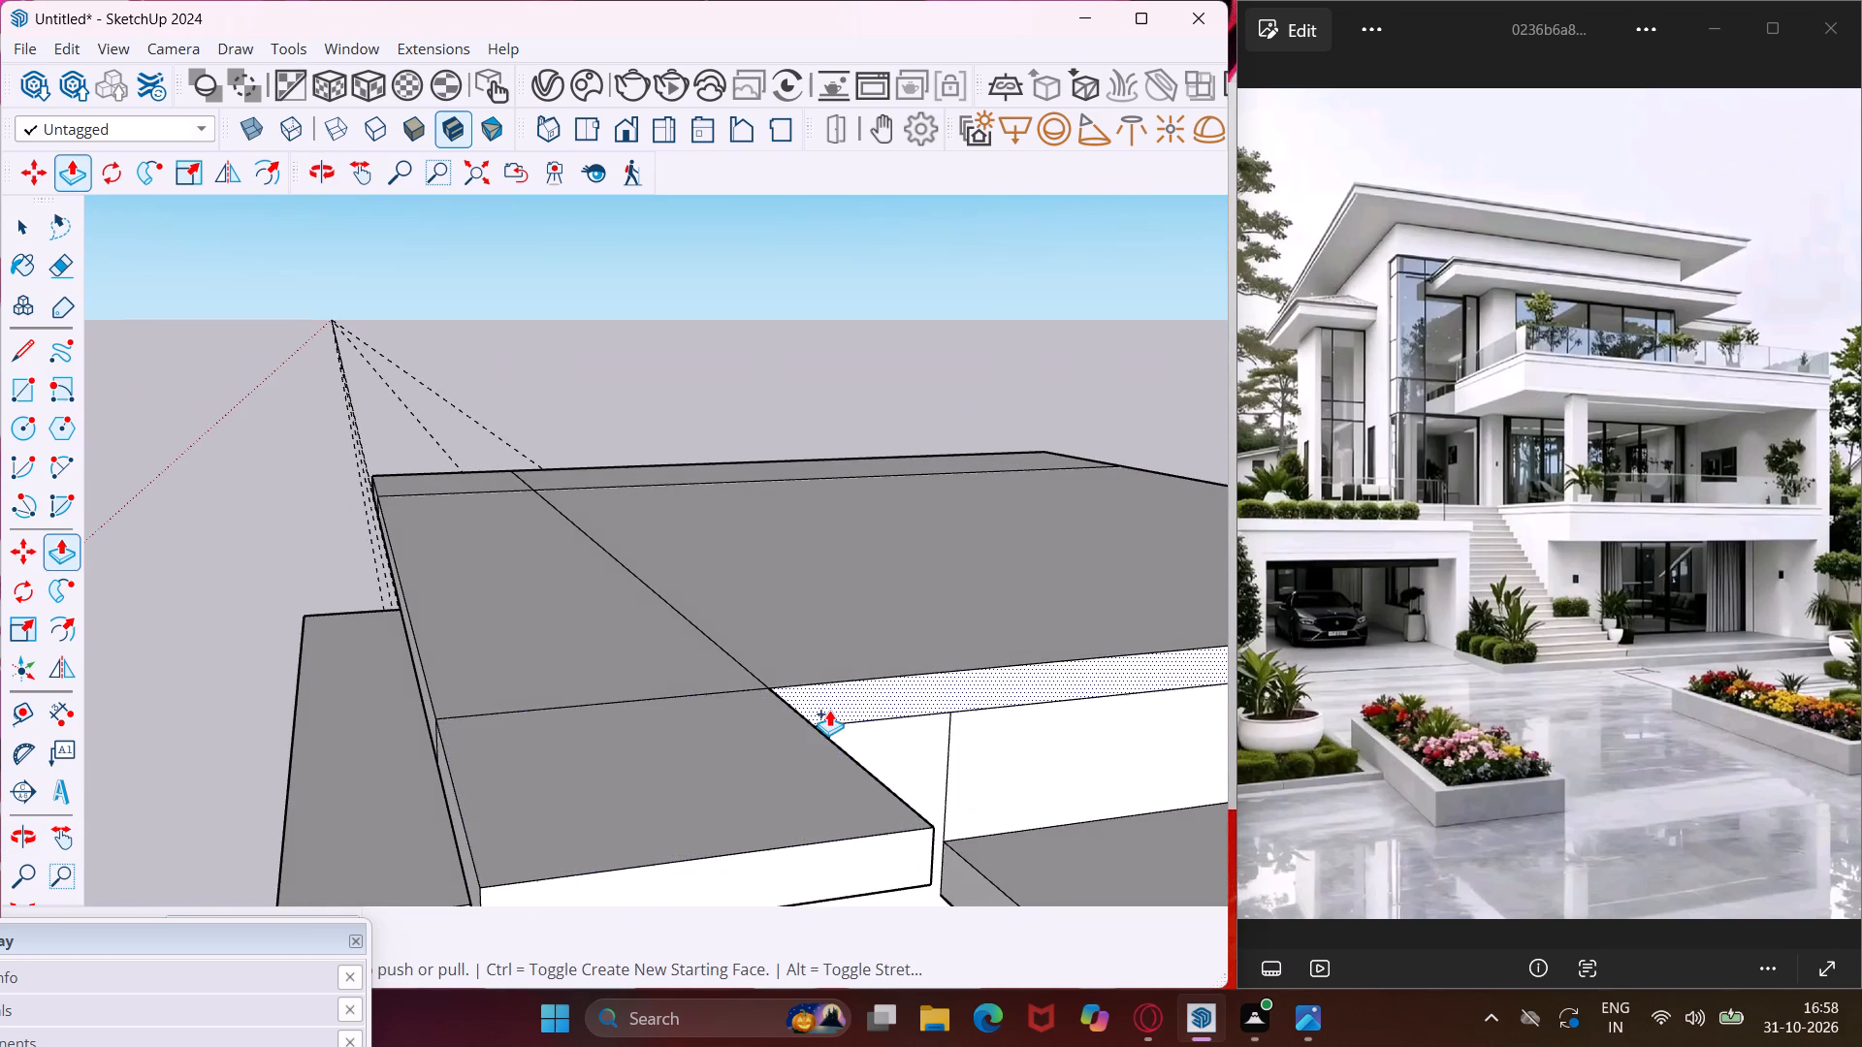
double_click(834, 695)
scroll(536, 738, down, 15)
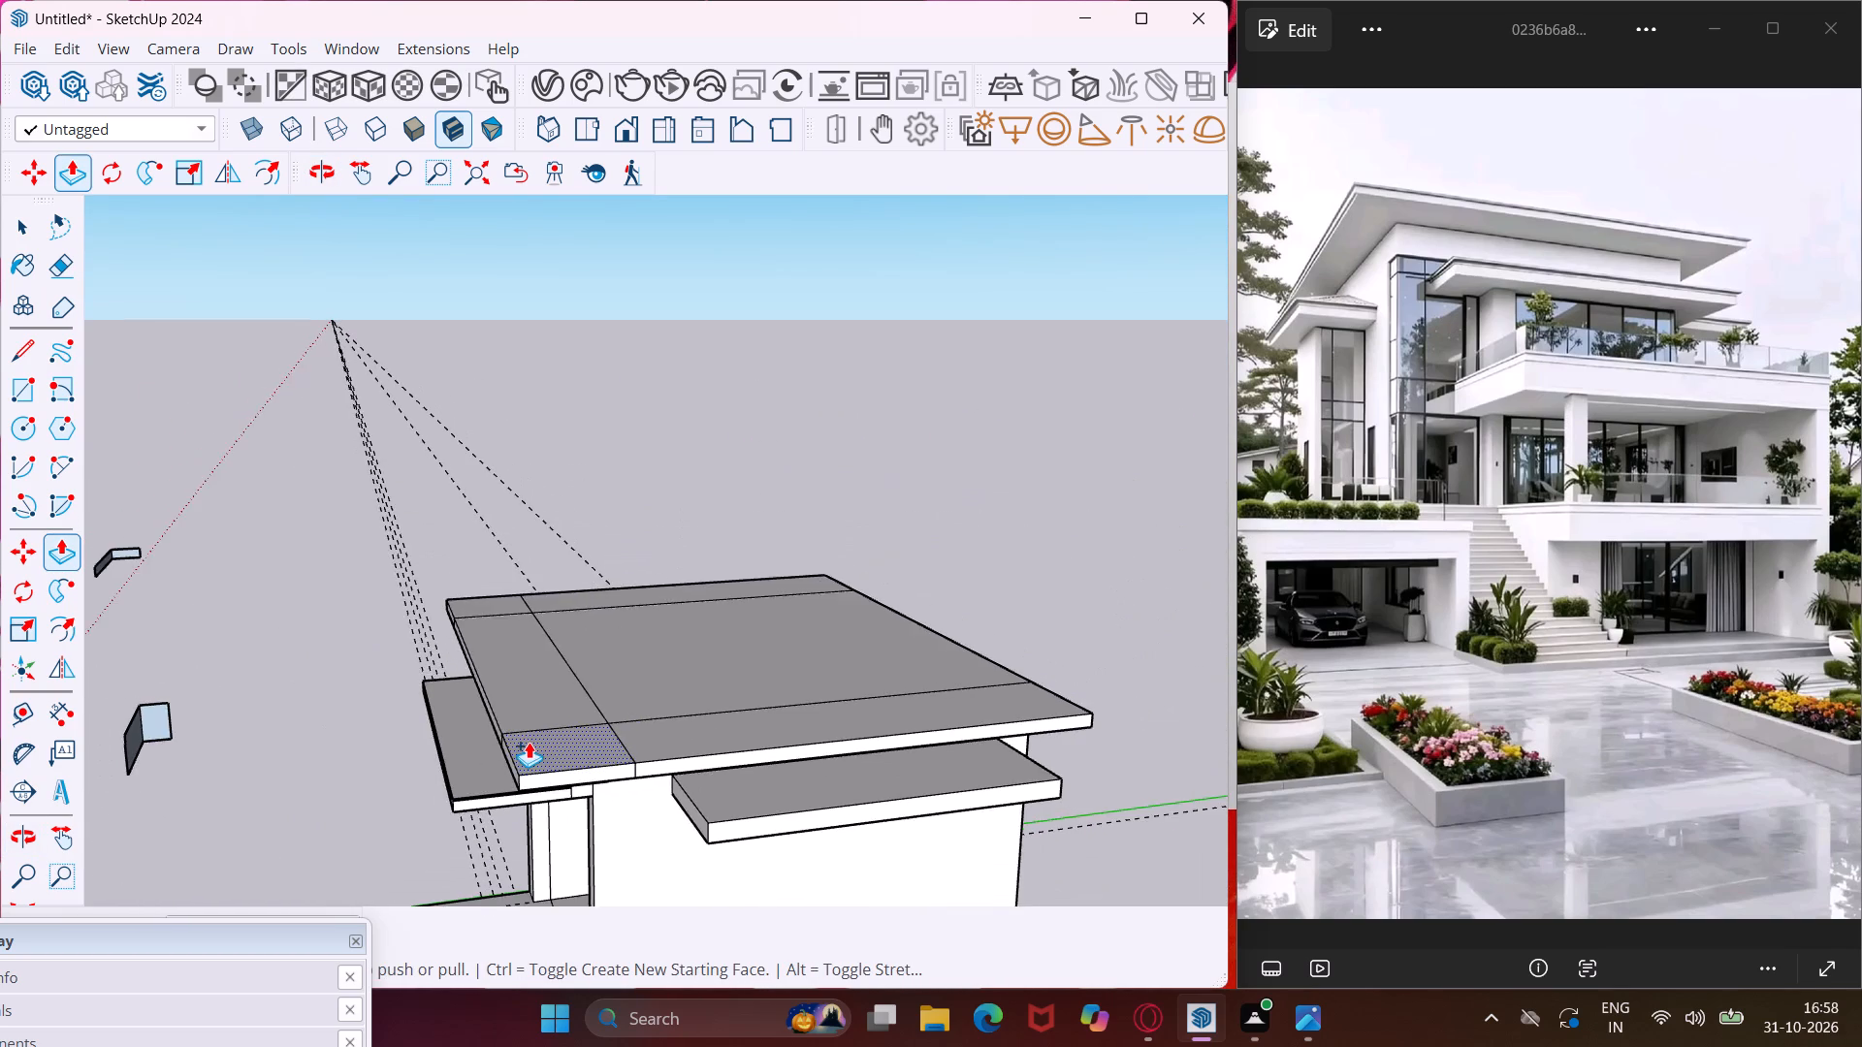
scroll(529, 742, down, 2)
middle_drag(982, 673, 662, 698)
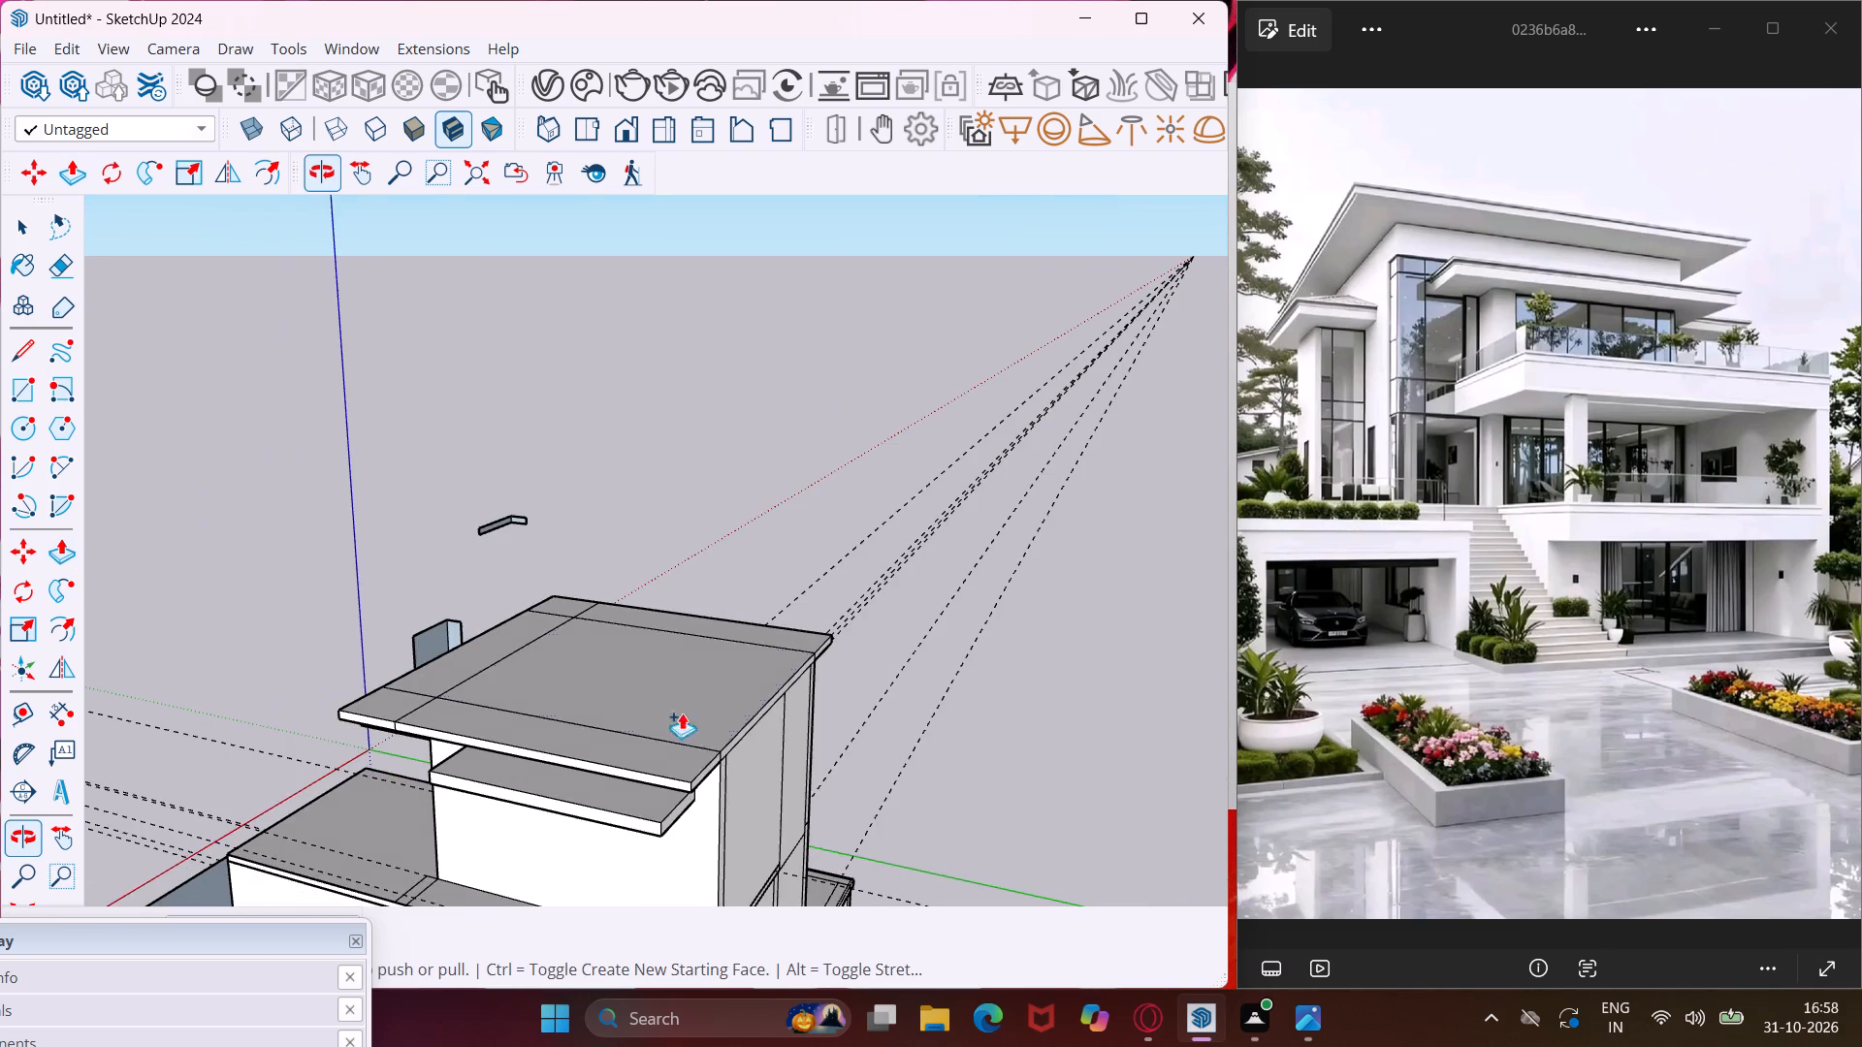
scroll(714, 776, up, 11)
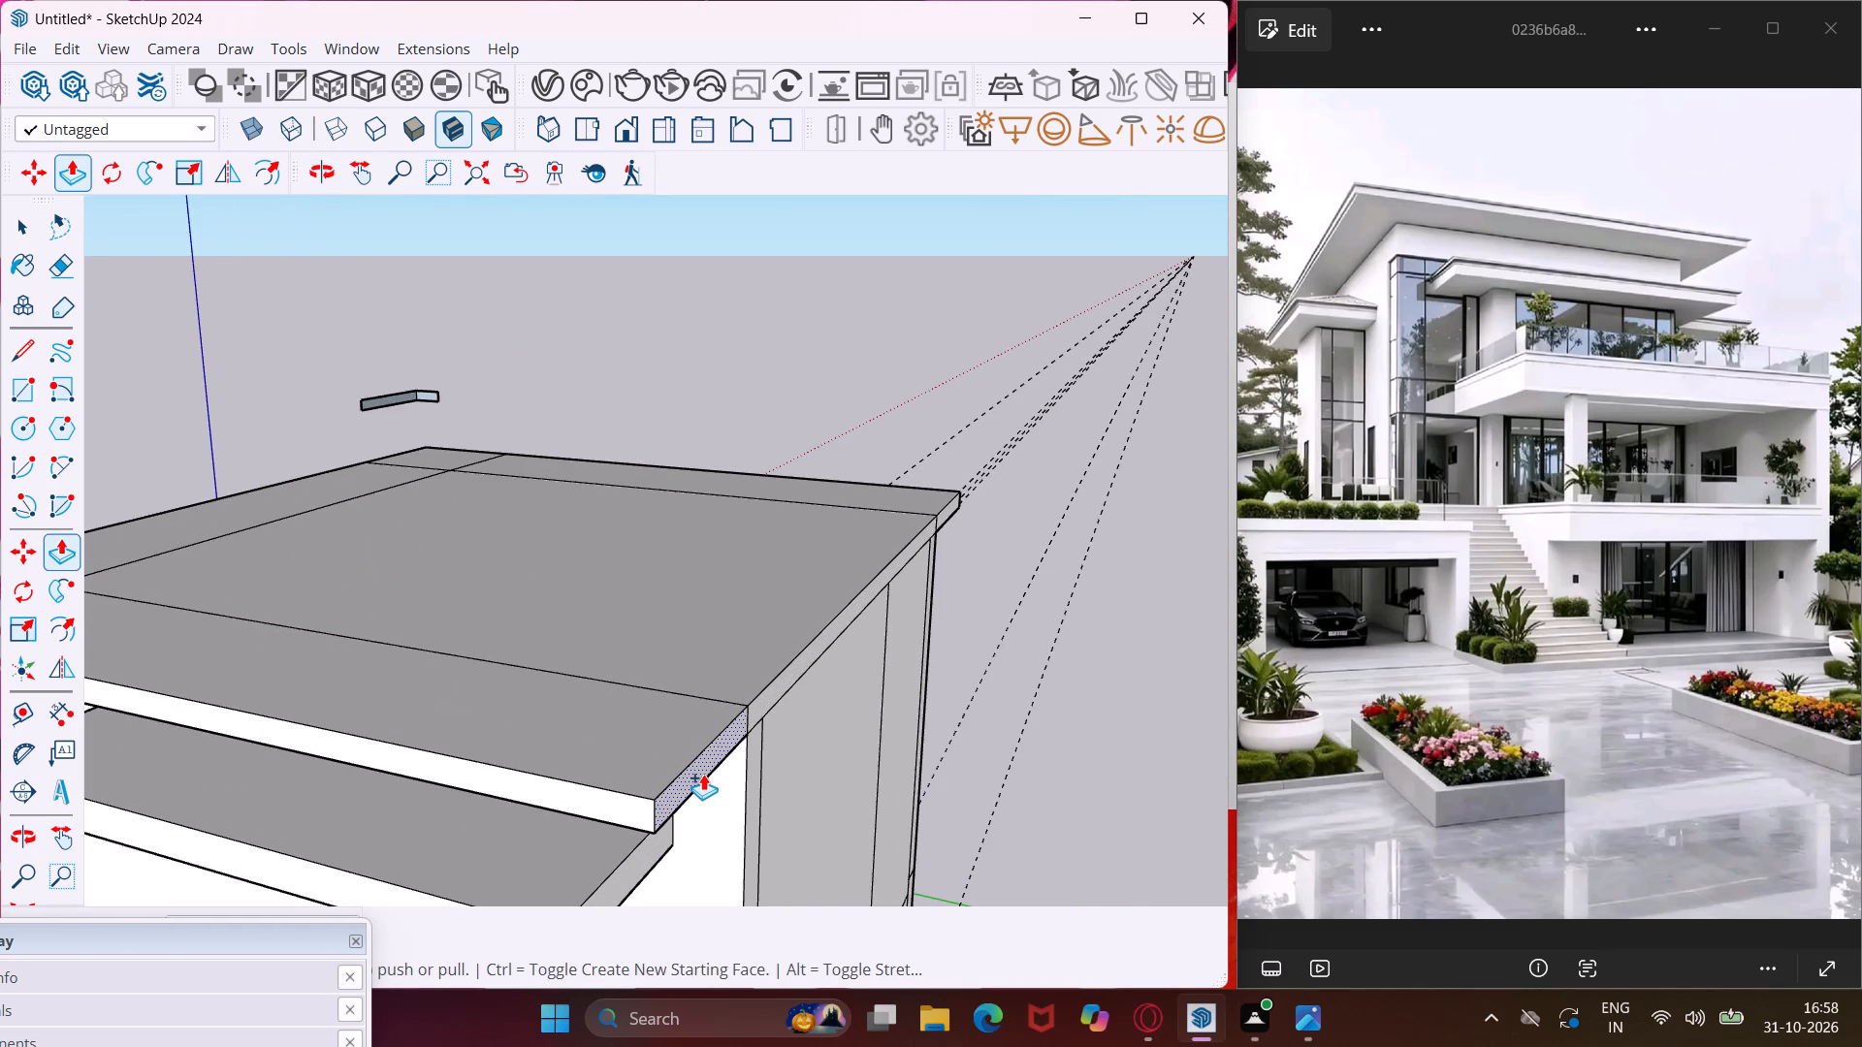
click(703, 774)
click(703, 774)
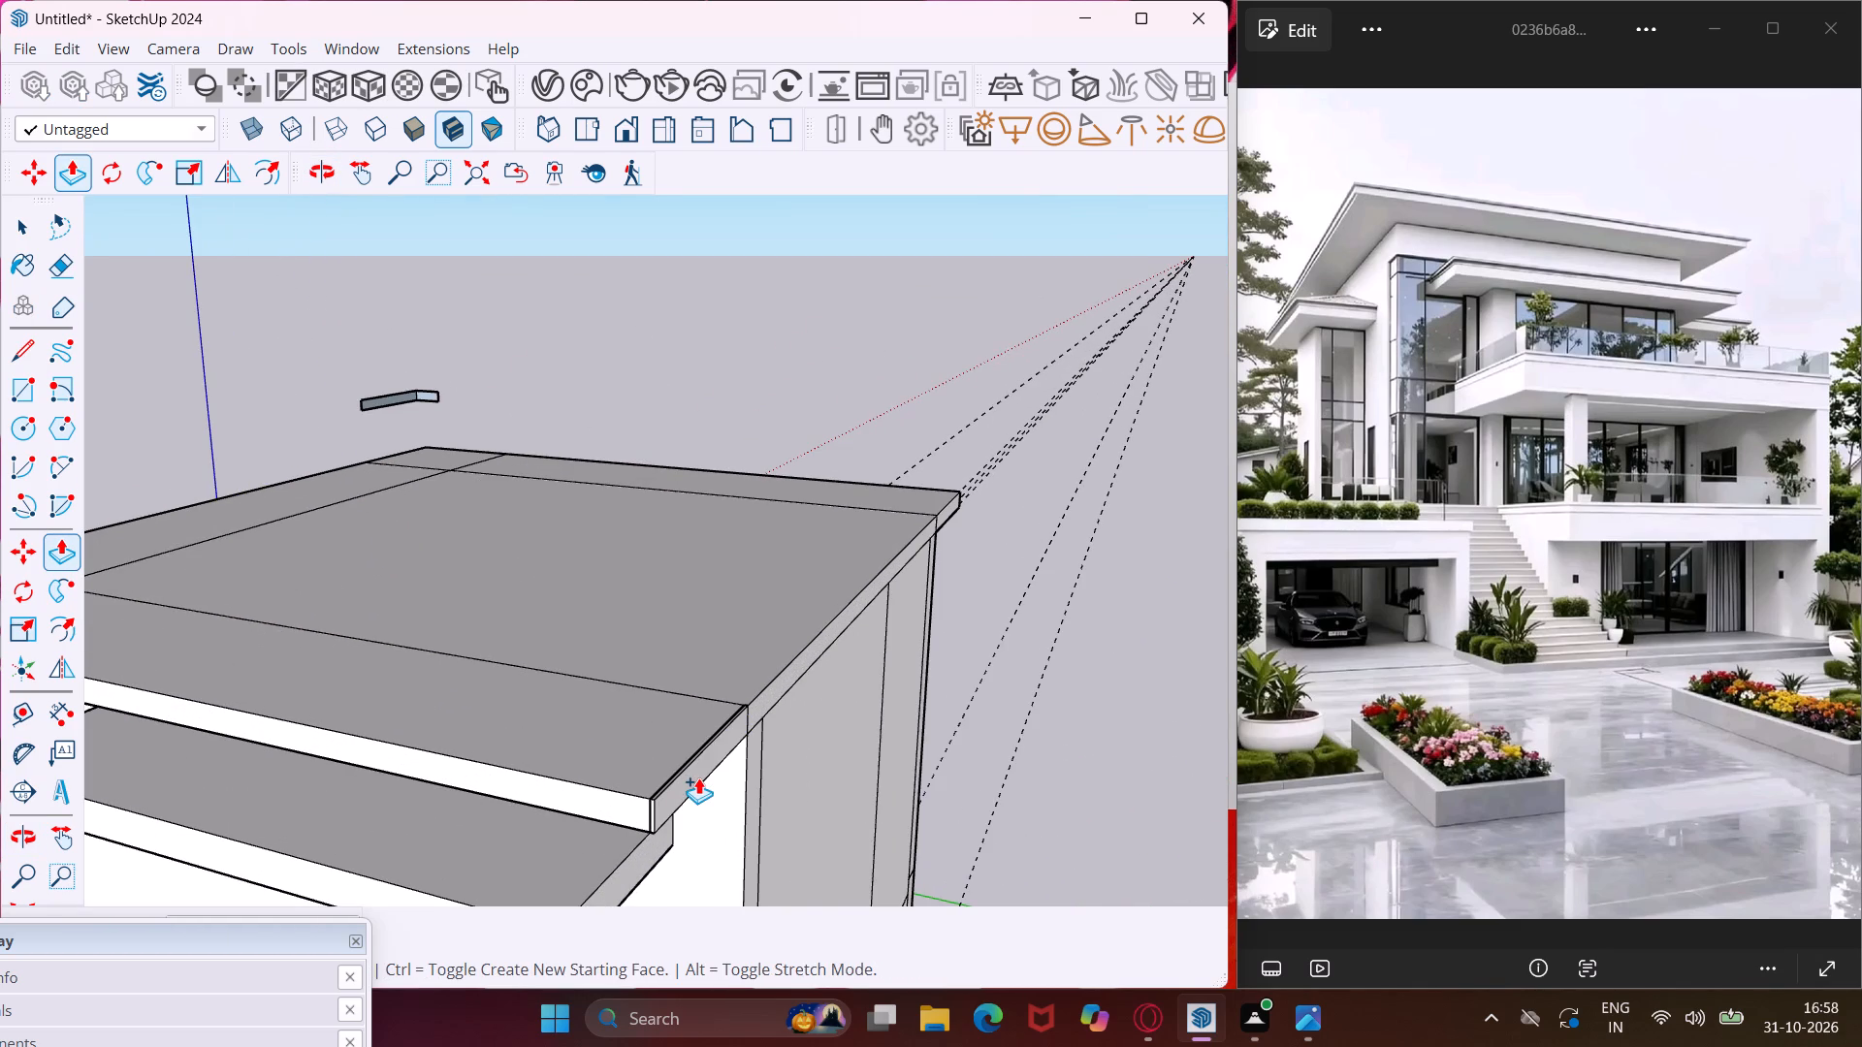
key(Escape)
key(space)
Examine the extended roof overhang and the villa's overall massing from the front and from below.
middle_drag(733, 783, 1388, 741)
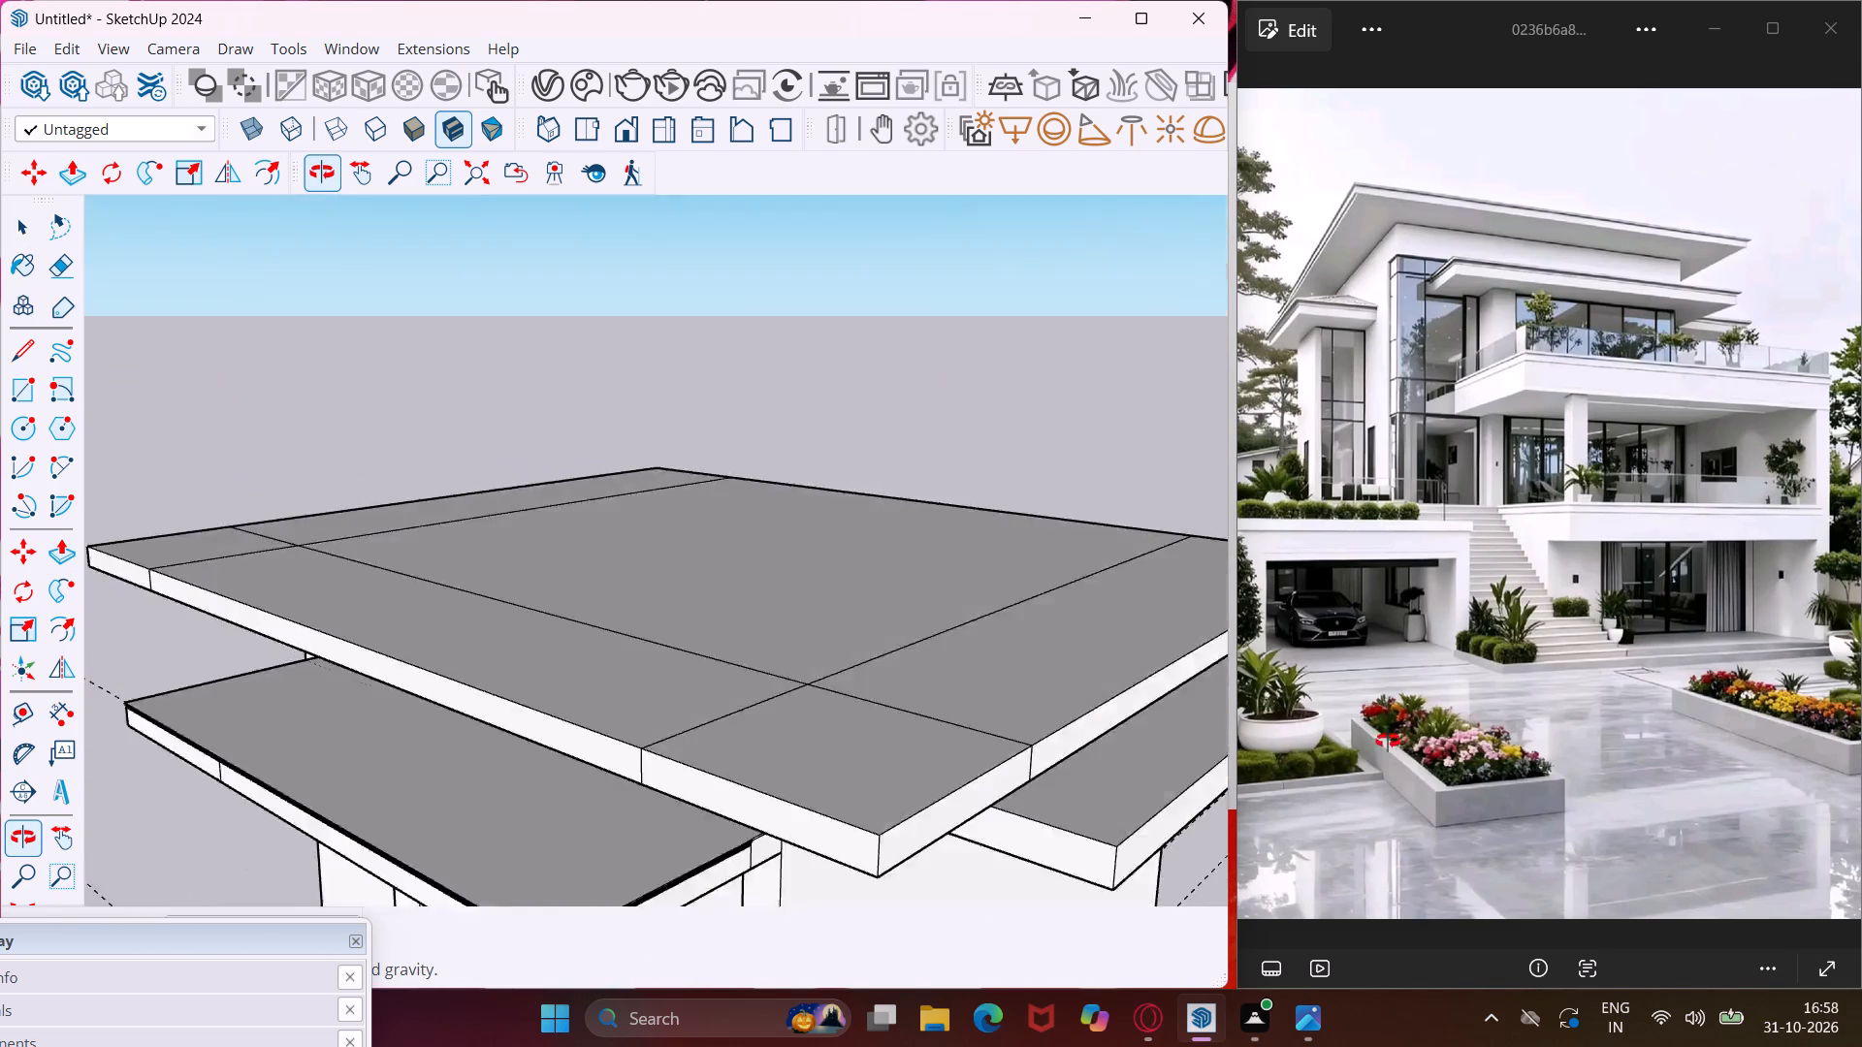
middle_drag(1388, 741, 1597, 645)
scroll(701, 791, down, 11)
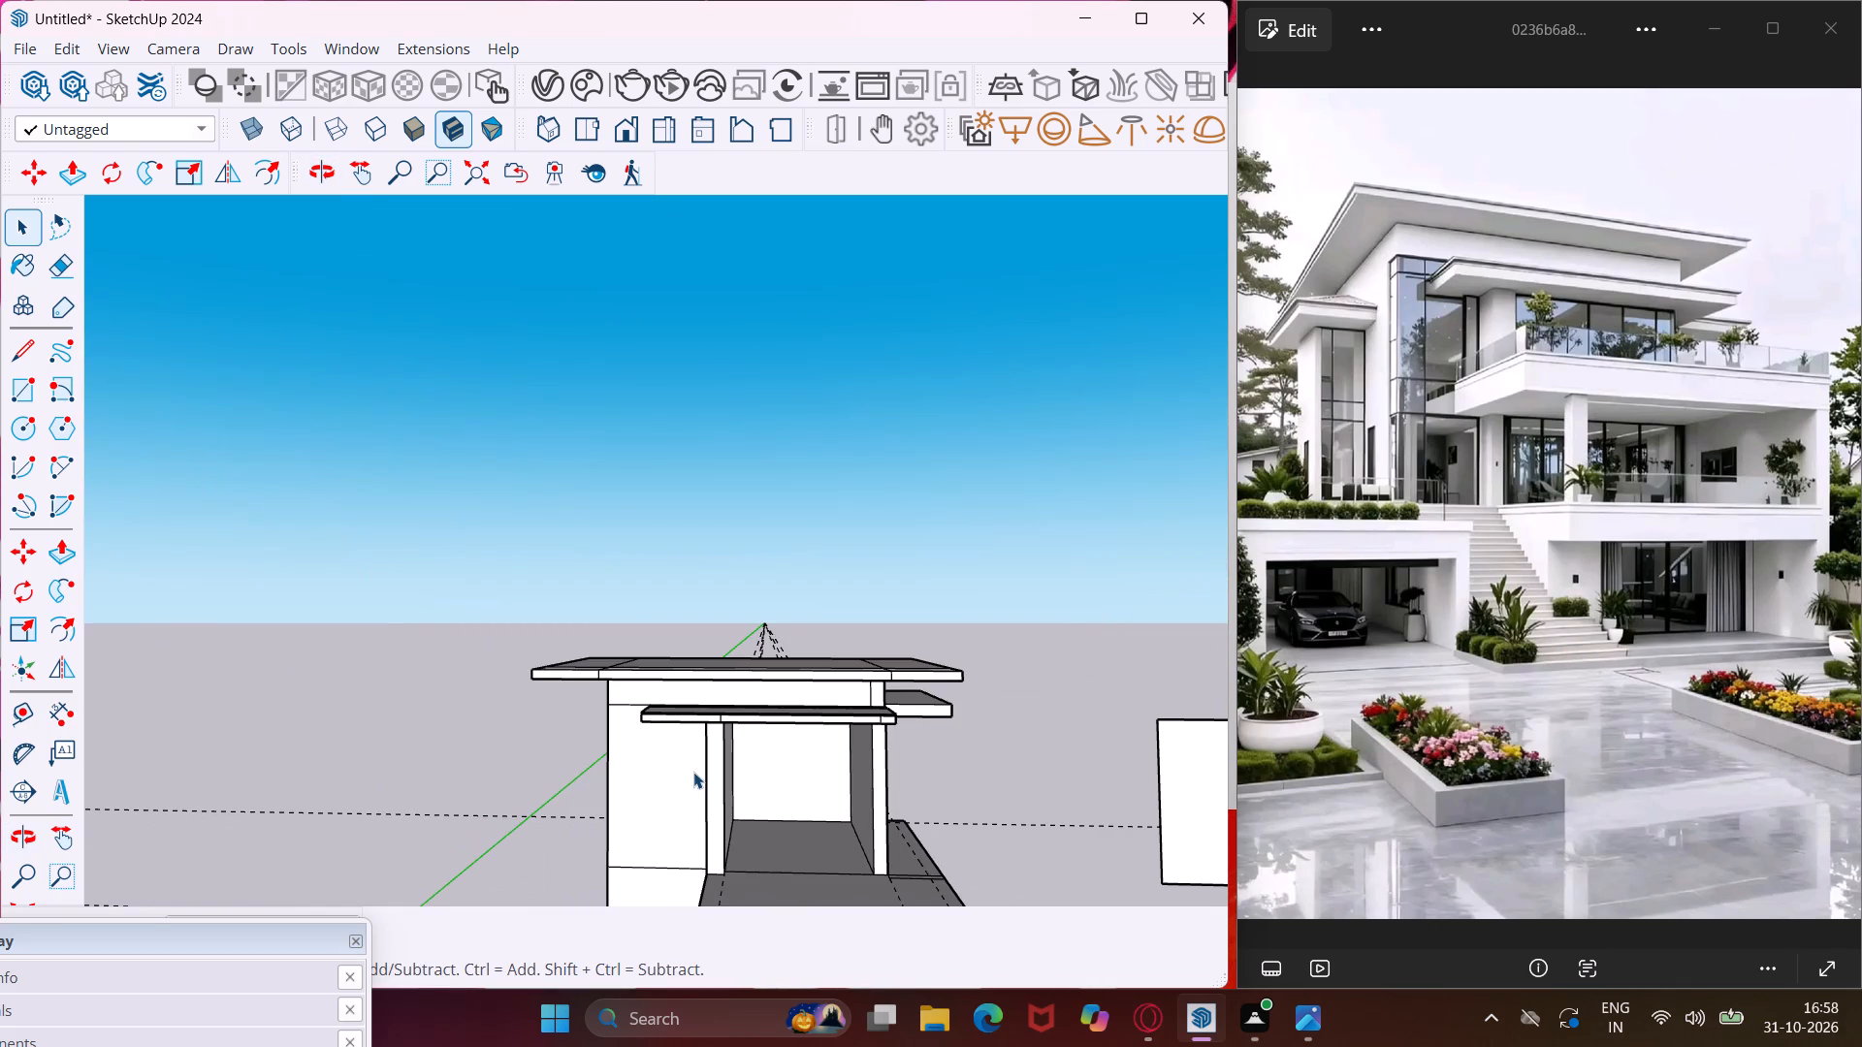
scroll(684, 729, down, 2)
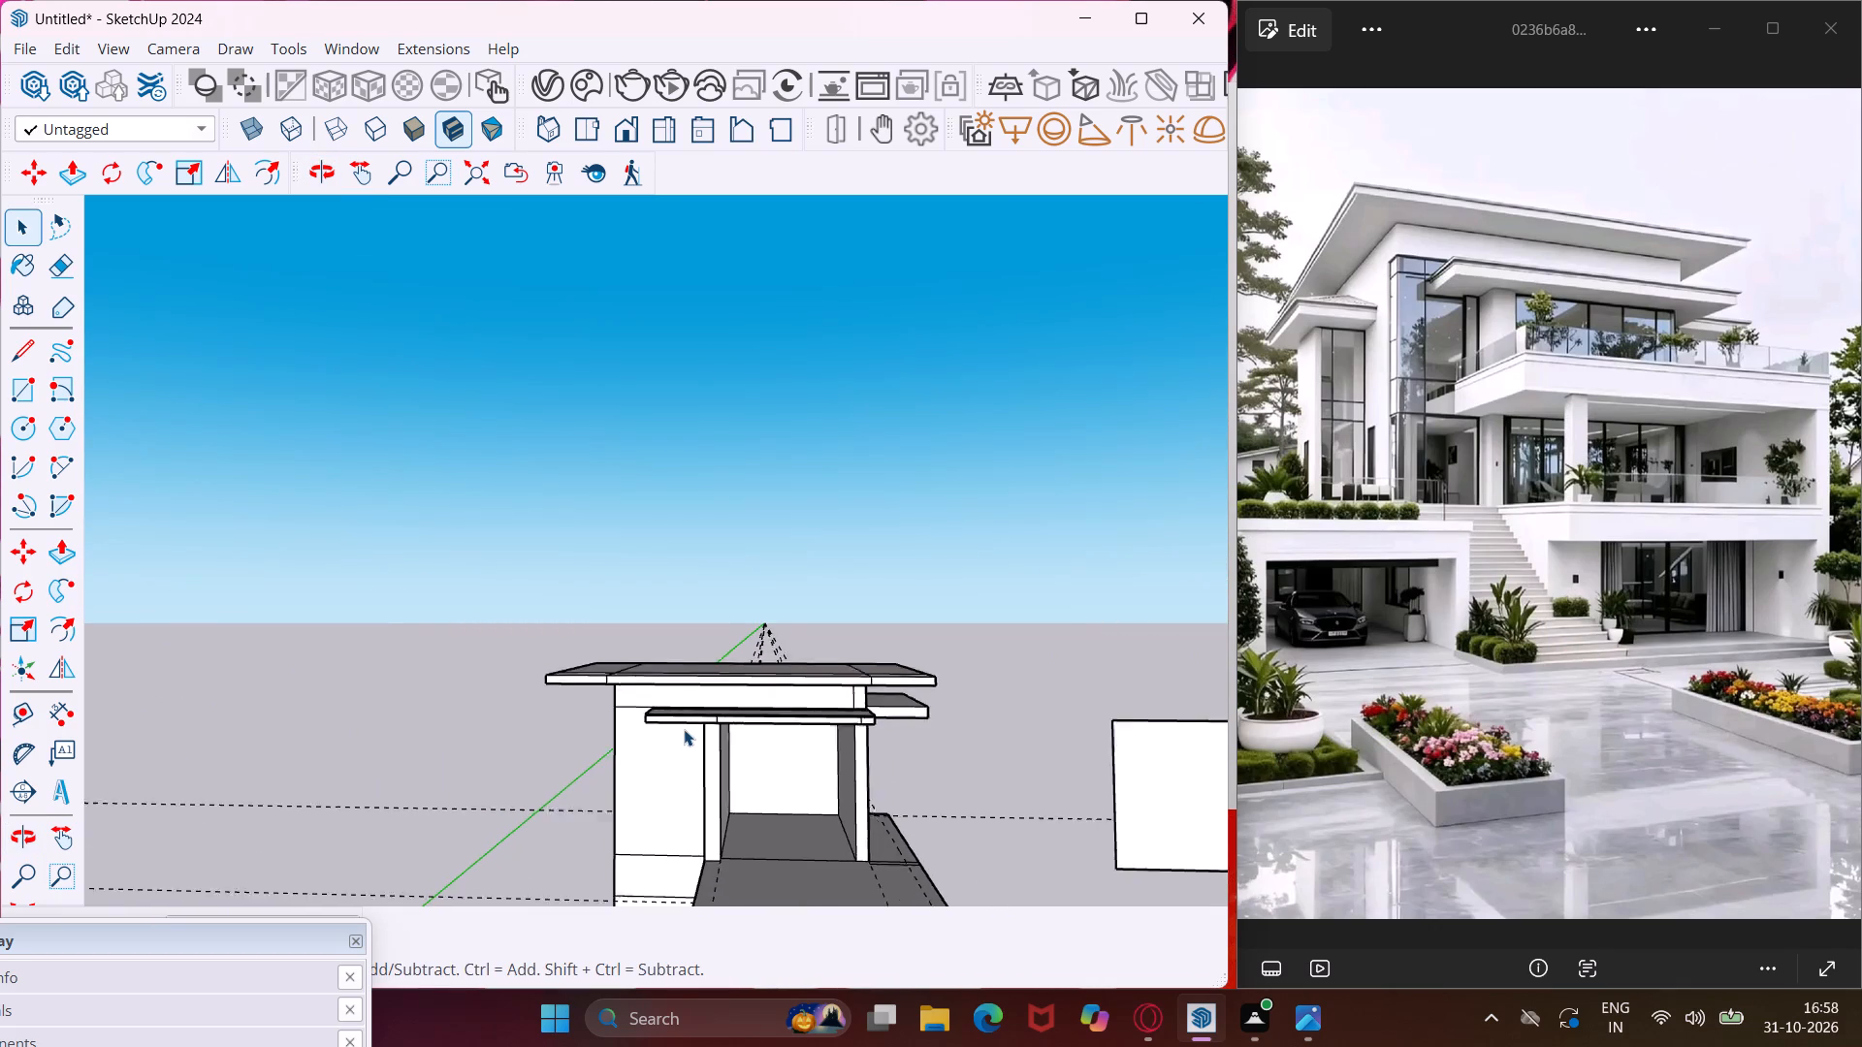
scroll(684, 729, down, 4)
middle_drag(687, 723, 828, 592)
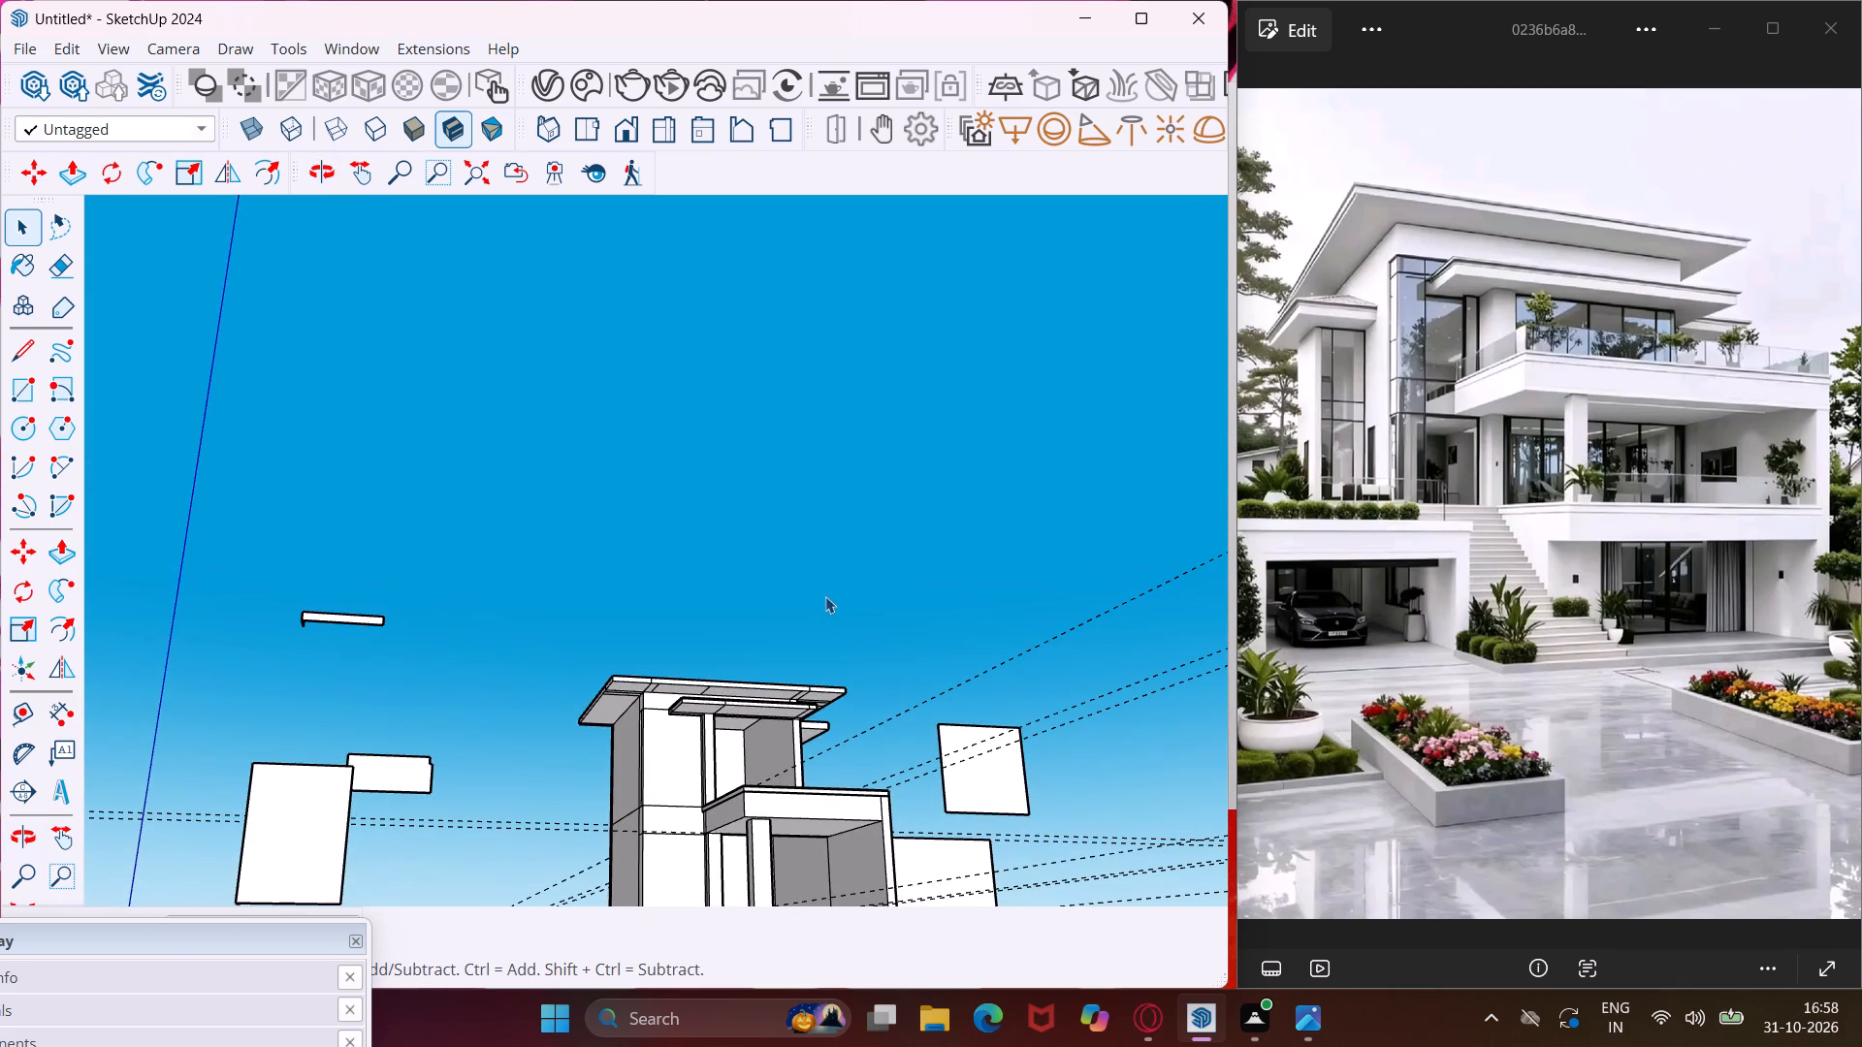
scroll(711, 685, down, 6)
middle_drag(711, 683, 711, 832)
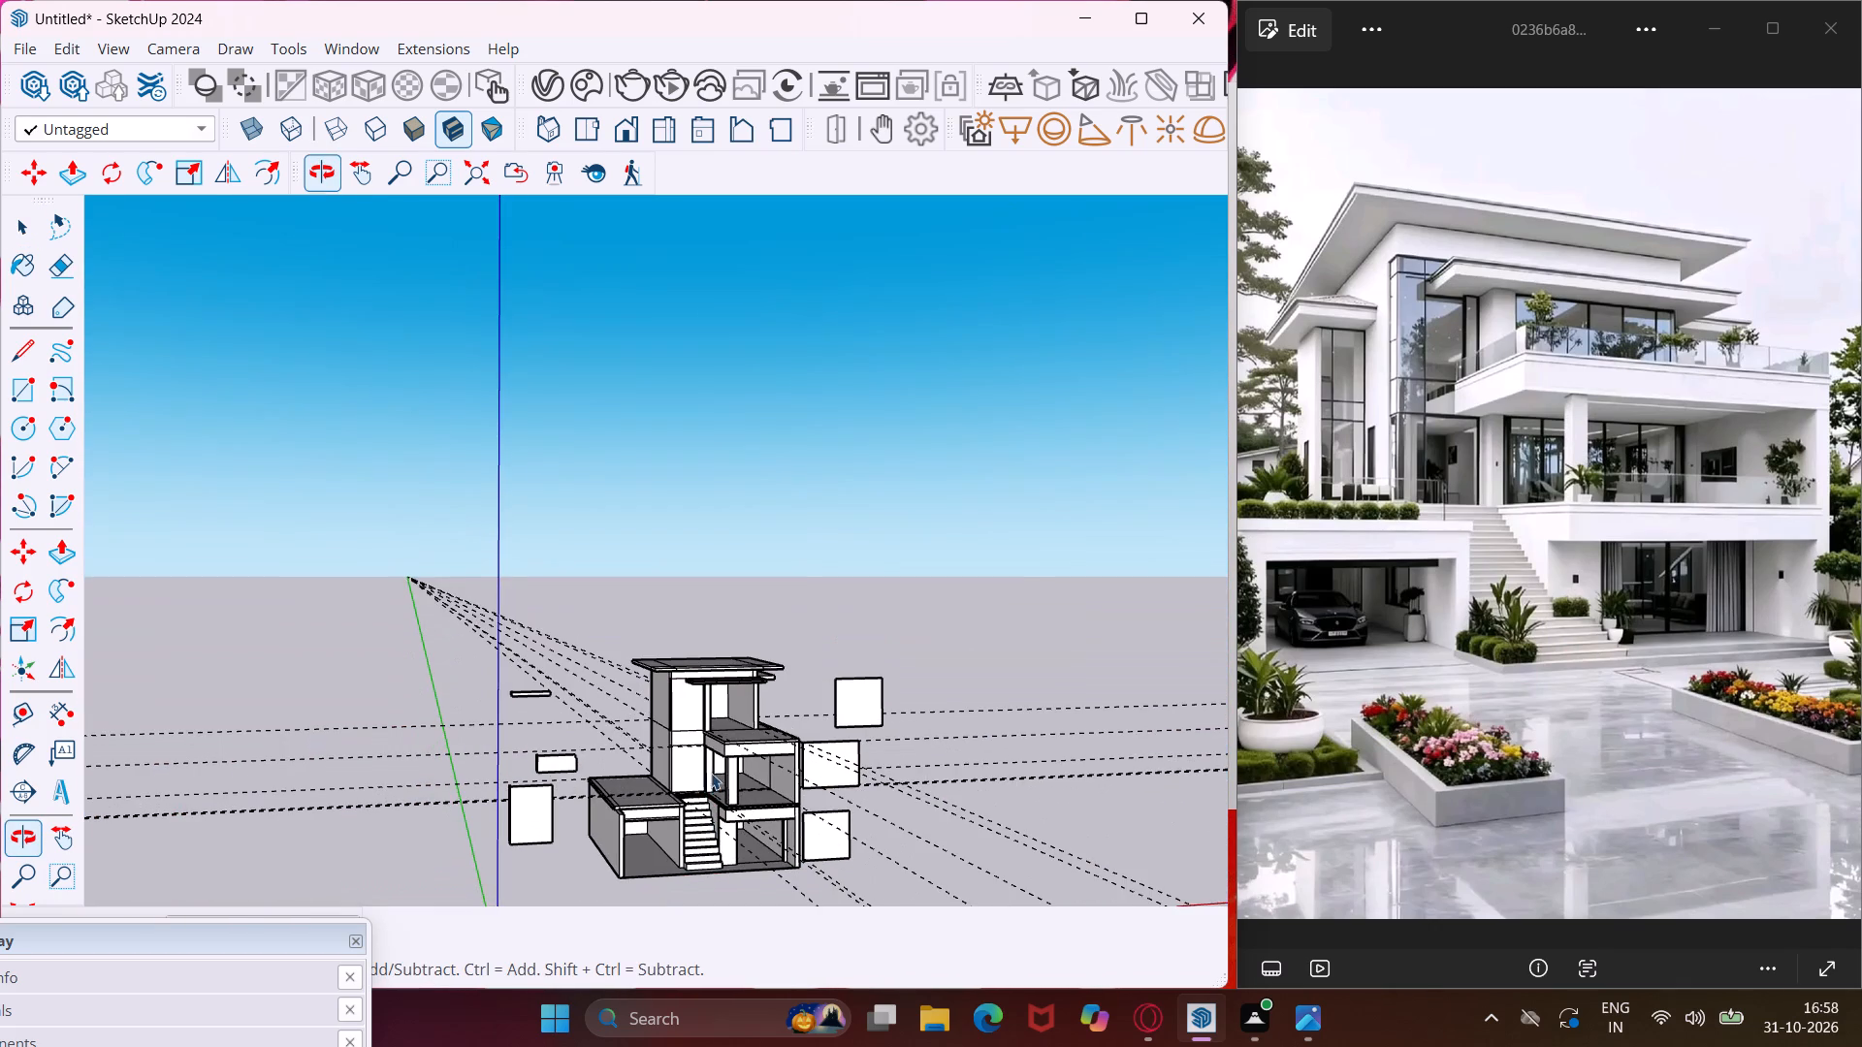
scroll(709, 757, up, 9)
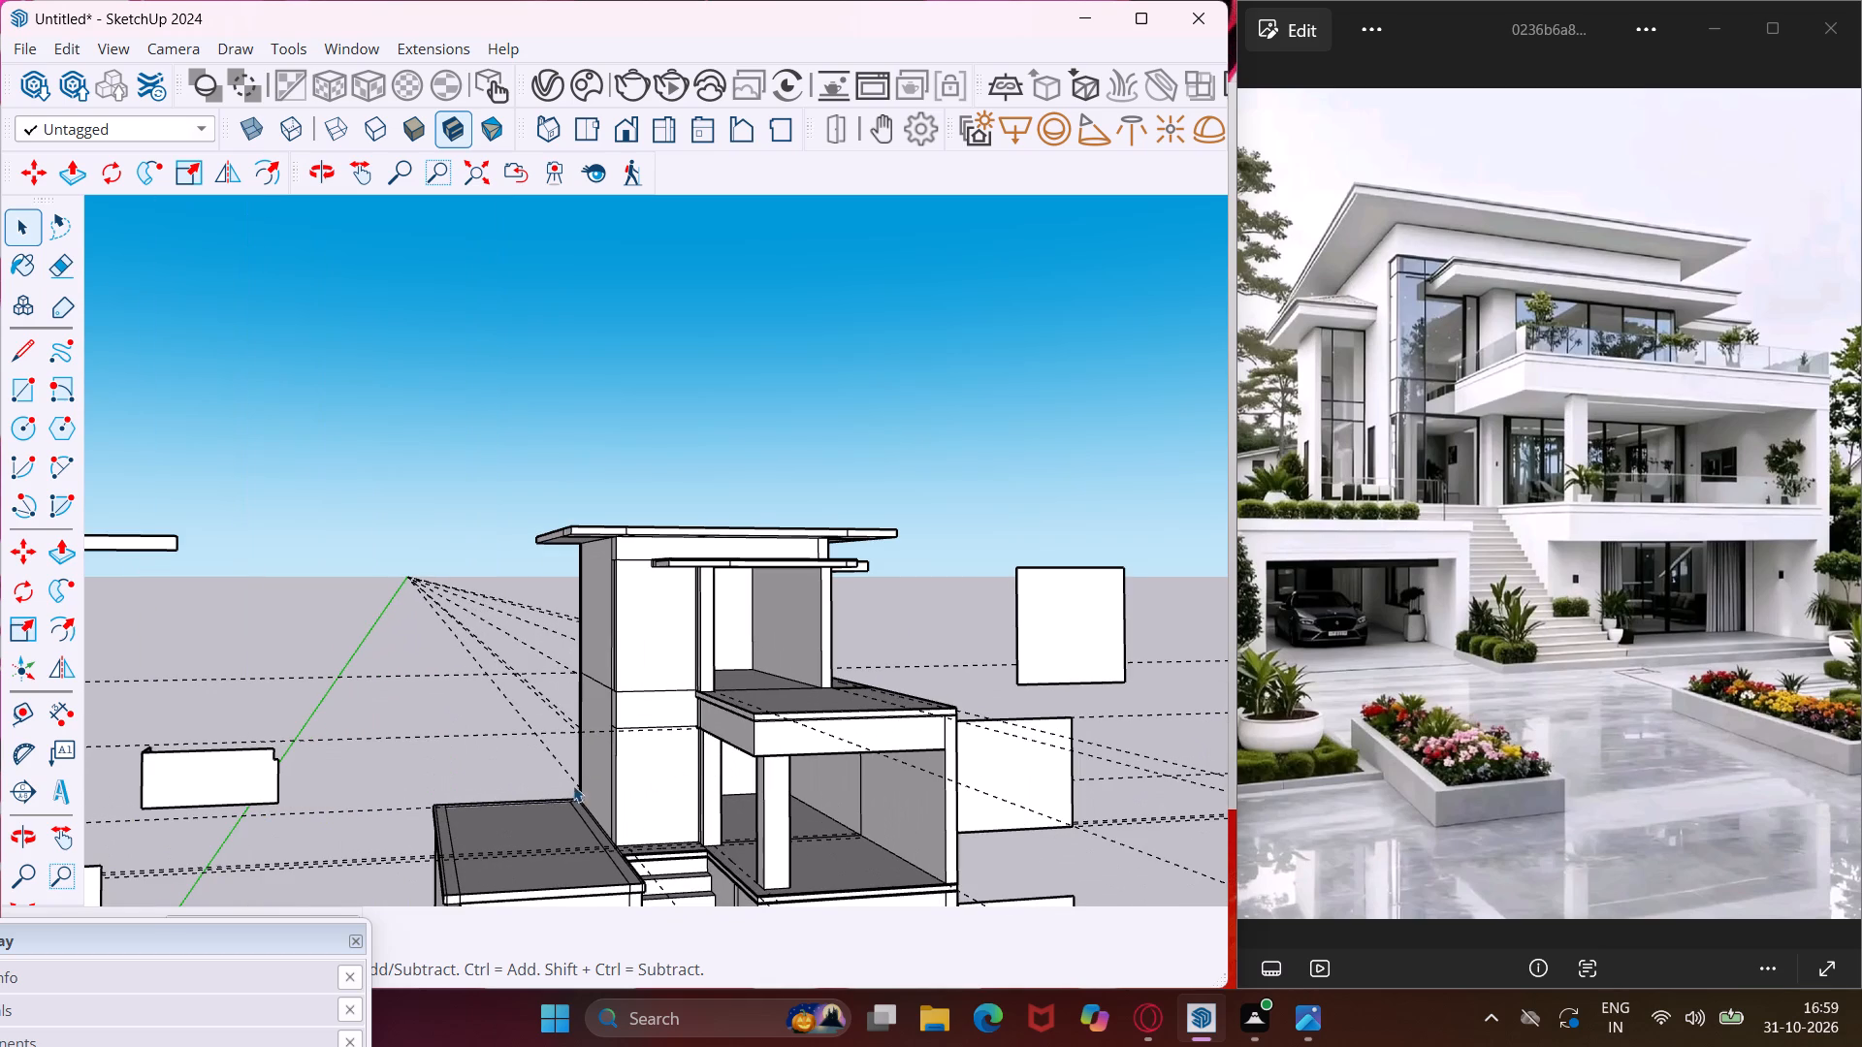
Delete all construction guides in the model.
click(74, 54)
click(143, 284)
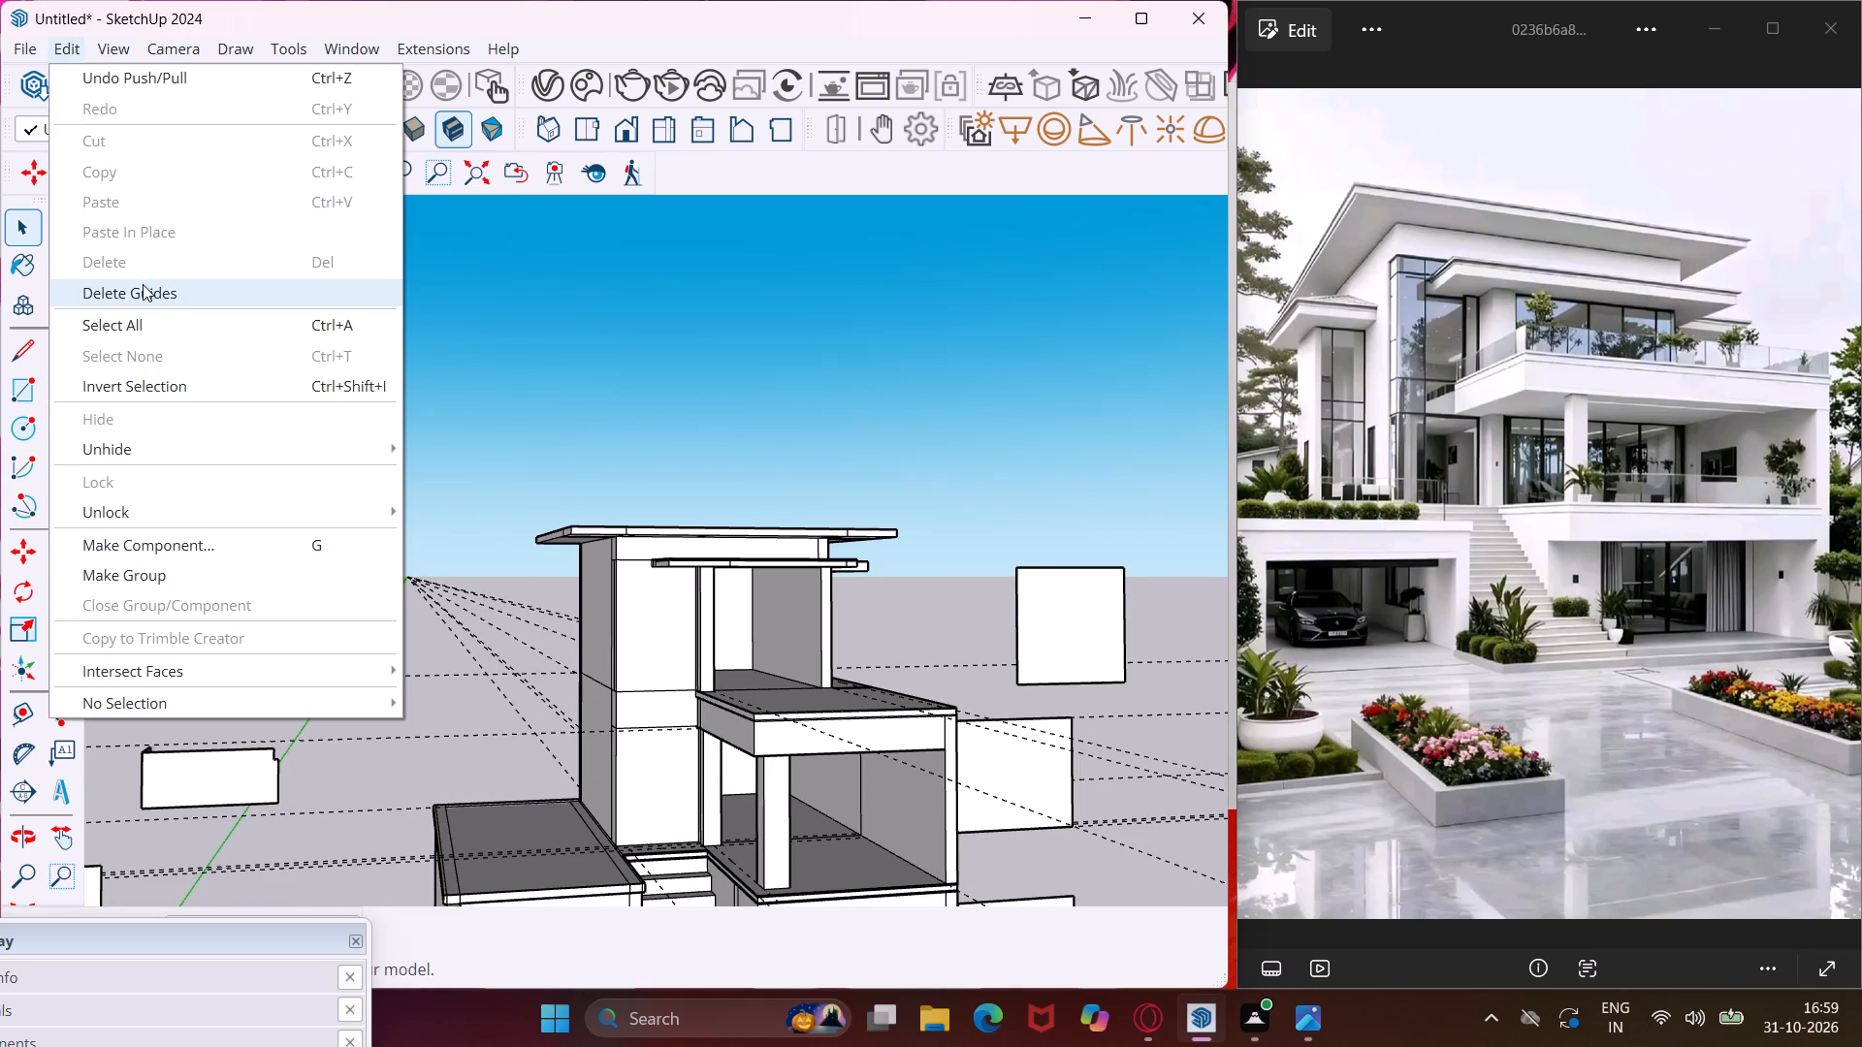
Examine the whole villa from the garage side and from above, comparing its massing with the reference image.
middle_drag(668, 720, 869, 783)
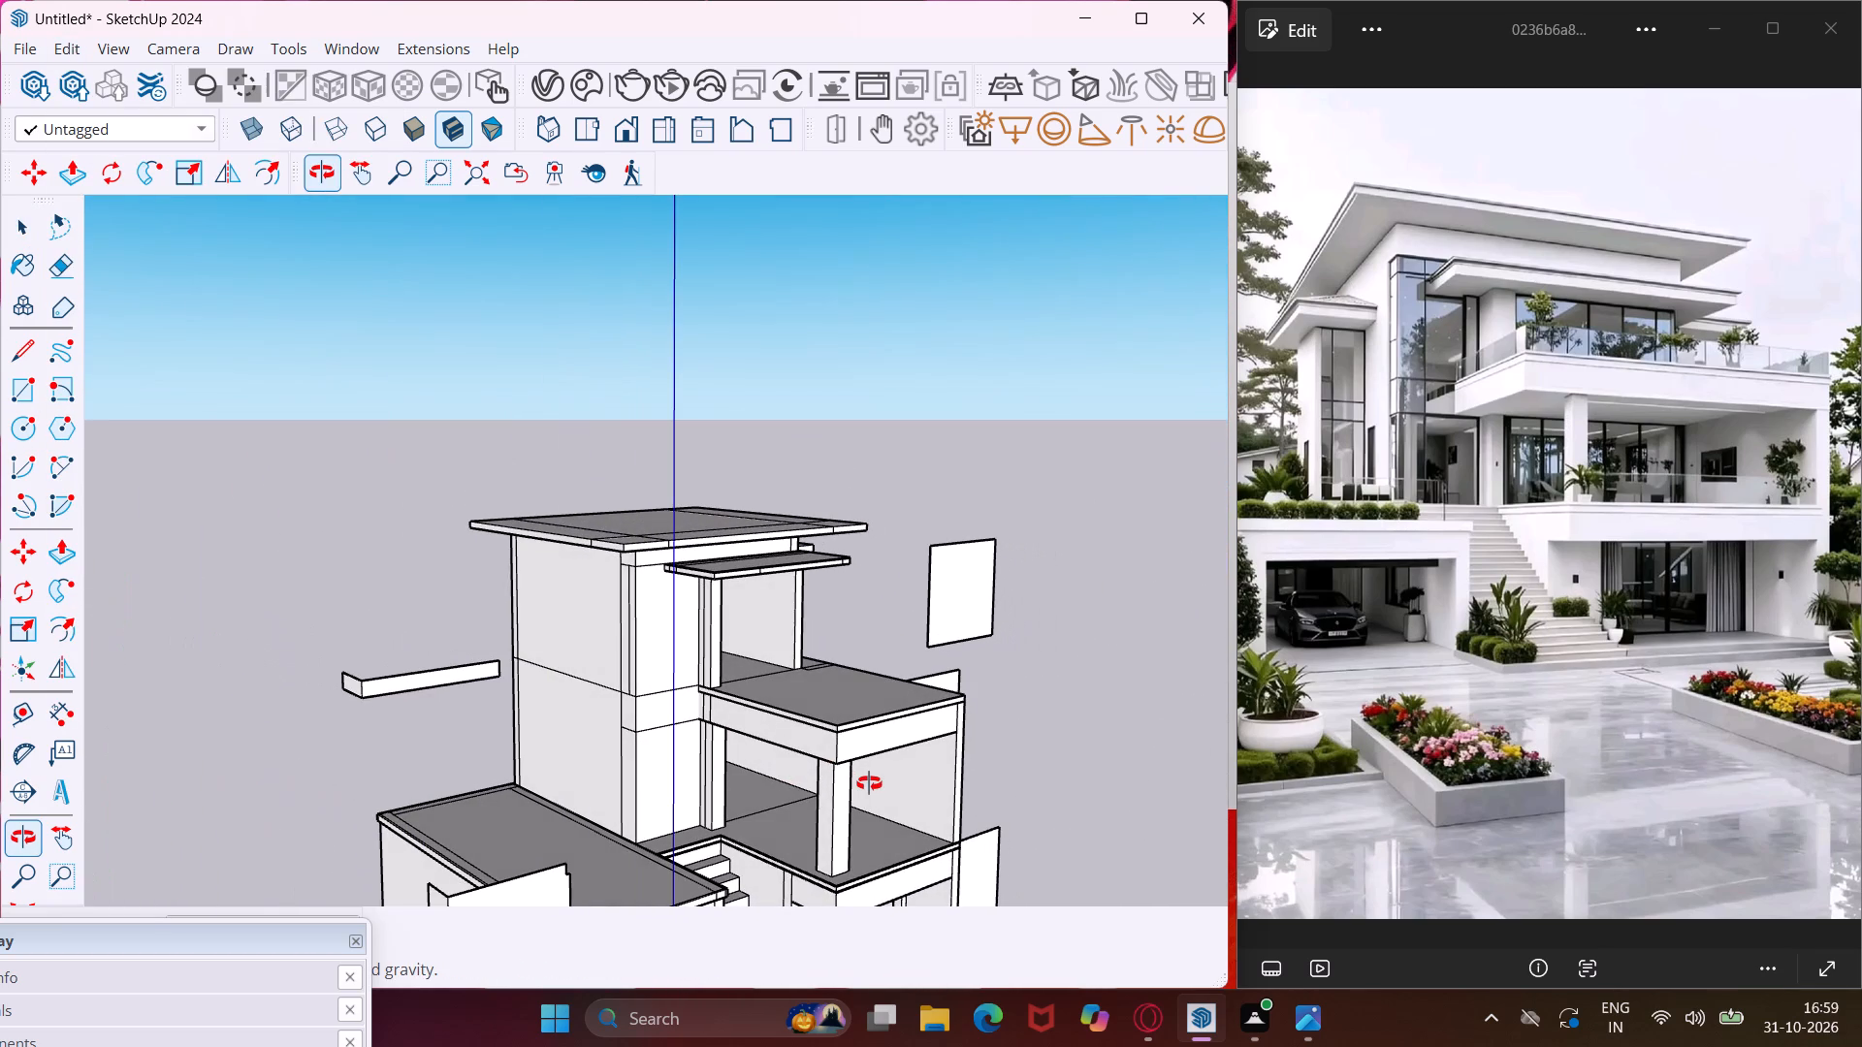
middle_drag(869, 783, 860, 786)
scroll(638, 605, up, 1)
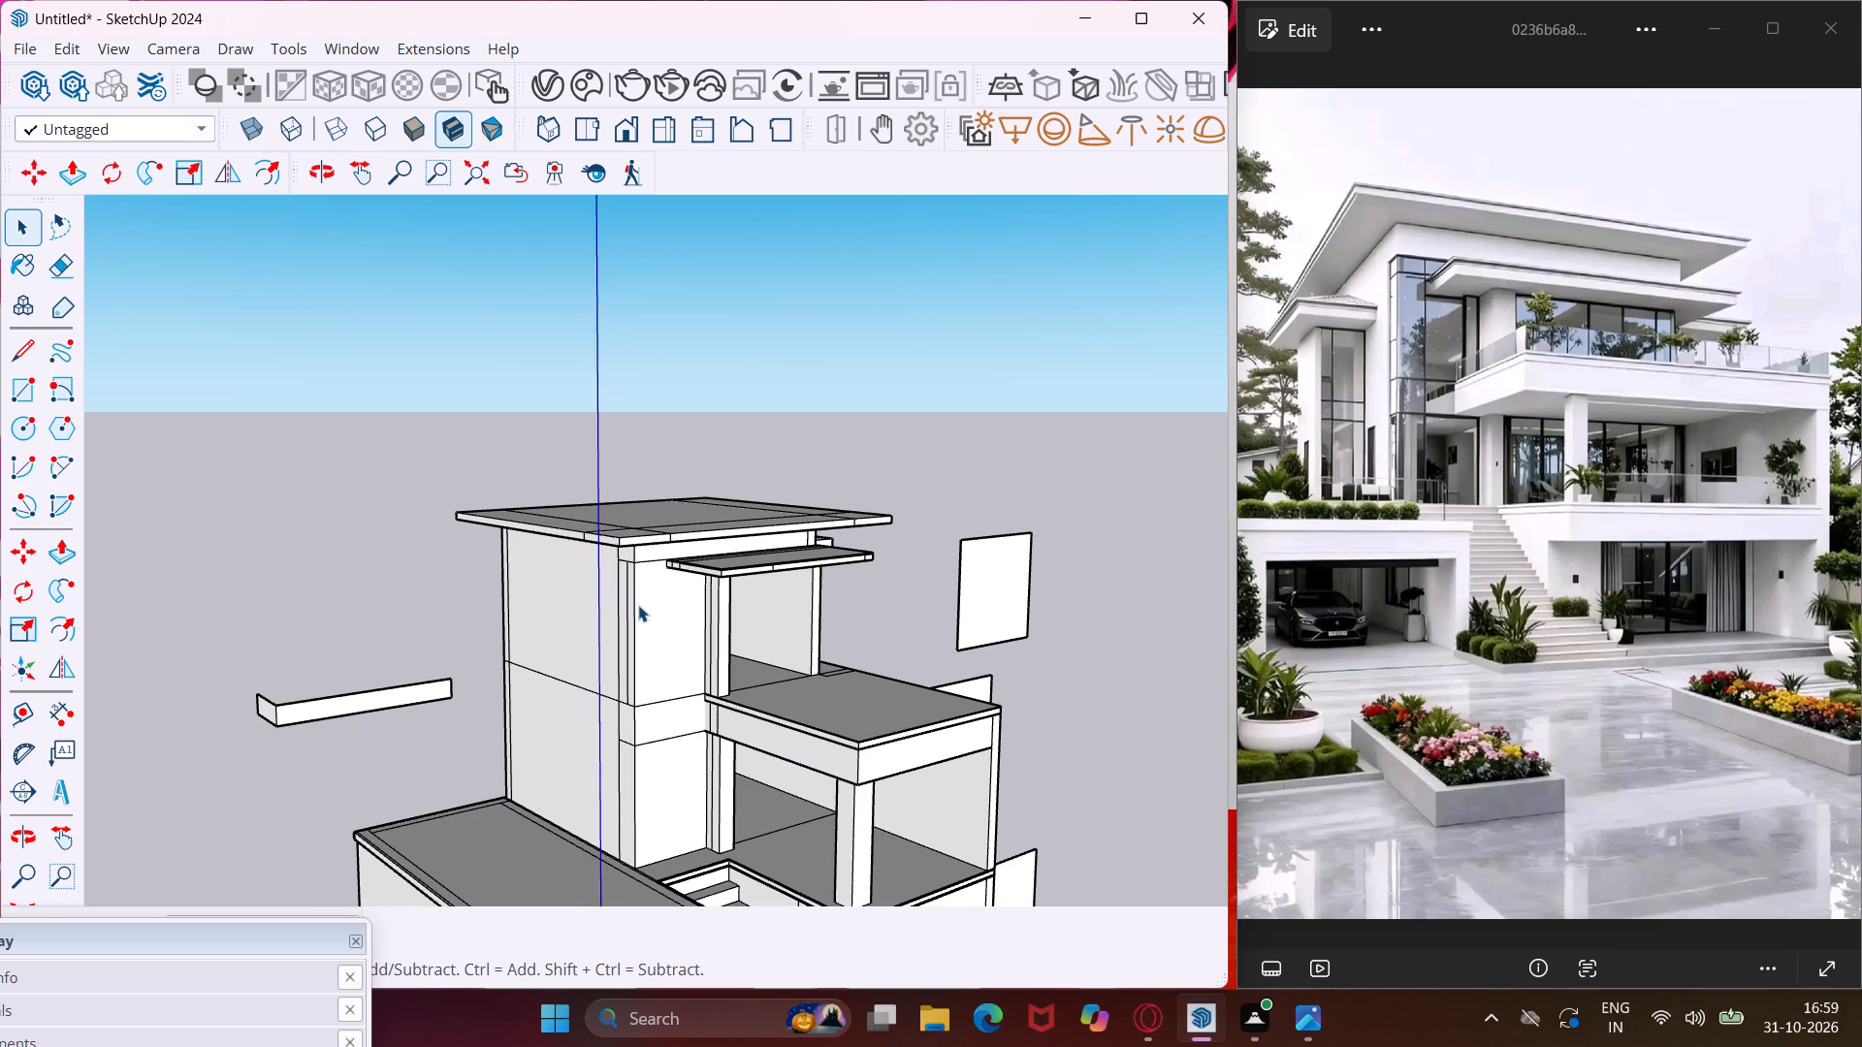
scroll(638, 605, down, 11)
middle_drag(638, 605, 687, 660)
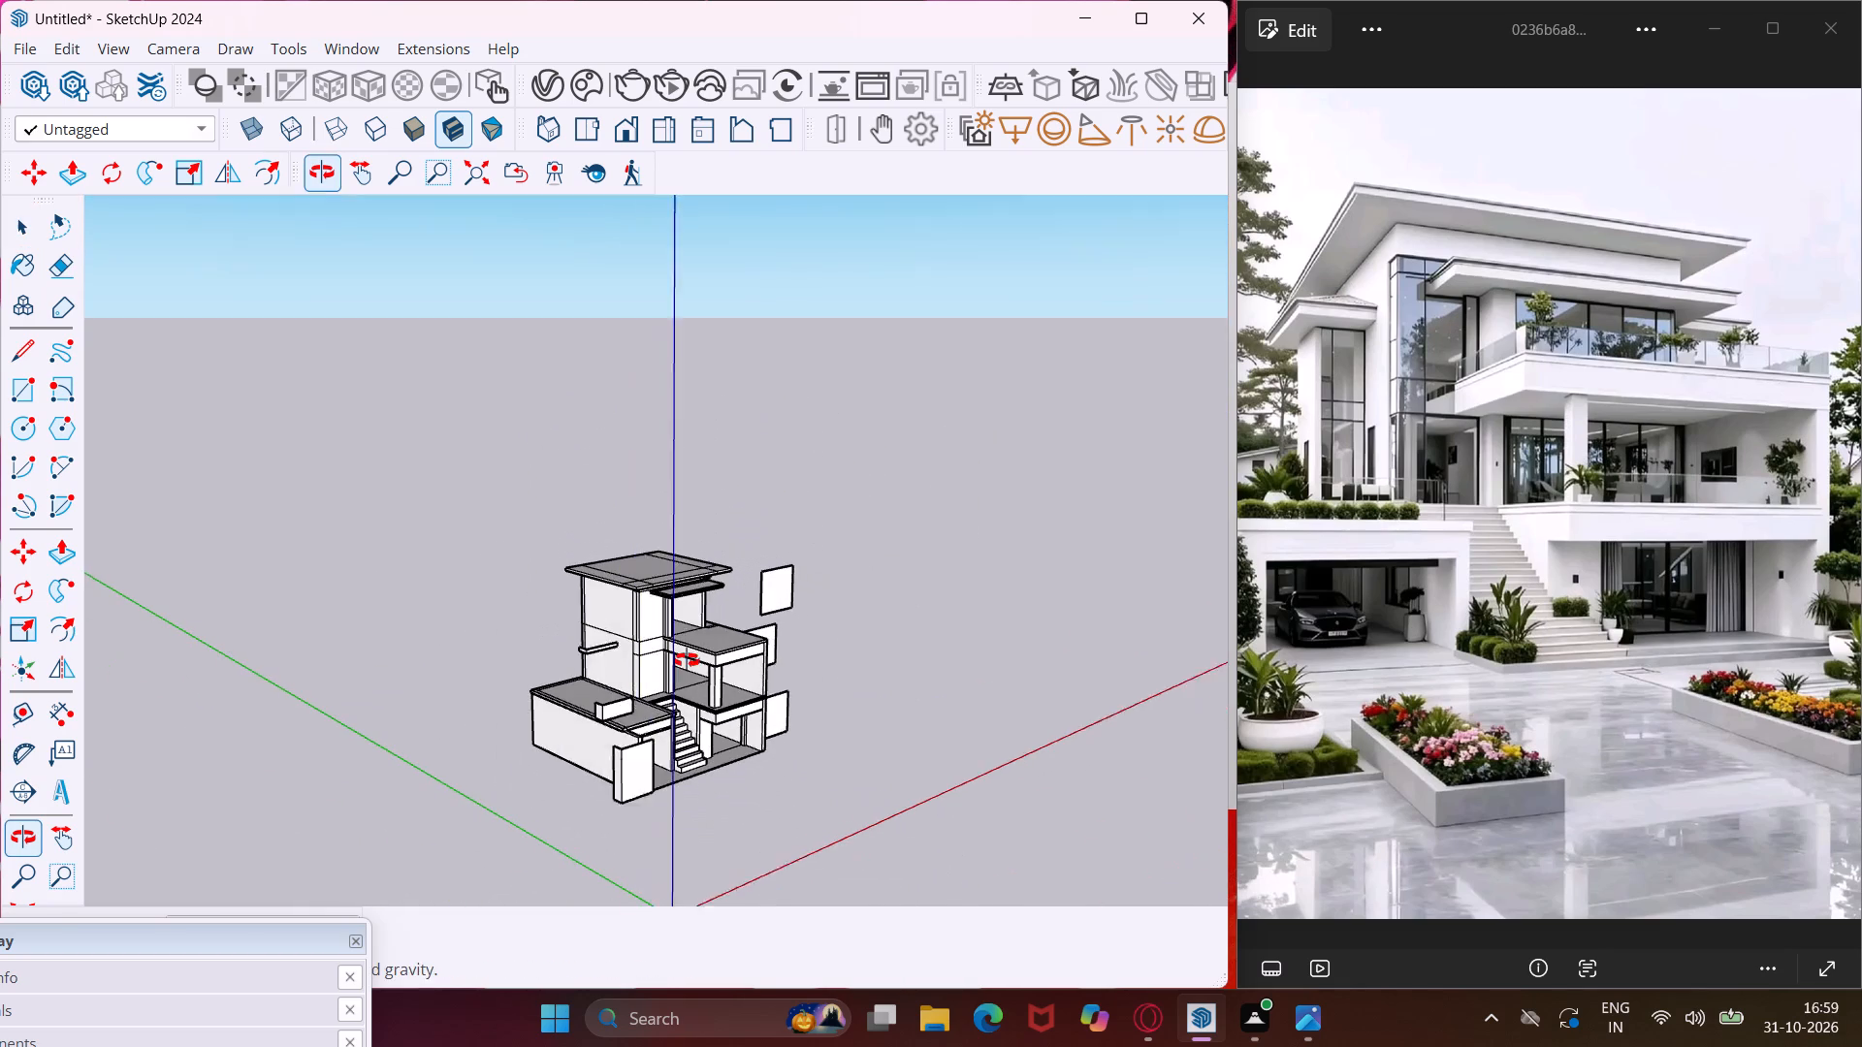
middle_drag(687, 660, 694, 678)
scroll(632, 619, up, 1)
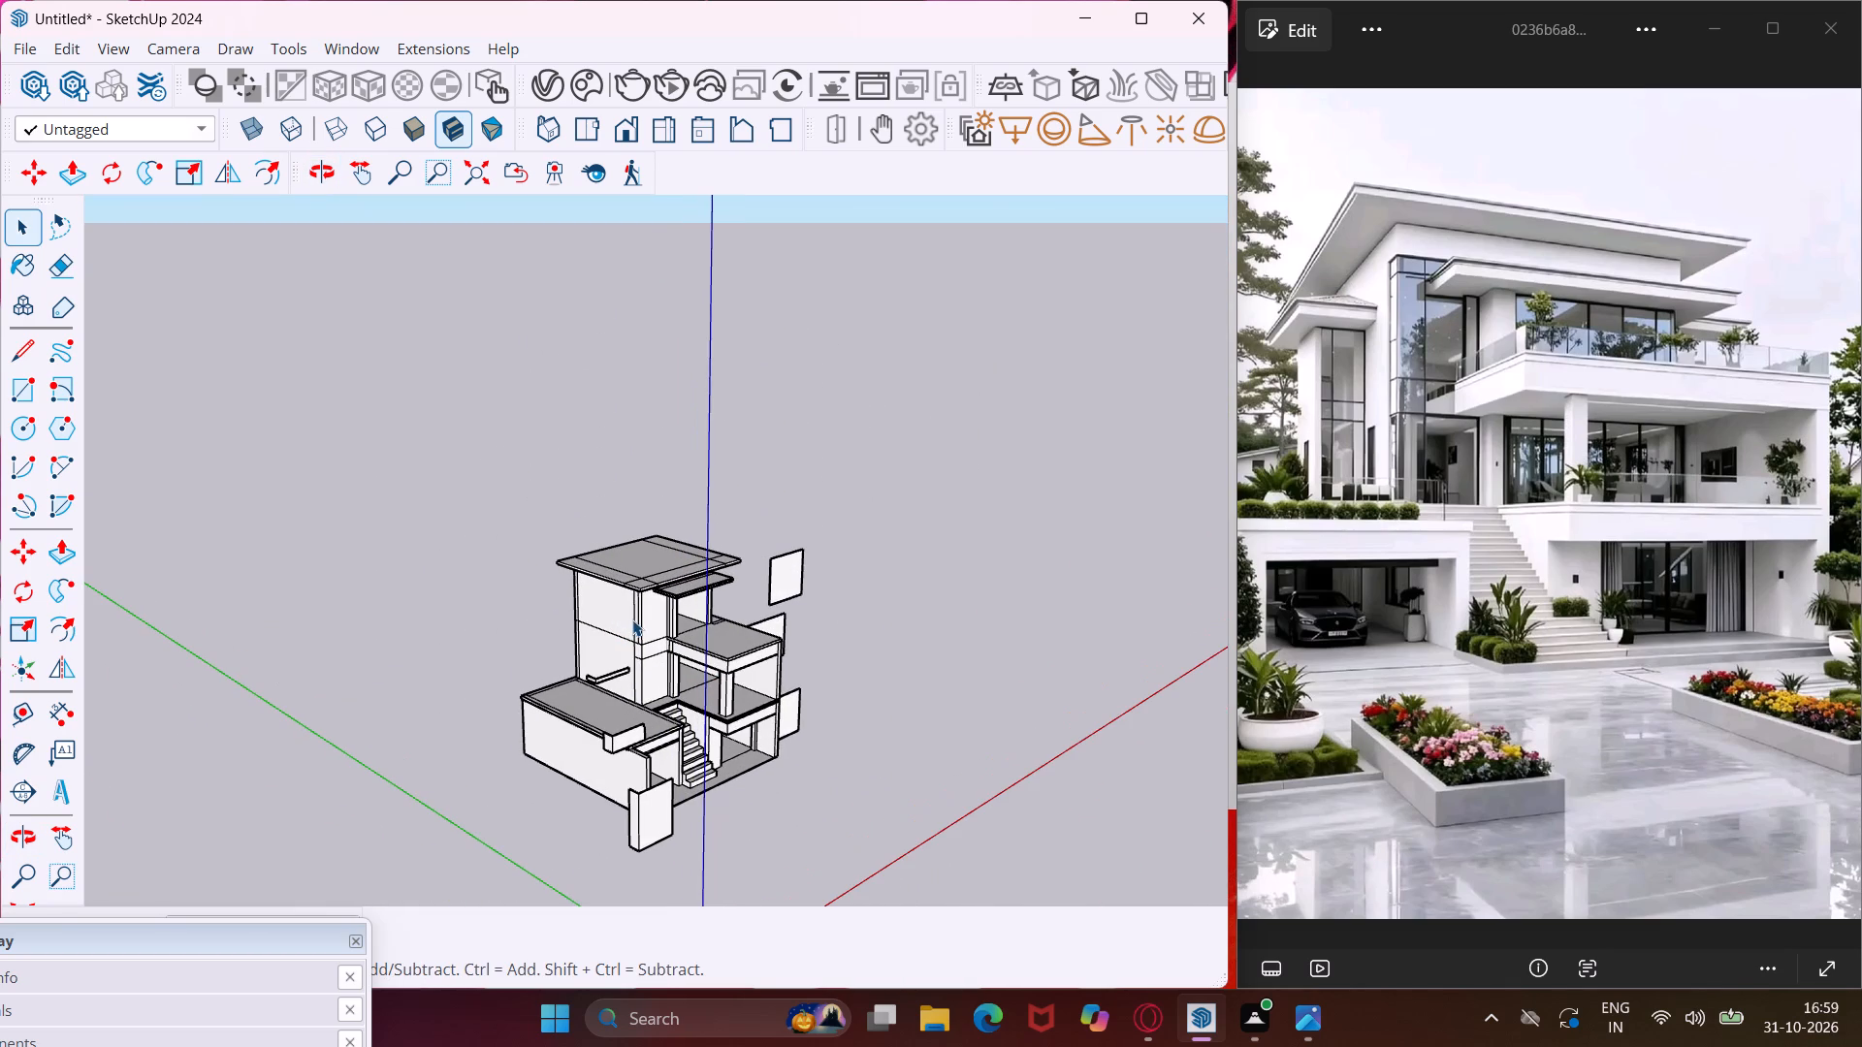
scroll(632, 619, up, 7)
scroll(636, 615, down, 5)
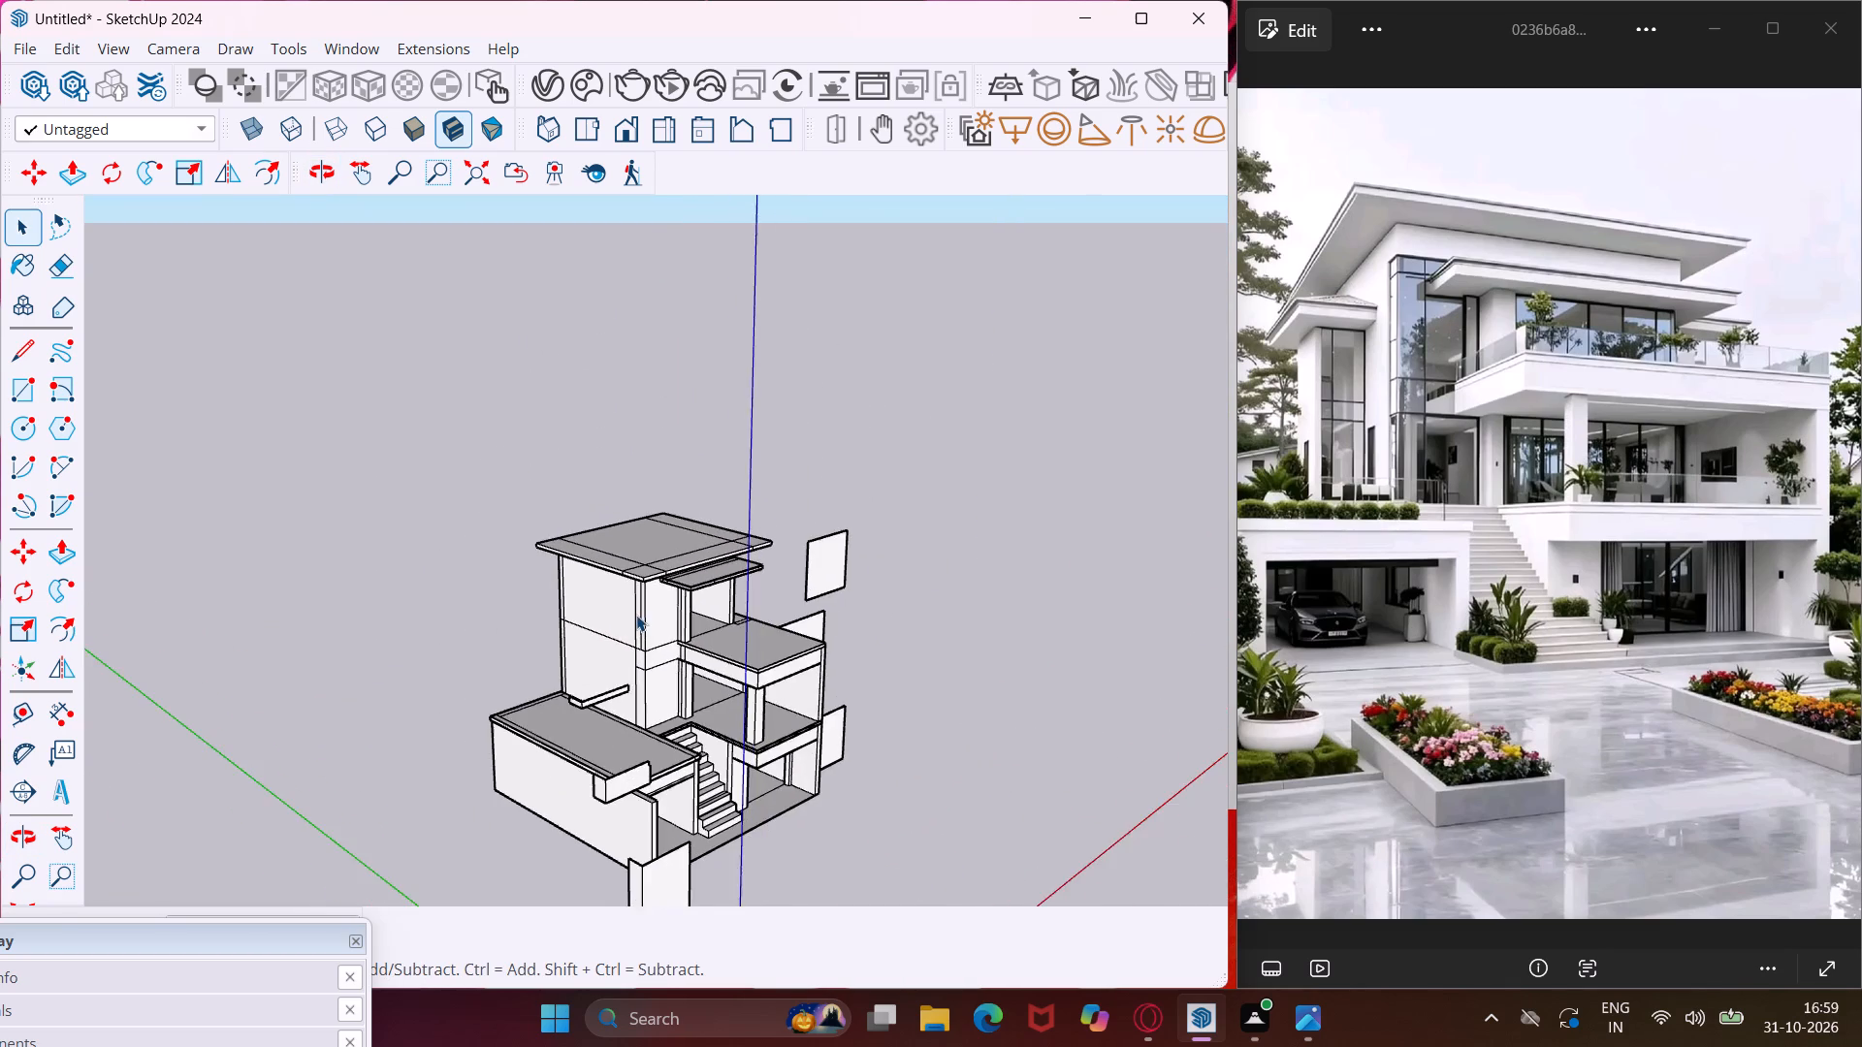
Erase the vertical edge splitting the narrow corner face of the top floor's front wall, below the roof slab.
scroll(636, 615, up, 11)
middle_drag(662, 596, 696, 493)
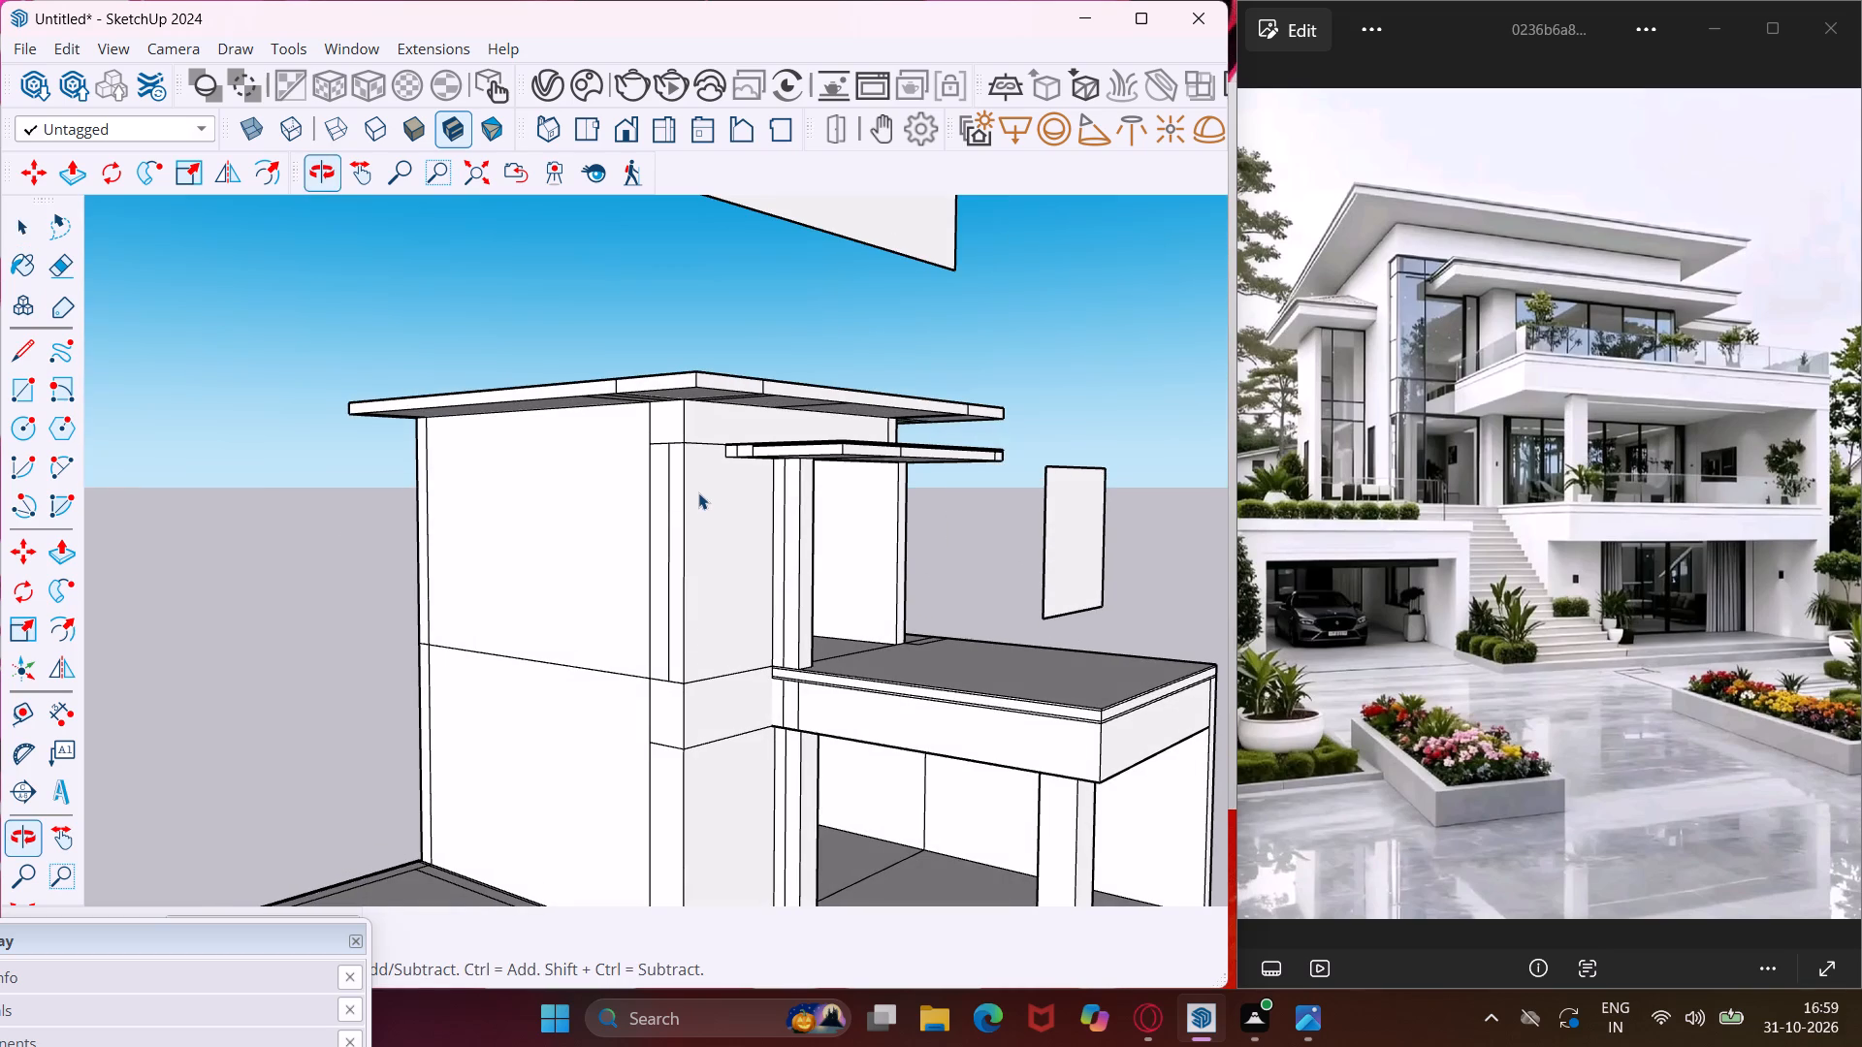
key(e)
scroll(671, 492, up, 3)
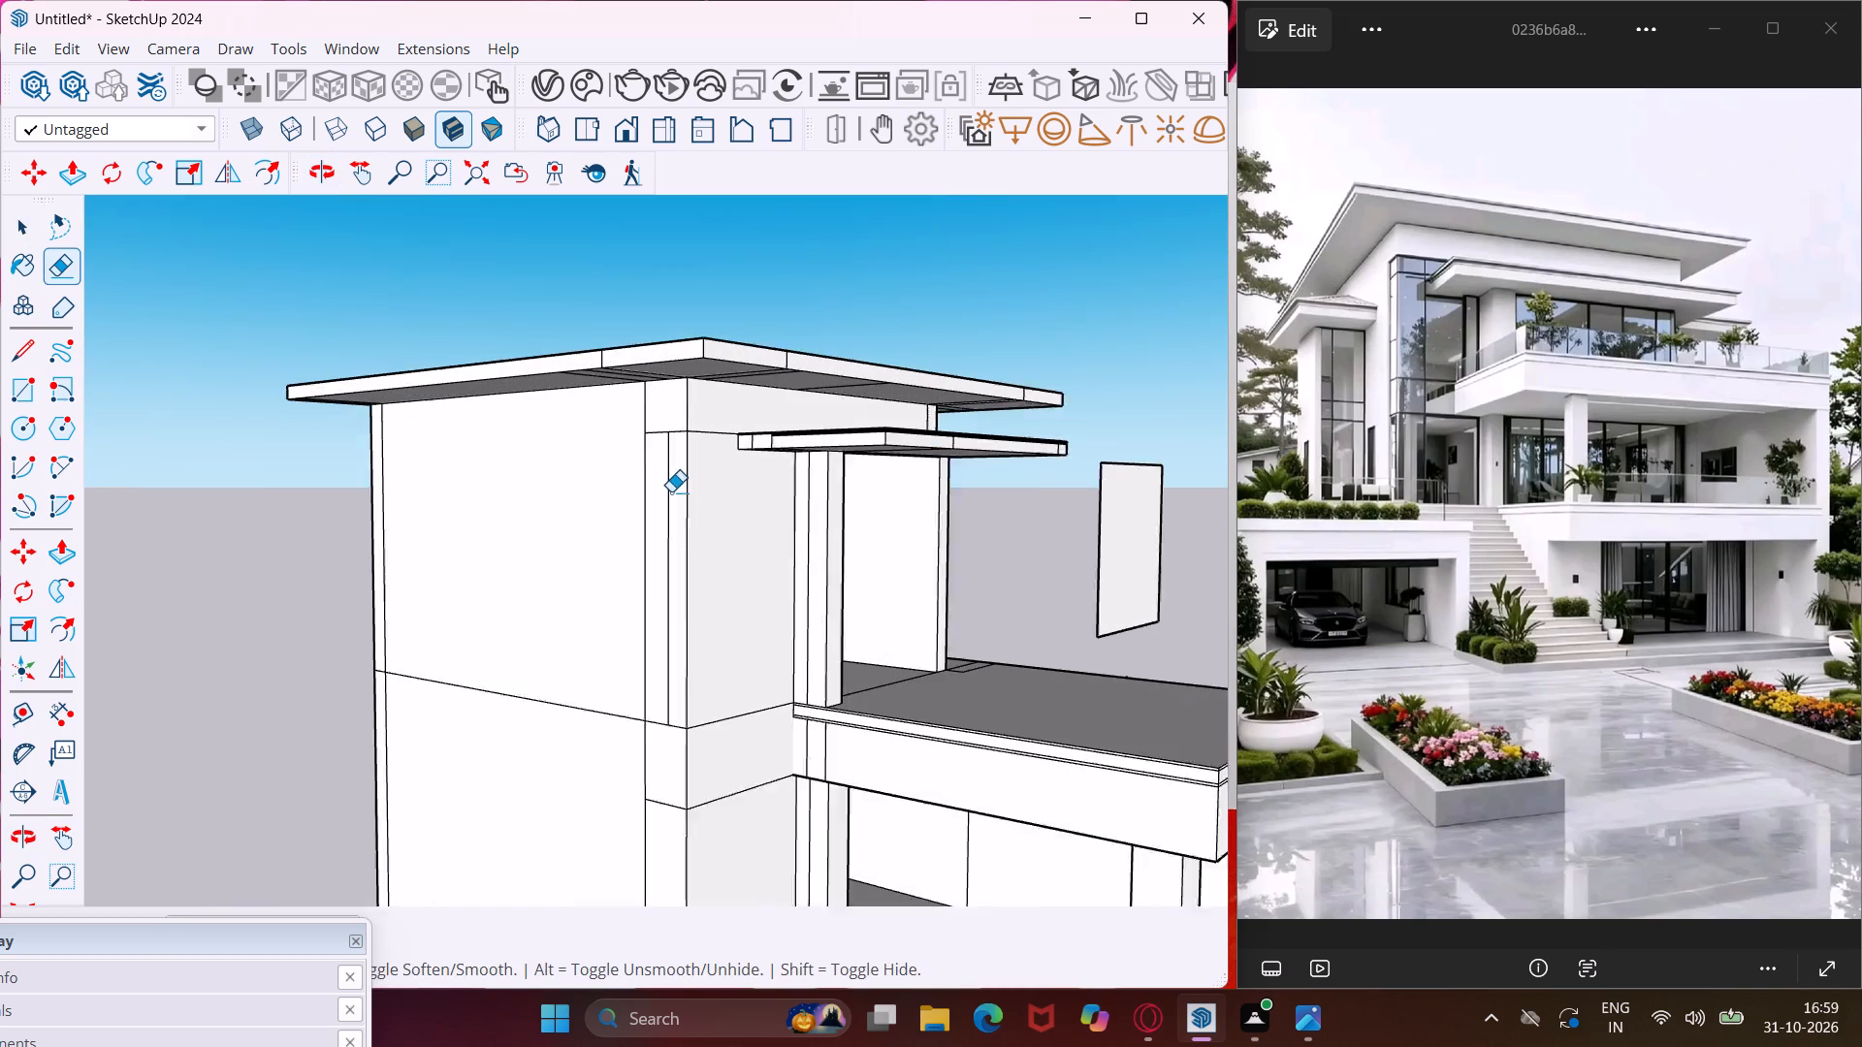
scroll(671, 492, up, 1)
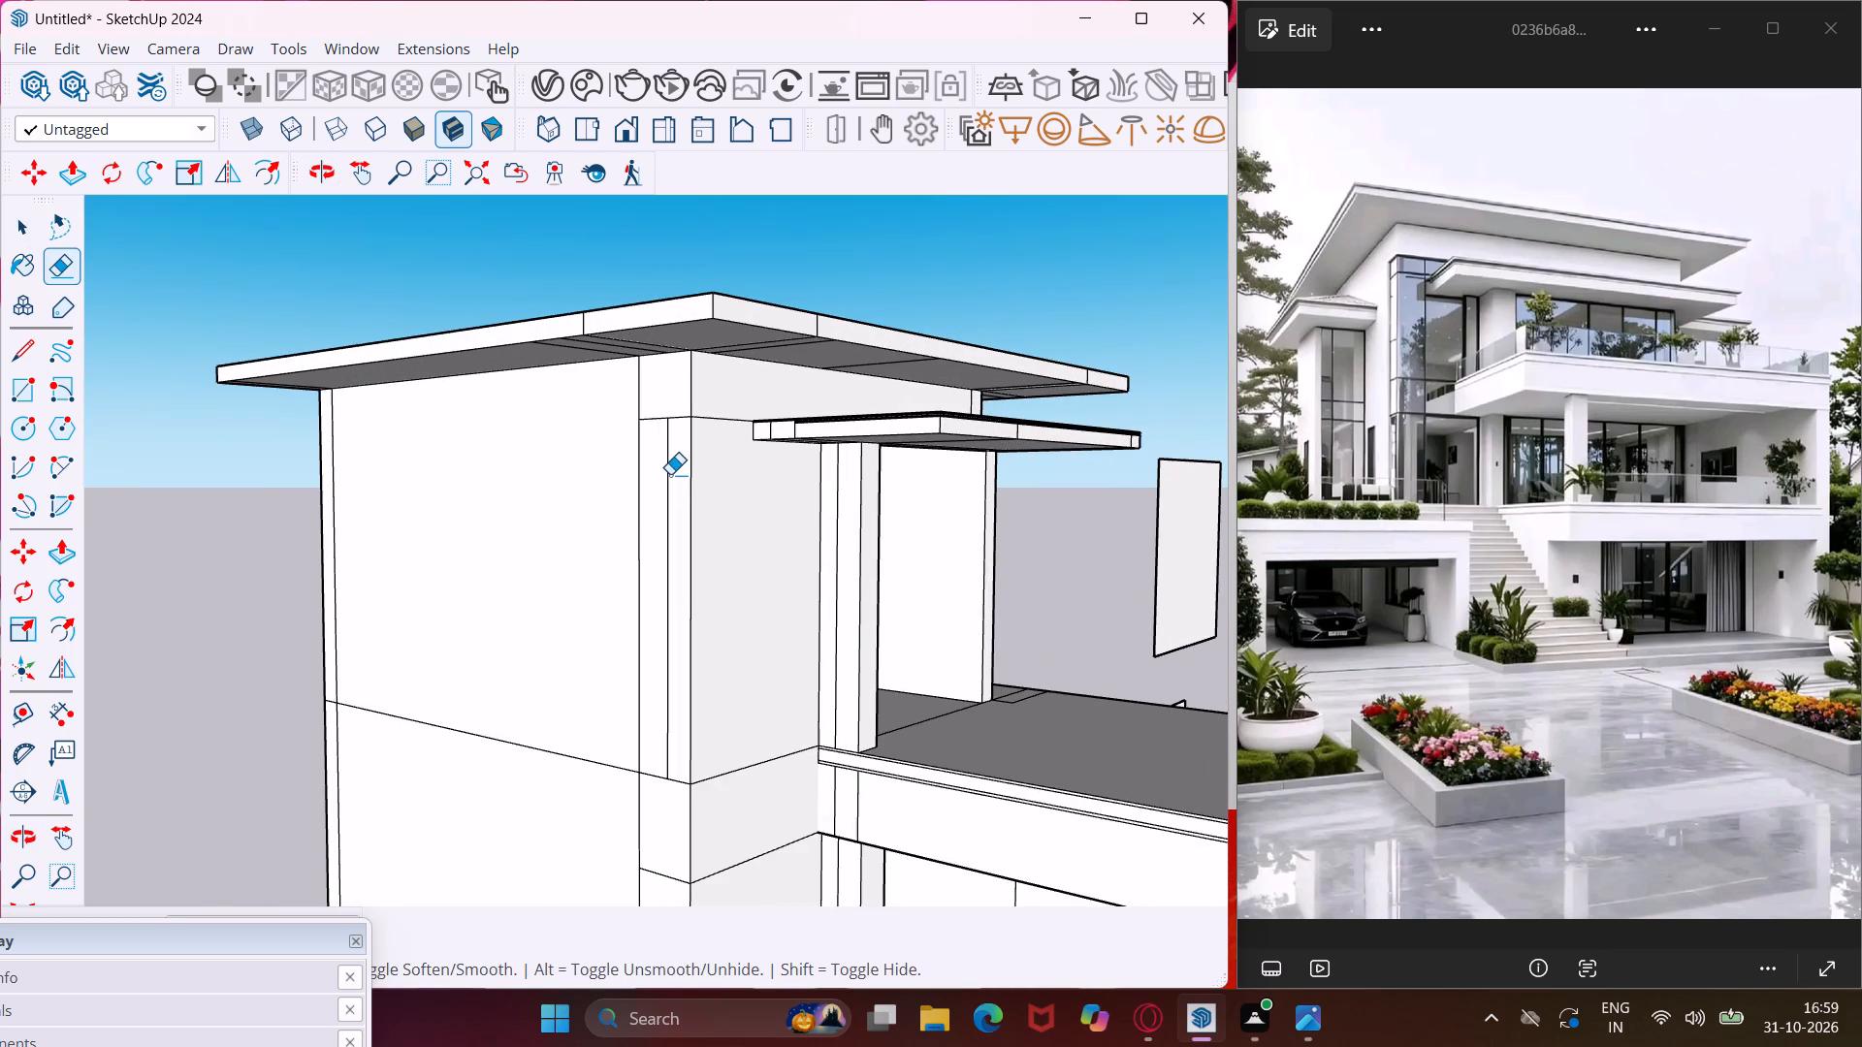
click(667, 474)
key(Escape)
key(space)
Copy the top floor's narrow corner face and adjoining front wall face into the open space beyond the garage side.
click(673, 486)
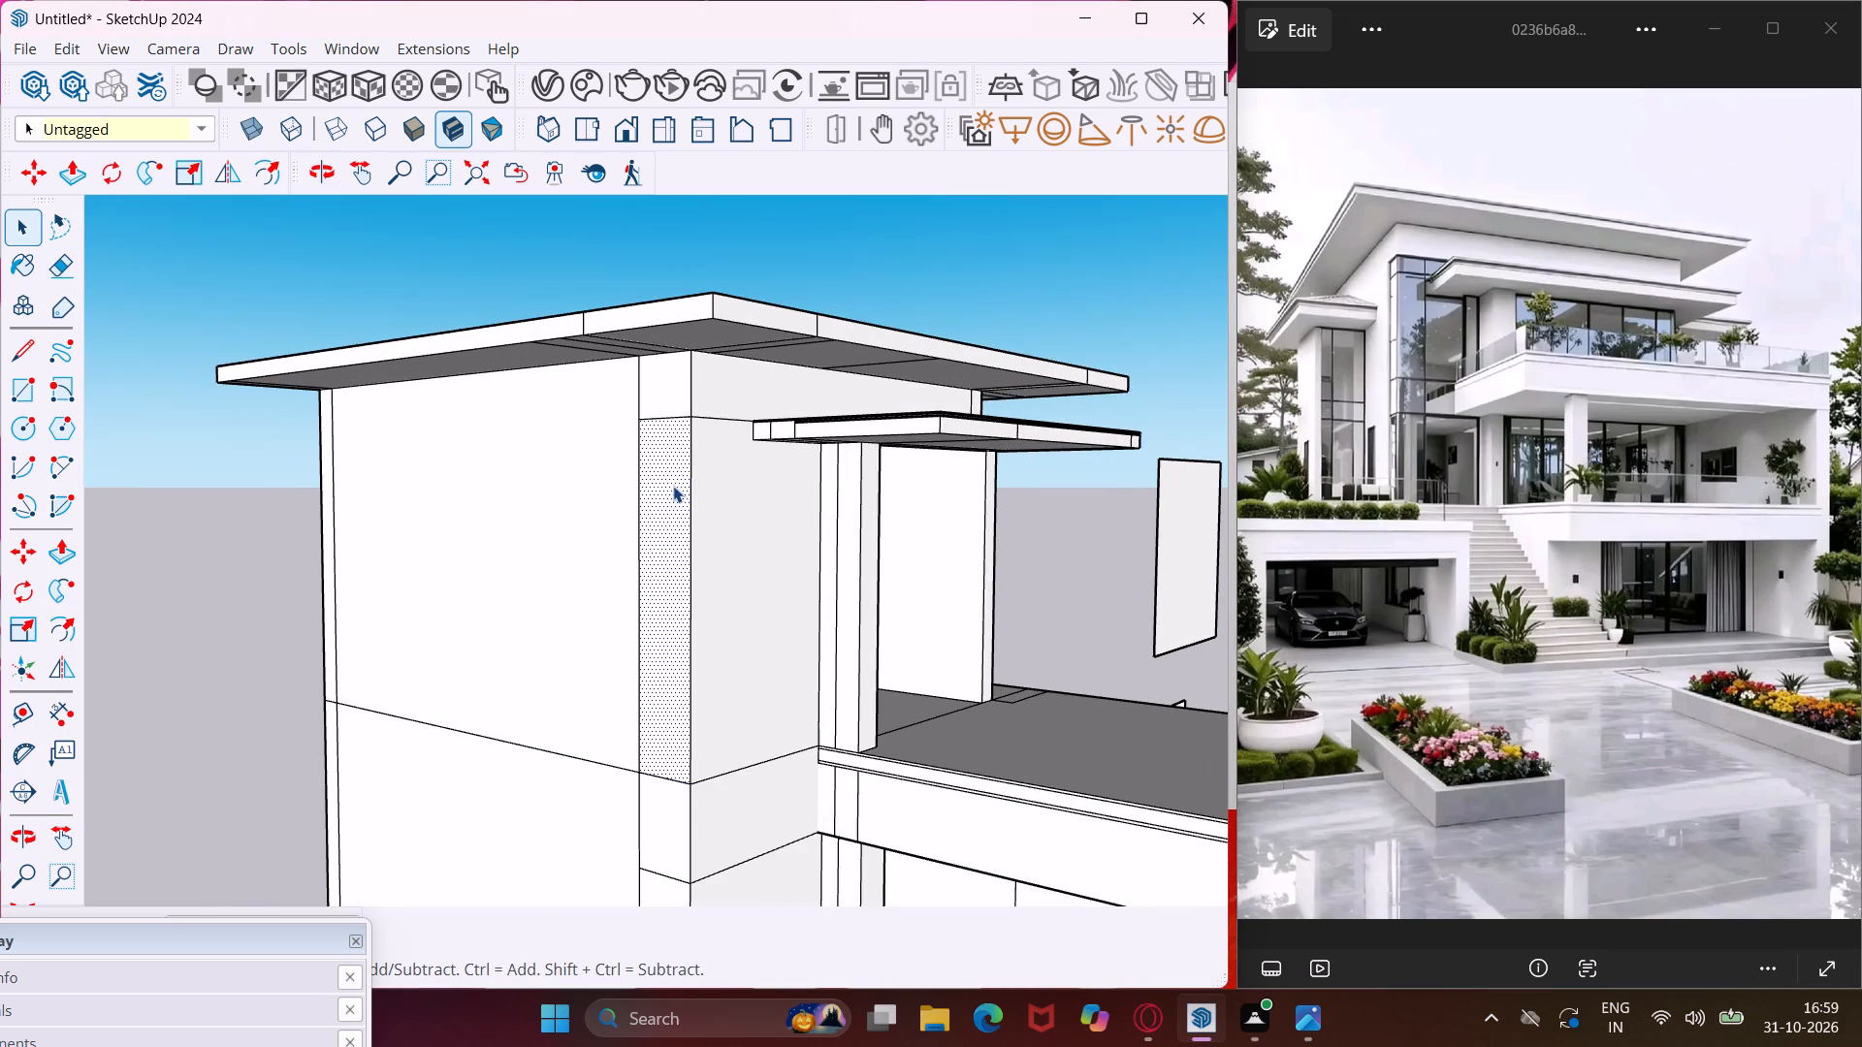
ctrl+click(726, 519)
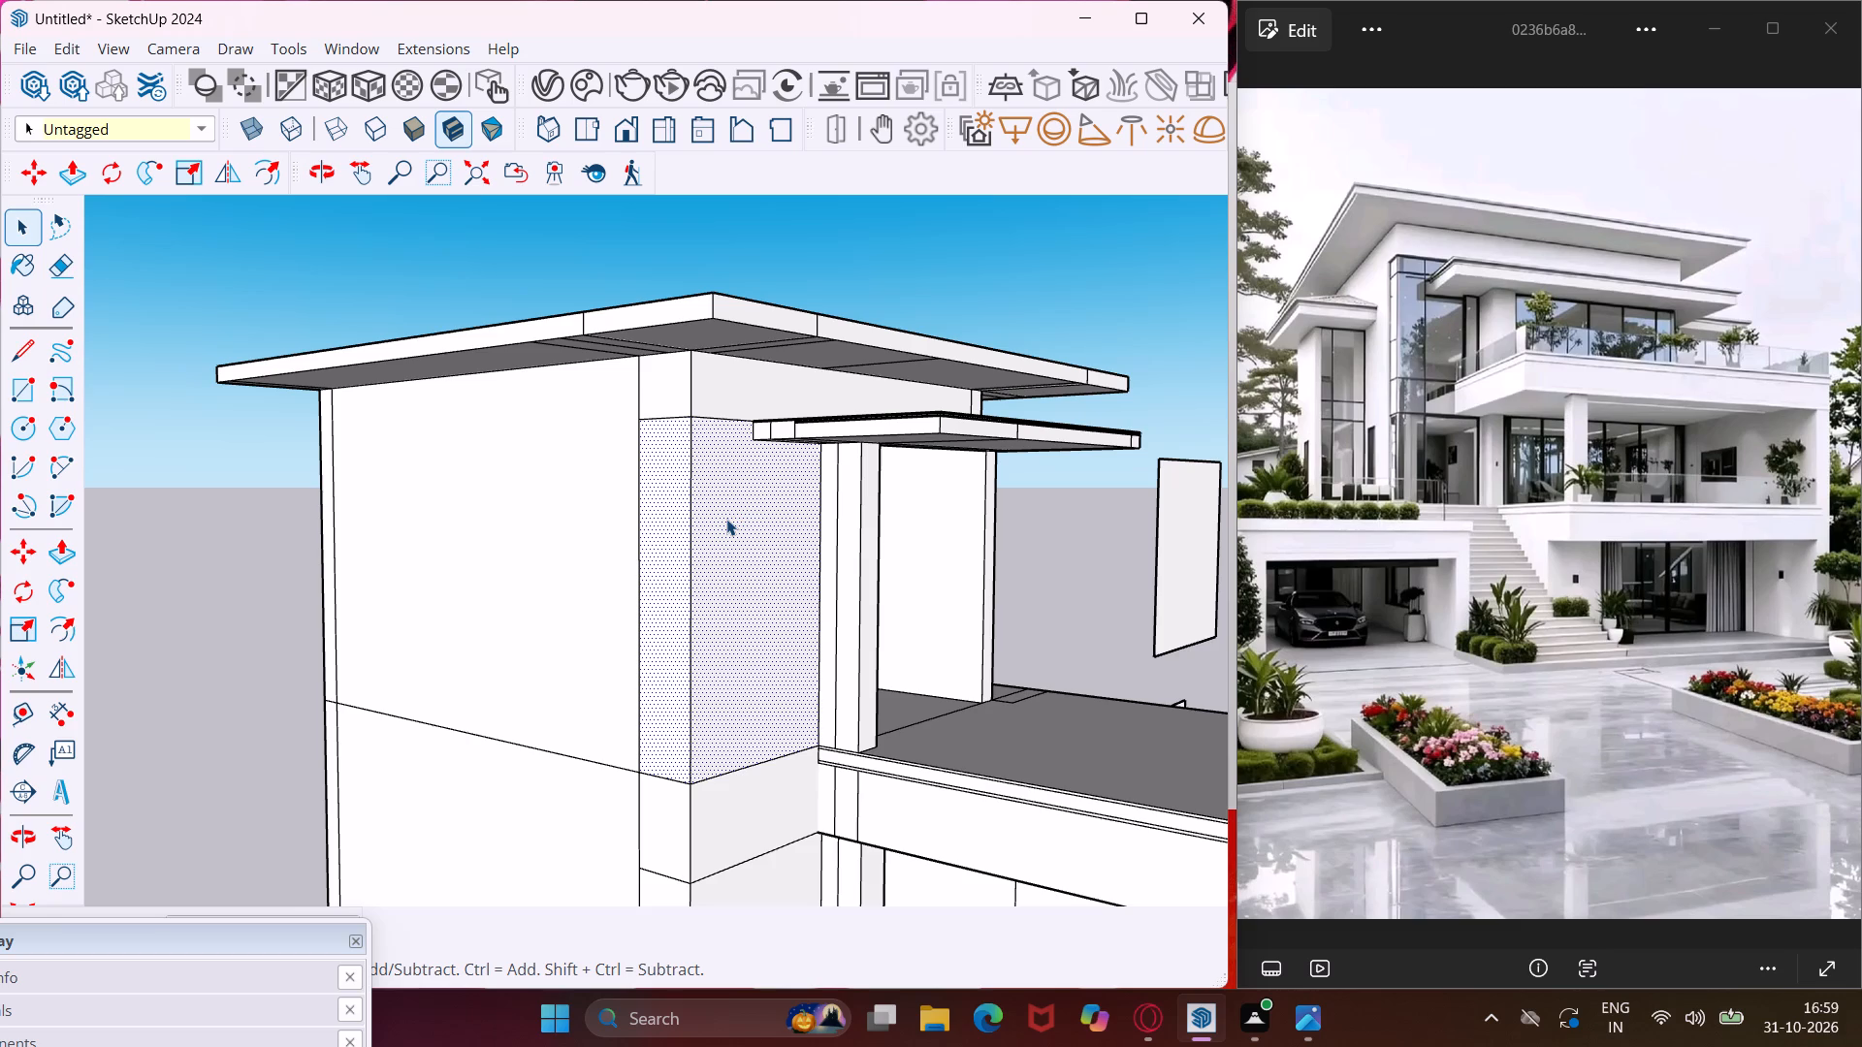
key(m)
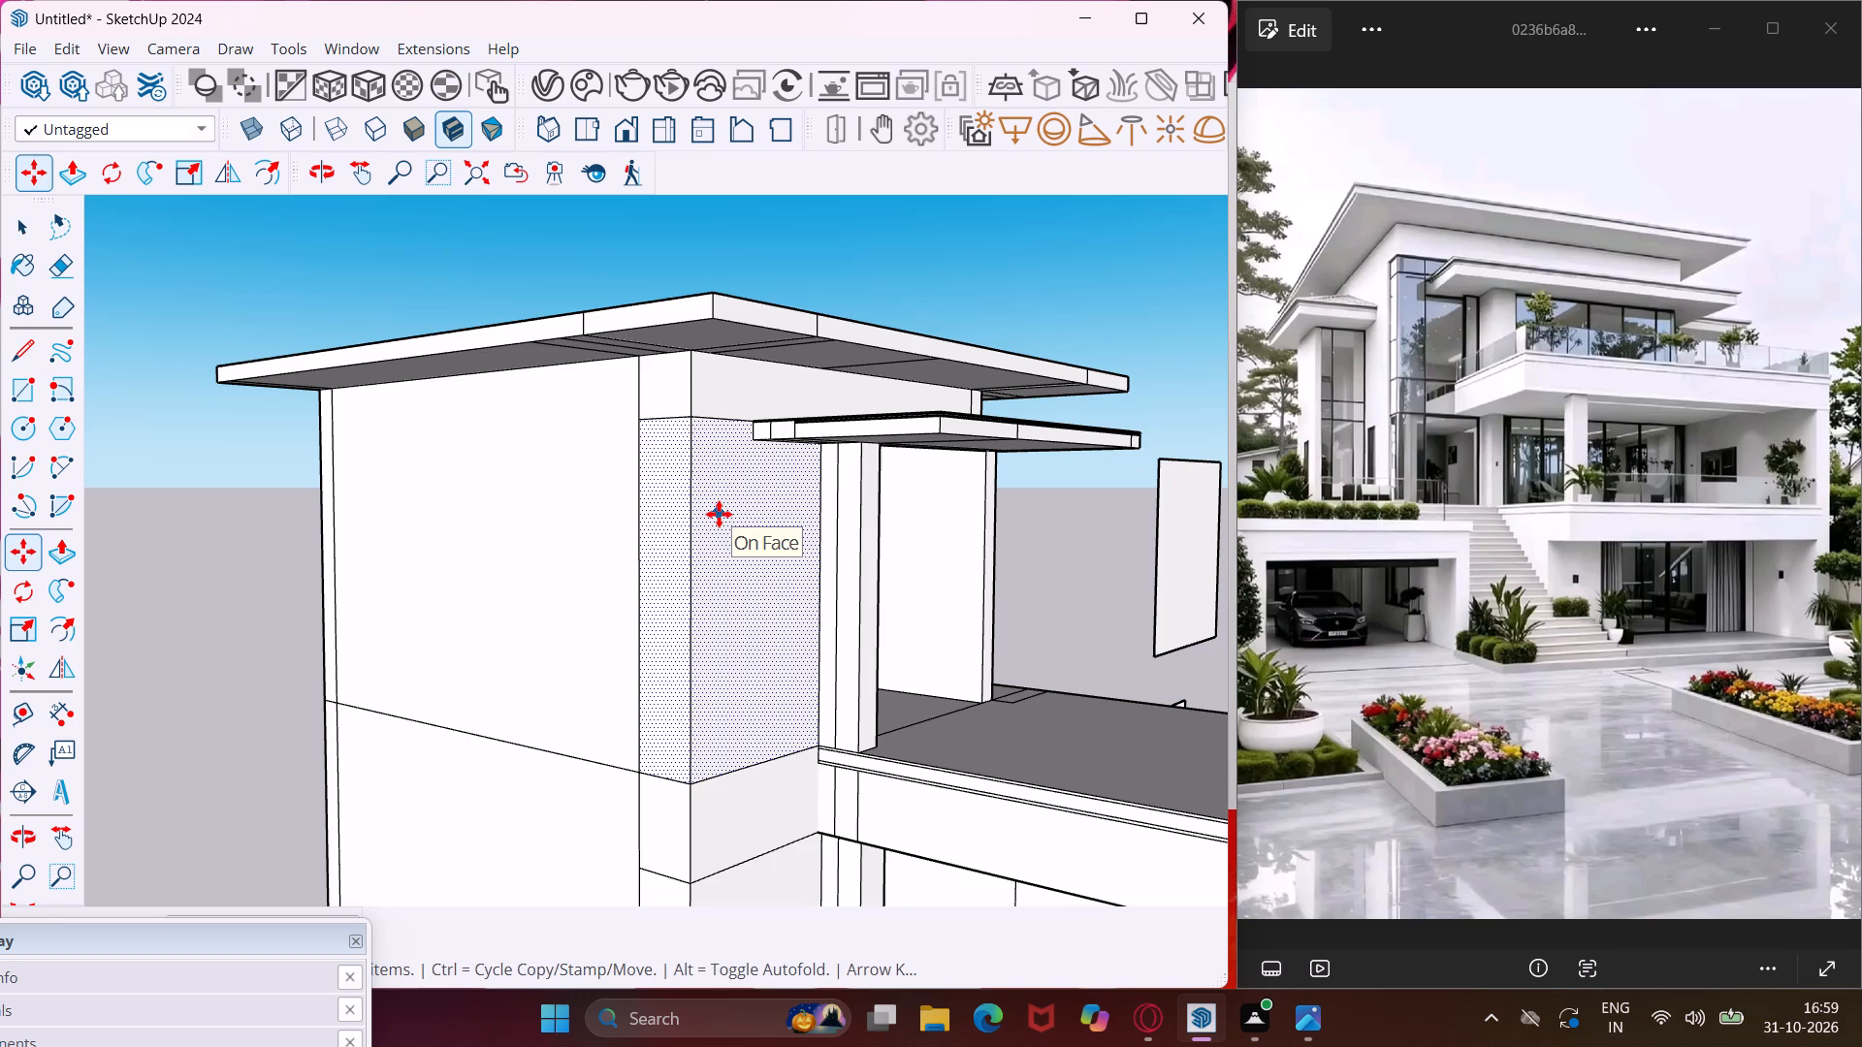
click(692, 417)
scroll(677, 426, down, 6)
middle_drag(677, 426, 569, 462)
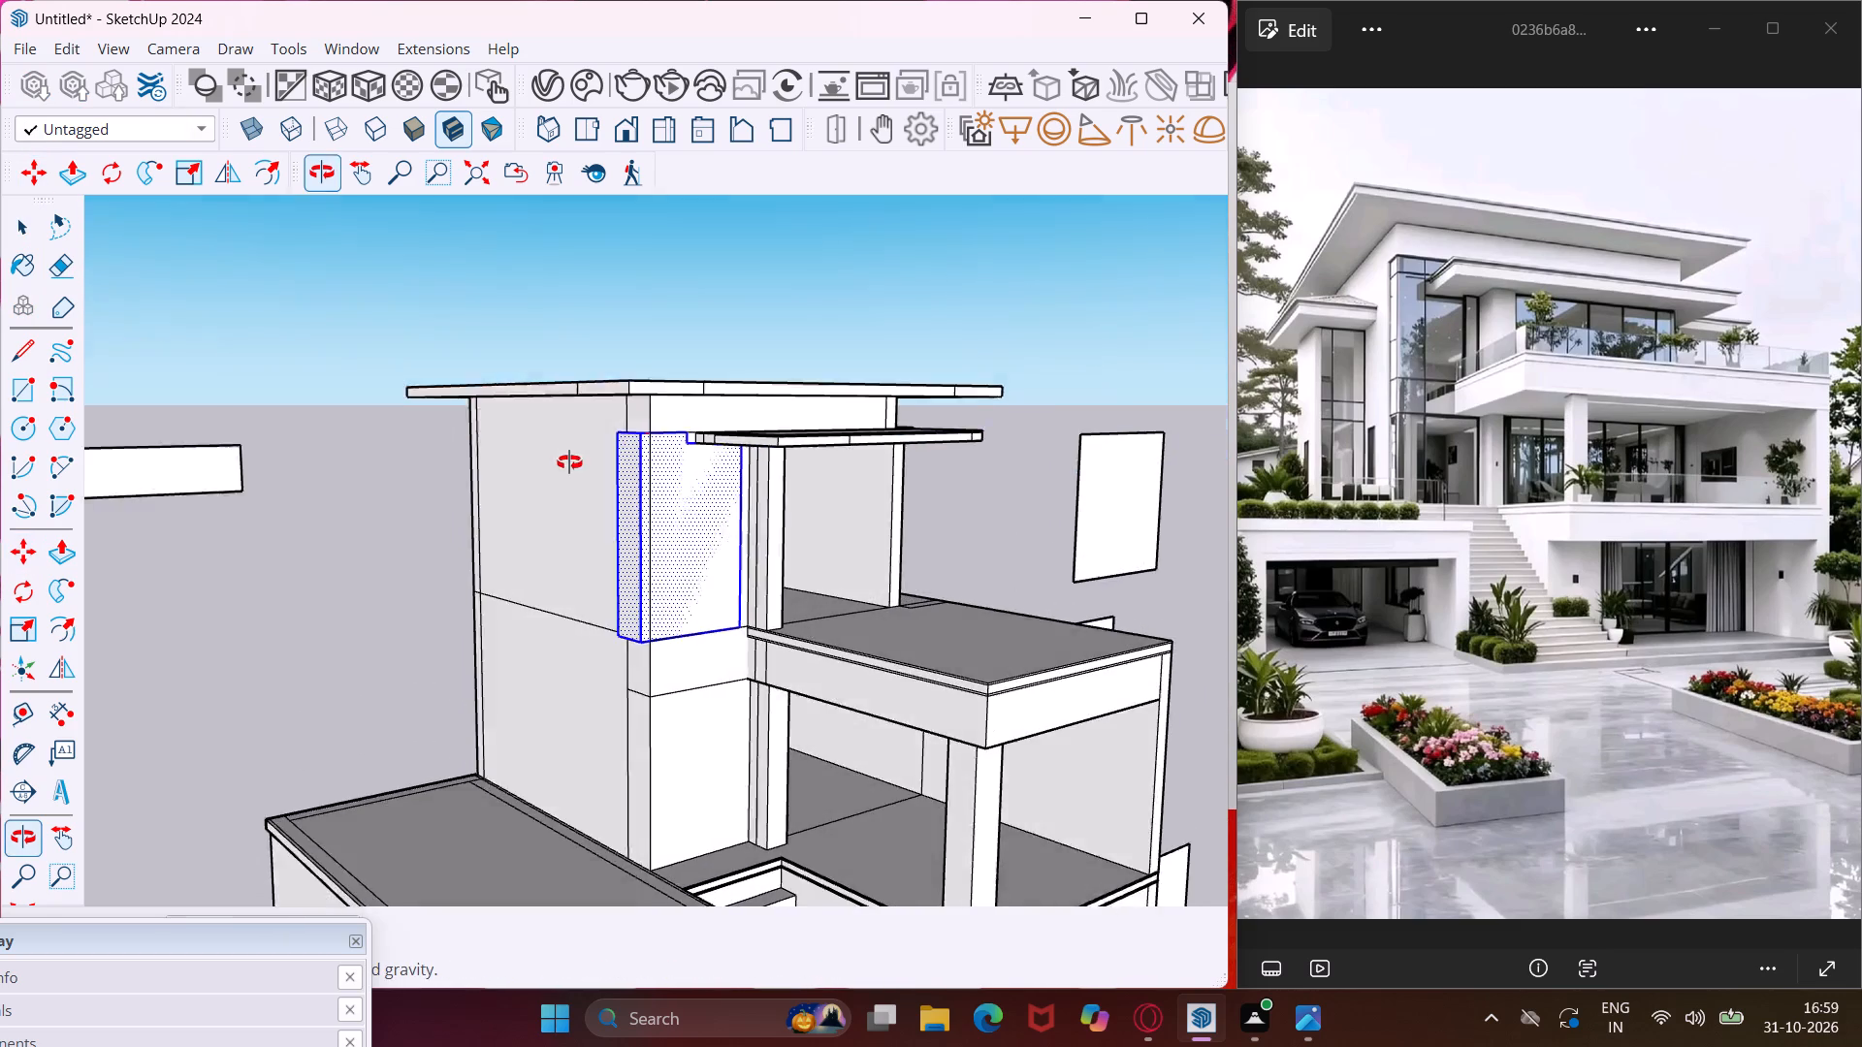
middle_drag(569, 462, 558, 470)
scroll(556, 470, down, 6)
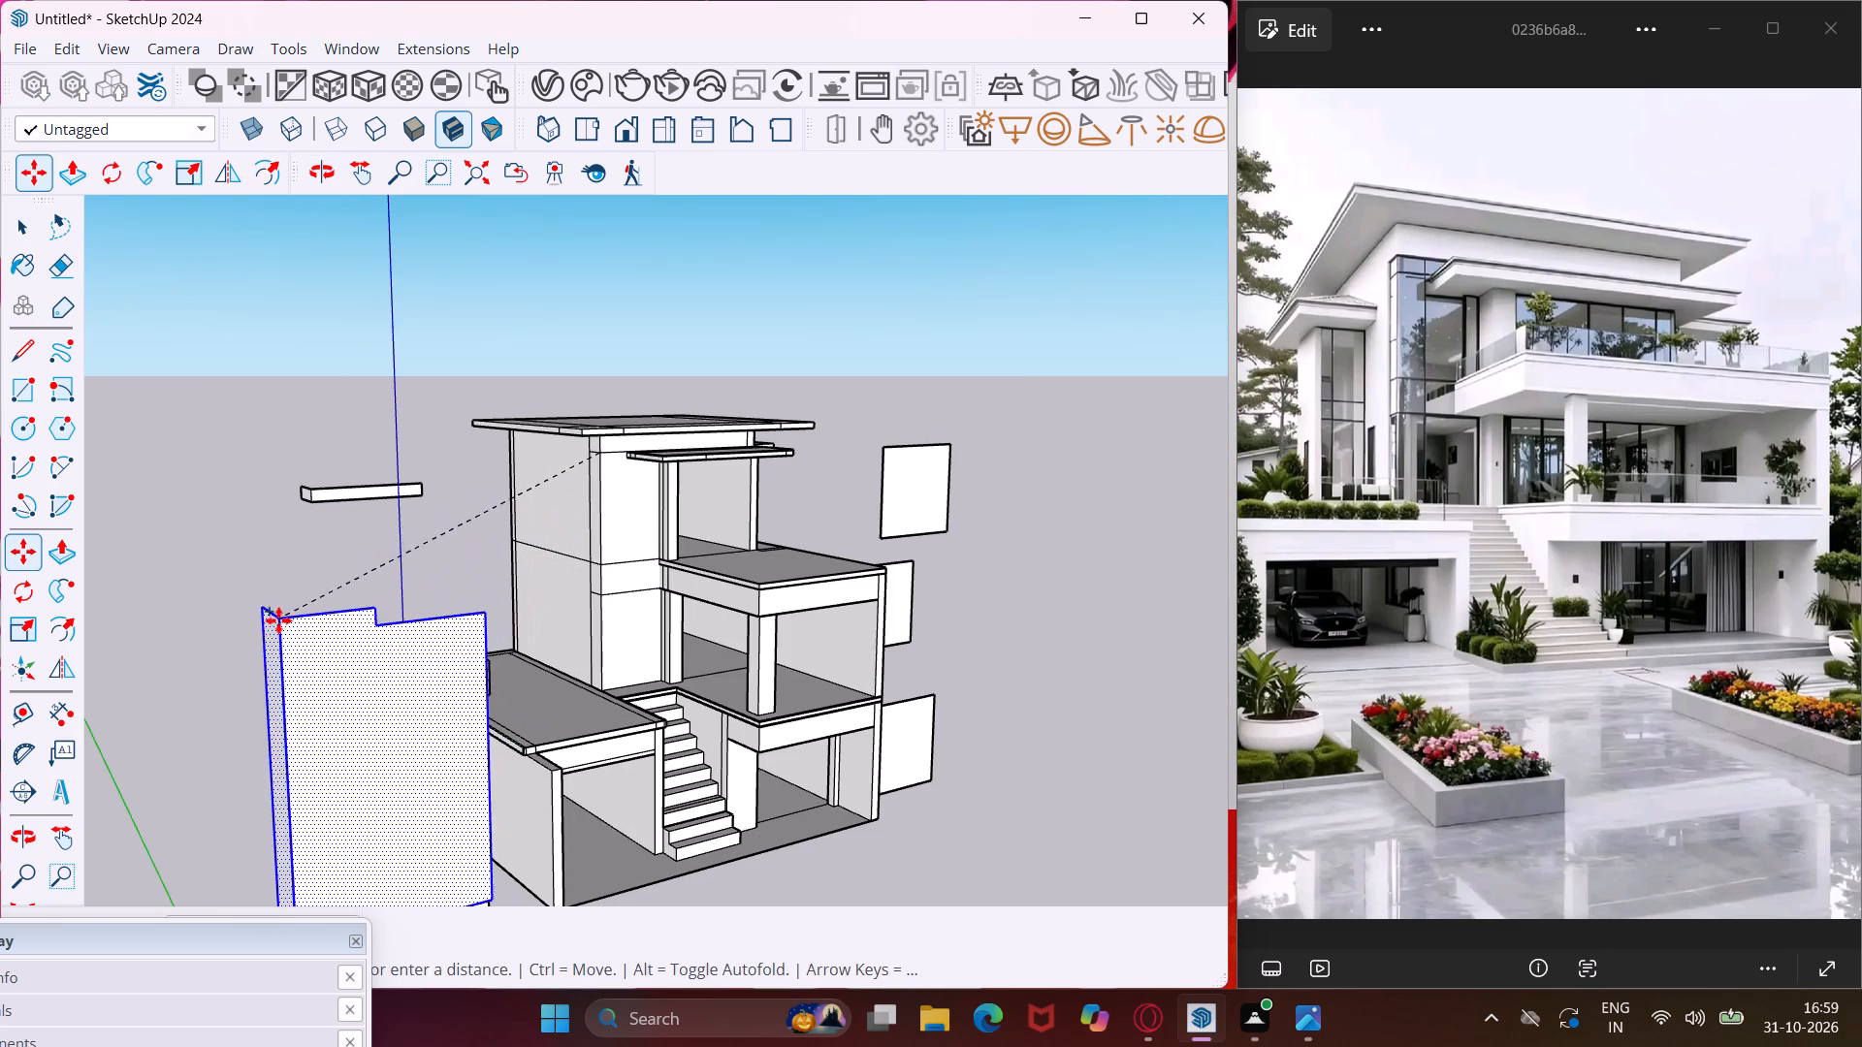
scroll(273, 617, down, 6)
click(208, 603)
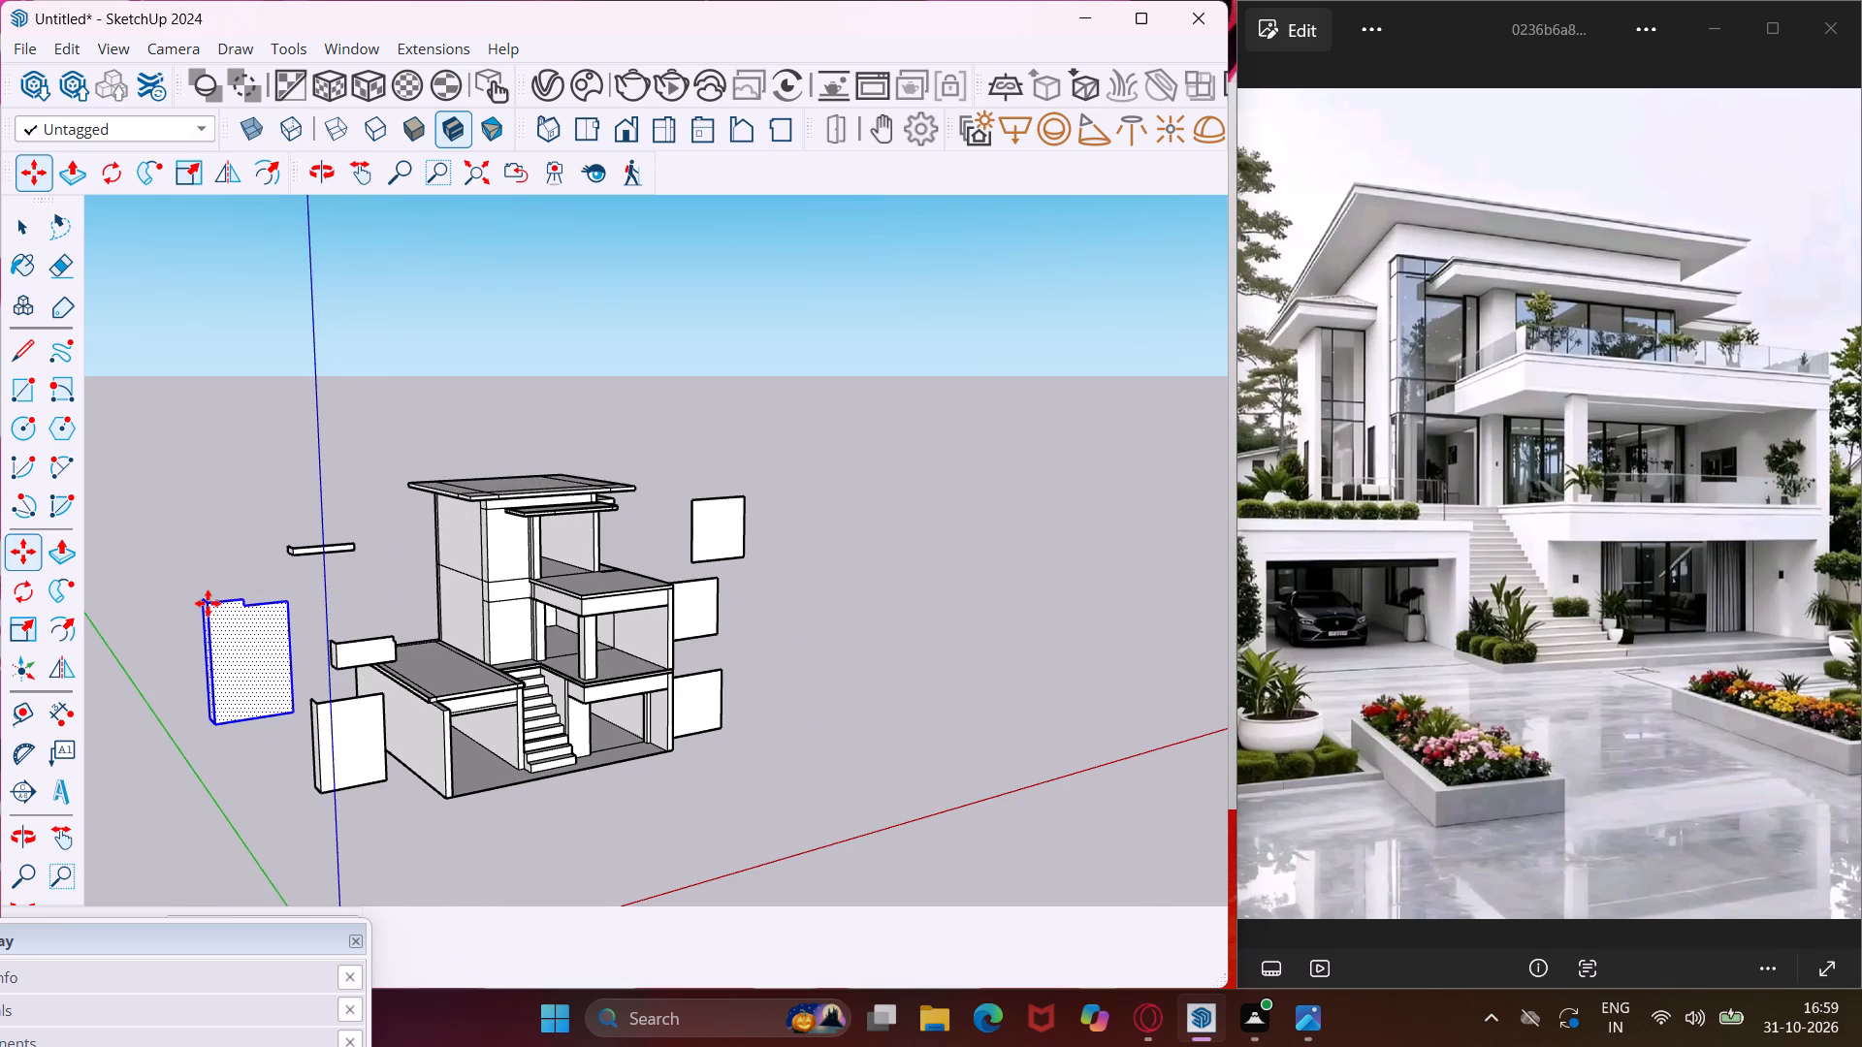
key(Escape)
key(space)
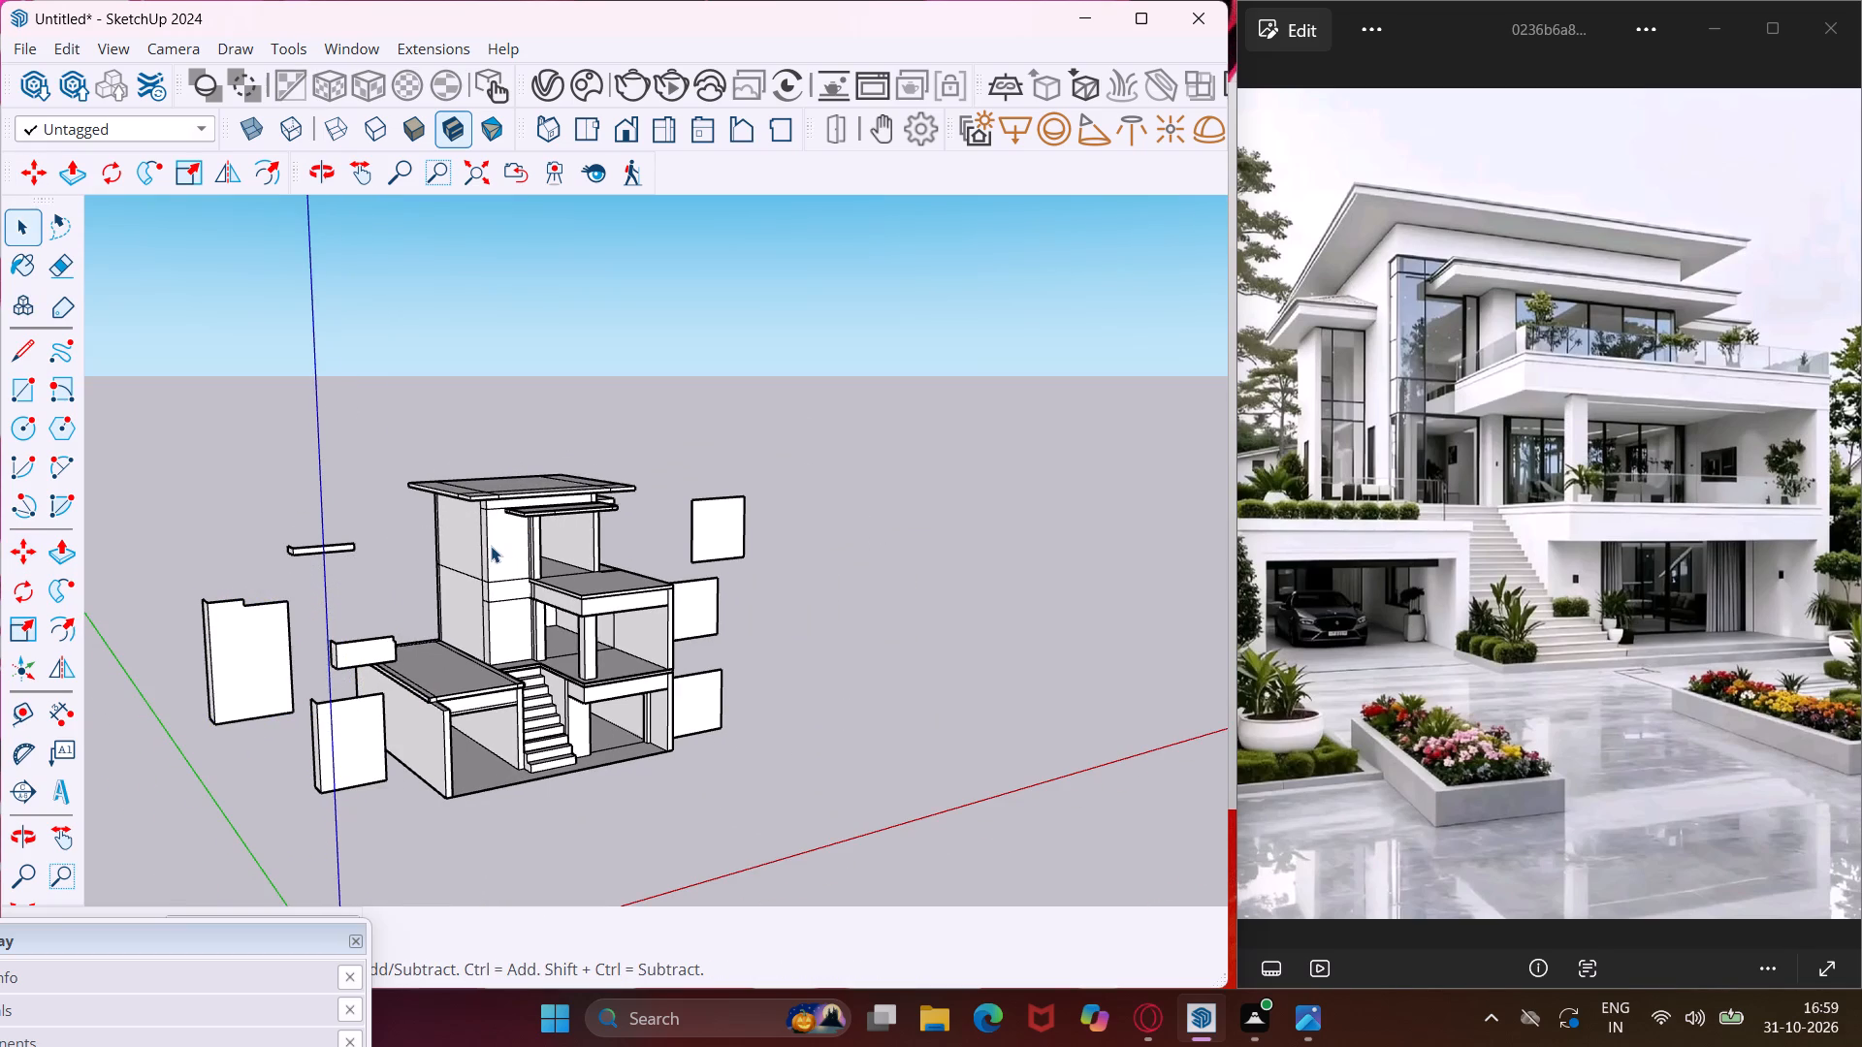
scroll(491, 546, up, 5)
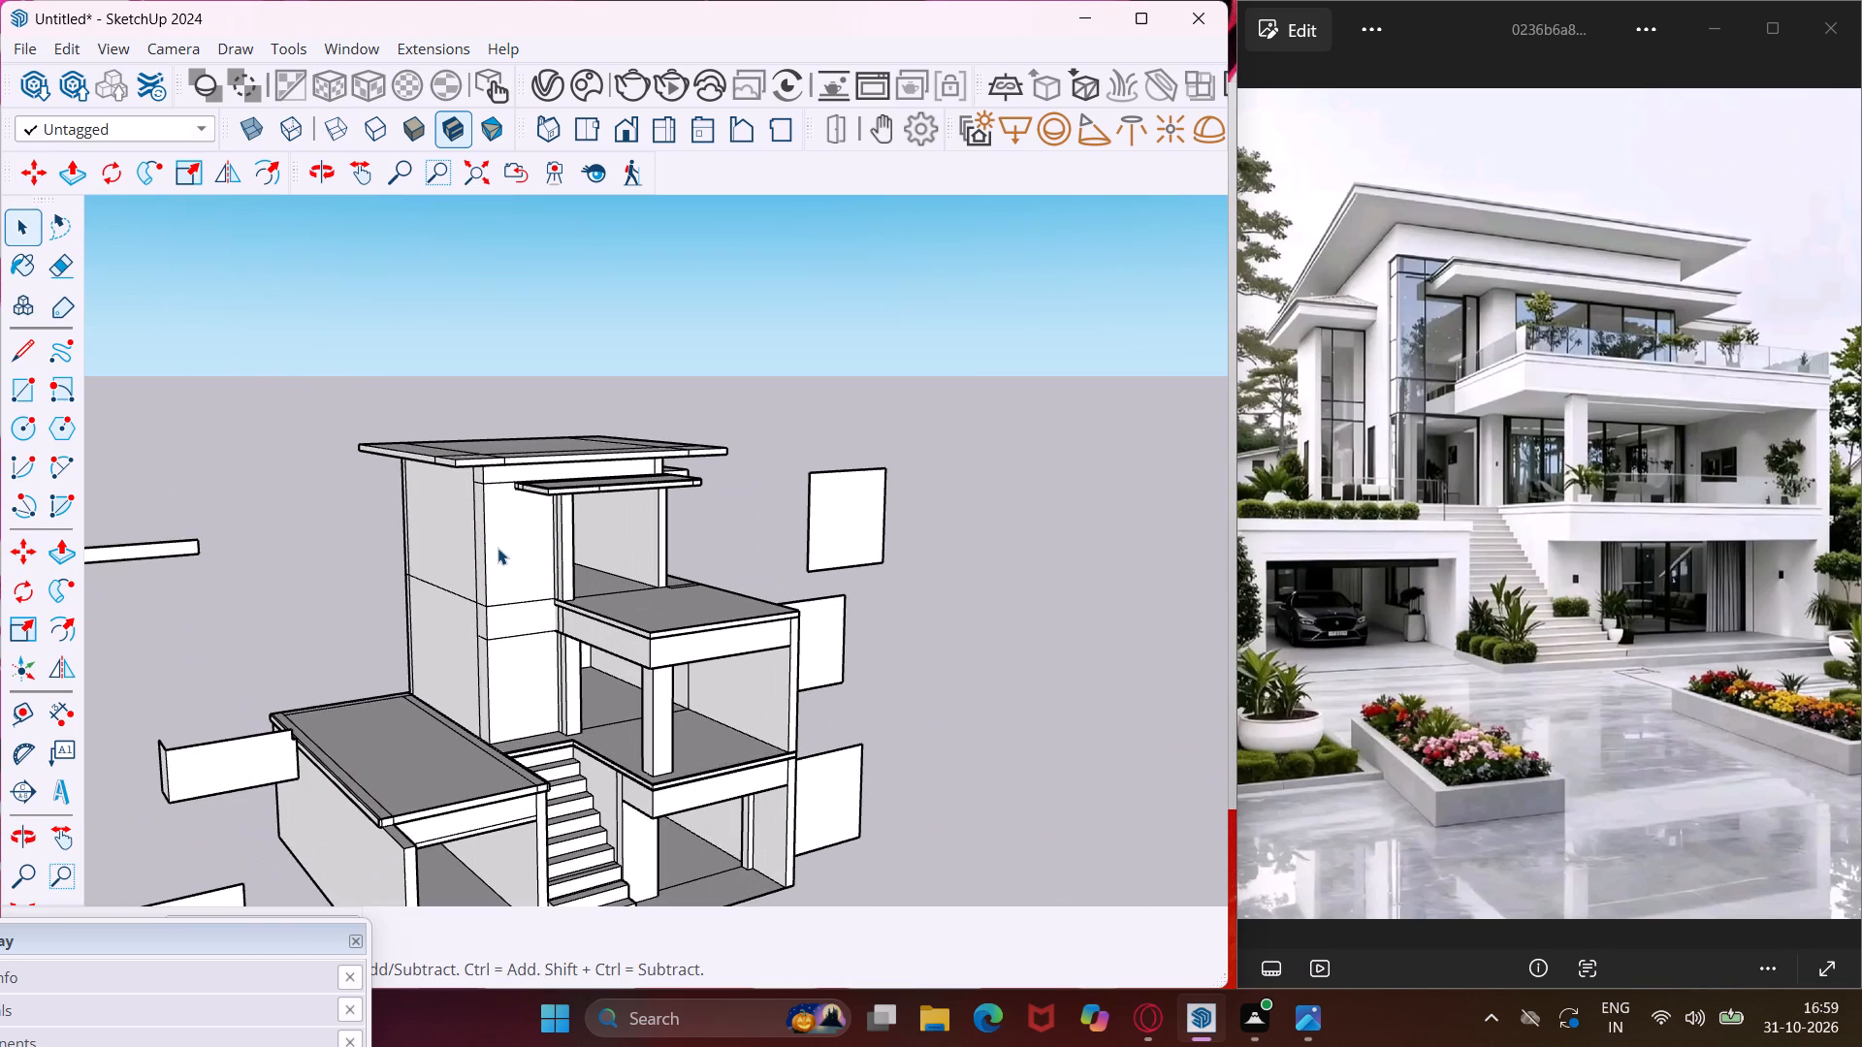
Erase the leftover dividing lines across the top face of the upper roof slab.
middle_drag(498, 548, 693, 545)
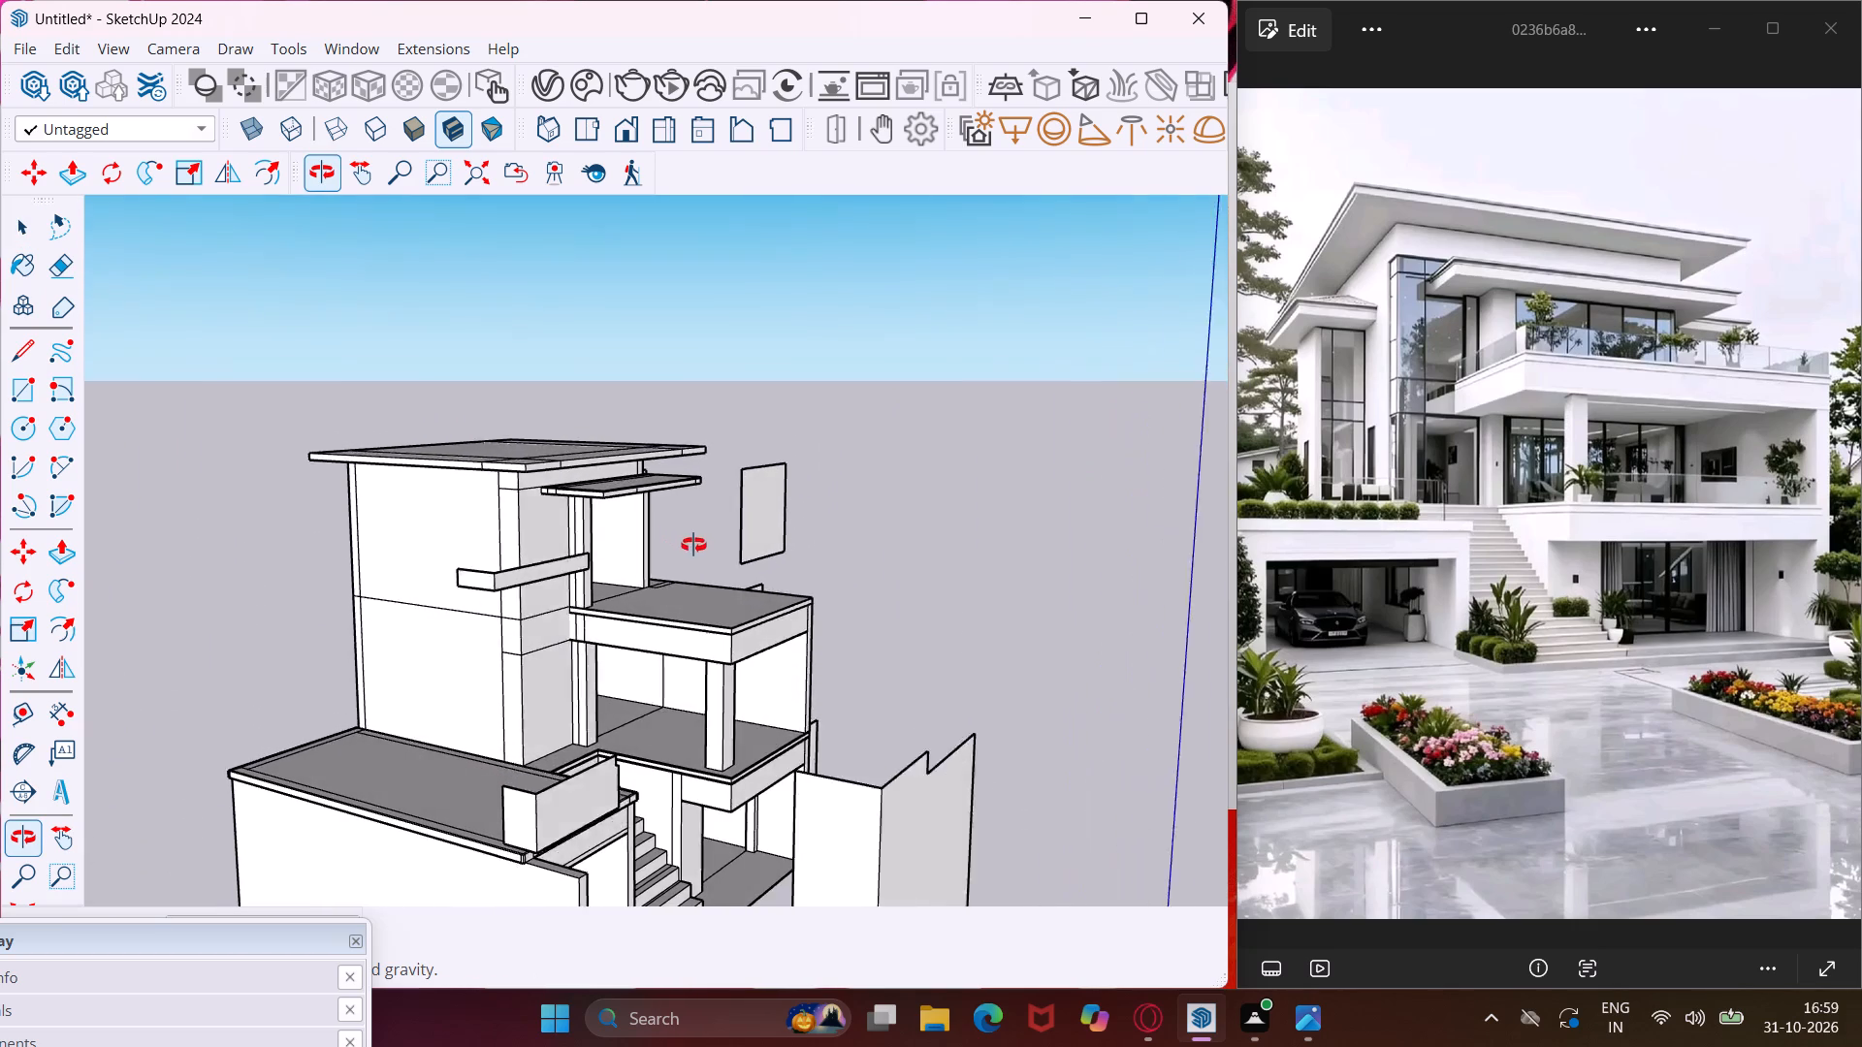
middle_drag(693, 545, 706, 577)
scroll(513, 448, up, 3)
middle_drag(513, 448, 549, 555)
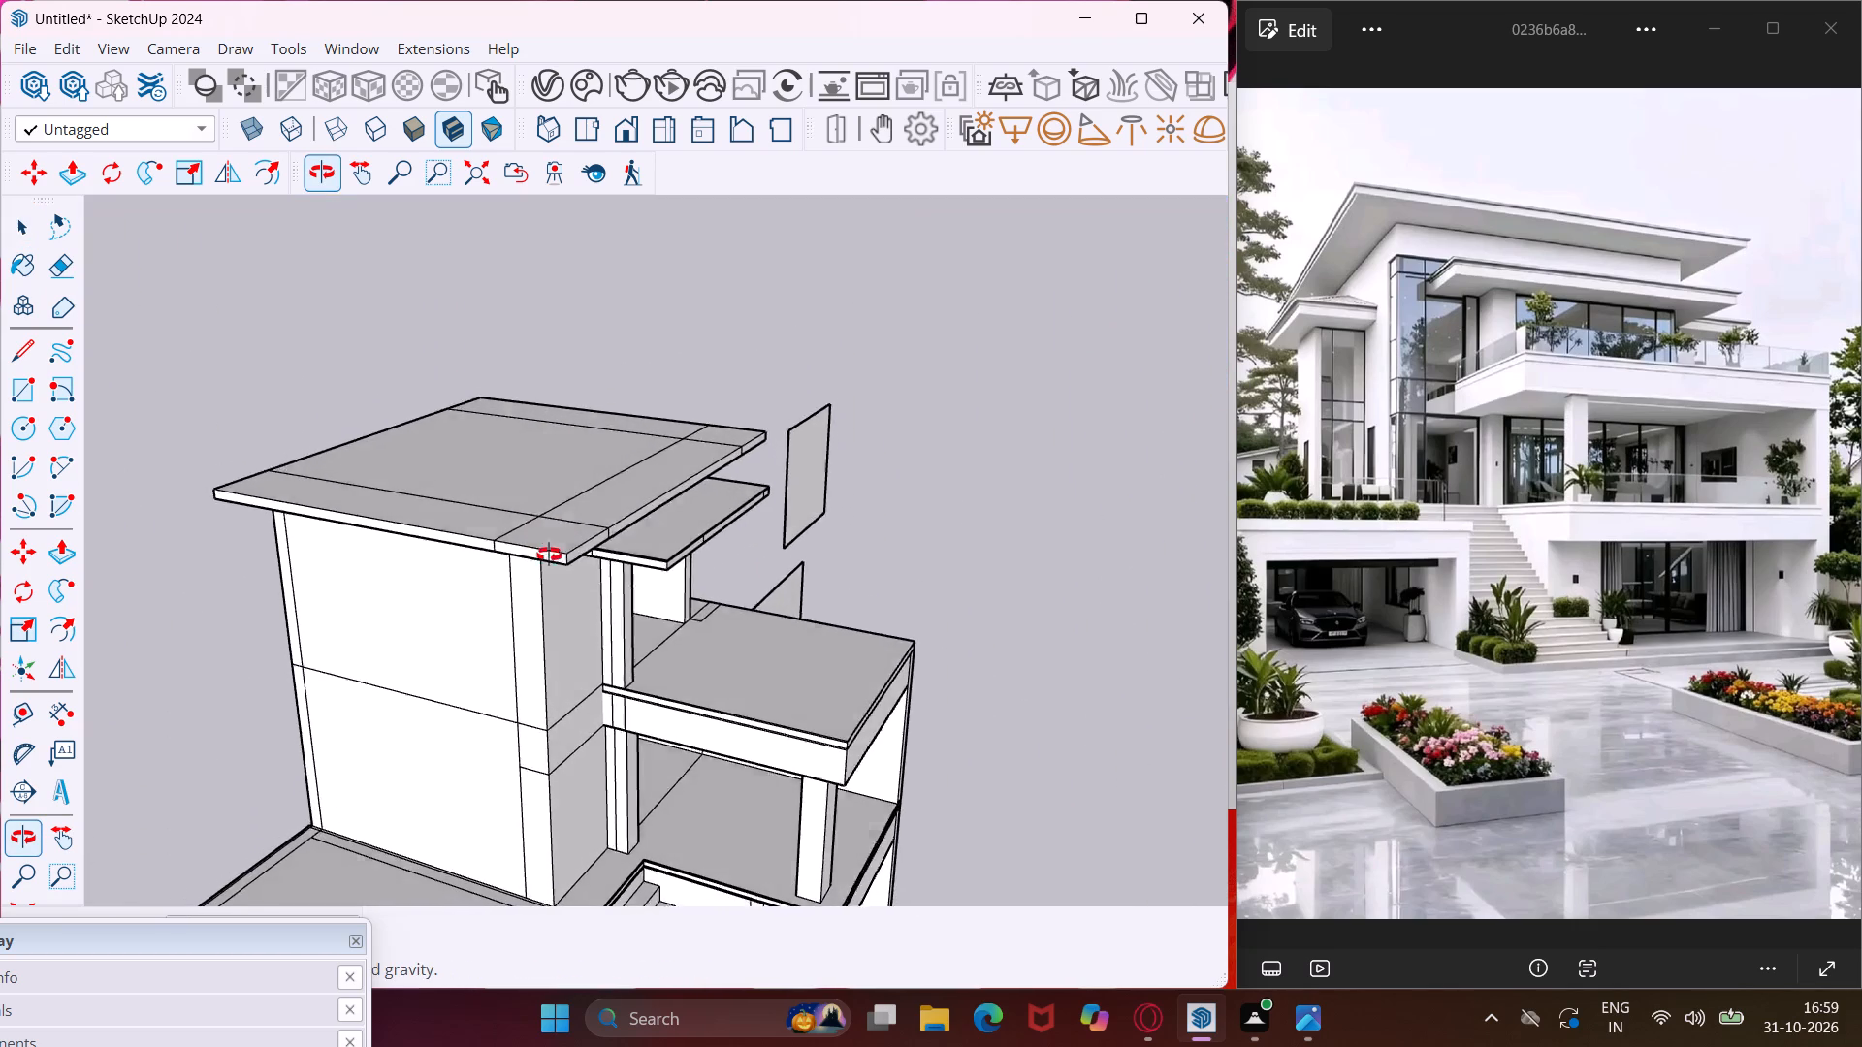
middle_drag(549, 555, 539, 616)
key(e)
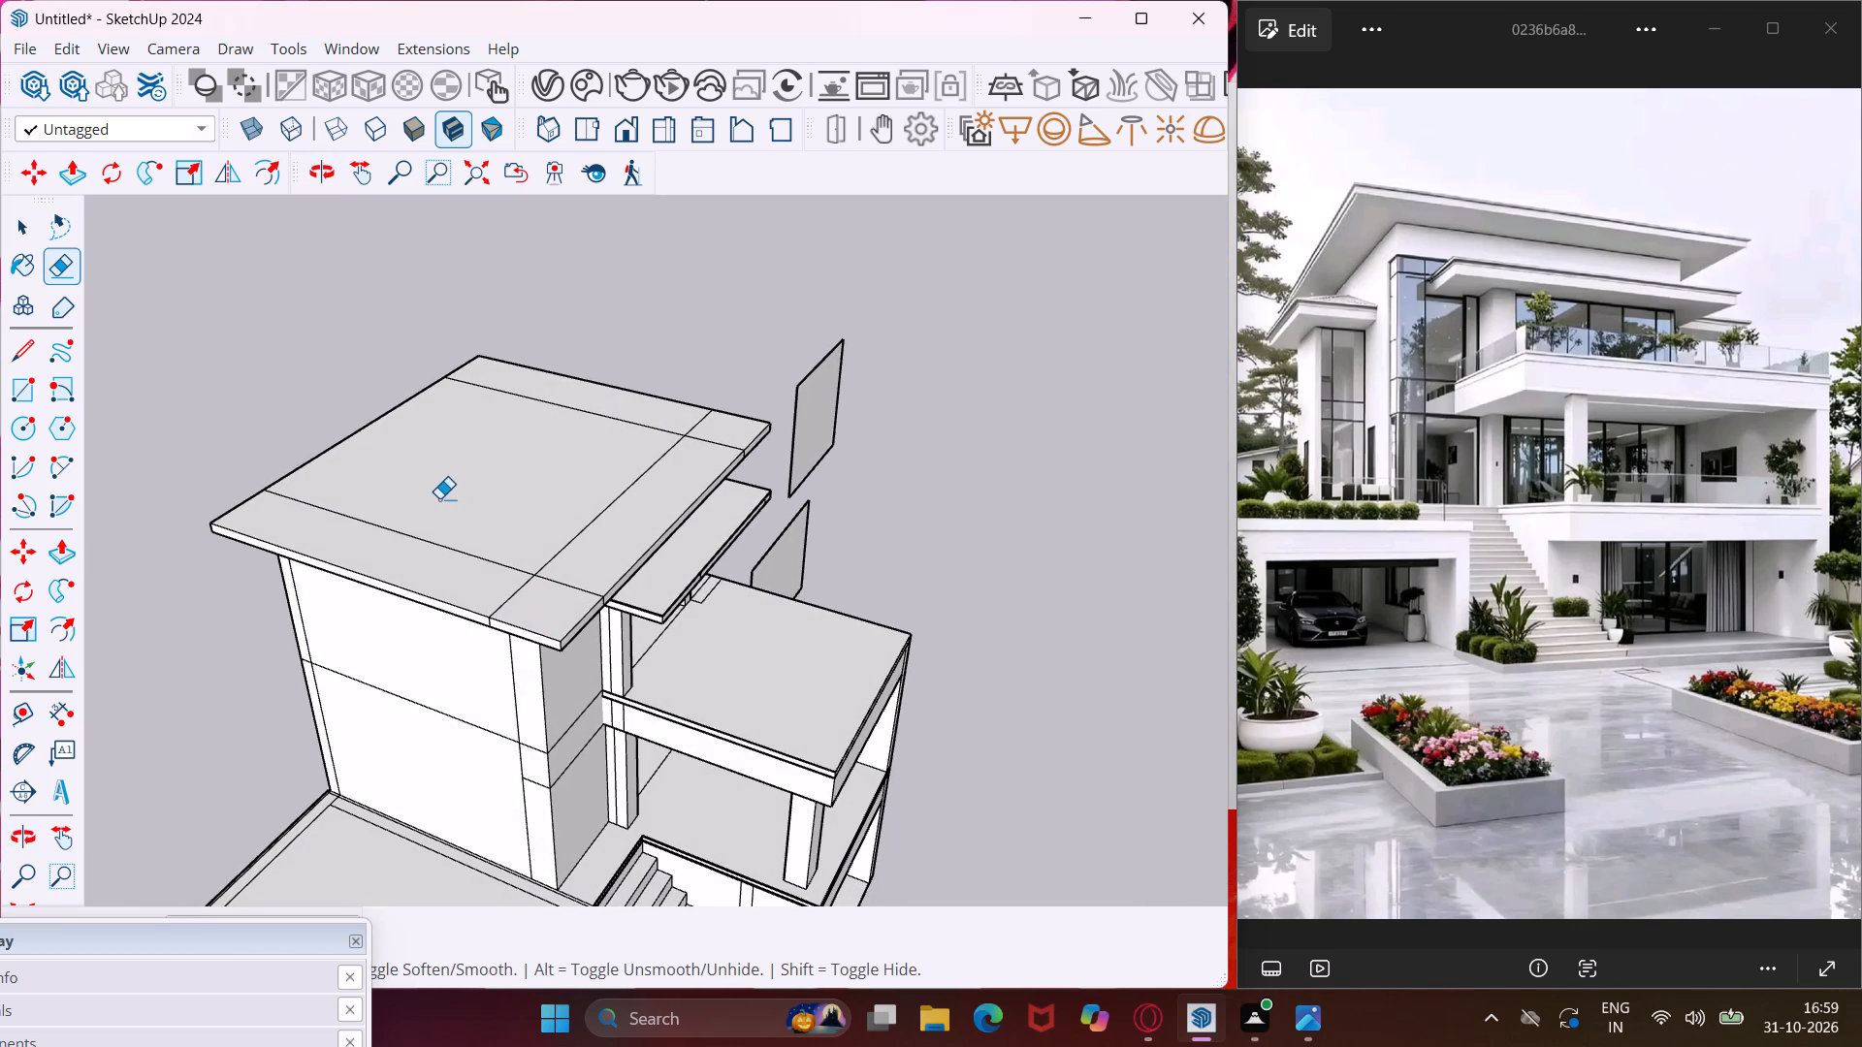
scroll(440, 498, up, 4)
drag(480, 603, 694, 516)
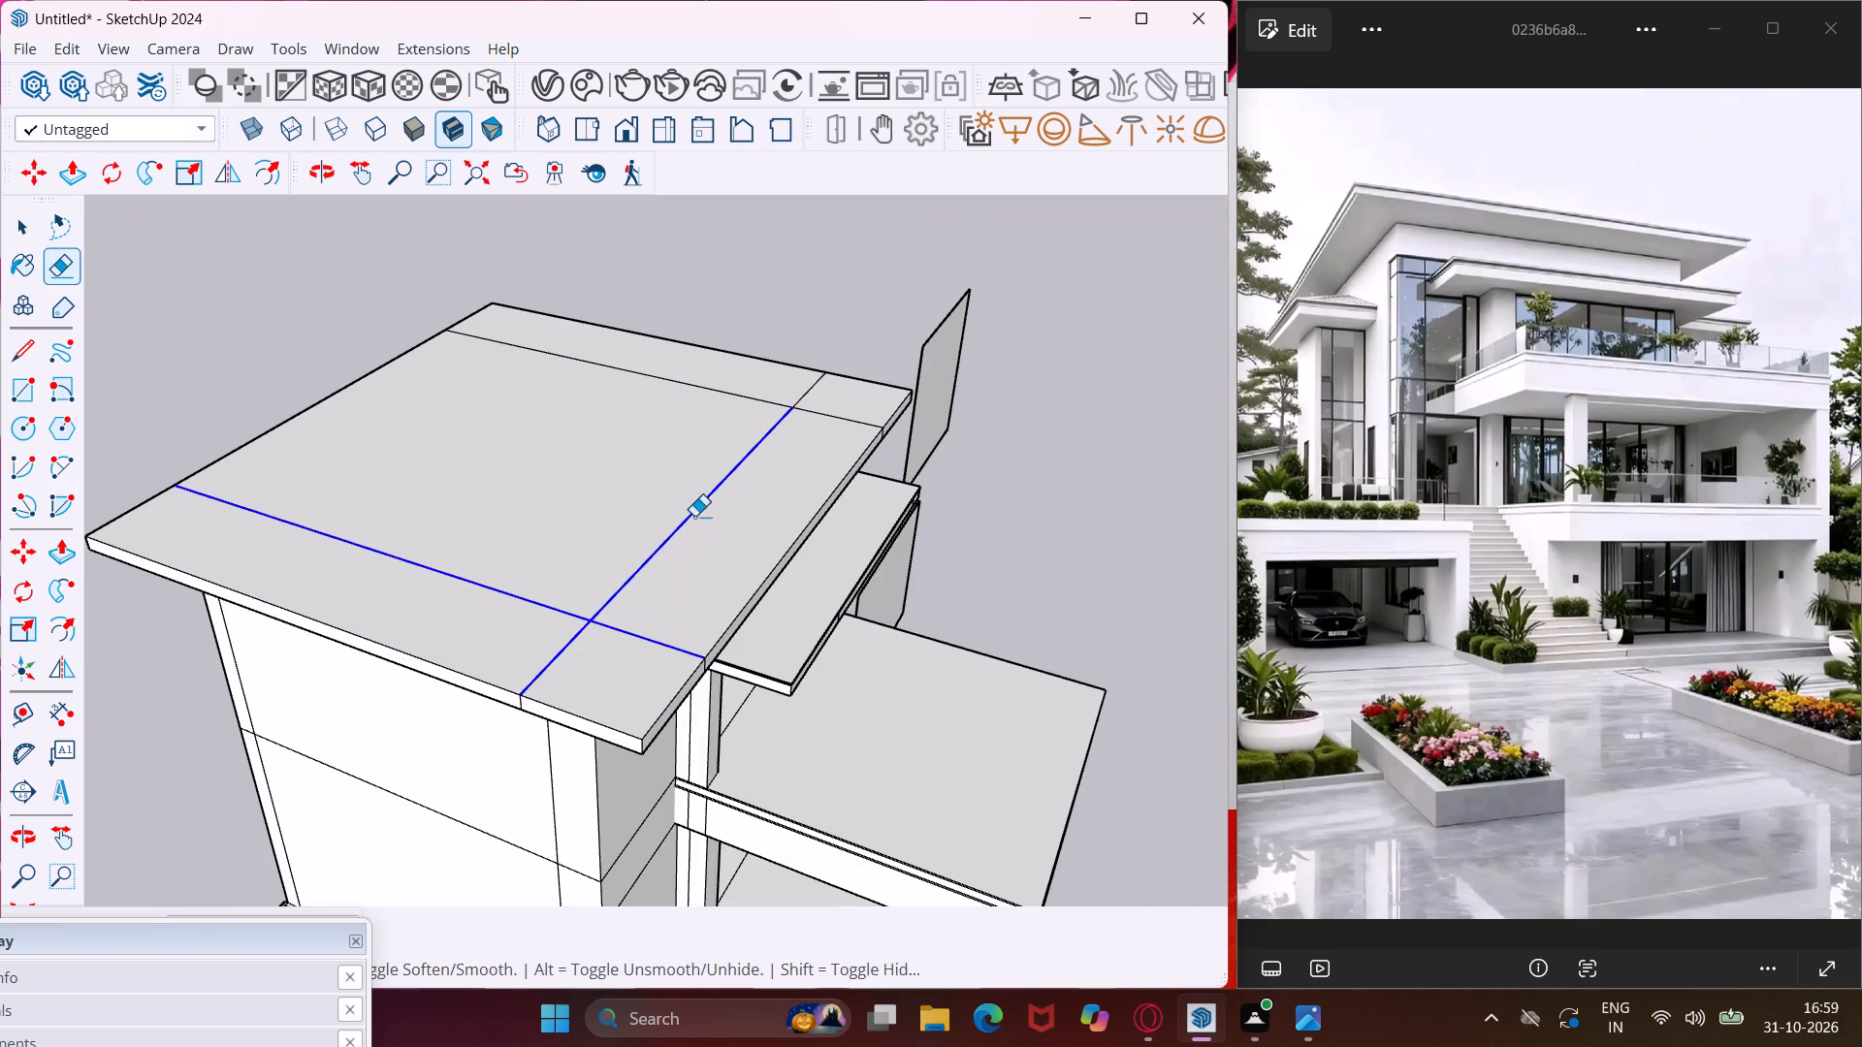
drag(694, 516, 813, 412)
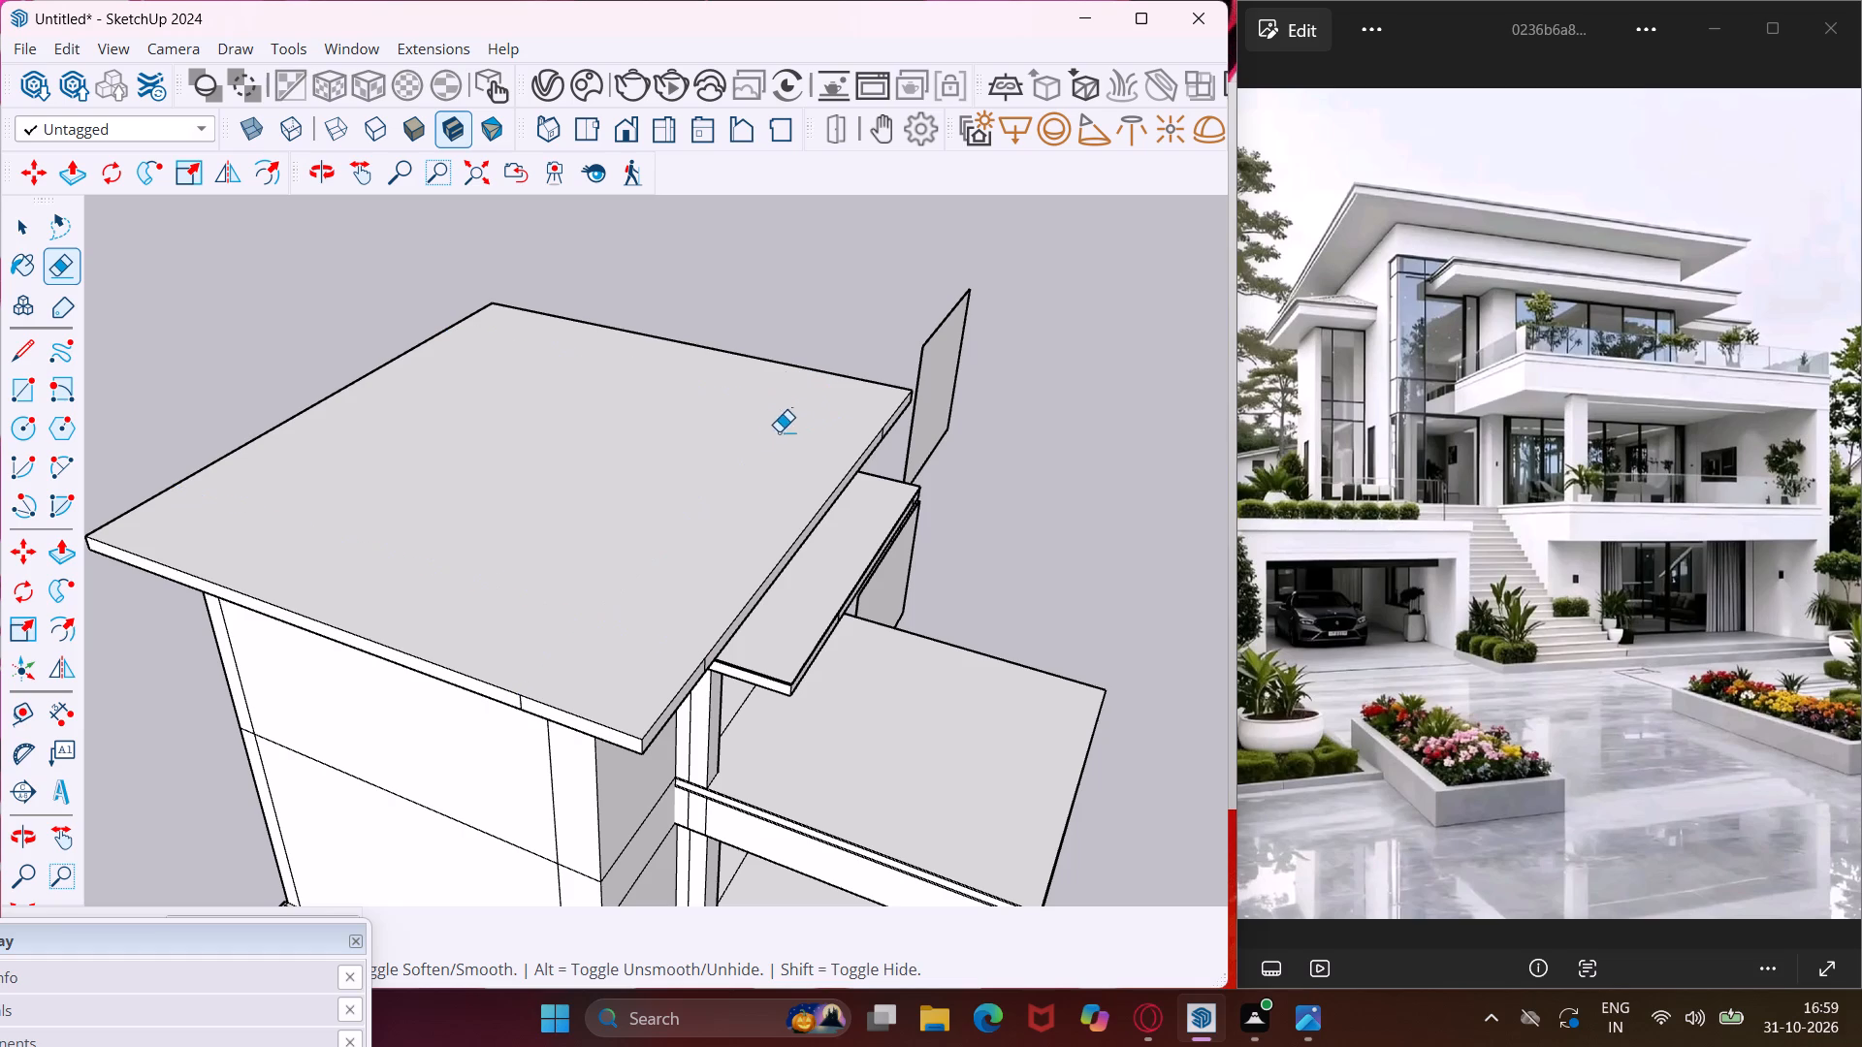
key(Escape)
key(space)
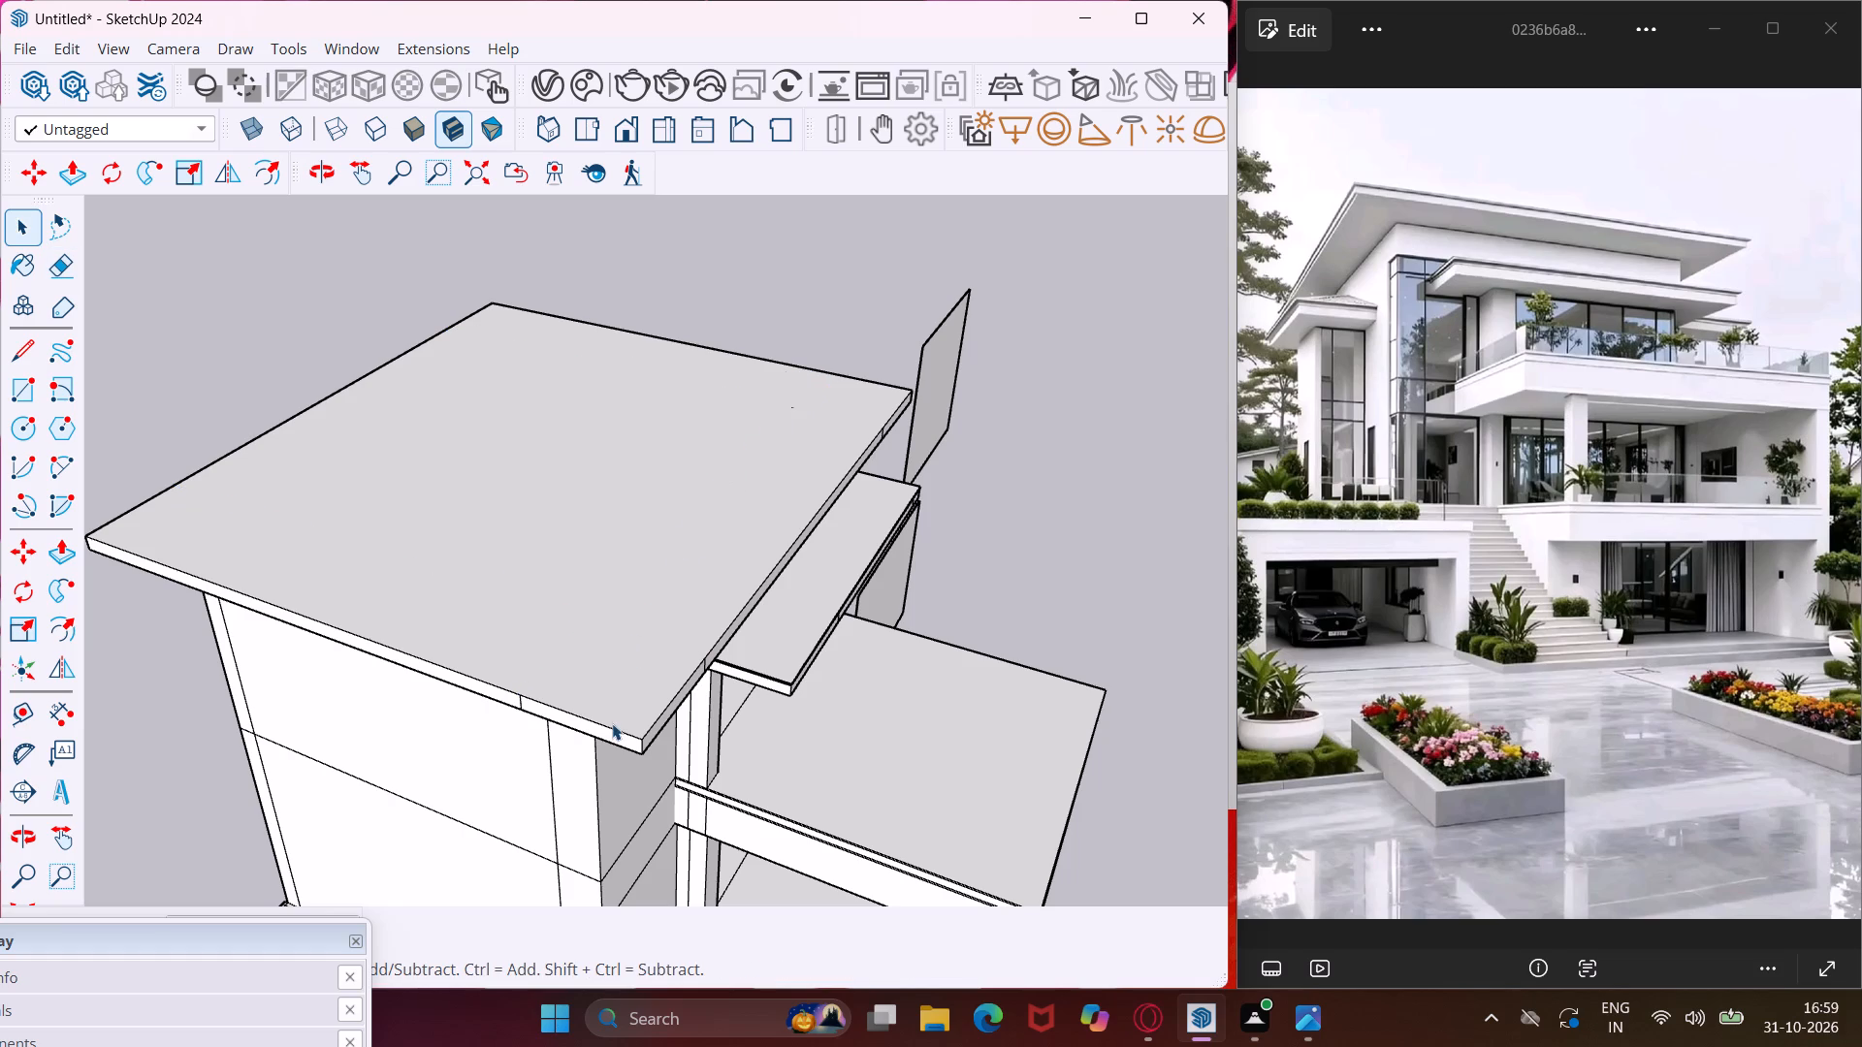
Push/Pull the upper roof slab's top face slightly upward to thicken the slab.
middle_drag(612, 723, 603, 682)
scroll(612, 716, up, 9)
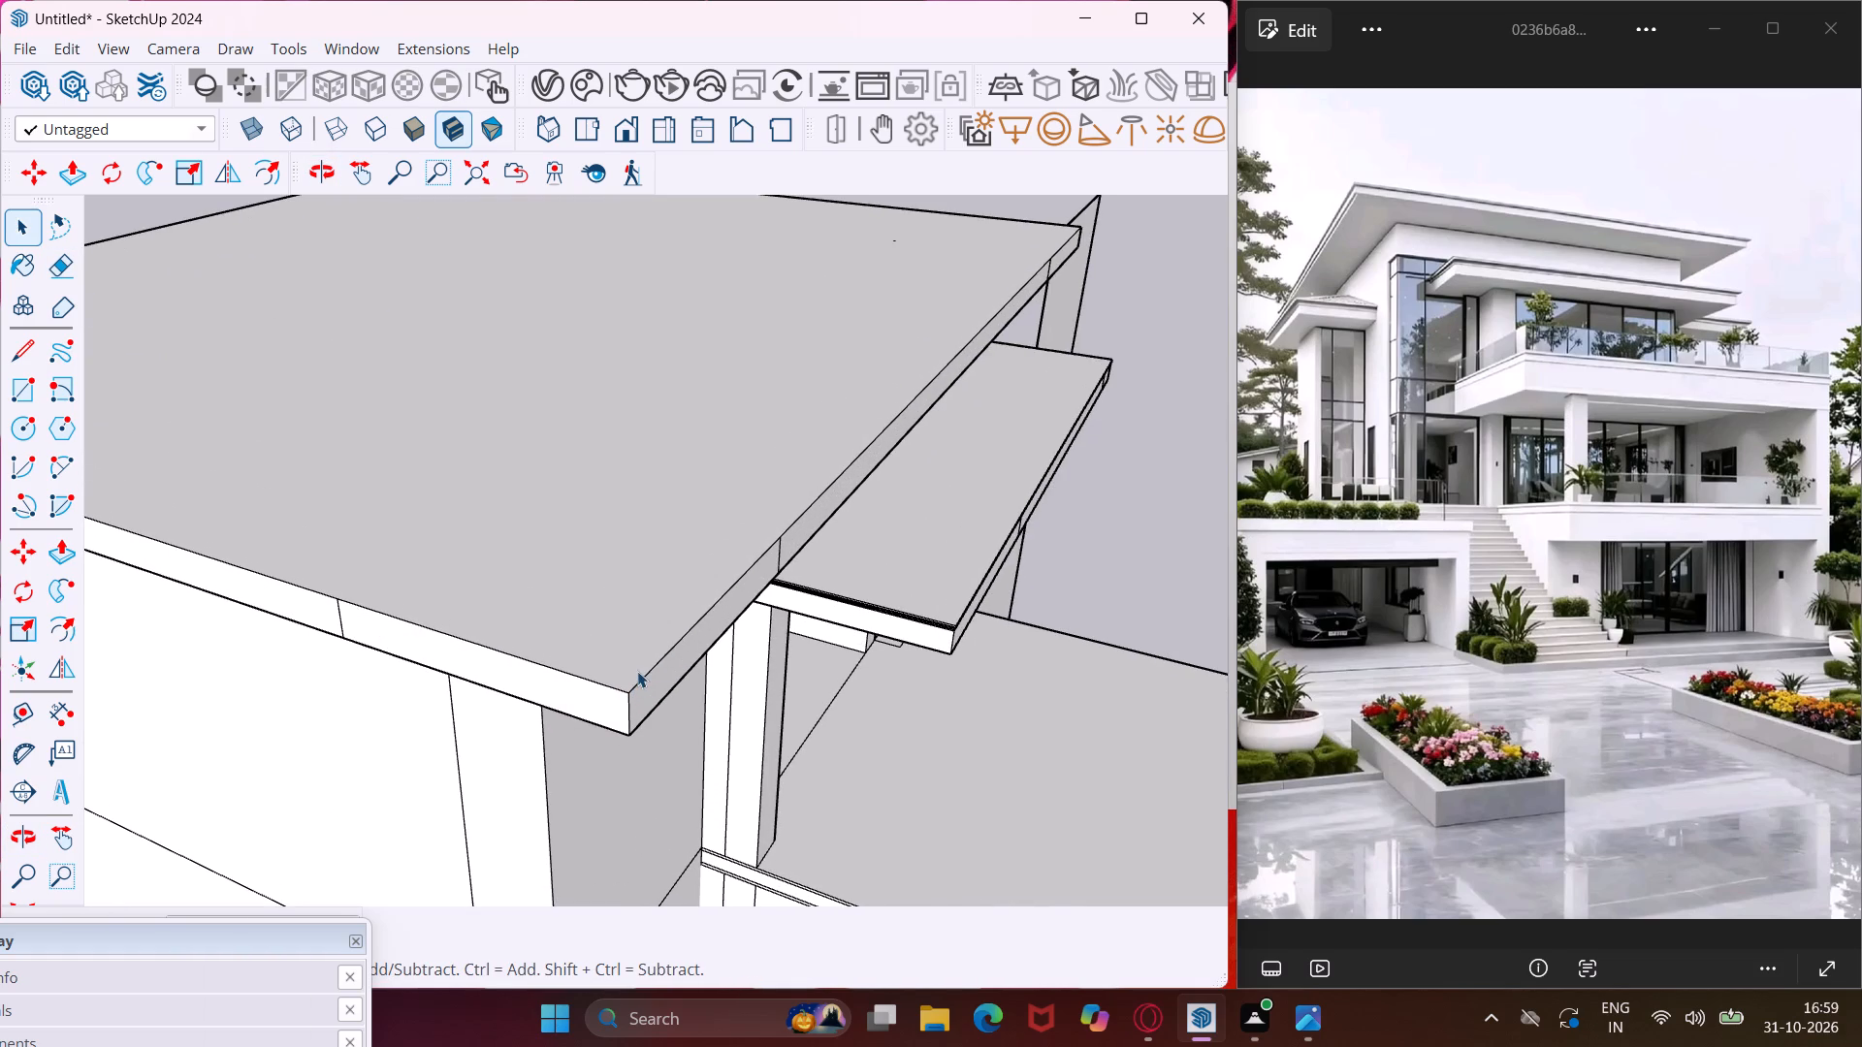
click(626, 663)
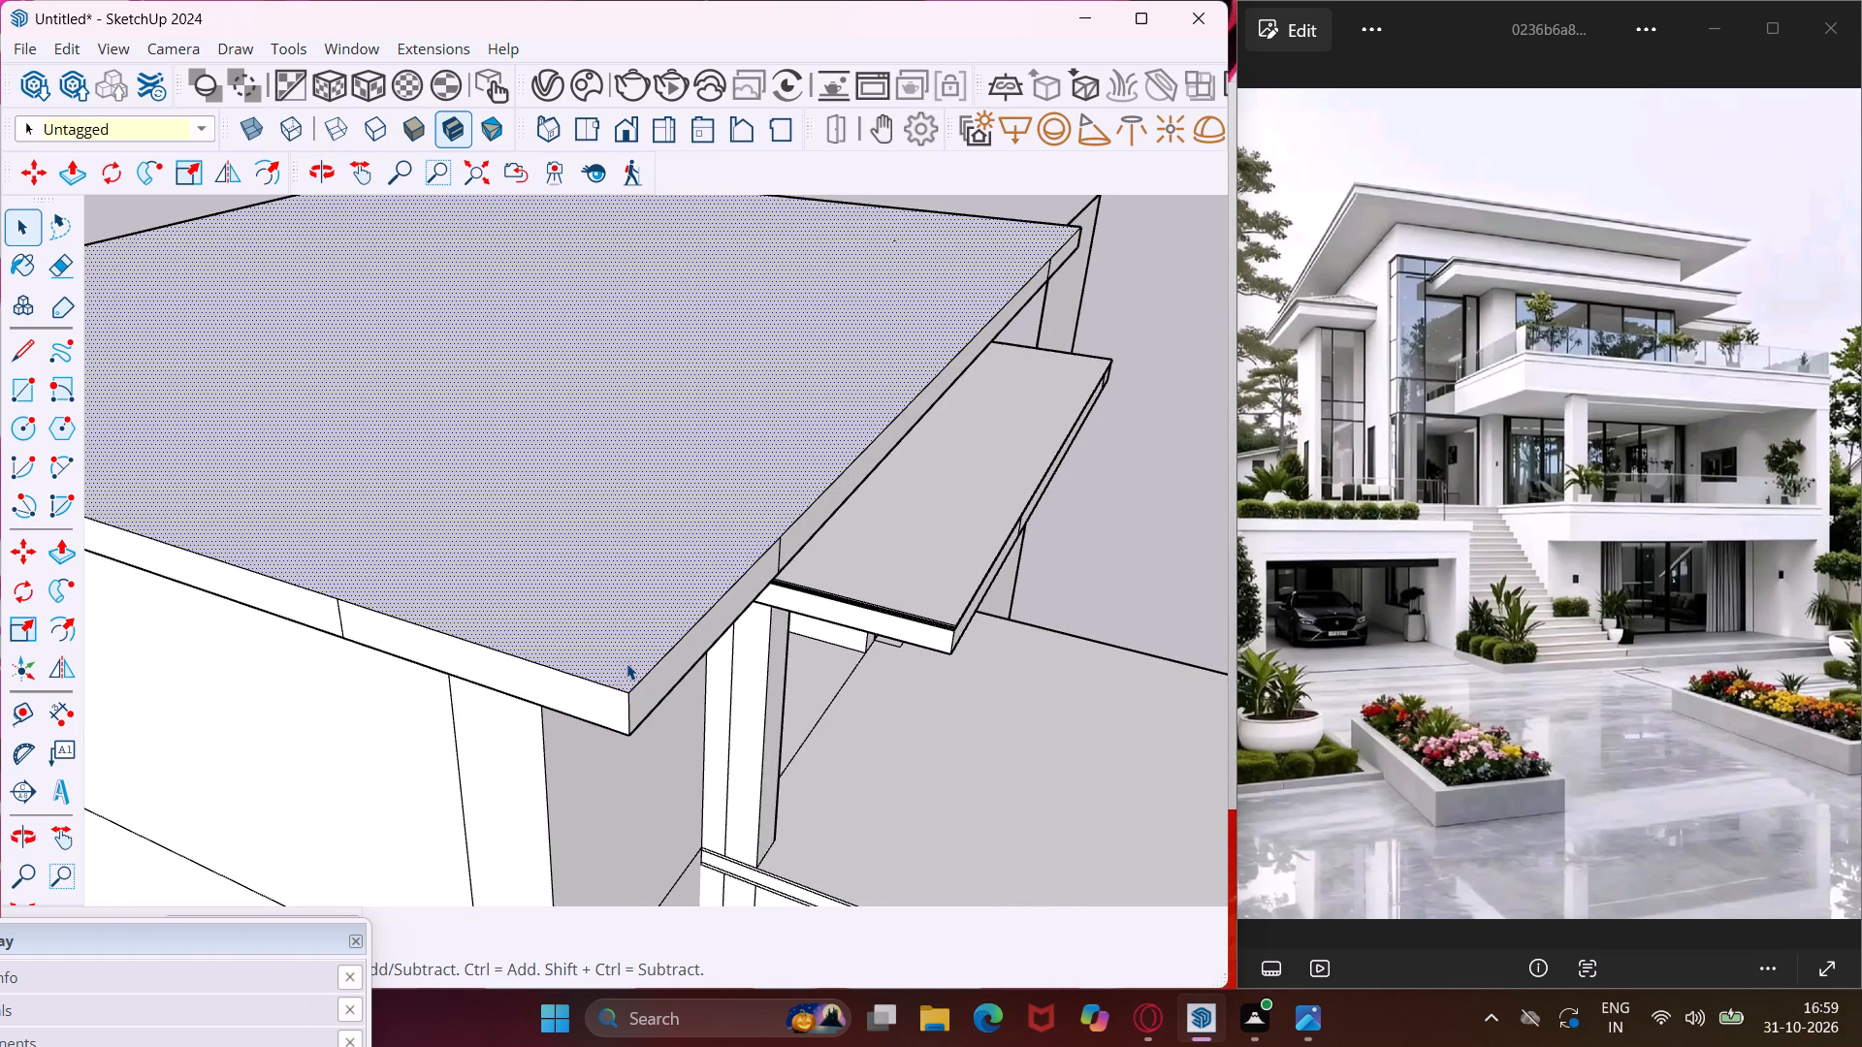
key(p)
click(626, 663)
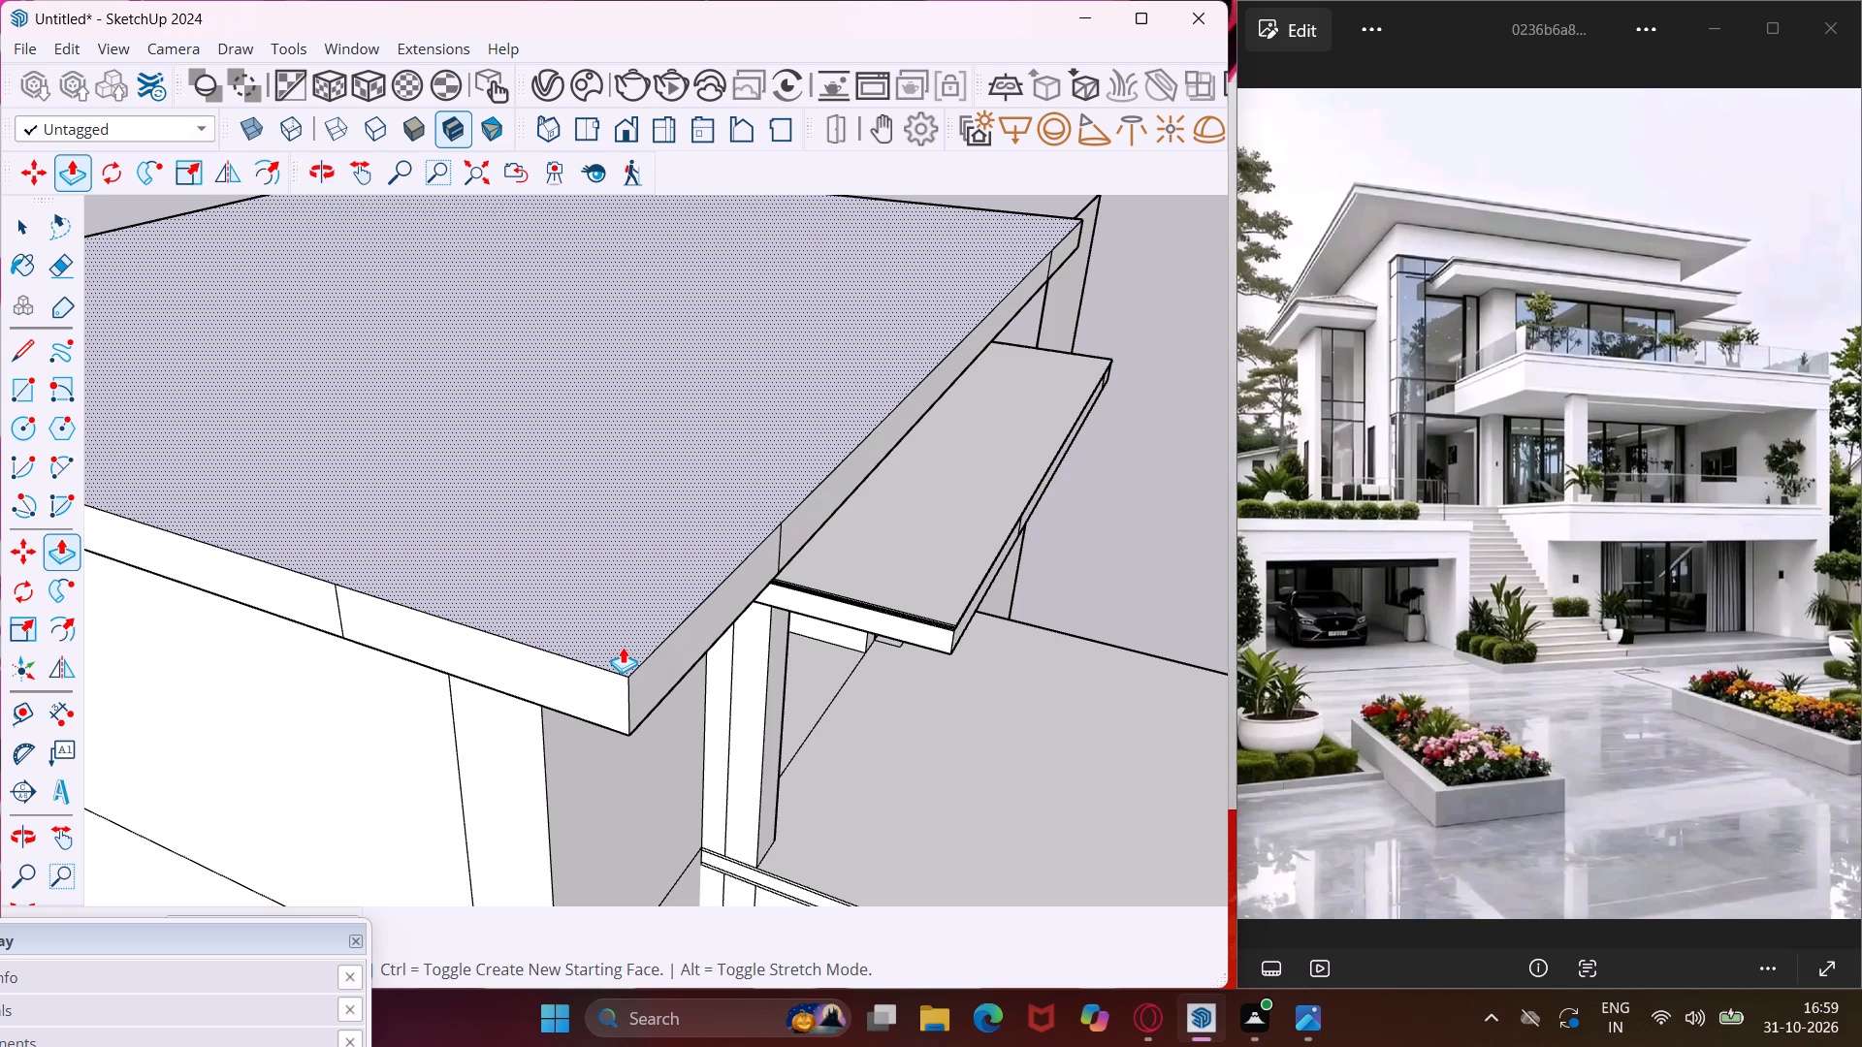
click(623, 647)
key(Escape)
key(space)
Copy the roof slab's top face outline down its edge twice, just below the top and just above the bottom.
click(623, 657)
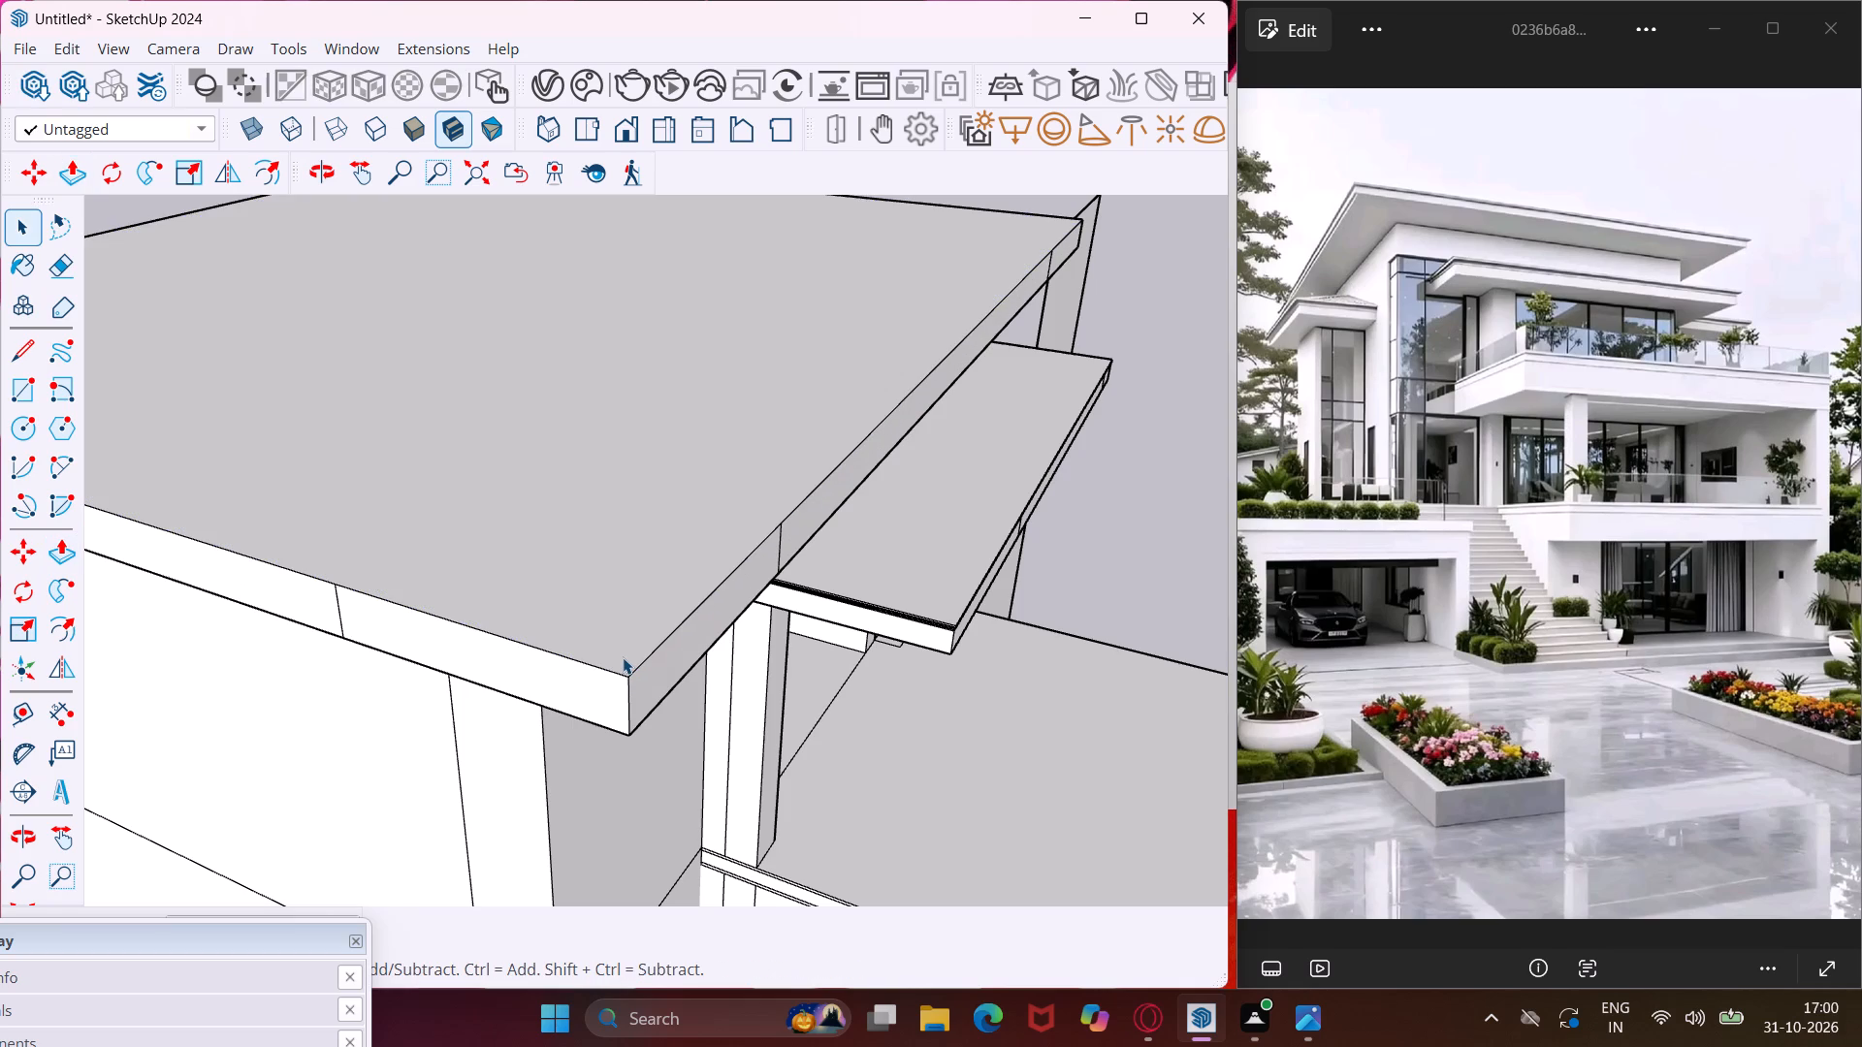
key(m)
scroll(622, 676, up, 3)
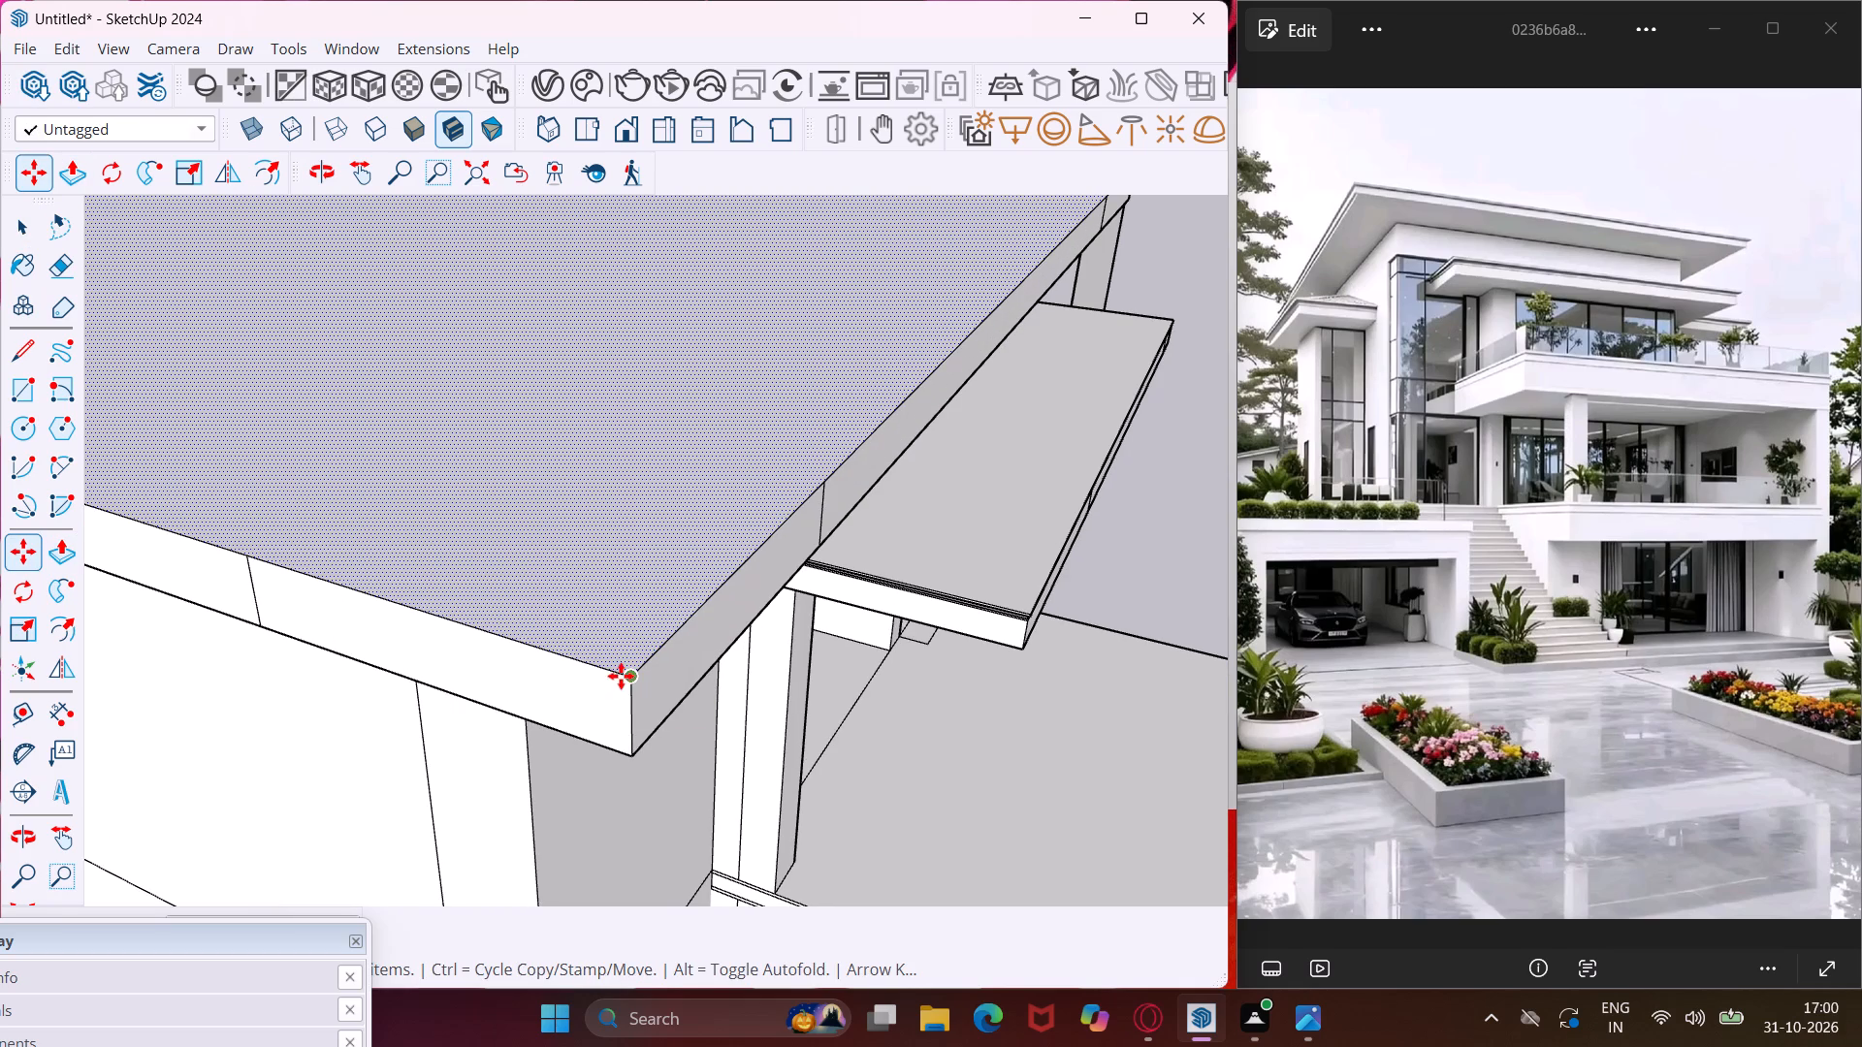
click(629, 680)
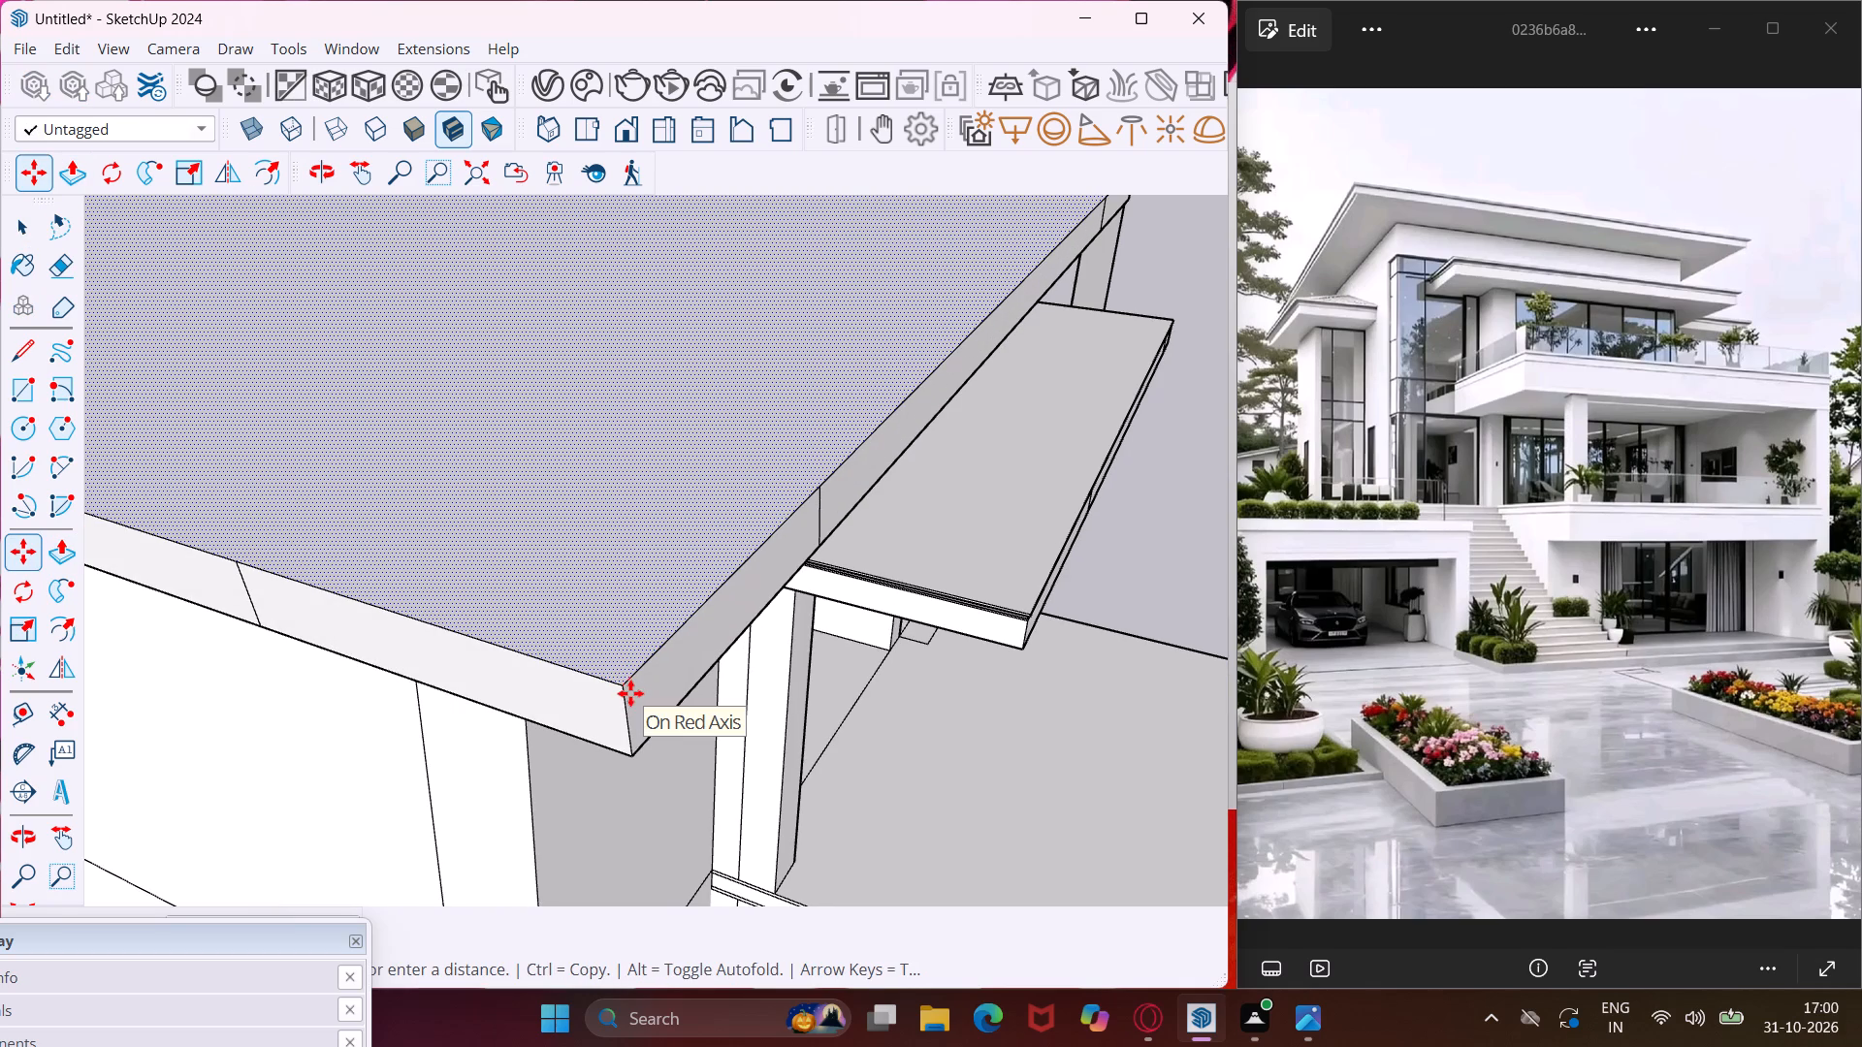
scroll(630, 699, up, 9)
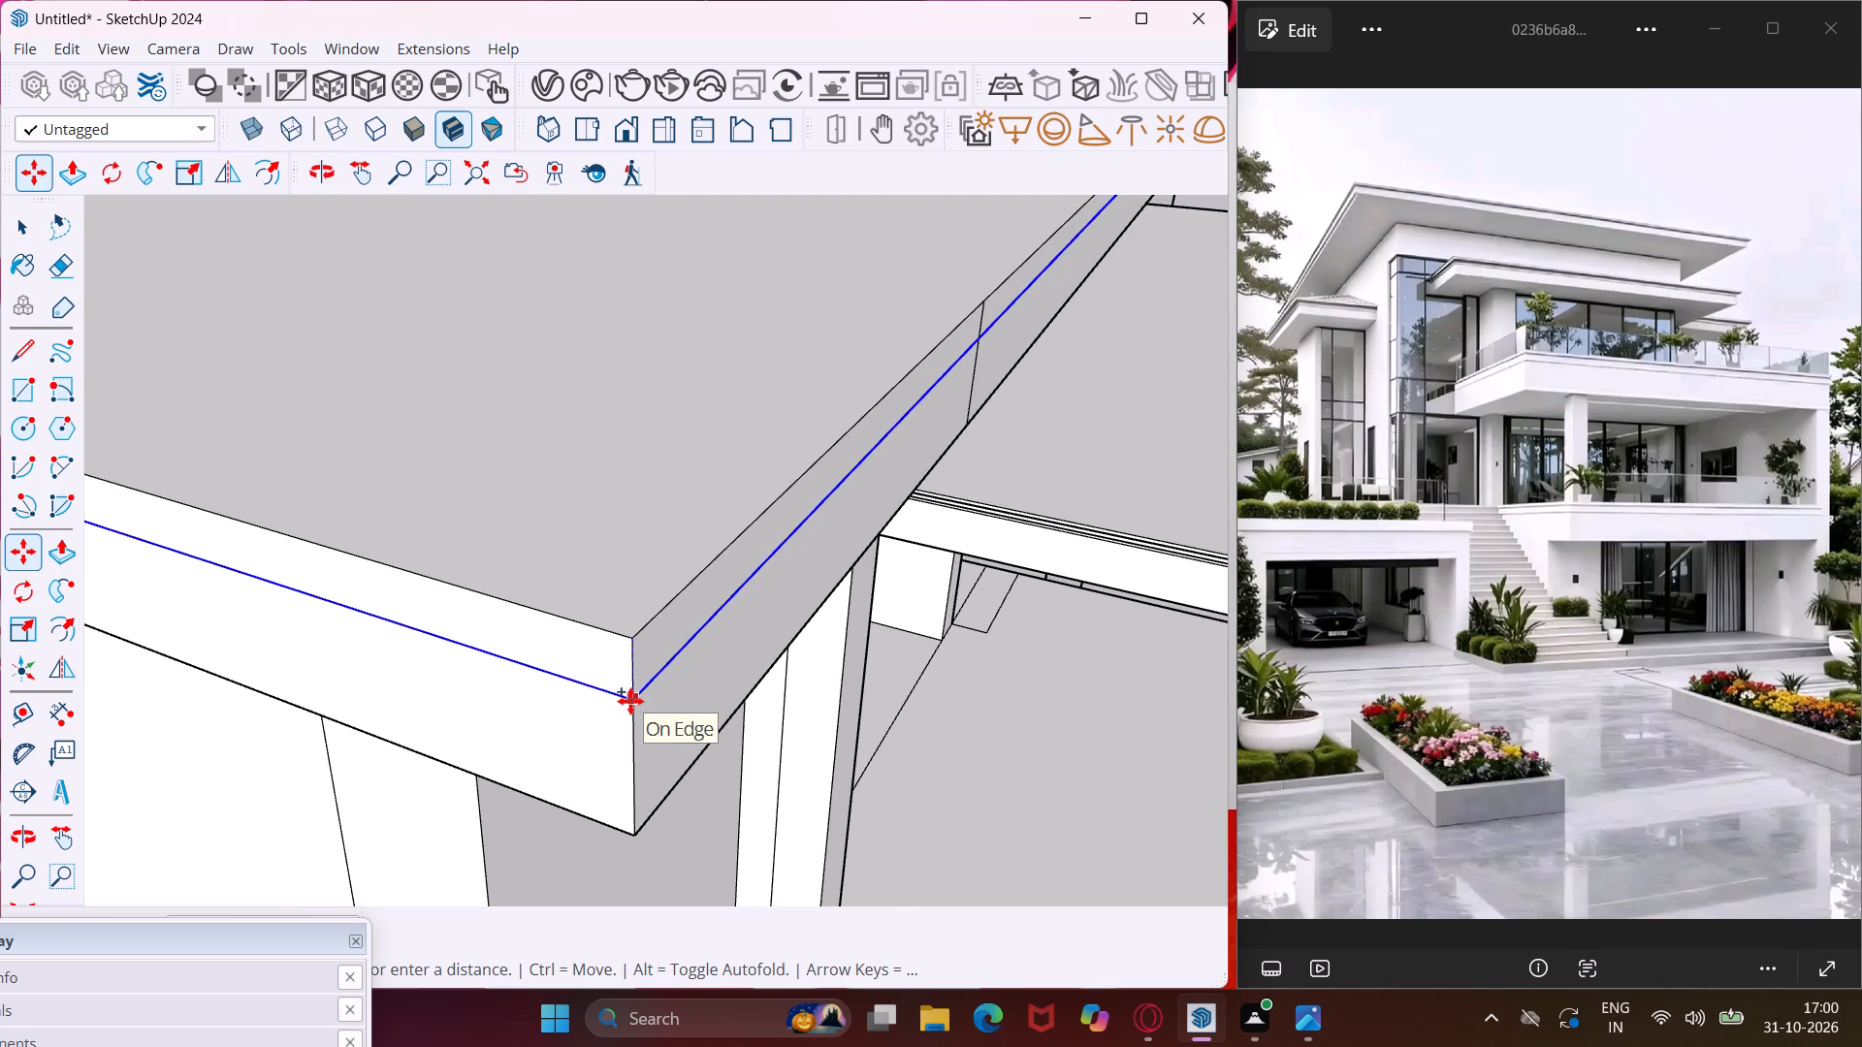
scroll(631, 665, up, 3)
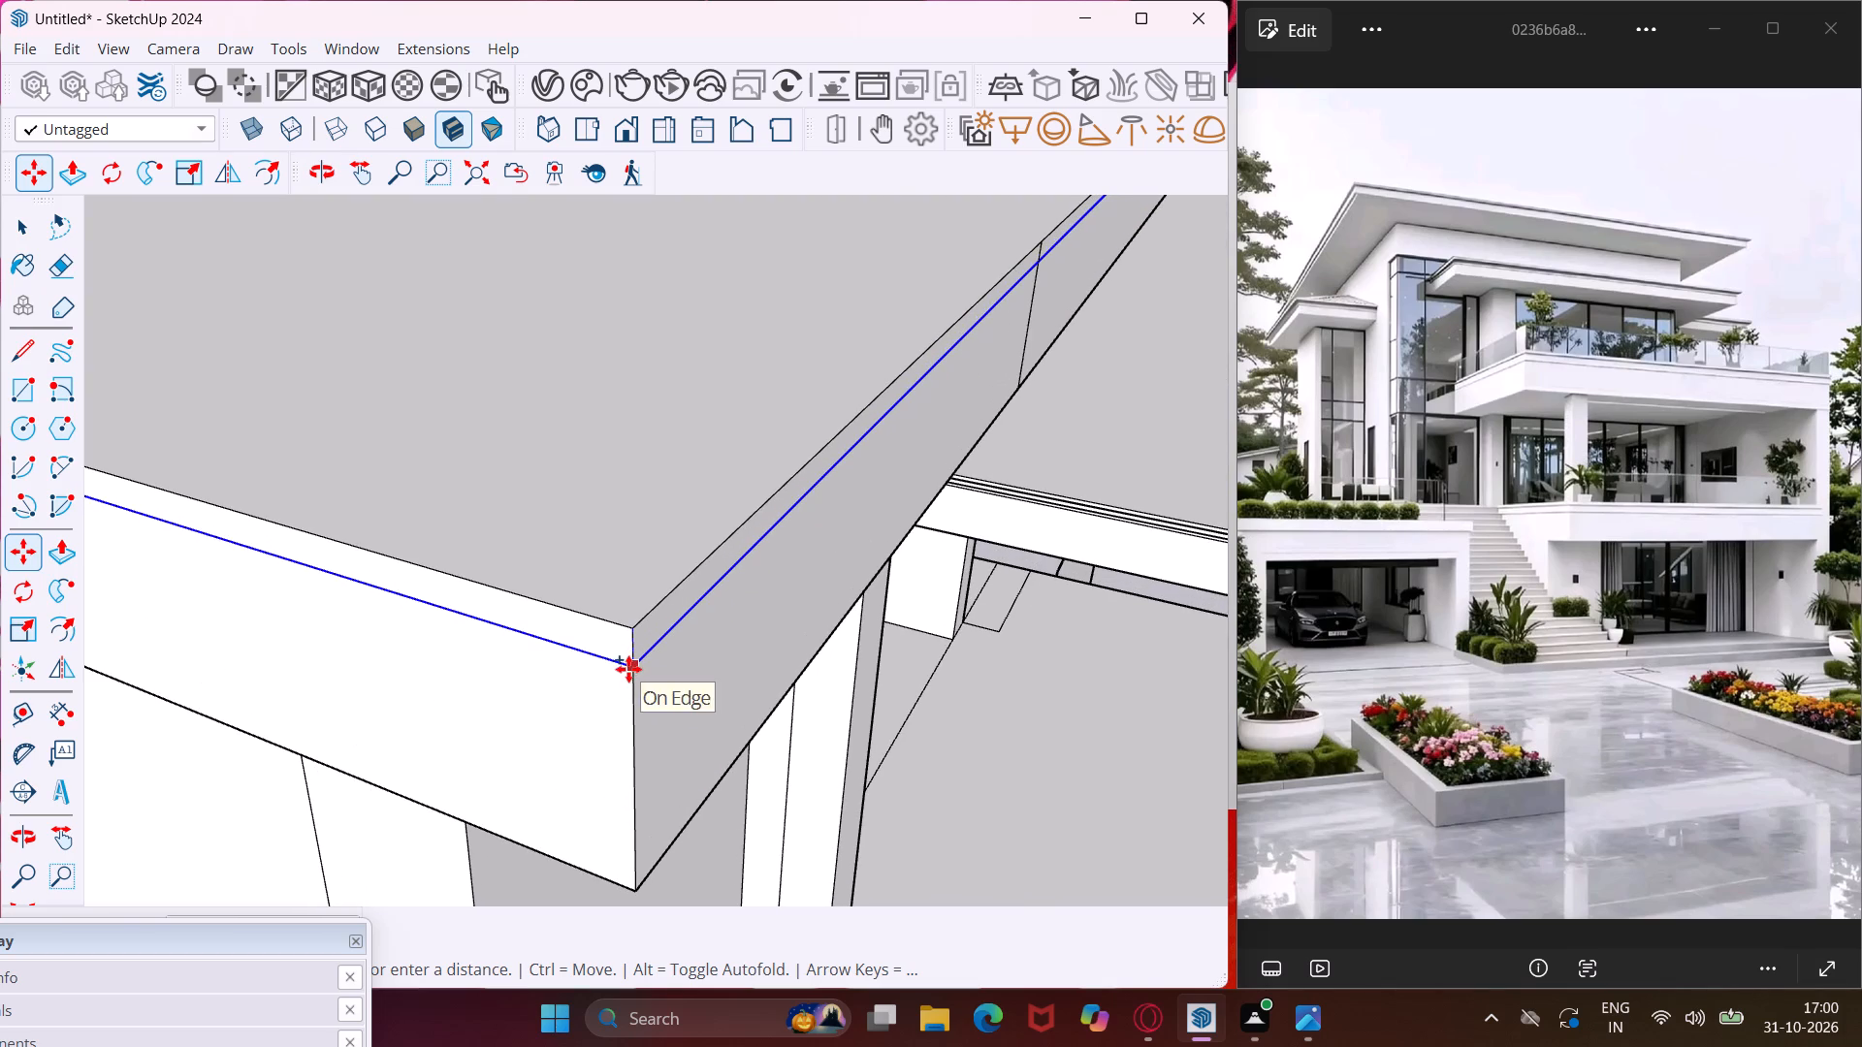
drag(628, 669, 631, 678)
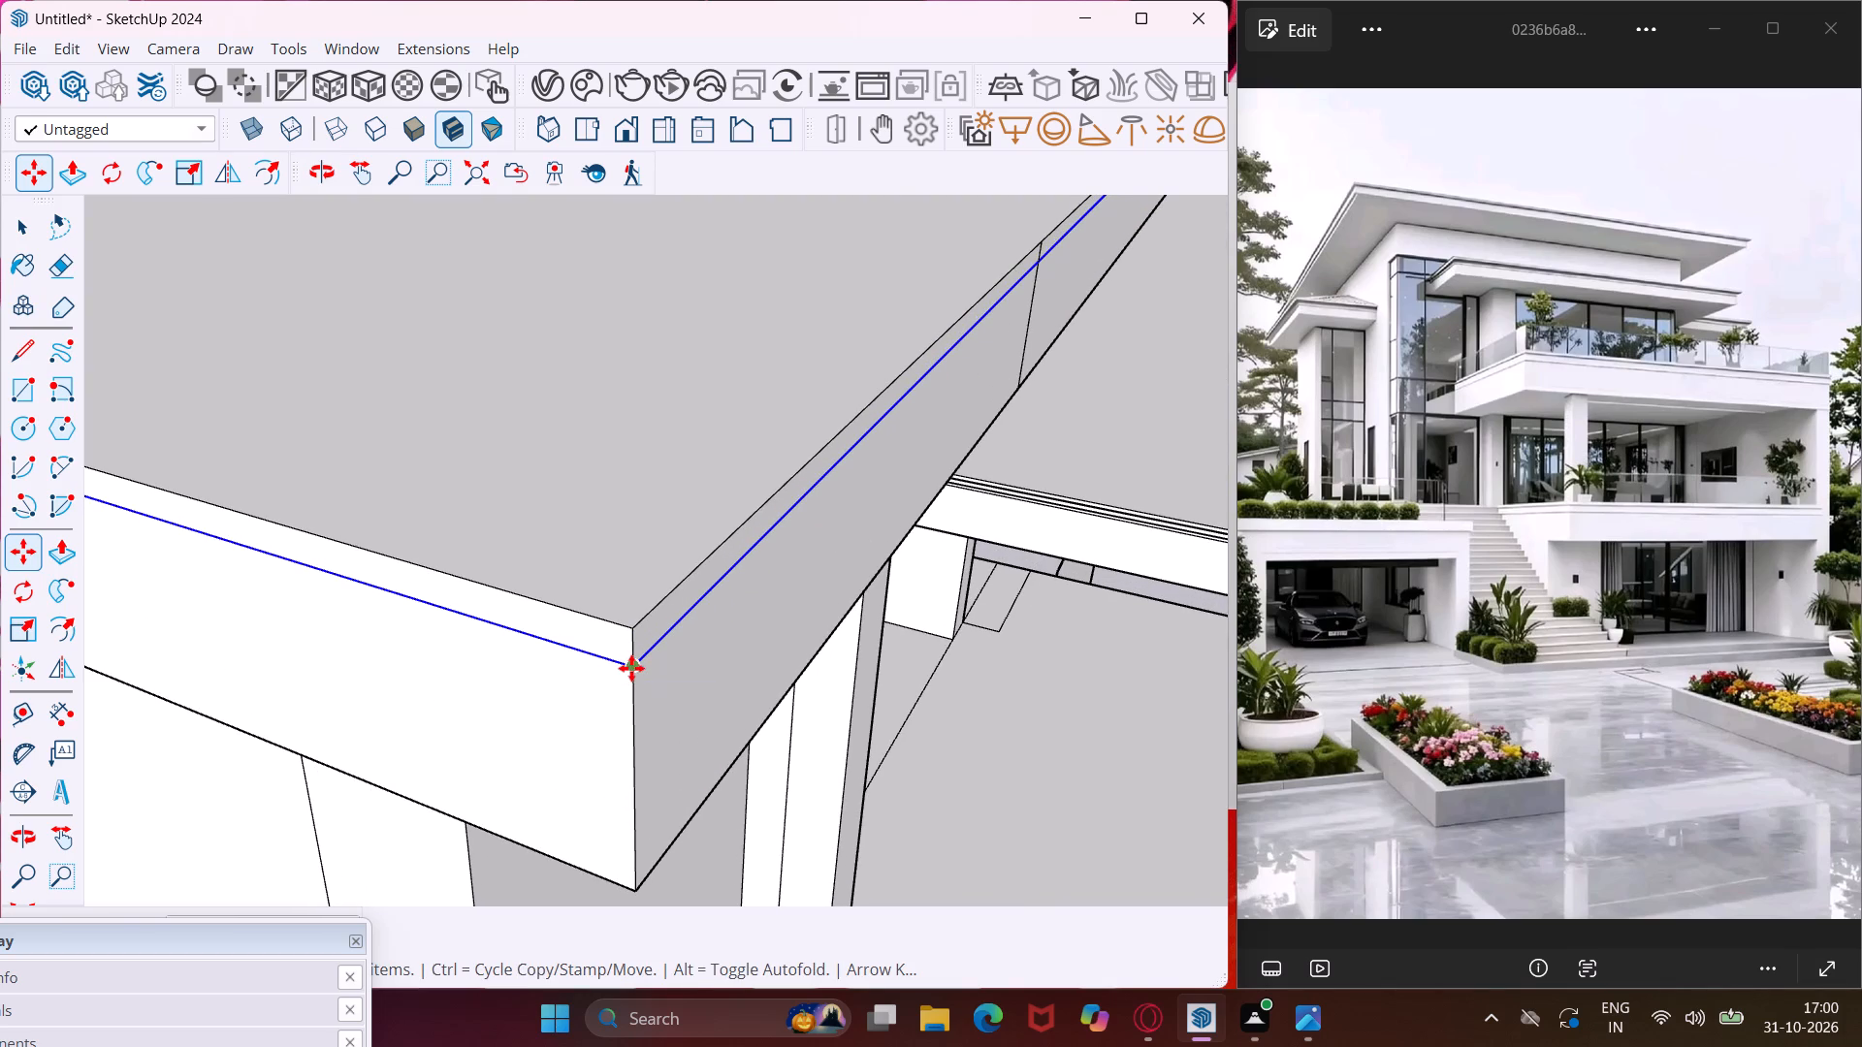
click(631, 668)
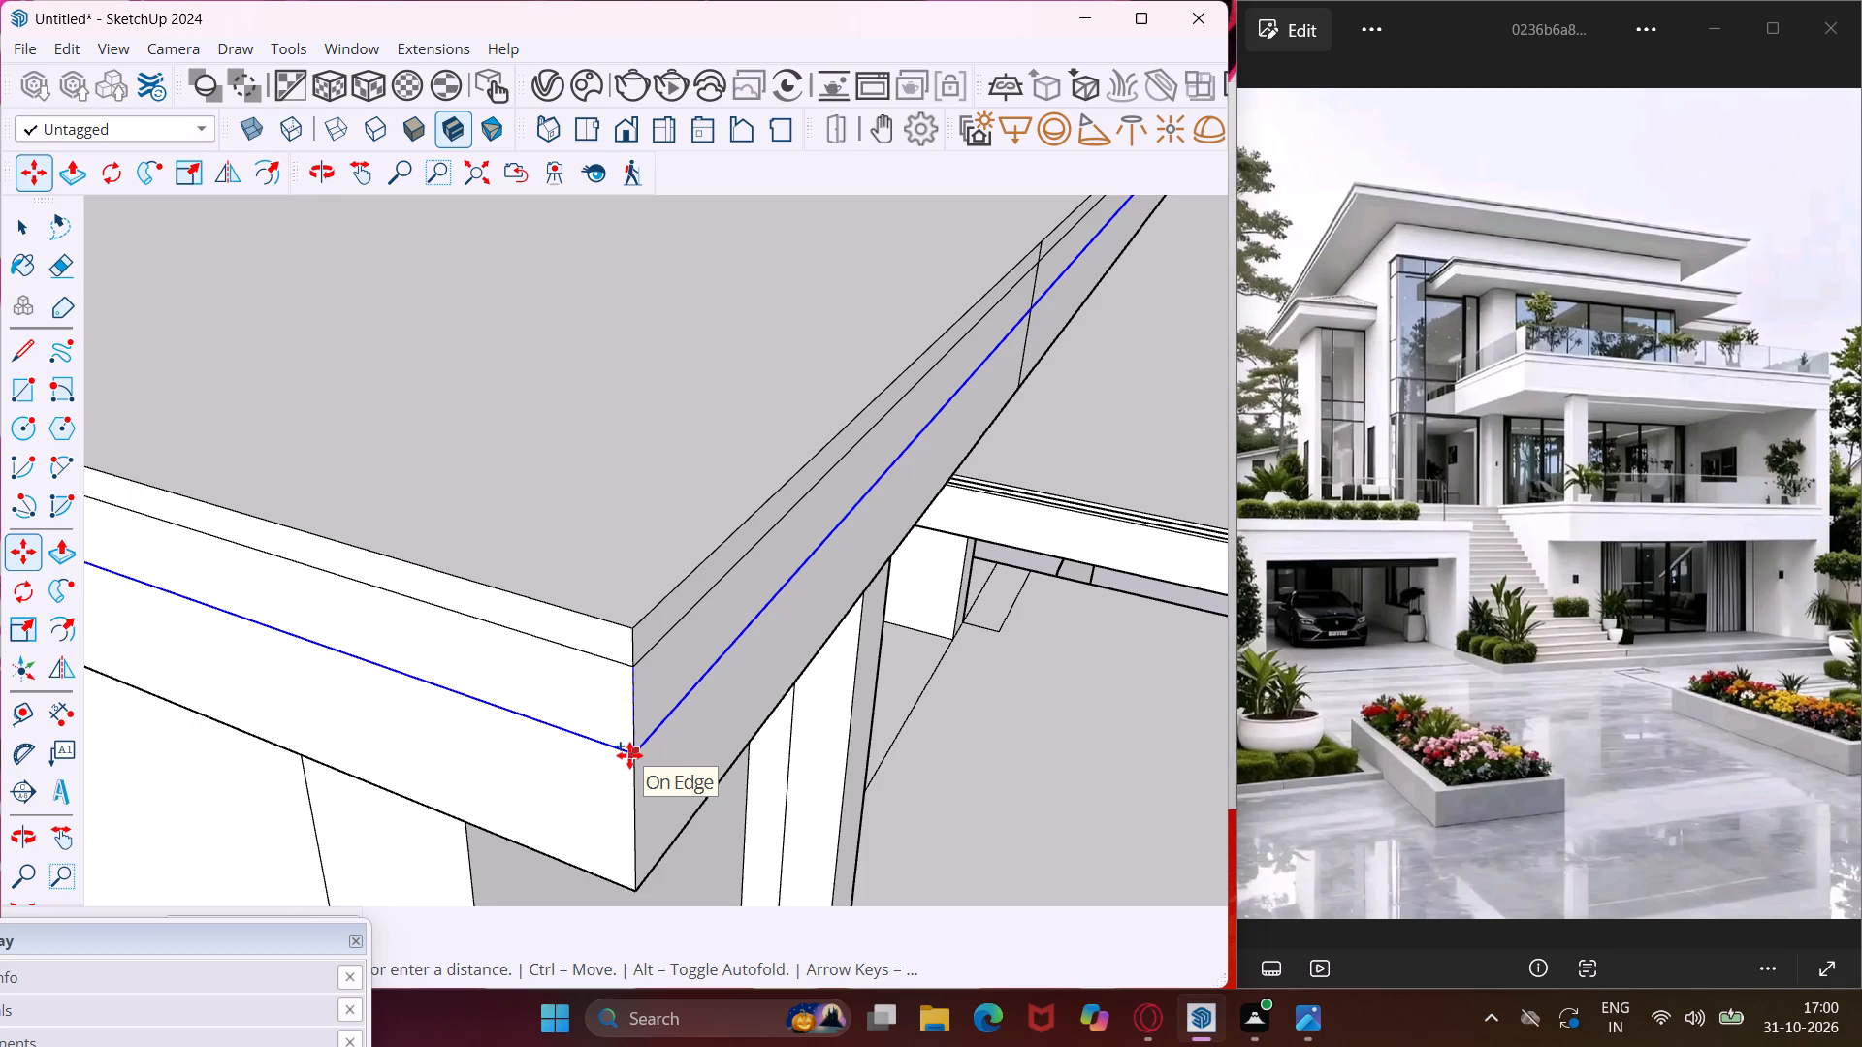
scroll(629, 755, down, 3)
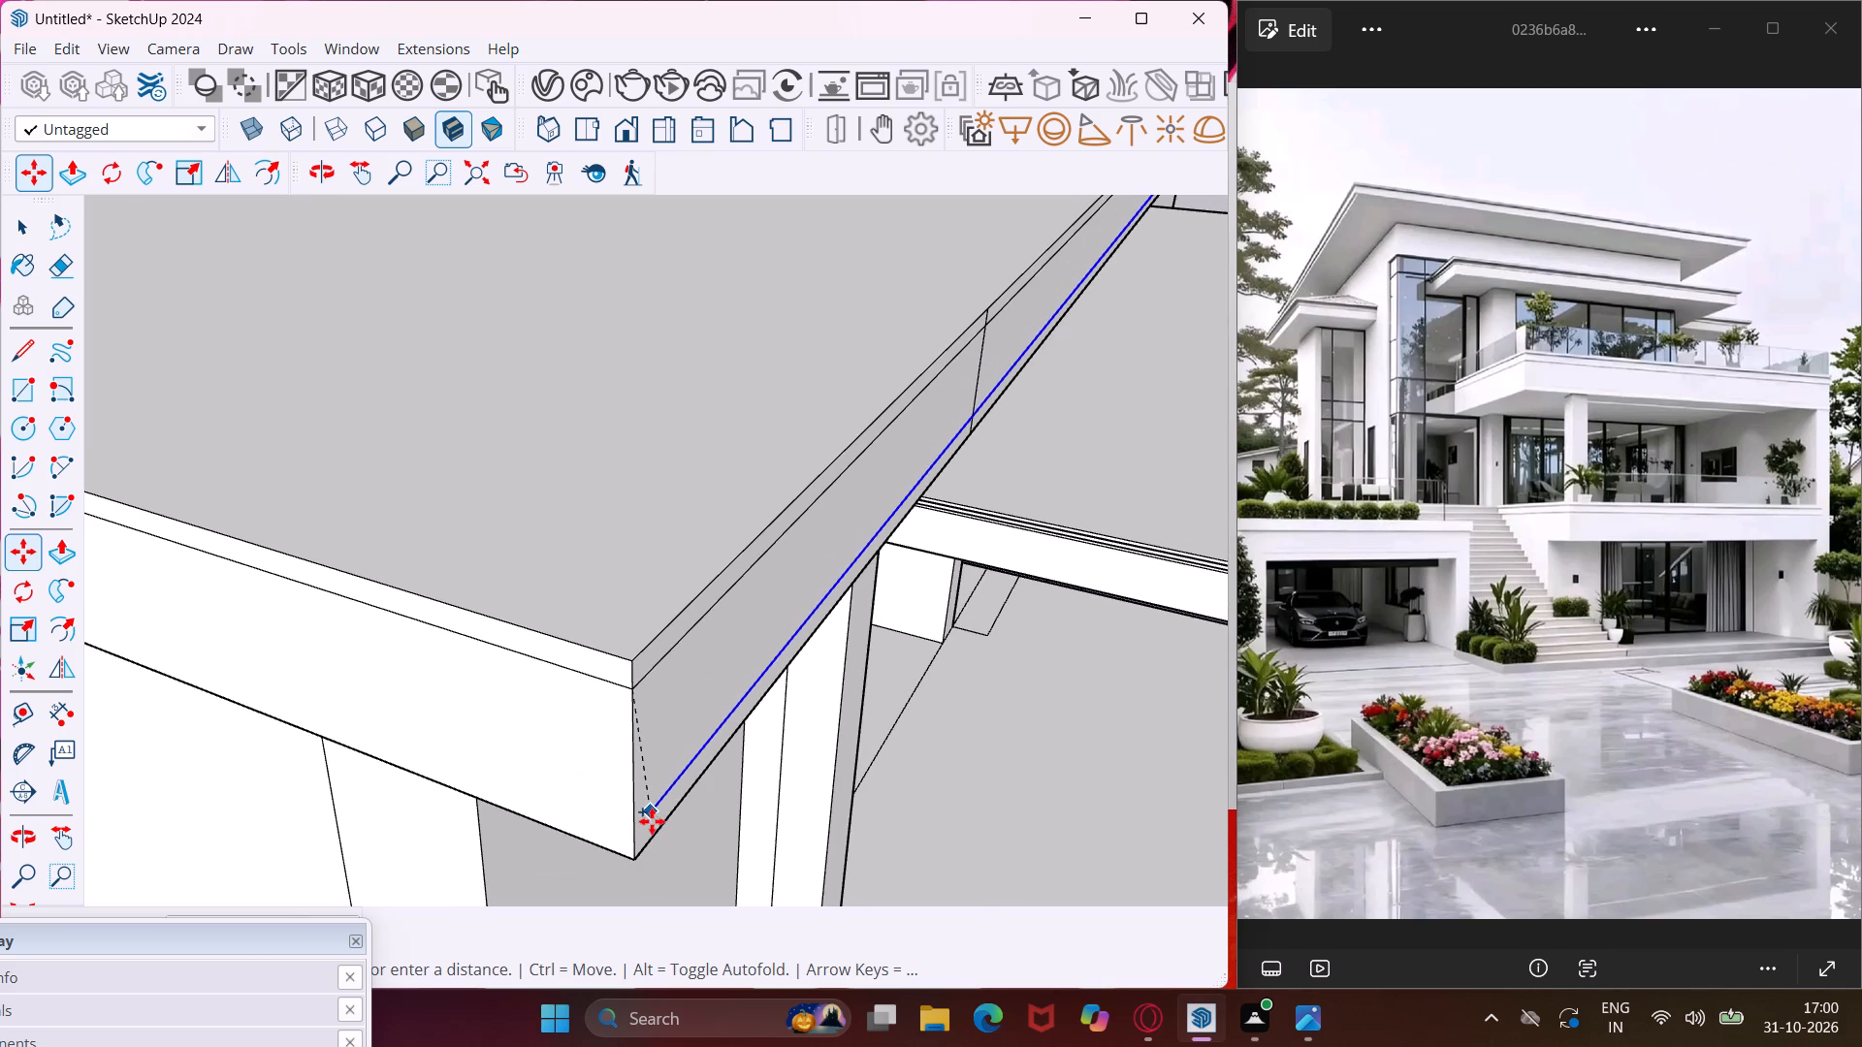
click(639, 840)
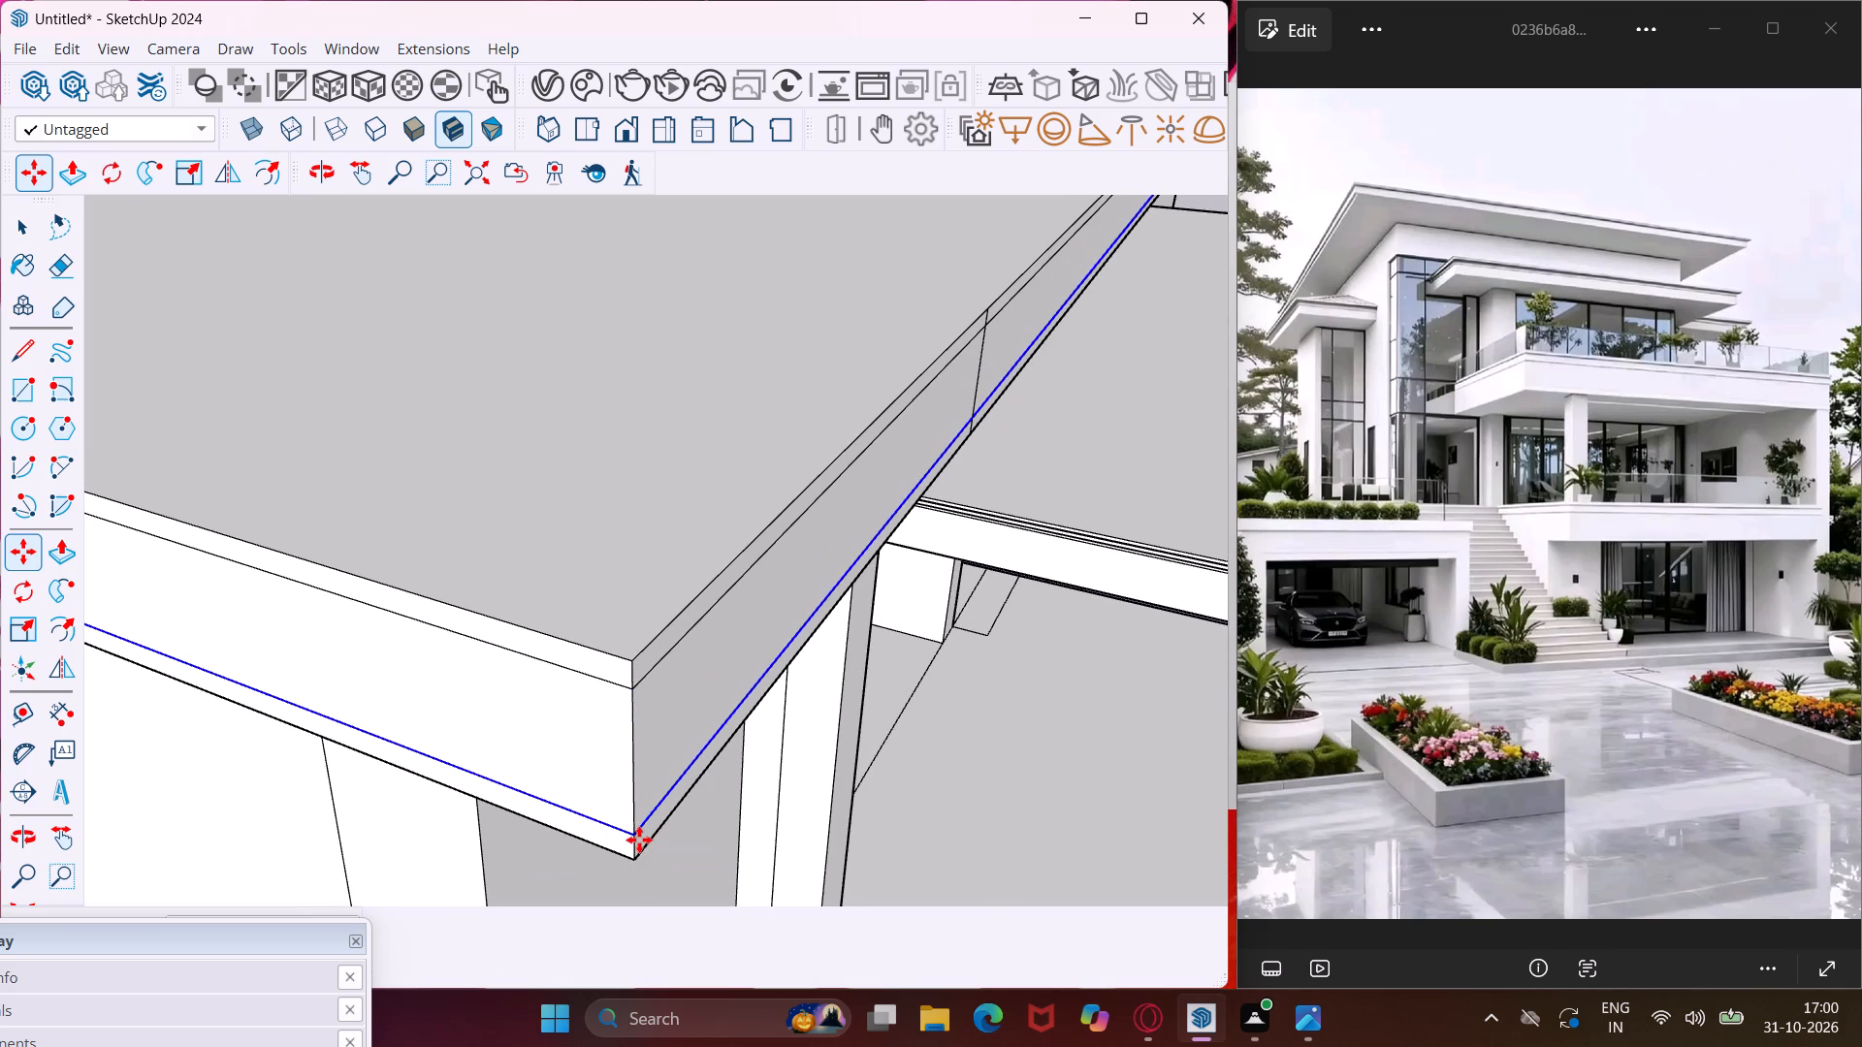
key(Escape)
key(space)
Pull the thin upper edge strips outward by the same small distance on both sides of the roof's garage-side front corner.
scroll(620, 674, up, 3)
click(618, 663)
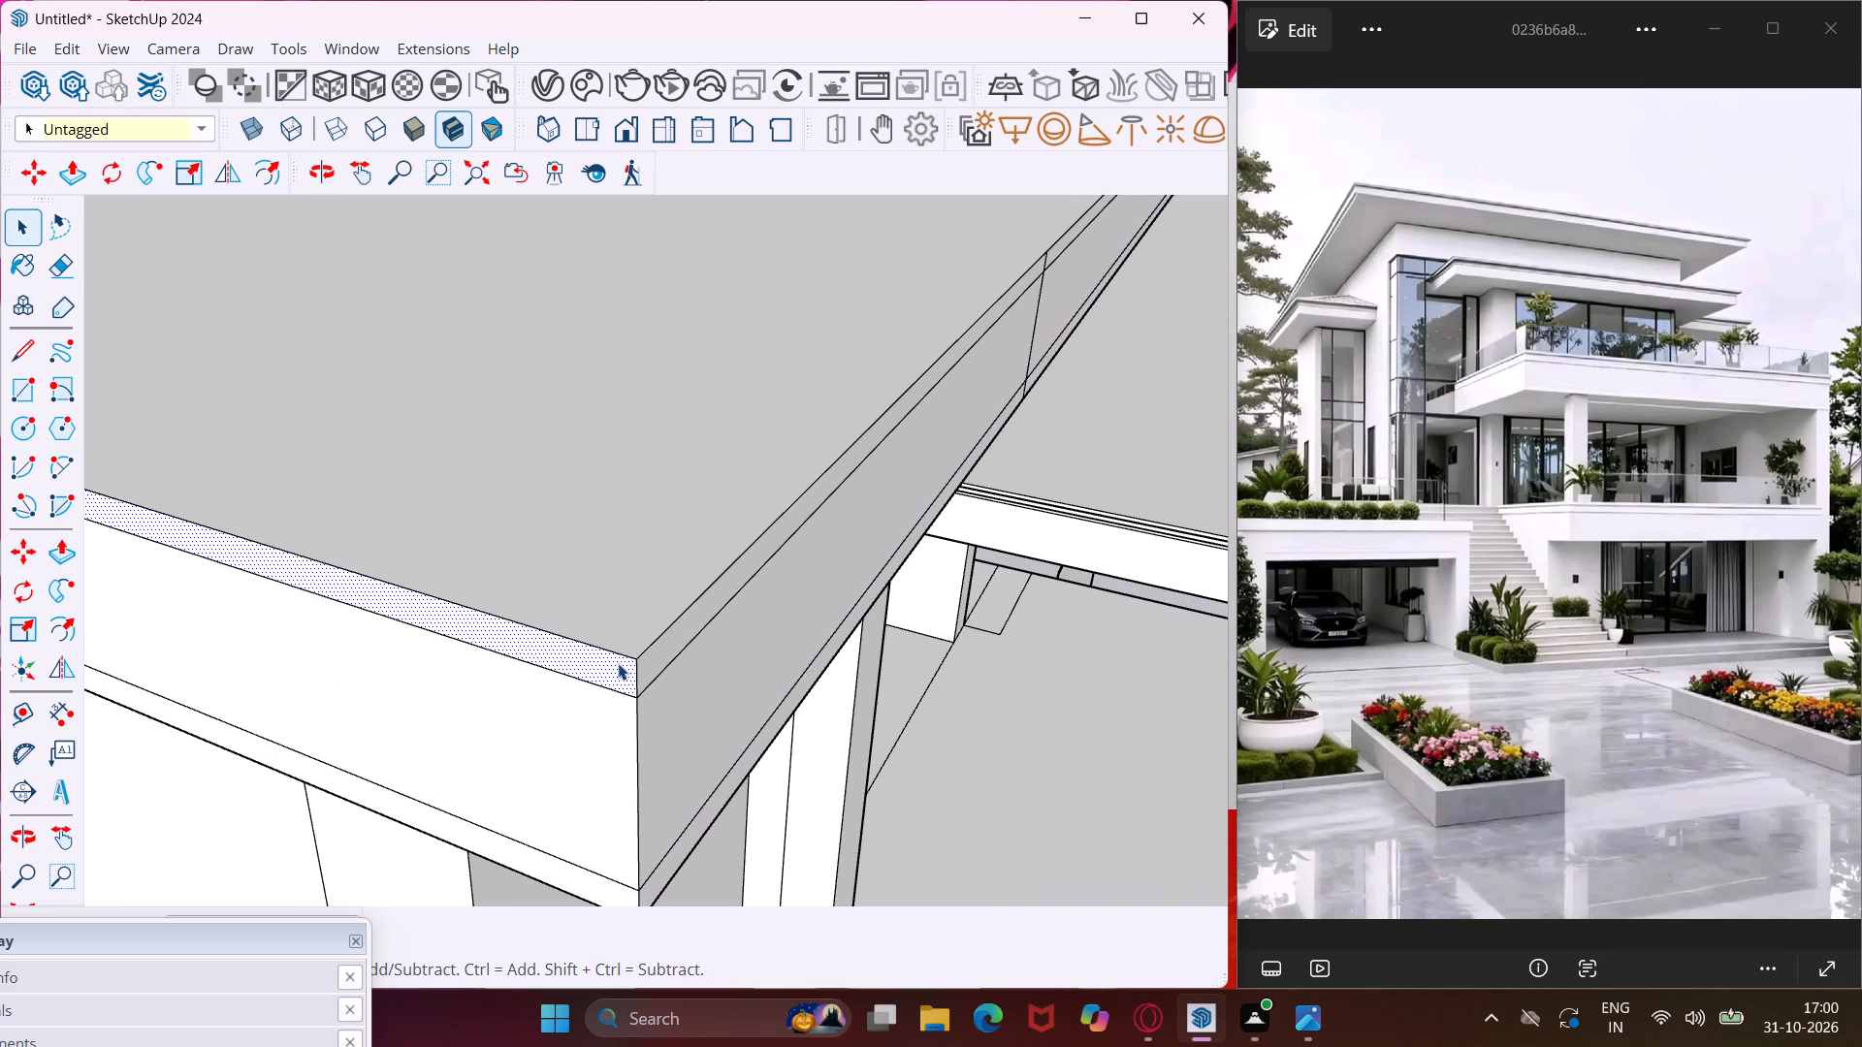
key(p)
click(618, 663)
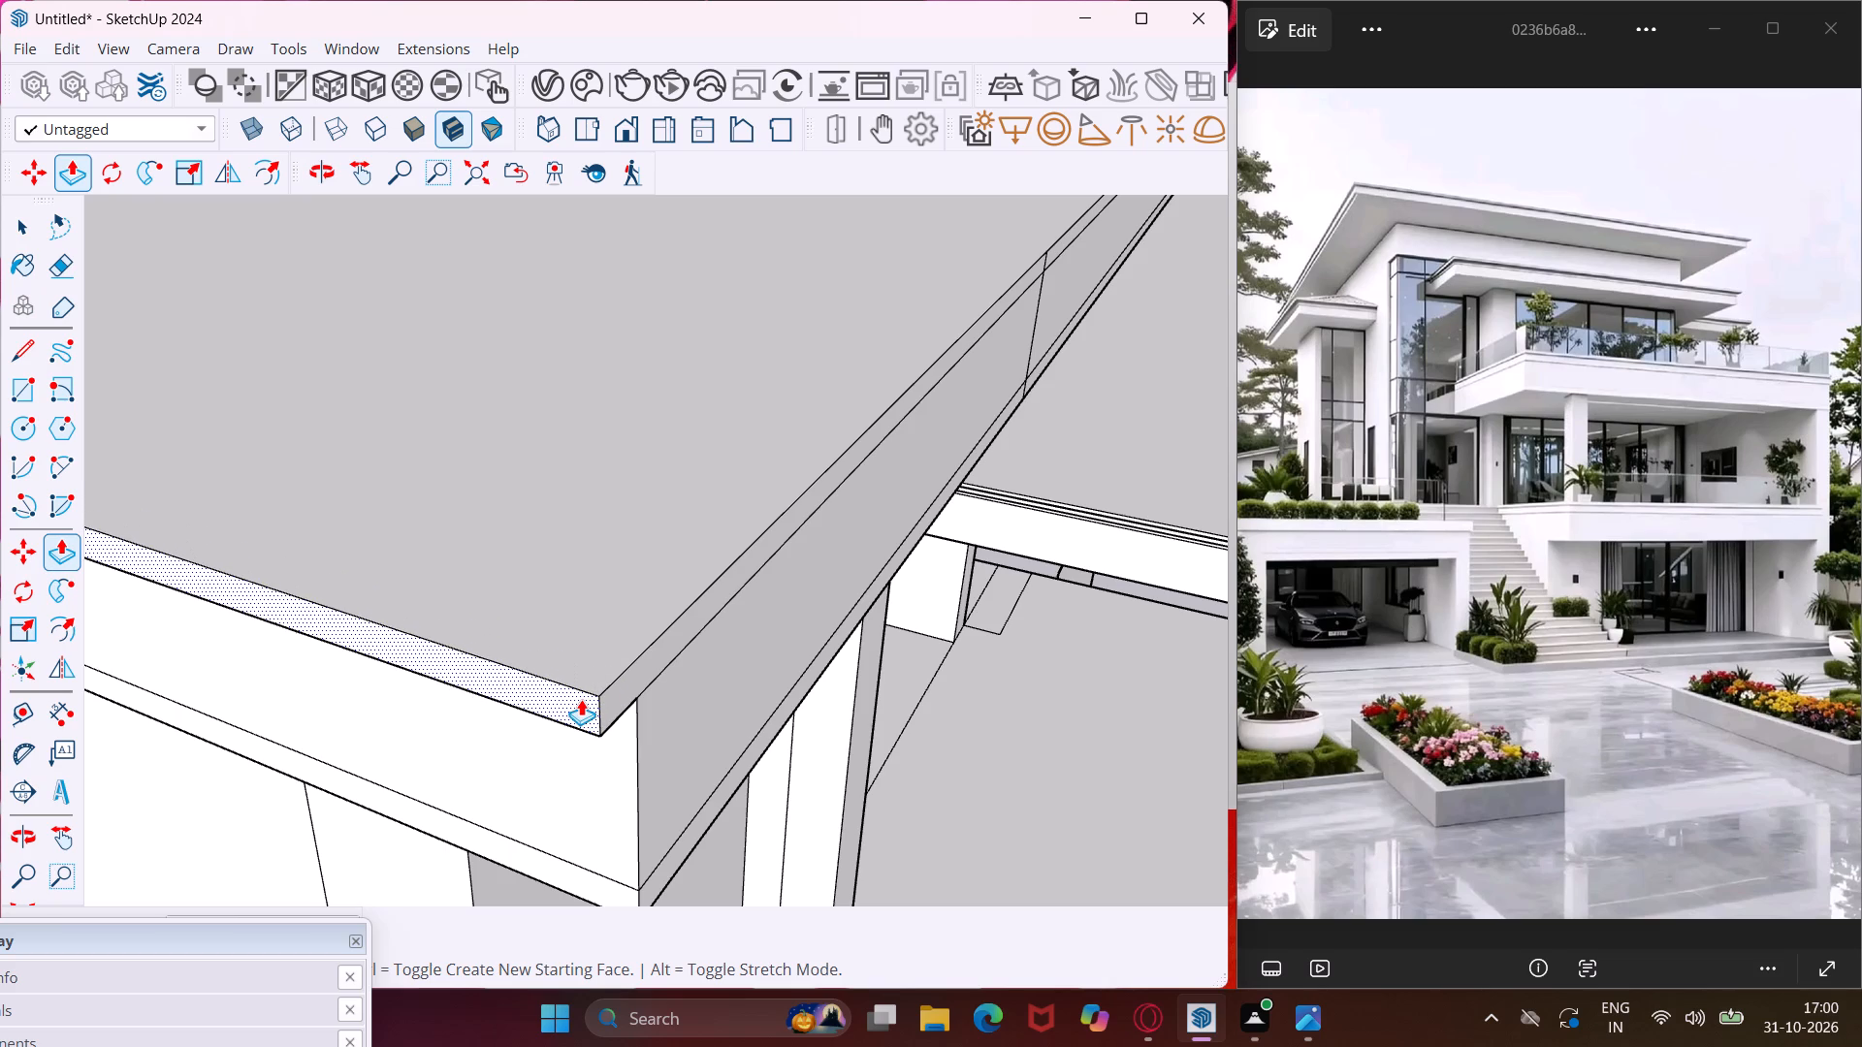
click(581, 699)
key(Escape)
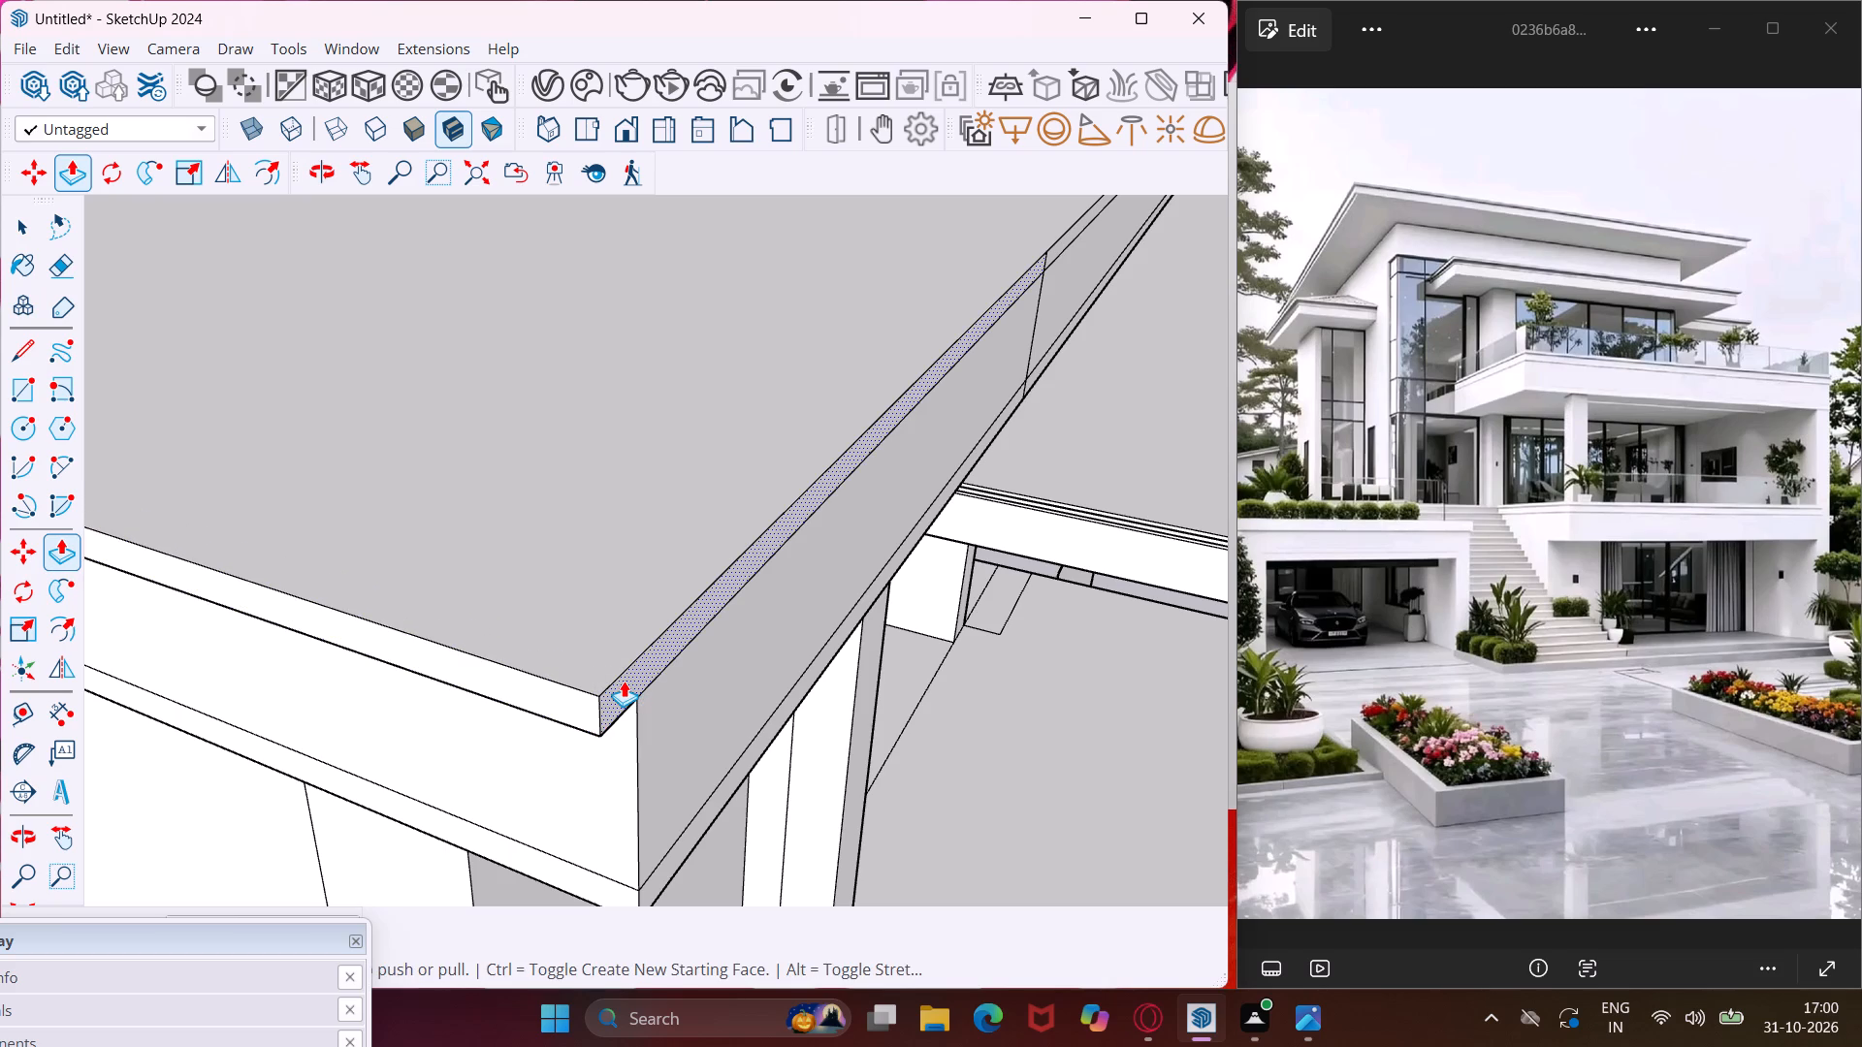
double_click(624, 681)
Extend the remaining upper edge strips along the roof's garage side and front side outward by the same distance.
scroll(621, 681, down, 13)
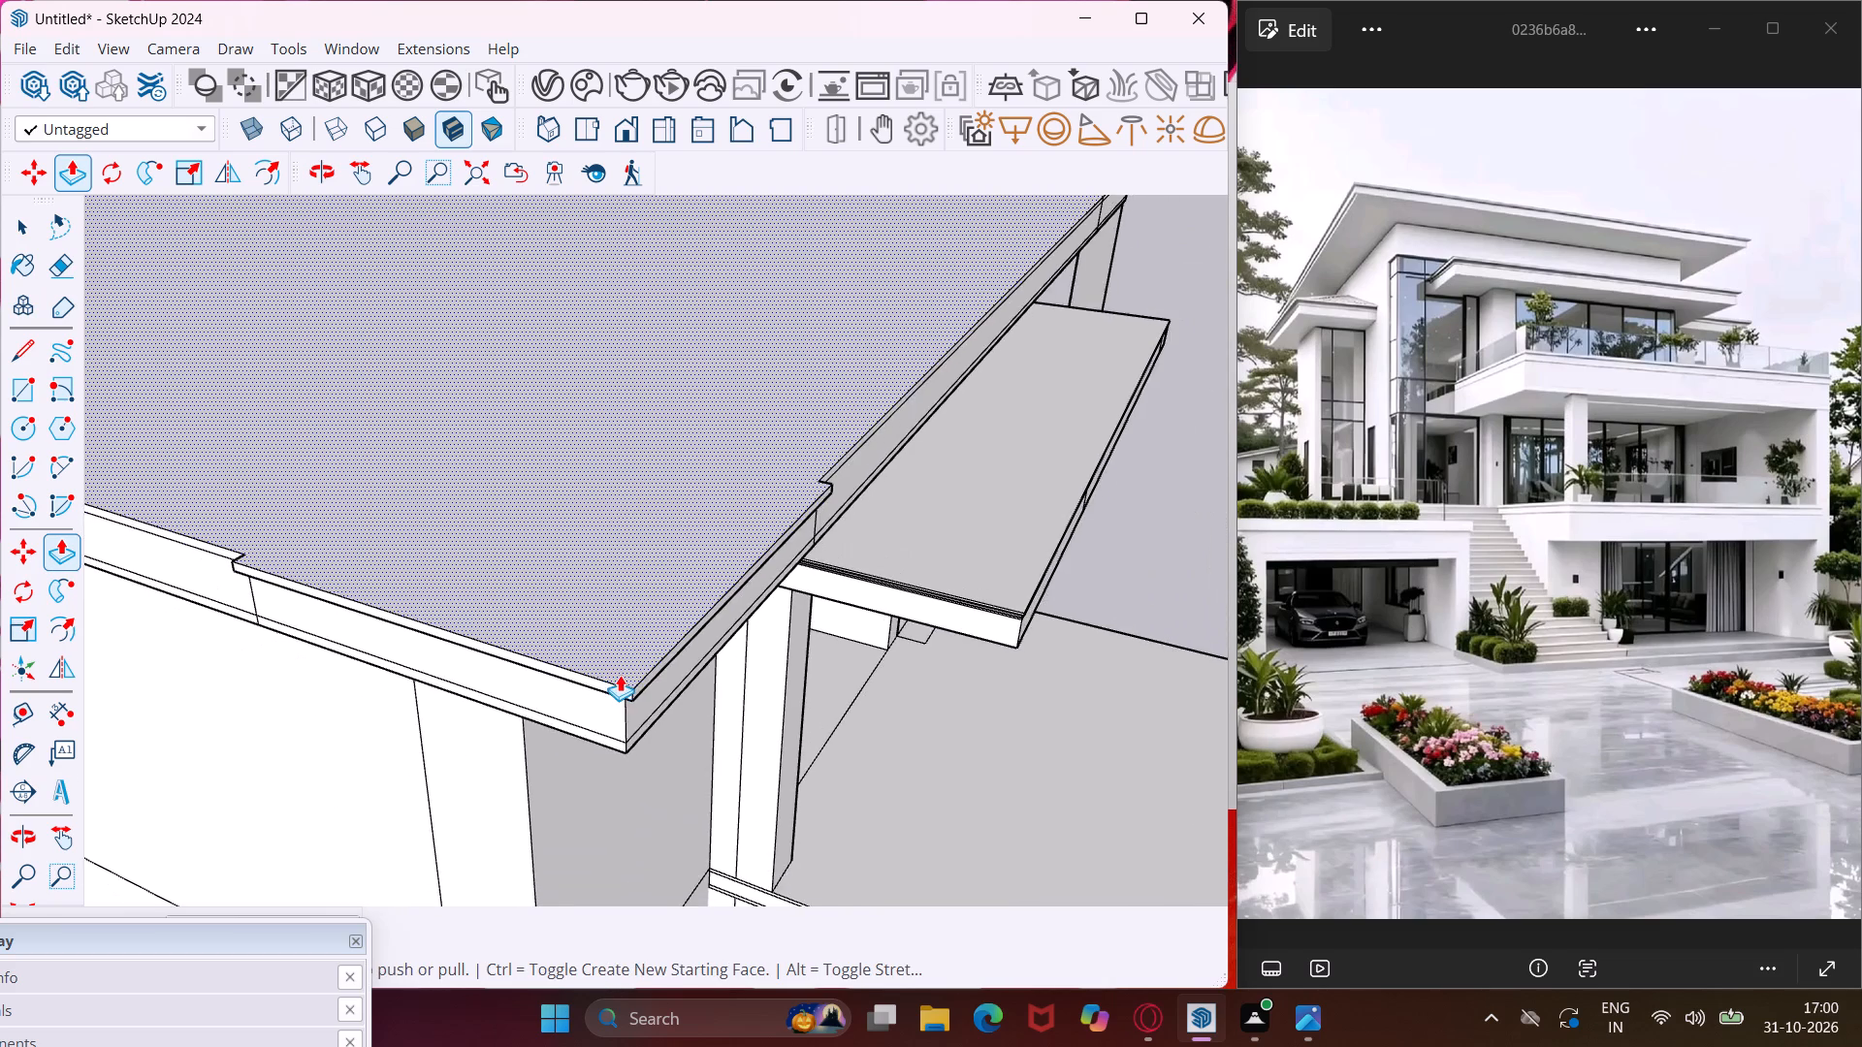
scroll(620, 675, down, 6)
scroll(330, 590, up, 15)
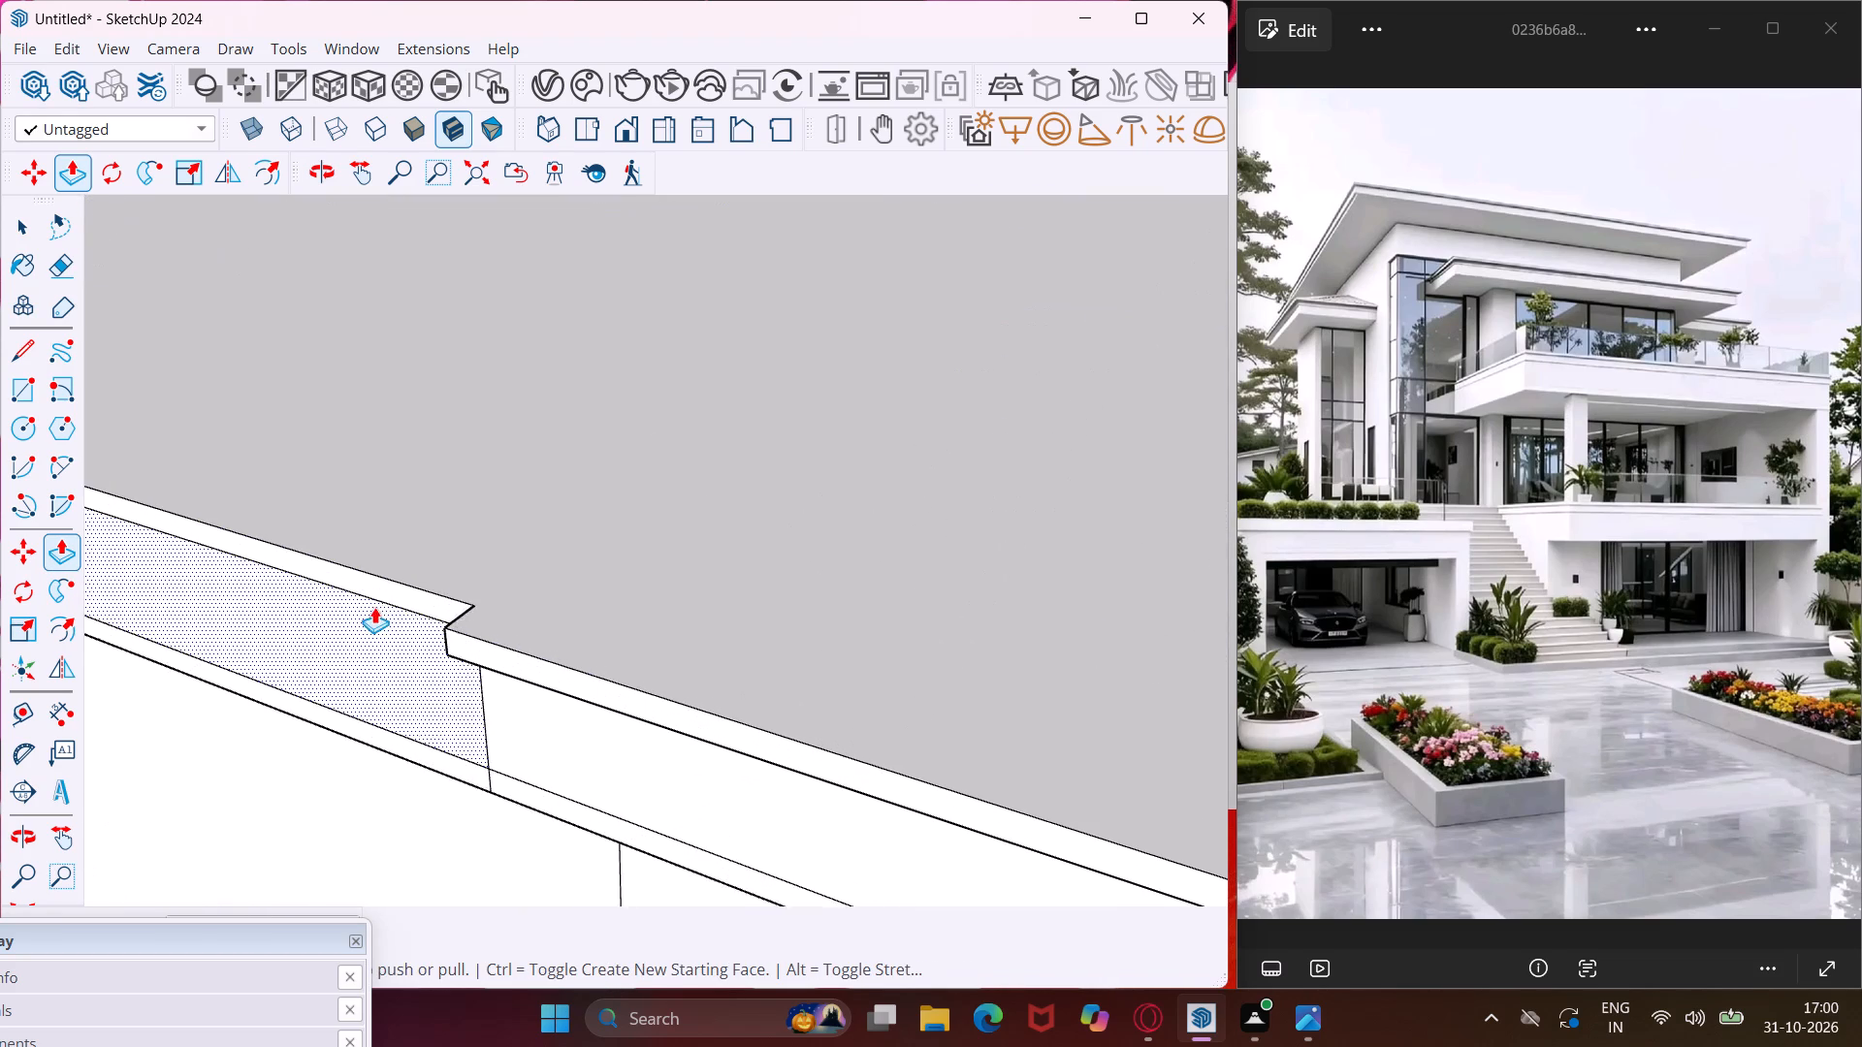
double_click(429, 596)
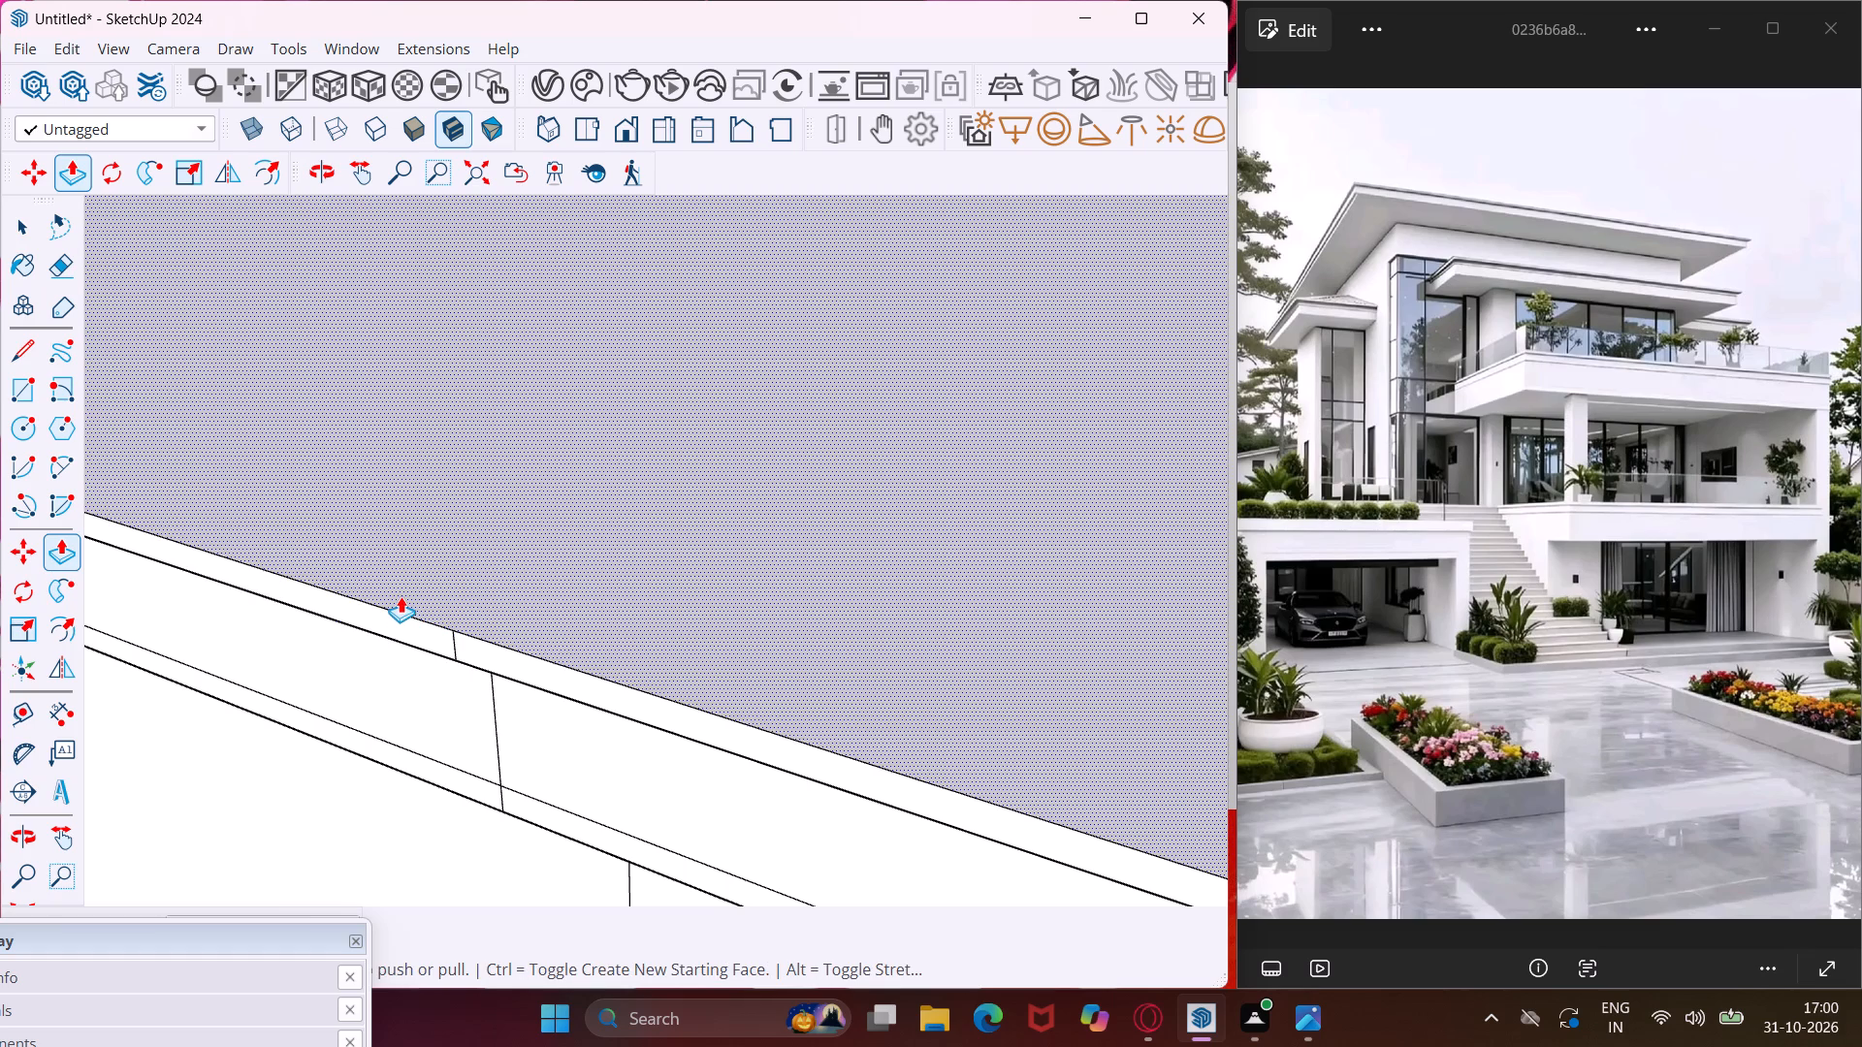
scroll(398, 598, down, 20)
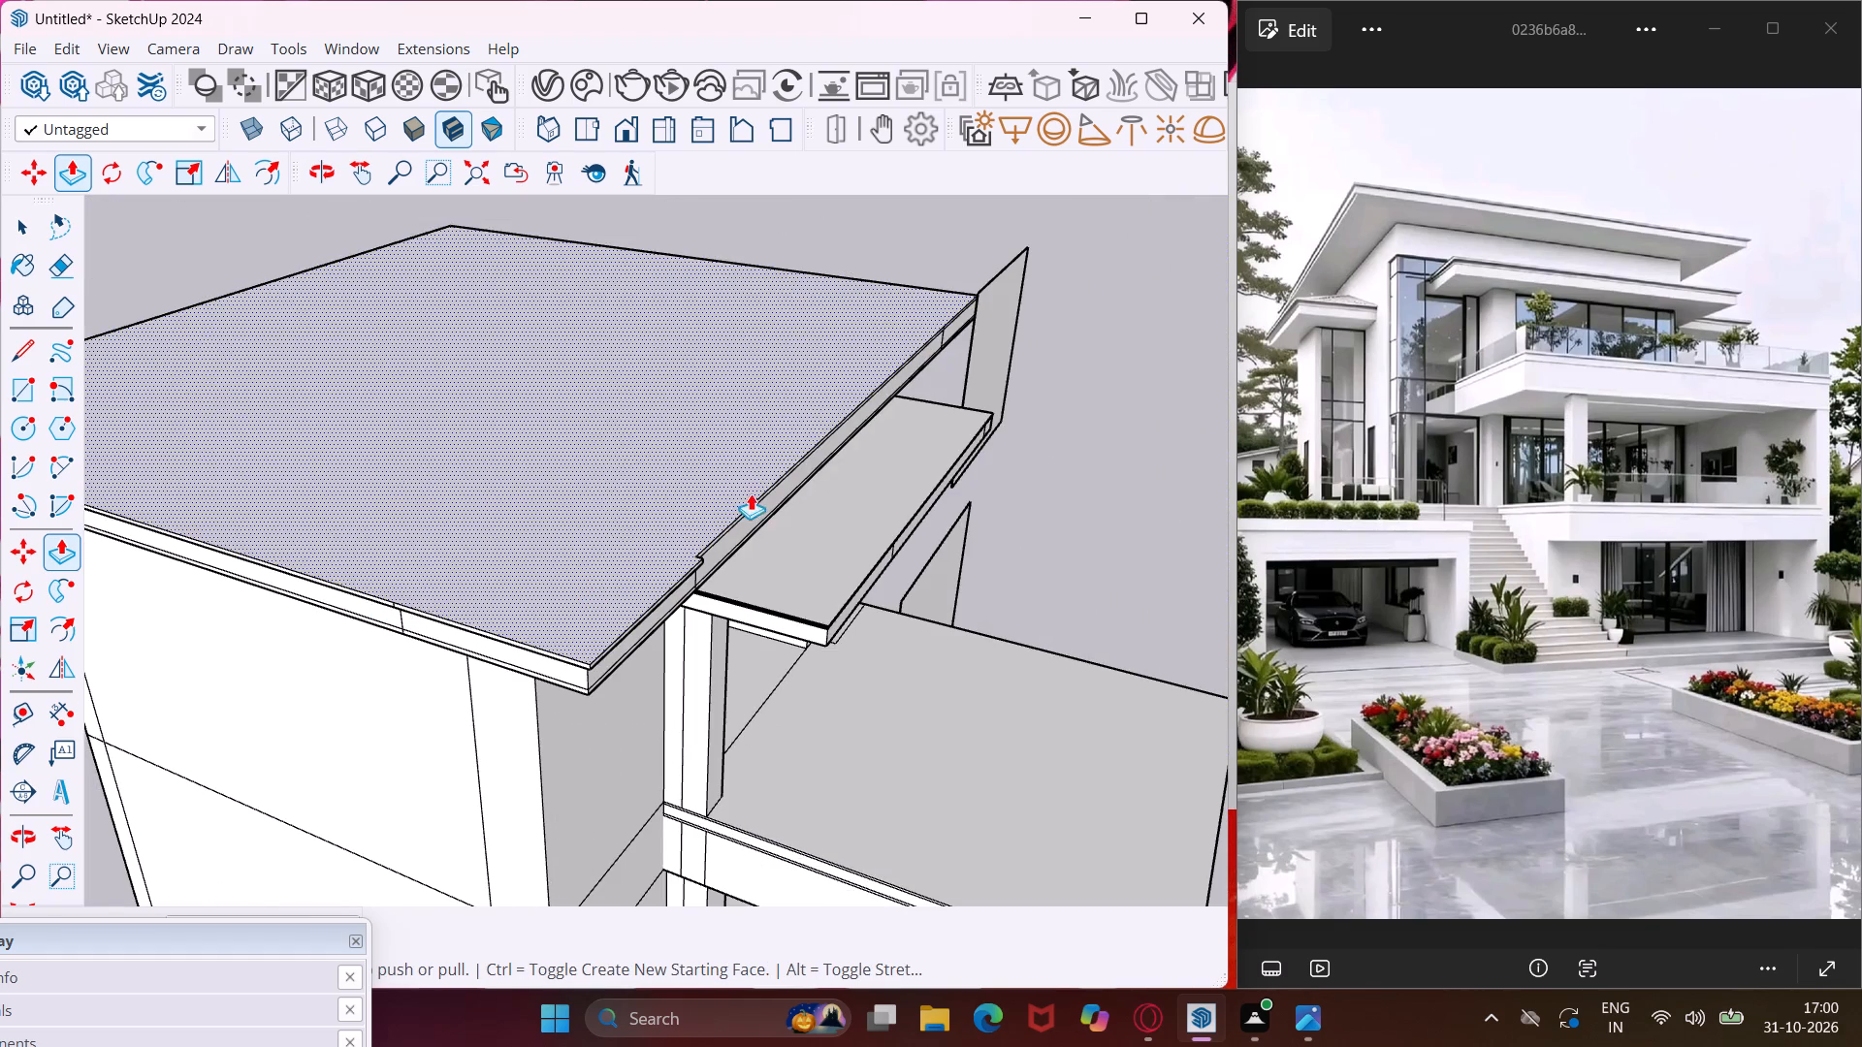
scroll(759, 493, up, 9)
scroll(632, 626, up, 9)
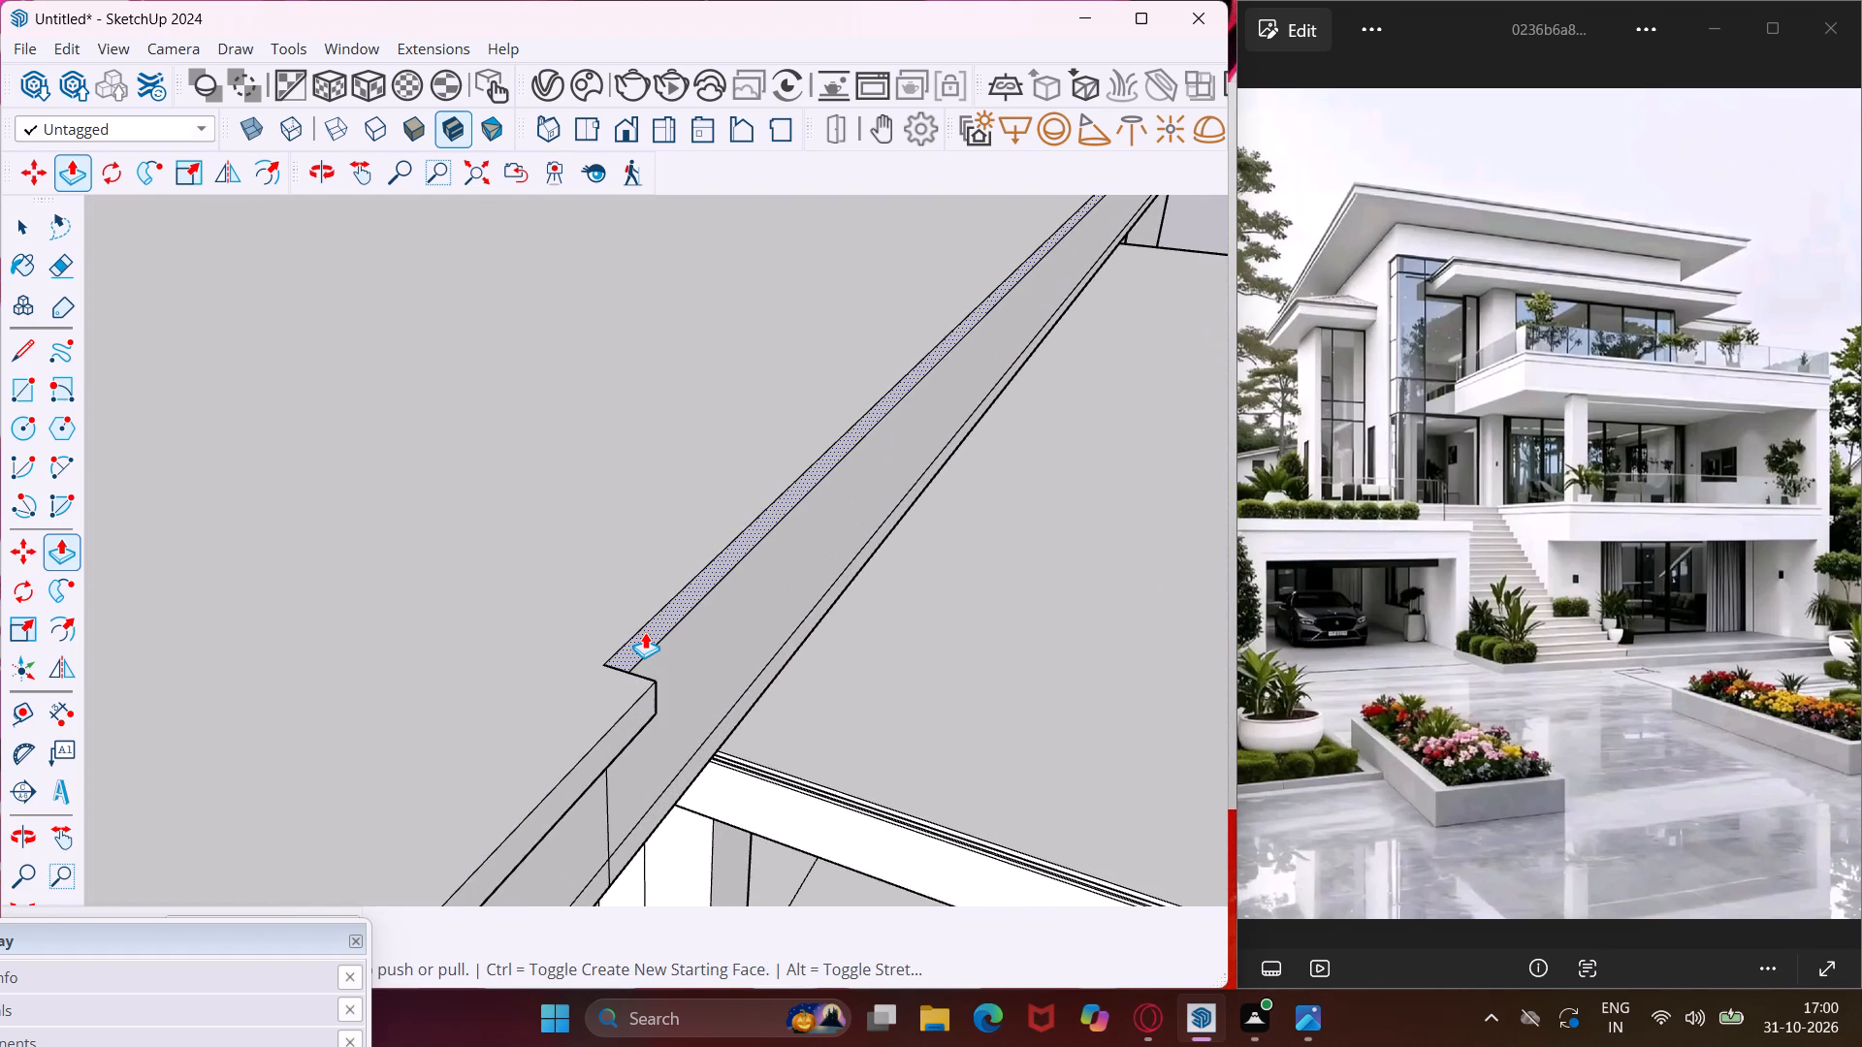
double_click(645, 633)
scroll(549, 661, down, 11)
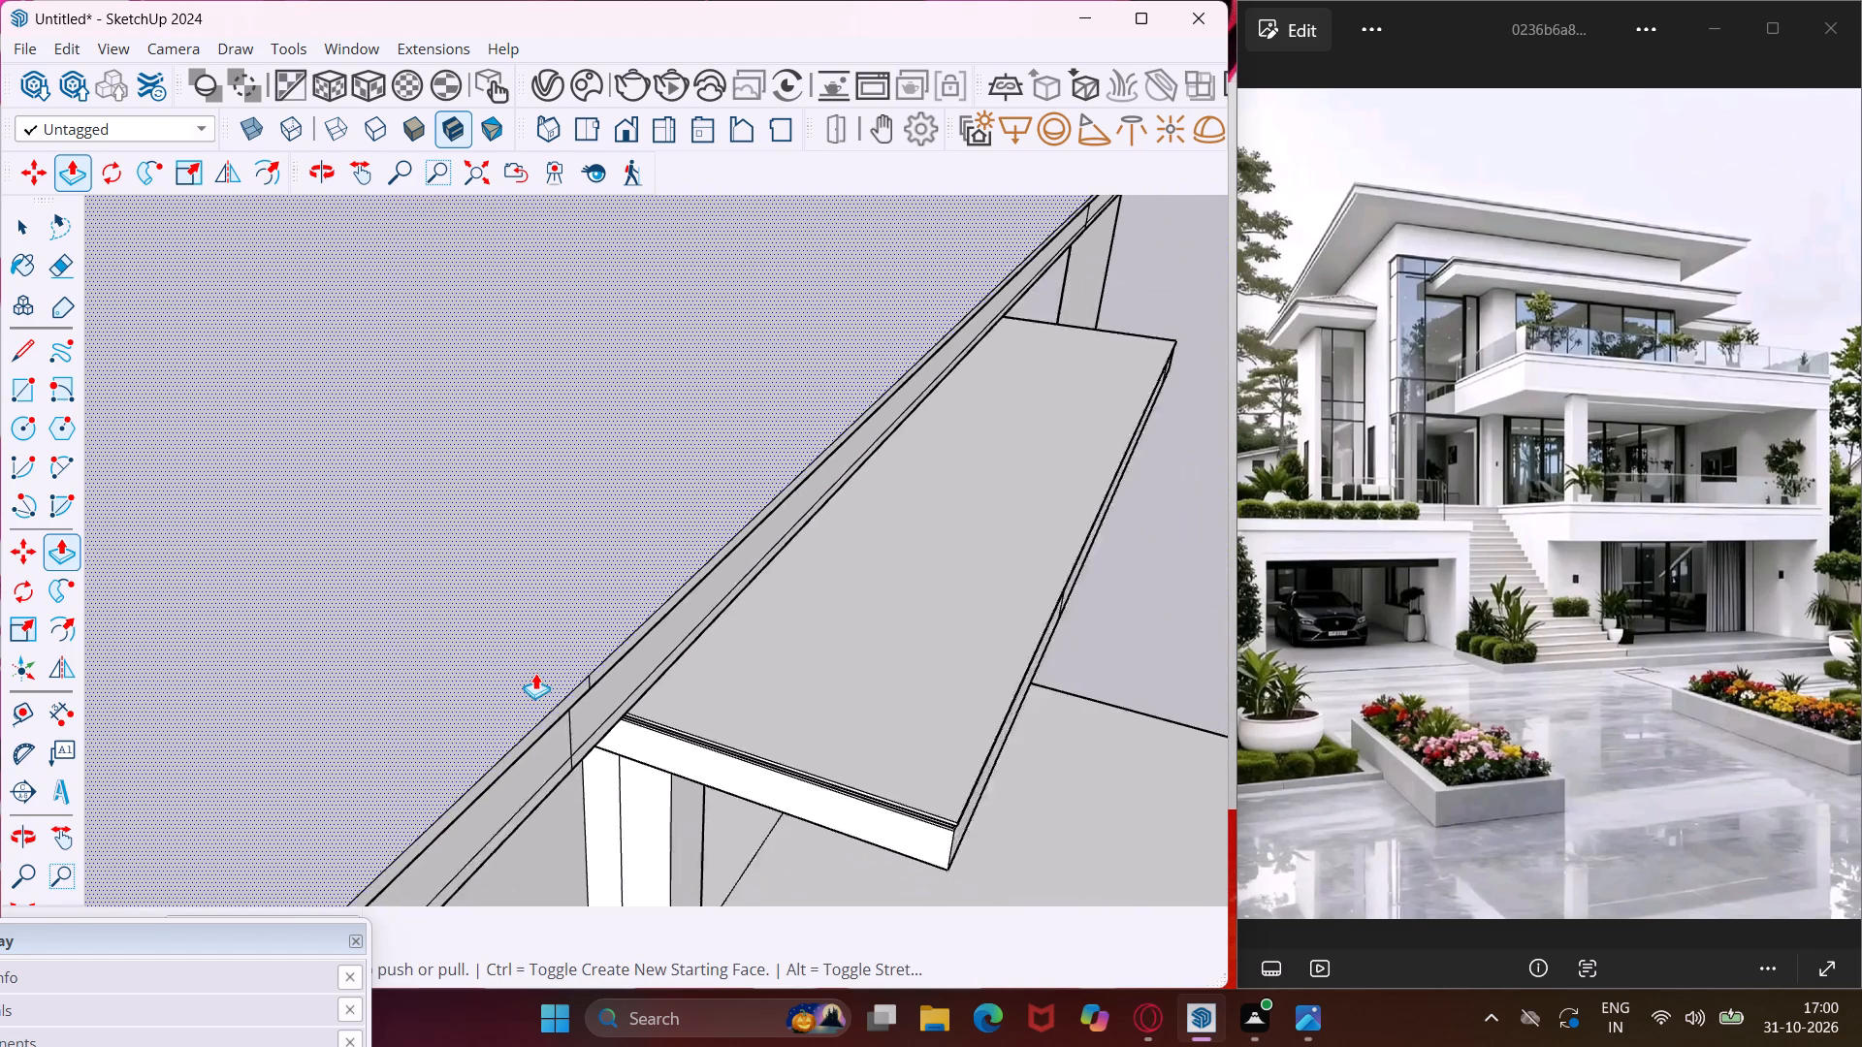
scroll(535, 673, down, 15)
scroll(825, 424, up, 2)
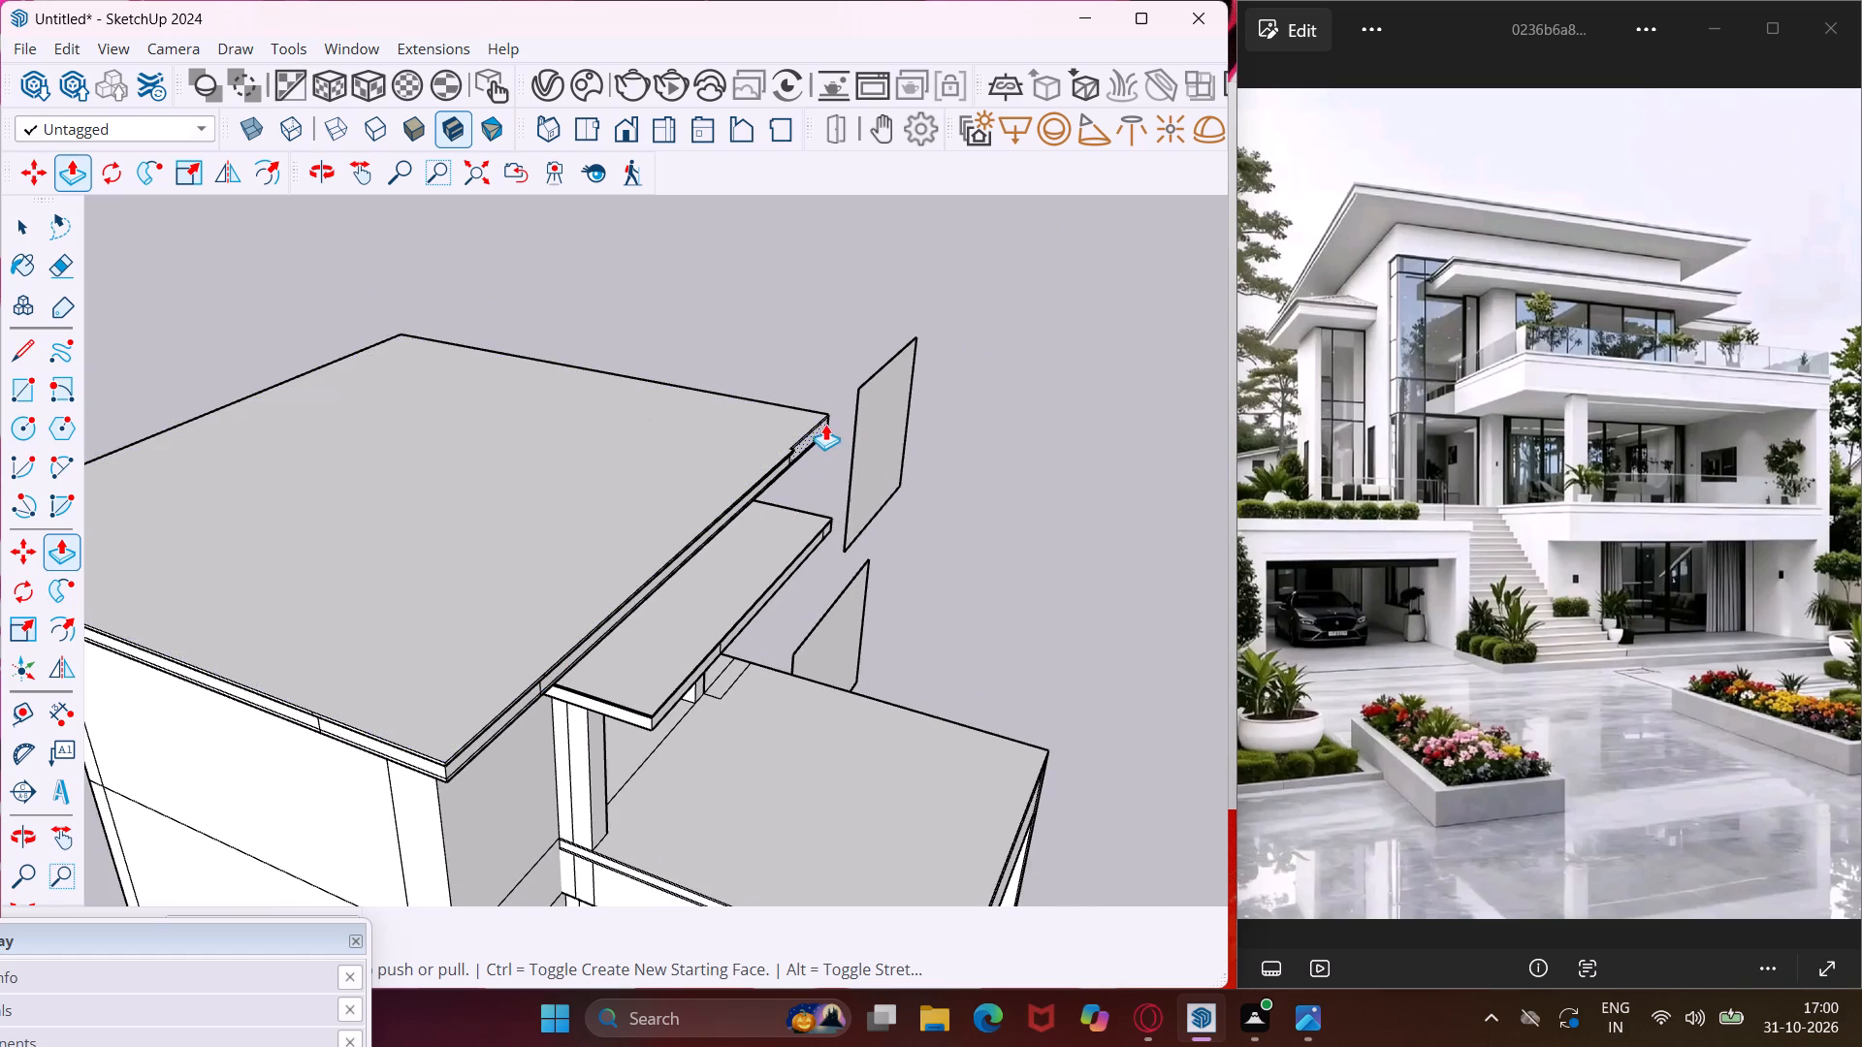
scroll(825, 424, up, 3)
scroll(825, 424, up, 20)
scroll(741, 488, up, 2)
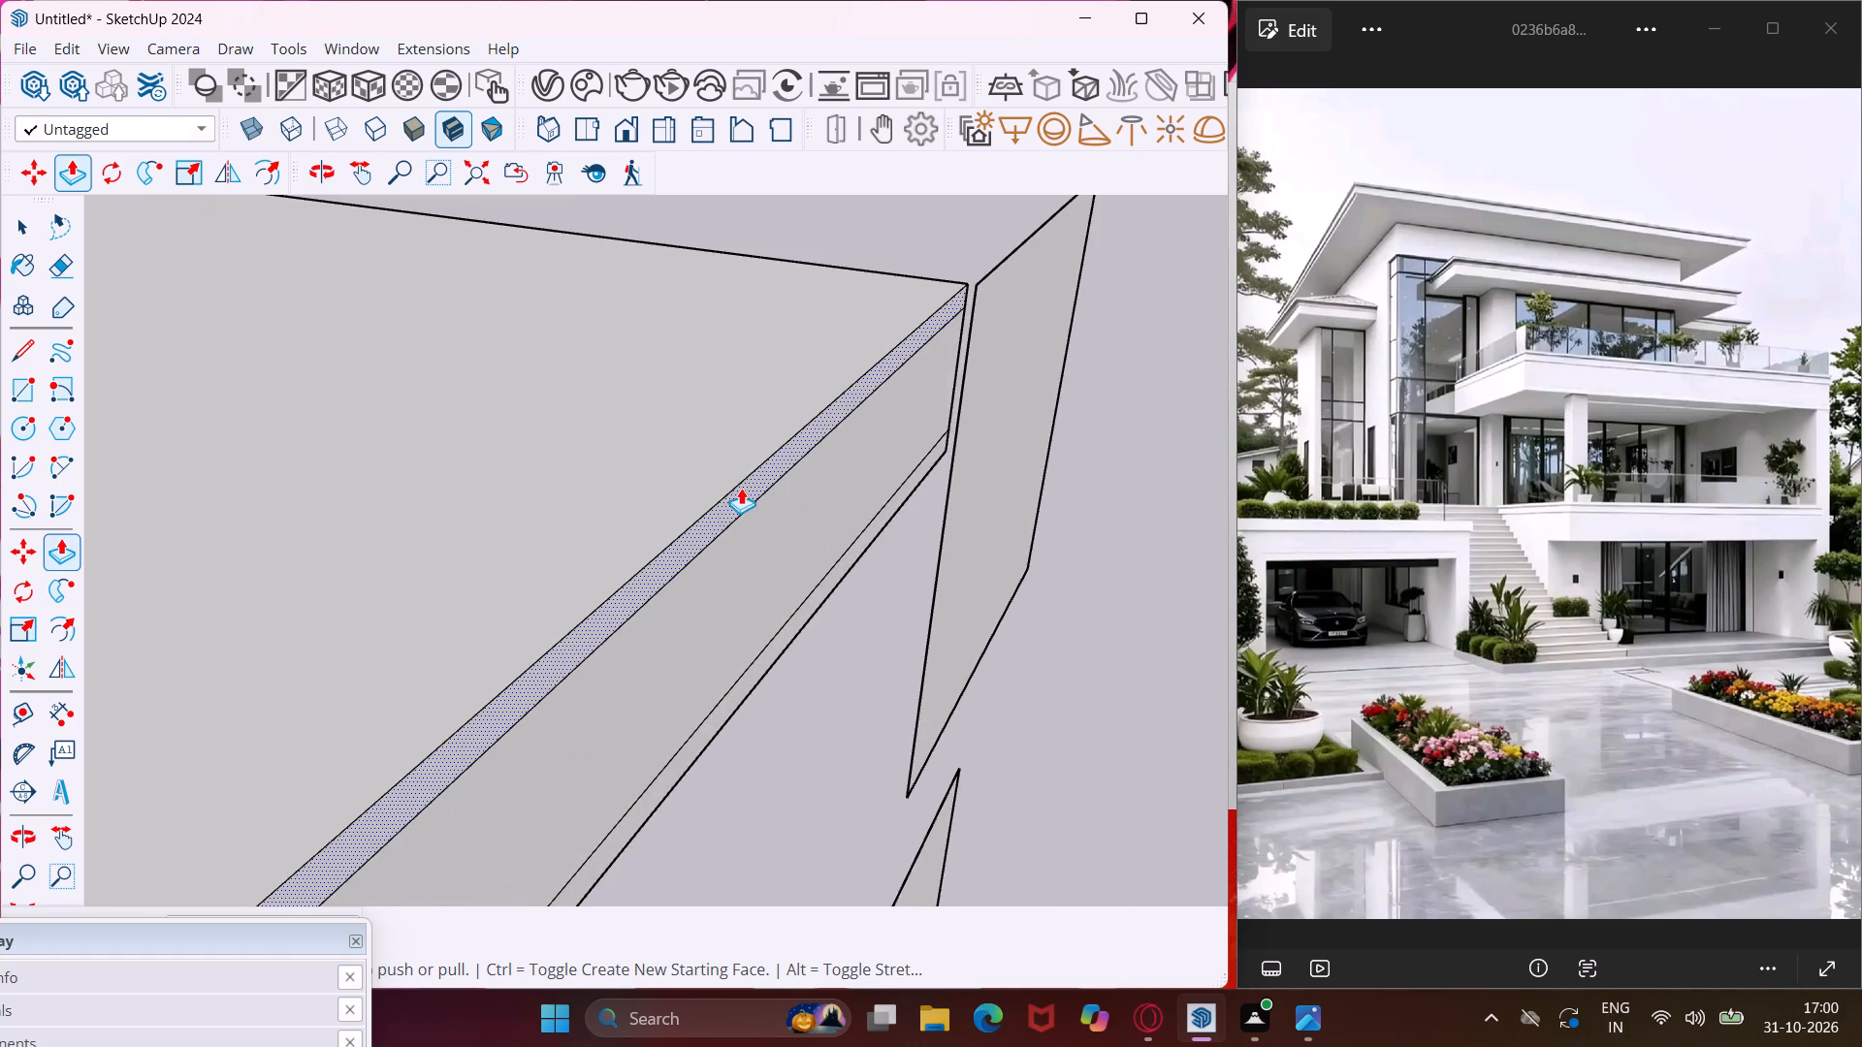
scroll(741, 488, up, 2)
double_click(741, 488)
Pull the upper edge strips on the roof side opposite the garage outward by the same distance.
middle_drag(767, 477, 677, 532)
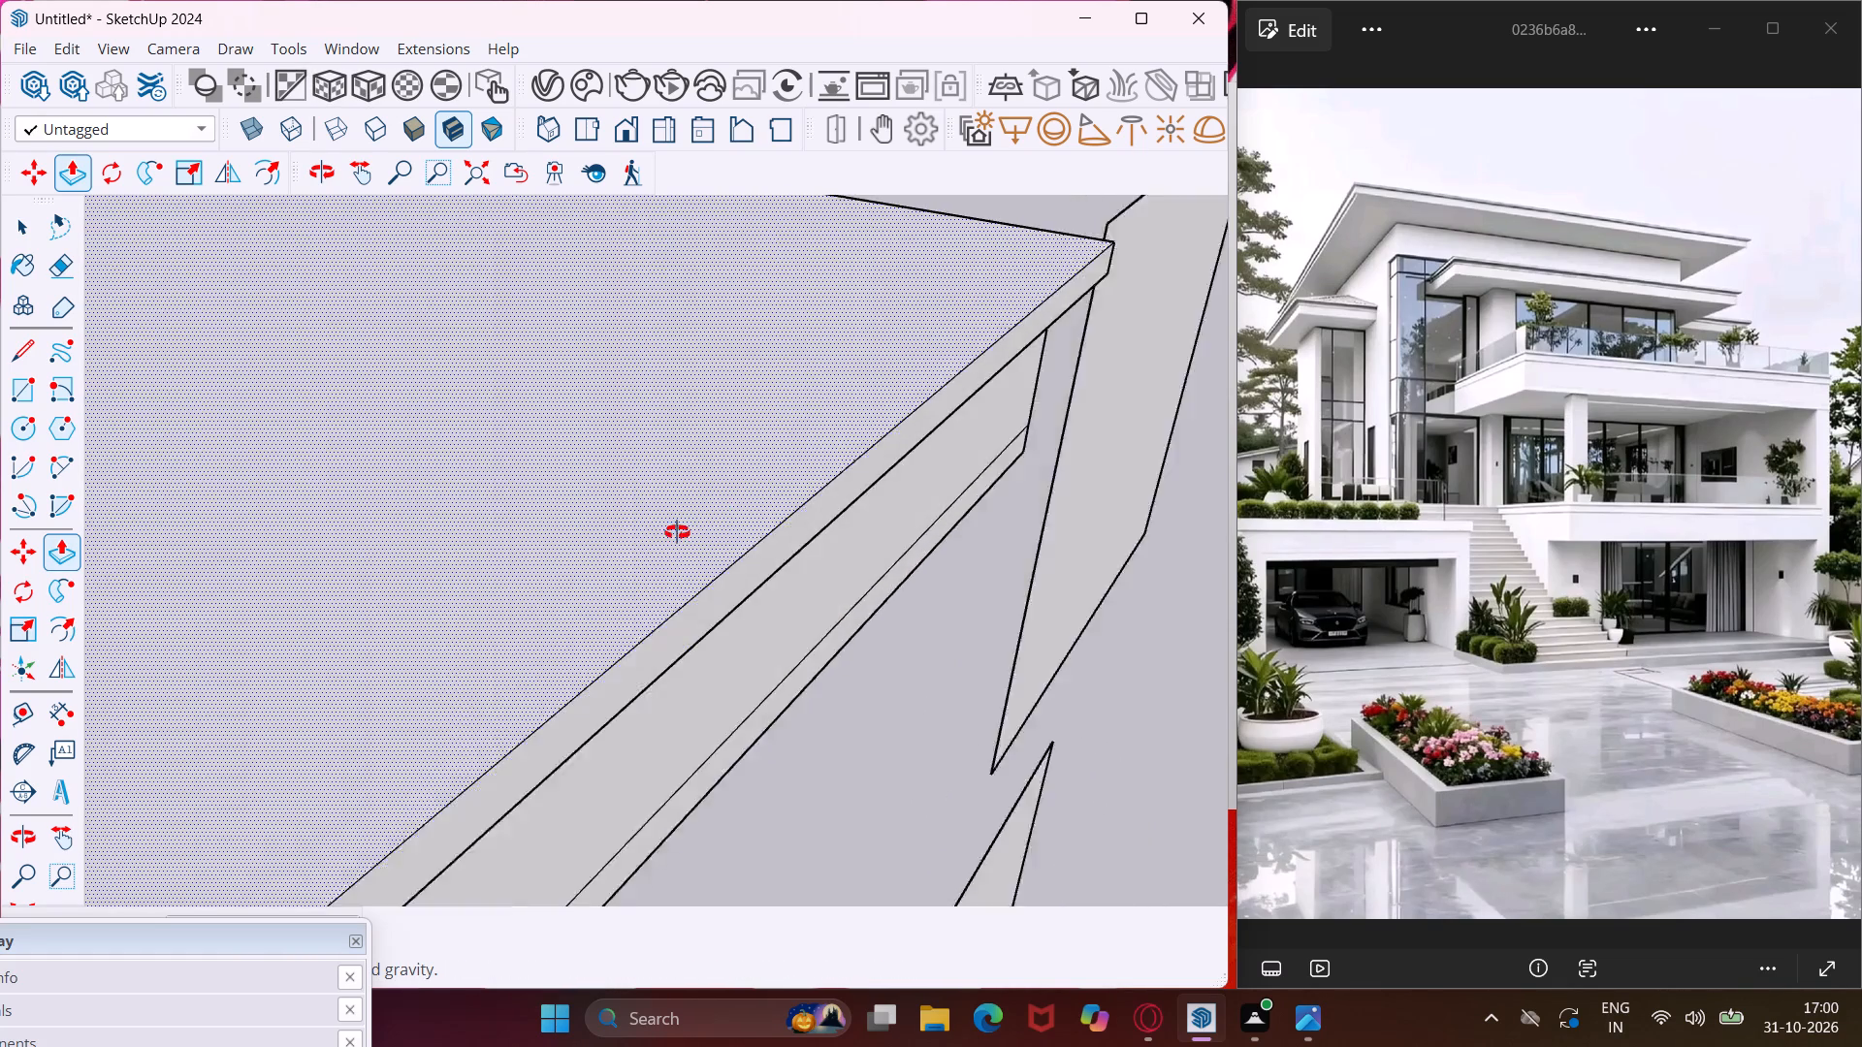
middle_drag(677, 532, 197, 652)
scroll(197, 652, down, 5)
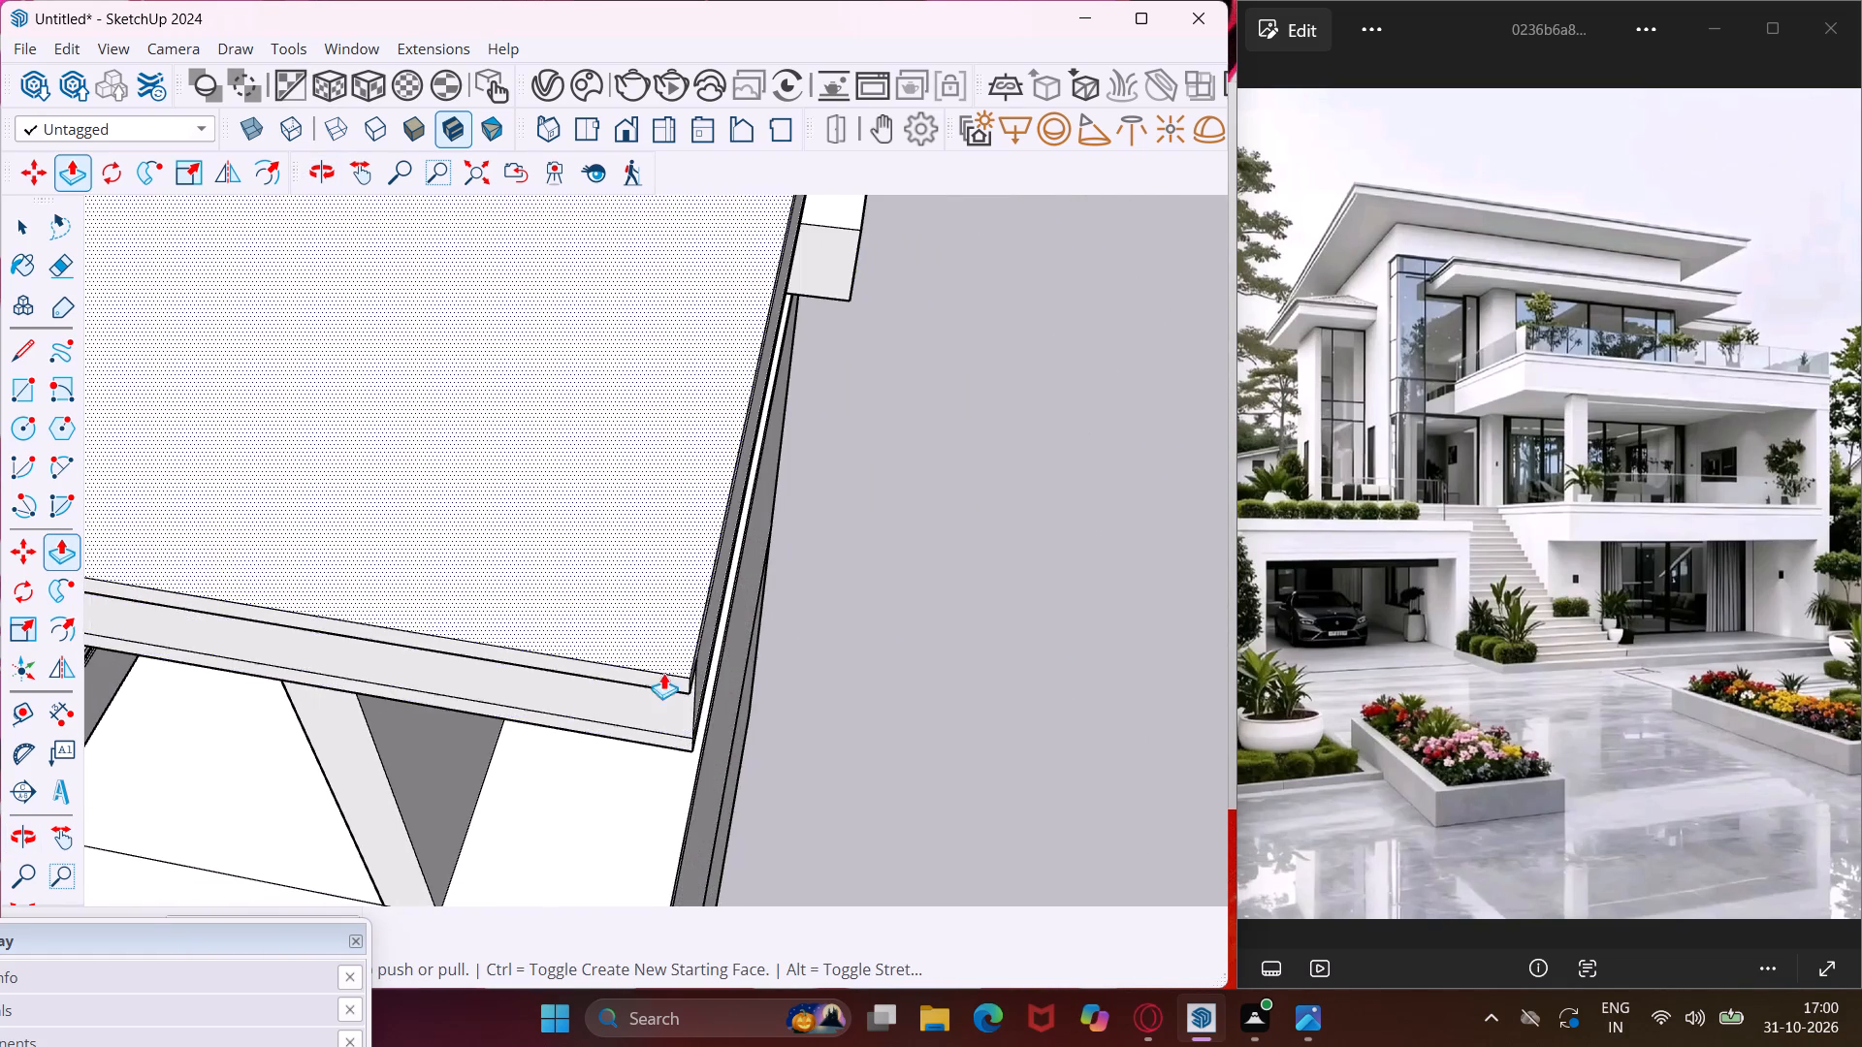
middle_drag(663, 673, 508, 628)
scroll(625, 630, up, 7)
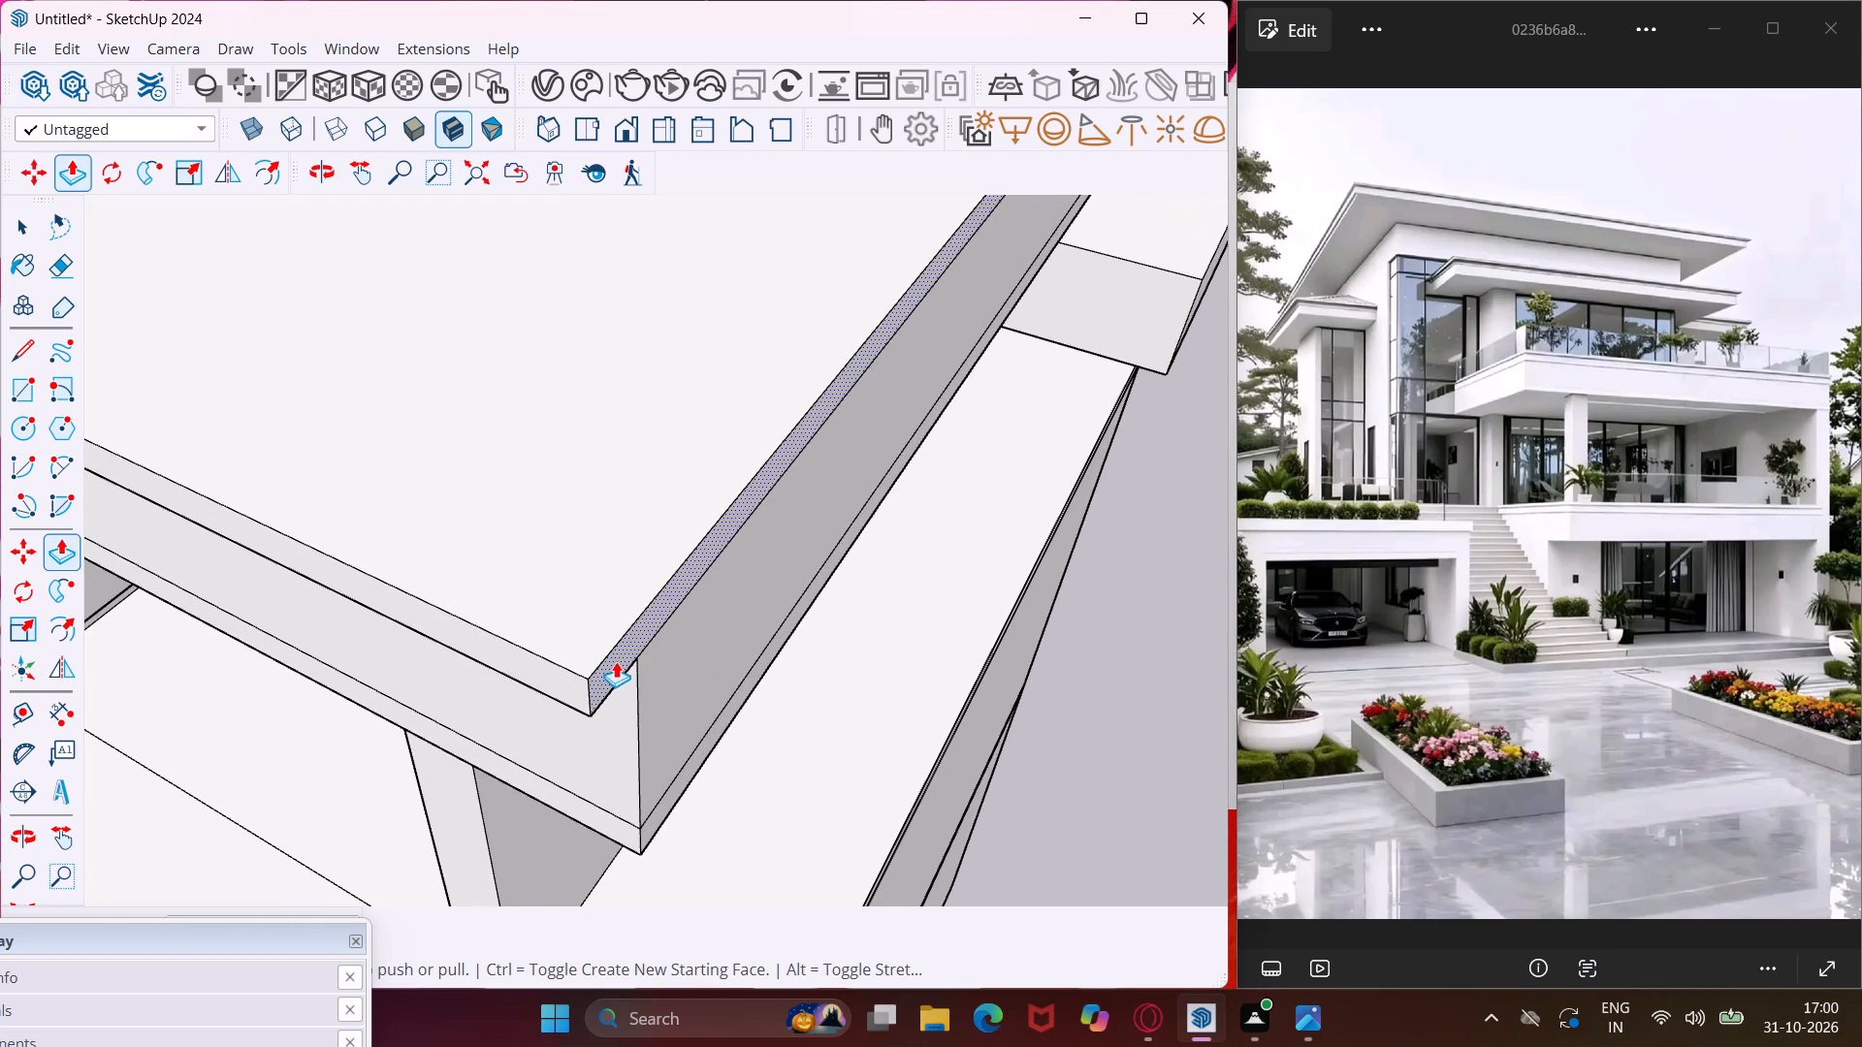
double_click(616, 661)
scroll(398, 691, down, 11)
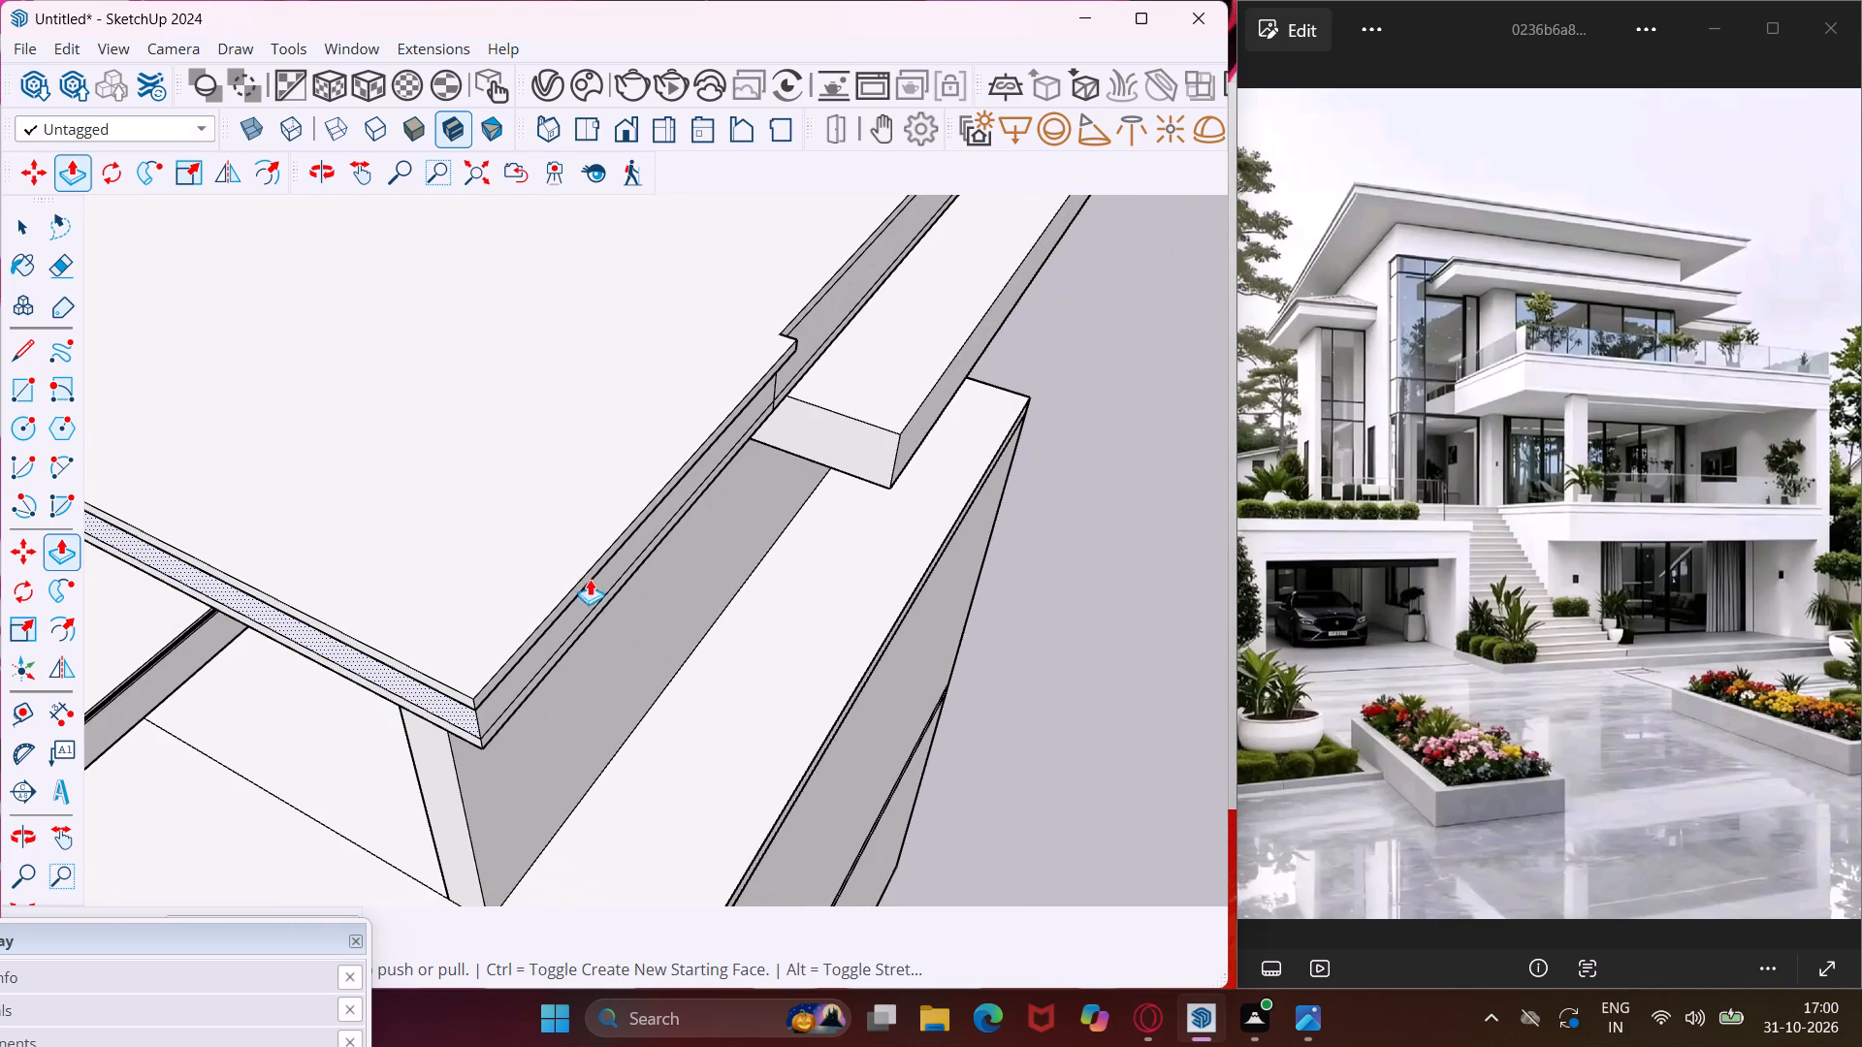
scroll(806, 319, up, 13)
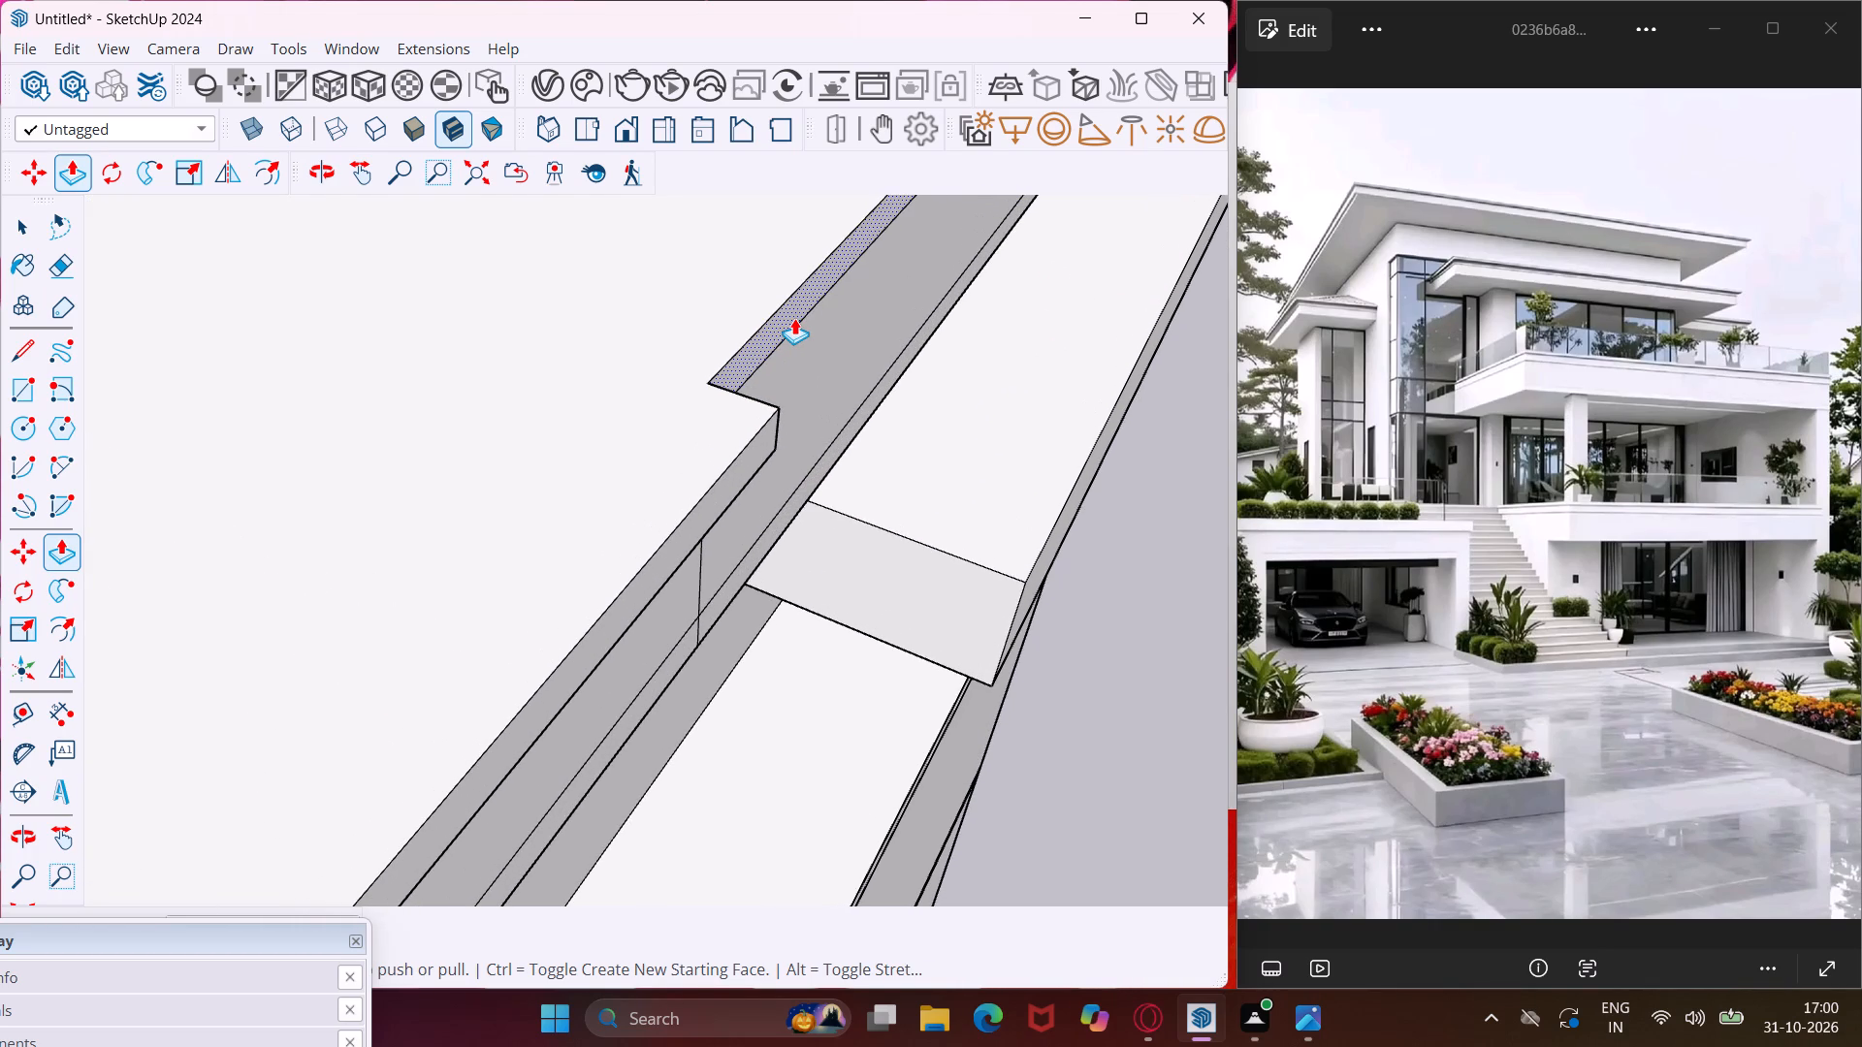
double_click(794, 318)
scroll(794, 318, down, 19)
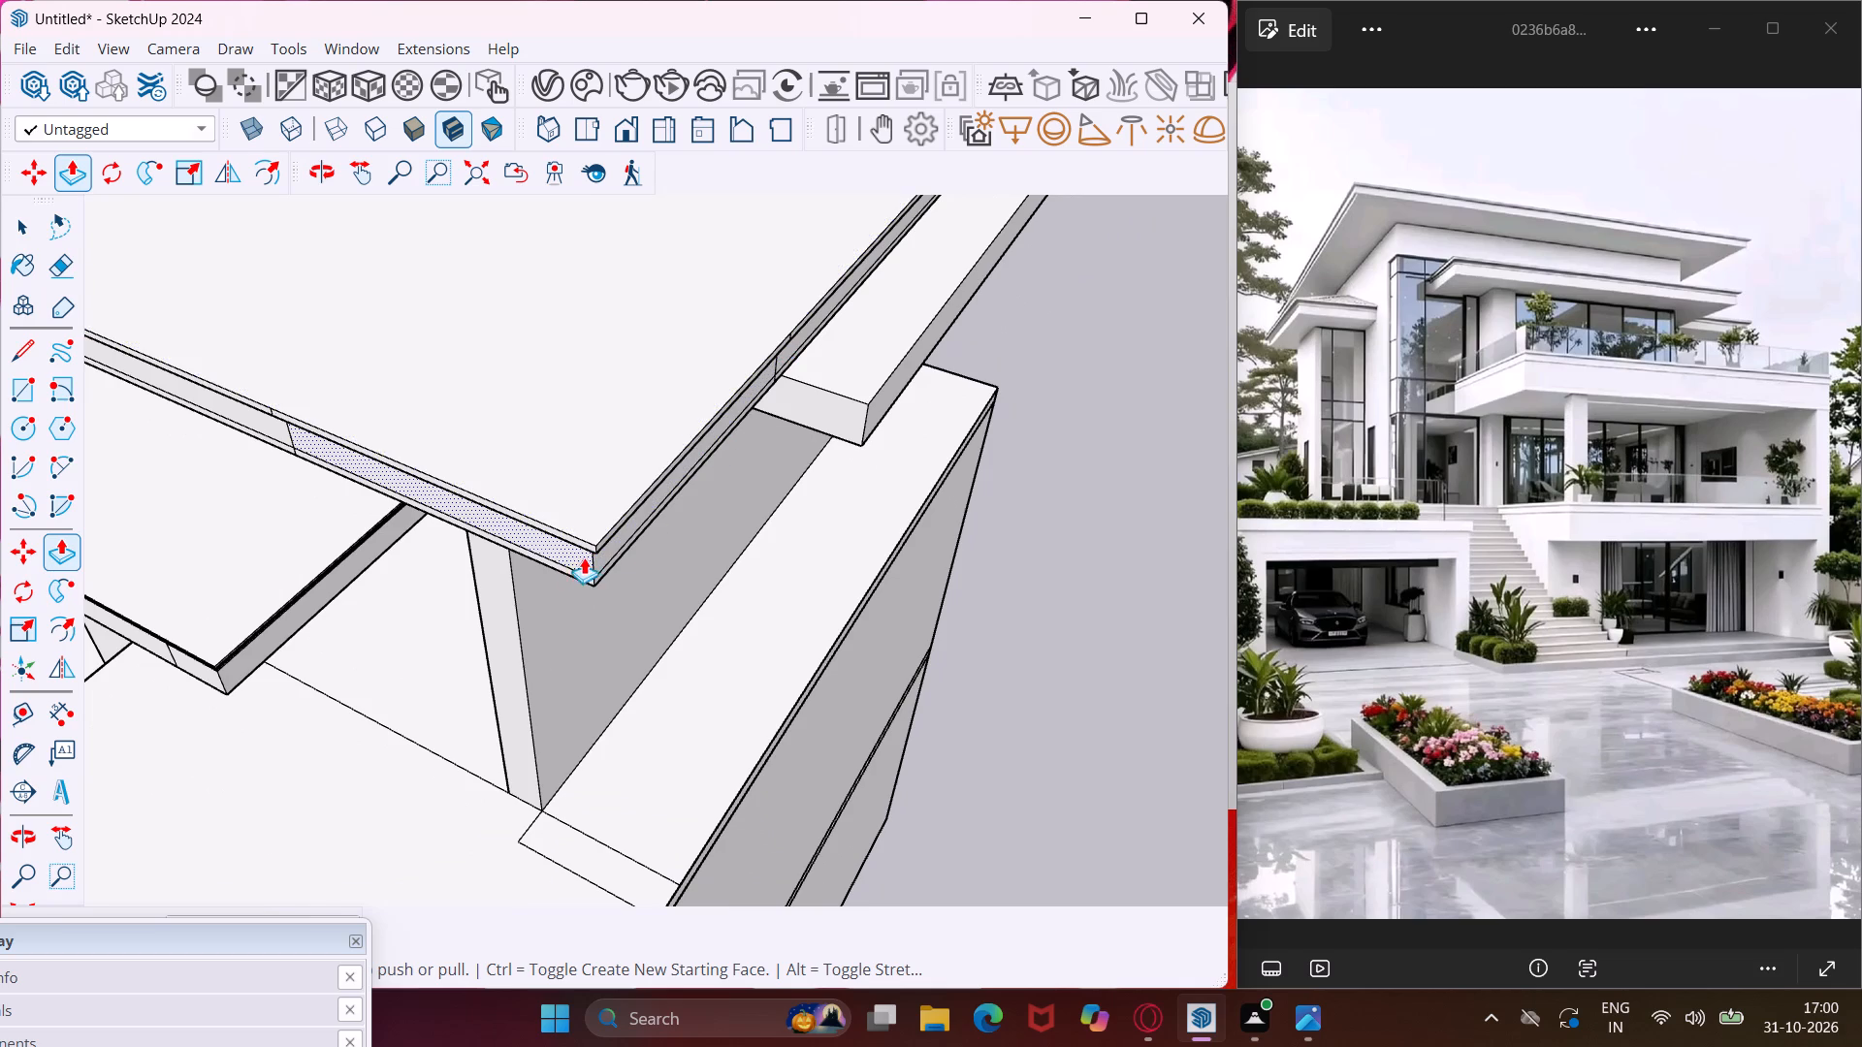
Pull the thin lower edge strips outward around the top roof's front corner opposite the garage, matching the upper strips' projection.
scroll(579, 573, up, 14)
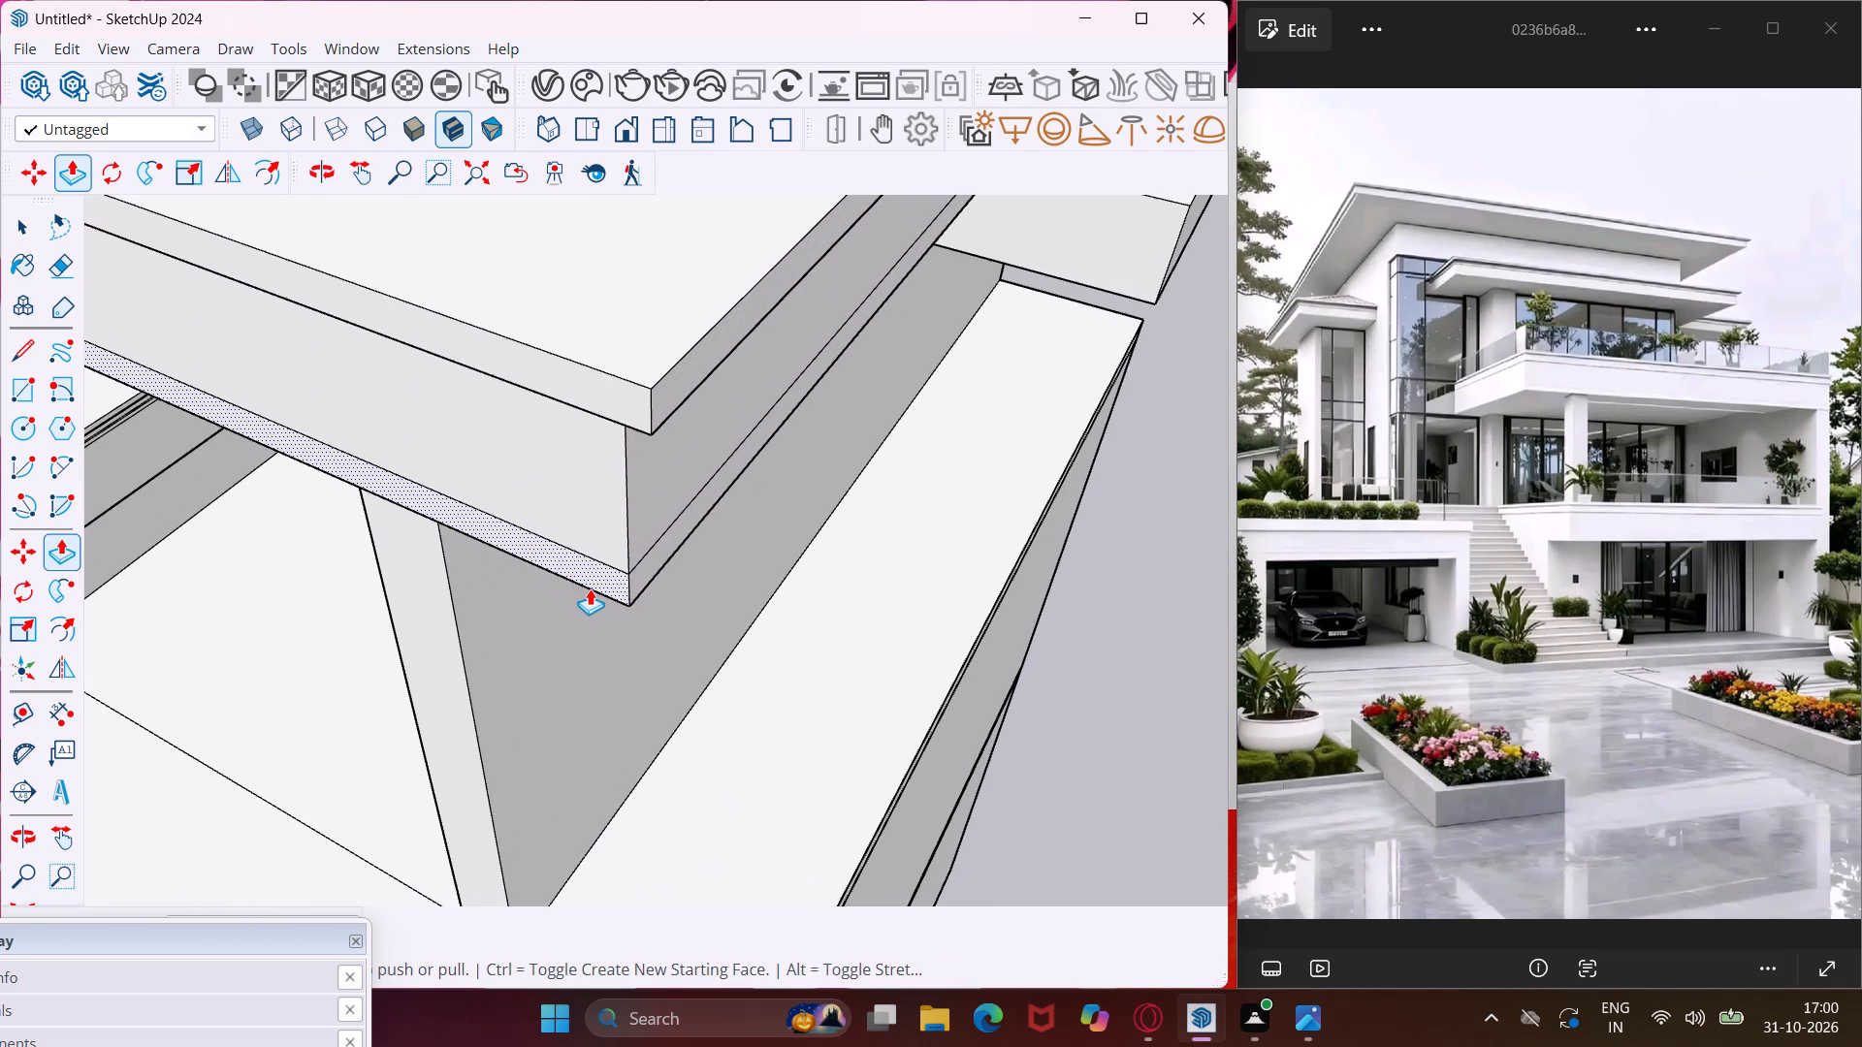
scroll(581, 554, up, 5)
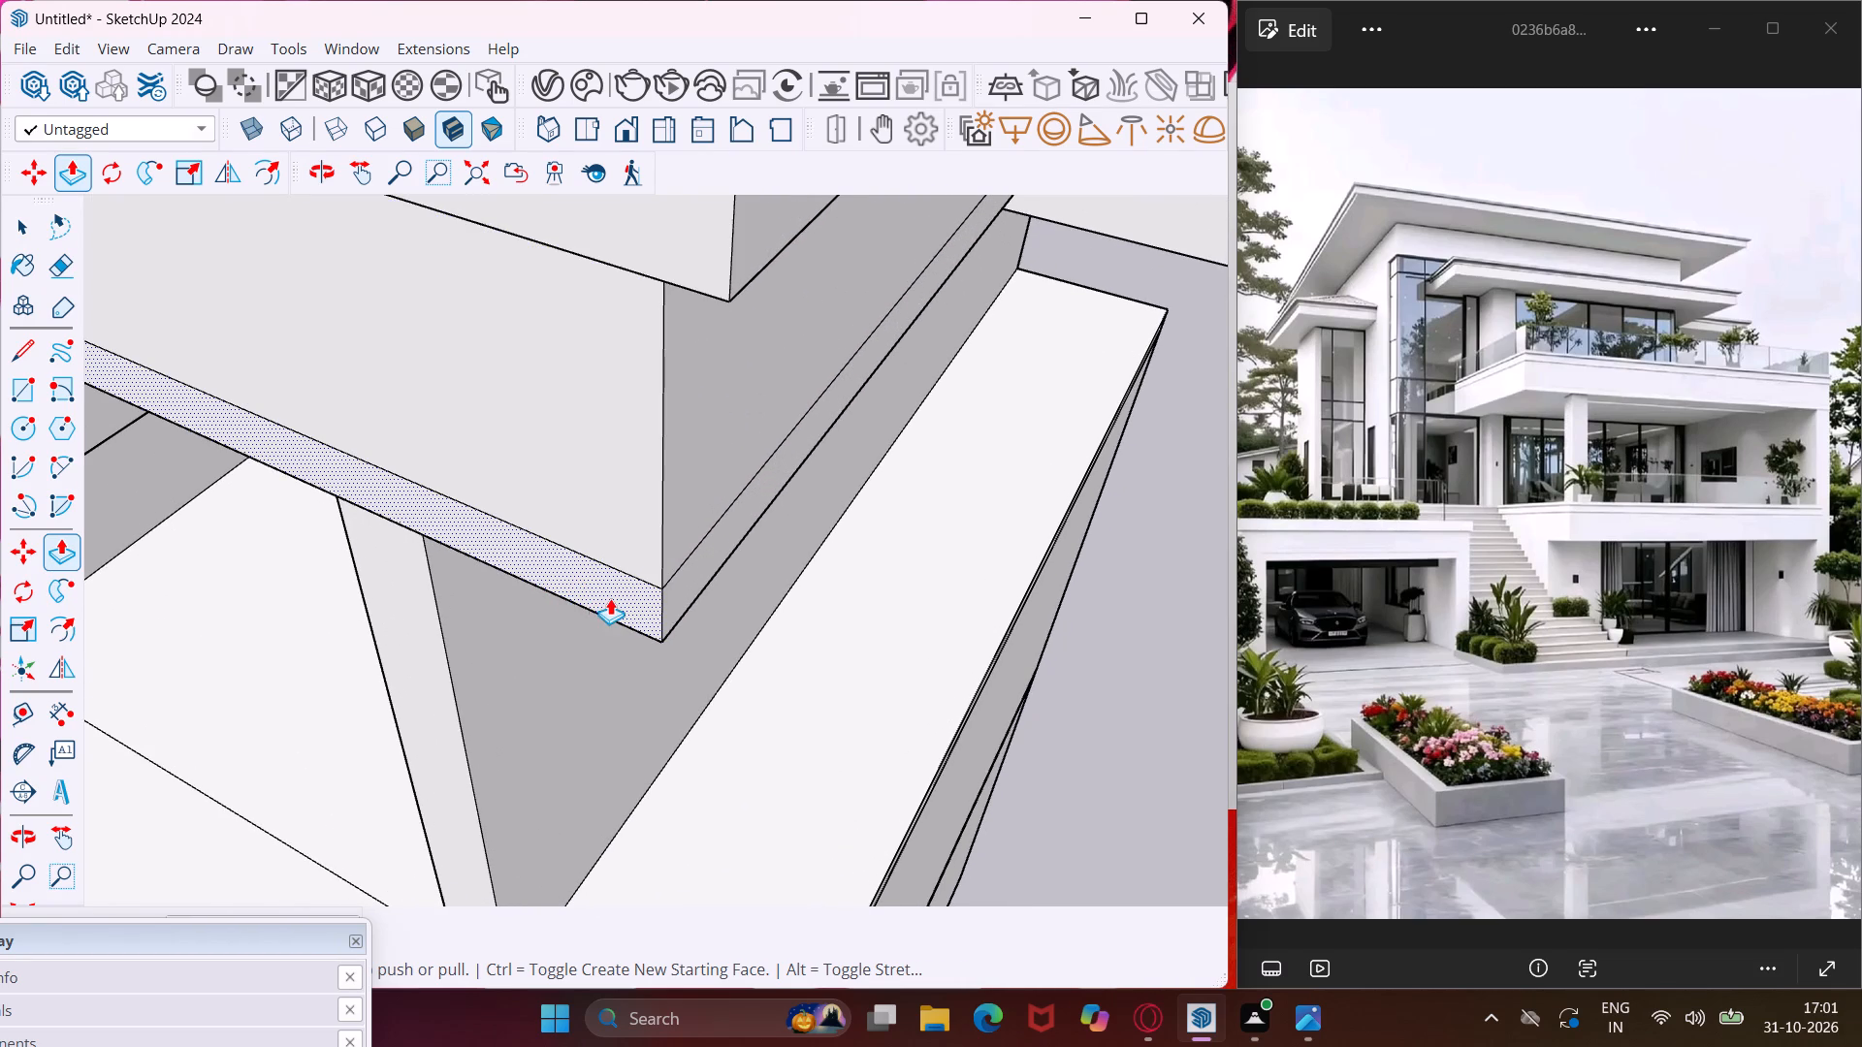
scroll(610, 598, up, 4)
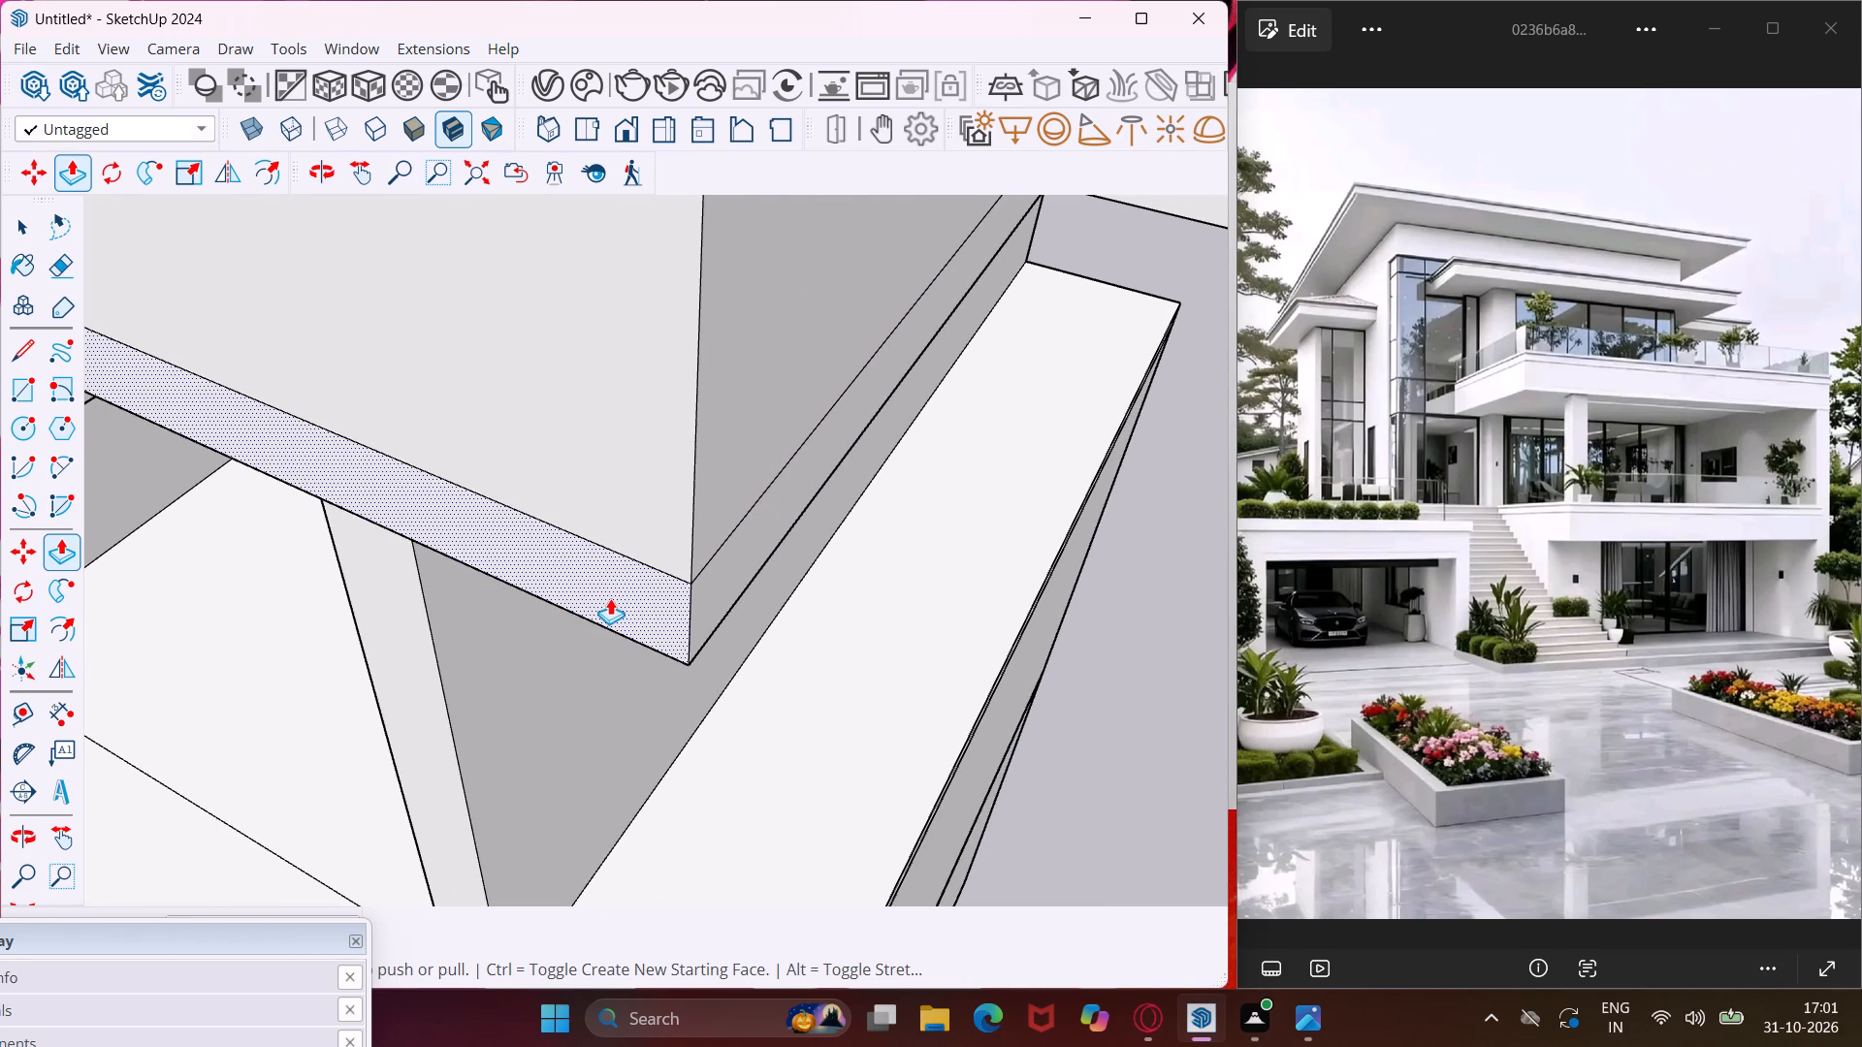
double_click(610, 598)
double_click(691, 612)
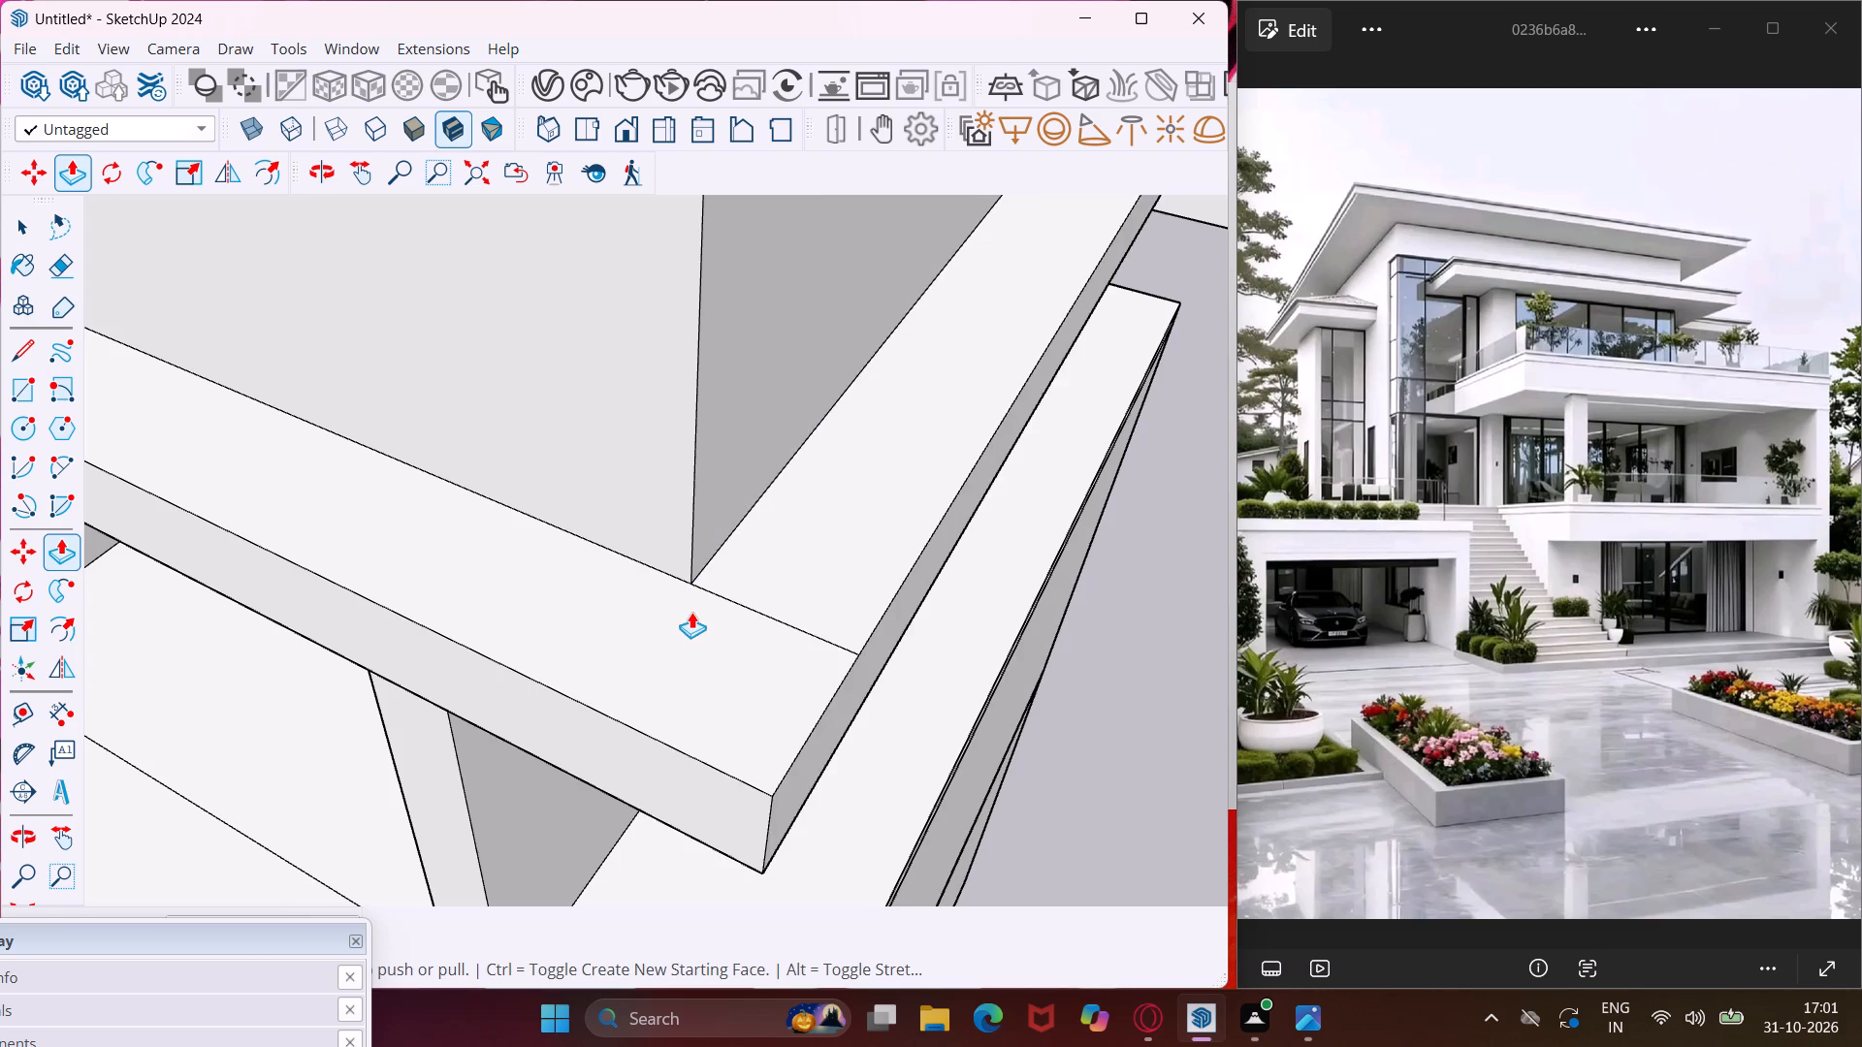
scroll(691, 612, down, 20)
scroll(680, 611, down, 6)
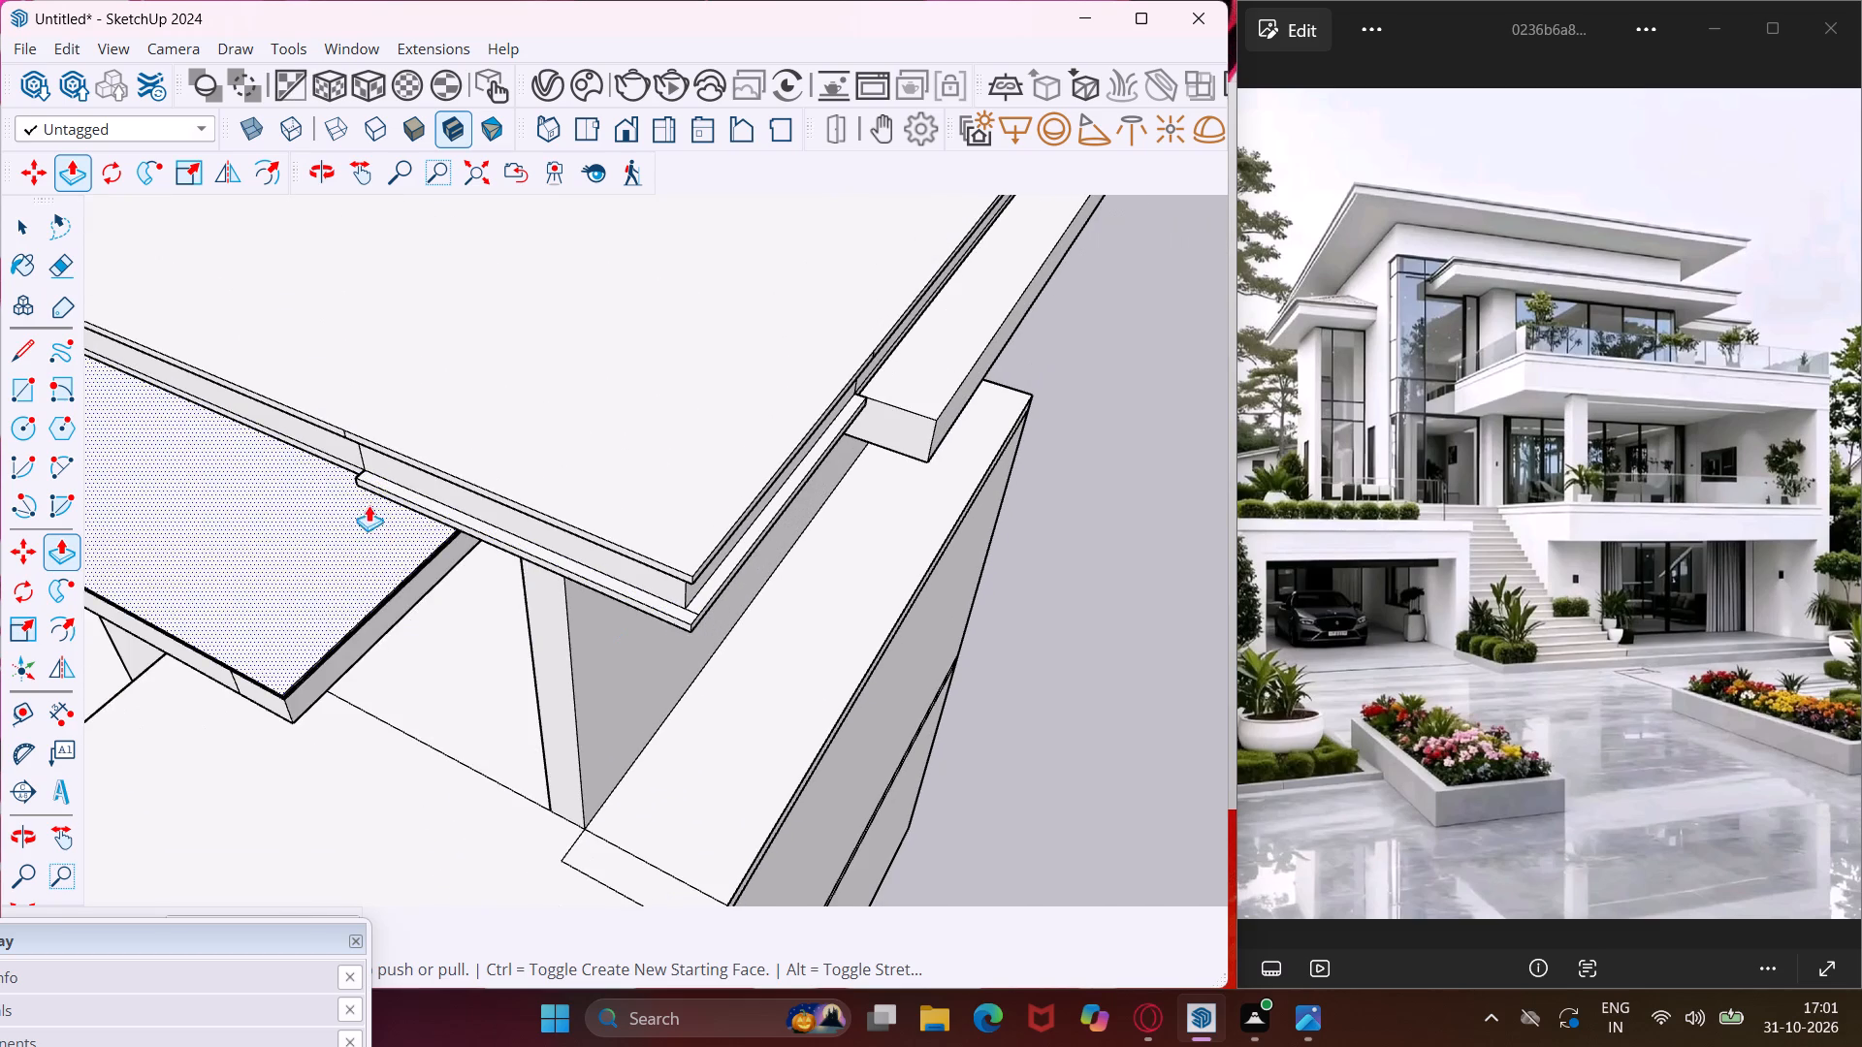
scroll(345, 460, up, 17)
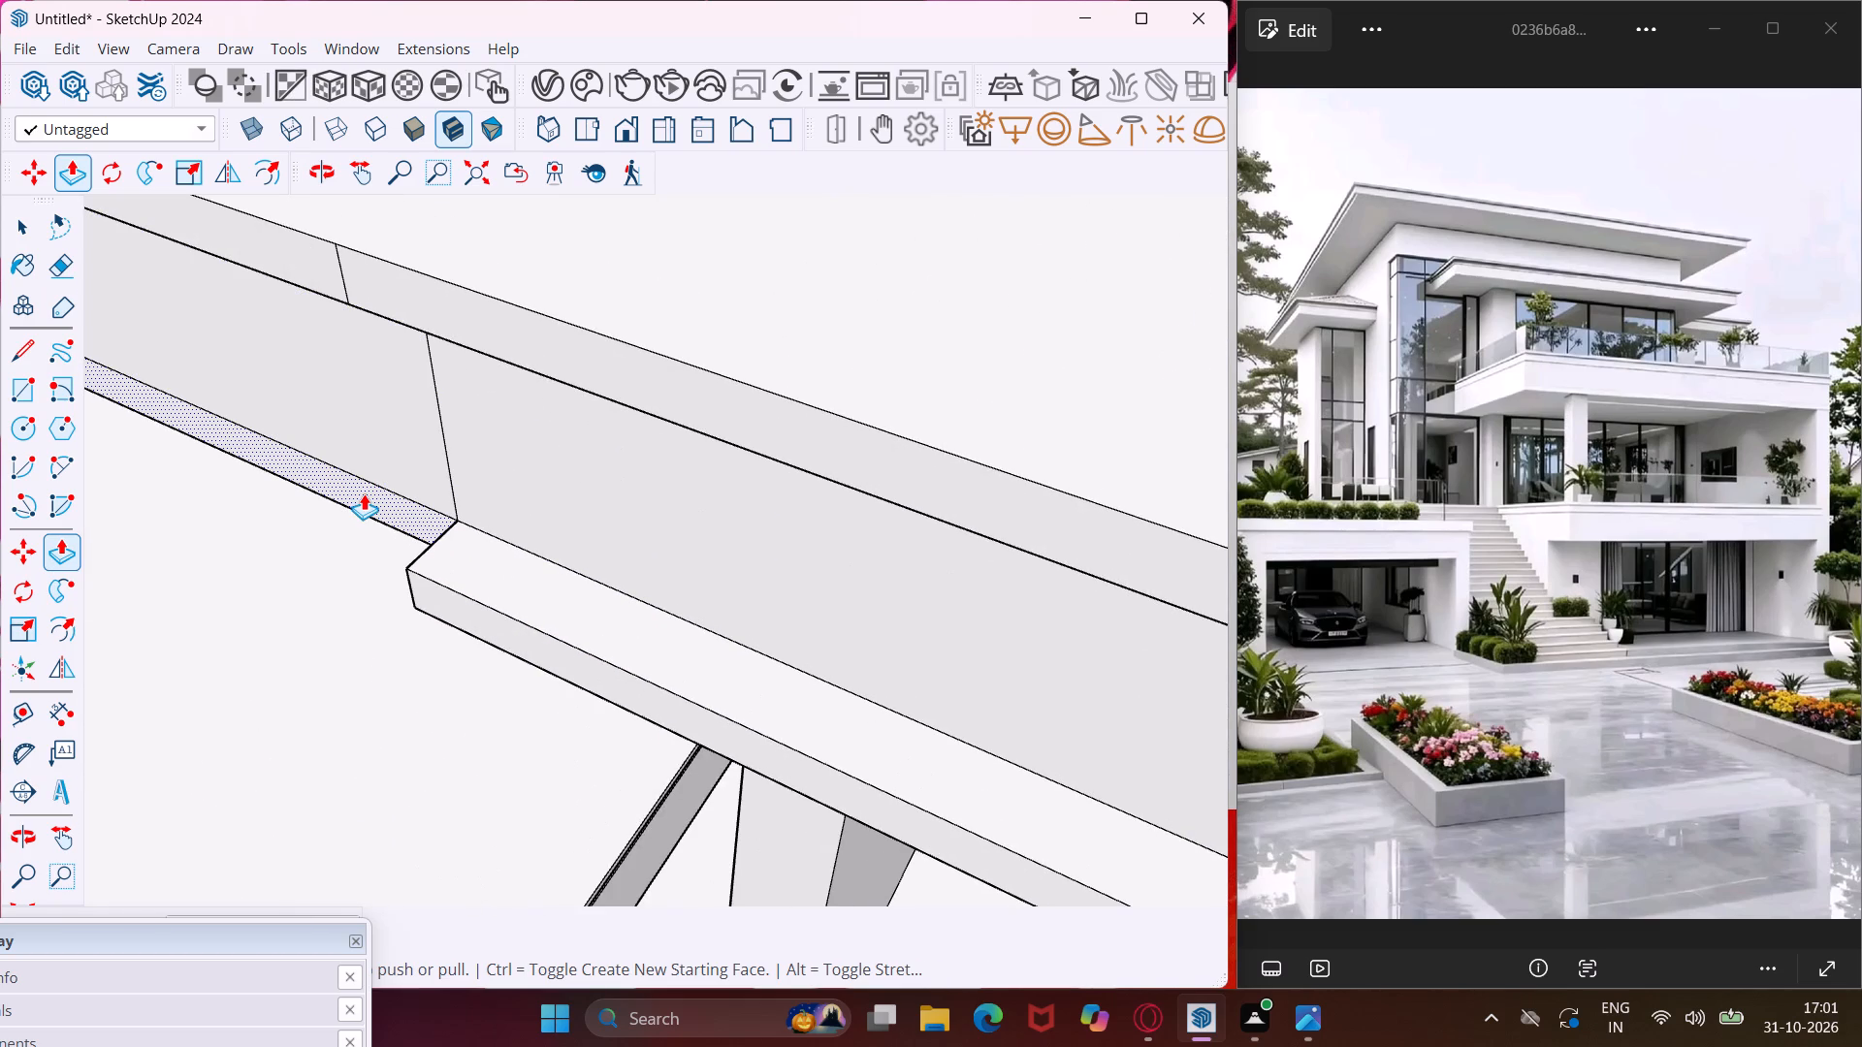
double_click(364, 493)
Pull the lower edge strips outward by the same distance on both sides of the top roof's garage-side front corner.
middle_drag(366, 494, 831, 526)
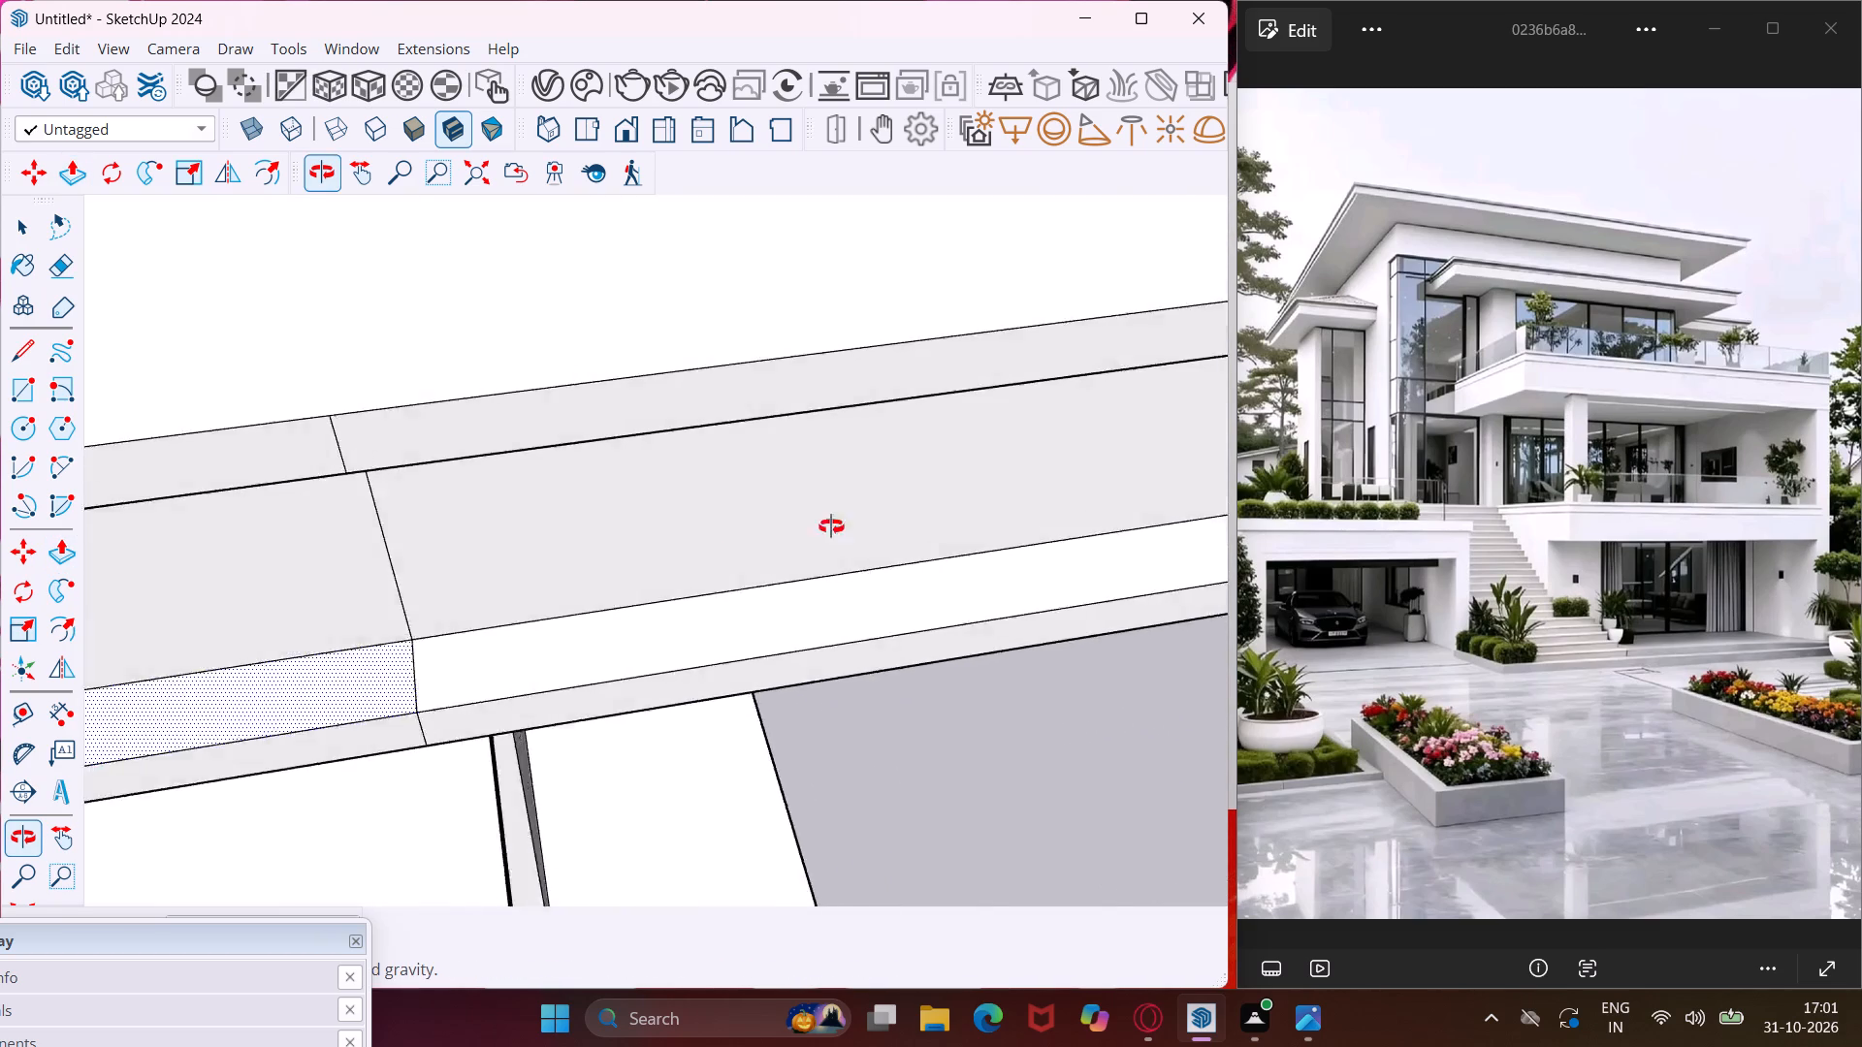
middle_drag(831, 526, 1000, 493)
scroll(1003, 461, down, 6)
scroll(1035, 349, down, 10)
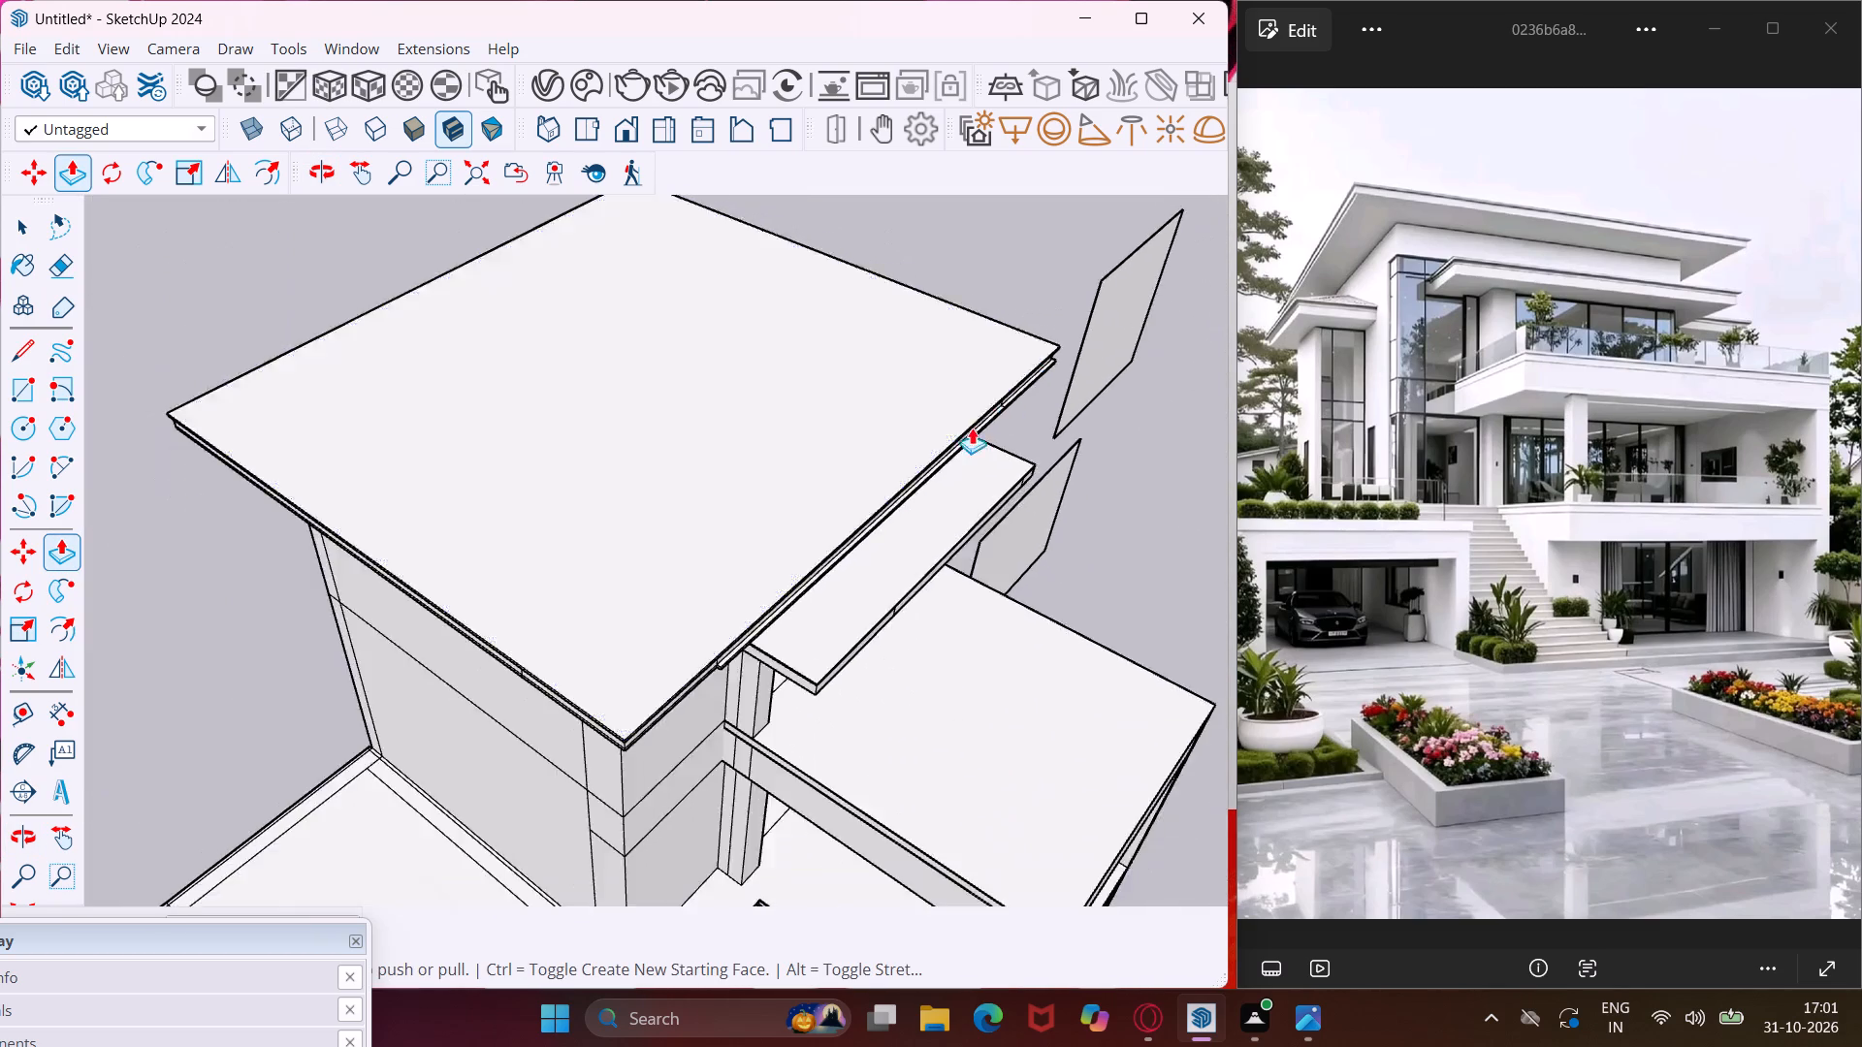
scroll(630, 734, up, 12)
middle_drag(630, 734, 681, 536)
scroll(667, 555, up, 12)
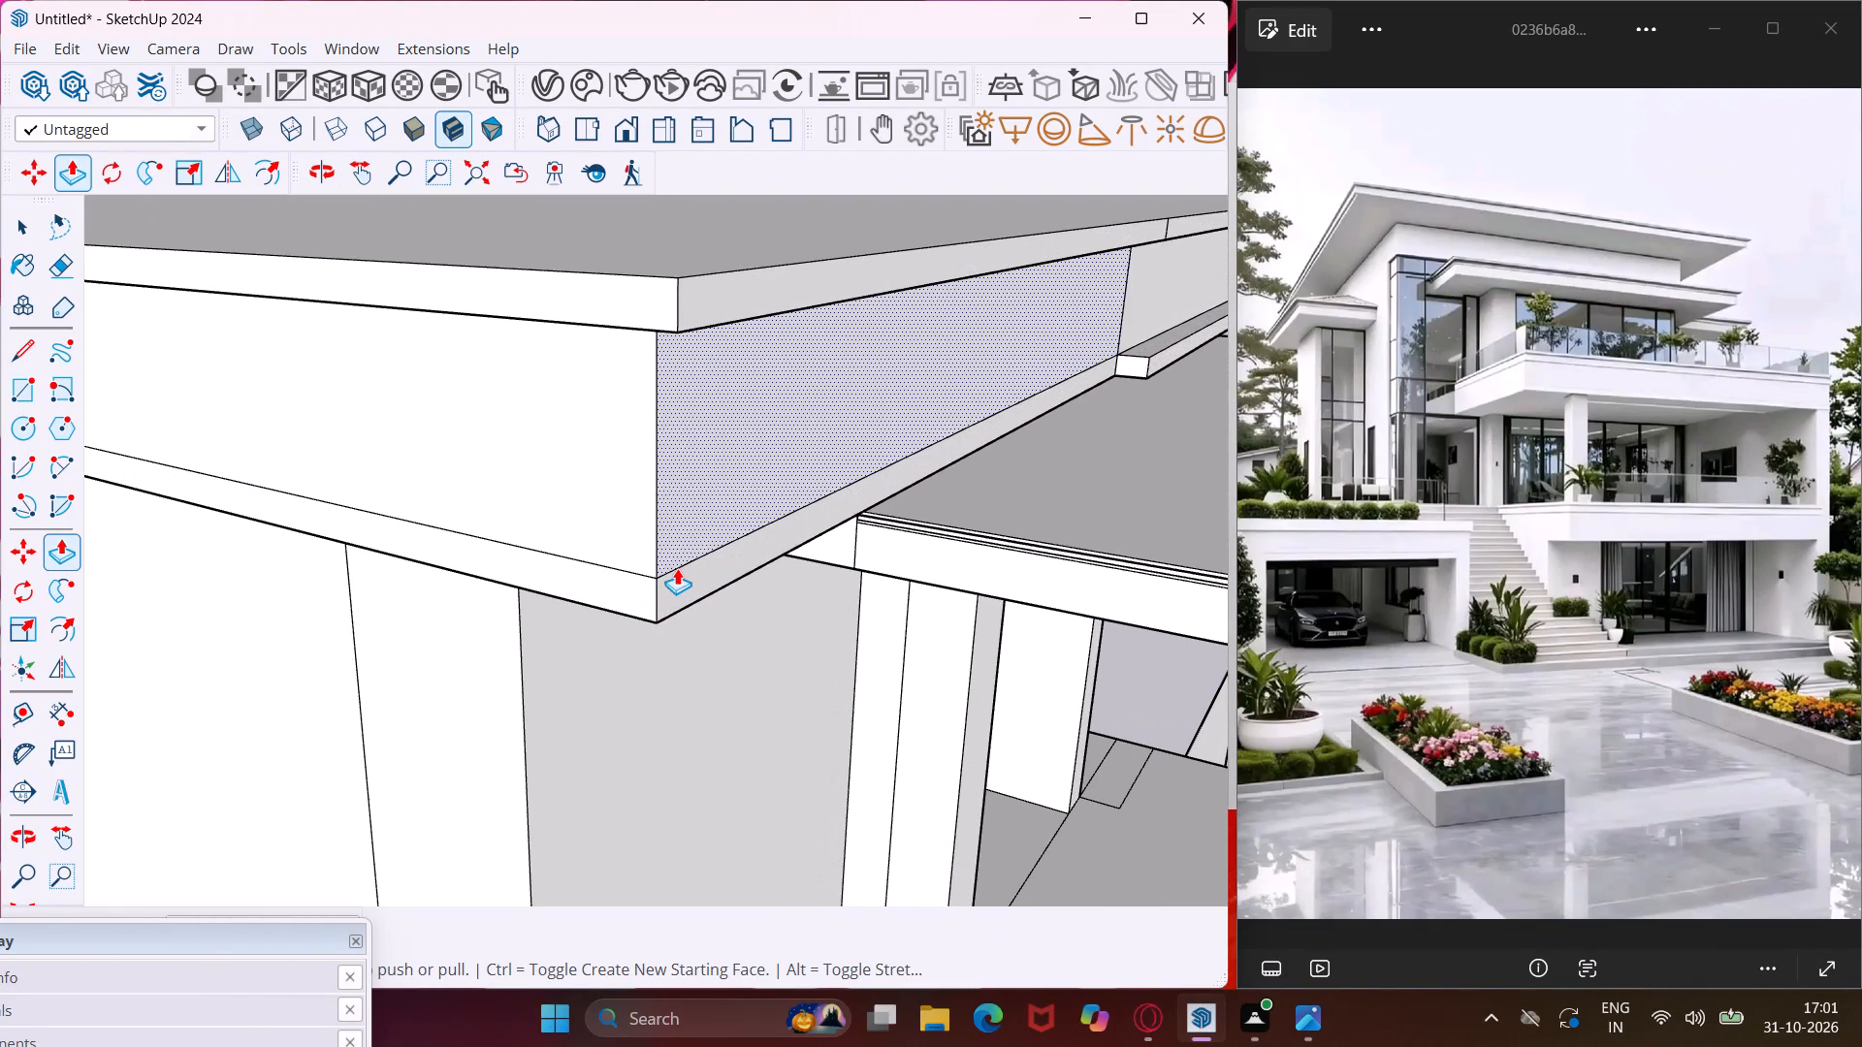
double_click(690, 576)
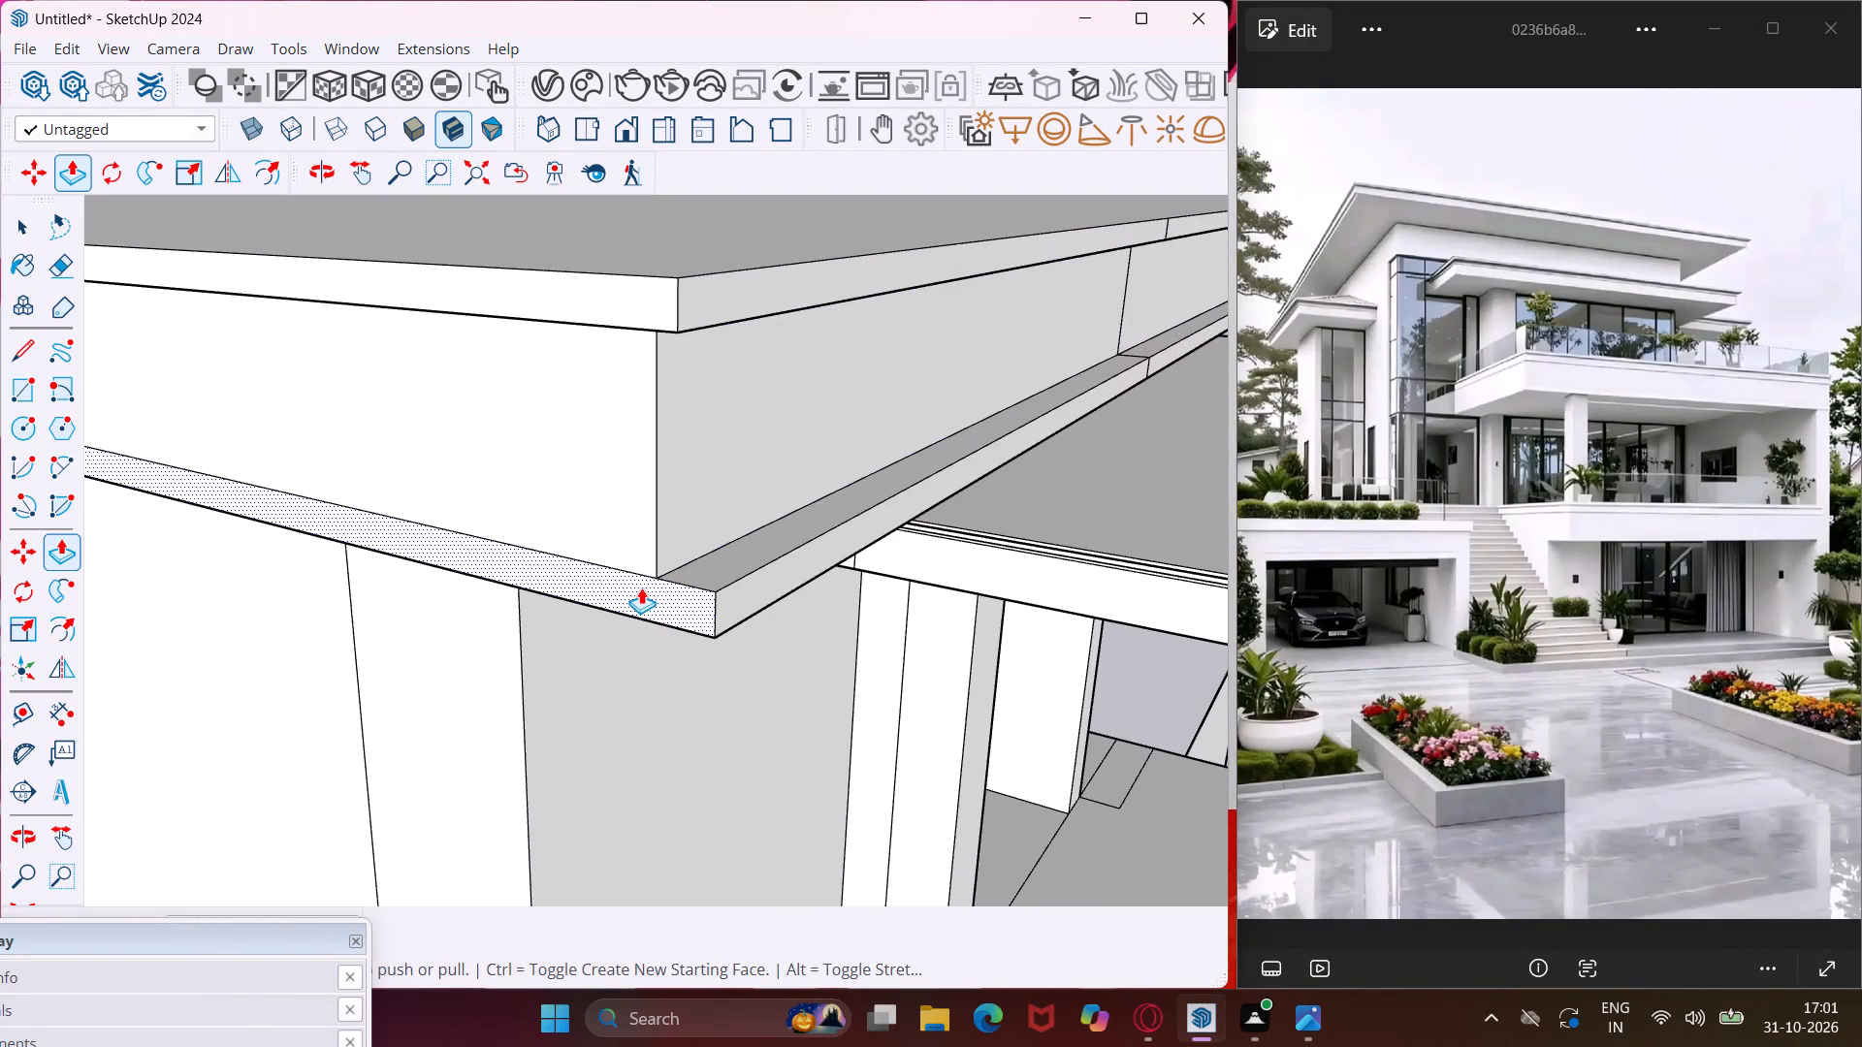
double_click(641, 587)
scroll(641, 586, down, 12)
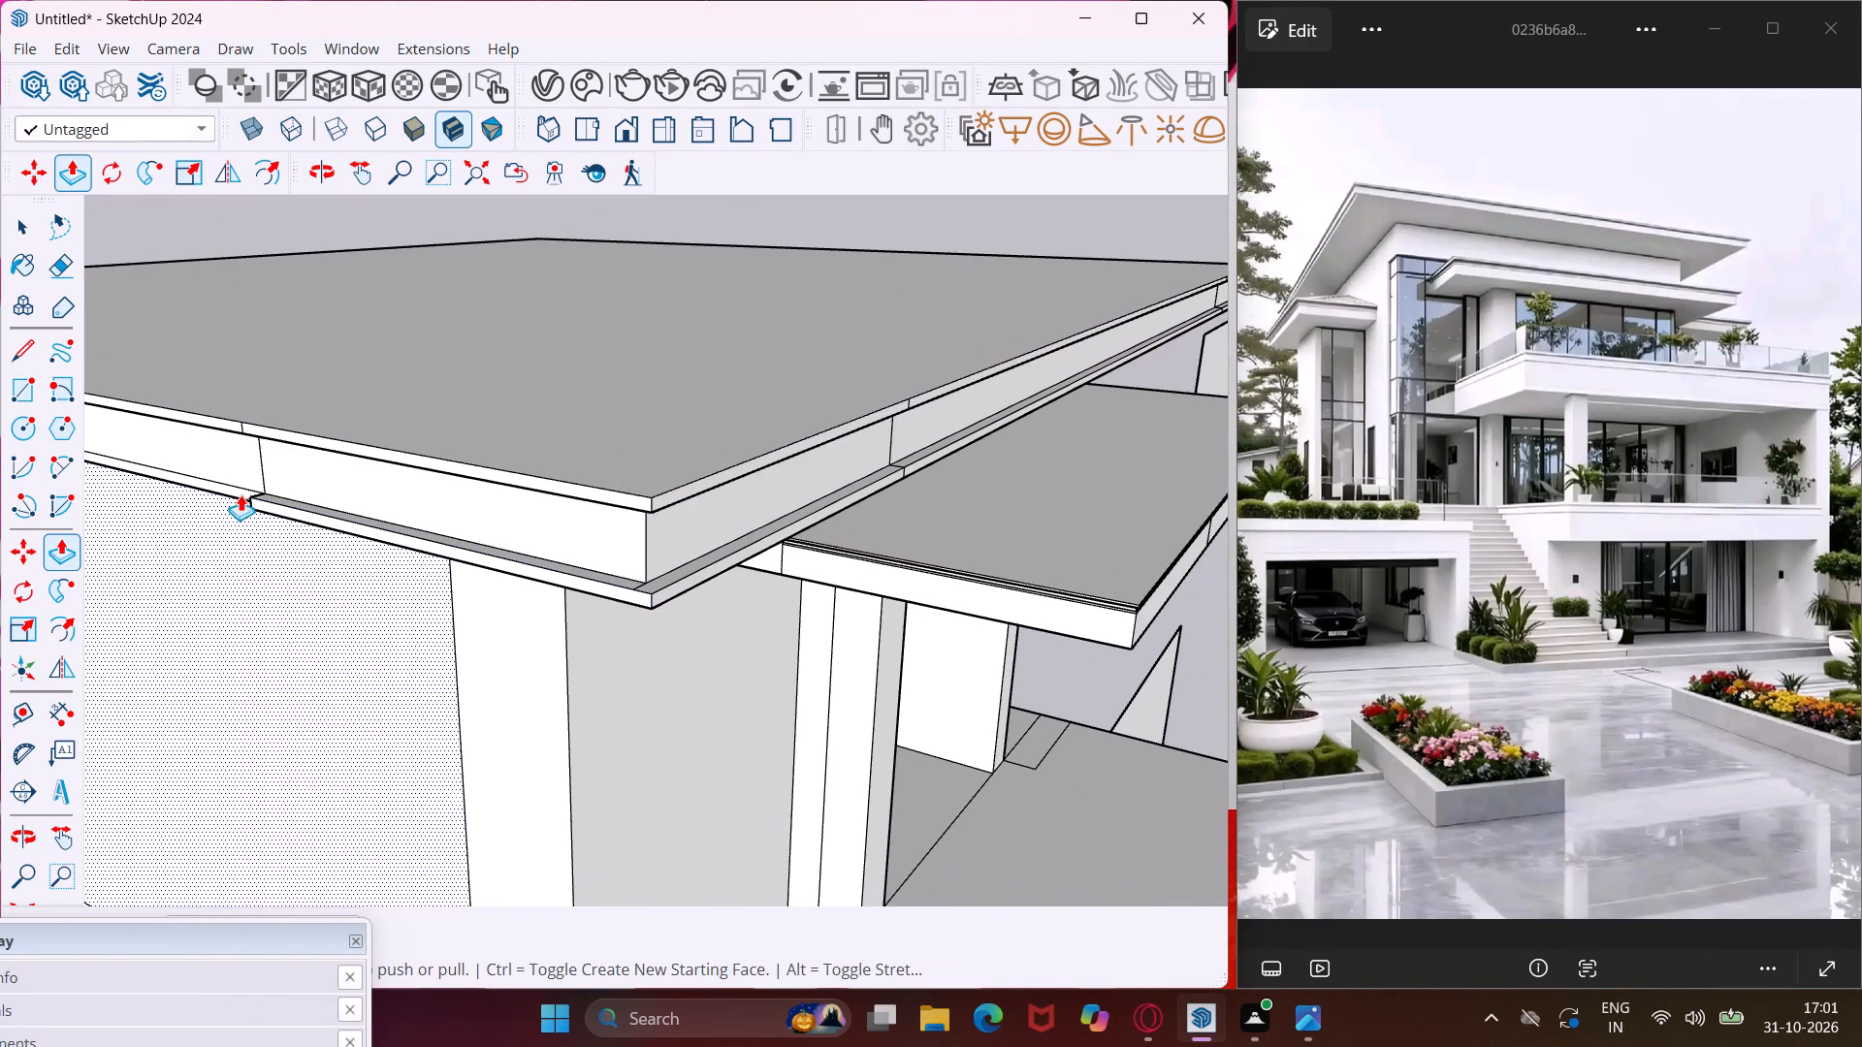
scroll(235, 491, up, 11)
double_click(235, 491)
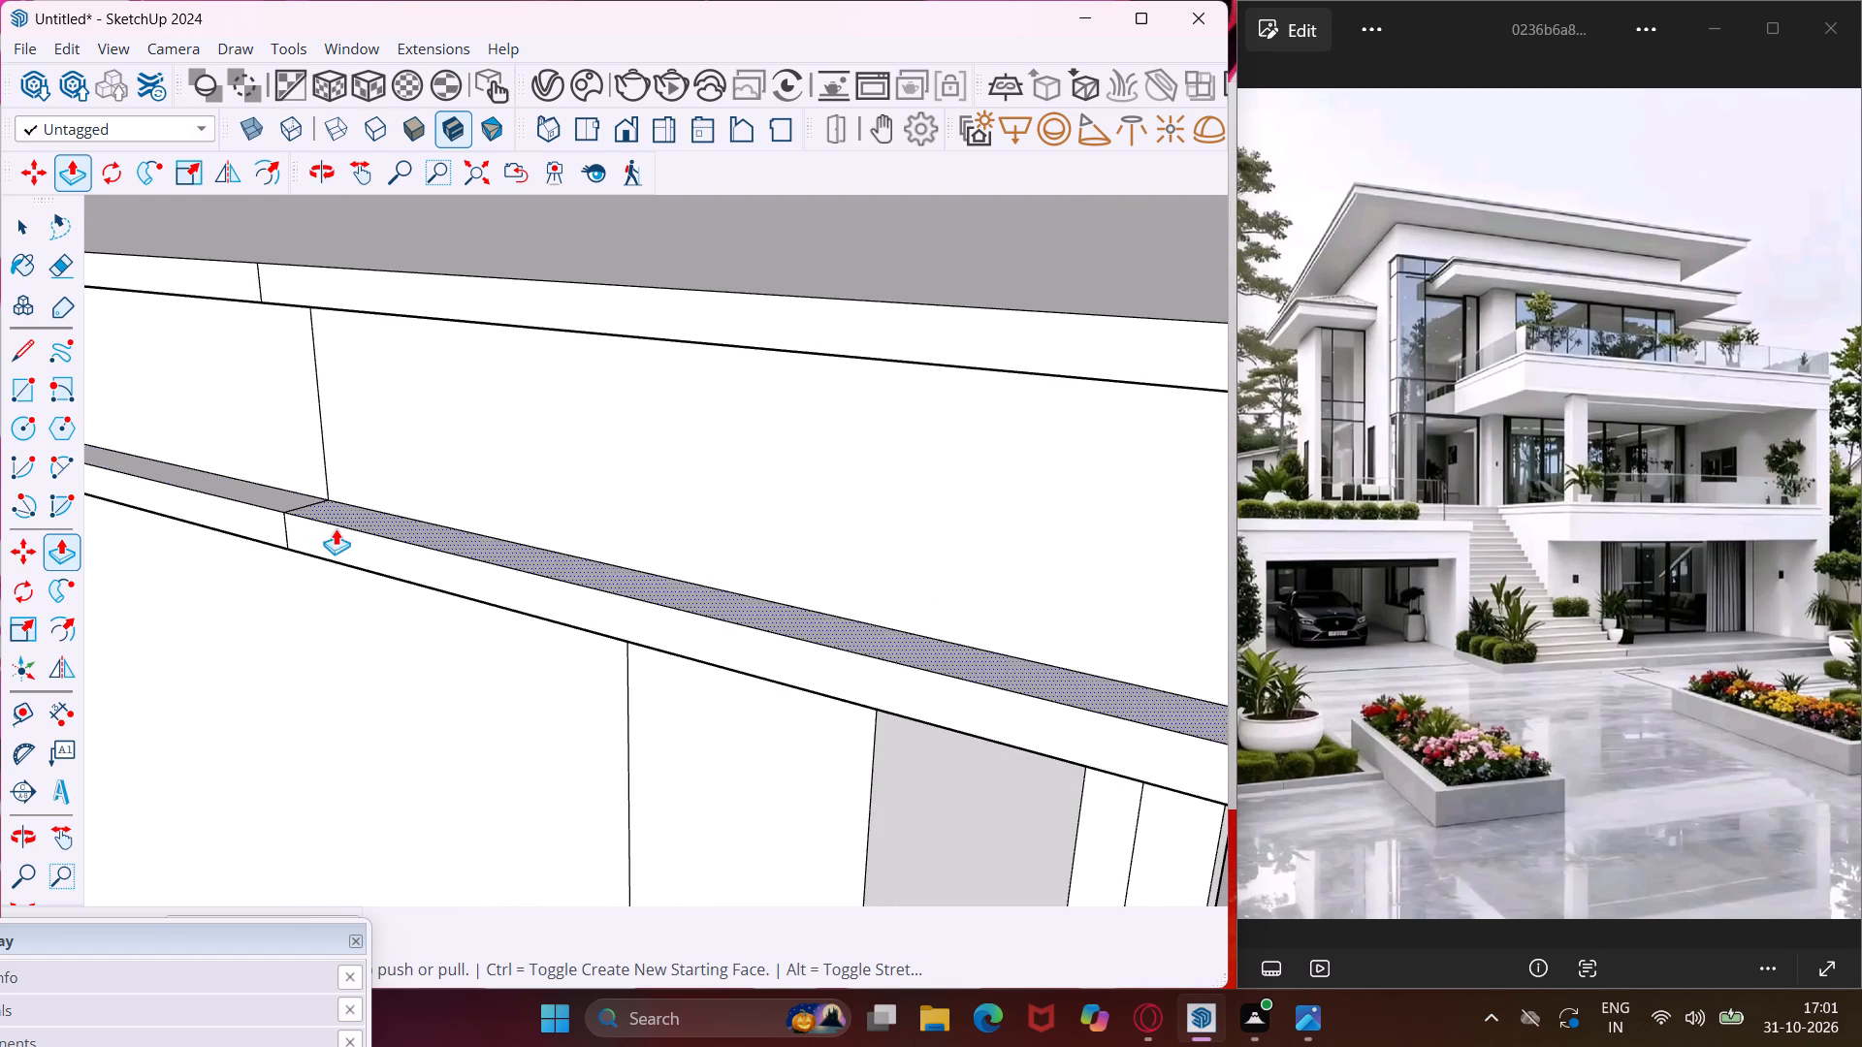
scroll(335, 514, down, 7)
scroll(397, 443, down, 18)
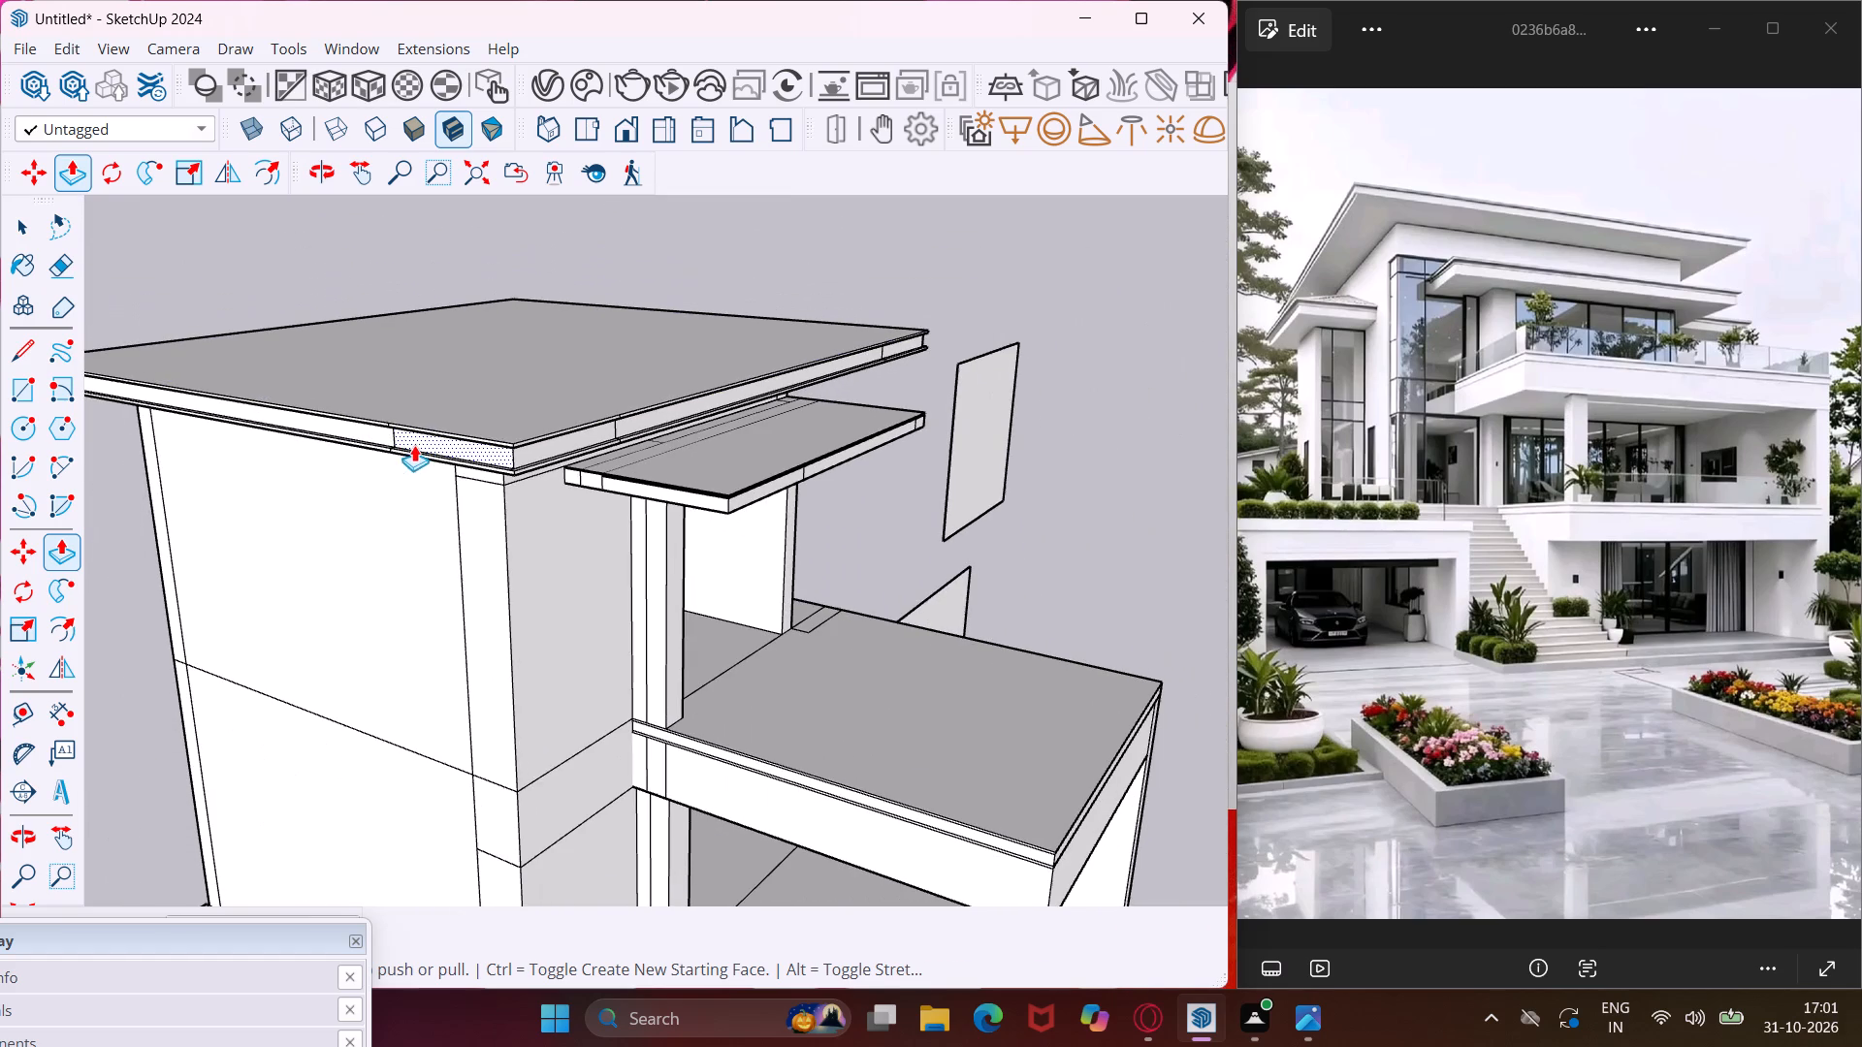
key(Escape)
key(space)
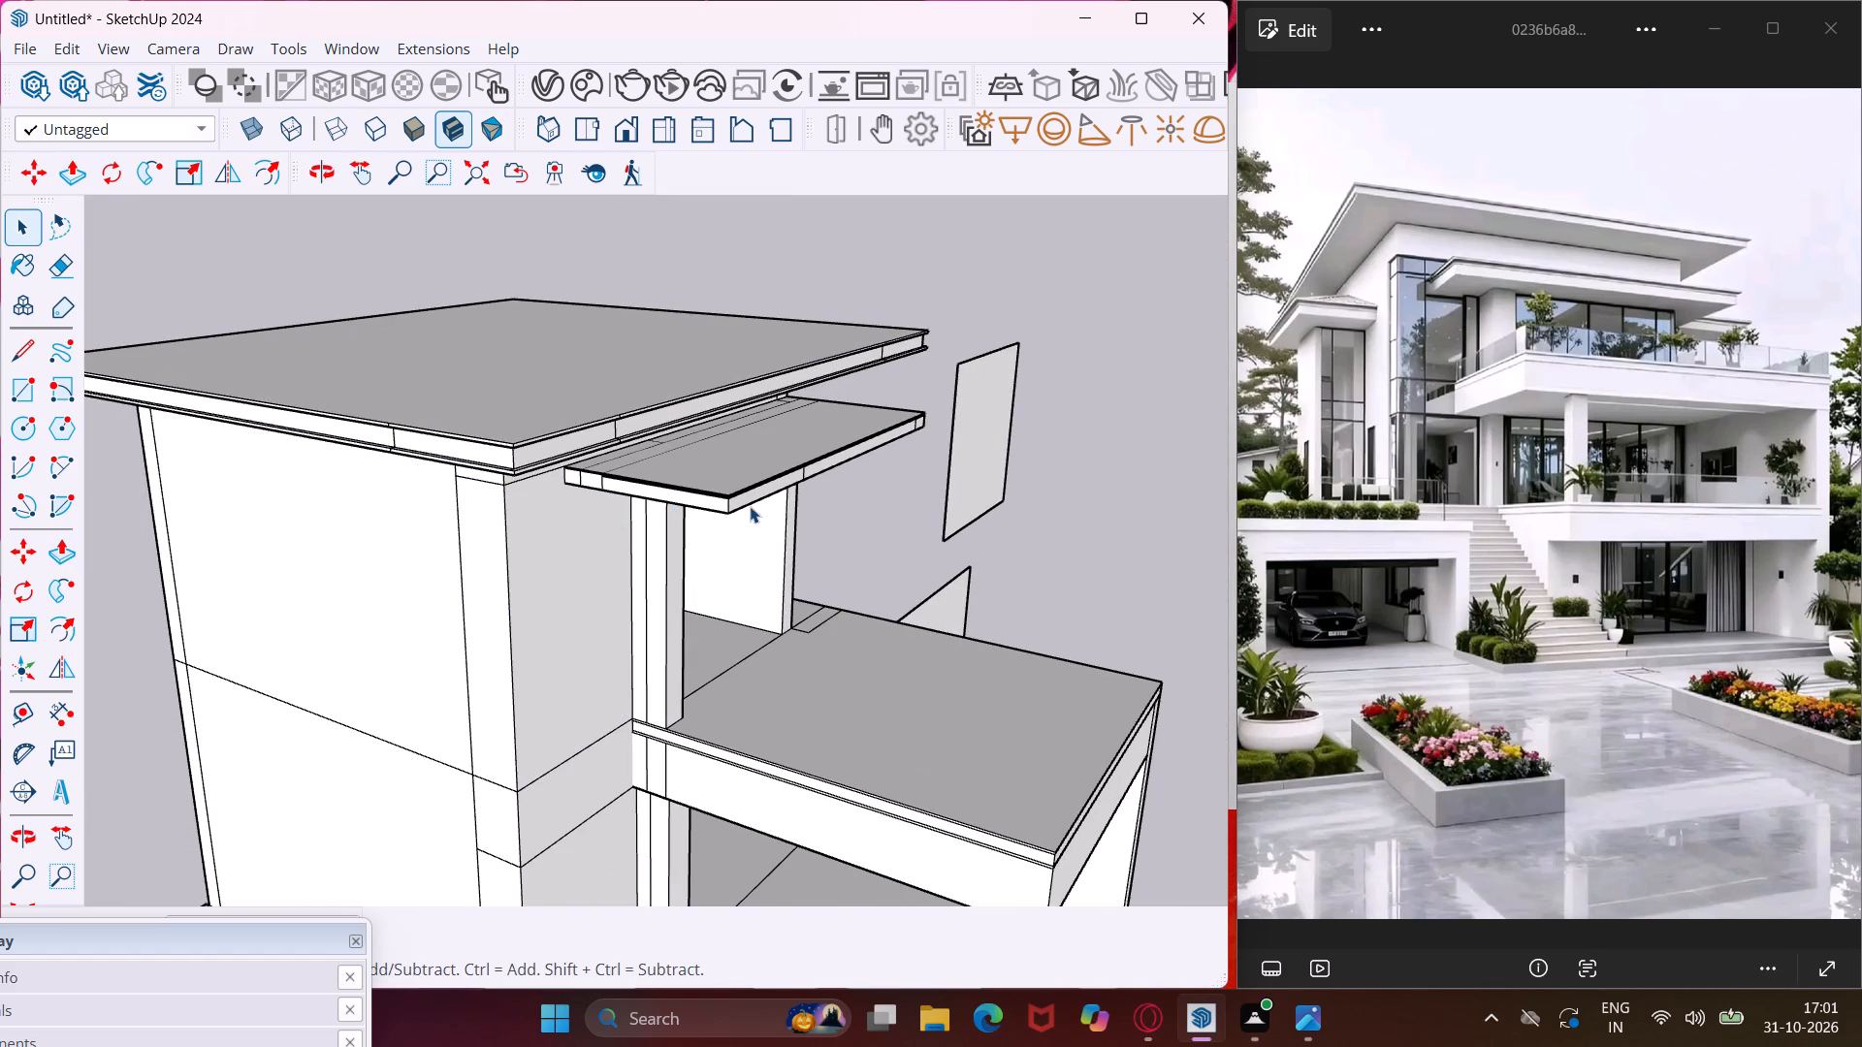
Raise the top face of the lower roof slab beneath the top roof slightly to thicken its upper edge band.
scroll(716, 492, up, 11)
middle_drag(716, 483, 732, 393)
scroll(755, 415, up, 5)
middle_drag(778, 440, 762, 525)
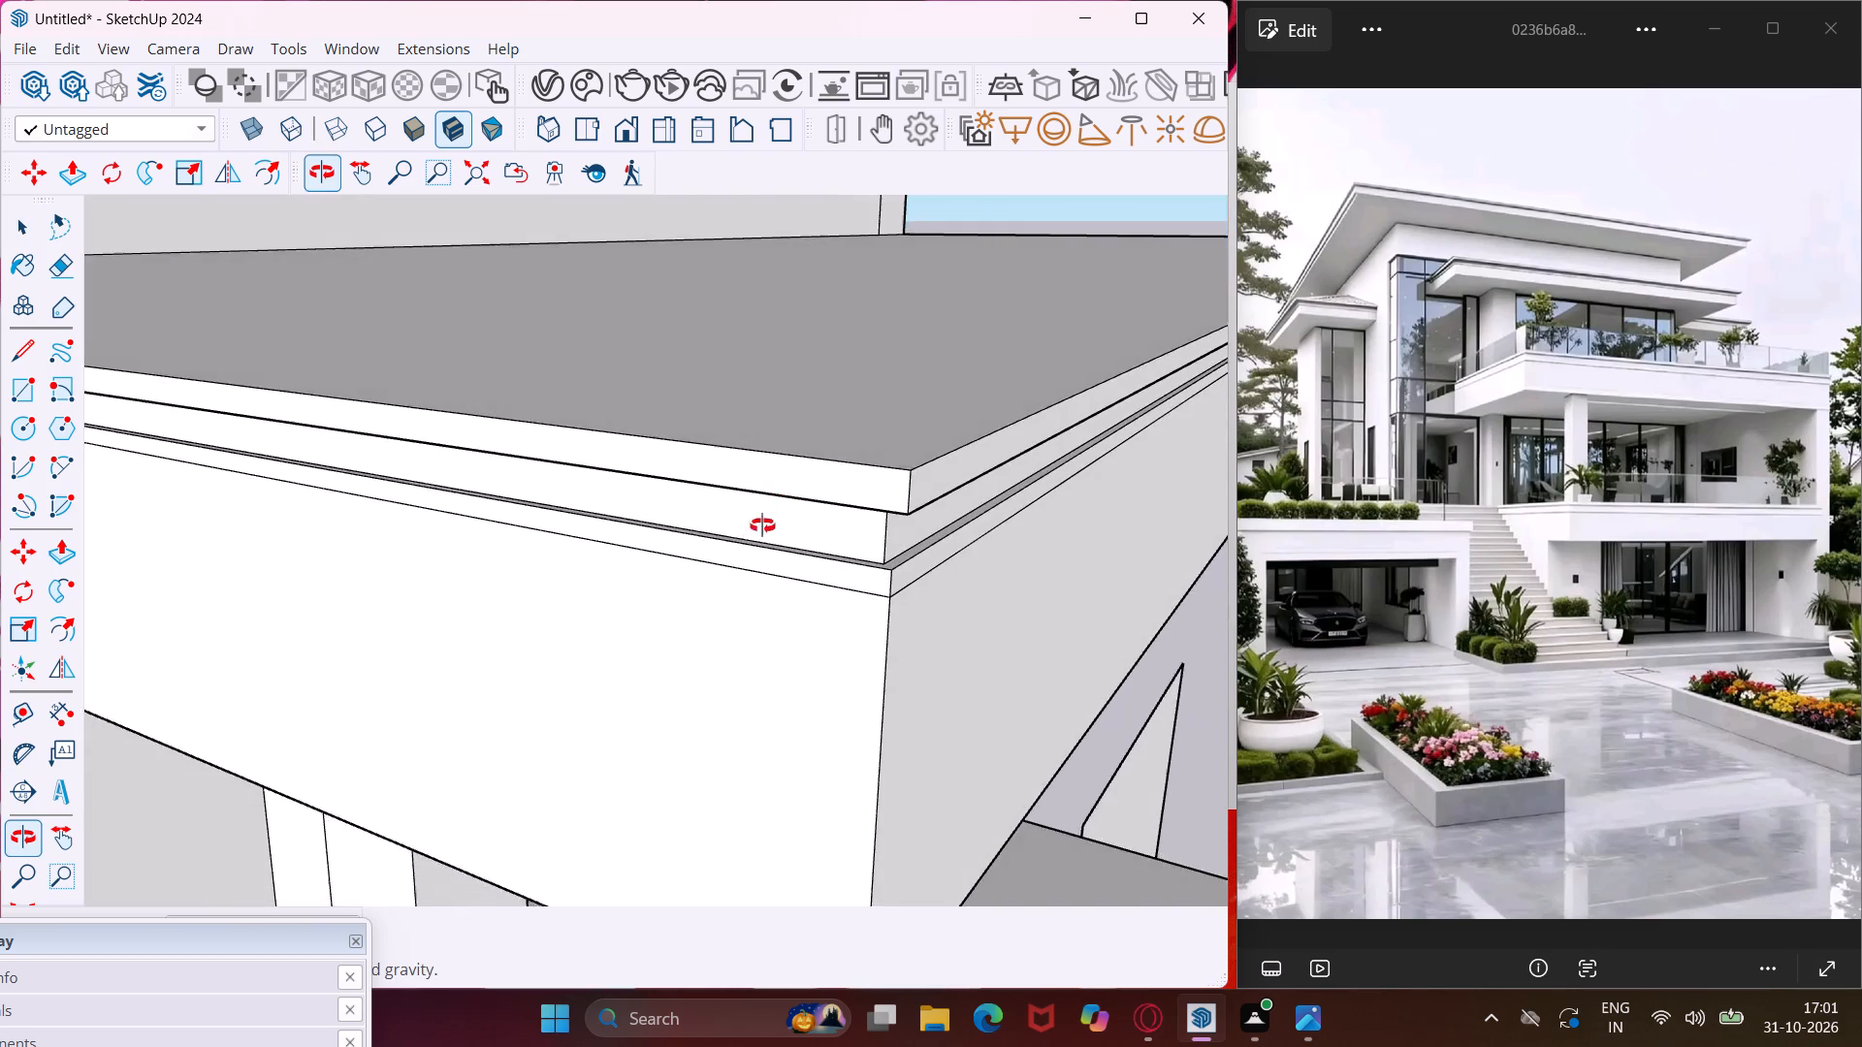
middle_drag(762, 525, 729, 585)
scroll(597, 578, down, 5)
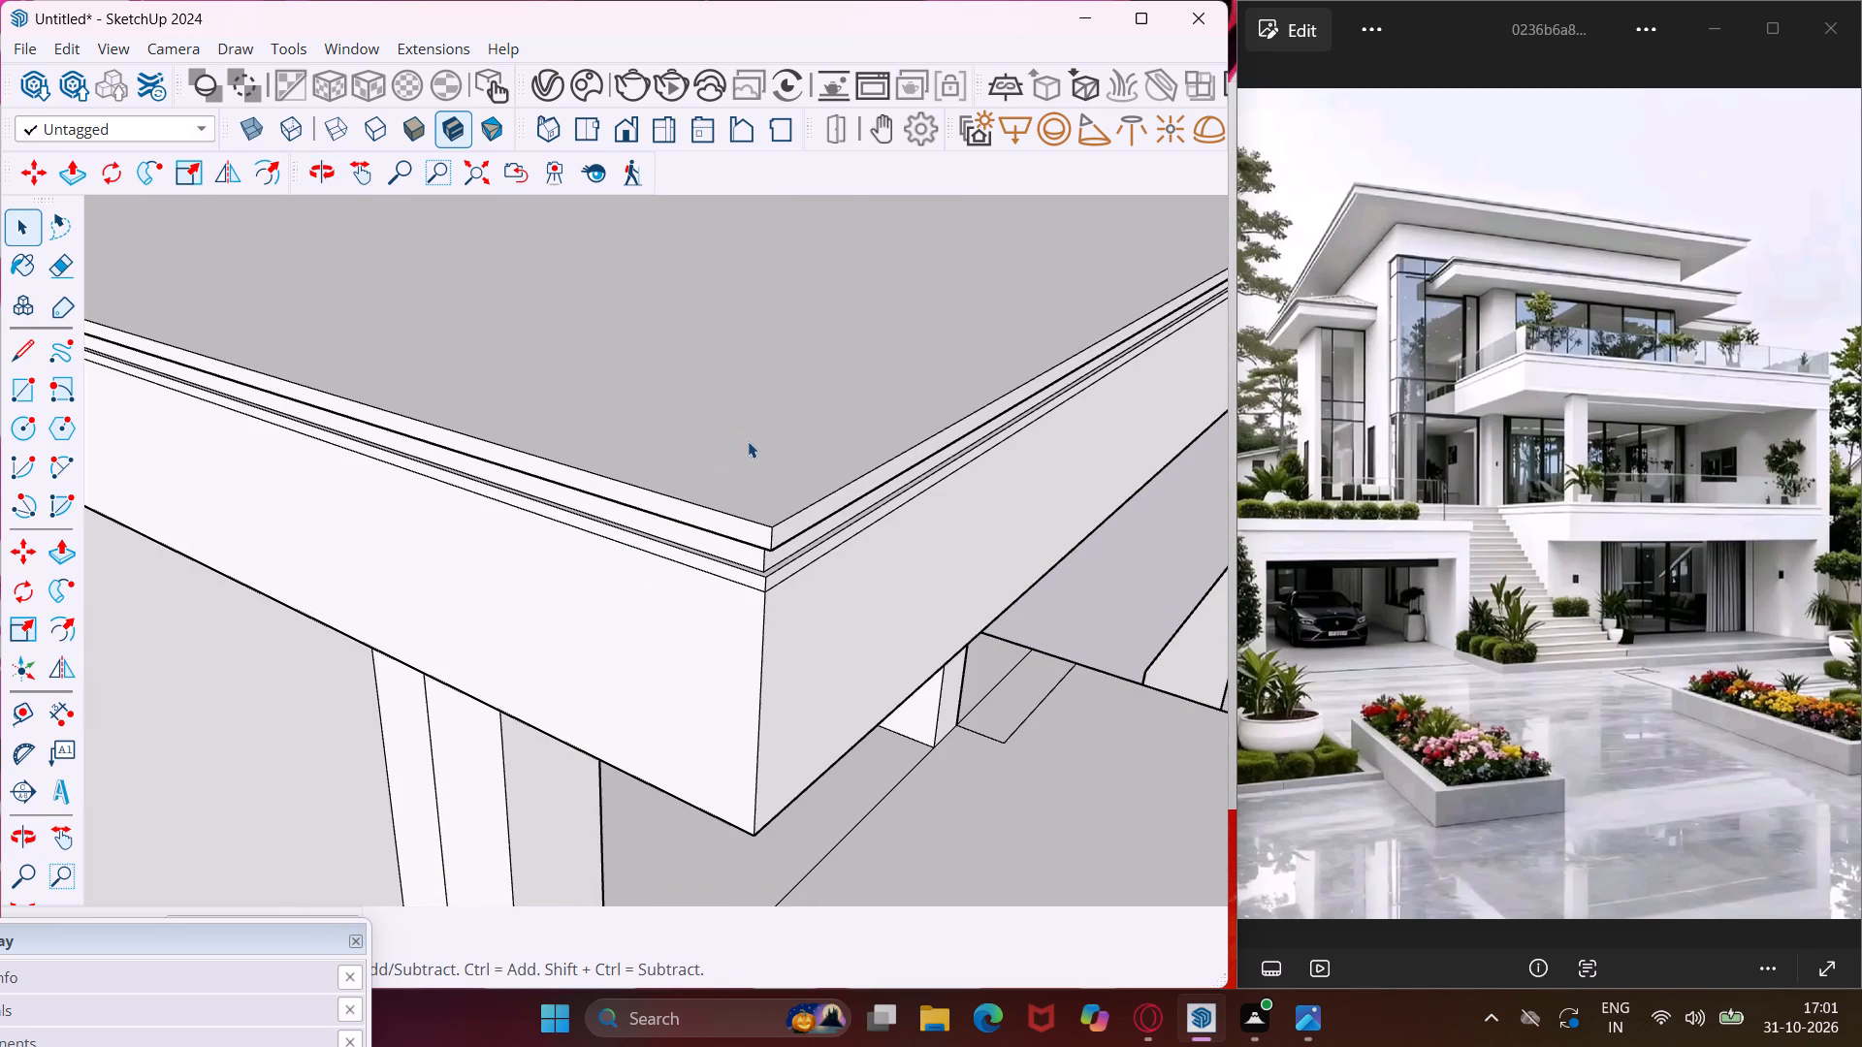
click(748, 441)
key(p)
click(748, 441)
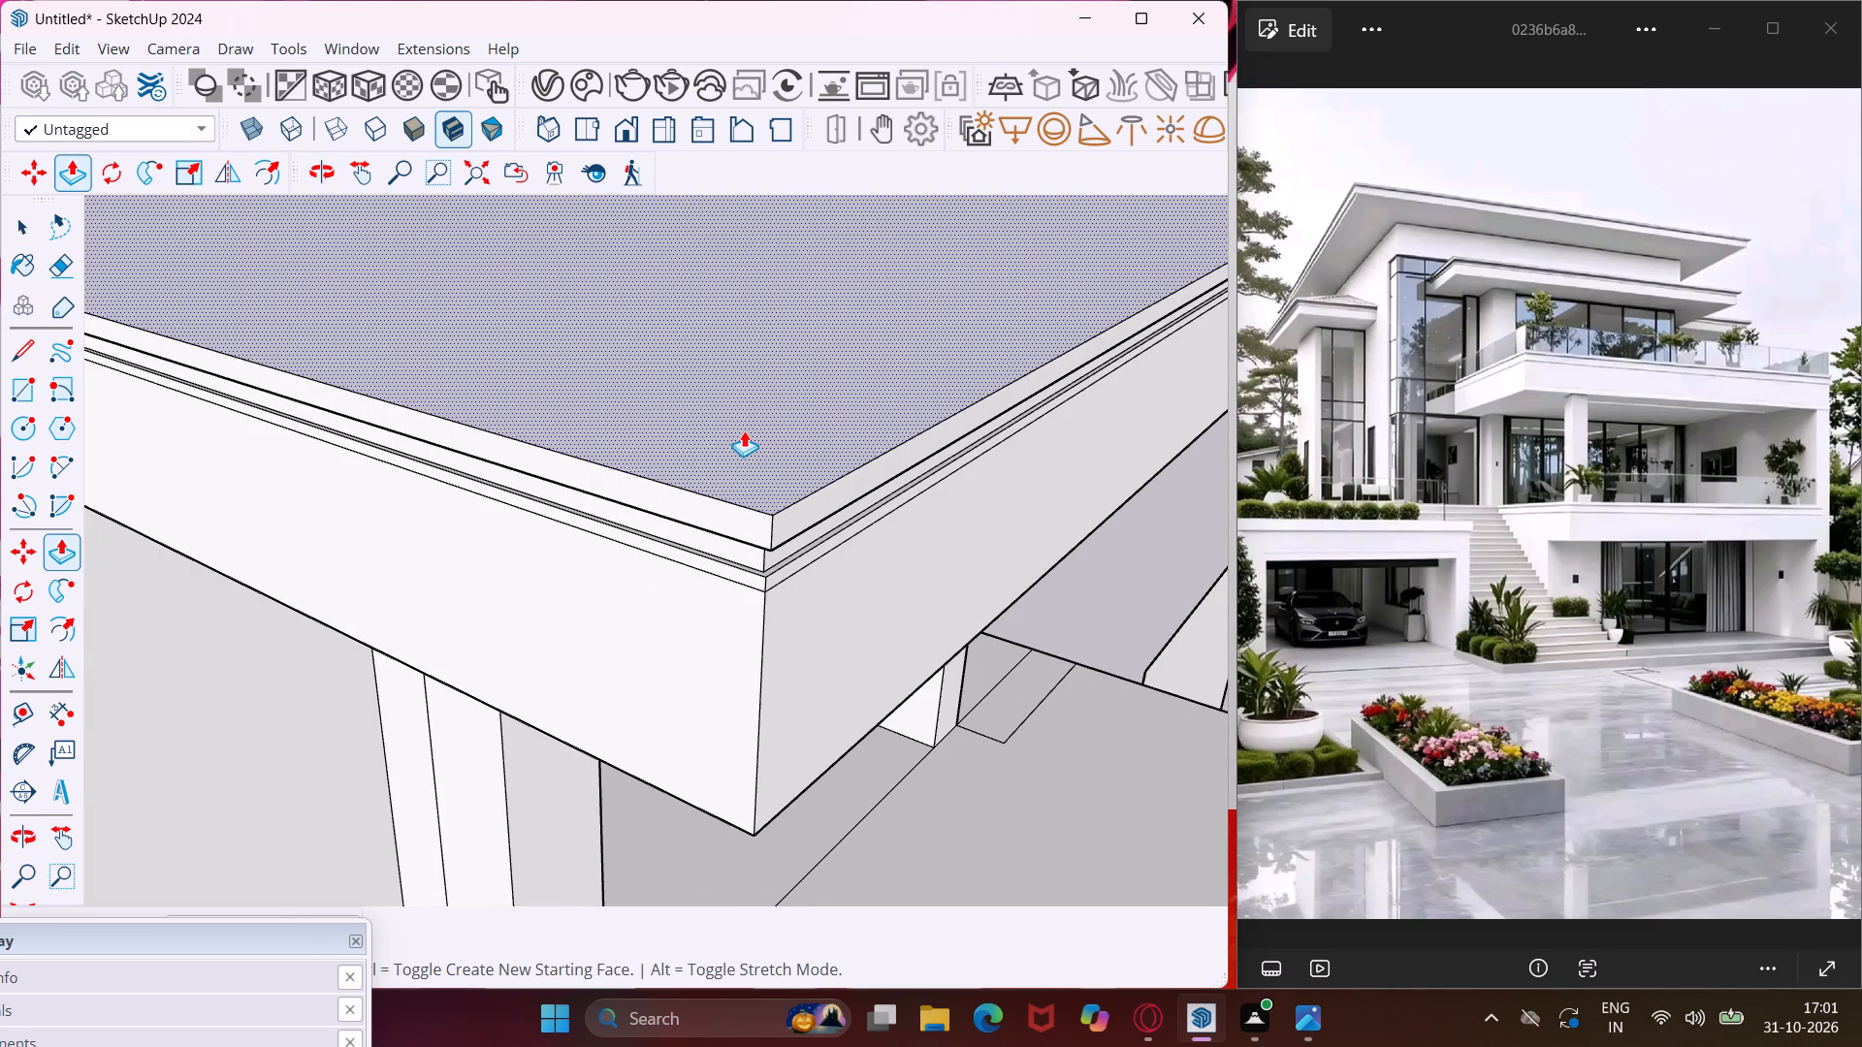
click(743, 424)
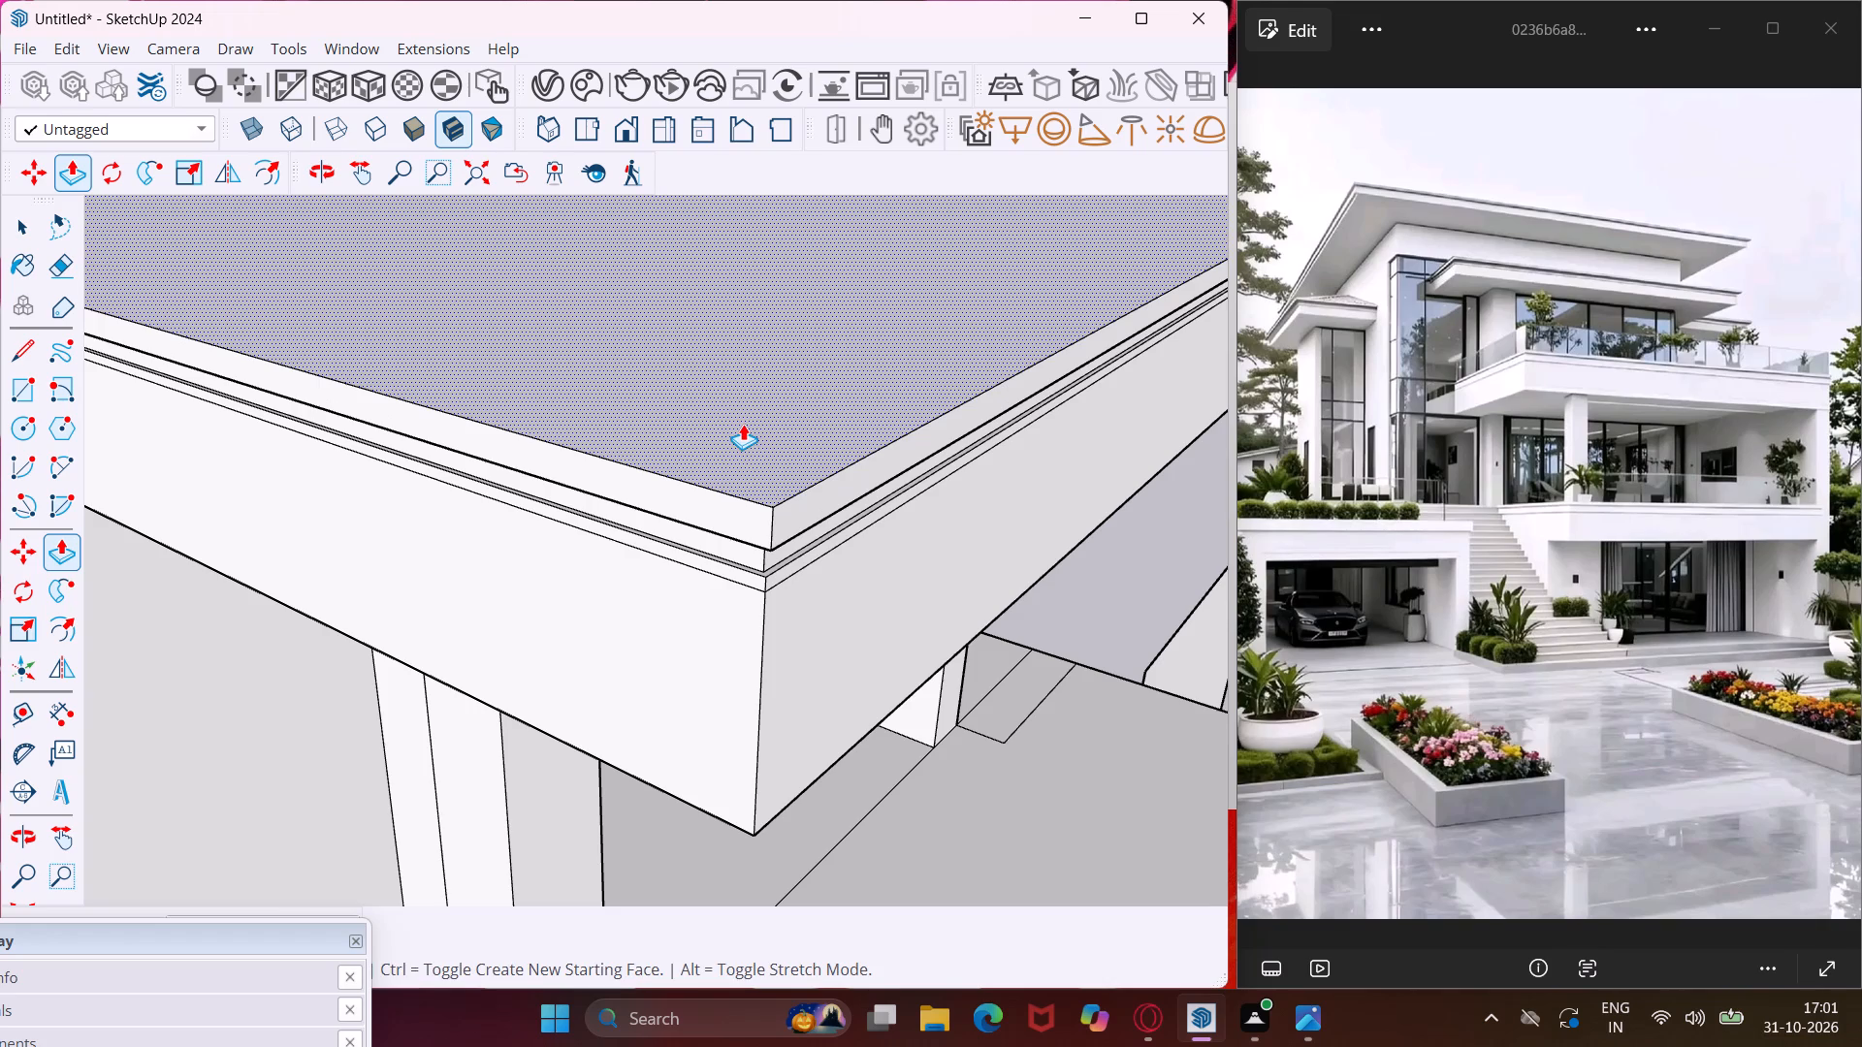
middle_drag(778, 530, 809, 338)
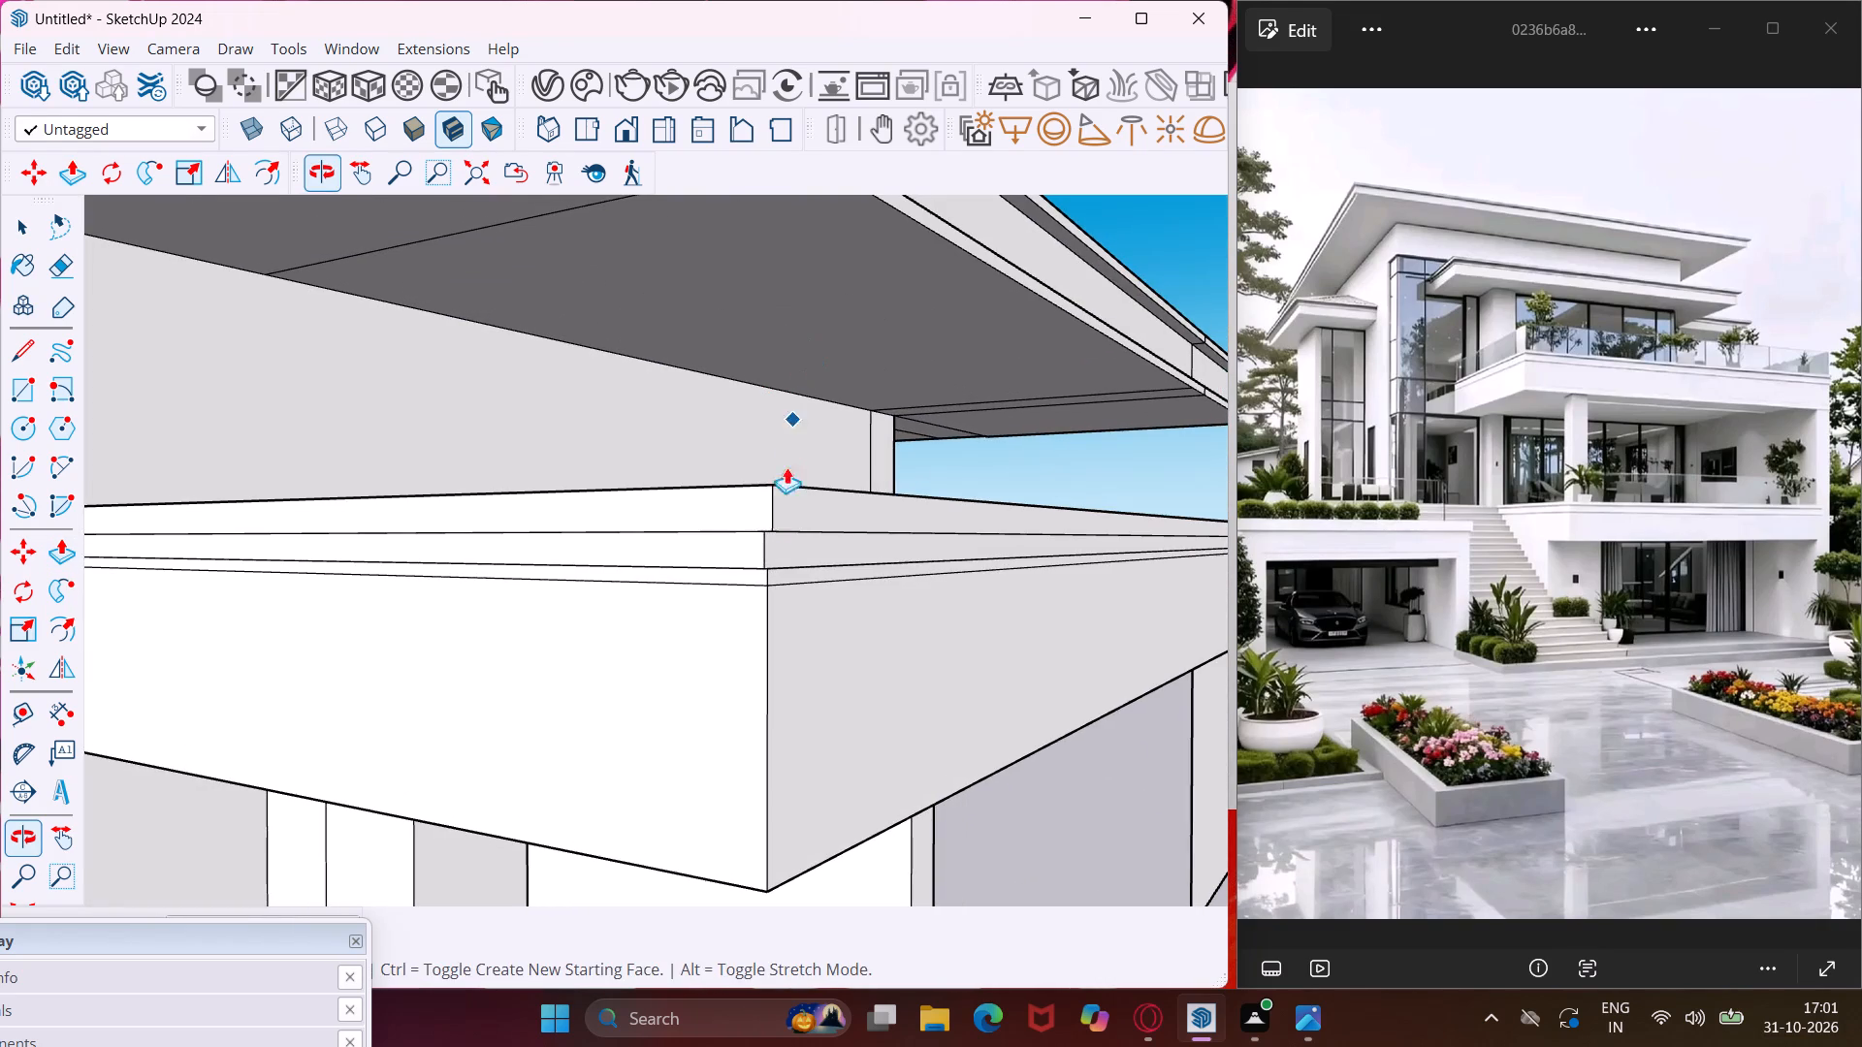
key(Escape)
Pull the thin strip below the recessed band slightly outward on both sides of the lower roof slab's garage-side front corner.
scroll(779, 513, up, 4)
middle_drag(779, 513, 869, 507)
scroll(779, 513, up, 1)
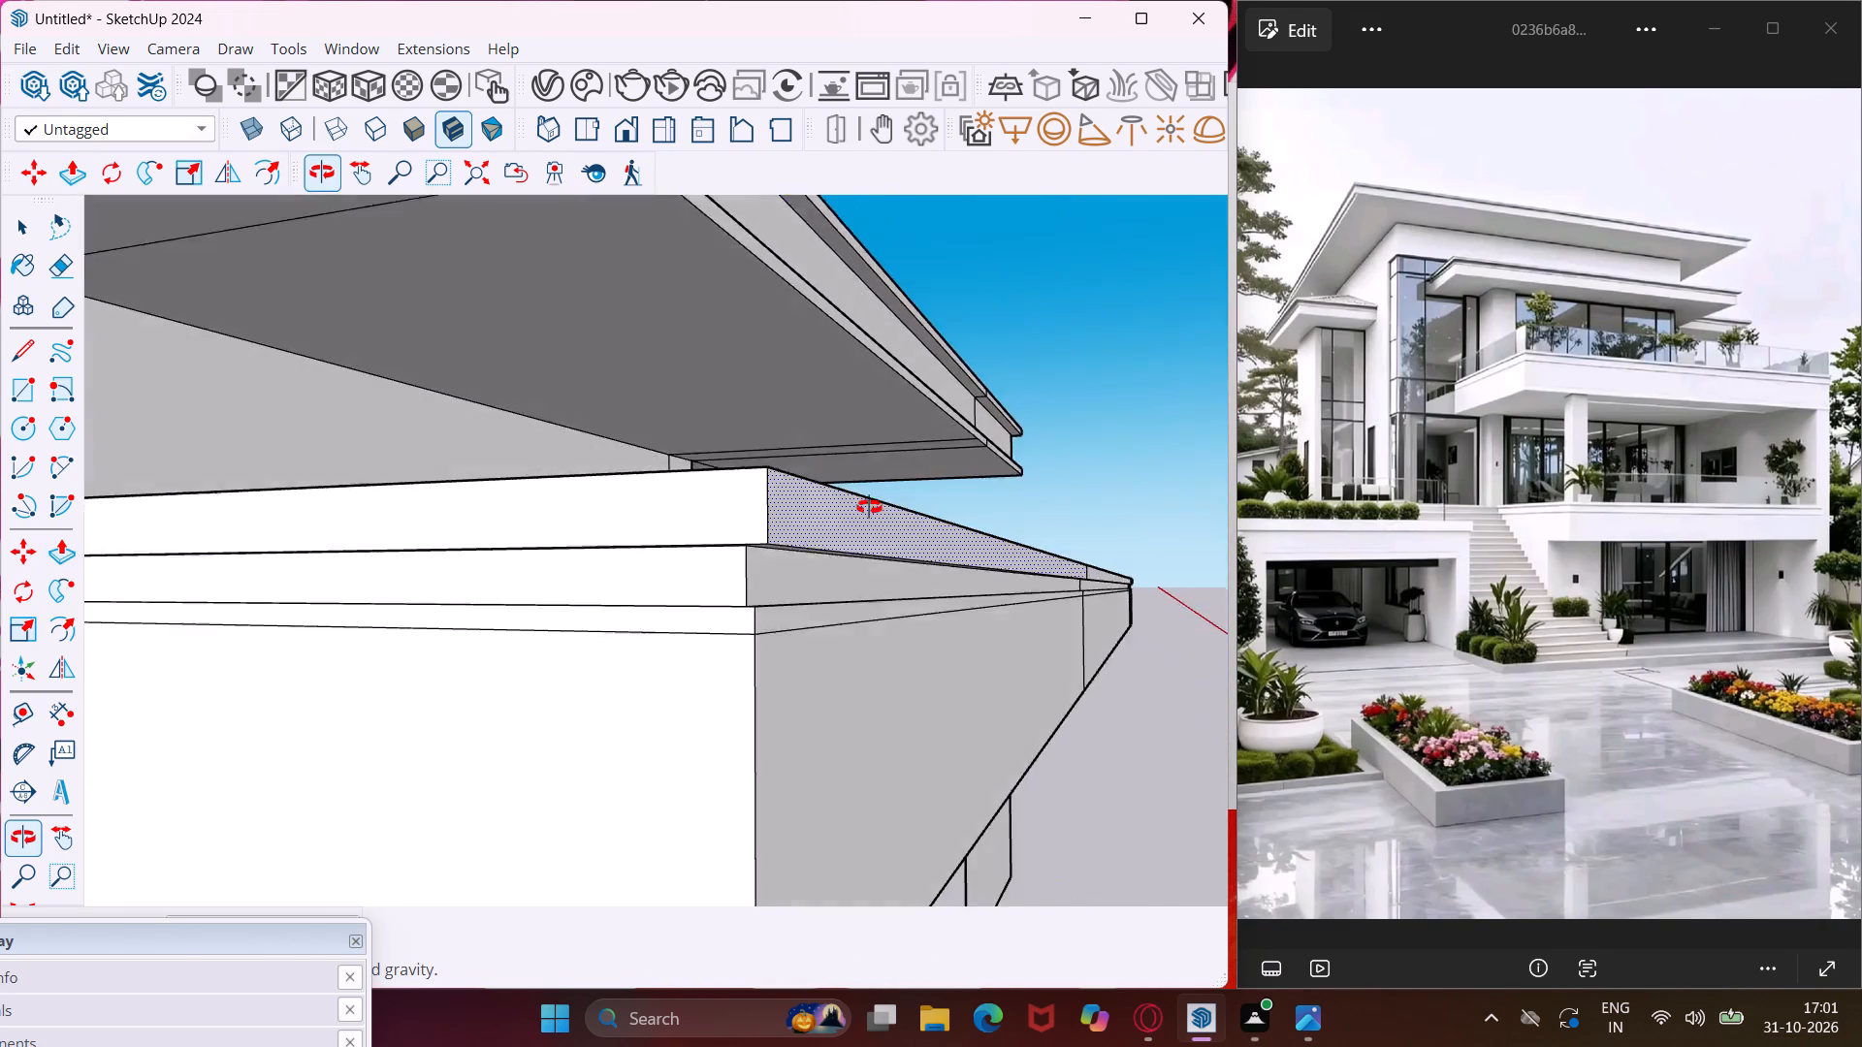
middle_drag(869, 507, 880, 551)
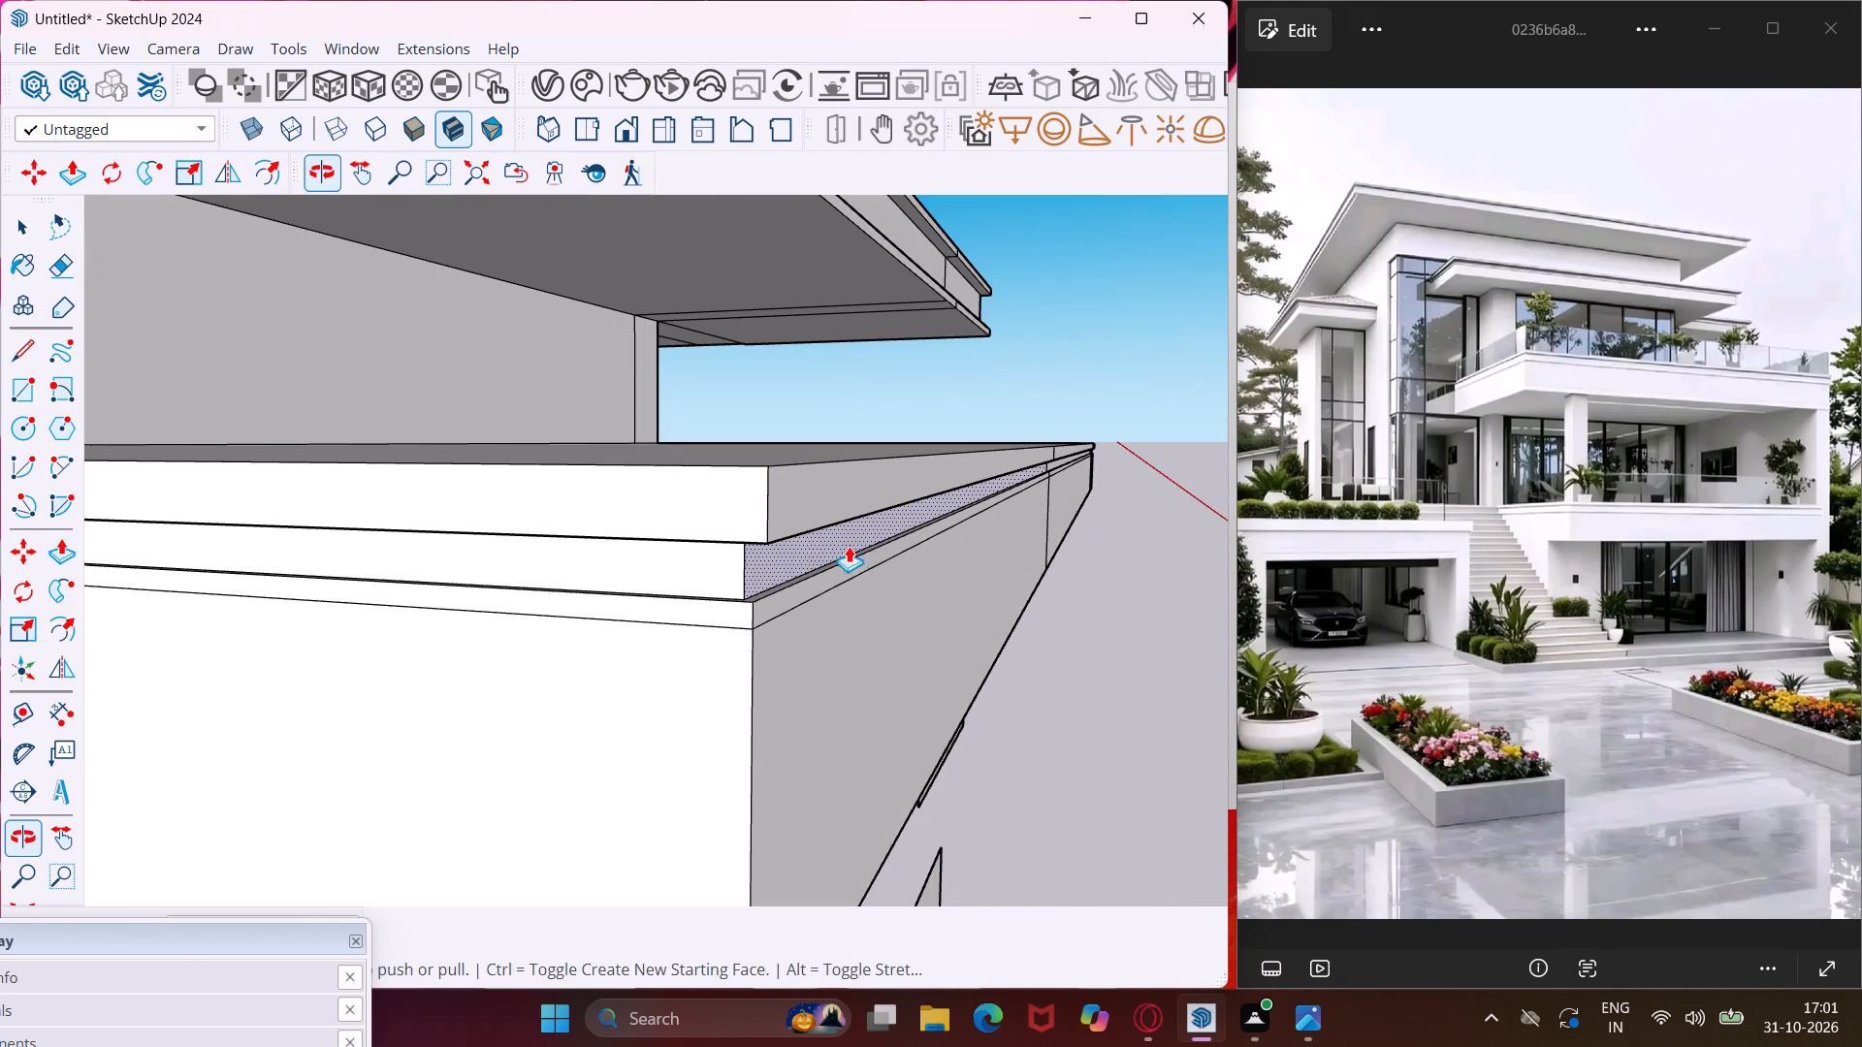
scroll(767, 572, up, 4)
middle_drag(768, 601, 947, 222)
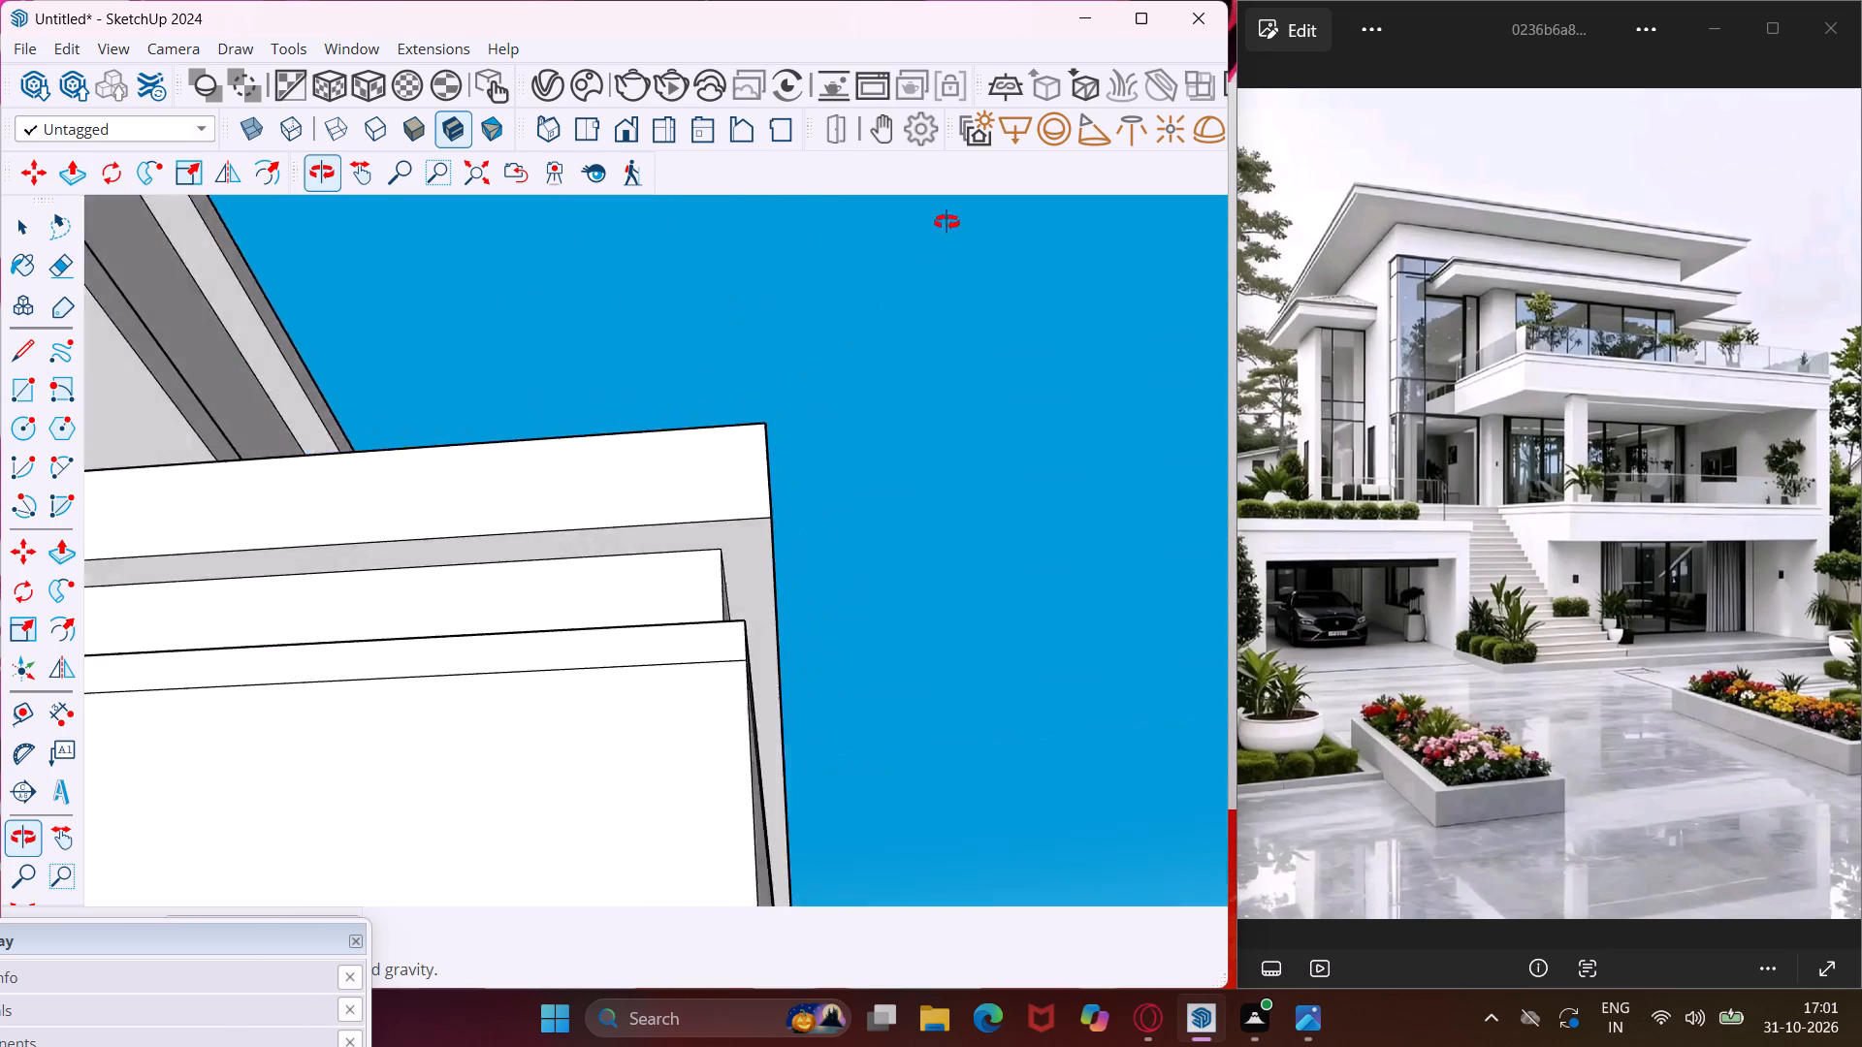
middle_drag(947, 222, 947, 220)
scroll(689, 642, up, 4)
middle_drag(688, 642, 593, 784)
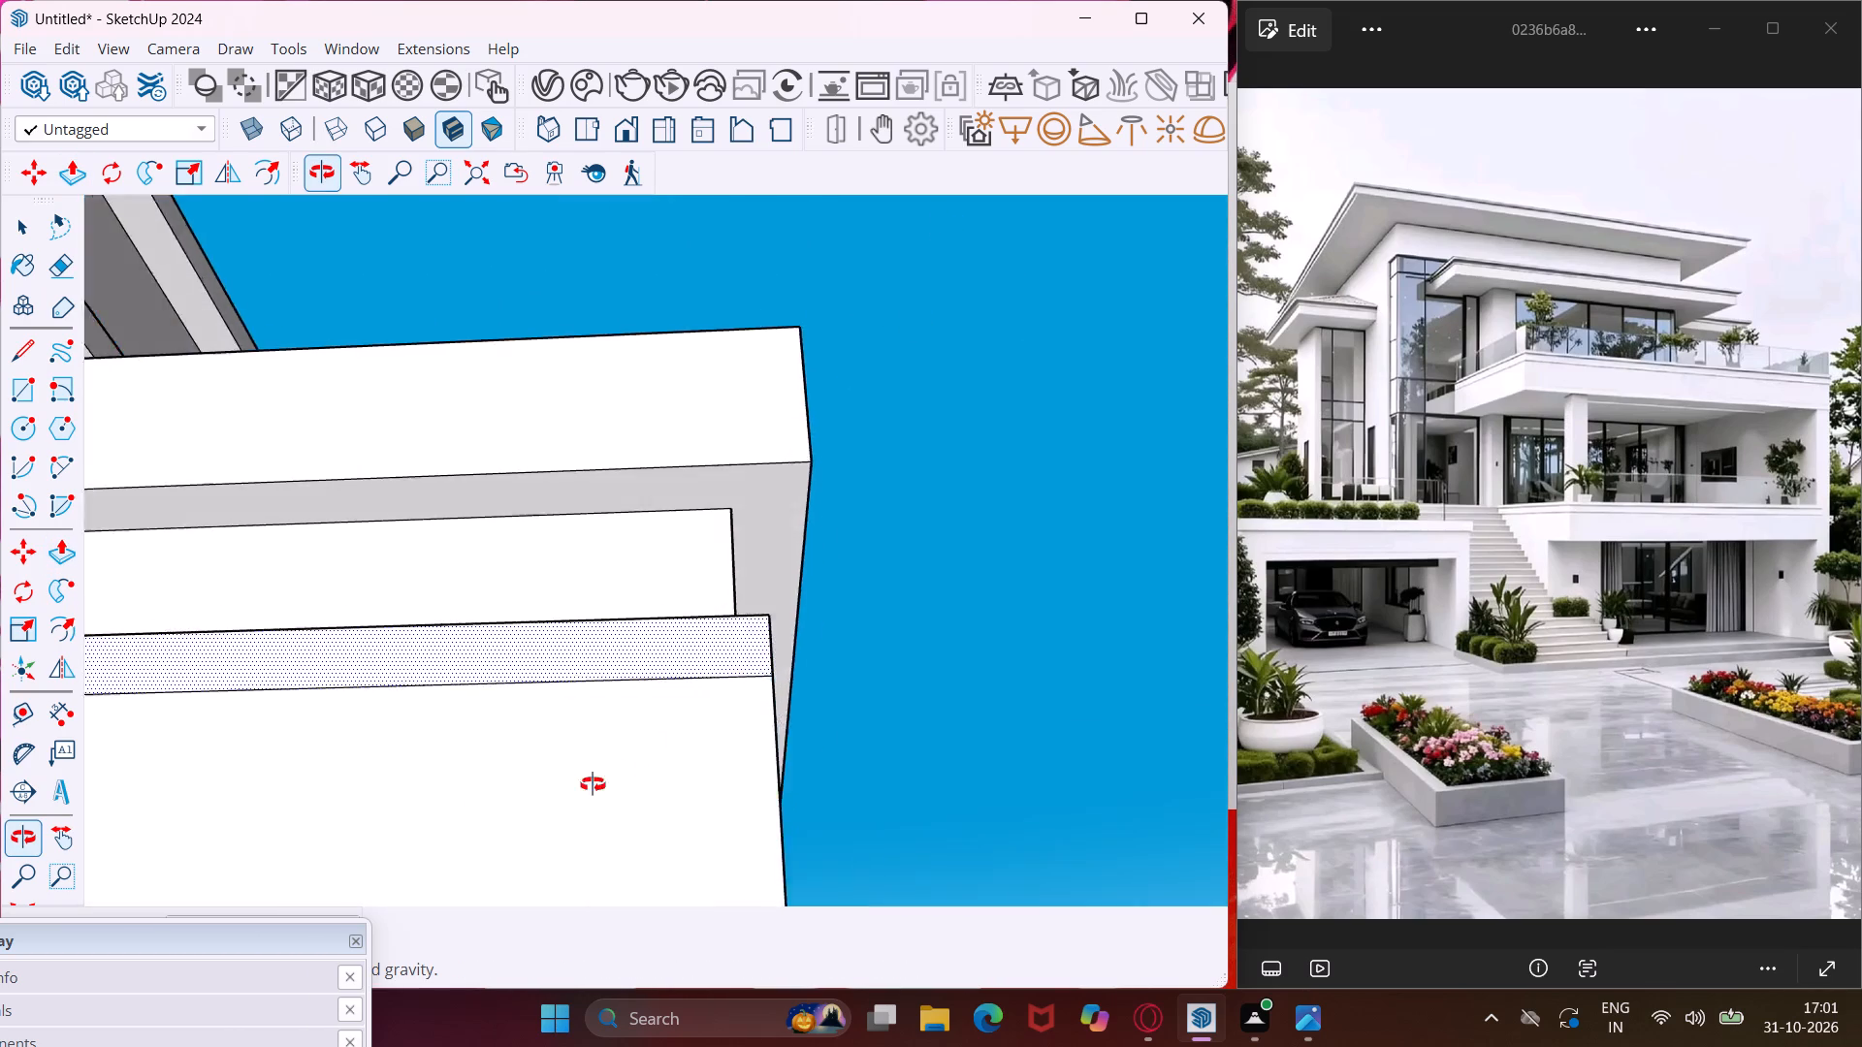
middle_drag(593, 784, 453, 878)
scroll(669, 679, up, 4)
click(694, 658)
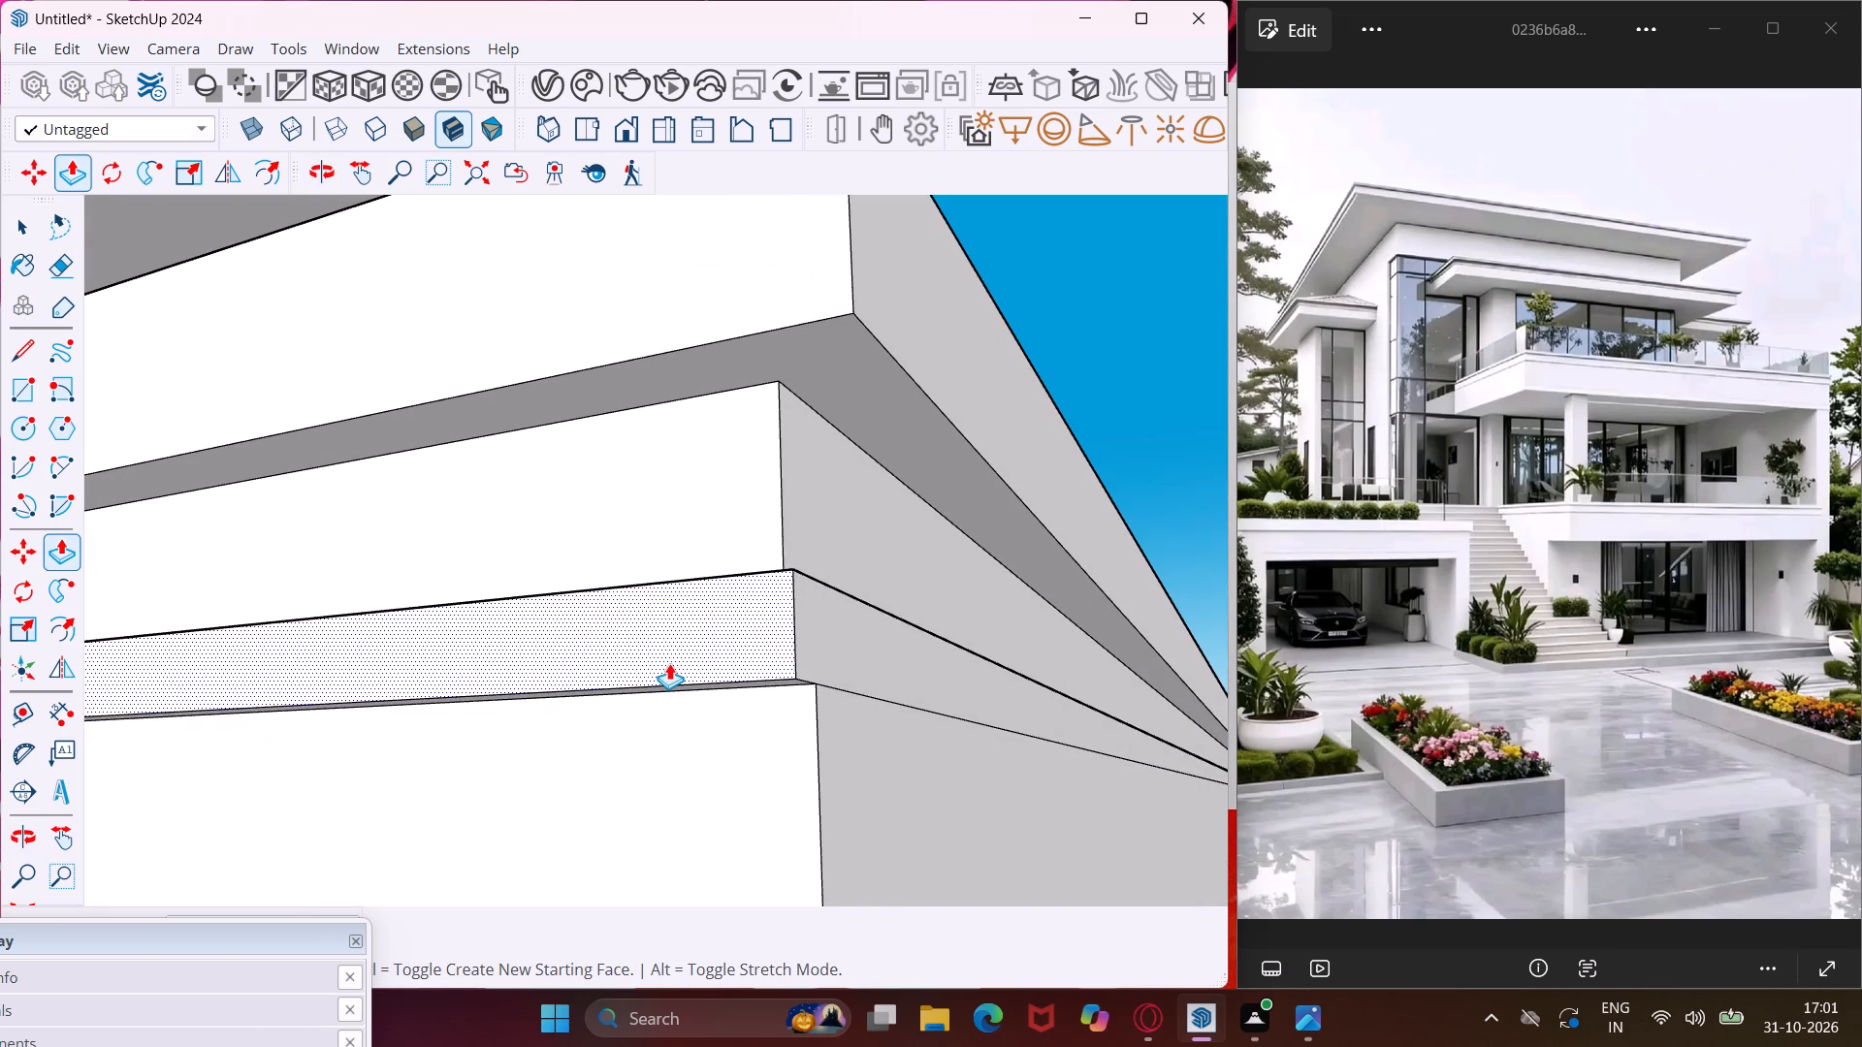
click(667, 663)
click(820, 643)
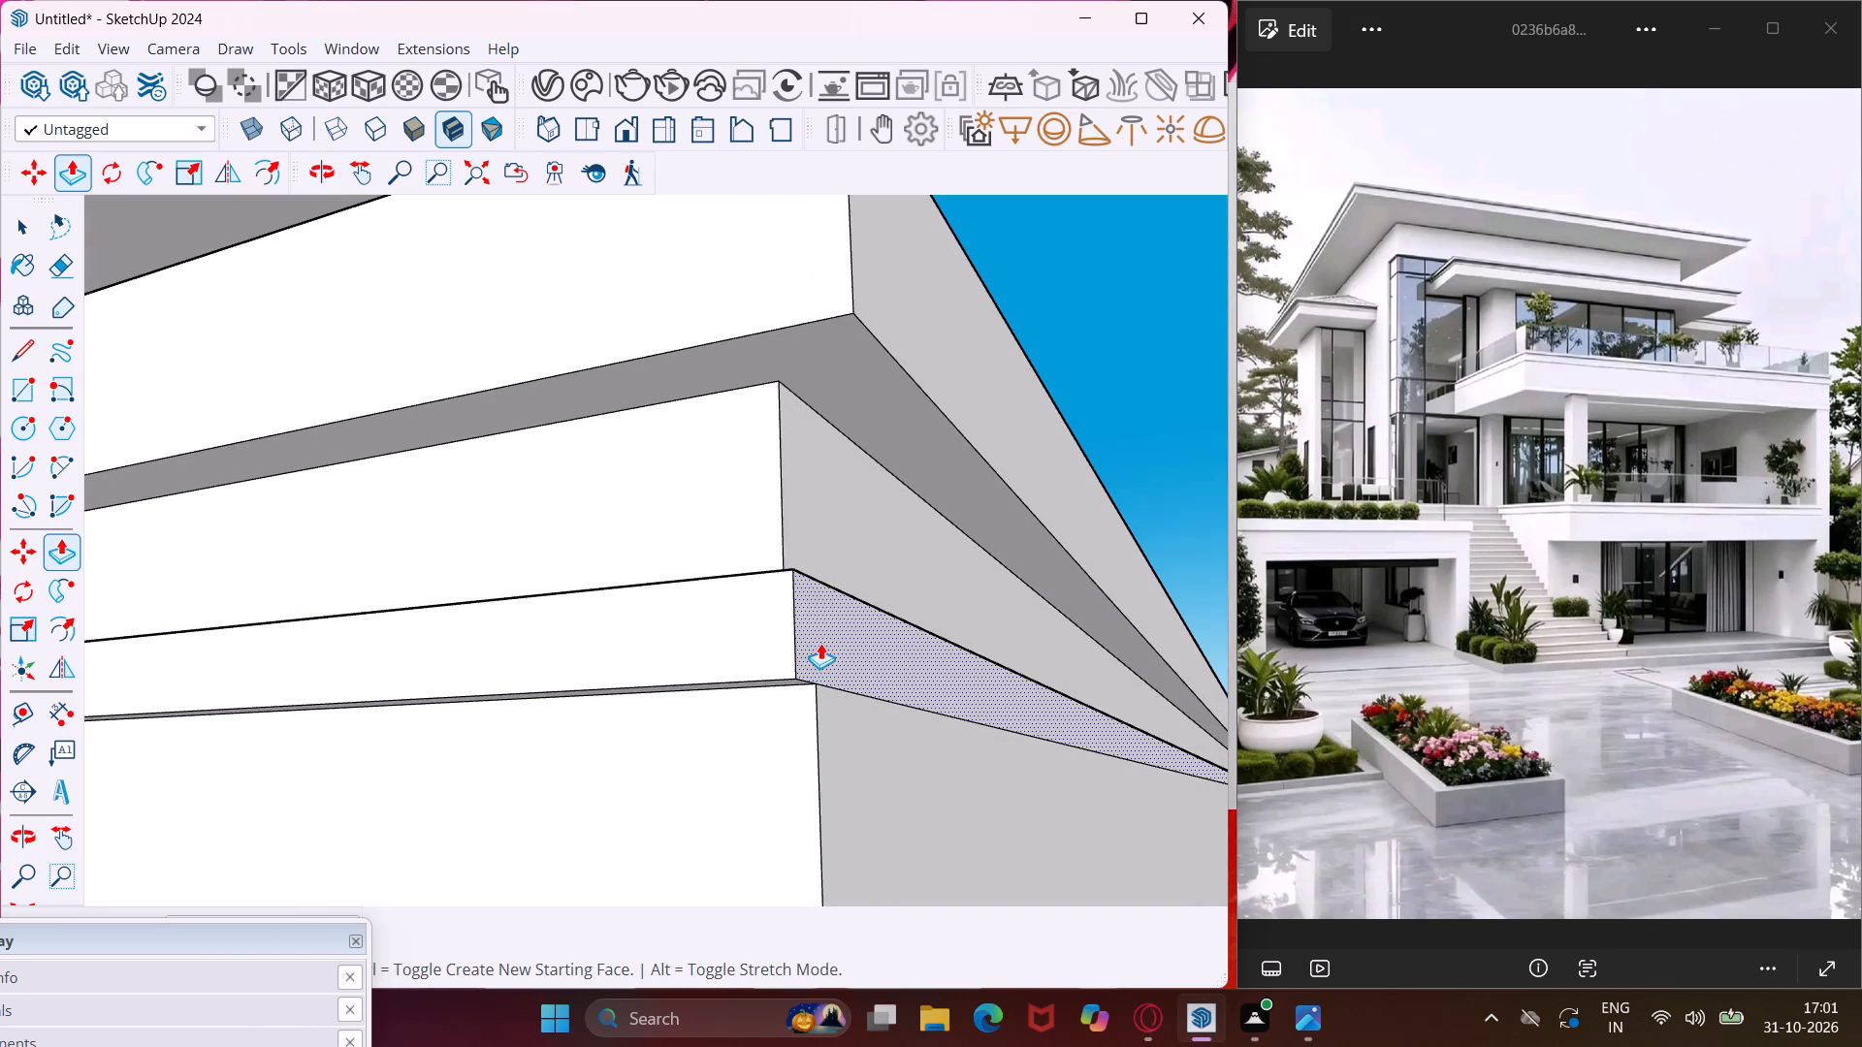
click(849, 654)
Pull the undersides of both projecting strips at the lower roof slab's corner downward by the same small distance.
middle_drag(827, 675, 847, 534)
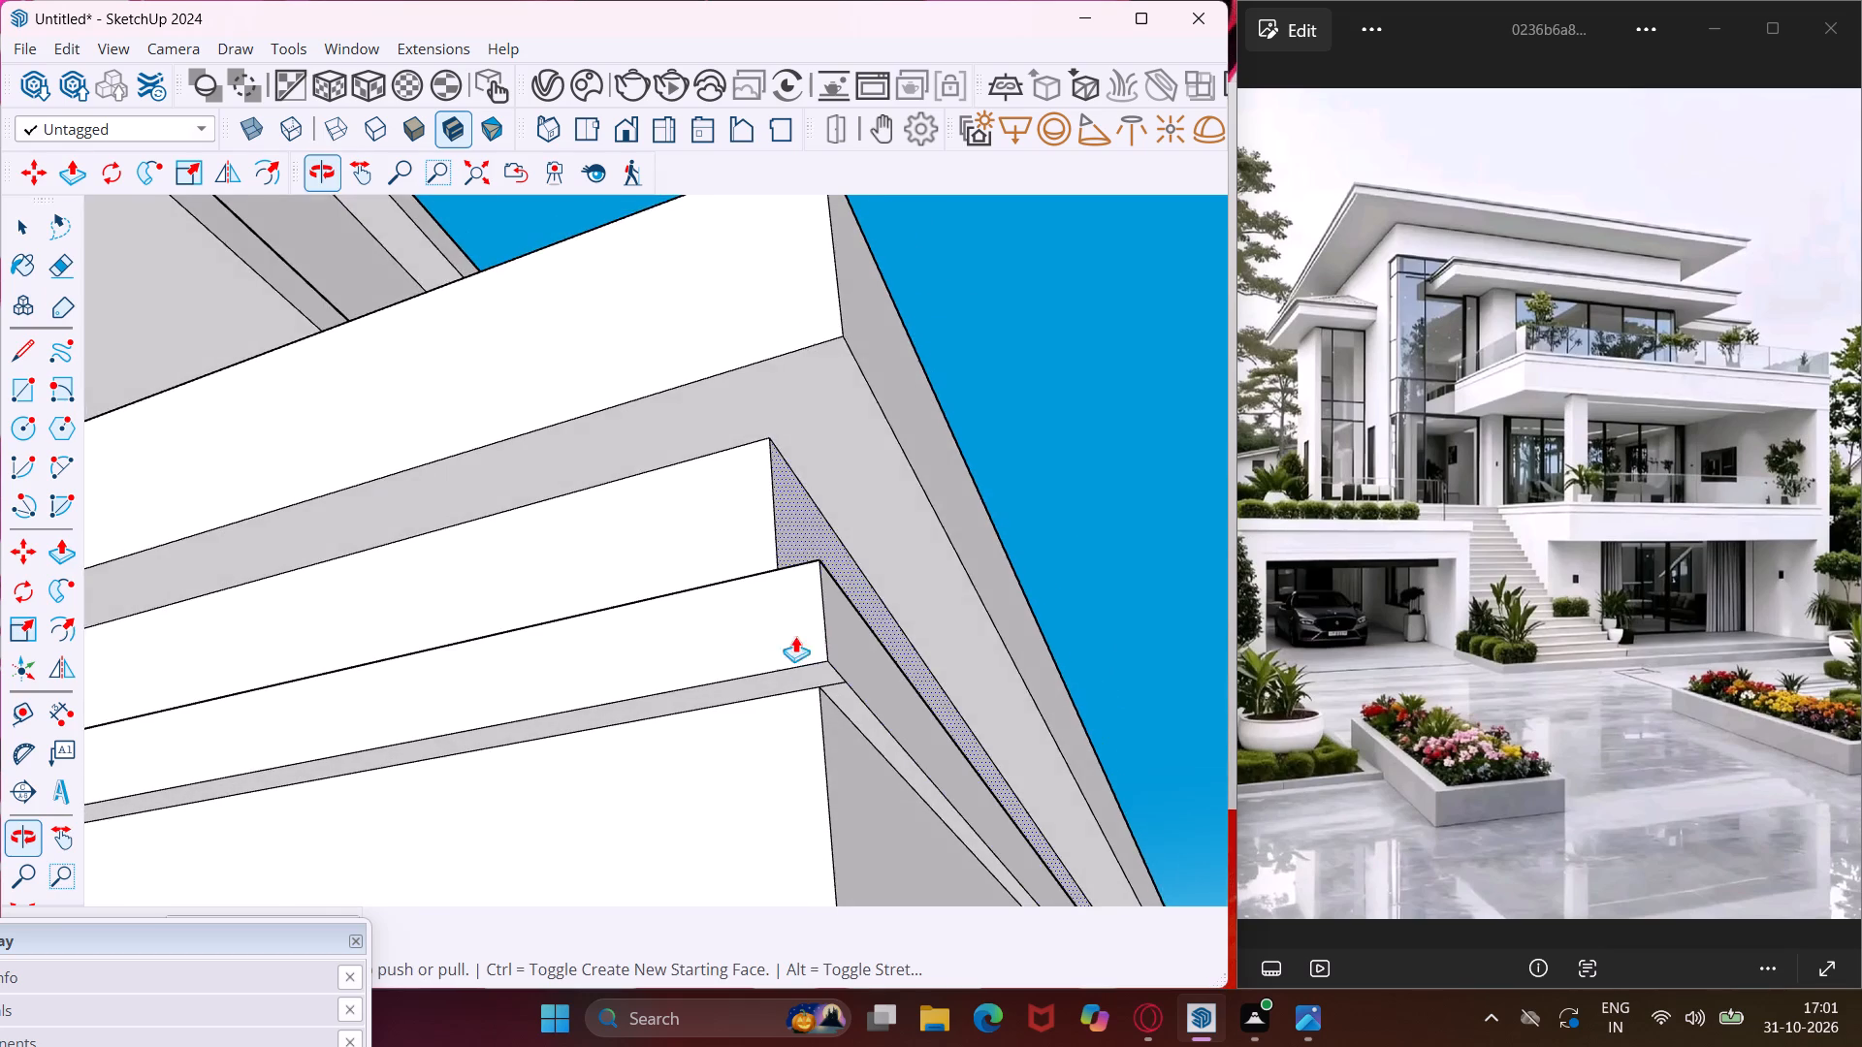
scroll(759, 673, up, 3)
click(765, 681)
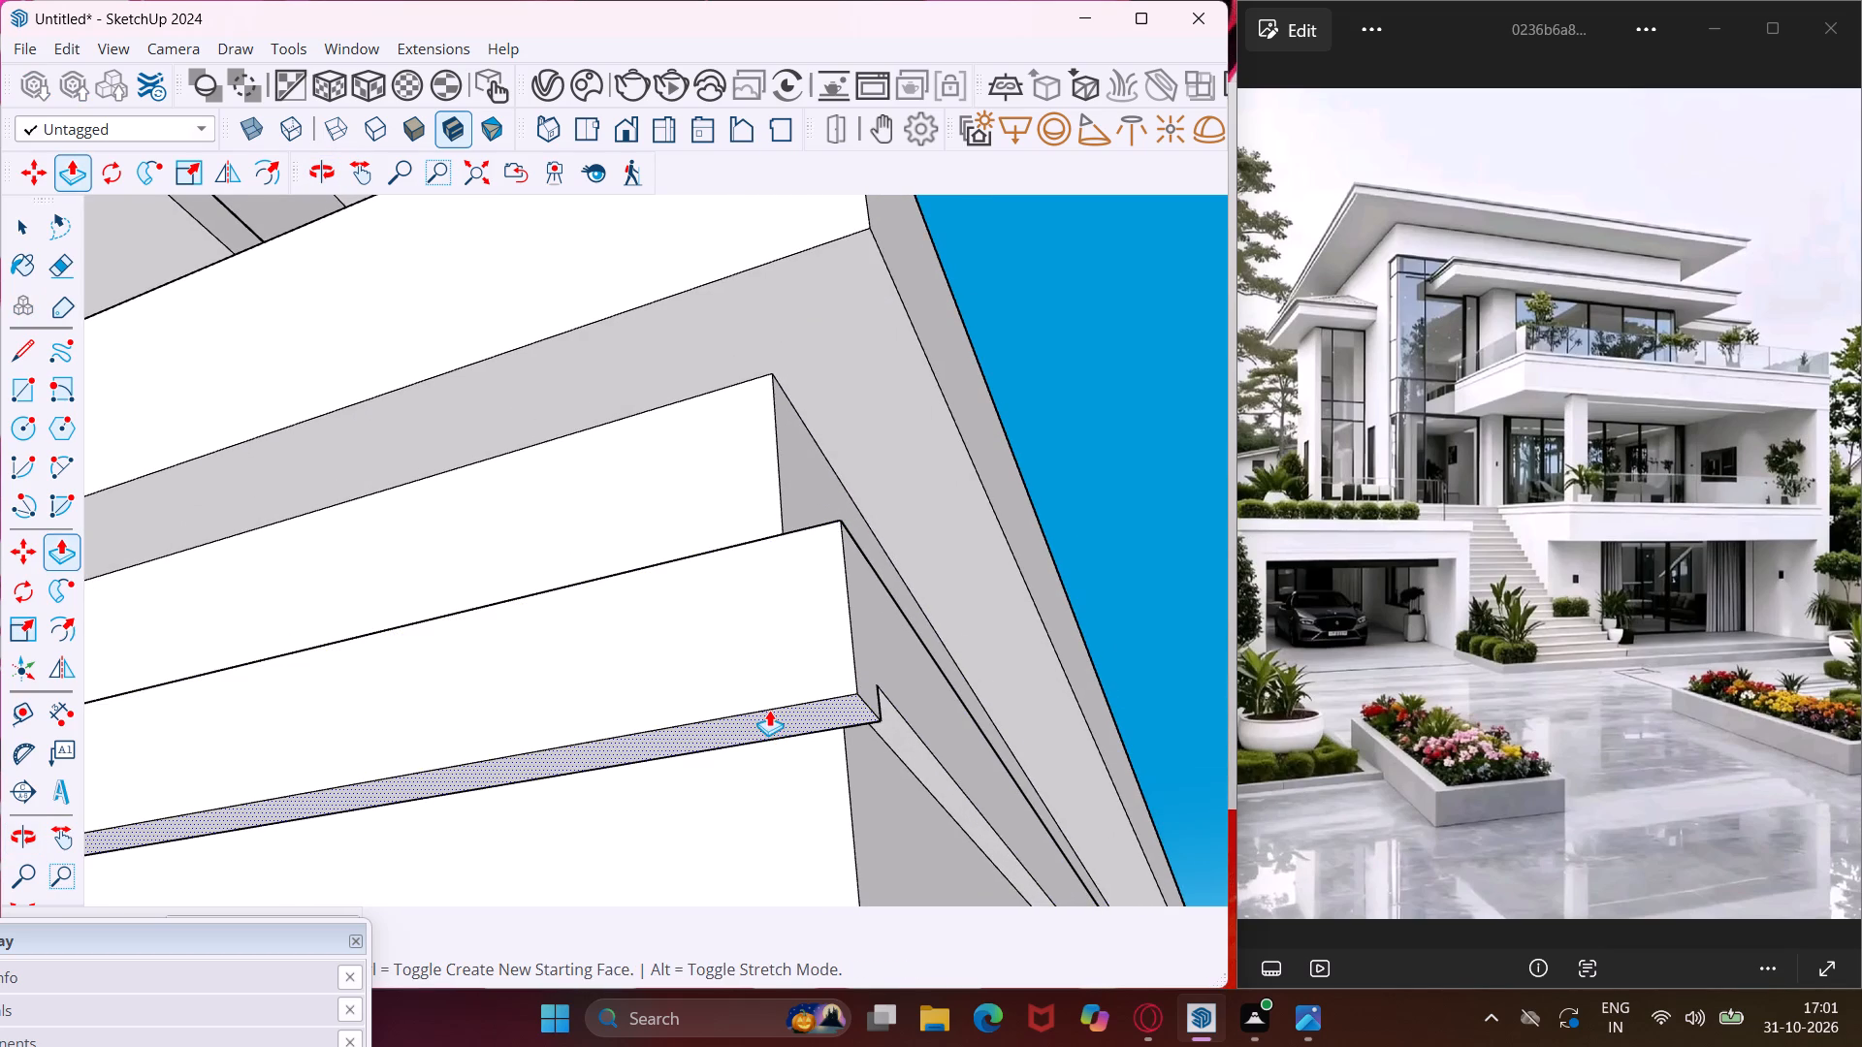
click(769, 710)
scroll(890, 714, up, 4)
double_click(886, 711)
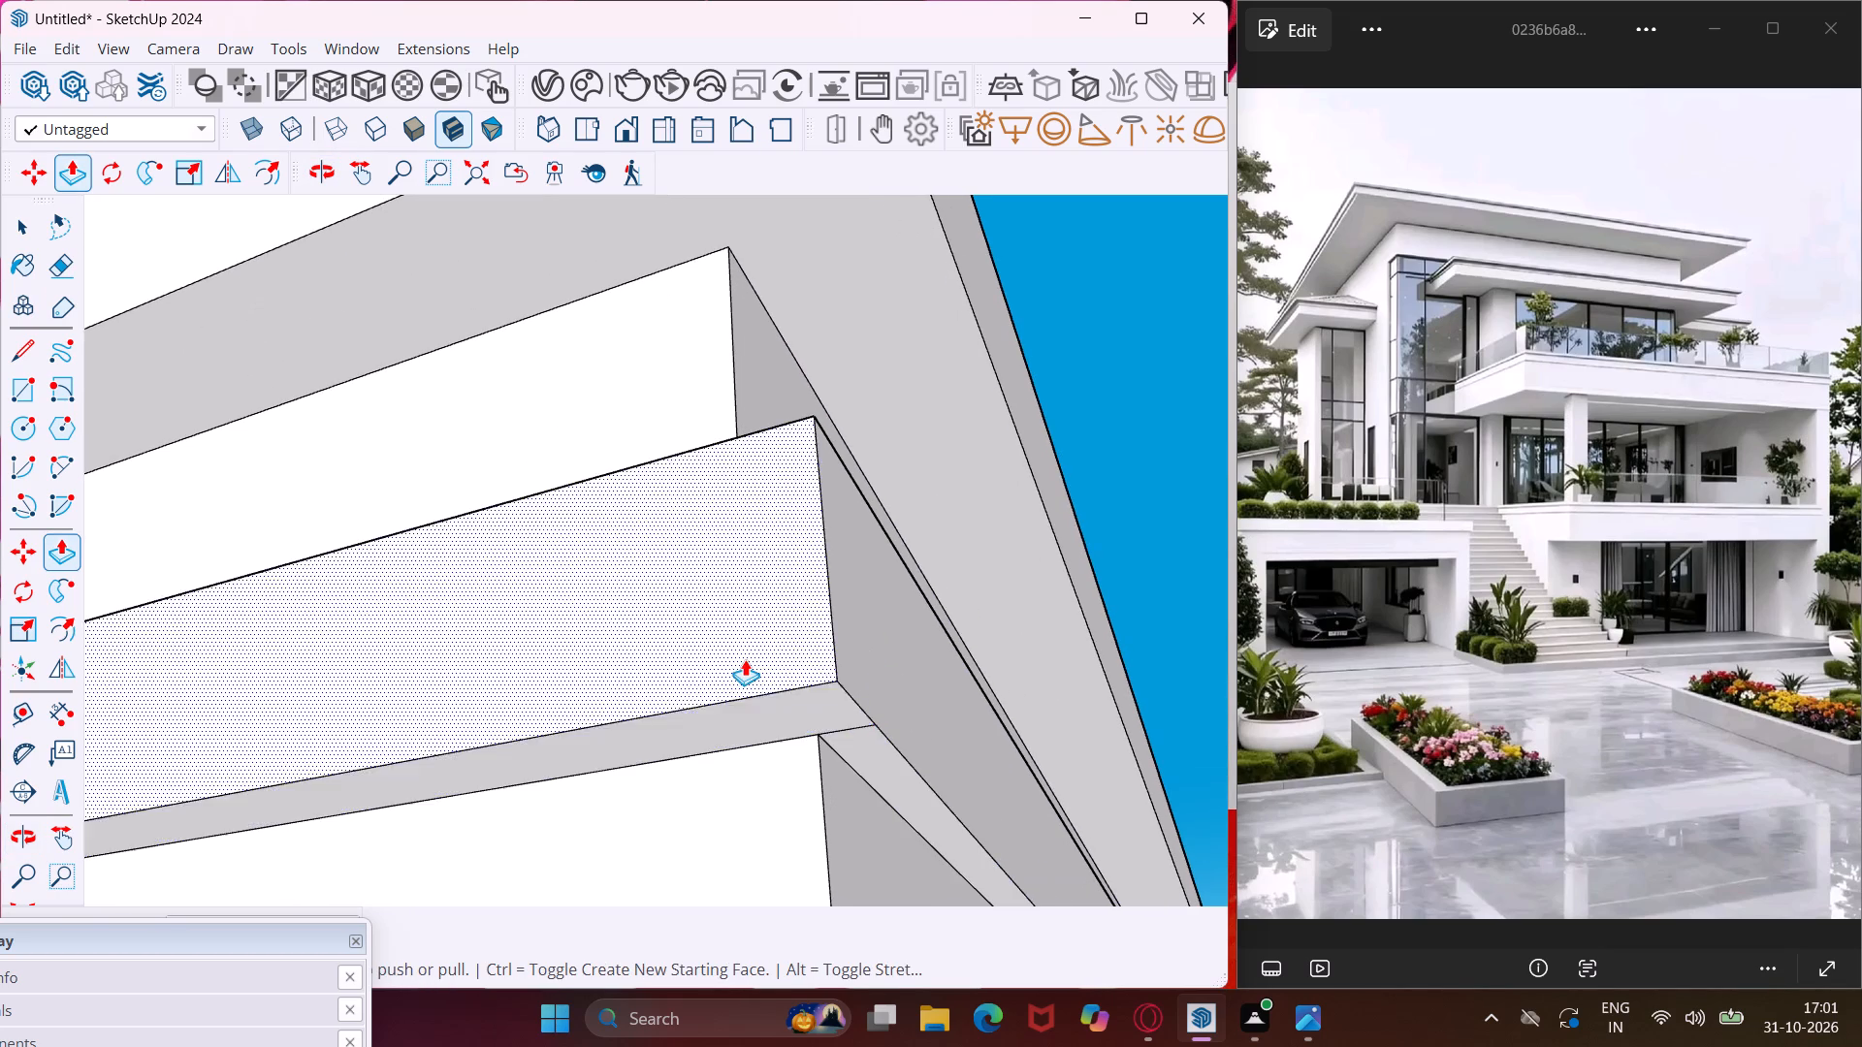
Pull the adjoining thin strip along the lower roof slab's front outward, flush with the strip already projecting from the corner.
scroll(745, 659, down, 14)
scroll(701, 662, down, 7)
scroll(672, 666, down, 14)
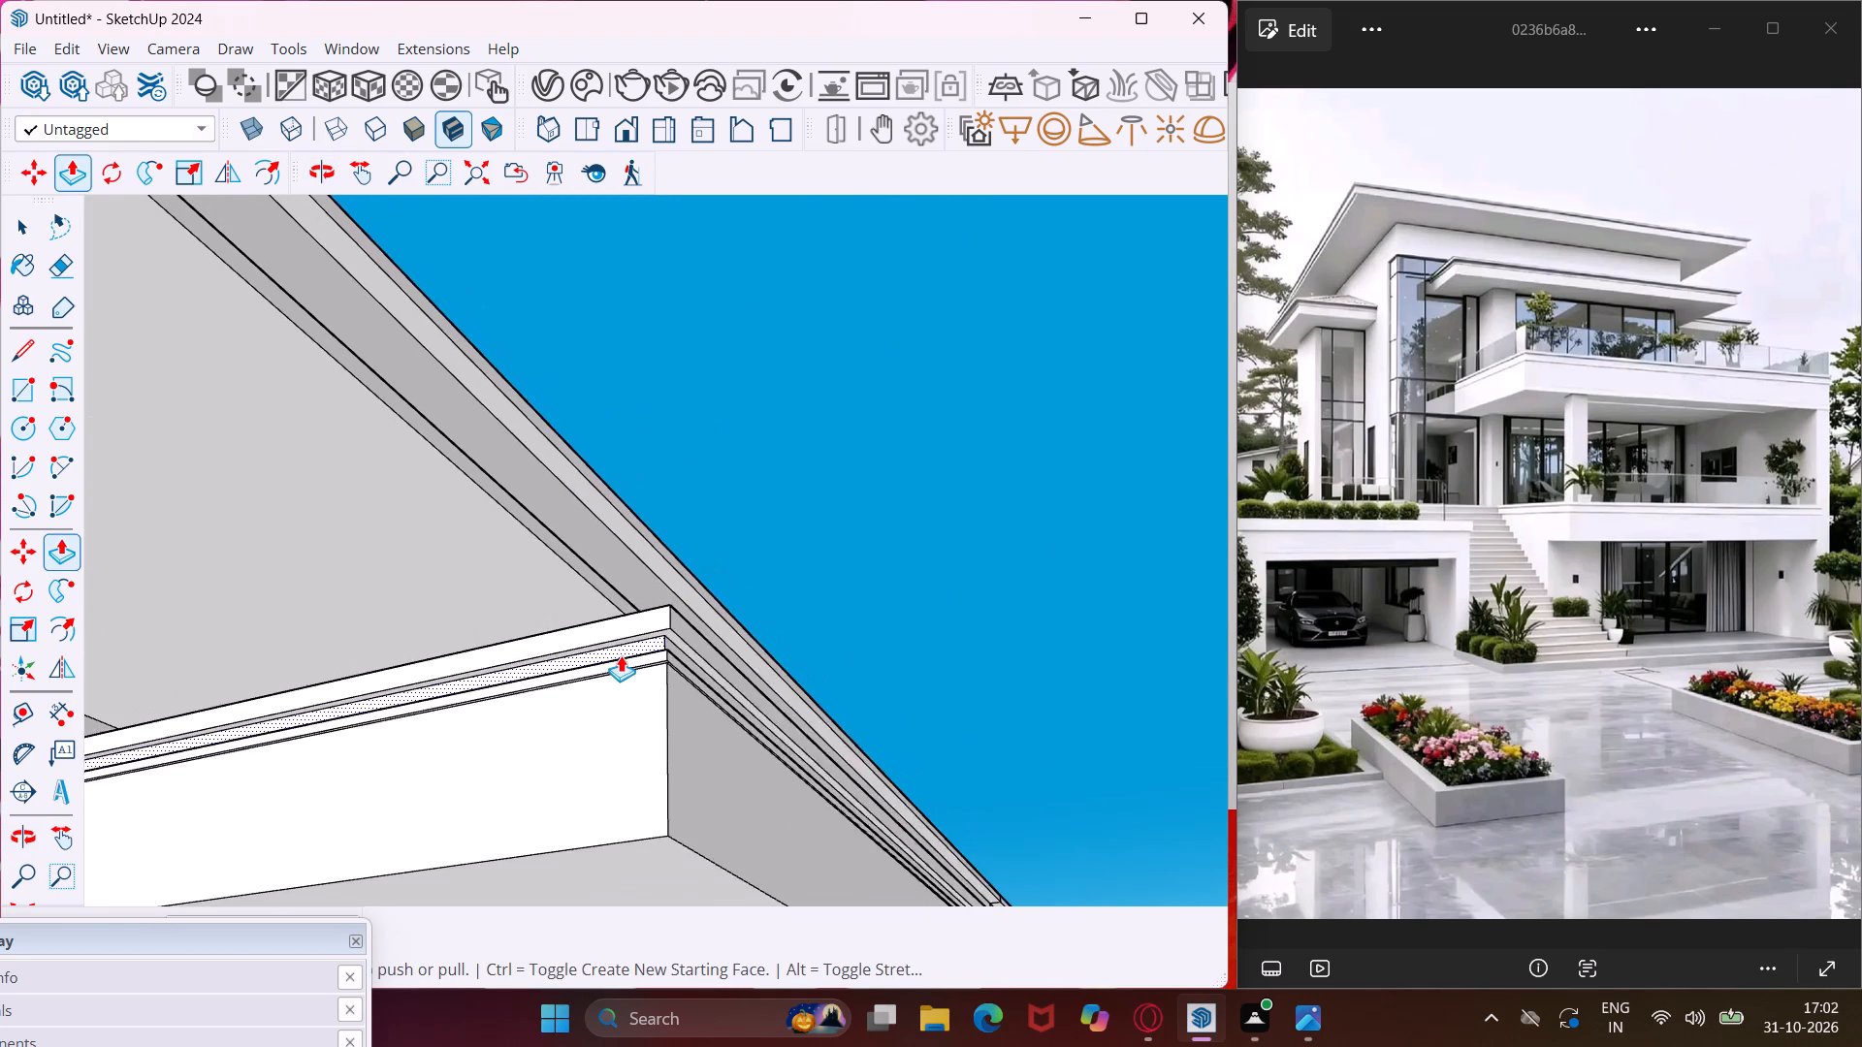
scroll(621, 655, down, 5)
scroll(896, 850, up, 5)
middle_drag(904, 875, 892, 859)
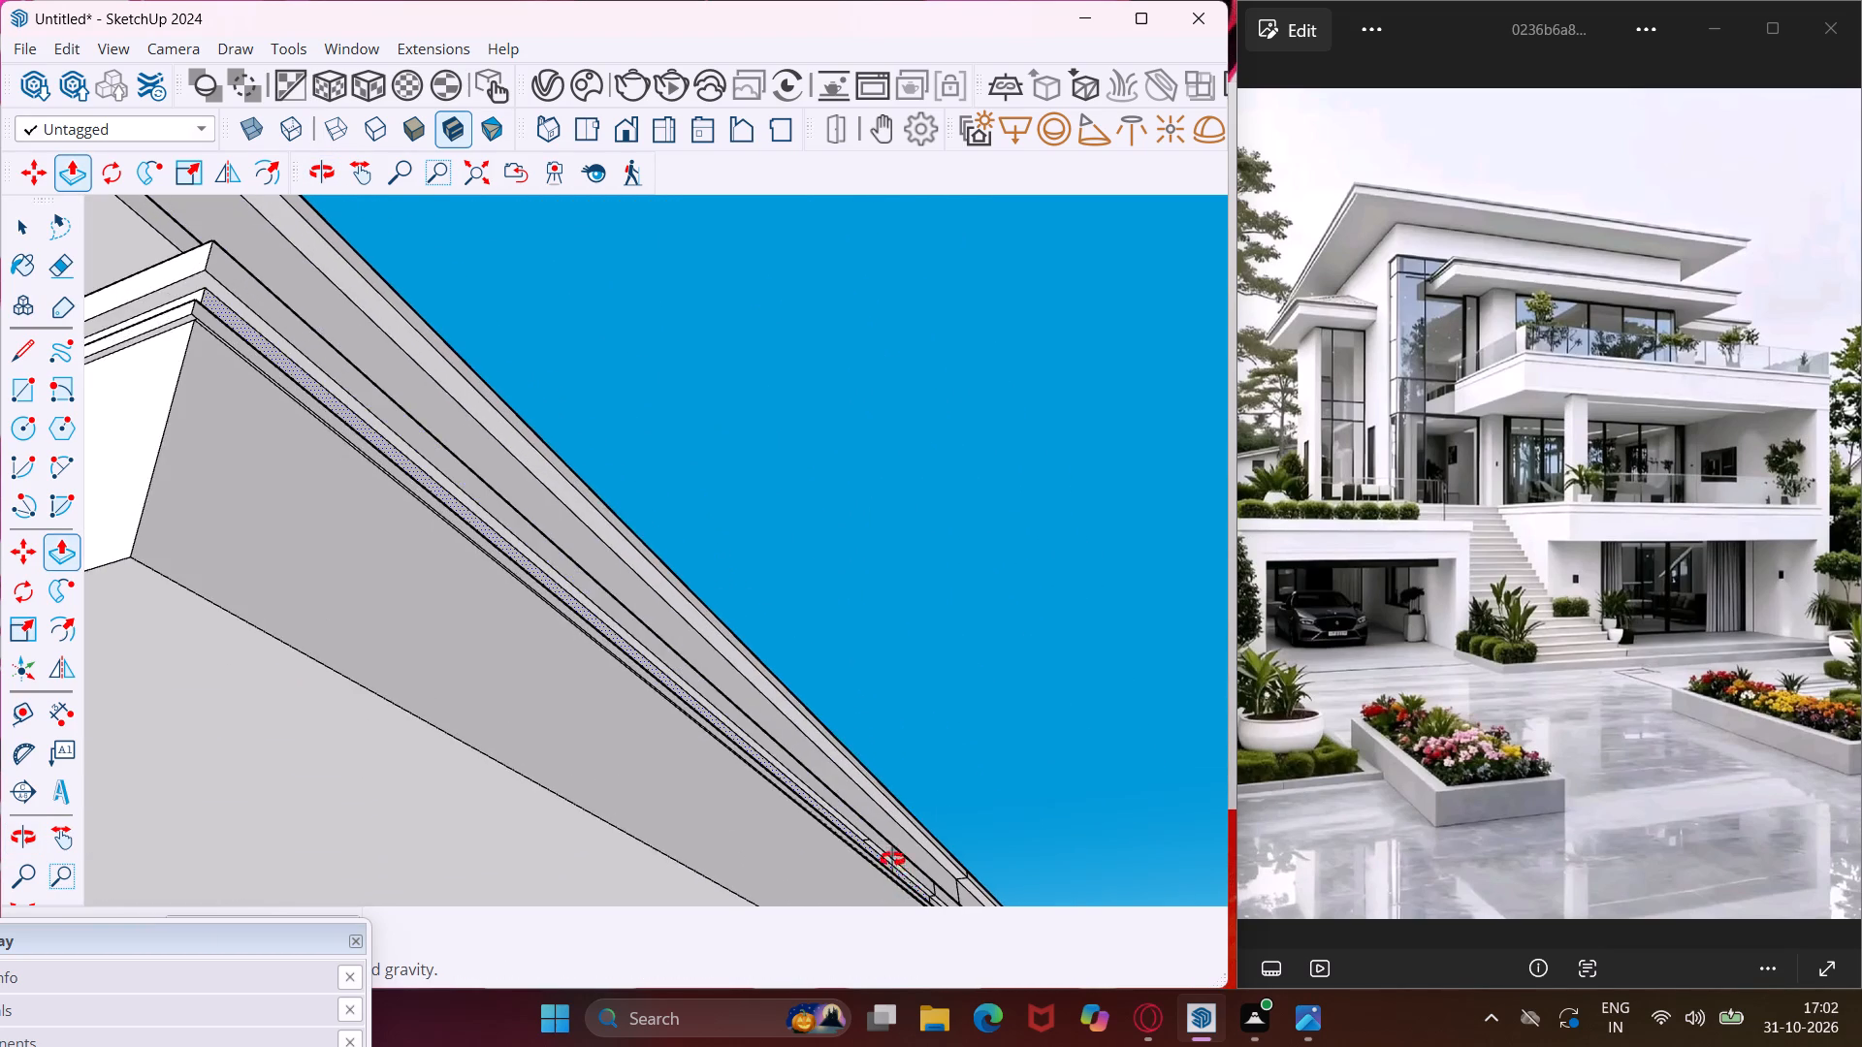
middle_drag(892, 859, 428, 1023)
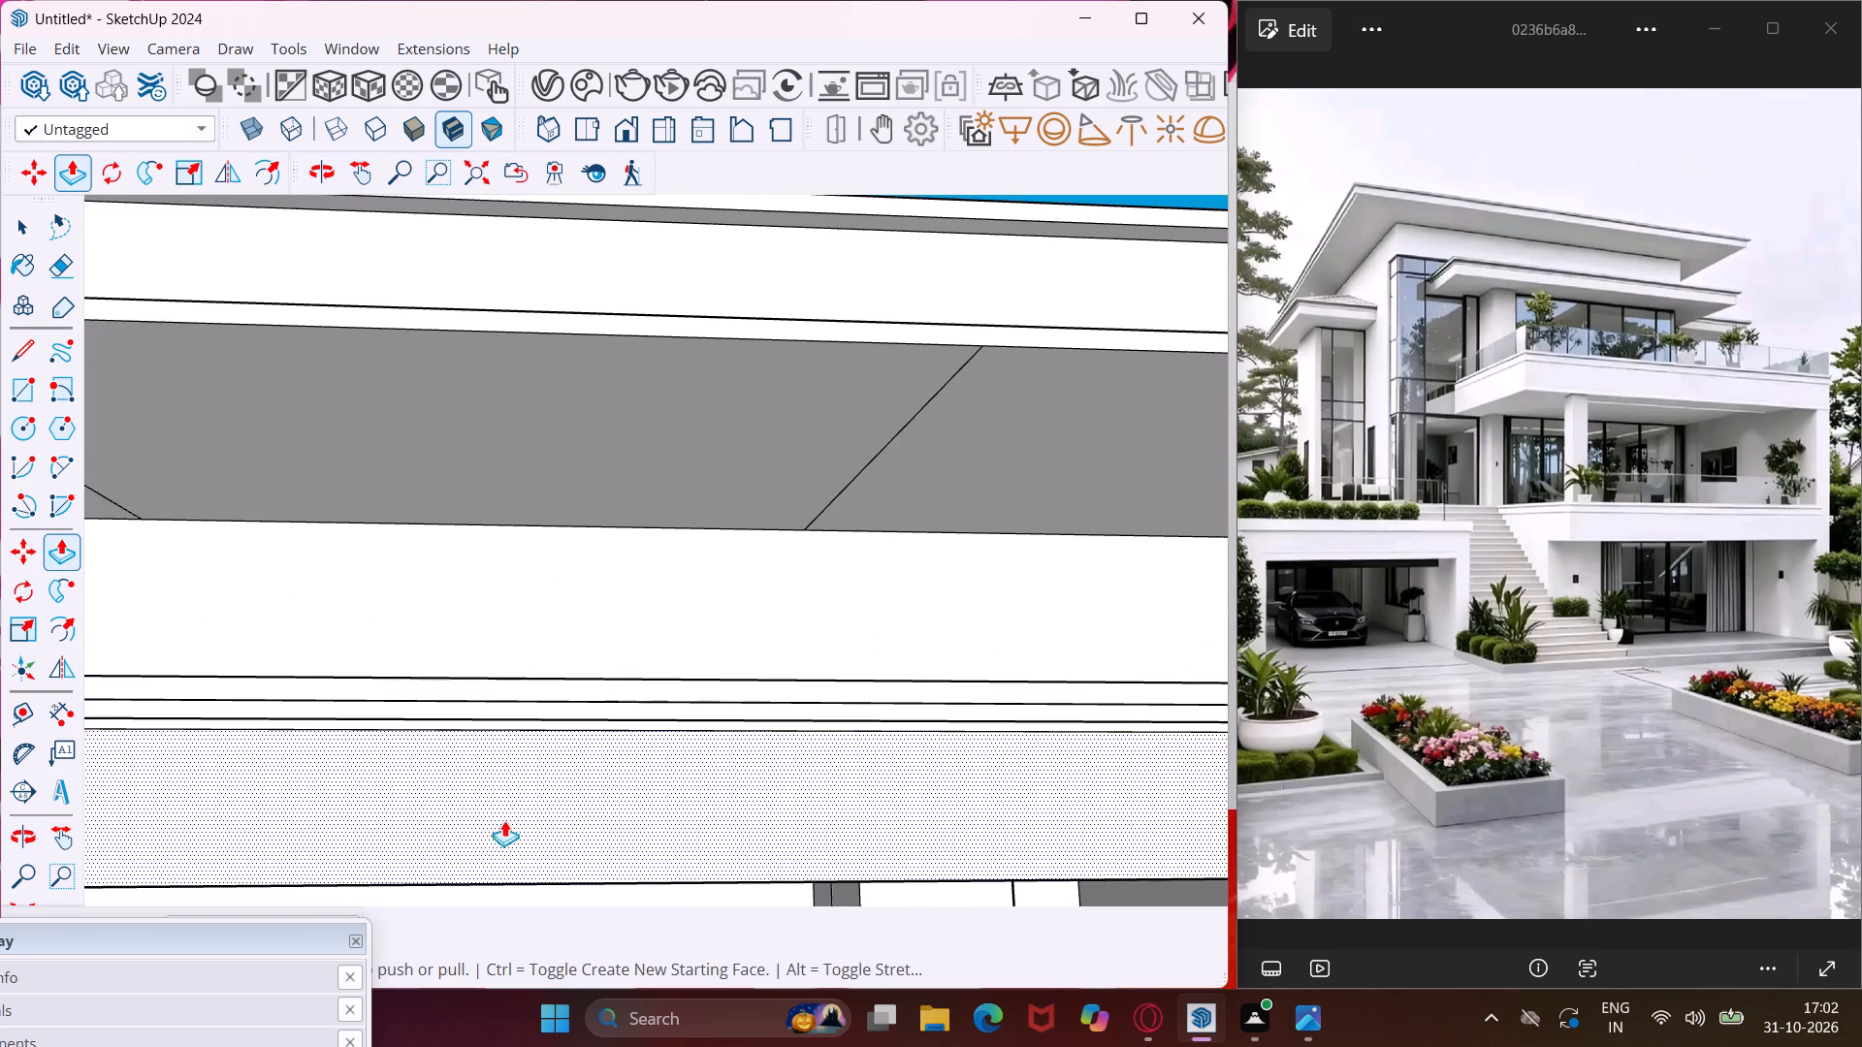
scroll(495, 808, down, 12)
scroll(937, 793, up, 9)
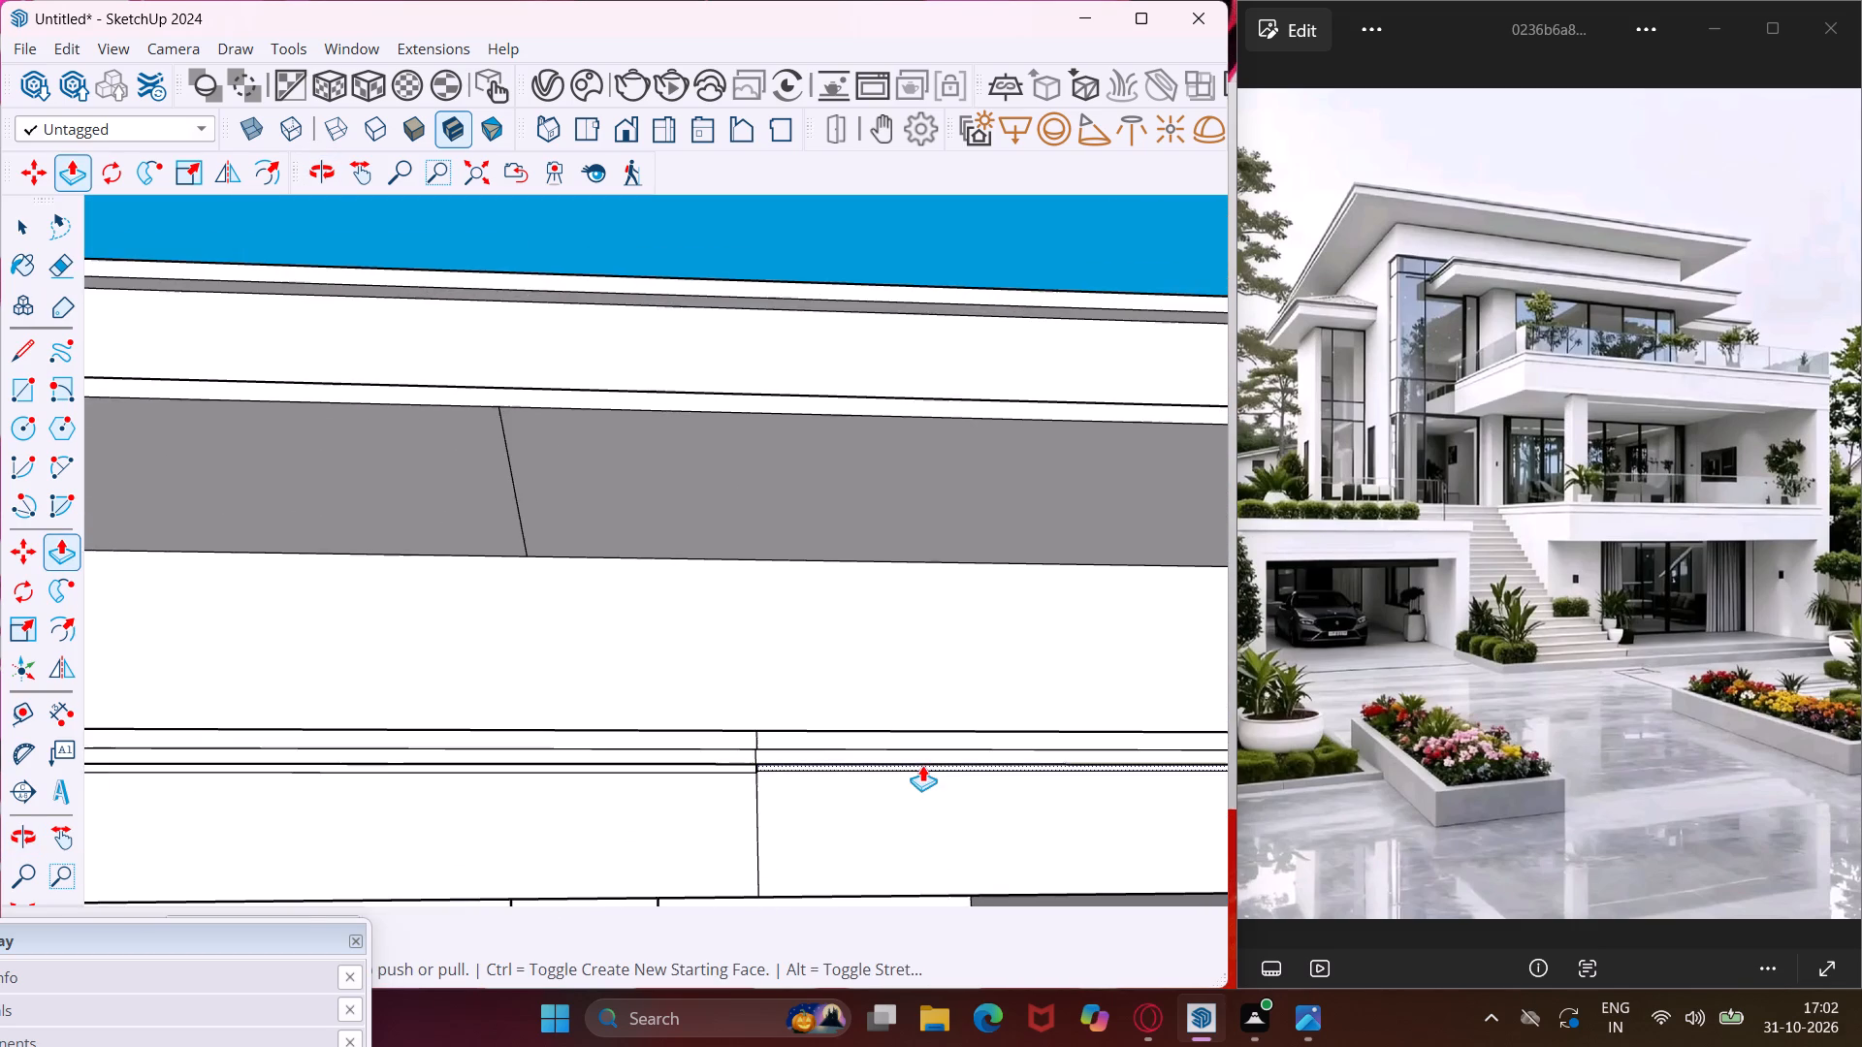
middle_drag(922, 765, 811, 682)
scroll(791, 771, up, 11)
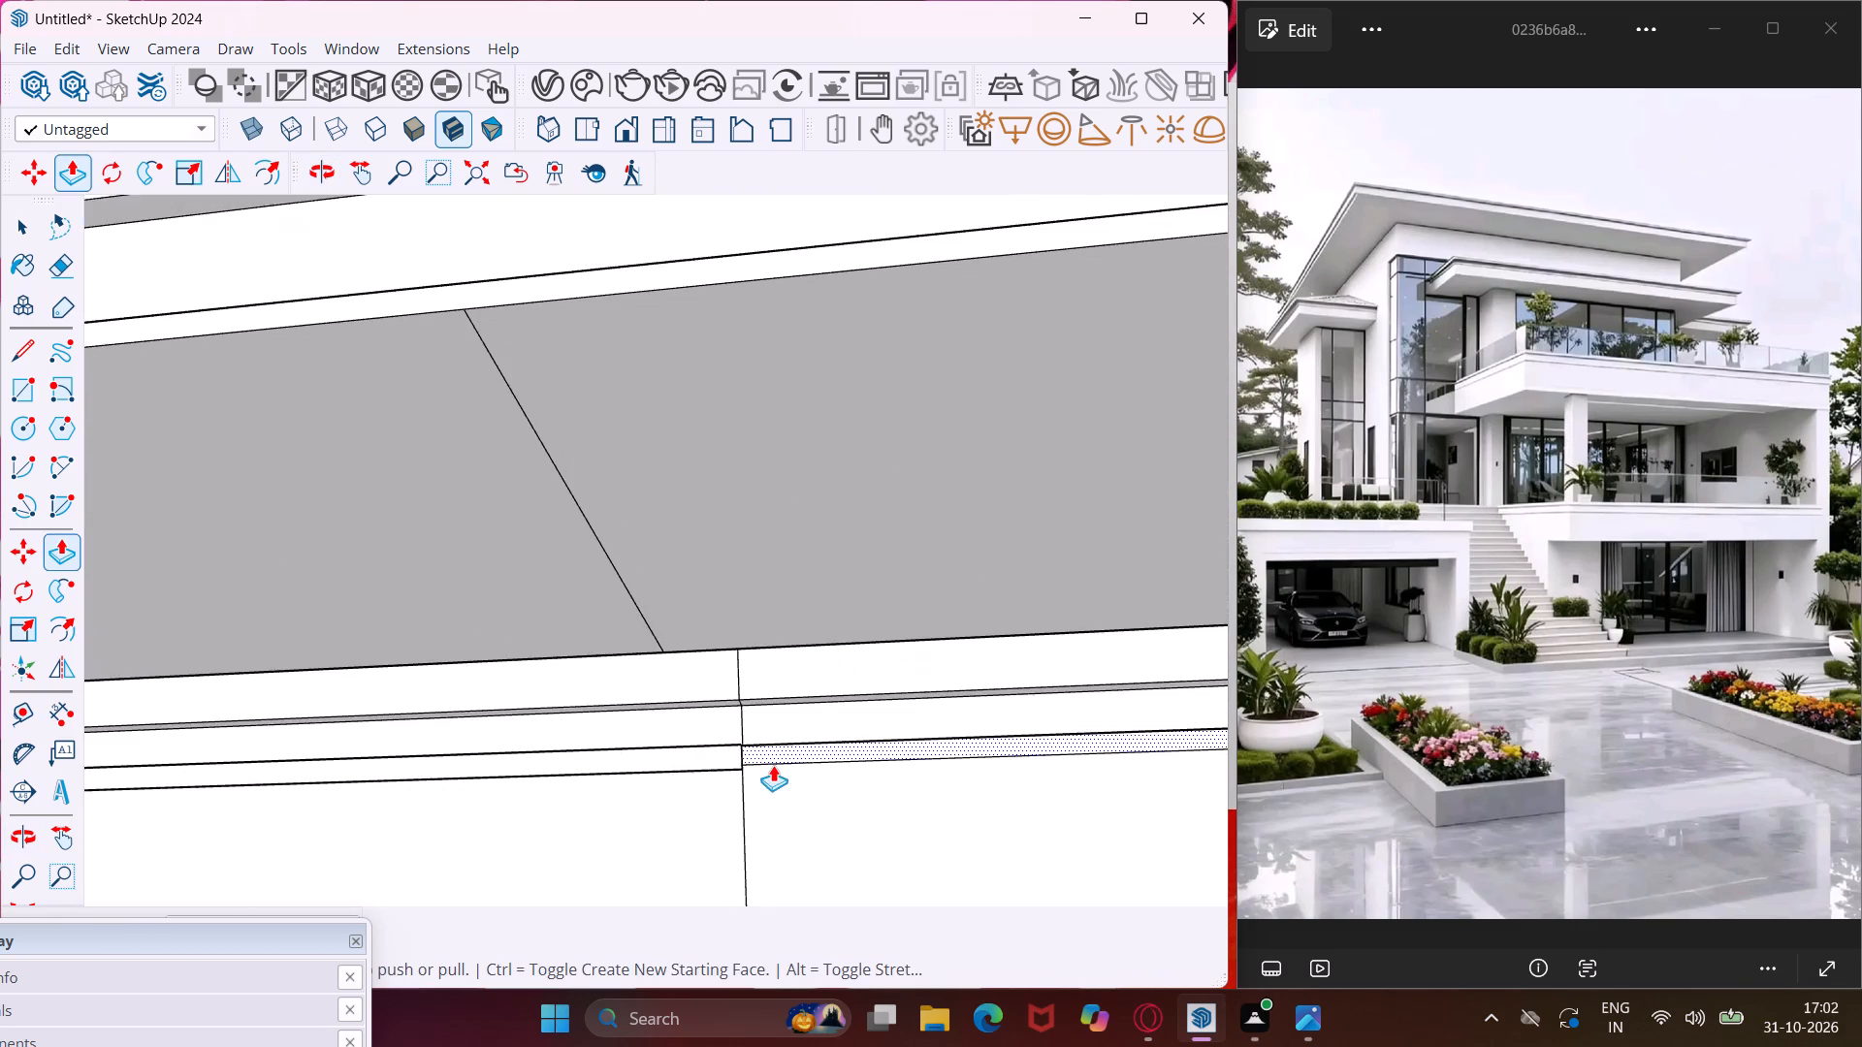
scroll(773, 765, up, 13)
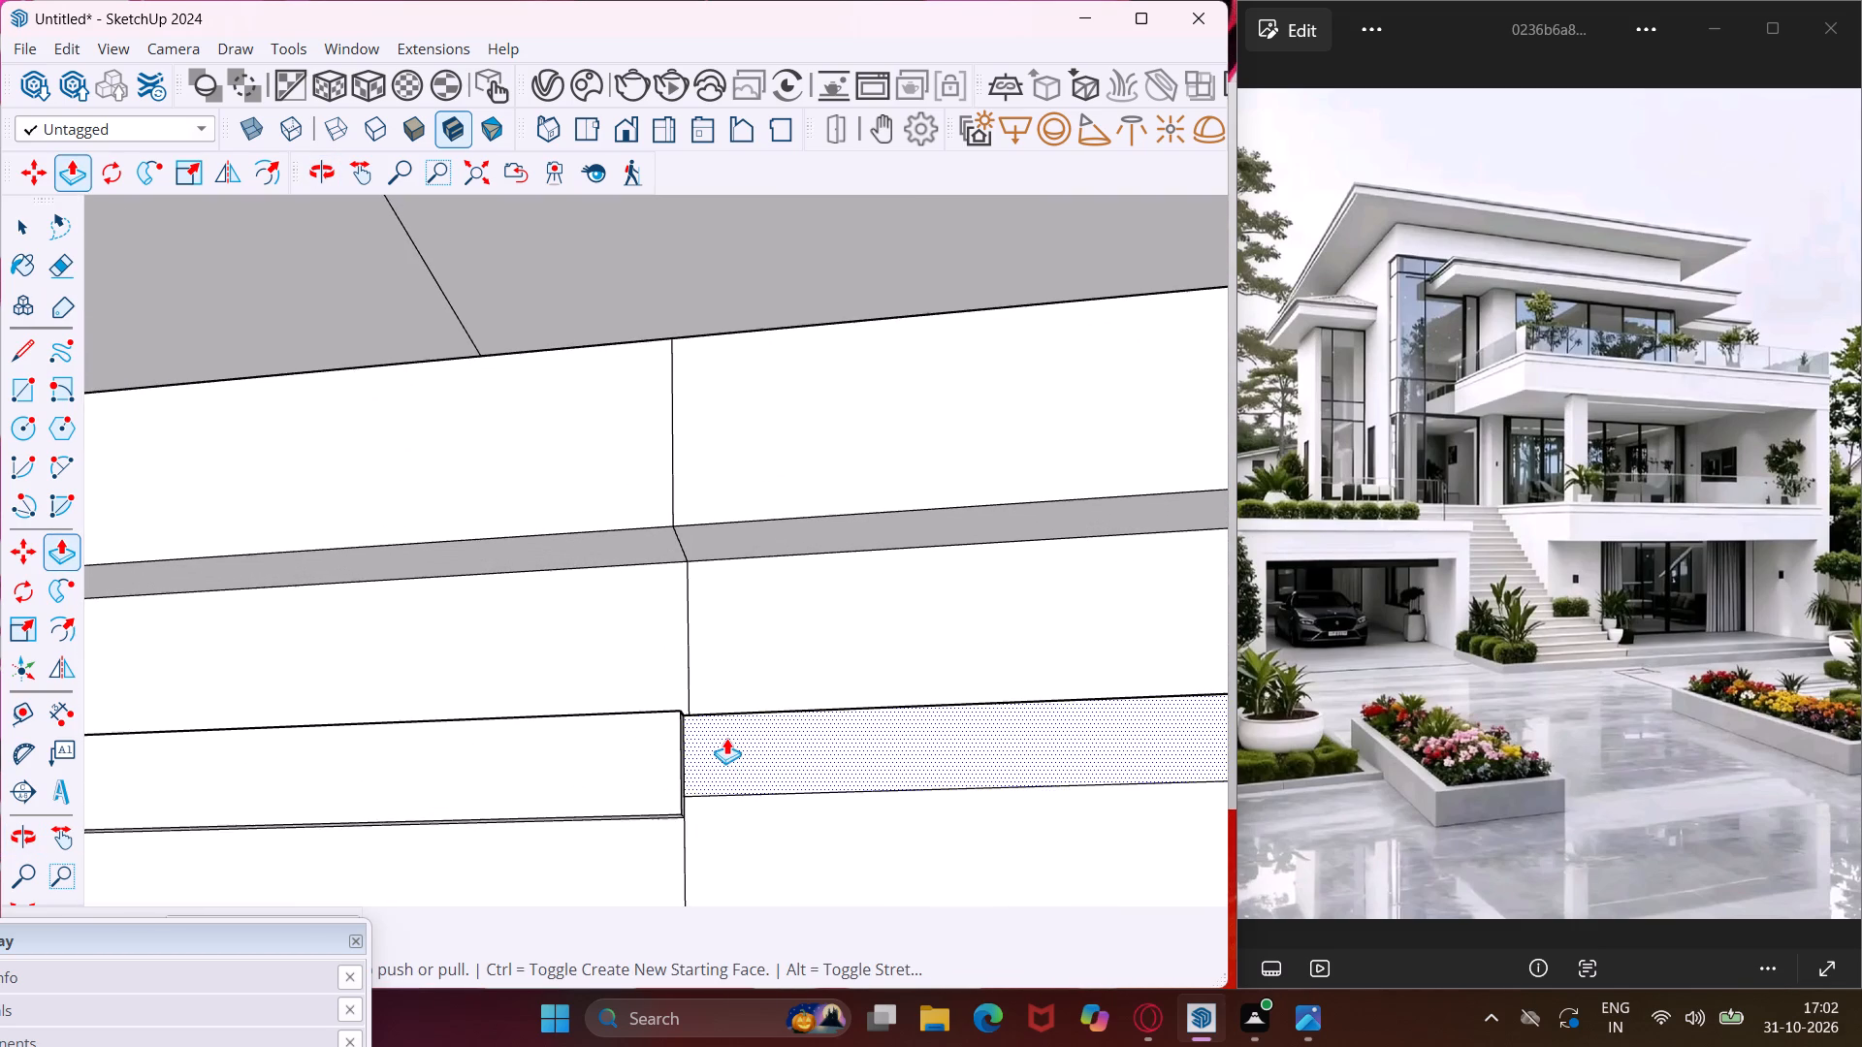
scroll(726, 738, up, 7)
middle_click(726, 738)
click(726, 738)
click(613, 734)
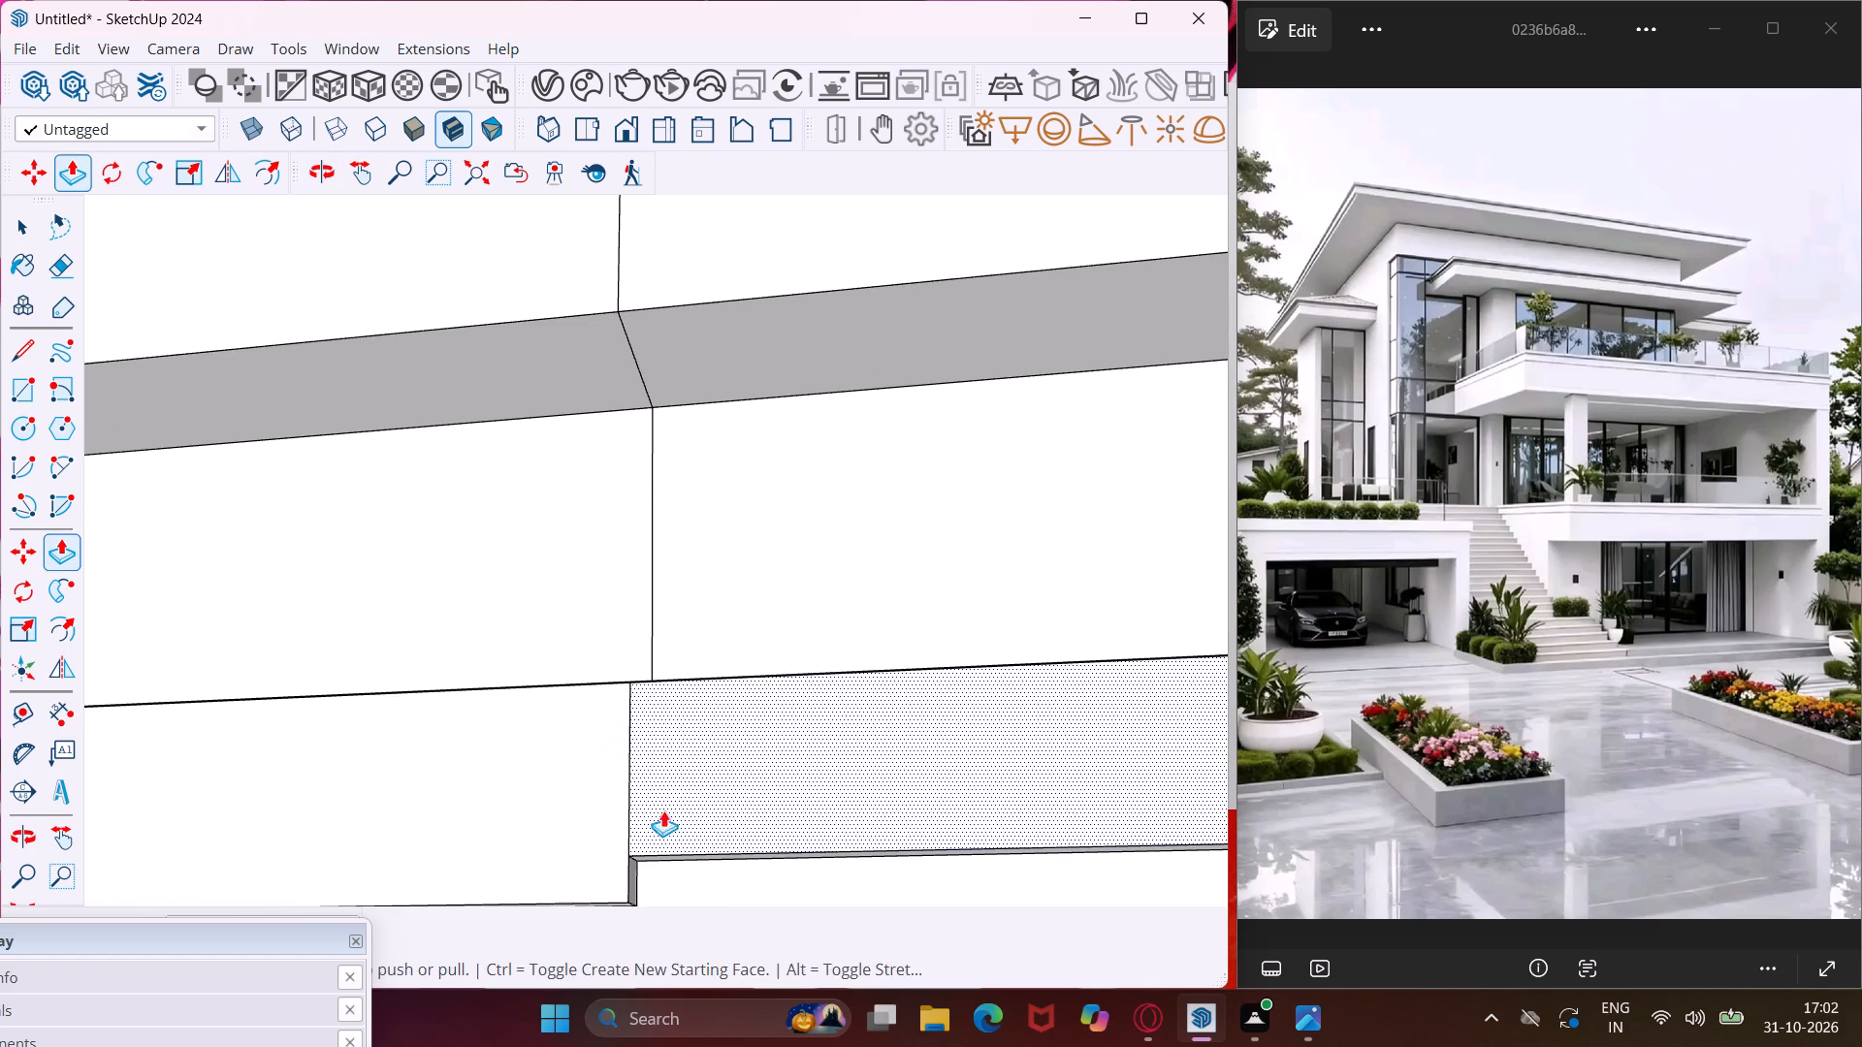
Pull the underside of the newly projecting front strip on the lower roof slab down, level with the adjoining strip's bottom.
middle_drag(677, 827, 693, 630)
click(649, 820)
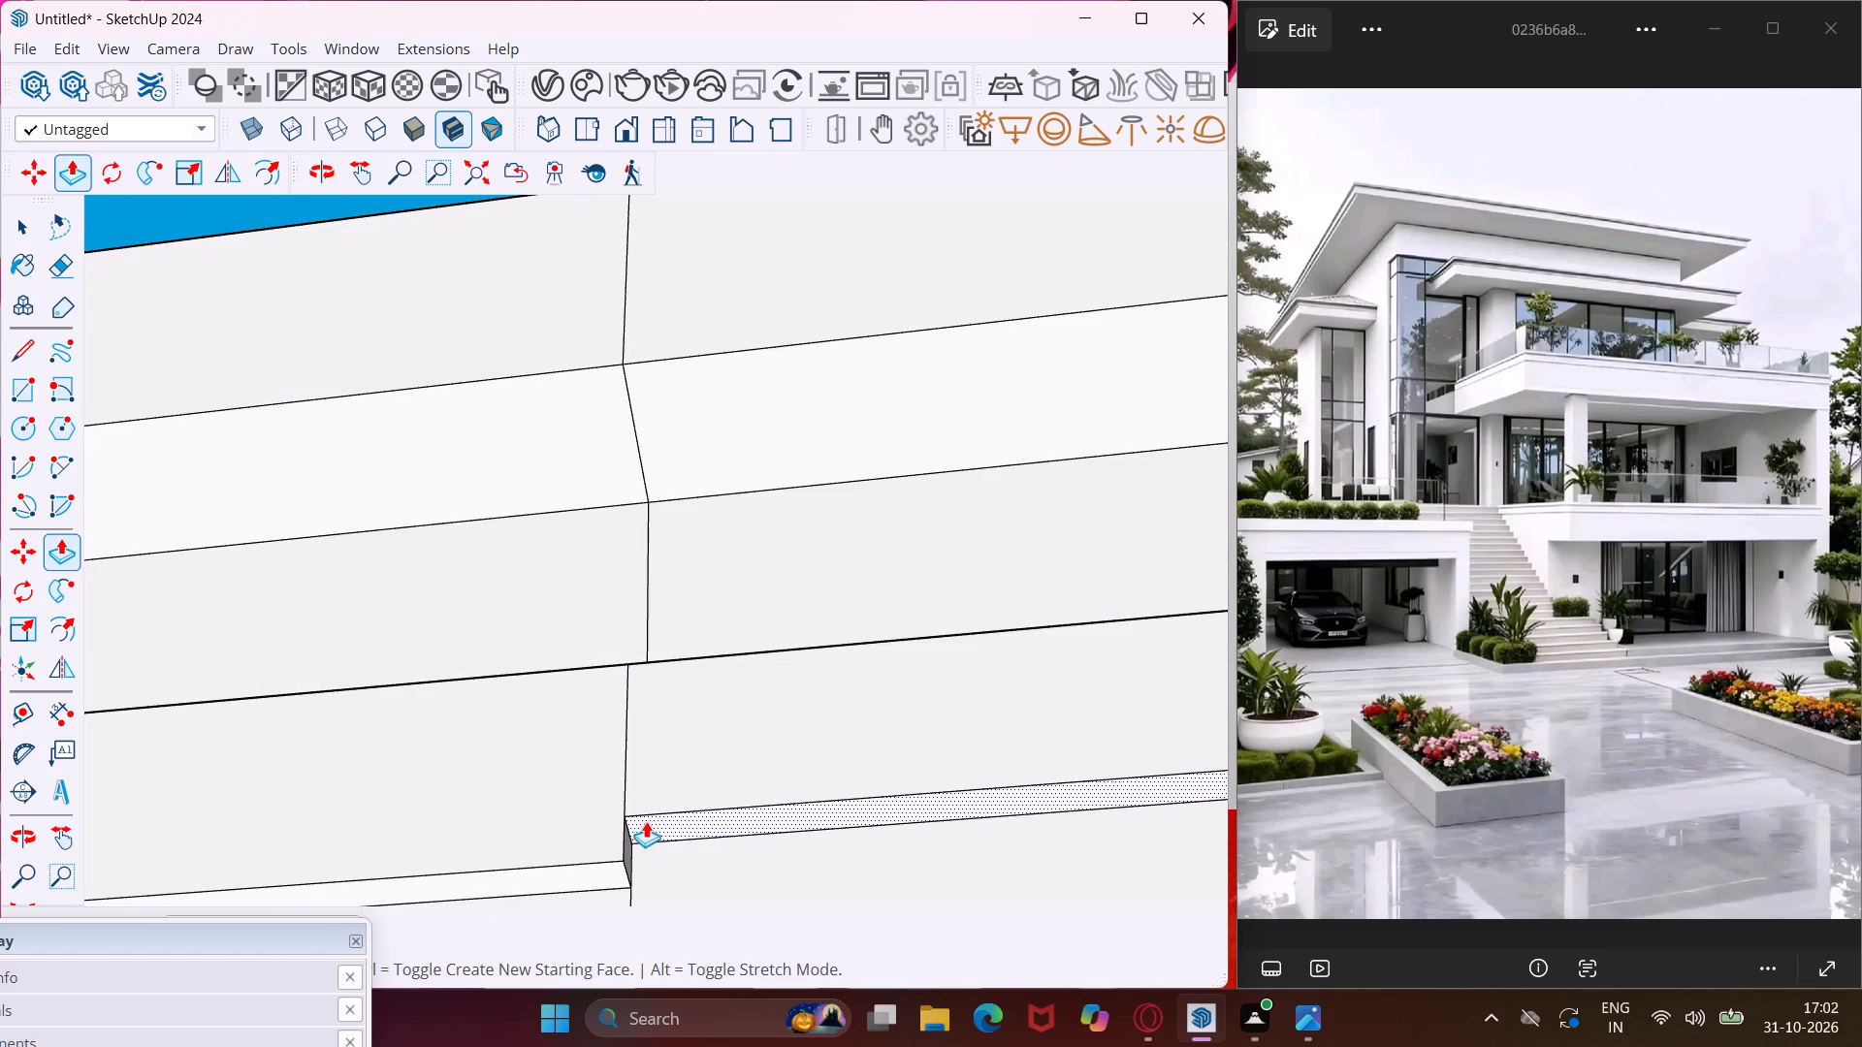
click(600, 867)
Pull the last strip section at the far end of the lower roof slab's front outward, flush with the adjoining projecting strip.
scroll(389, 777, down, 17)
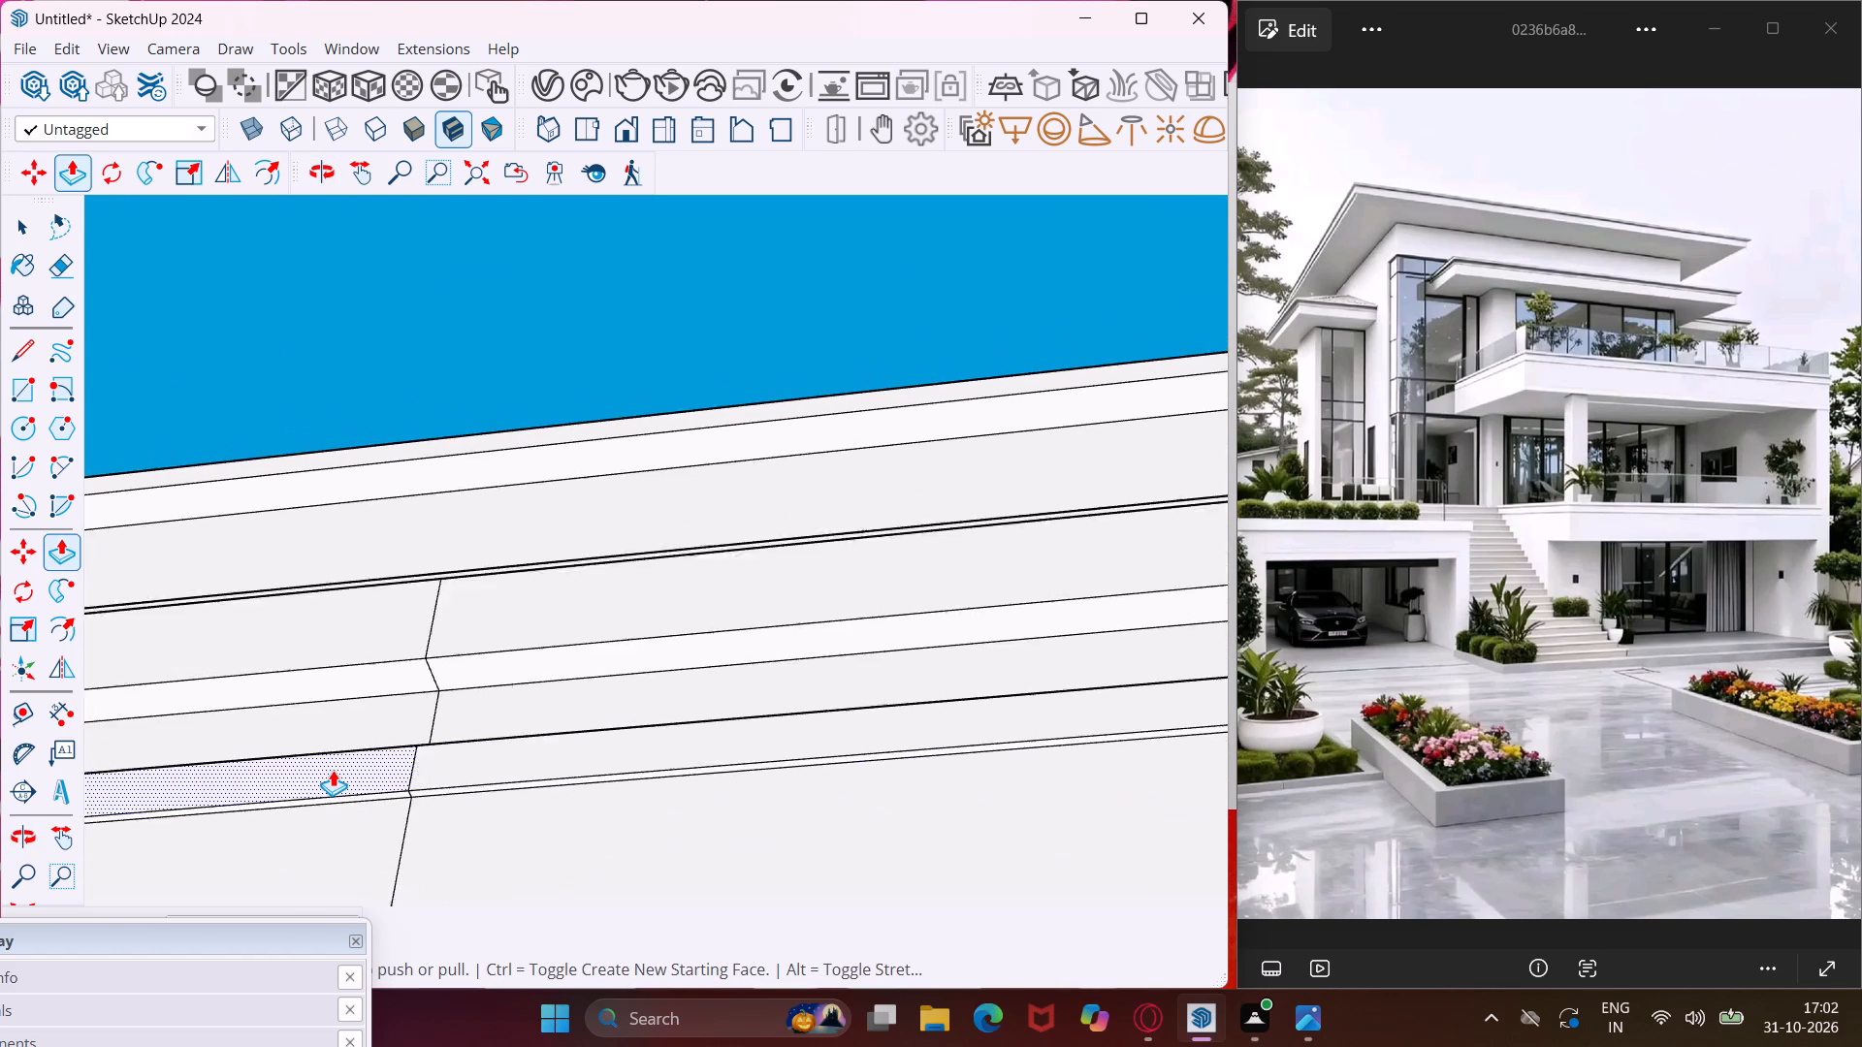
scroll(333, 770, down, 20)
scroll(333, 770, down, 14)
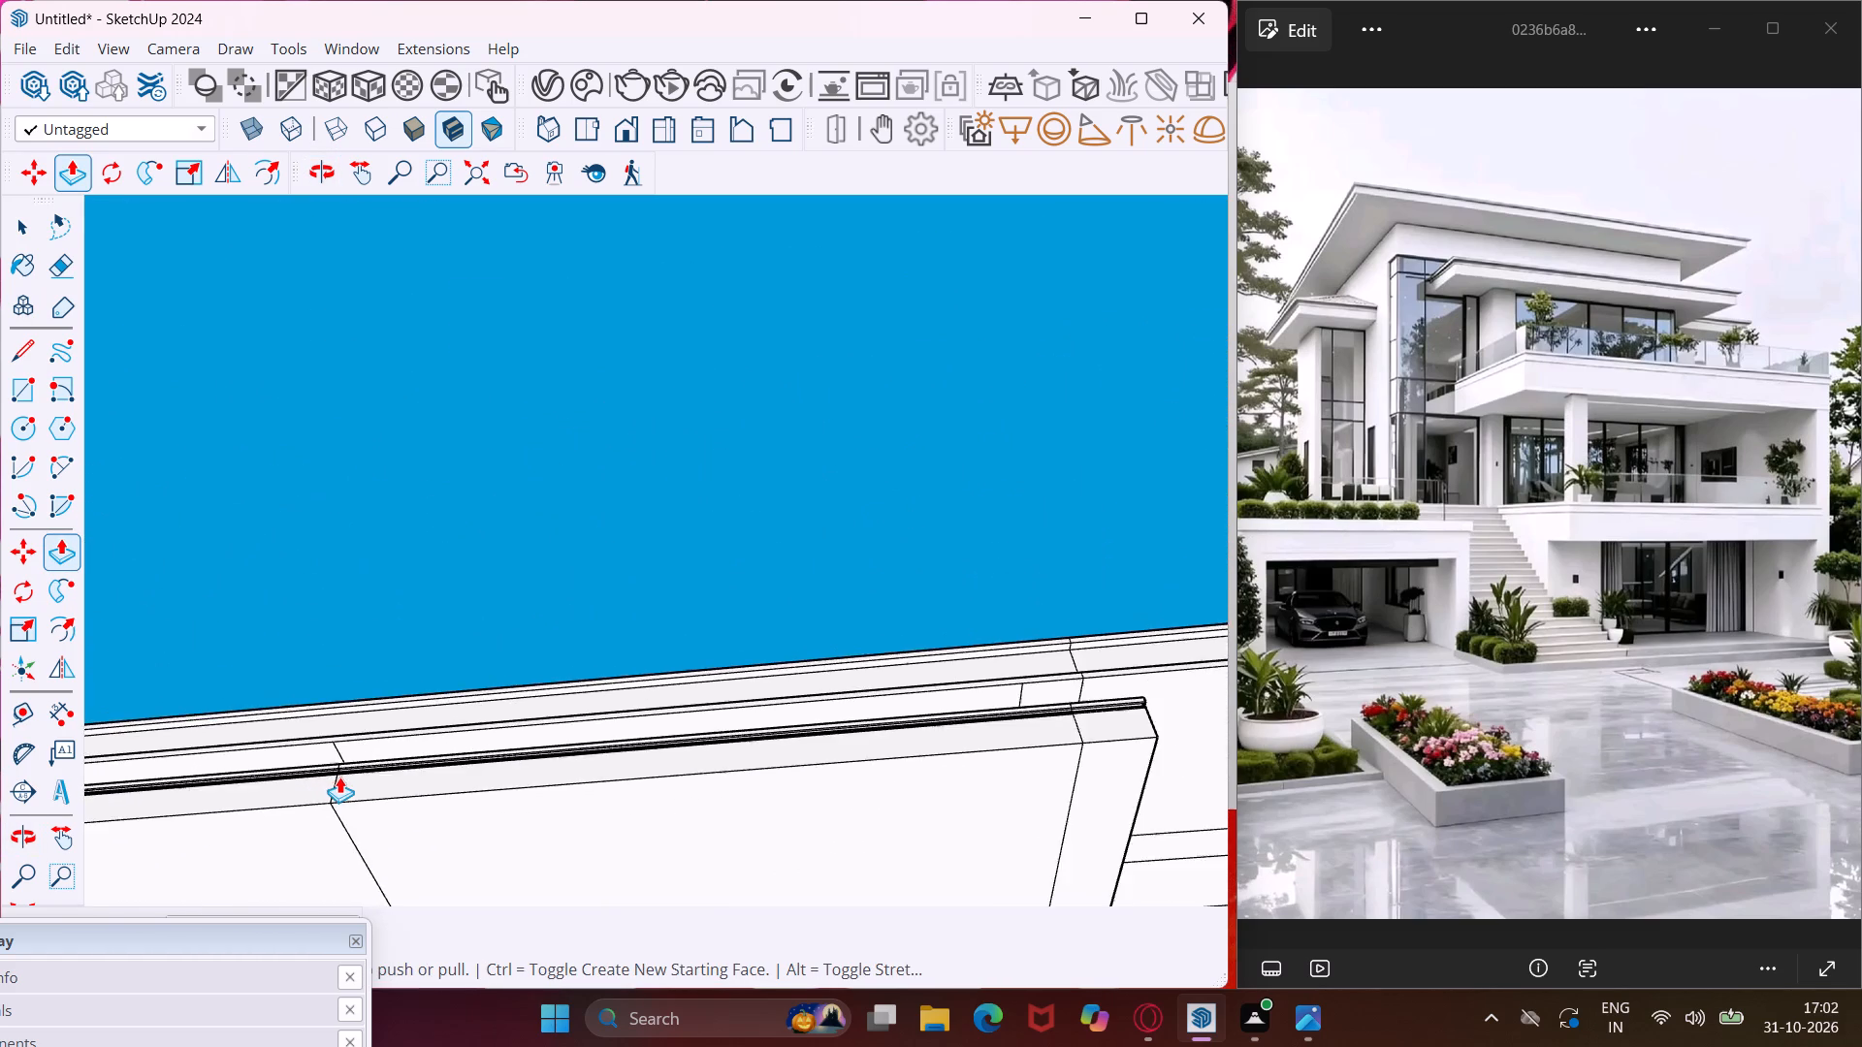
scroll(339, 777, down, 6)
scroll(823, 723, up, 10)
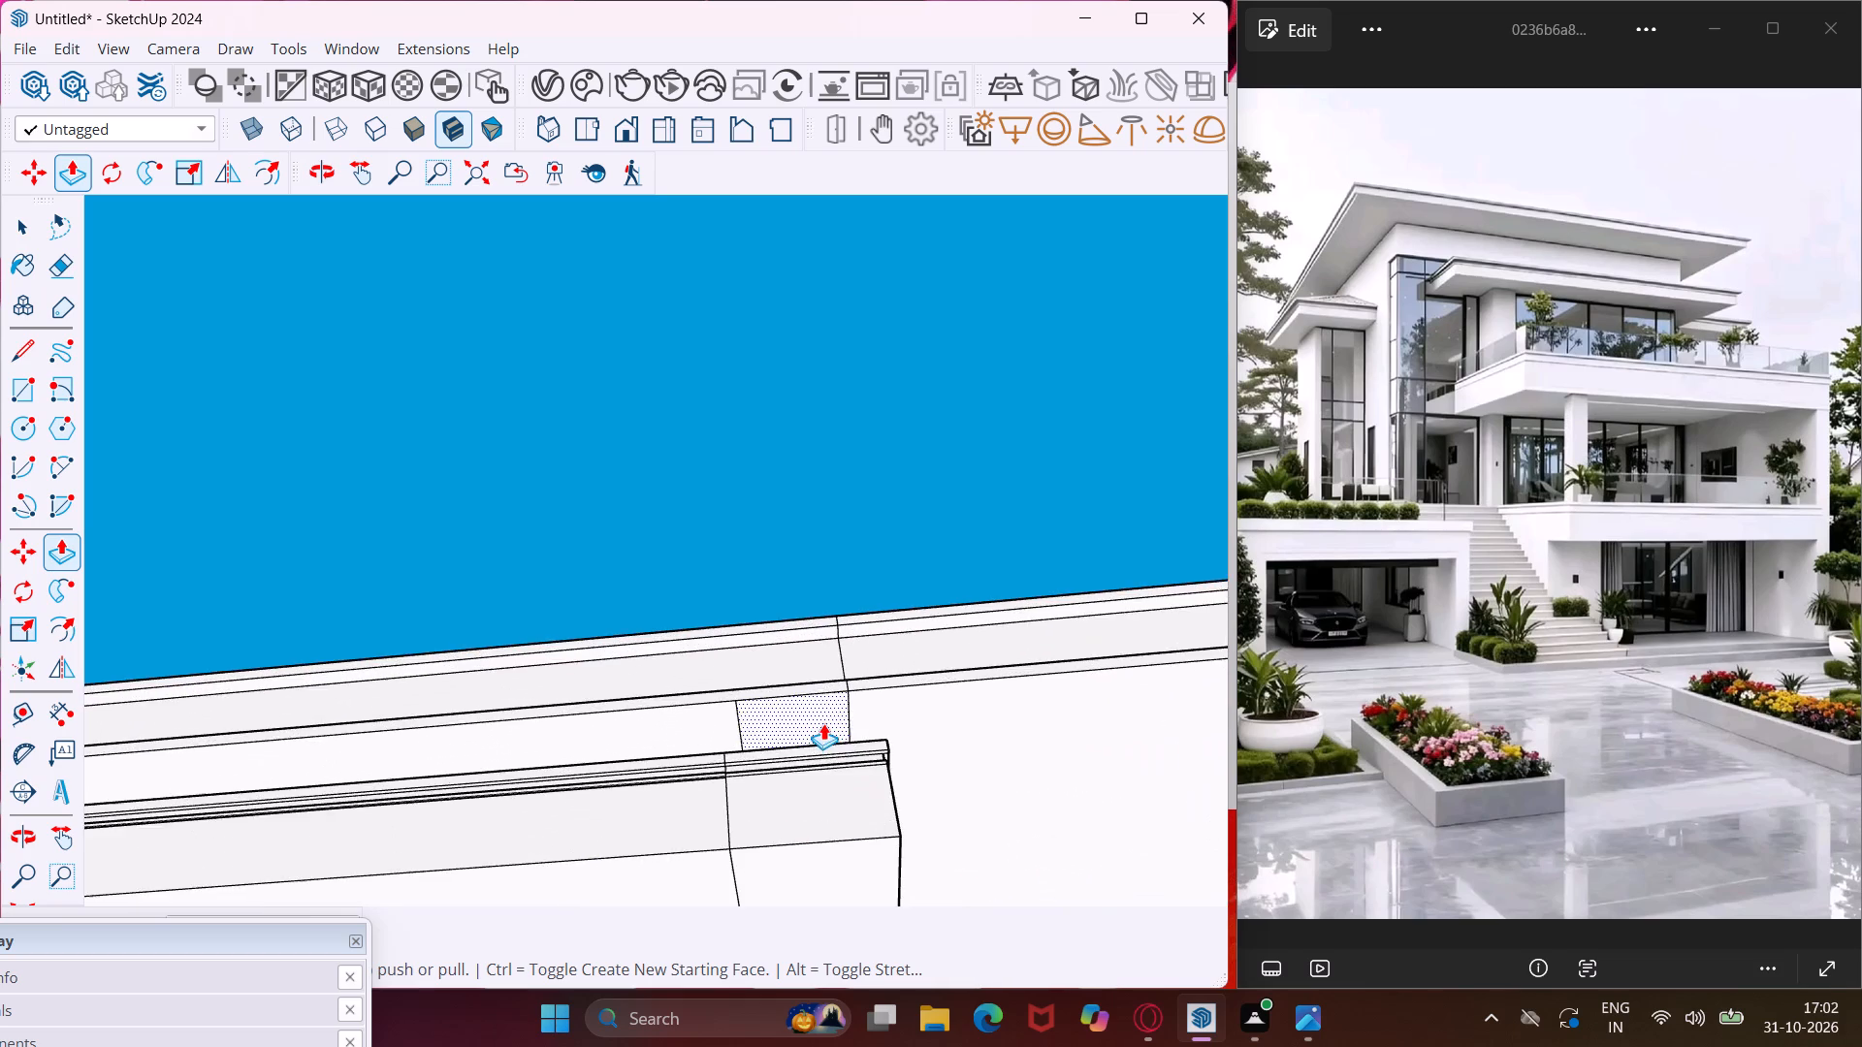
middle_drag(823, 723, 845, 834)
scroll(508, 829, up, 4)
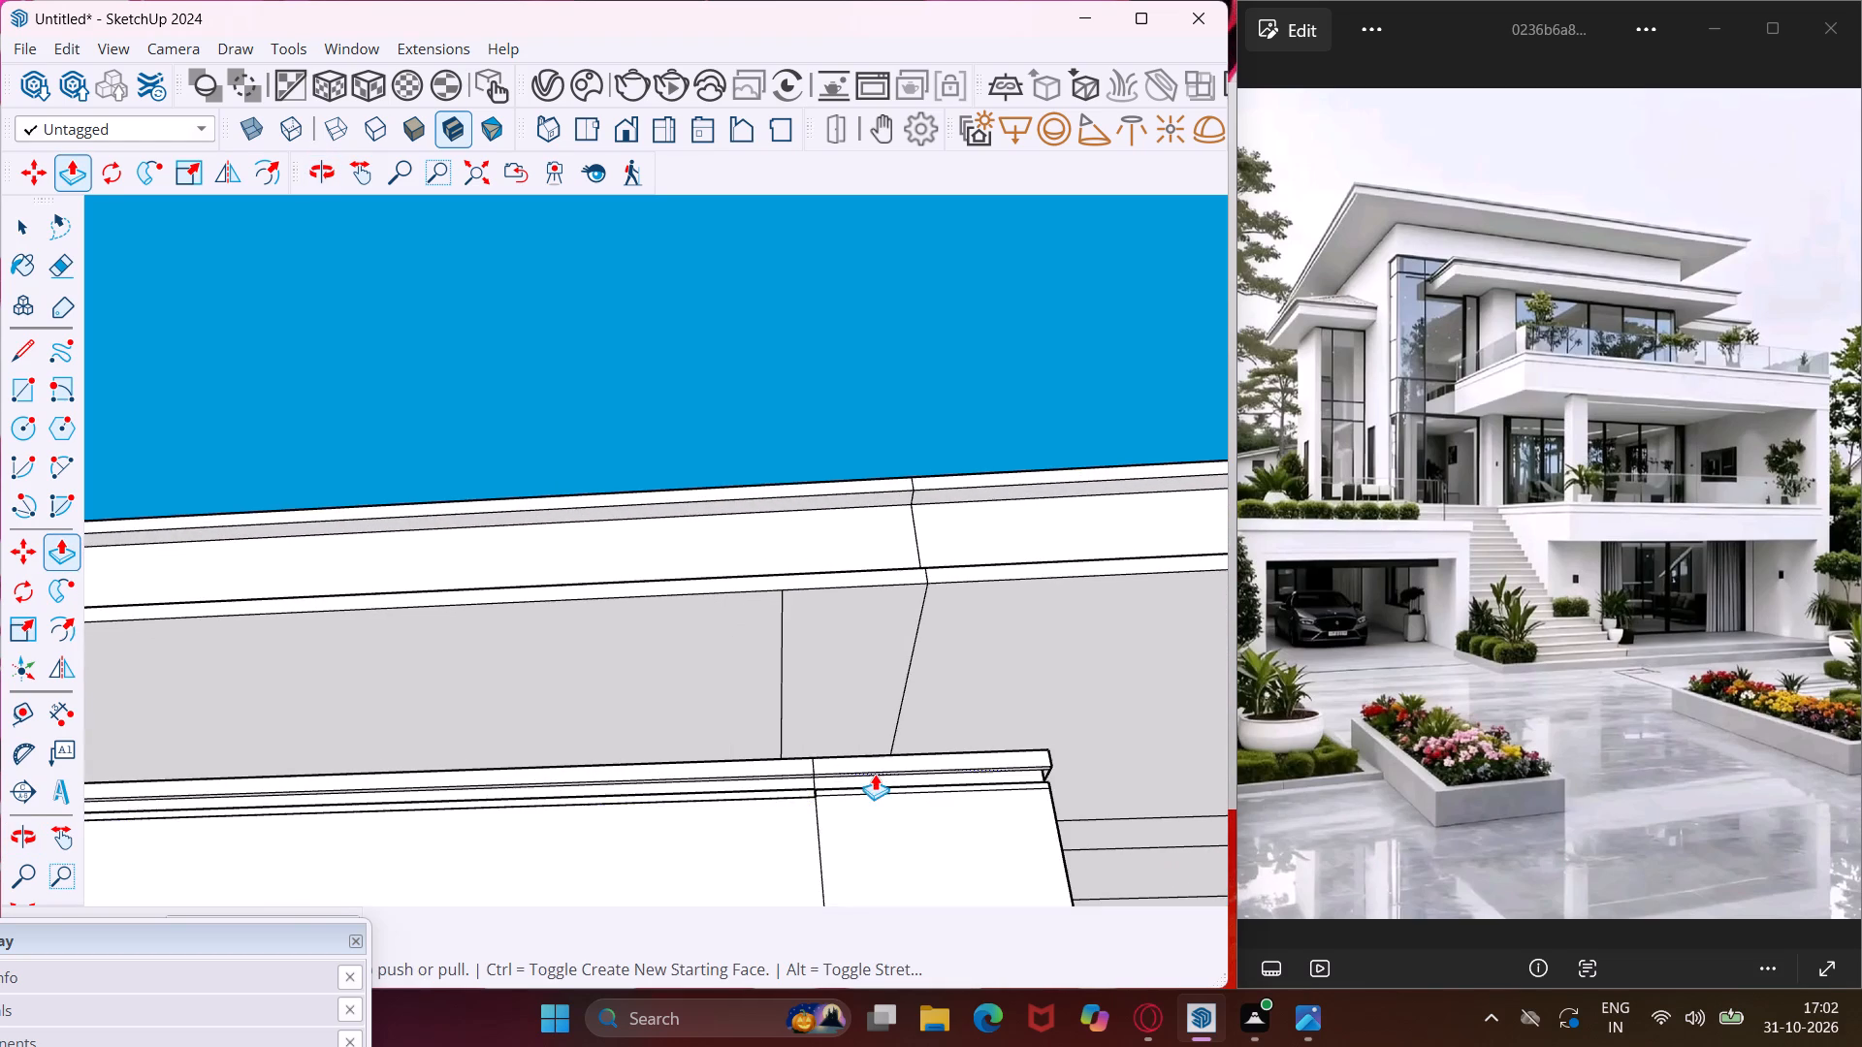
scroll(877, 774, up, 18)
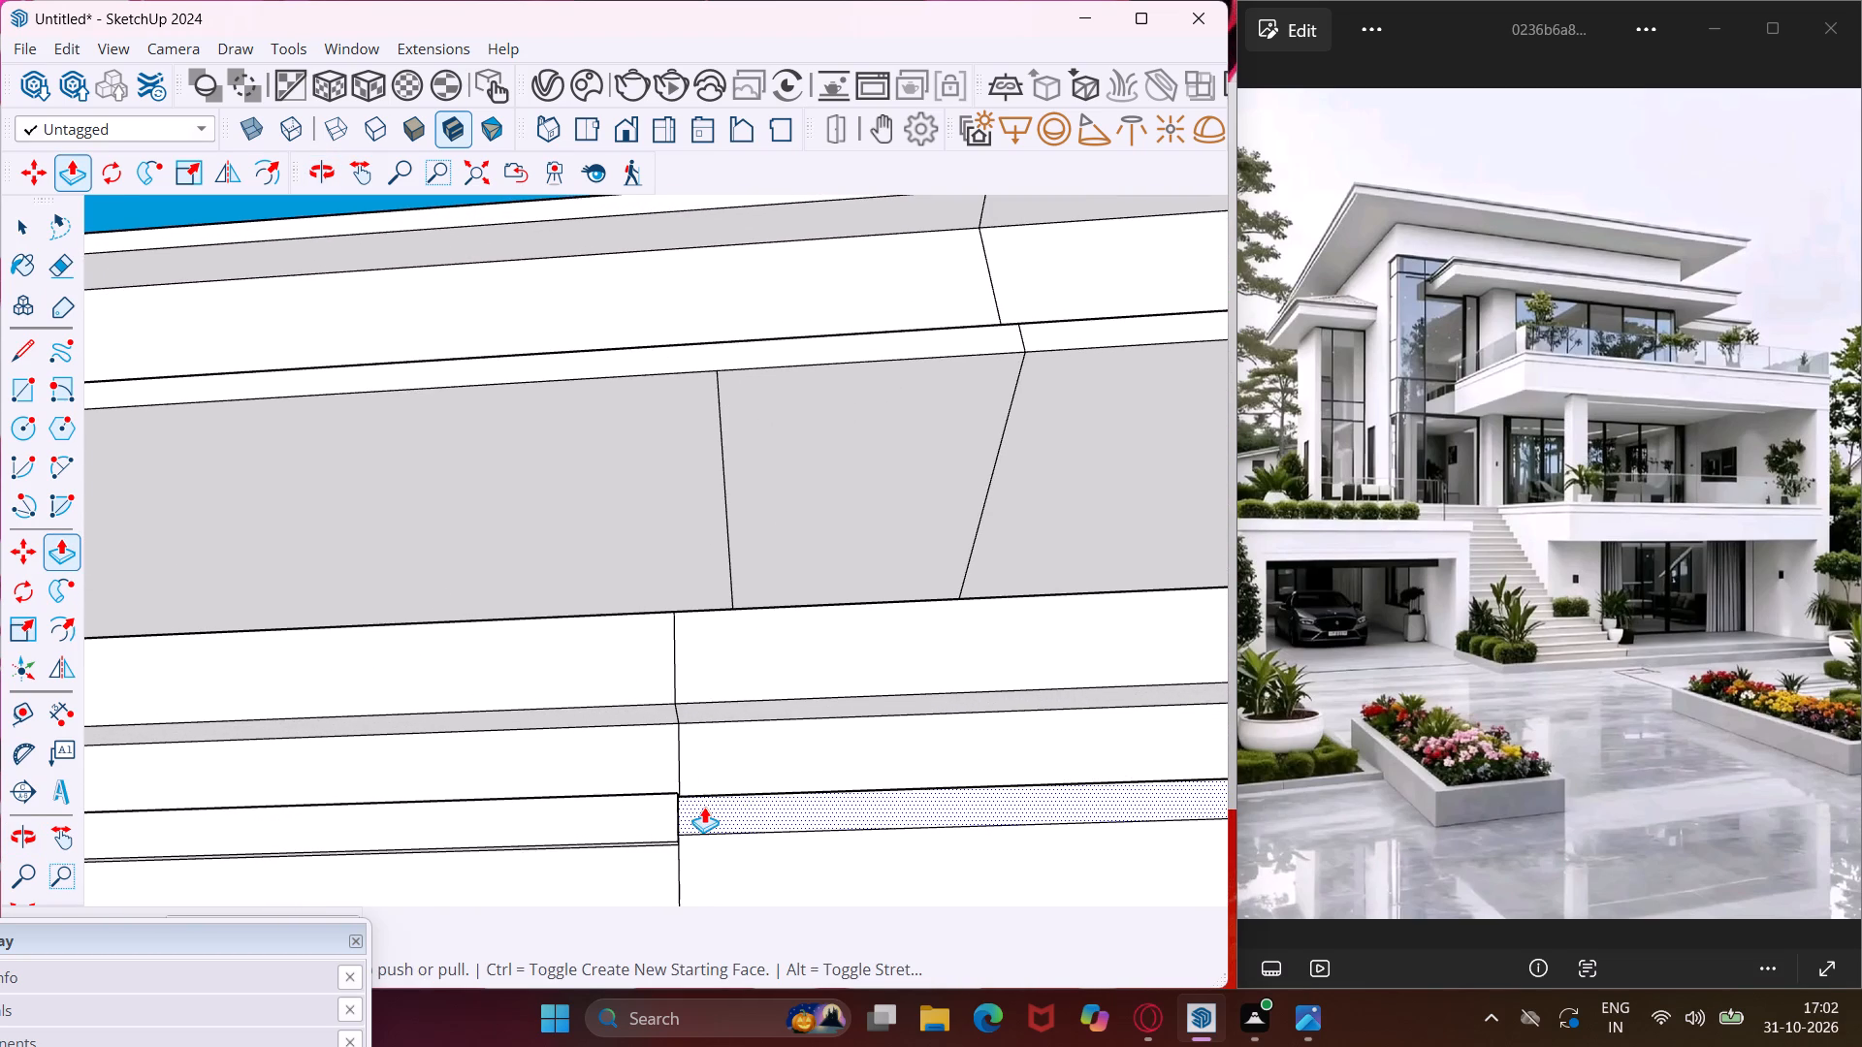
click(704, 807)
click(638, 812)
Pull the underside of that end strip section down, level with the adjoining strip's bottom edge.
middle_drag(705, 848, 708, 760)
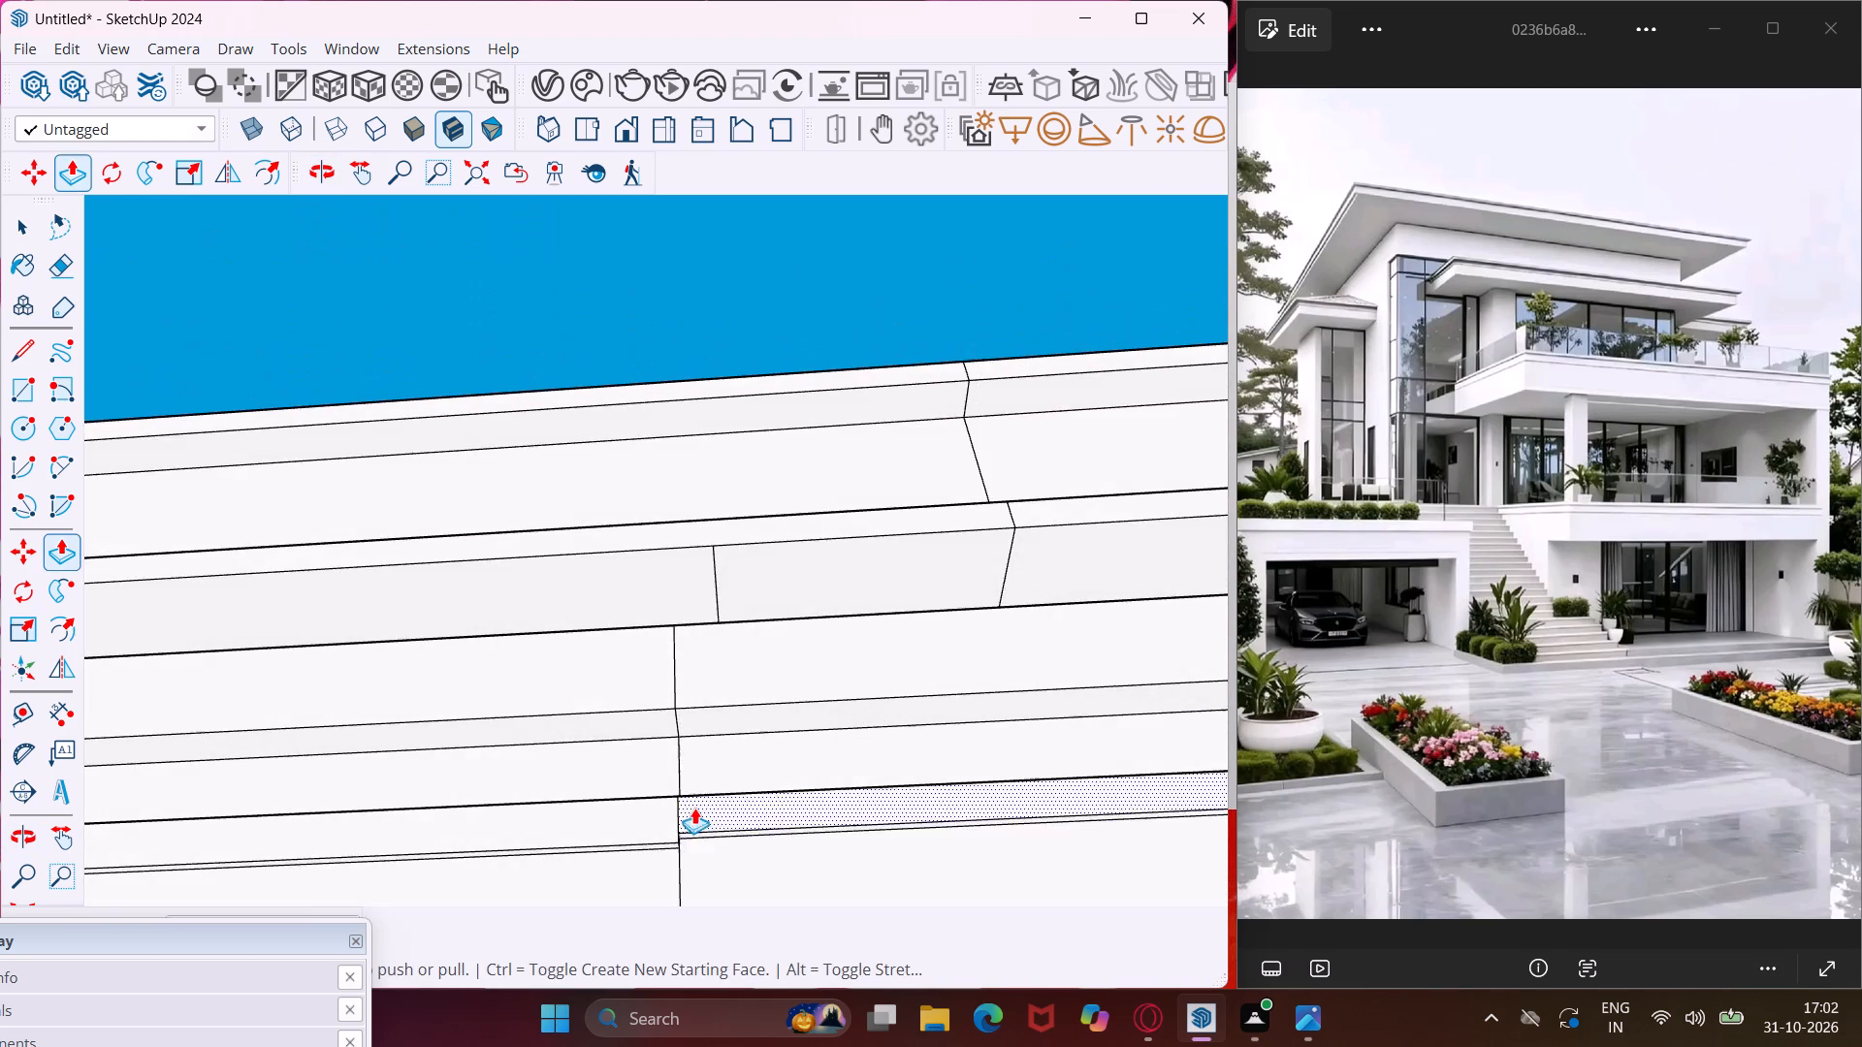
scroll(690, 818, up, 9)
click(677, 851)
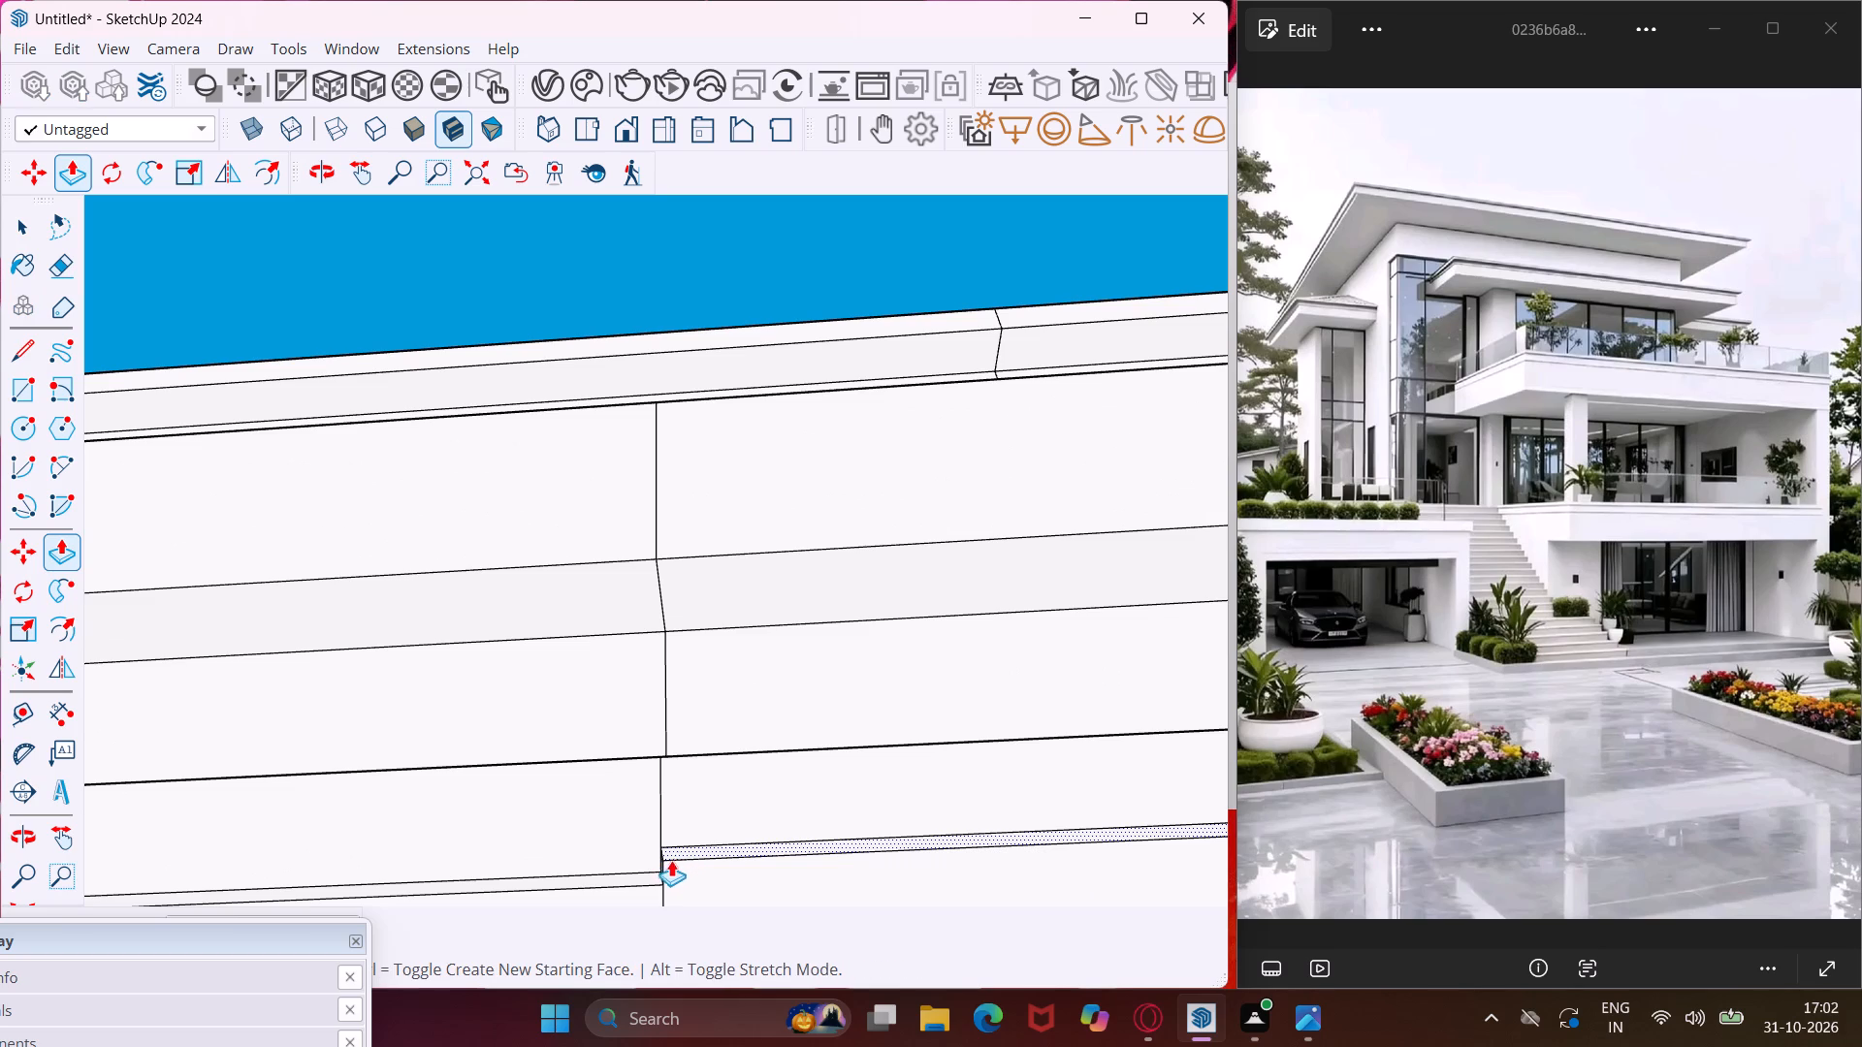
click(665, 869)
Pull the end section of the lower roof slab's projecting front strip slightly further out, and bring the adjoining section flush with it.
middle_drag(668, 817, 925, 1046)
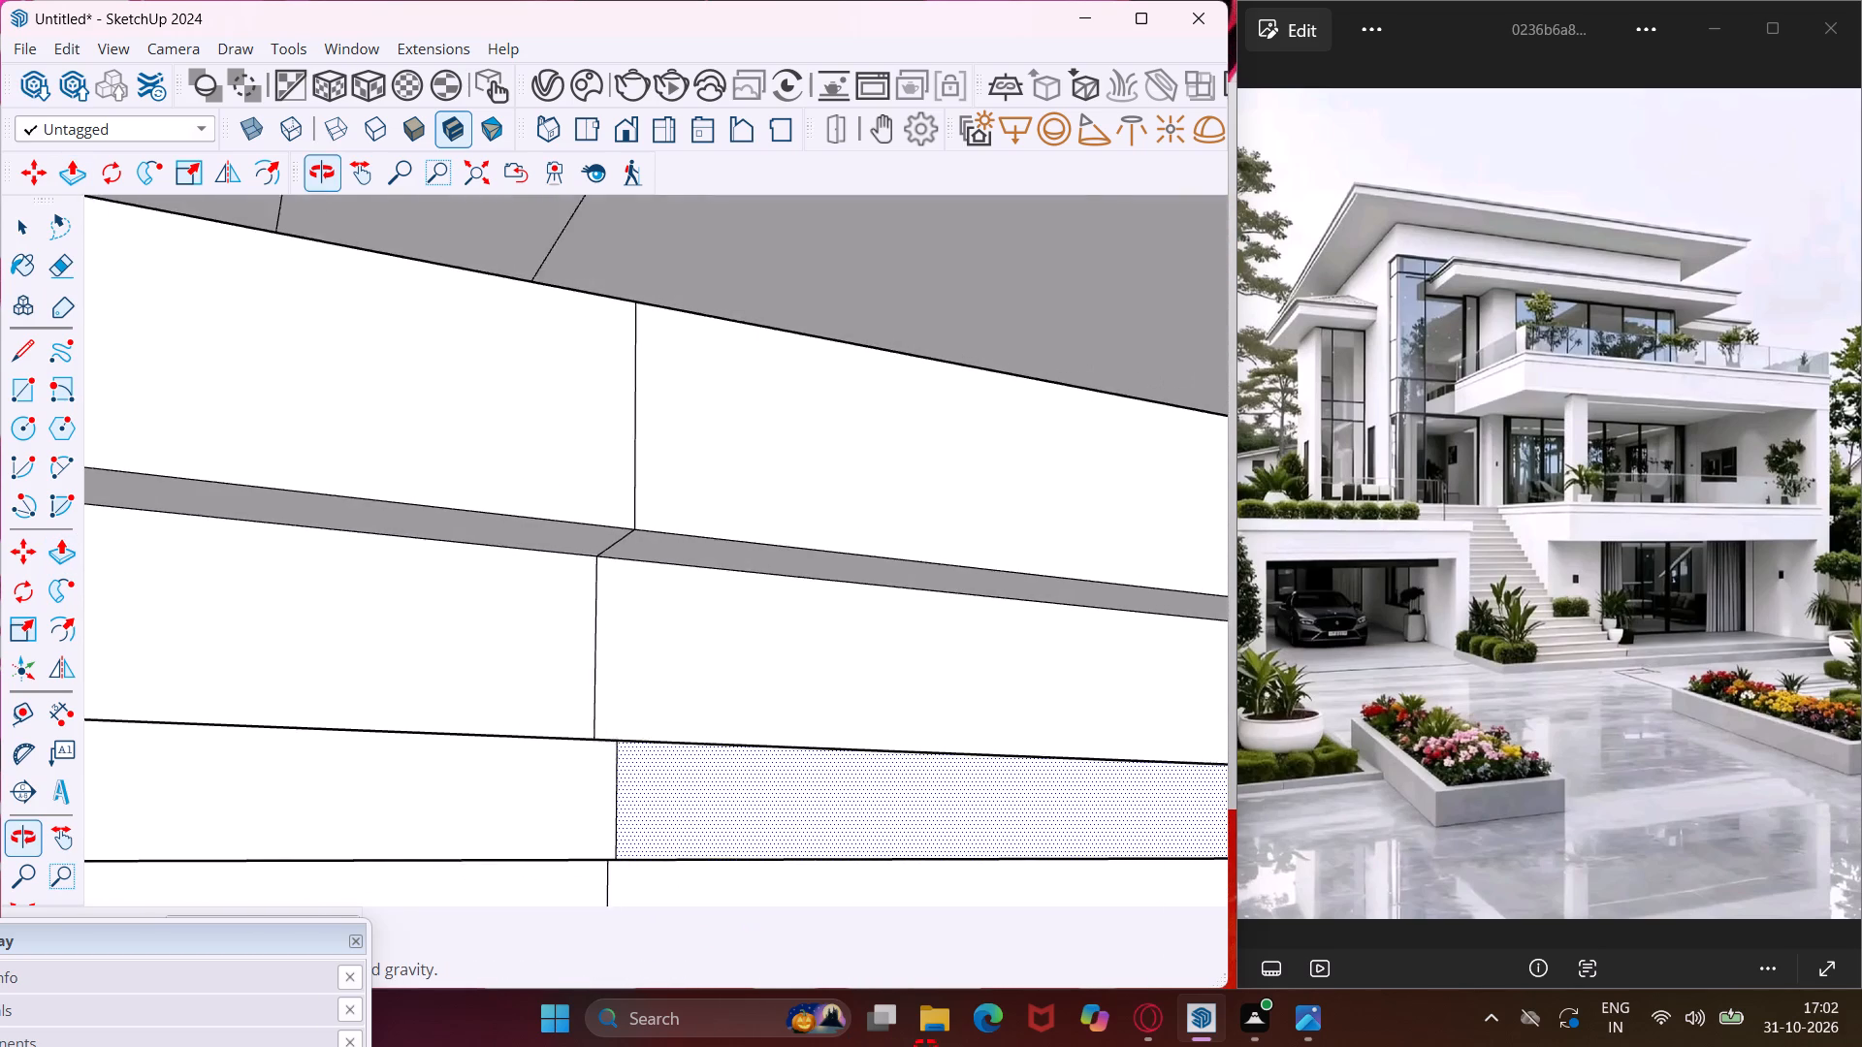
middle_drag(925, 1046, 967, 1046)
middle_drag(632, 569, 682, 731)
scroll(641, 748, up, 1)
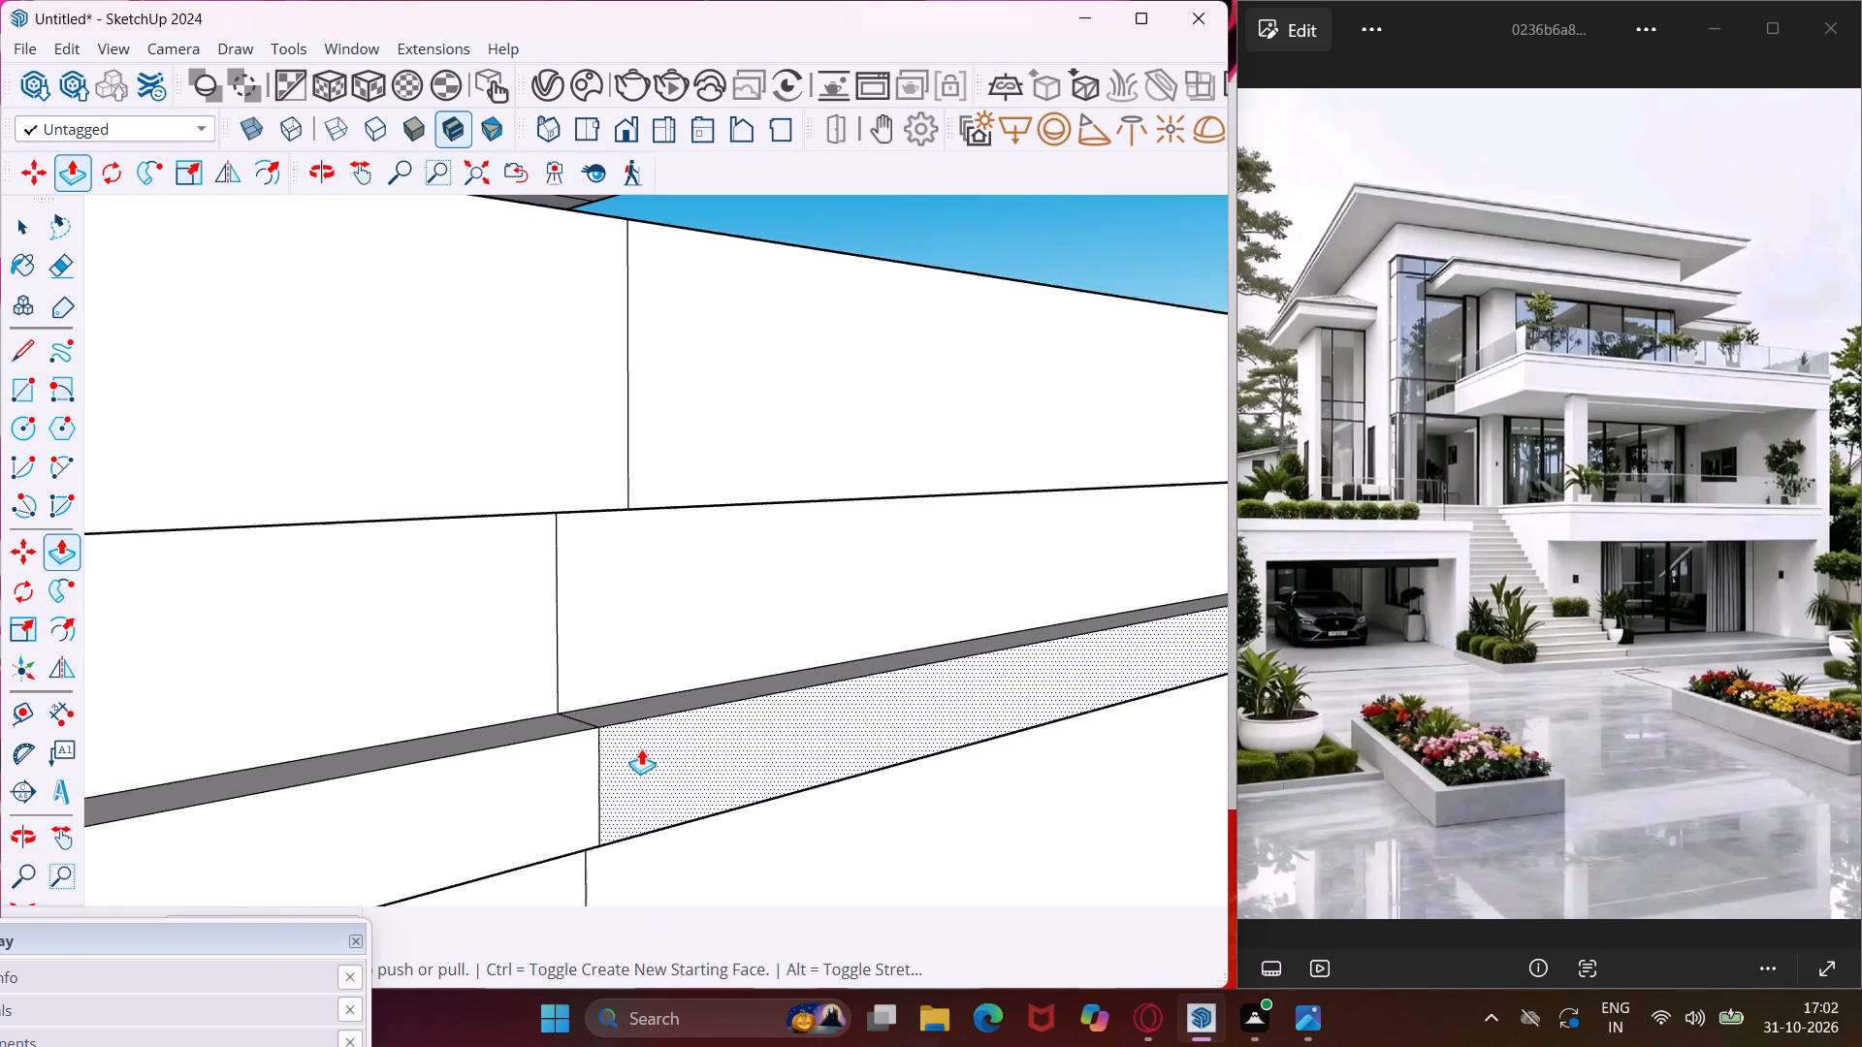
scroll(641, 748, up, 5)
click(645, 762)
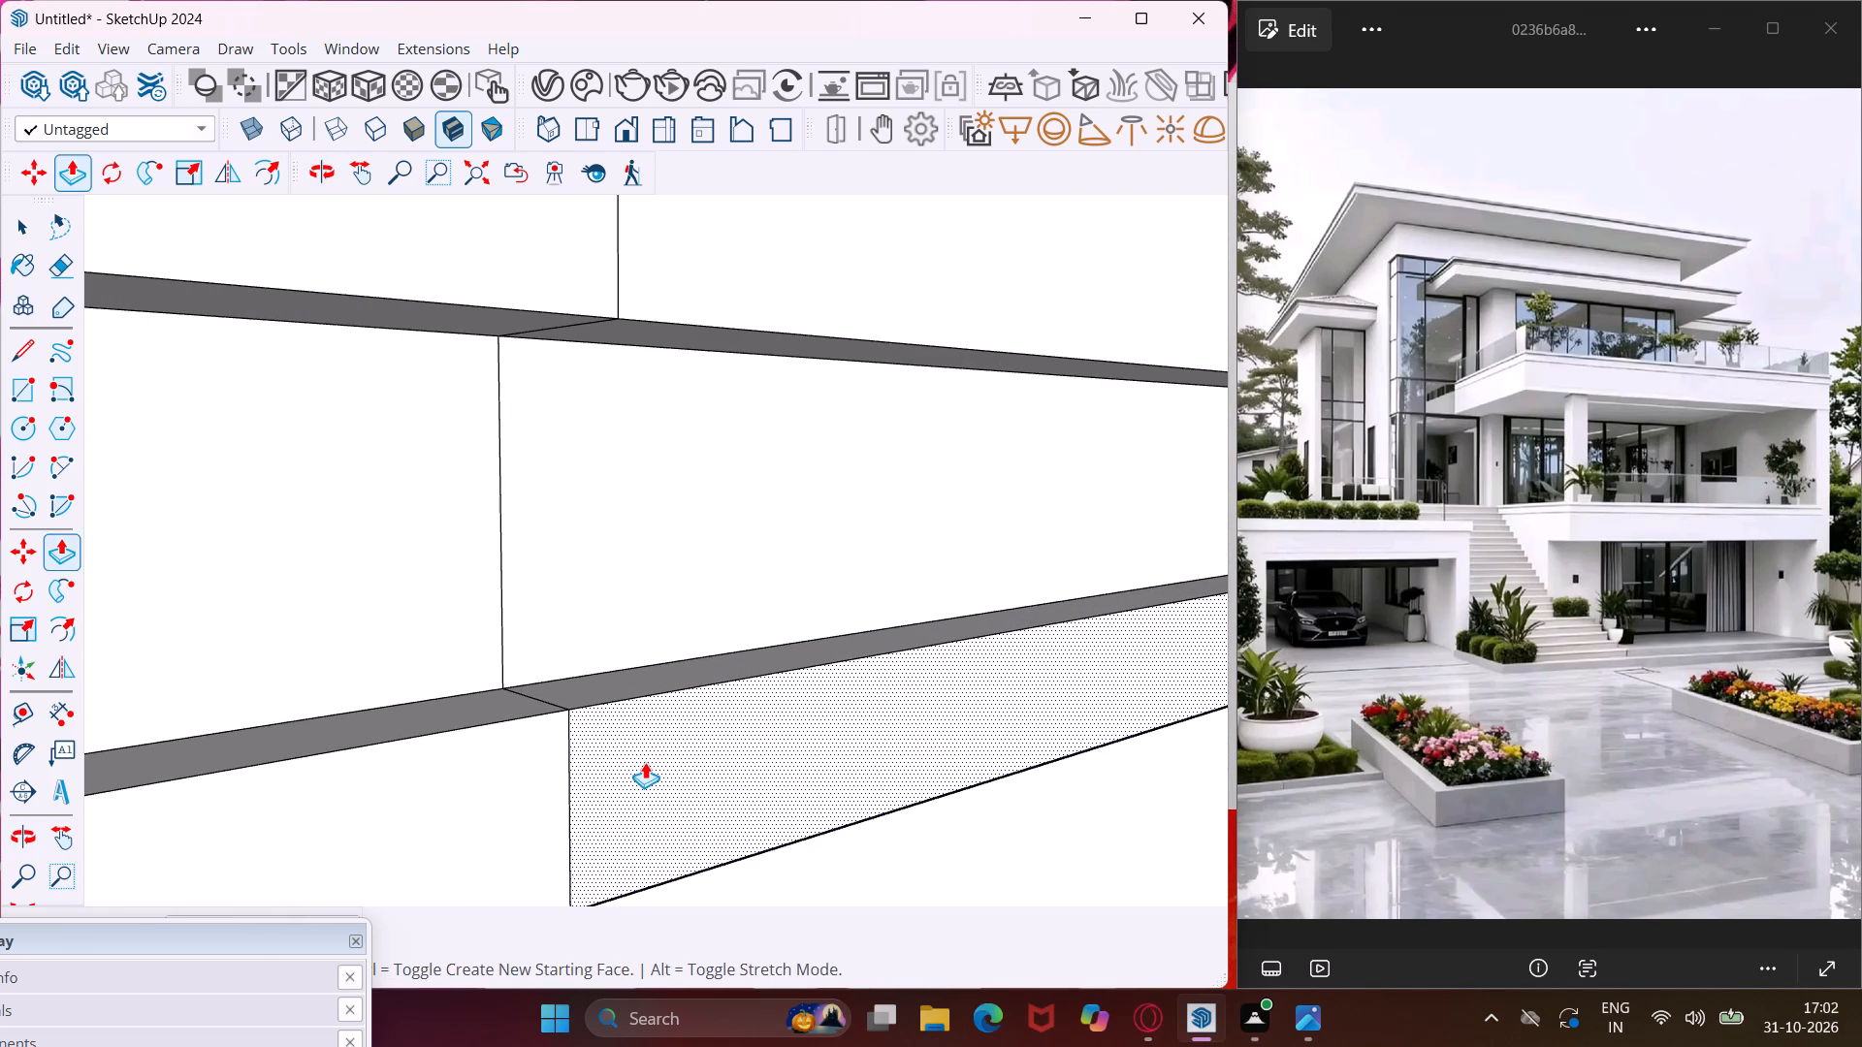
click(682, 764)
click(497, 779)
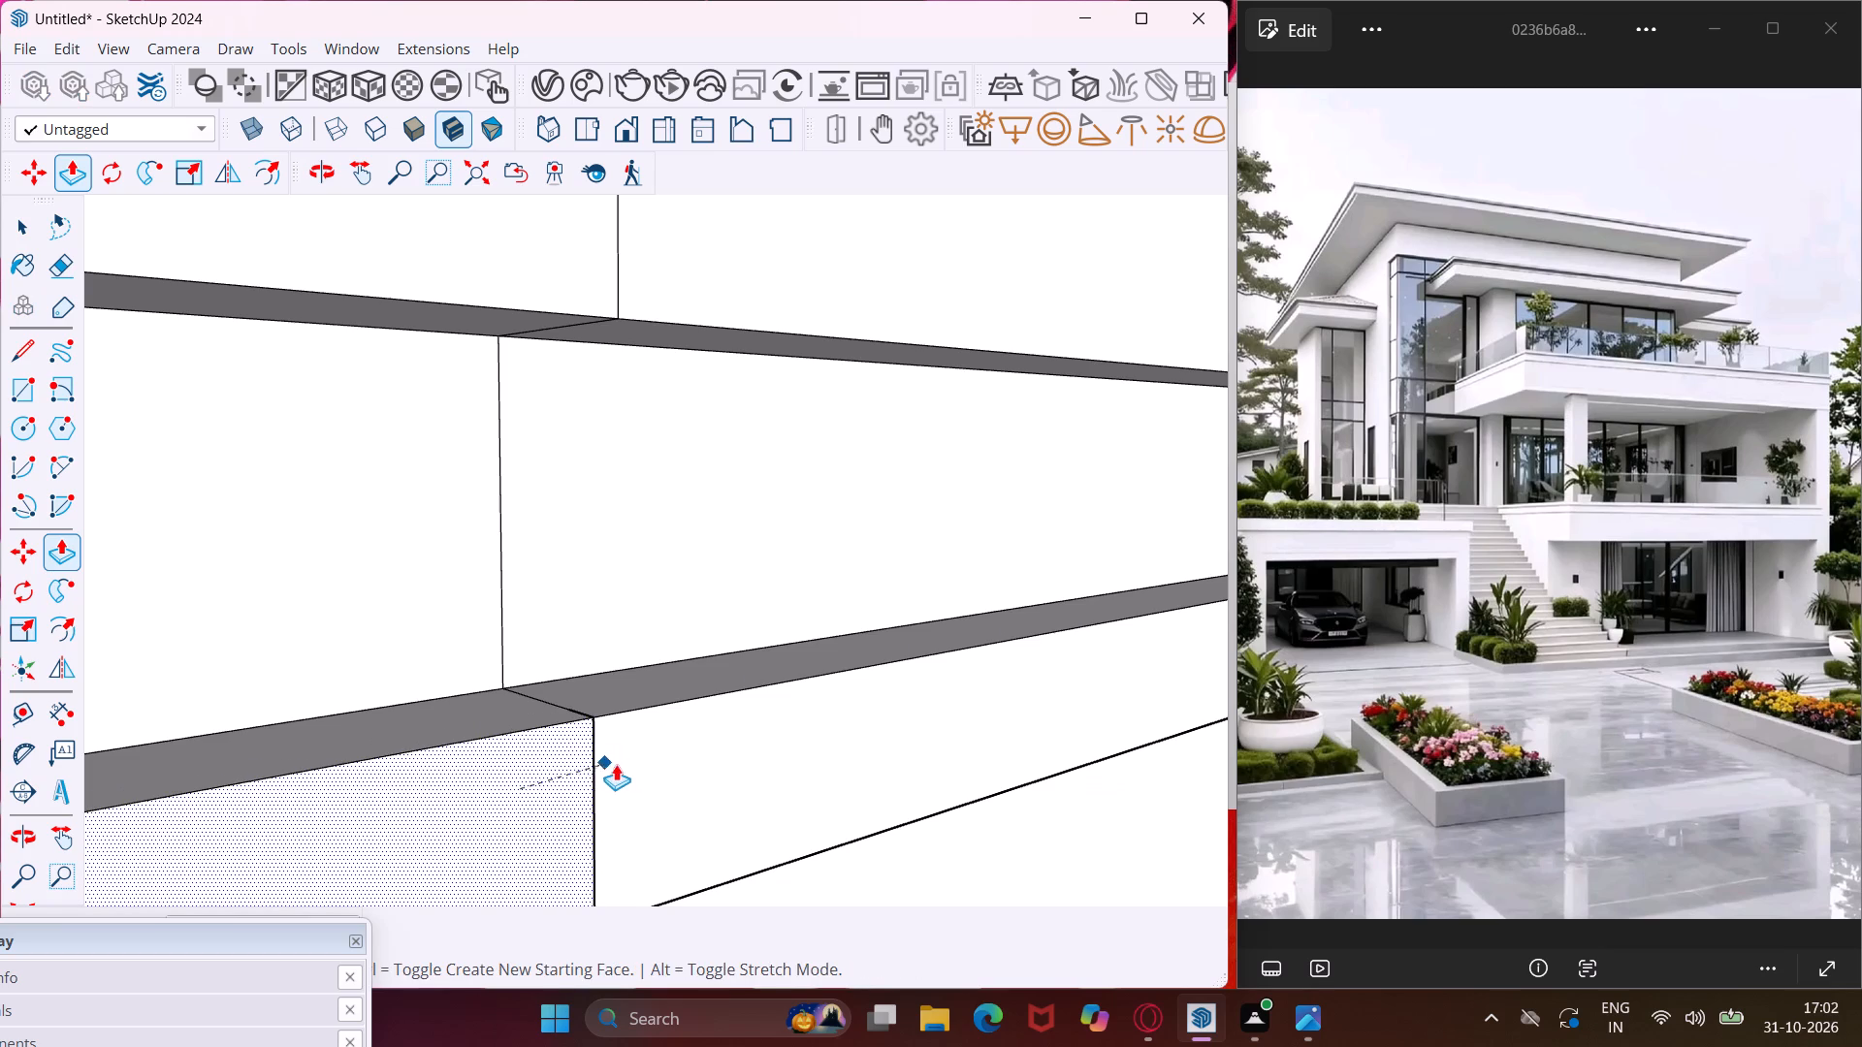
click(623, 764)
Repeat the same outward pull on the thin strip on both sides of the lower roof slab's garage-side front corner.
scroll(620, 645, down, 14)
scroll(748, 526, down, 6)
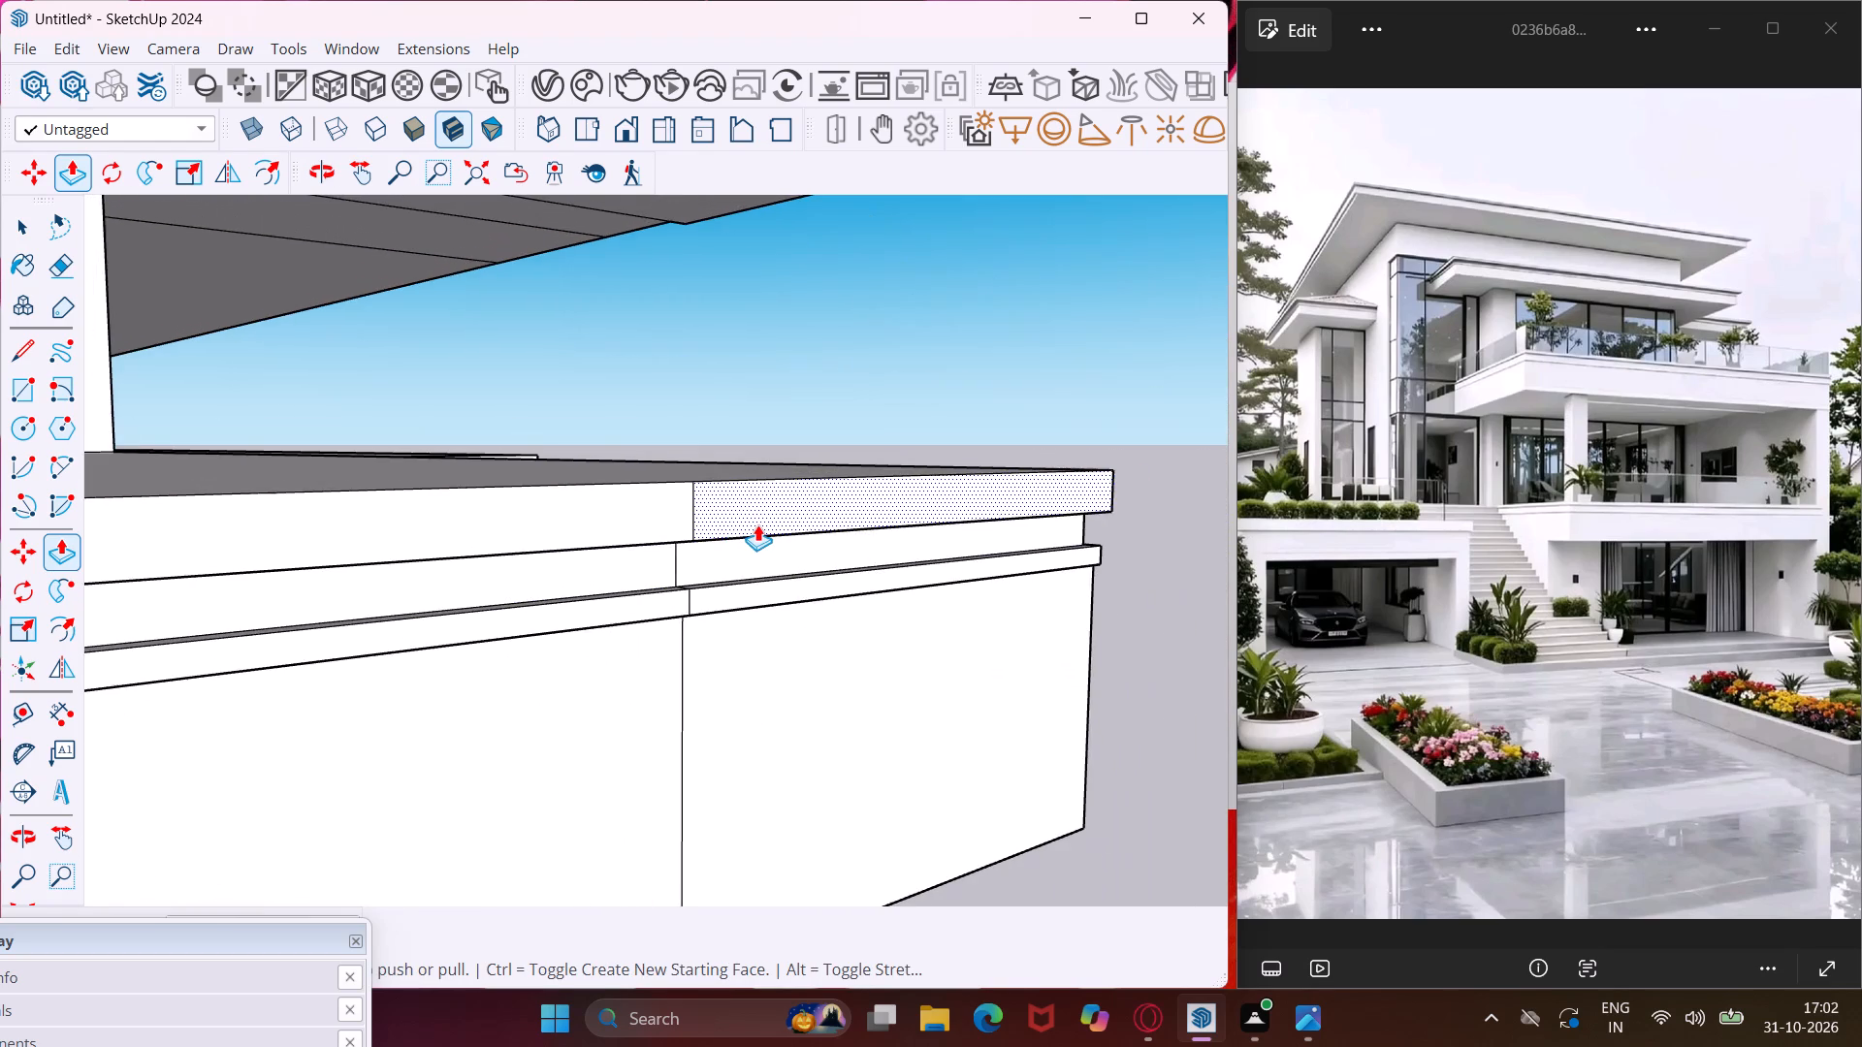
scroll(757, 524, down, 14)
scroll(755, 525, down, 12)
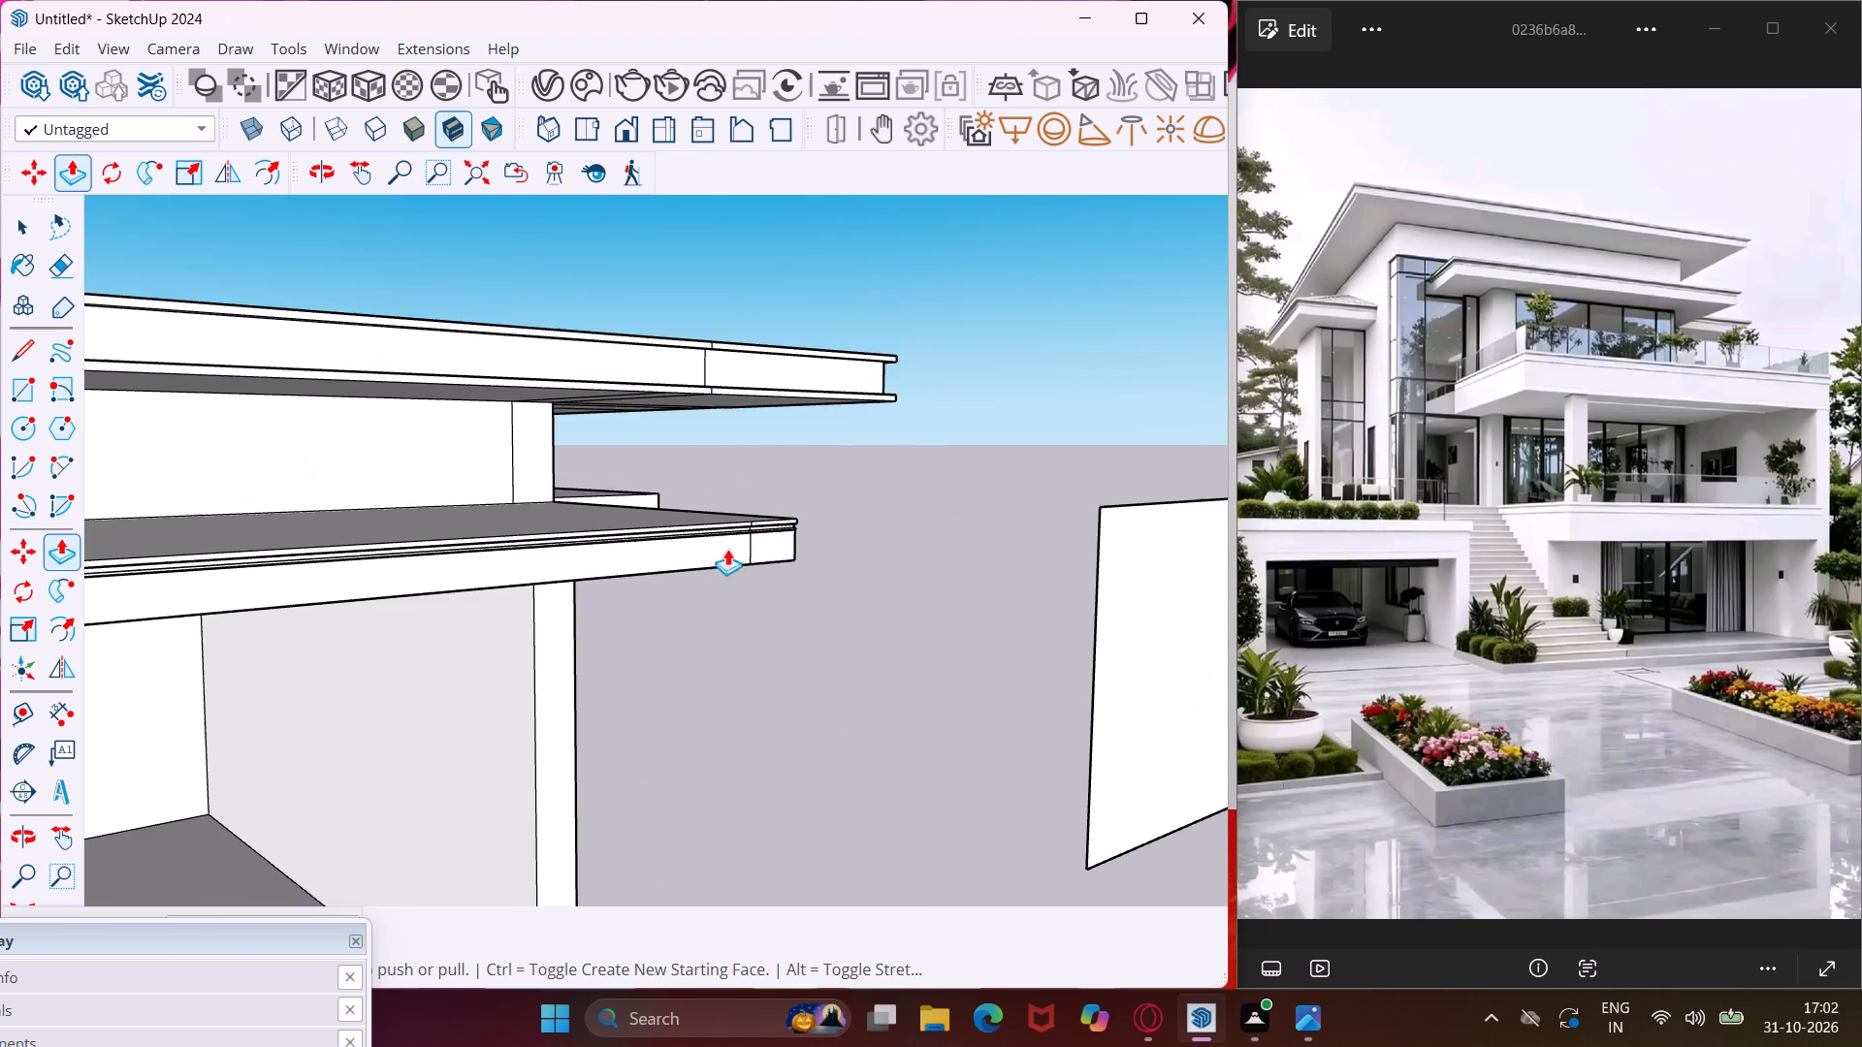
middle_drag(225, 550, 522, 522)
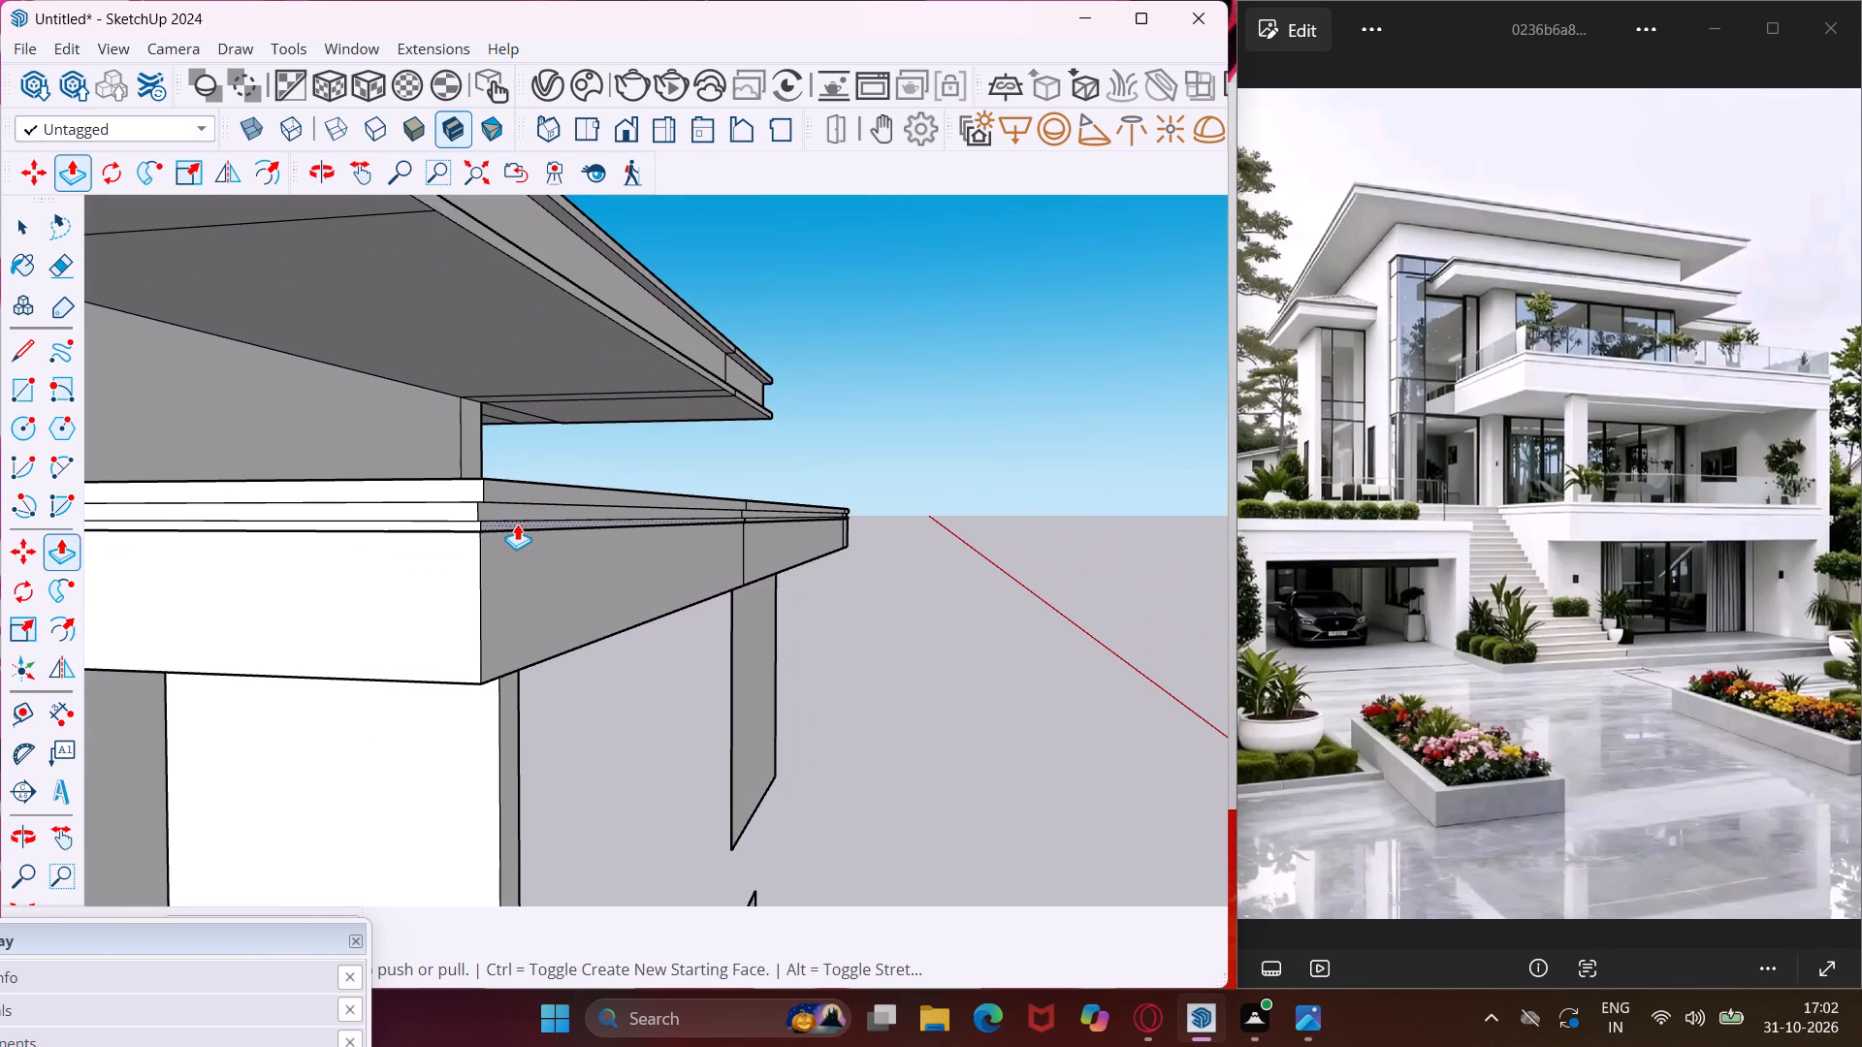
scroll(498, 523, up, 13)
double_click(494, 523)
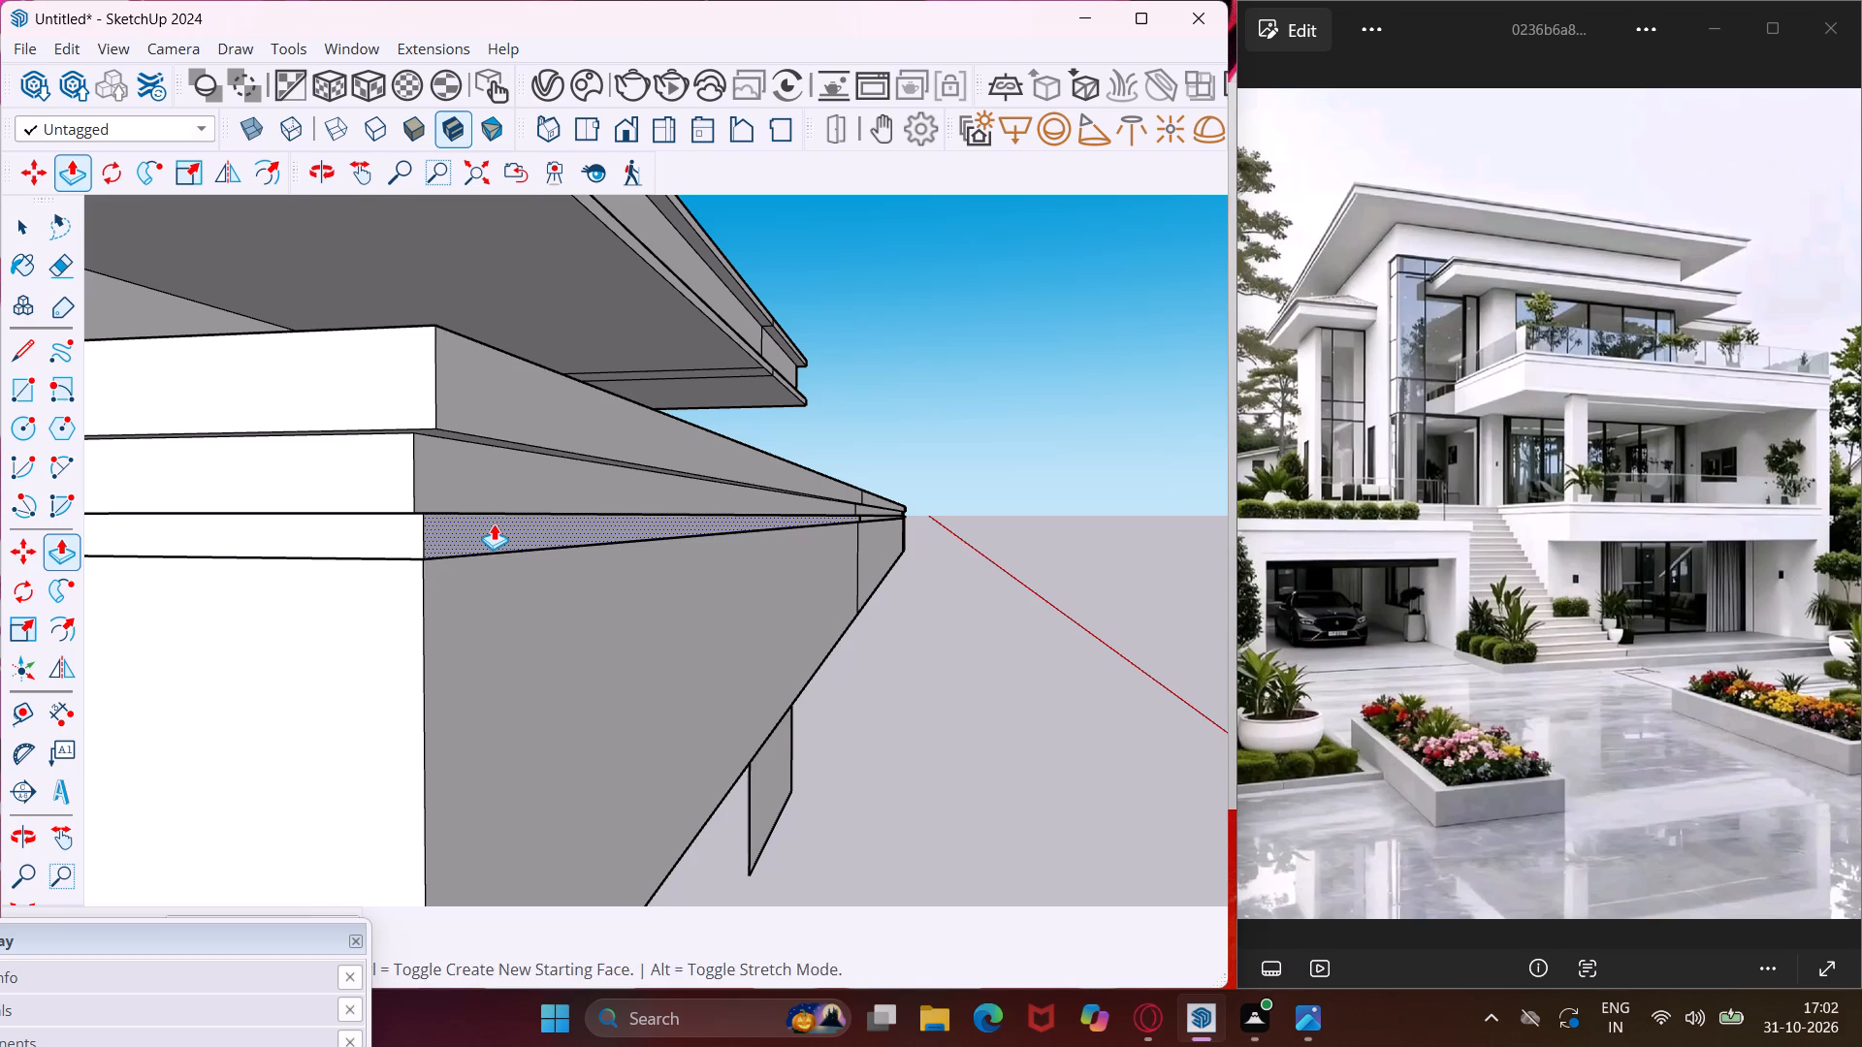
double_click(406, 523)
scroll(397, 520, down, 2)
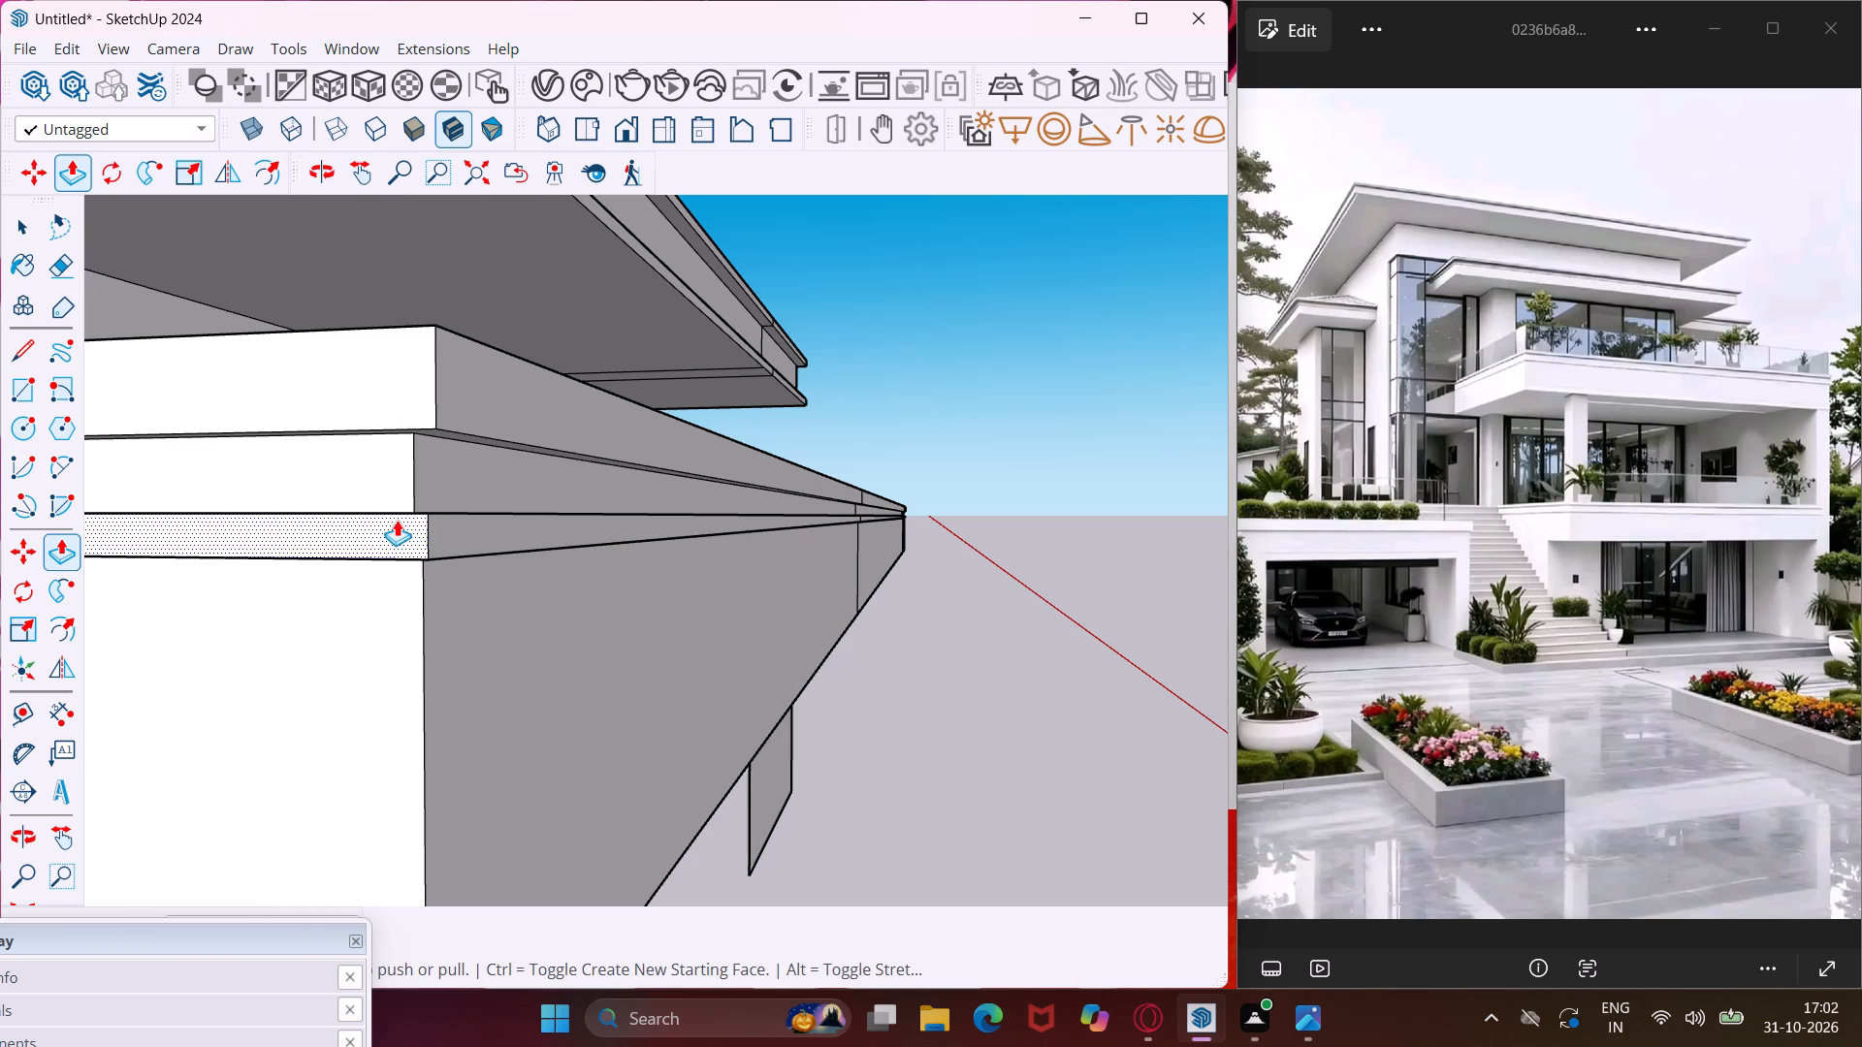
scroll(397, 520, down, 3)
middle_drag(397, 516, 629, 513)
scroll(629, 513, down, 6)
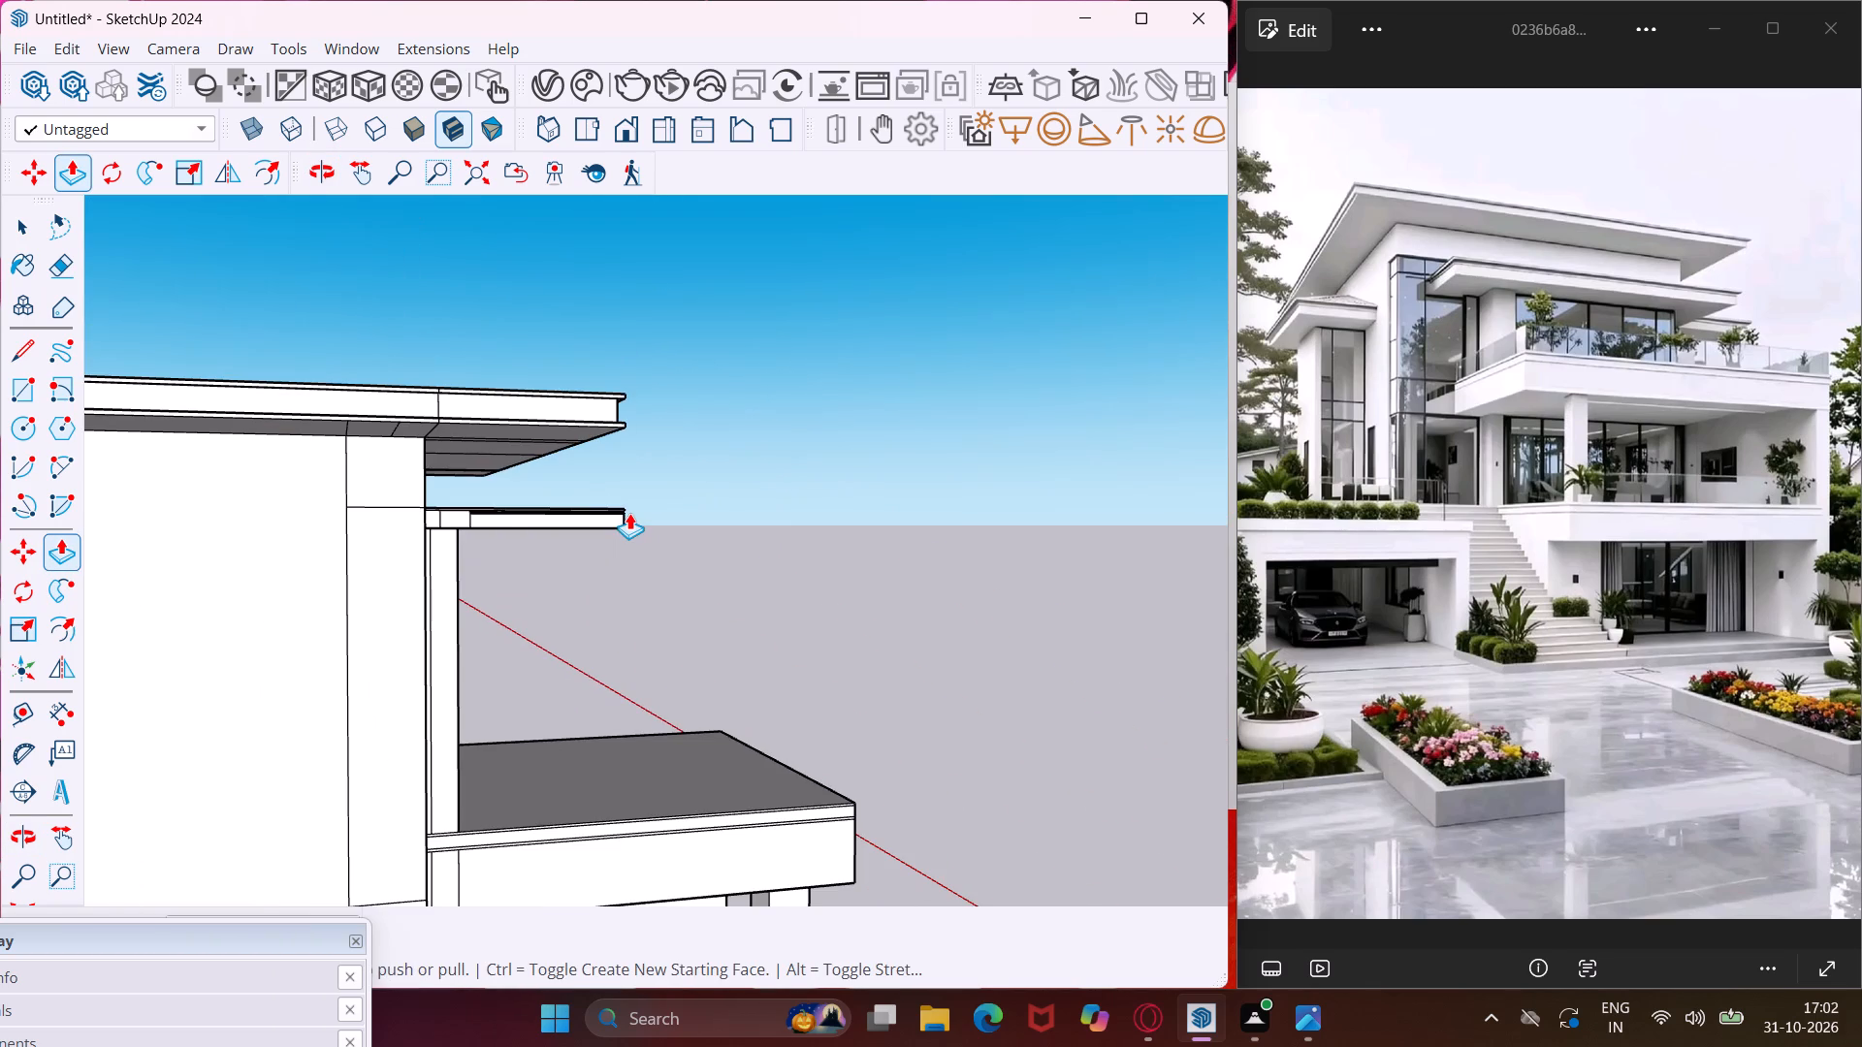
key(Escape)
key(space)
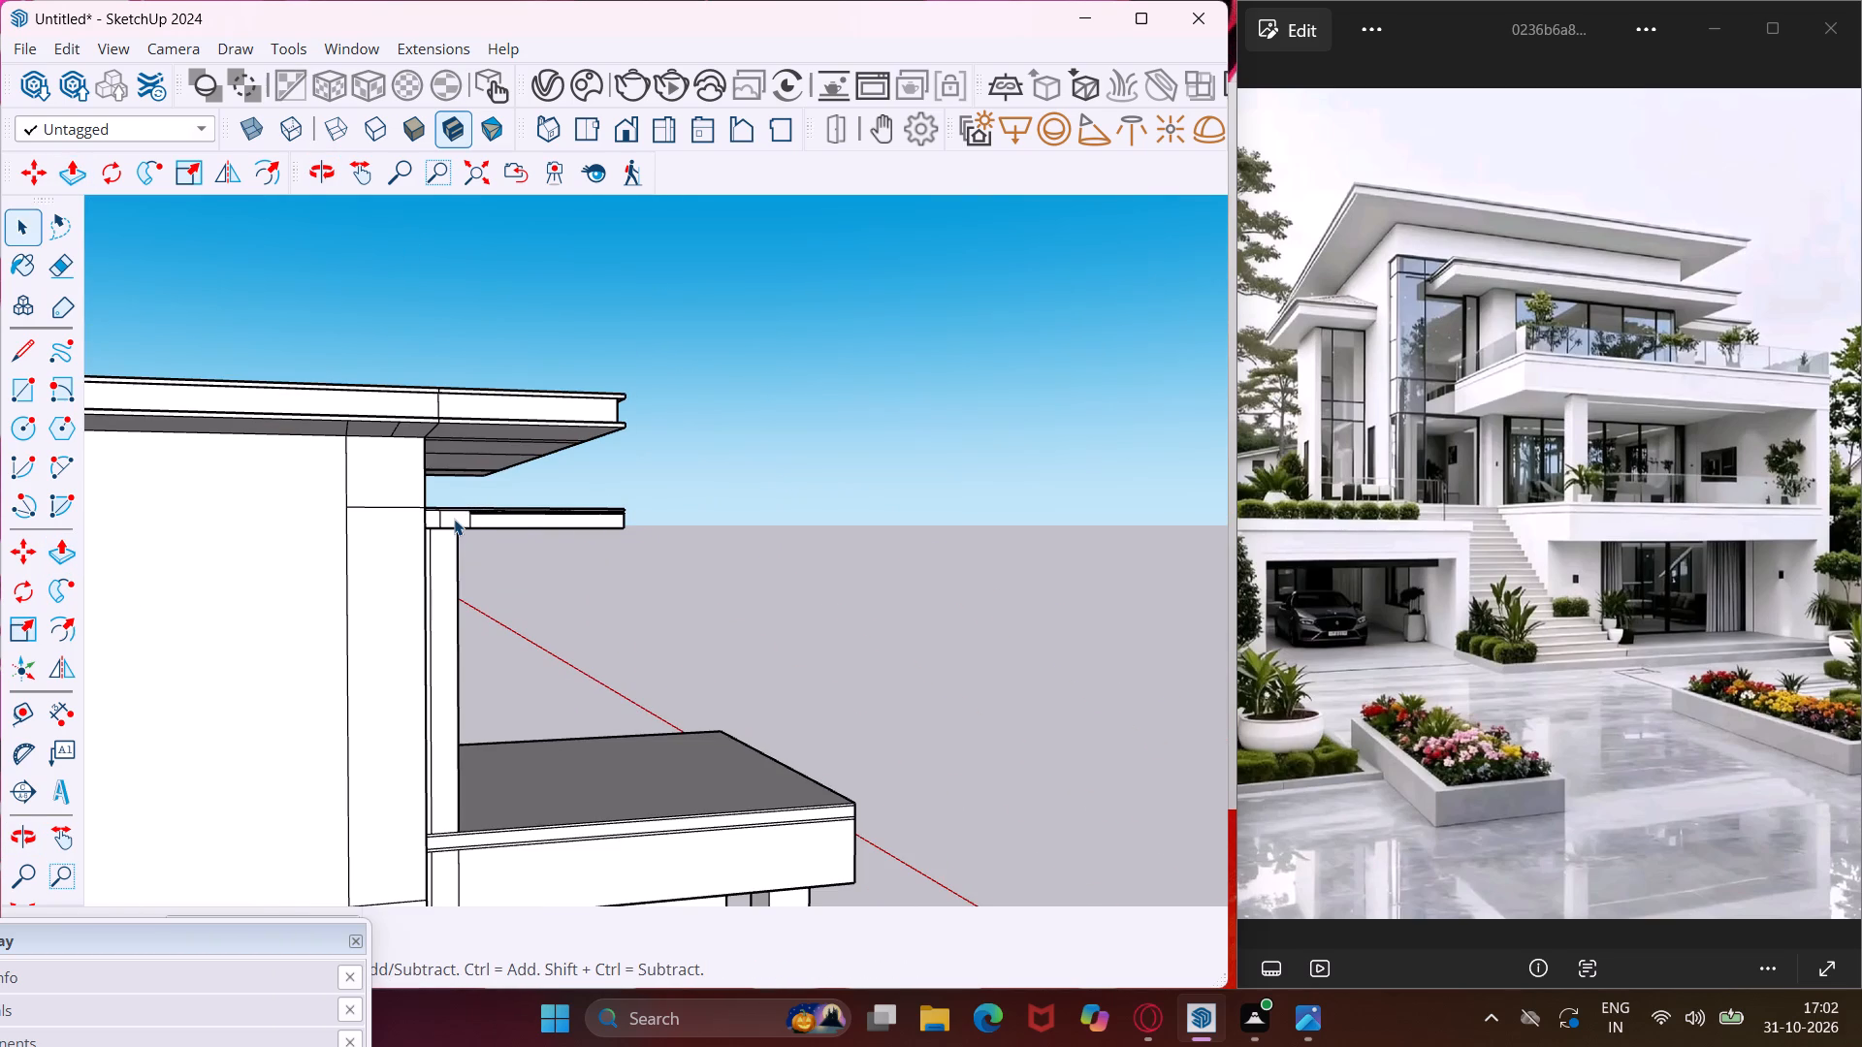
Extend the end face of the garage-side projecting strip past the seam, along the lower roof slab's edge to its far end.
middle_drag(454, 519, 389, 561)
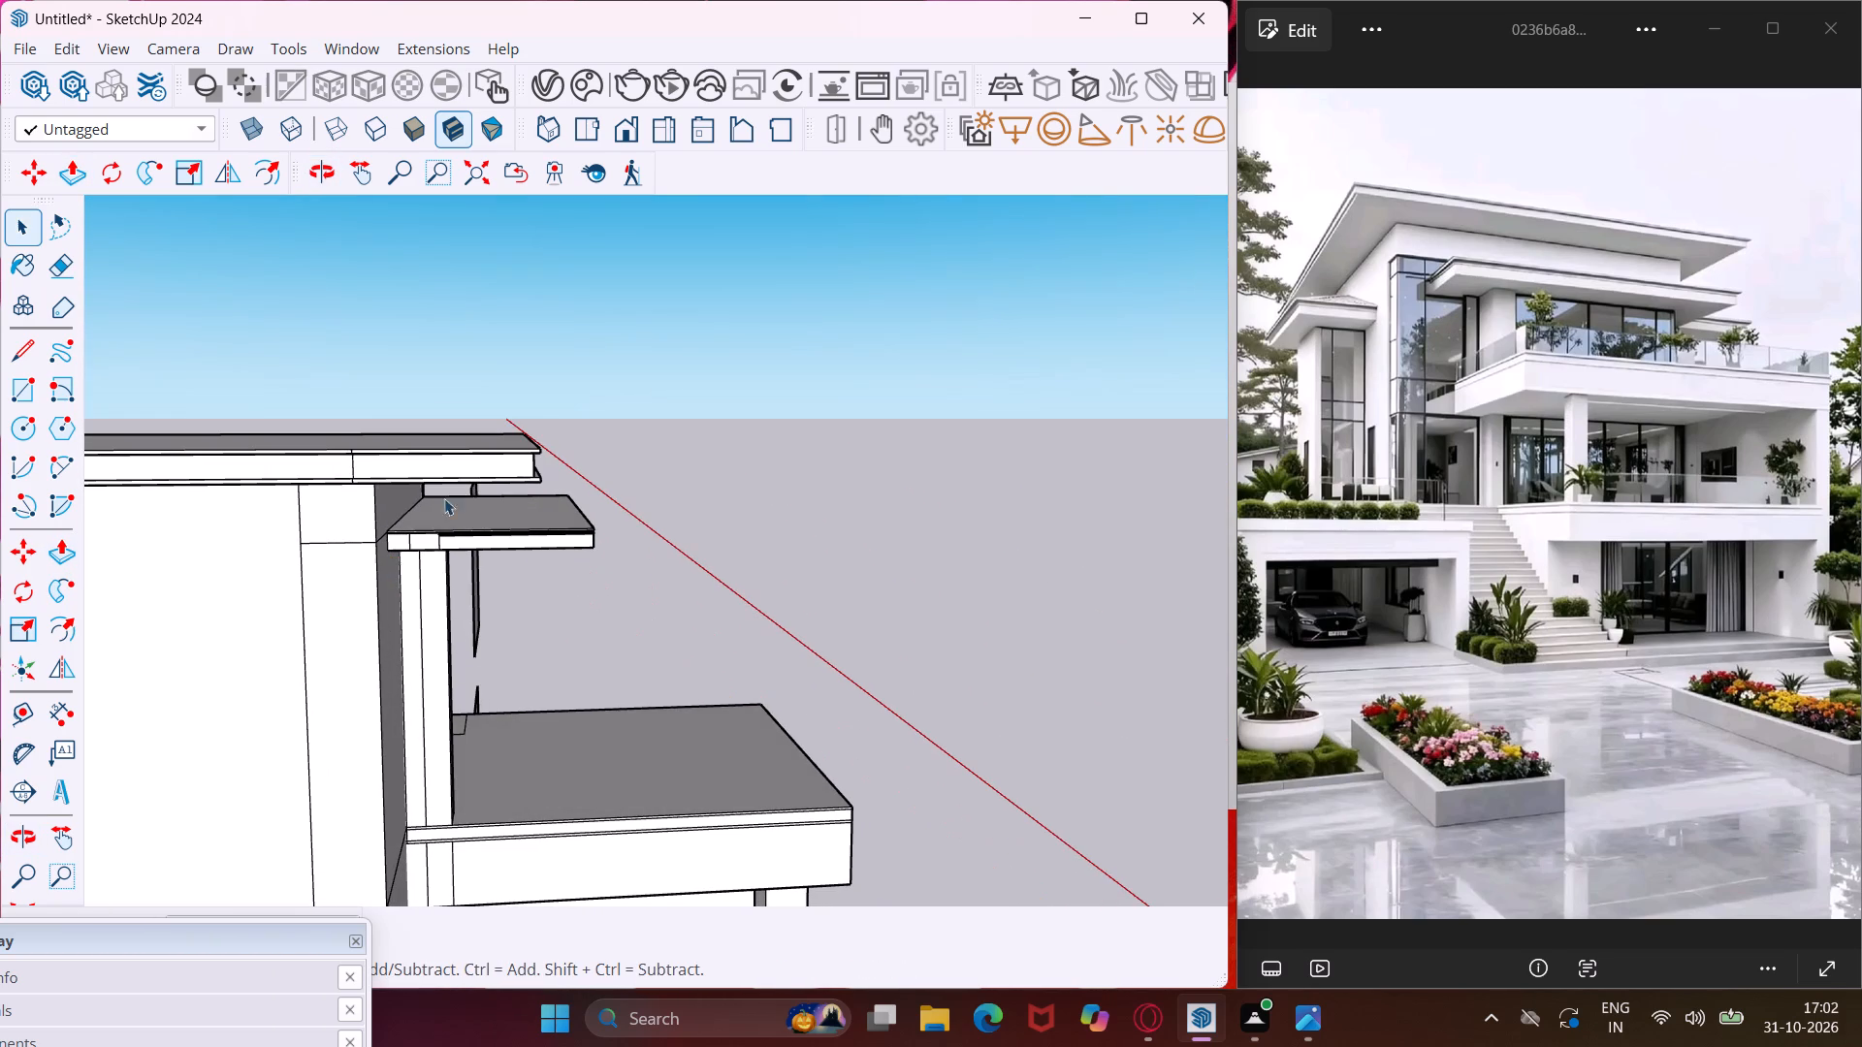
scroll(492, 459, down, 7)
scroll(492, 459, up, 1)
scroll(492, 459, down, 5)
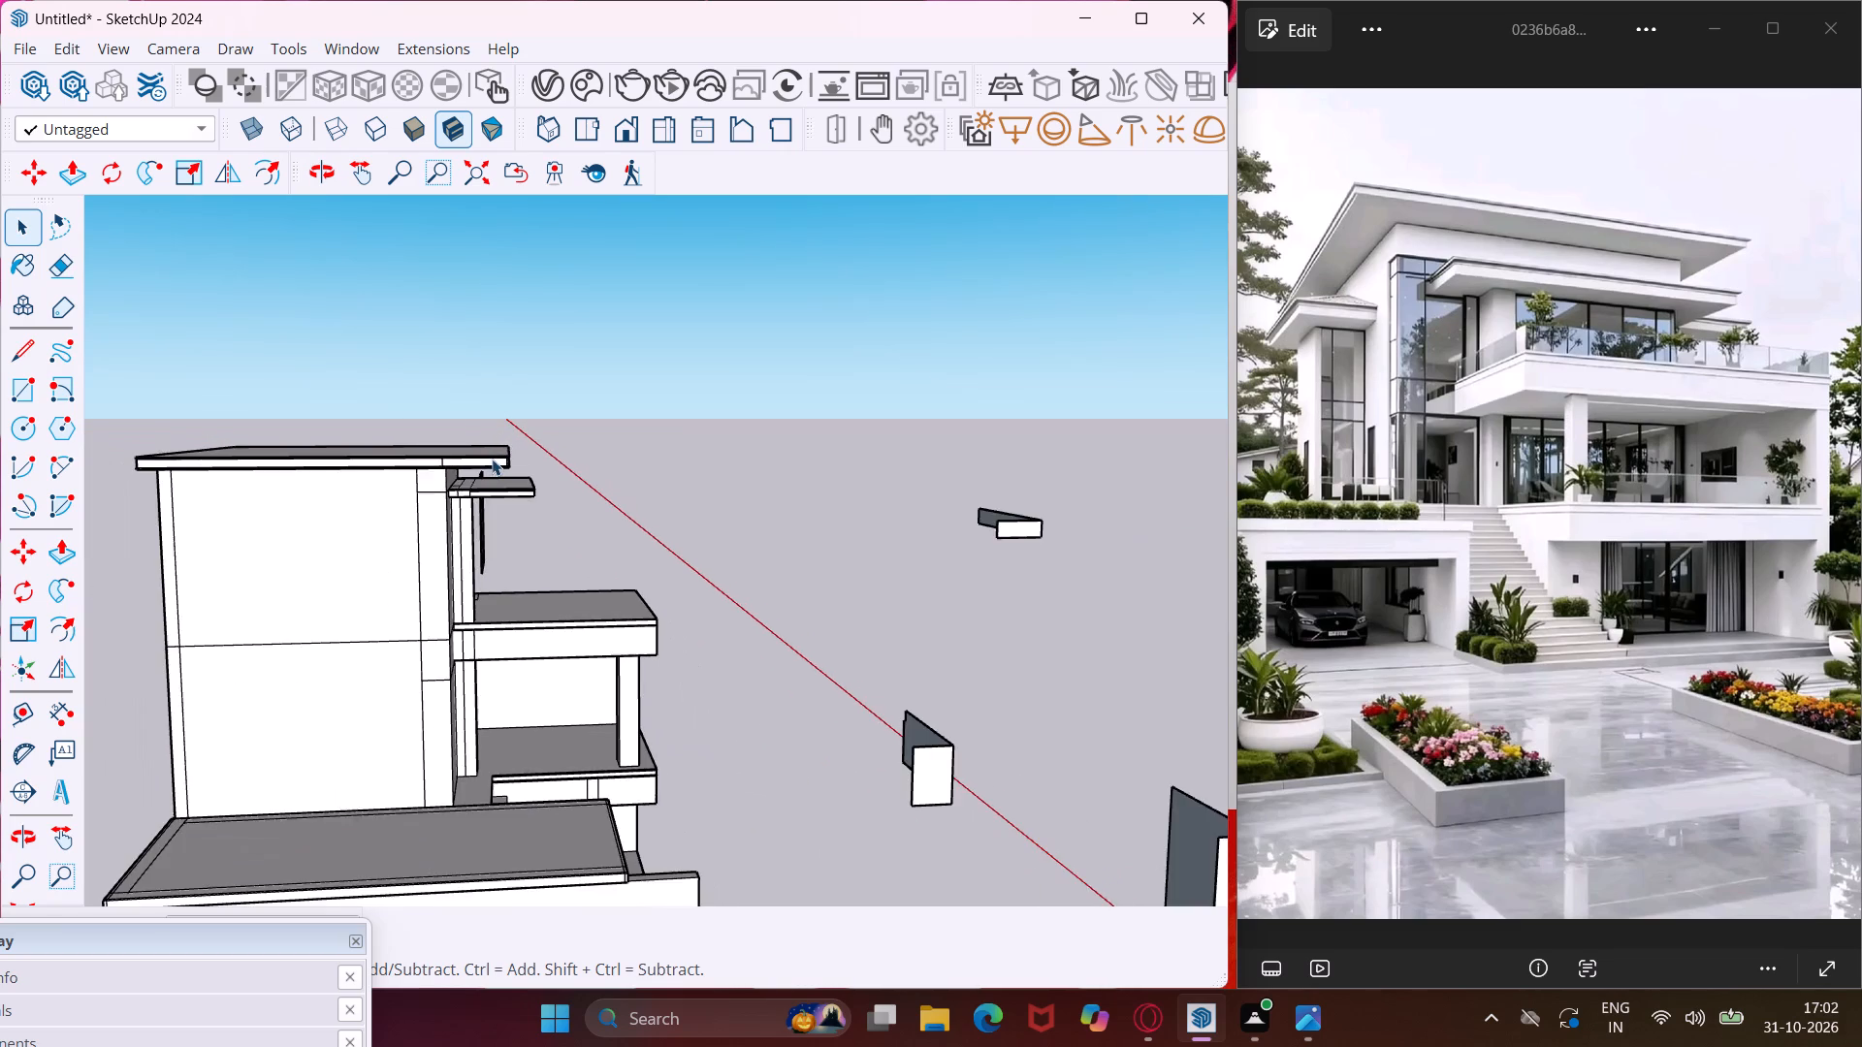
scroll(492, 459, down, 5)
scroll(463, 477, up, 12)
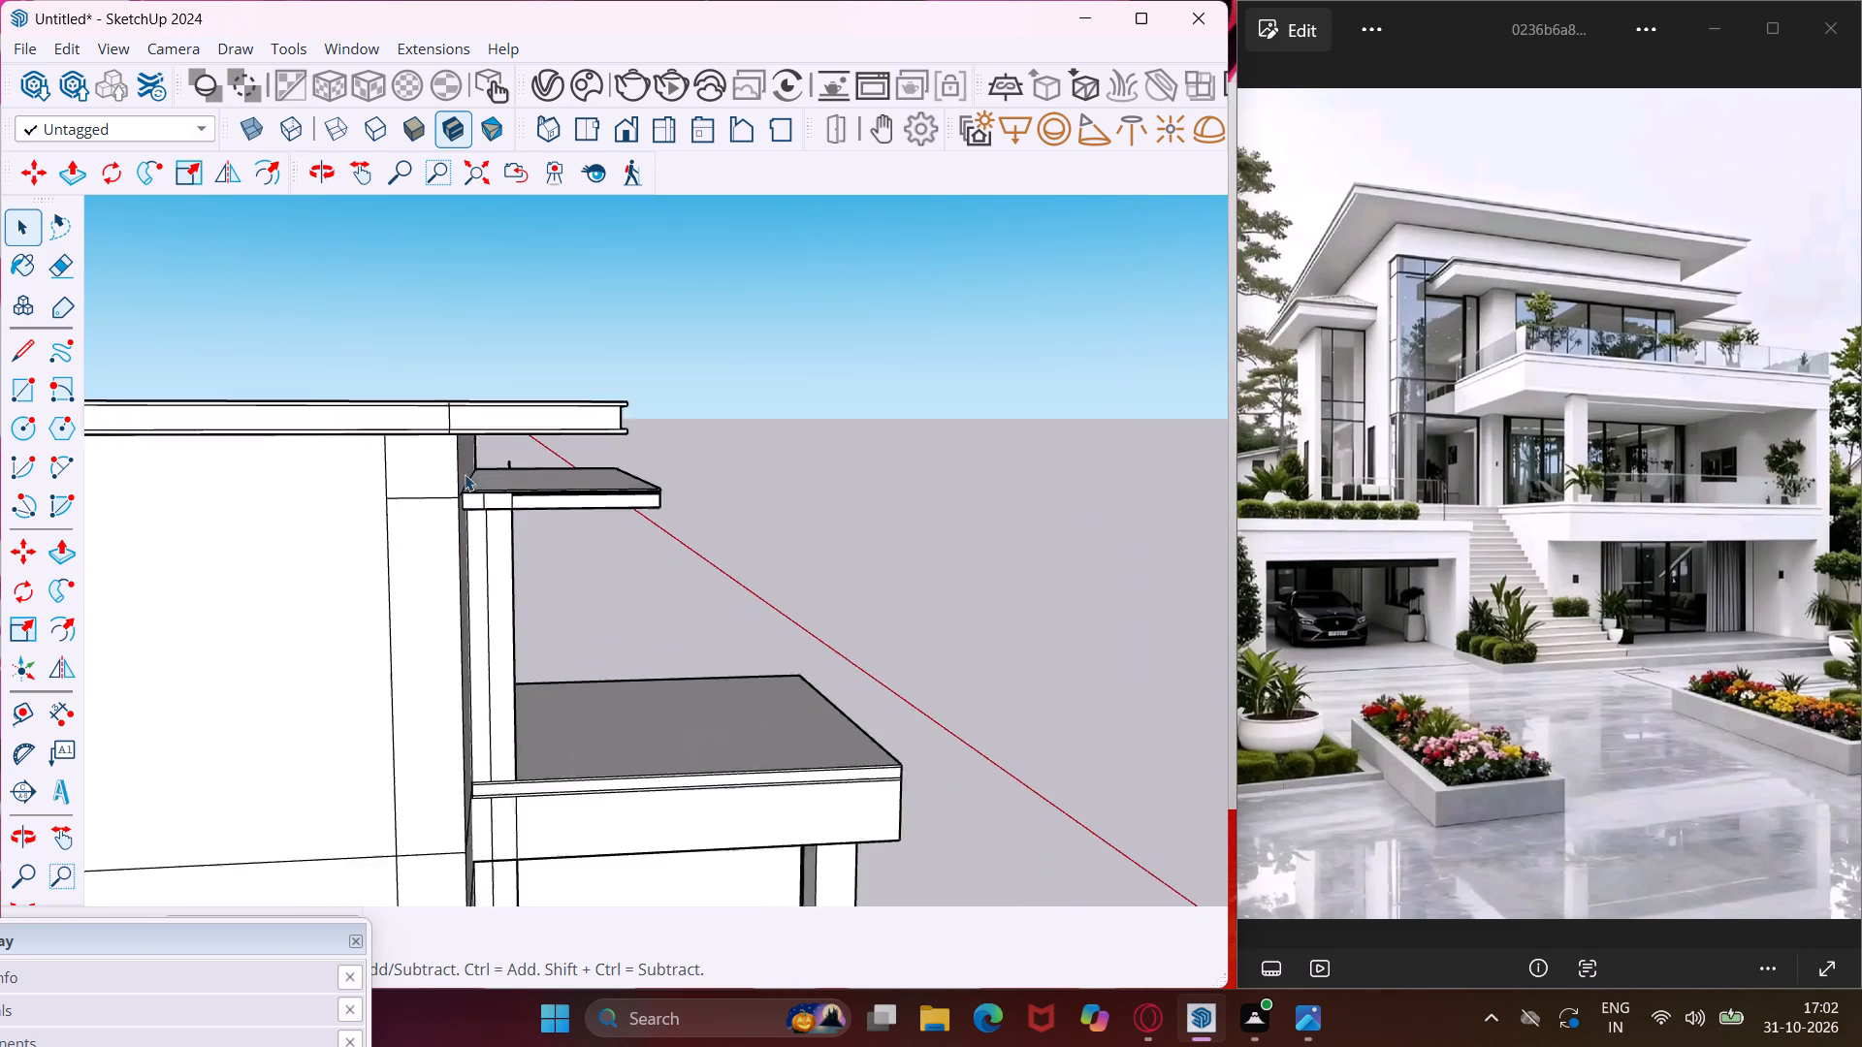
scroll(465, 474, up, 7)
scroll(519, 535, up, 5)
scroll(567, 454, up, 11)
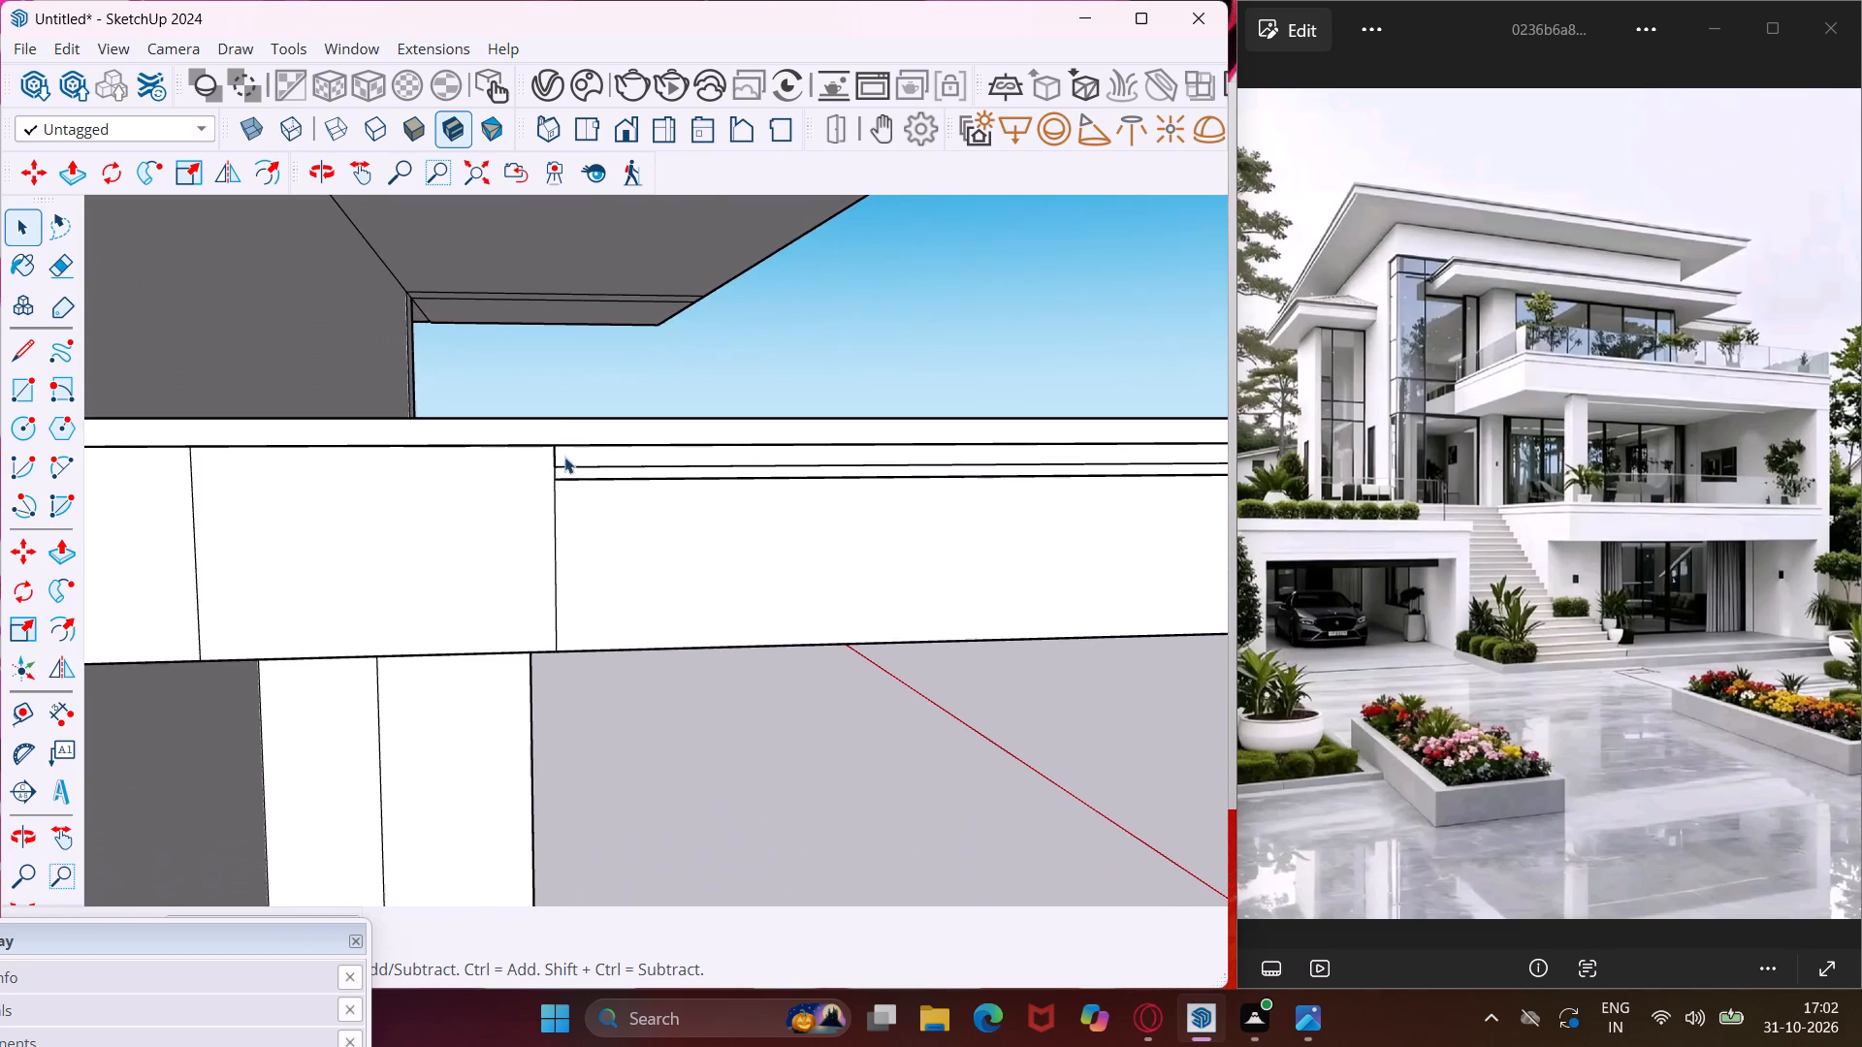
scroll(564, 457, up, 1)
middle_drag(564, 457, 866, 415)
middle_drag(801, 419, 744, 421)
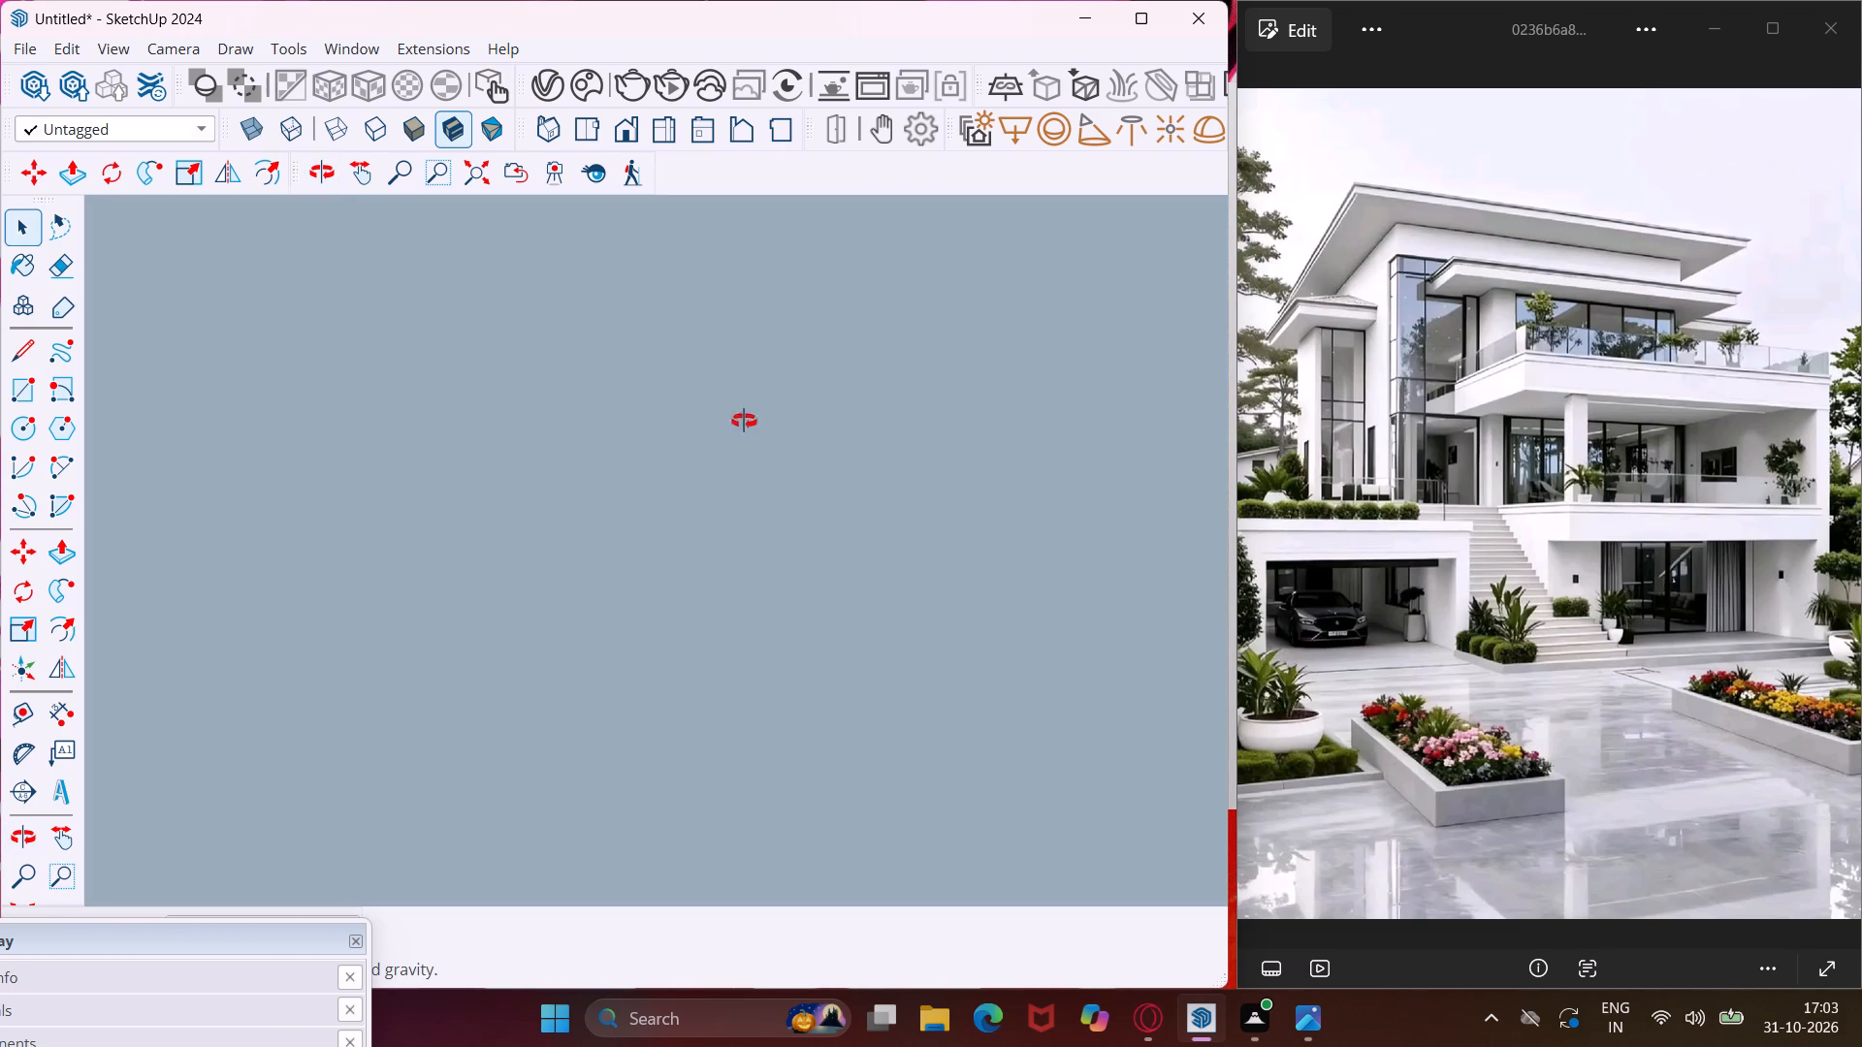
middle_drag(744, 421, 364, 511)
scroll(331, 507, down, 12)
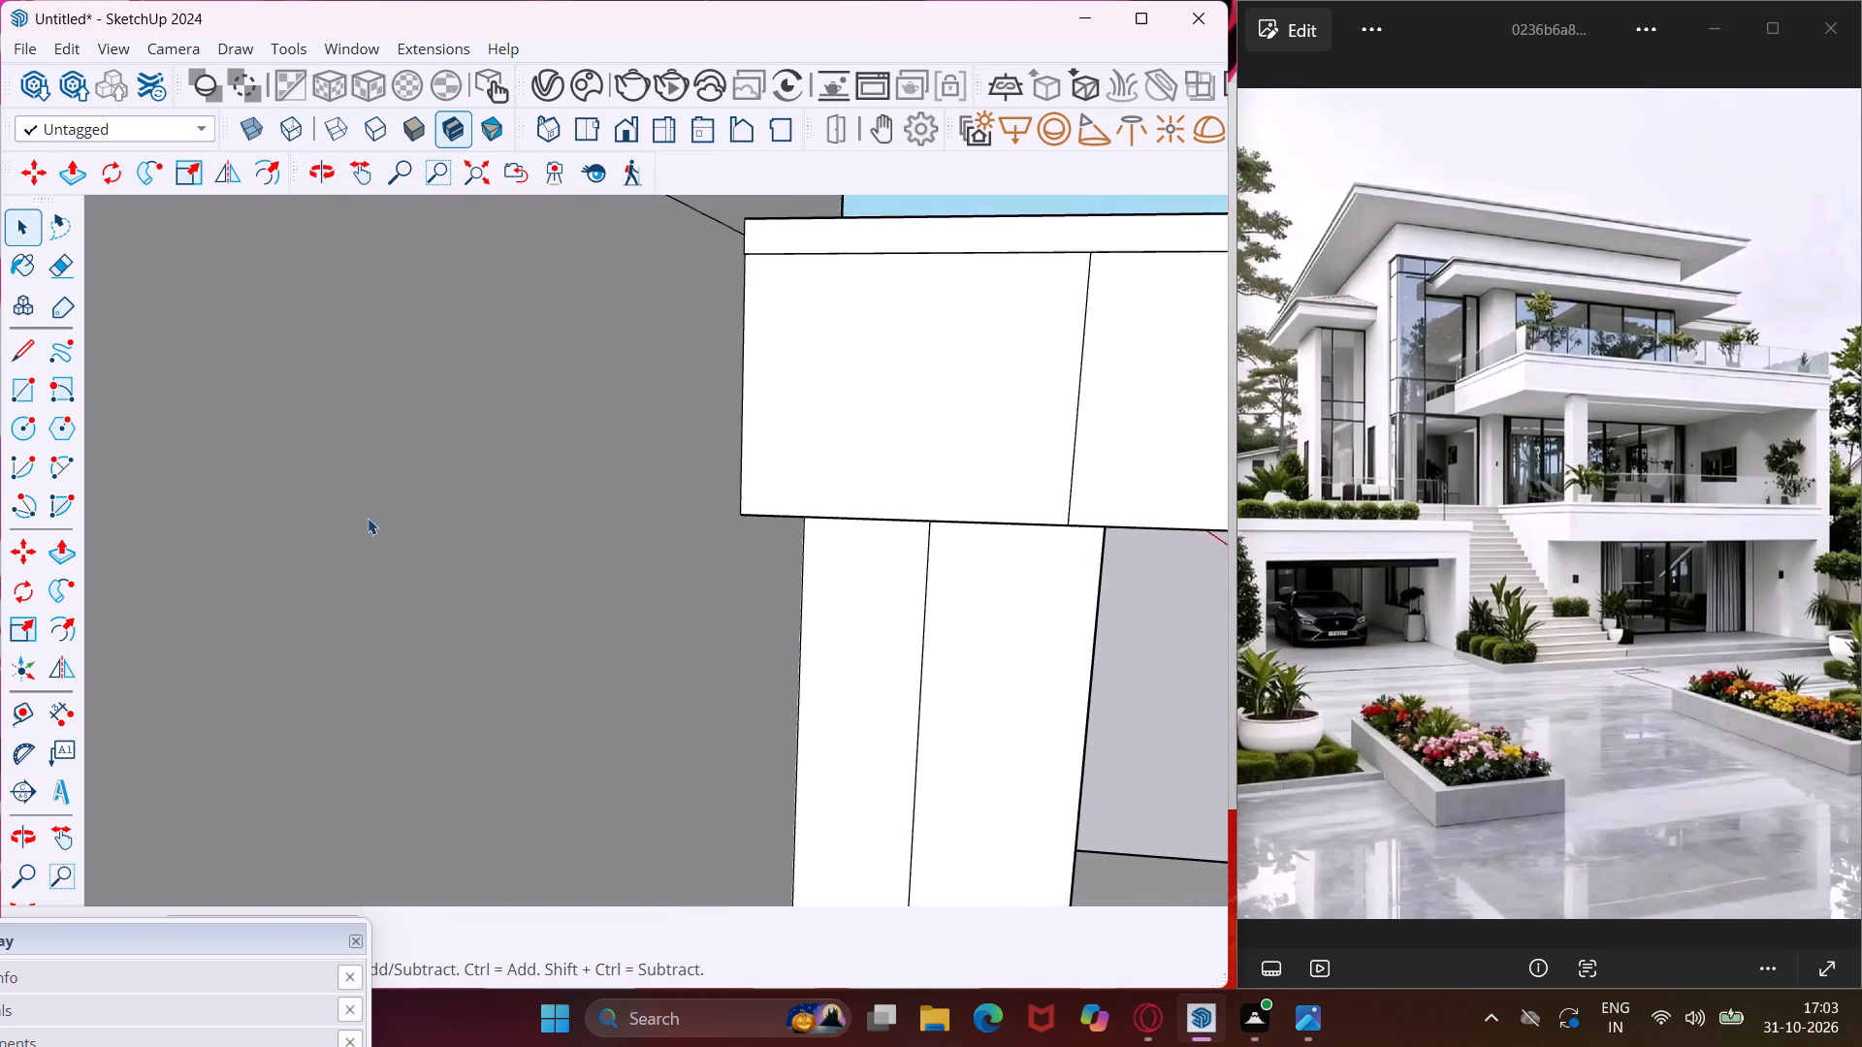
scroll(368, 518, down, 17)
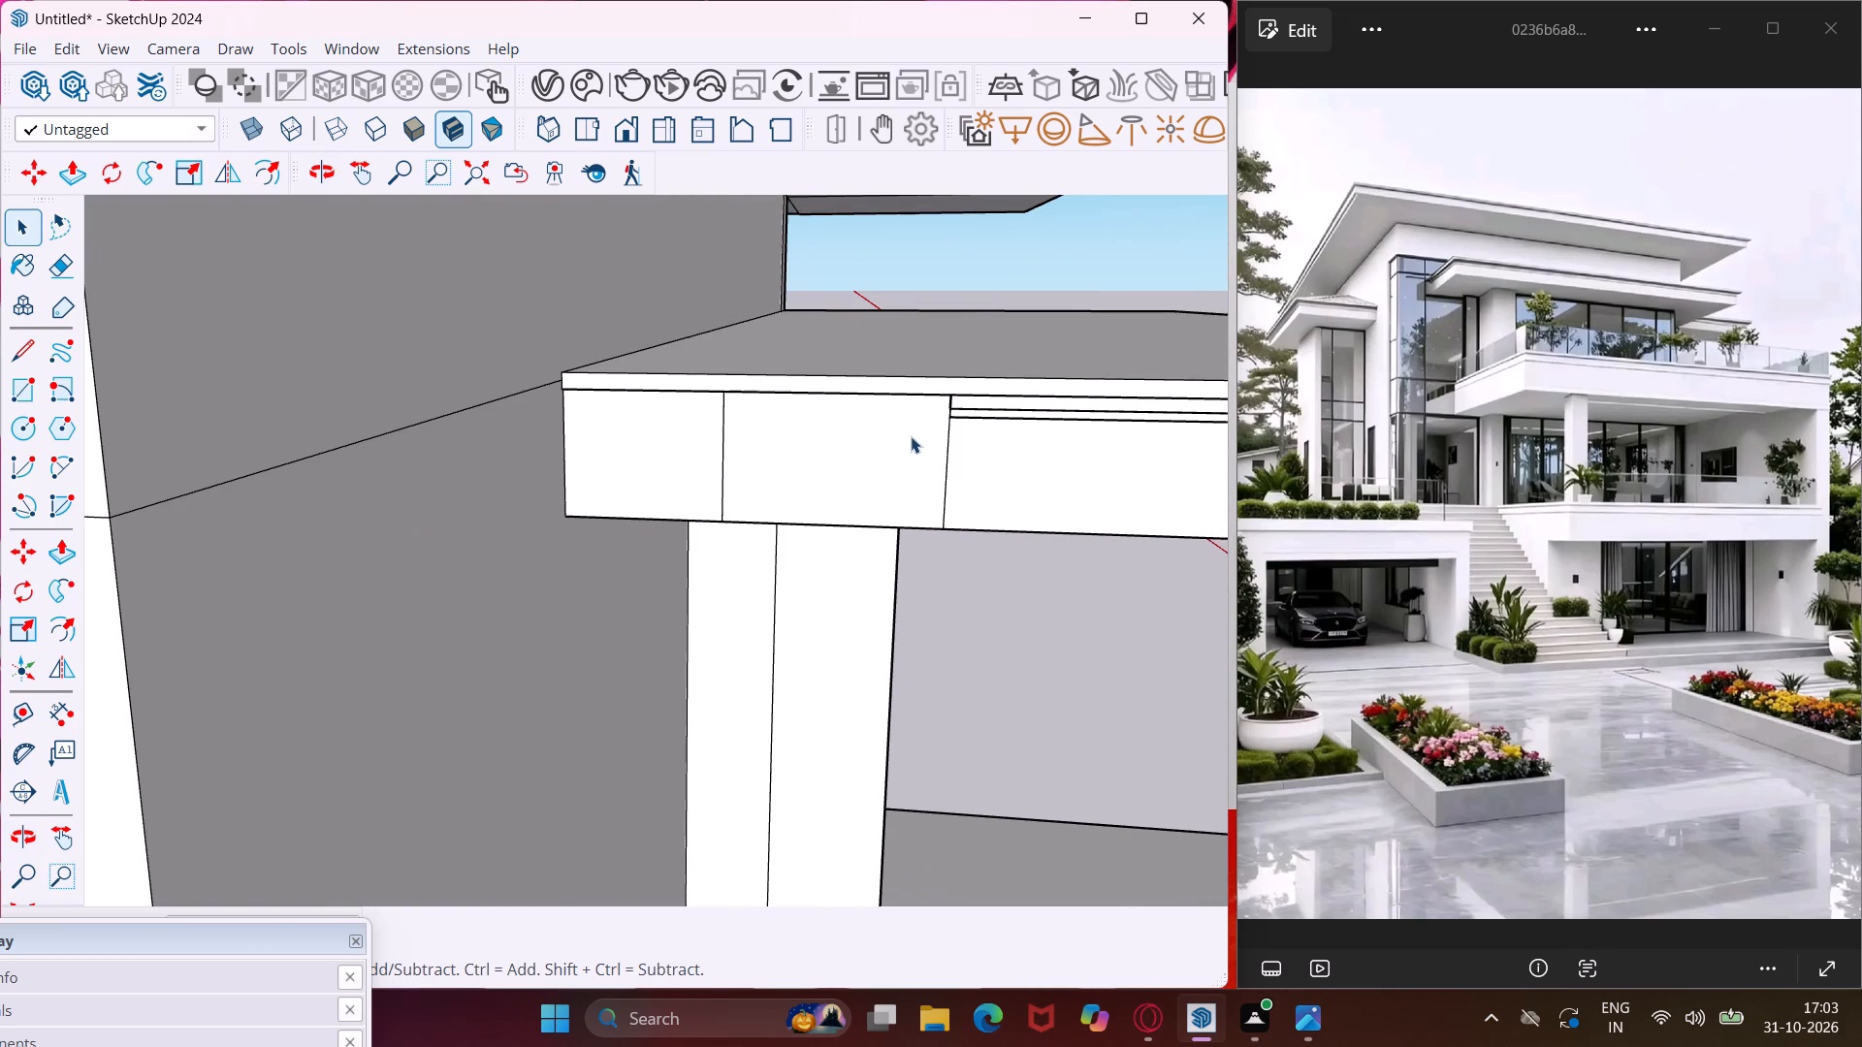
scroll(950, 429, up, 20)
middle_drag(952, 384, 966, 379)
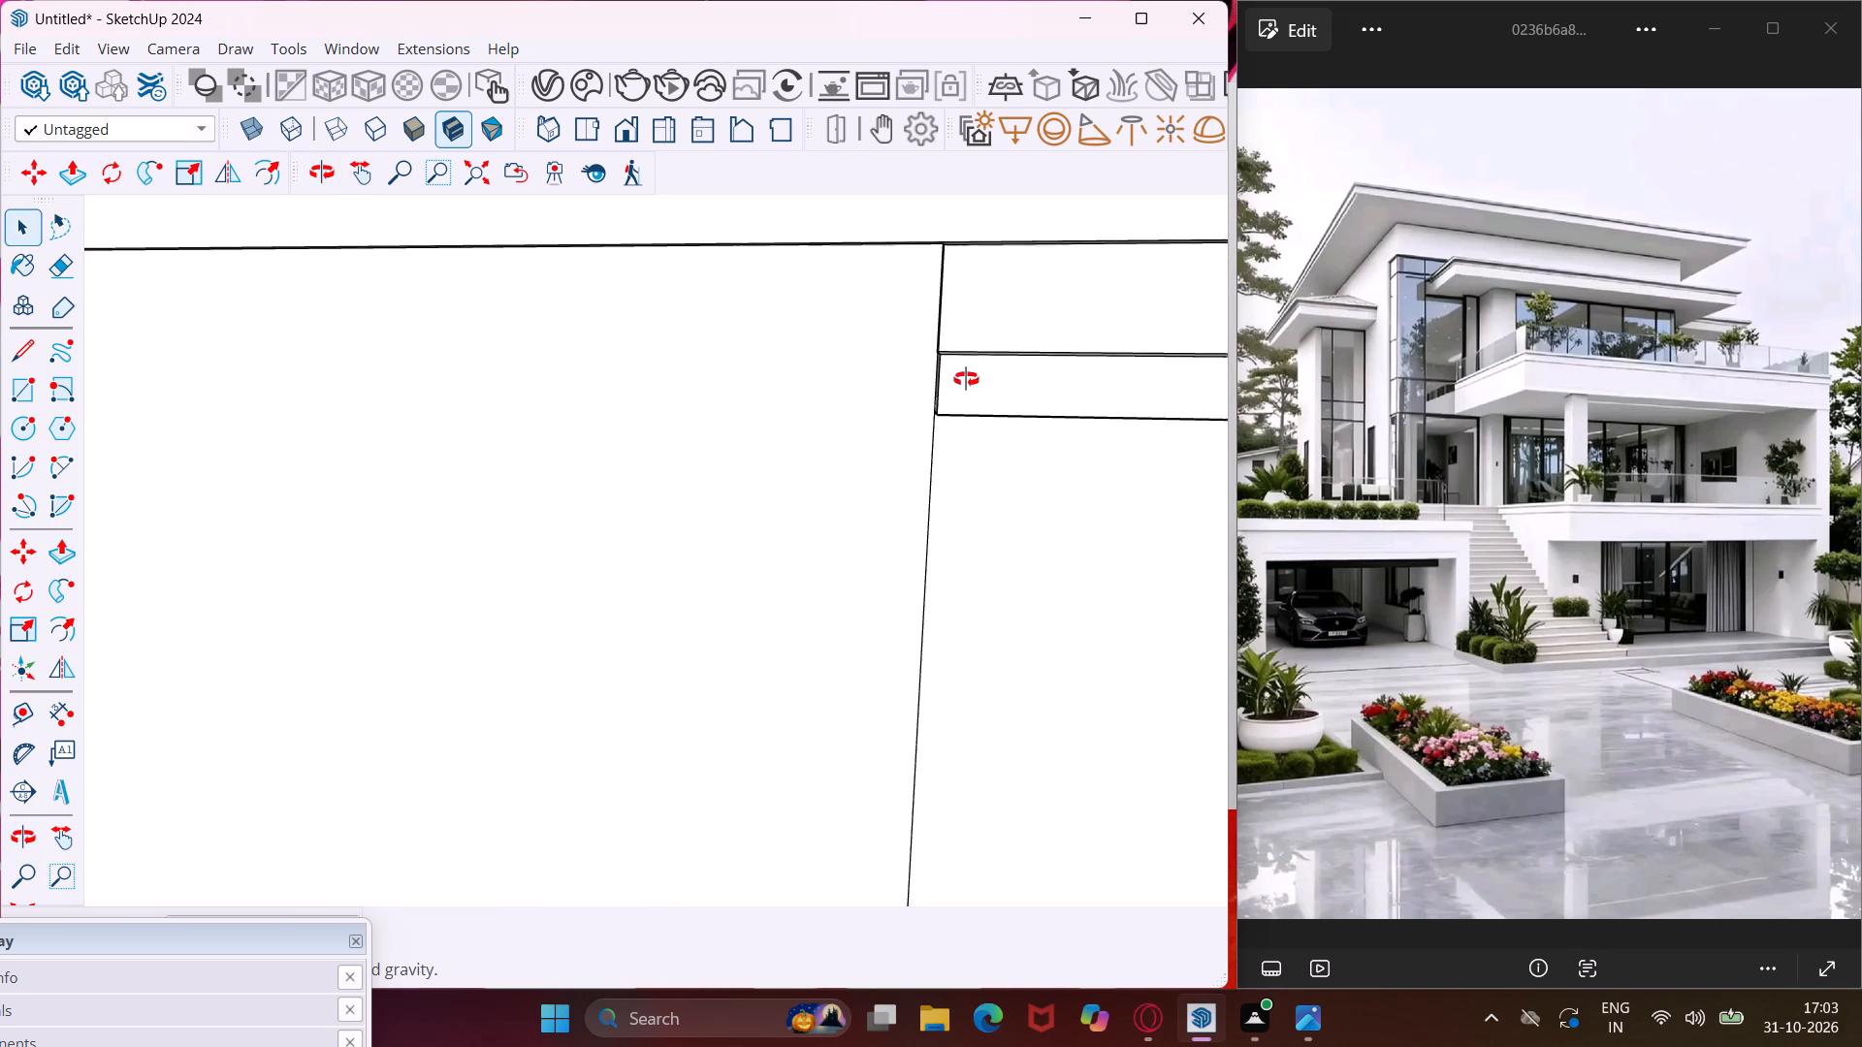
middle_drag(966, 379, 1145, 338)
click(878, 383)
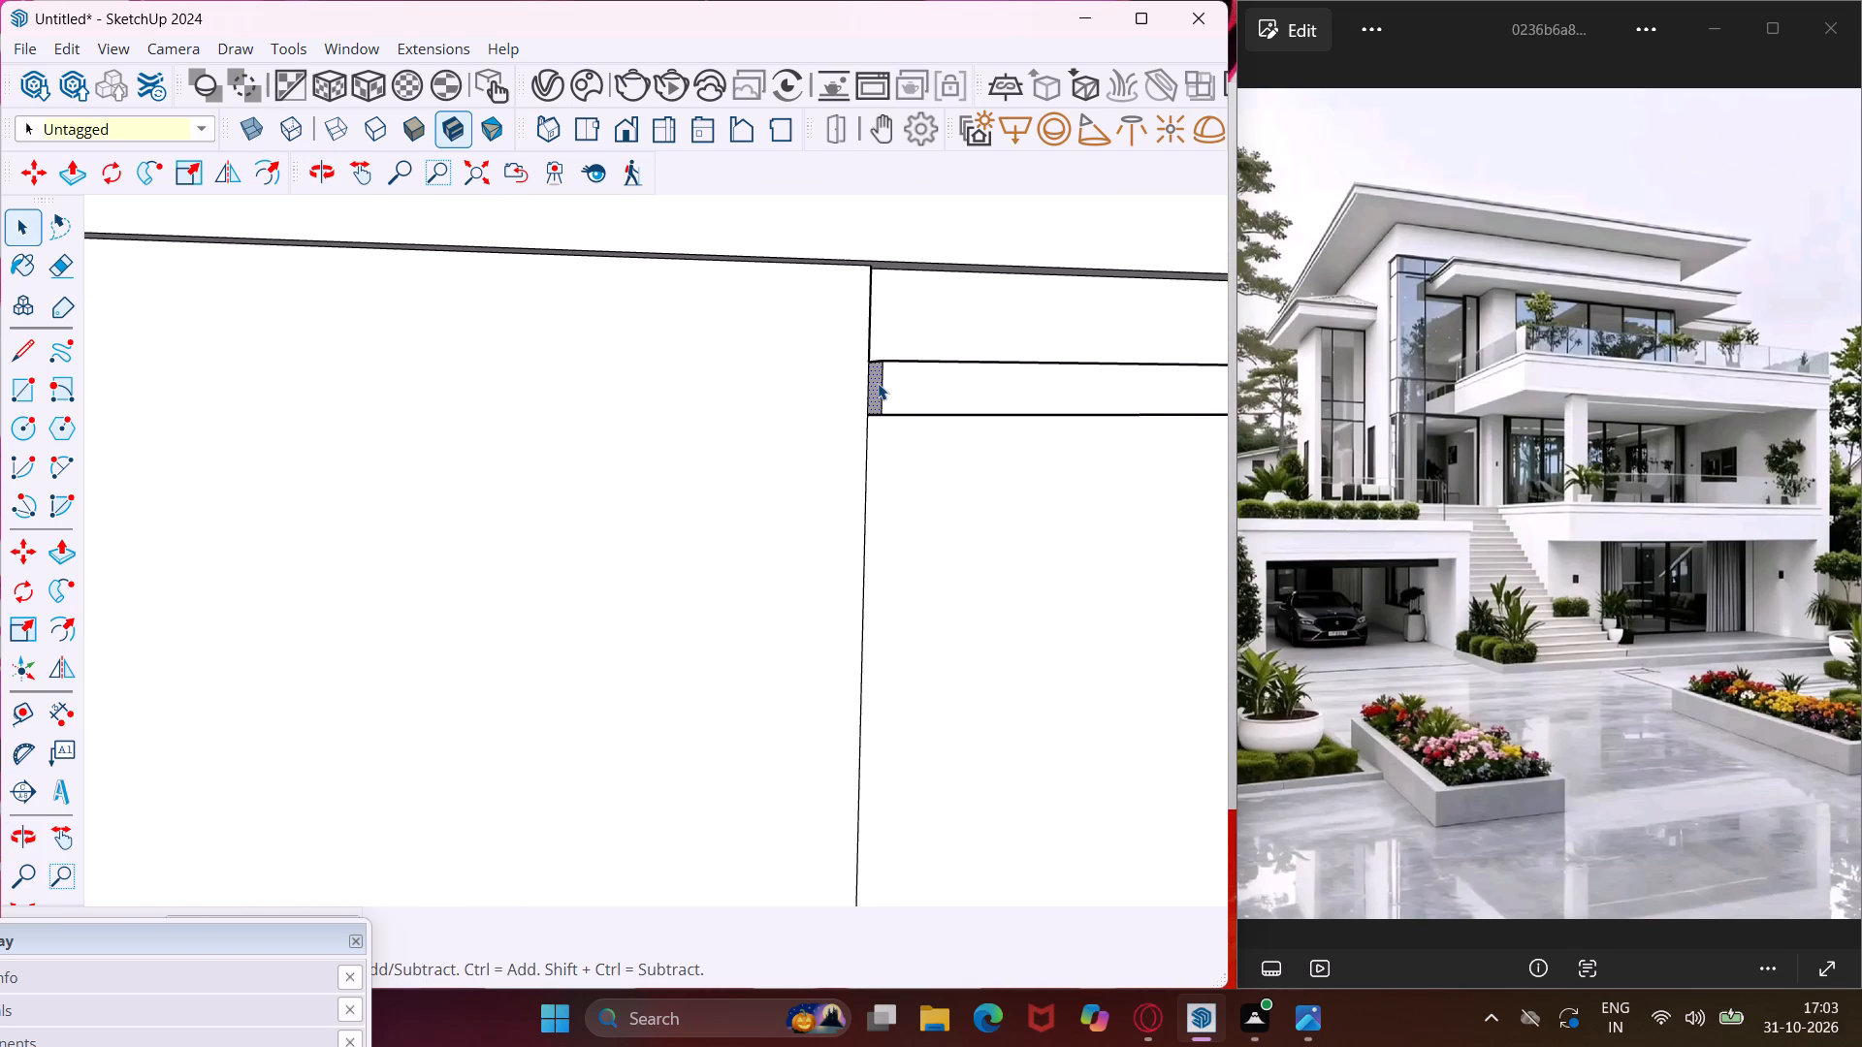
key(p)
click(878, 383)
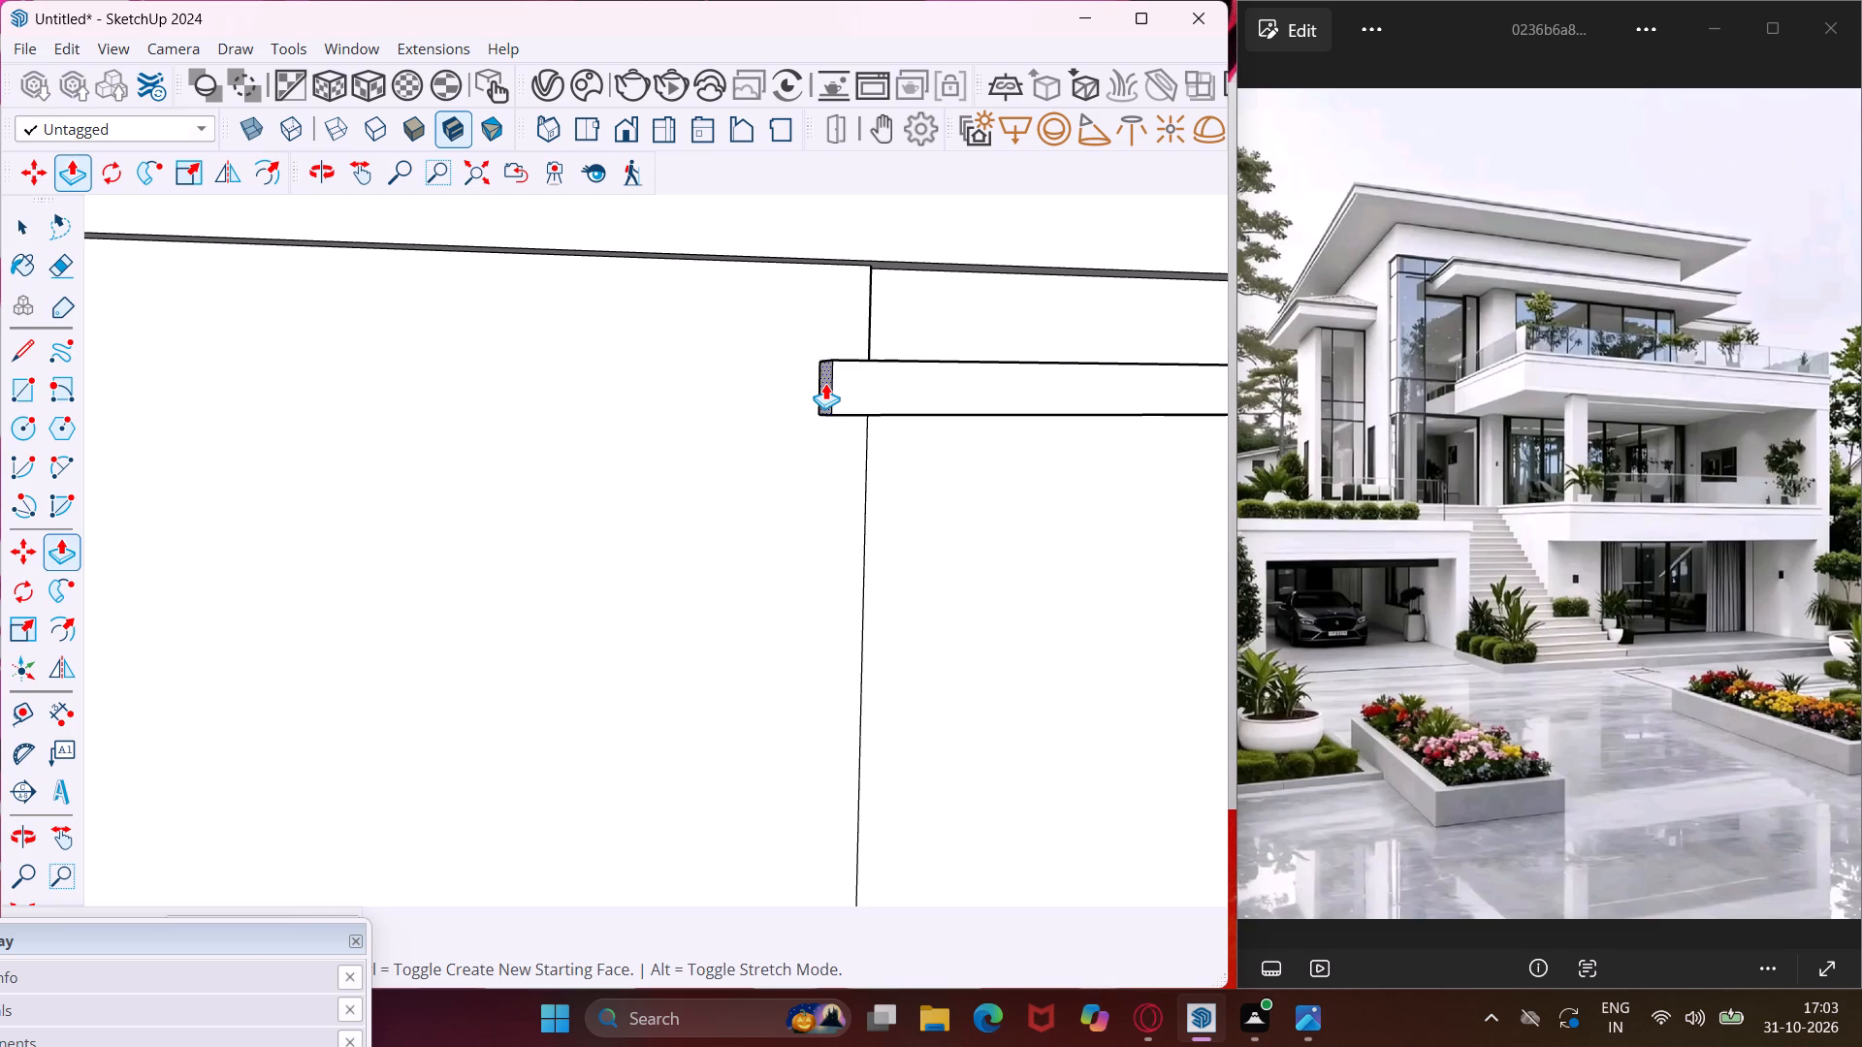
scroll(825, 383, down, 6)
middle_drag(825, 383, 672, 394)
scroll(657, 390, down, 7)
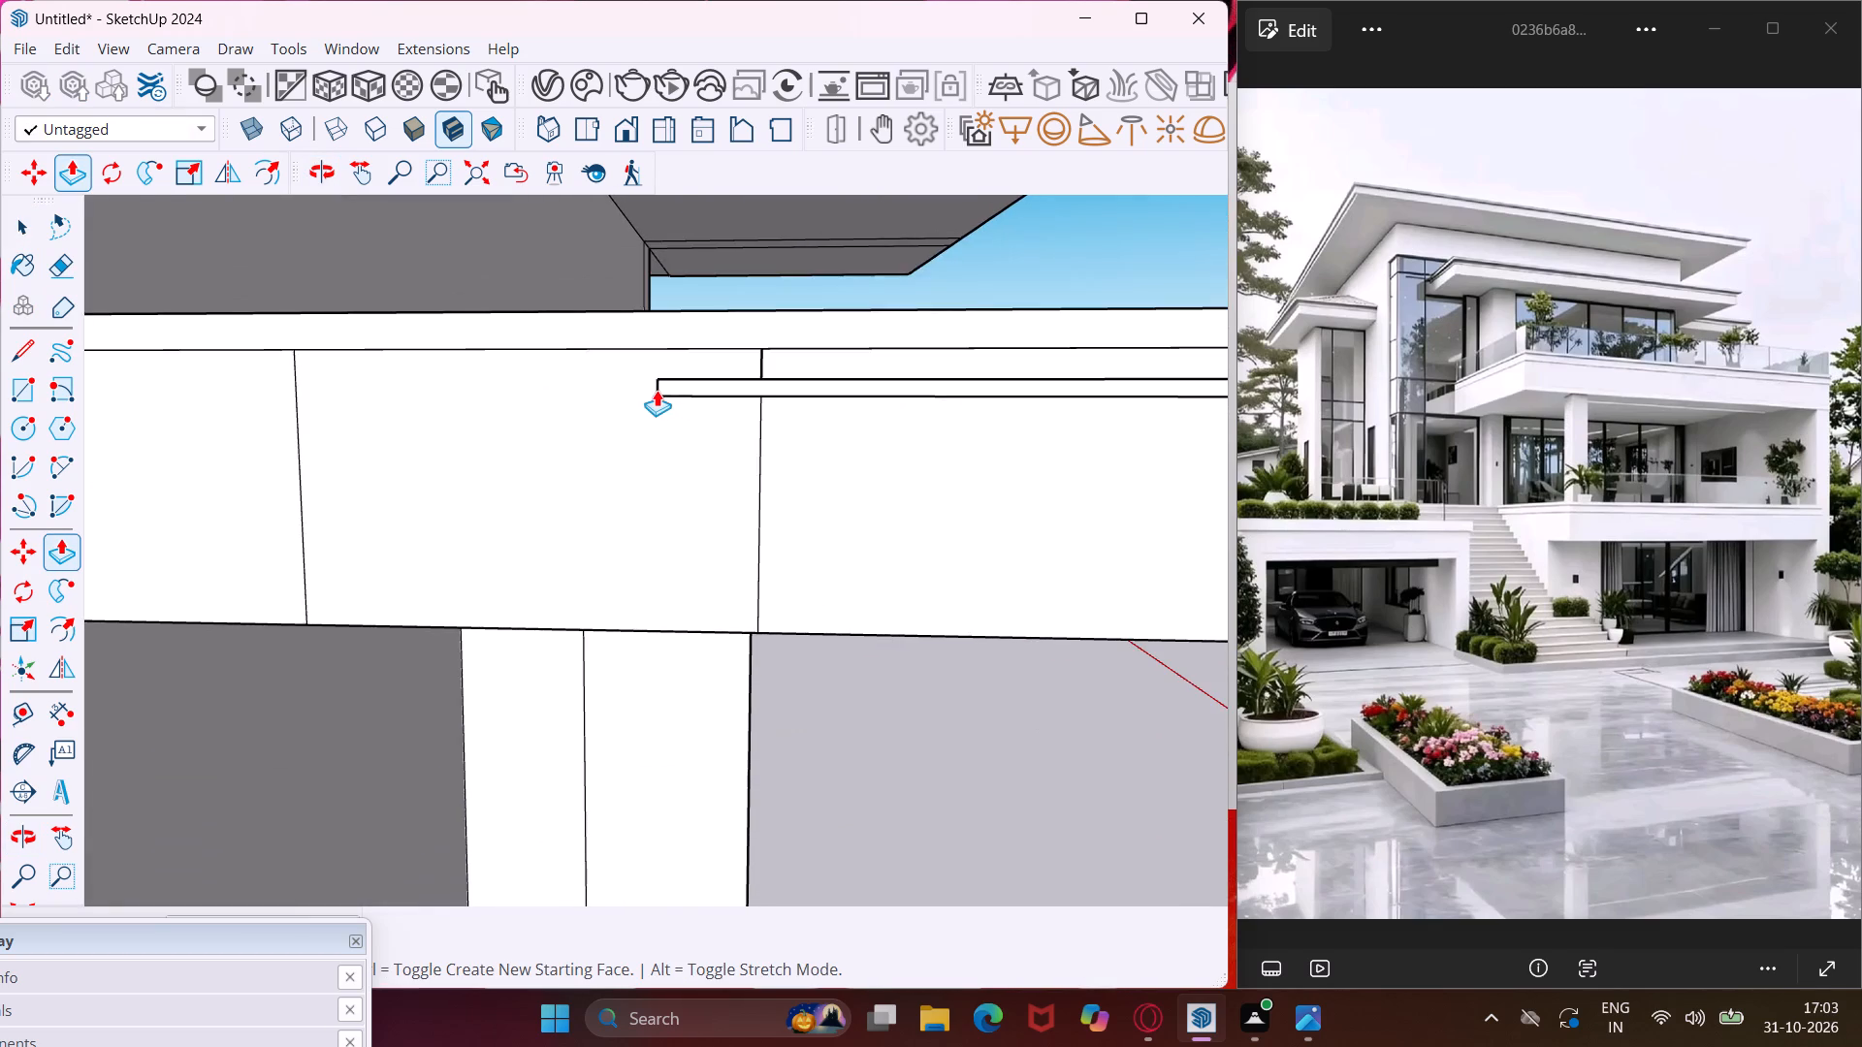
scroll(657, 390, down, 6)
click(237, 408)
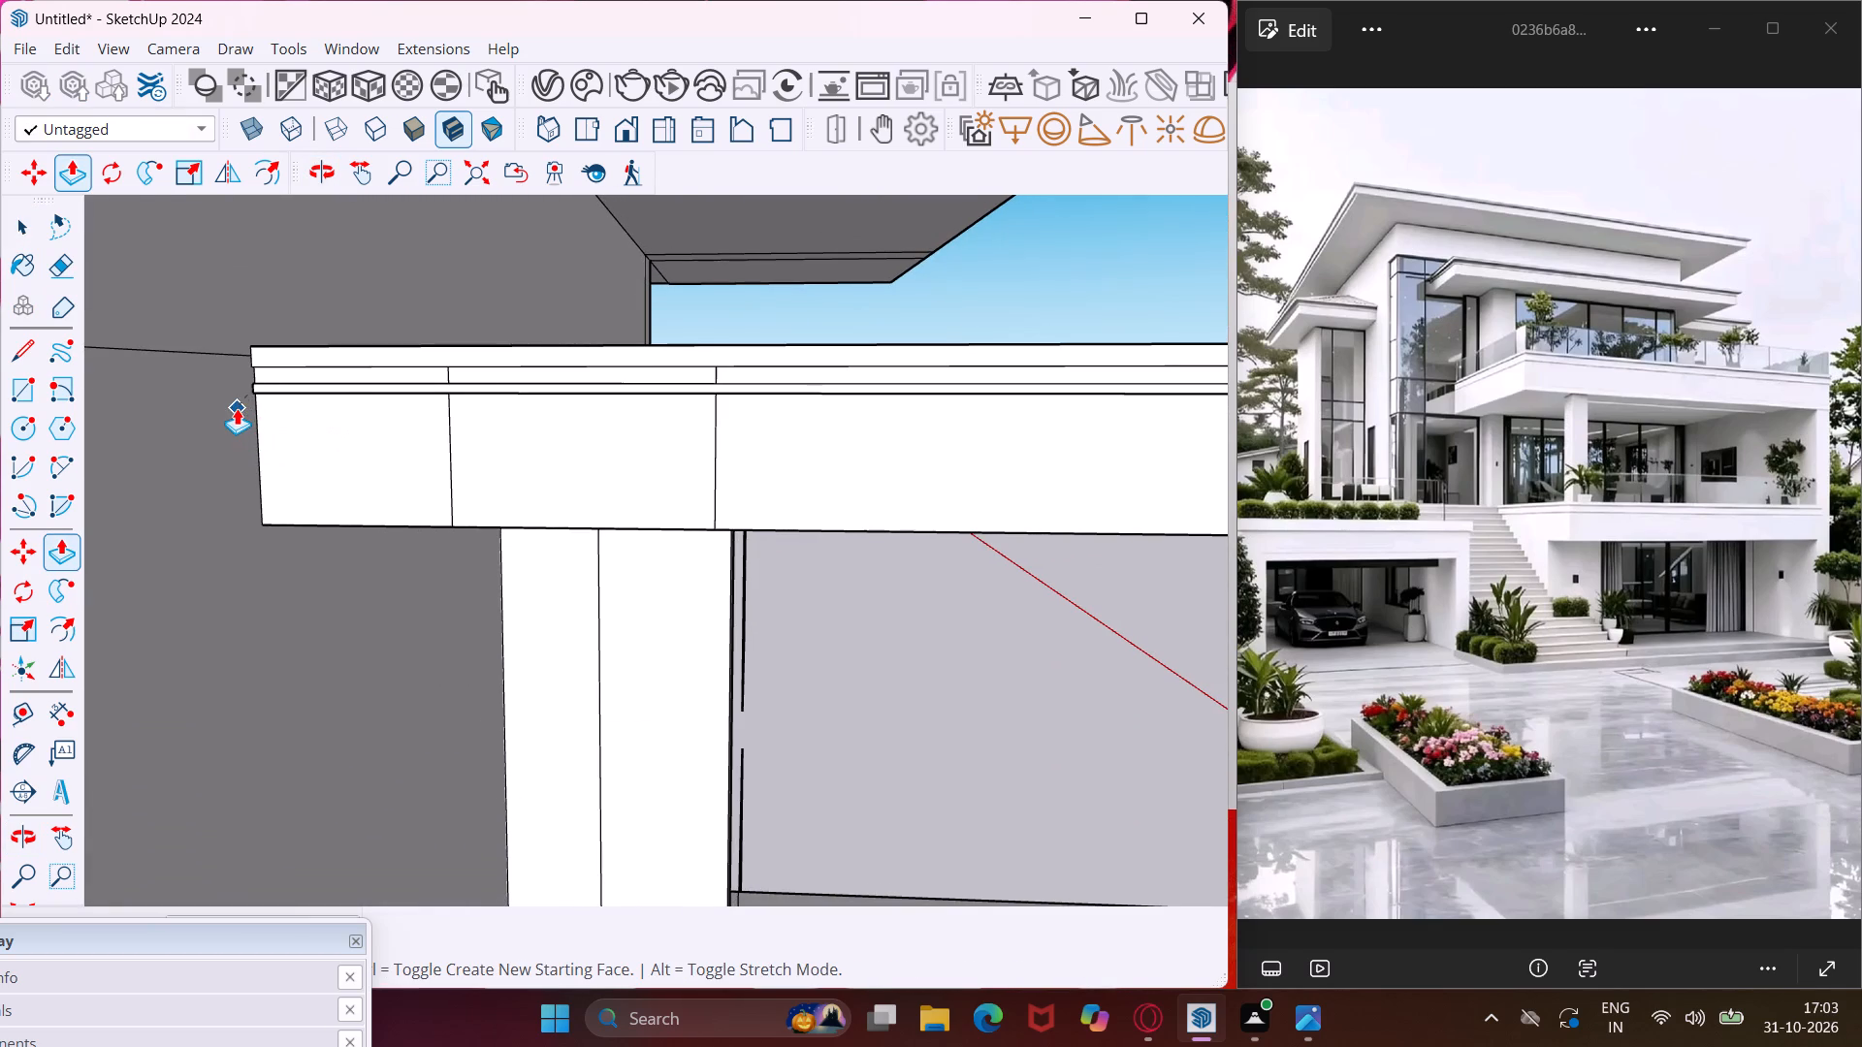
Pull the underside of the extended strip on the lower roof slab's garage side slightly downward.
scroll(519, 413, up, 4)
middle_drag(534, 408, 536, 297)
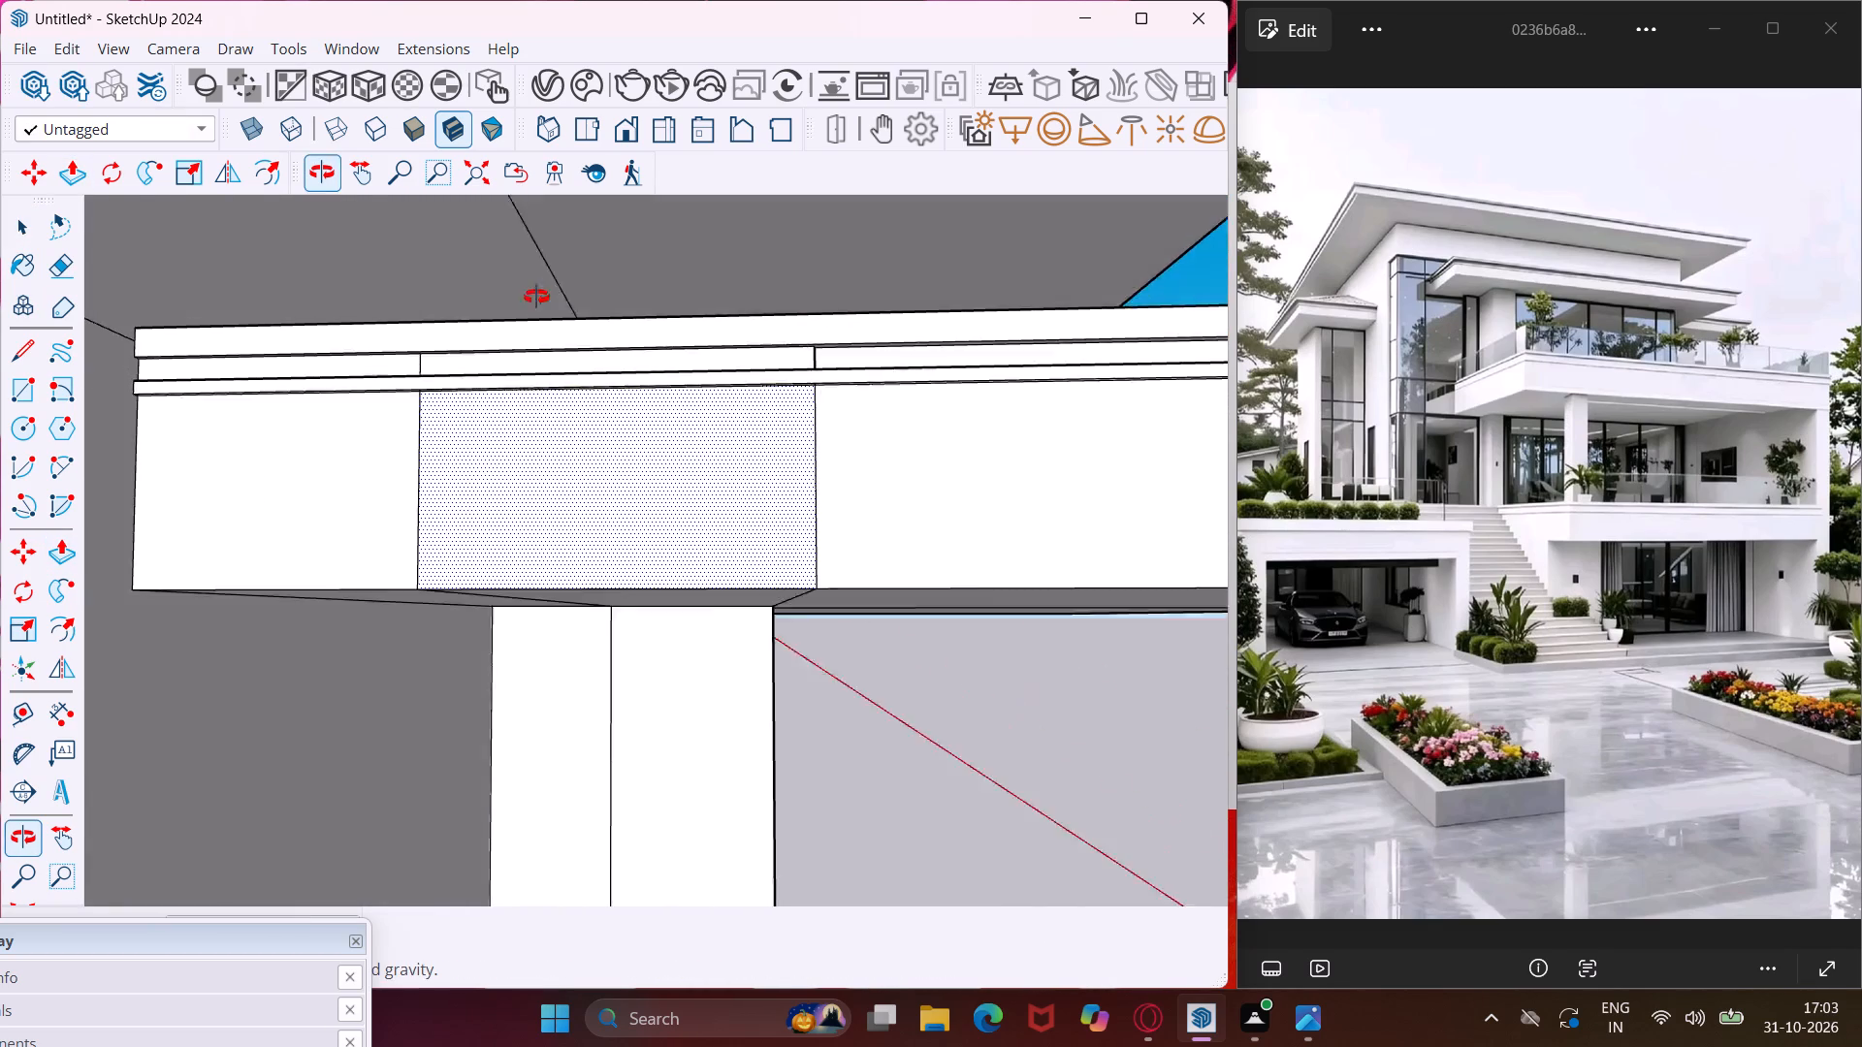
middle_drag(536, 297, 548, 251)
scroll(488, 399, up, 14)
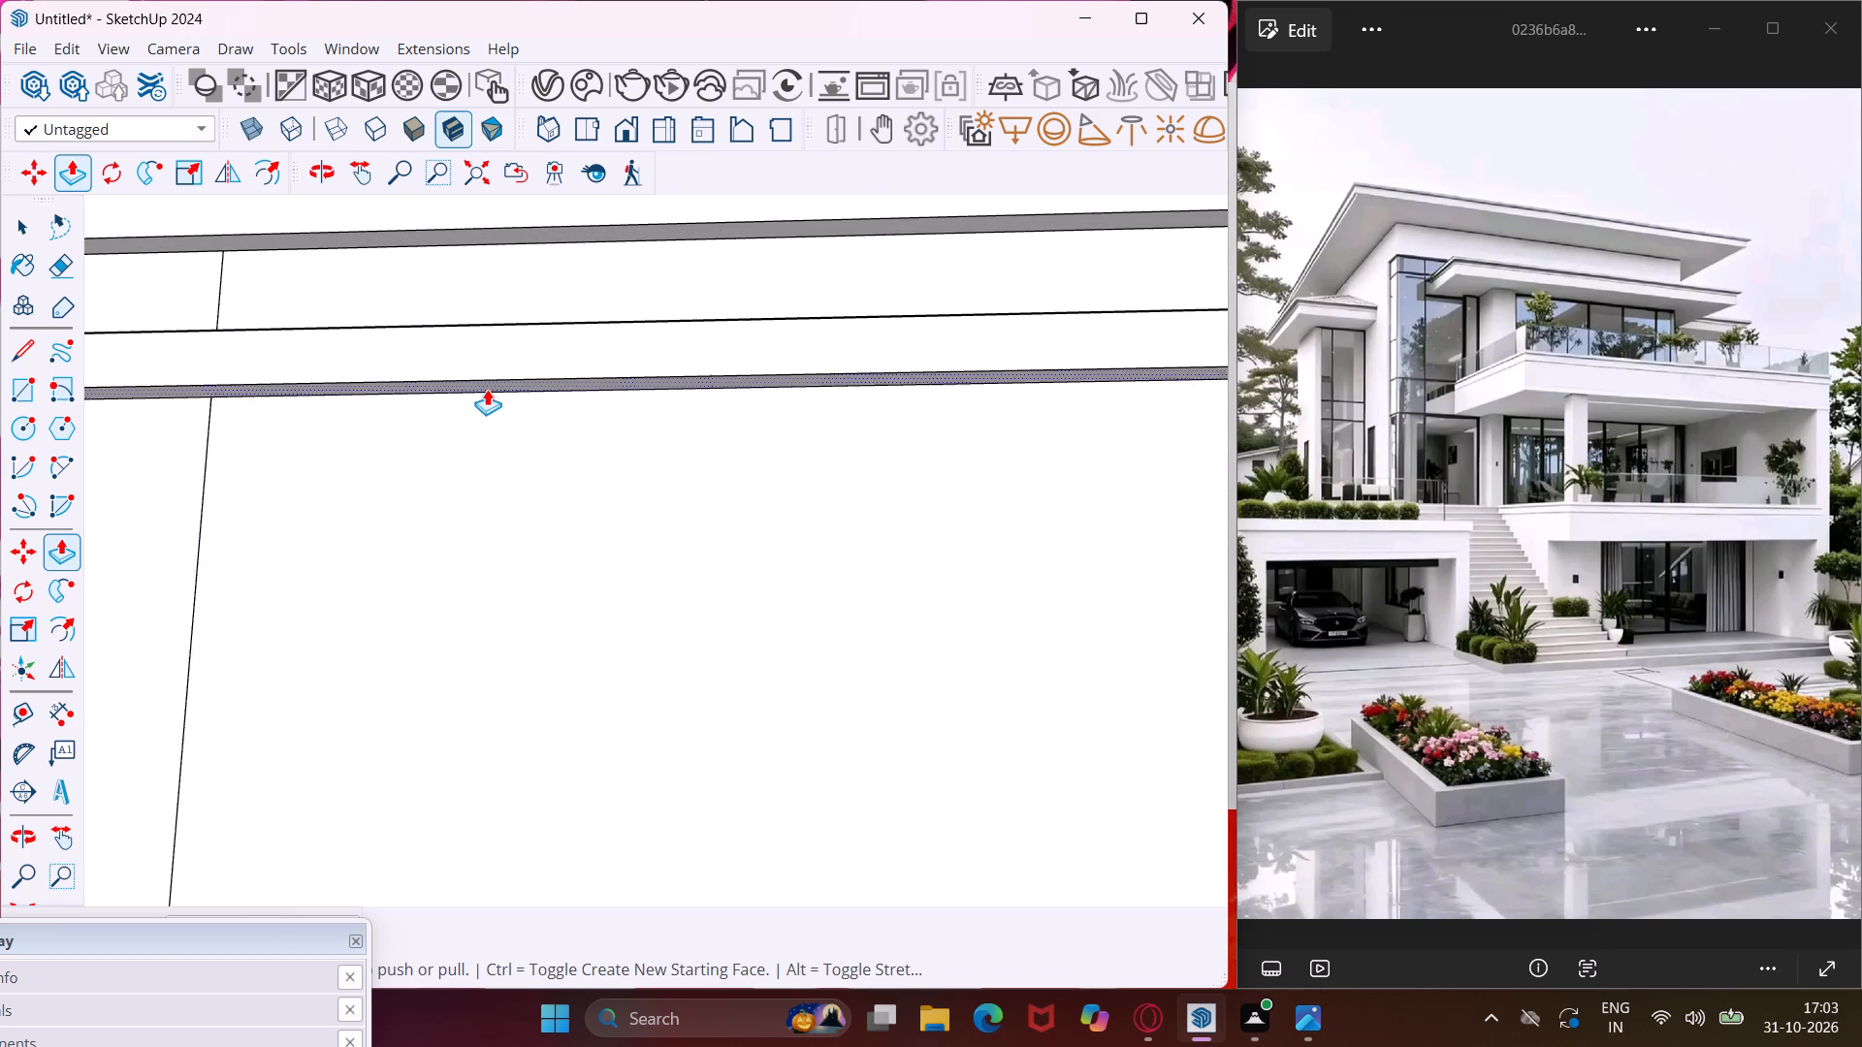
scroll(487, 389, up, 4)
click(482, 381)
click(477, 420)
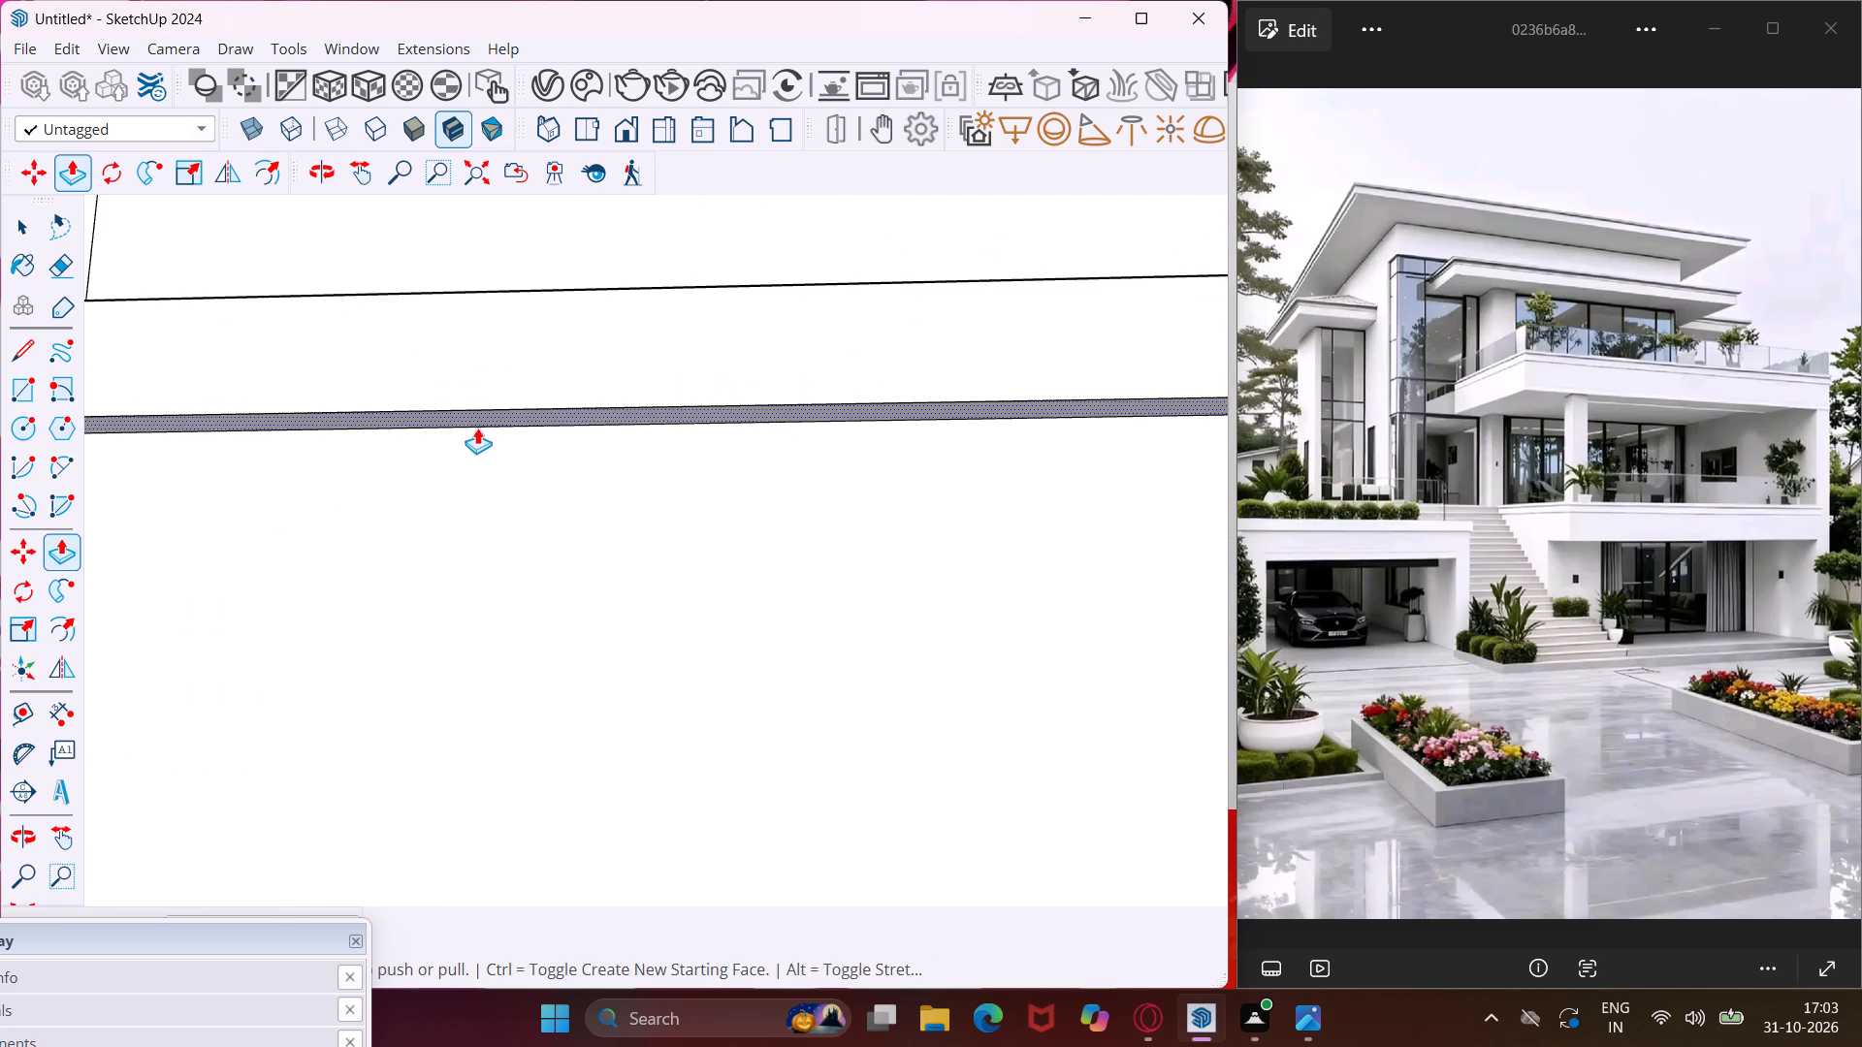
scroll(373, 512, down, 19)
middle_drag(371, 531, 236, 564)
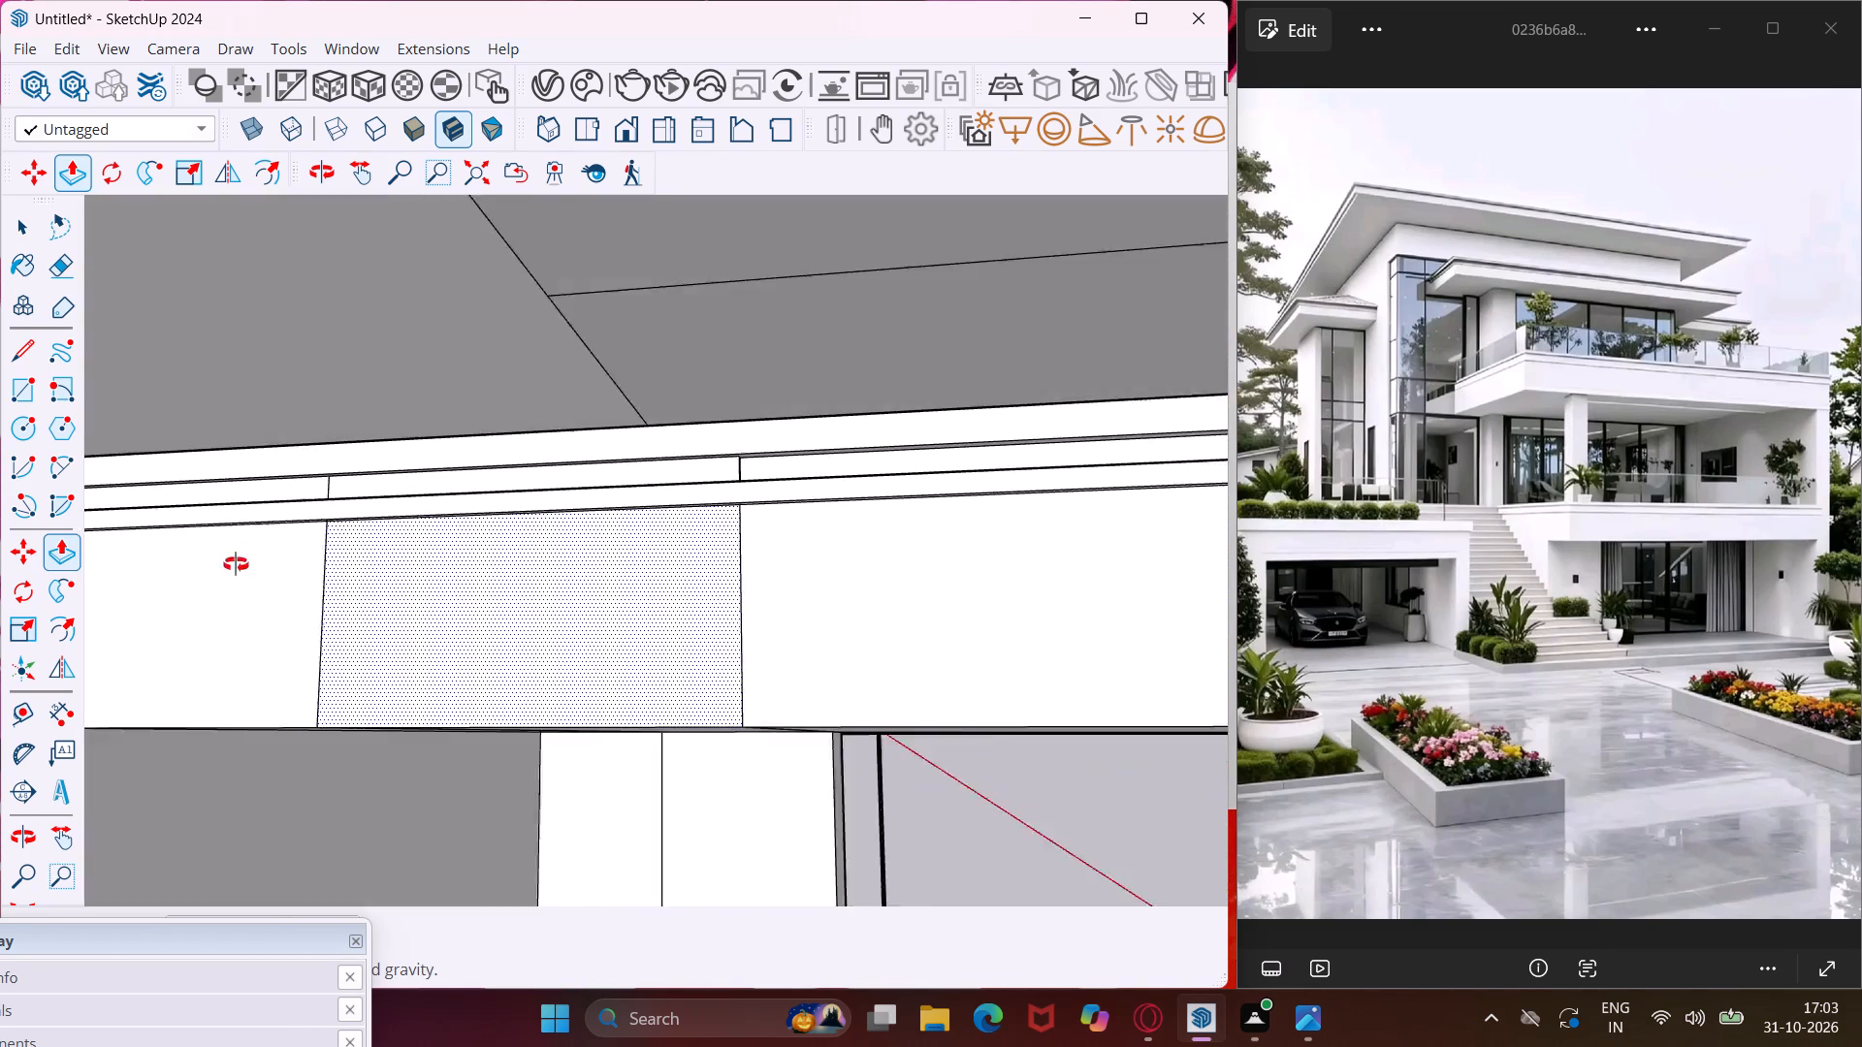
Repeat the downward pull on the underside of the lower roof slab's front strip so it meets the garage-side strip at the corner.
middle_drag(236, 564, 156, 578)
scroll(180, 557, down, 14)
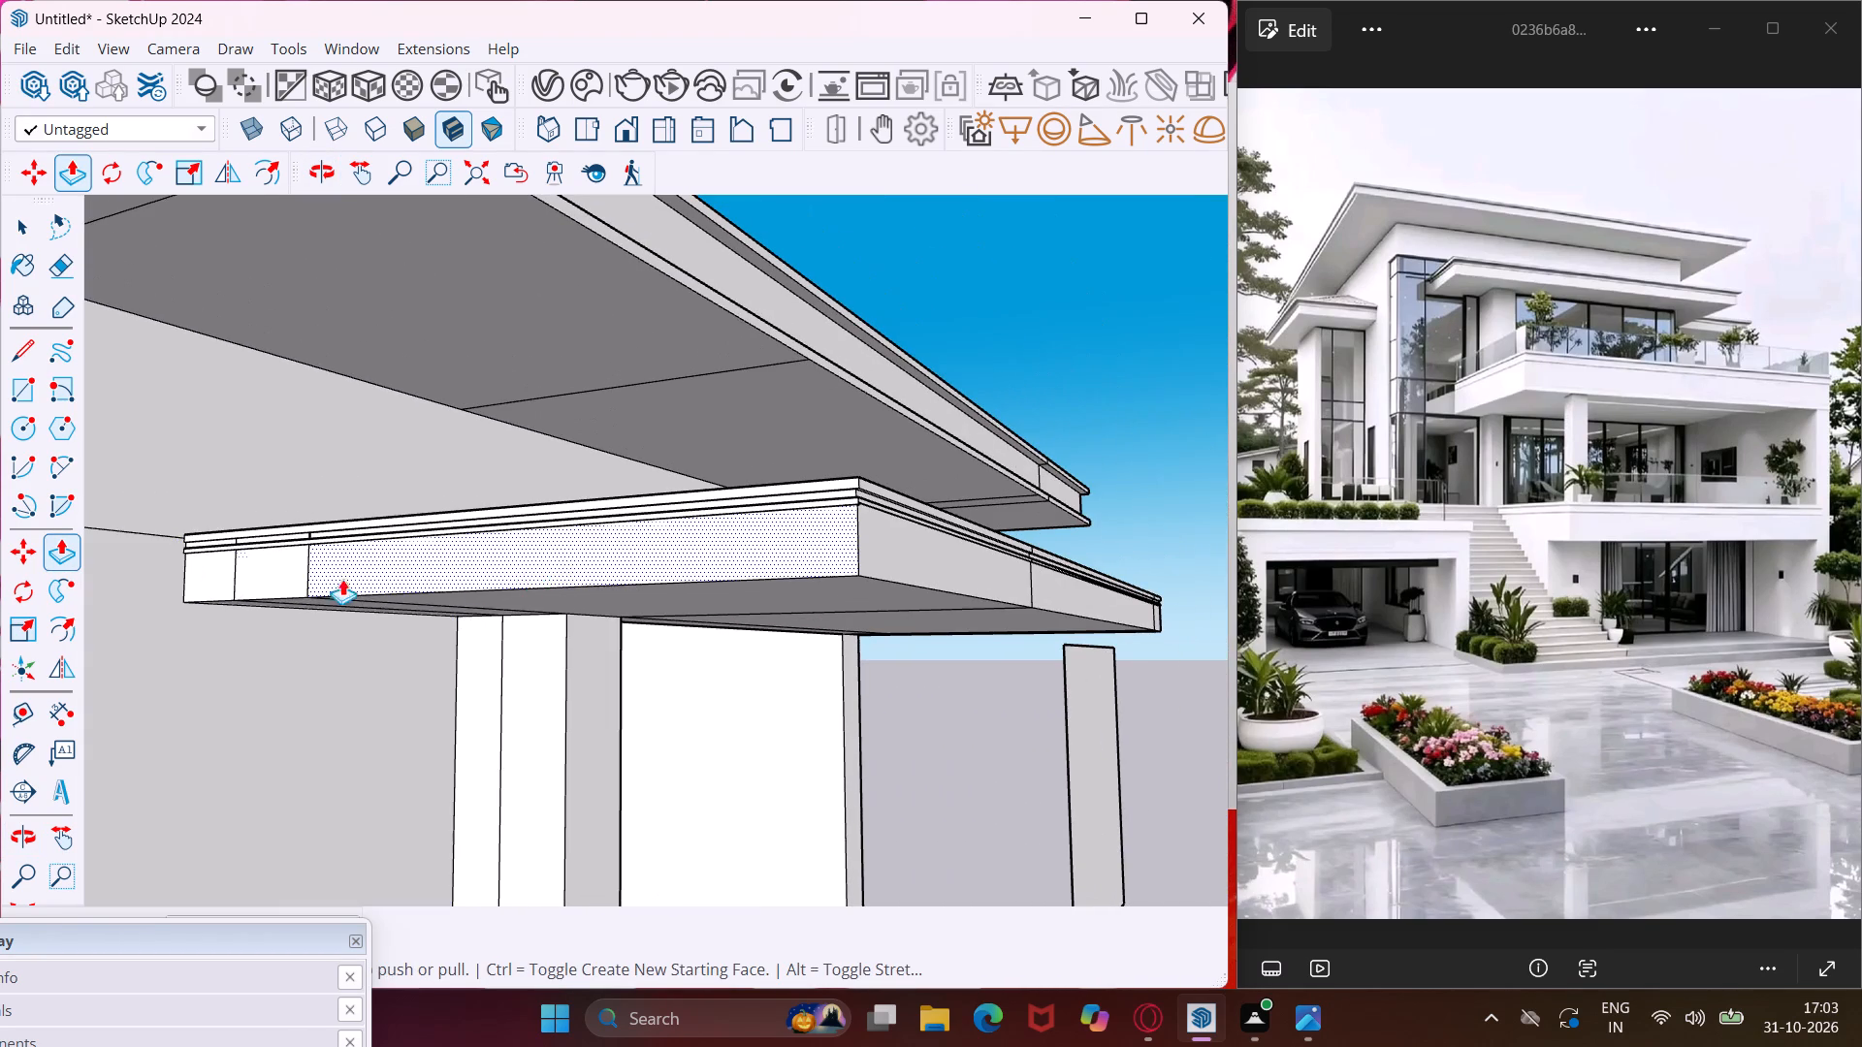
scroll(865, 506, up, 15)
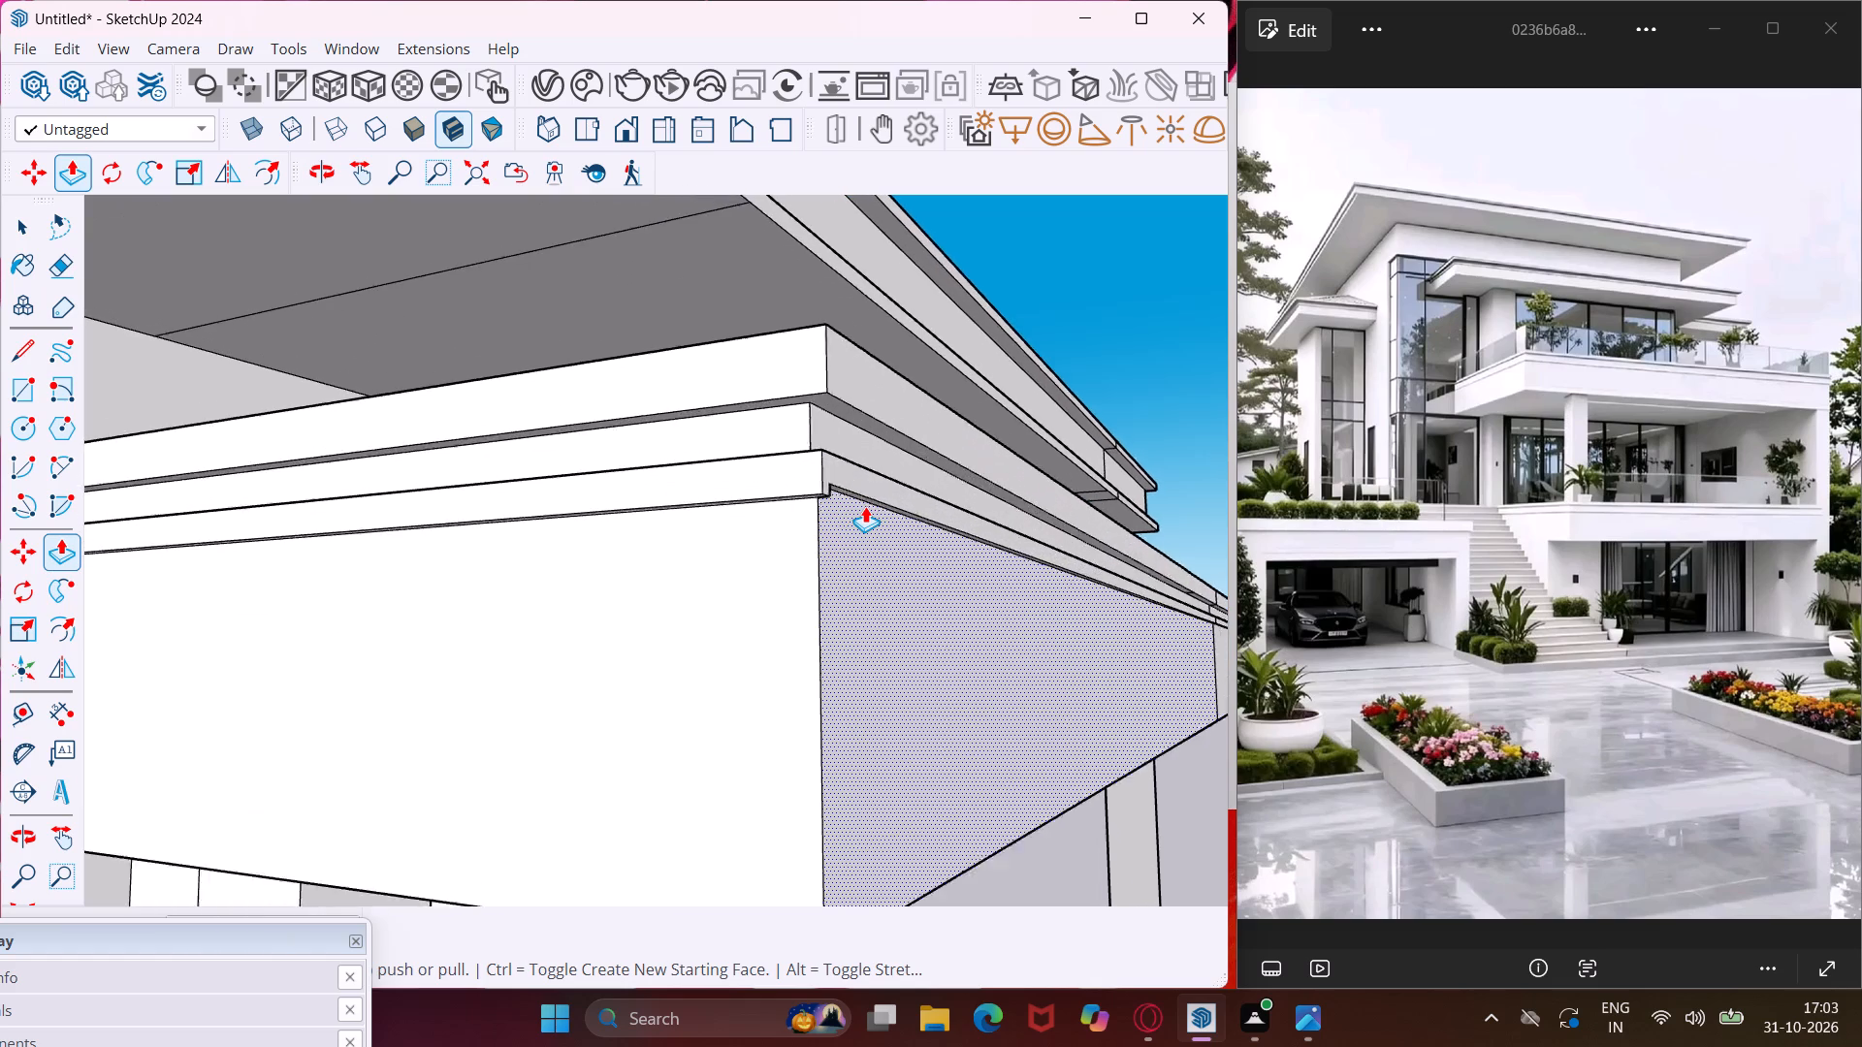
scroll(865, 506, up, 15)
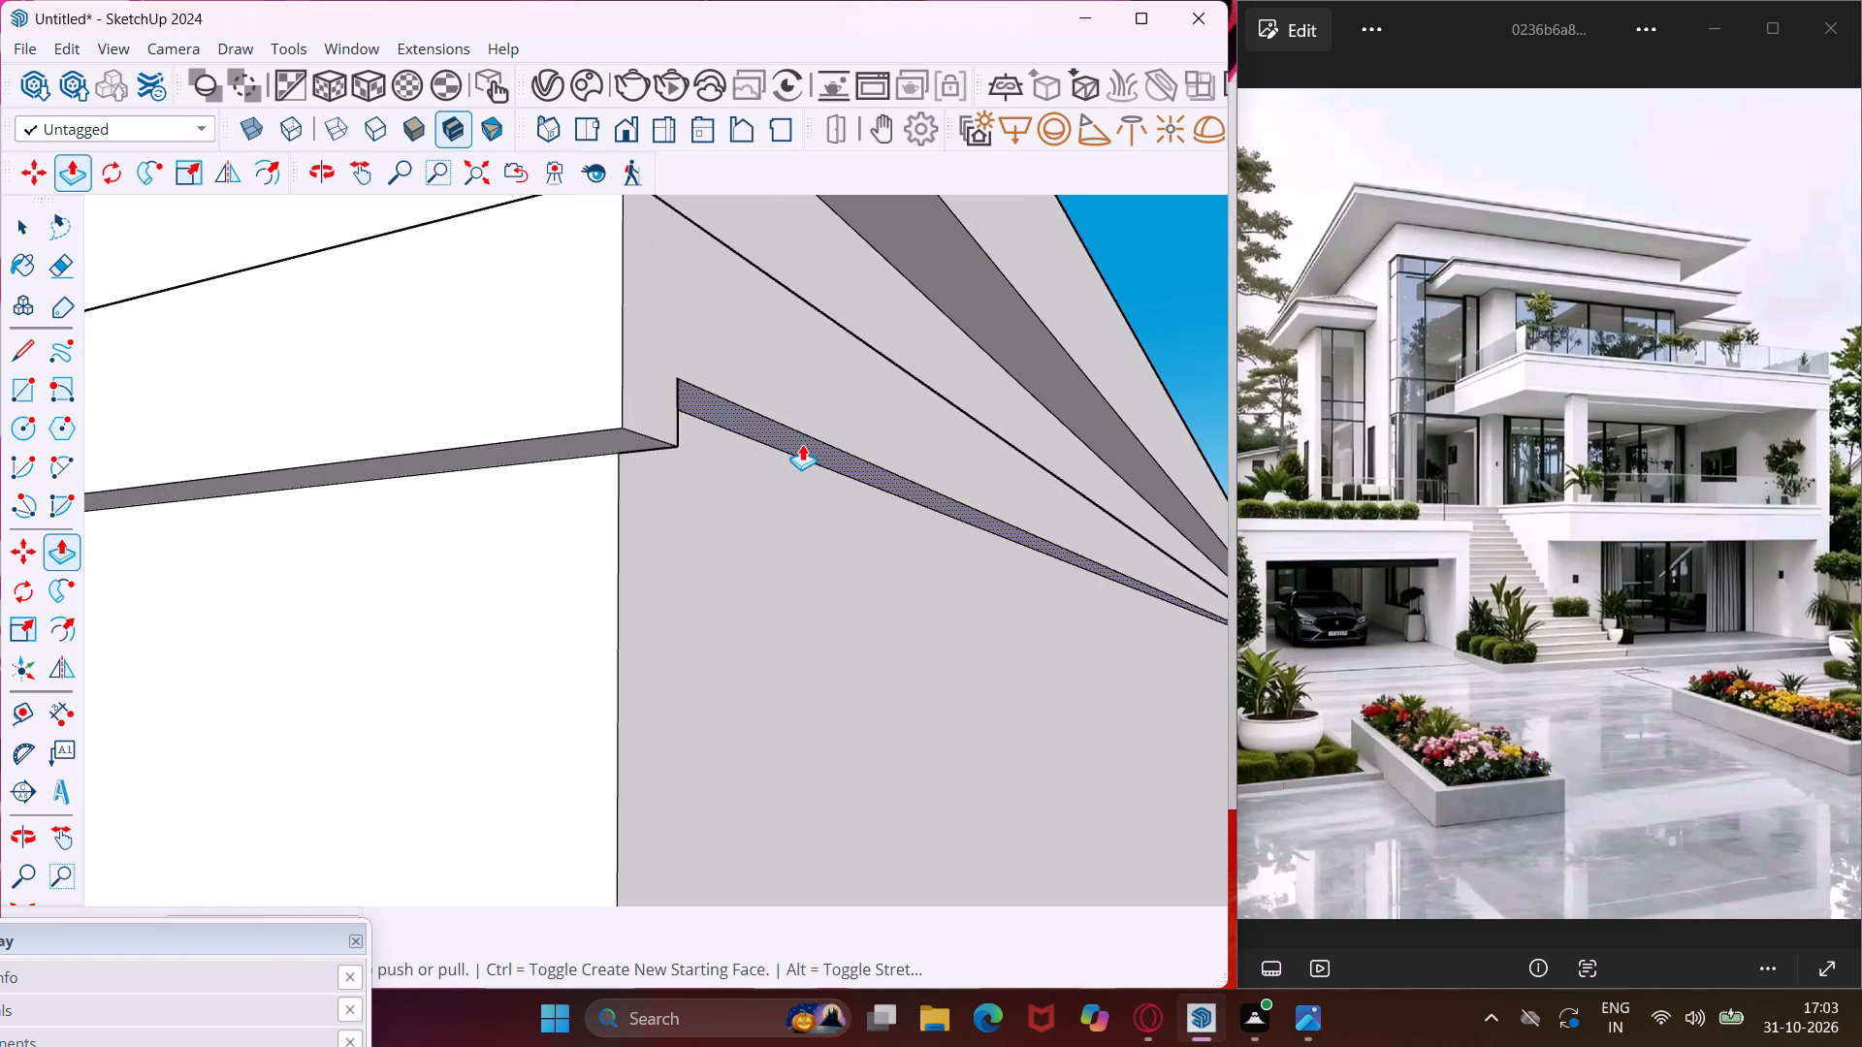
double_click(802, 444)
scroll(794, 445, down, 8)
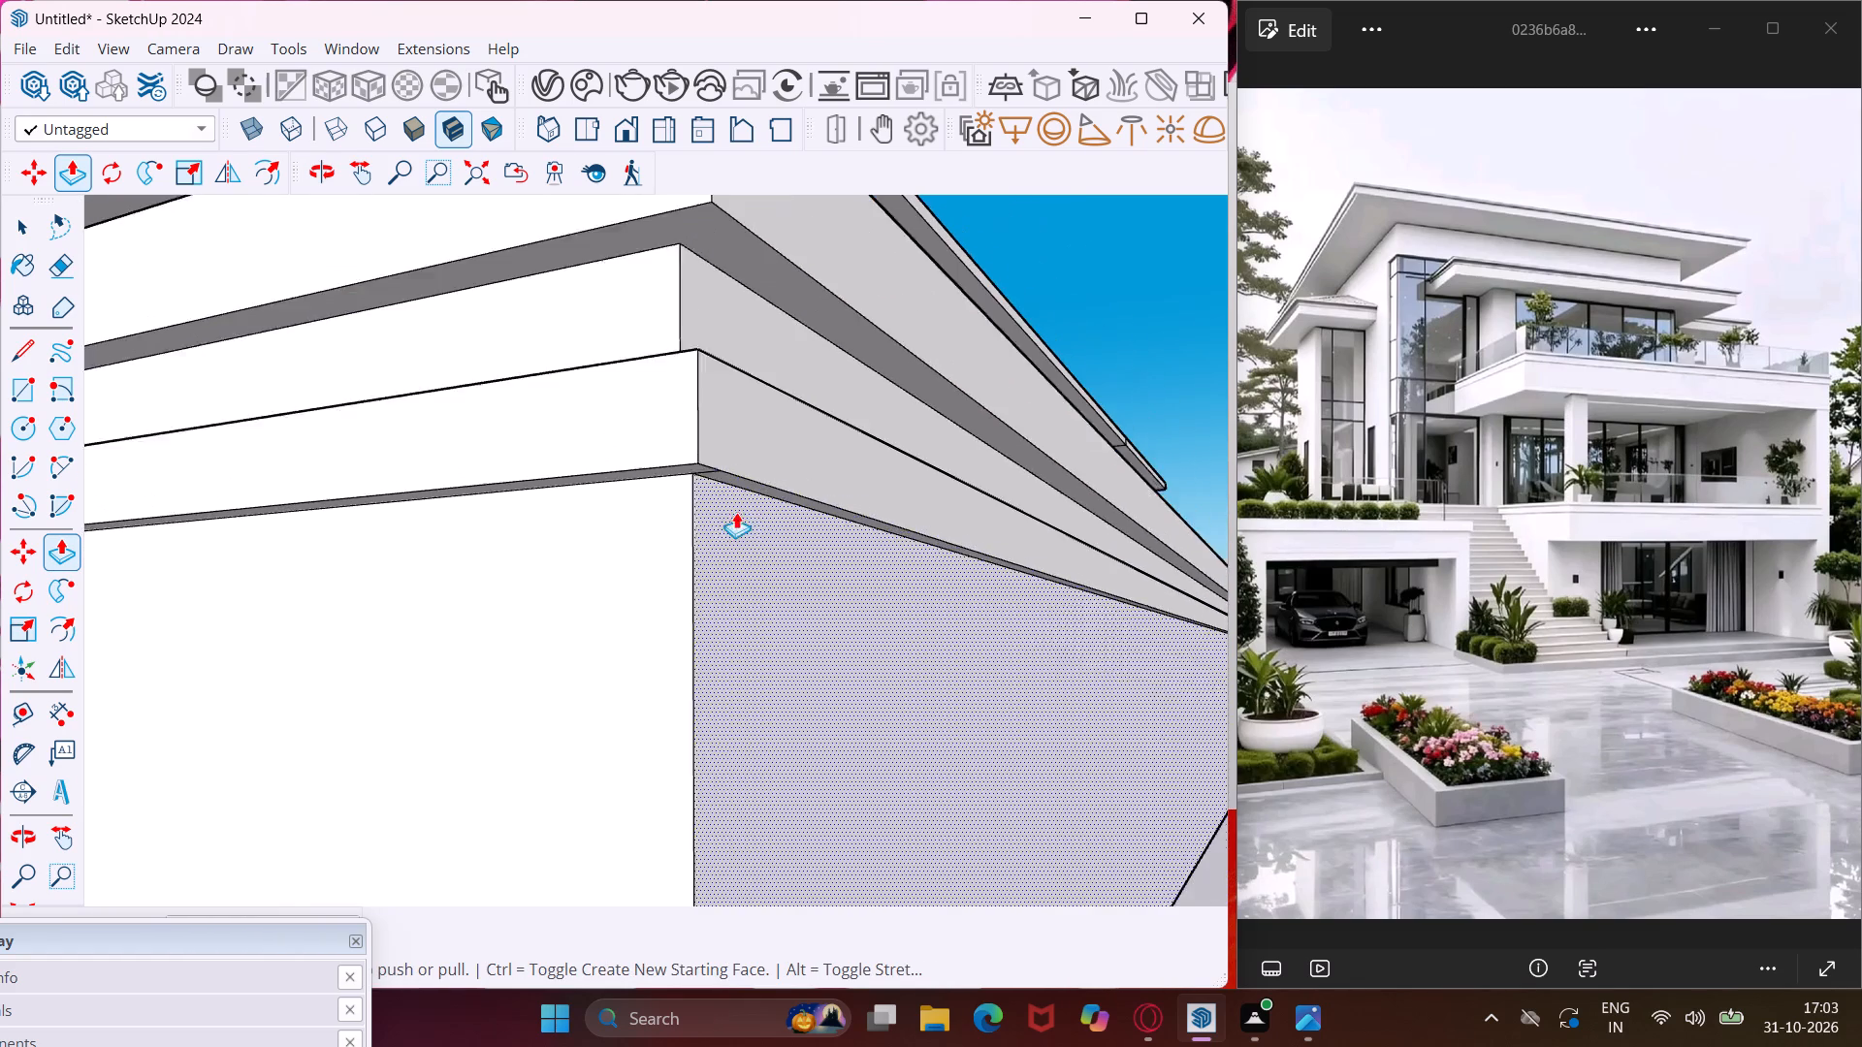
scroll(567, 587, down, 18)
scroll(514, 581, down, 5)
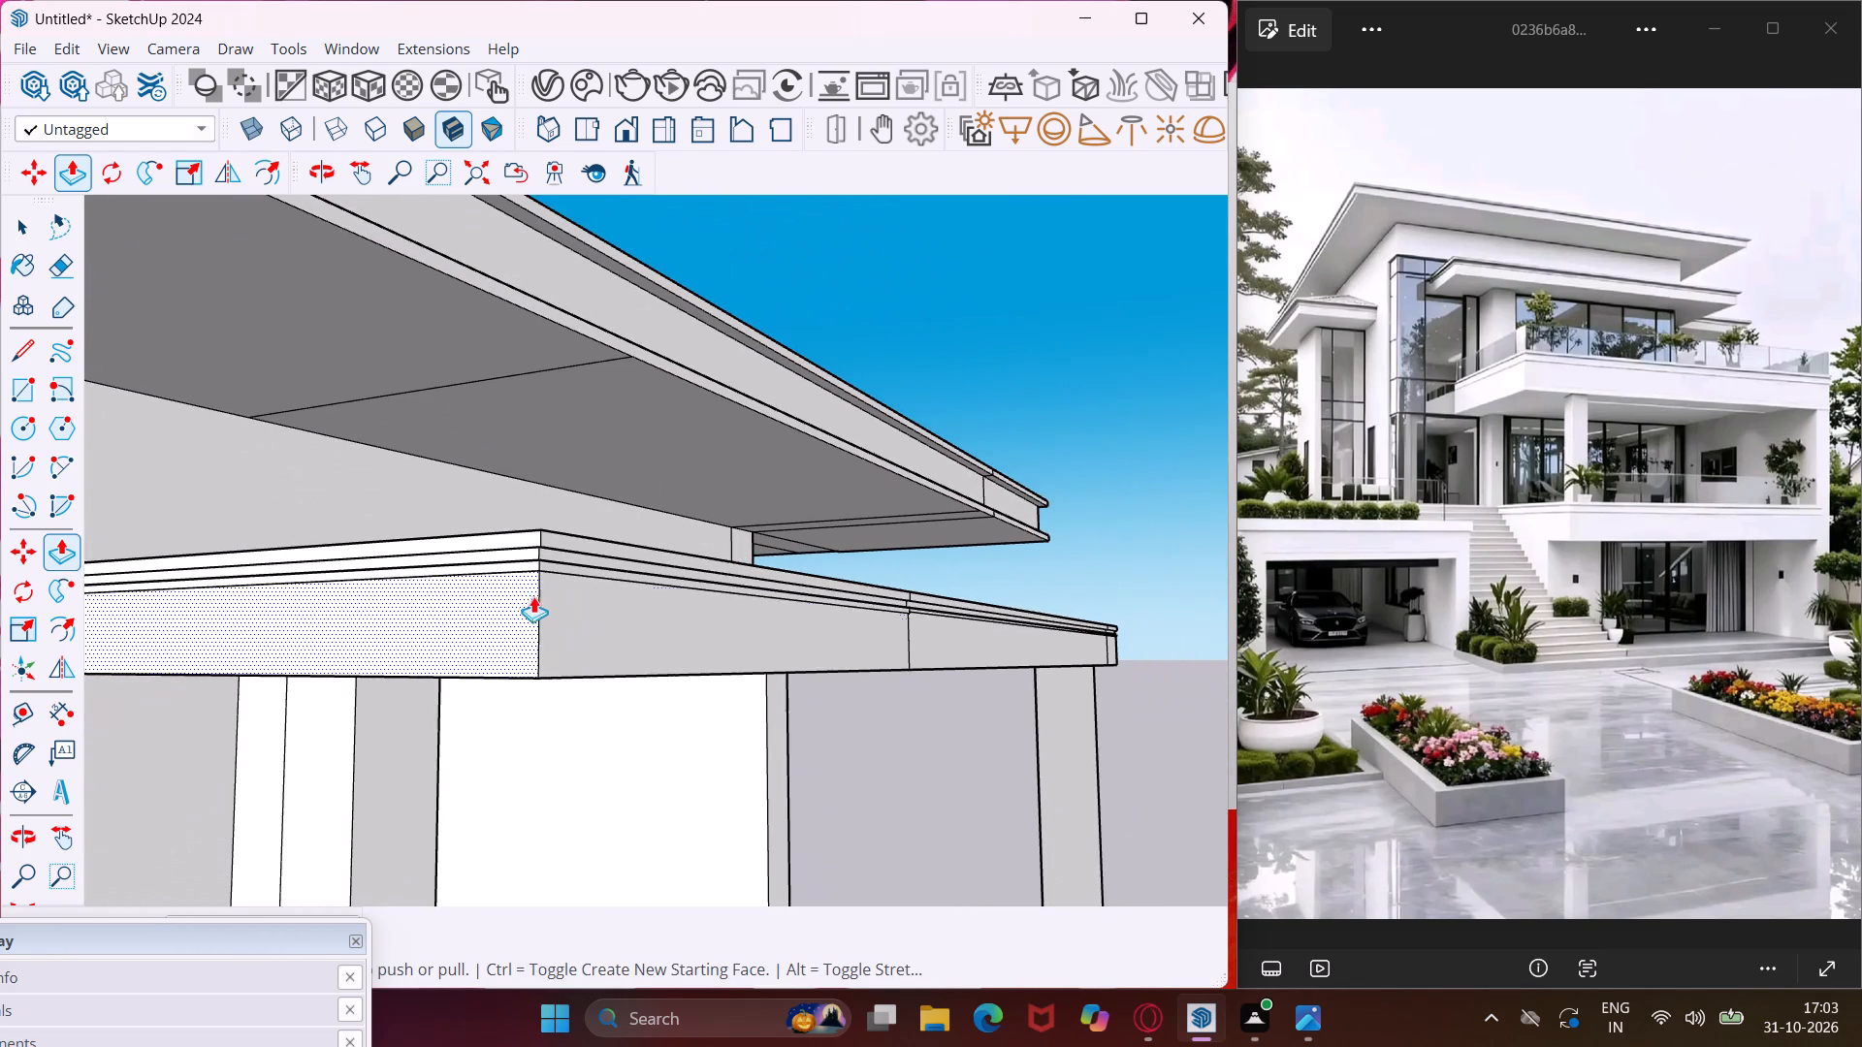
Repeat the same pull on the two projecting strip sections meeting at the seam along the lower roof slab's edge.
scroll(1110, 619, up, 5)
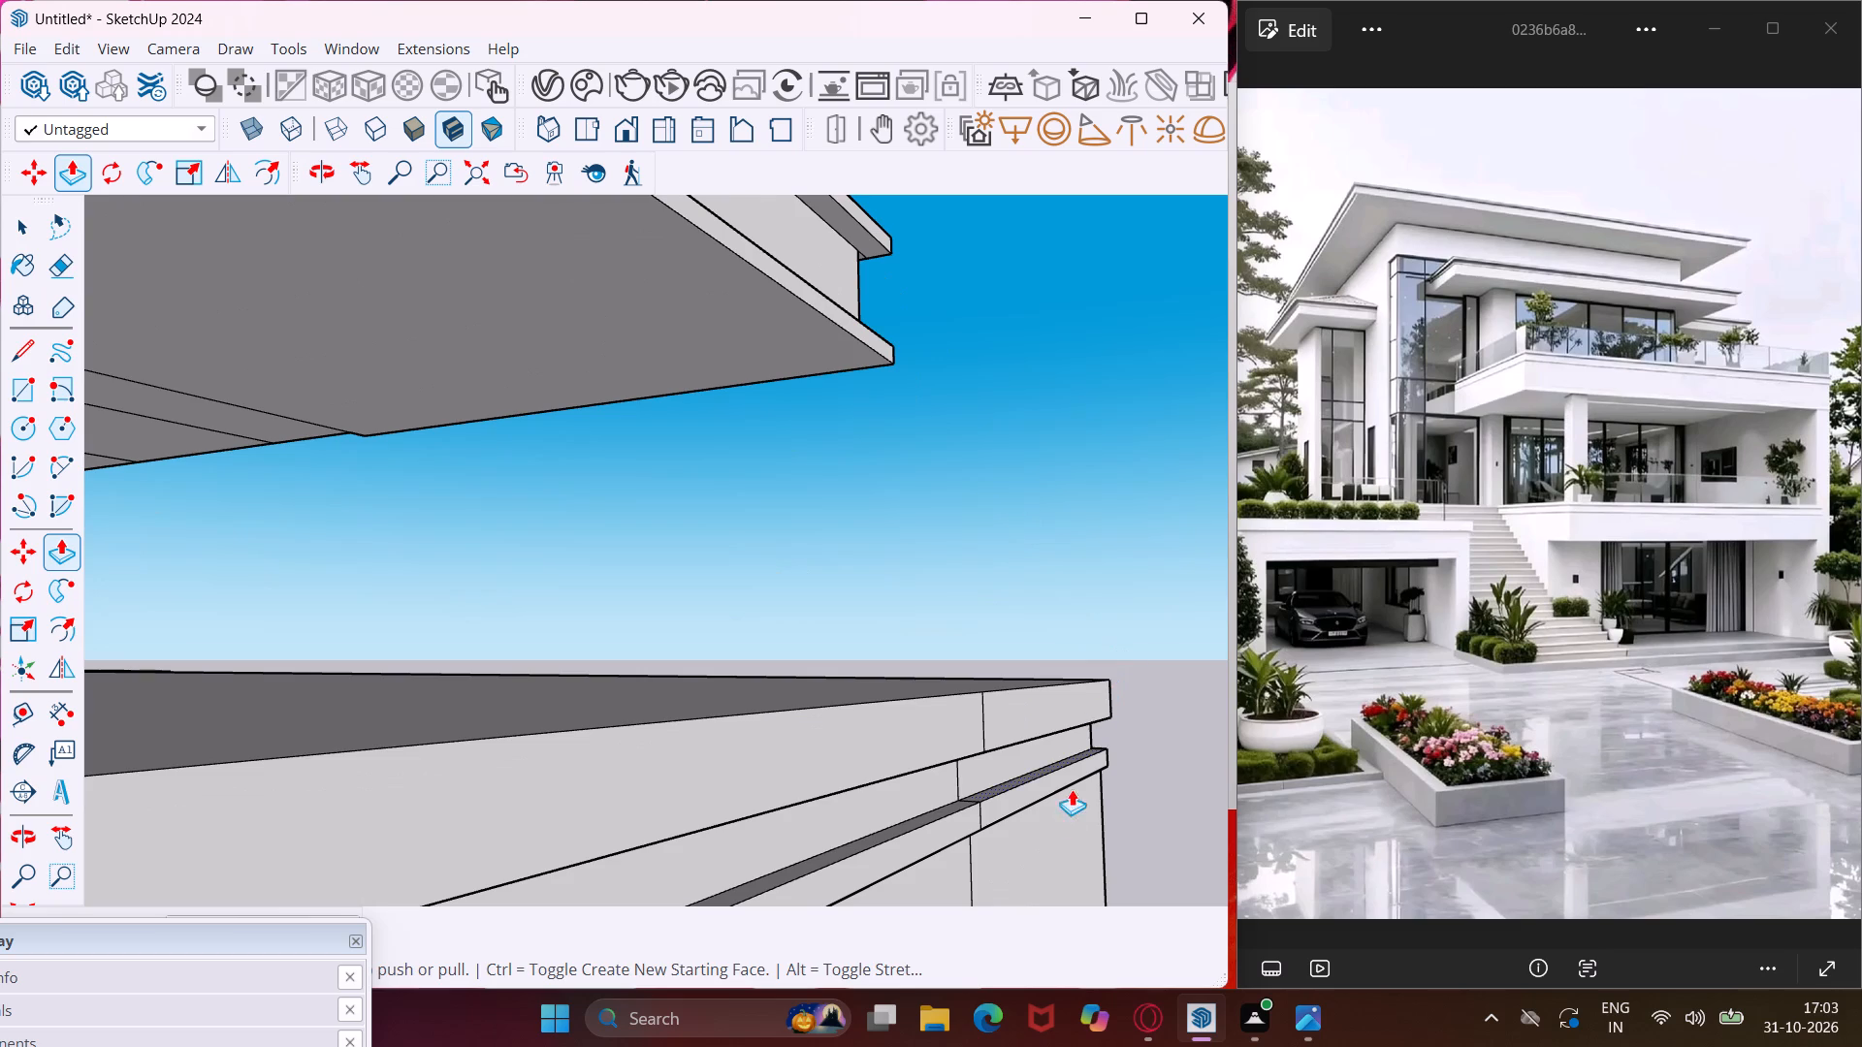
middle_drag(1058, 821, 995, 555)
scroll(967, 566, up, 6)
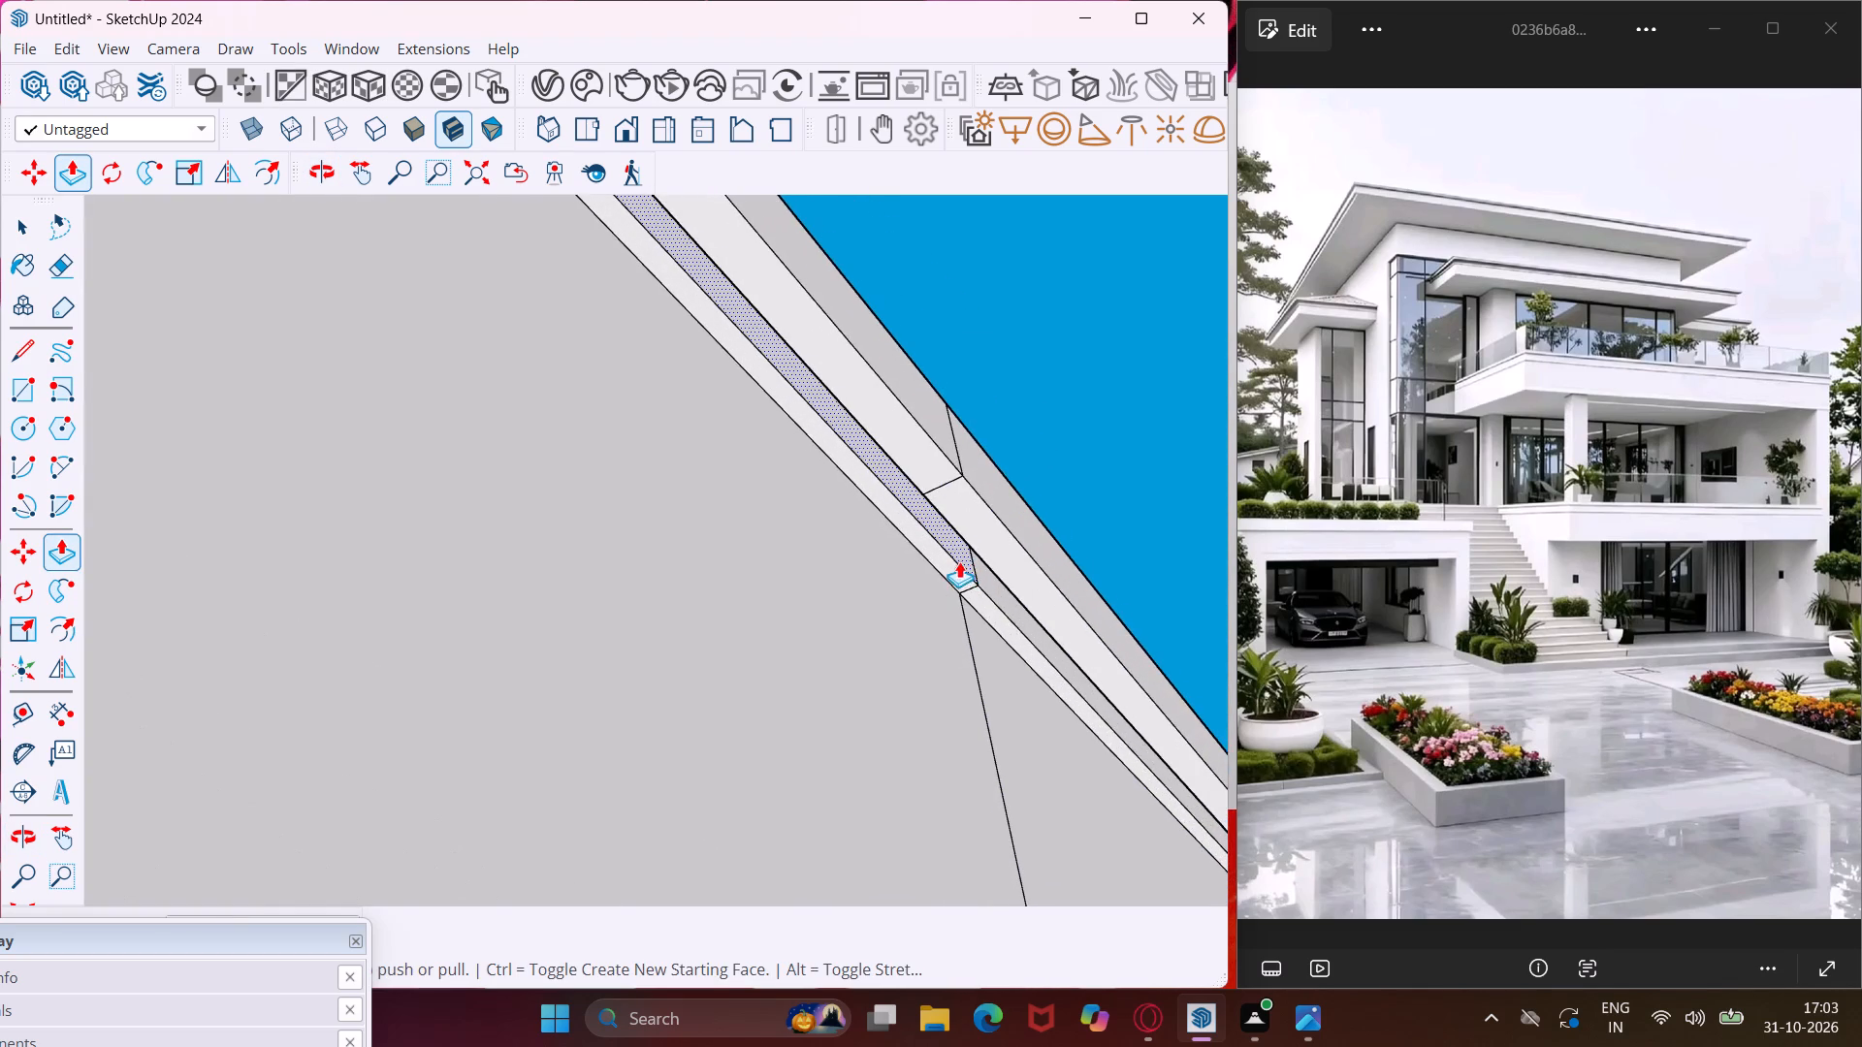
scroll(959, 561, up, 7)
double_click(947, 575)
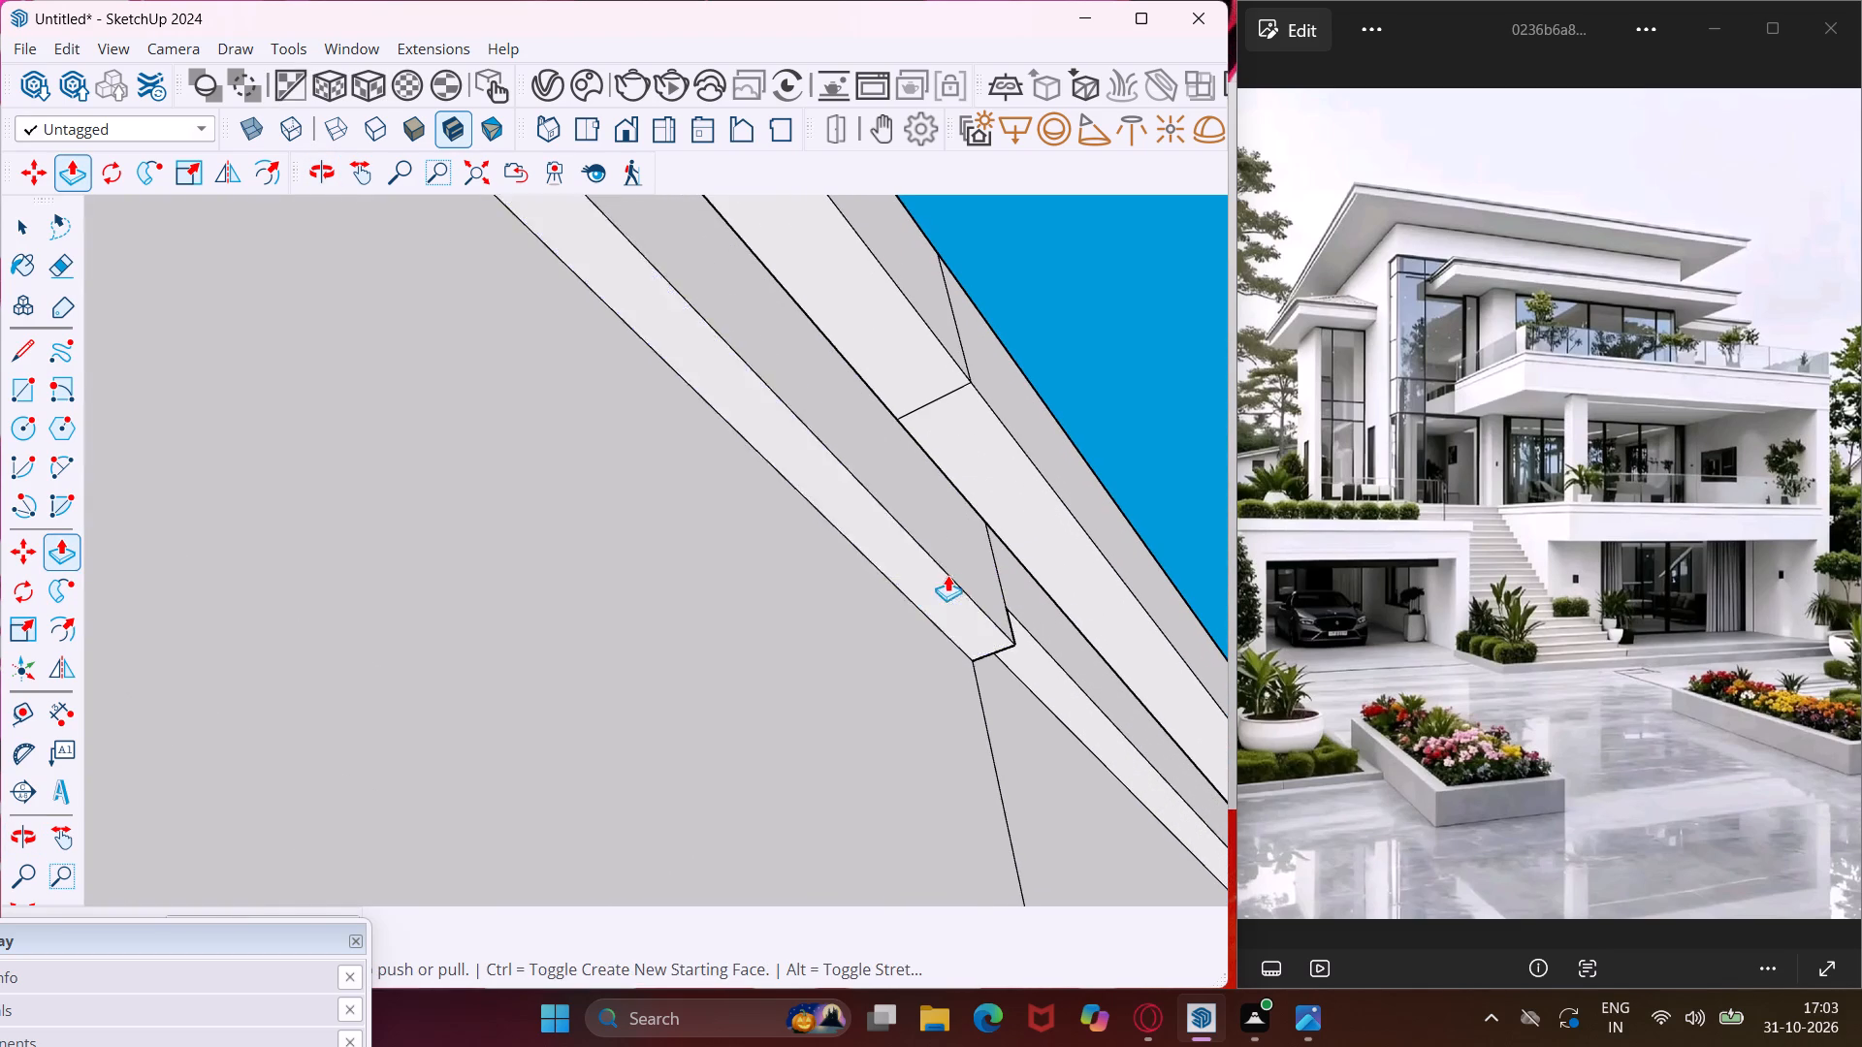
double_click(1031, 643)
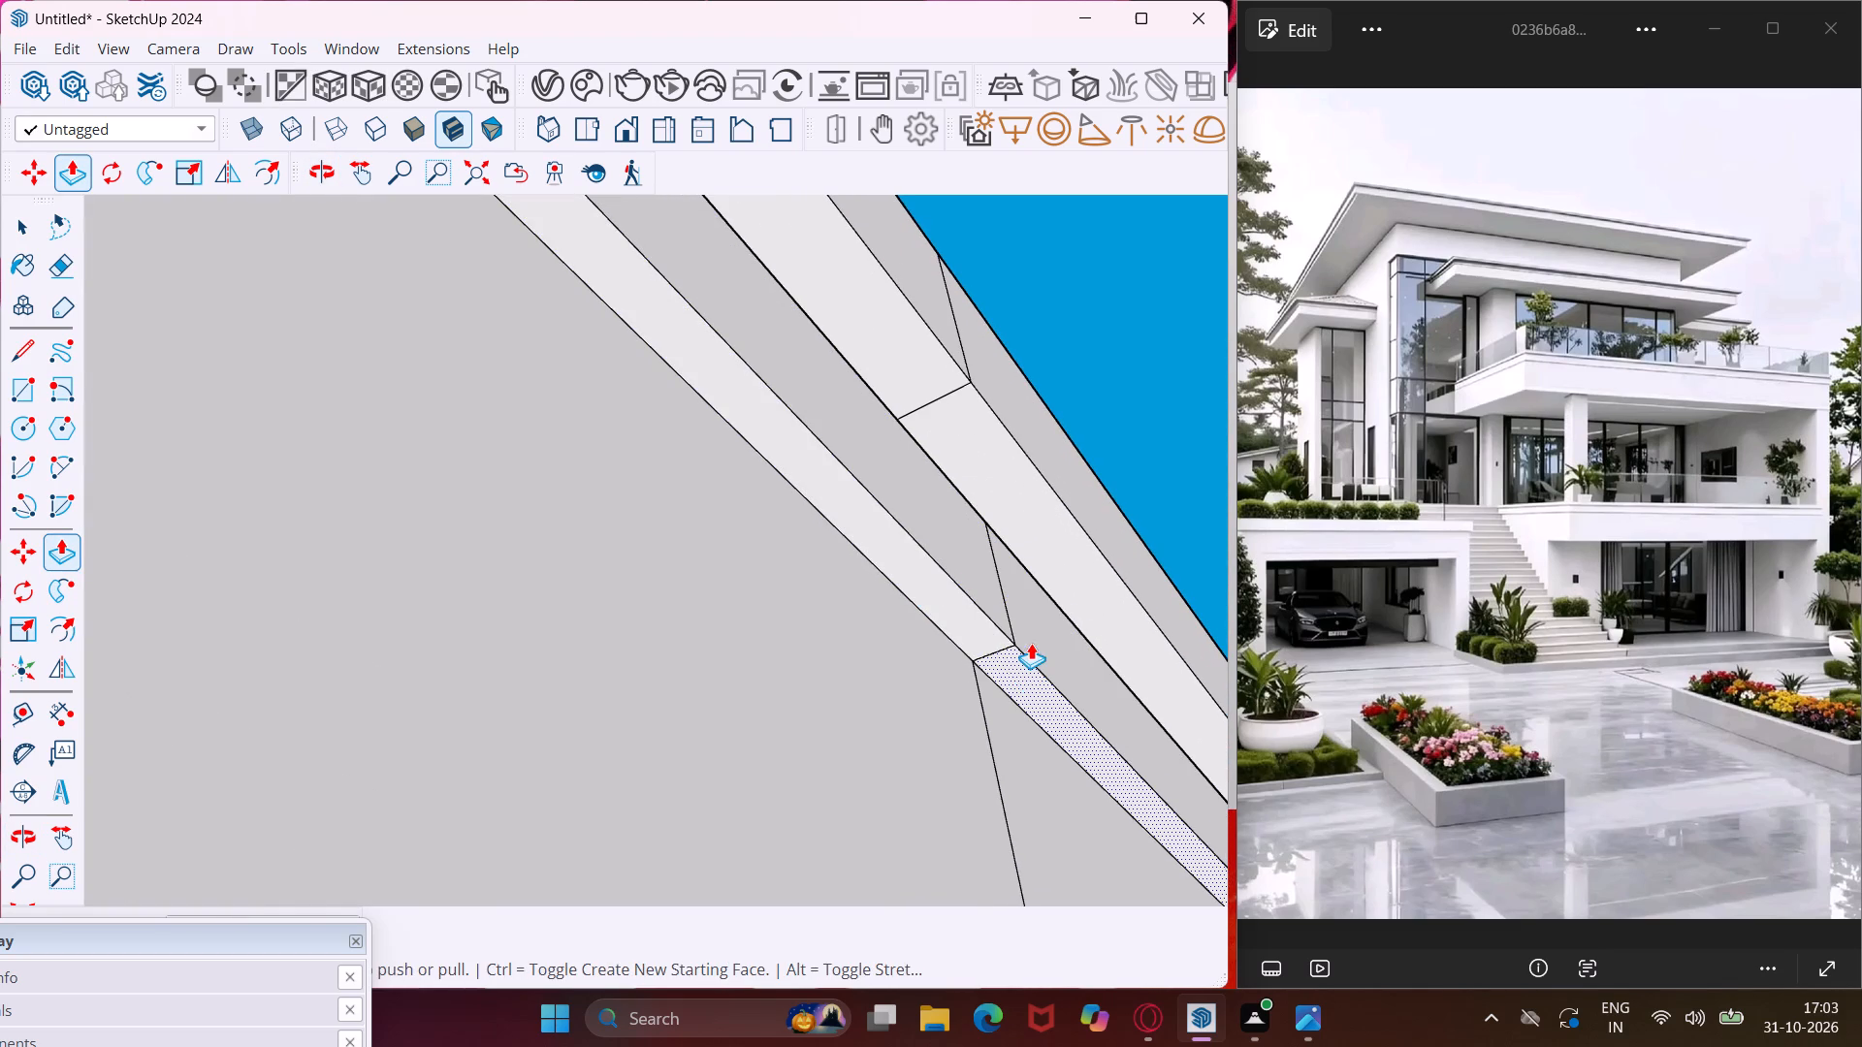
middle_drag(967, 561, 839, 853)
scroll(881, 630, down, 20)
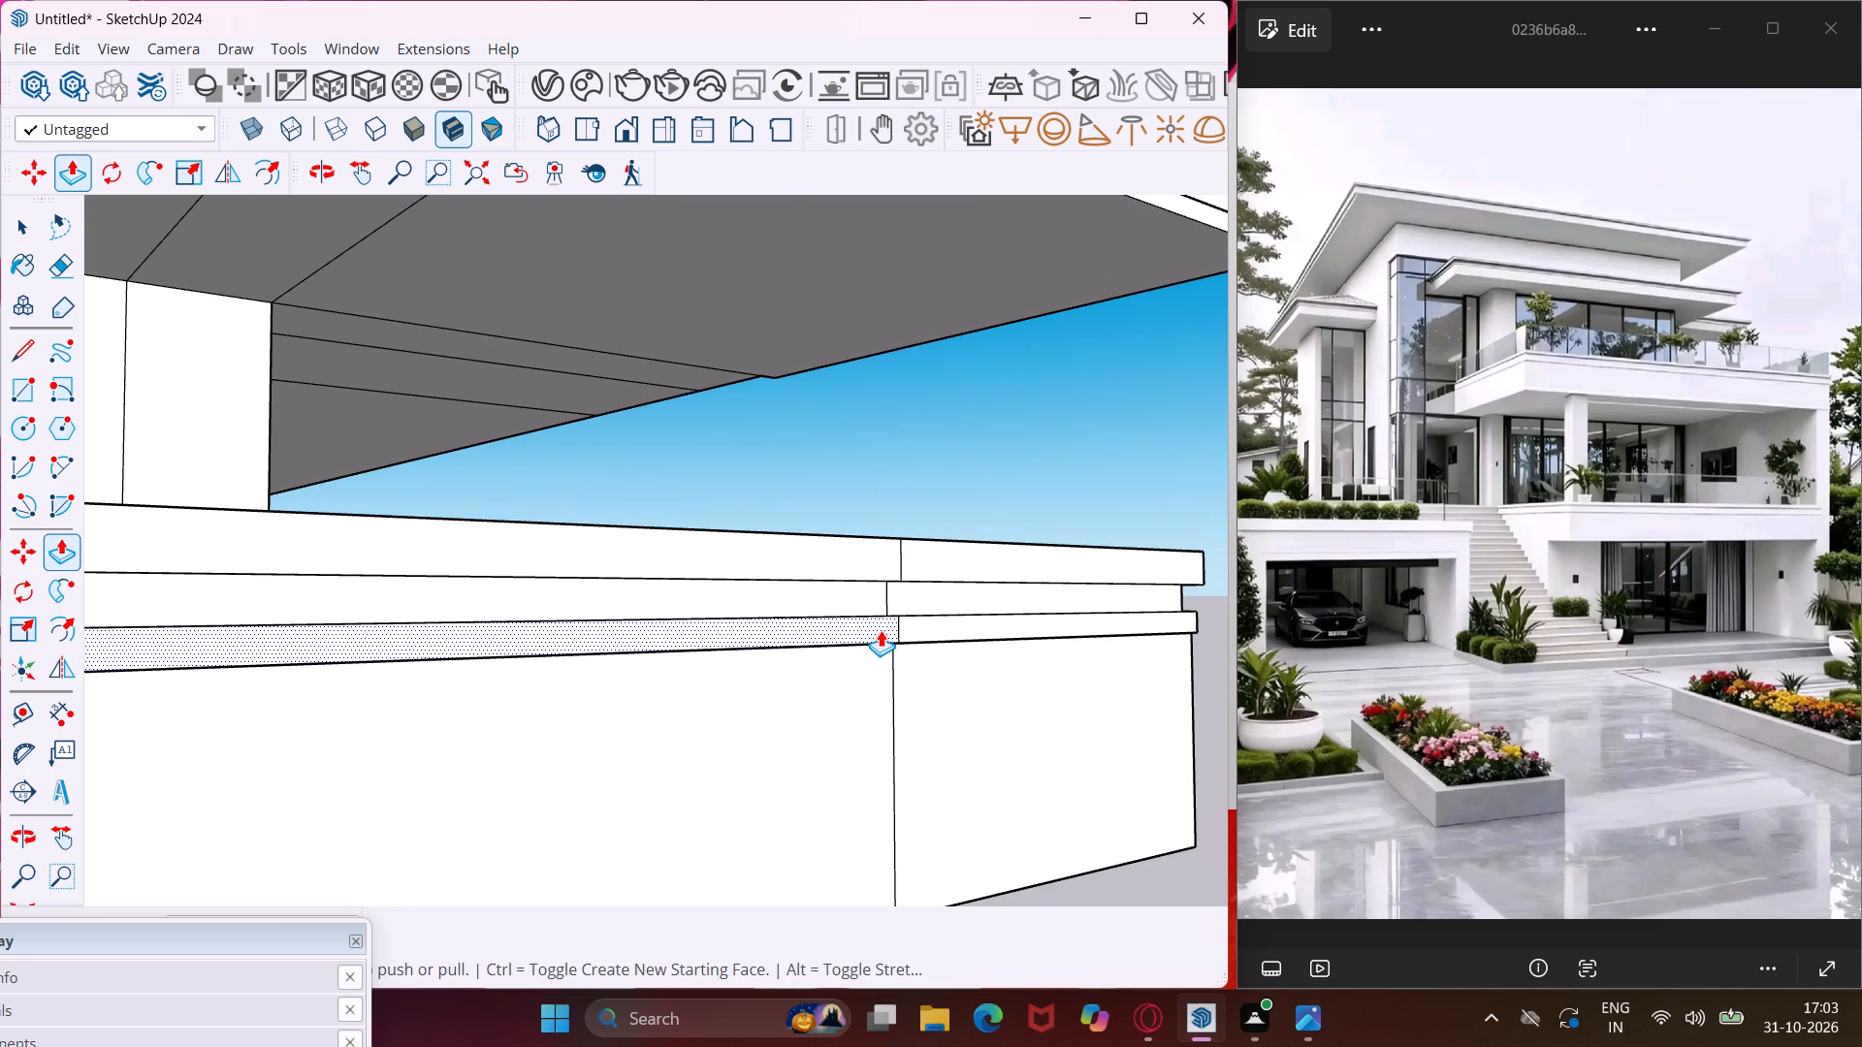
Pull the lower thin strip of the upper terrace slab's edge slightly outward on the garage side, and repeat it on the front.
scroll(881, 630, down, 20)
scroll(963, 559, down, 11)
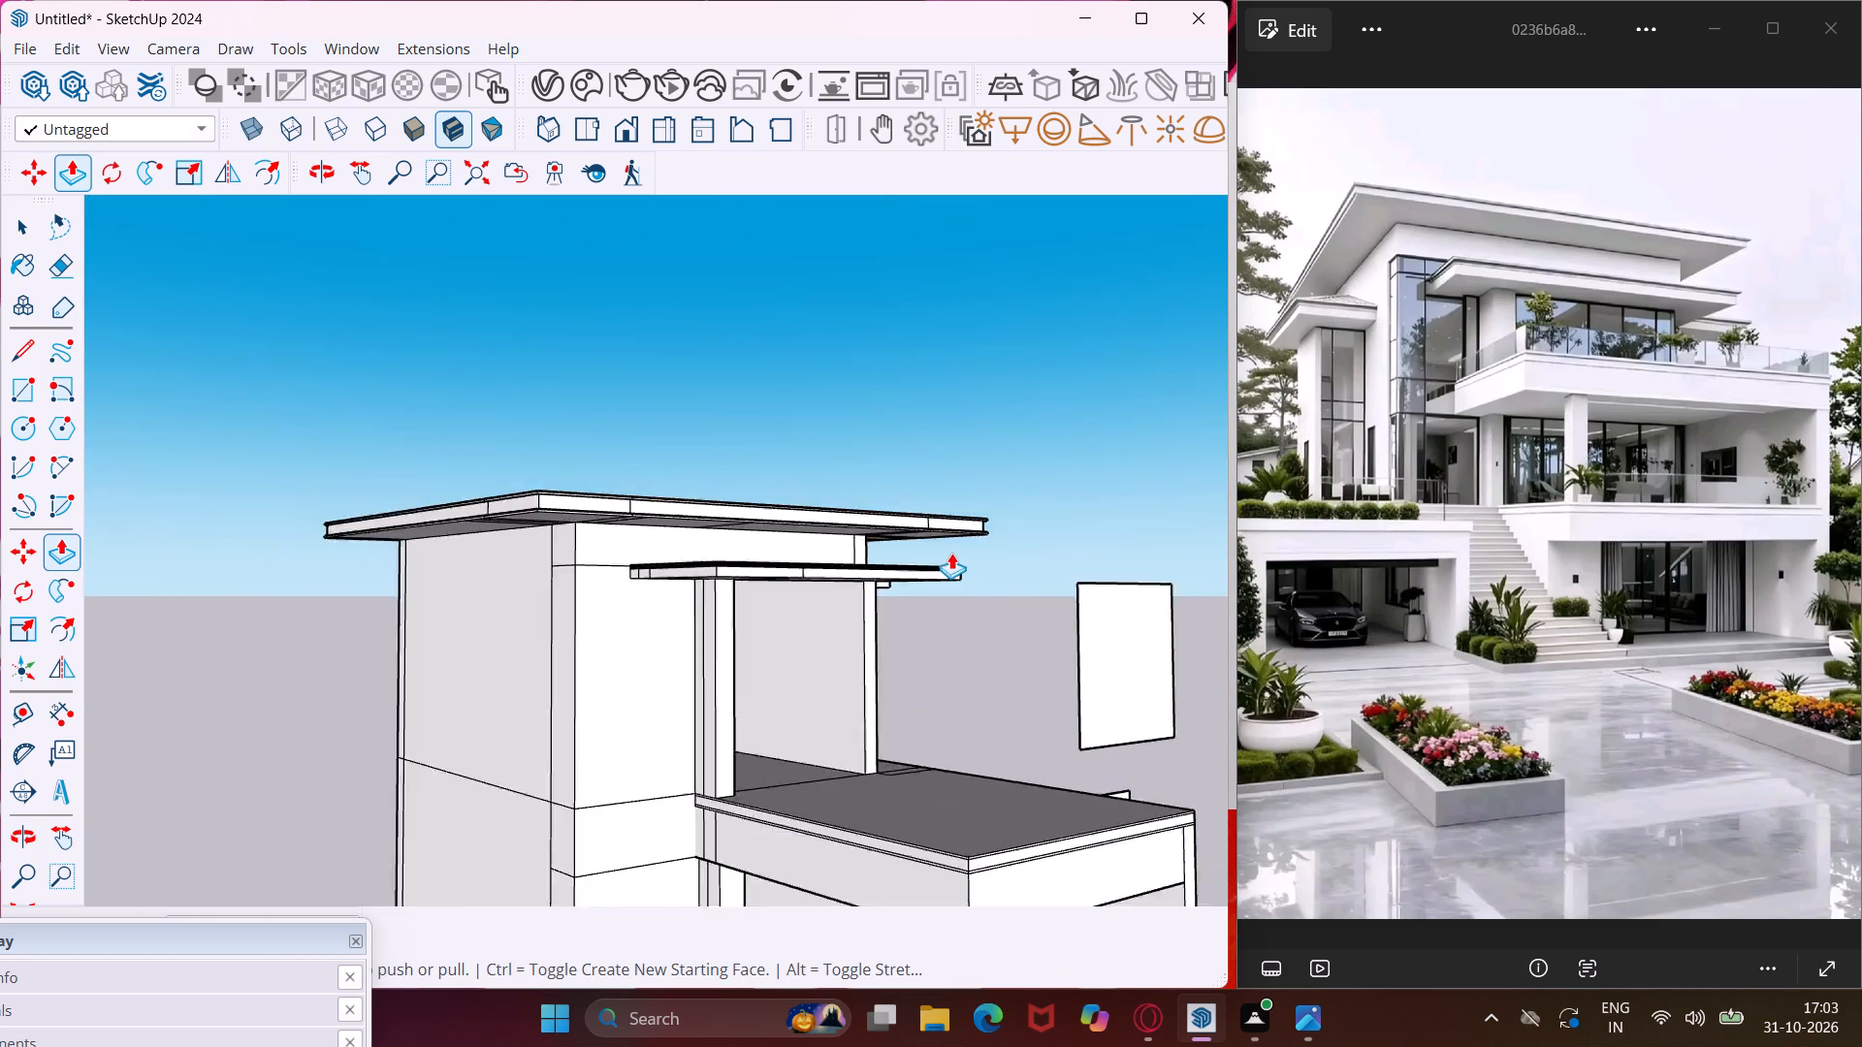
scroll(951, 553, down, 5)
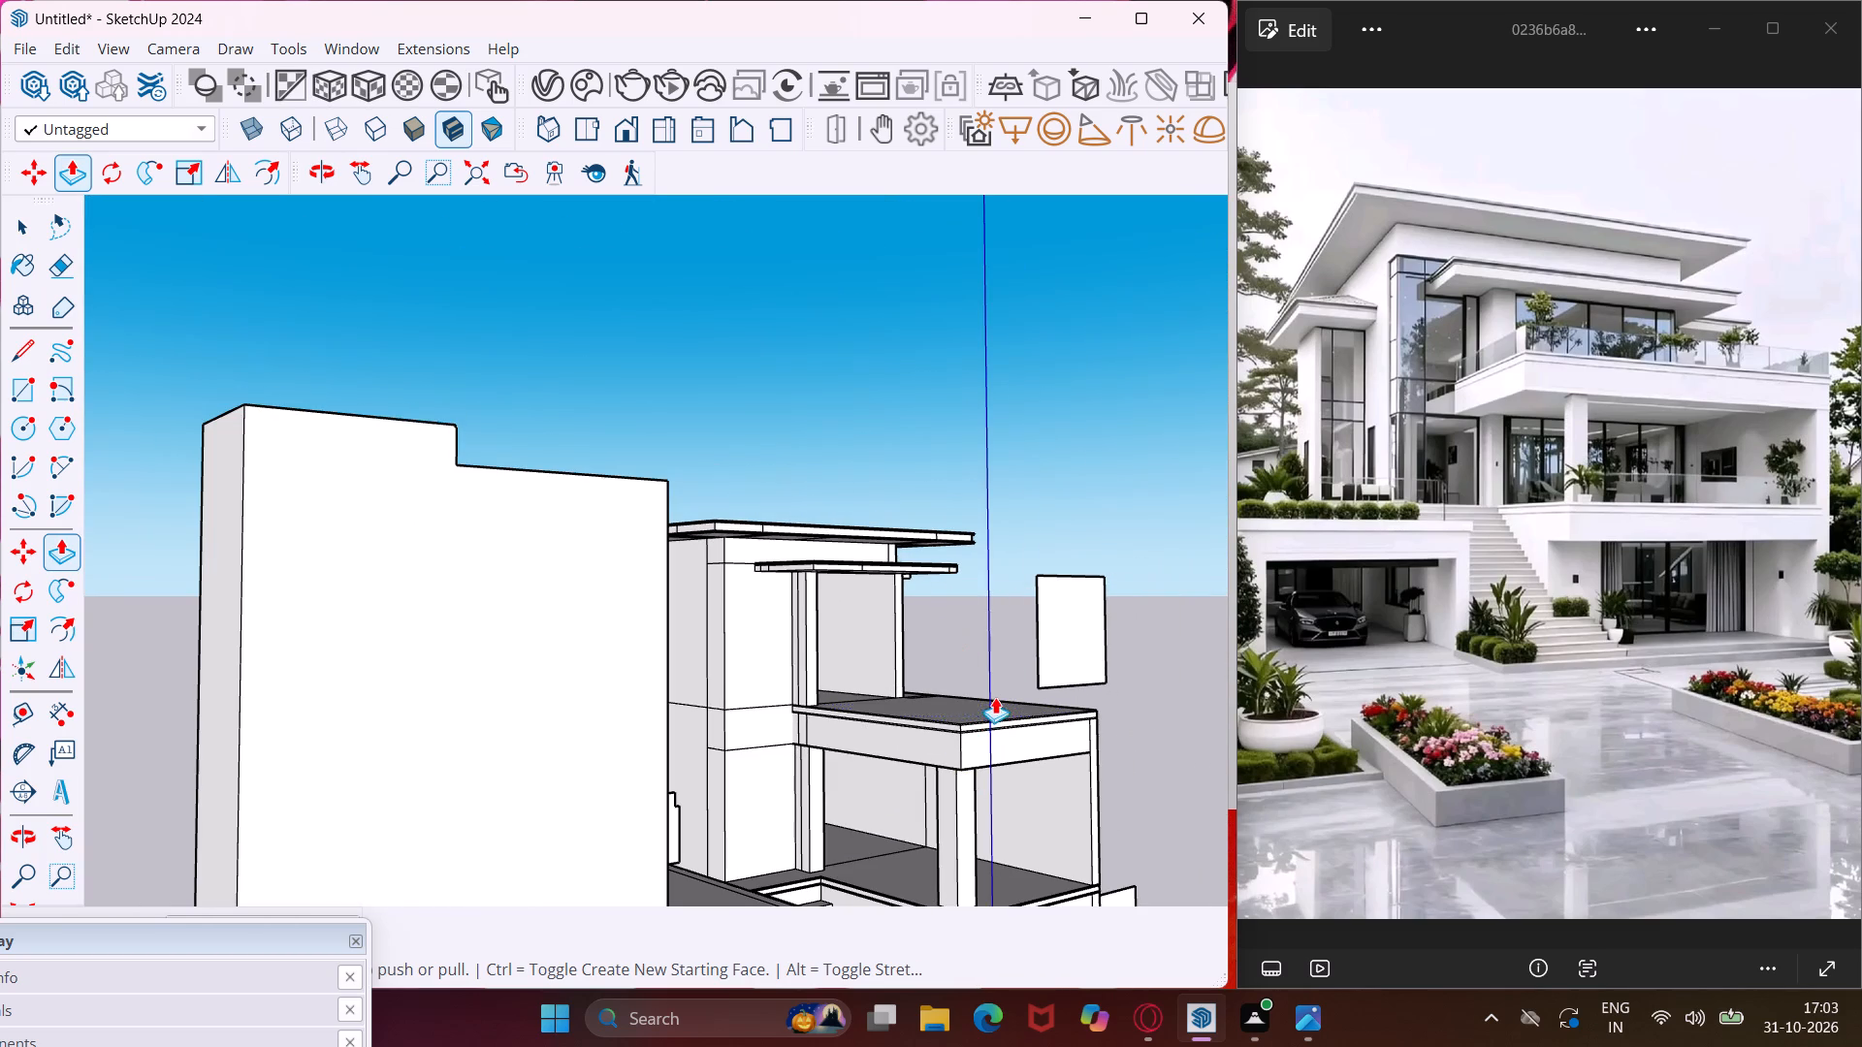
scroll(995, 697, up, 14)
scroll(946, 741, up, 8)
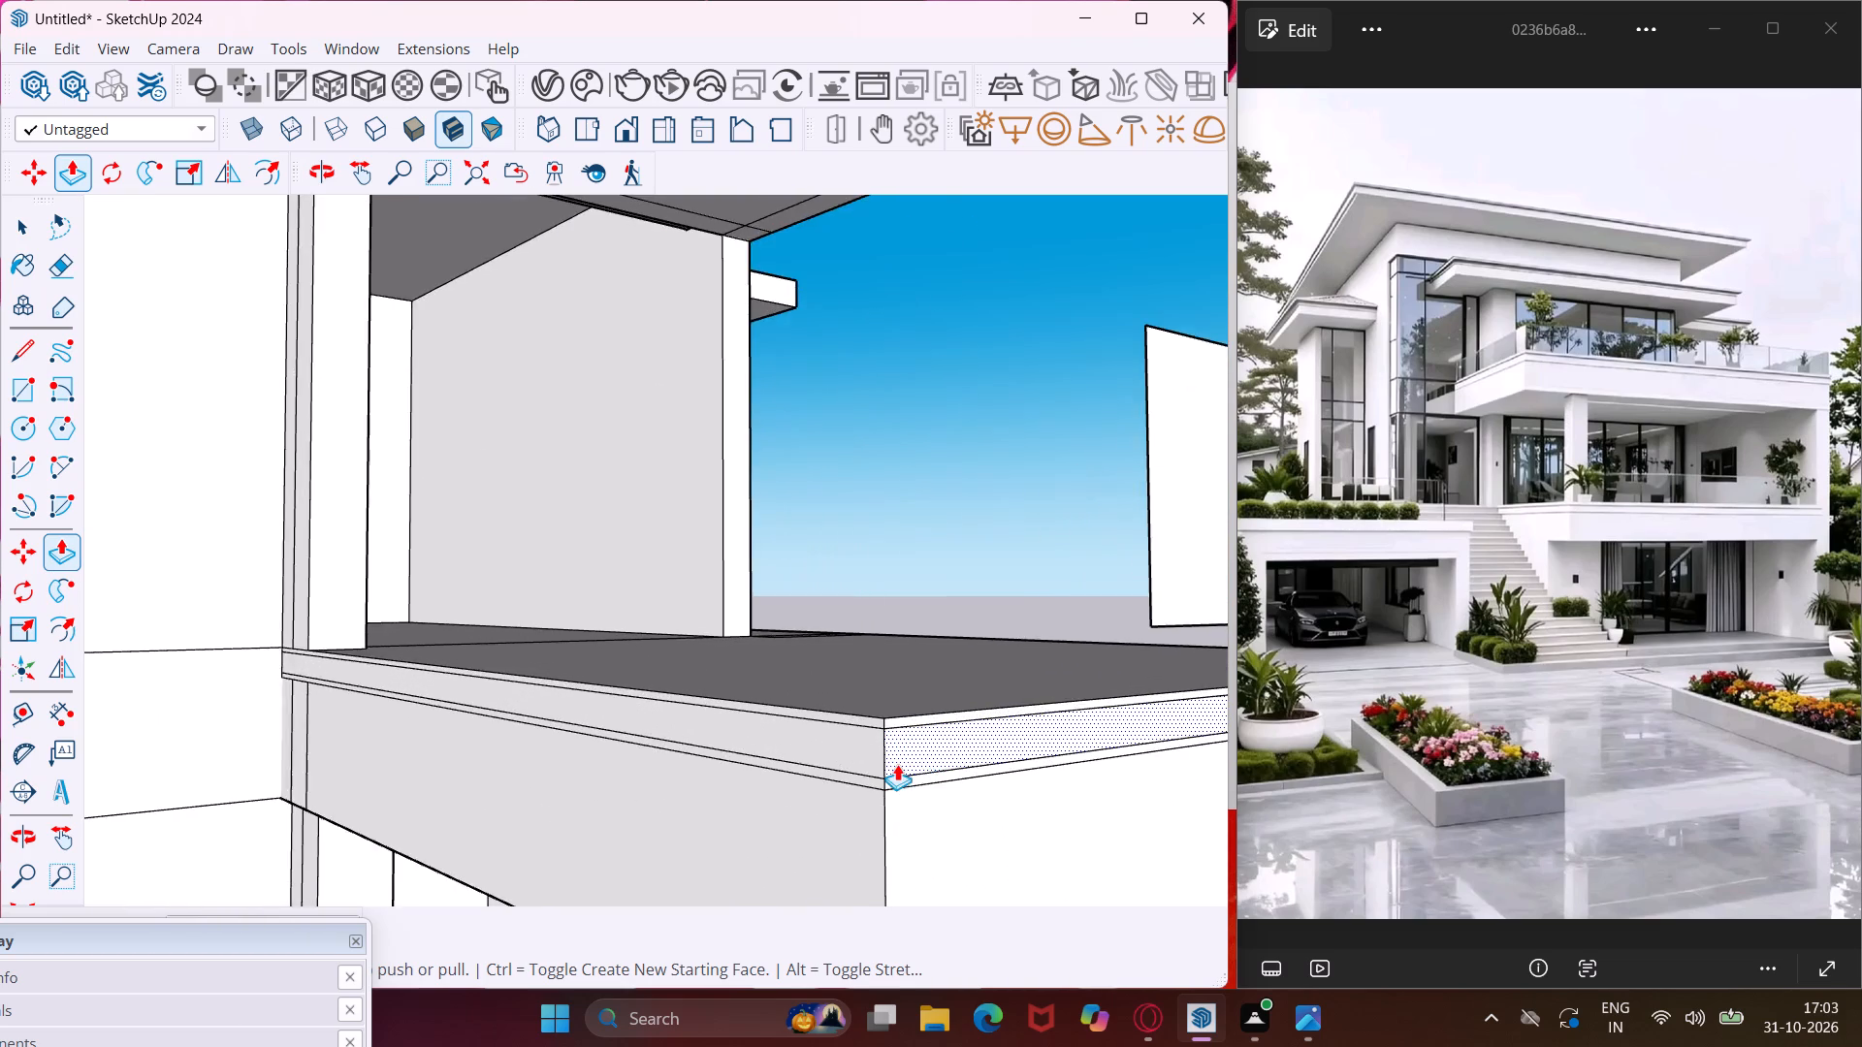
scroll(897, 764, up, 9)
middle_drag(884, 734, 911, 614)
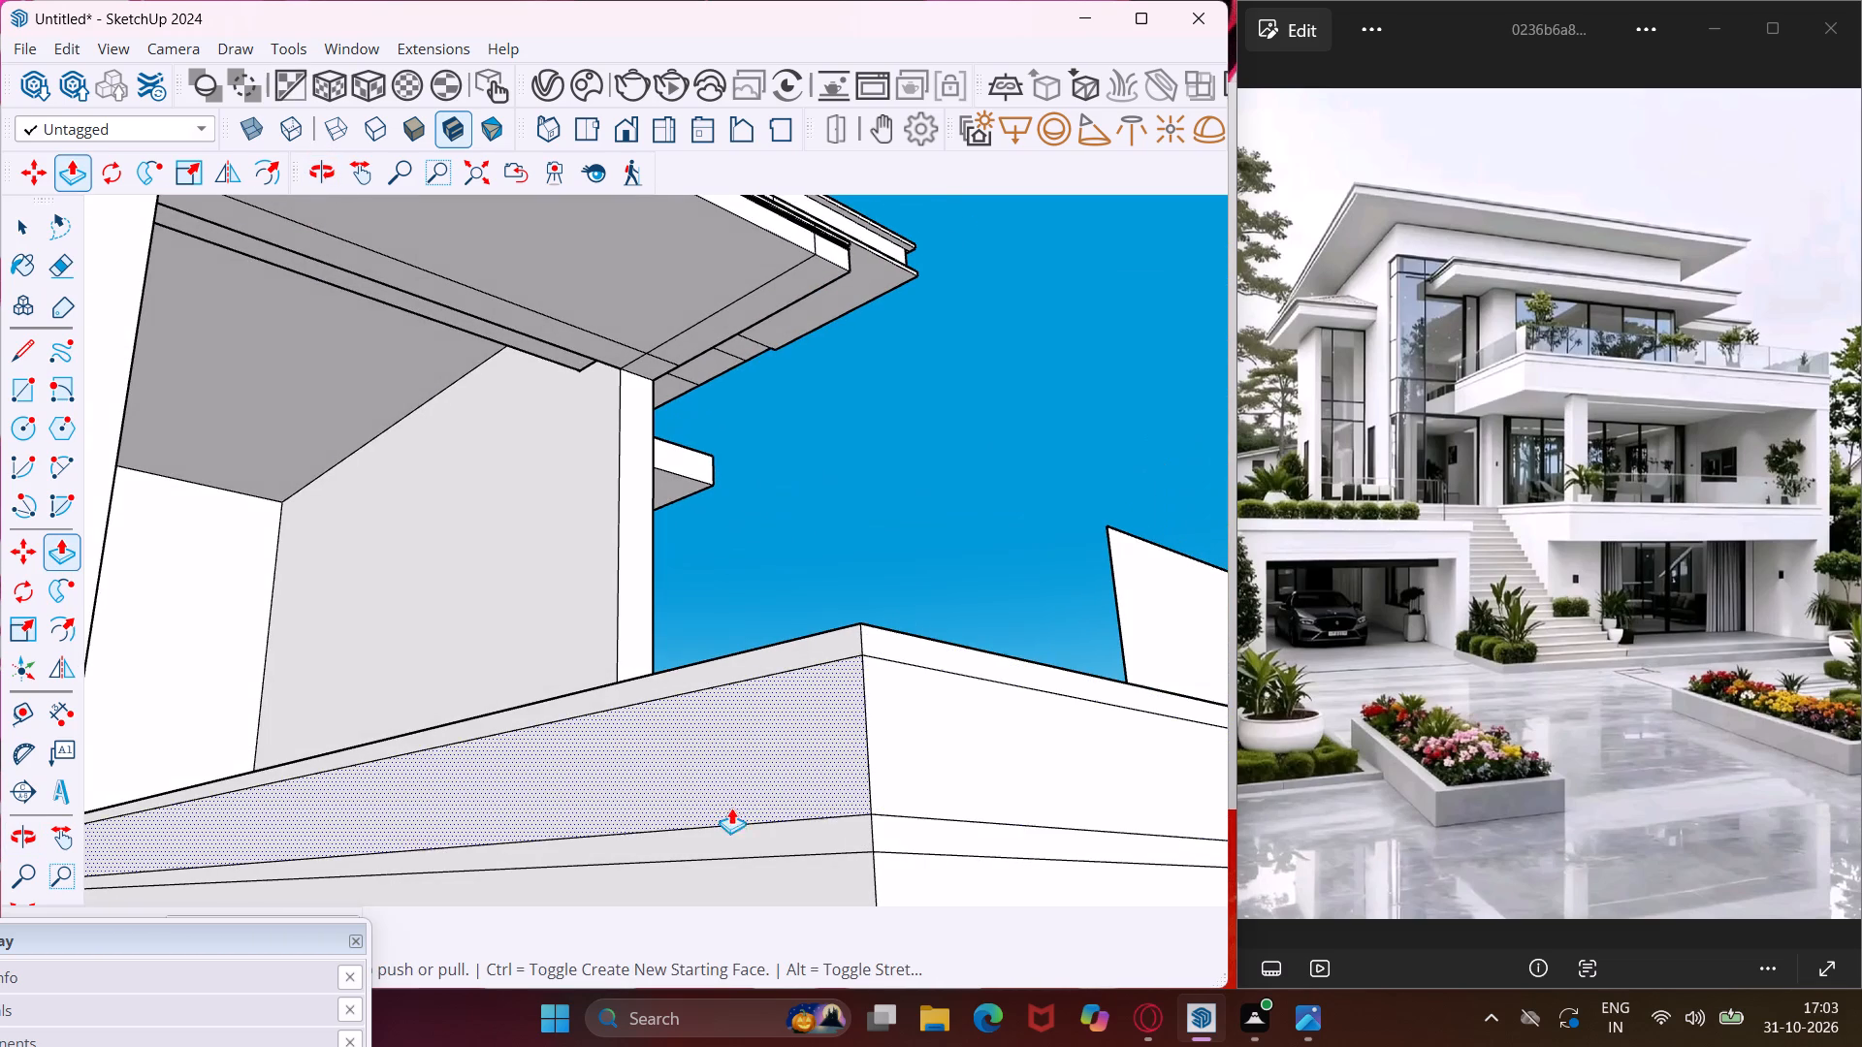
click(808, 832)
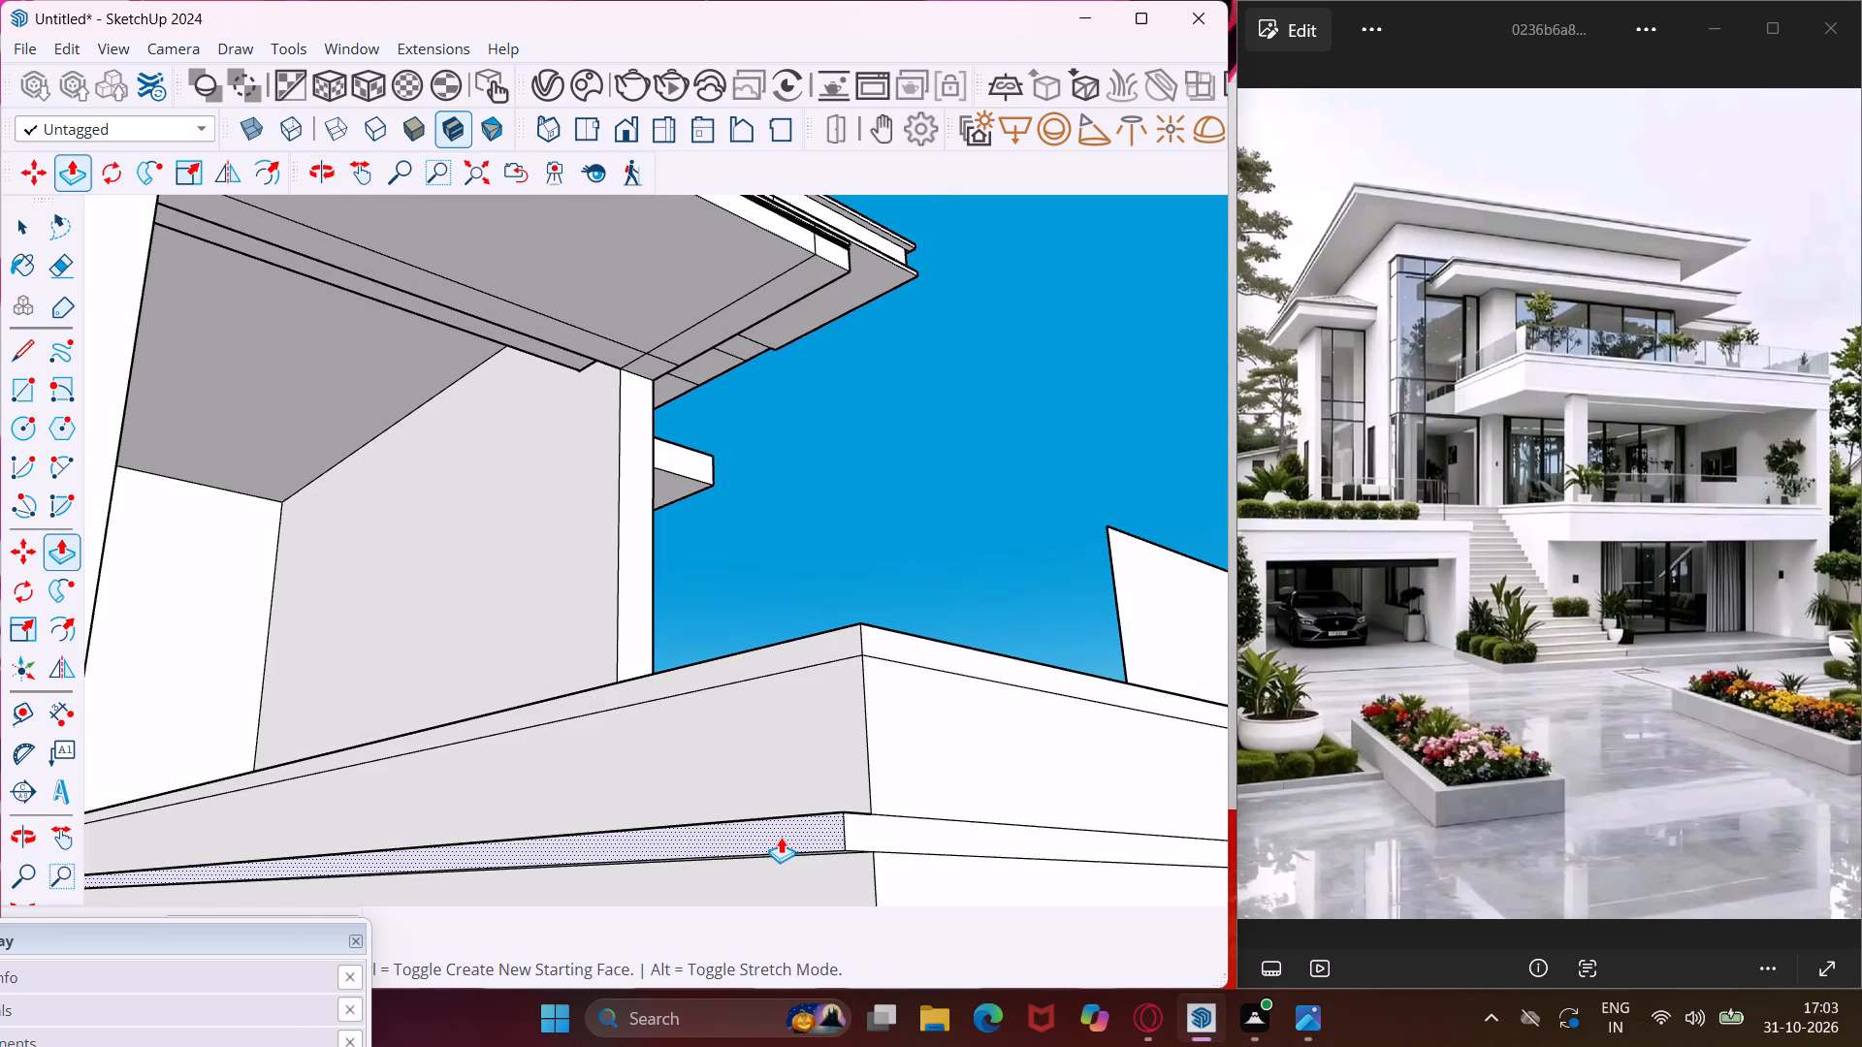
click(781, 837)
double_click(862, 829)
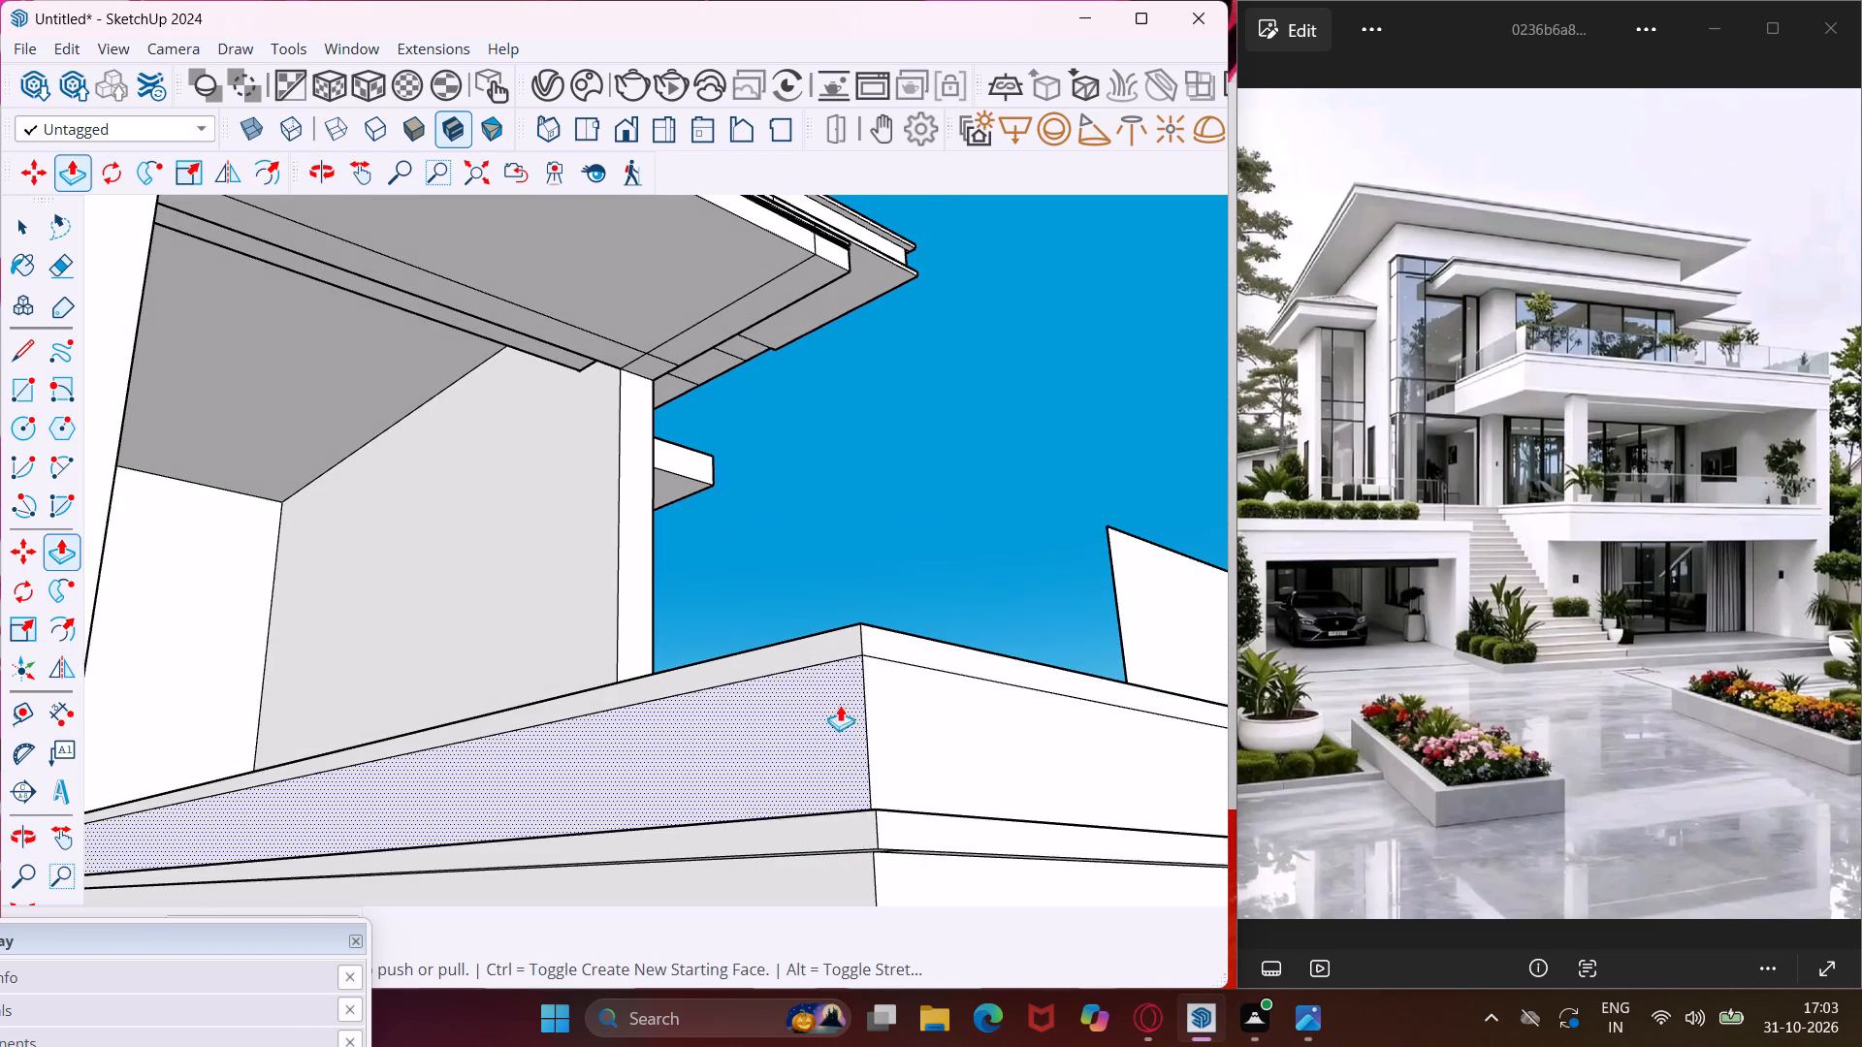
Repeat the same outward pull on the top strip of the upper terrace slab's edge, on both sides of the corner.
scroll(850, 642, up, 5)
double_click(850, 642)
double_click(881, 645)
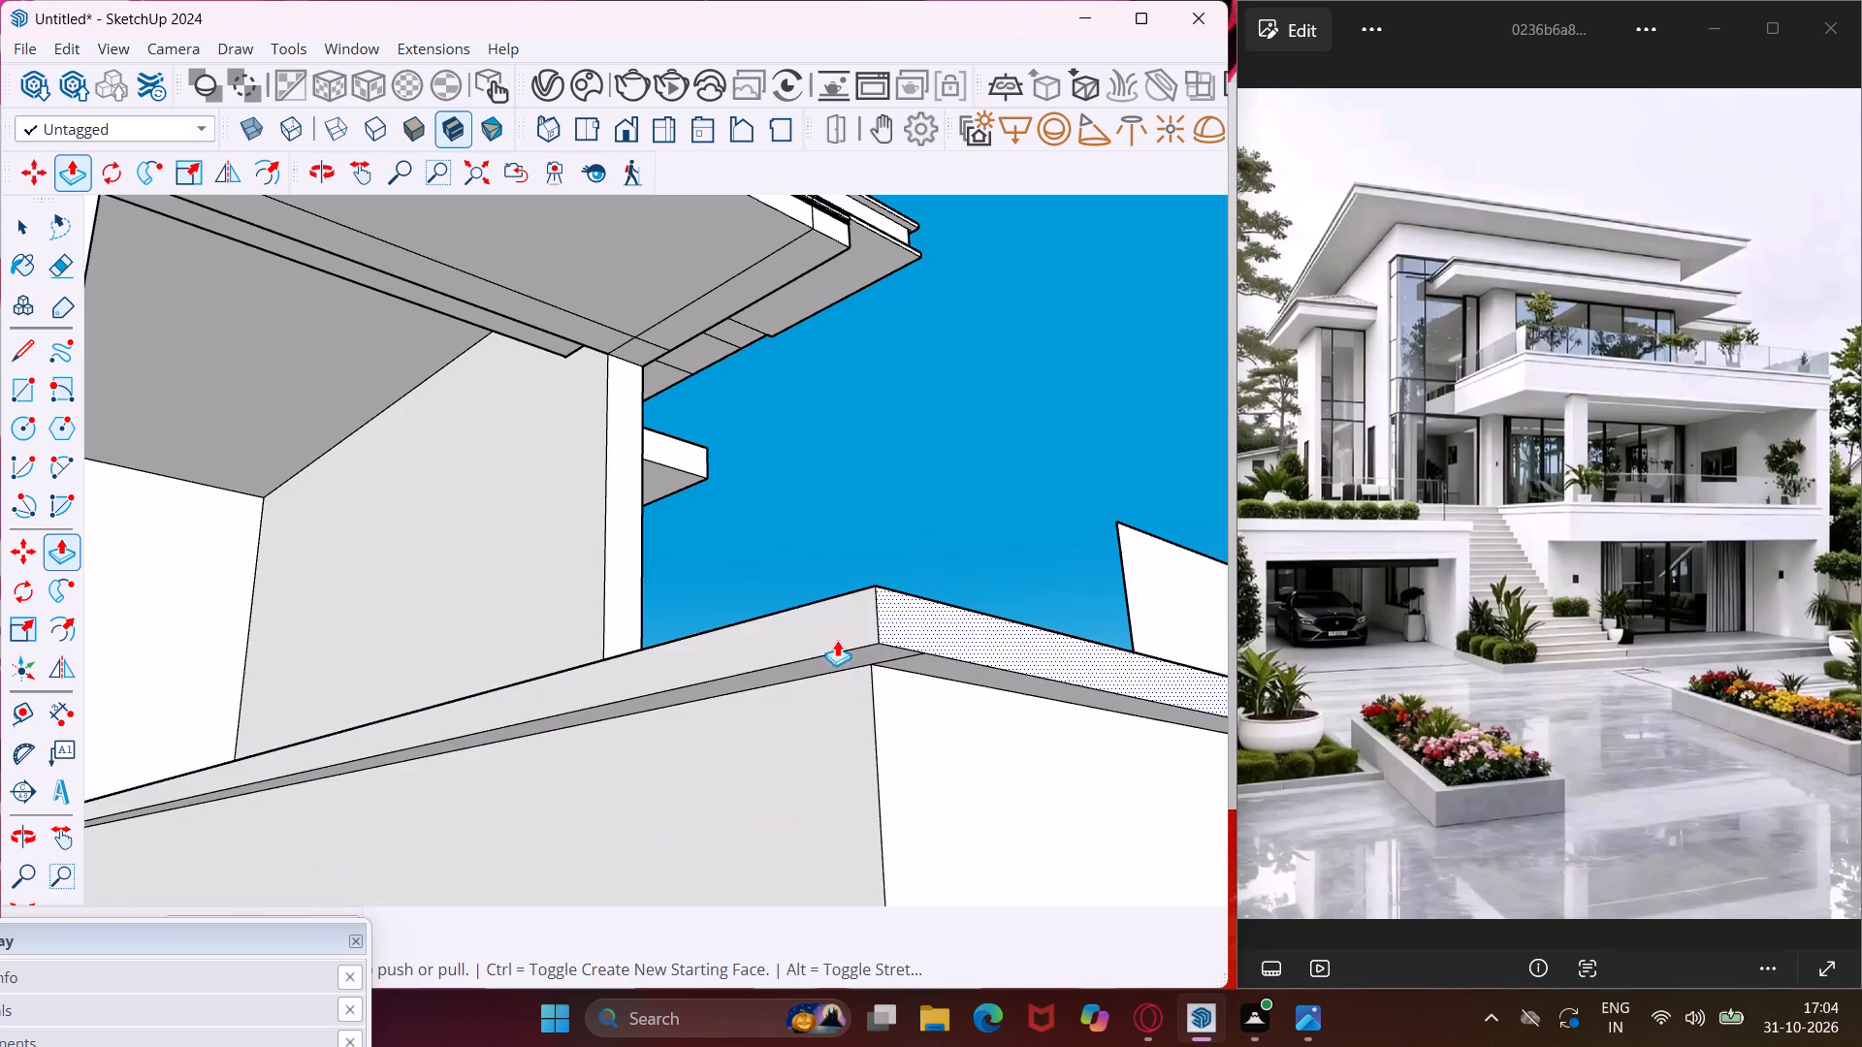
scroll(555, 672, down, 6)
scroll(472, 663, down, 10)
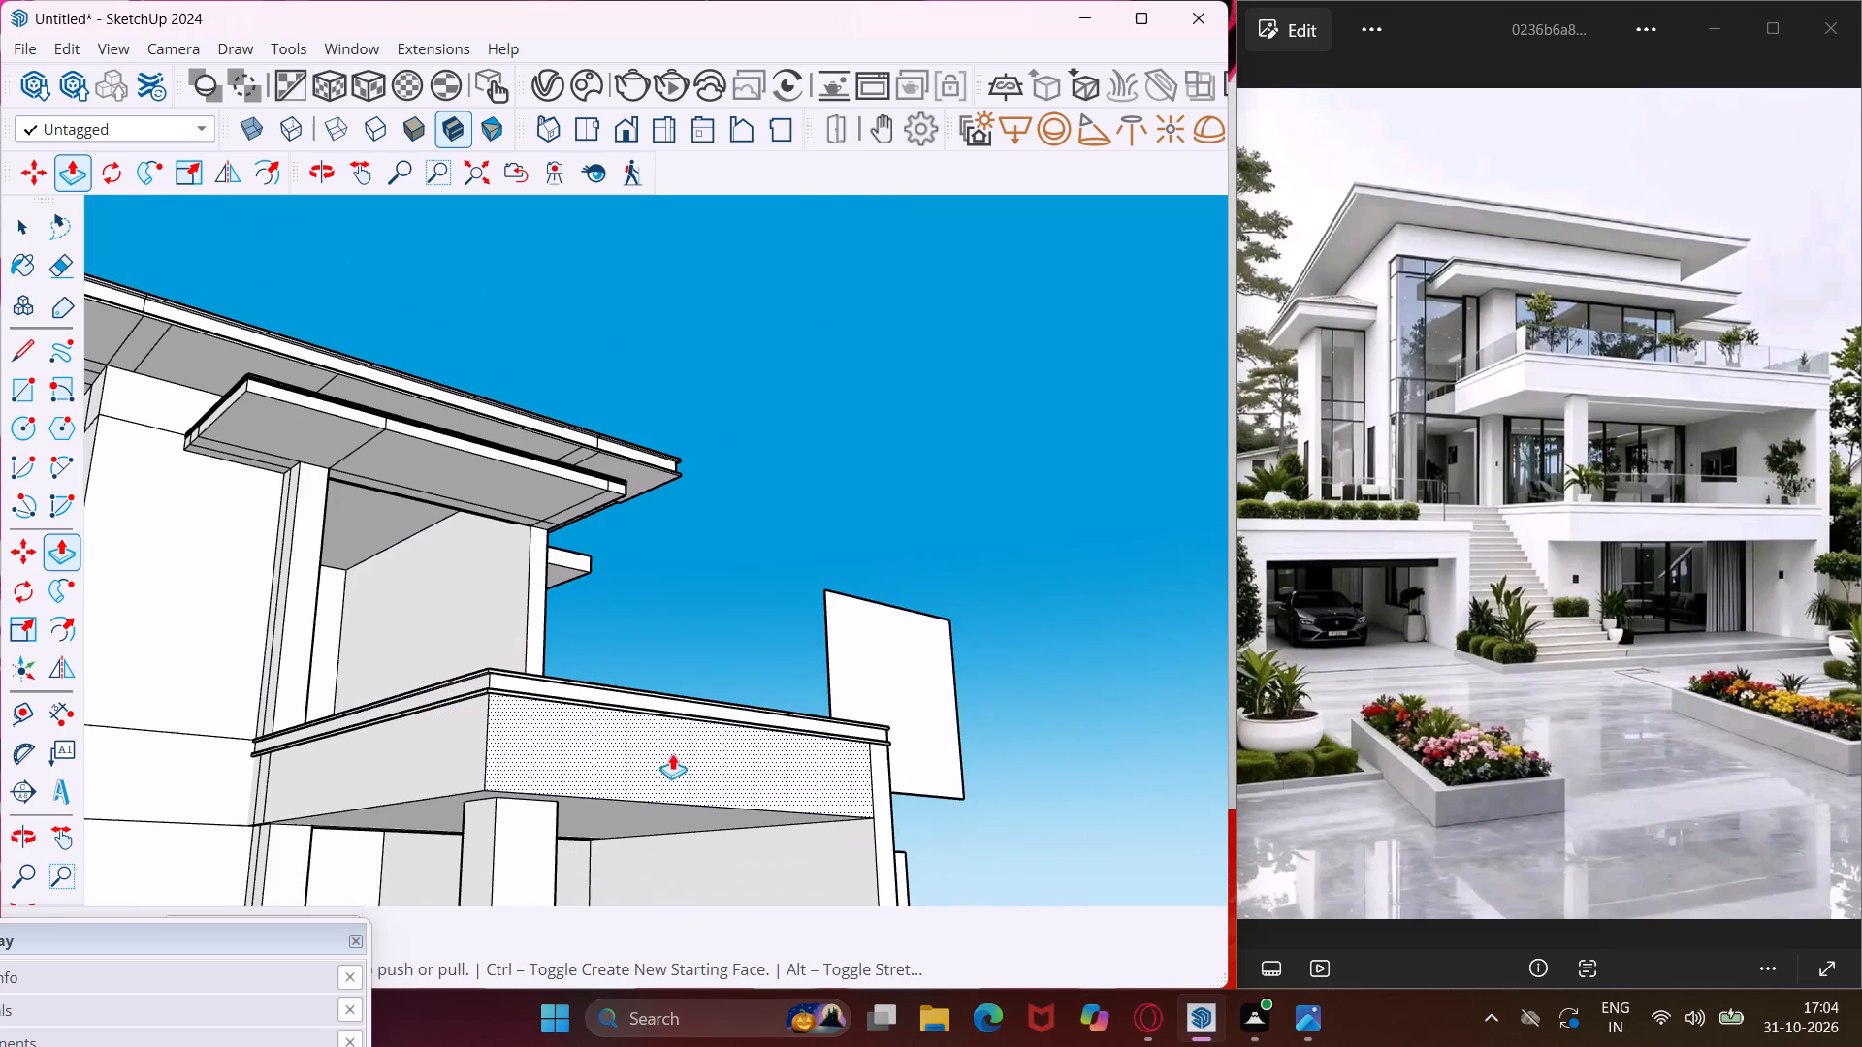
key(Escape)
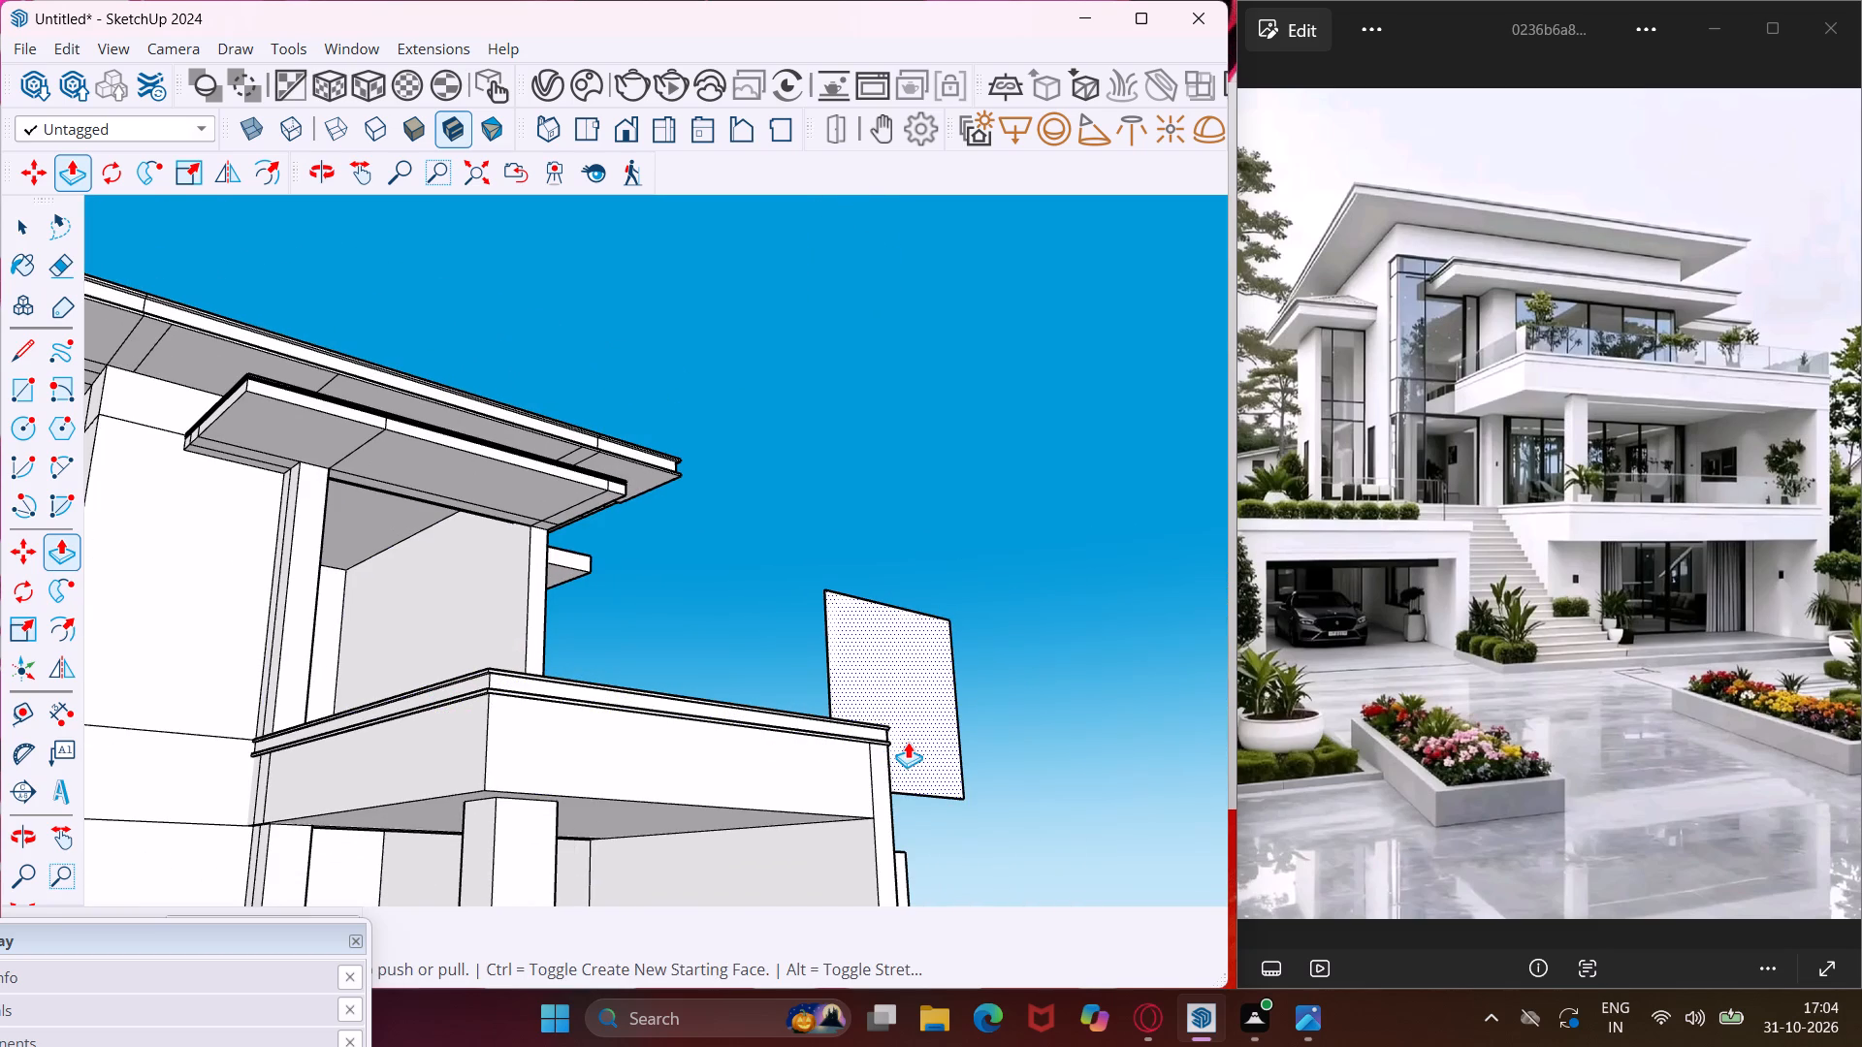
key(space)
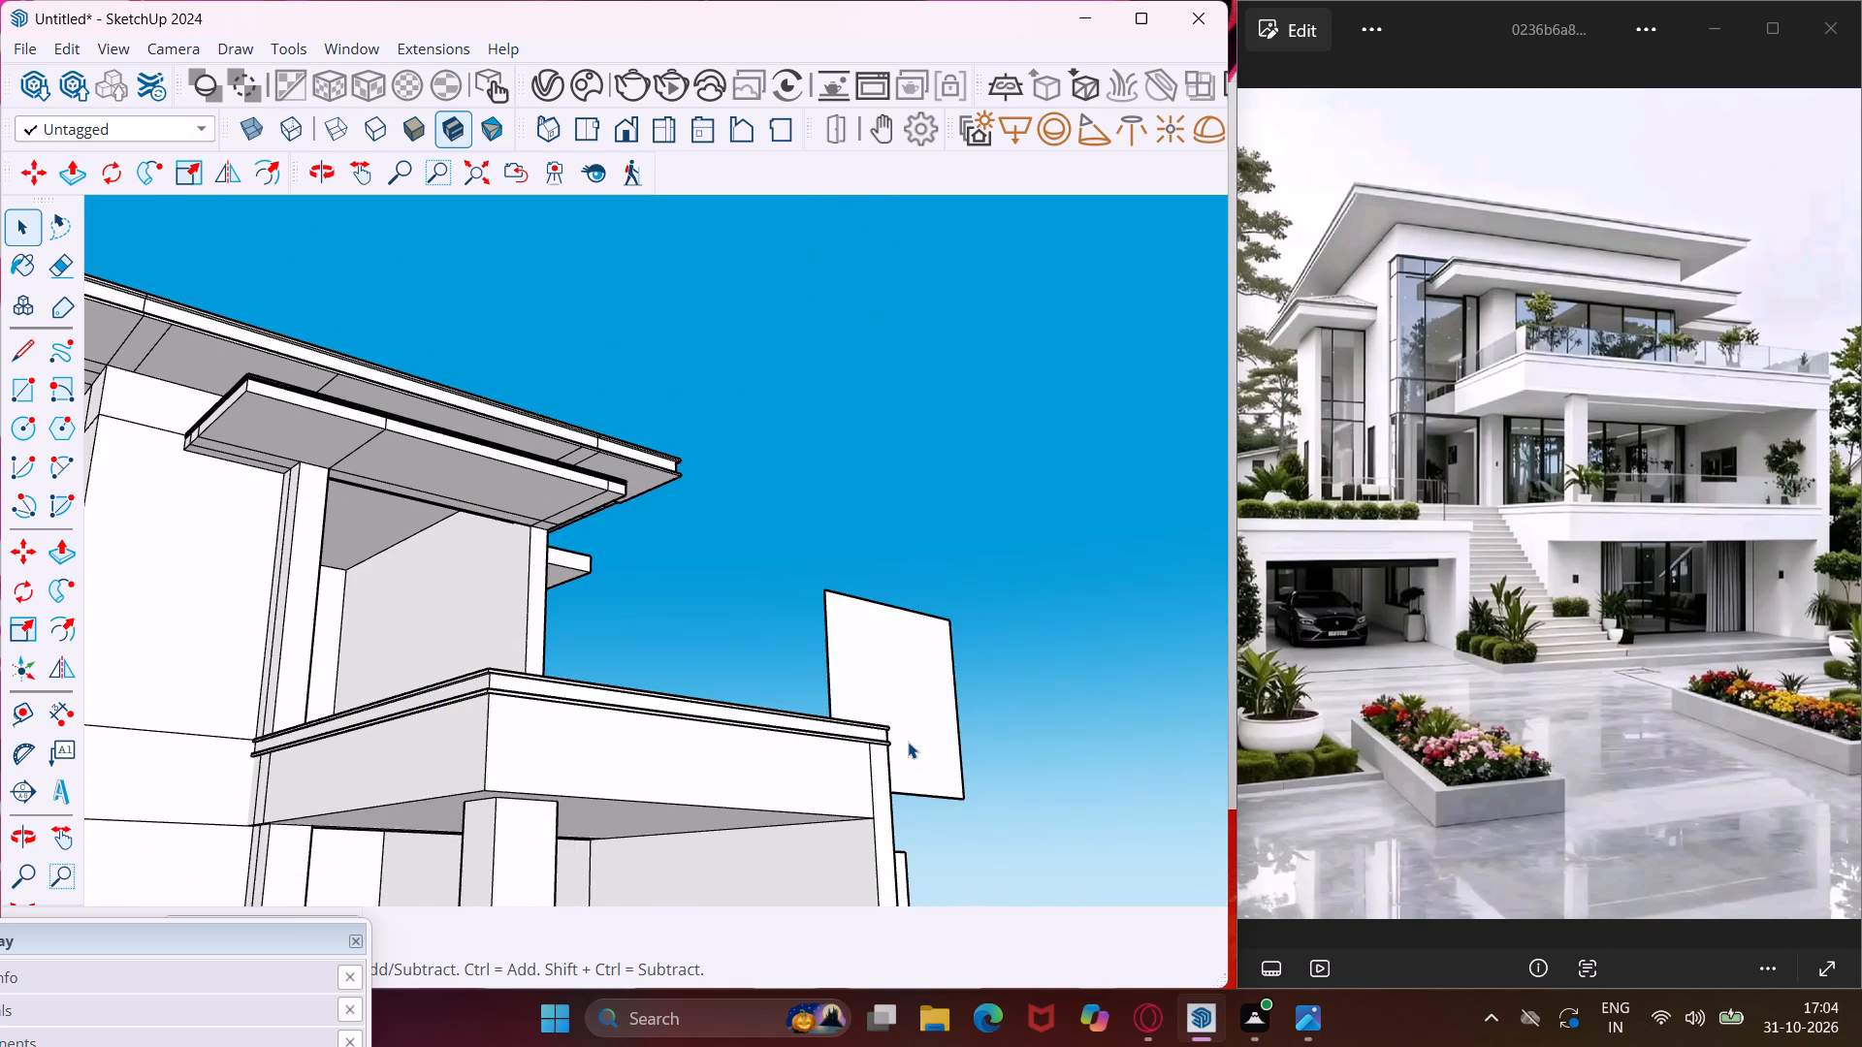
Push the lowest panel of the tower's front wall, beside the stairs, inward to start a corner opening.
middle_drag(908, 742, 807, 846)
scroll(798, 454, down, 9)
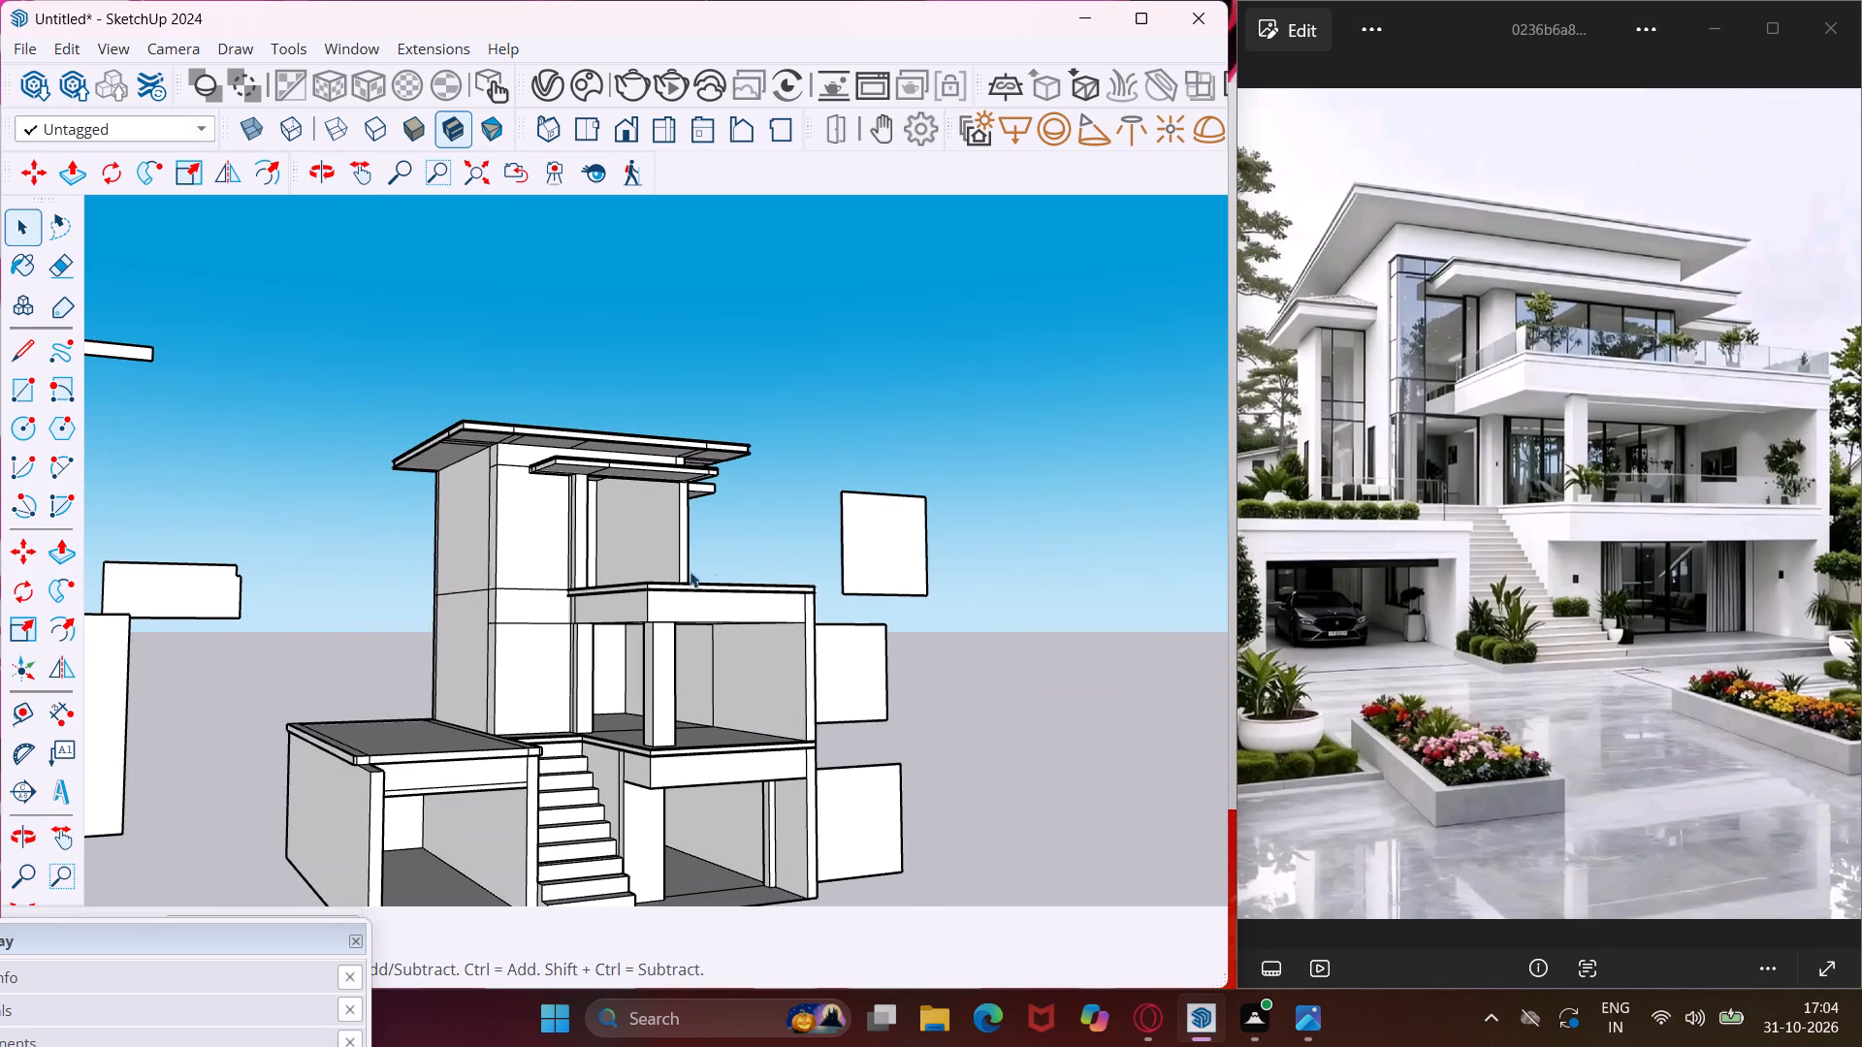
scroll(525, 513, up, 2)
middle_drag(526, 512, 555, 595)
scroll(555, 595, up, 1)
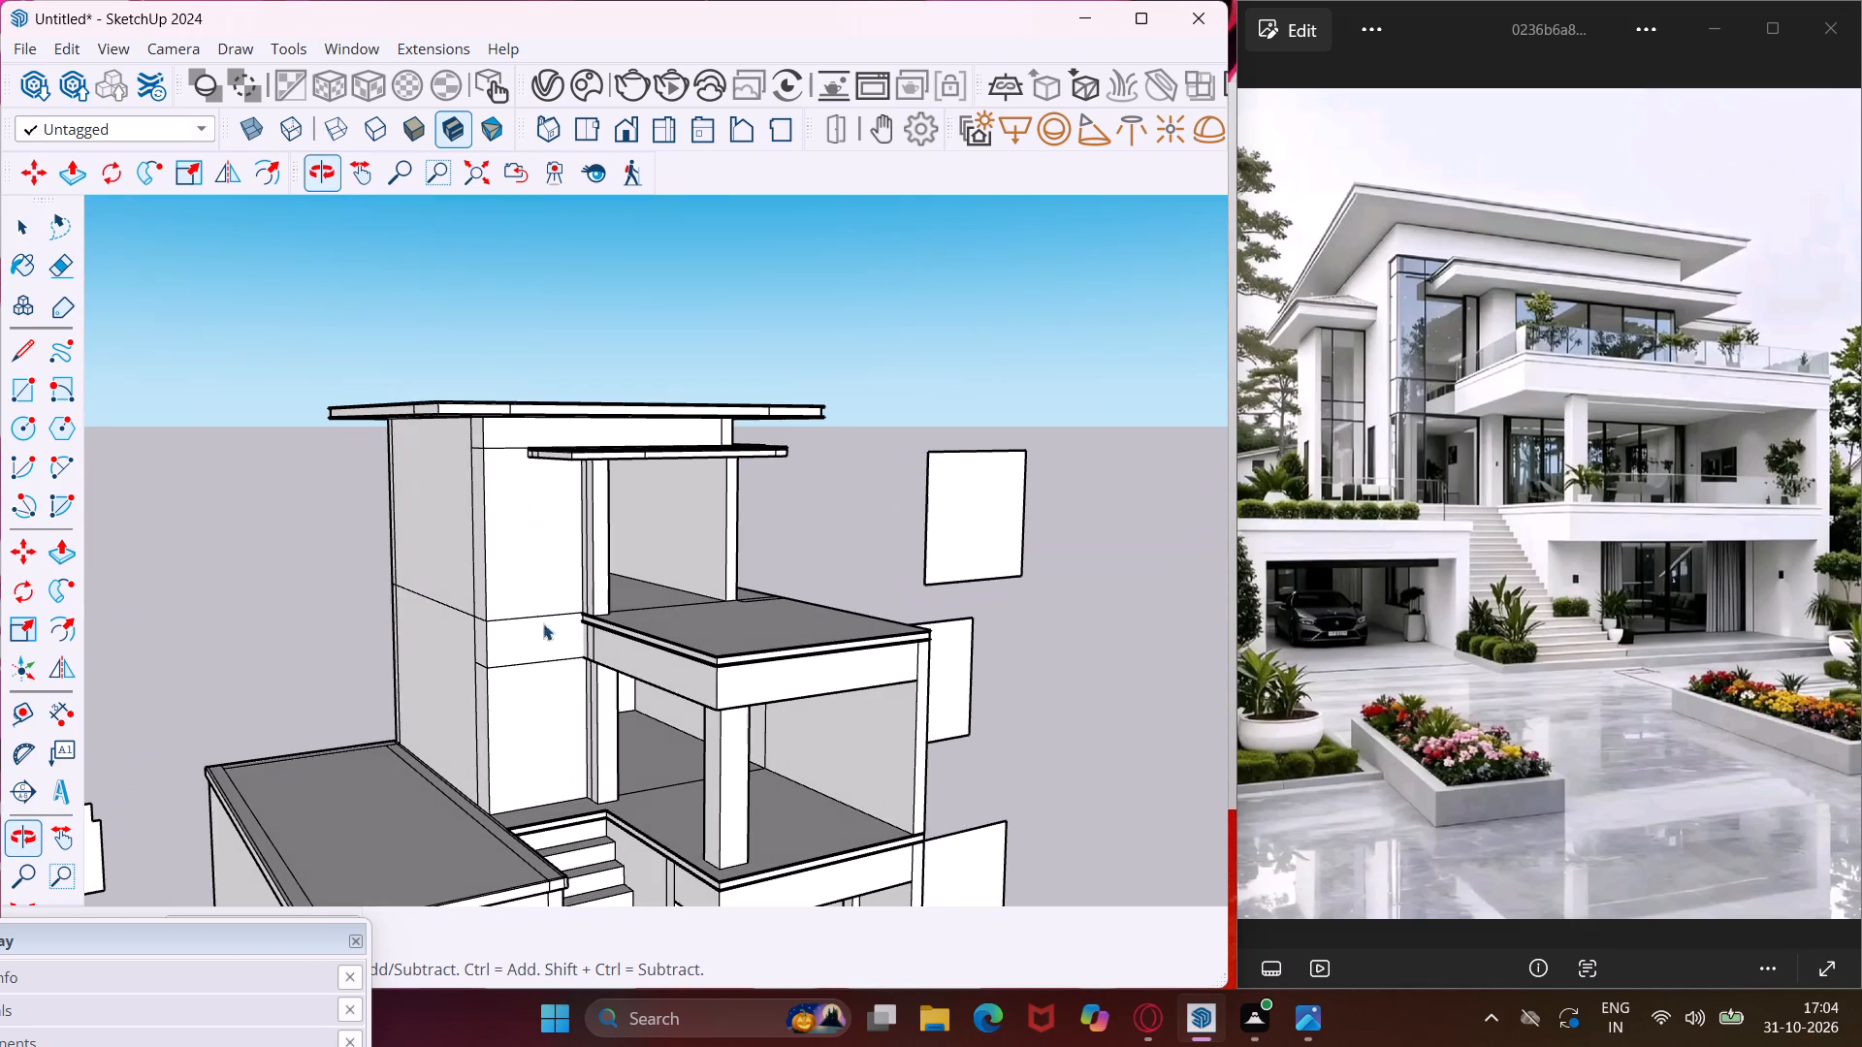
scroll(540, 704, up, 10)
click(502, 762)
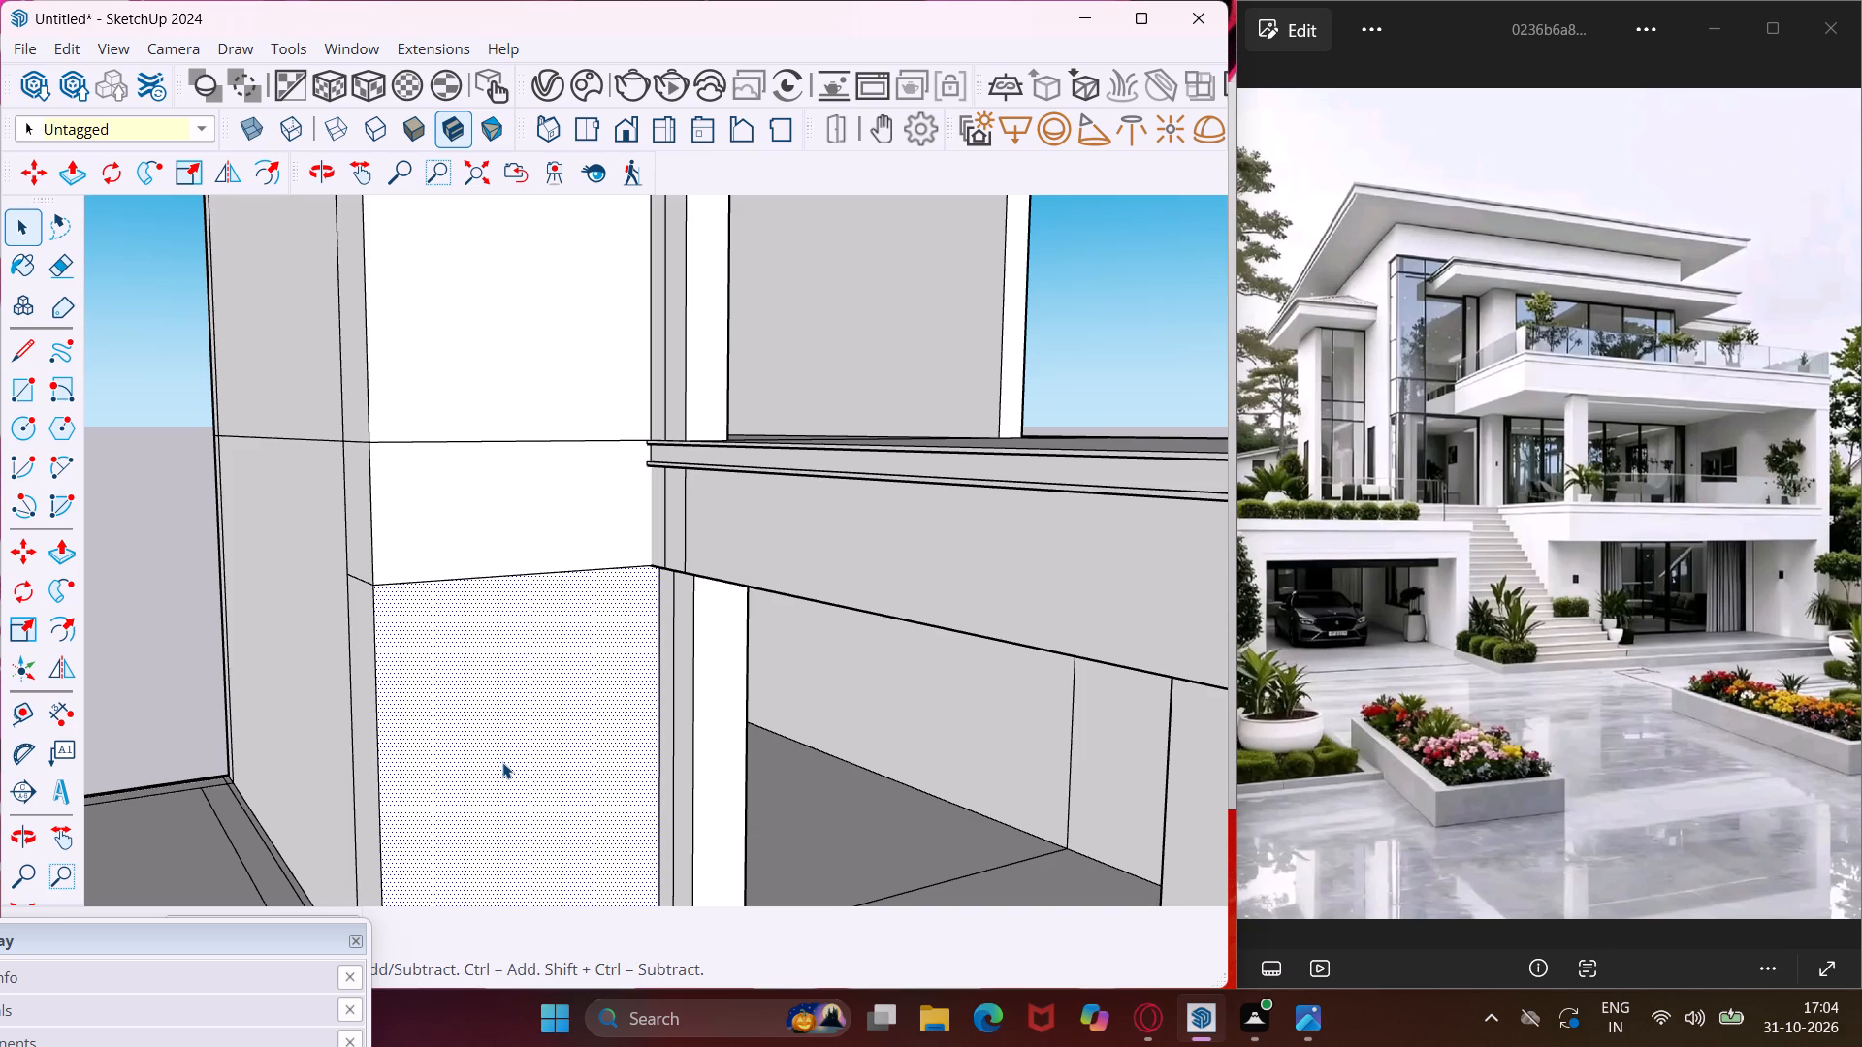
key(p)
drag(501, 813, 510, 895)
key(ctrl+z)
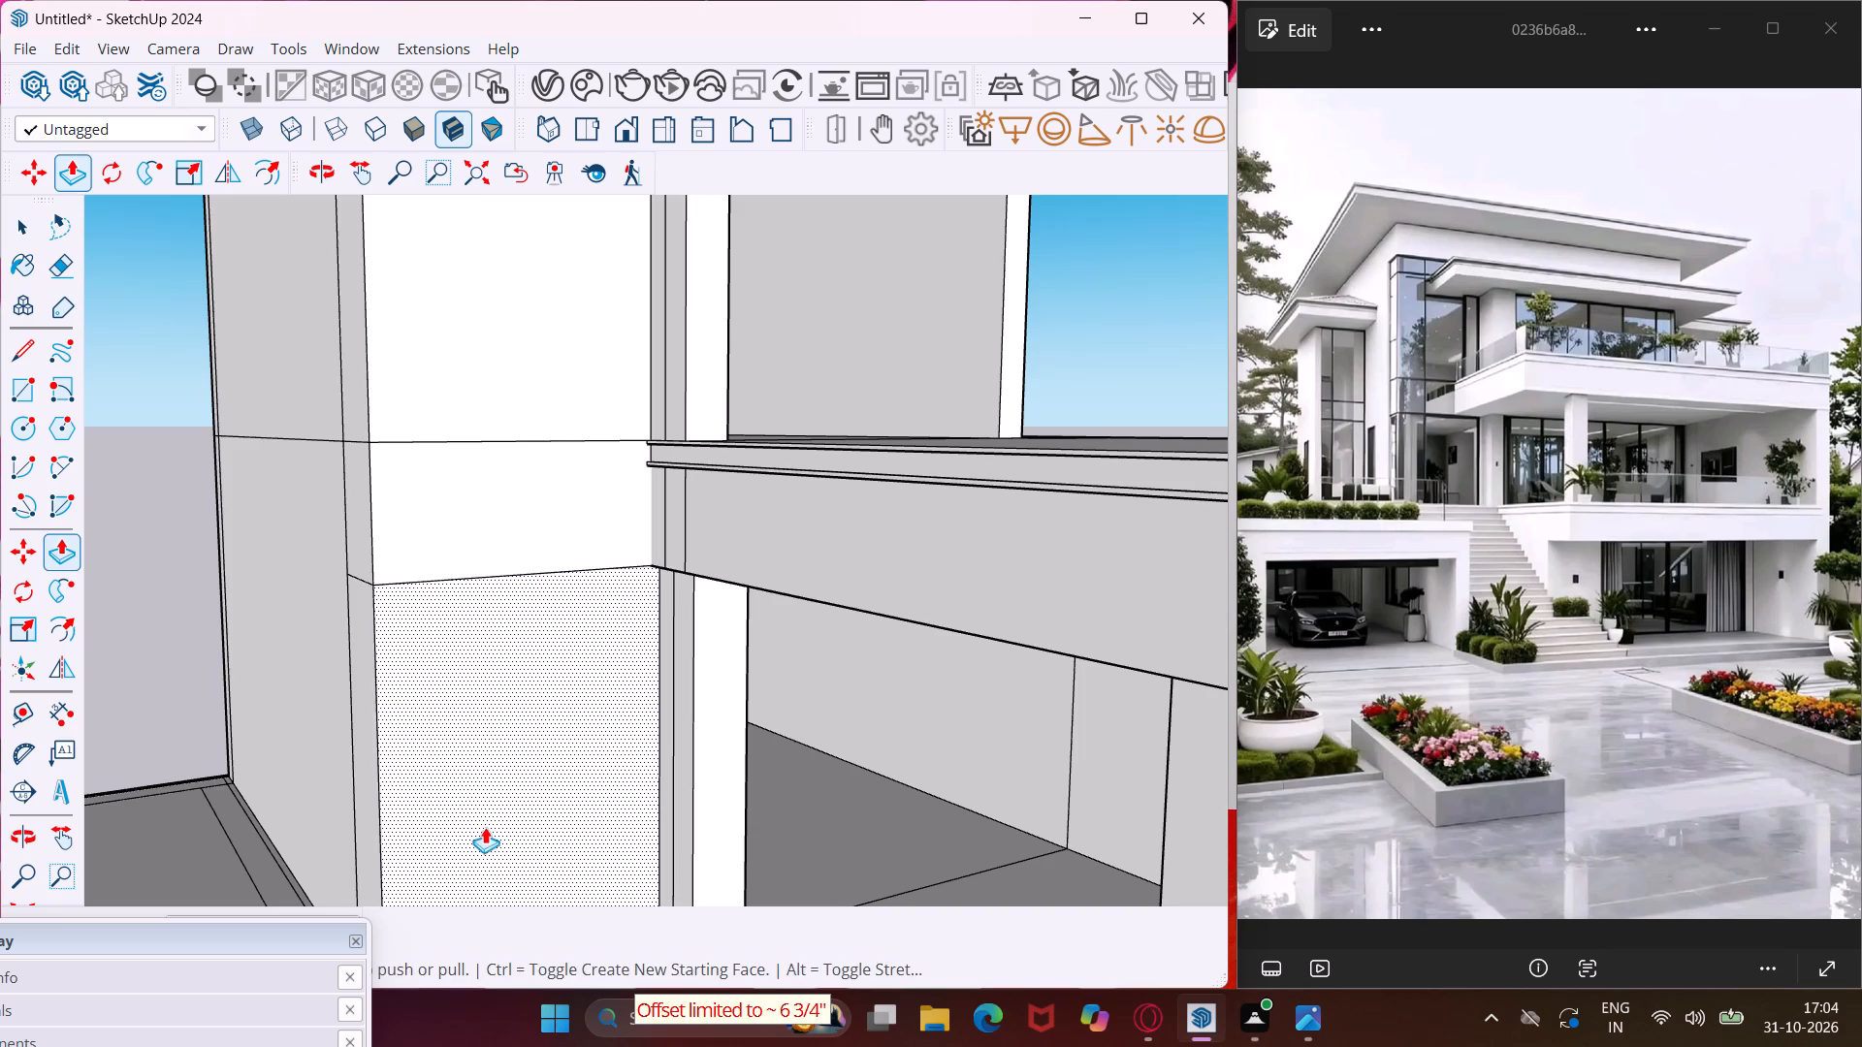
click(482, 810)
click(445, 749)
Push in the narrow garage-side panel at the same tower corner to open the lowest level on that side.
middle_drag(401, 769, 406, 769)
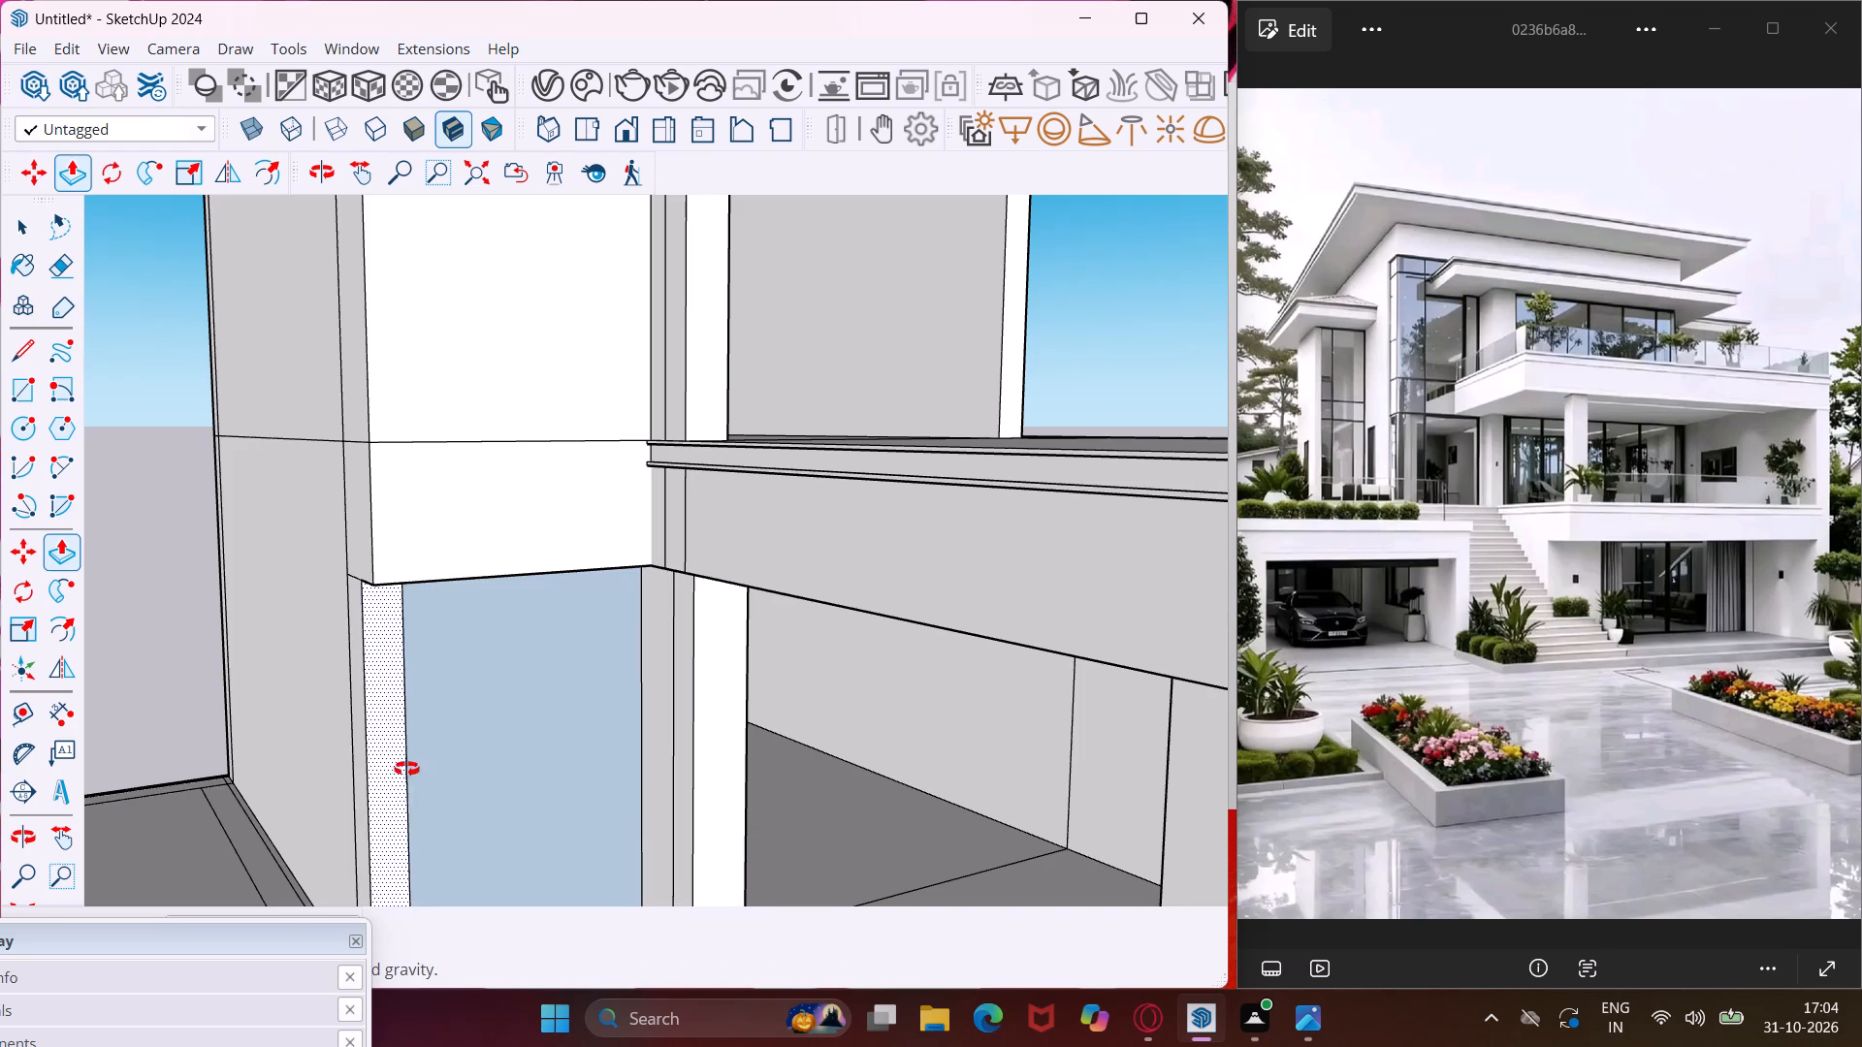
middle_drag(406, 769, 627, 750)
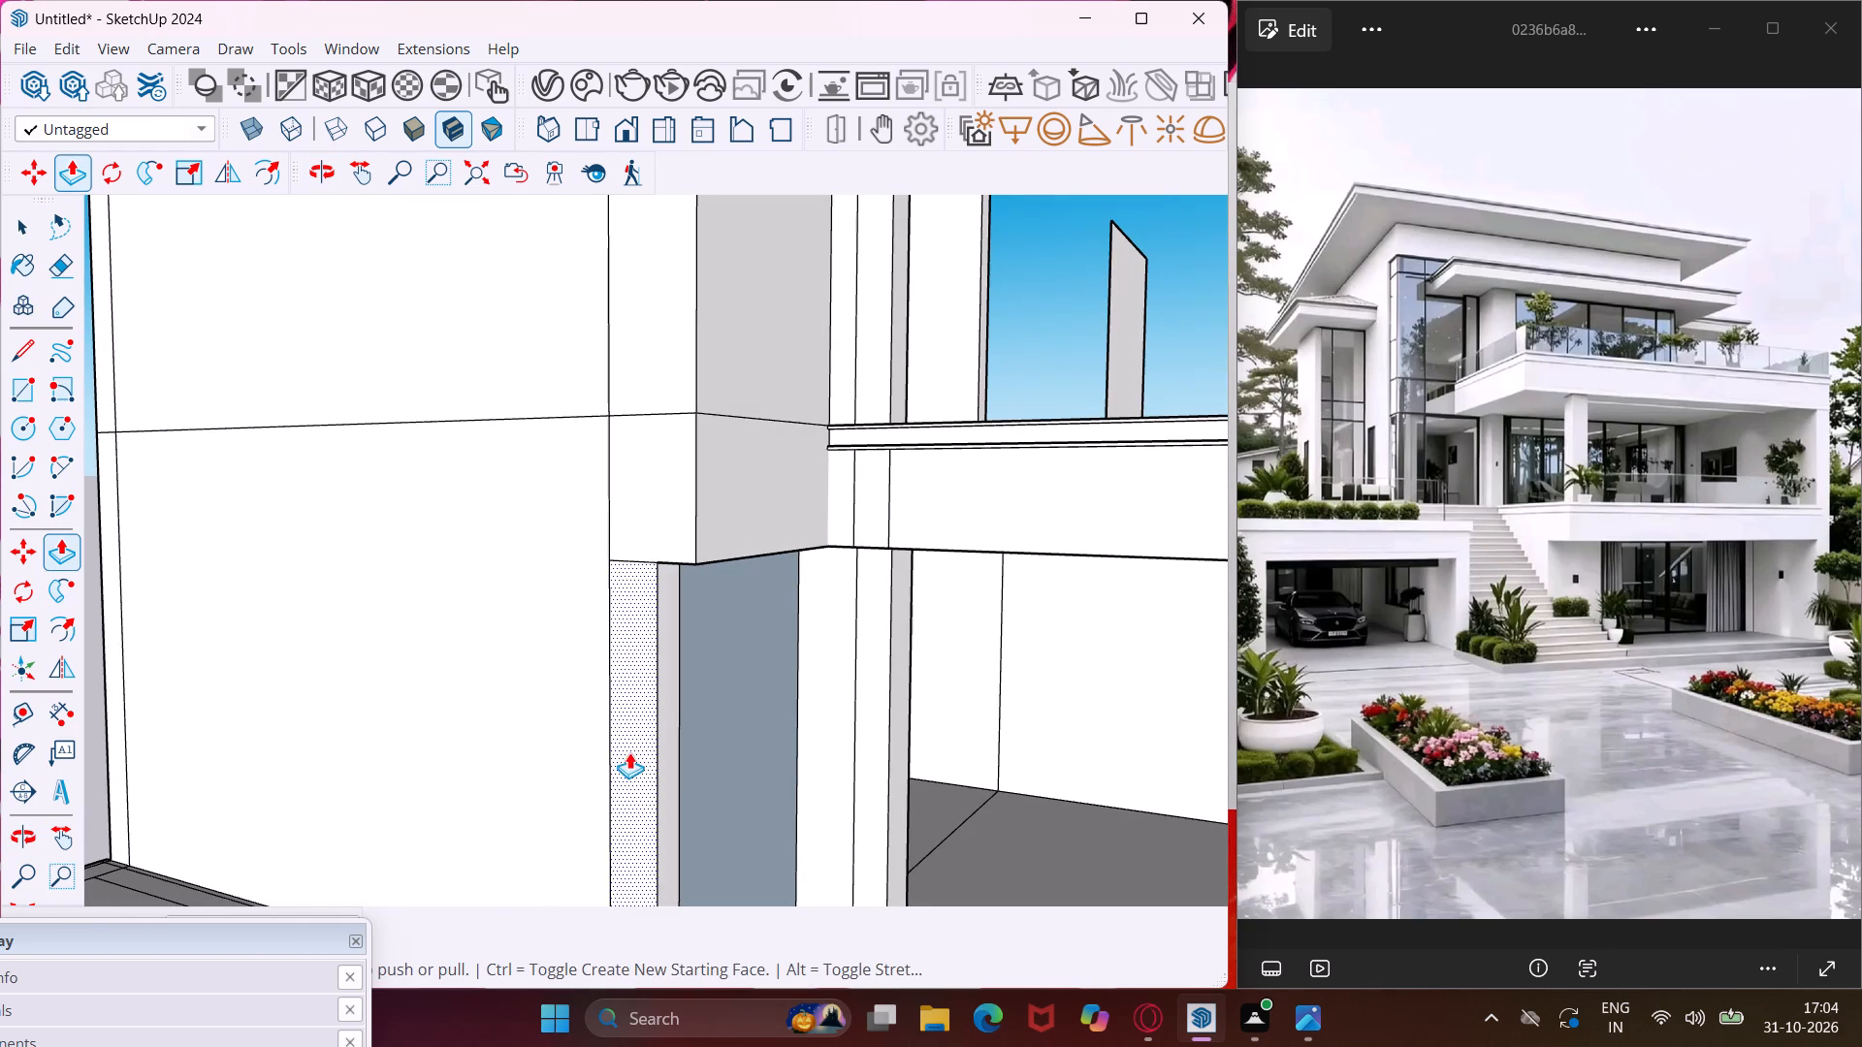
click(629, 752)
click(669, 716)
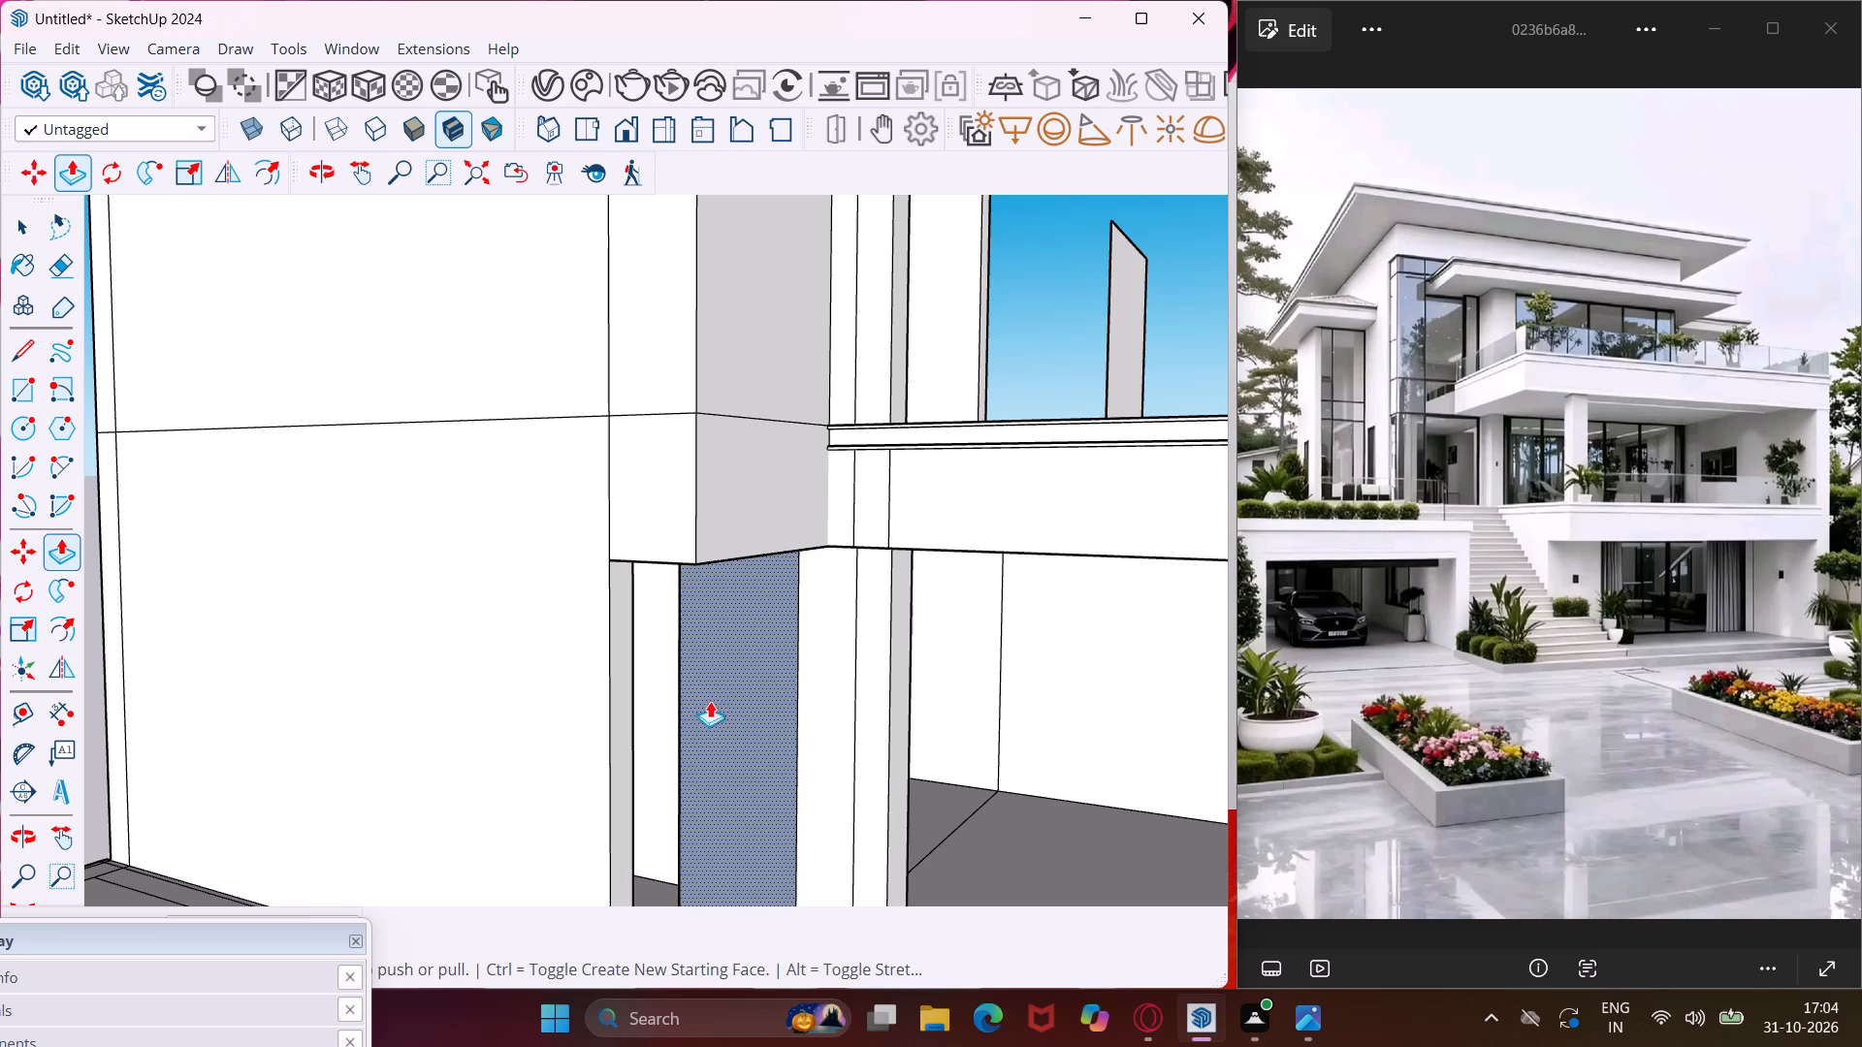
Push in the front and narrow side faces of the tower corner's middle band, aligning them with the opening below.
click(677, 497)
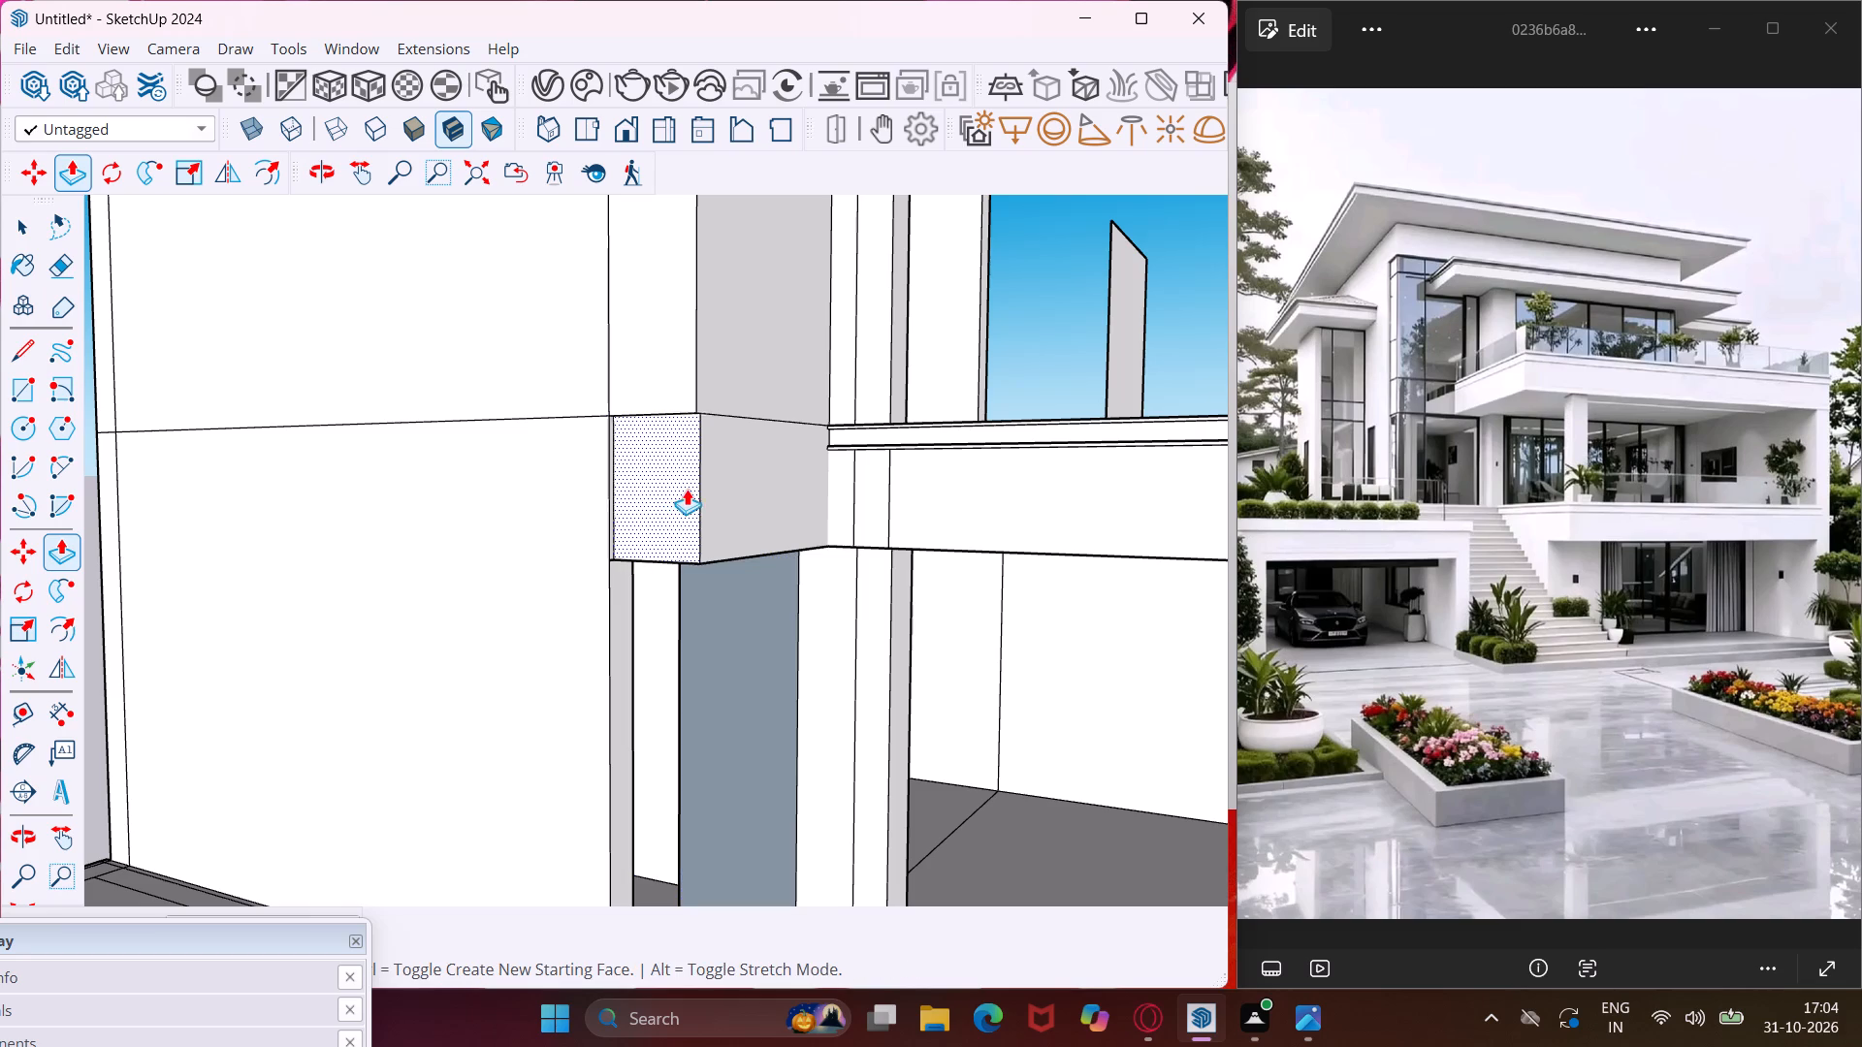
middle_drag(704, 475, 628, 583)
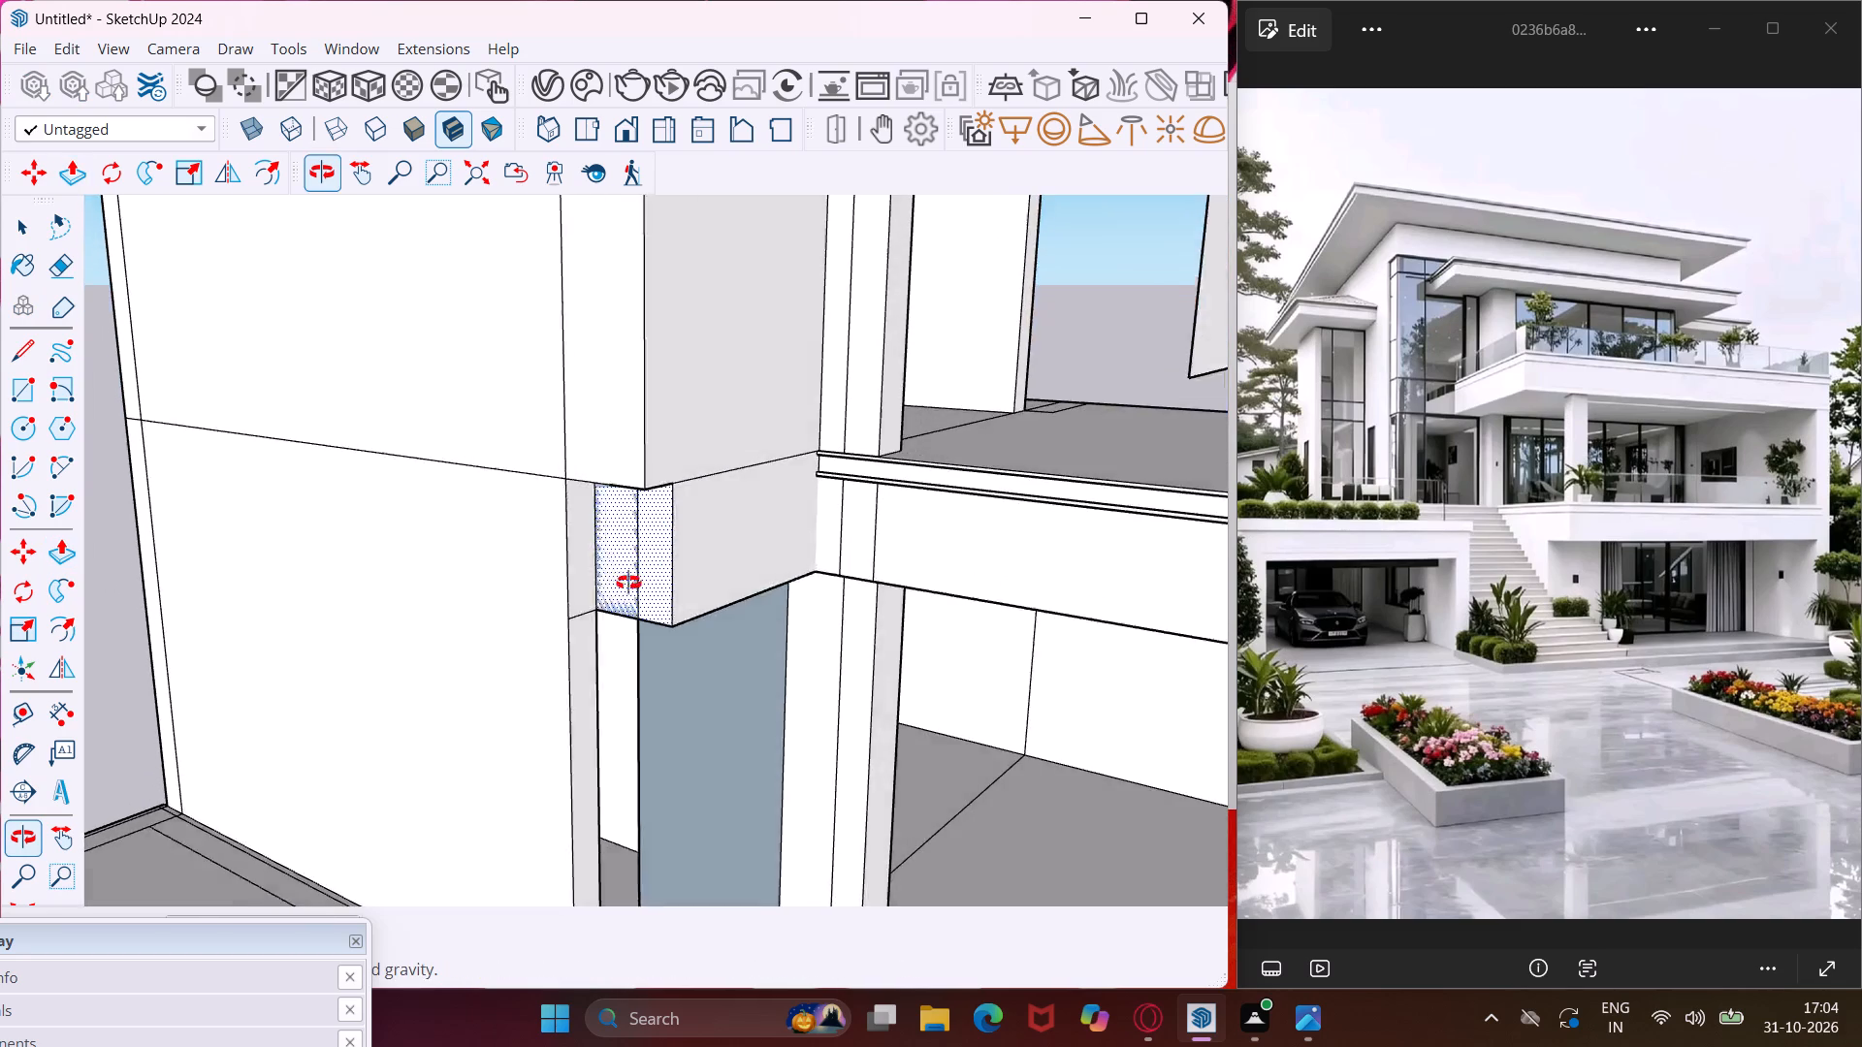
middle_drag(628, 583, 614, 603)
key(Escape)
click(667, 605)
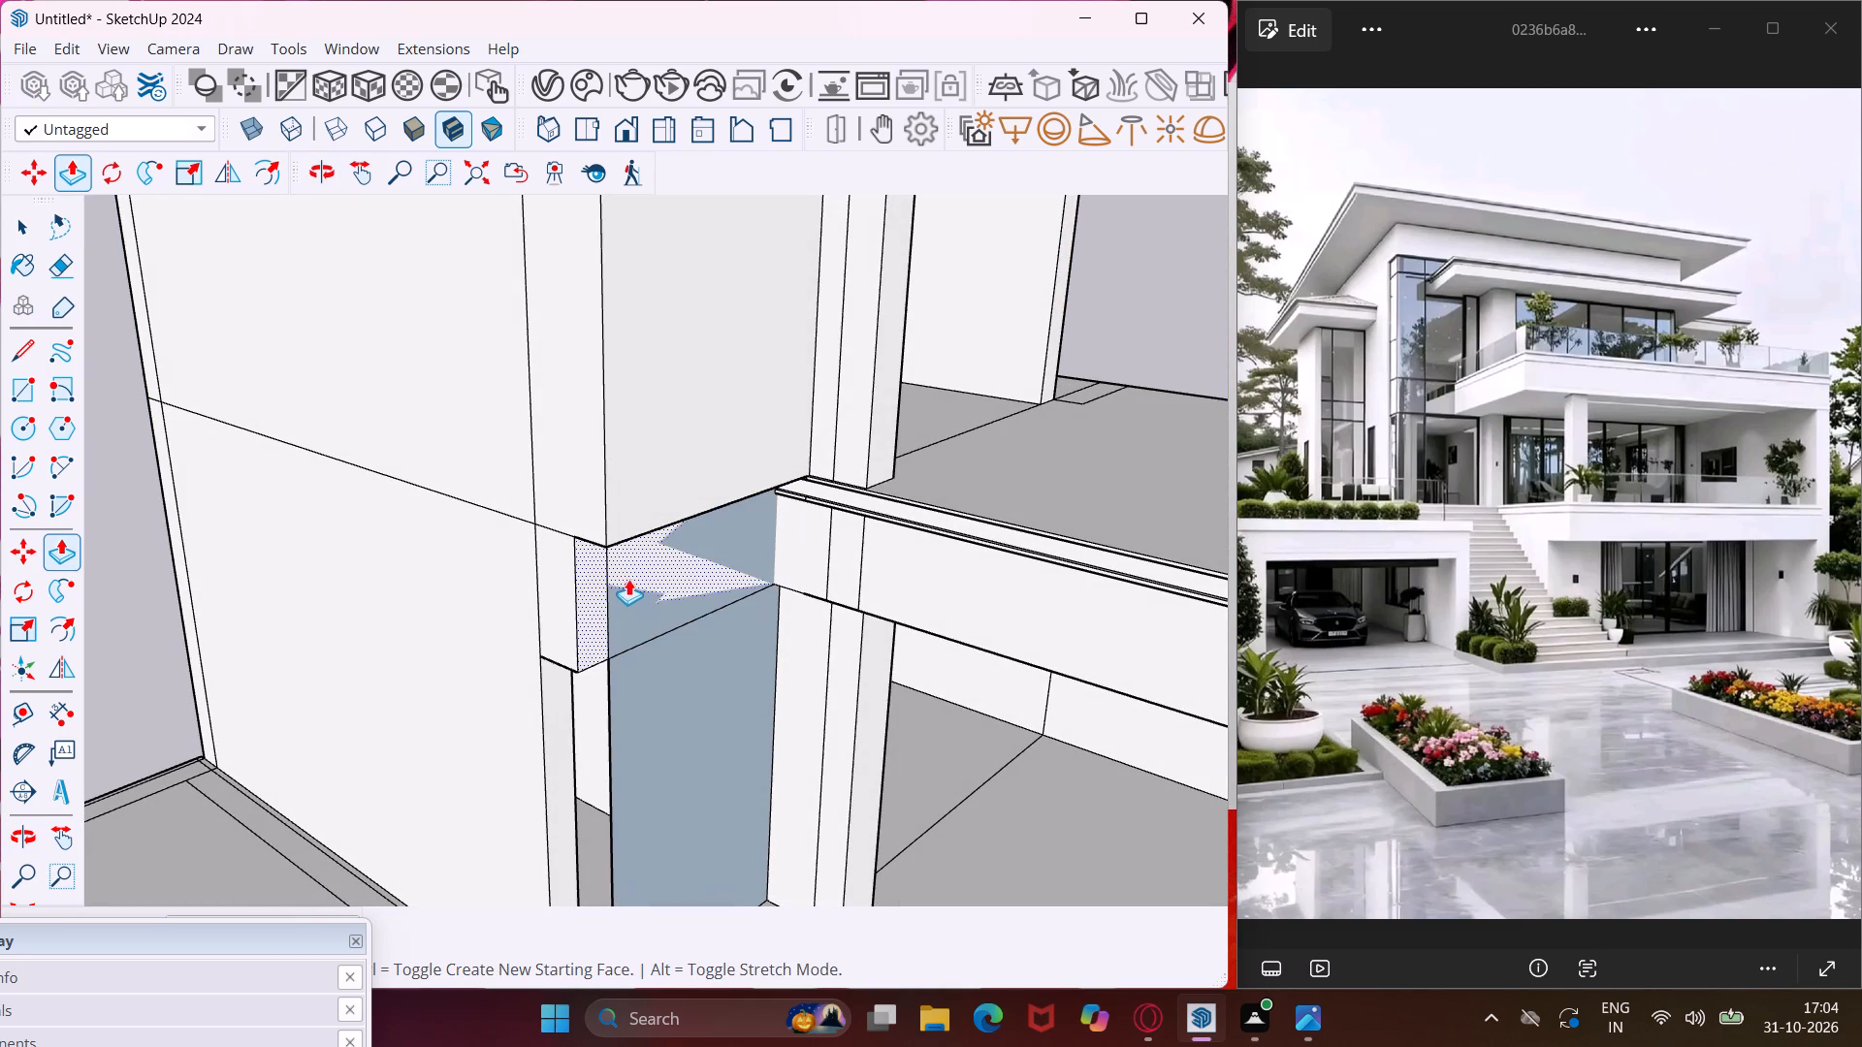
click(628, 578)
click(573, 633)
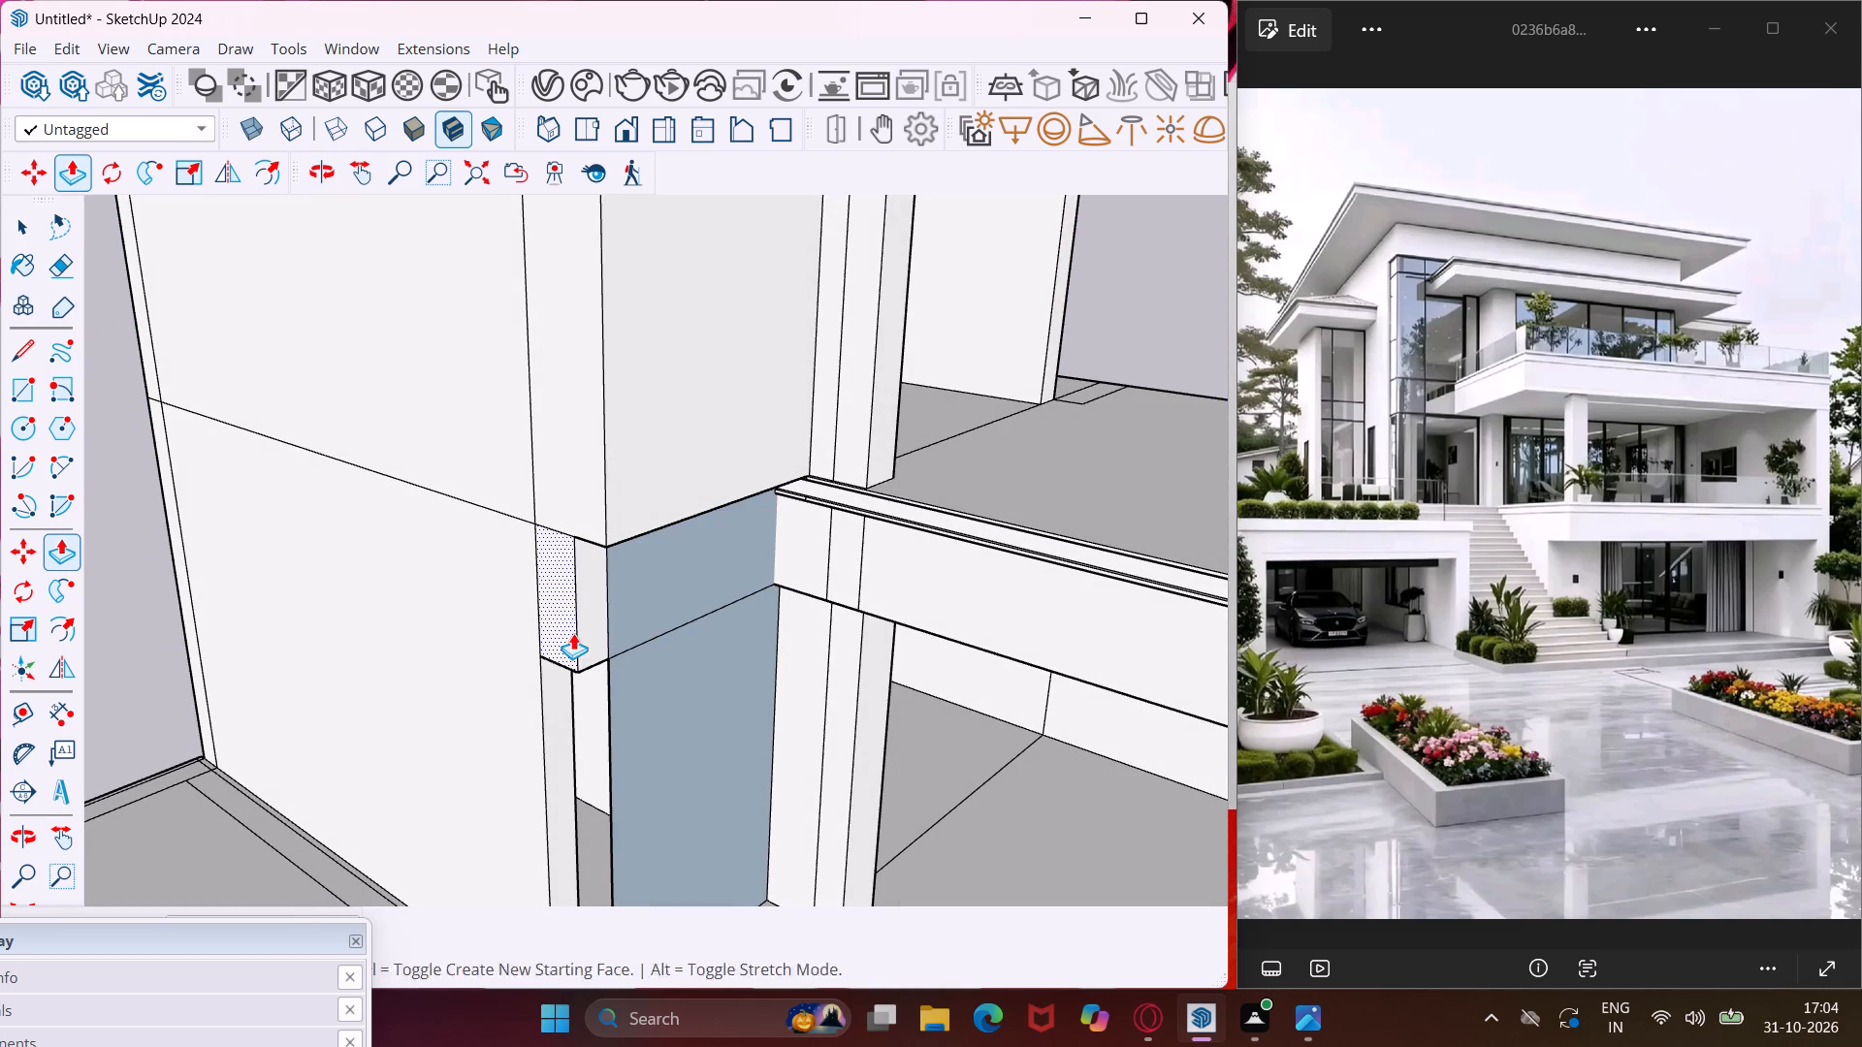
click(604, 616)
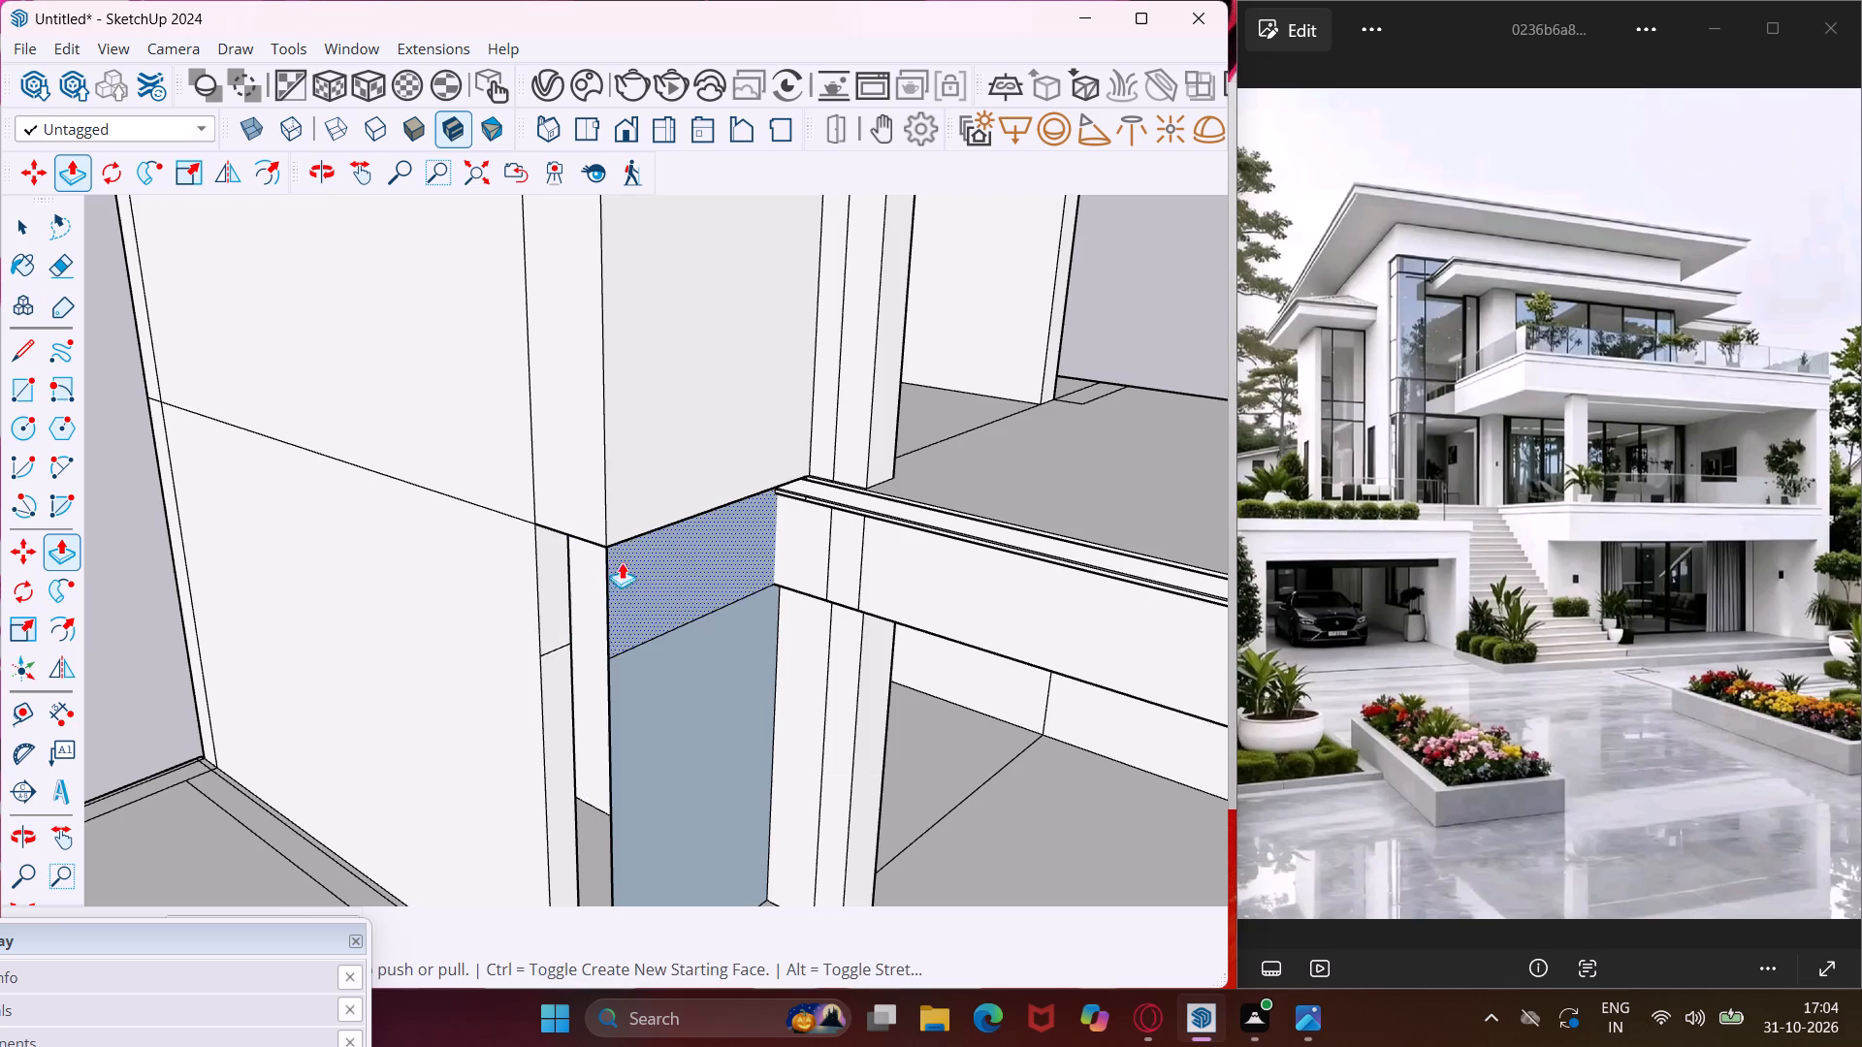
Push in the front and narrow side faces of the tower corner's upper panel to continue the opening upward.
click(649, 471)
click(596, 455)
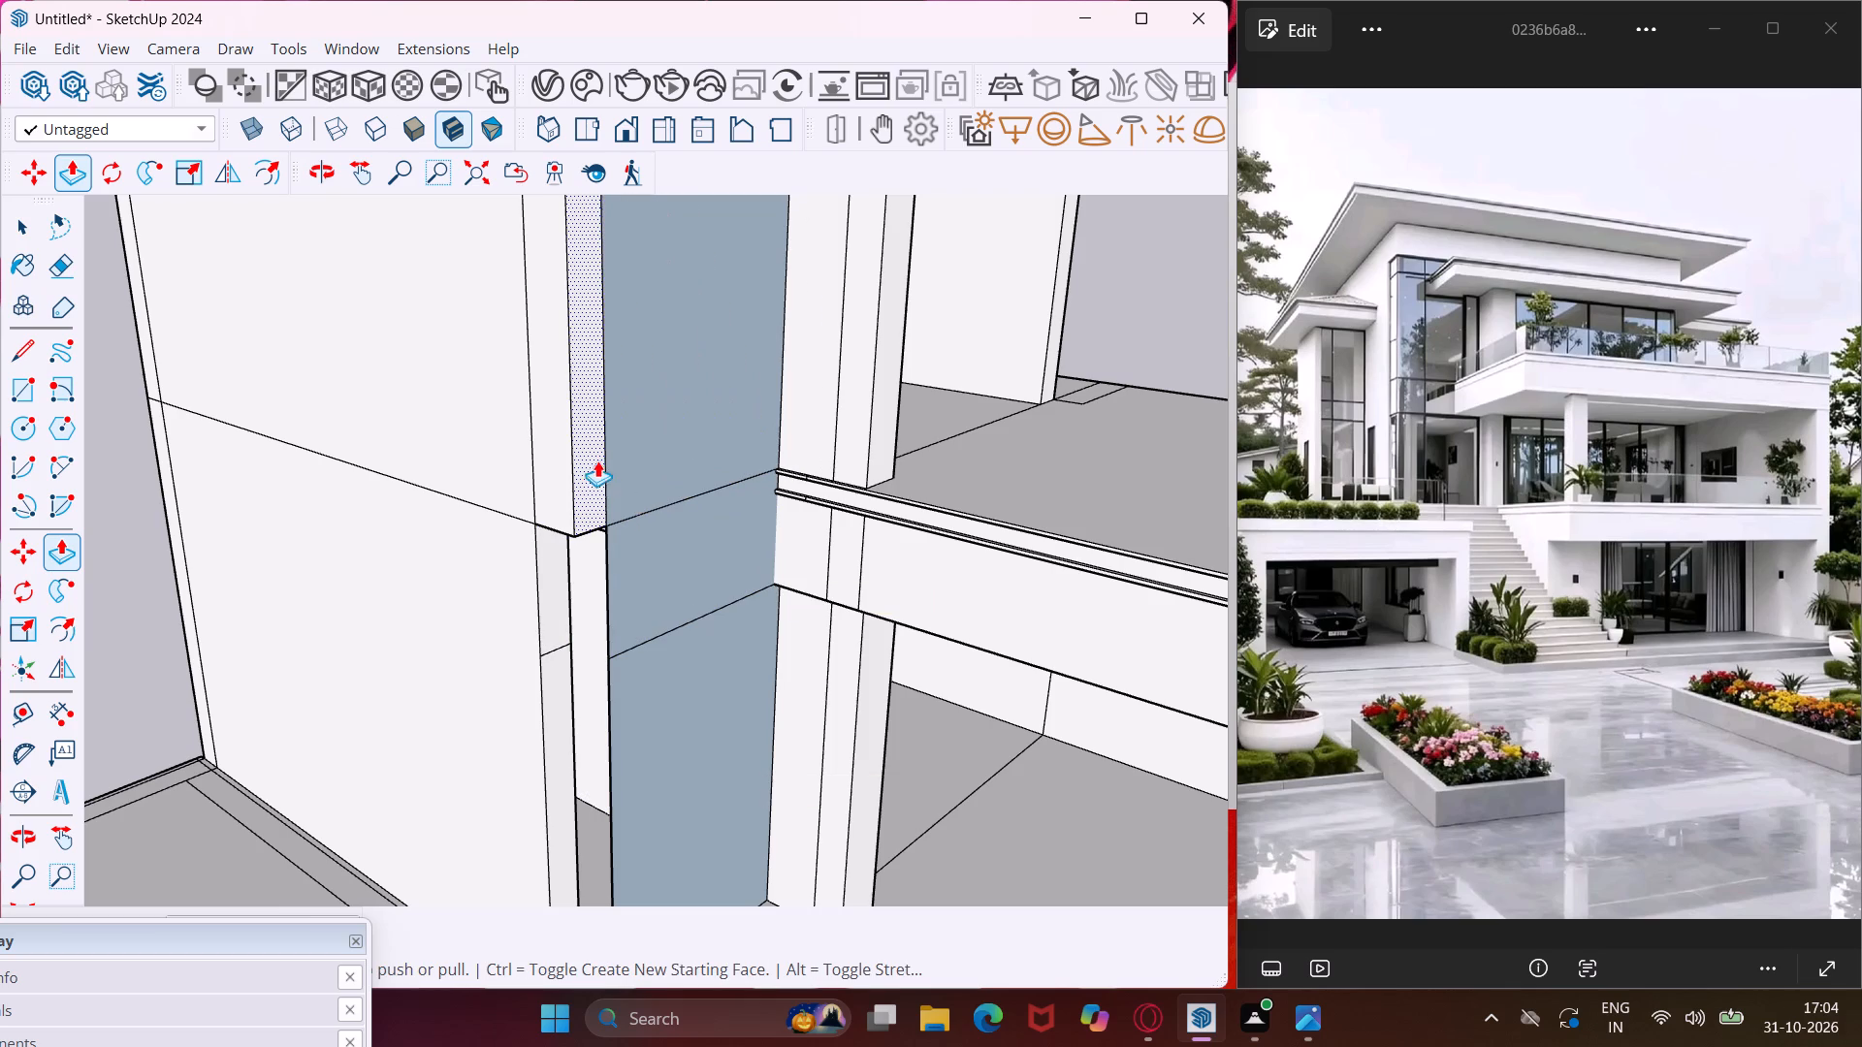
click(561, 514)
click(604, 505)
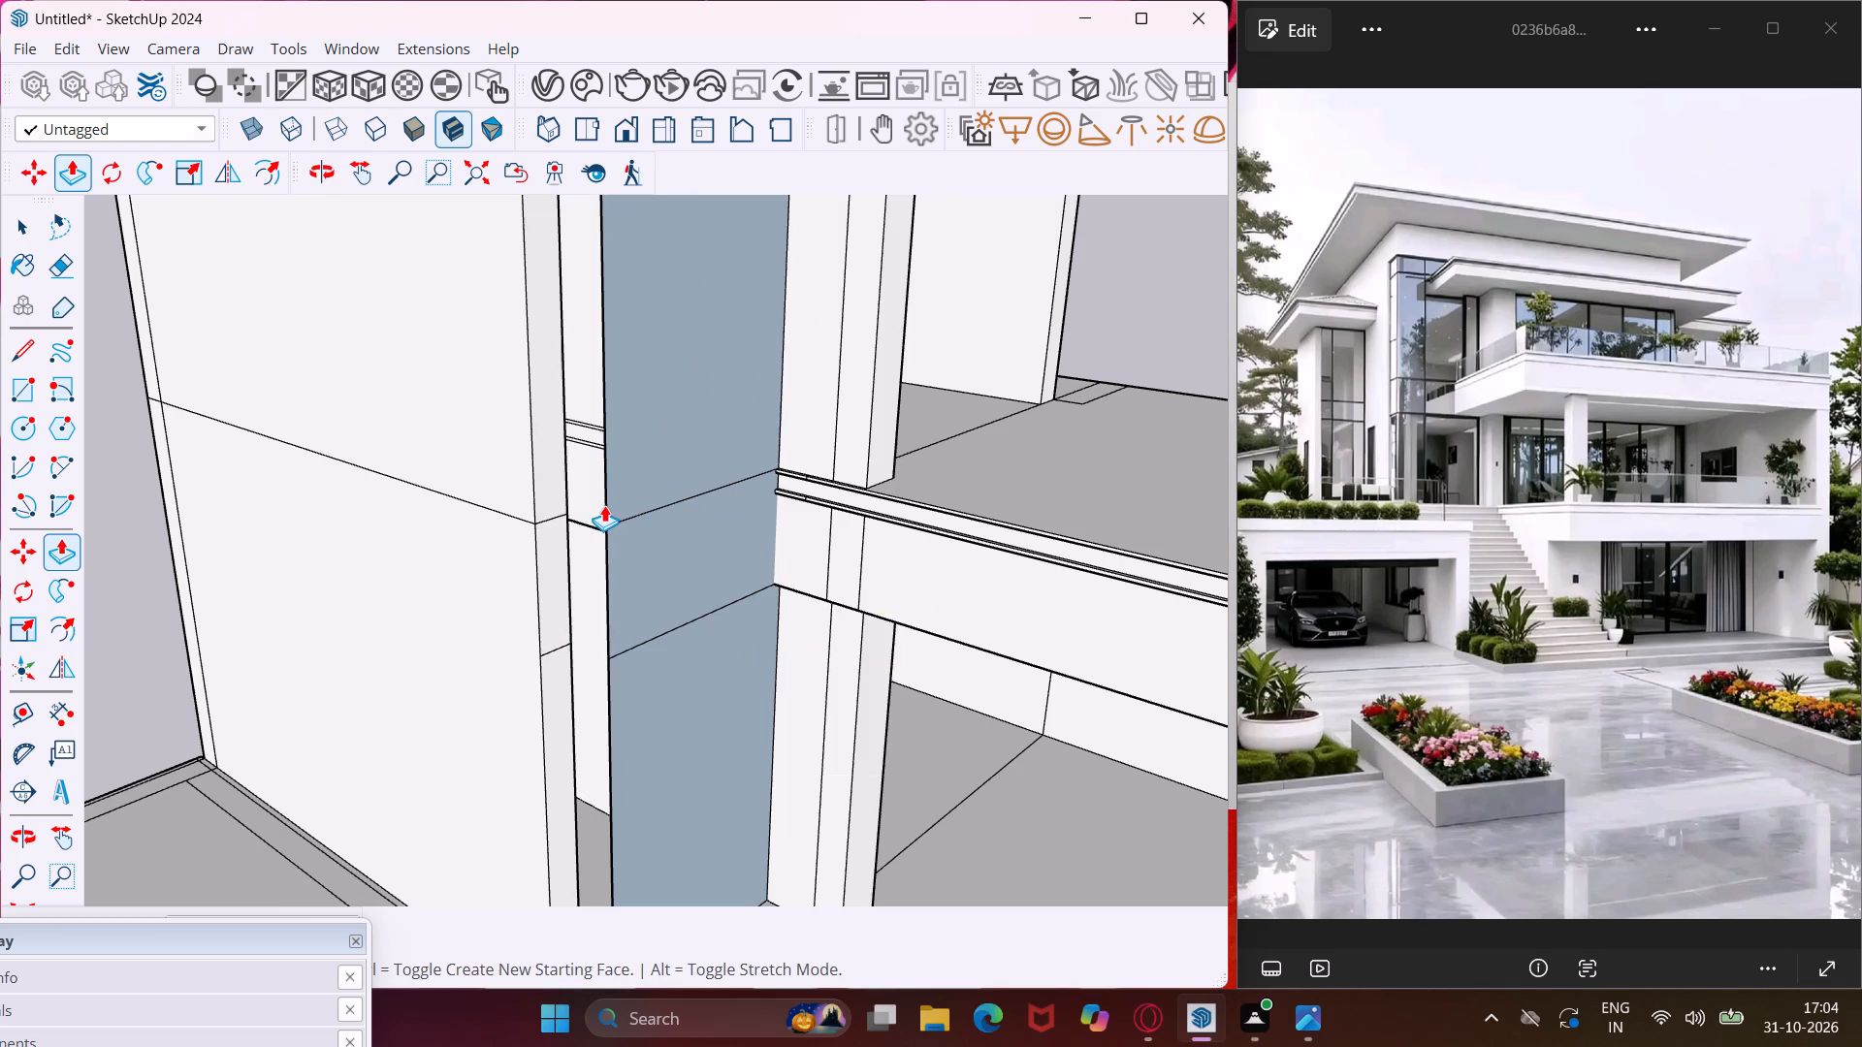
key(Escape)
key(space)
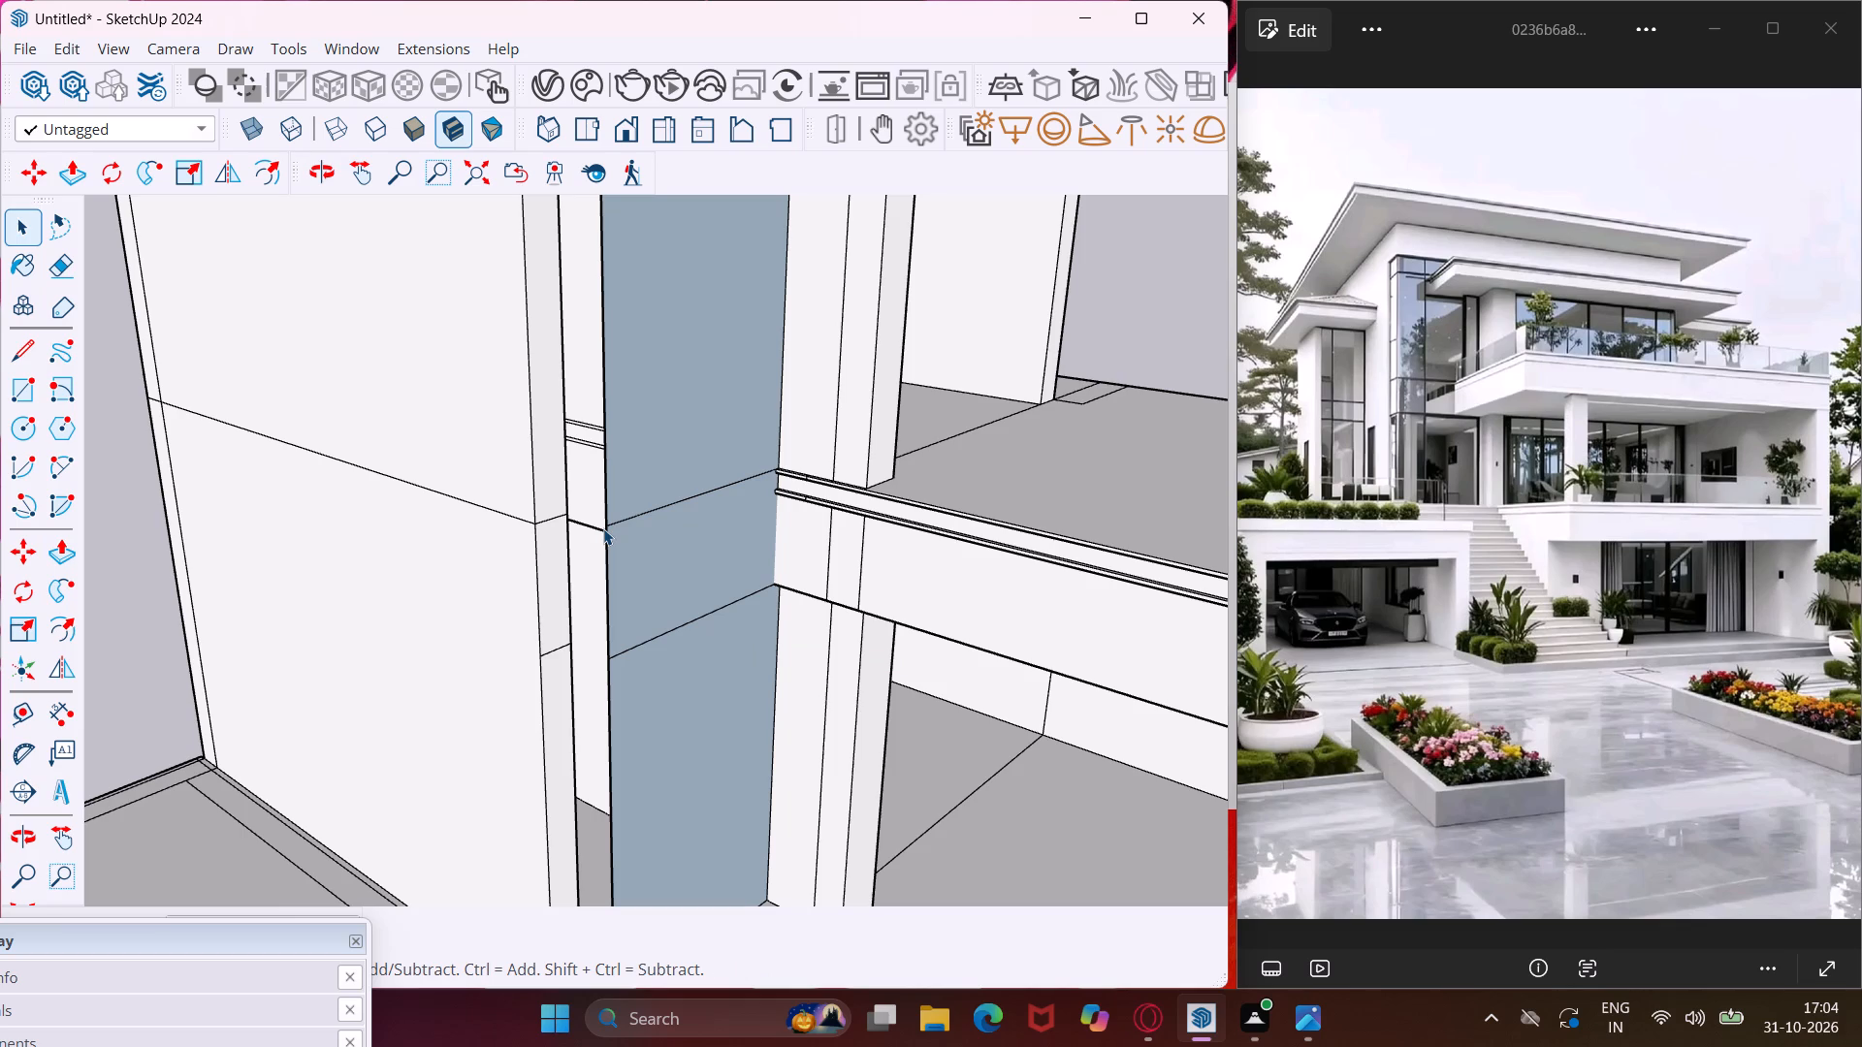
Erase the leftover corner edges and the upper and middle blue faces from the tower's corner opening.
key(e)
drag(592, 493, 611, 488)
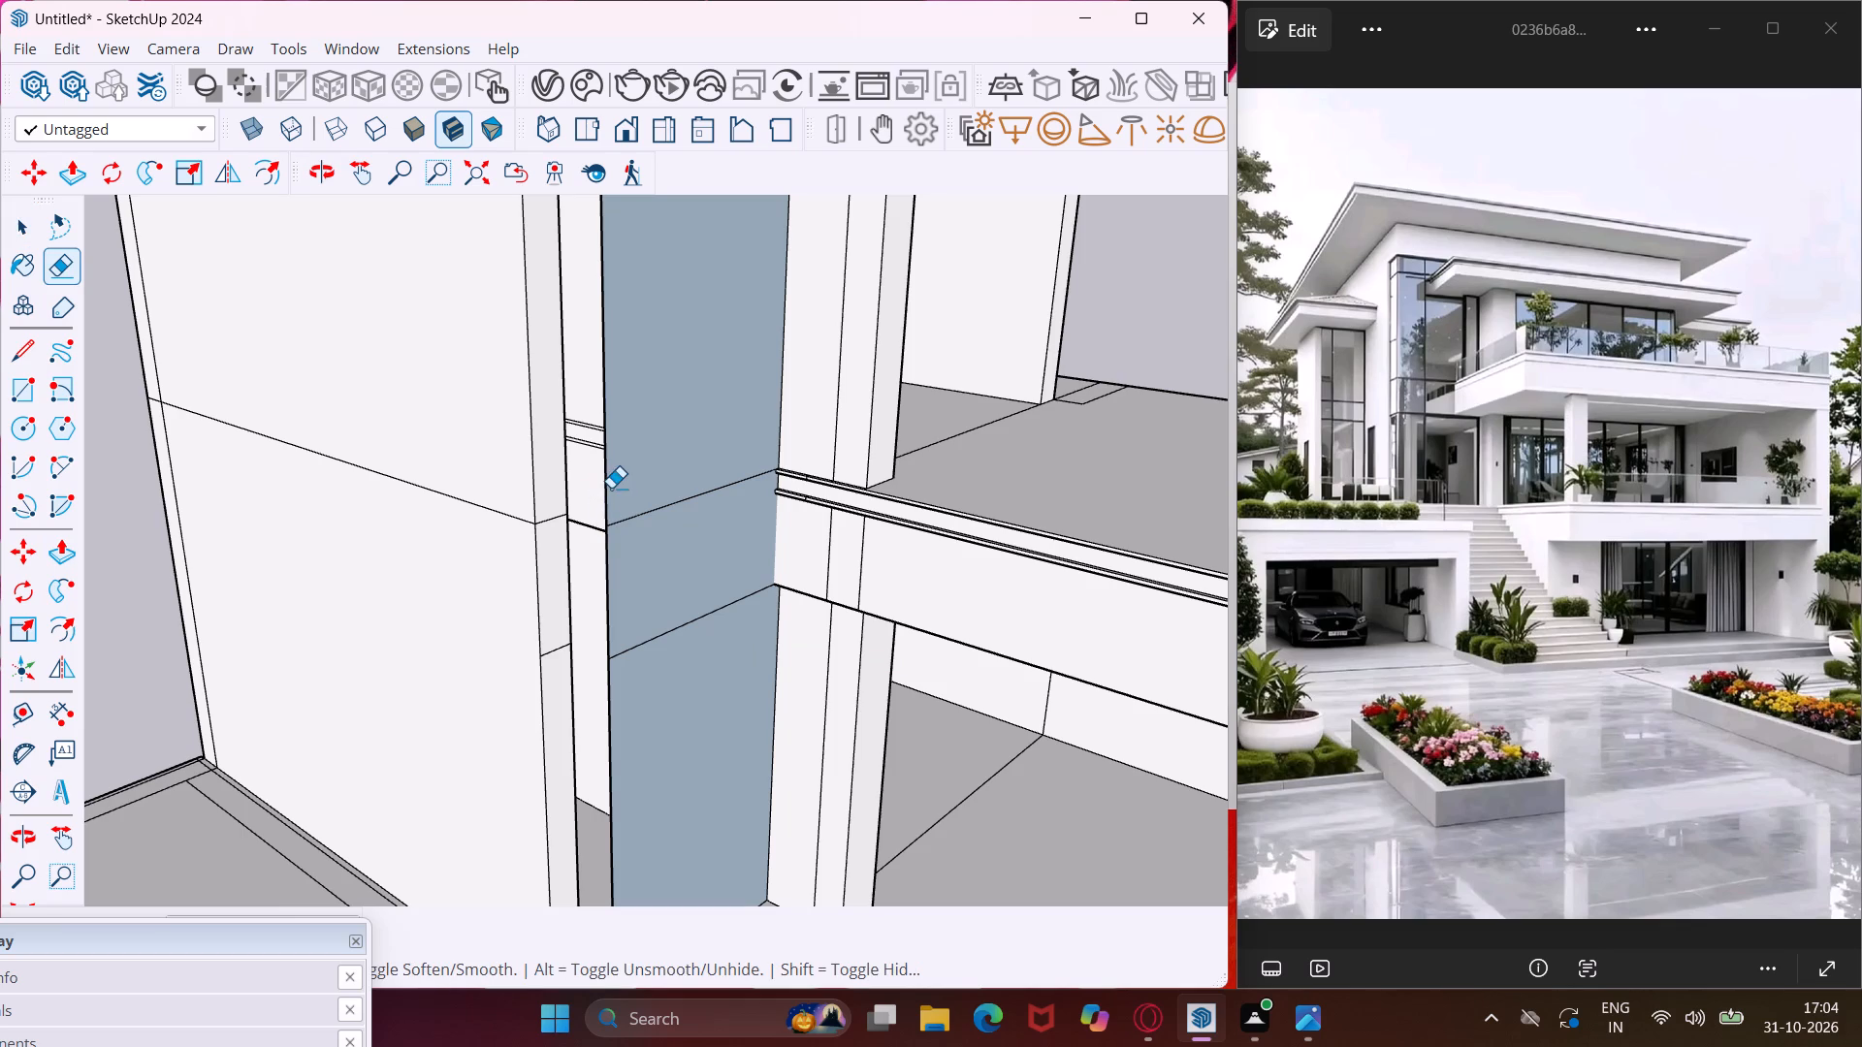
drag(611, 488, 613, 487)
click(602, 569)
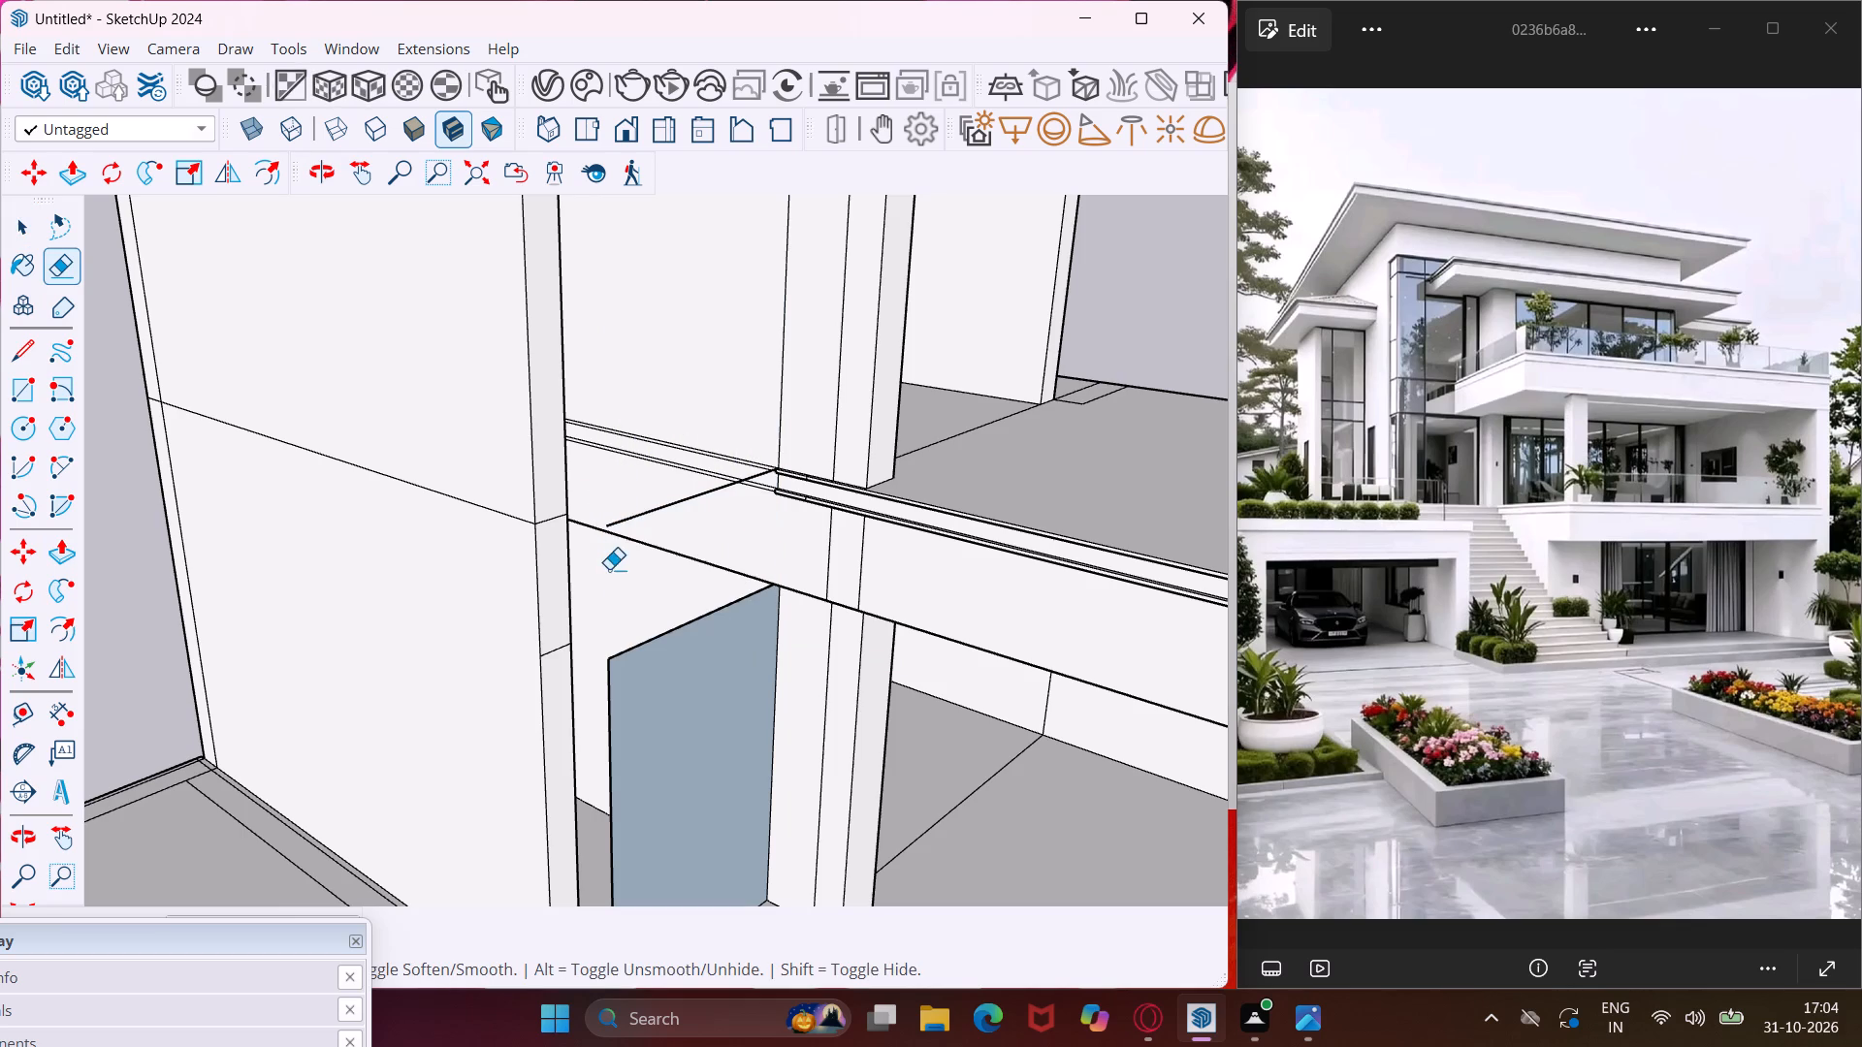
click(612, 524)
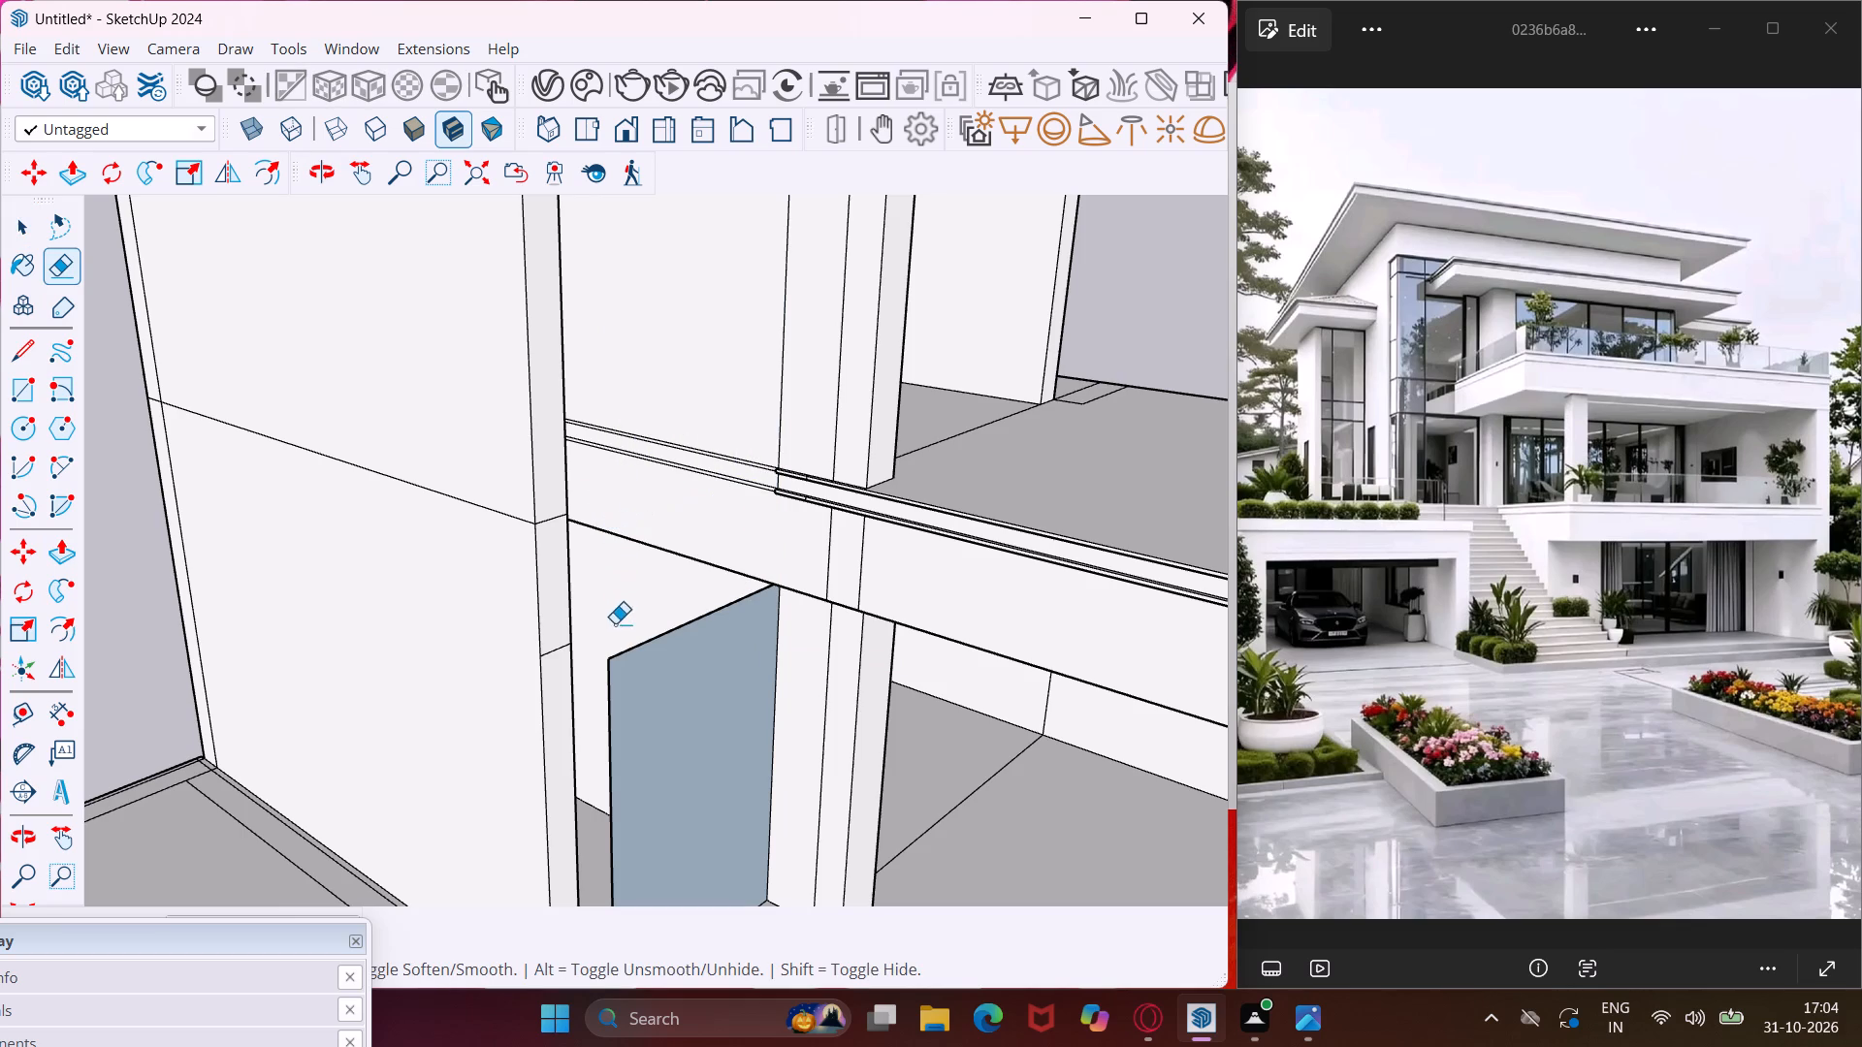
Erase the leftover blue-grey face beneath the floor slab, between the tall side wall and the column.
click(618, 655)
click(610, 675)
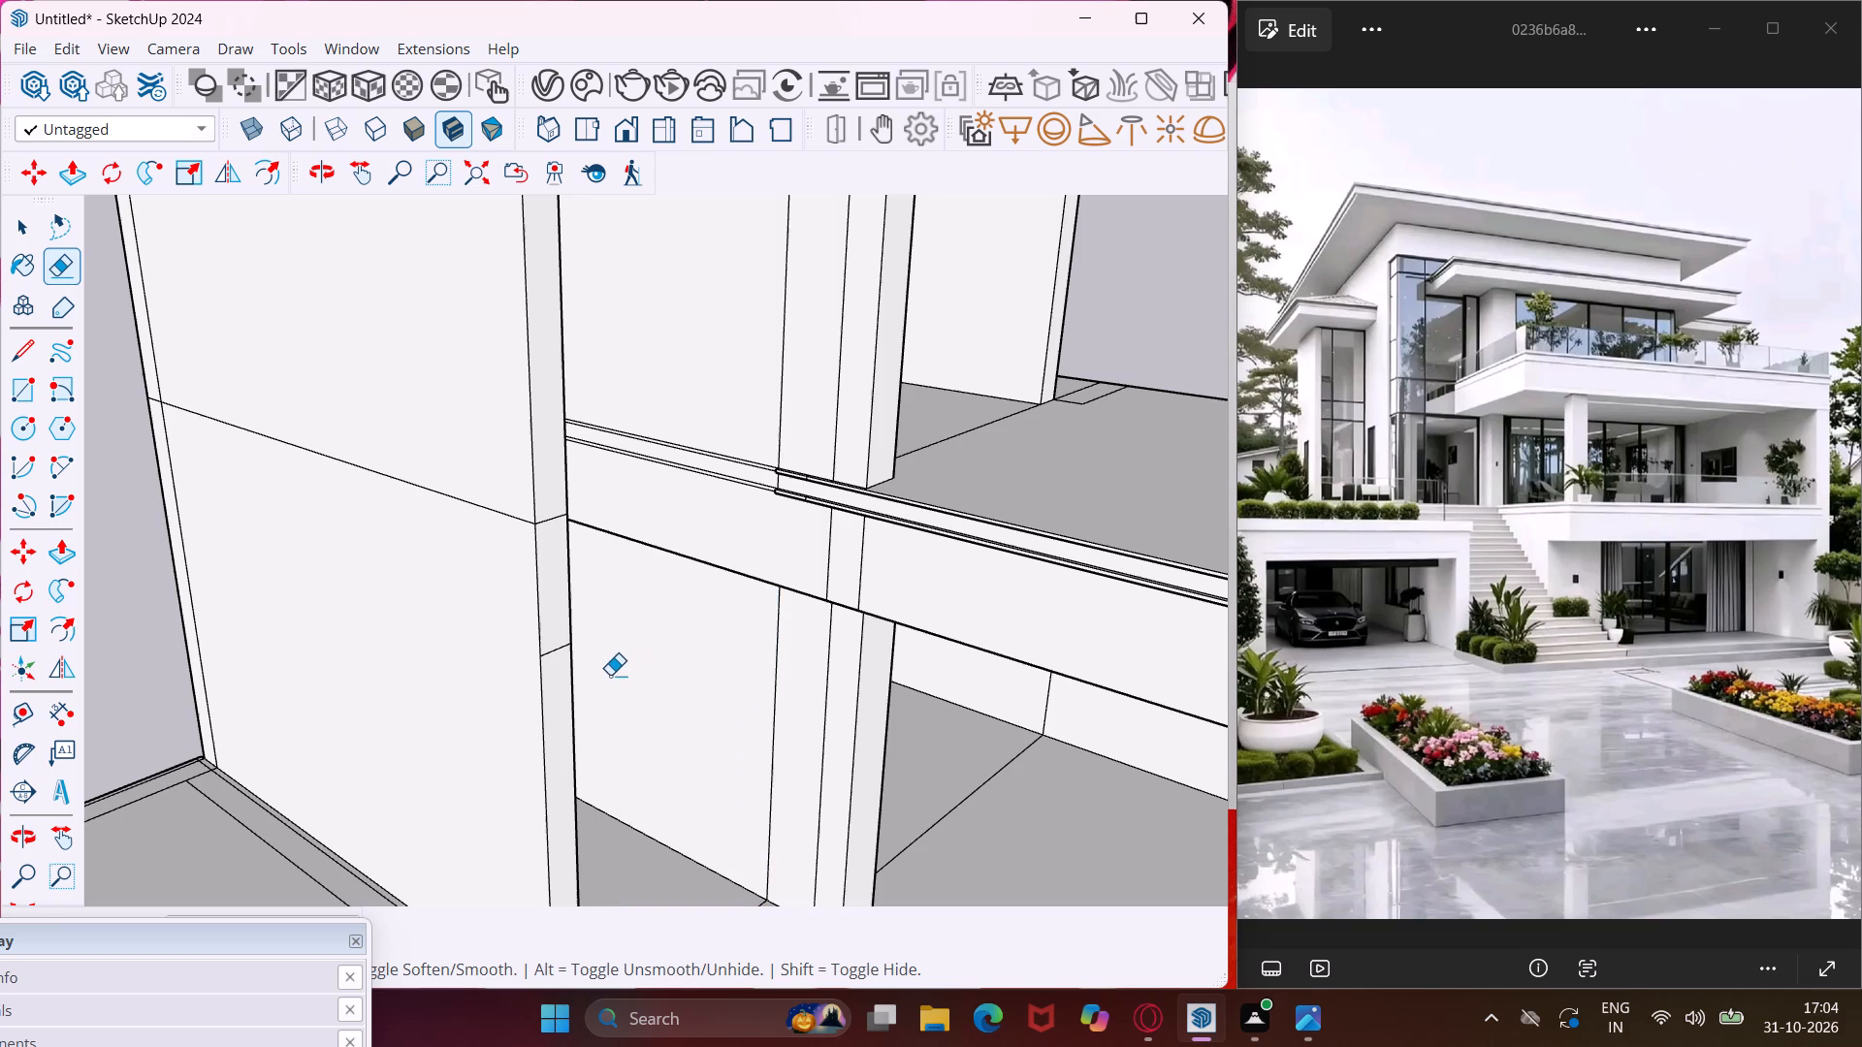
scroll(599, 530, down, 7)
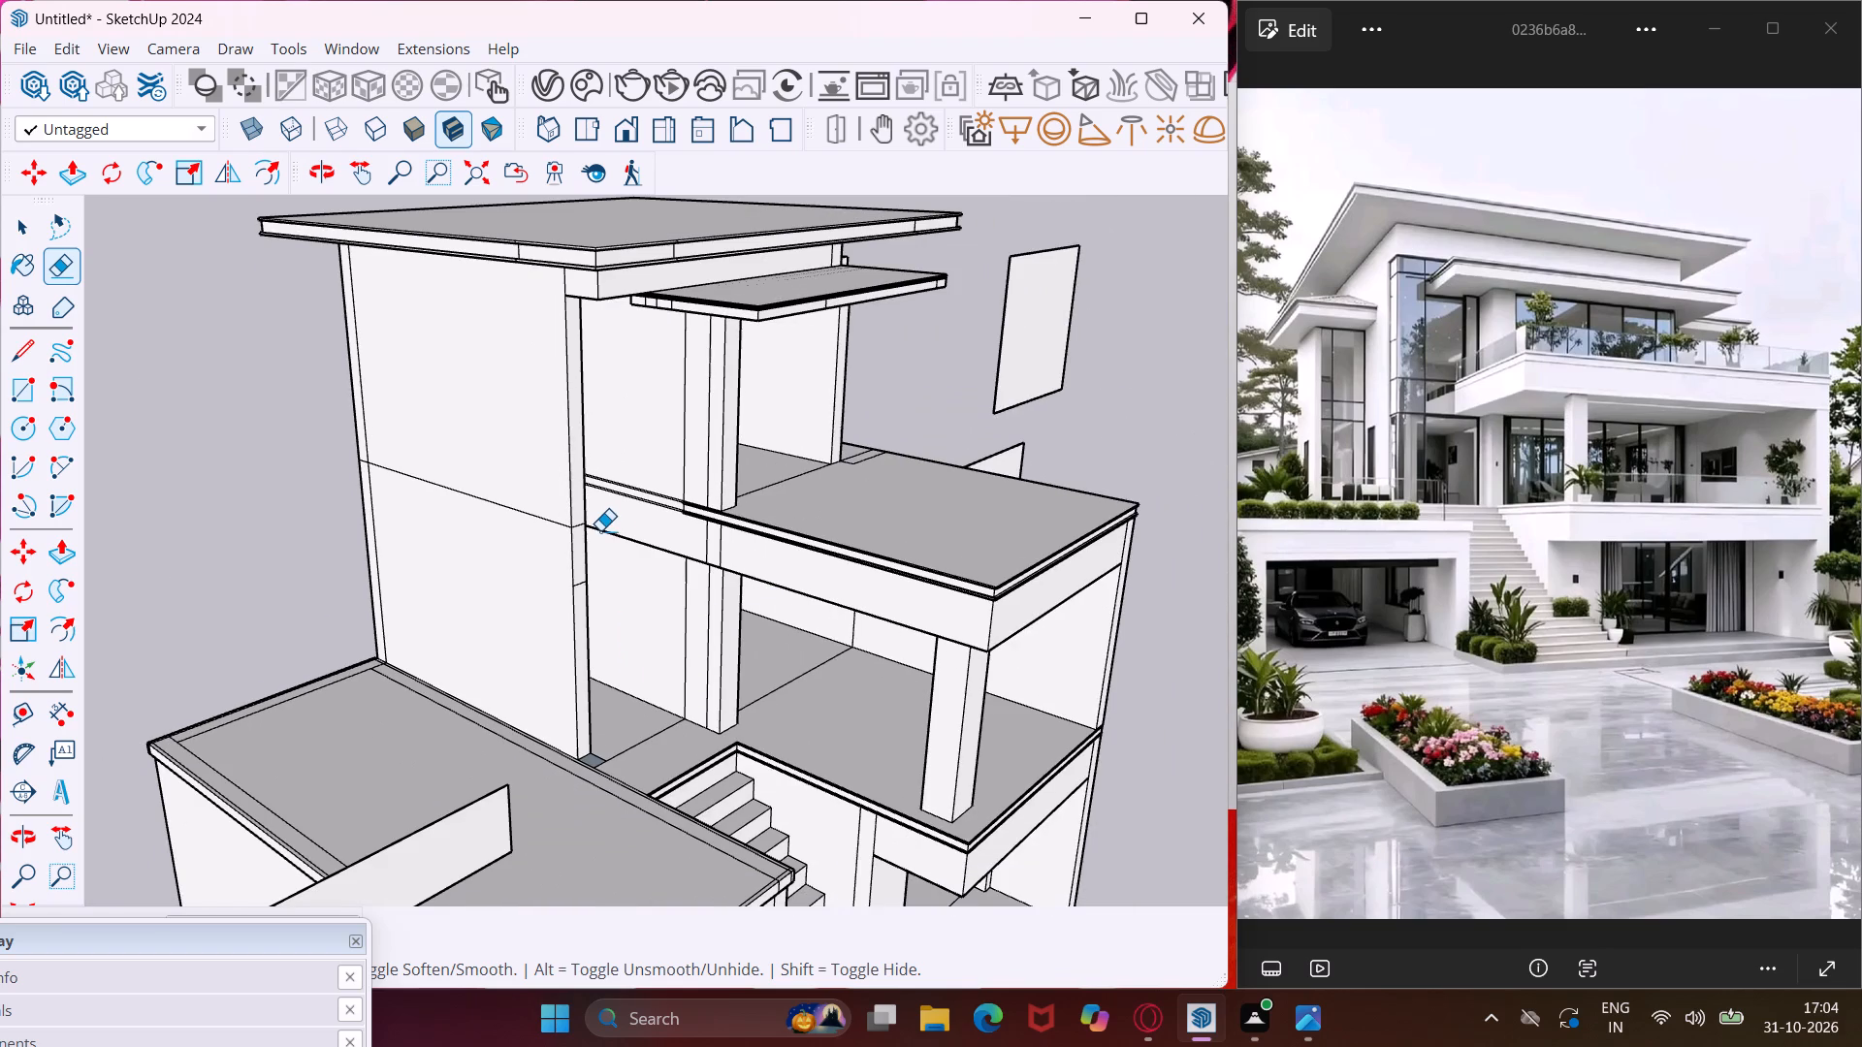
key(Escape)
key(space)
Use Push/Pull to give a slight thickness to the front and side faces of the detached rectangular L-shaped panel before the garage.
scroll(618, 470, down, 5)
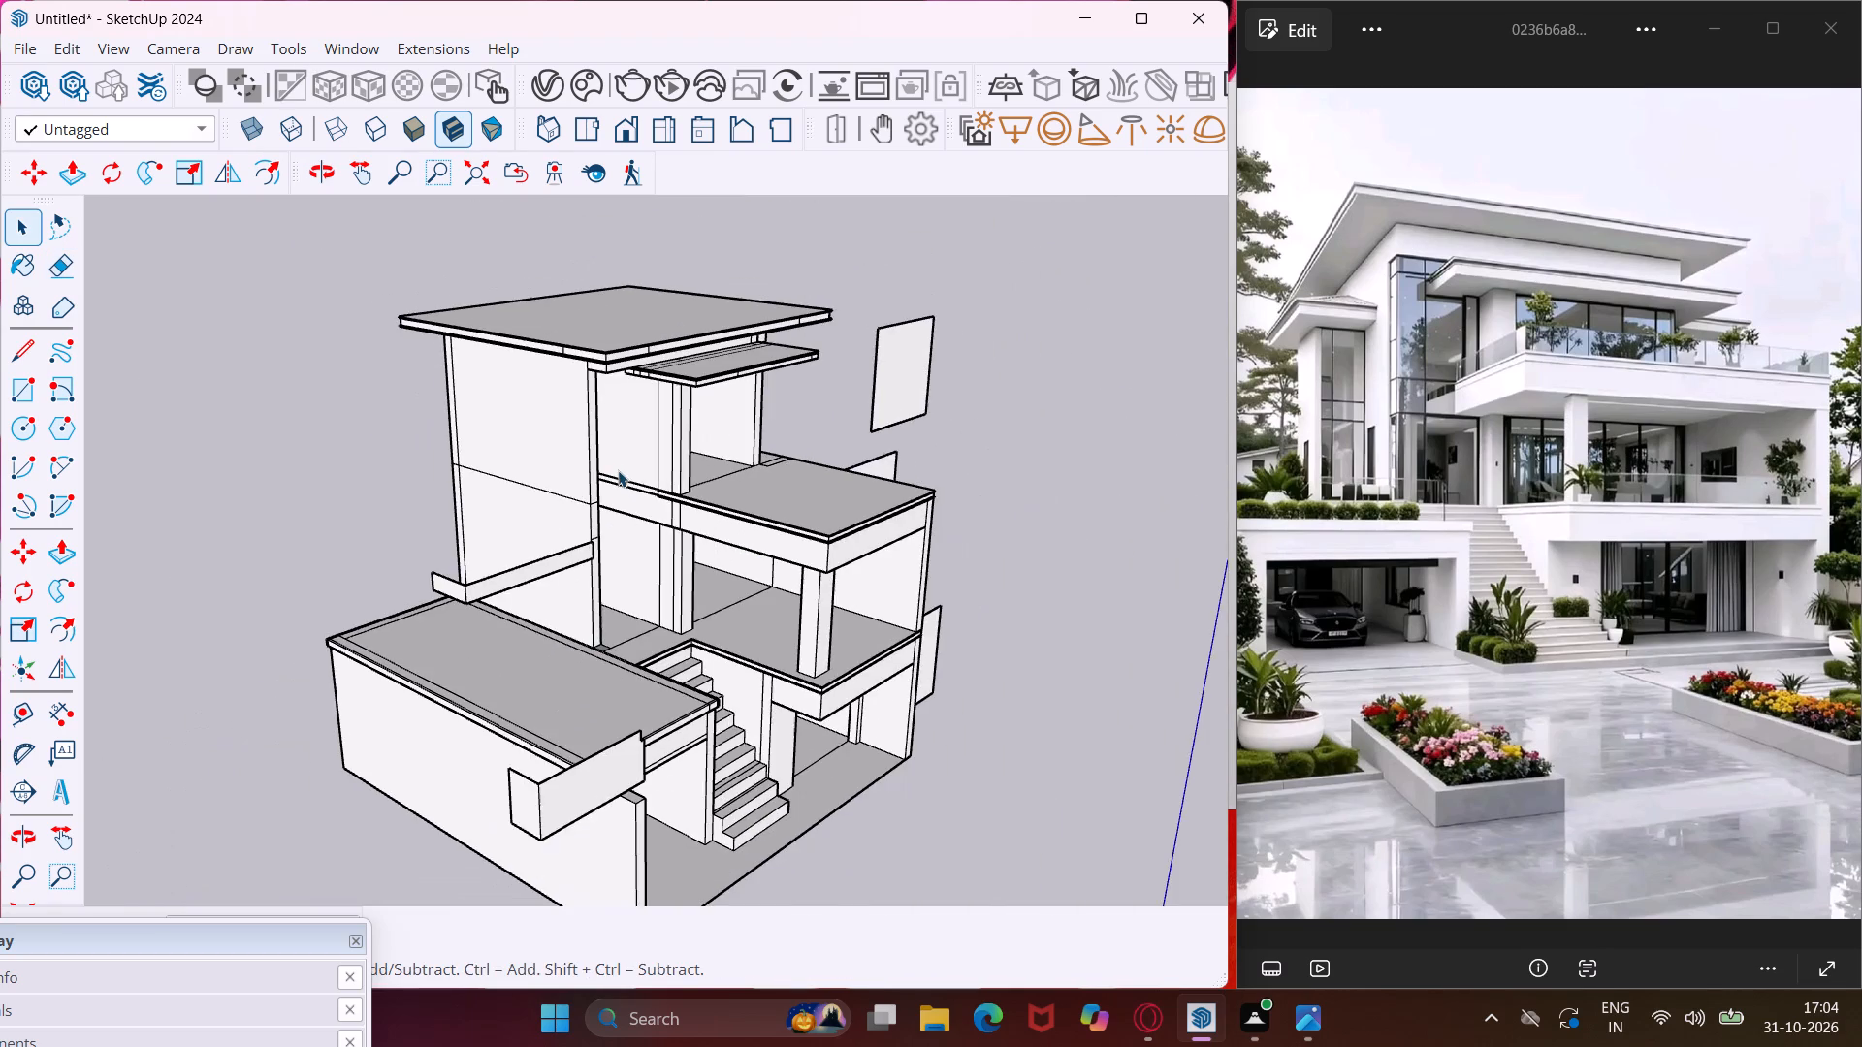
scroll(618, 471, down, 10)
middle_drag(642, 574, 530, 618)
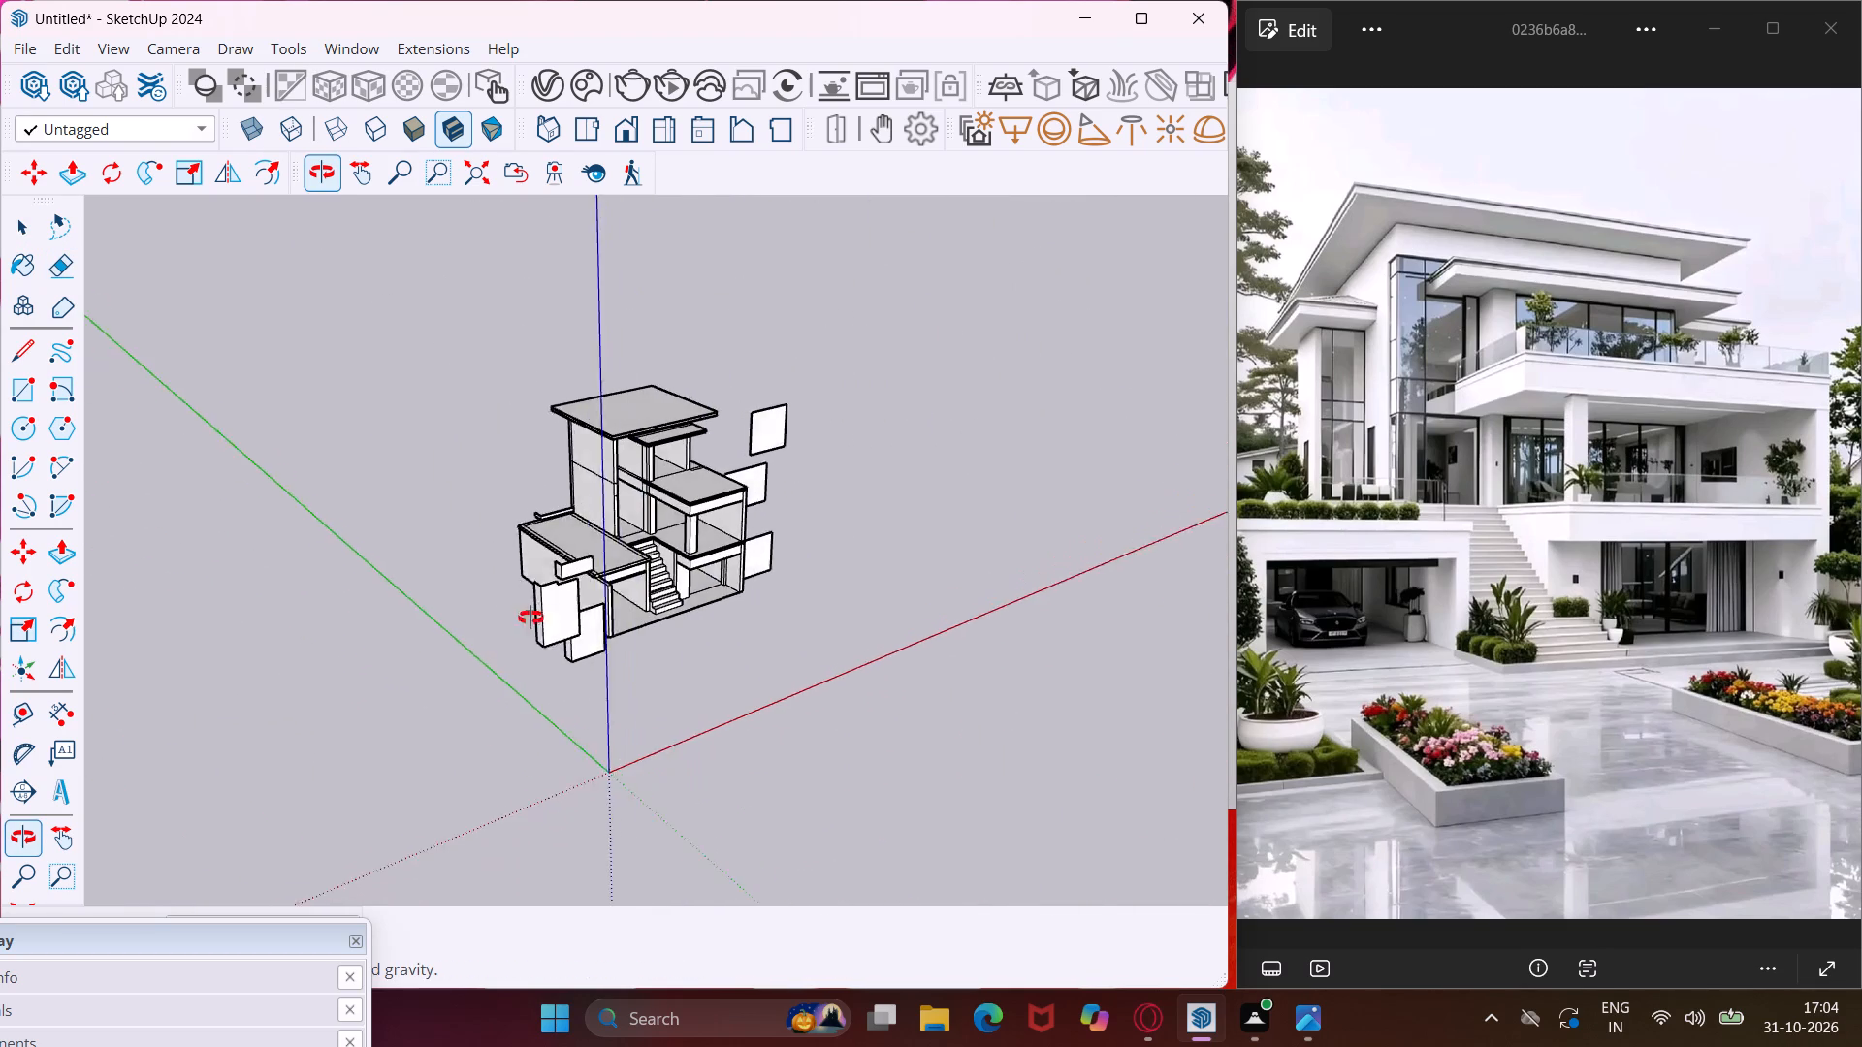
middle_drag(530, 618, 486, 627)
scroll(514, 636, up, 9)
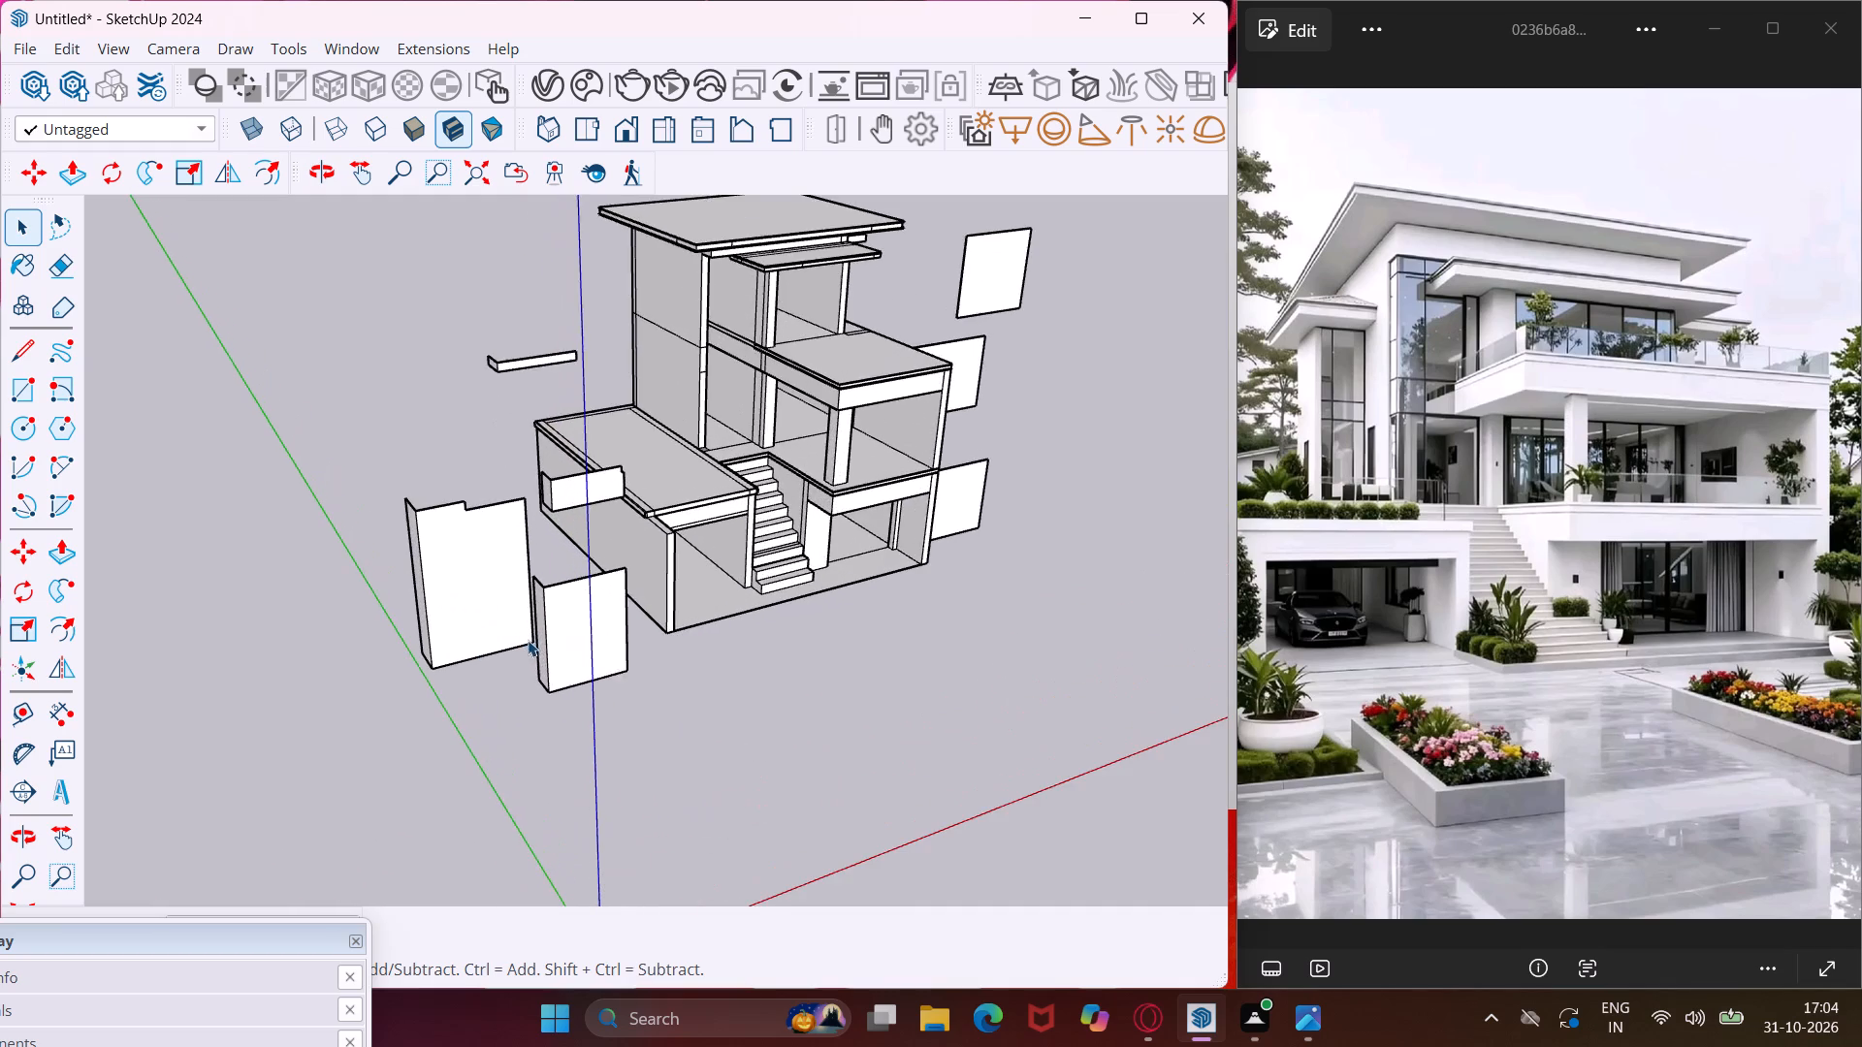
scroll(535, 646, up, 4)
middle_drag(566, 652, 499, 650)
scroll(566, 652, up, 6)
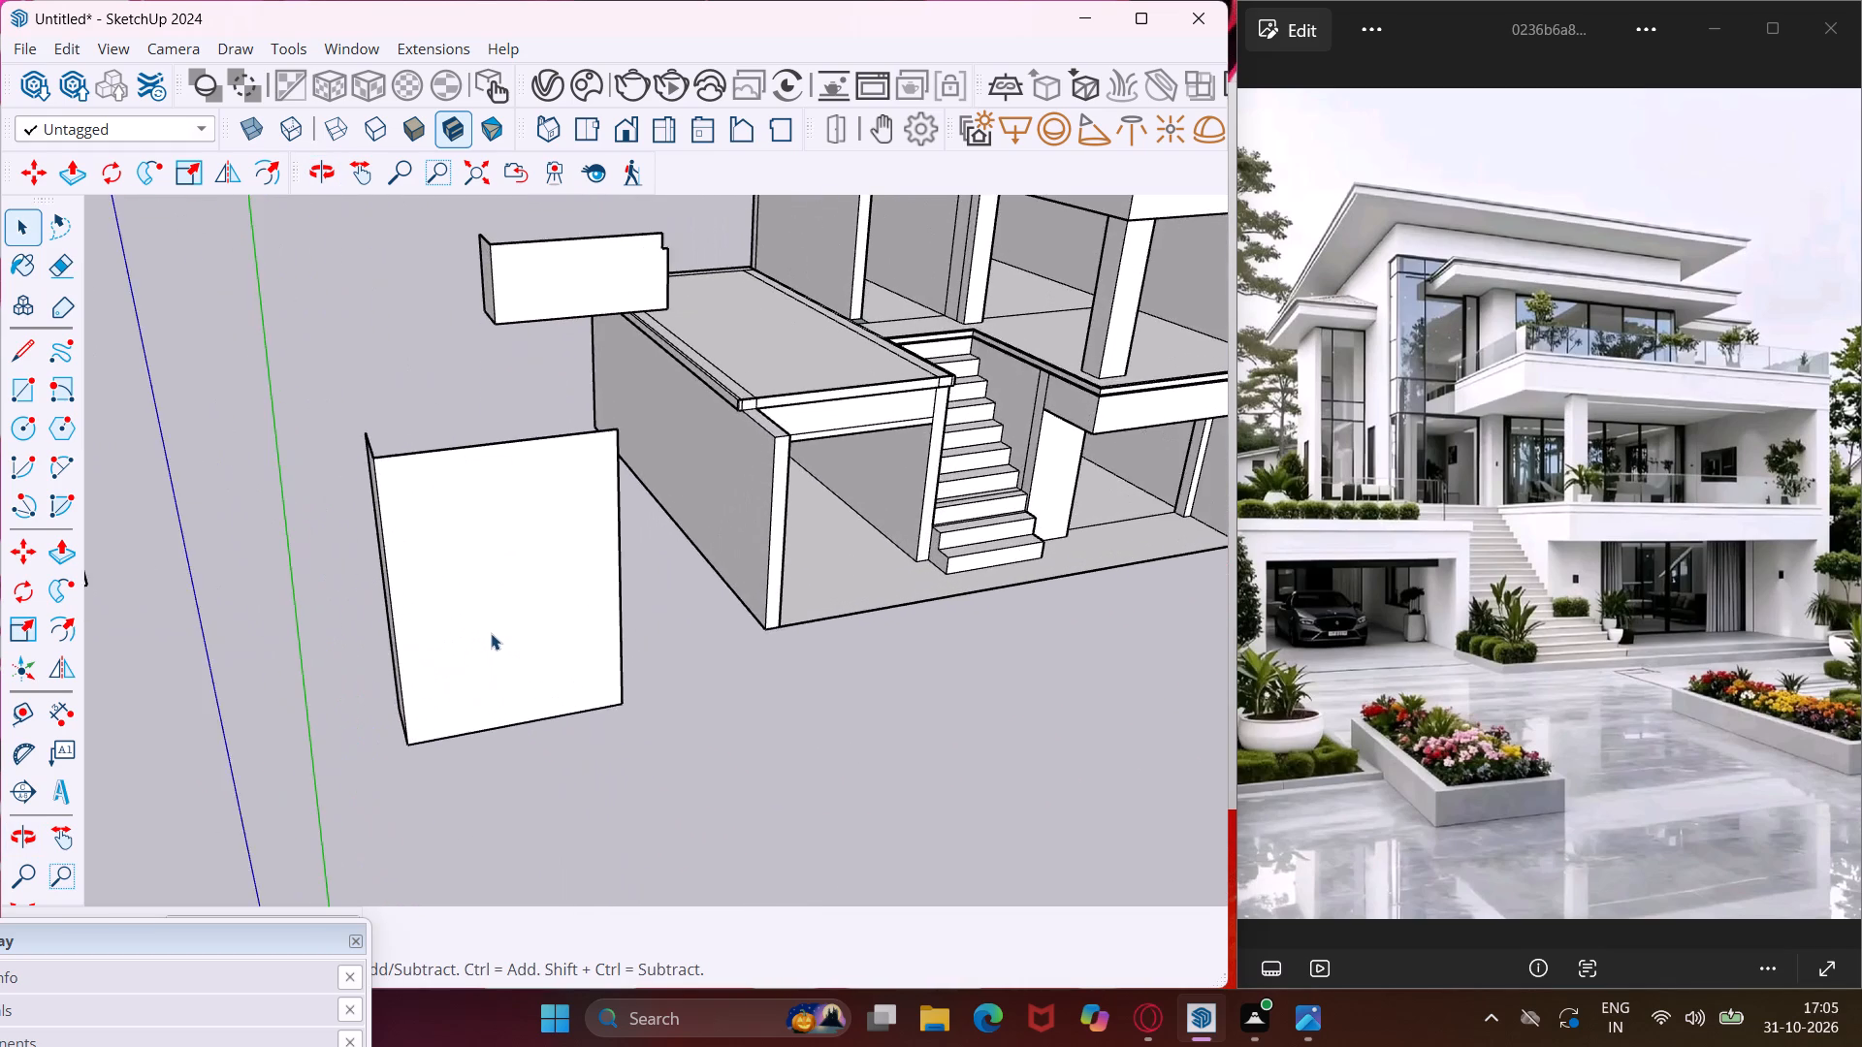
scroll(491, 633, up, 3)
click(491, 633)
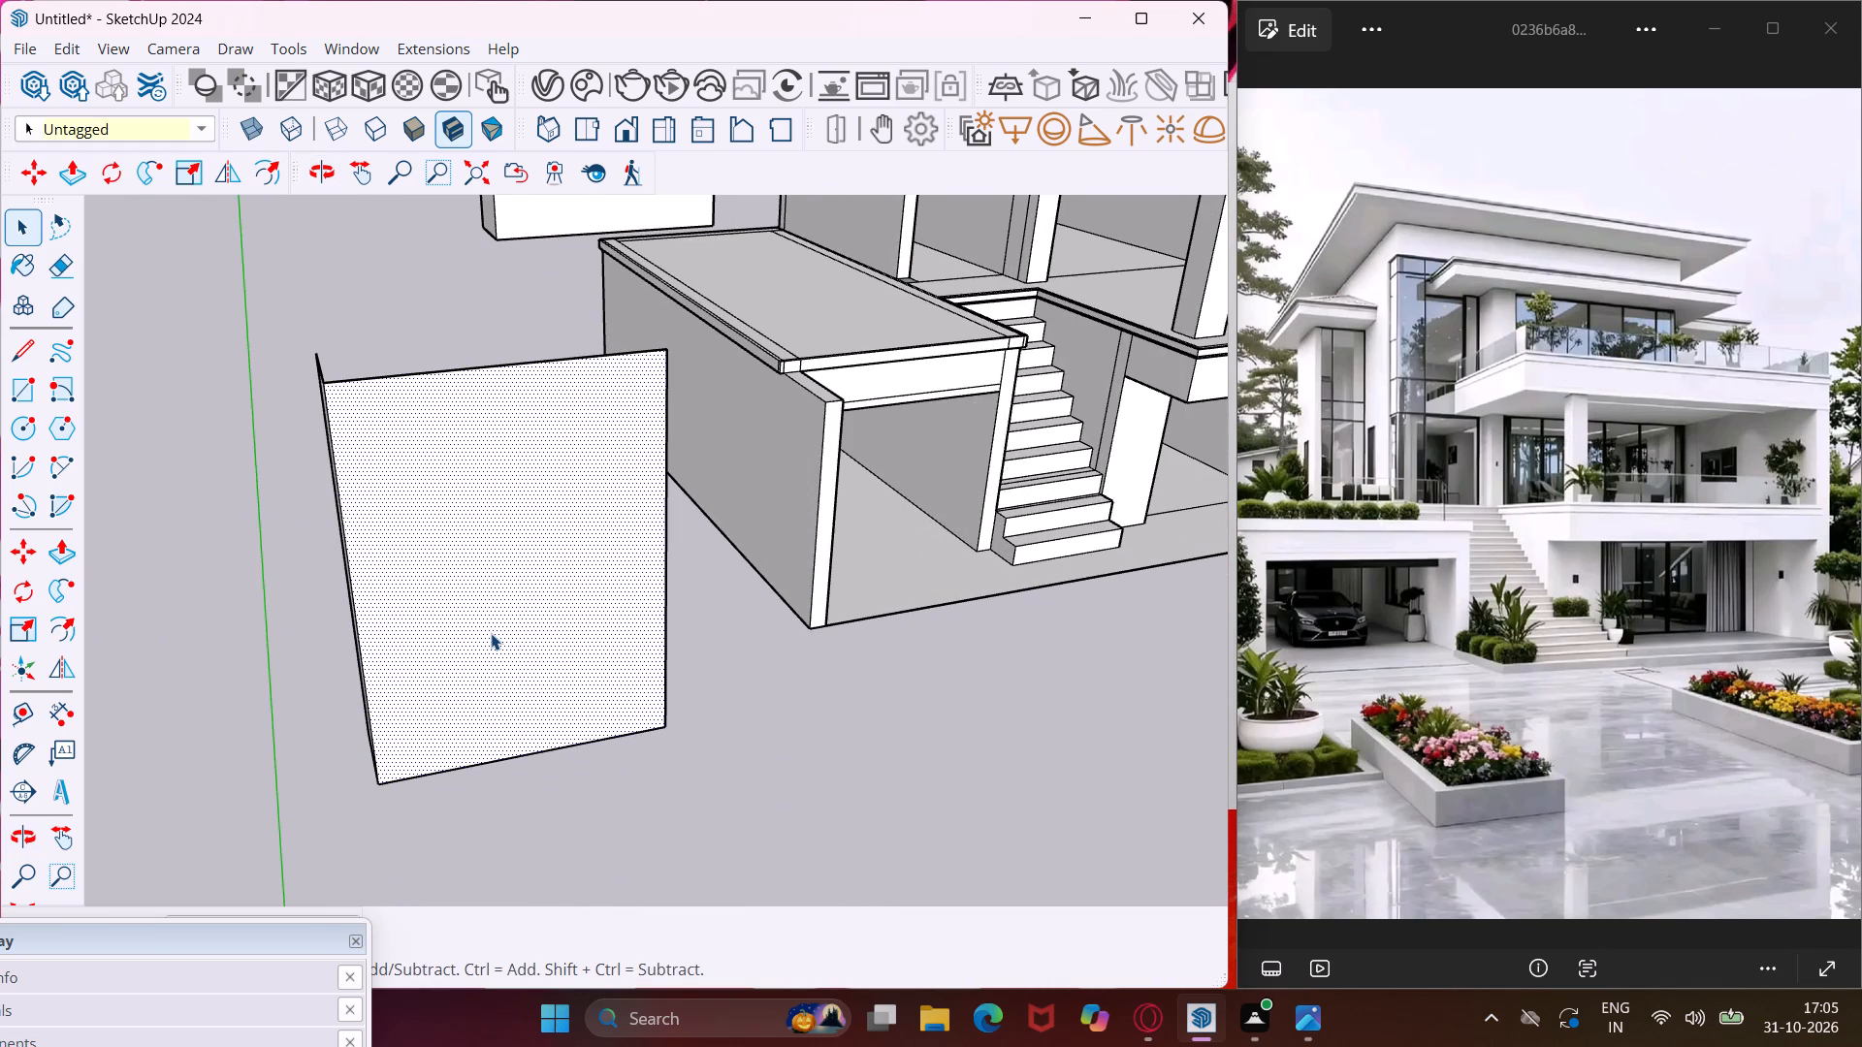
scroll(491, 633, up, 1)
middle_drag(491, 633, 631, 615)
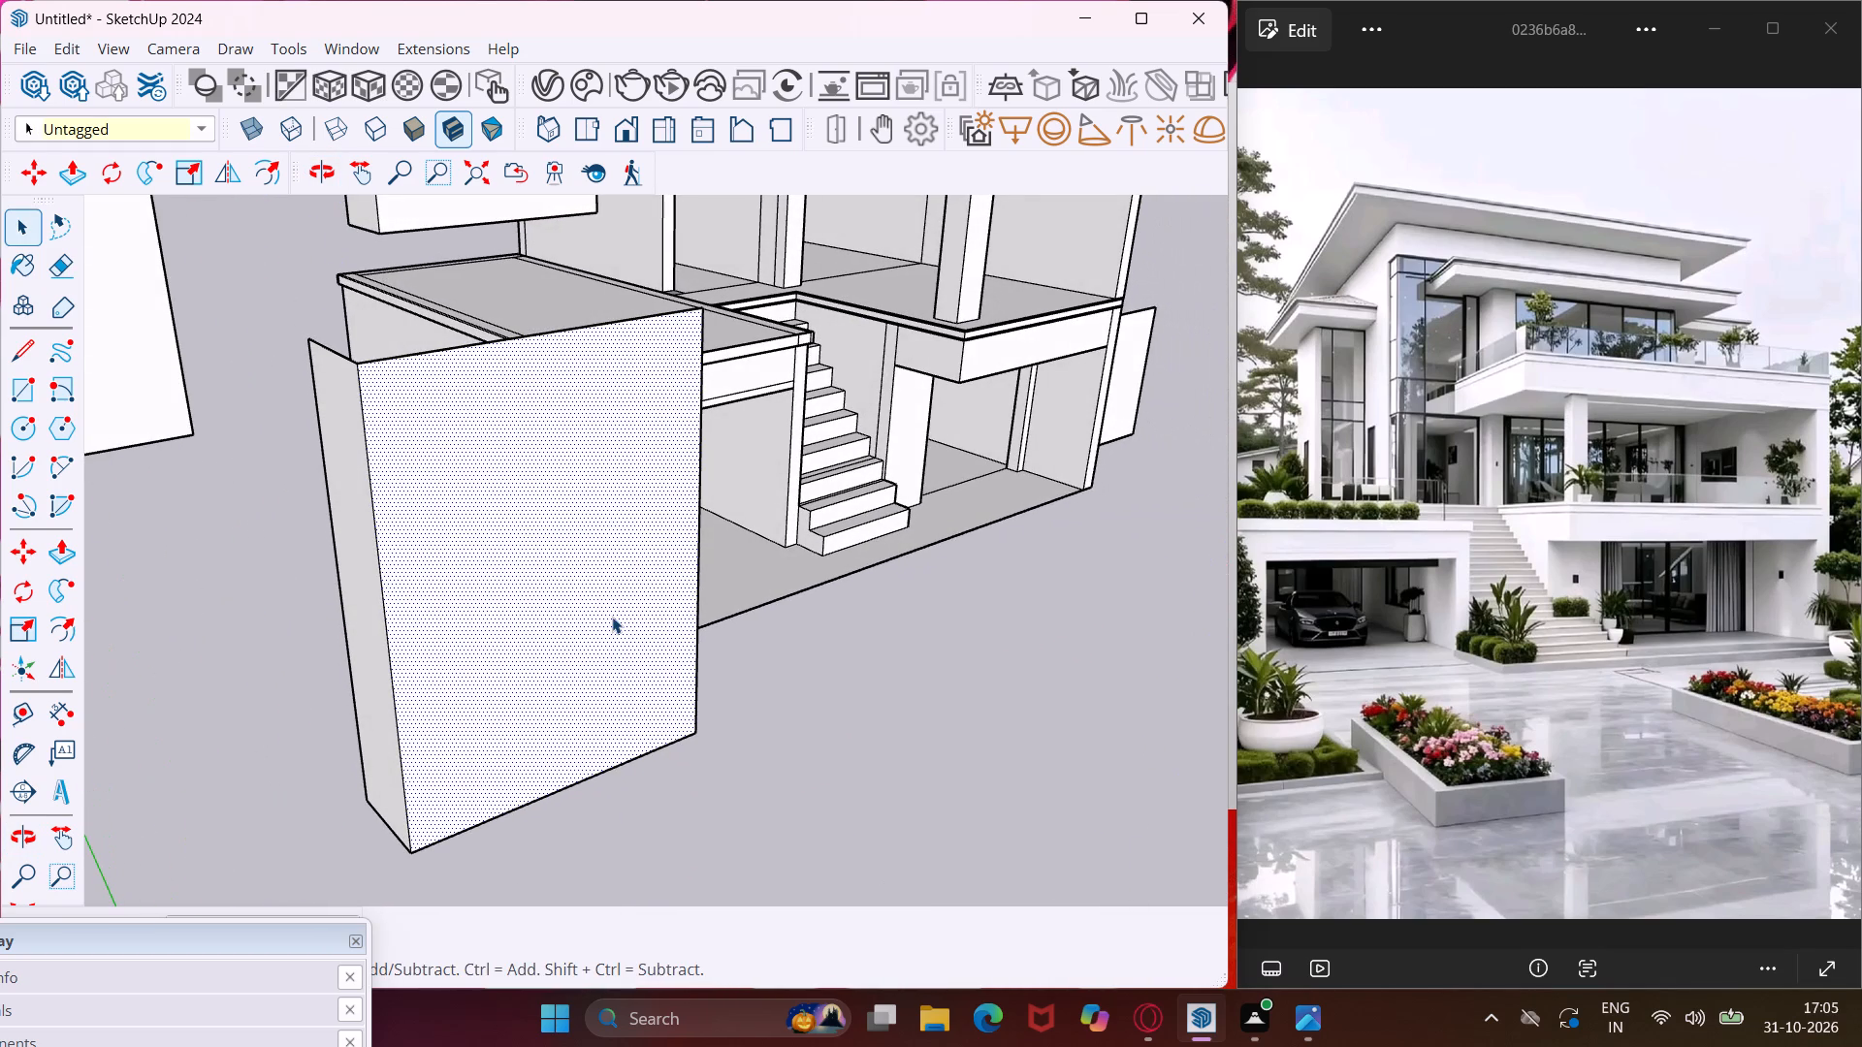
key(p)
click(612, 617)
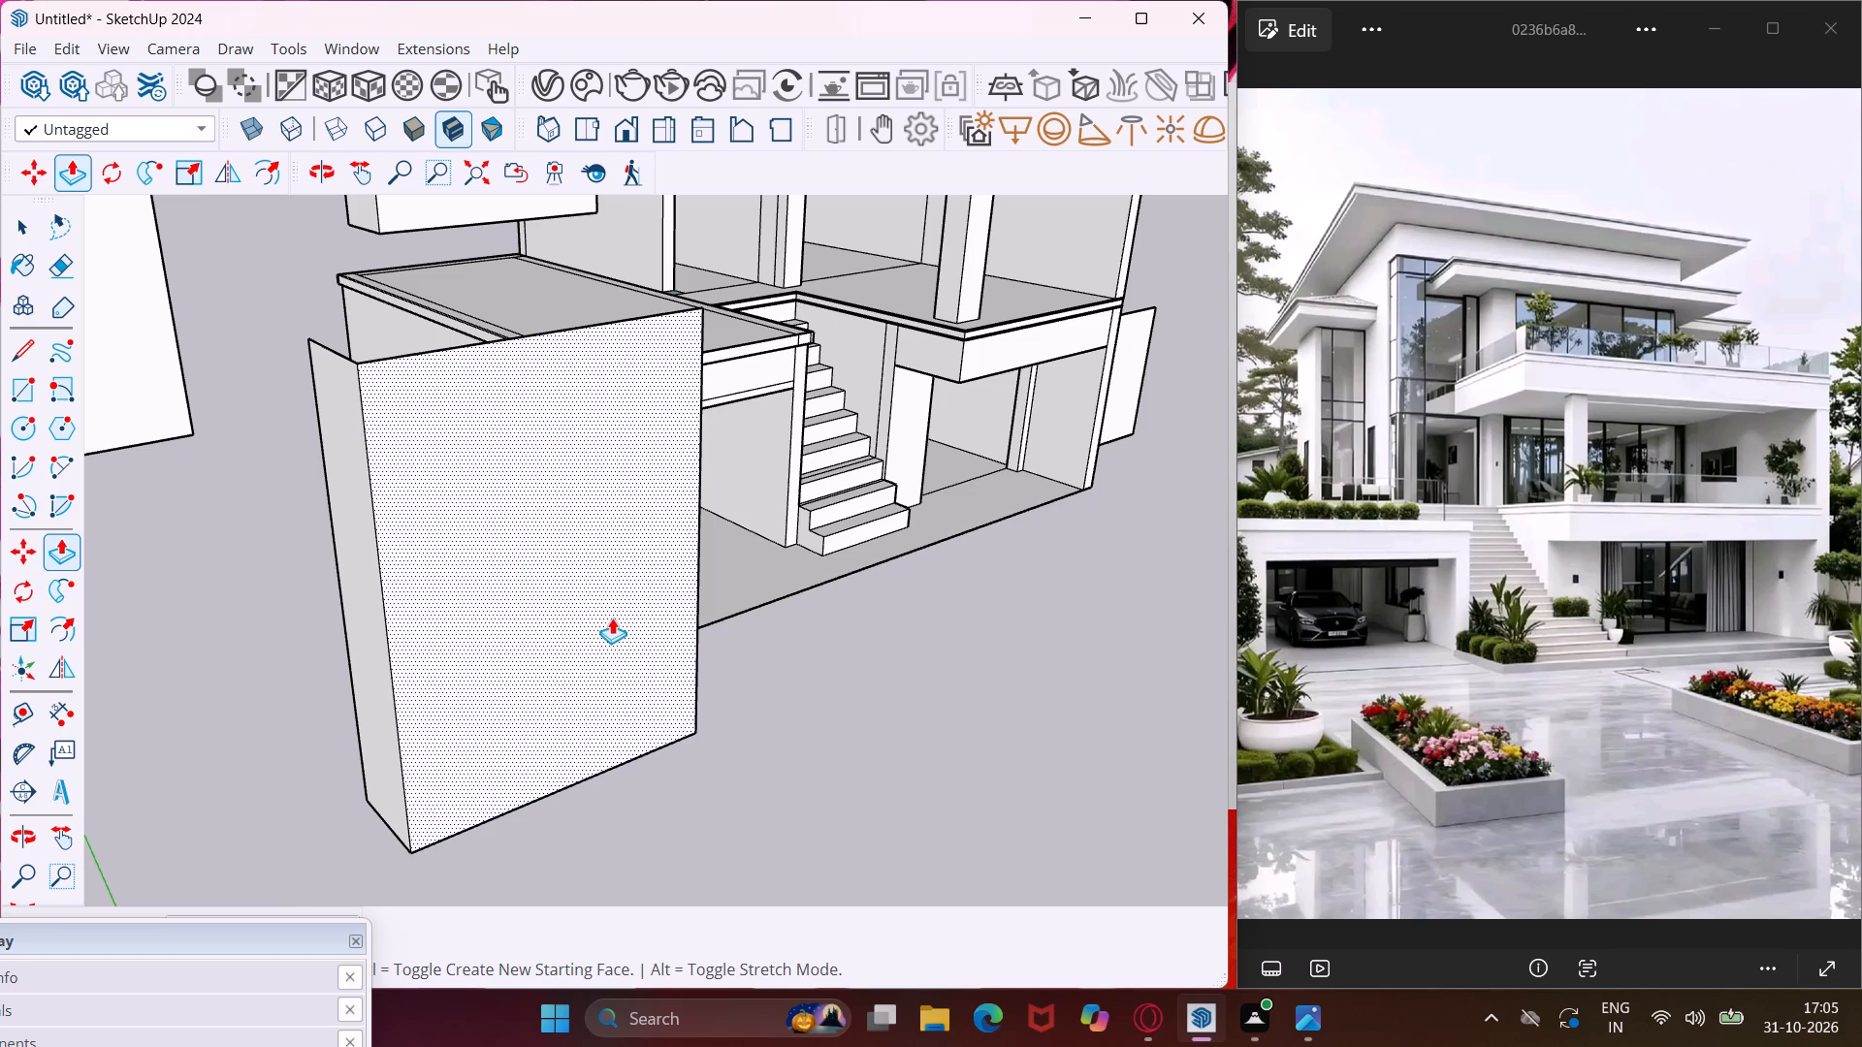
click(614, 619)
key(Escape)
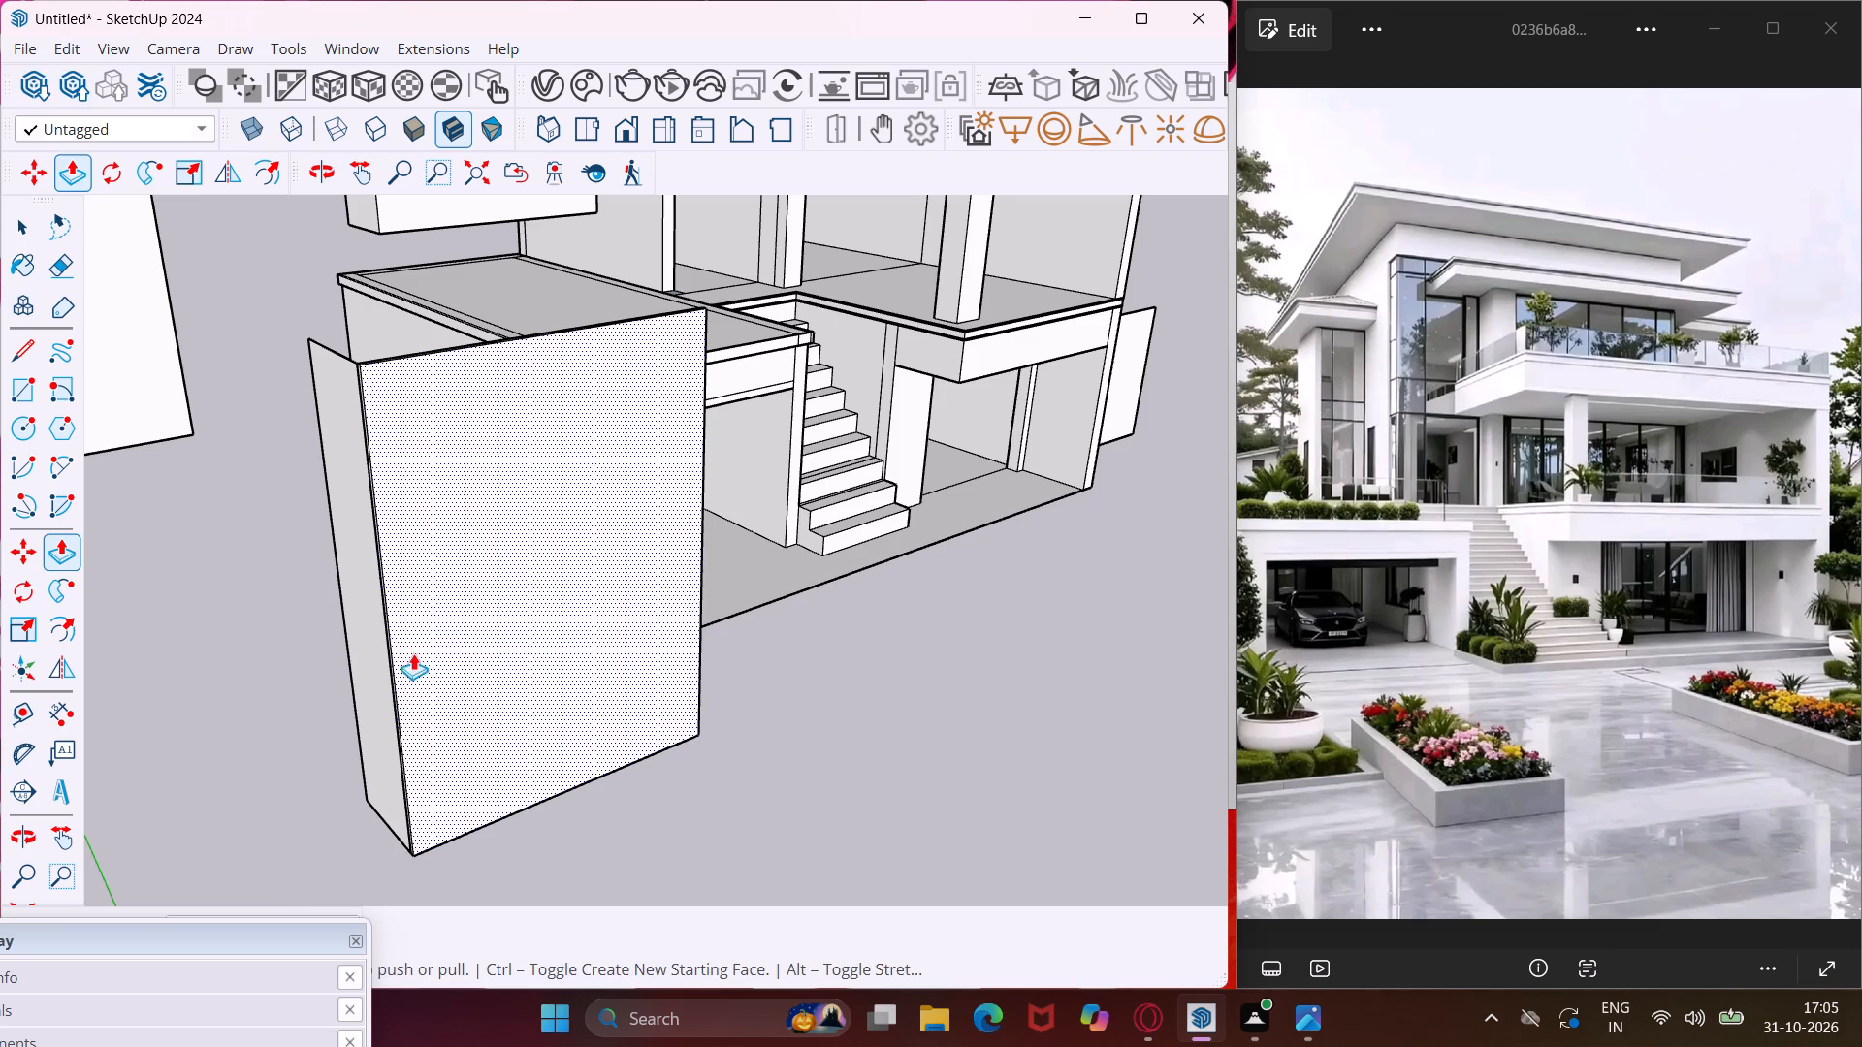
scroll(403, 653, up, 4)
scroll(328, 679, up, 4)
double_click(366, 681)
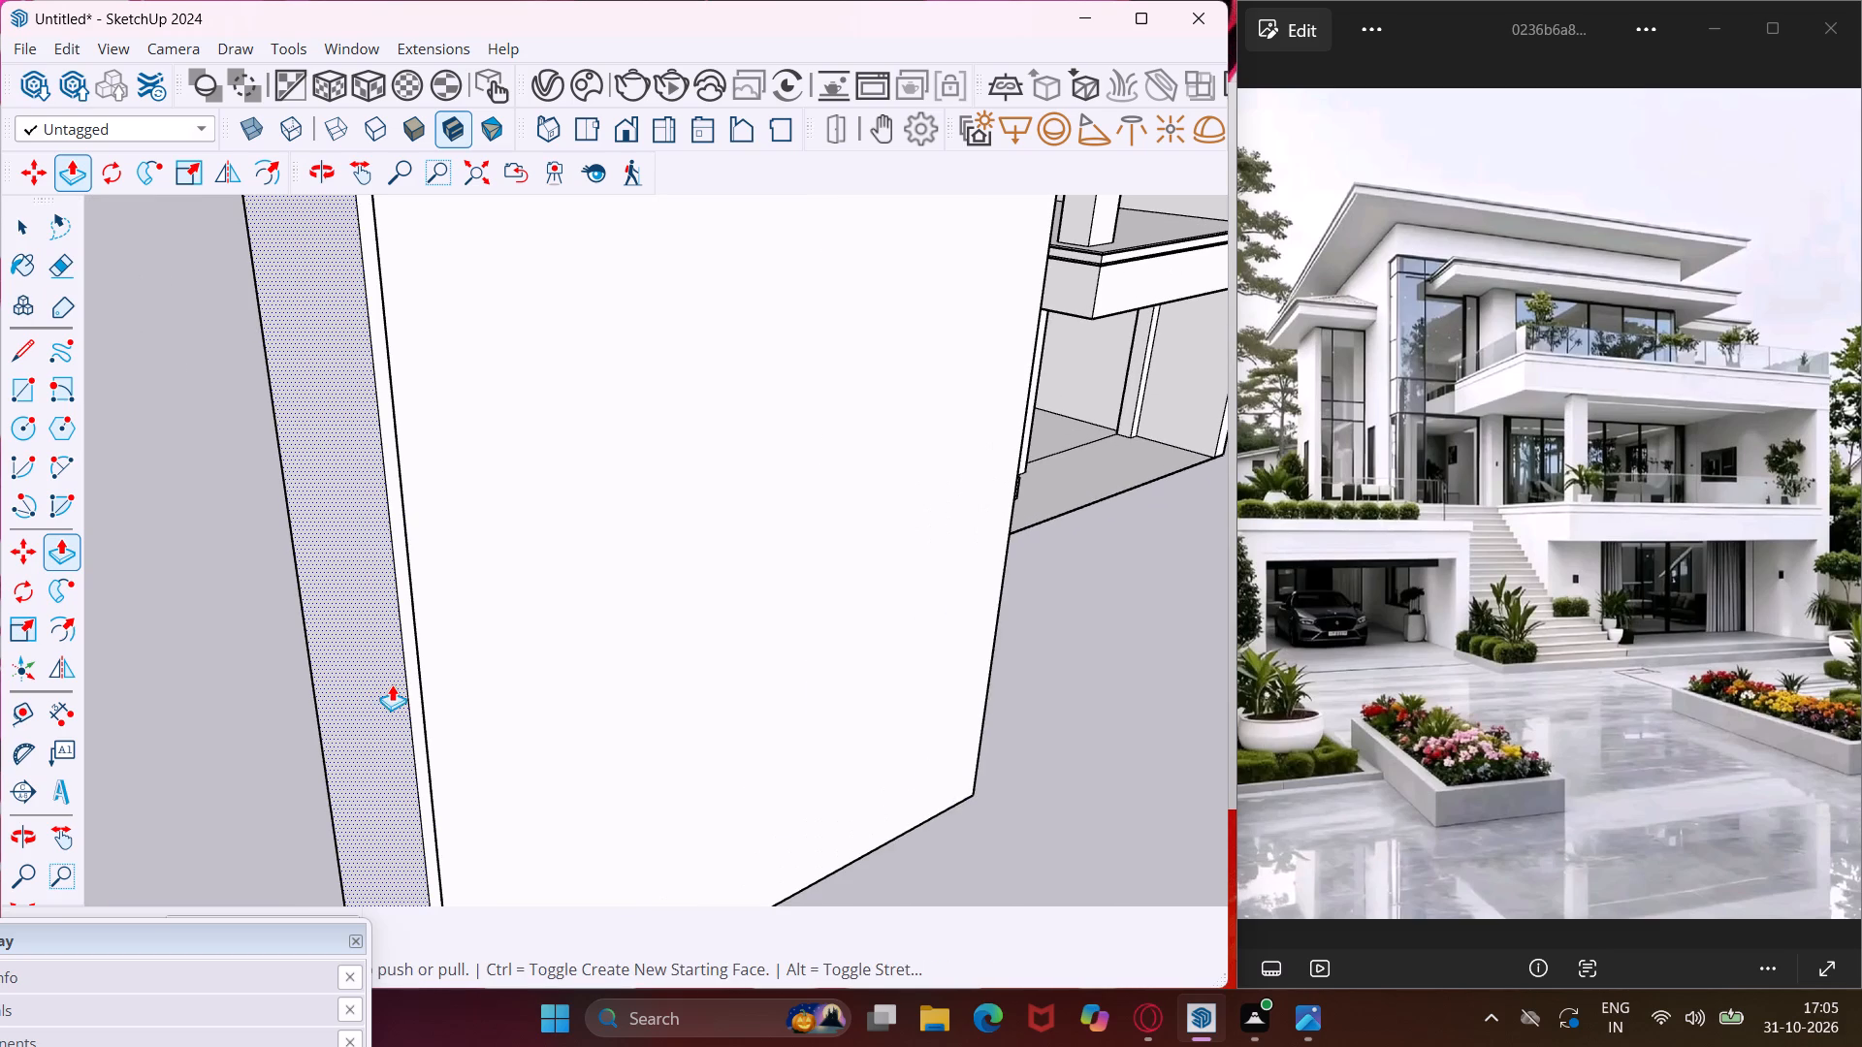
Repeat the same Push/Pull thickness on the front and side faces of the tall detached panel with the stepped top.
scroll(397, 684, down, 18)
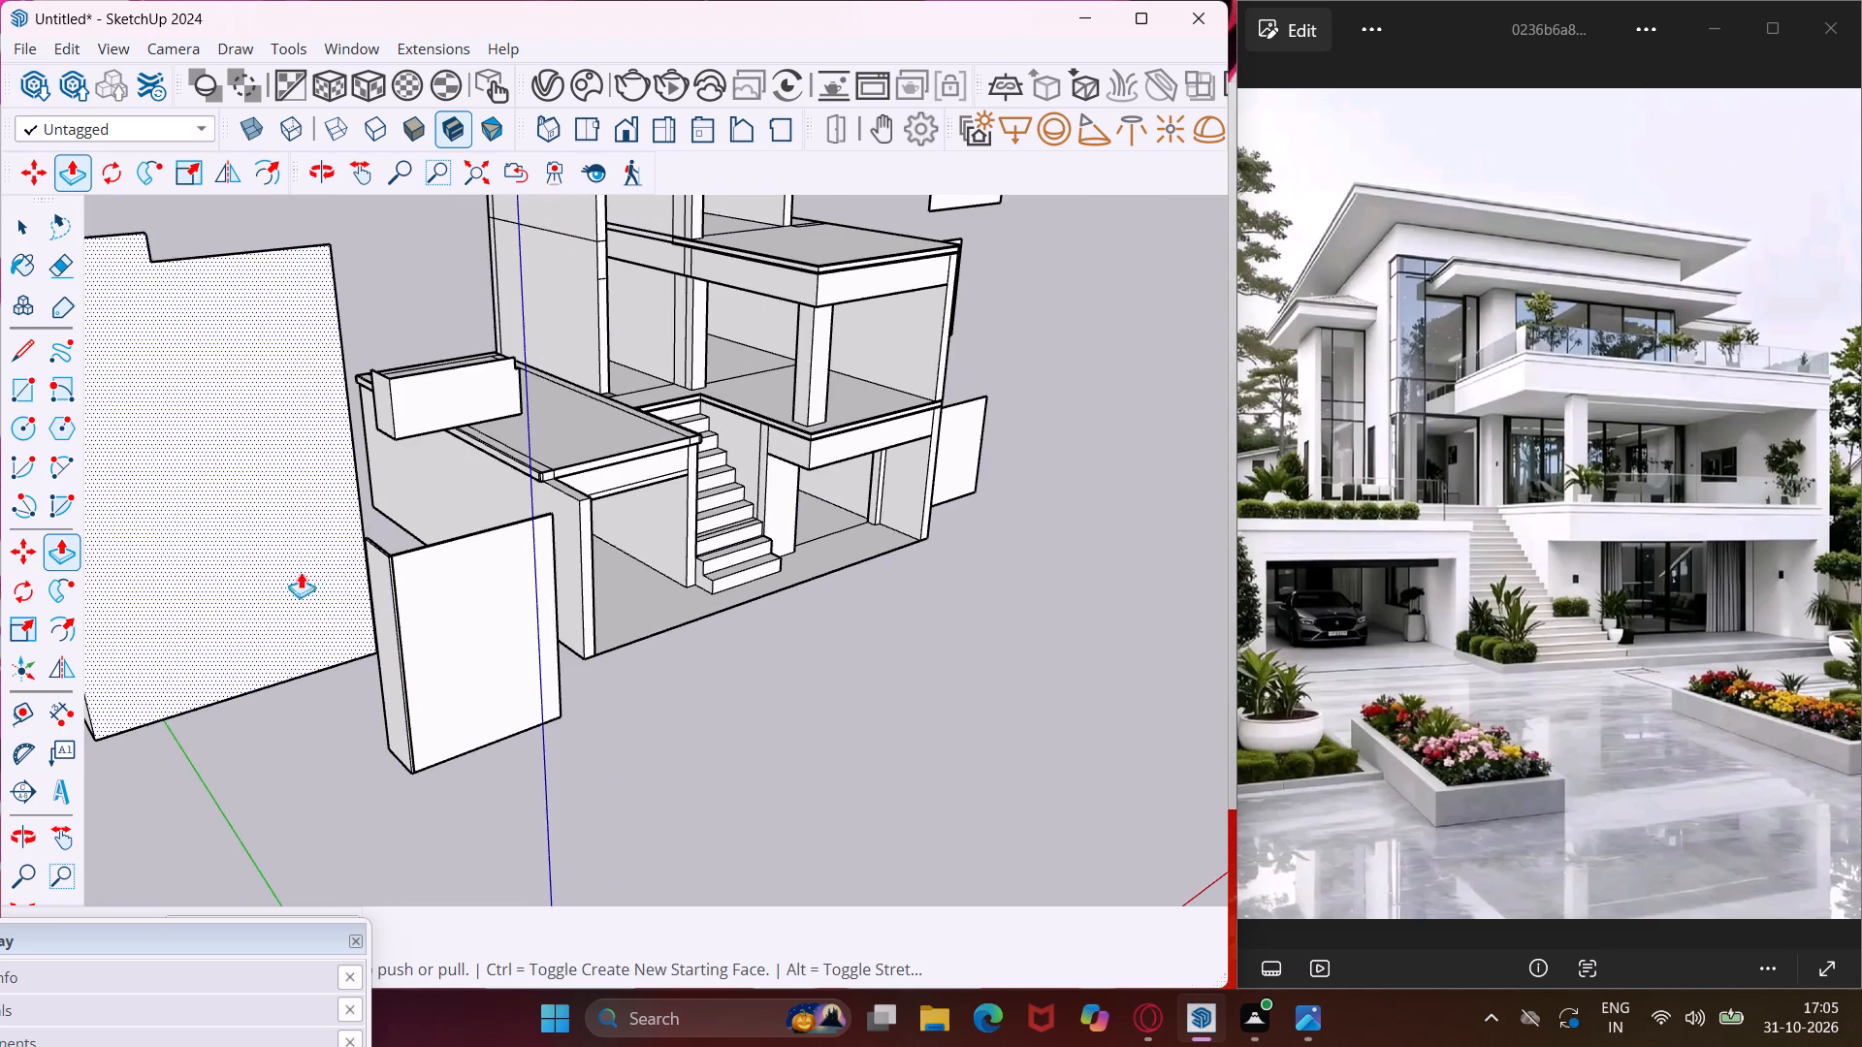
scroll(254, 538, down, 6)
double_click(254, 538)
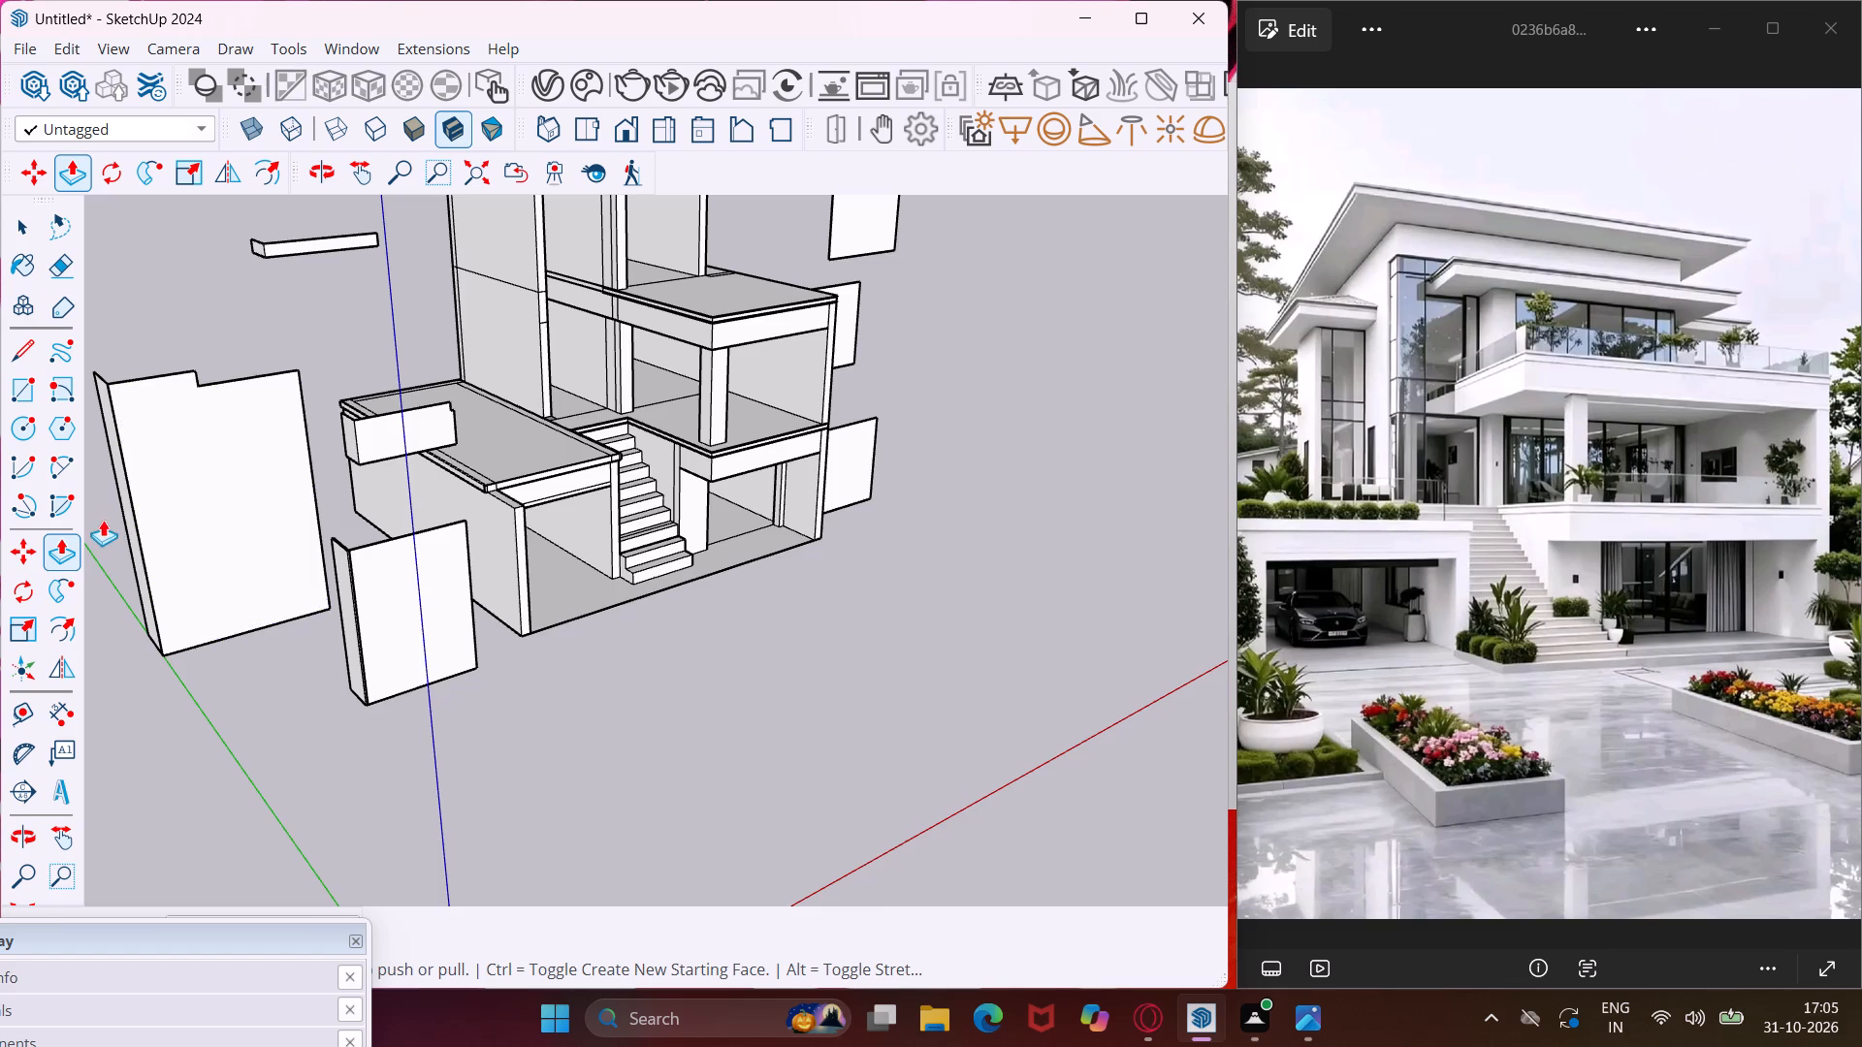
scroll(123, 524, up, 18)
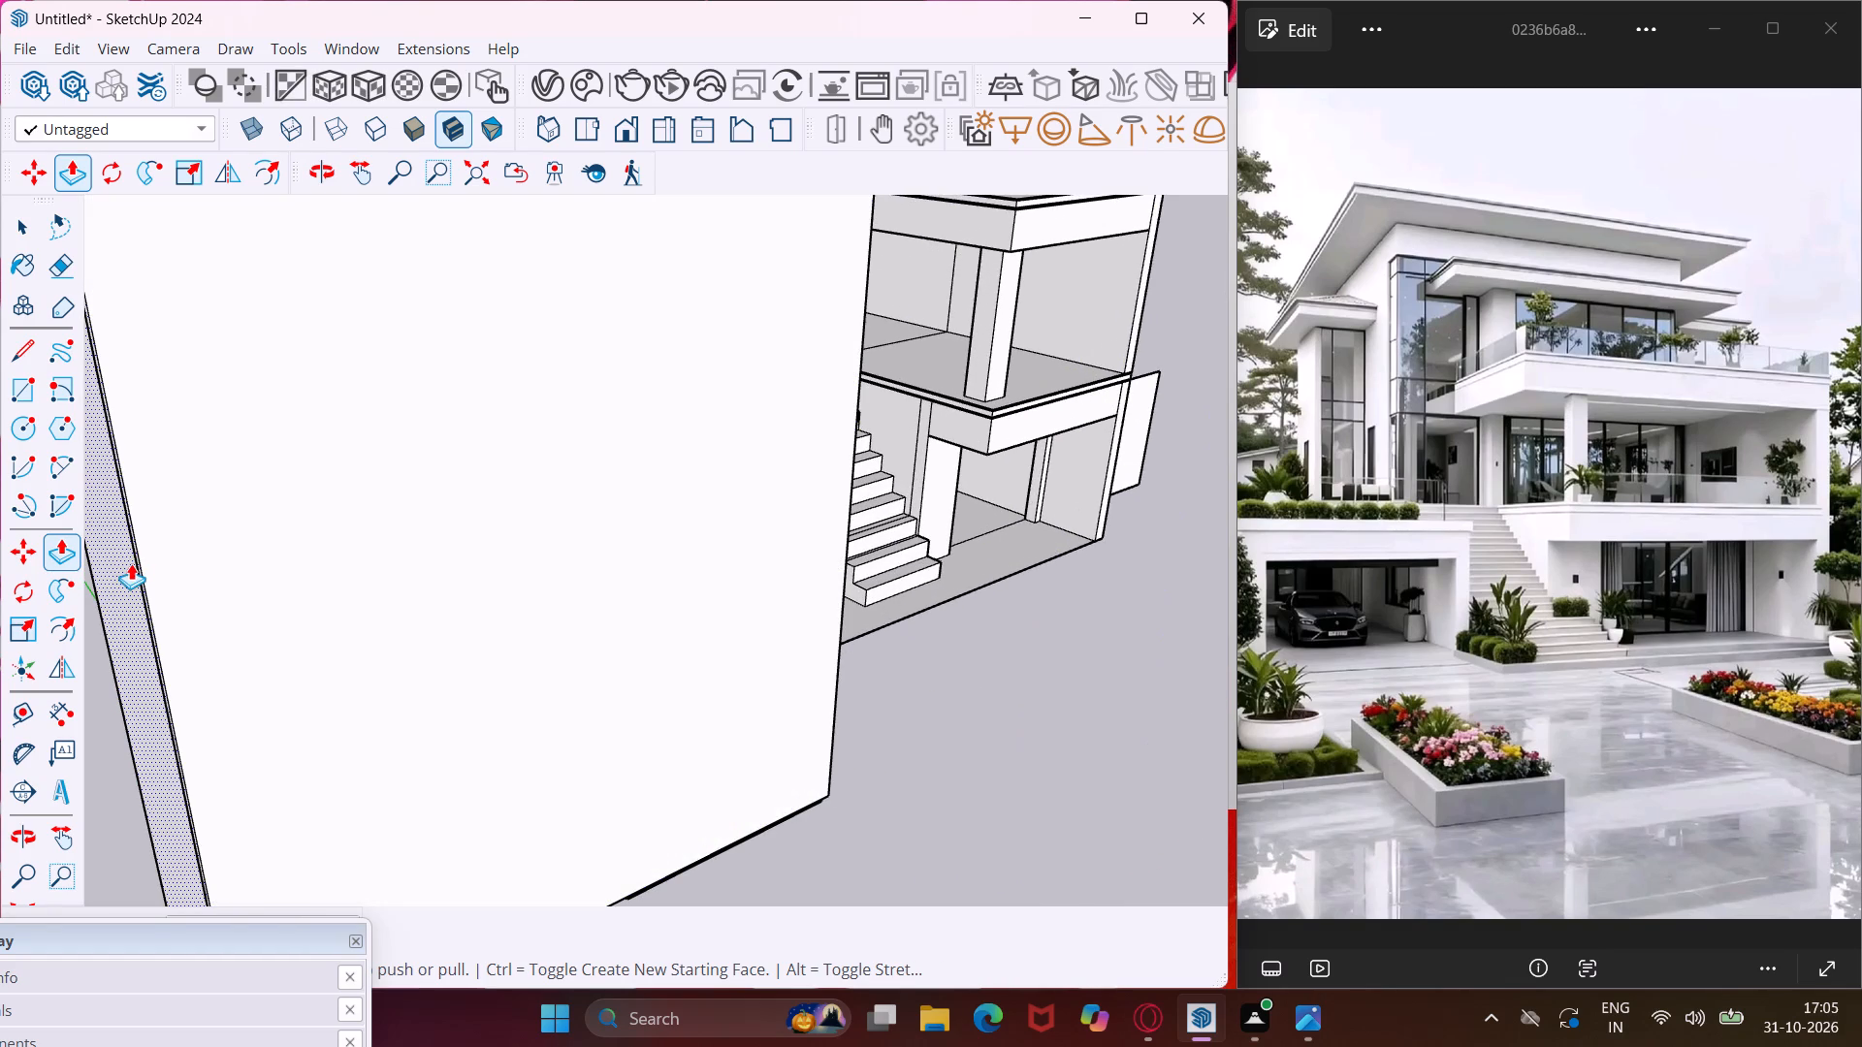
double_click(130, 565)
Repeat the same Push/Pull thickness on both faces of the detached thin strip-shaped L panel.
middle_drag(130, 565, 389, 589)
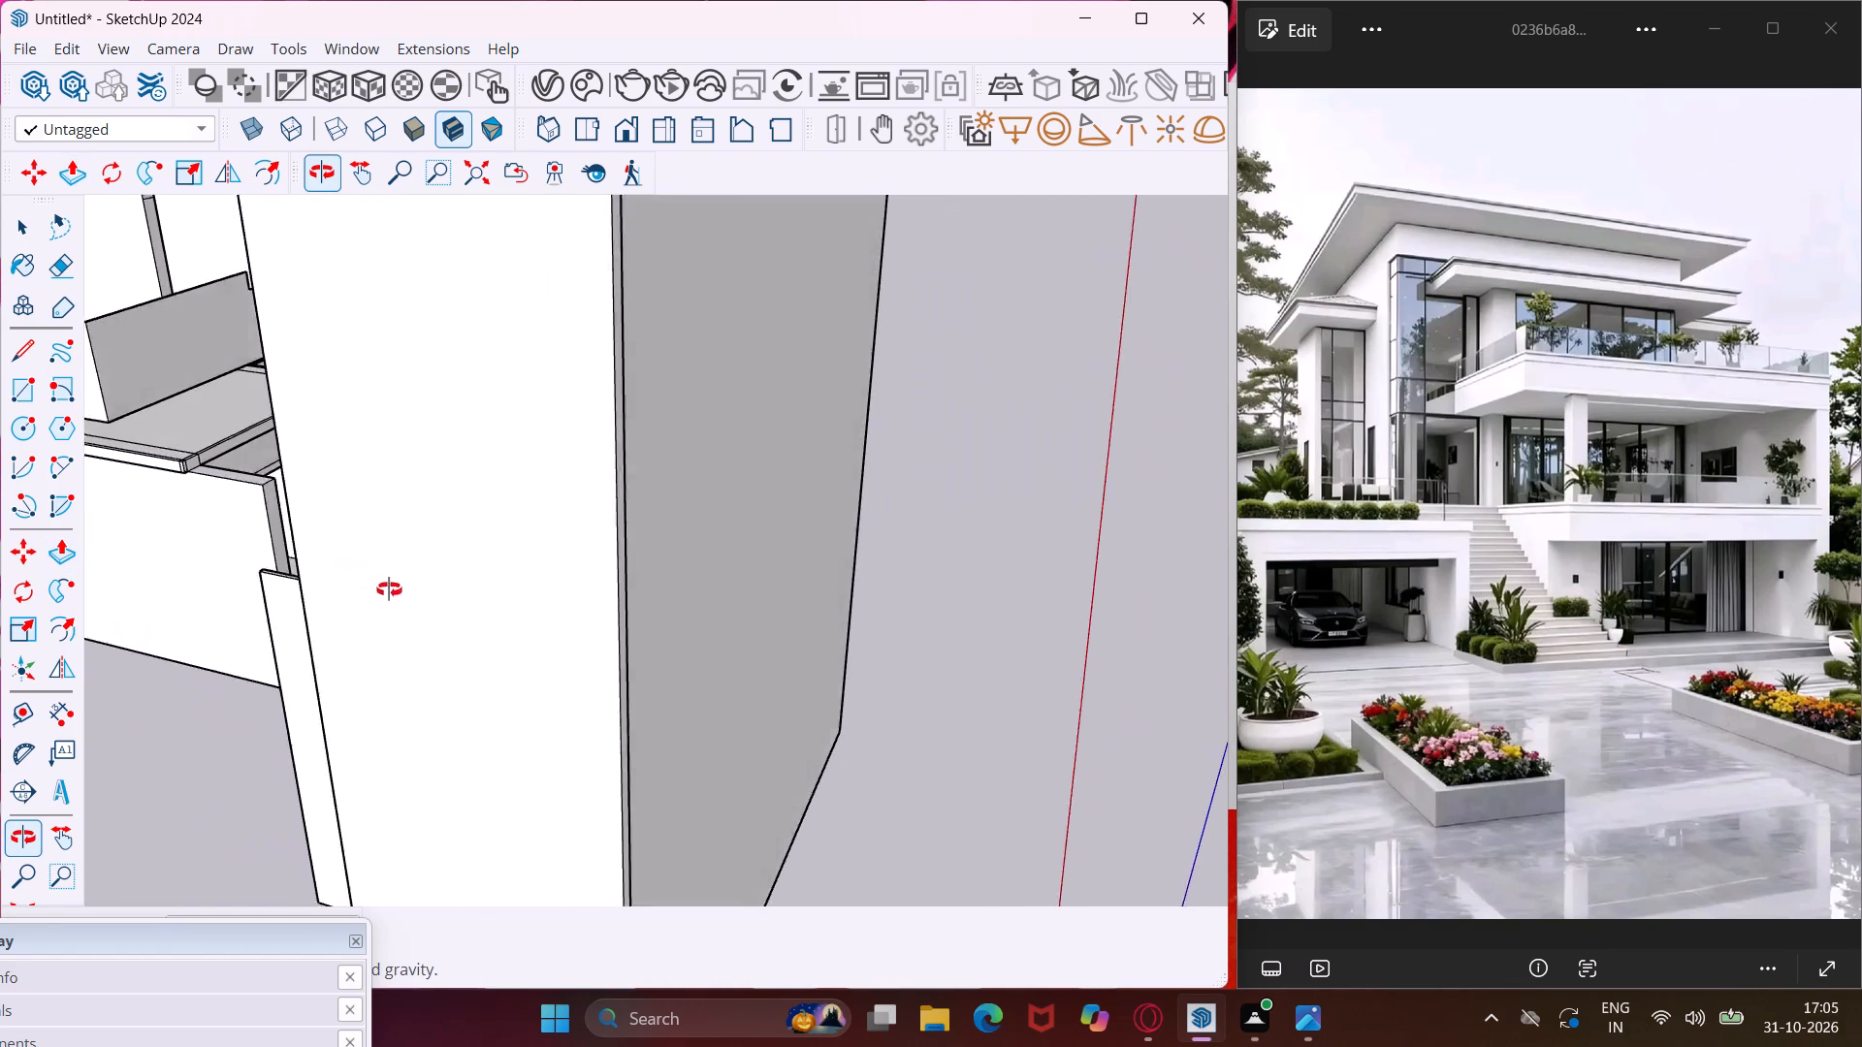
middle_drag(389, 589, 606, 674)
scroll(602, 664, down, 10)
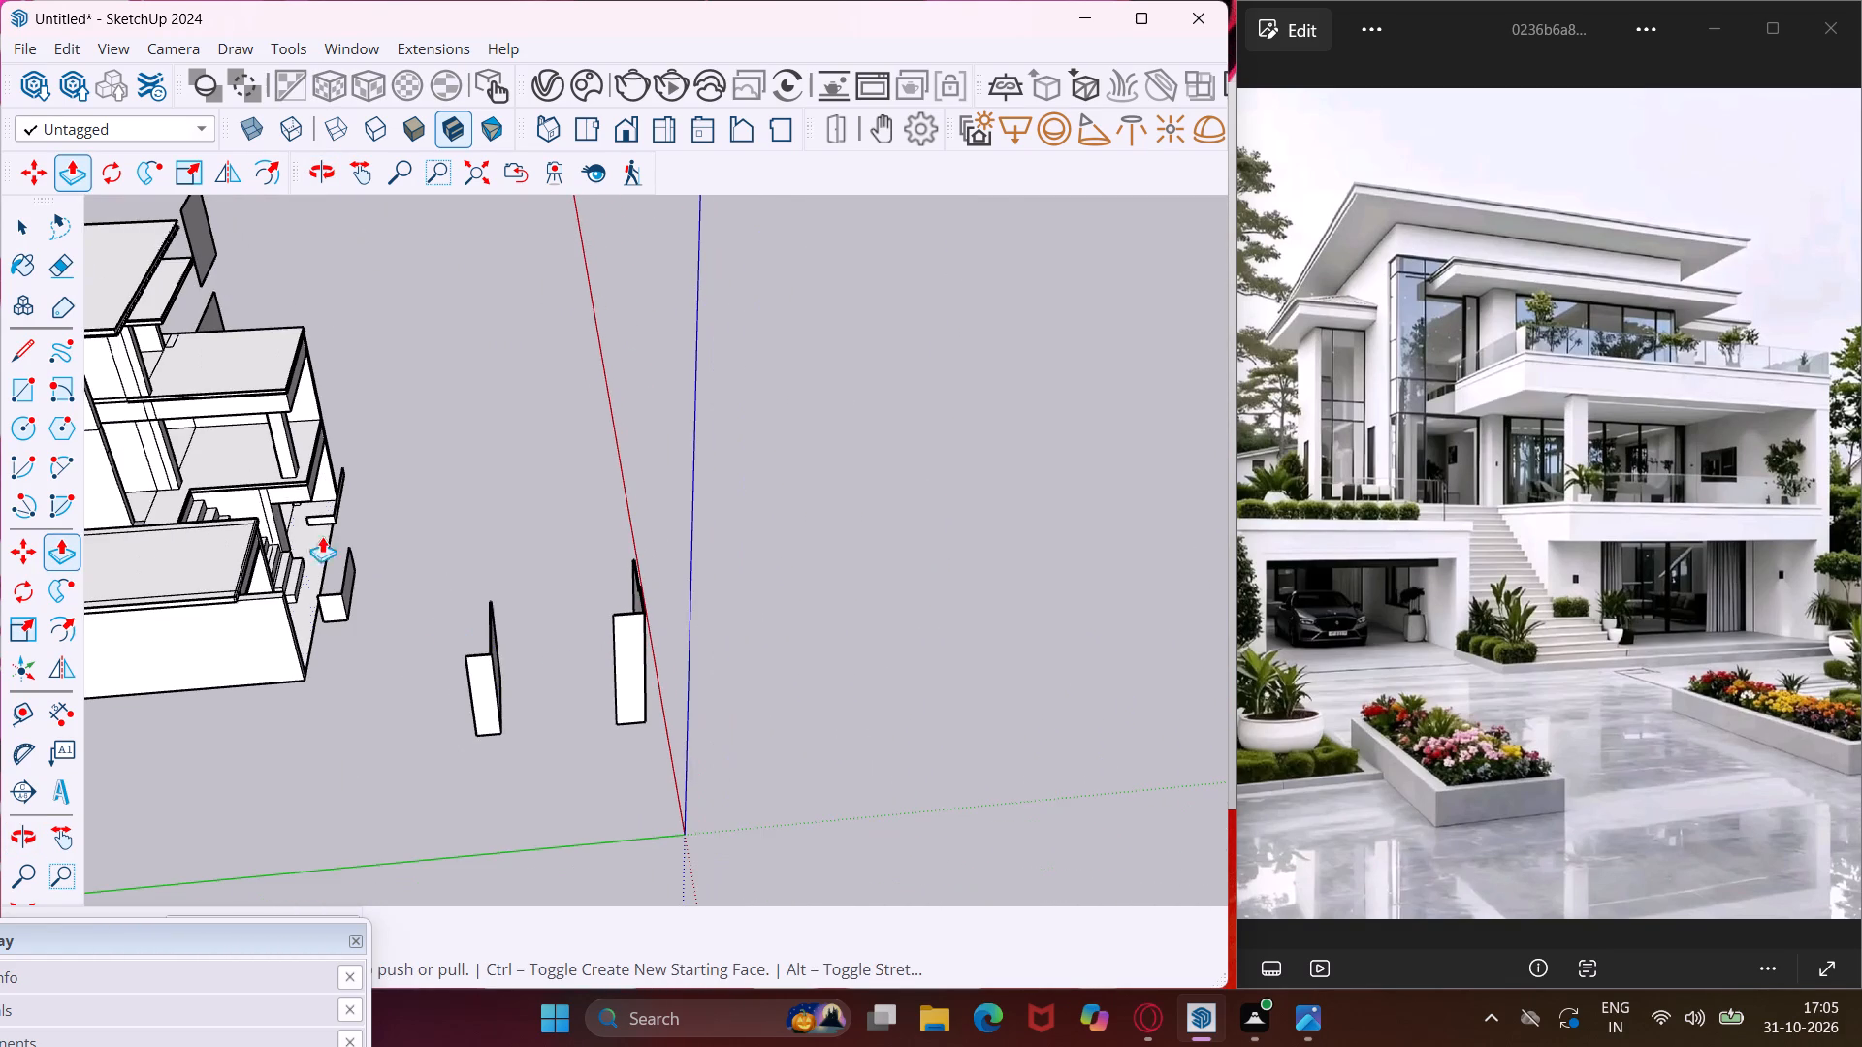
scroll(316, 515, up, 19)
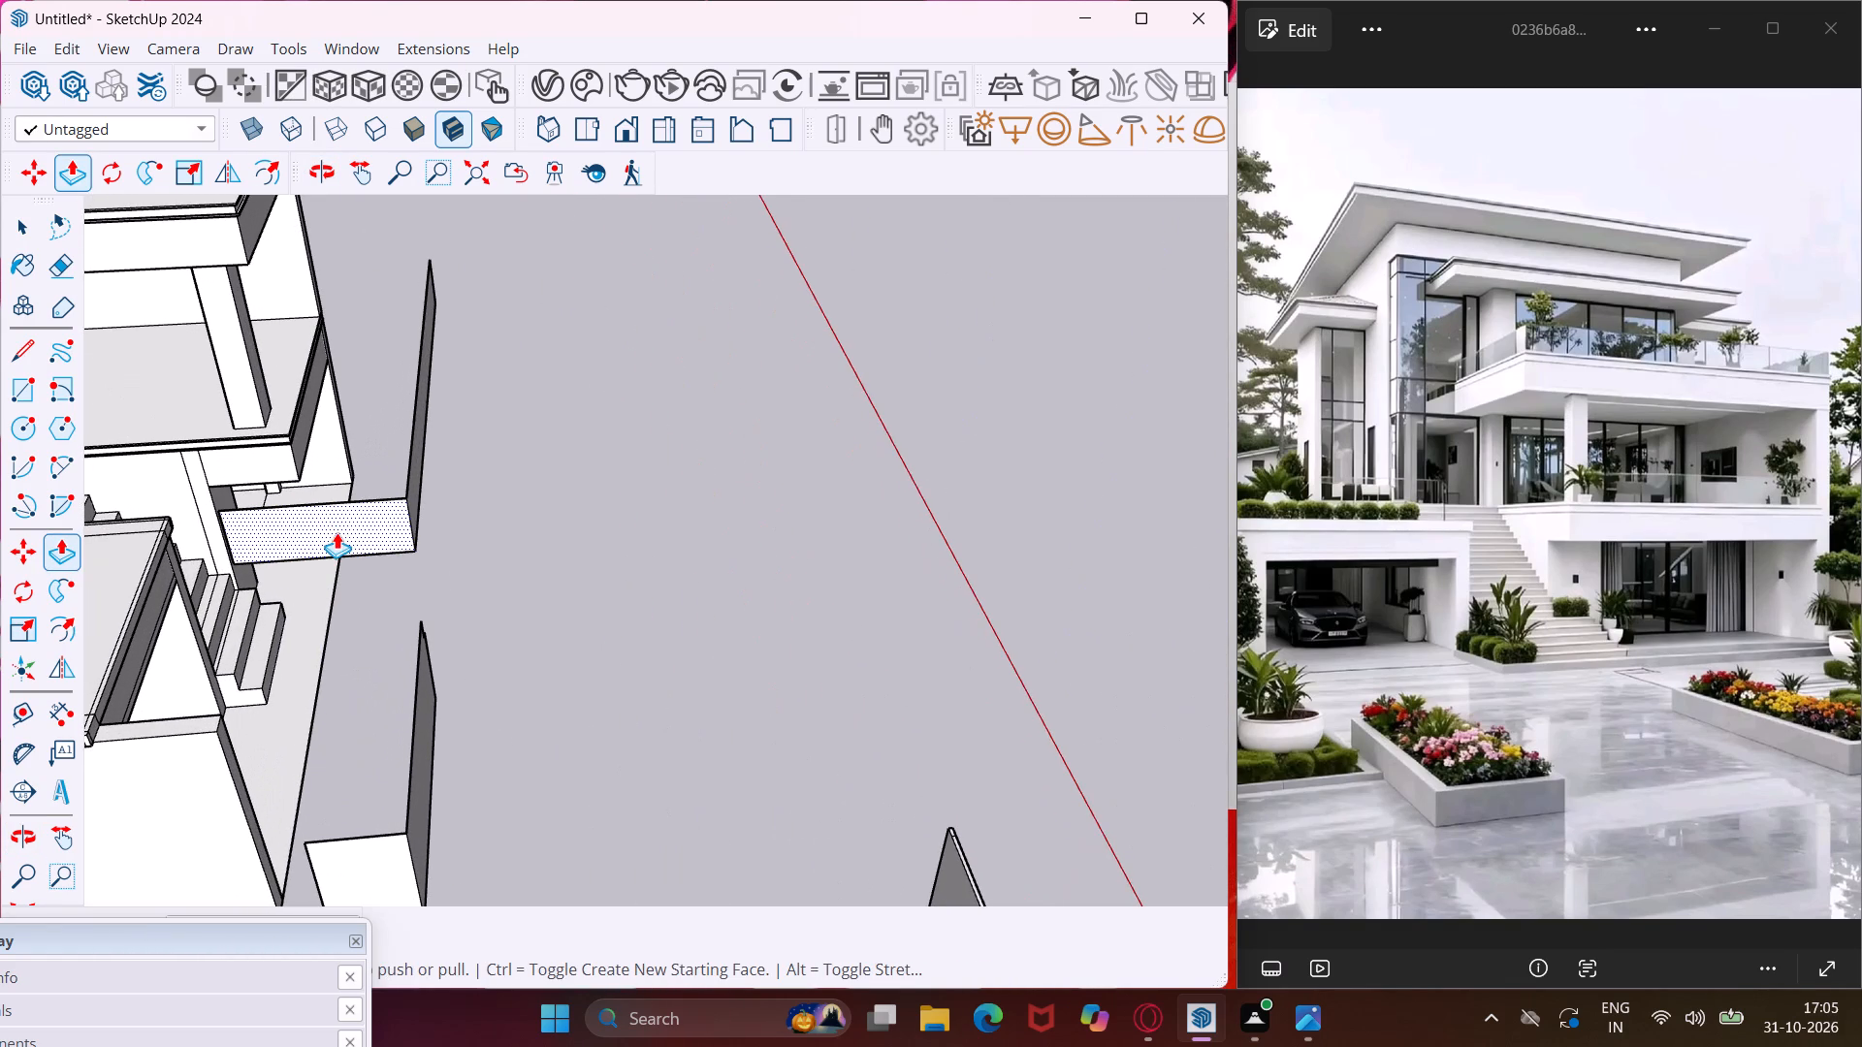
double_click(337, 532)
middle_drag(406, 495, 289, 521)
scroll(407, 488, up, 2)
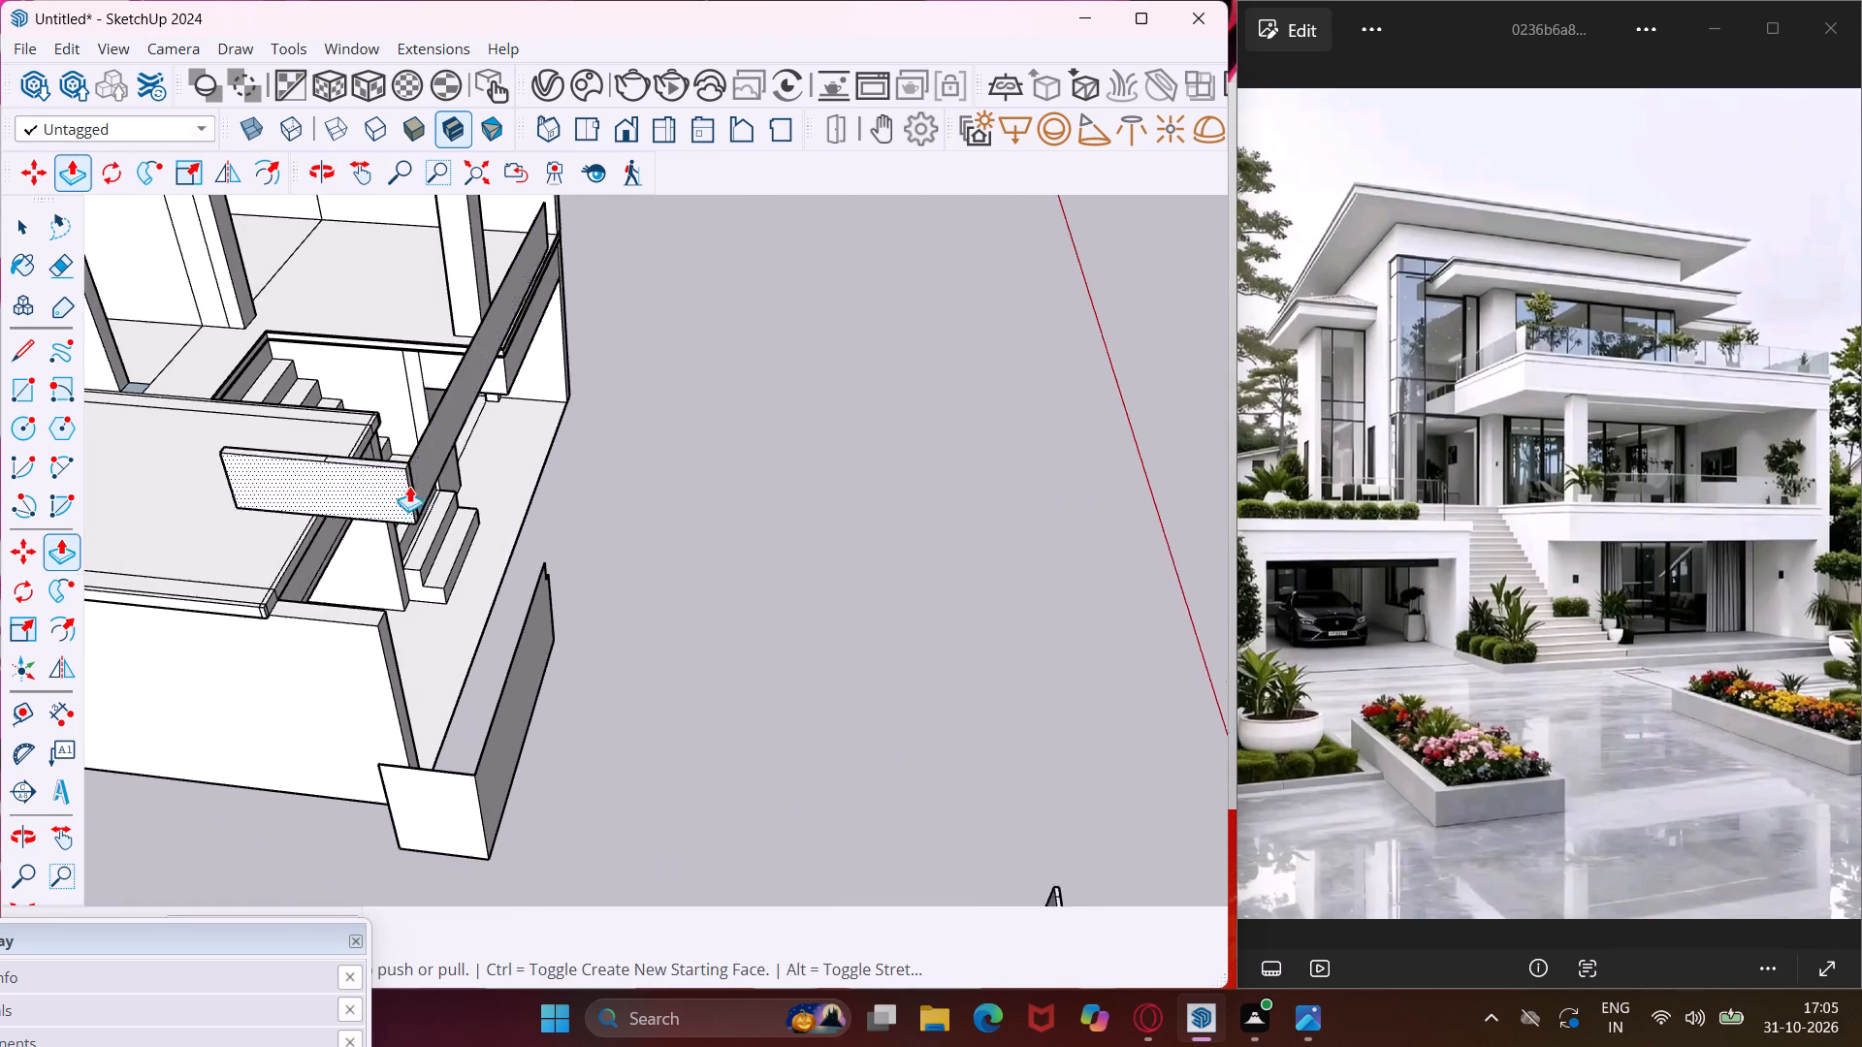
scroll(409, 486, up, 7)
double_click(429, 469)
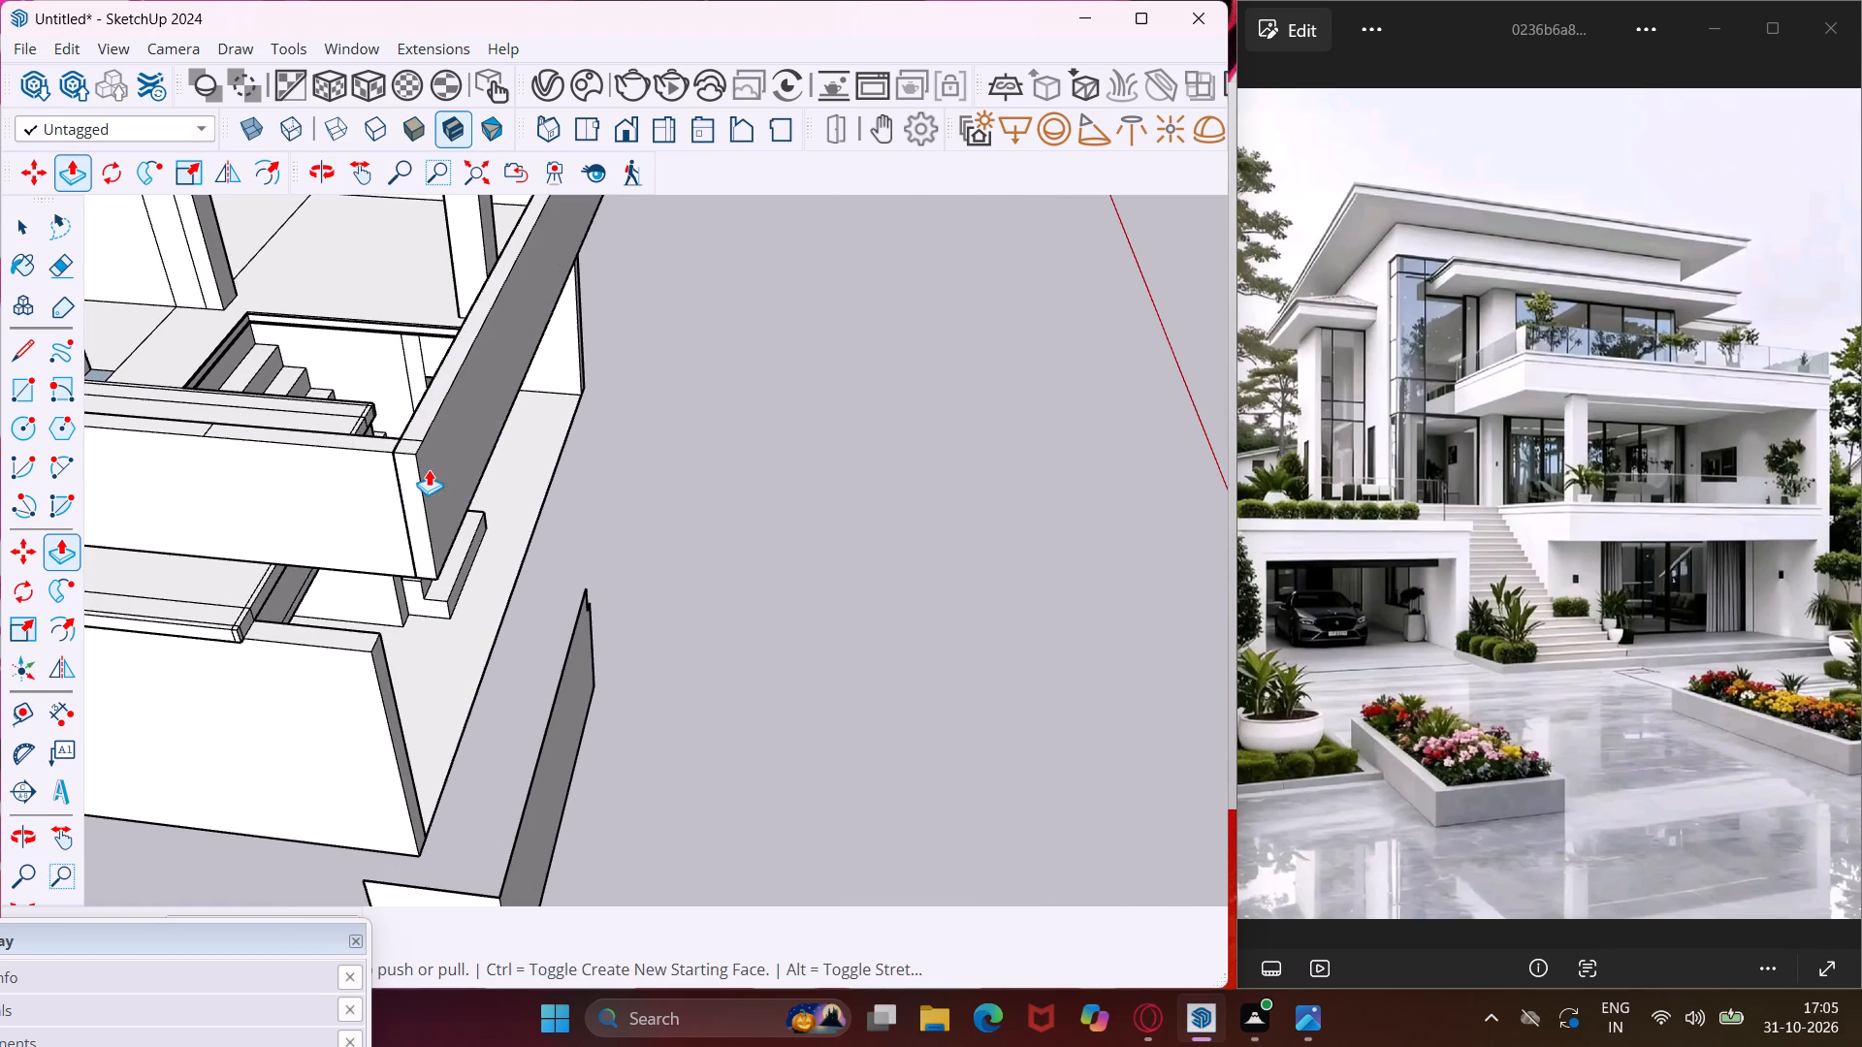
Repeat the same Push/Pull thickness on both faces of the detached low L-shaped panel near the garage roof.
scroll(429, 436, down, 6)
scroll(482, 835, up, 4)
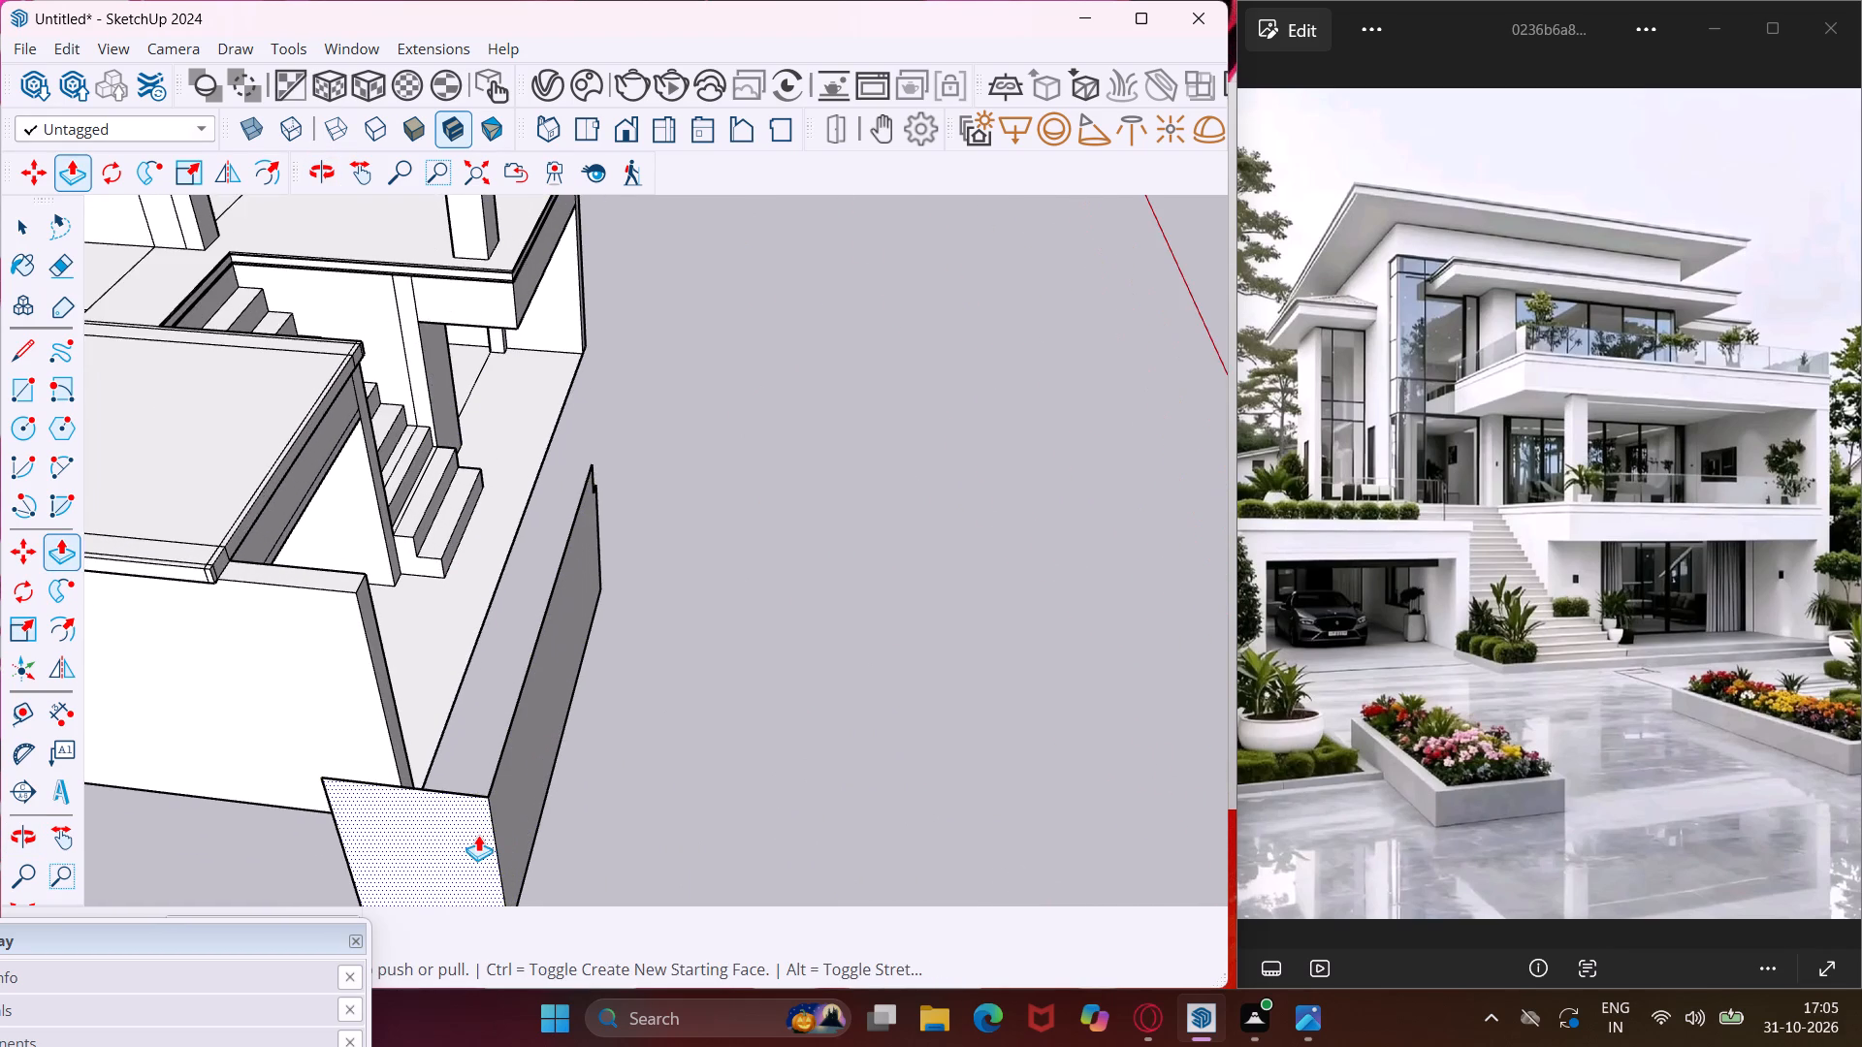
scroll(478, 835, up, 5)
double_click(476, 834)
double_click(519, 774)
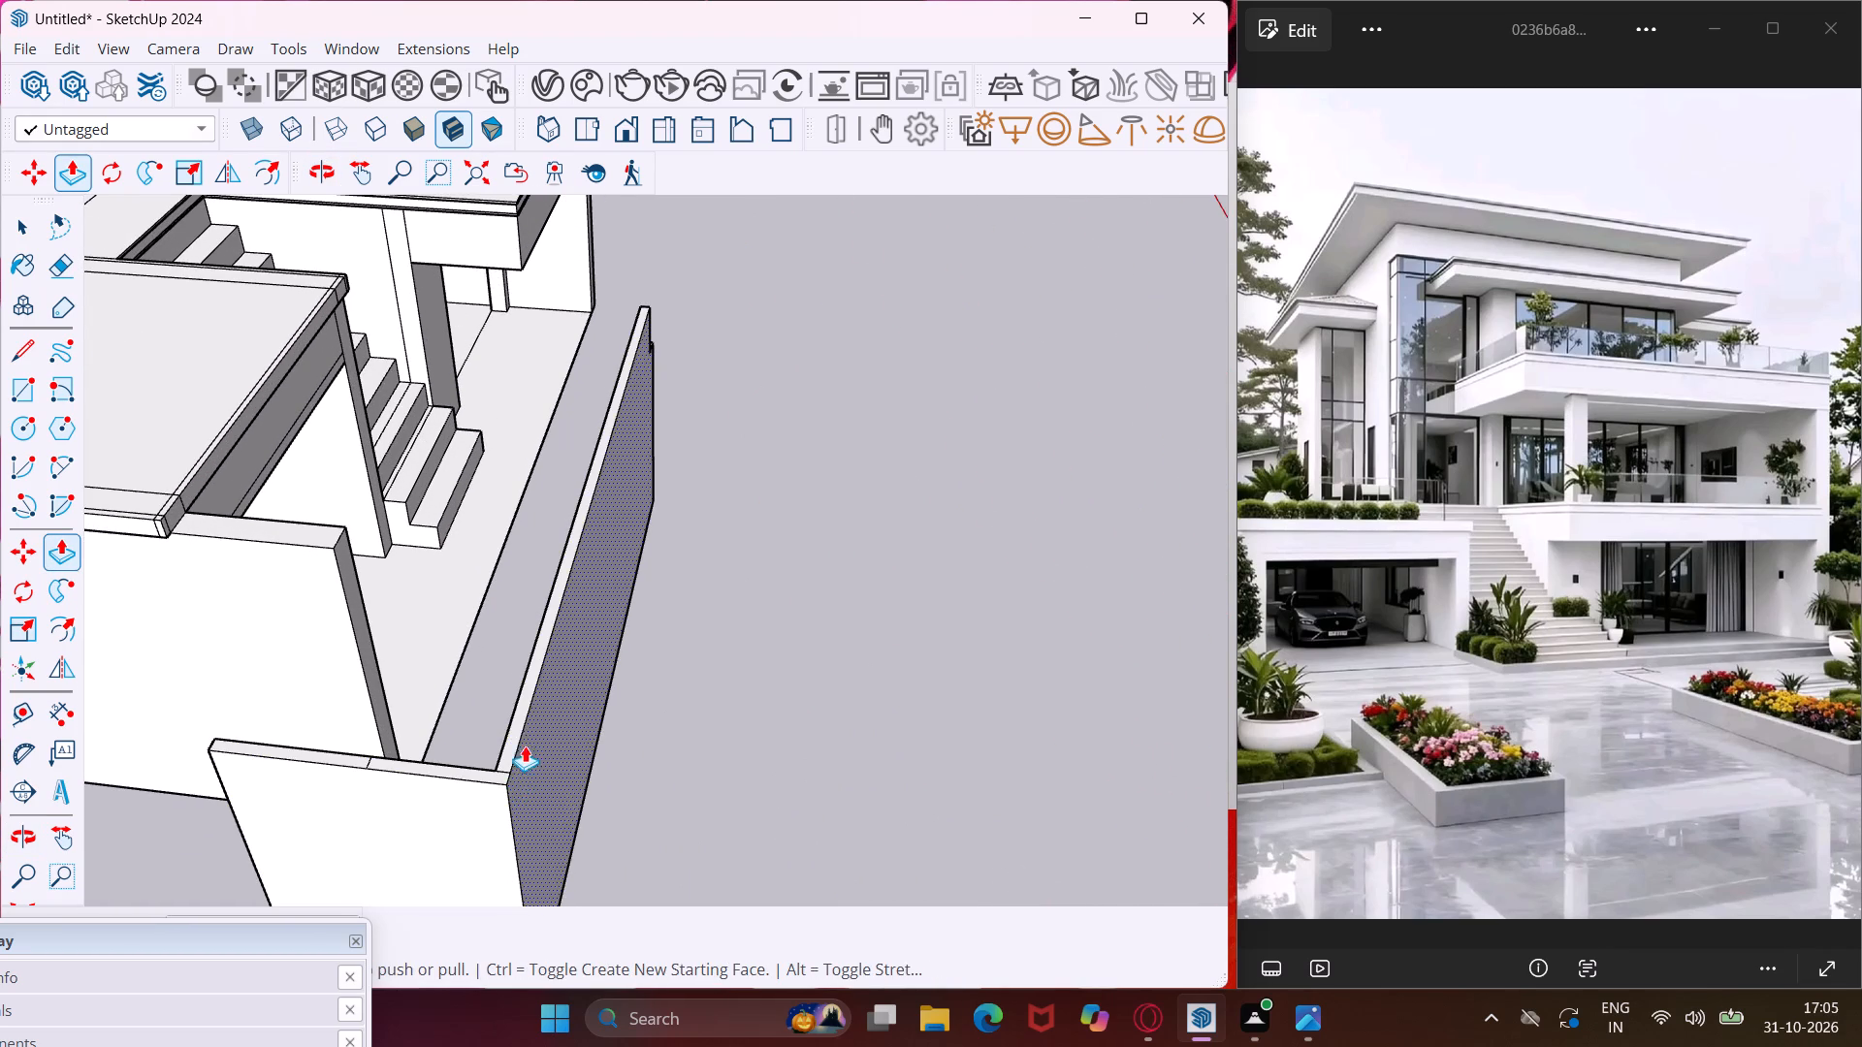
scroll(505, 687, down, 20)
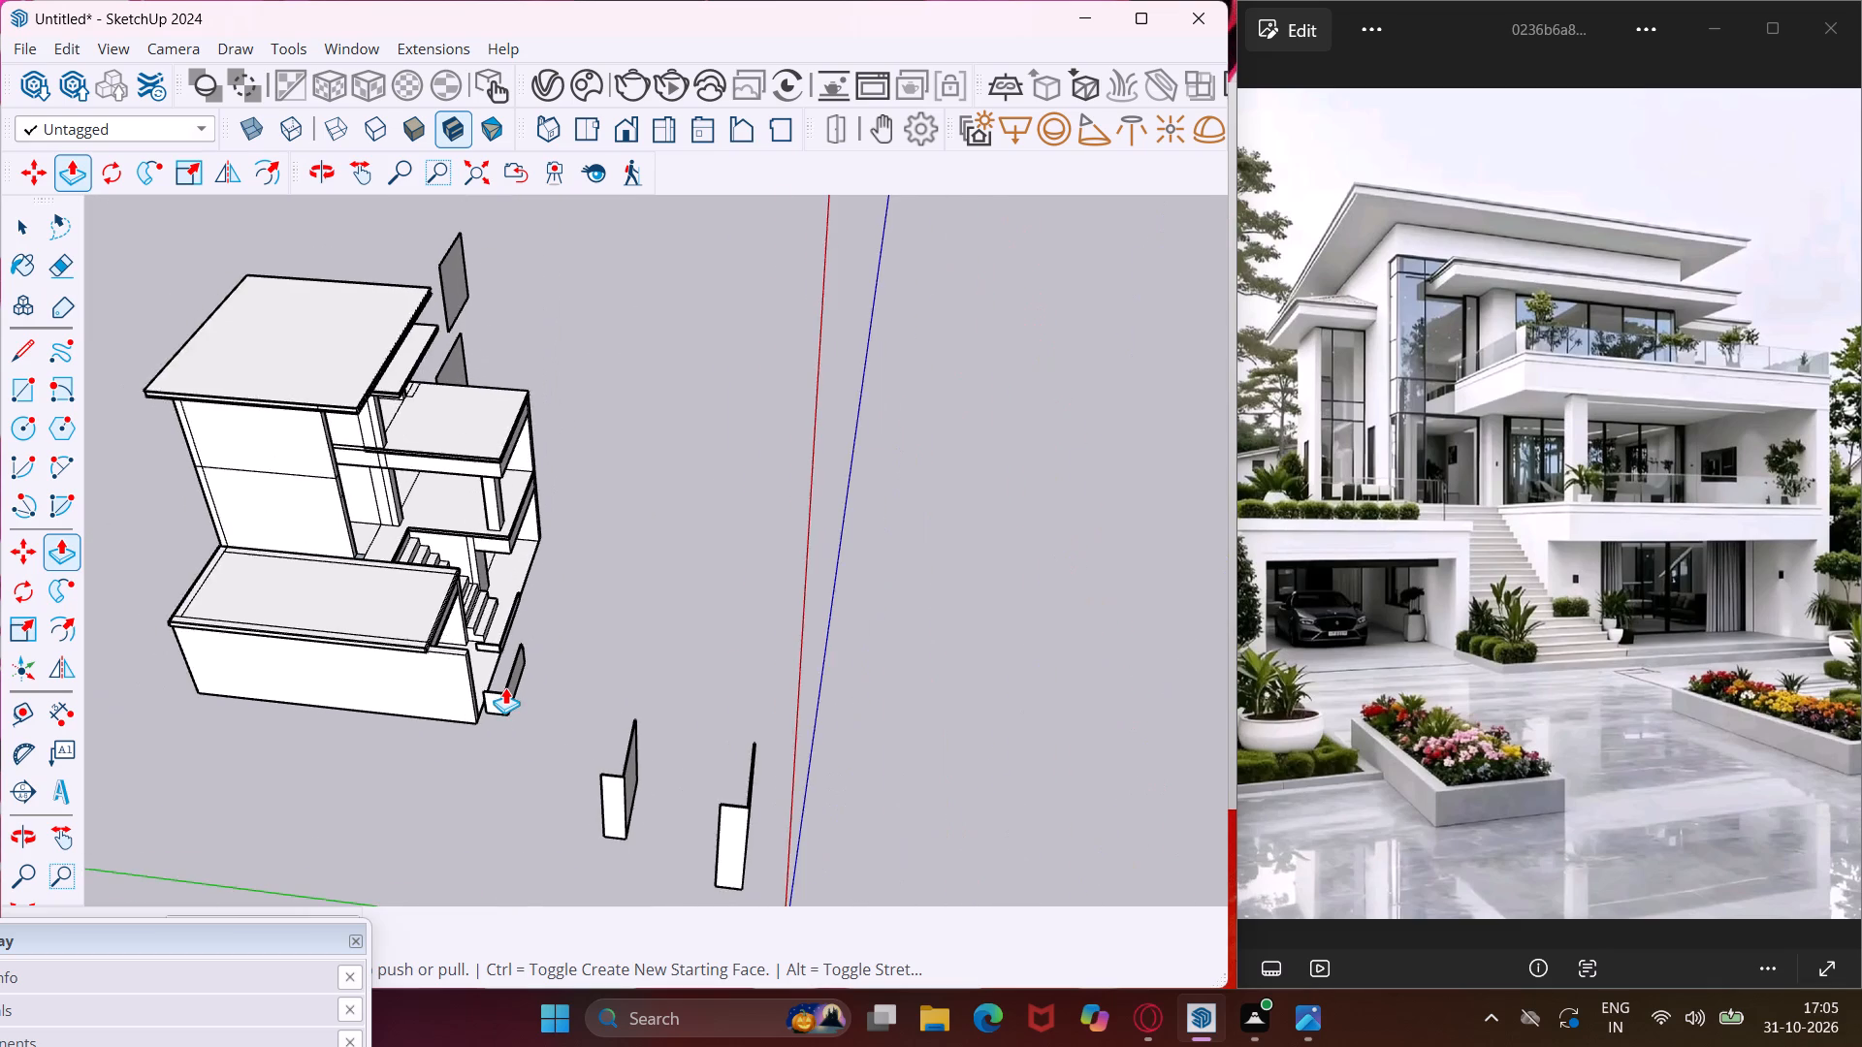
scroll(505, 687, down, 3)
key(Escape)
key(space)
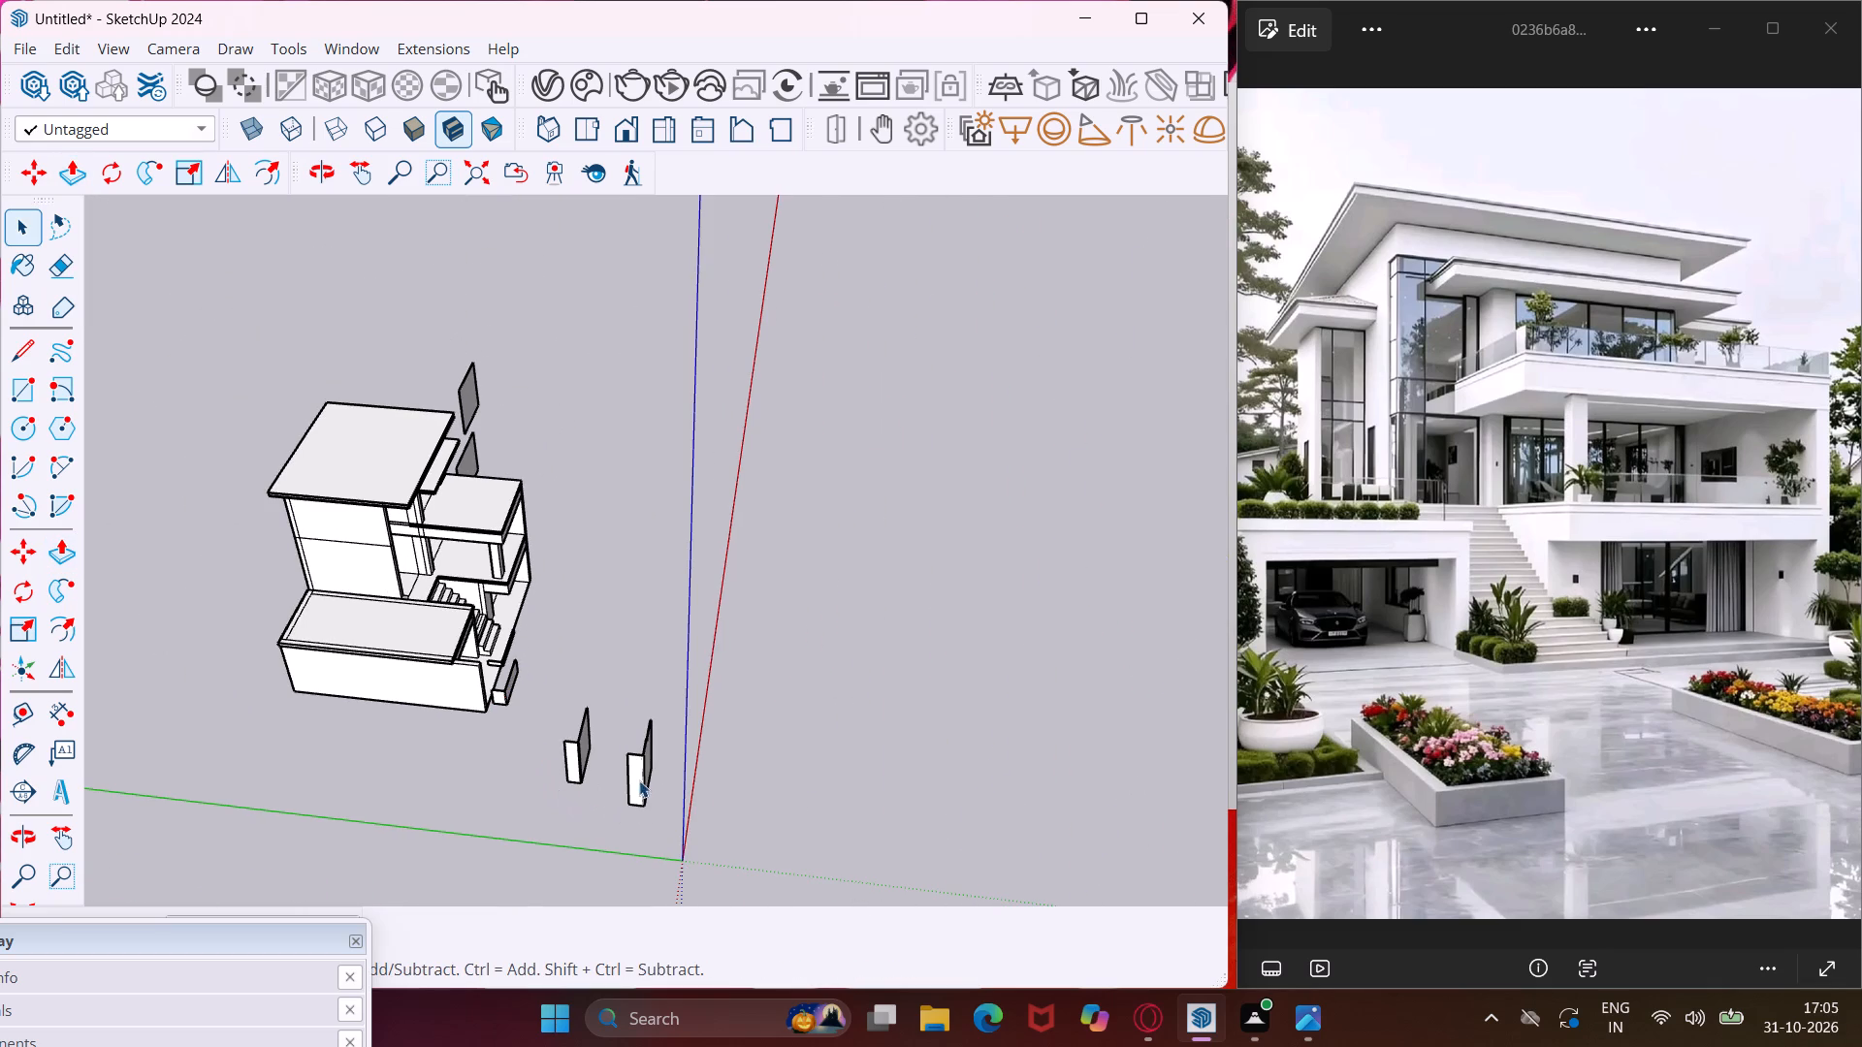
Offset the outline of the tall stepped panel's narrow side face inward to form a thin frame border.
scroll(639, 780, up, 12)
middle_drag(640, 778, 671, 591)
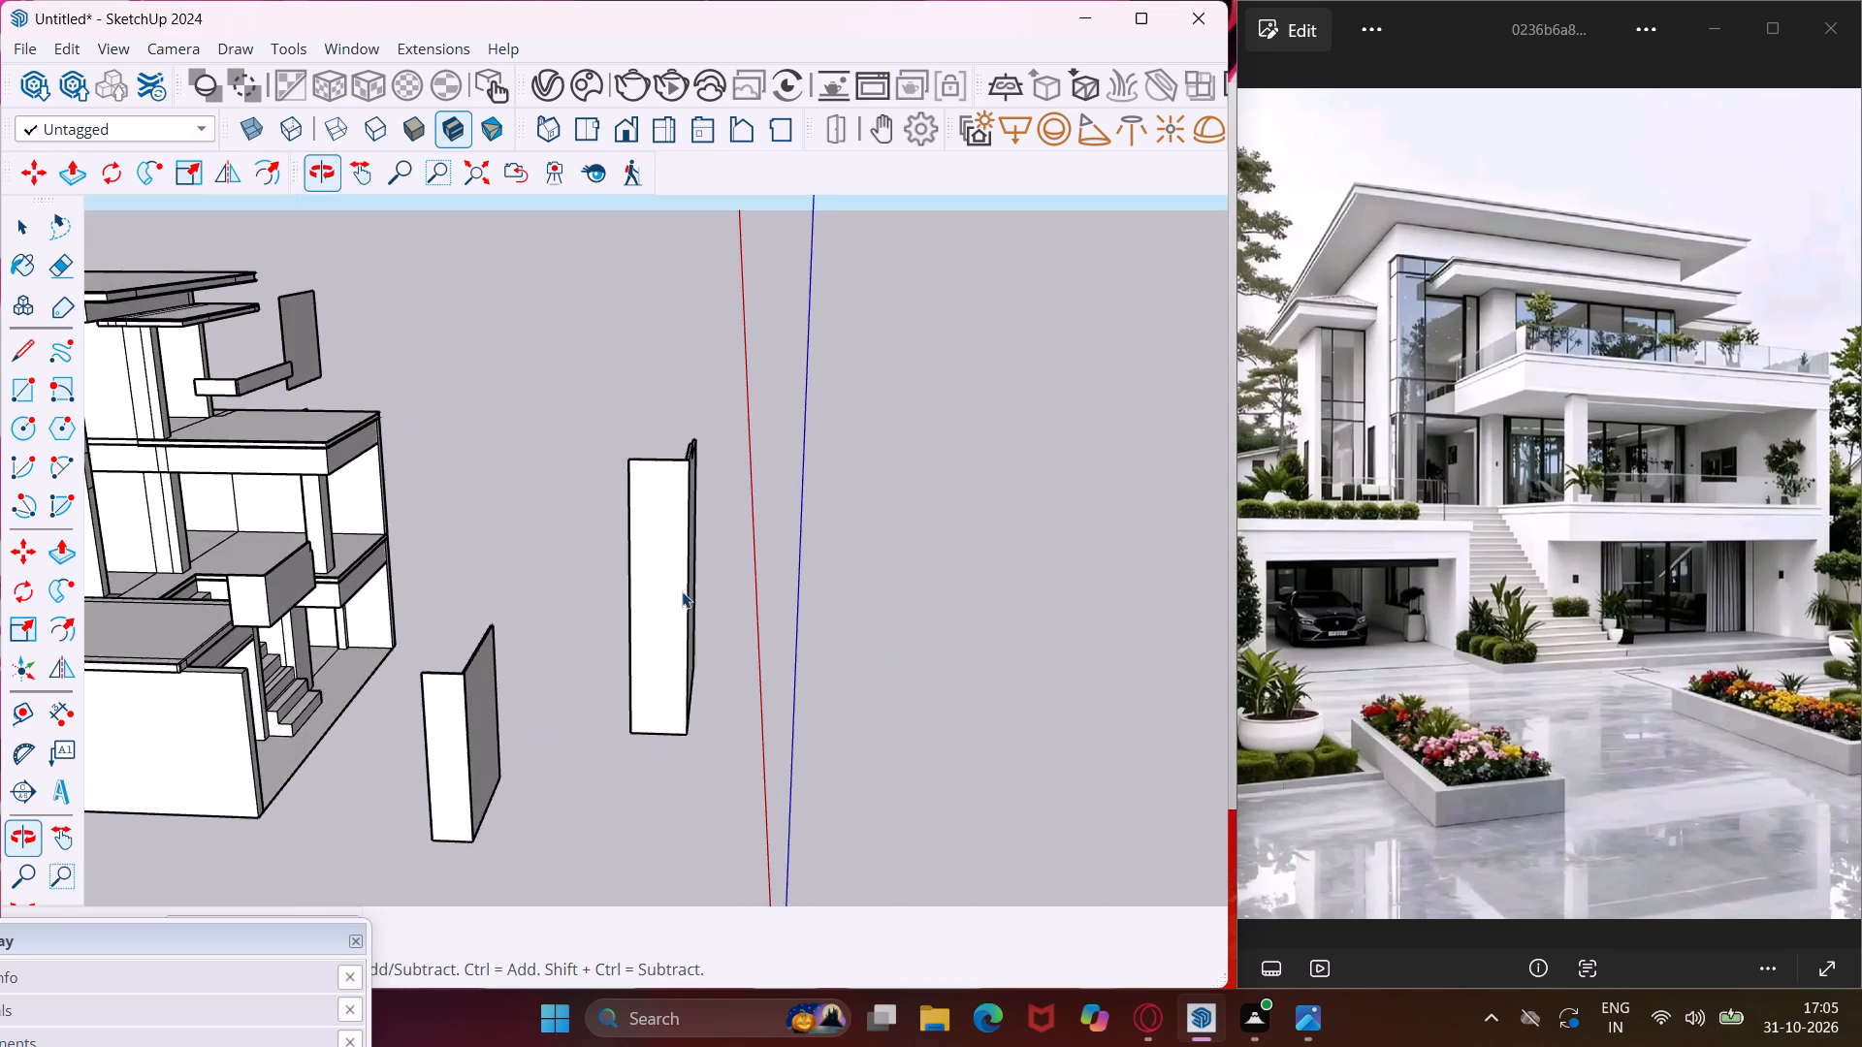
scroll(682, 591, up, 12)
middle_drag(682, 591, 708, 513)
scroll(699, 518, down, 2)
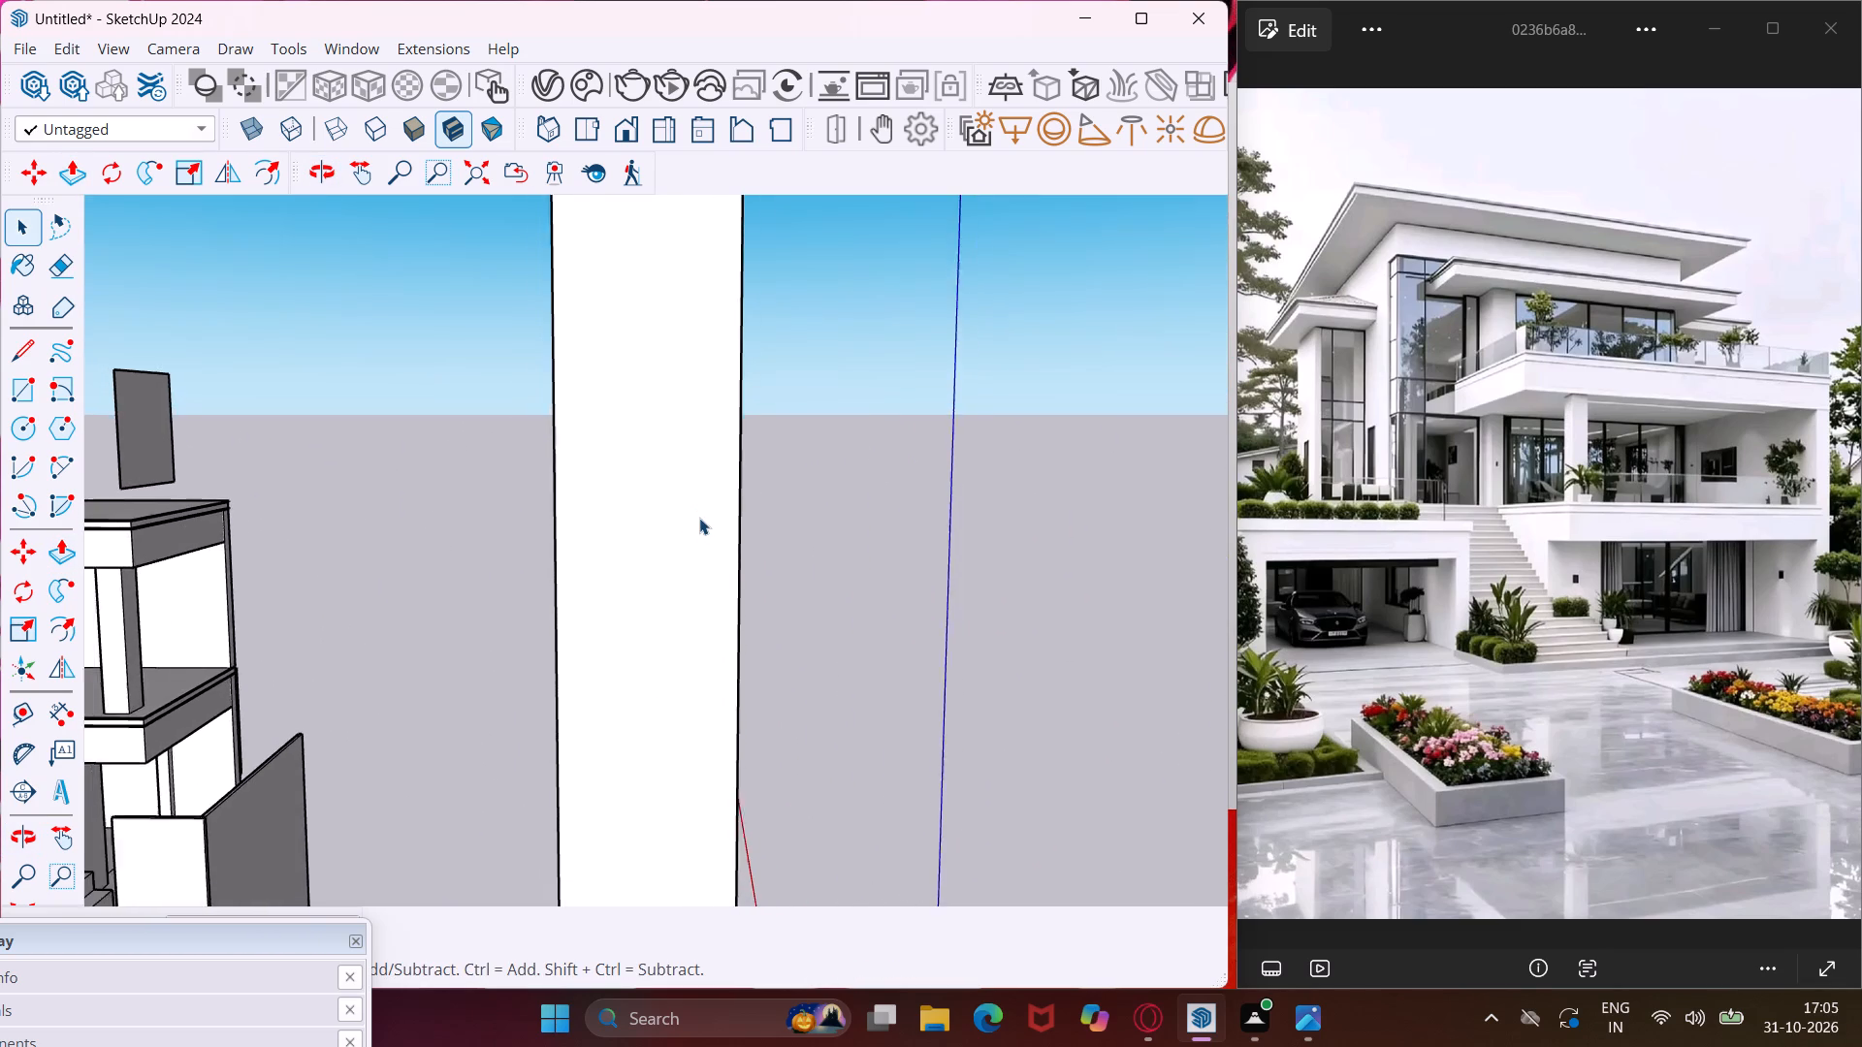
scroll(699, 518, down, 7)
click(675, 530)
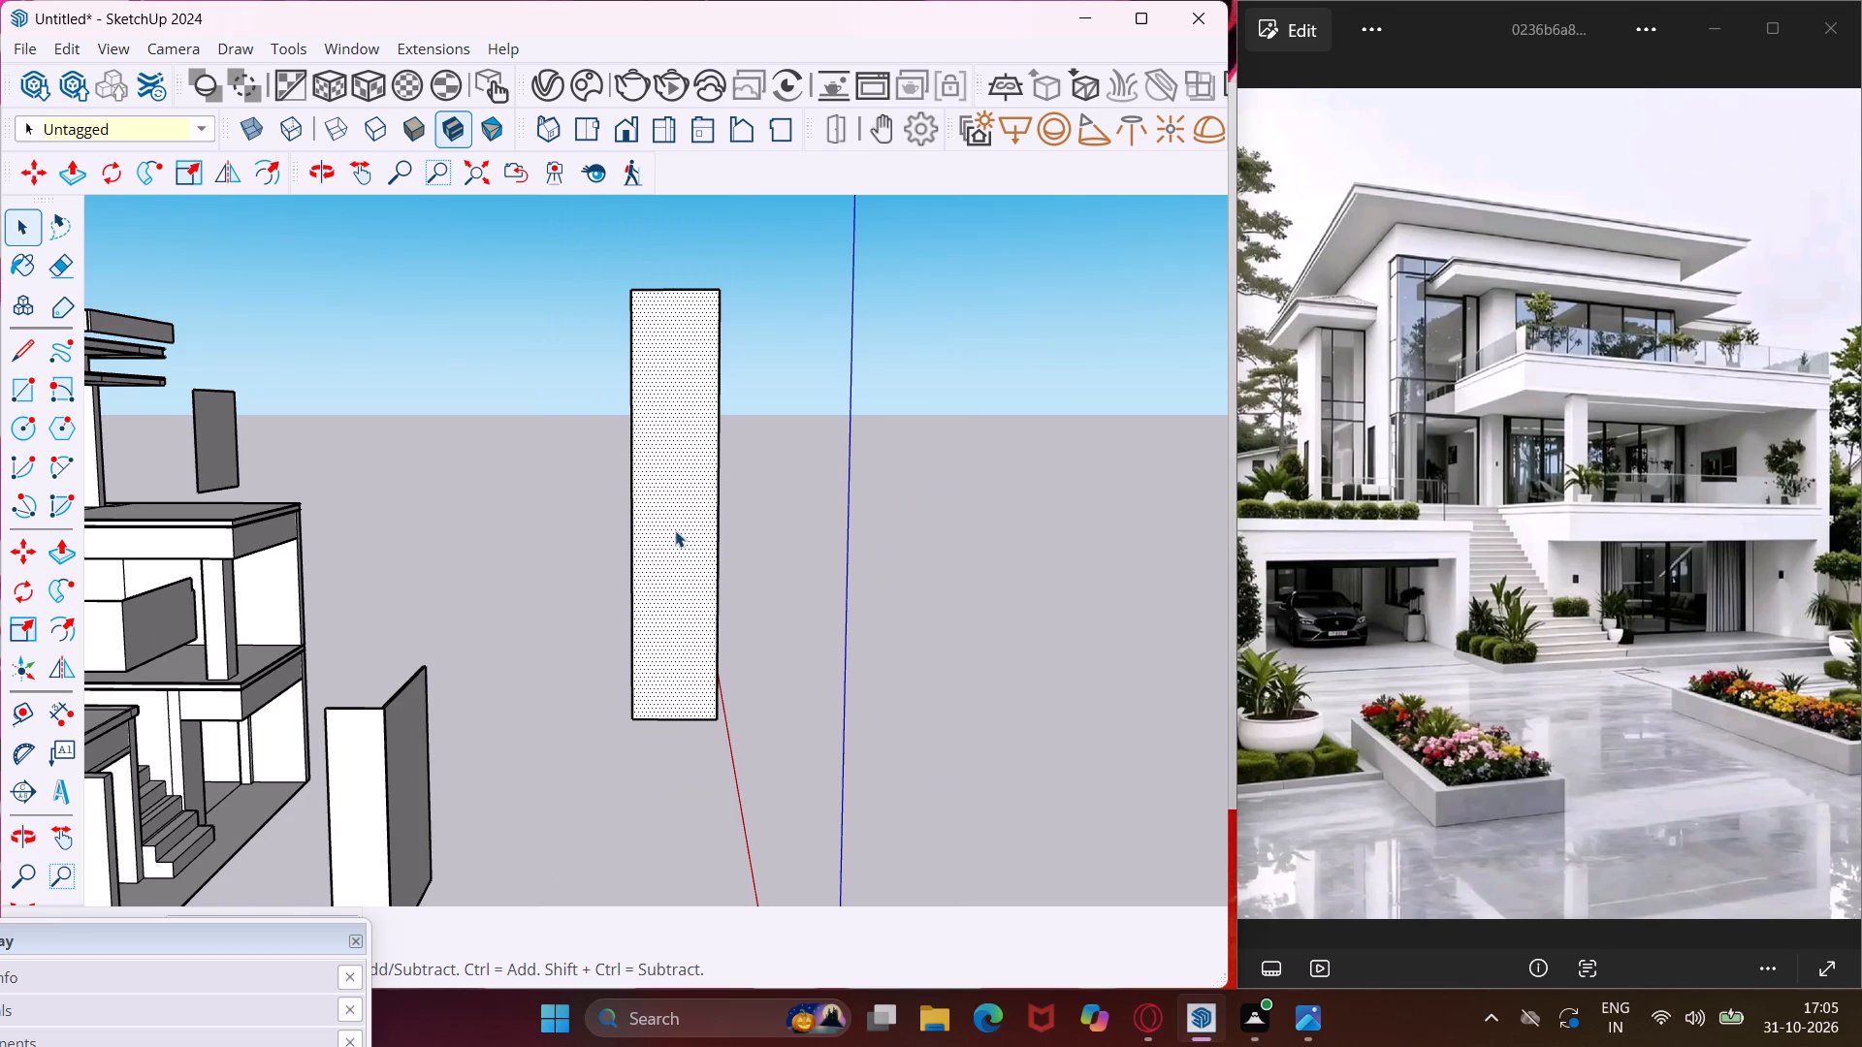
click(56, 640)
scroll(625, 565, up, 6)
scroll(658, 566, down, 3)
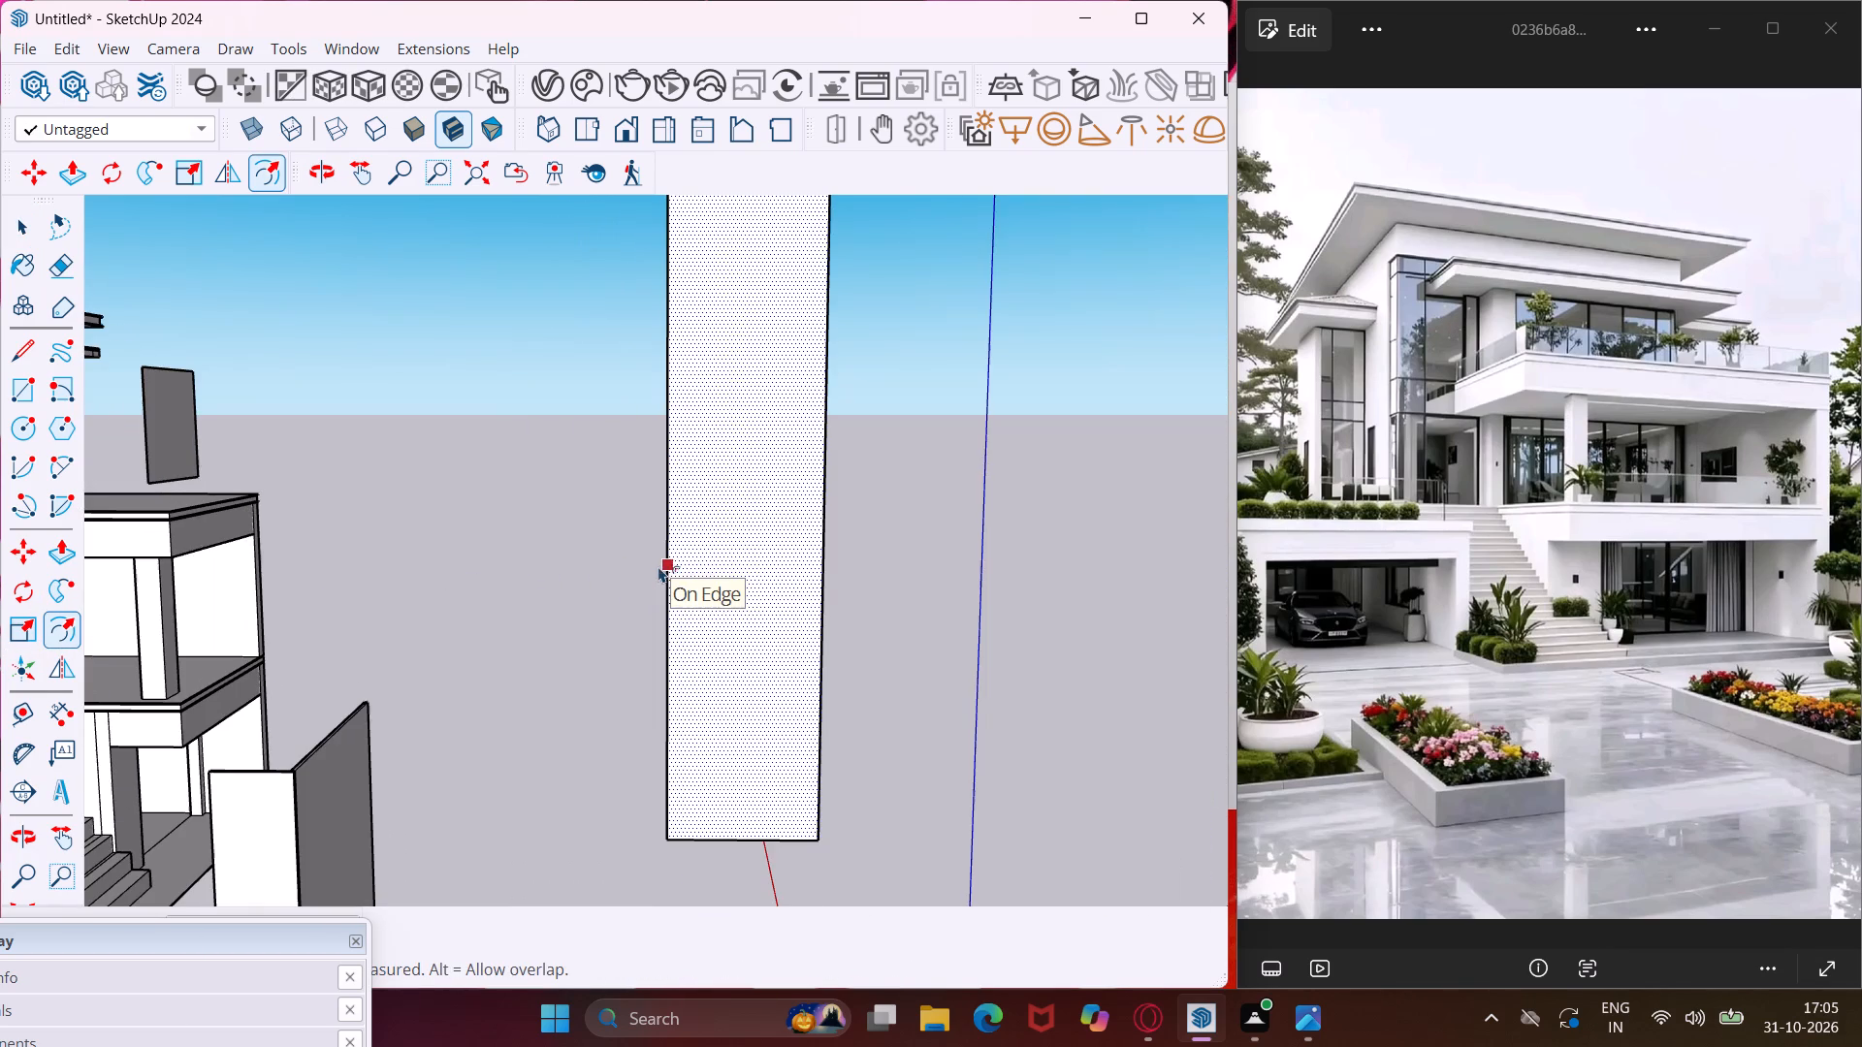
scroll(658, 566, down, 1)
click(697, 560)
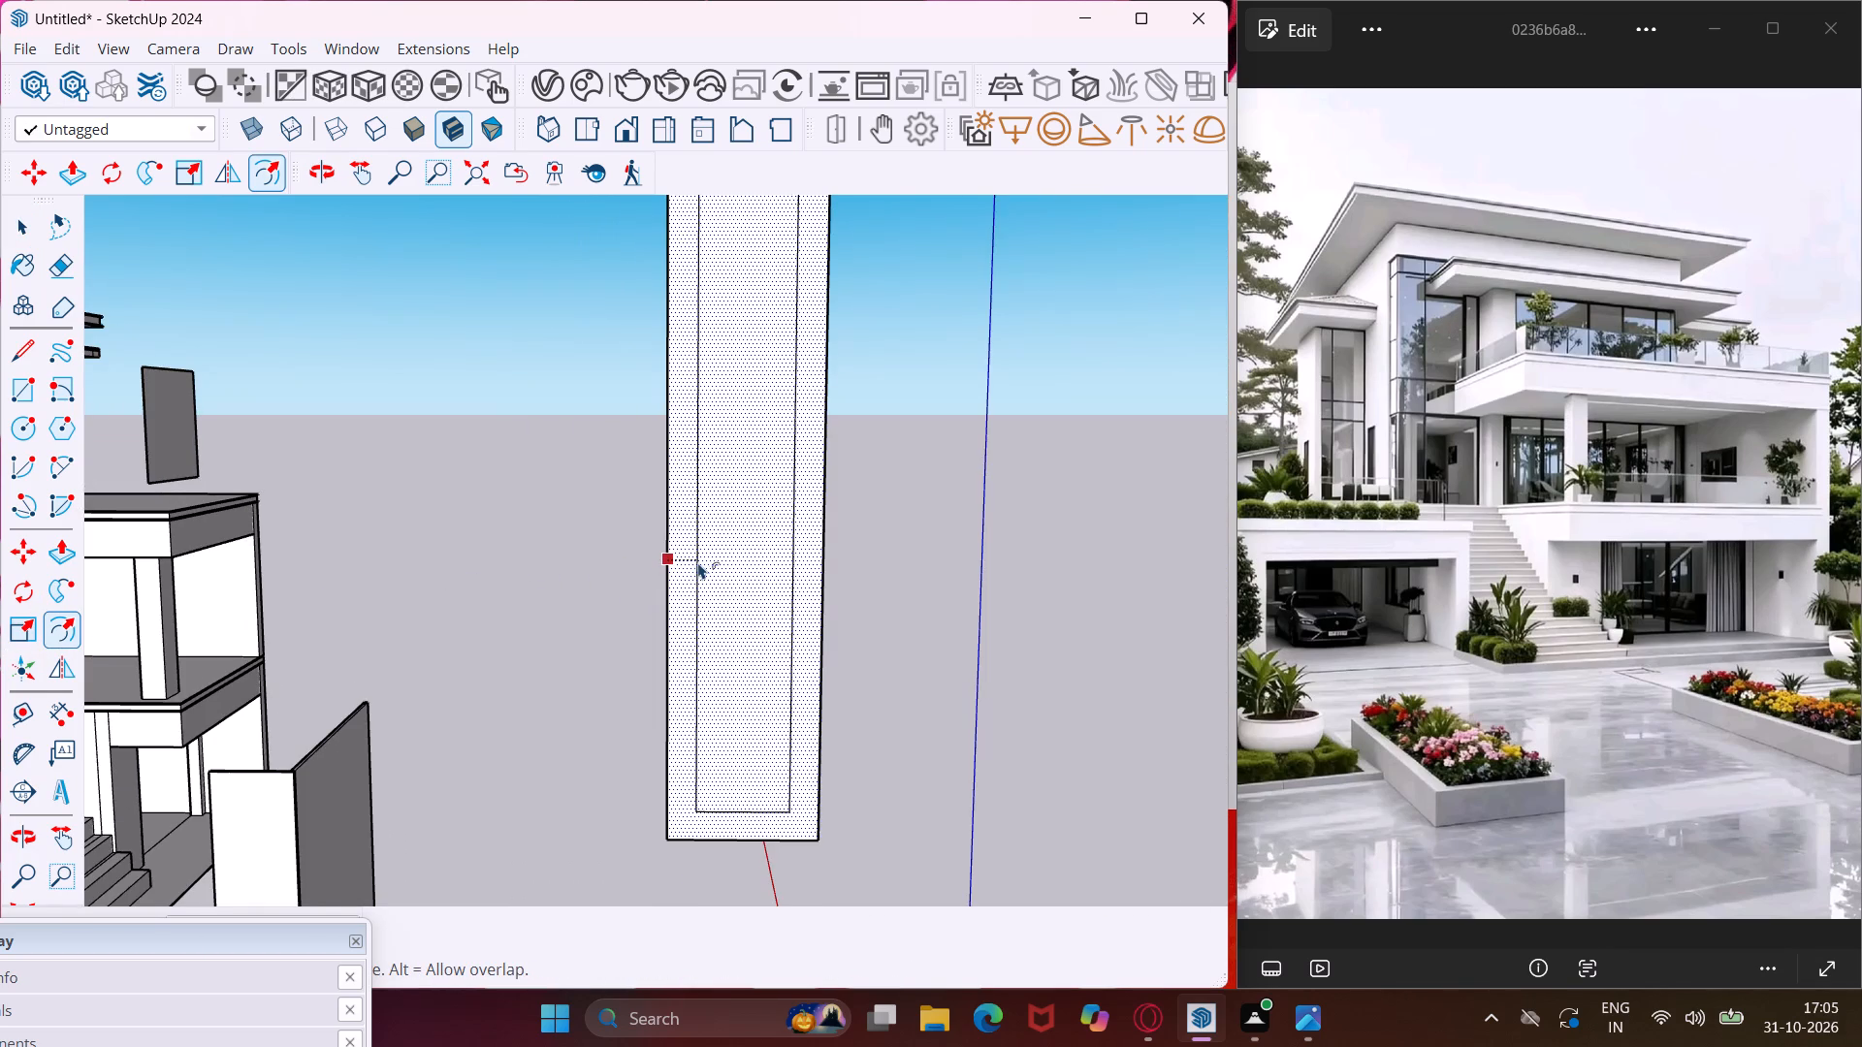
click(689, 556)
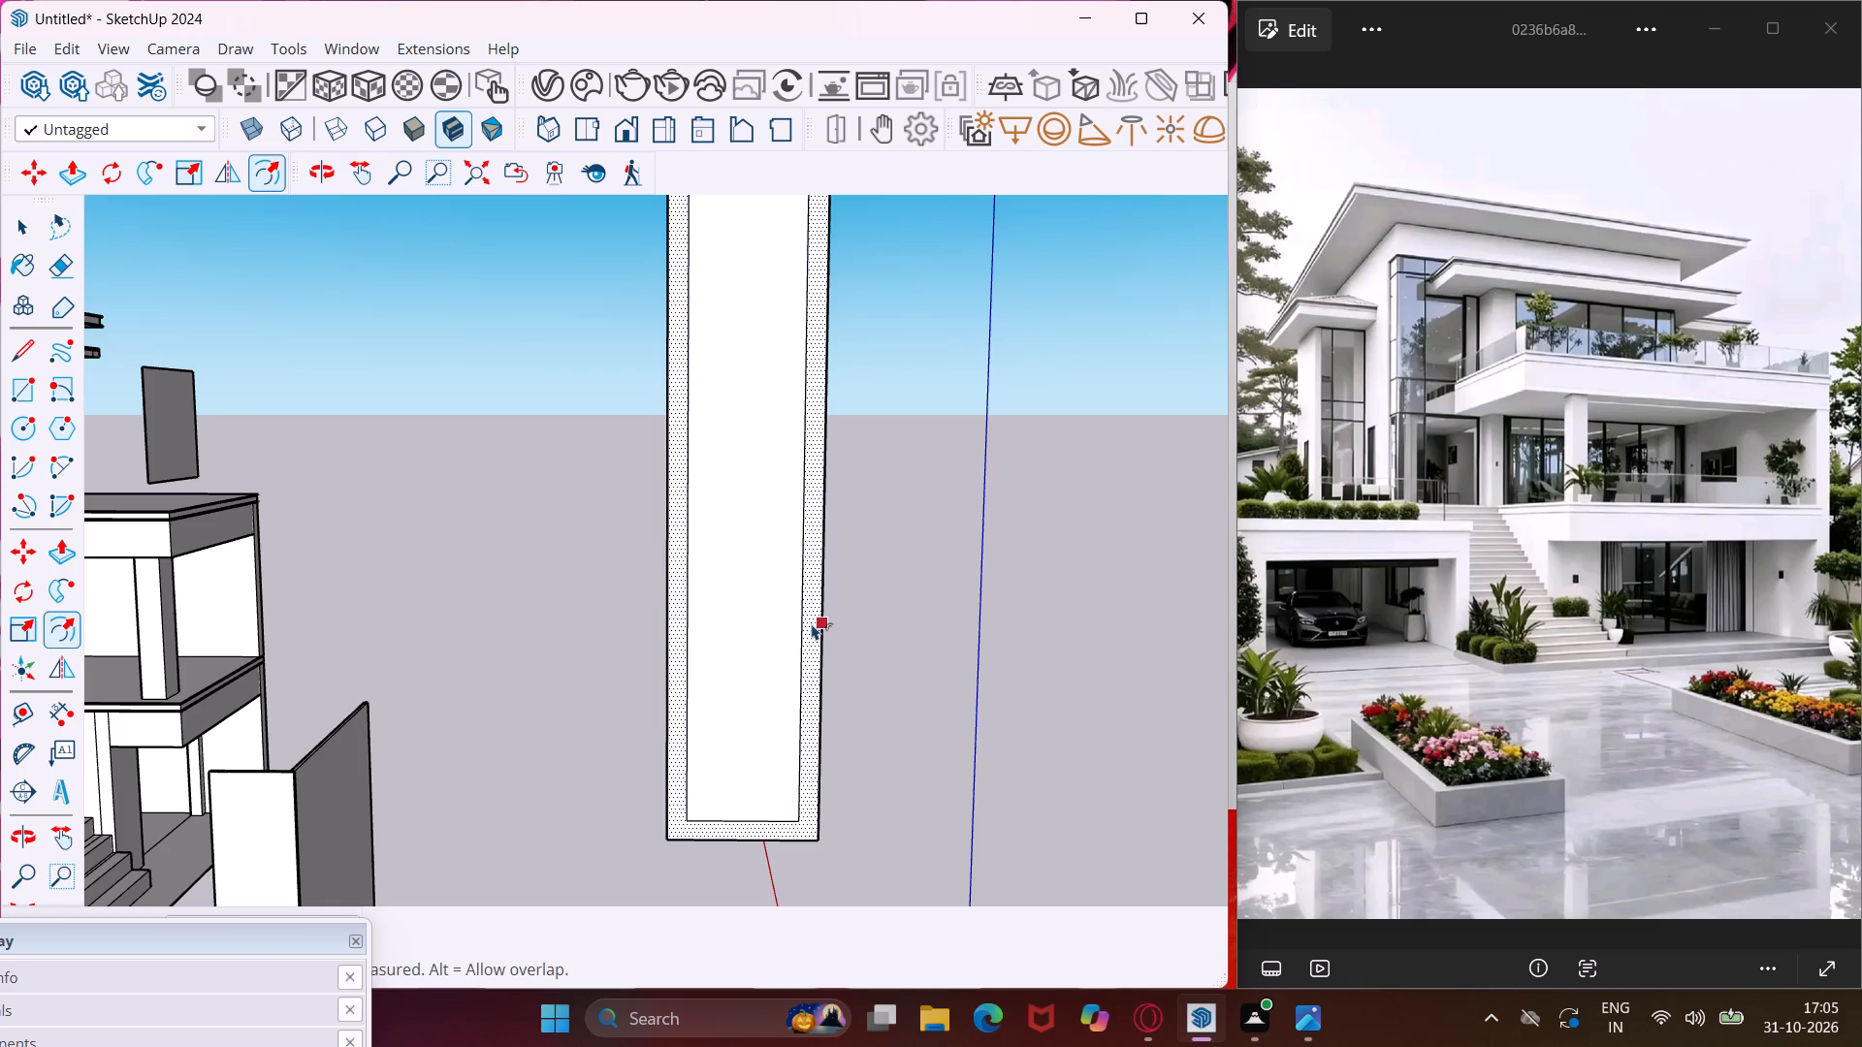
Offset the outline of the tall stepped panel's wide front face inward to form a matching thin frame border.
middle_drag(812, 623, 357, 695)
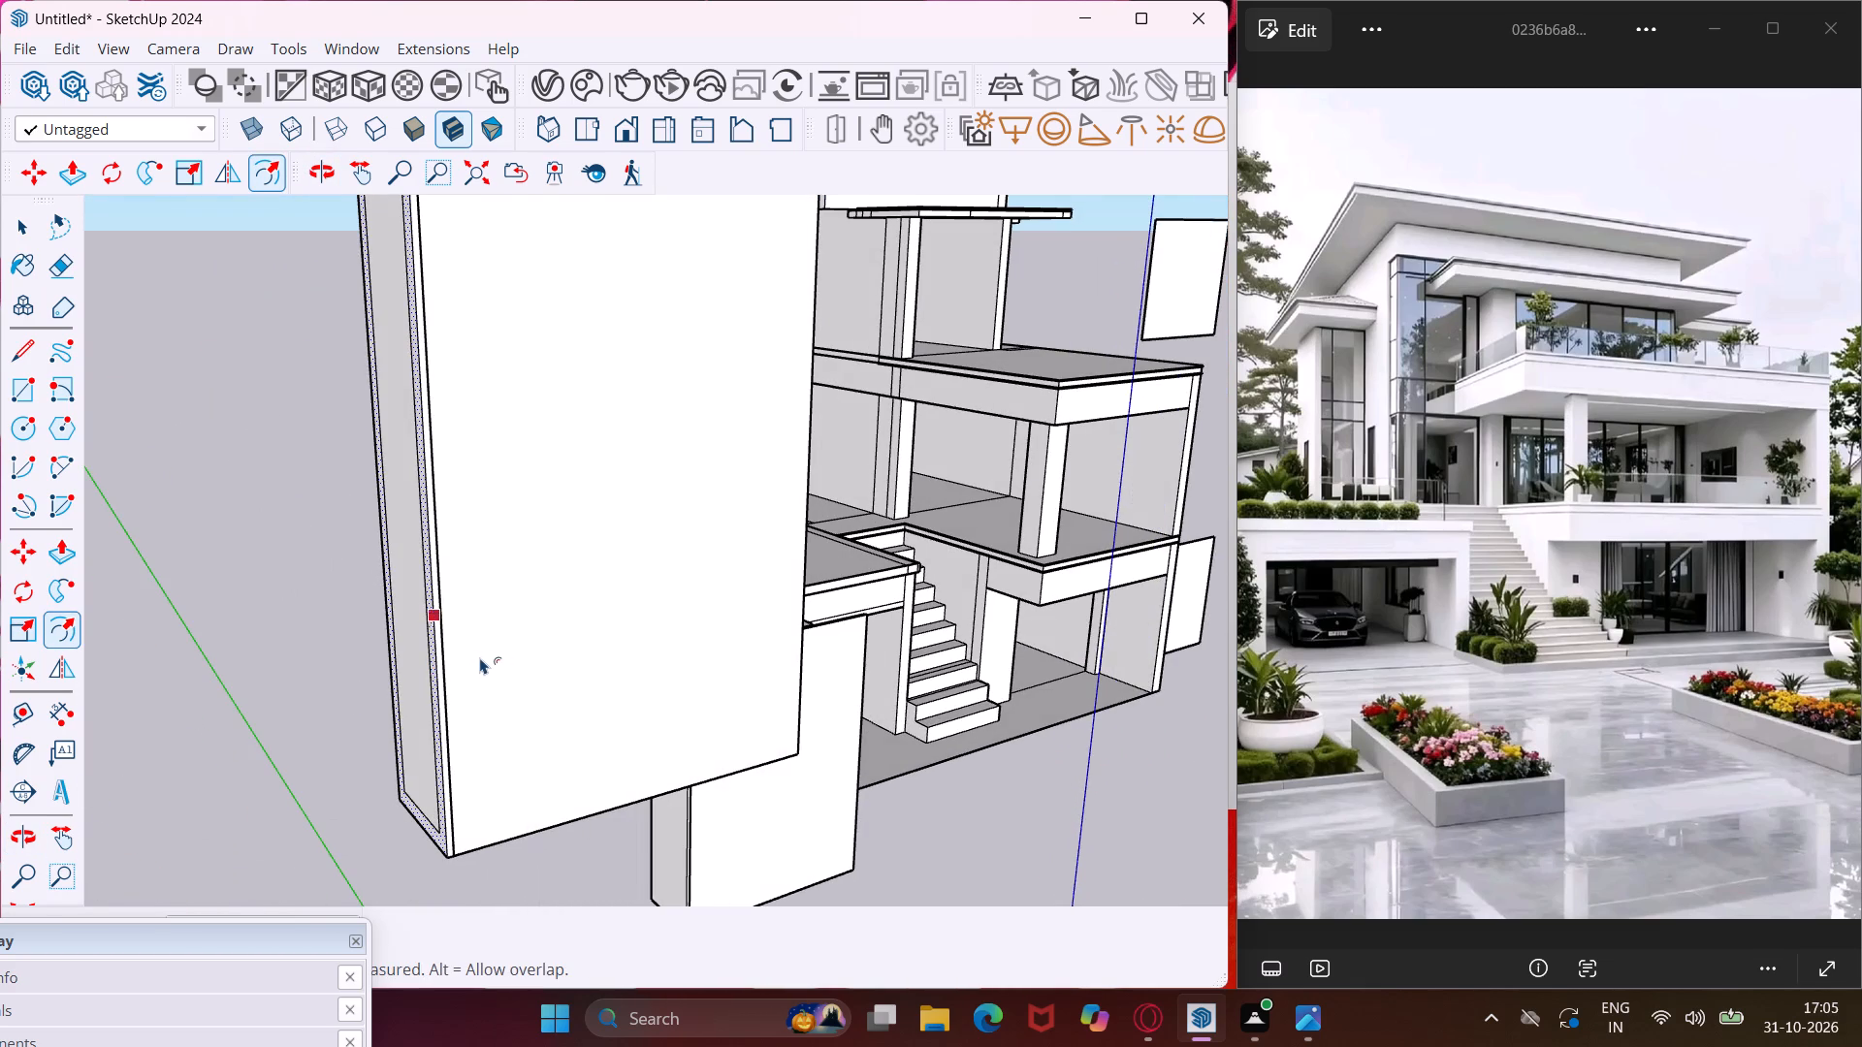
scroll(471, 646, up, 1)
key(Escape)
scroll(460, 589, up, 5)
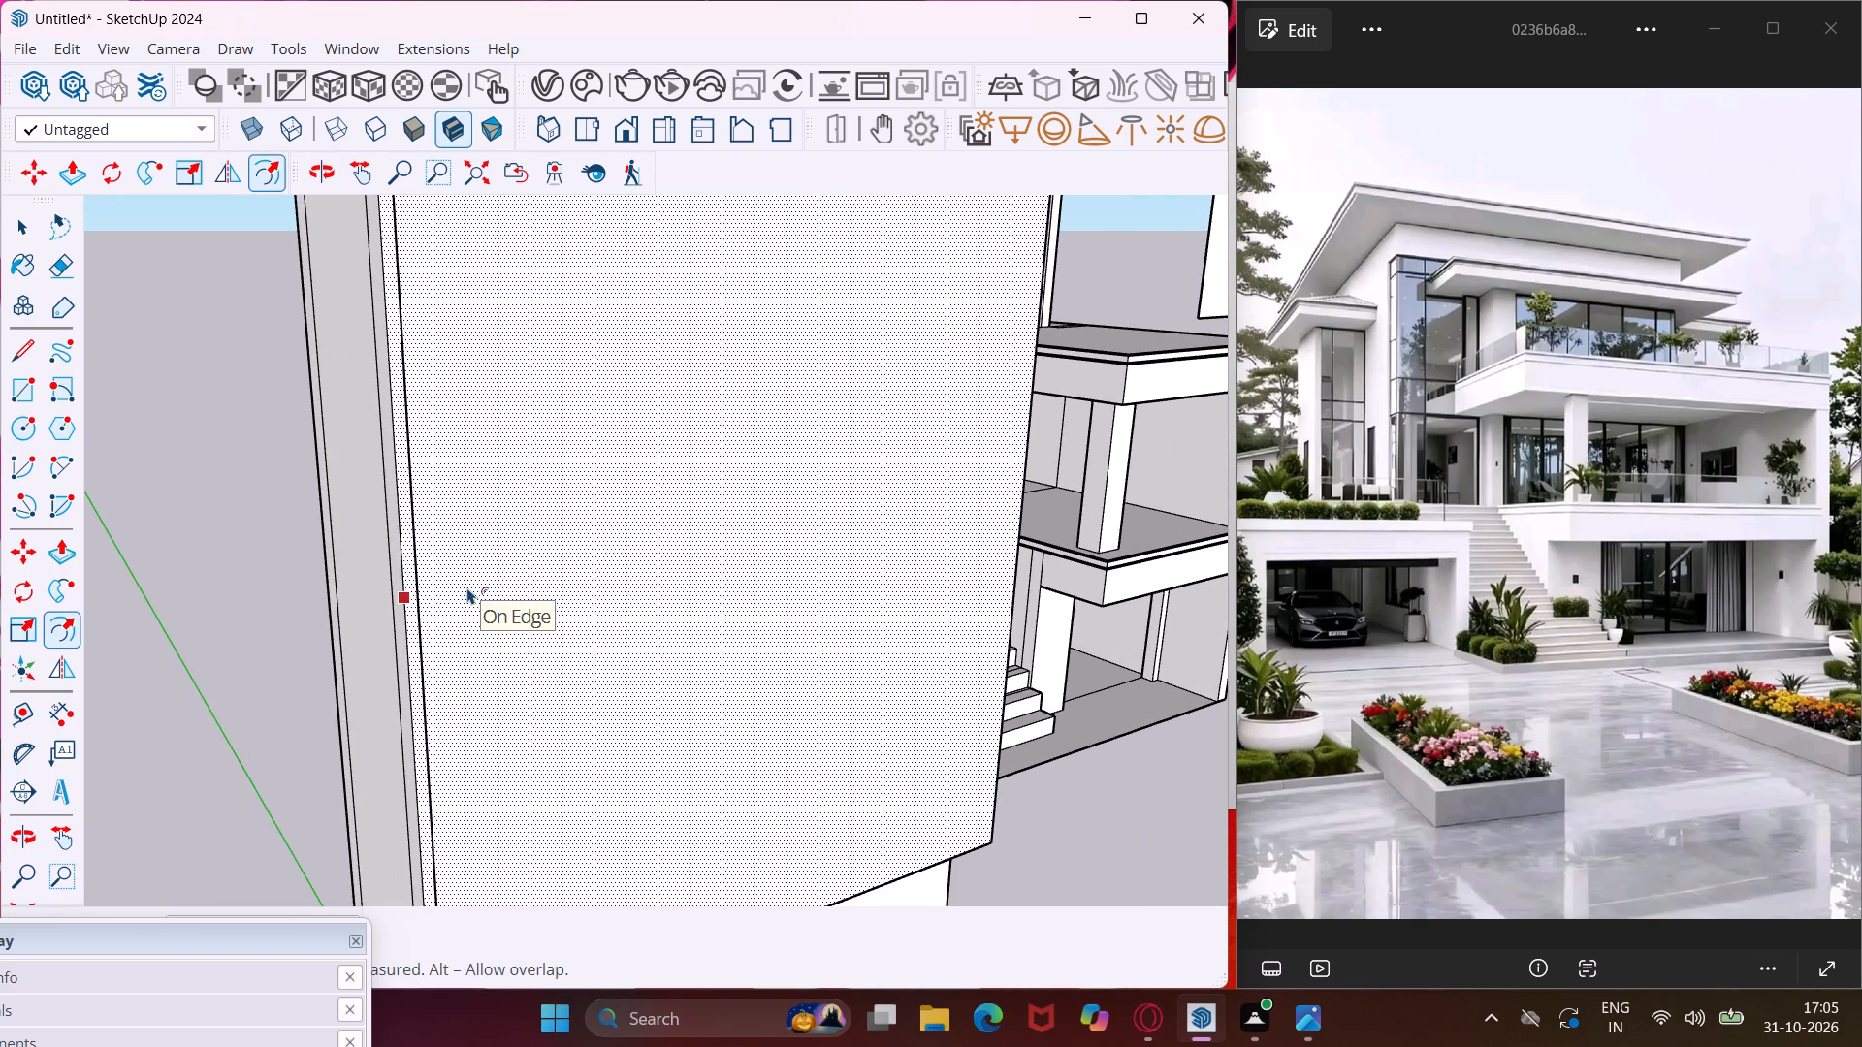
click(467, 587)
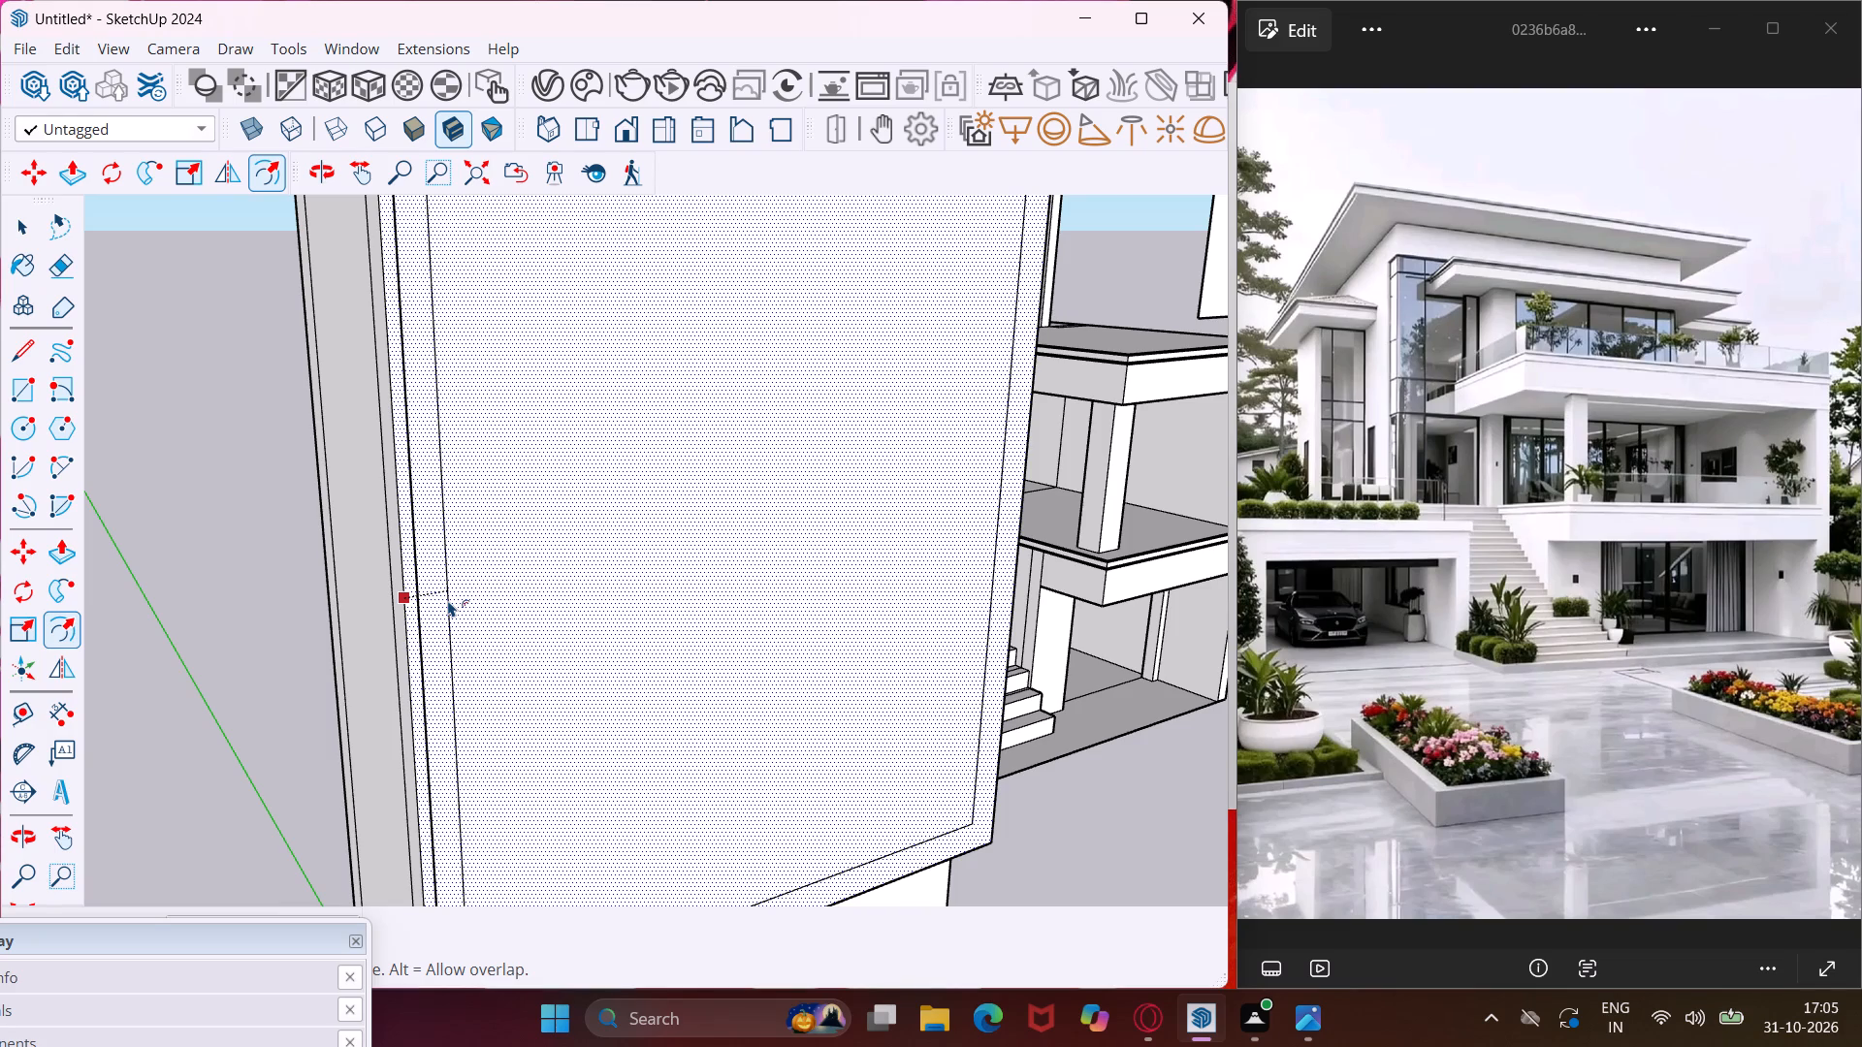
click(448, 600)
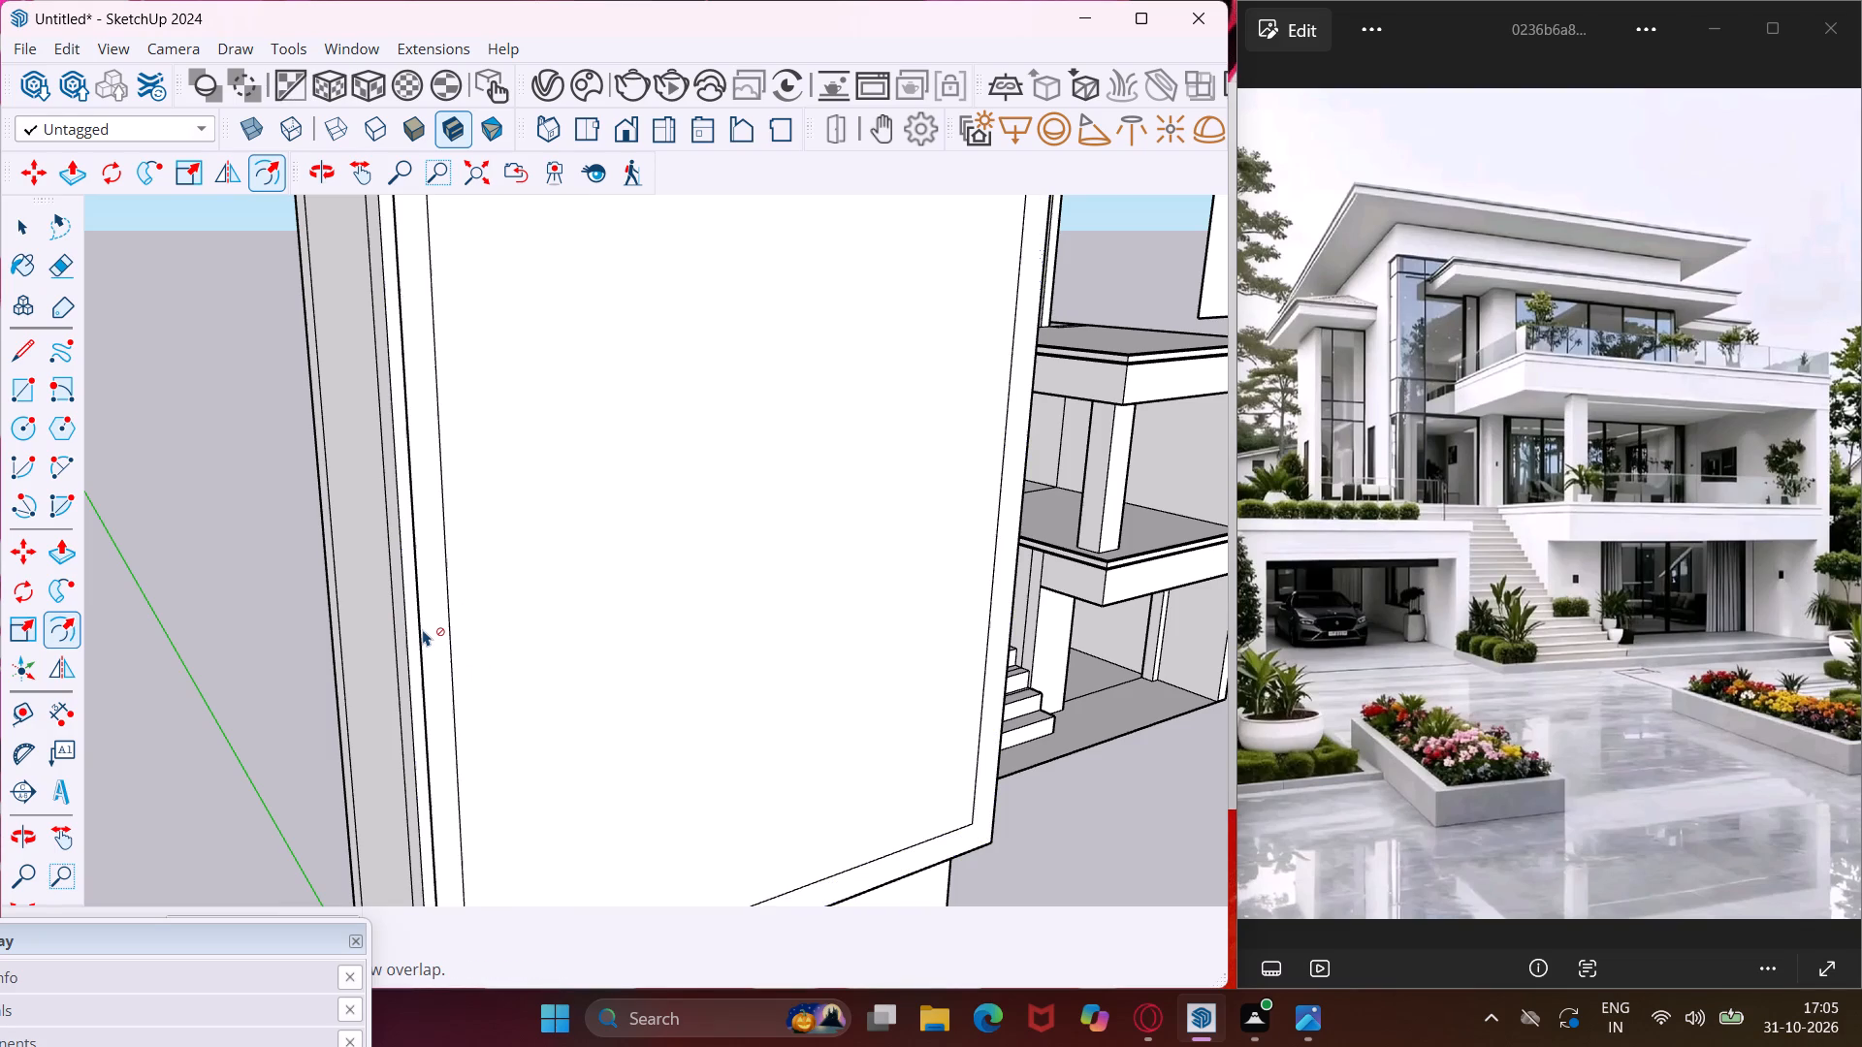
scroll(423, 629, down, 12)
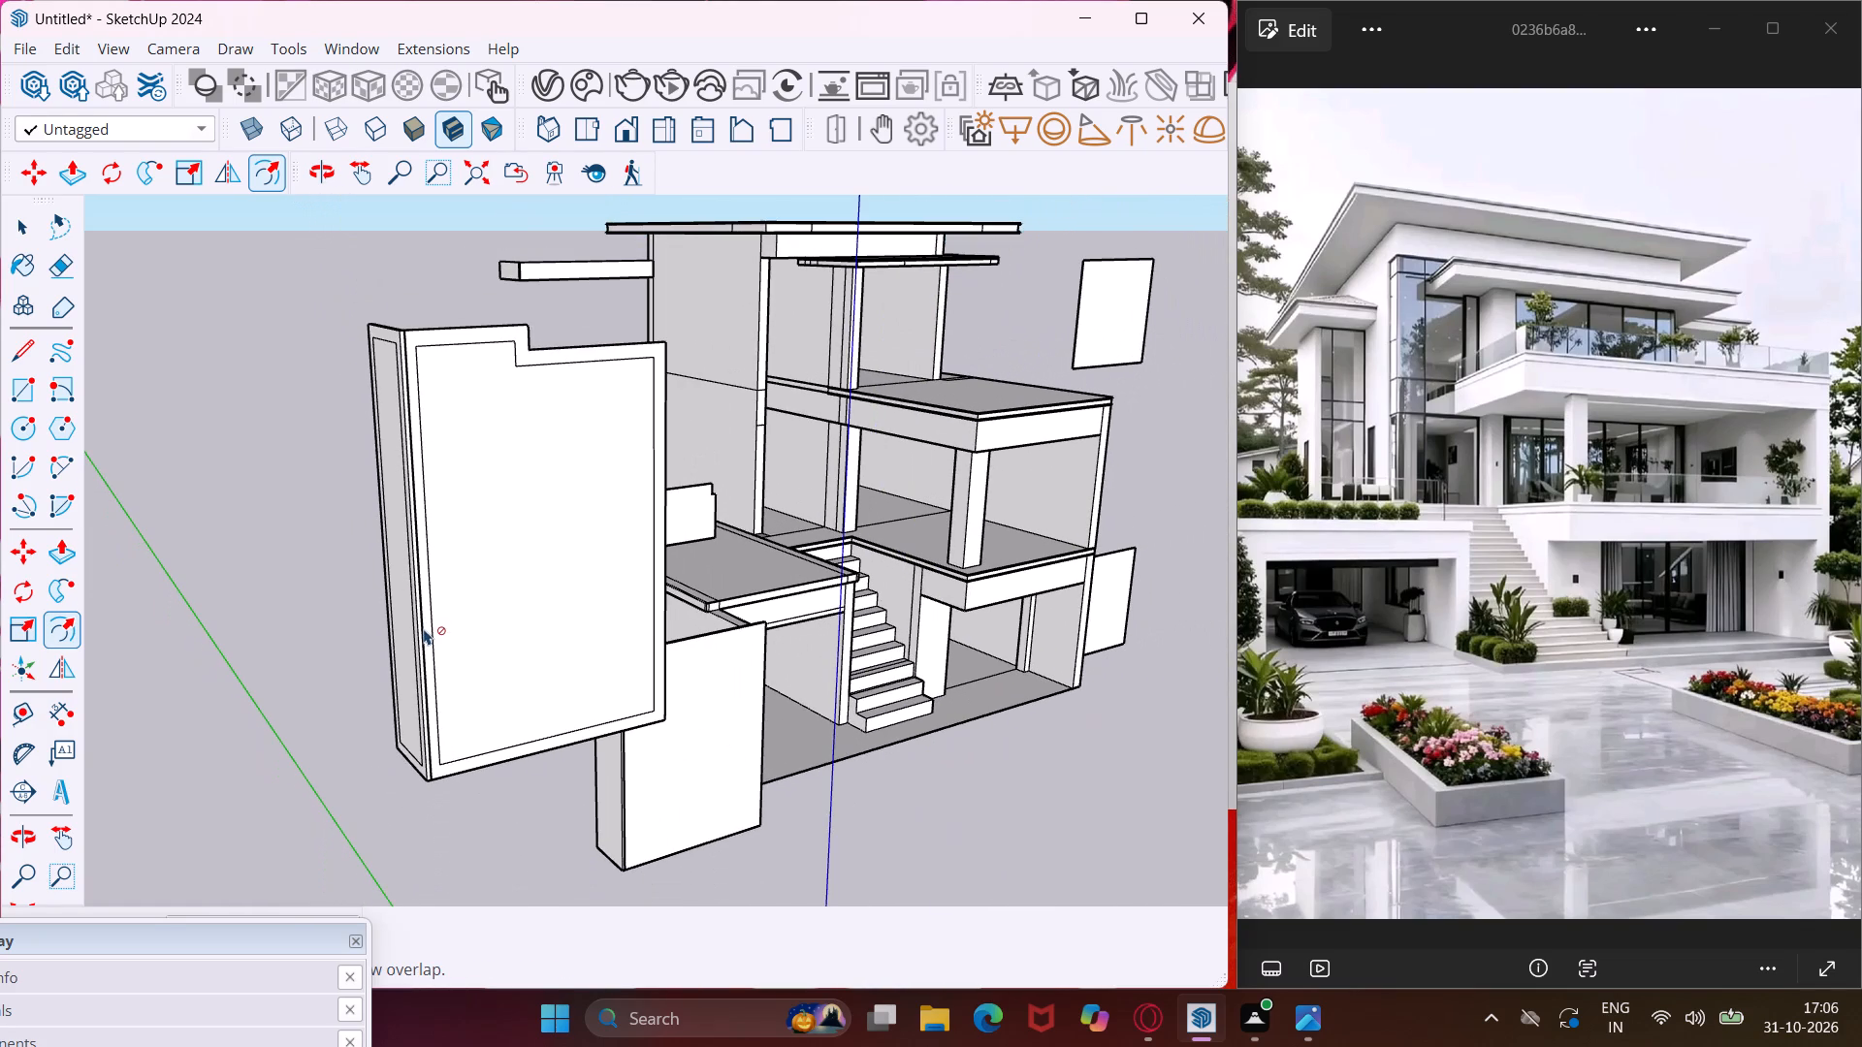
key(Escape)
key(space)
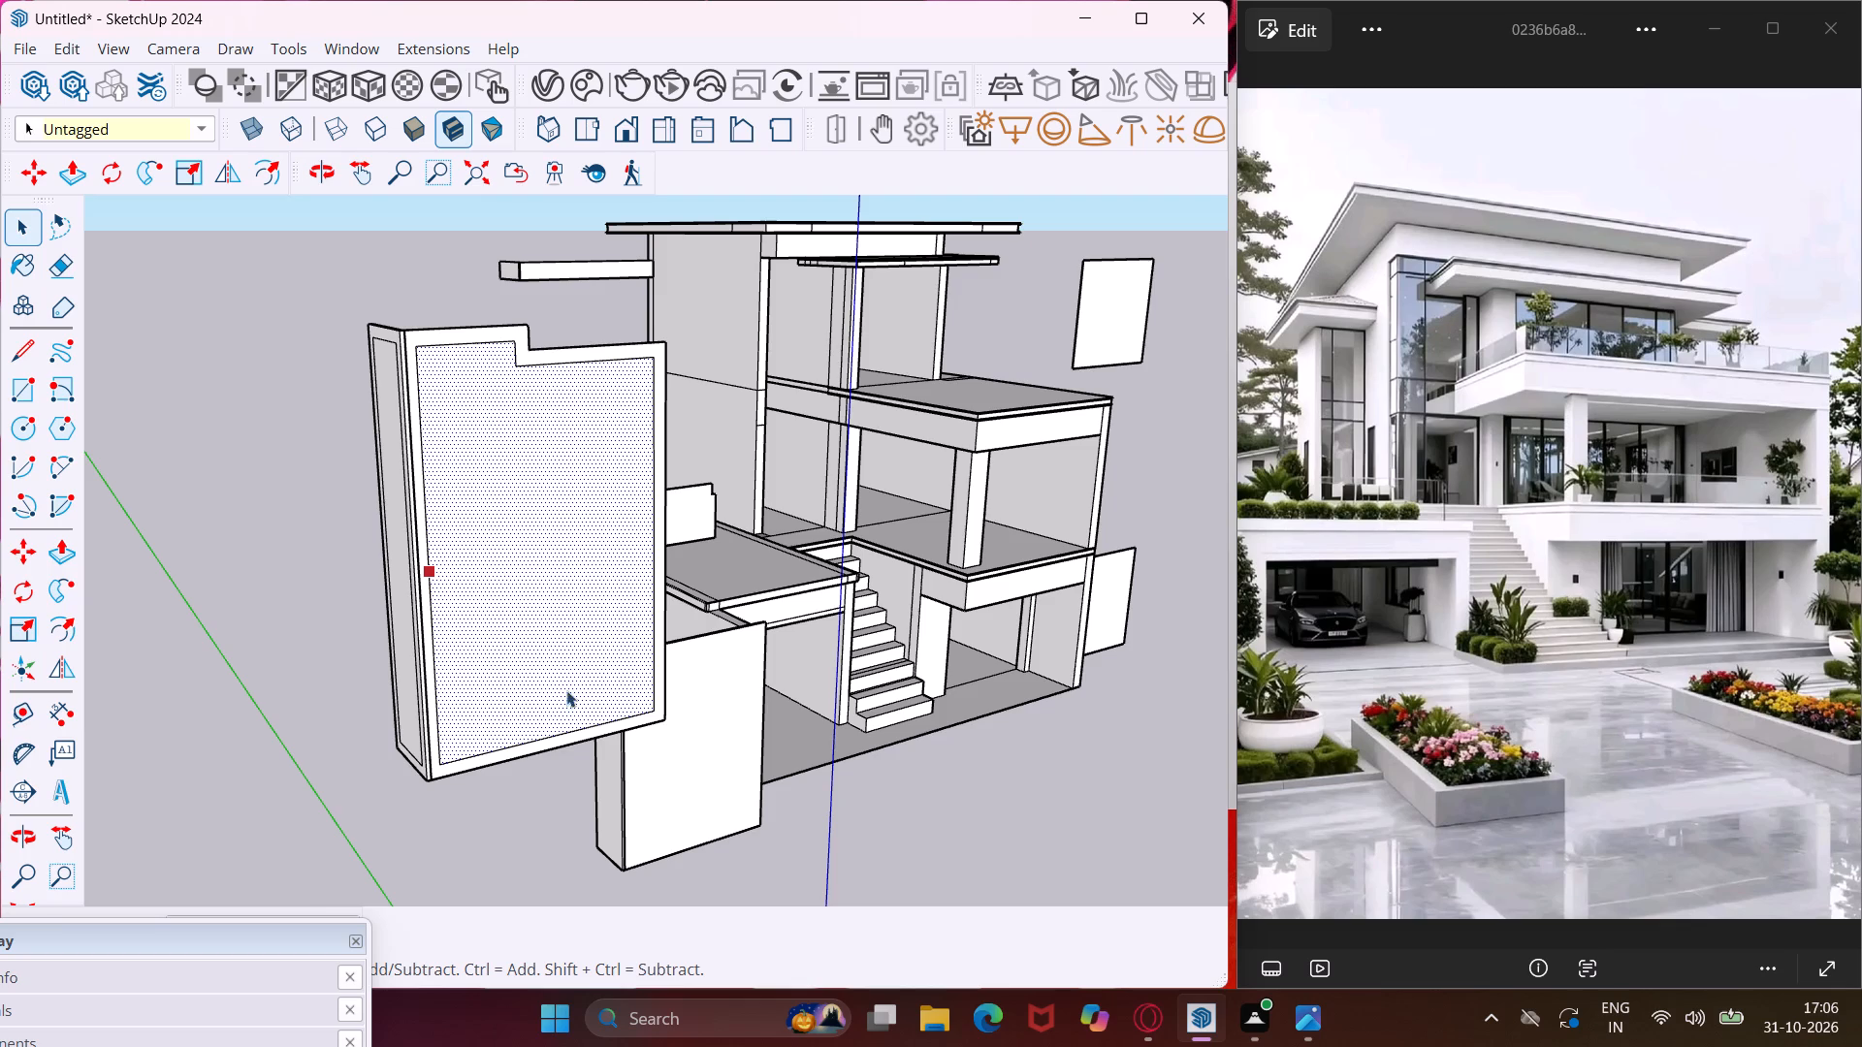
Offset the outline of the lower detached panel's wide front face inward to form a thin frame border.
key(Escape)
scroll(658, 844, up, 5)
middle_drag(666, 818, 630, 710)
scroll(618, 672, up, 4)
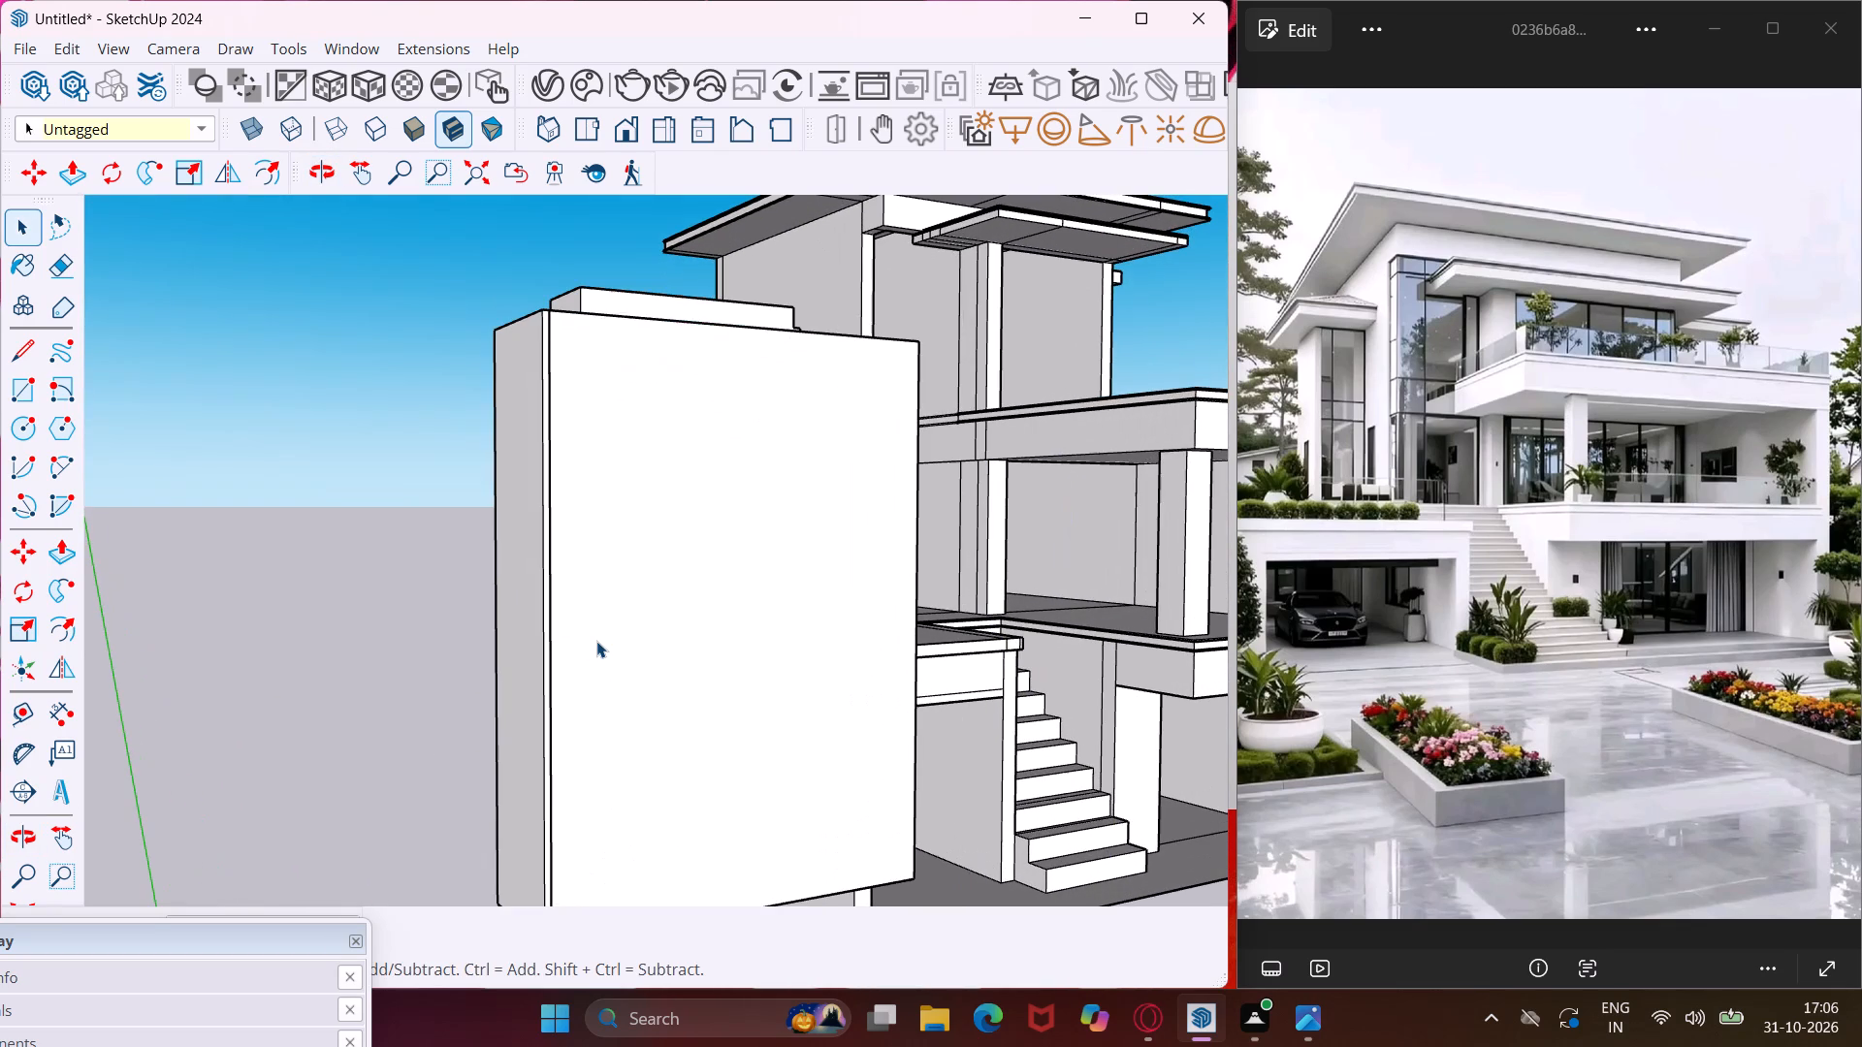
click(594, 618)
click(575, 588)
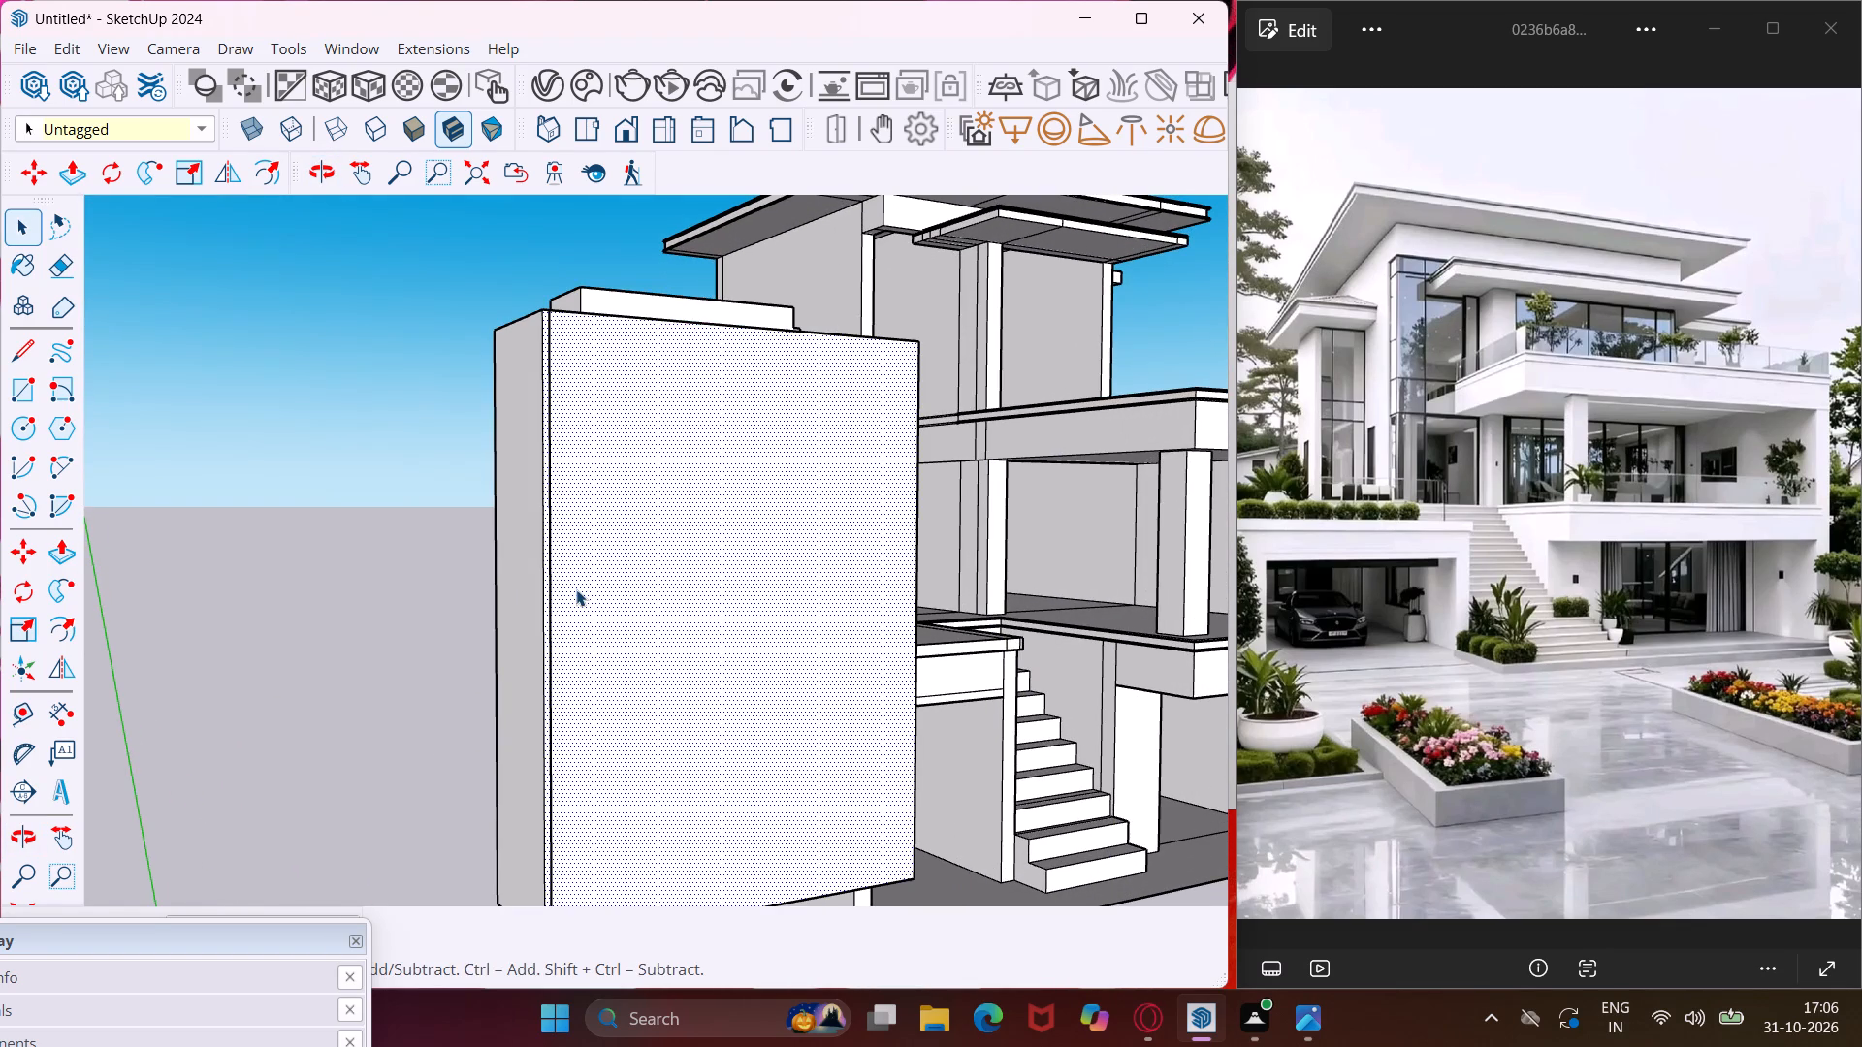
click(71, 624)
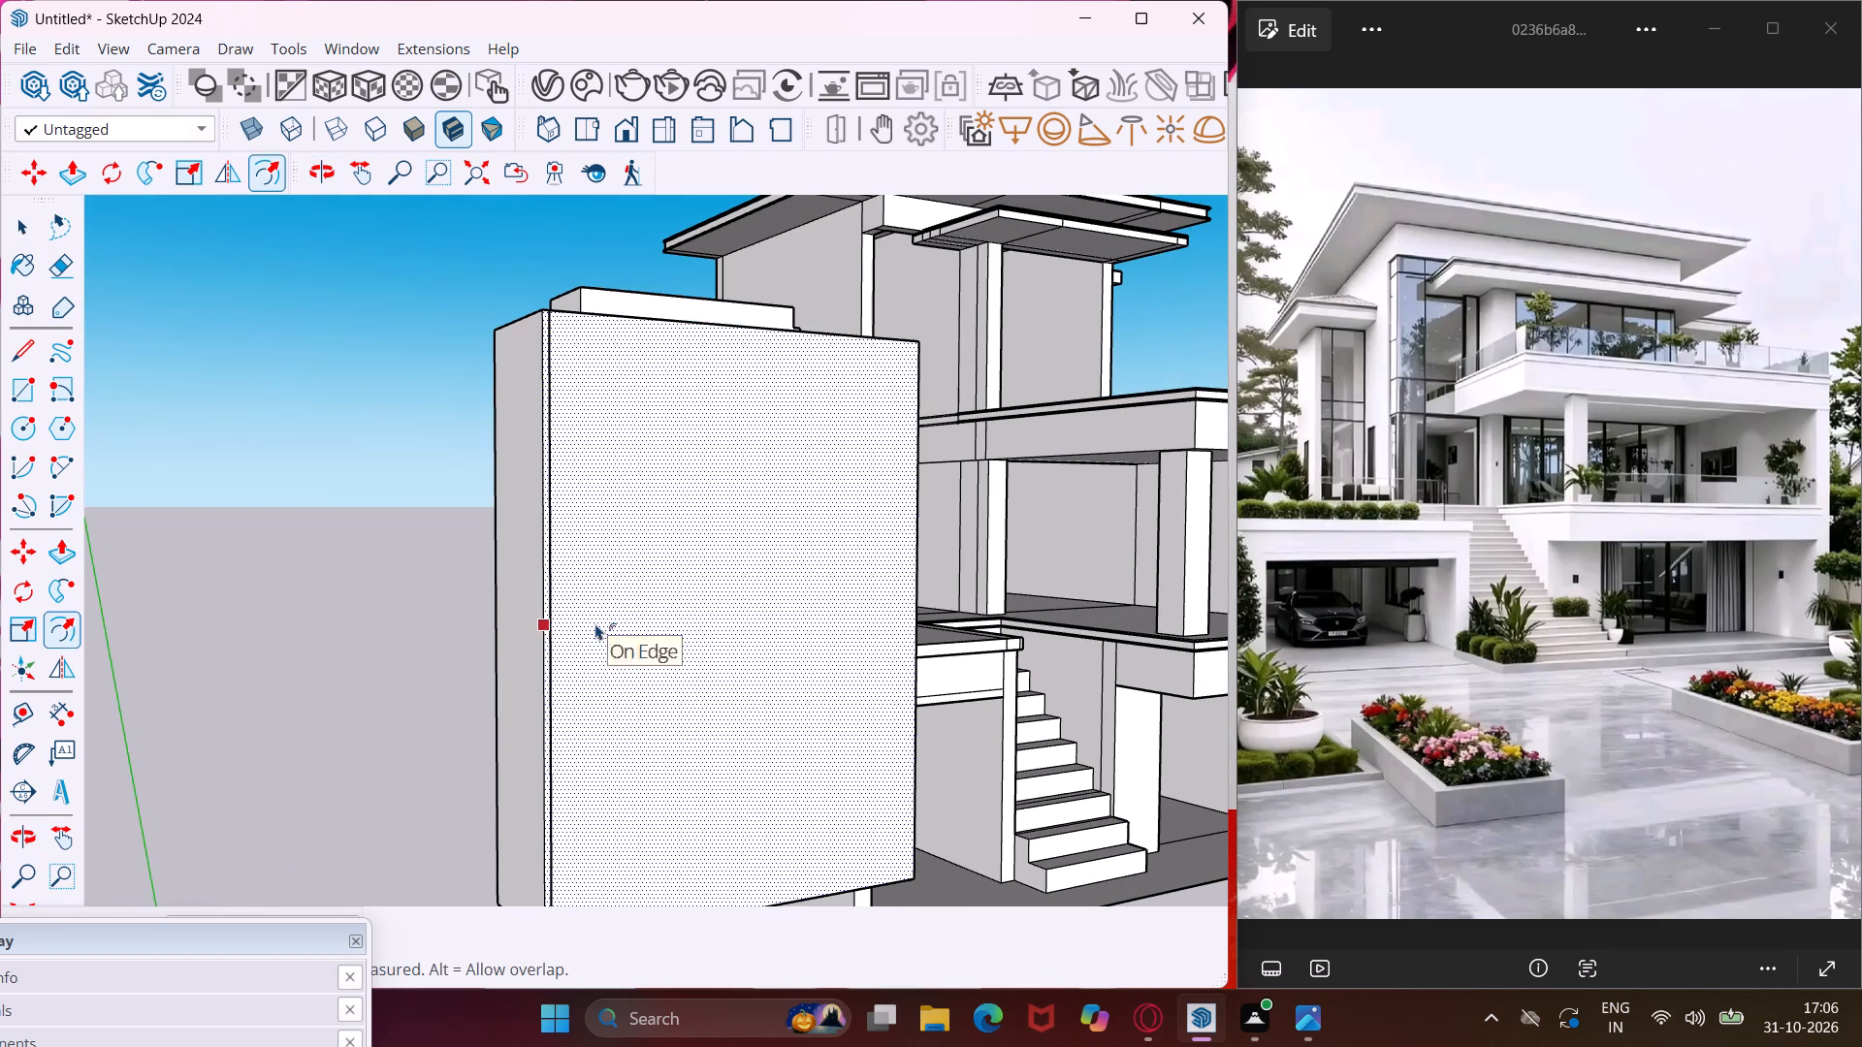
click(595, 623)
click(567, 607)
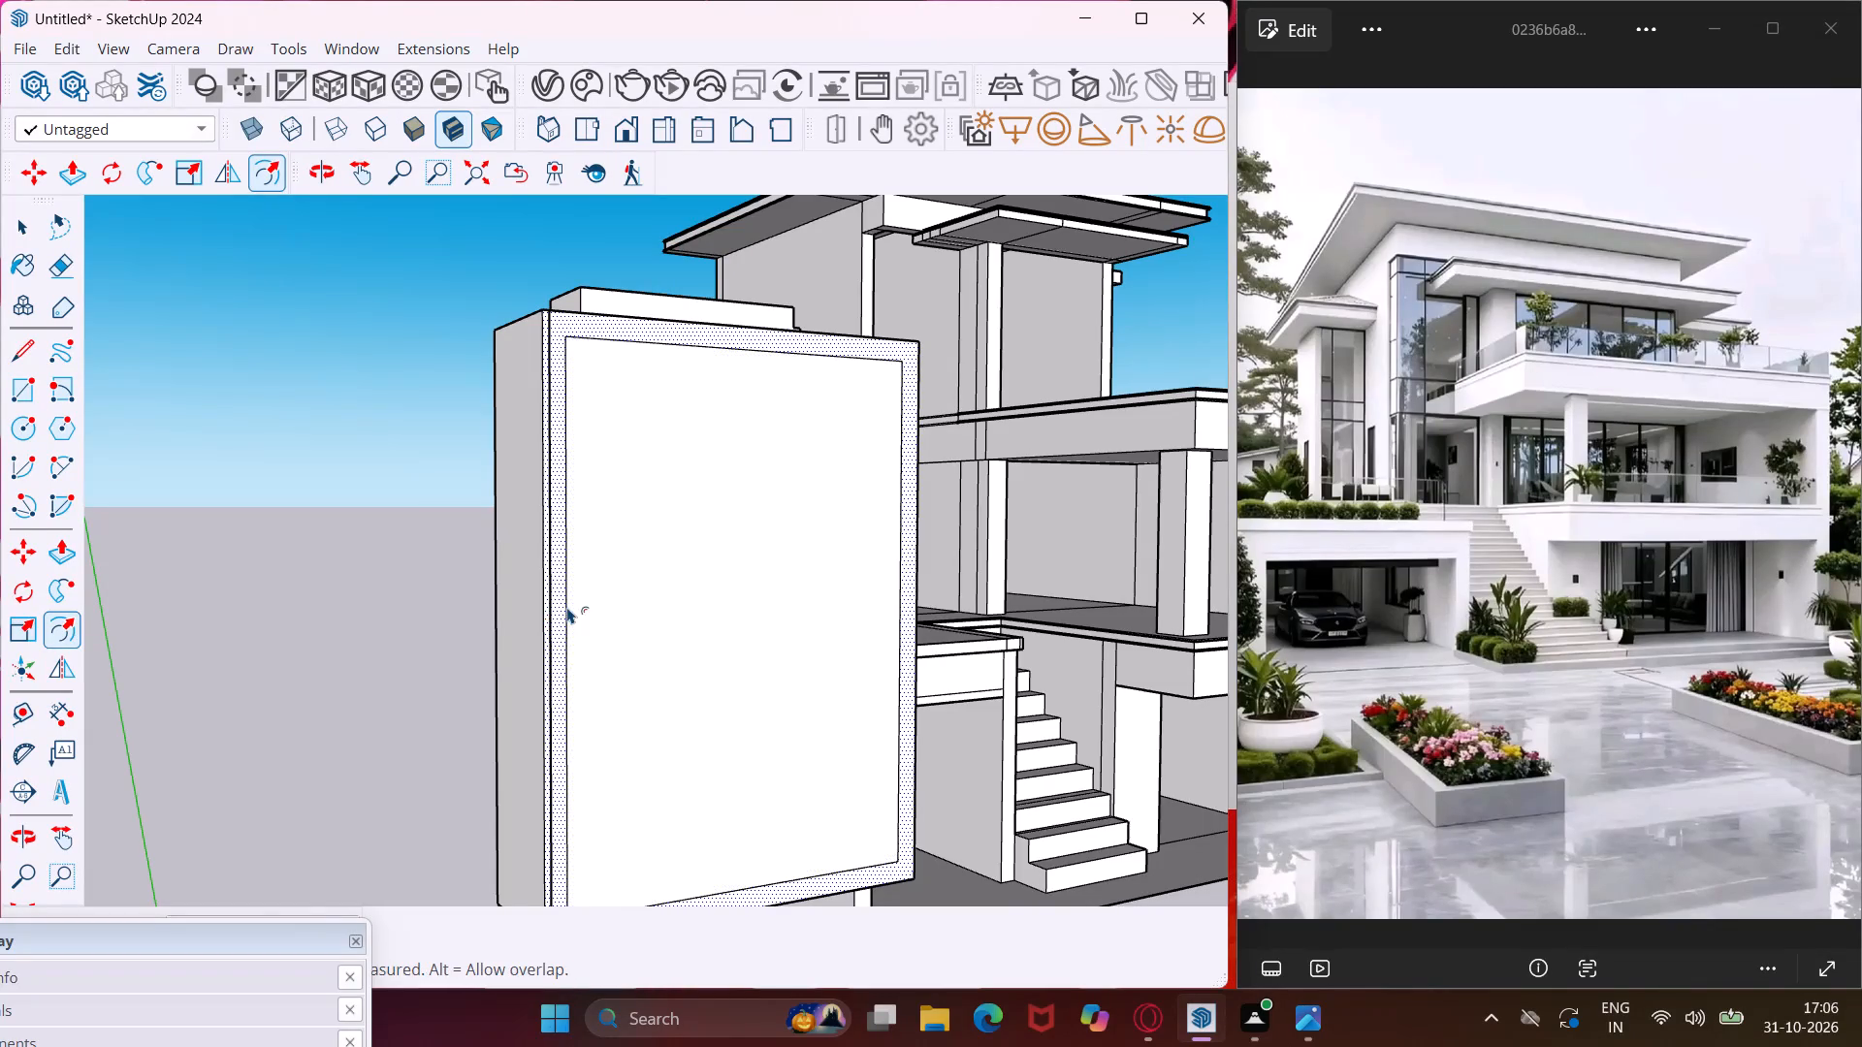
Offset the outline of the lower detached panel's narrow side face inward to form a matching thin frame border.
middle_drag(551, 610, 696, 642)
scroll(721, 612, up, 8)
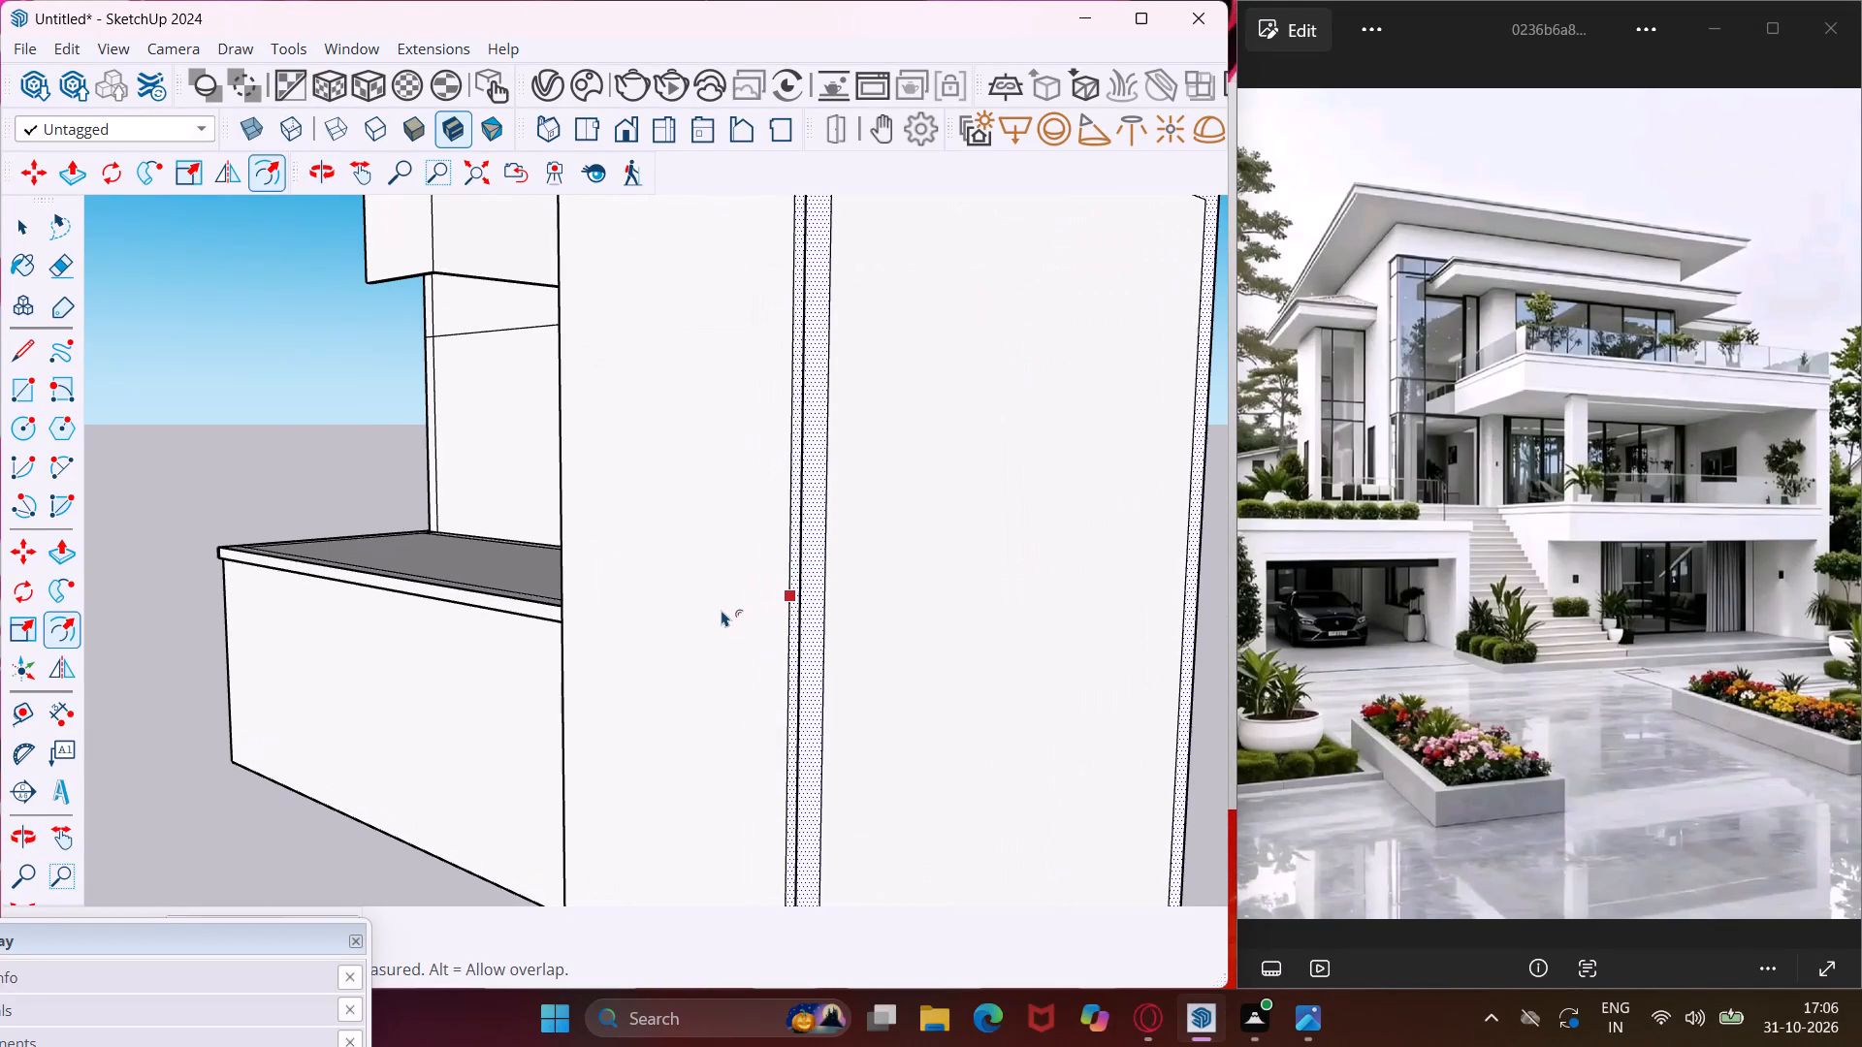
click(726, 599)
key(Escape)
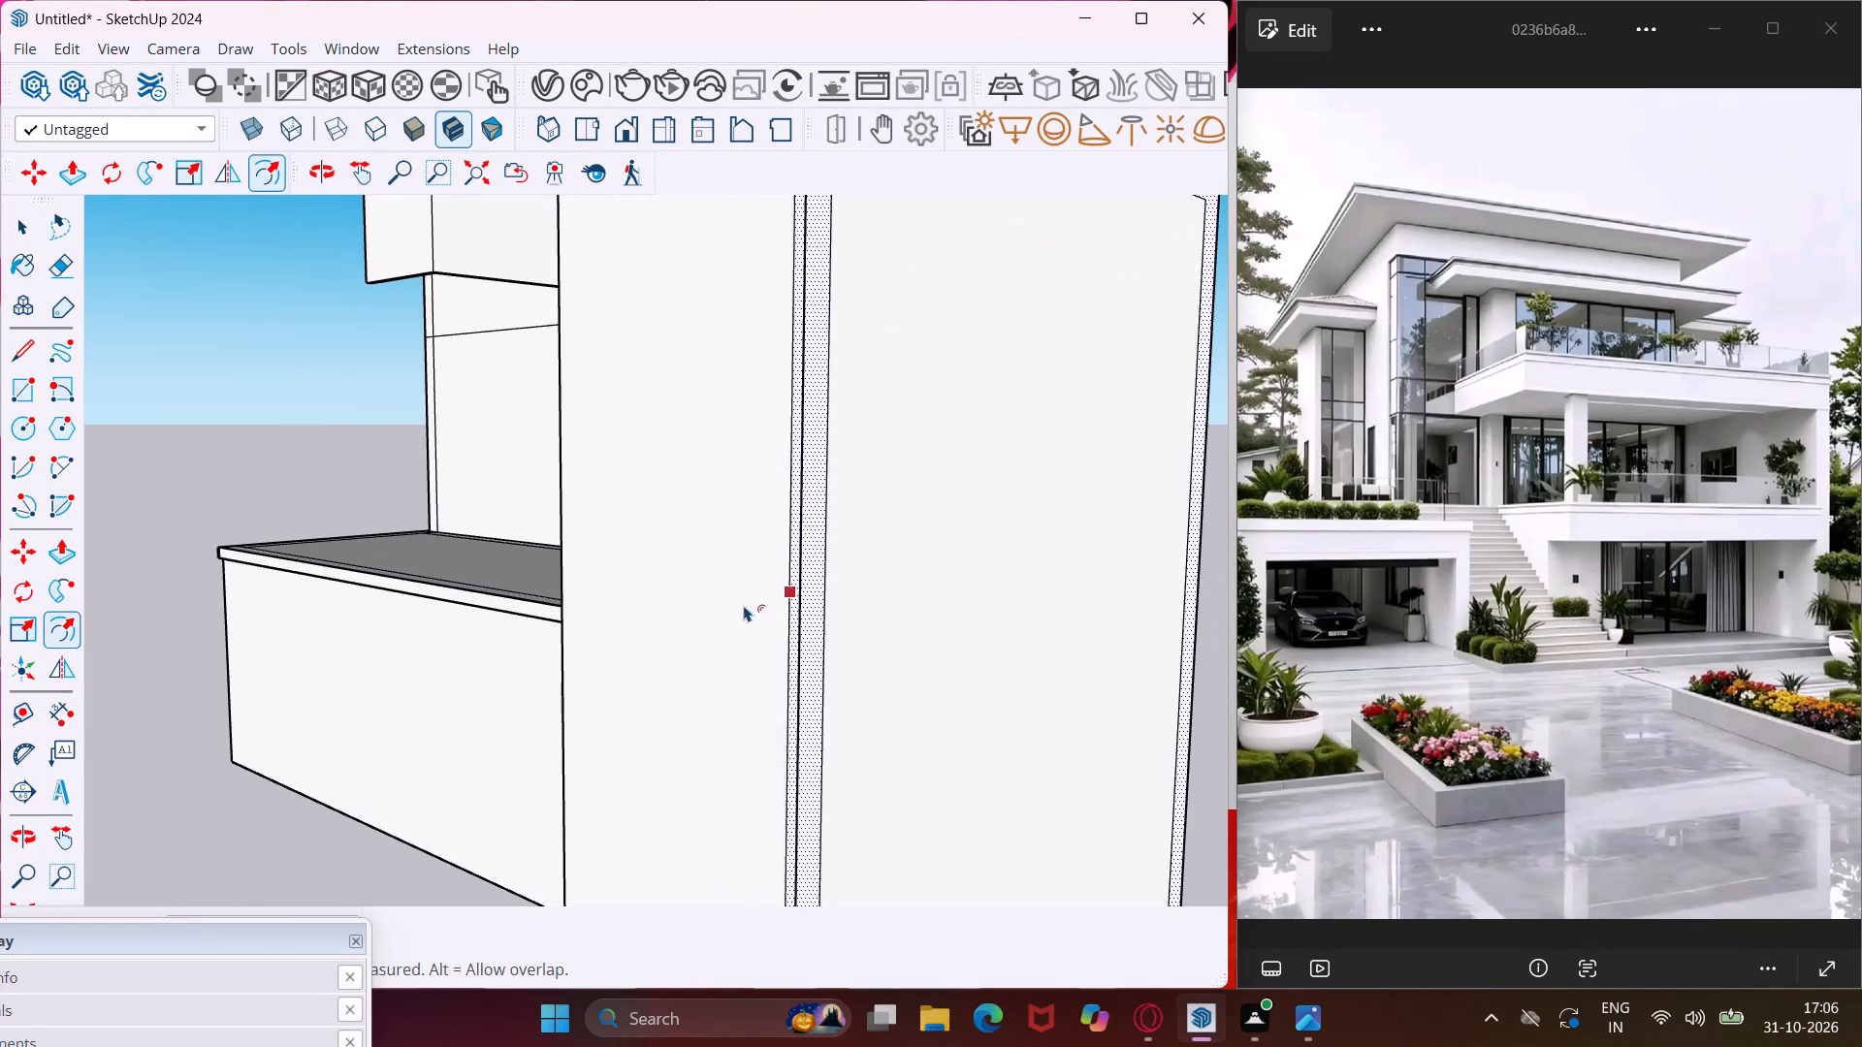
click(754, 590)
key(Escape)
key(space)
click(754, 590)
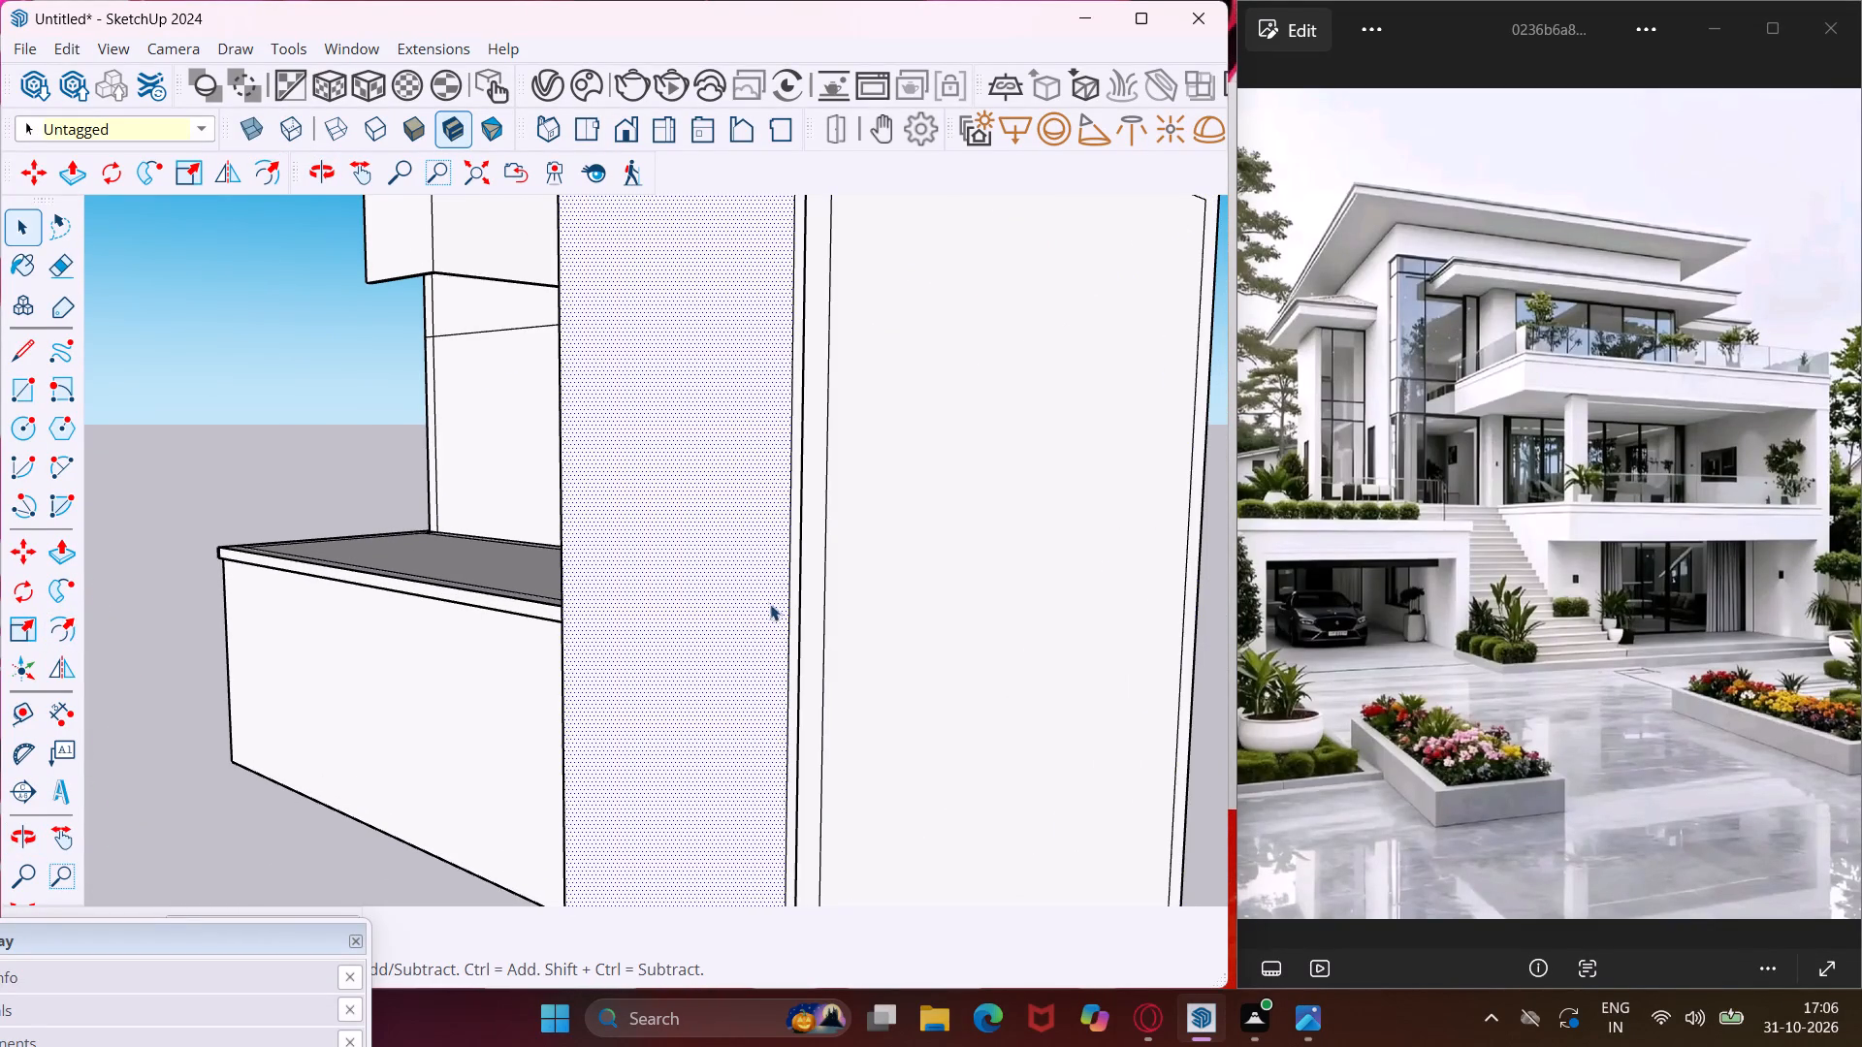
click(52, 618)
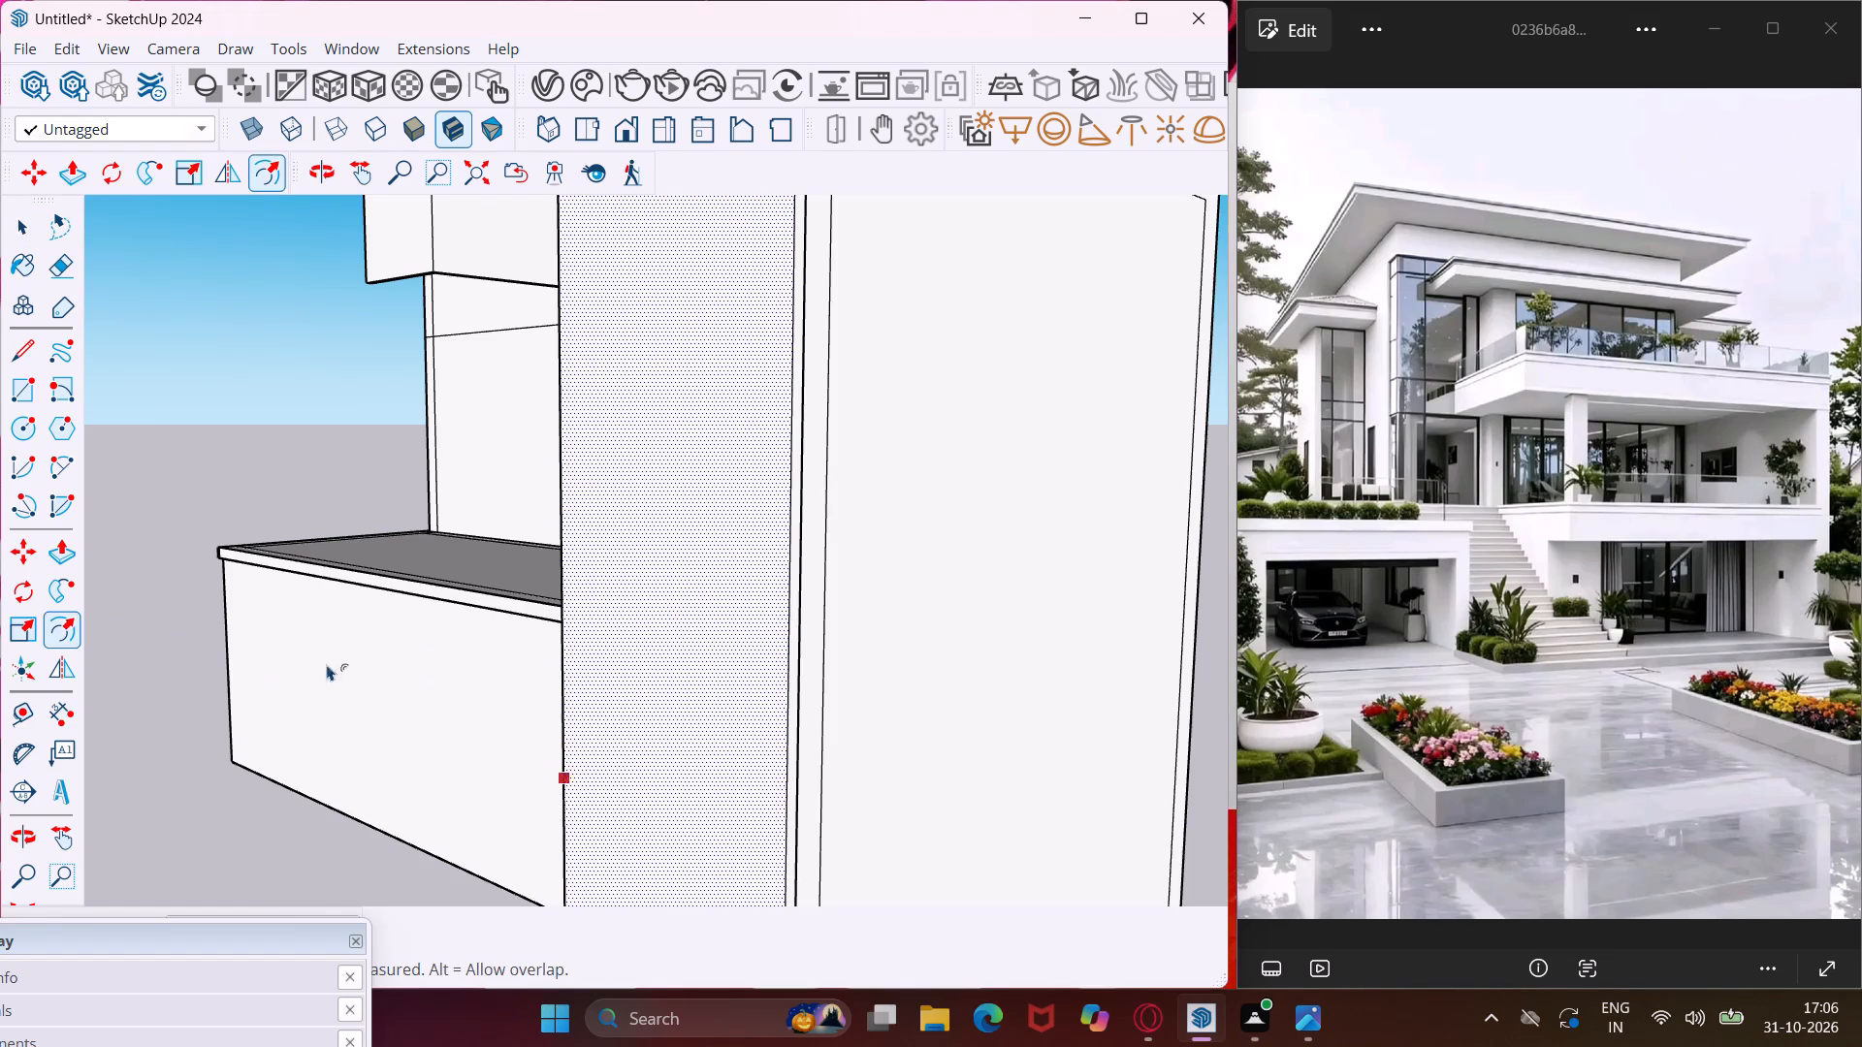
click(596, 627)
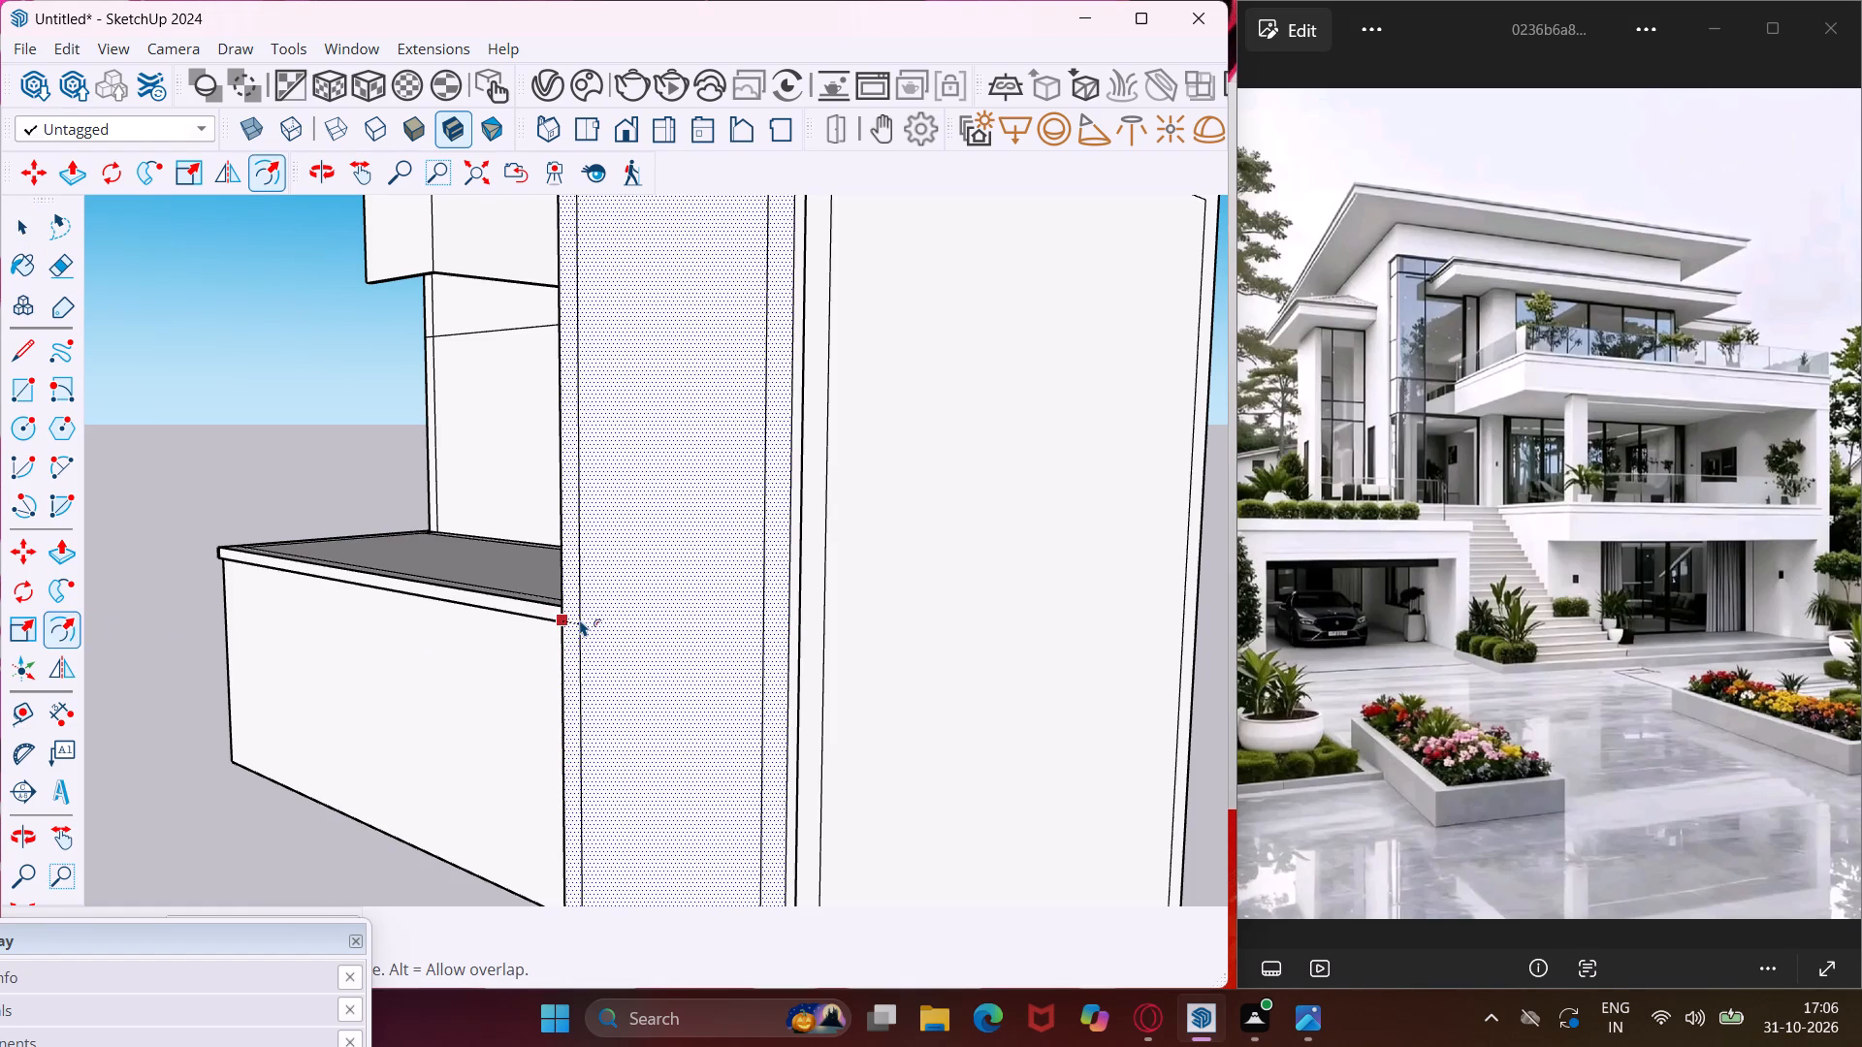
click(580, 618)
key(Escape)
key(space)
Place a vertical guide line 2' from the corner edge across the tall stepped panel's wide front face.
scroll(494, 628, down, 7)
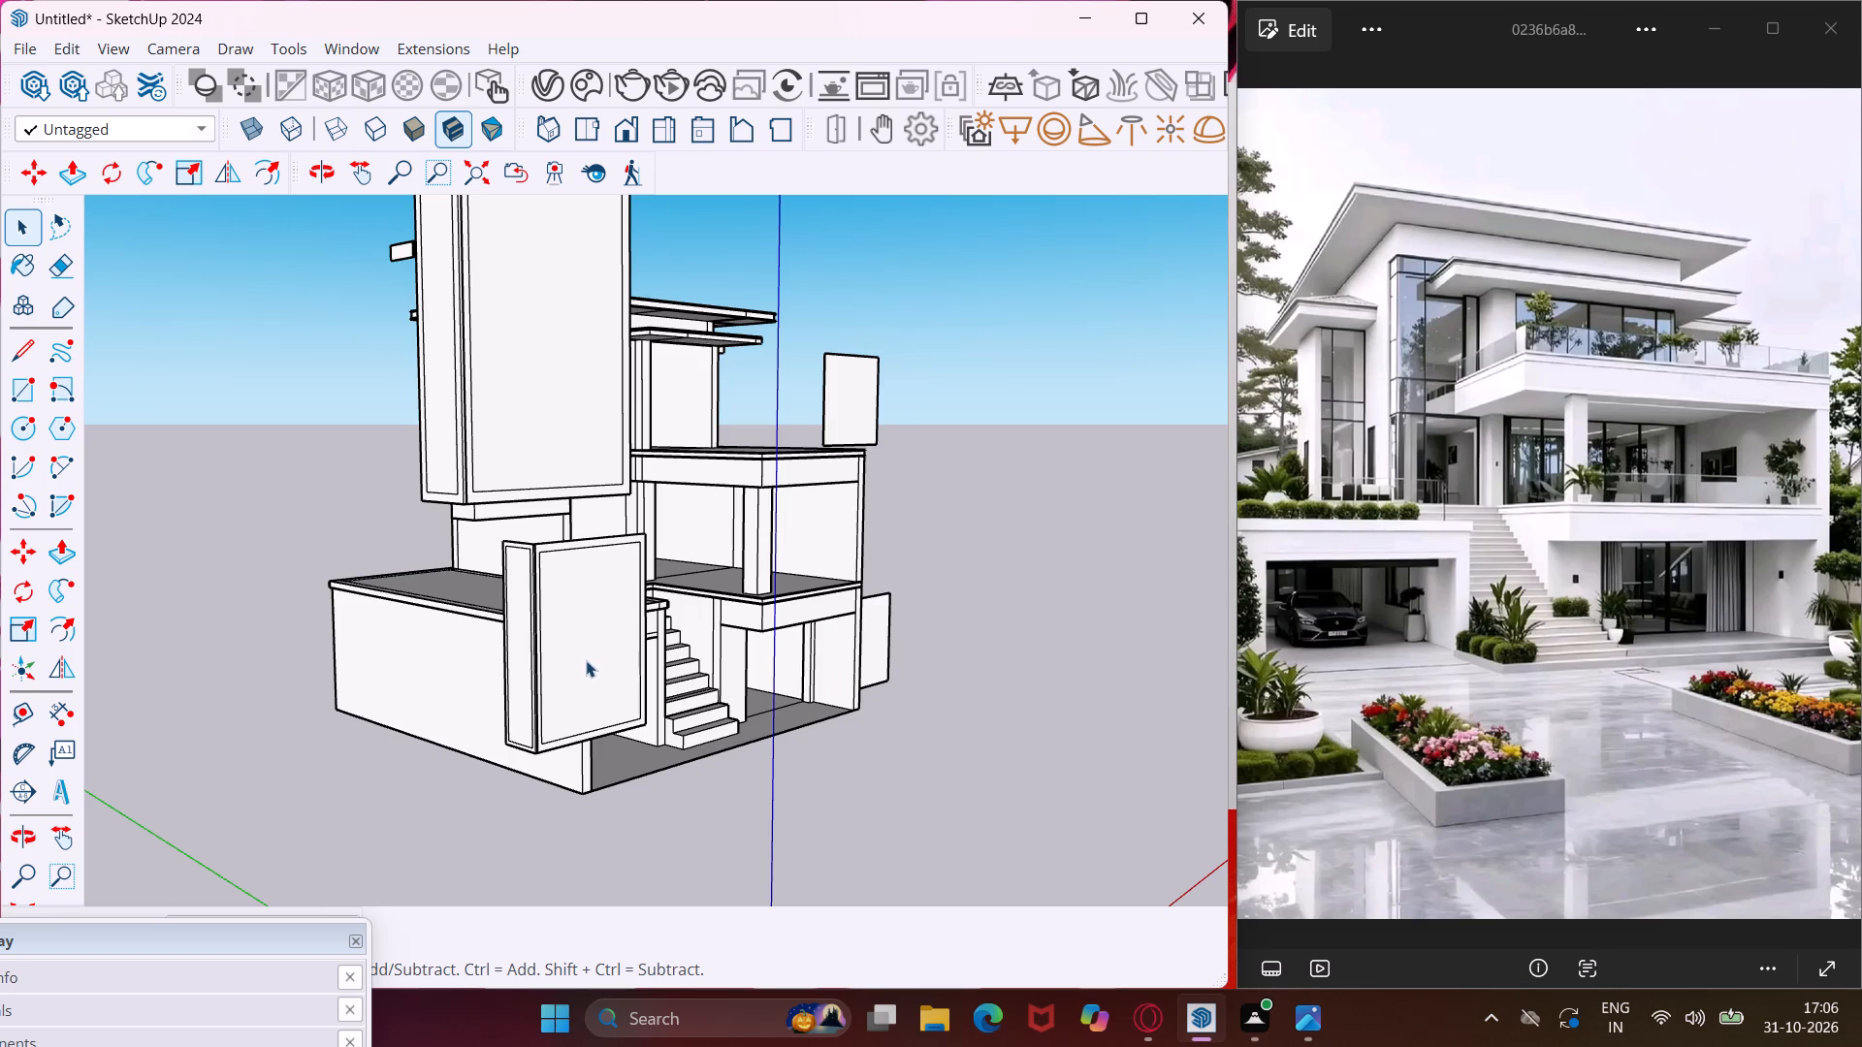
middle_drag(586, 660, 518, 731)
scroll(451, 693, down, 3)
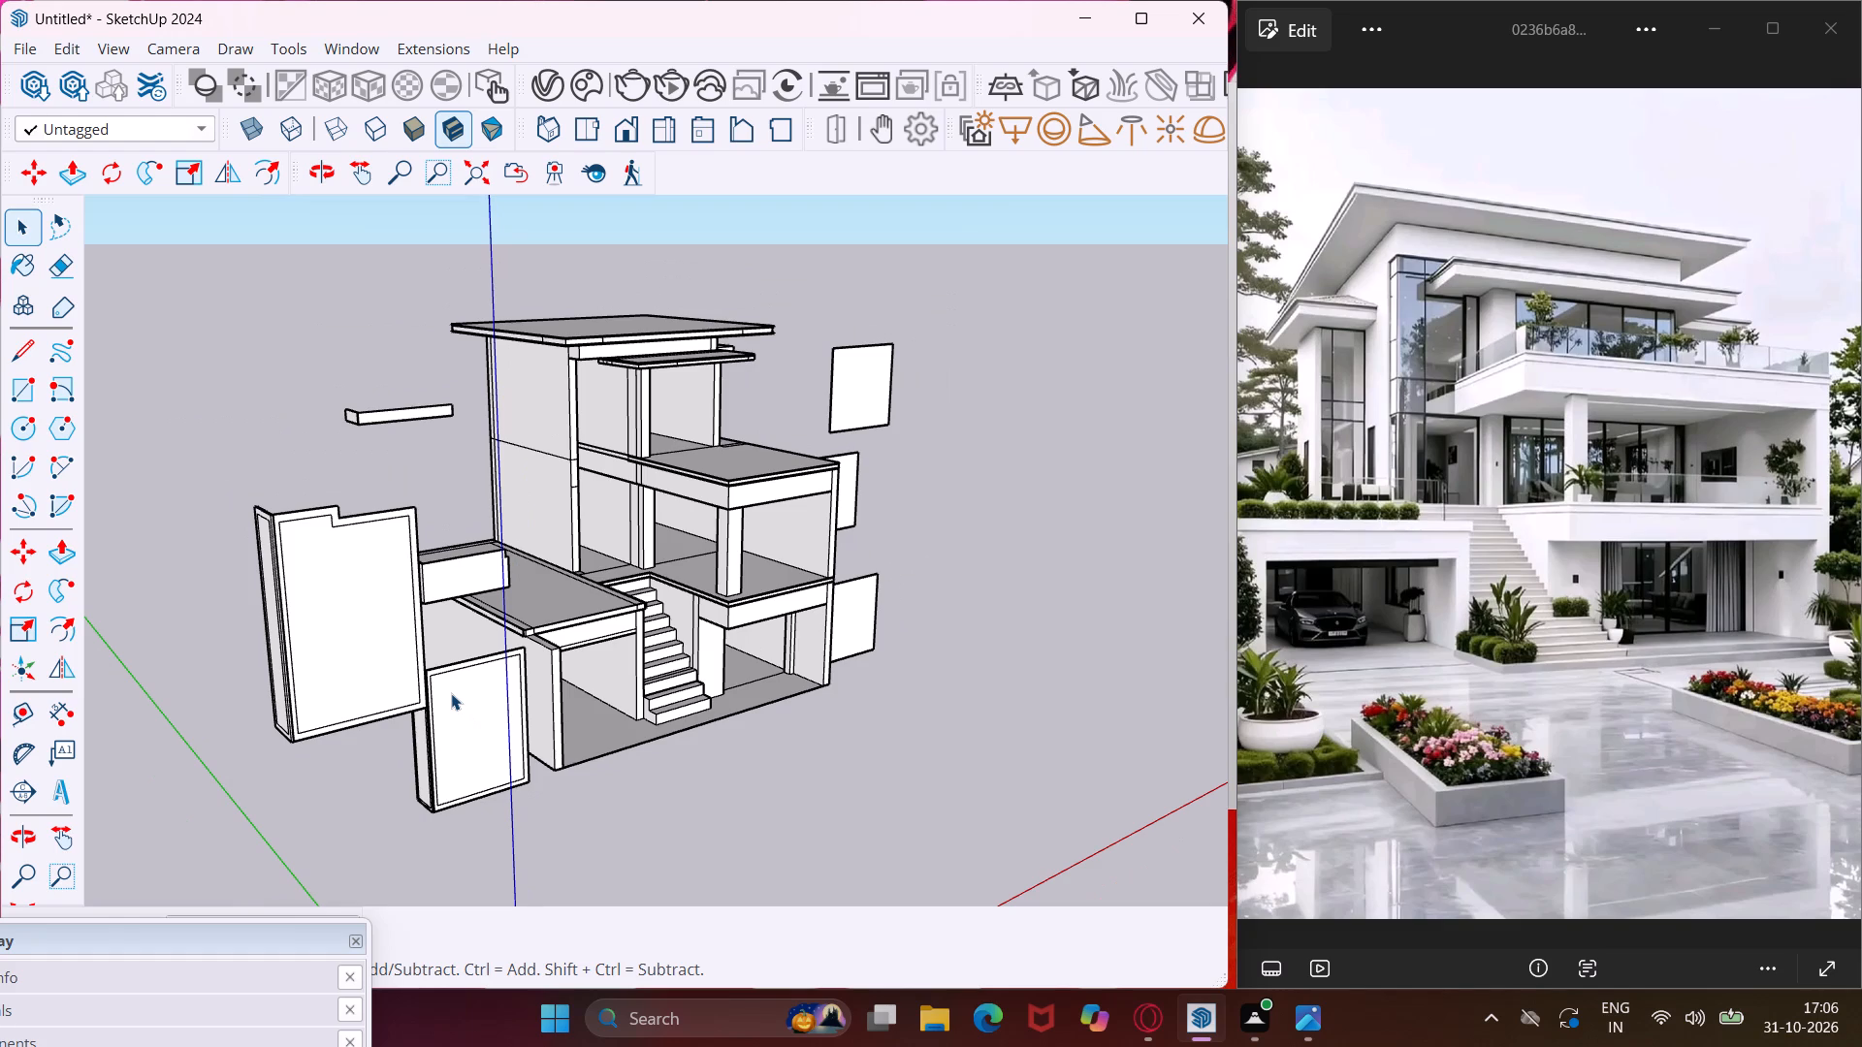
middle_drag(451, 693, 379, 732)
scroll(379, 732, up, 5)
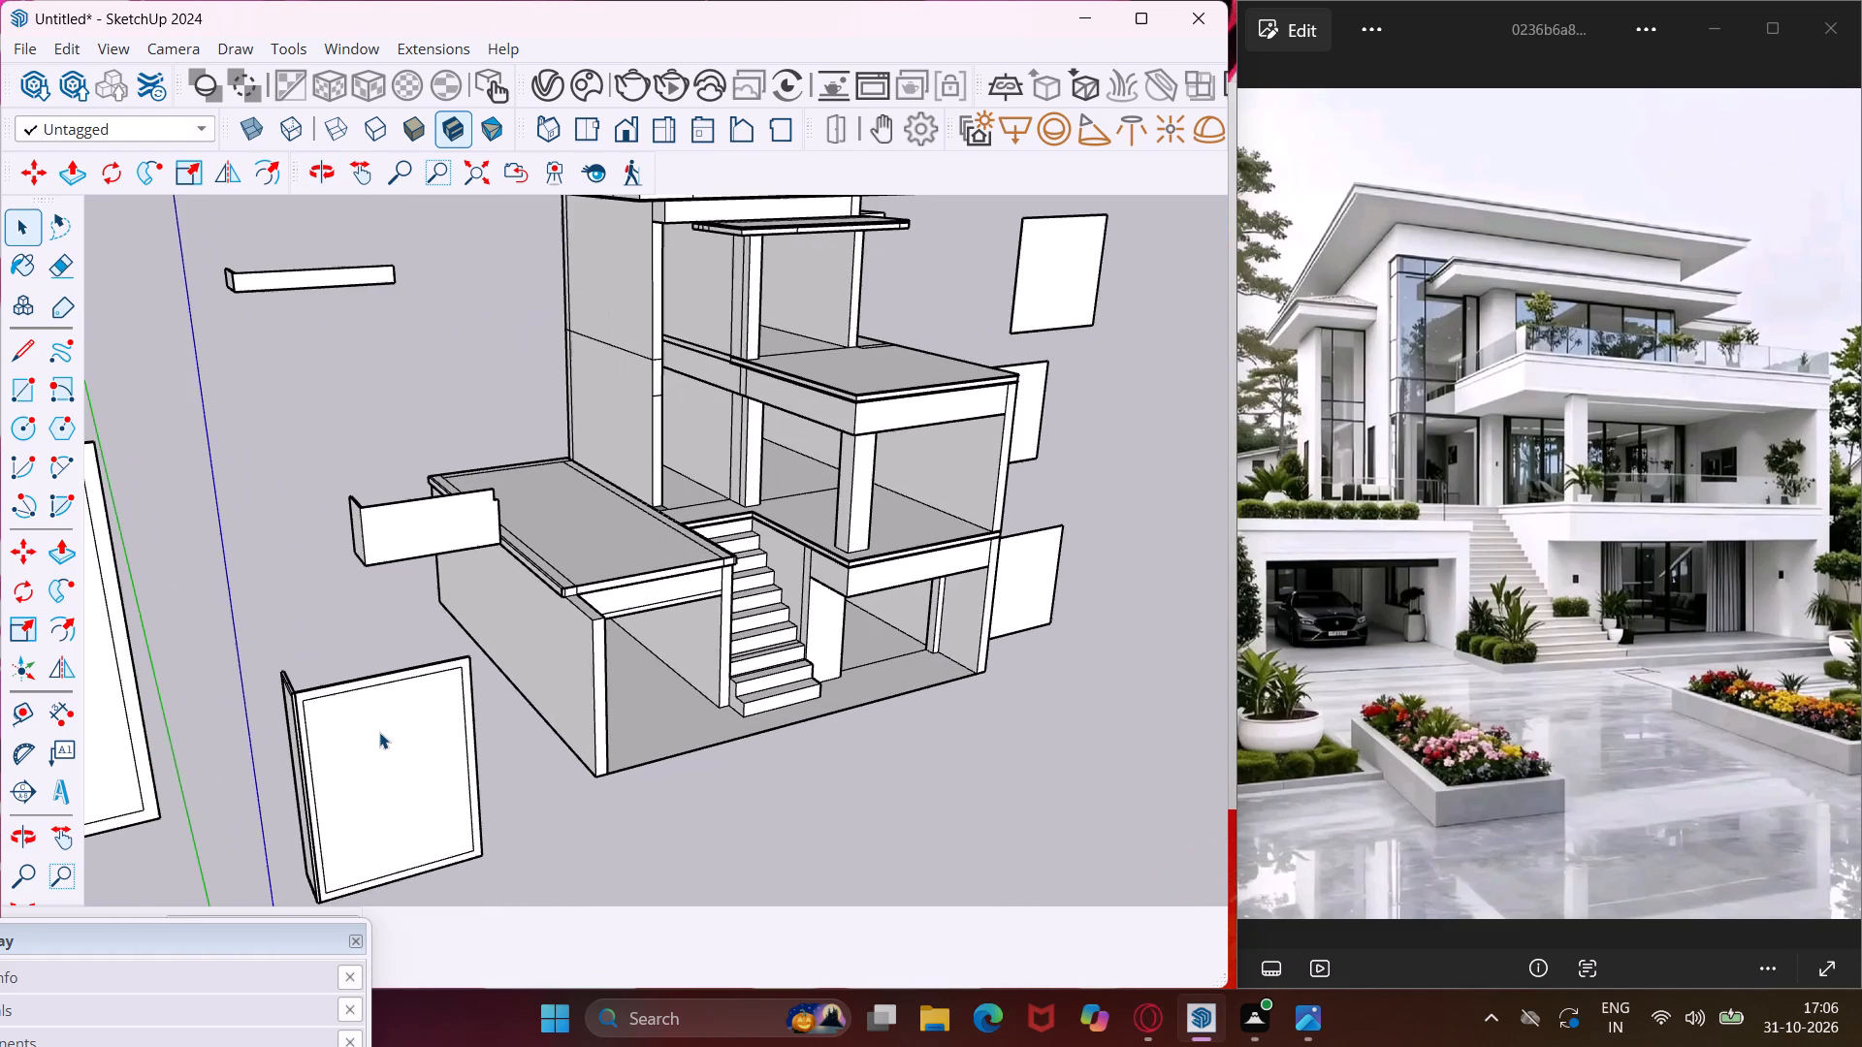
middle_drag(379, 732, 415, 650)
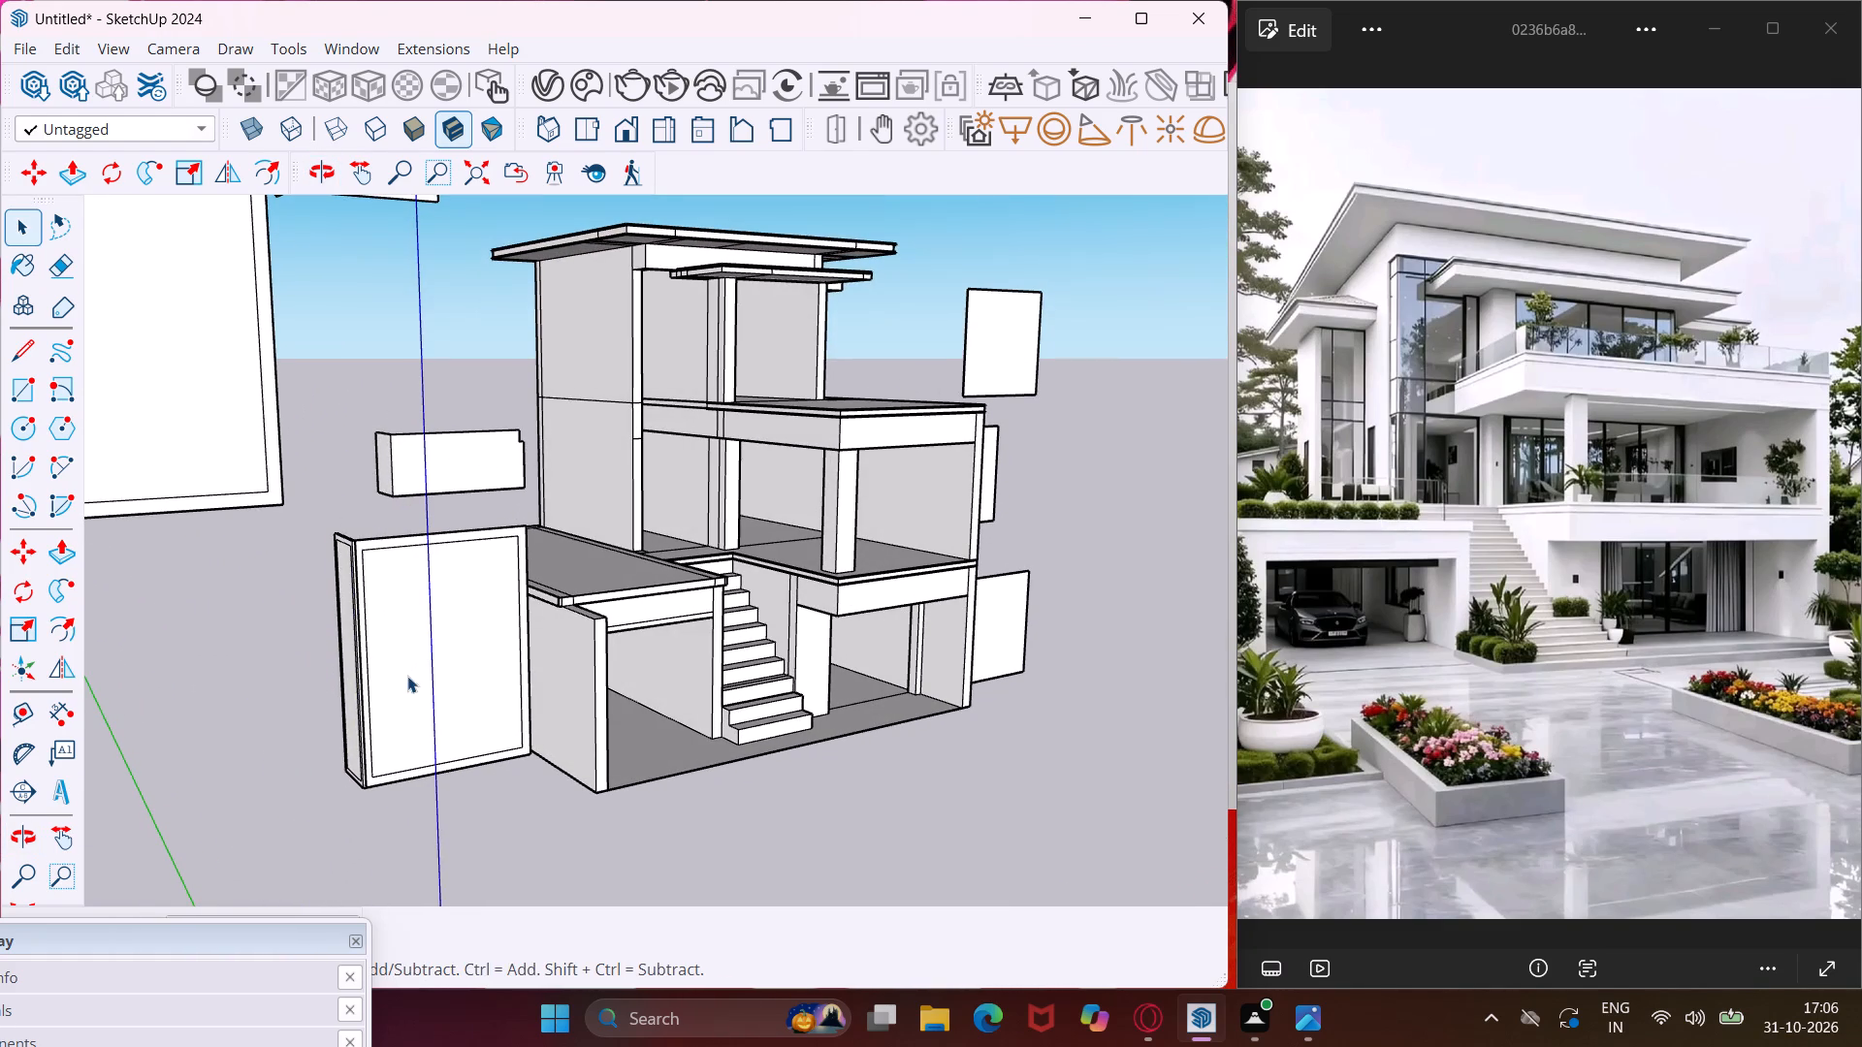
scroll(395, 676, up, 1)
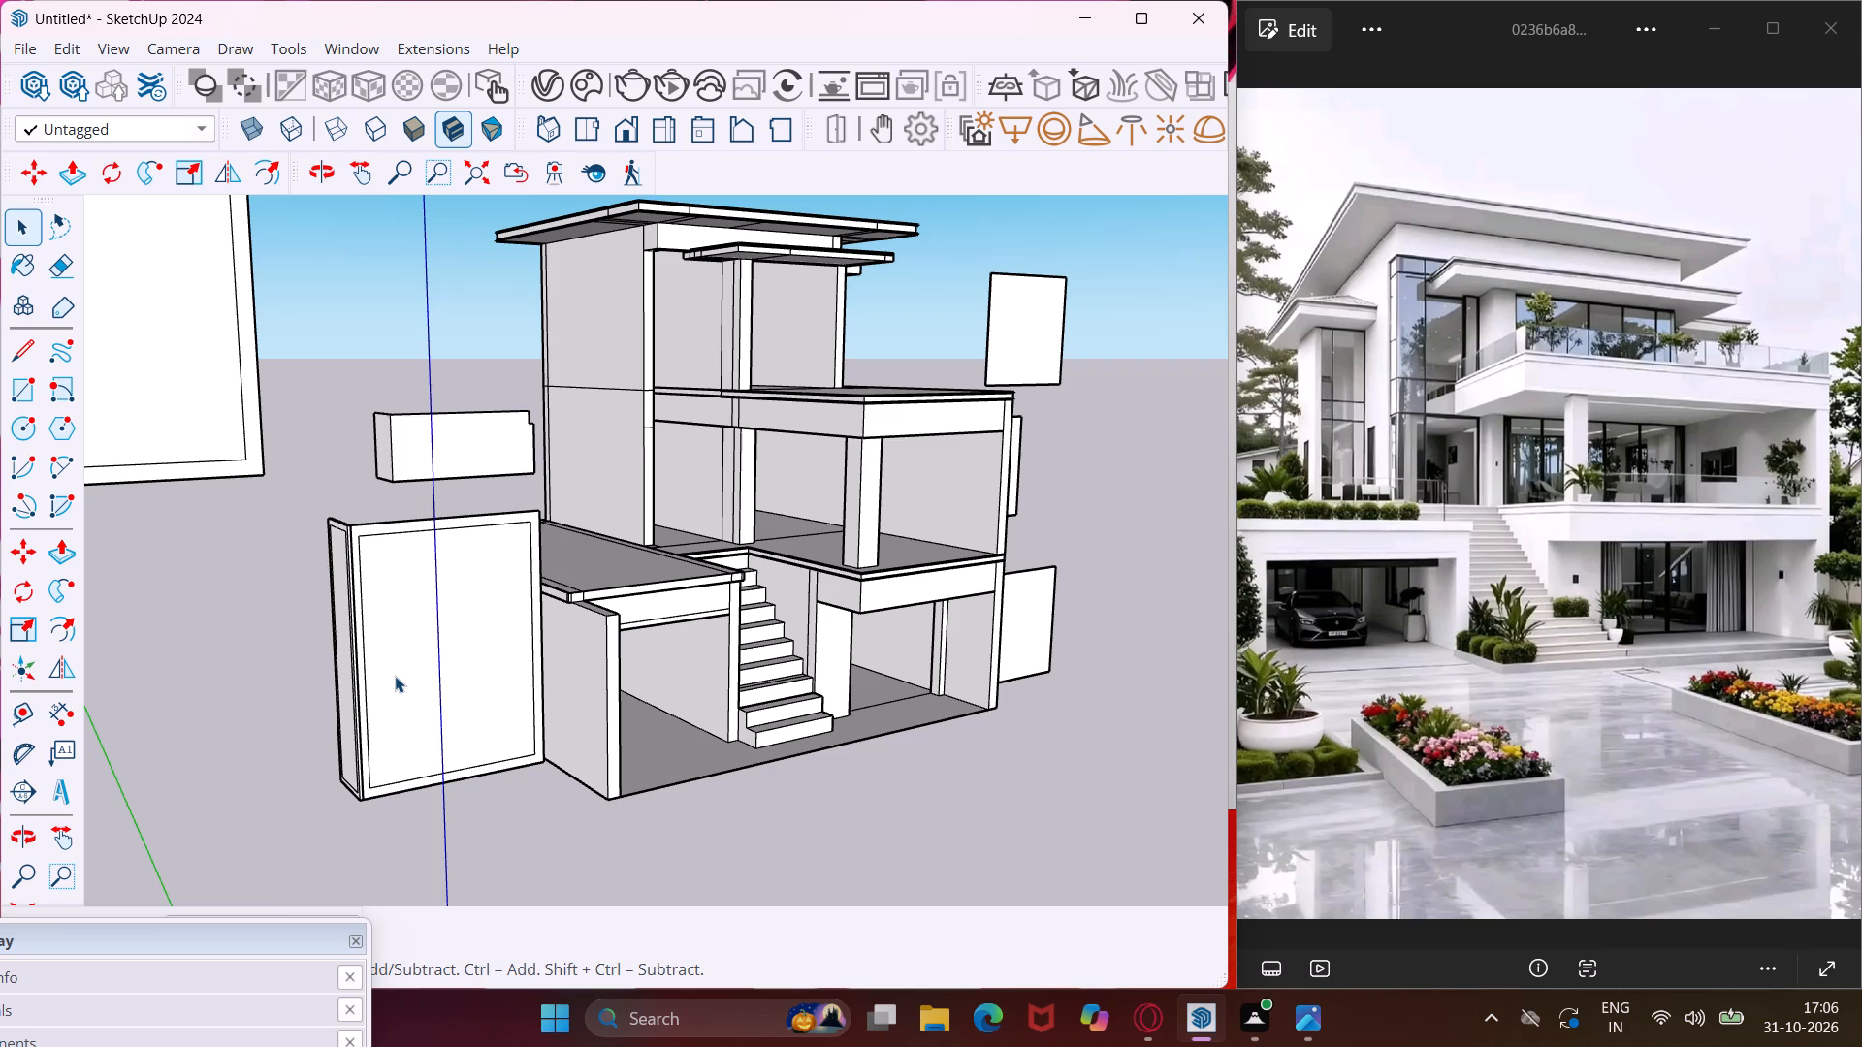
scroll(395, 676, down, 5)
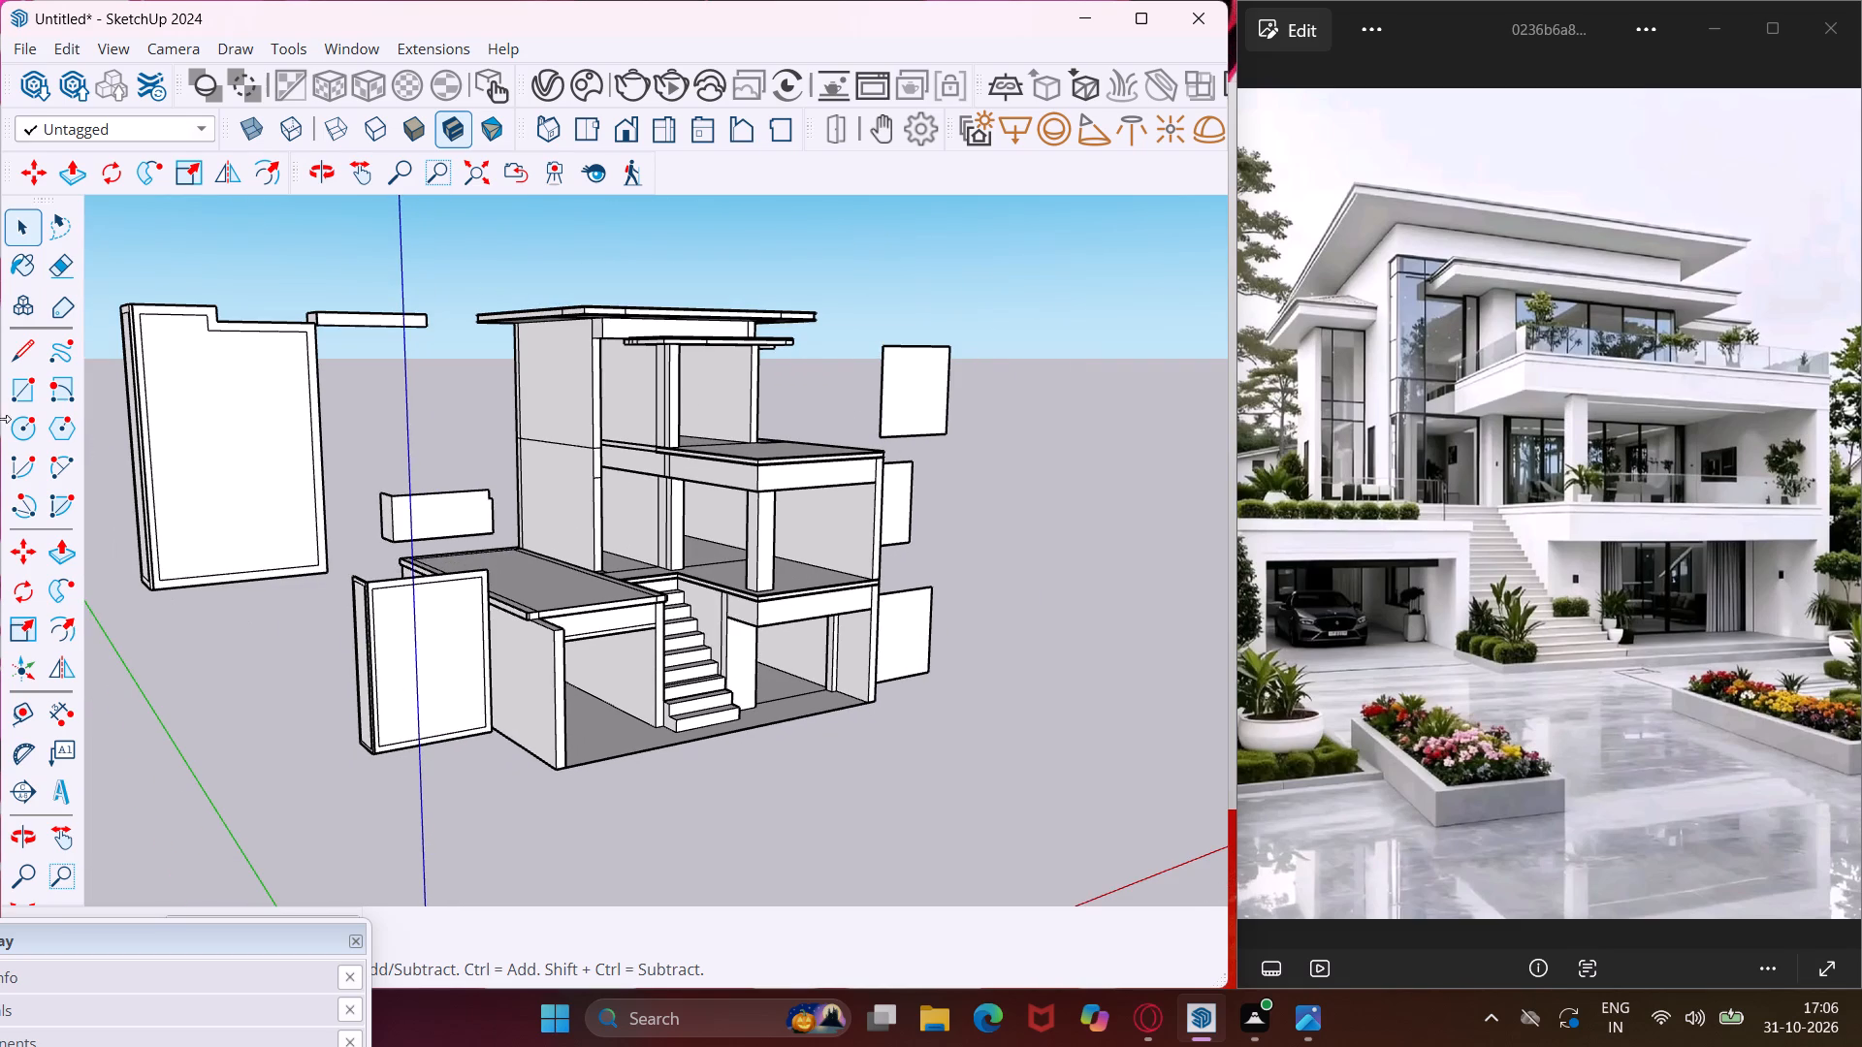
click(27, 720)
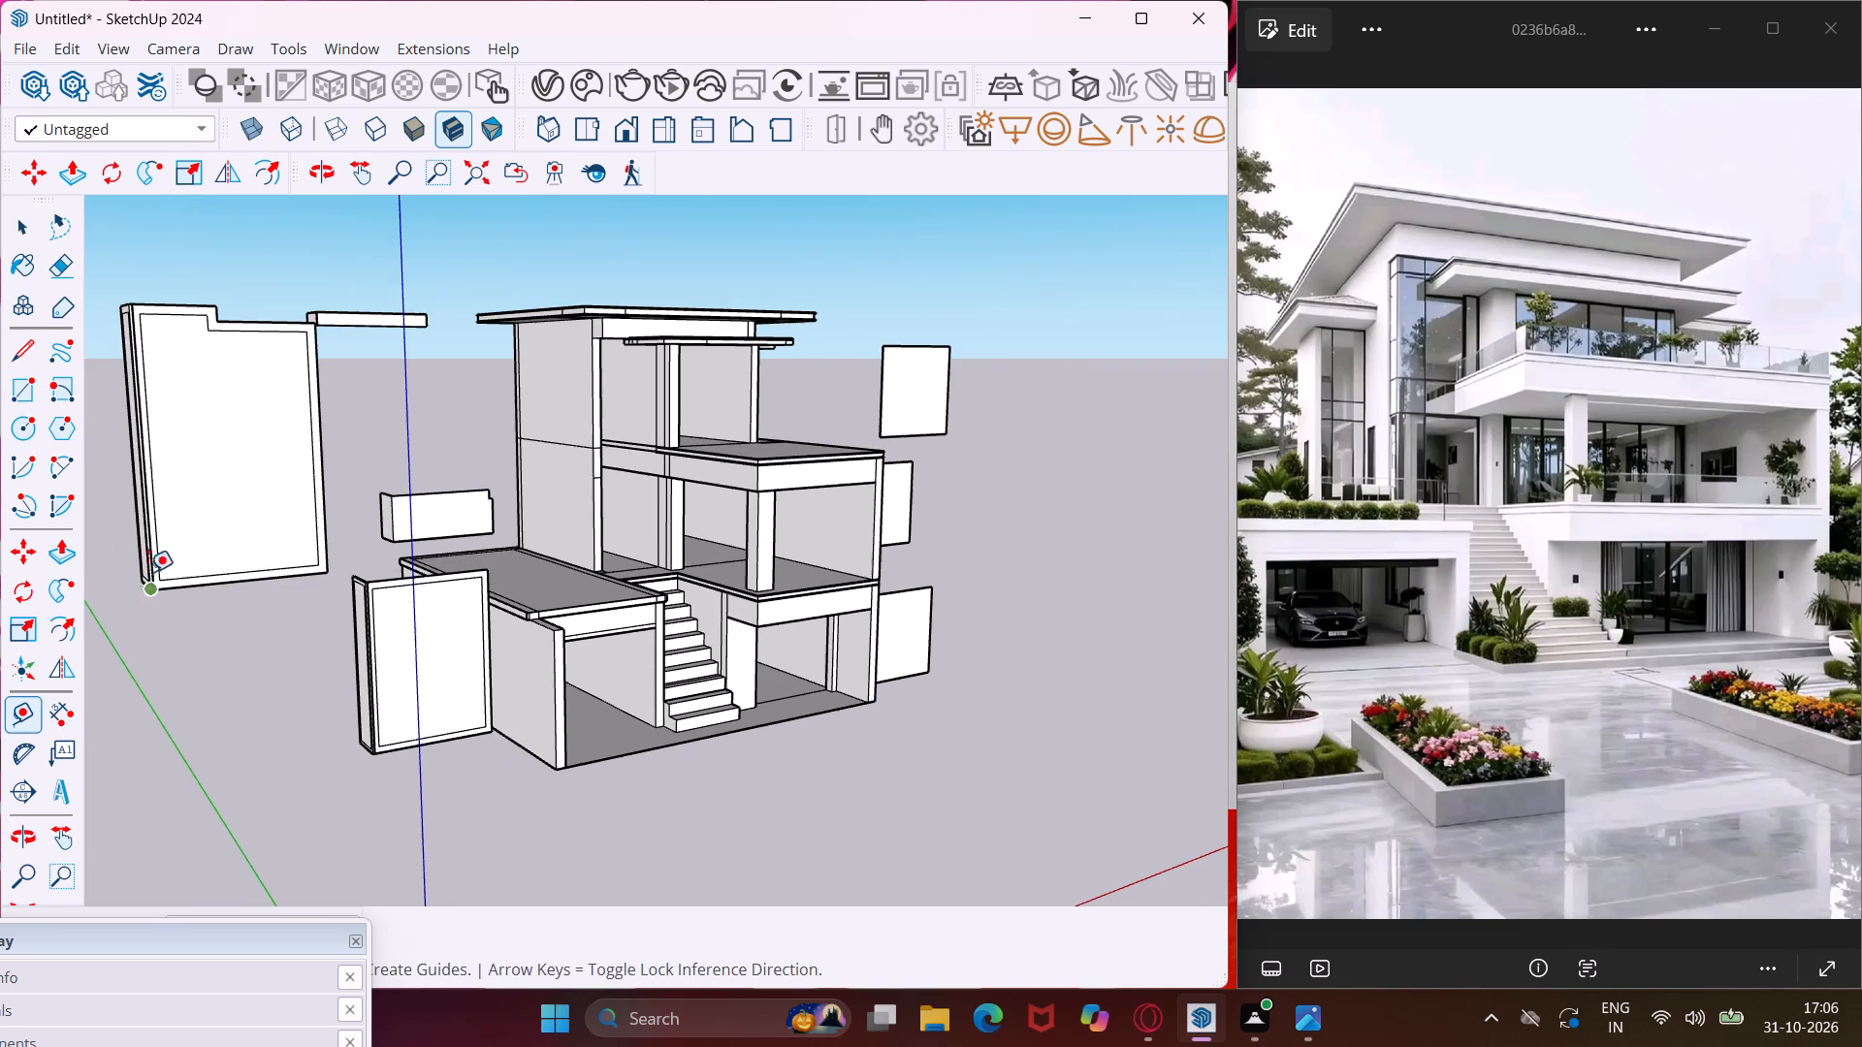
scroll(151, 529, up, 14)
middle_drag(149, 524, 183, 523)
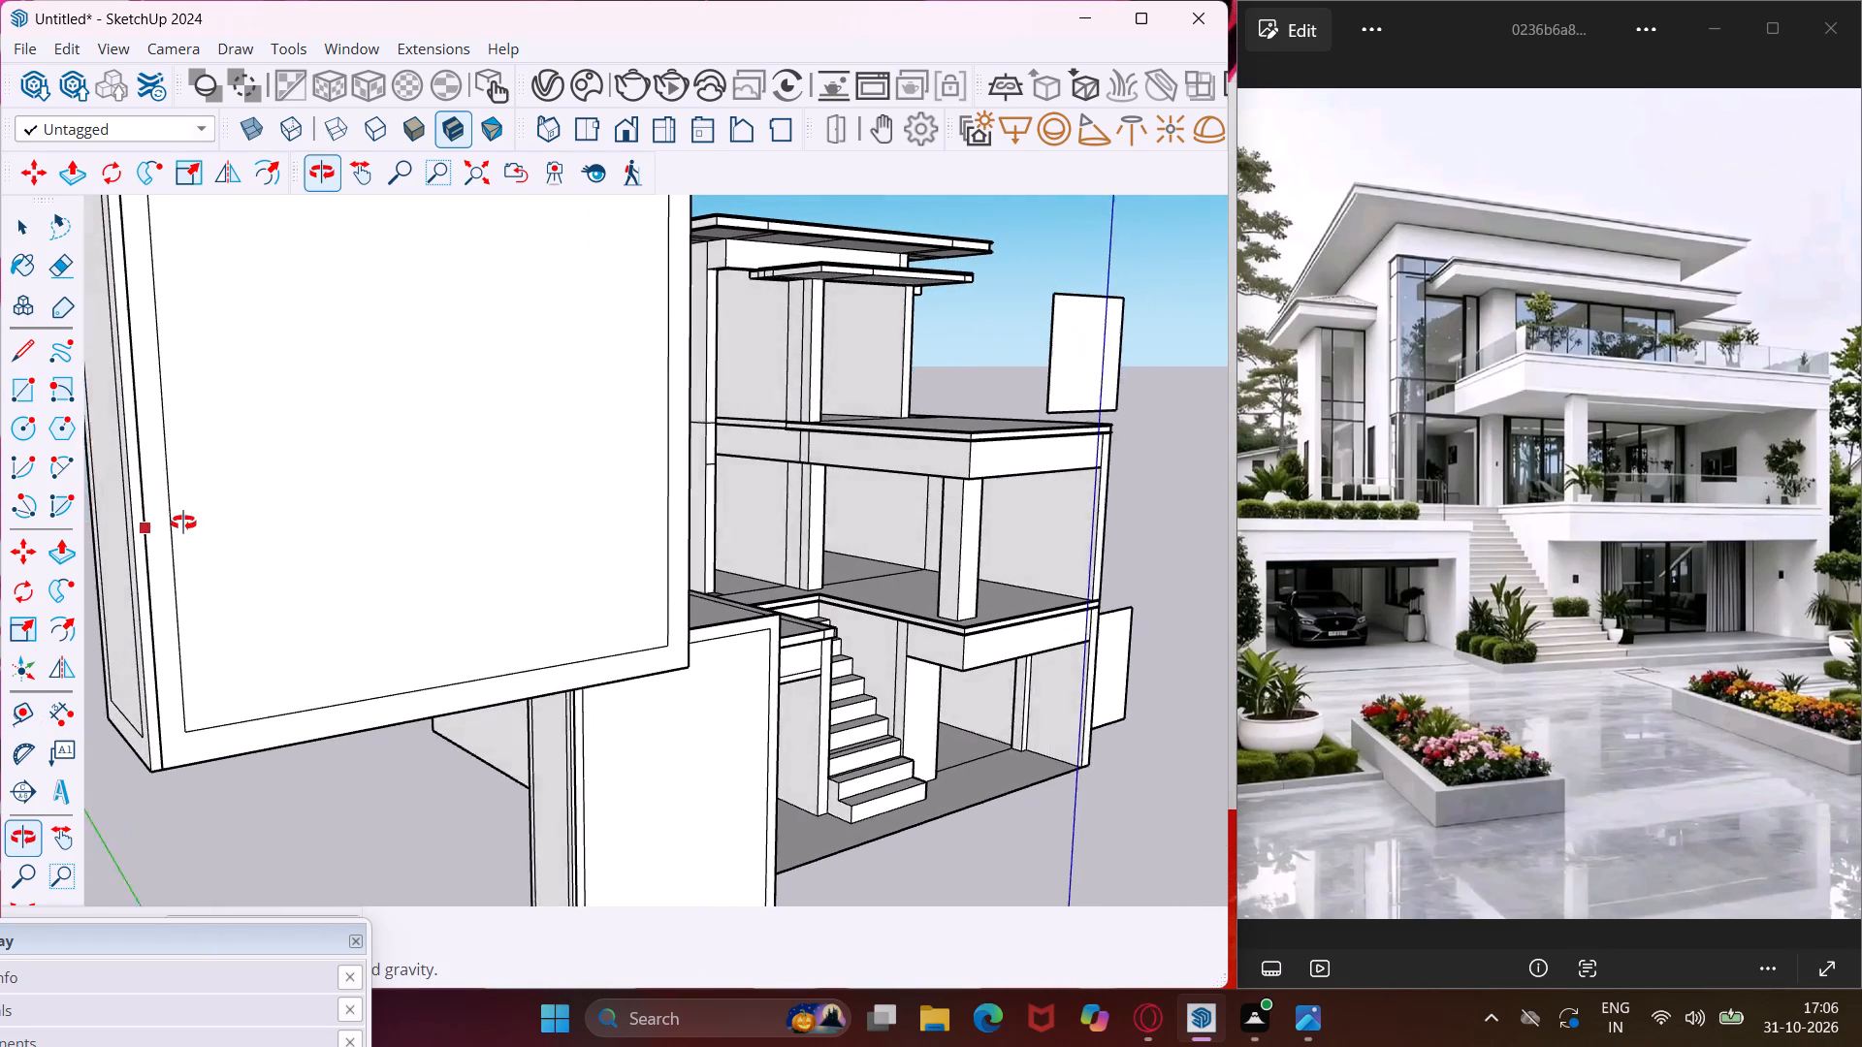
middle_drag(183, 523, 194, 524)
scroll(153, 546, up, 5)
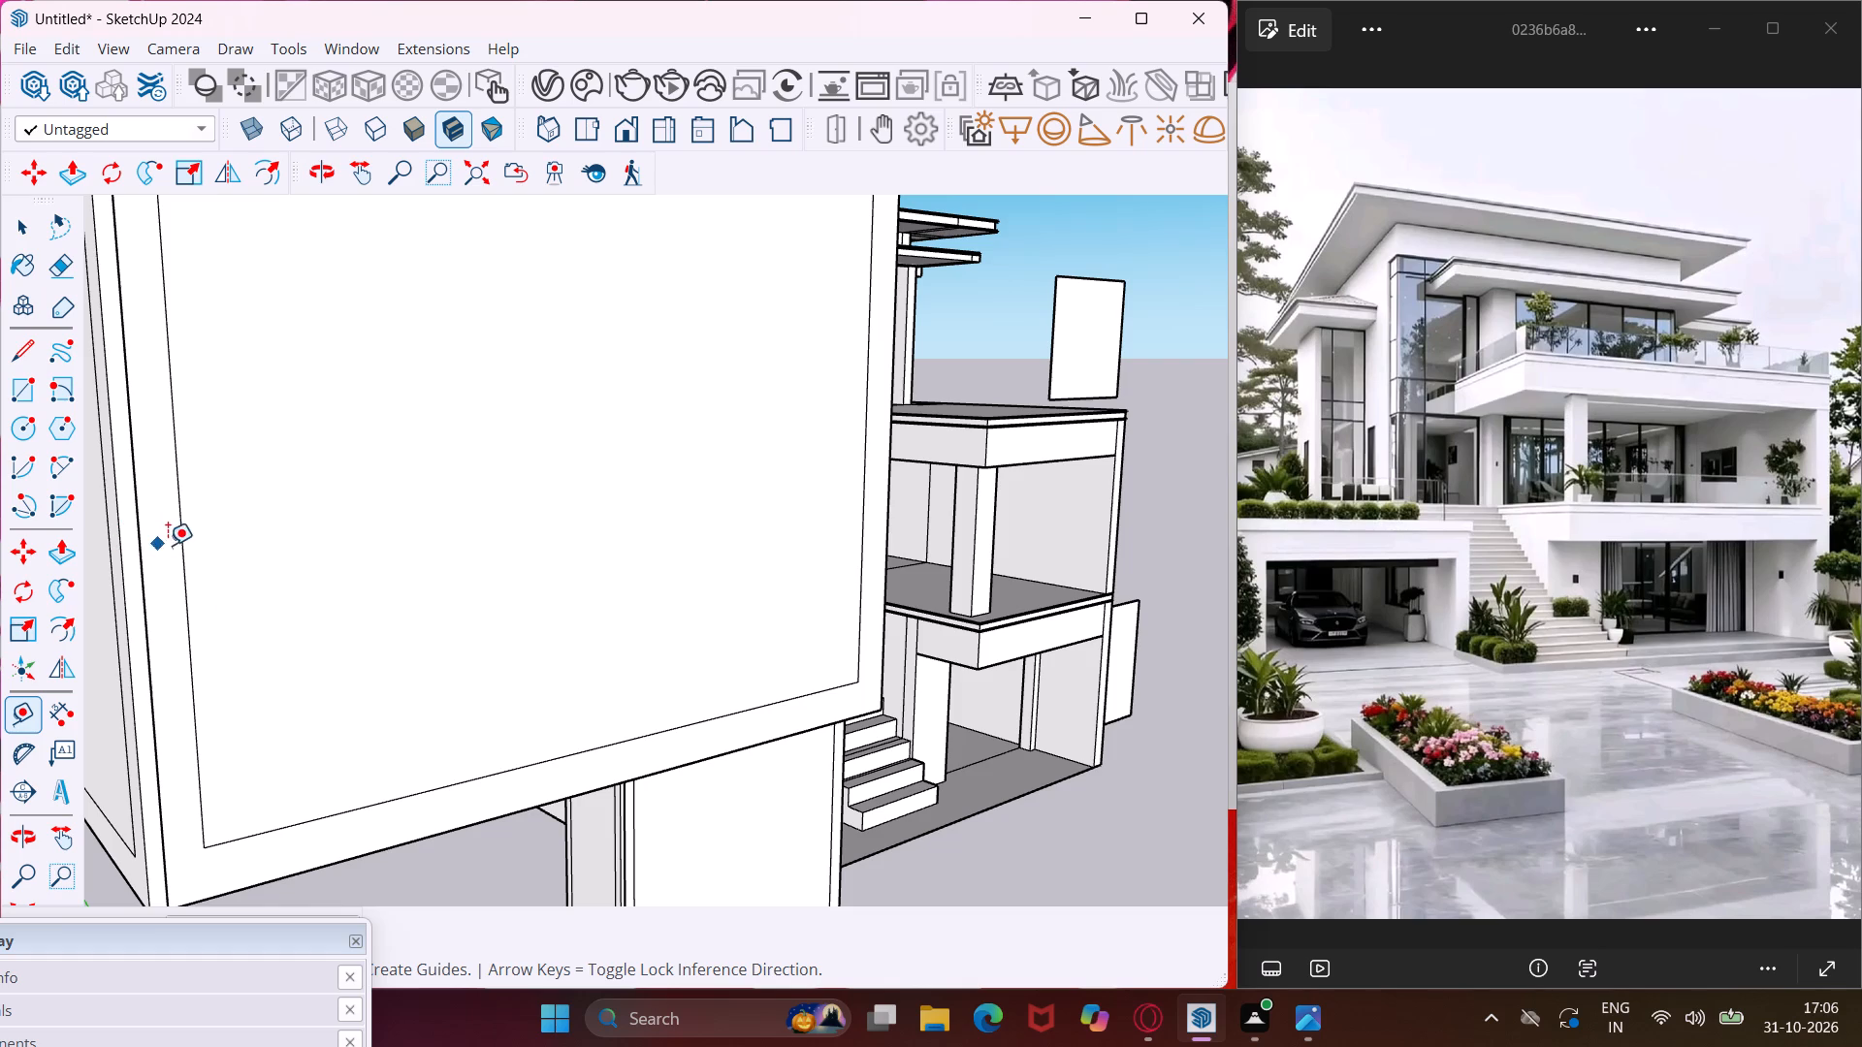
click(126, 547)
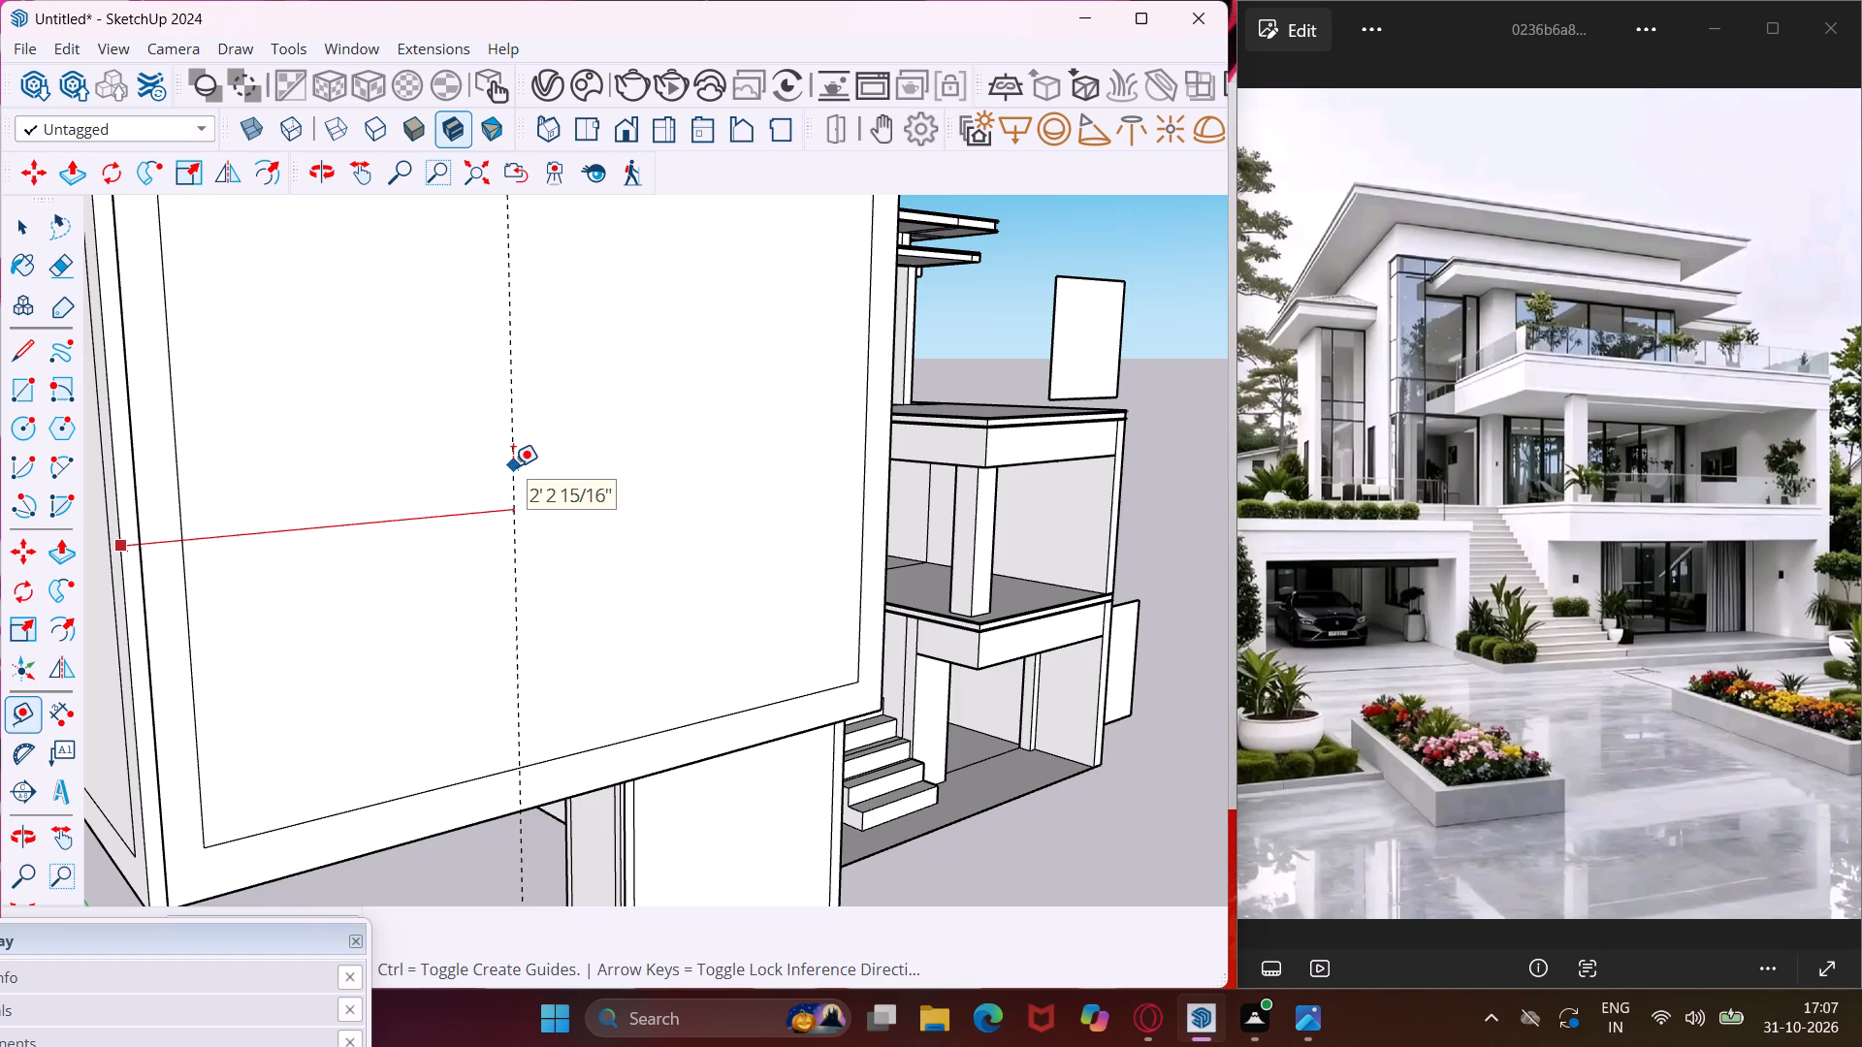
text(2')
key(Return)
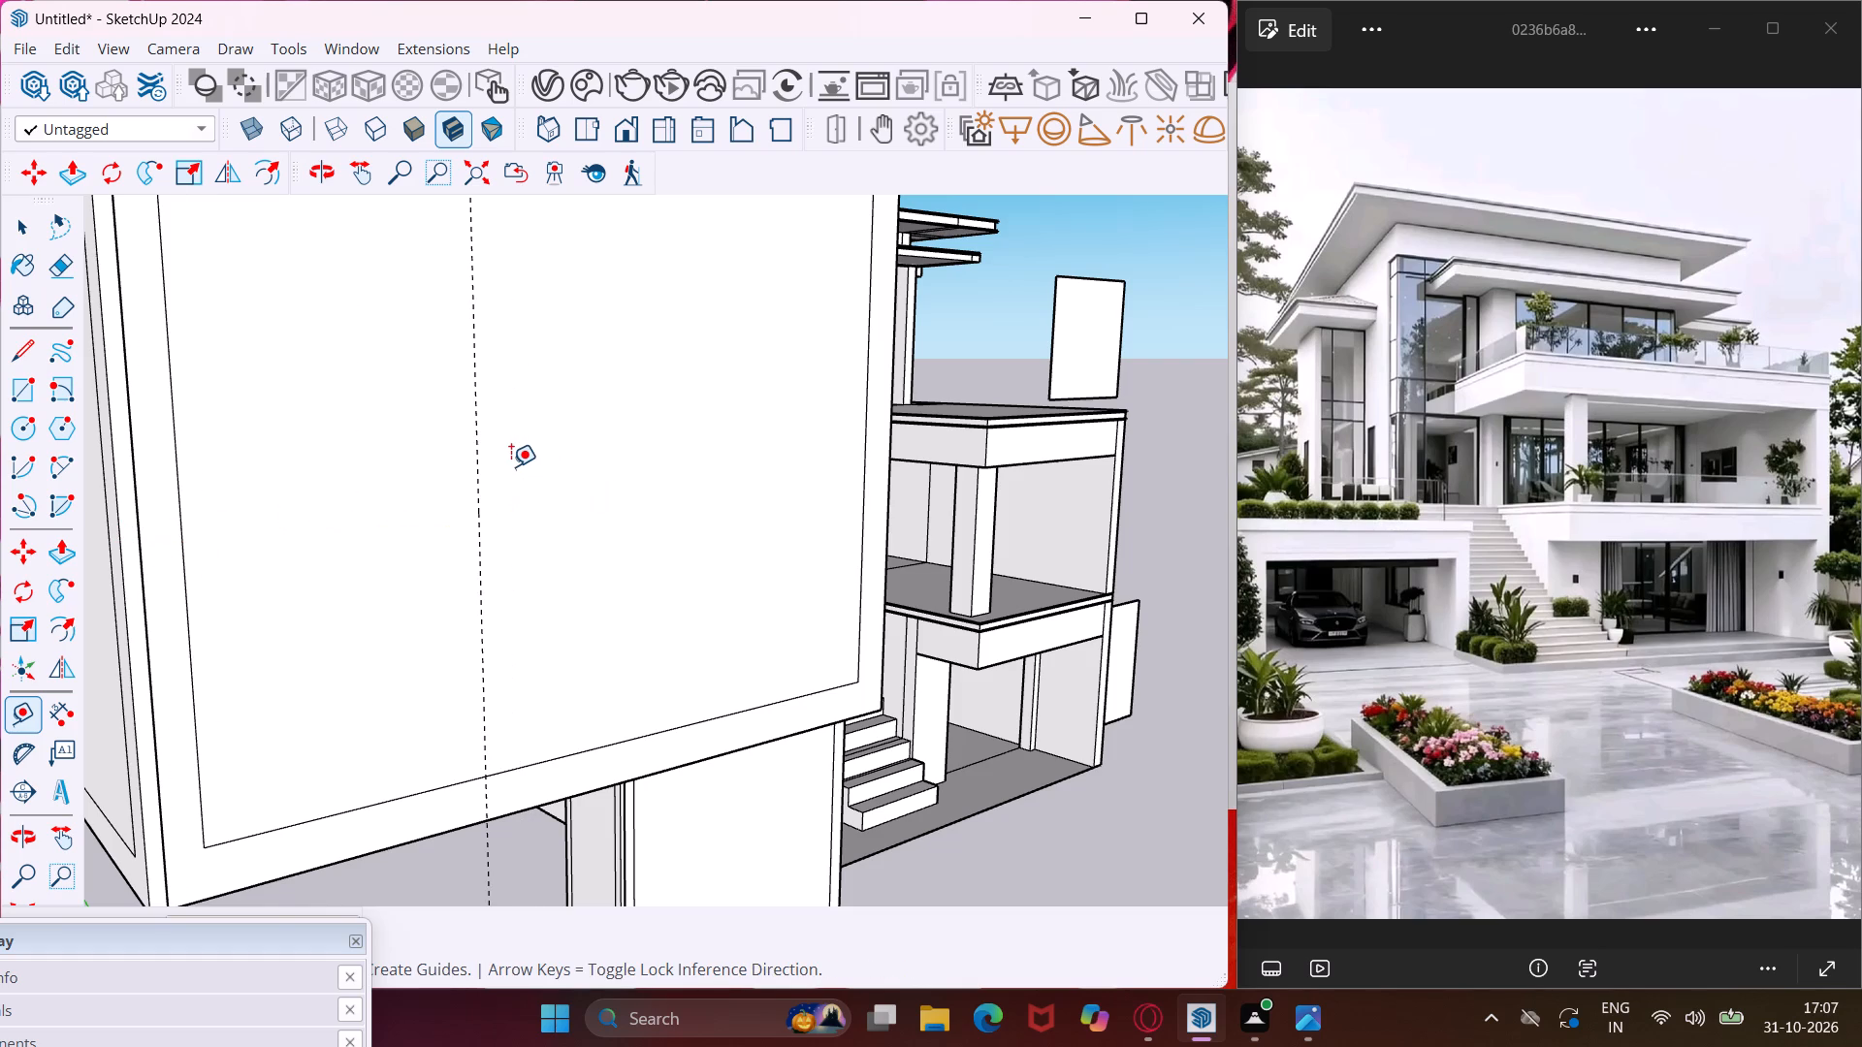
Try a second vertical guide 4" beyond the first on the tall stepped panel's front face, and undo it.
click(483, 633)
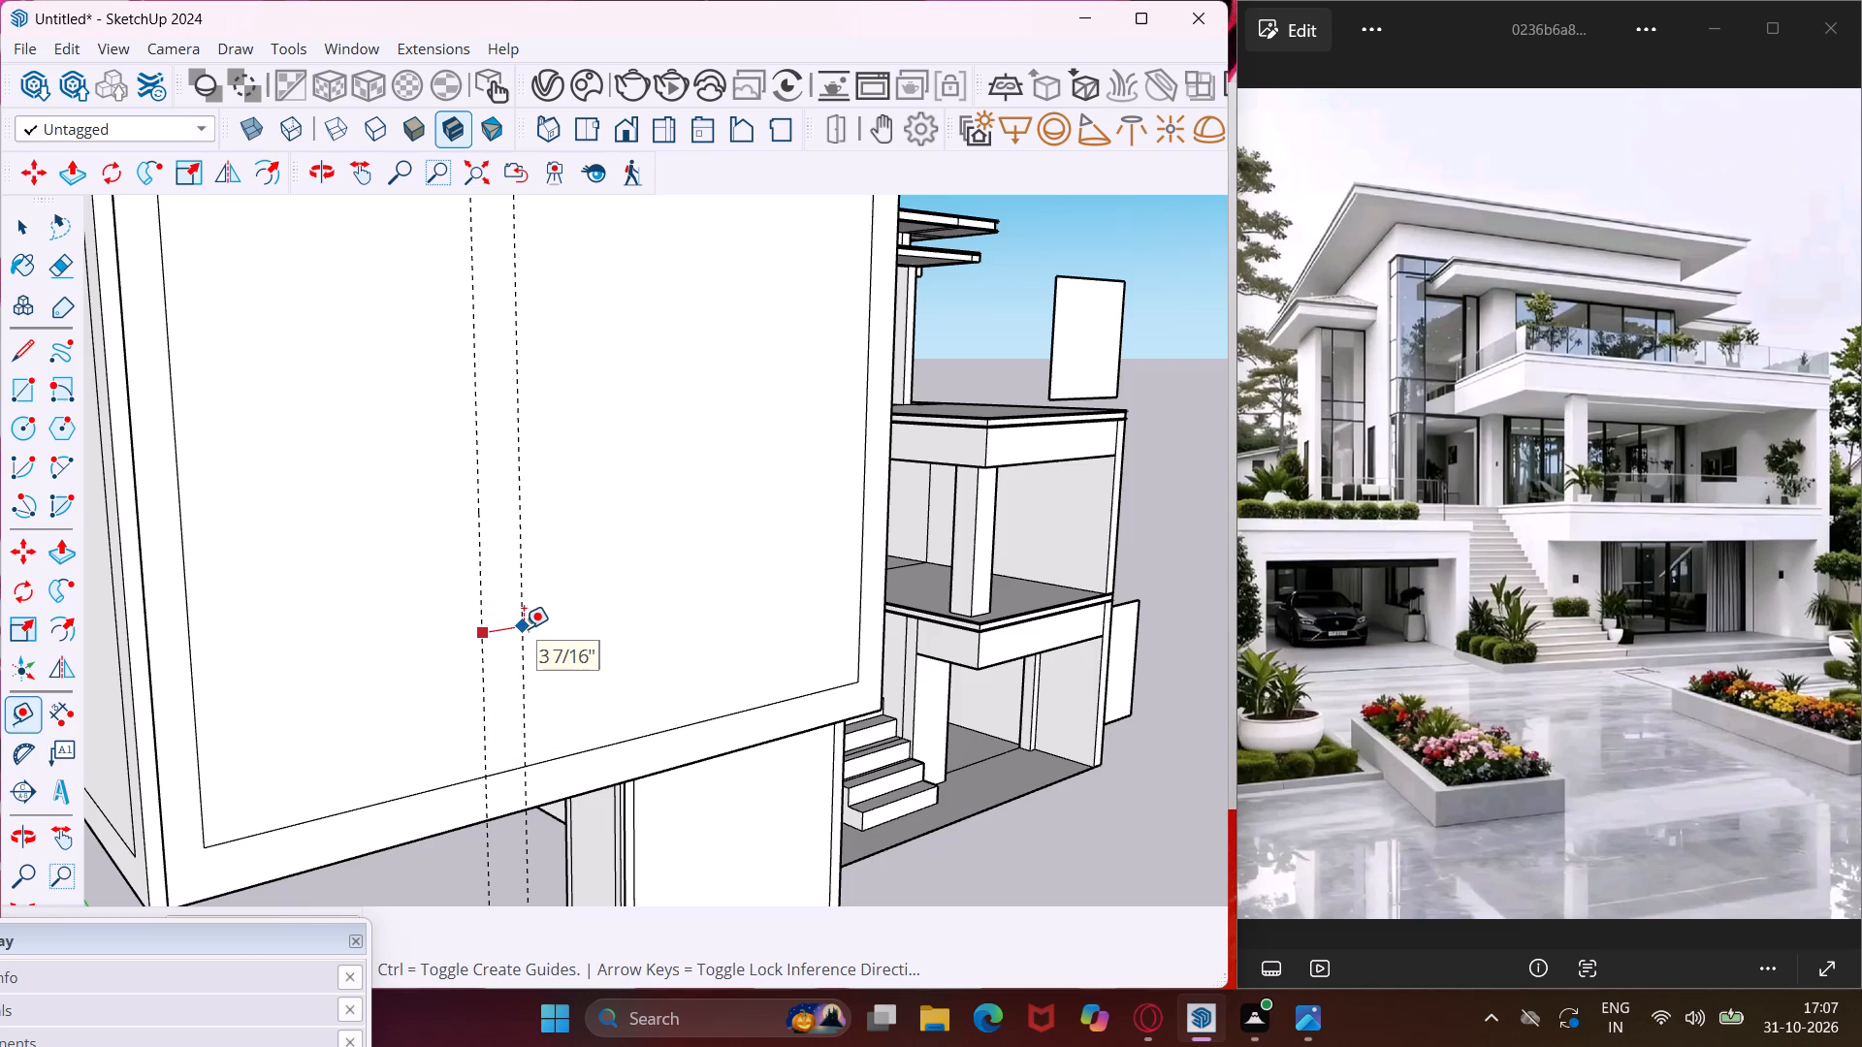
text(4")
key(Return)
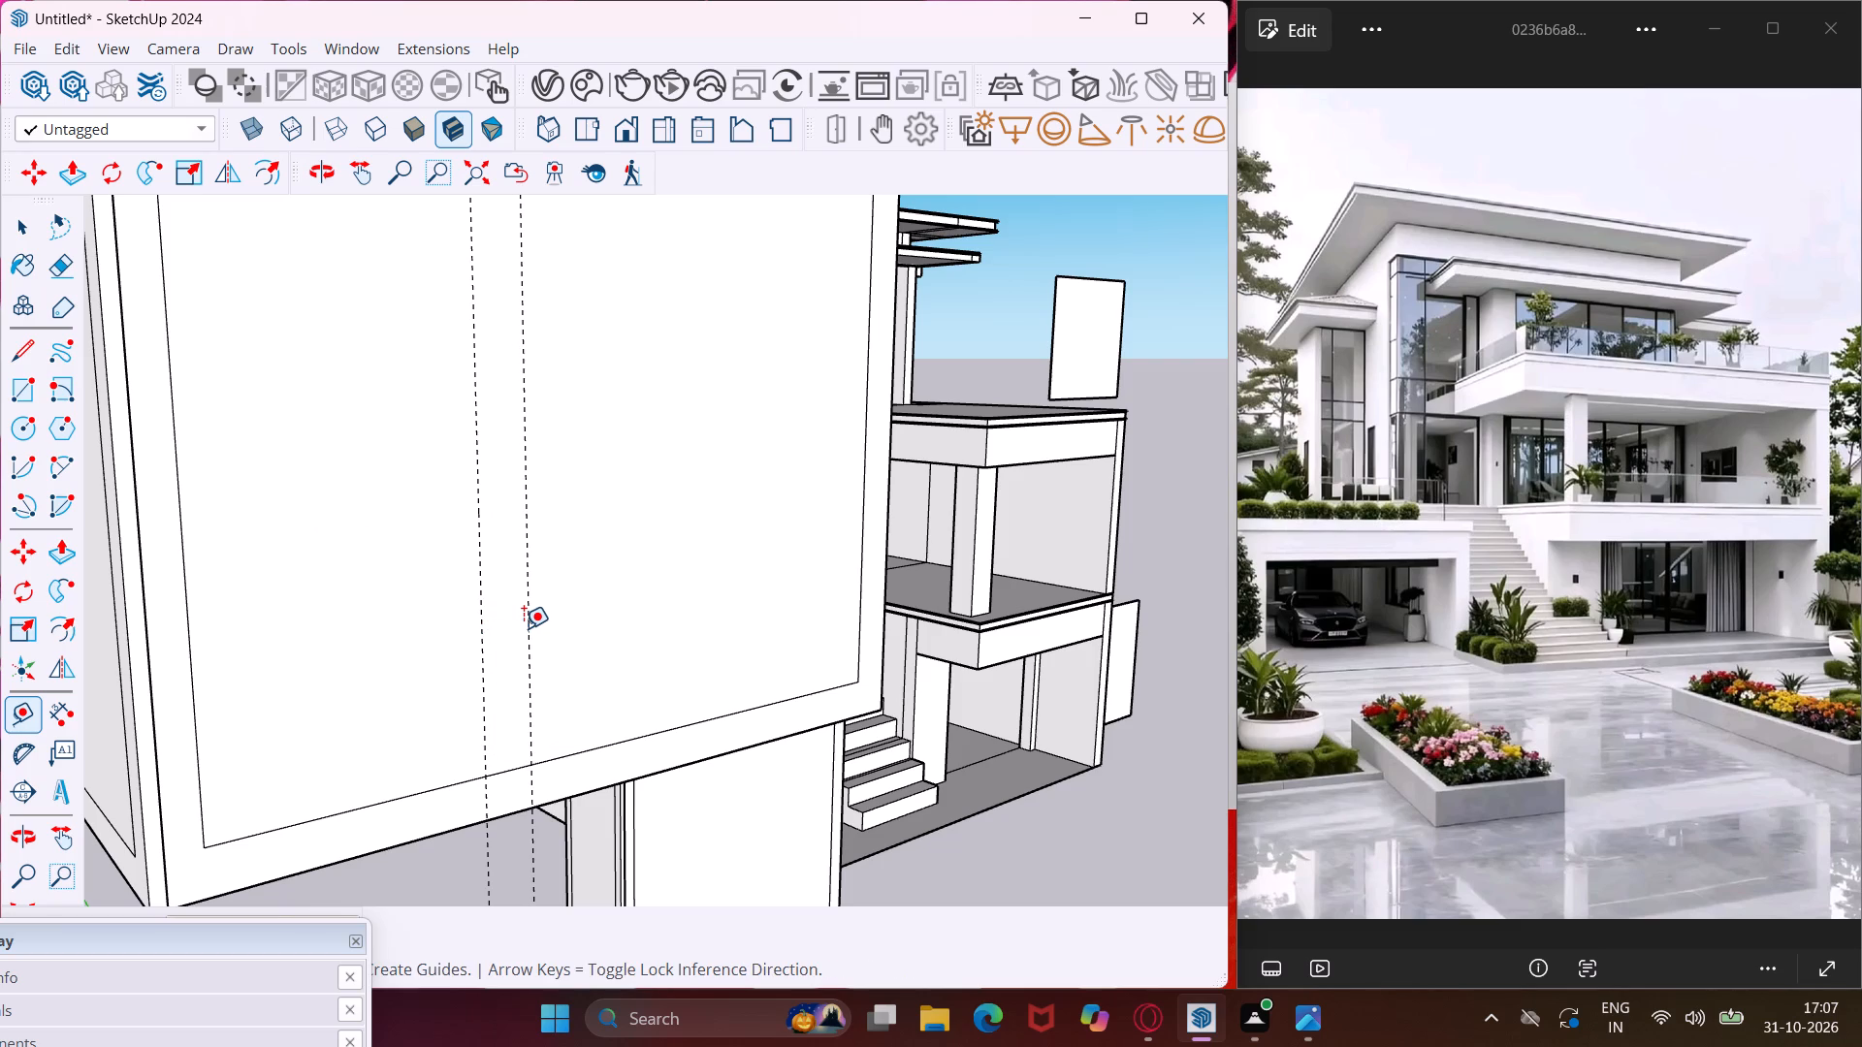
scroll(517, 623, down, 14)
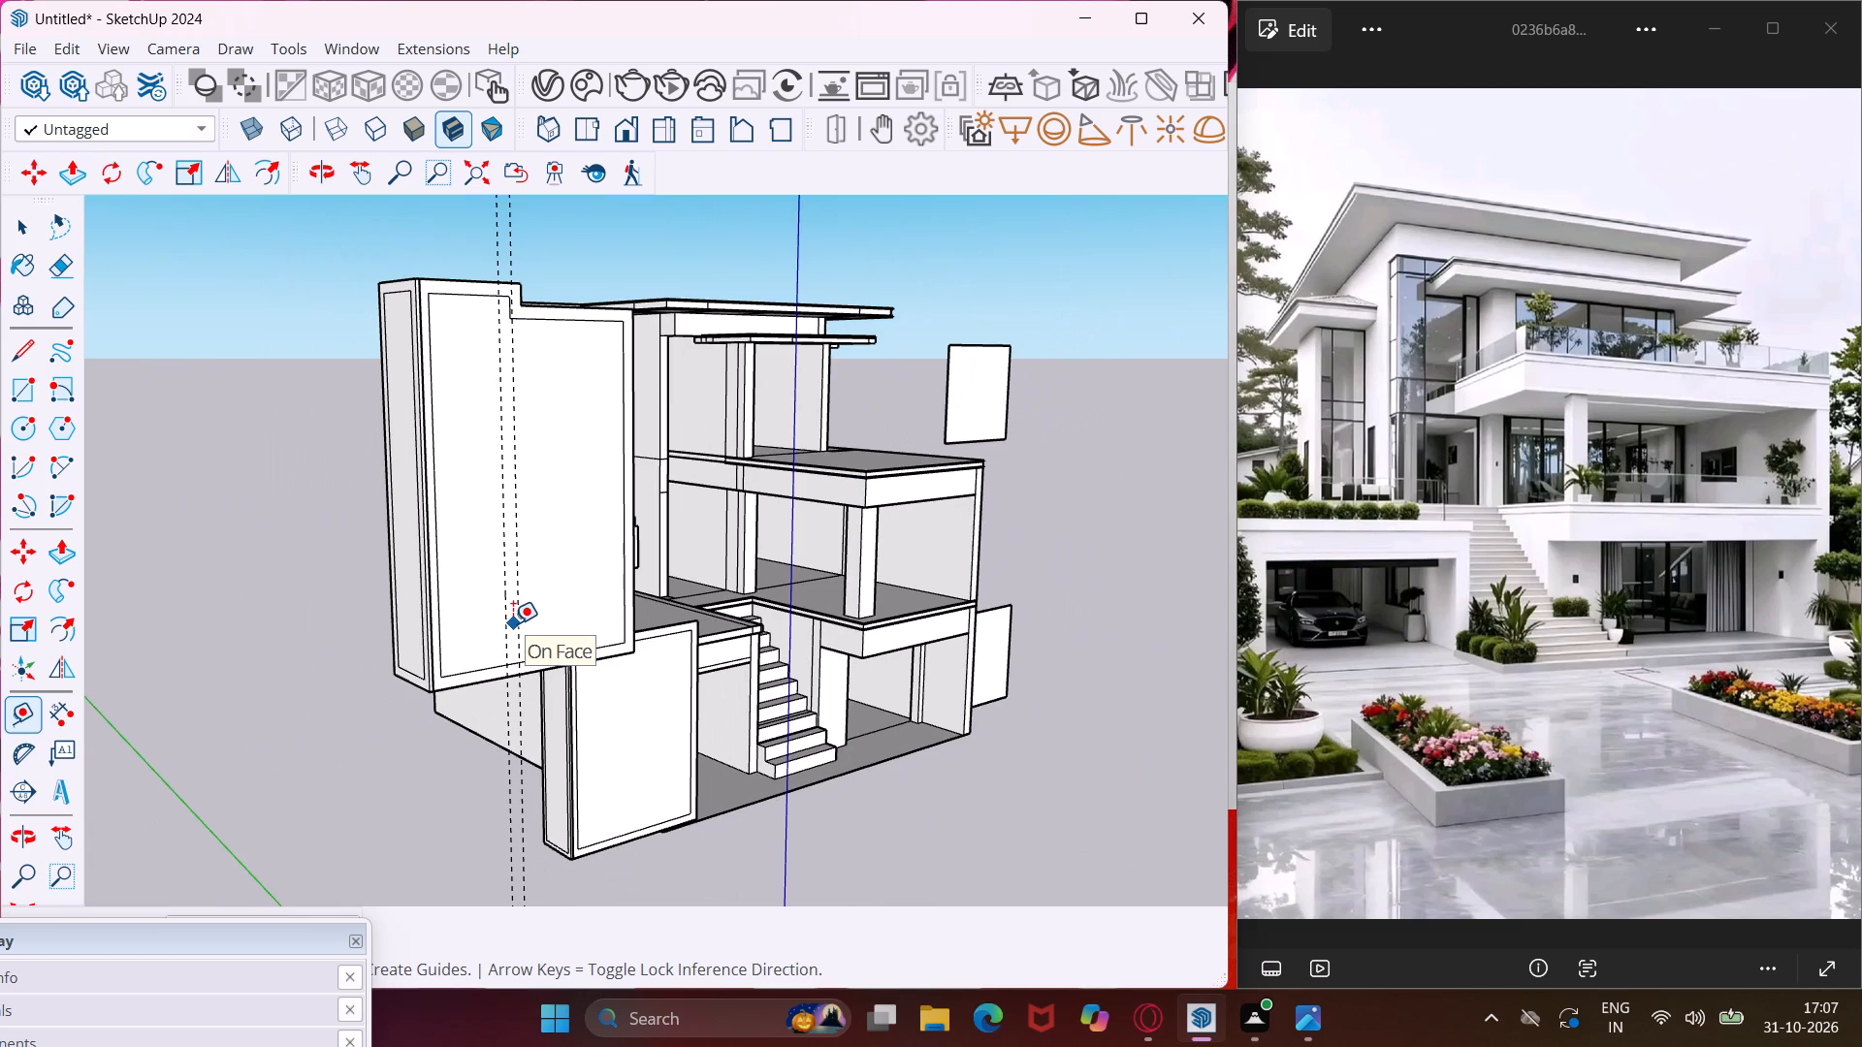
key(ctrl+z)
Place a second vertical guide 2" beyond the first guide on the tall stepped panel's wide front face.
scroll(498, 588, up, 7)
scroll(498, 587, down, 7)
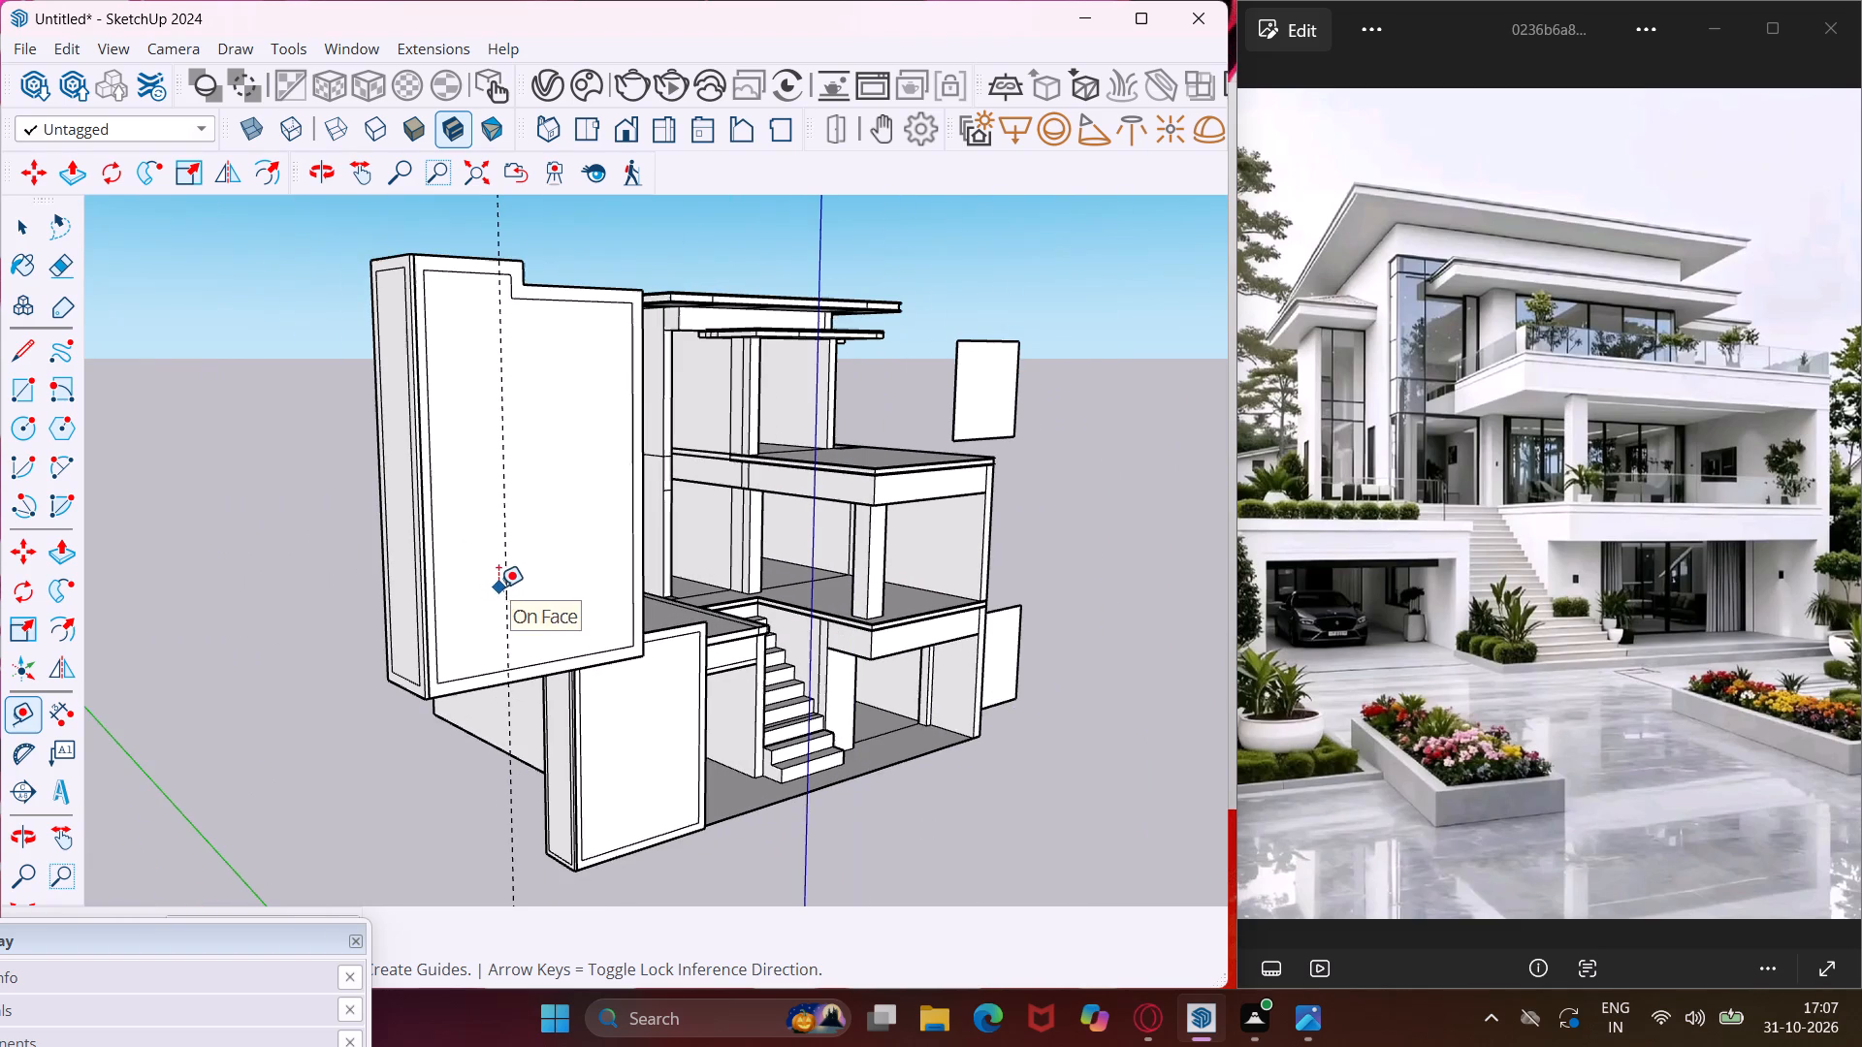
scroll(488, 287, up, 6)
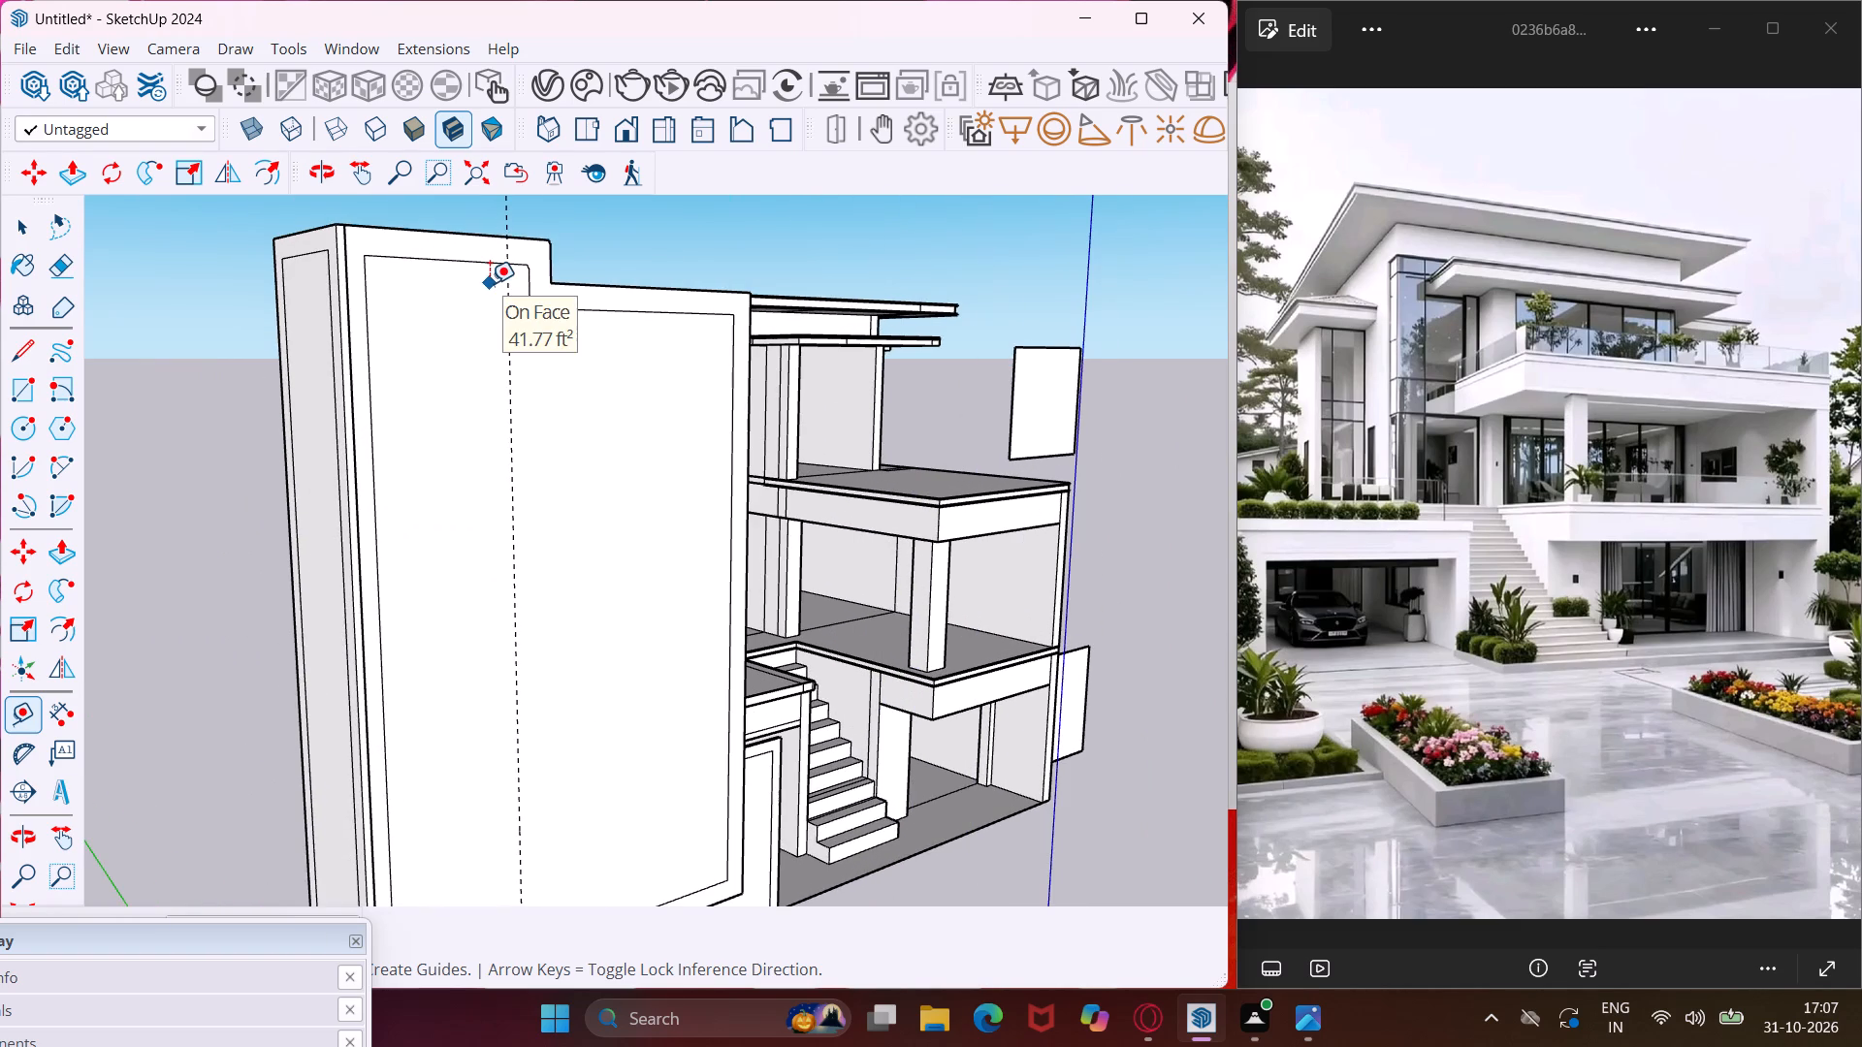
middle_drag(490, 301, 474, 365)
scroll(486, 347, up, 4)
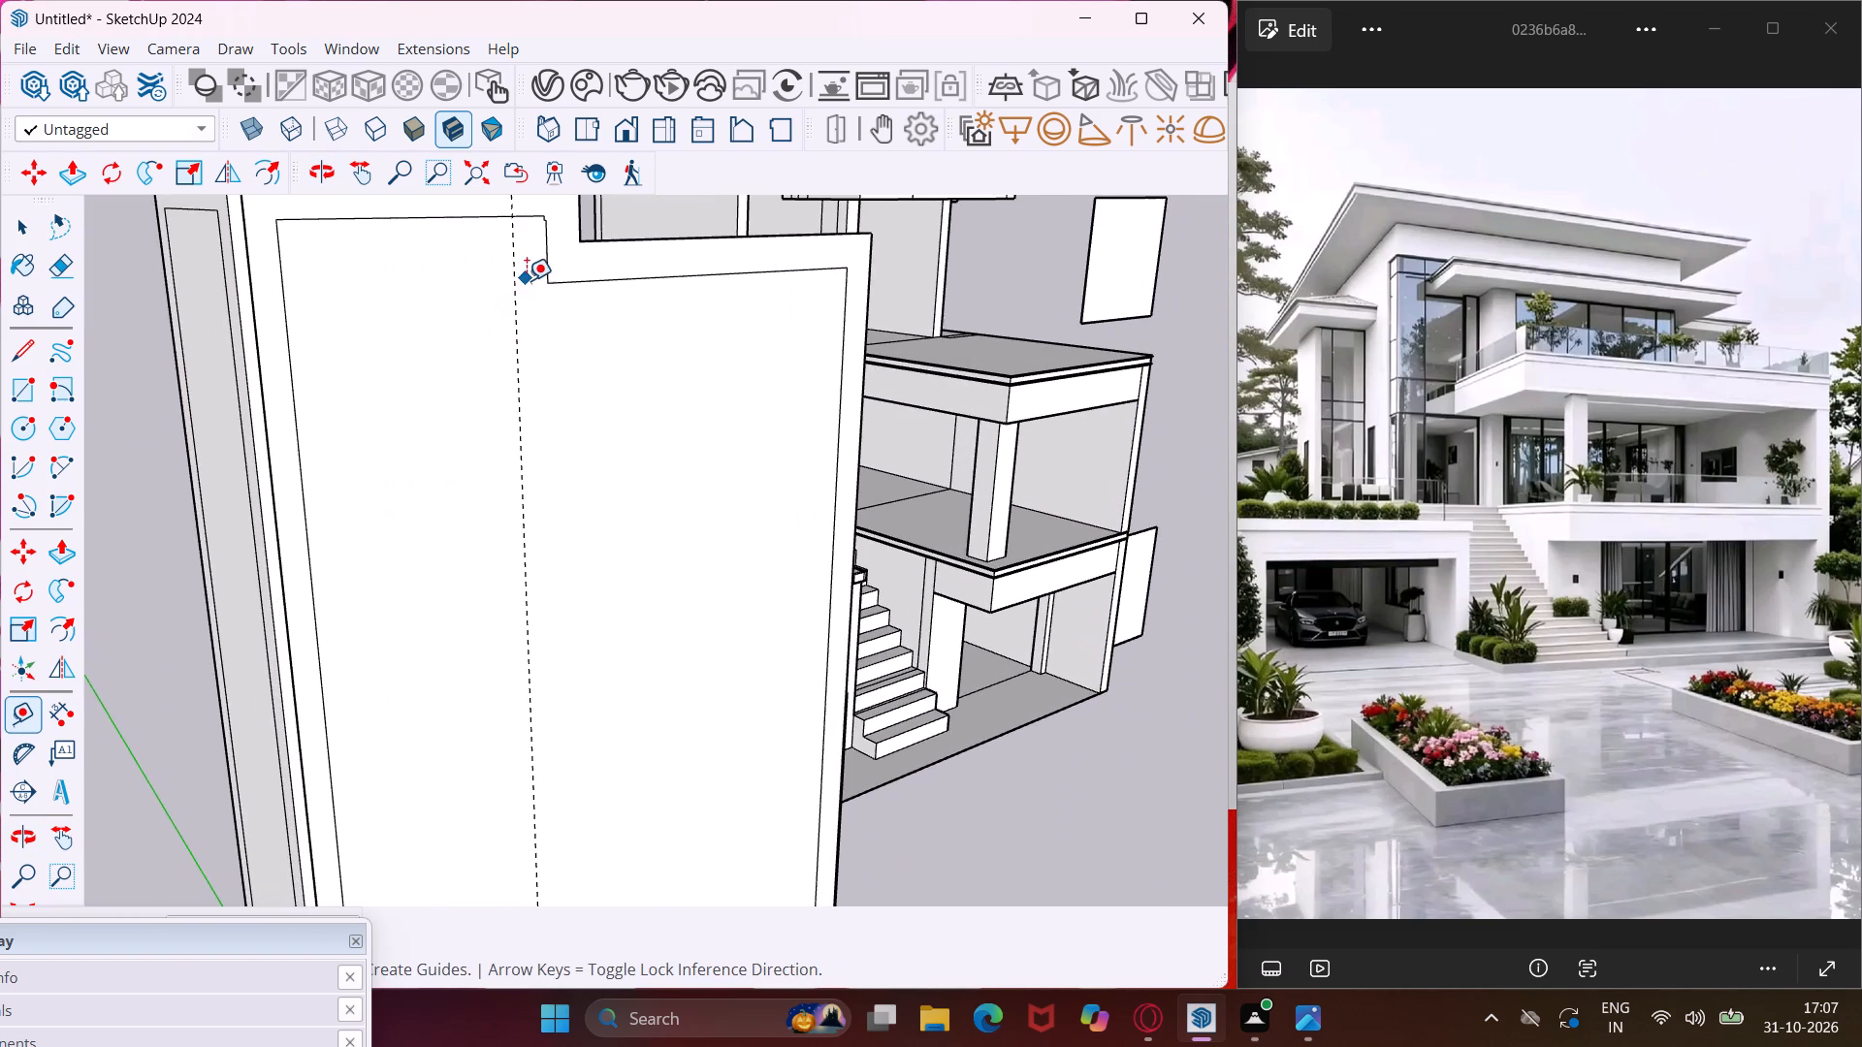
scroll(527, 280, up, 4)
click(509, 289)
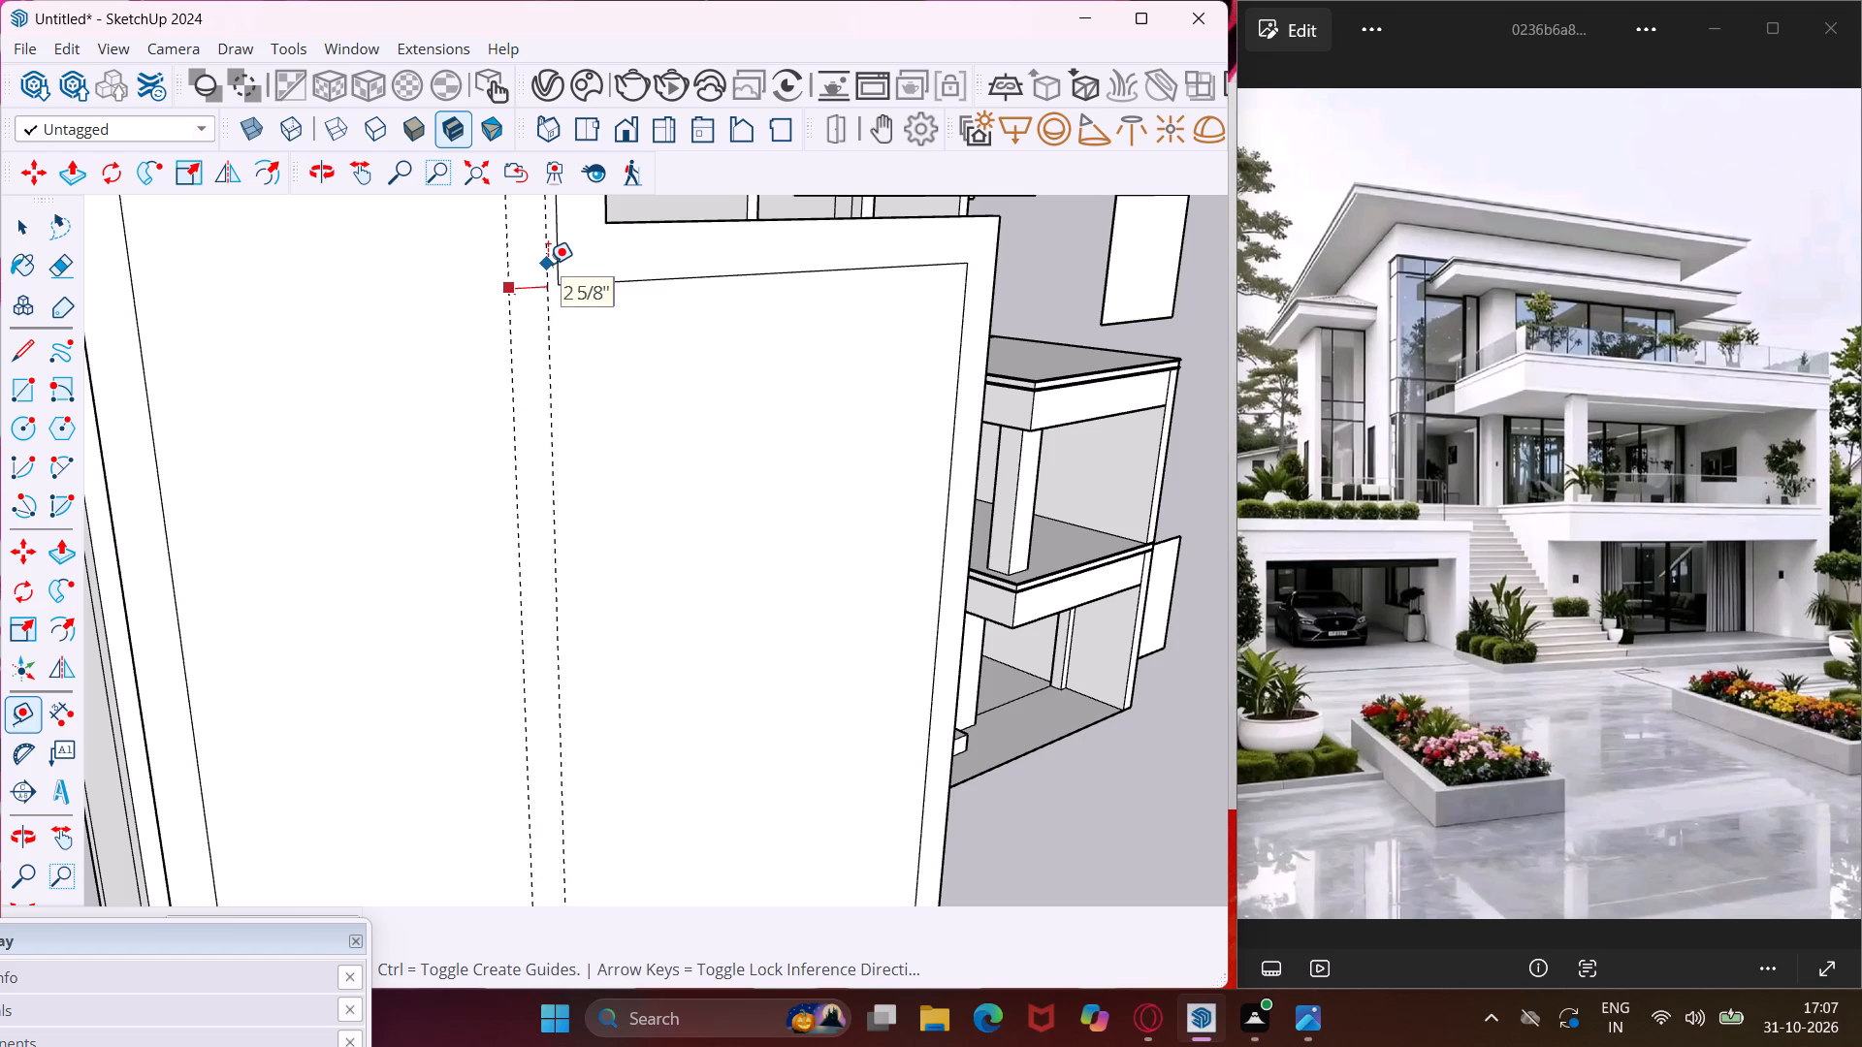
text(2")
key(Return)
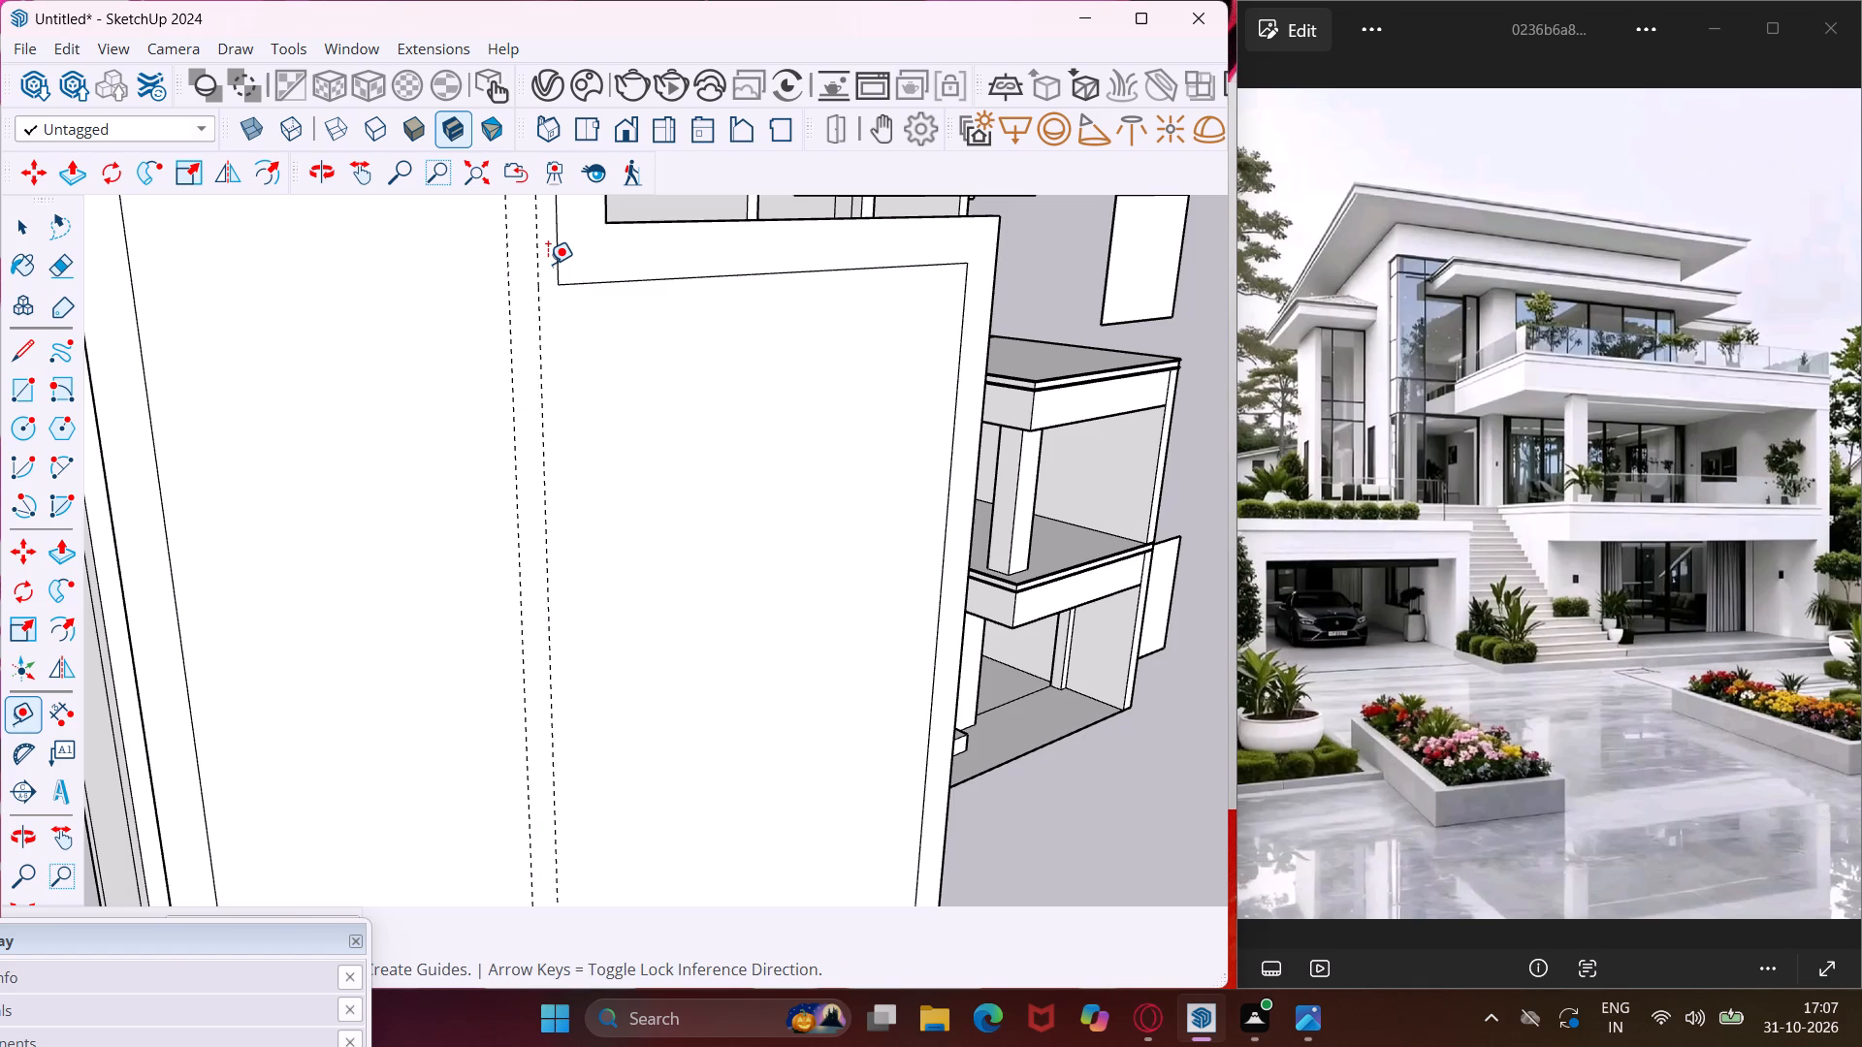
Check the distance from the tall stepped panel's vertical corner edge to the first guide.
scroll(530, 299, down, 5)
scroll(467, 416, down, 11)
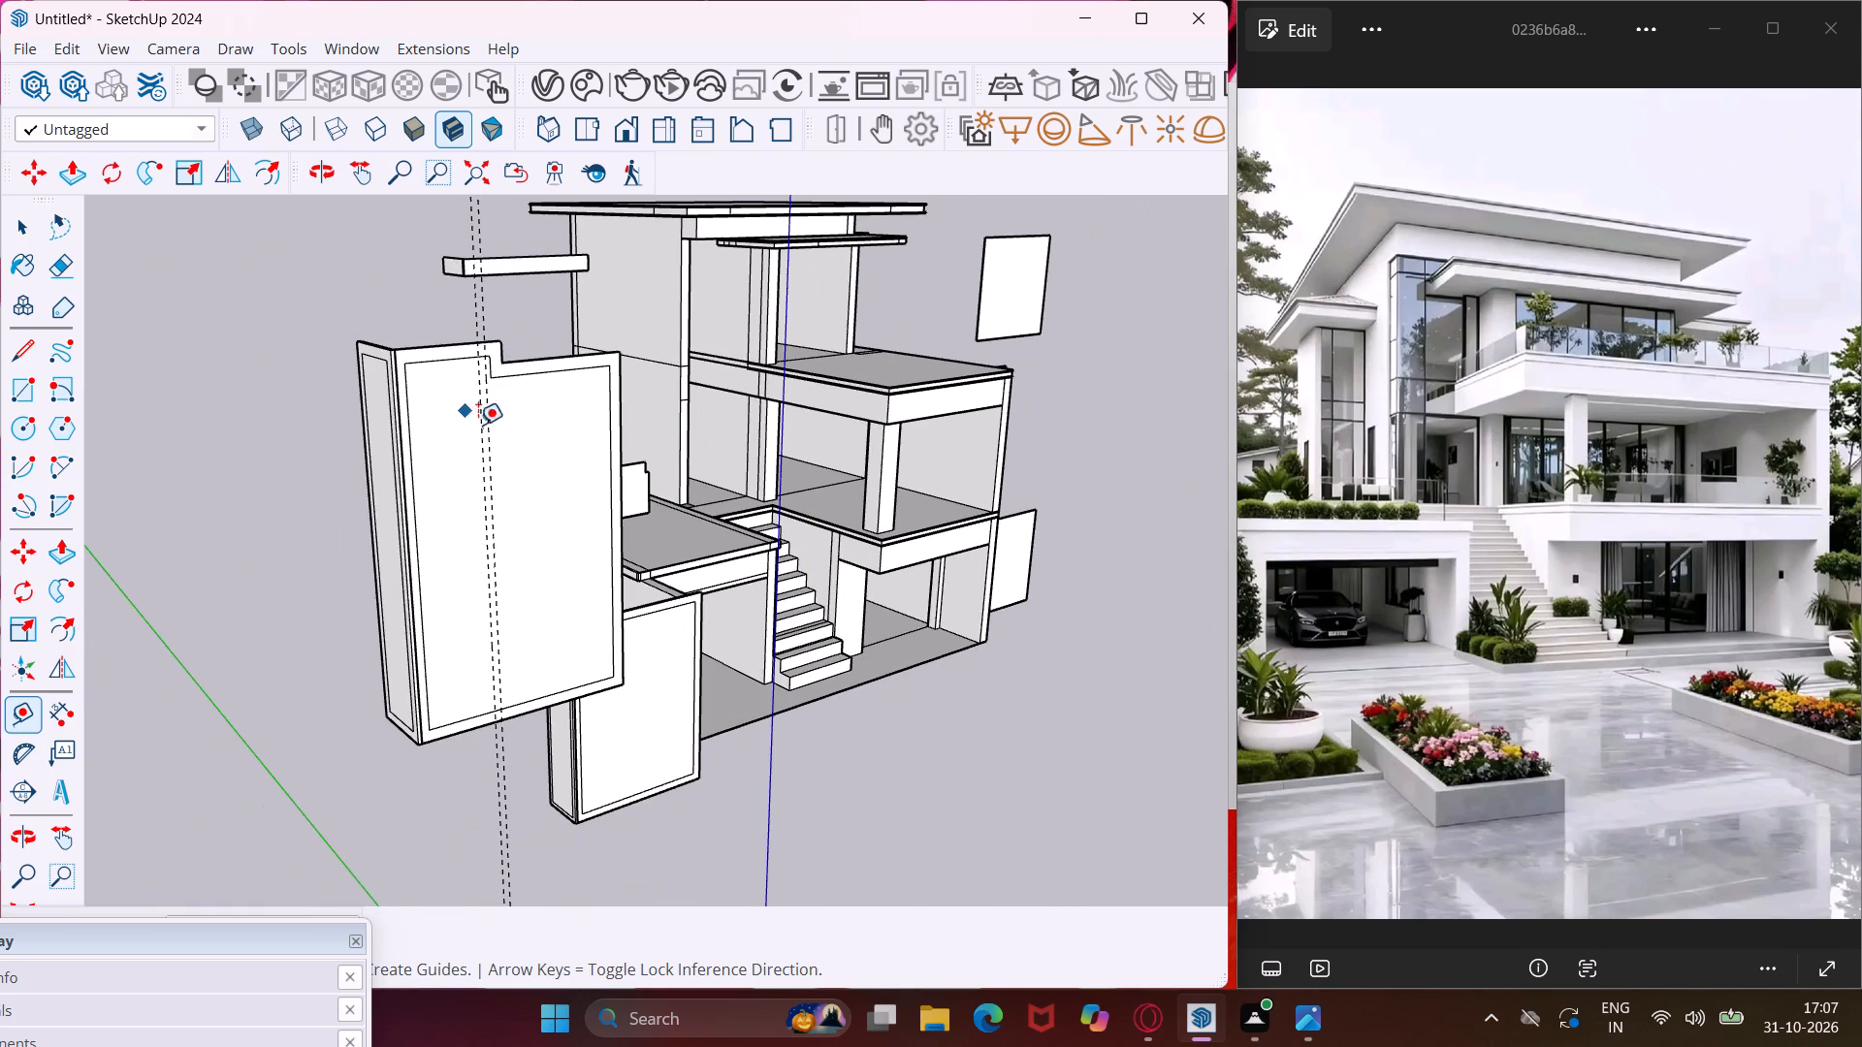
scroll(406, 651, up, 6)
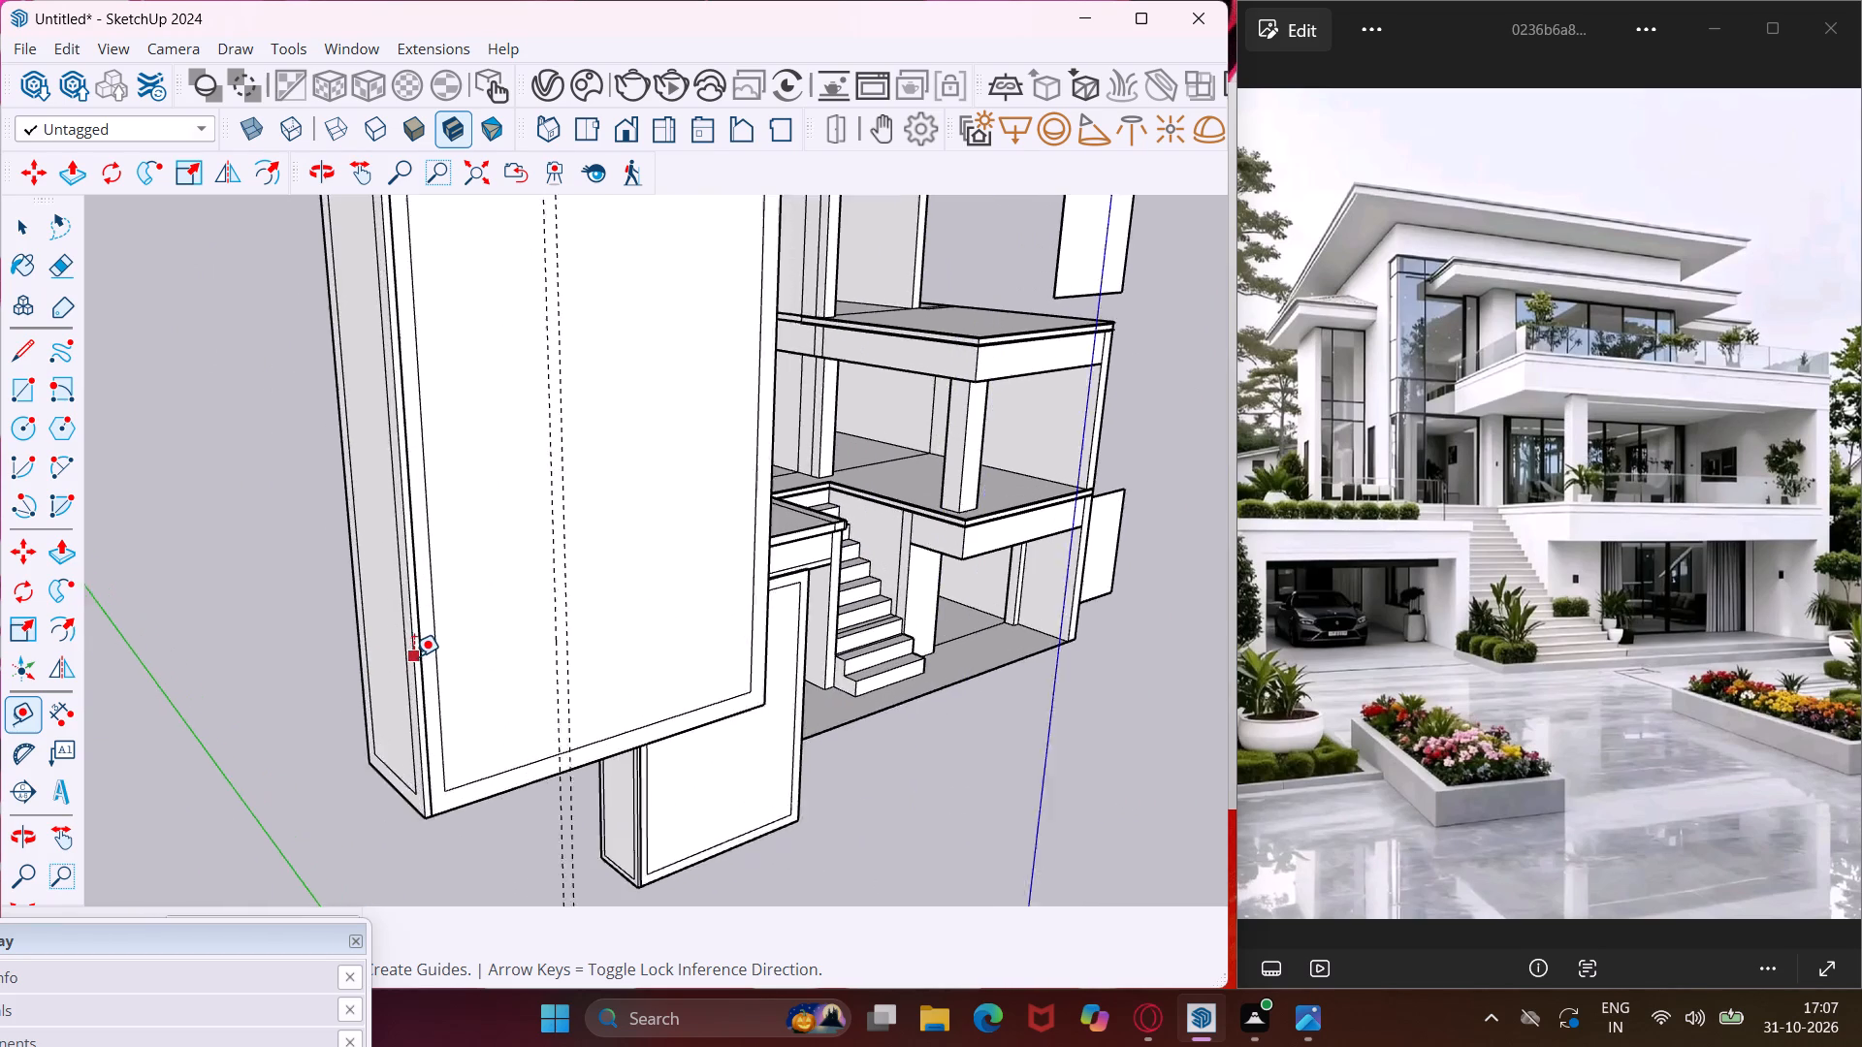
scroll(414, 656, up, 7)
click(417, 659)
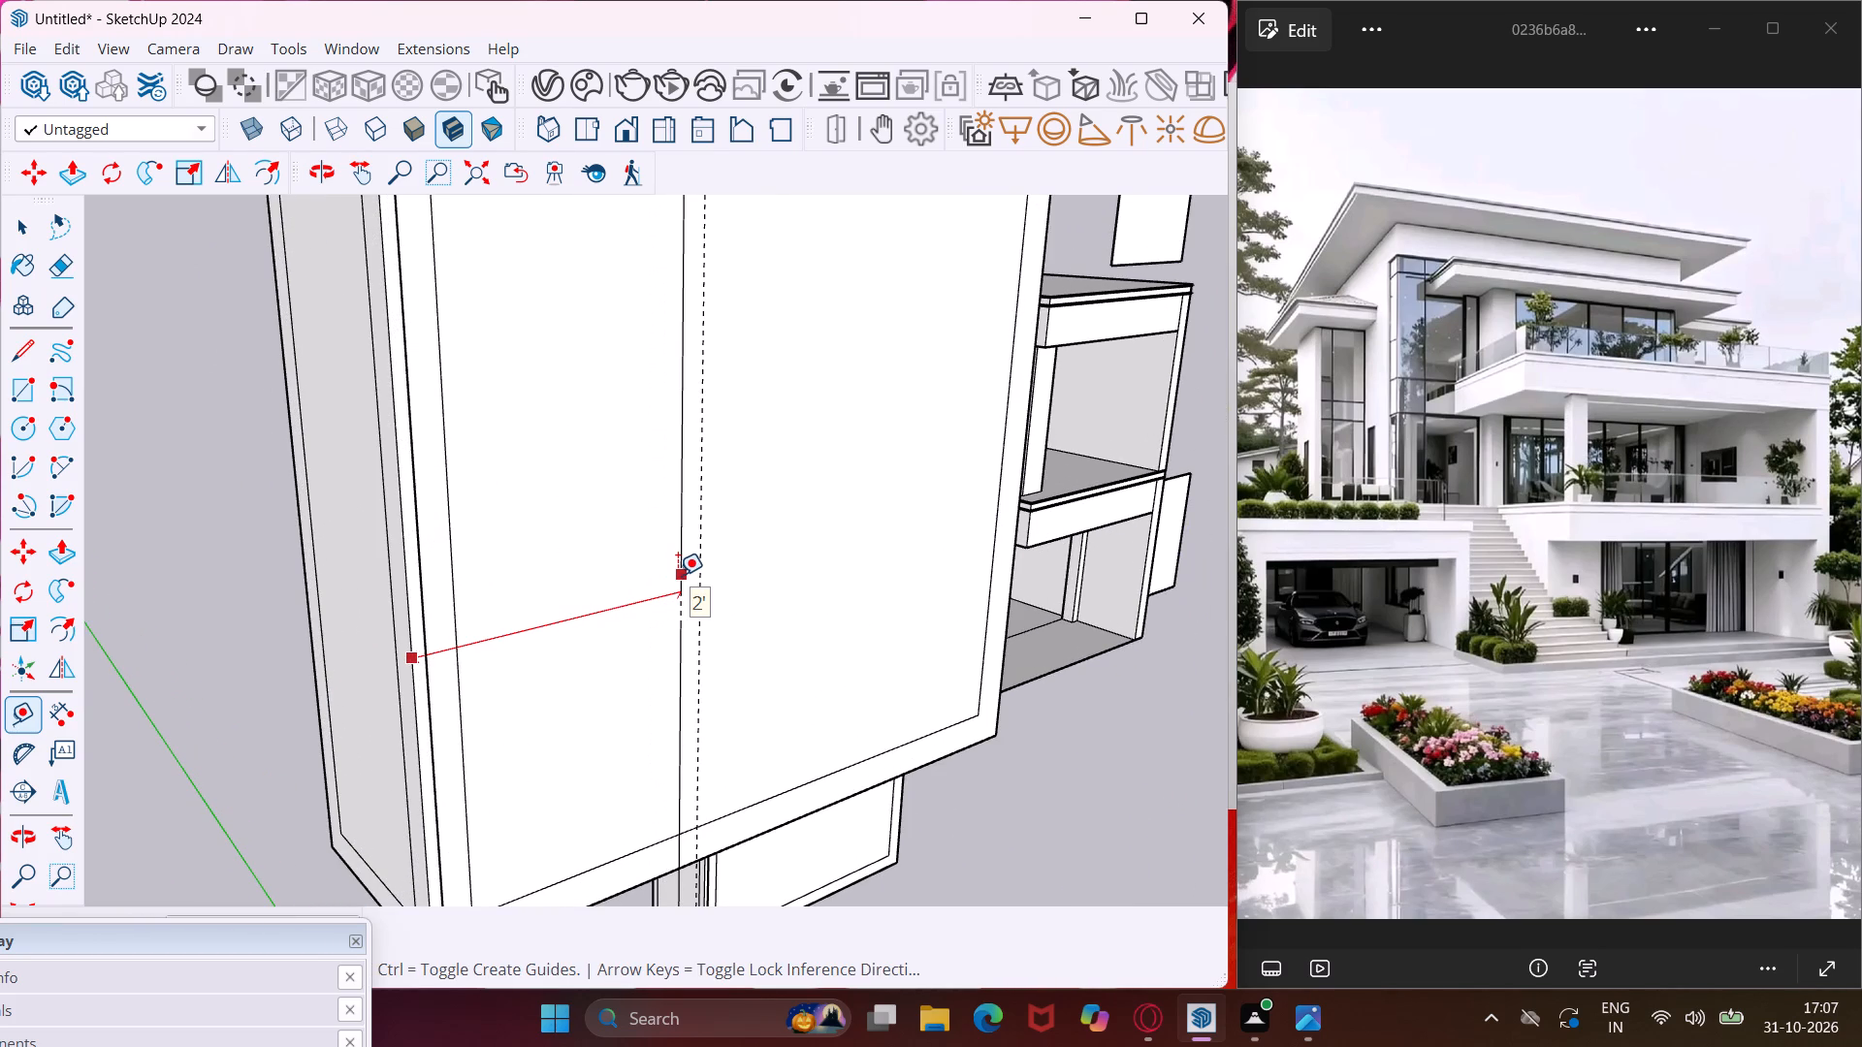
key(Escape)
Place a vertical guide line 2' from the corner edge across the wide front face of the smaller framed rectangular panel.
scroll(401, 532, down, 11)
scroll(670, 734, up, 4)
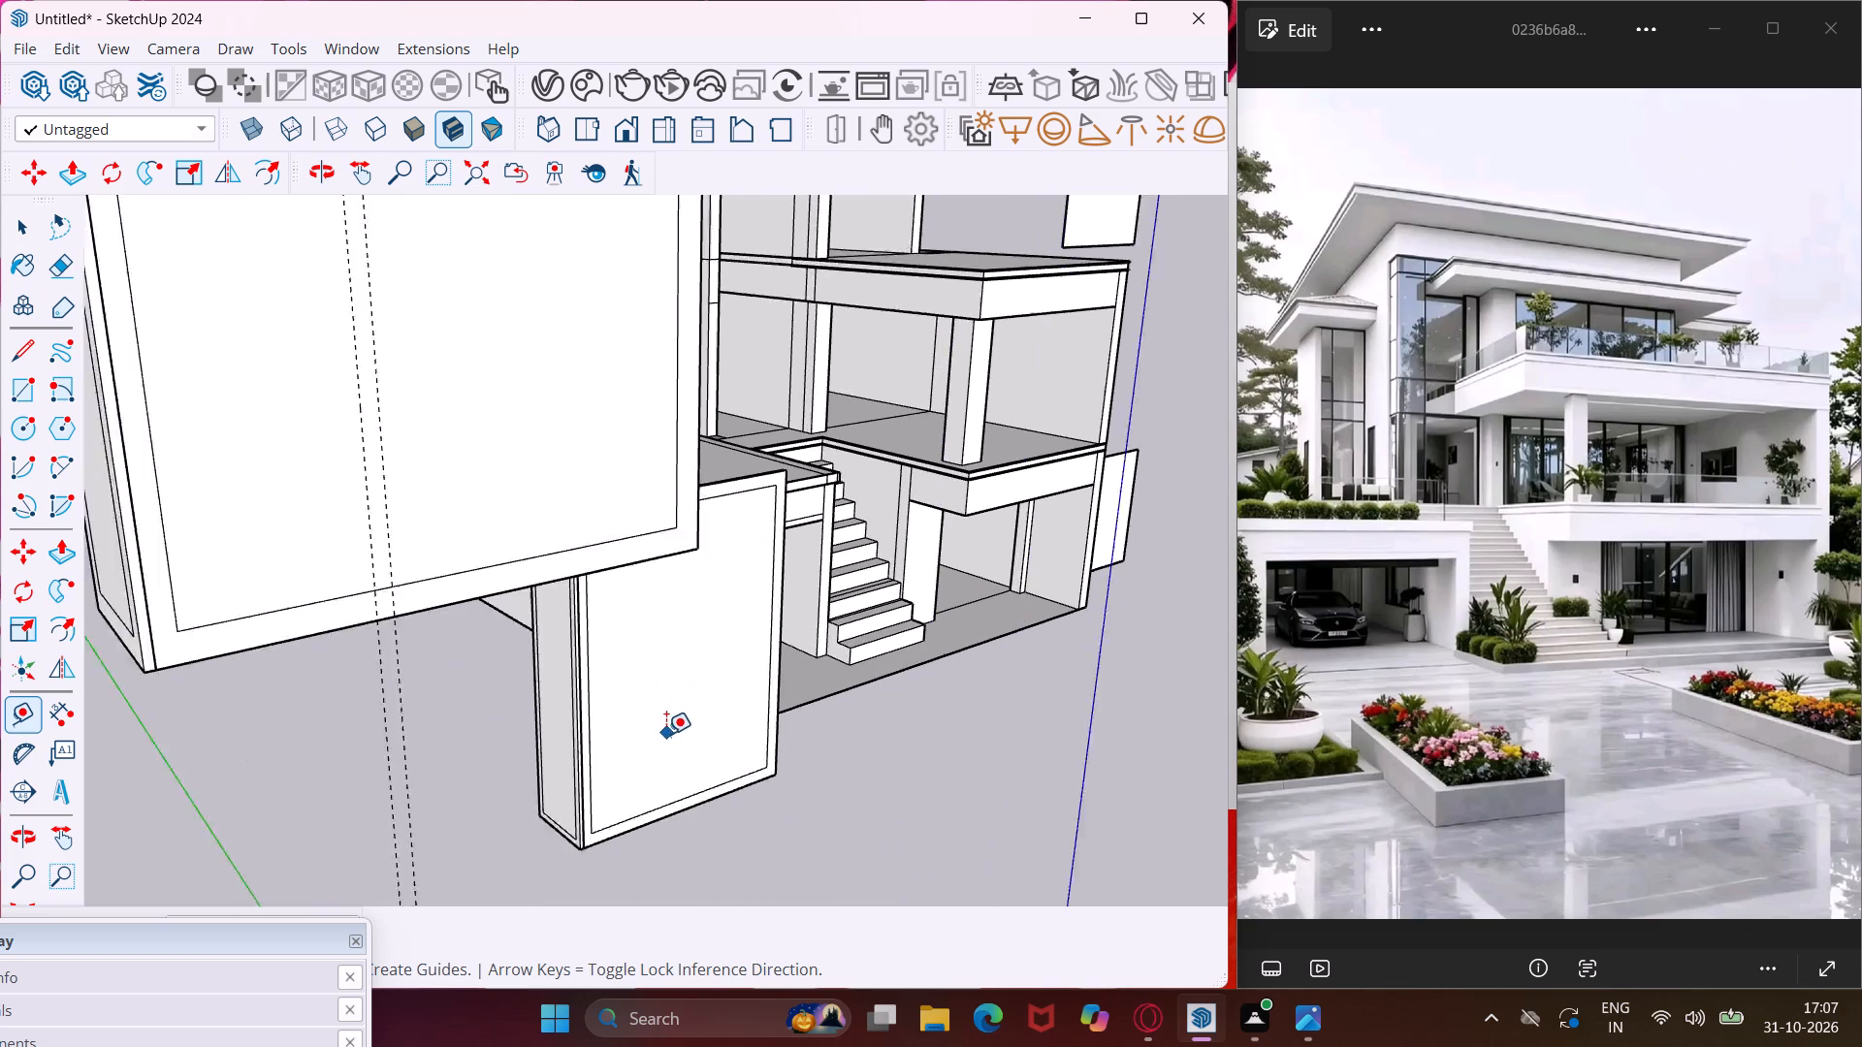
scroll(664, 727, up, 5)
scroll(514, 685, up, 8)
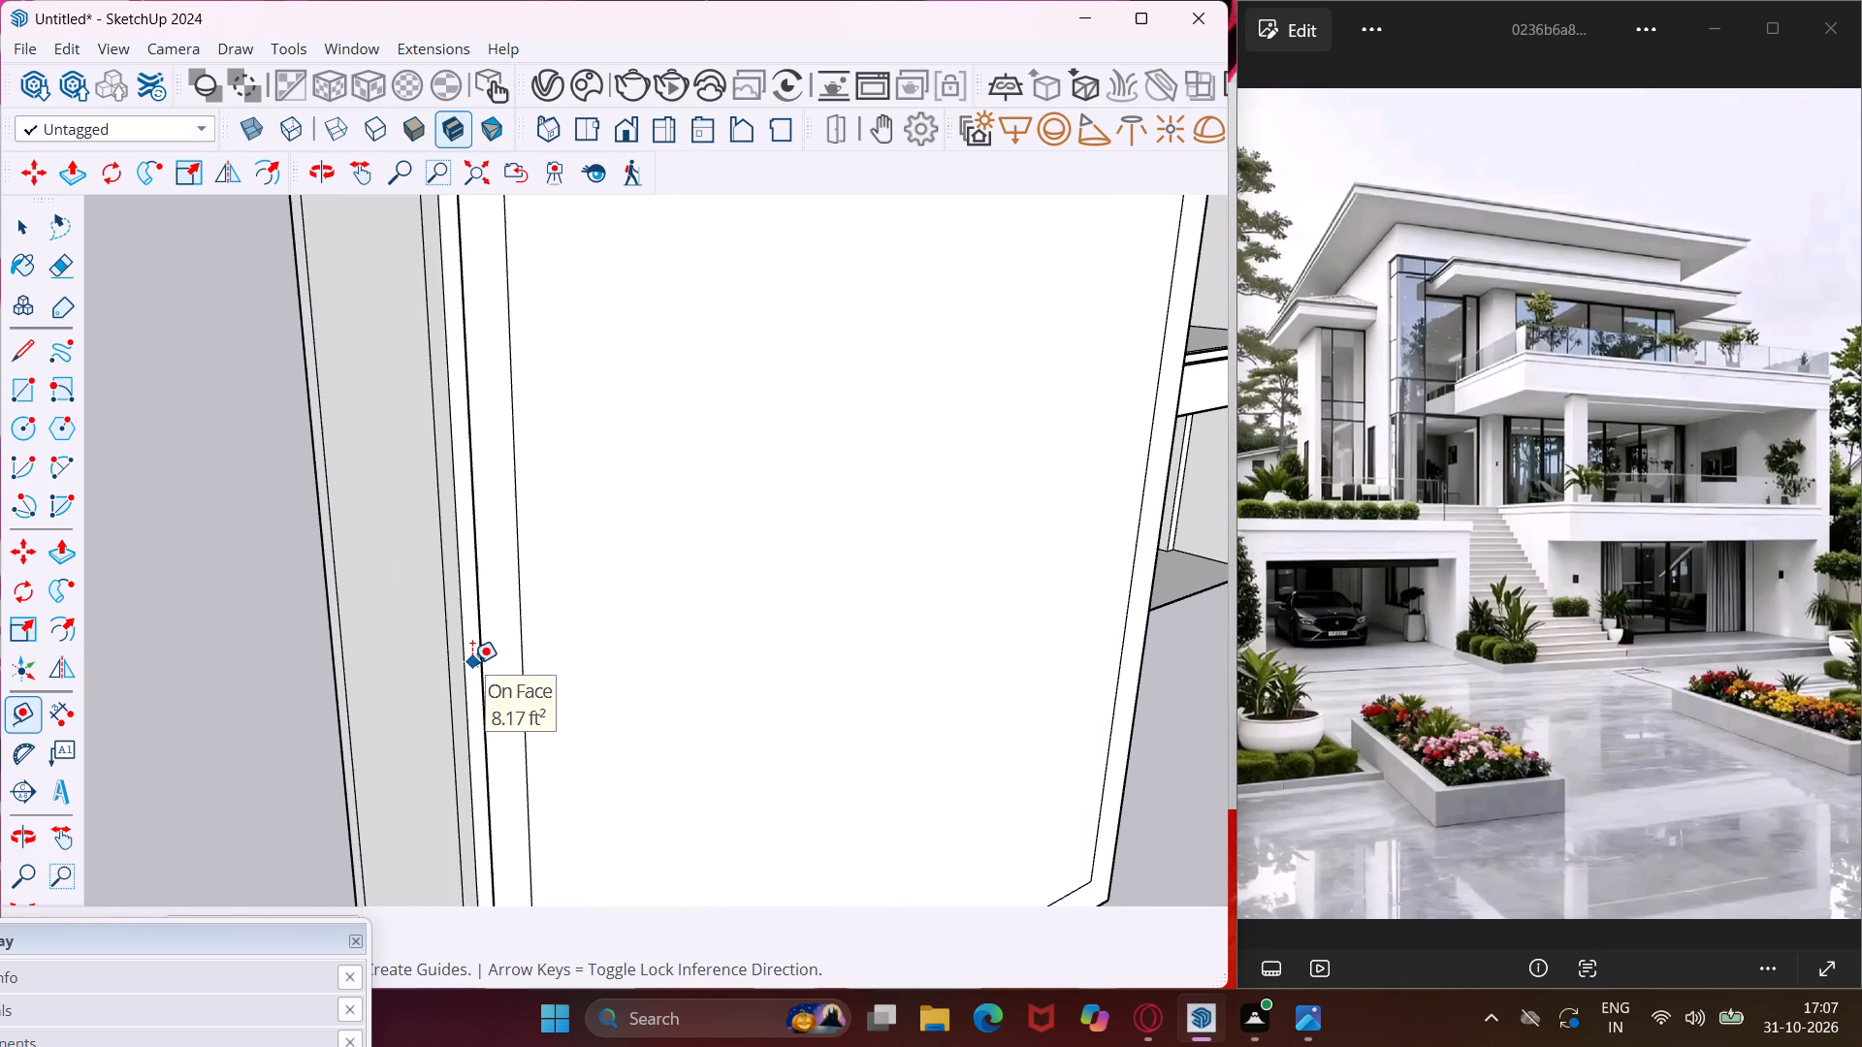
click(469, 668)
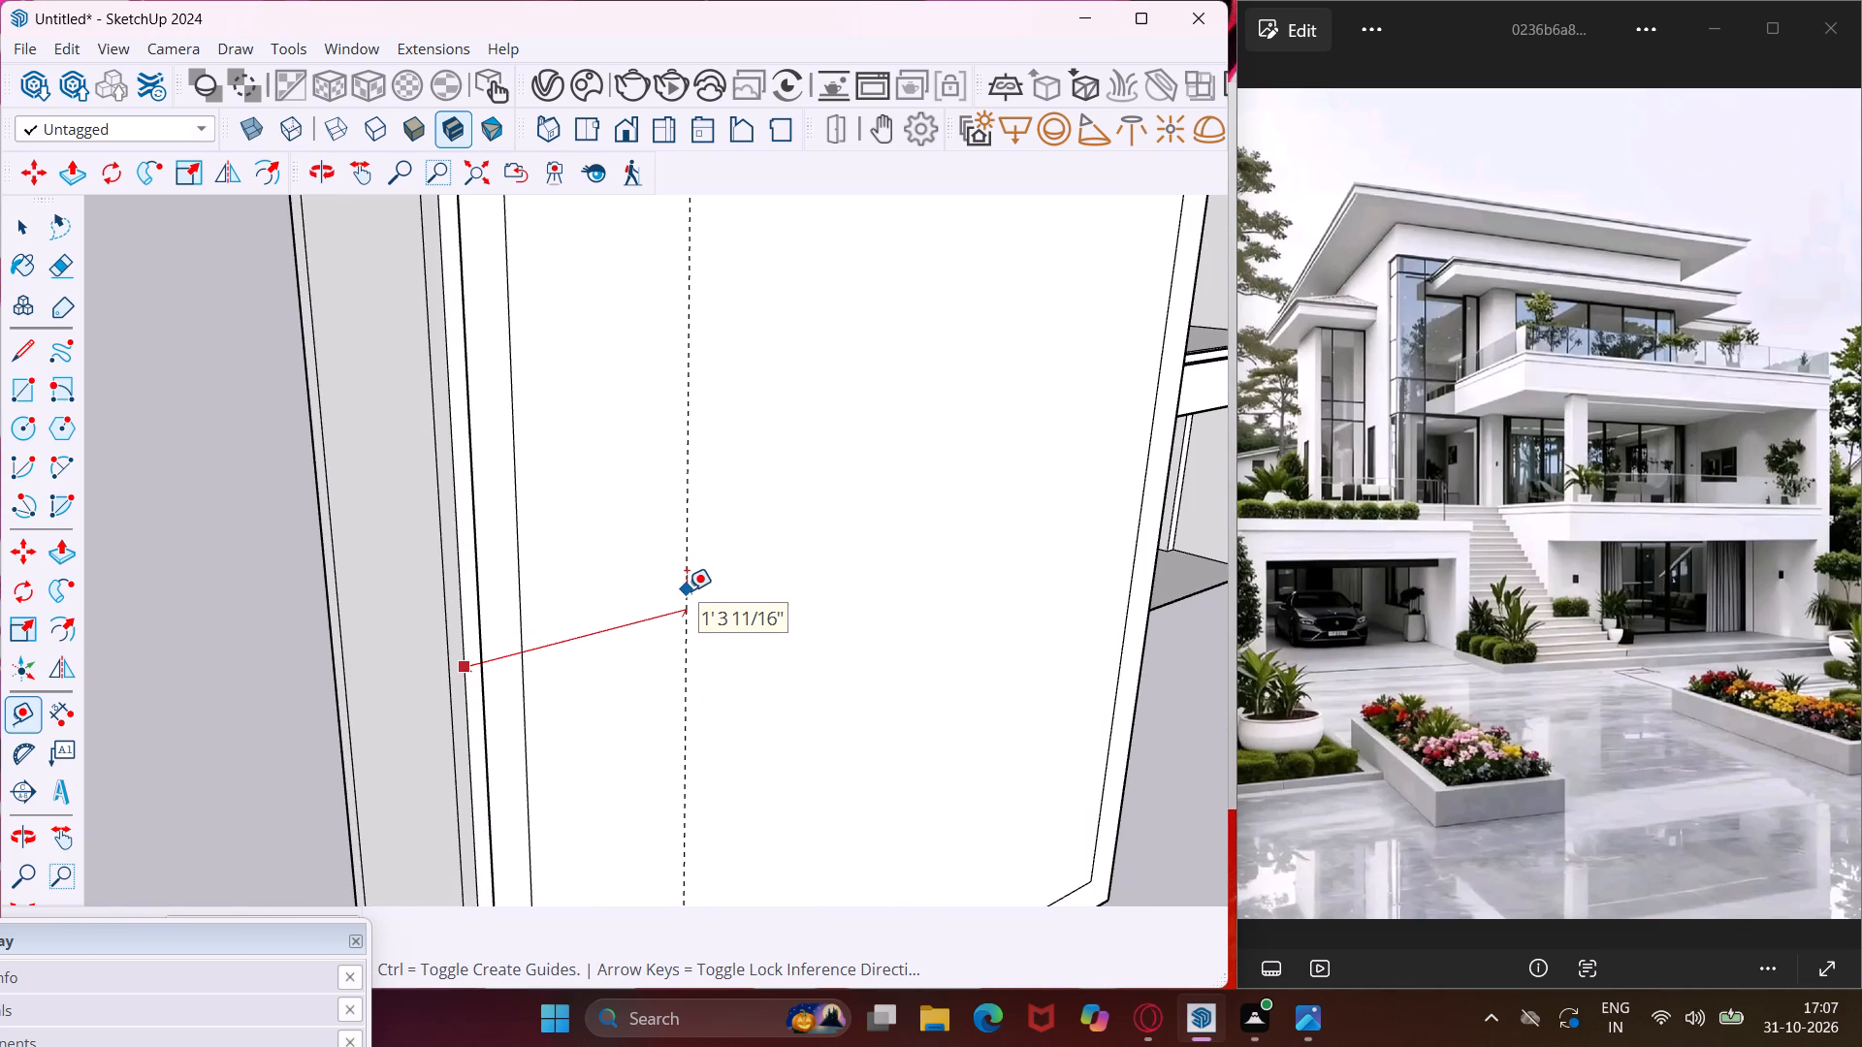
text(2')
key(Return)
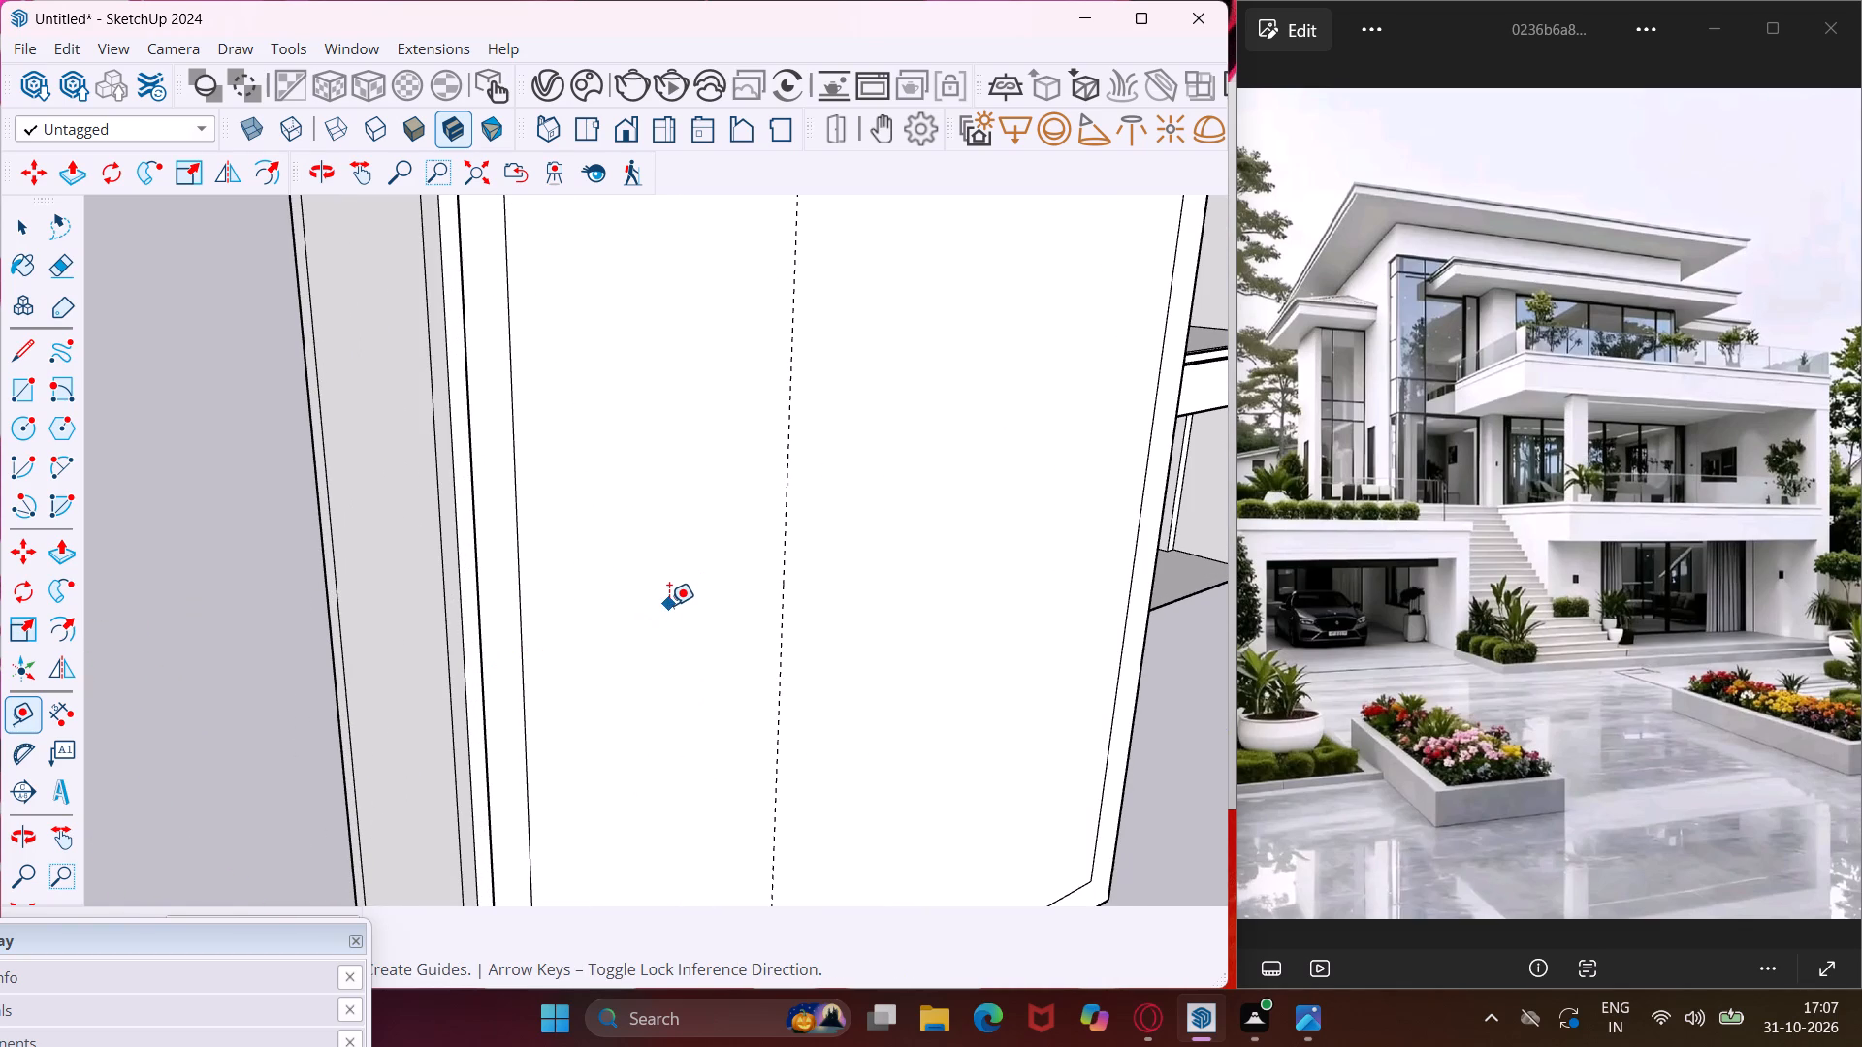
Place a vertical guide line 2' from the corner edge across the wide face of the short, unframed notched panel.
scroll(669, 605, down, 19)
scroll(669, 605, down, 2)
middle_drag(669, 605, 512, 694)
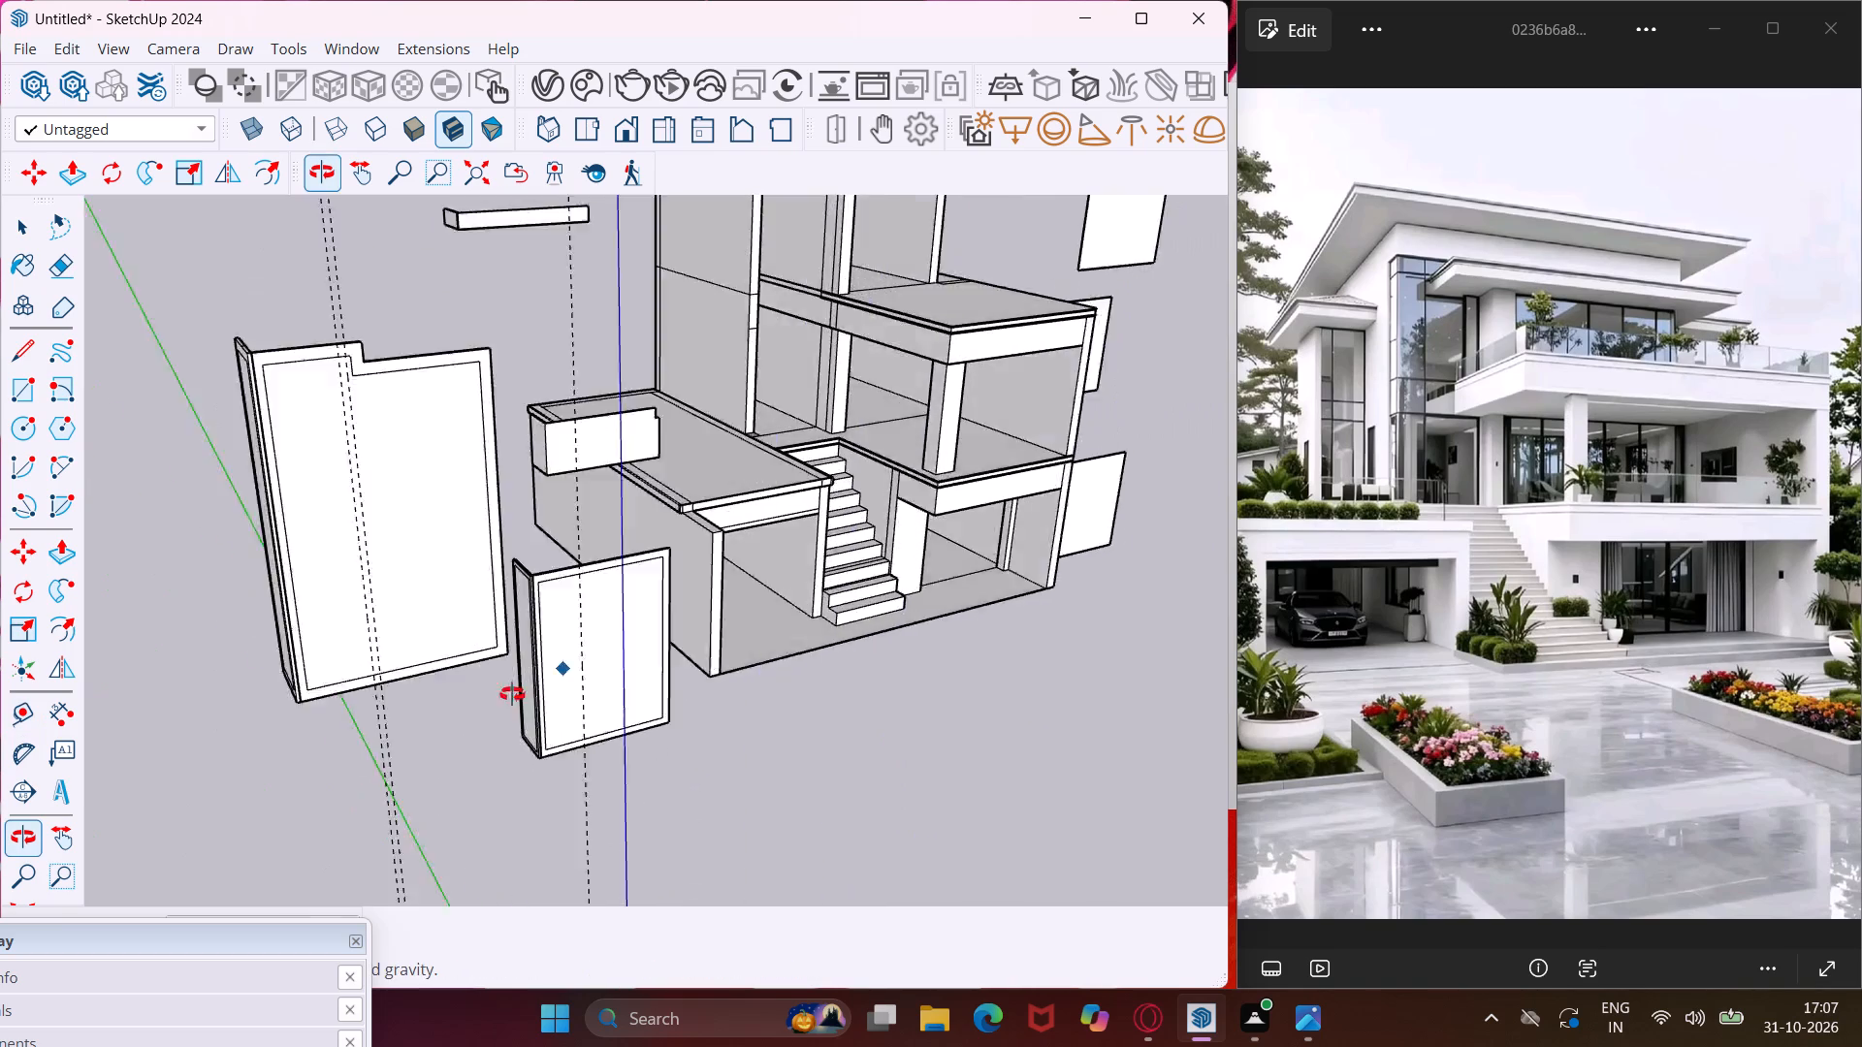
middle_drag(512, 694, 461, 723)
scroll(440, 508, up, 5)
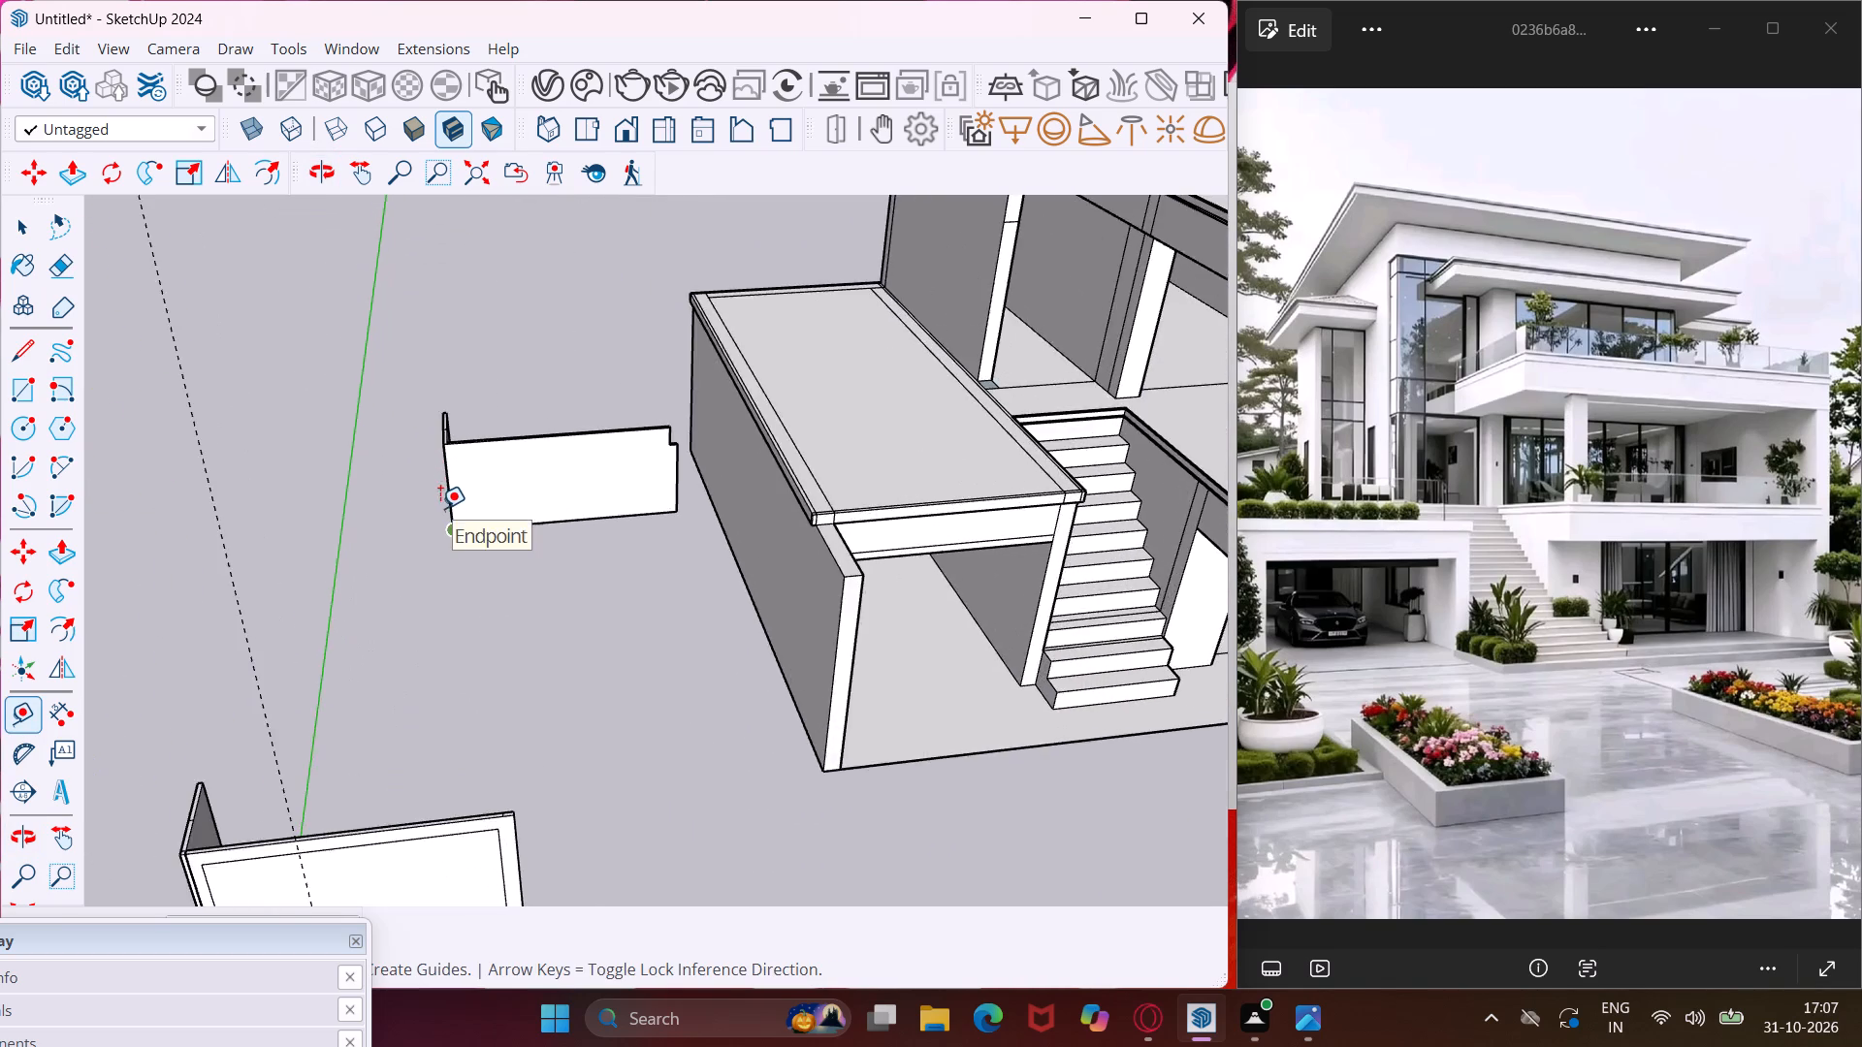
scroll(440, 508, up, 9)
scroll(489, 510, down, 4)
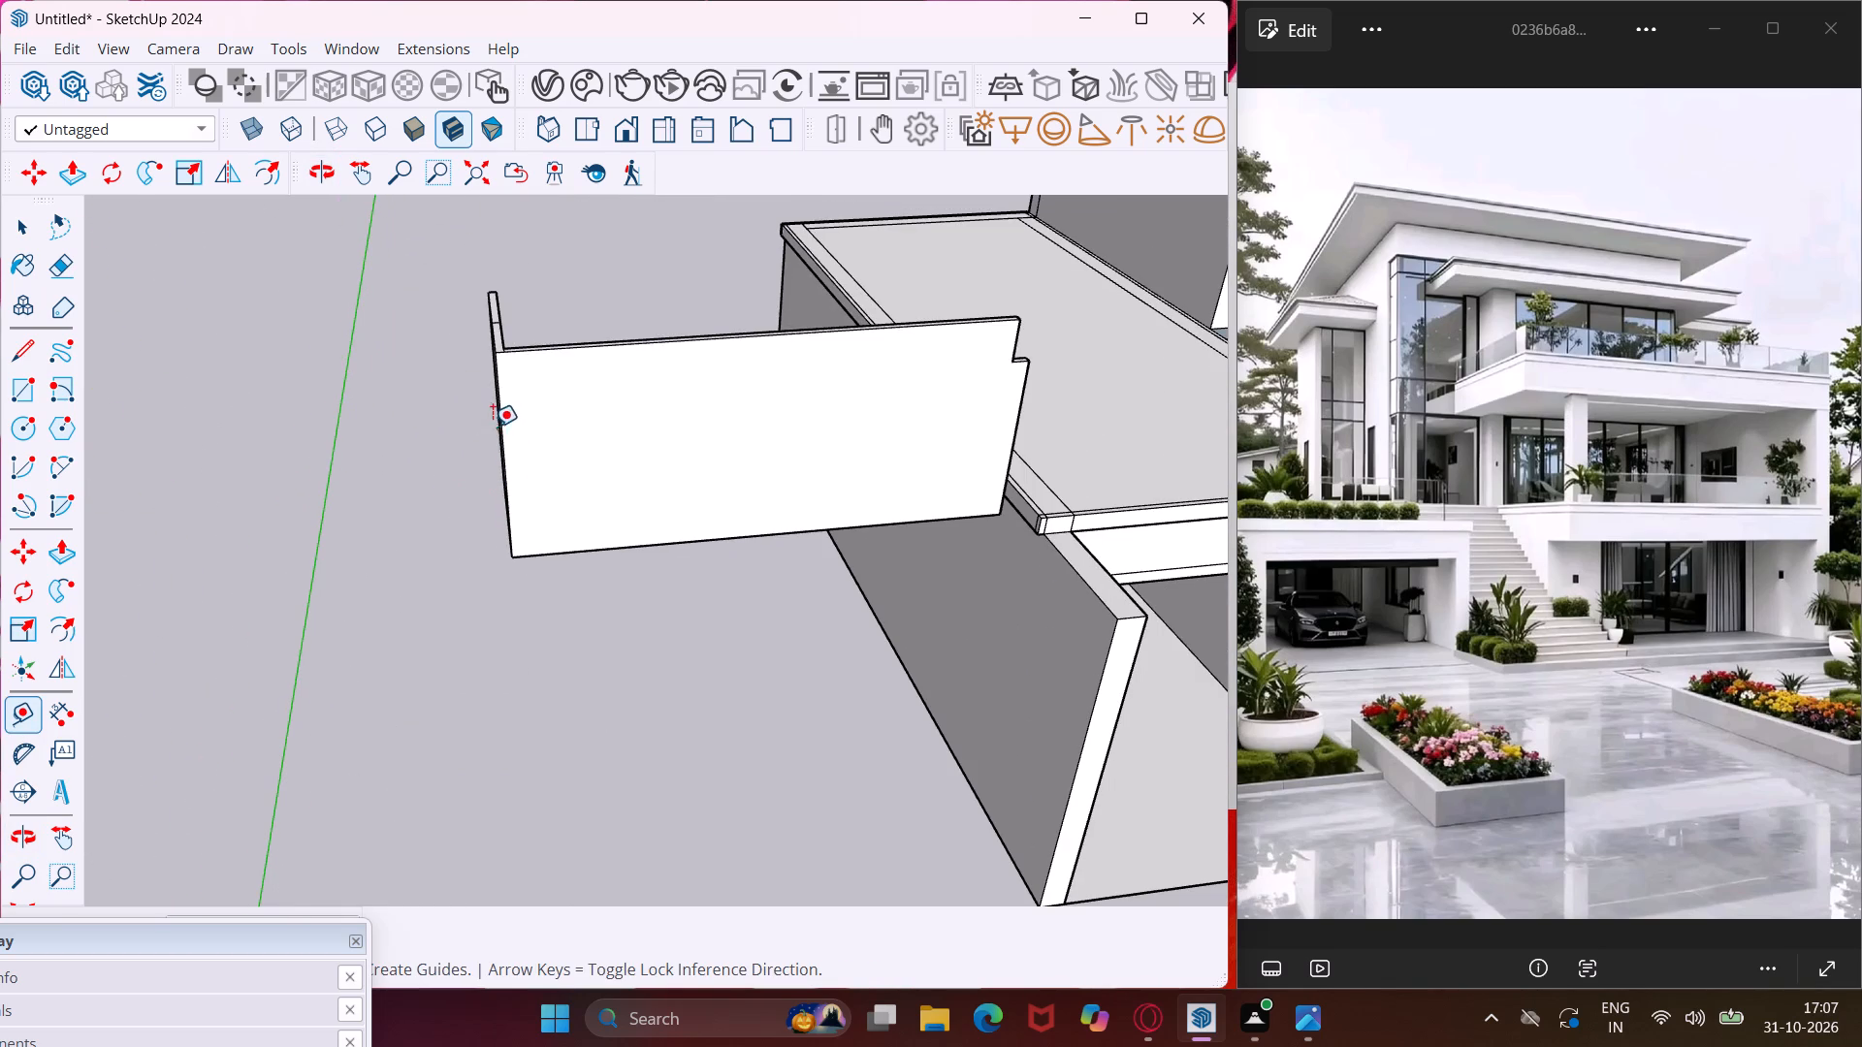
scroll(490, 423, up, 3)
click(552, 512)
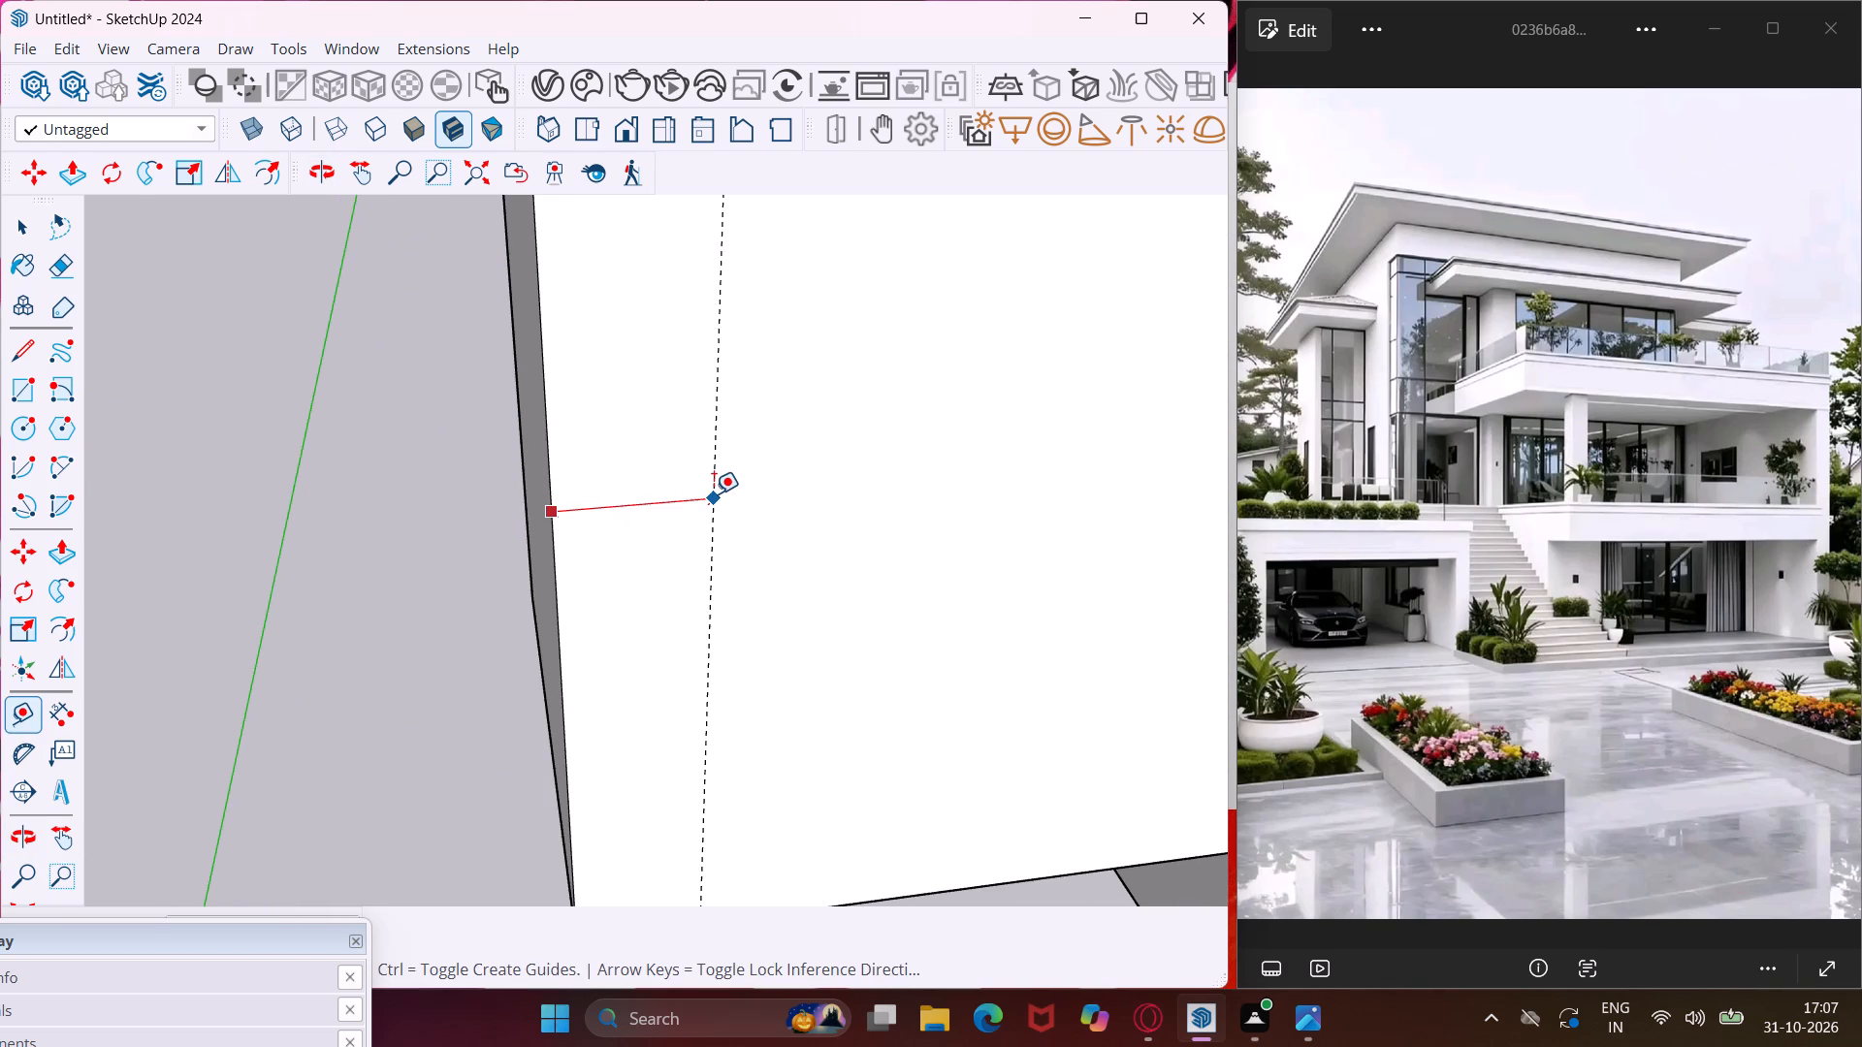
text(2')
key(Return)
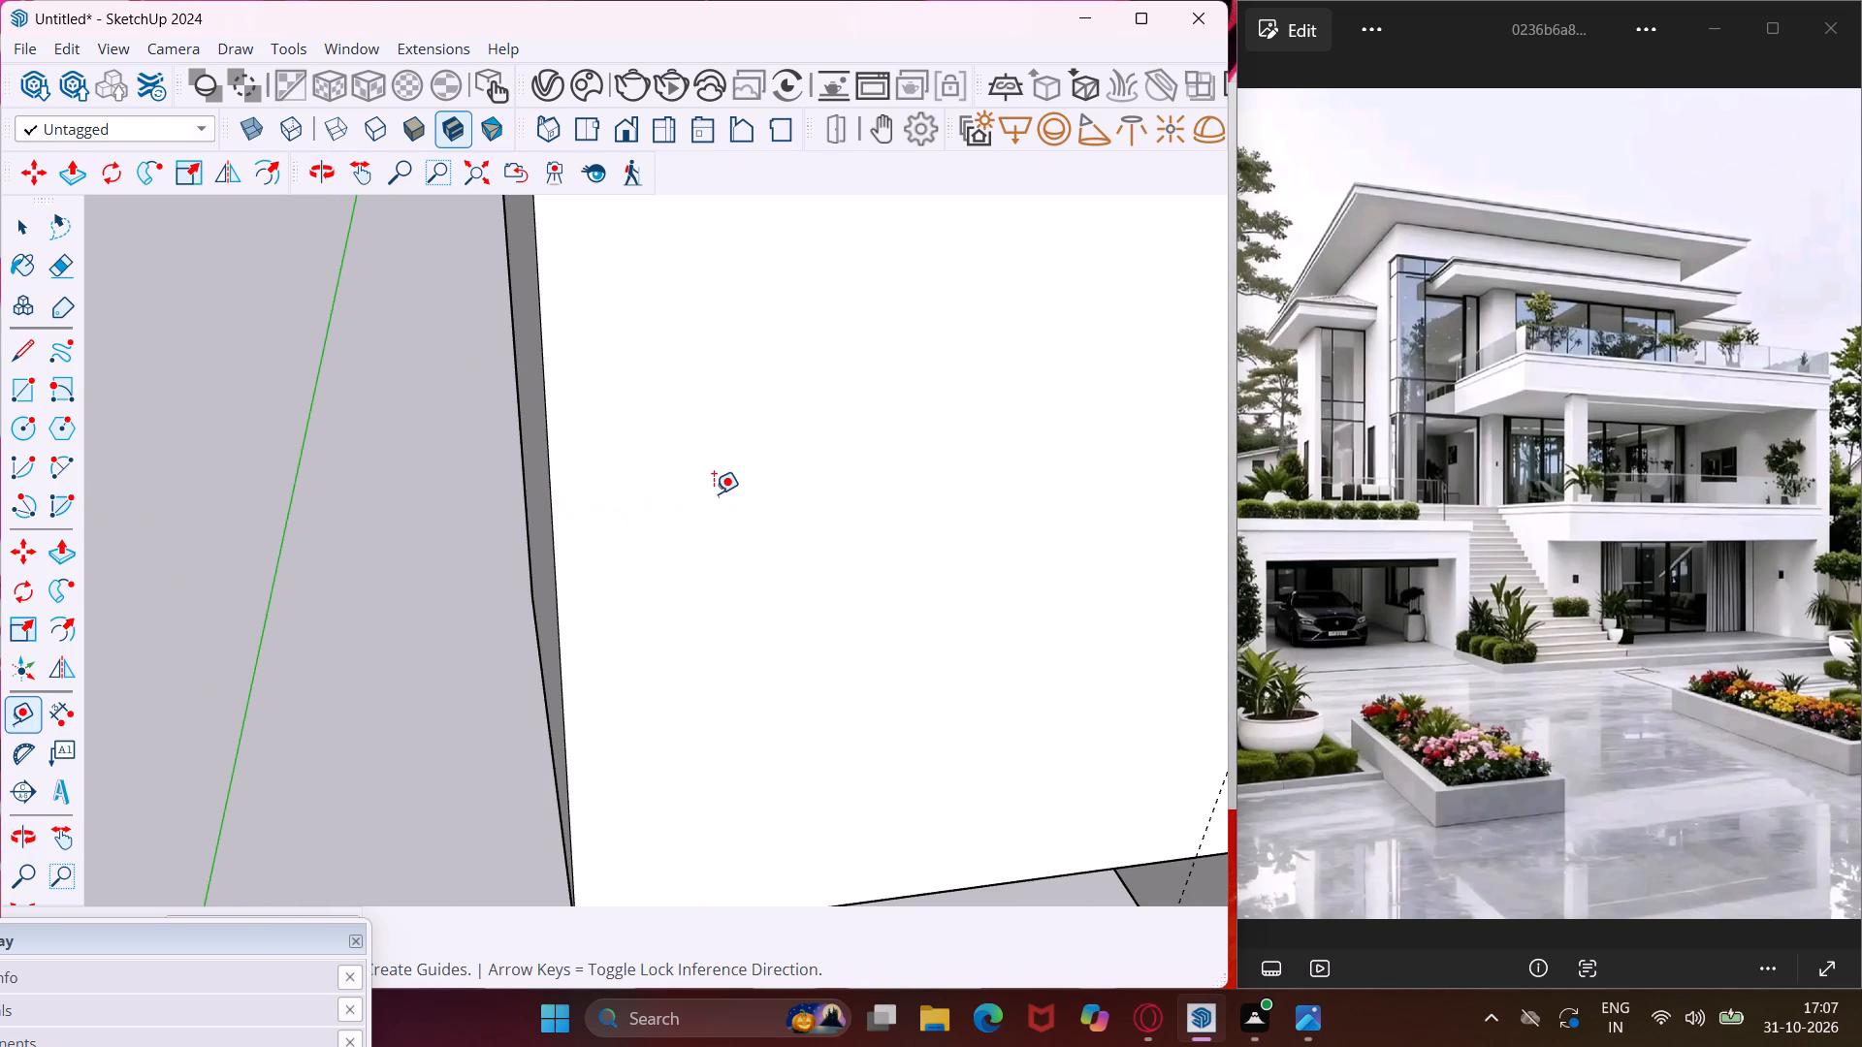
Place a vertical guide line 2' from the corner edge across the wide face of the narrow topmost strip panel.
scroll(714, 493, down, 16)
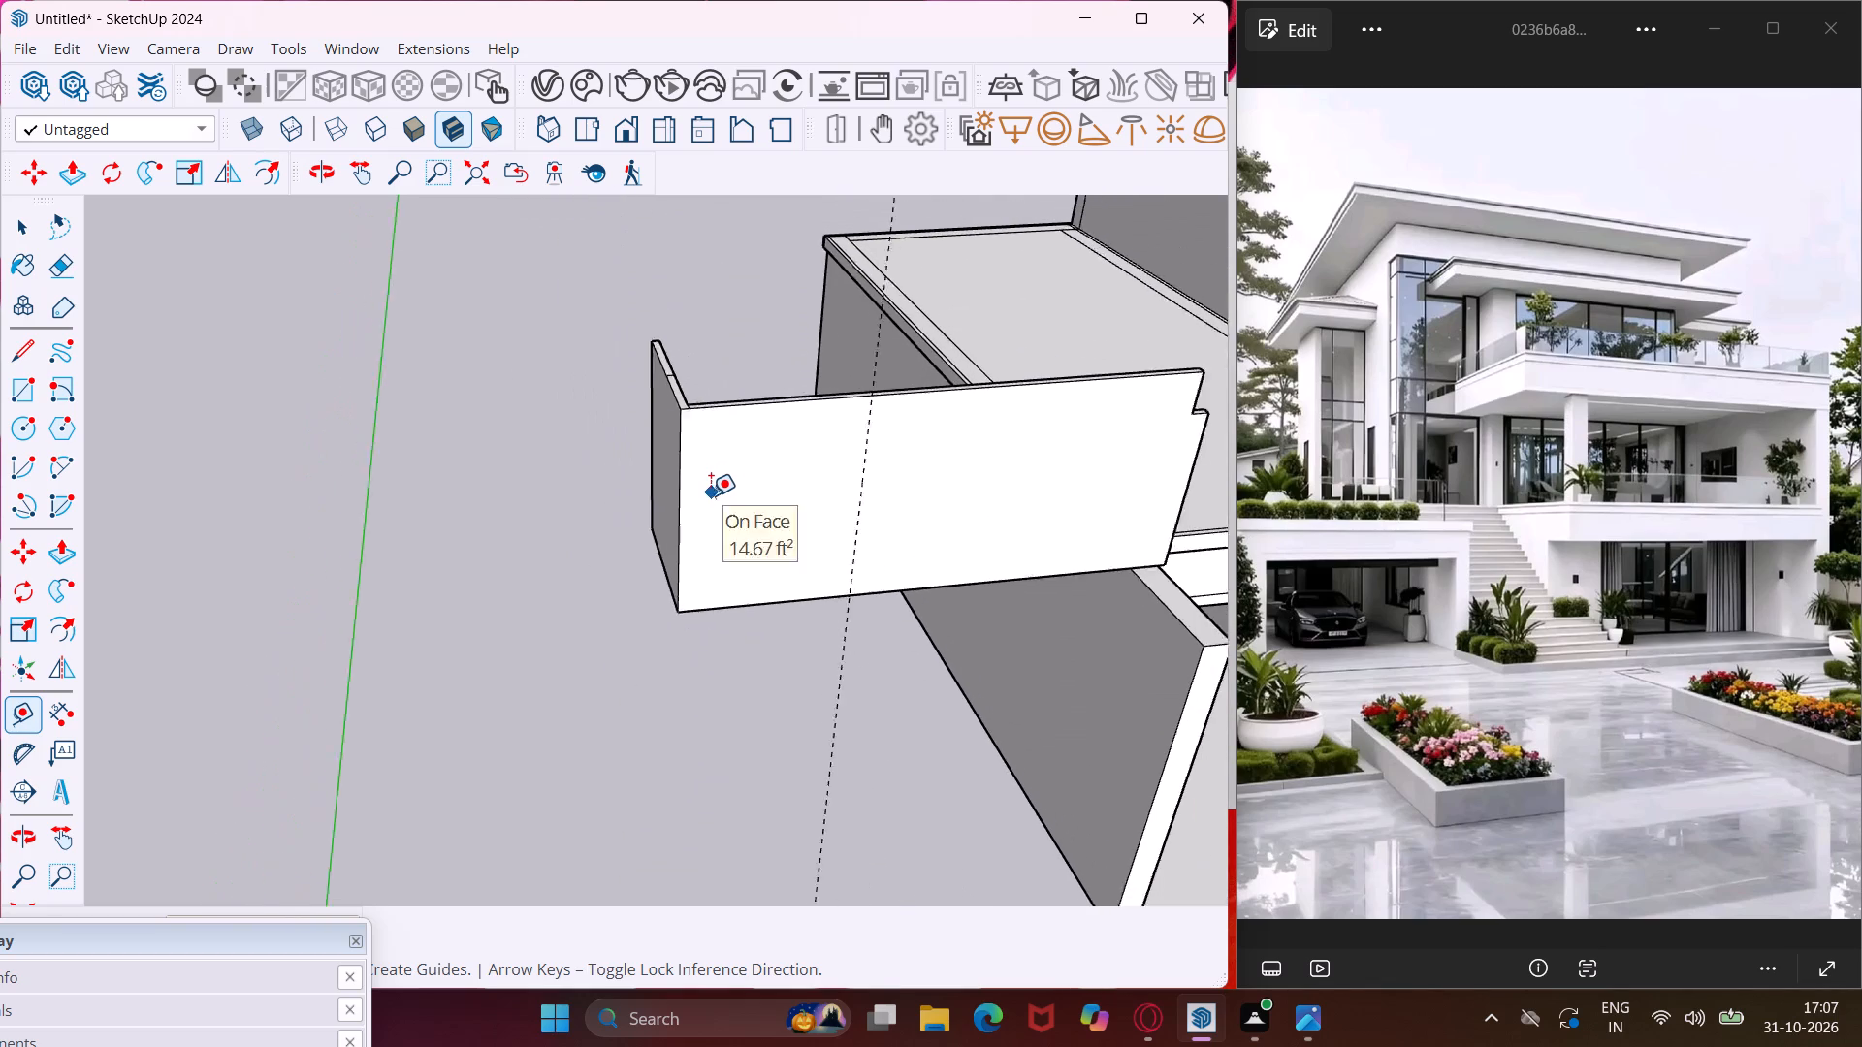
scroll(711, 495, down, 14)
scroll(611, 256, up, 5)
scroll(611, 256, up, 20)
scroll(611, 256, up, 3)
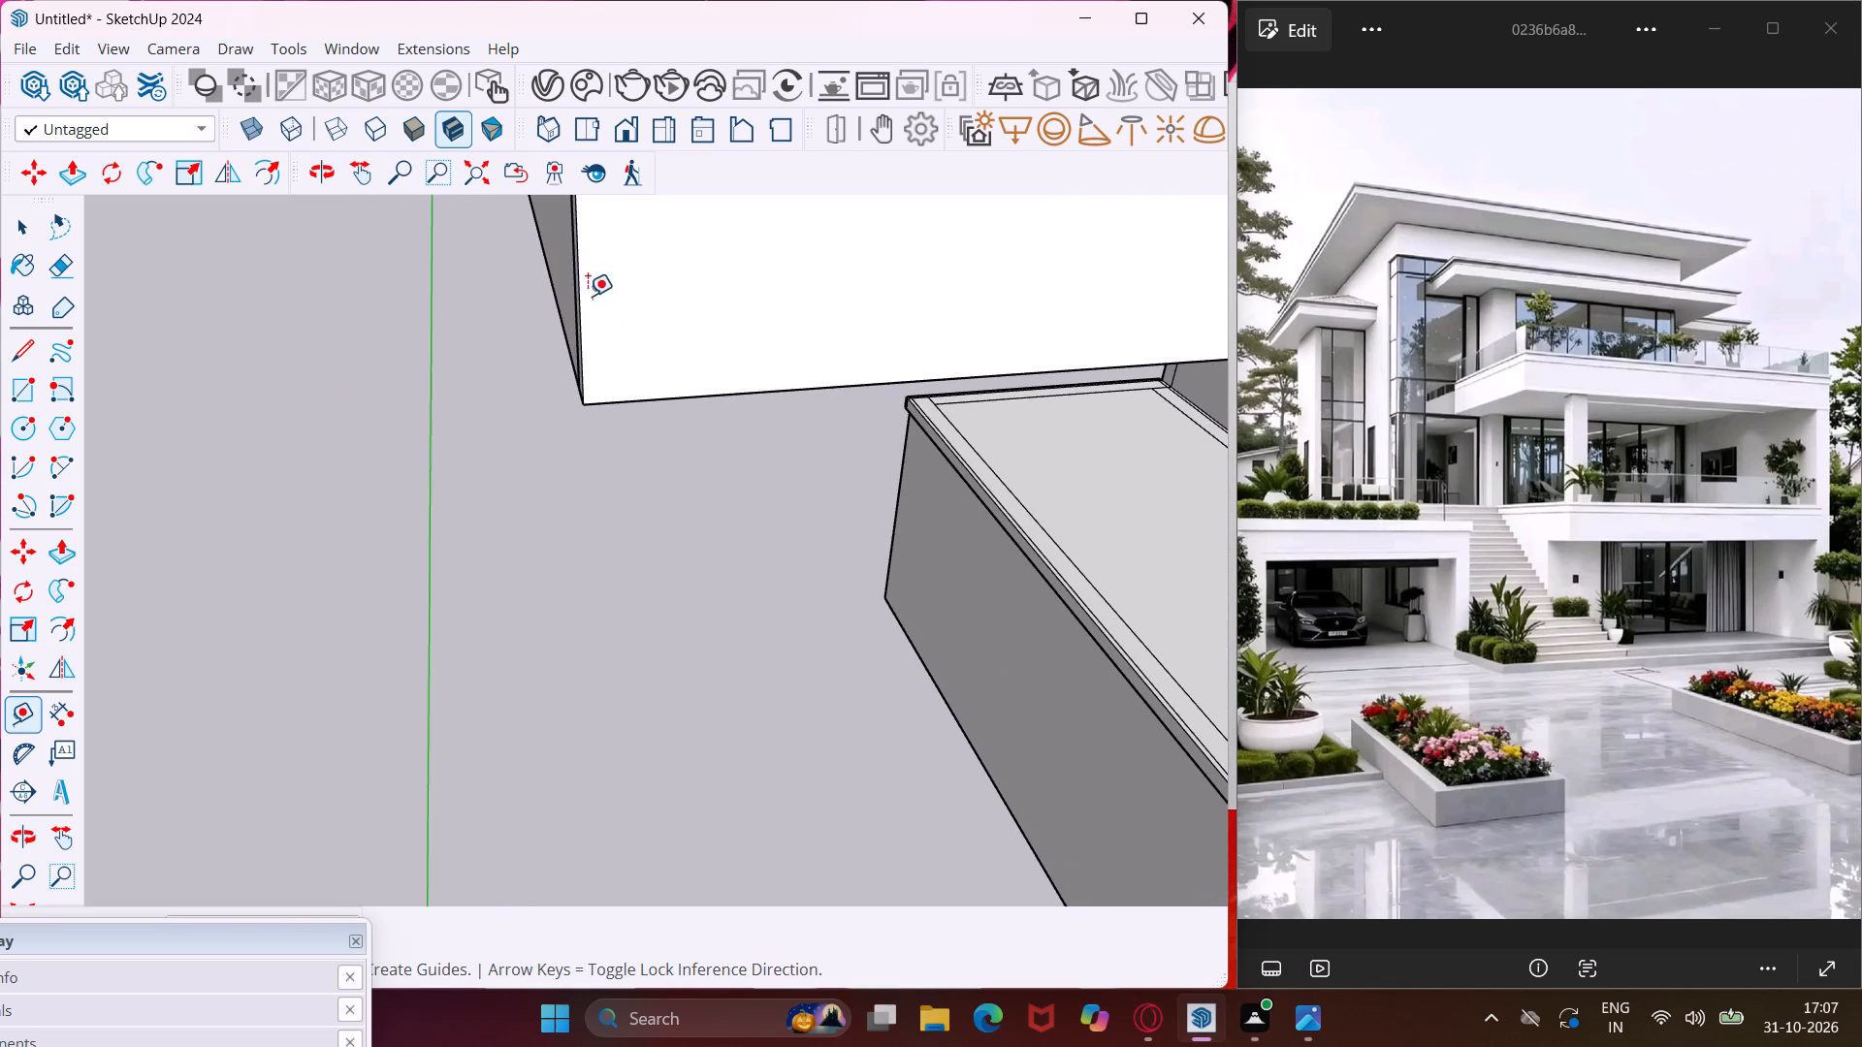
click(578, 301)
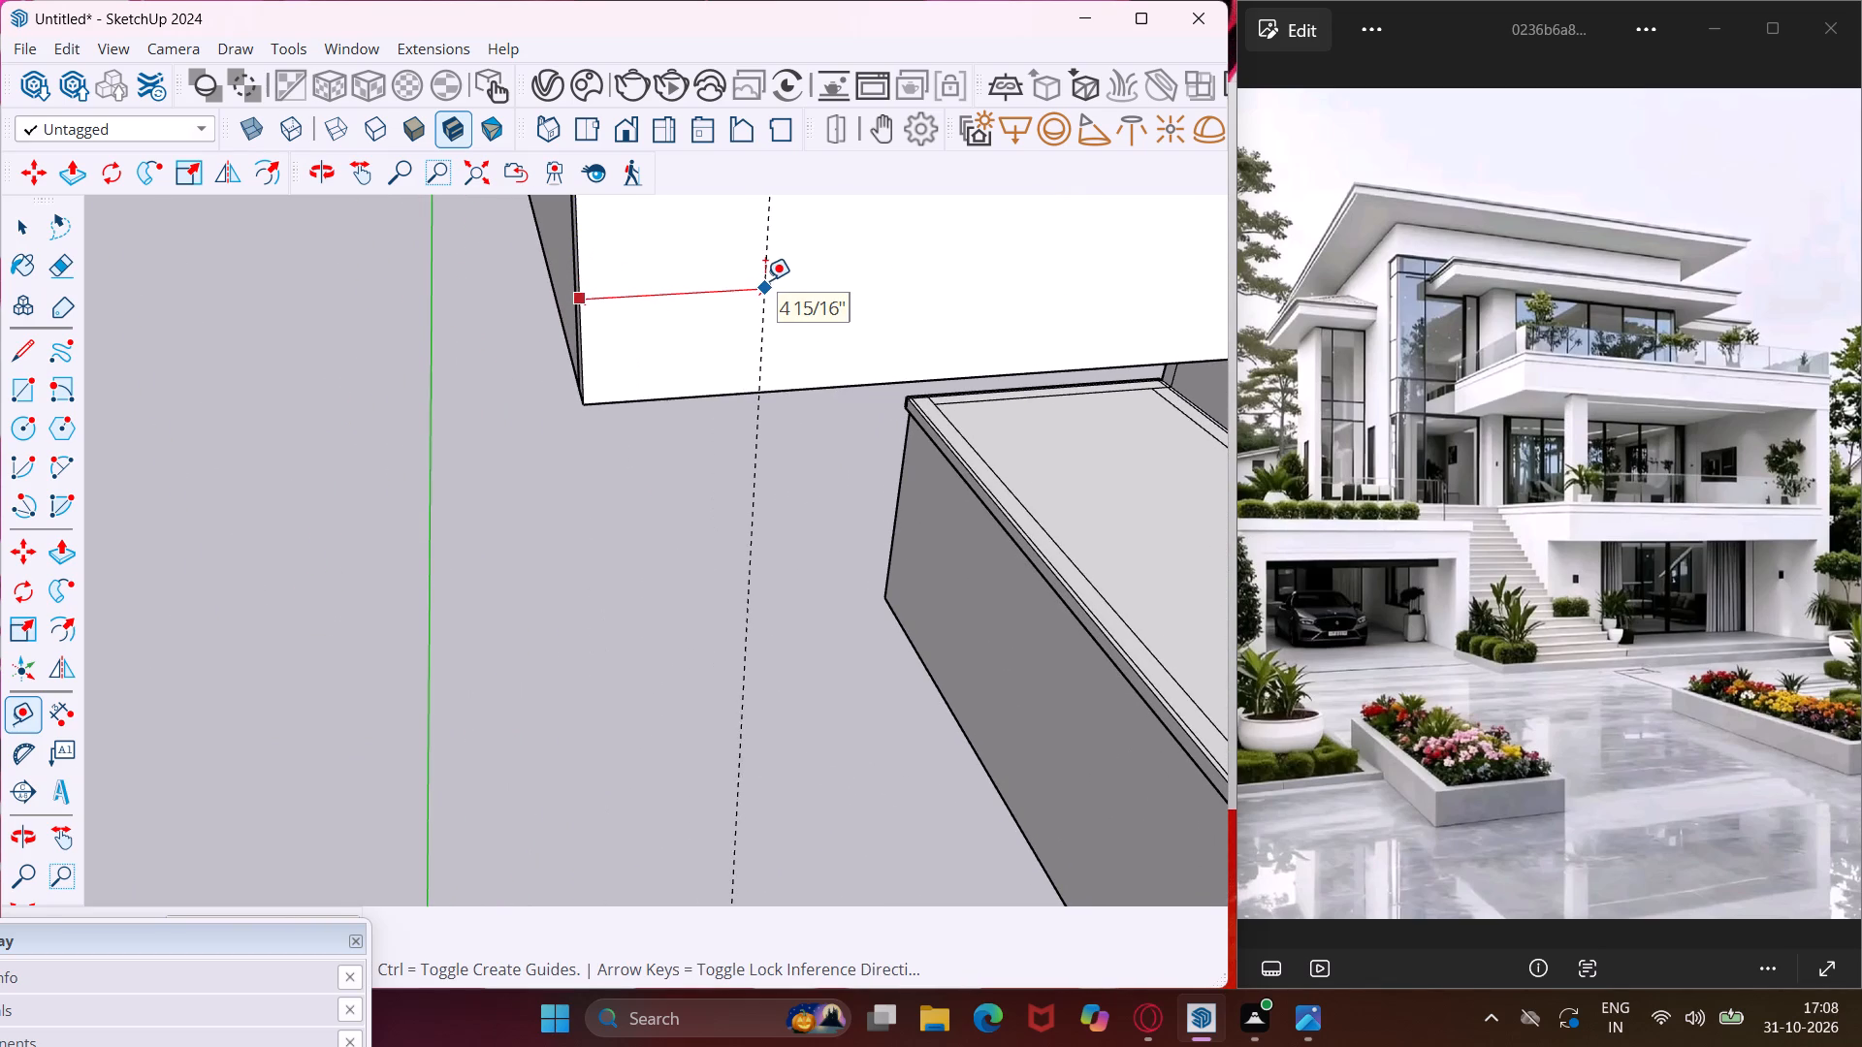
text(2')
key(Return)
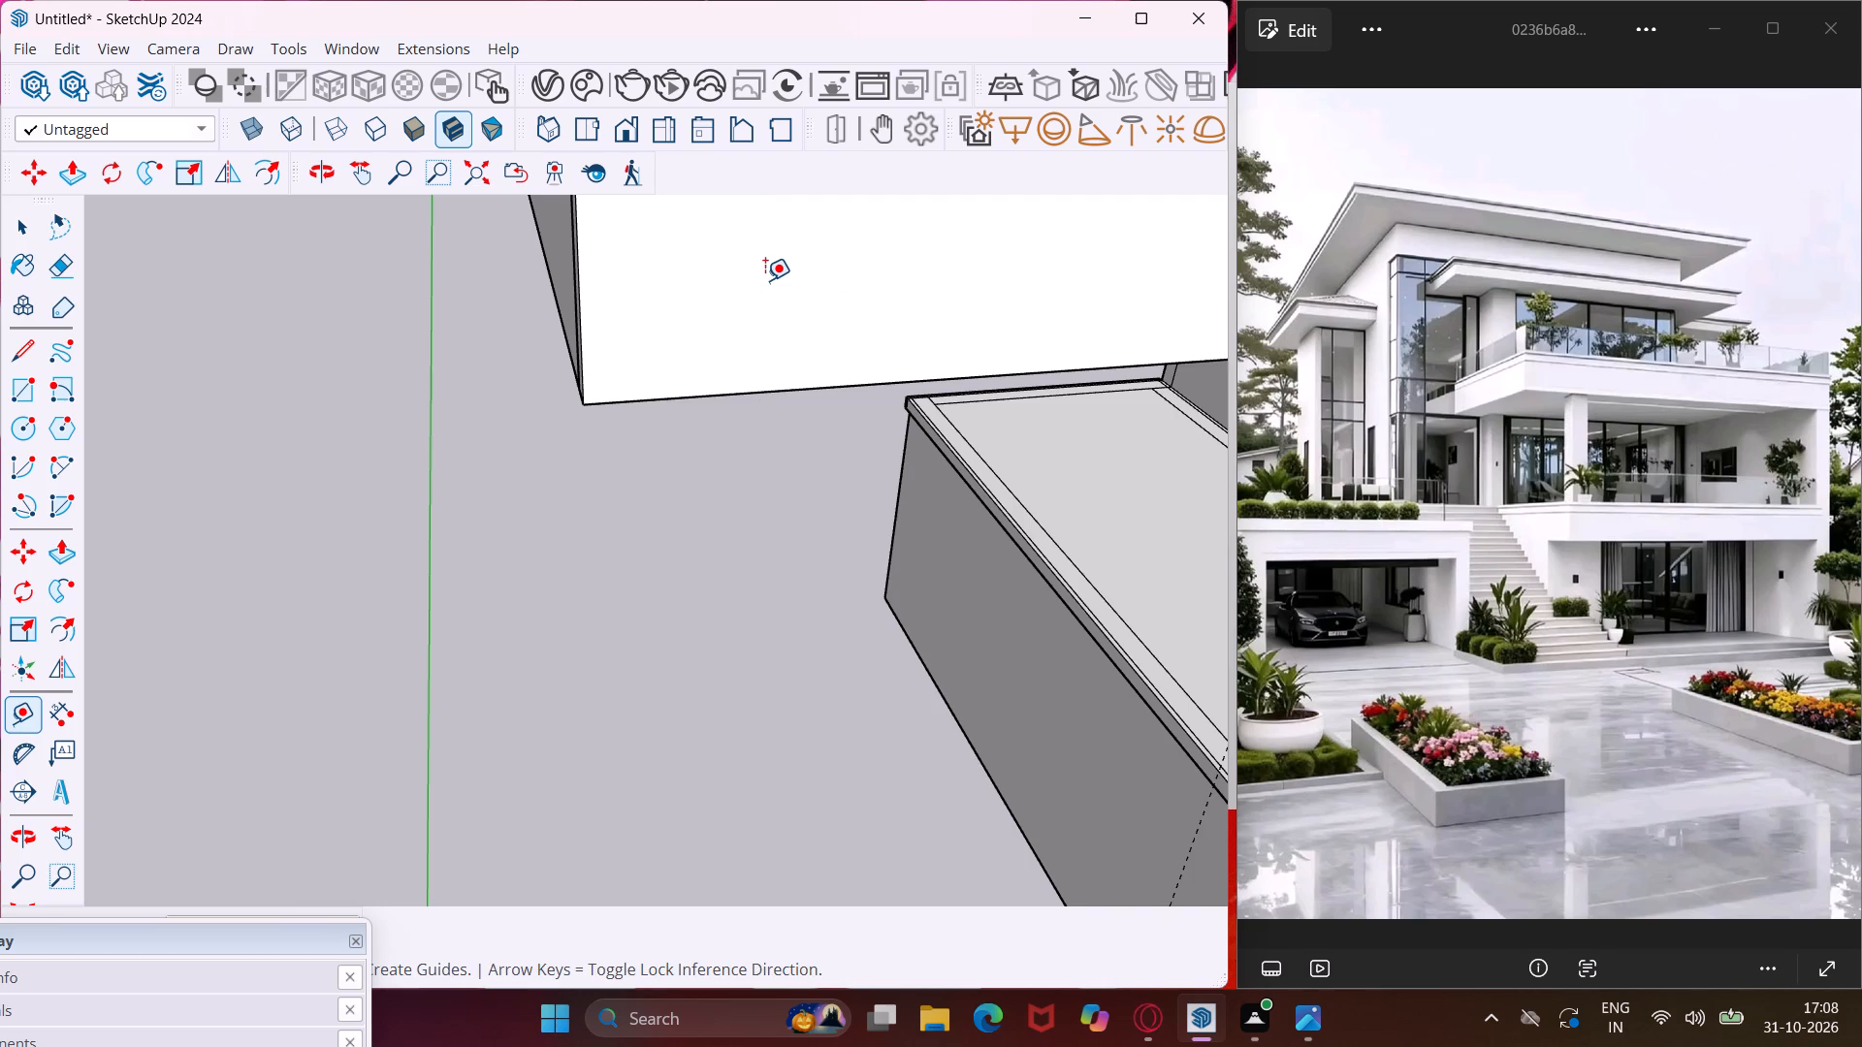
Place a second vertical guide 2" beyond the first guide on the smaller framed rectangular panel's front face.
scroll(764, 280, down, 6)
scroll(716, 314, down, 18)
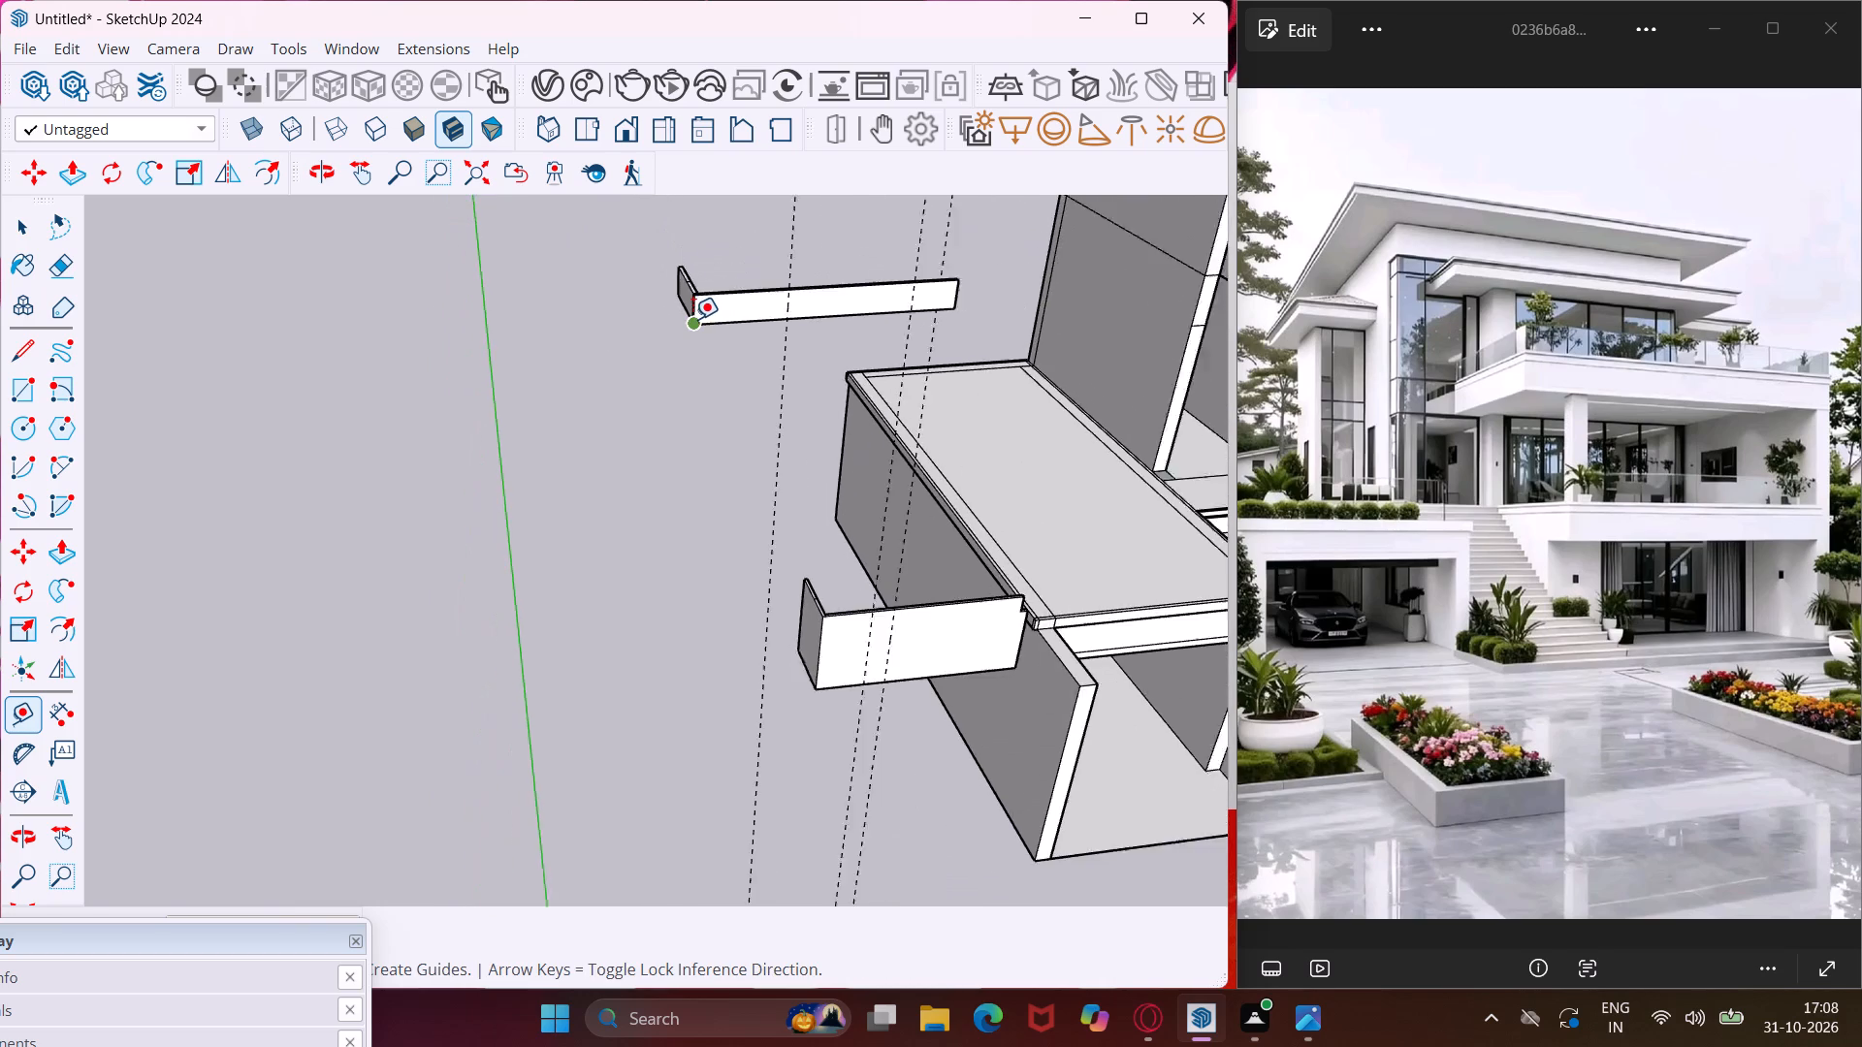
scroll(693, 319, down, 9)
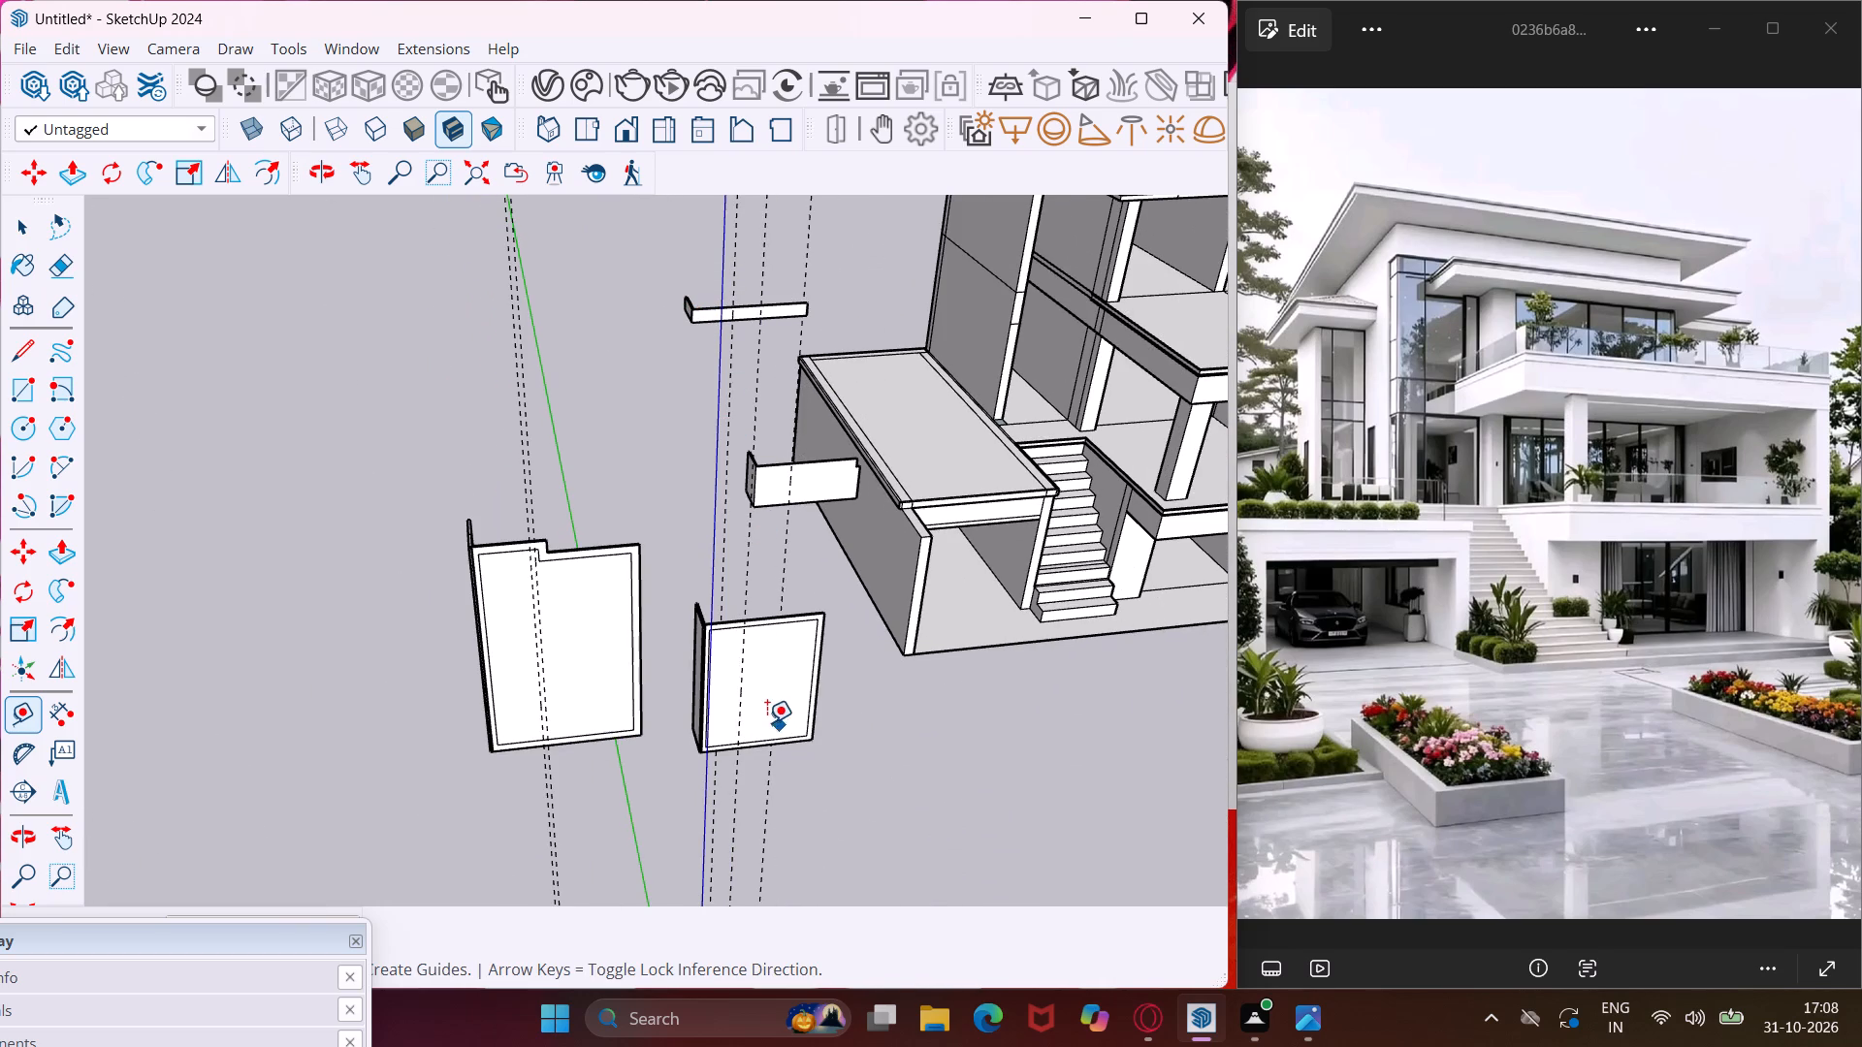
scroll(750, 688, up, 20)
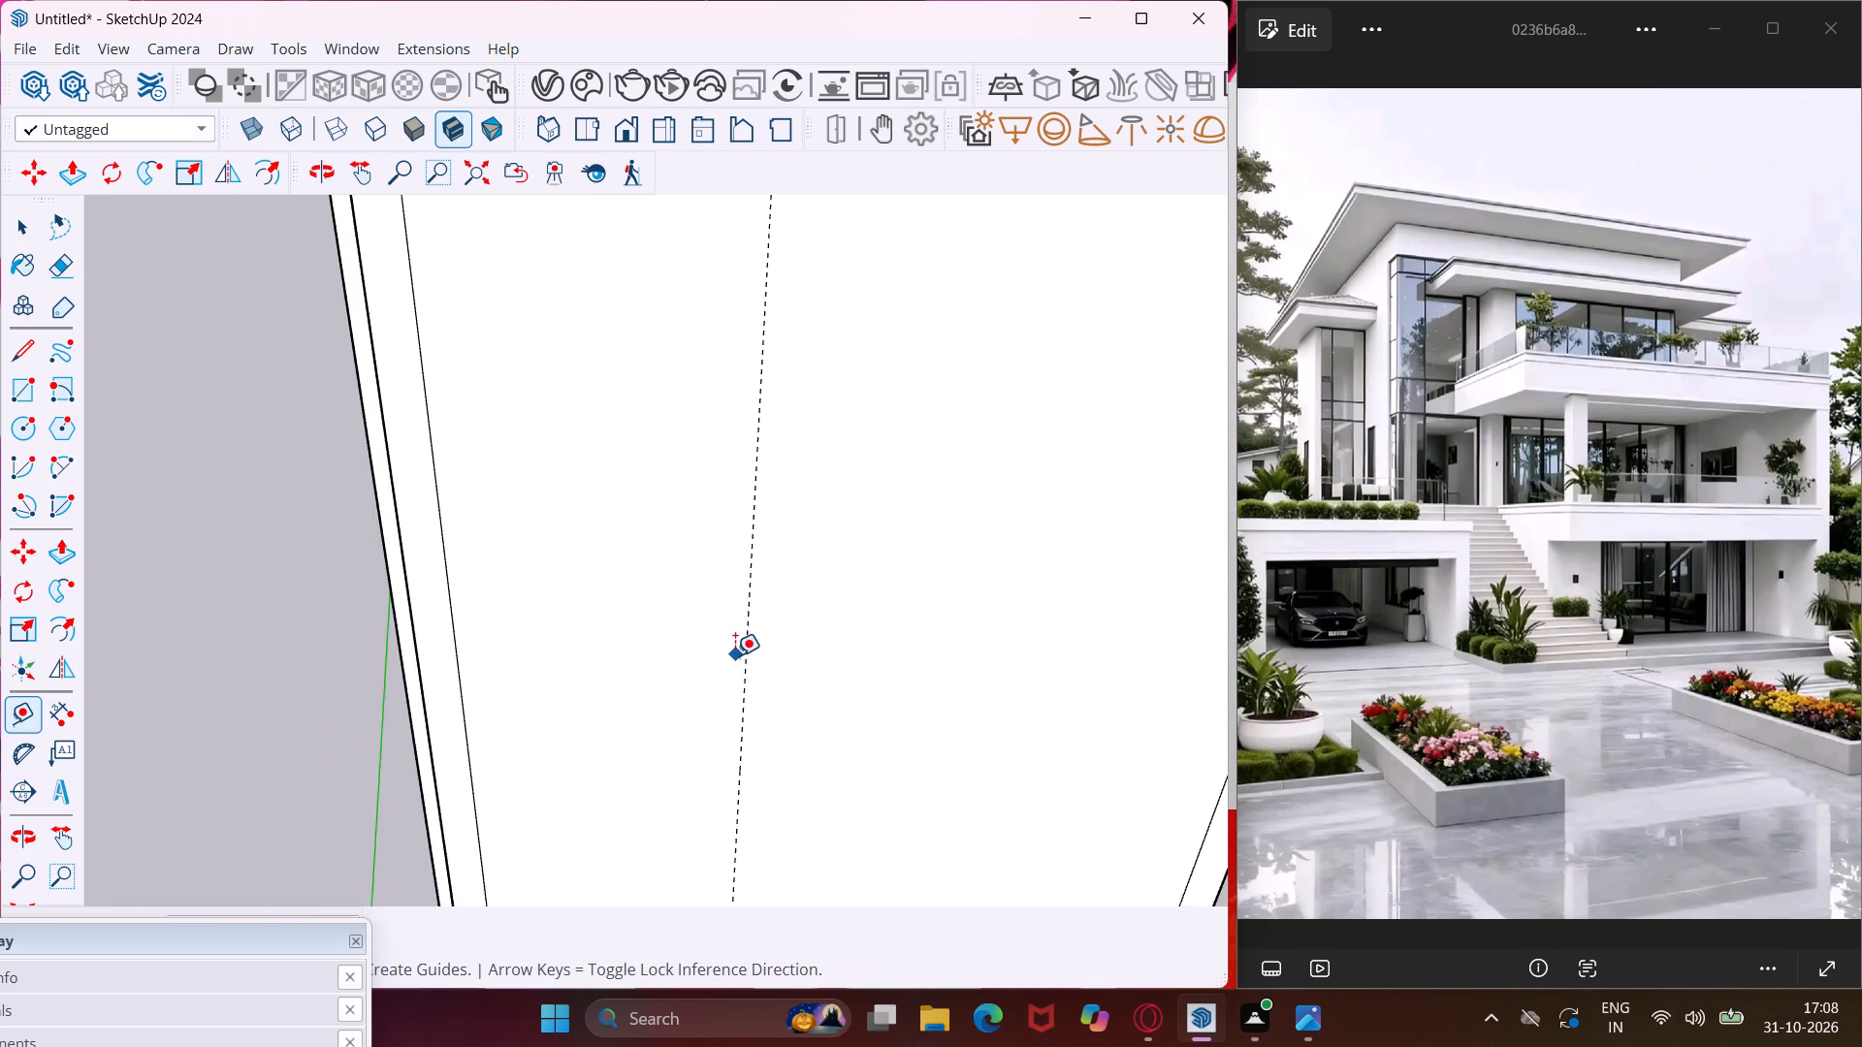
scroll(735, 655, up, 5)
click(754, 650)
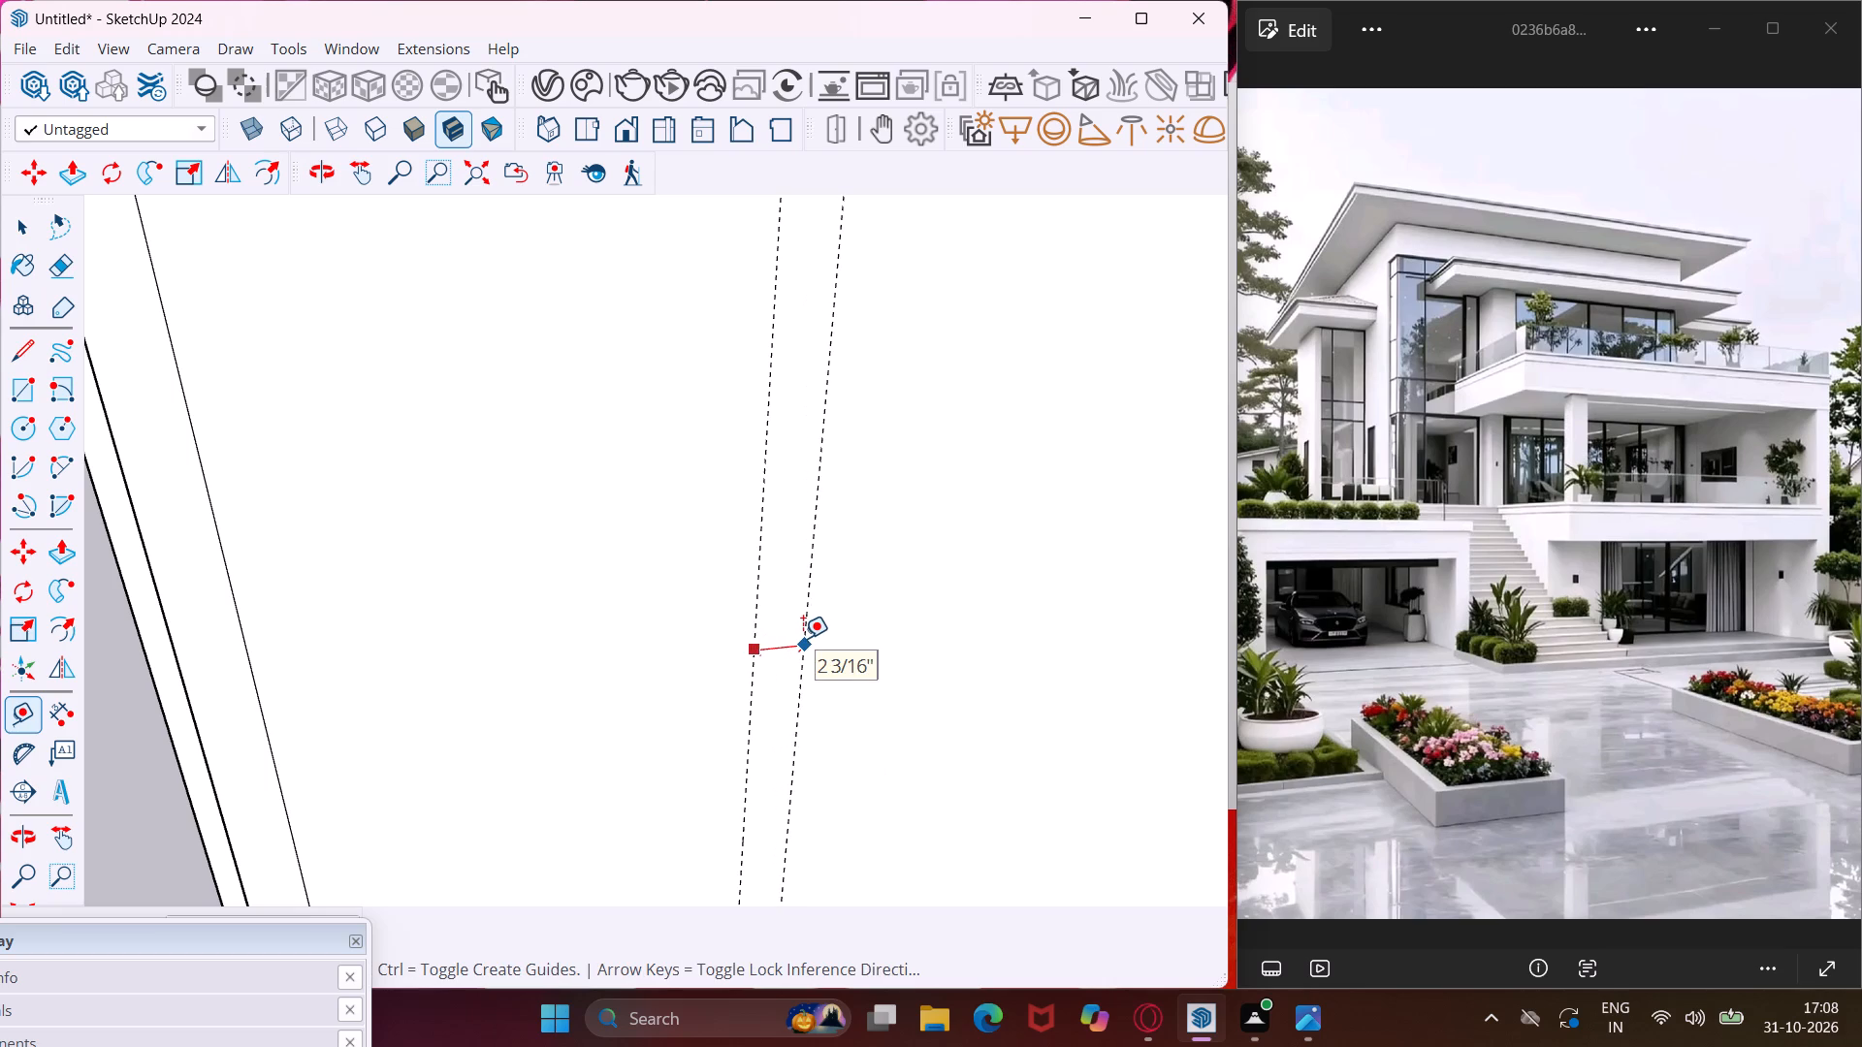
text(2")
key(Return)
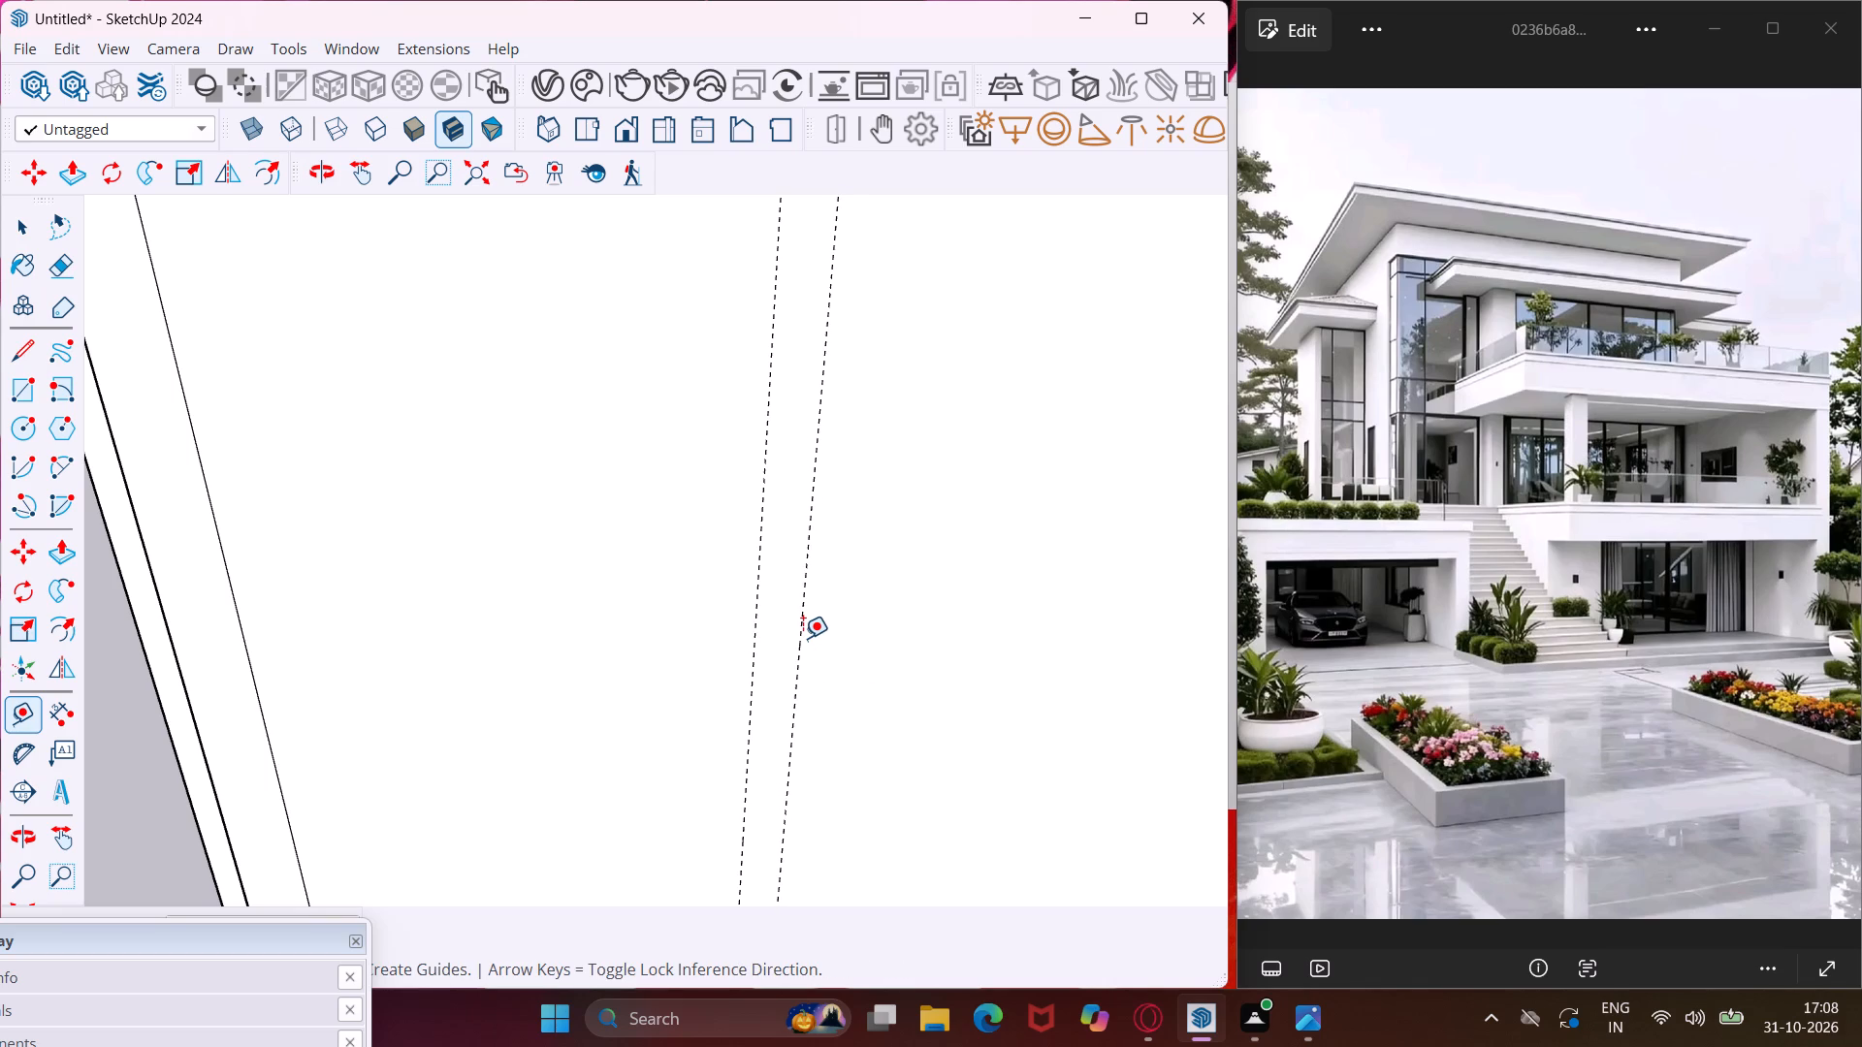
Place a second vertical guide 2" beyond the first guide on the short notched panel's wide face.
scroll(776, 658, down, 19)
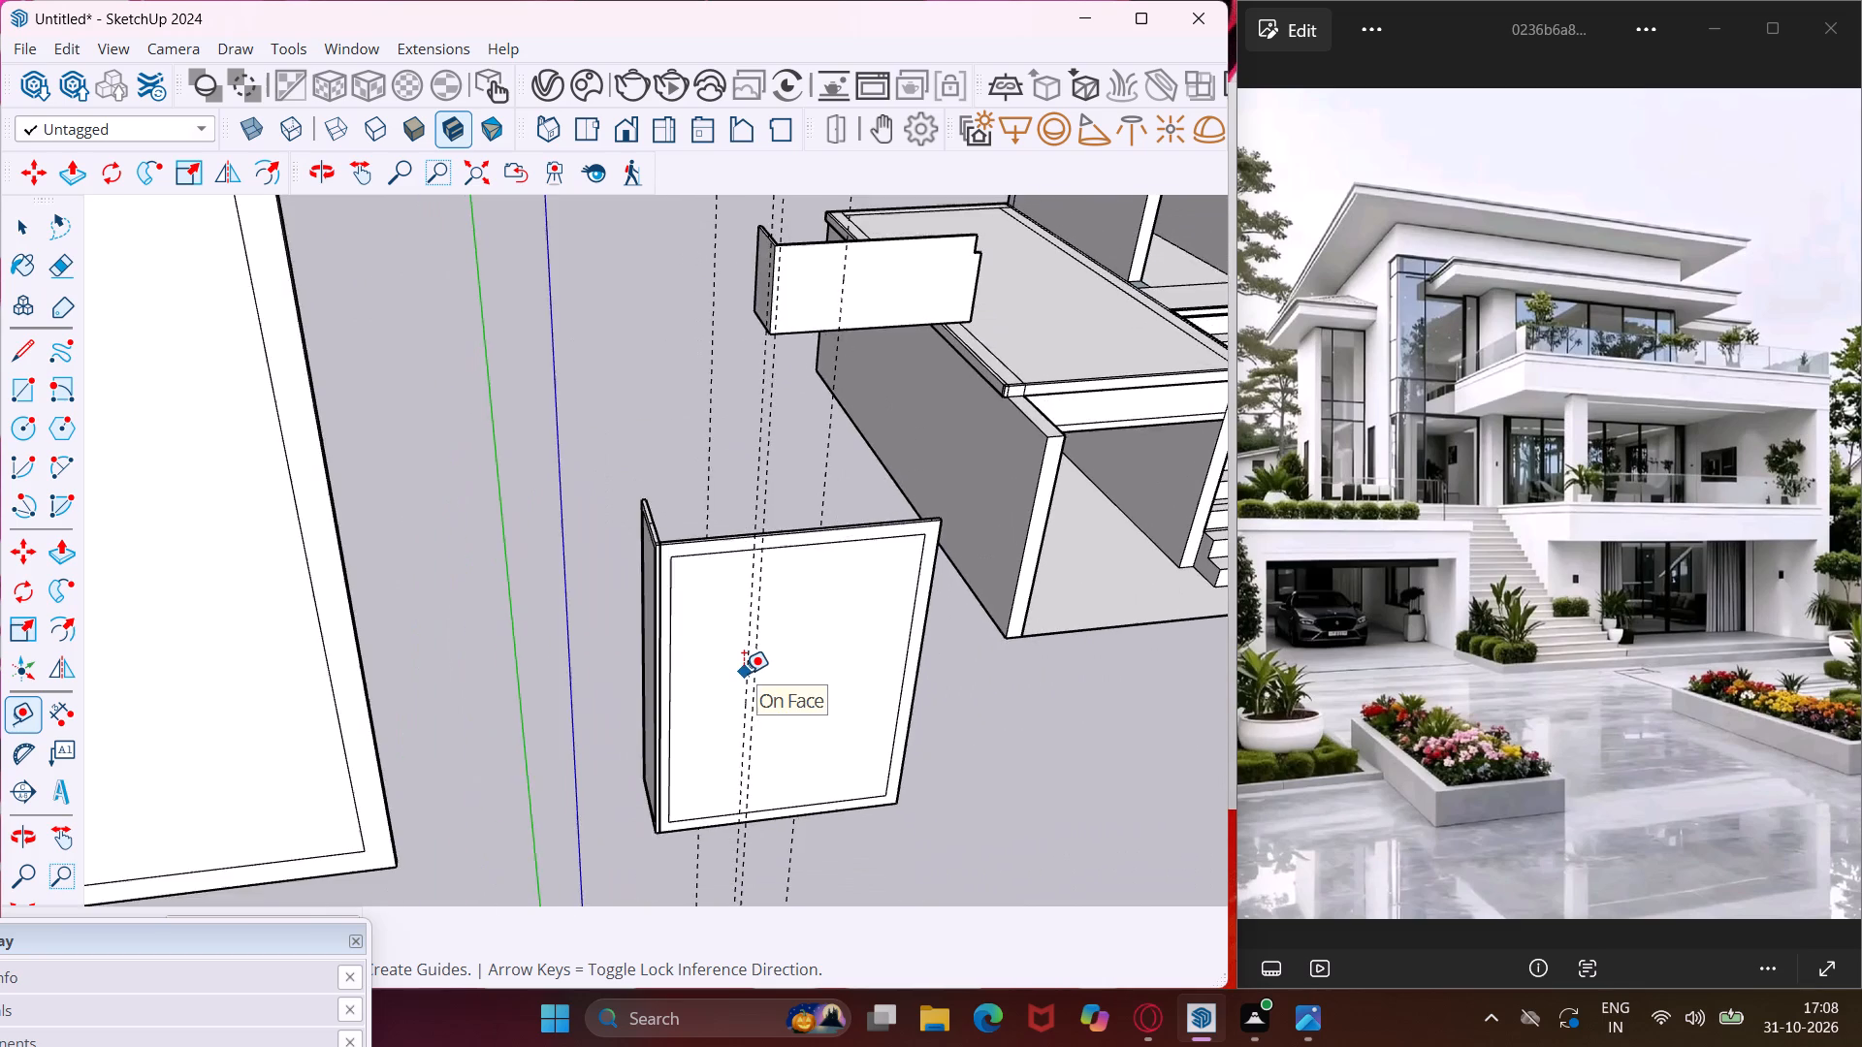
scroll(744, 673, down, 4)
scroll(819, 377, up, 13)
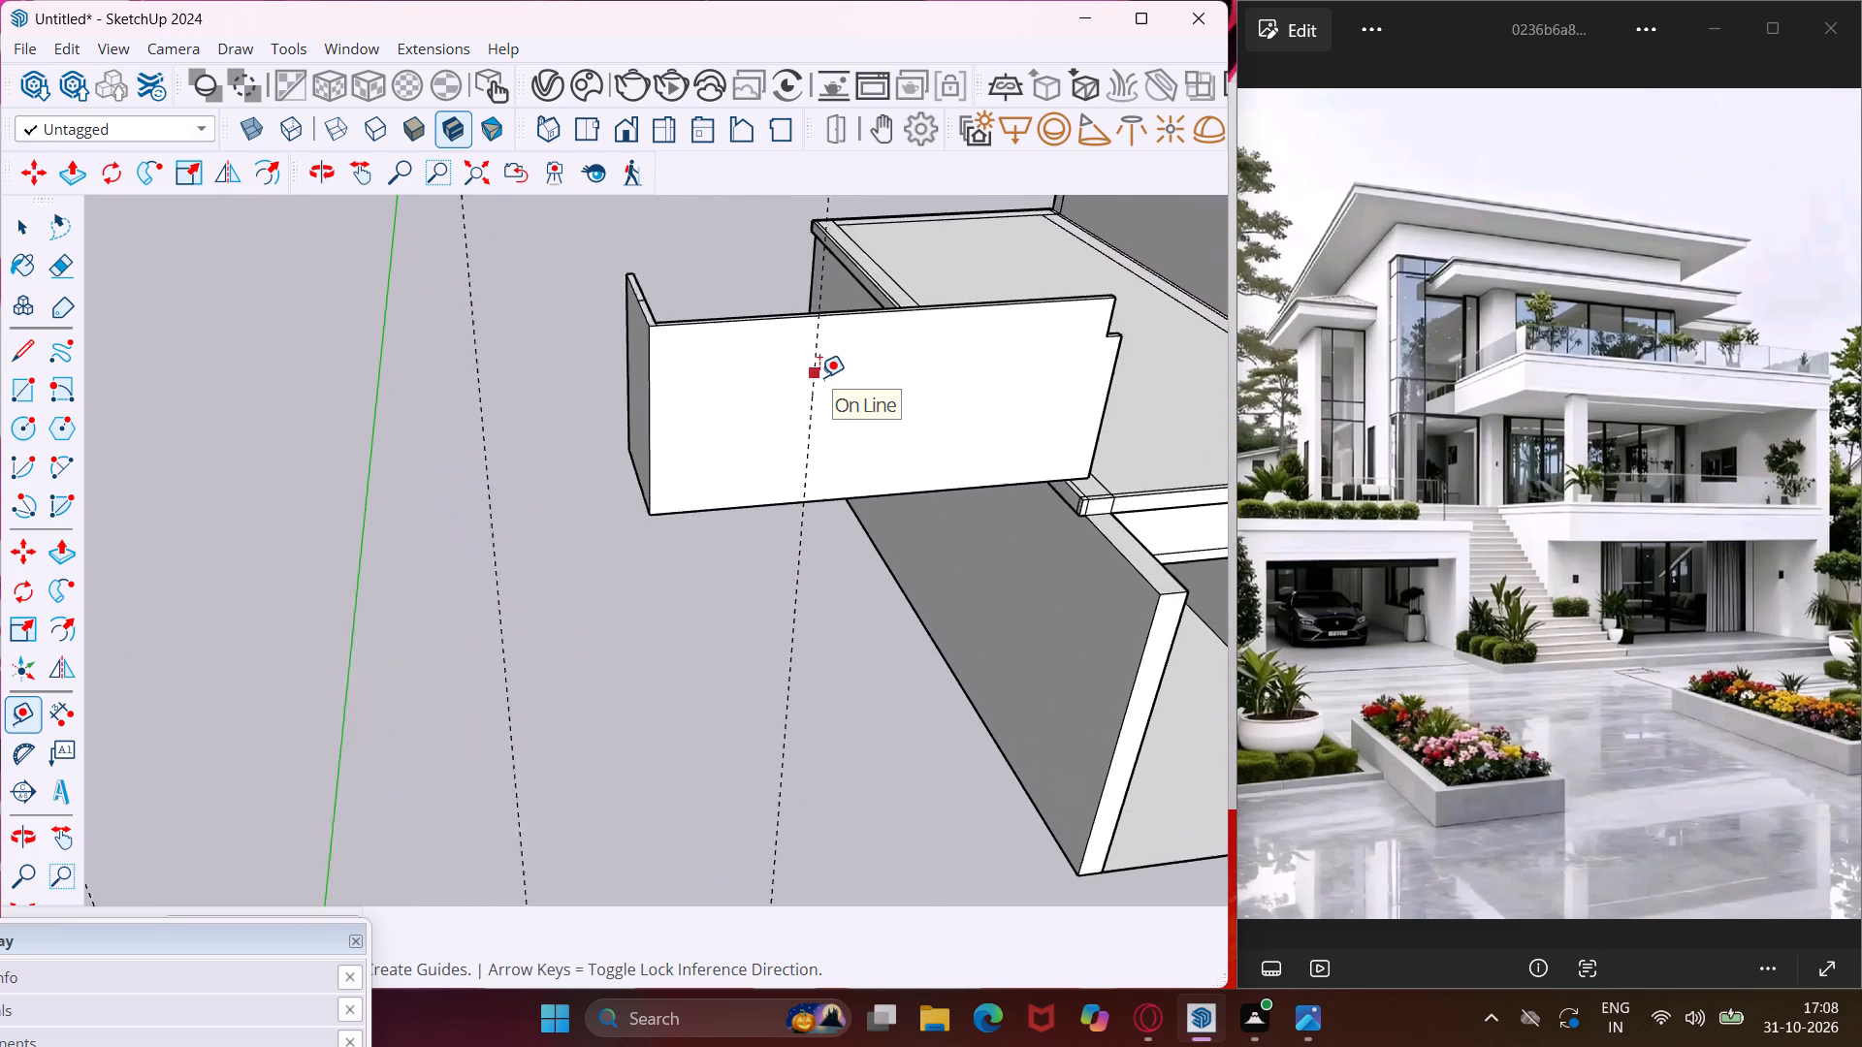
scroll(819, 377, up, 7)
click(808, 390)
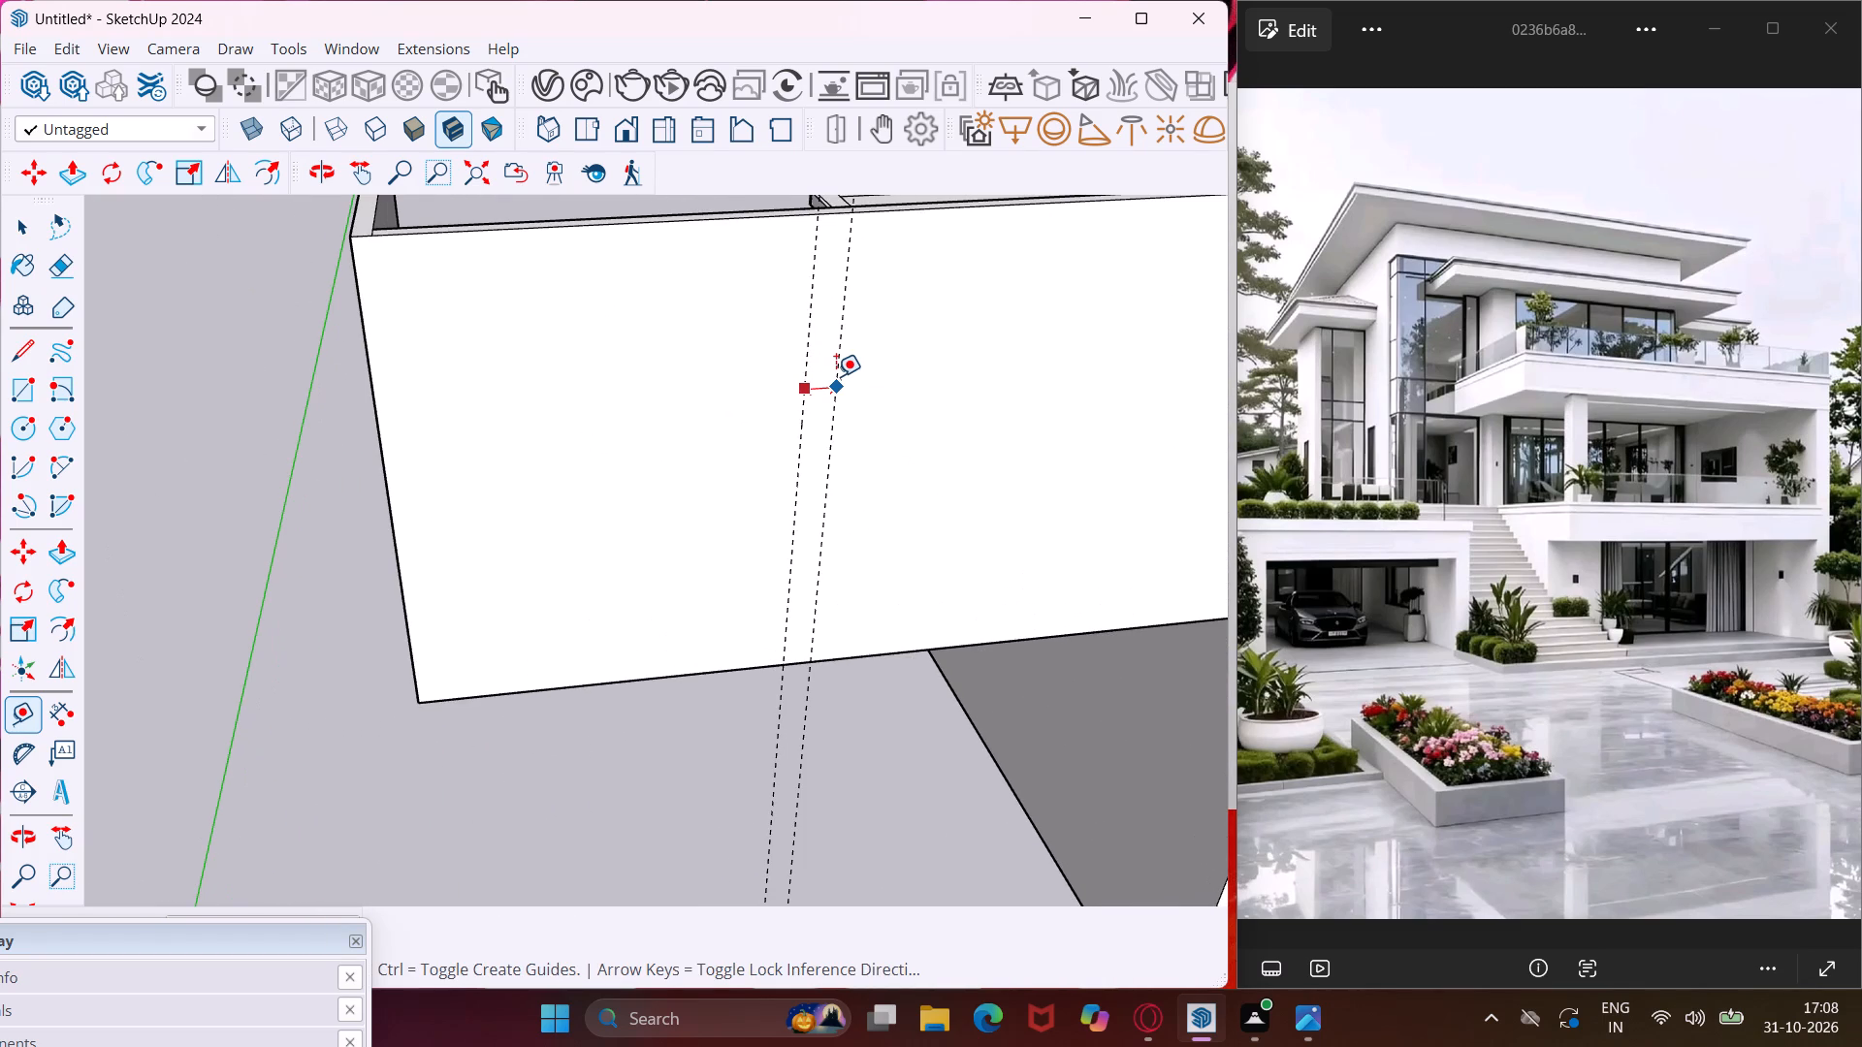
text(2")
key(Return)
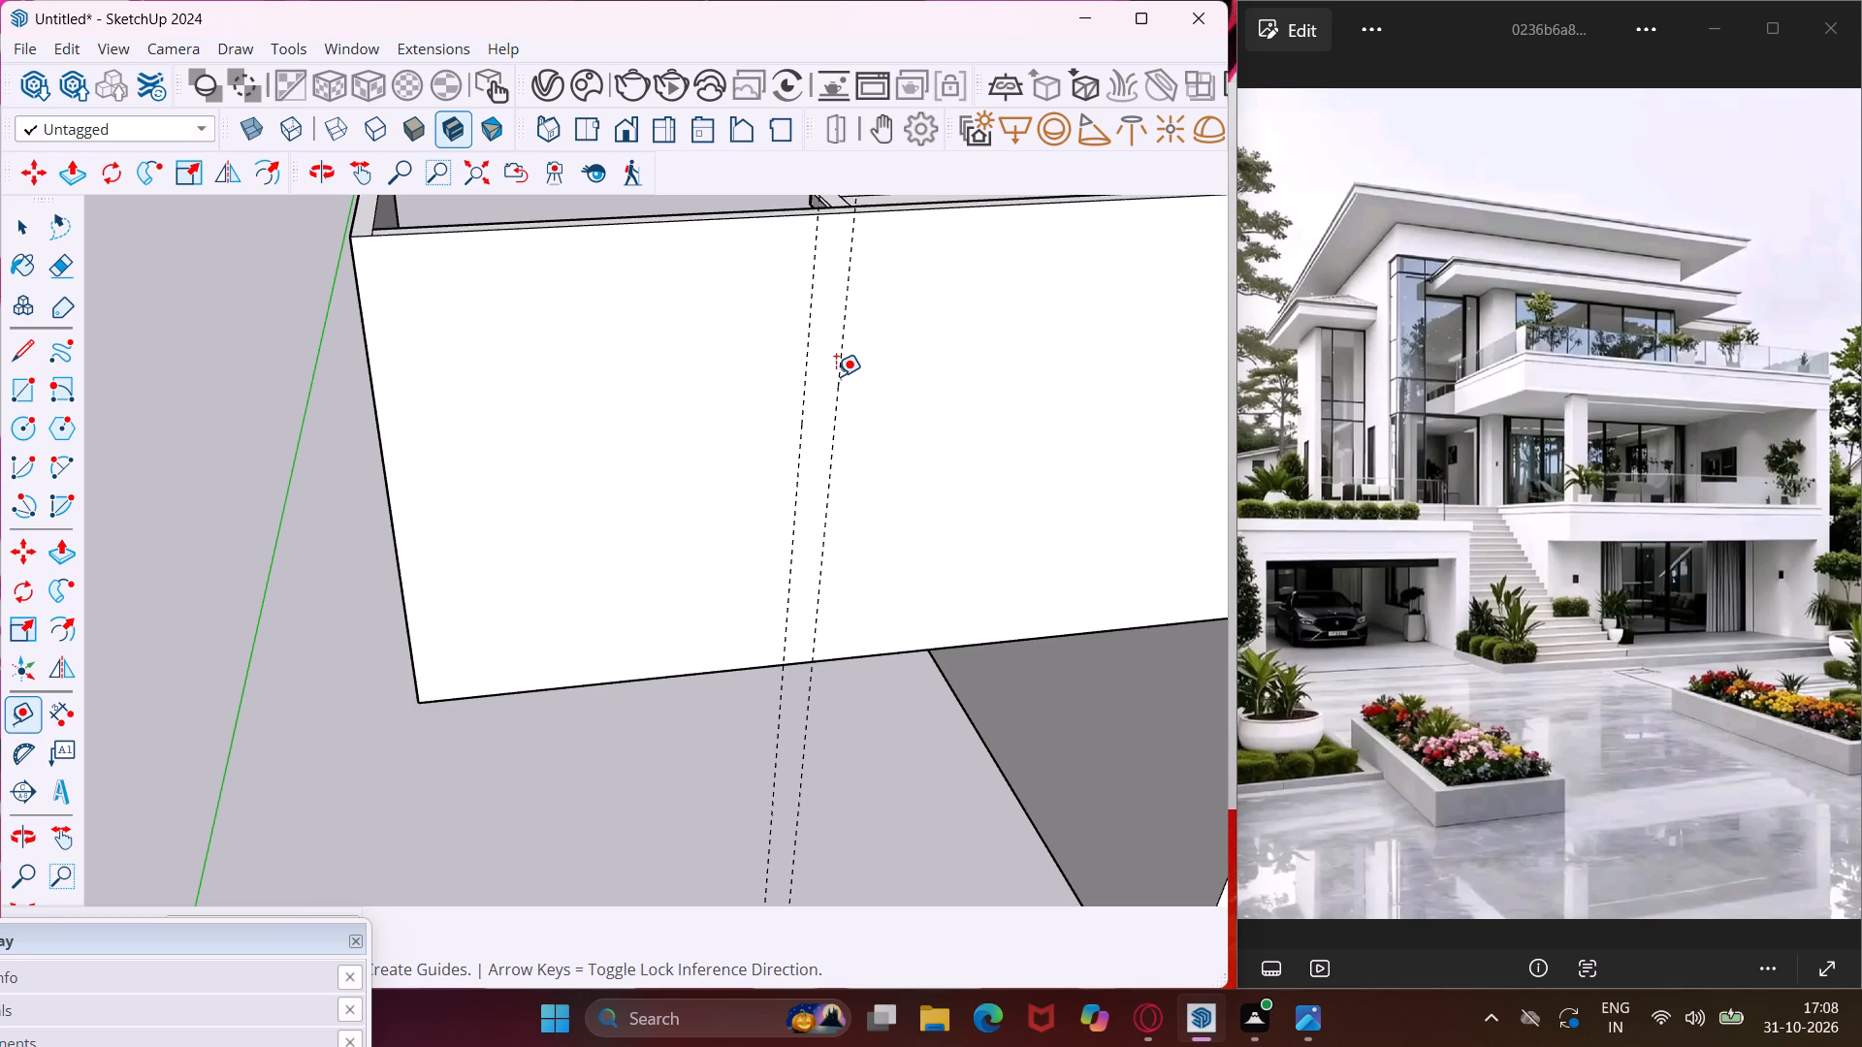
Place a second vertical guide 2" beyond the first guide on the narrow topmost strip panel's wide face.
scroll(833, 375, down, 15)
scroll(788, 392, down, 6)
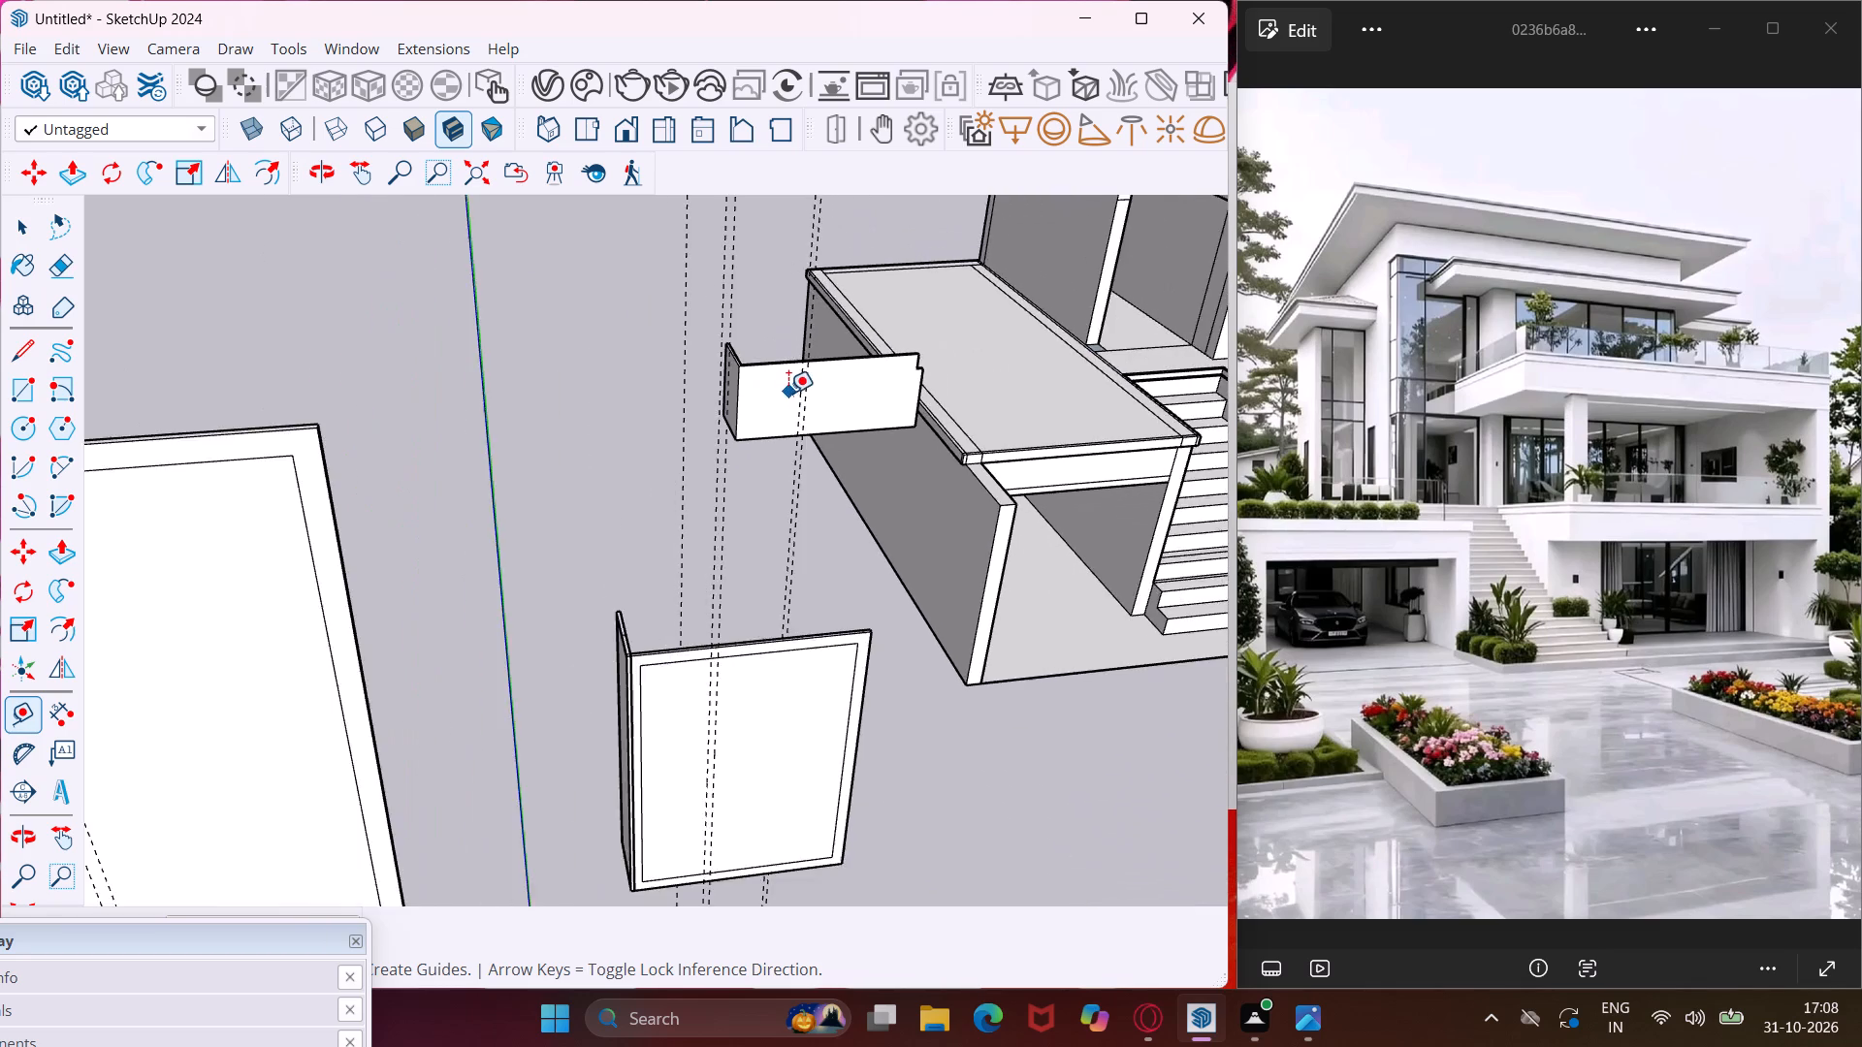
scroll(787, 394, down, 7)
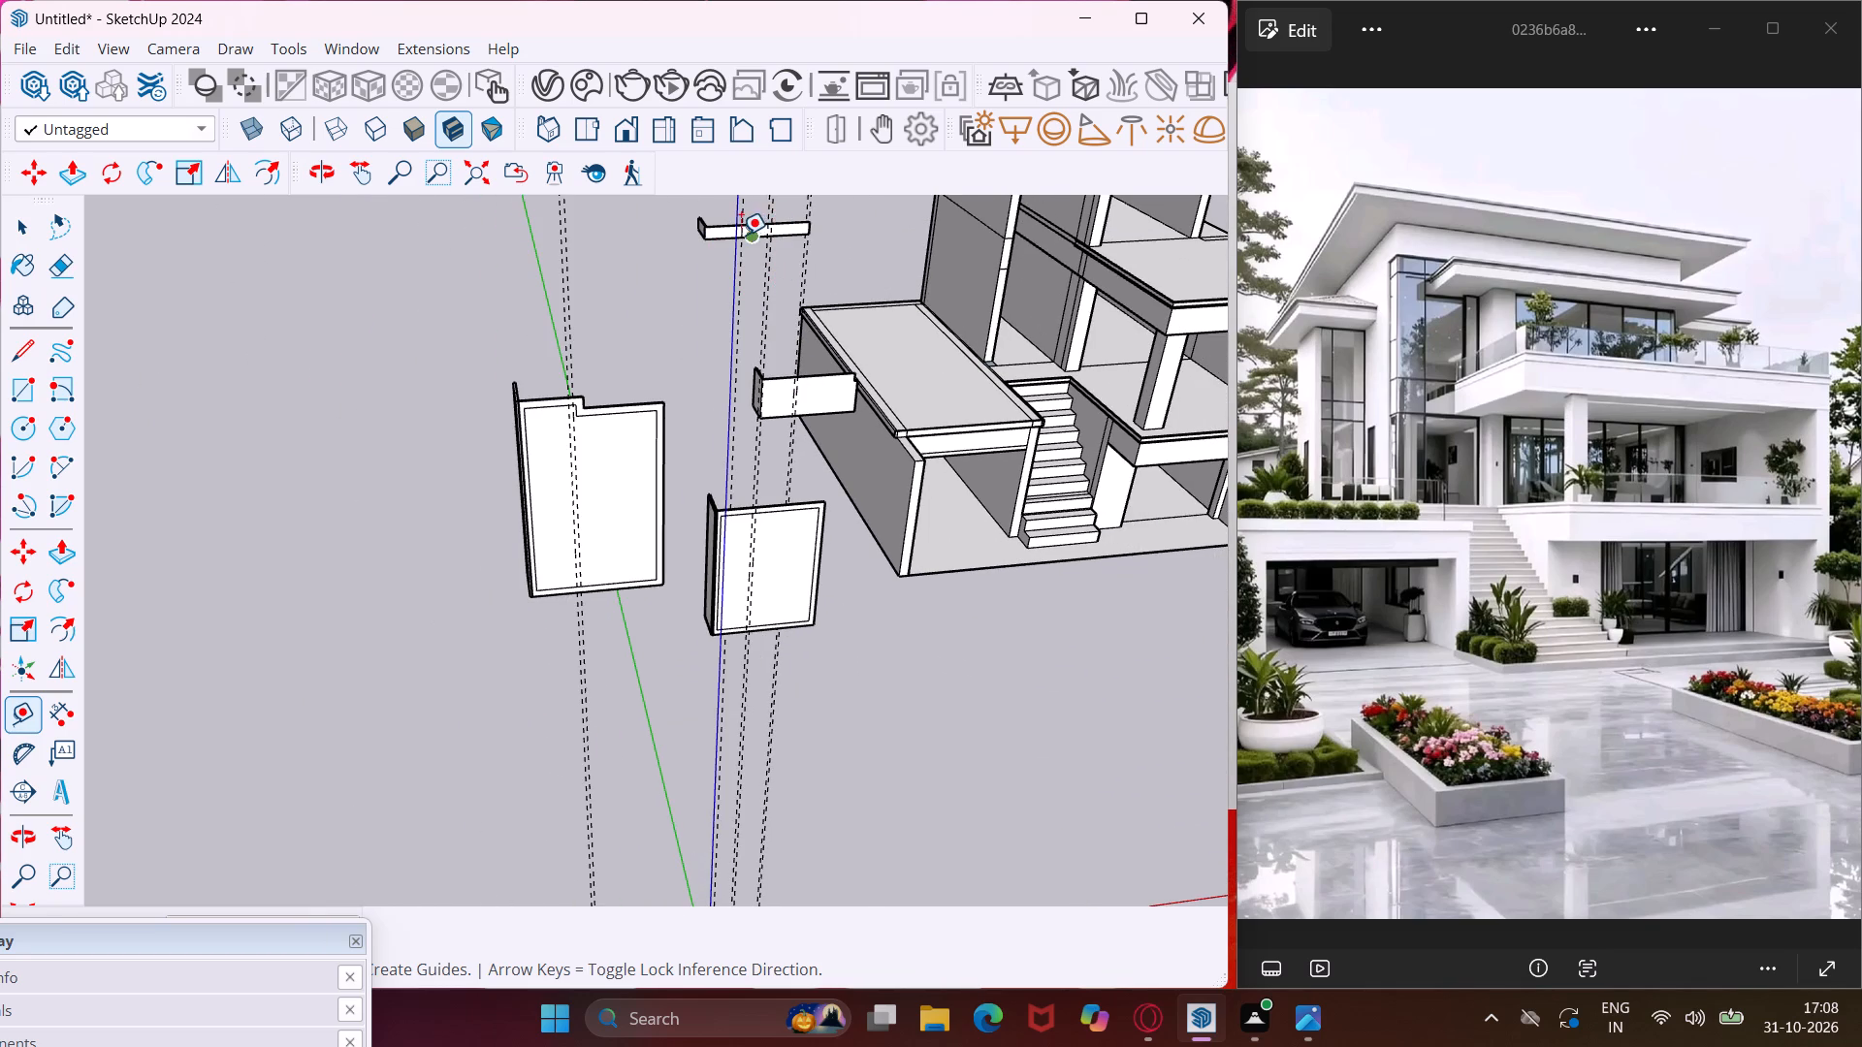
scroll(741, 235, up, 17)
scroll(761, 240, down, 4)
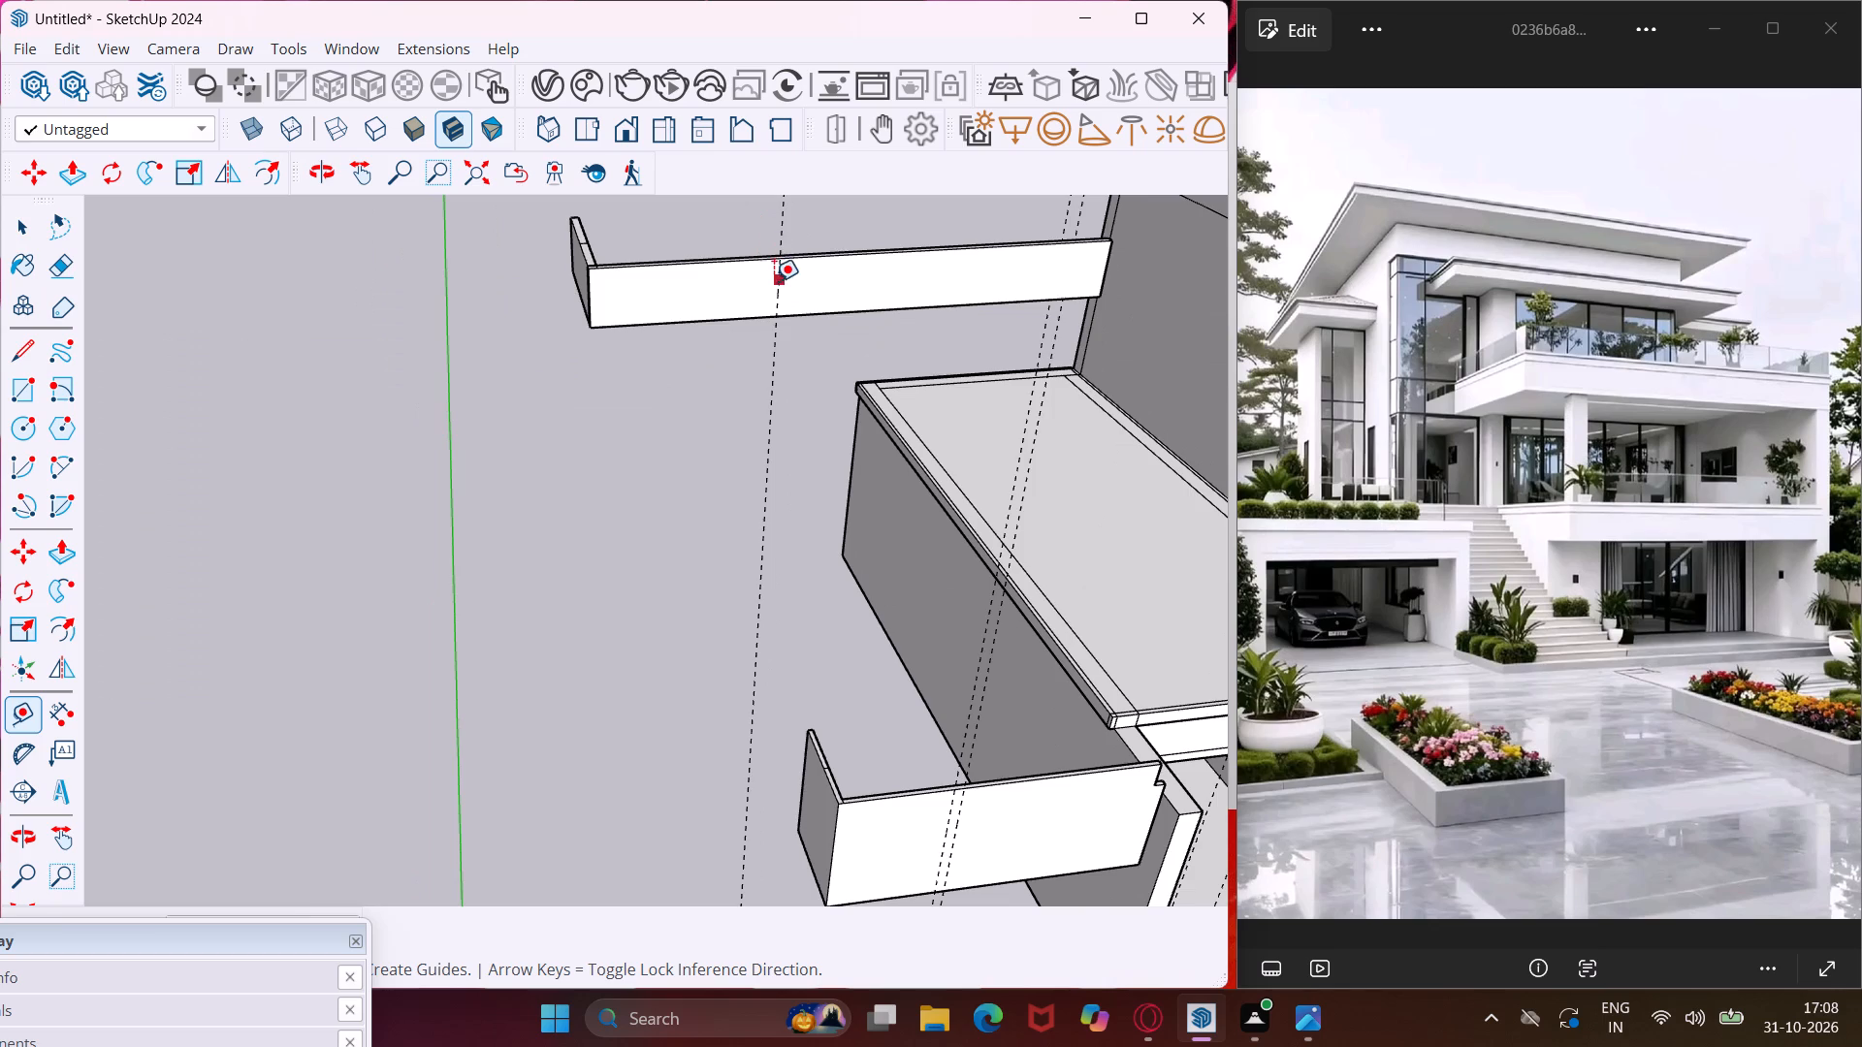
scroll(779, 286, up, 5)
click(779, 287)
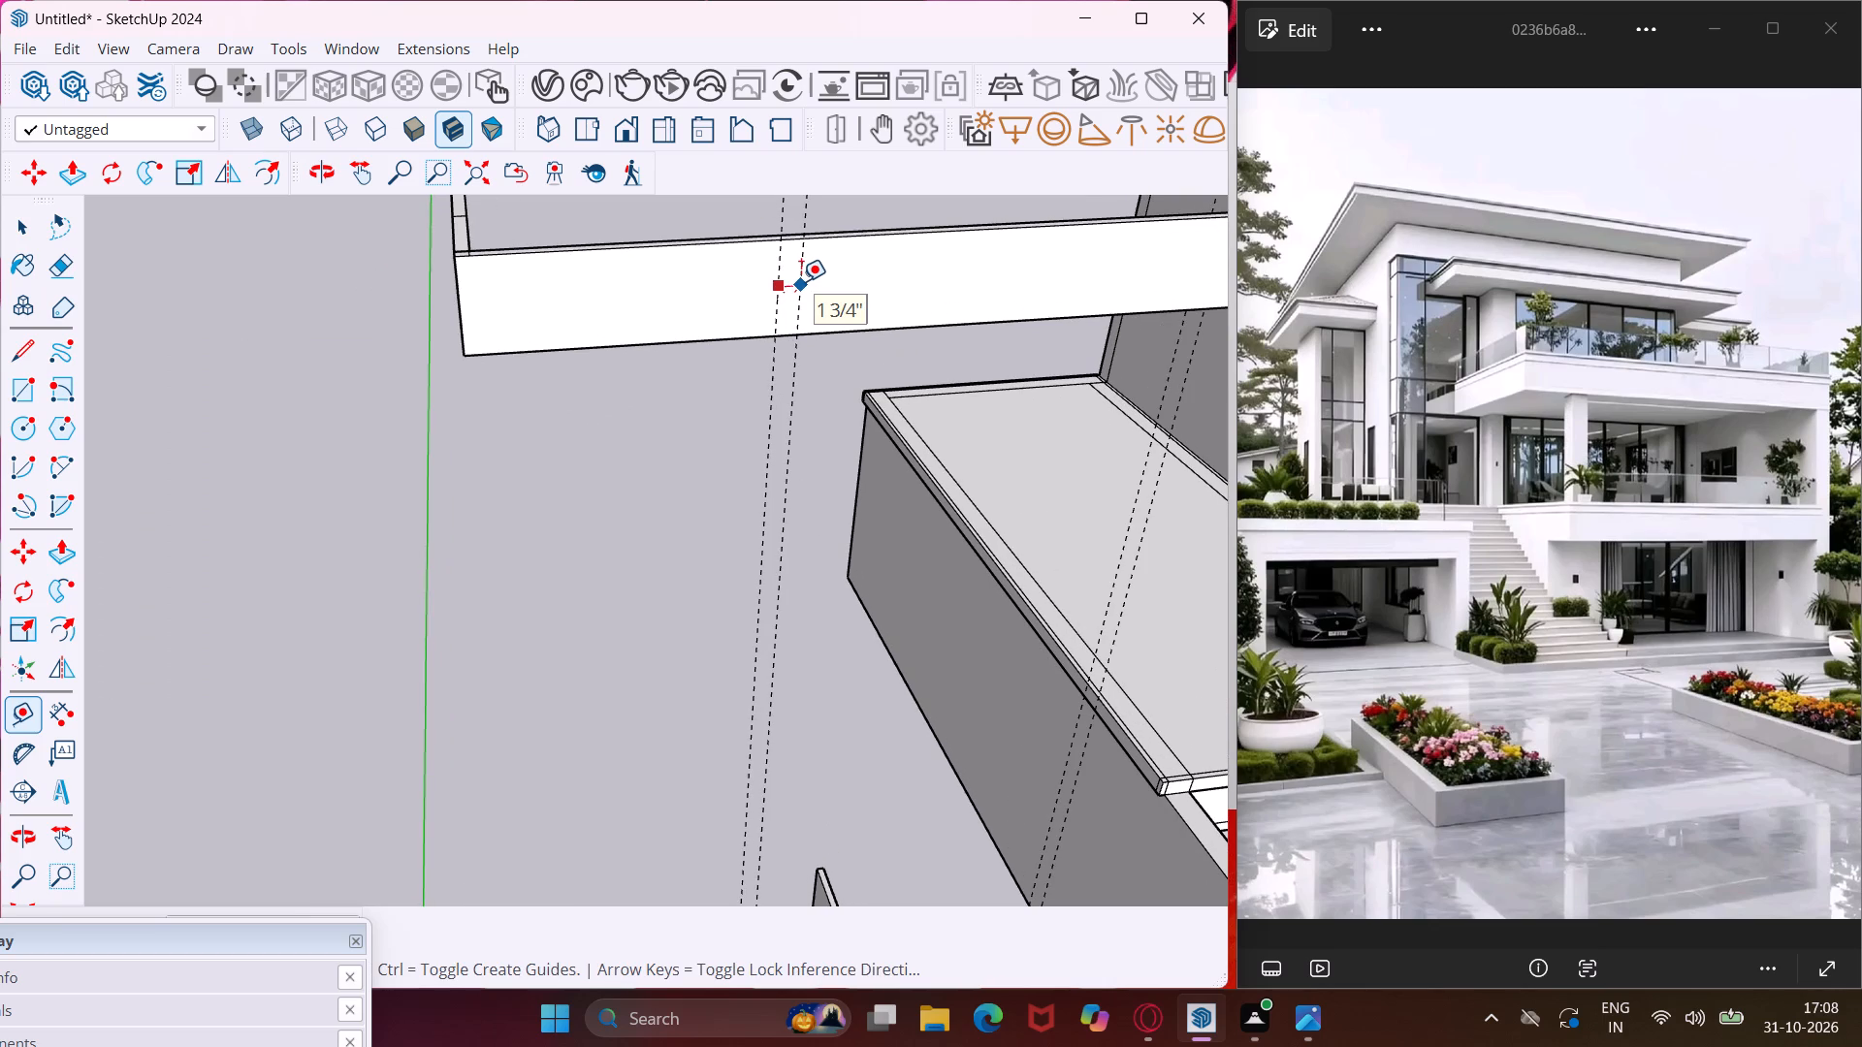
text(2")
key(Return)
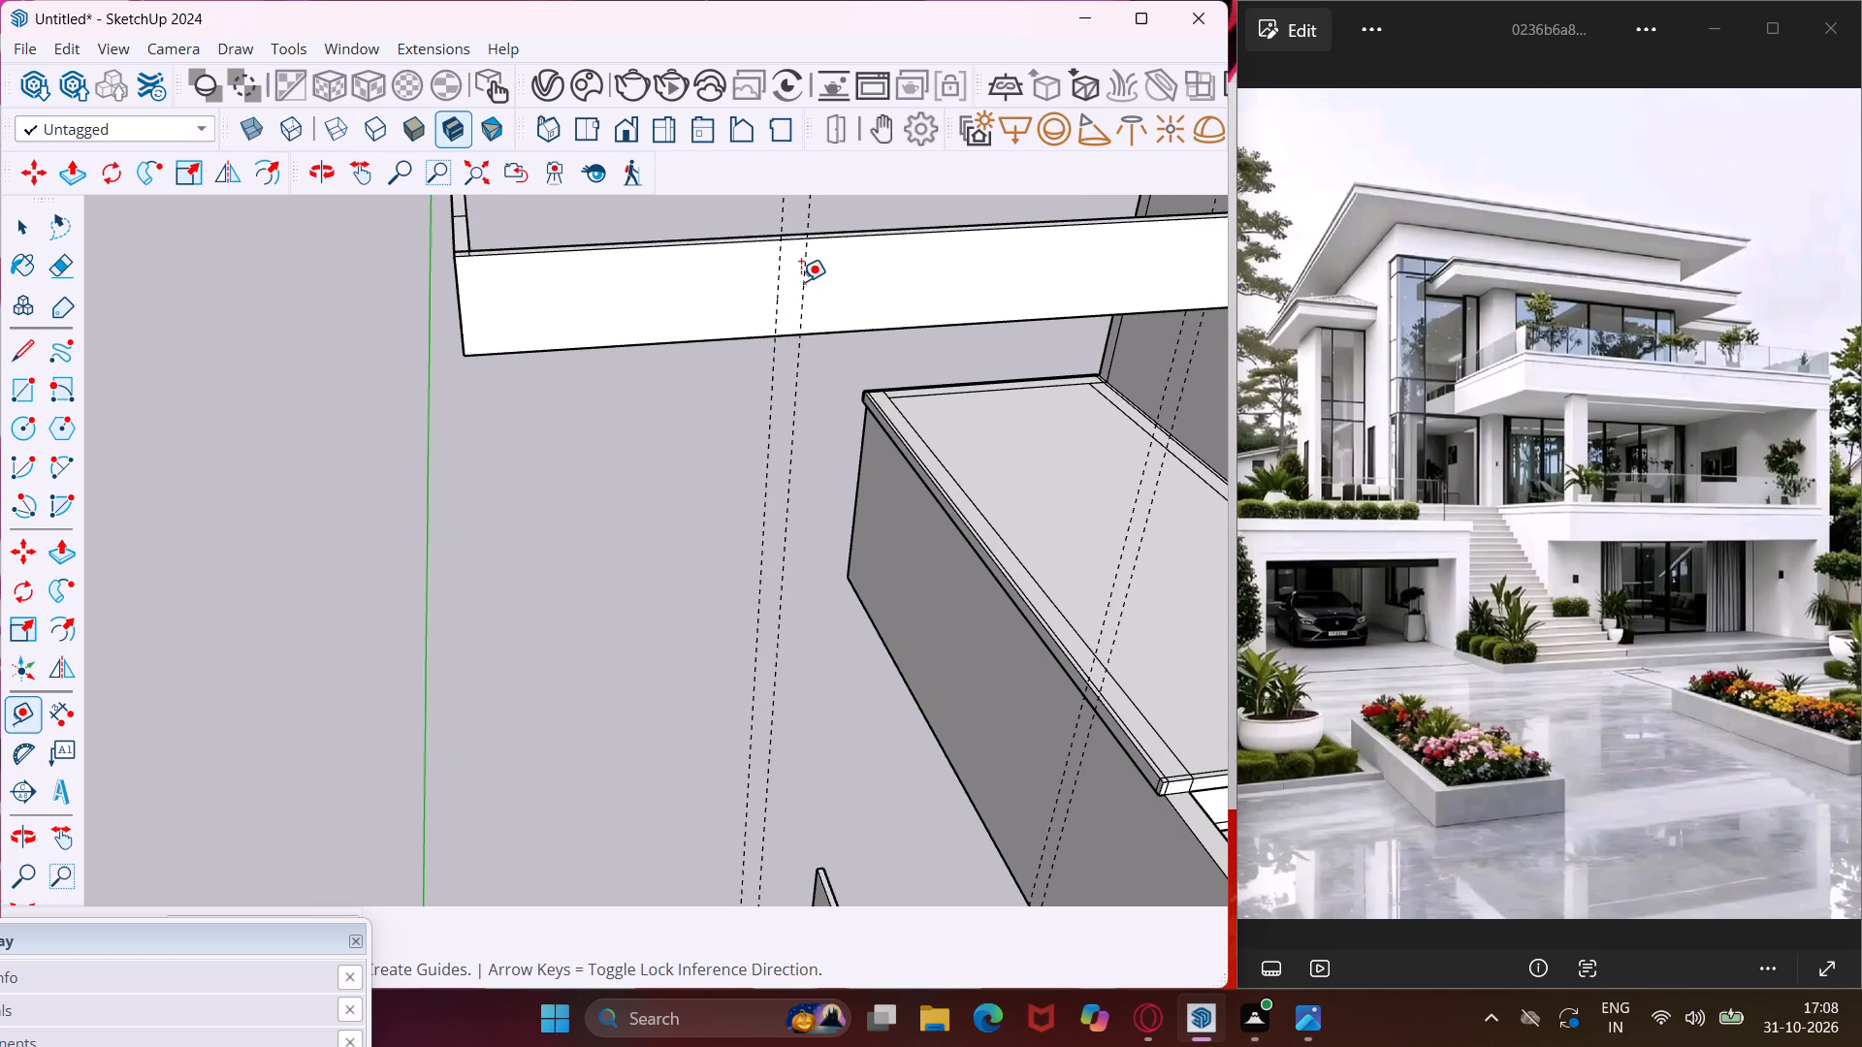
key(Escape)
key(space)
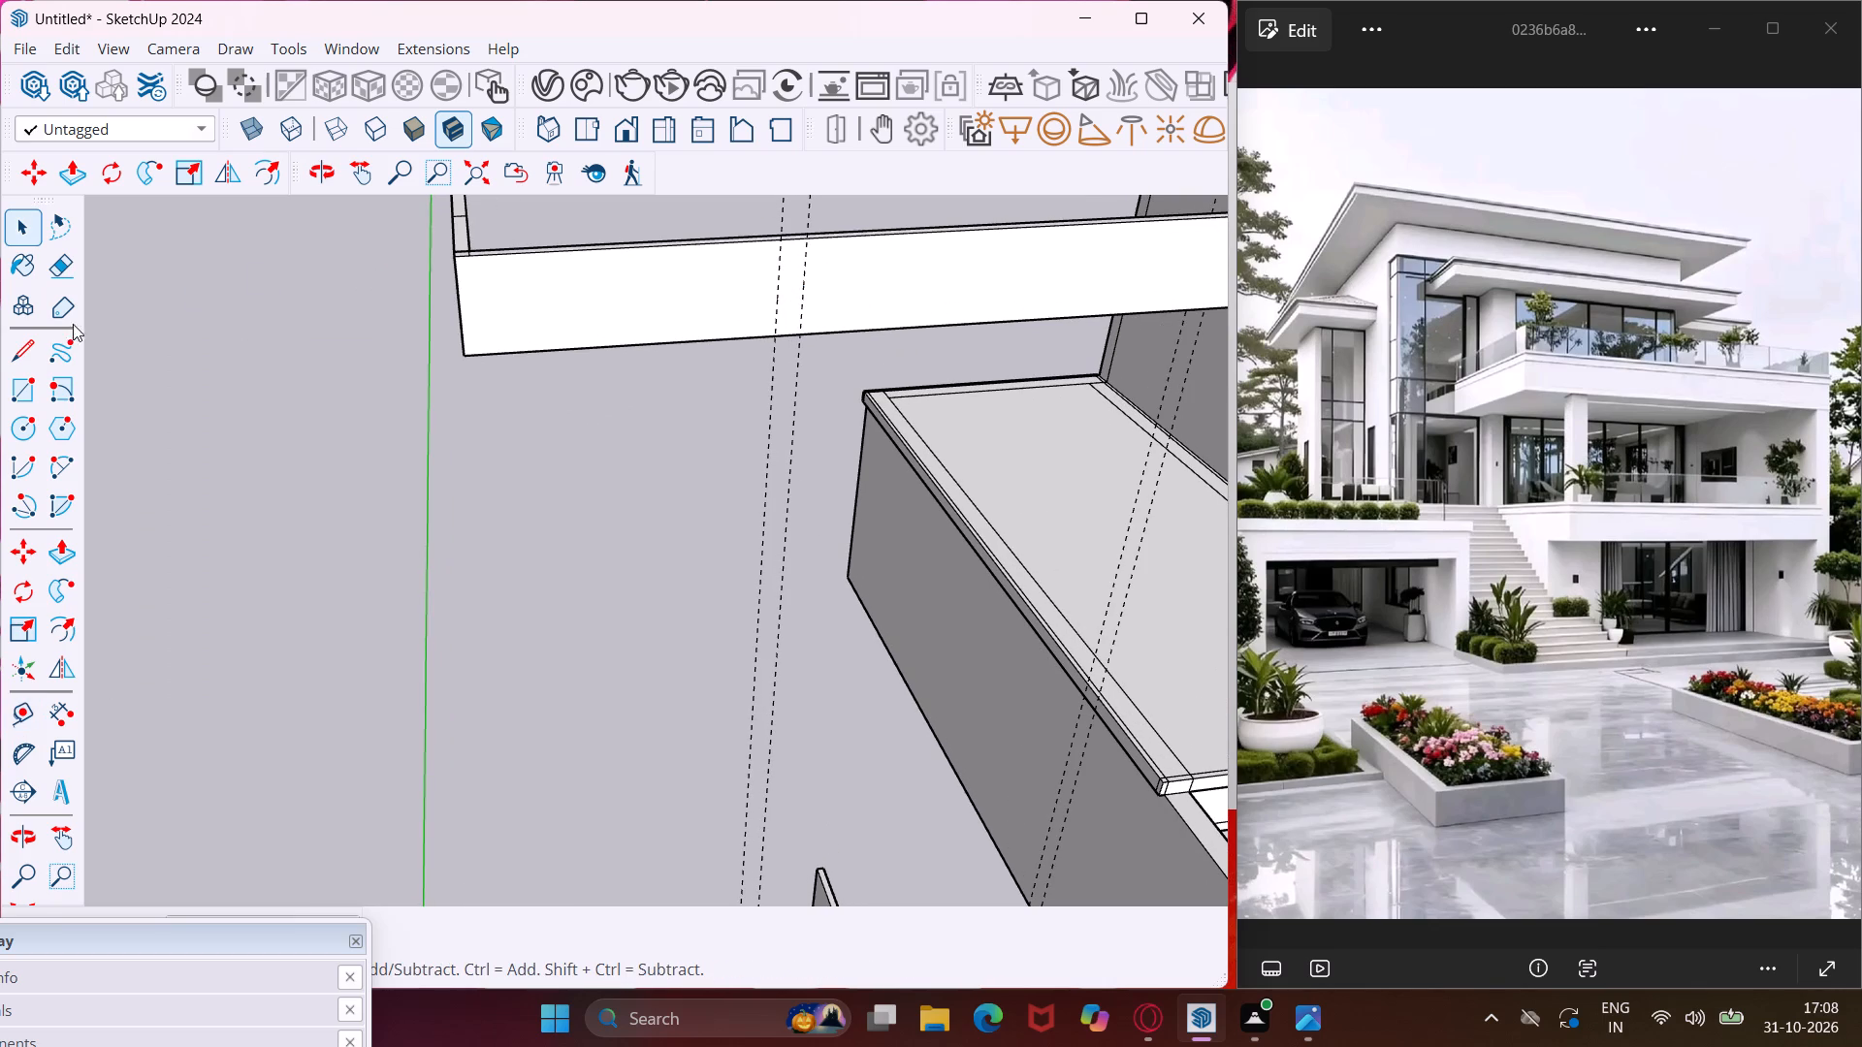
Draw a mullion rectangle between the two guides on the narrow topmost strip panel, spanning its full face height.
click(23, 380)
scroll(761, 269, up, 4)
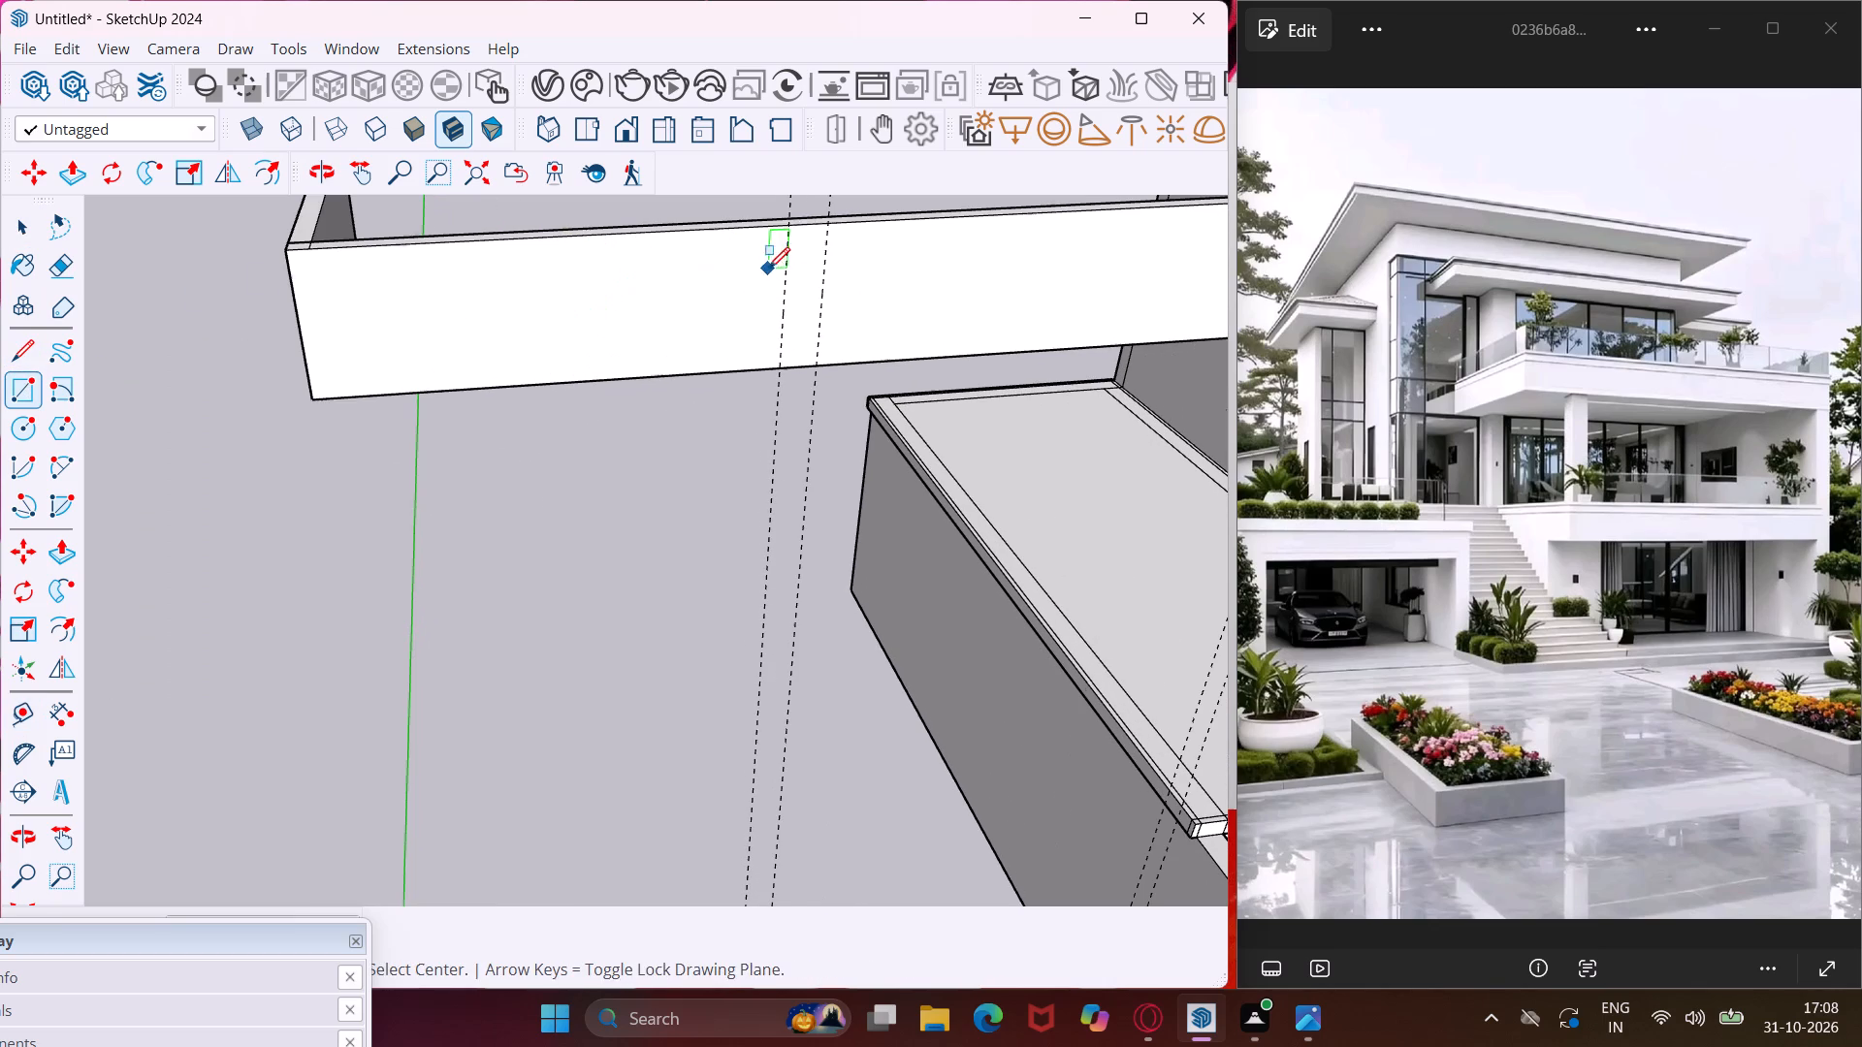
click(787, 227)
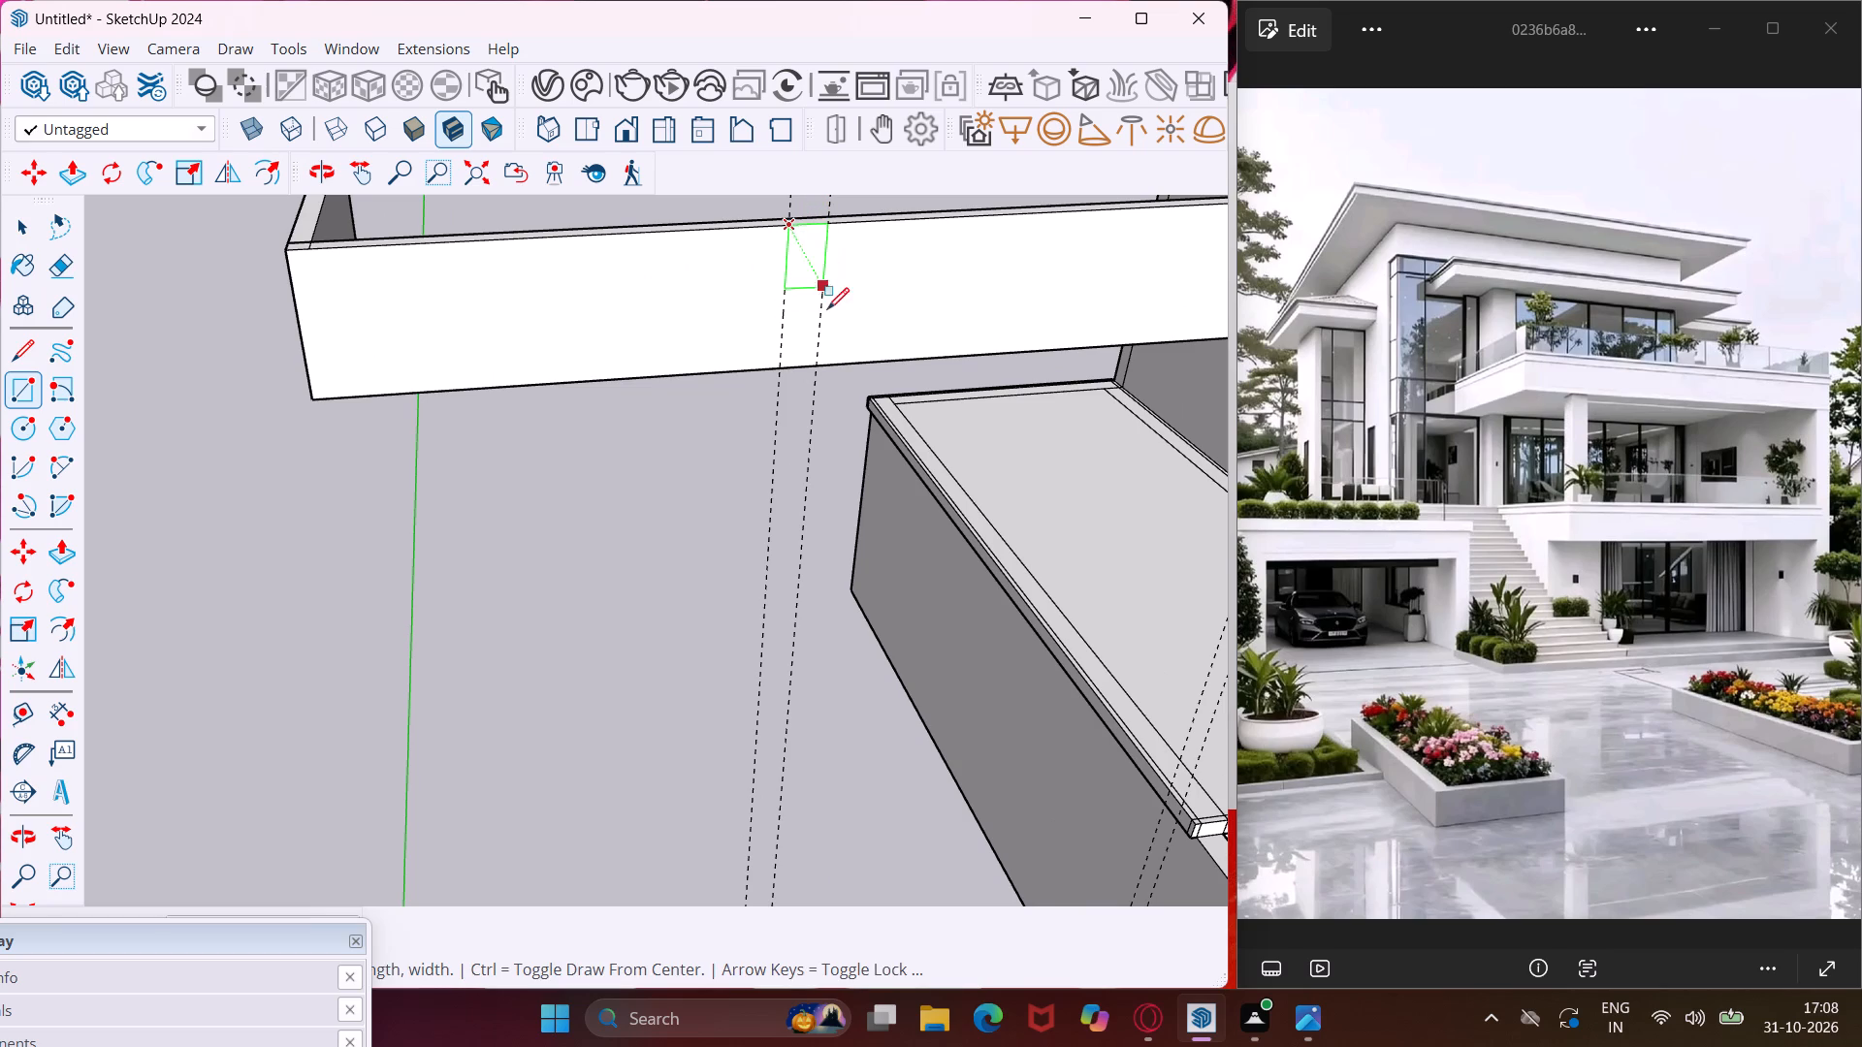
click(815, 368)
Draw a mullion rectangle between the two guides on the short notched panel's wide face, spanning its full height.
scroll(518, 334, down, 7)
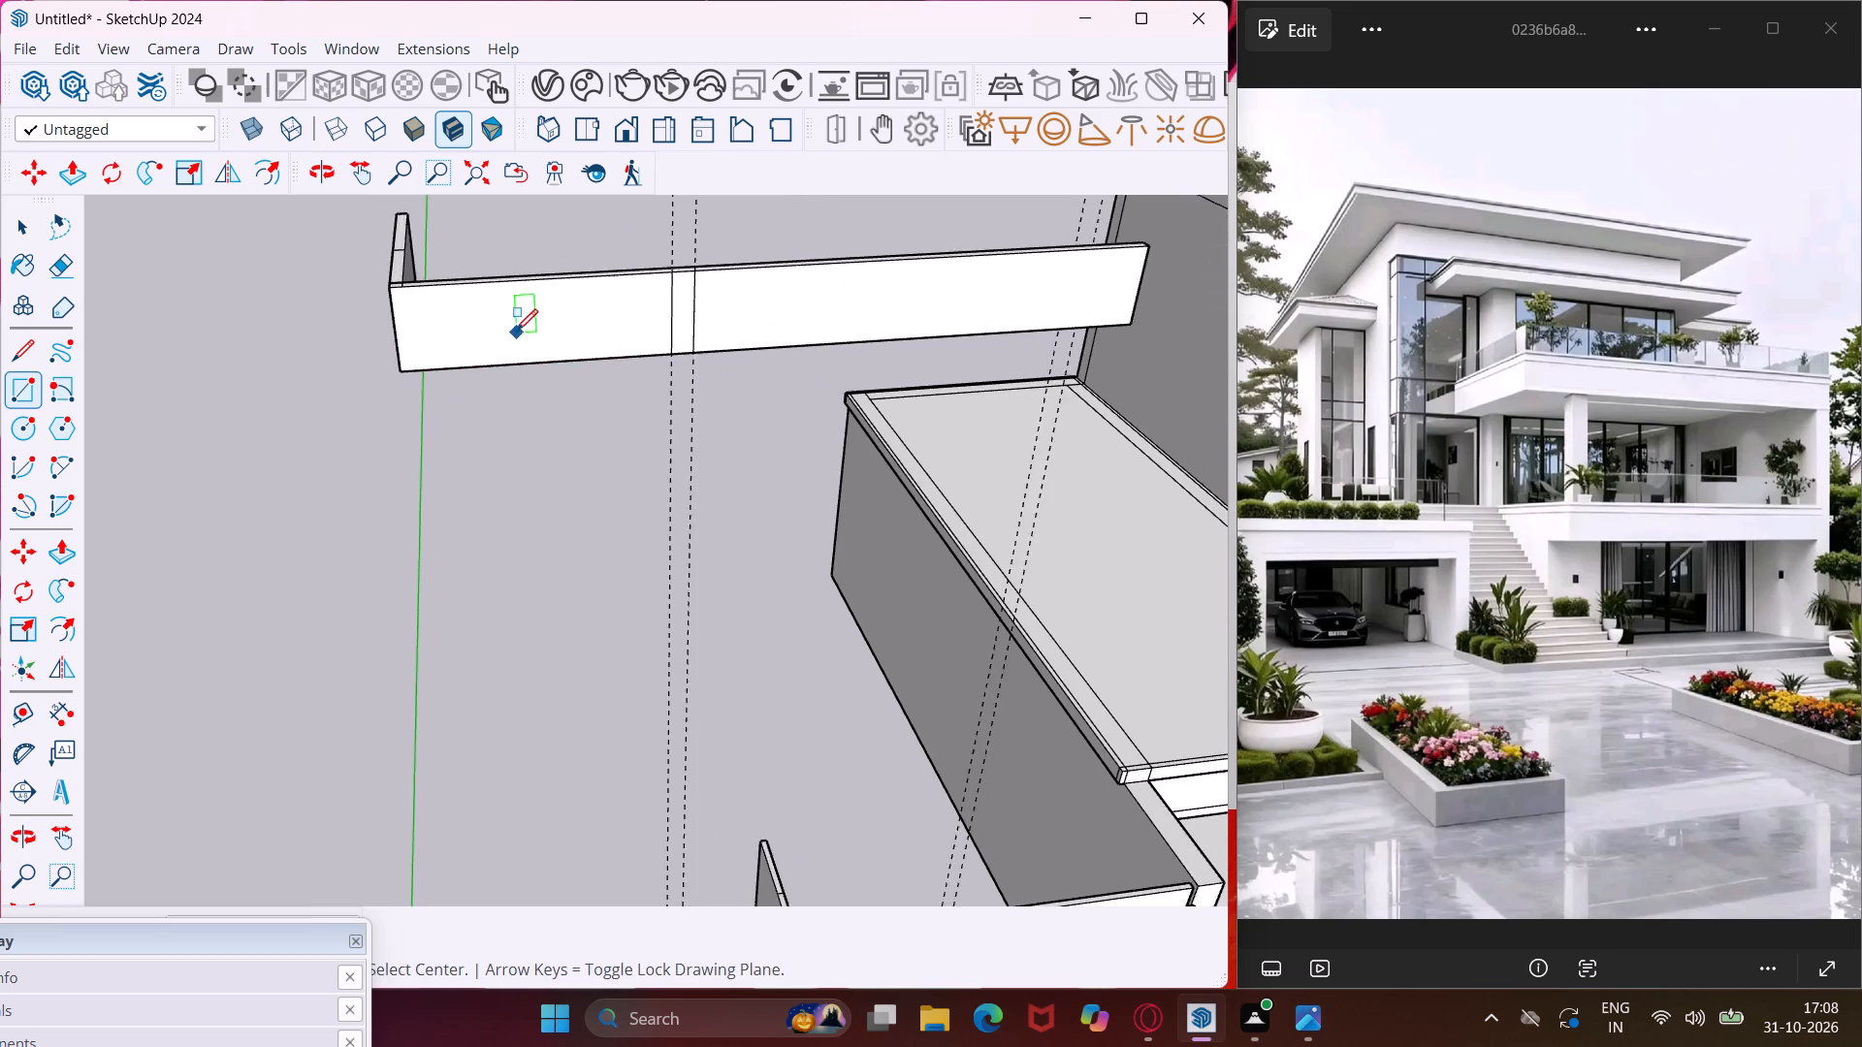
scroll(513, 323, down, 10)
scroll(745, 701, up, 4)
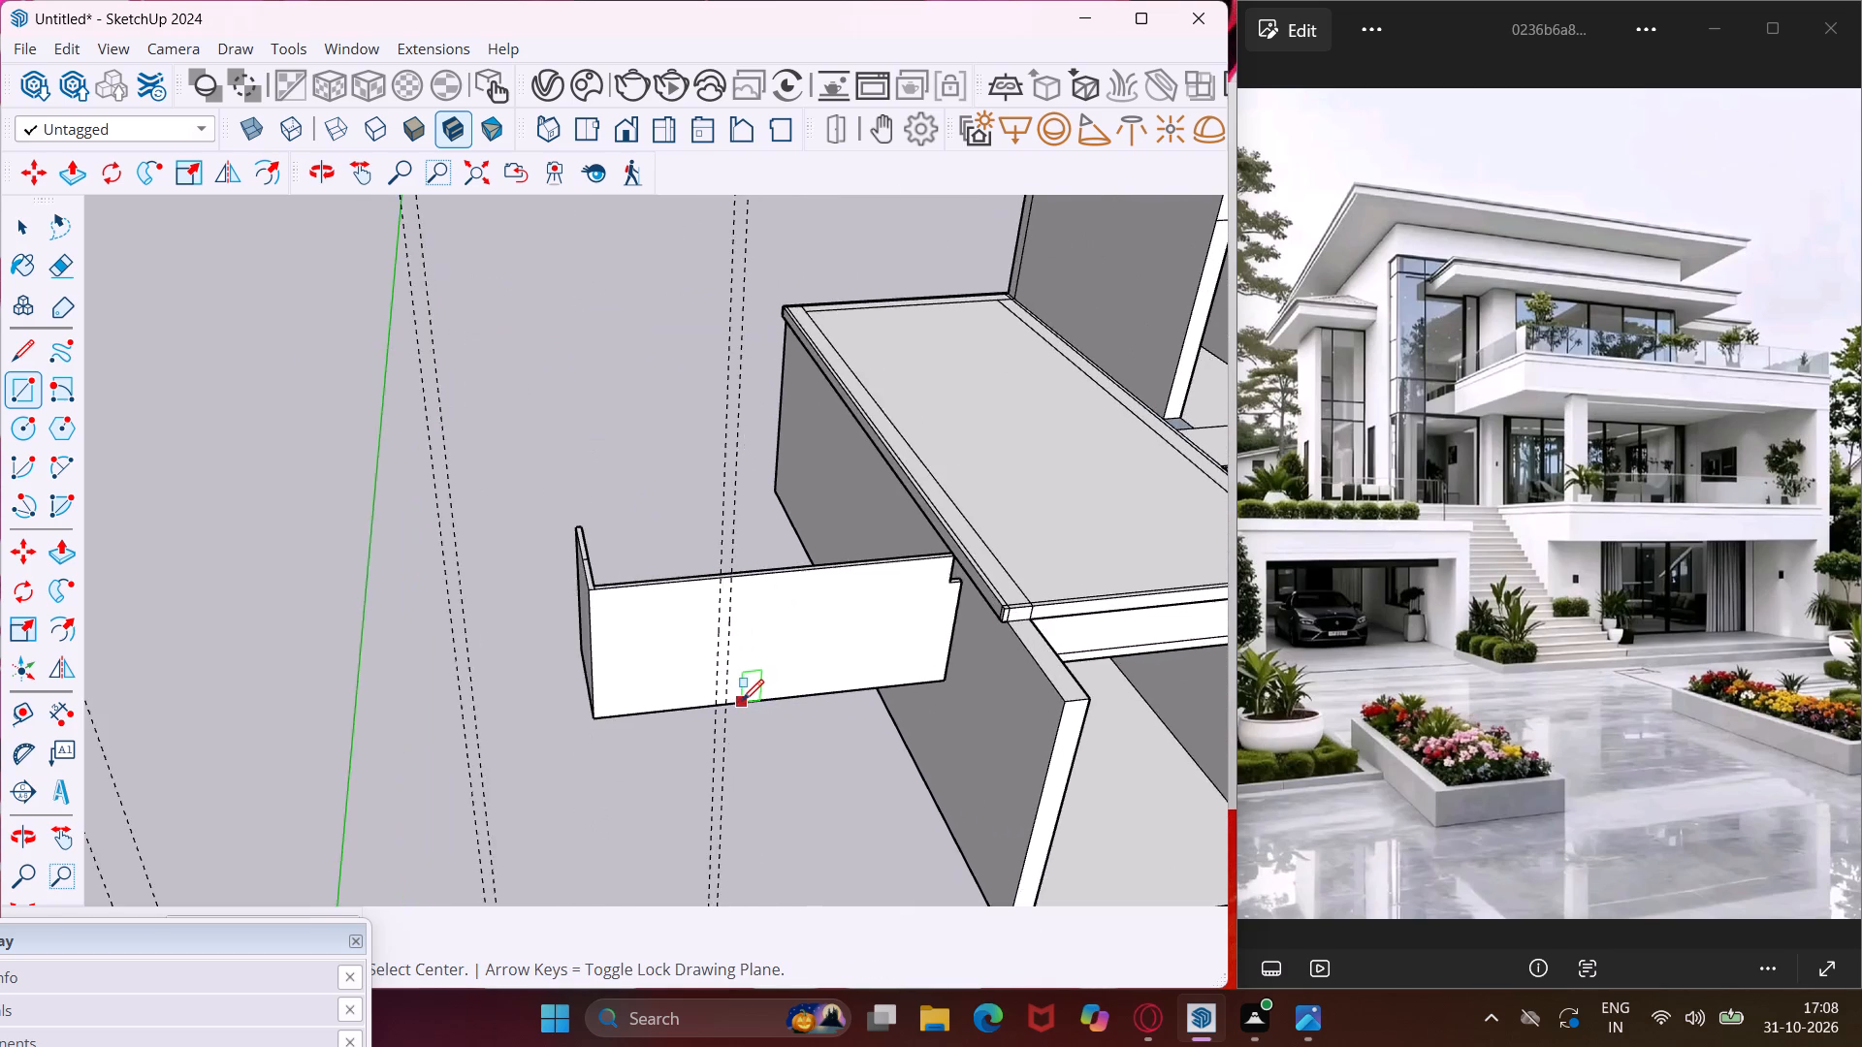
scroll(742, 701, up, 13)
click(672, 714)
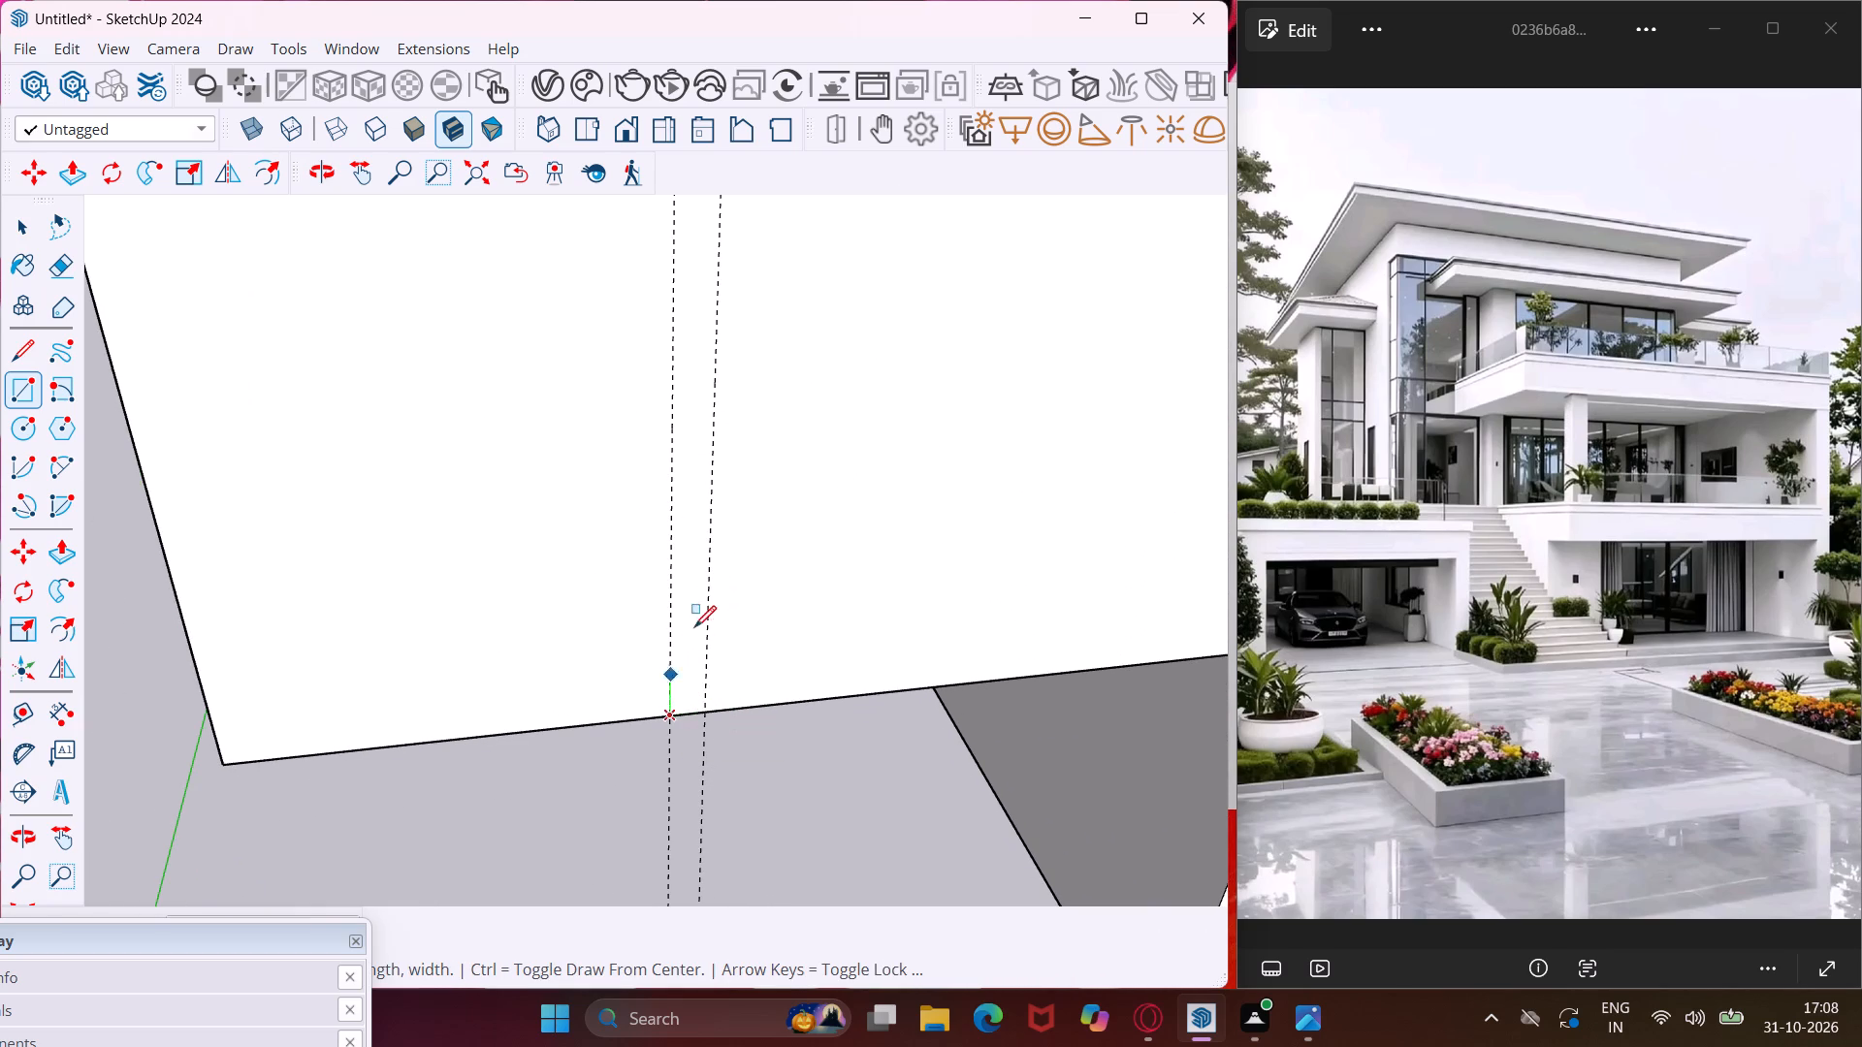
scroll(710, 541, down, 5)
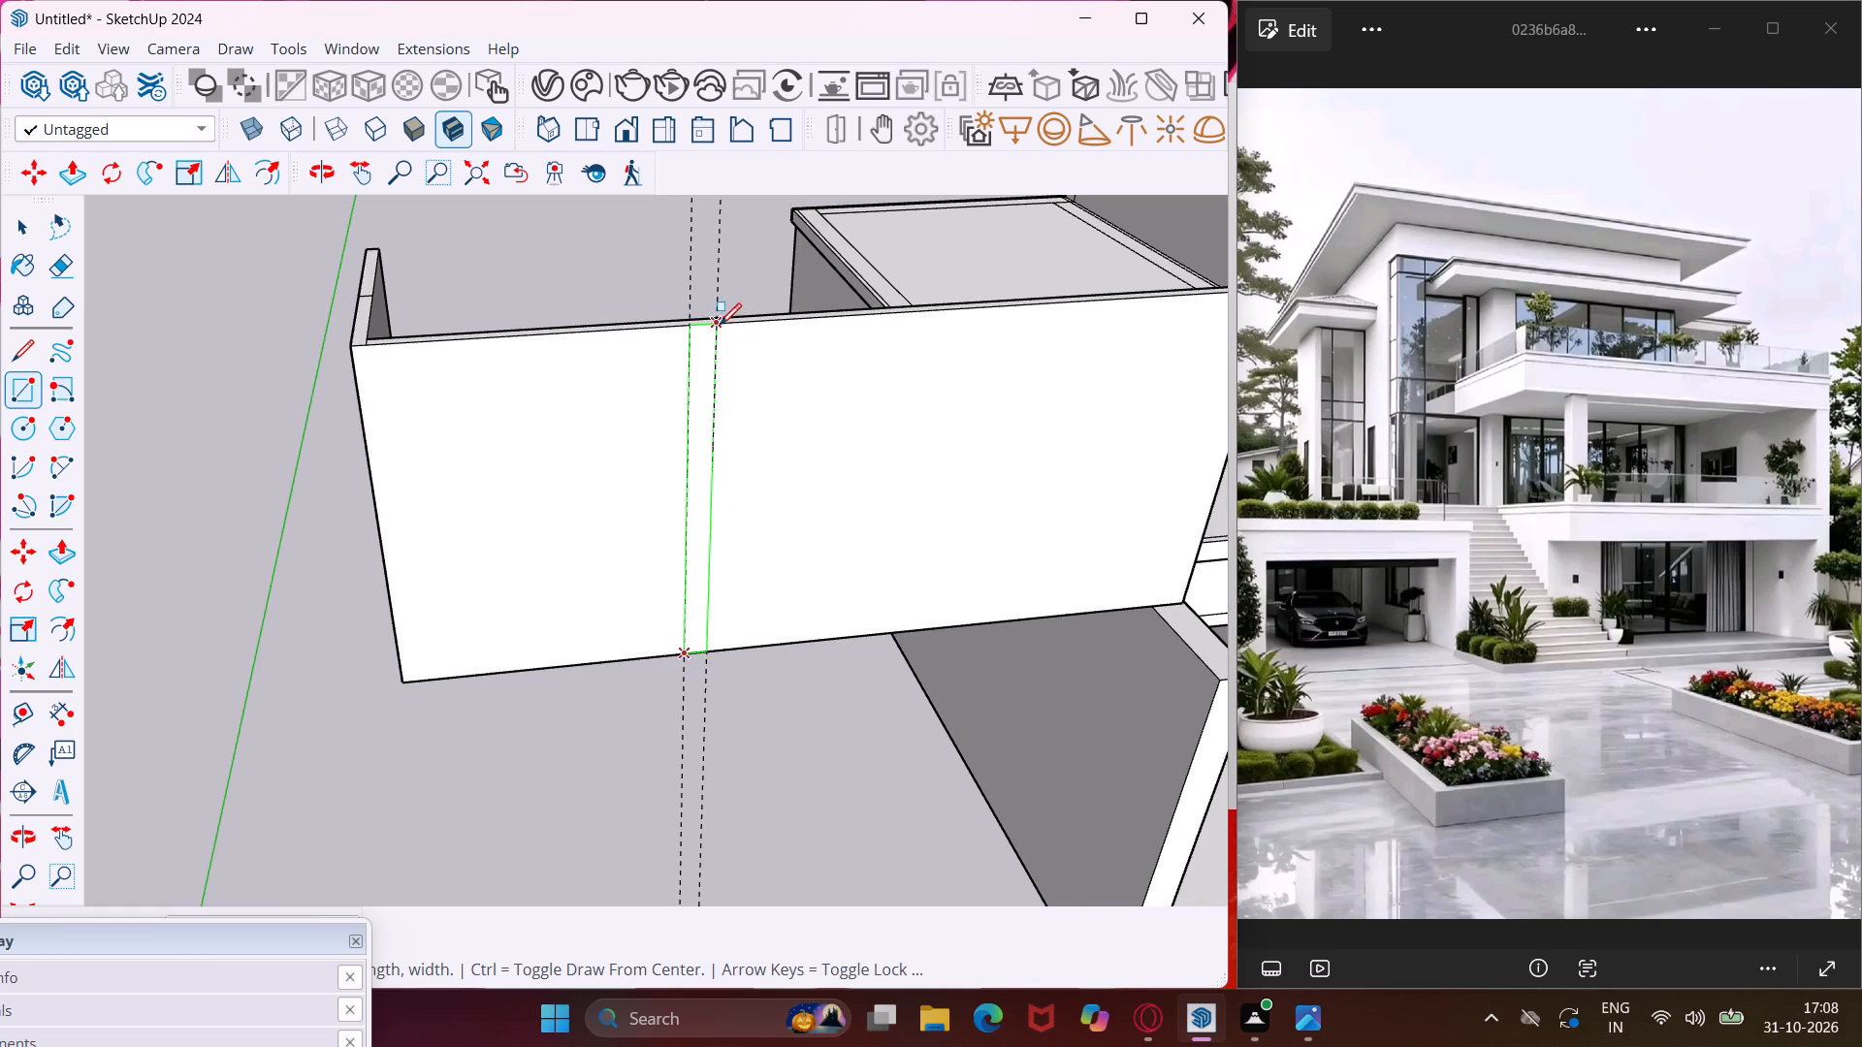
scroll(720, 325, up, 18)
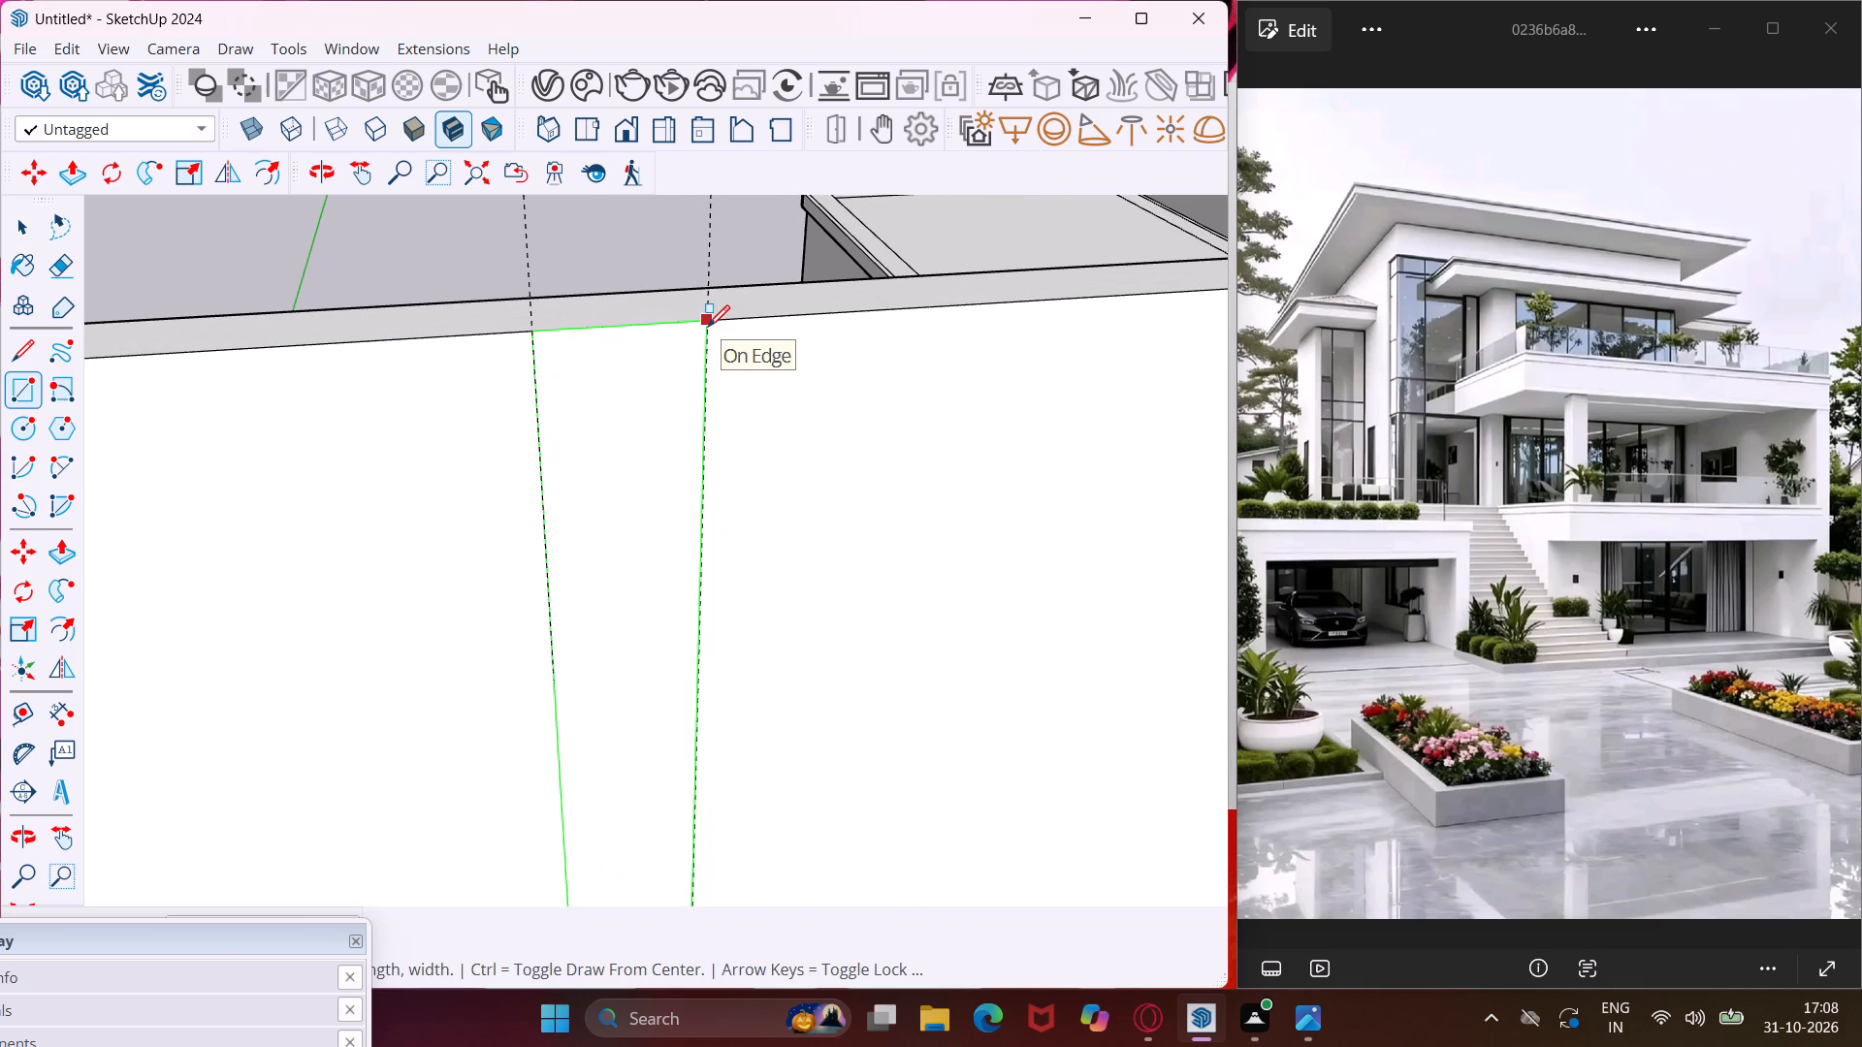
scroll(709, 320, up, 4)
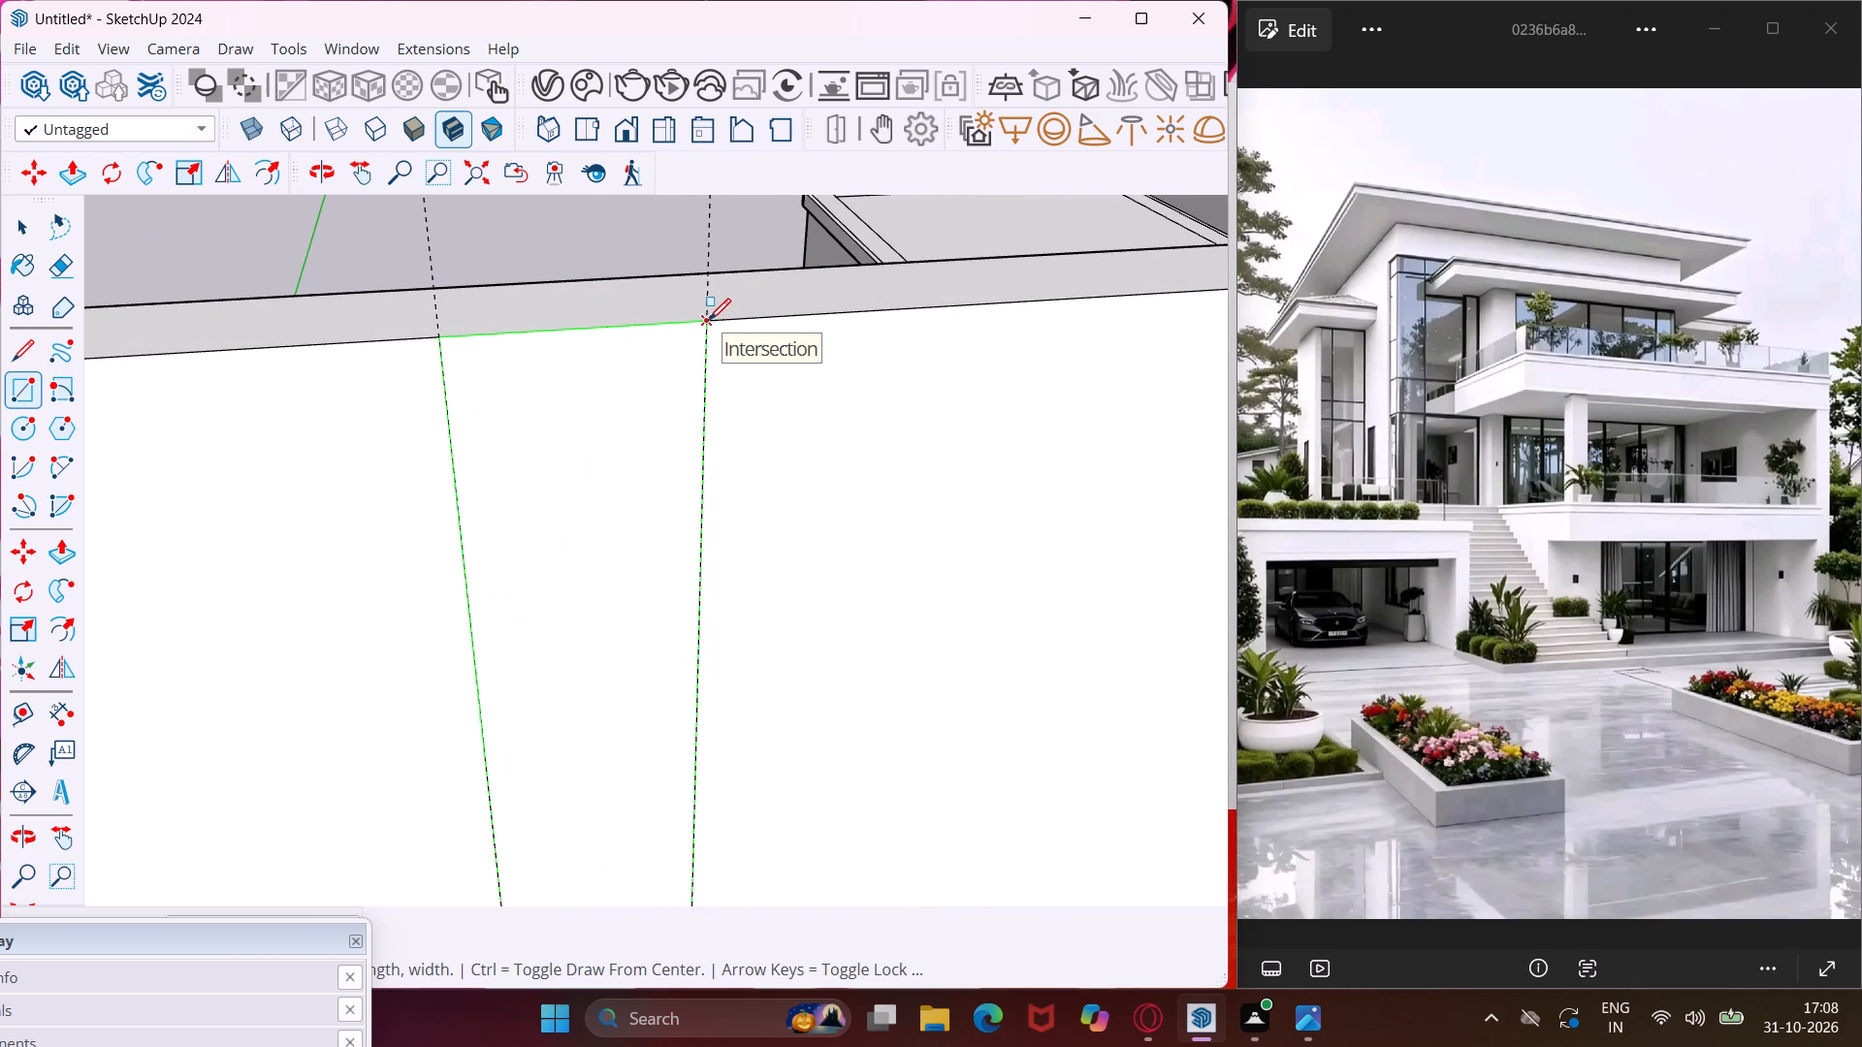
click(709, 320)
Draw a mullion rectangle between the two guides on the smaller framed rectangular panel's front face, spanning the inner frame height.
scroll(651, 322, down, 9)
scroll(650, 322, down, 13)
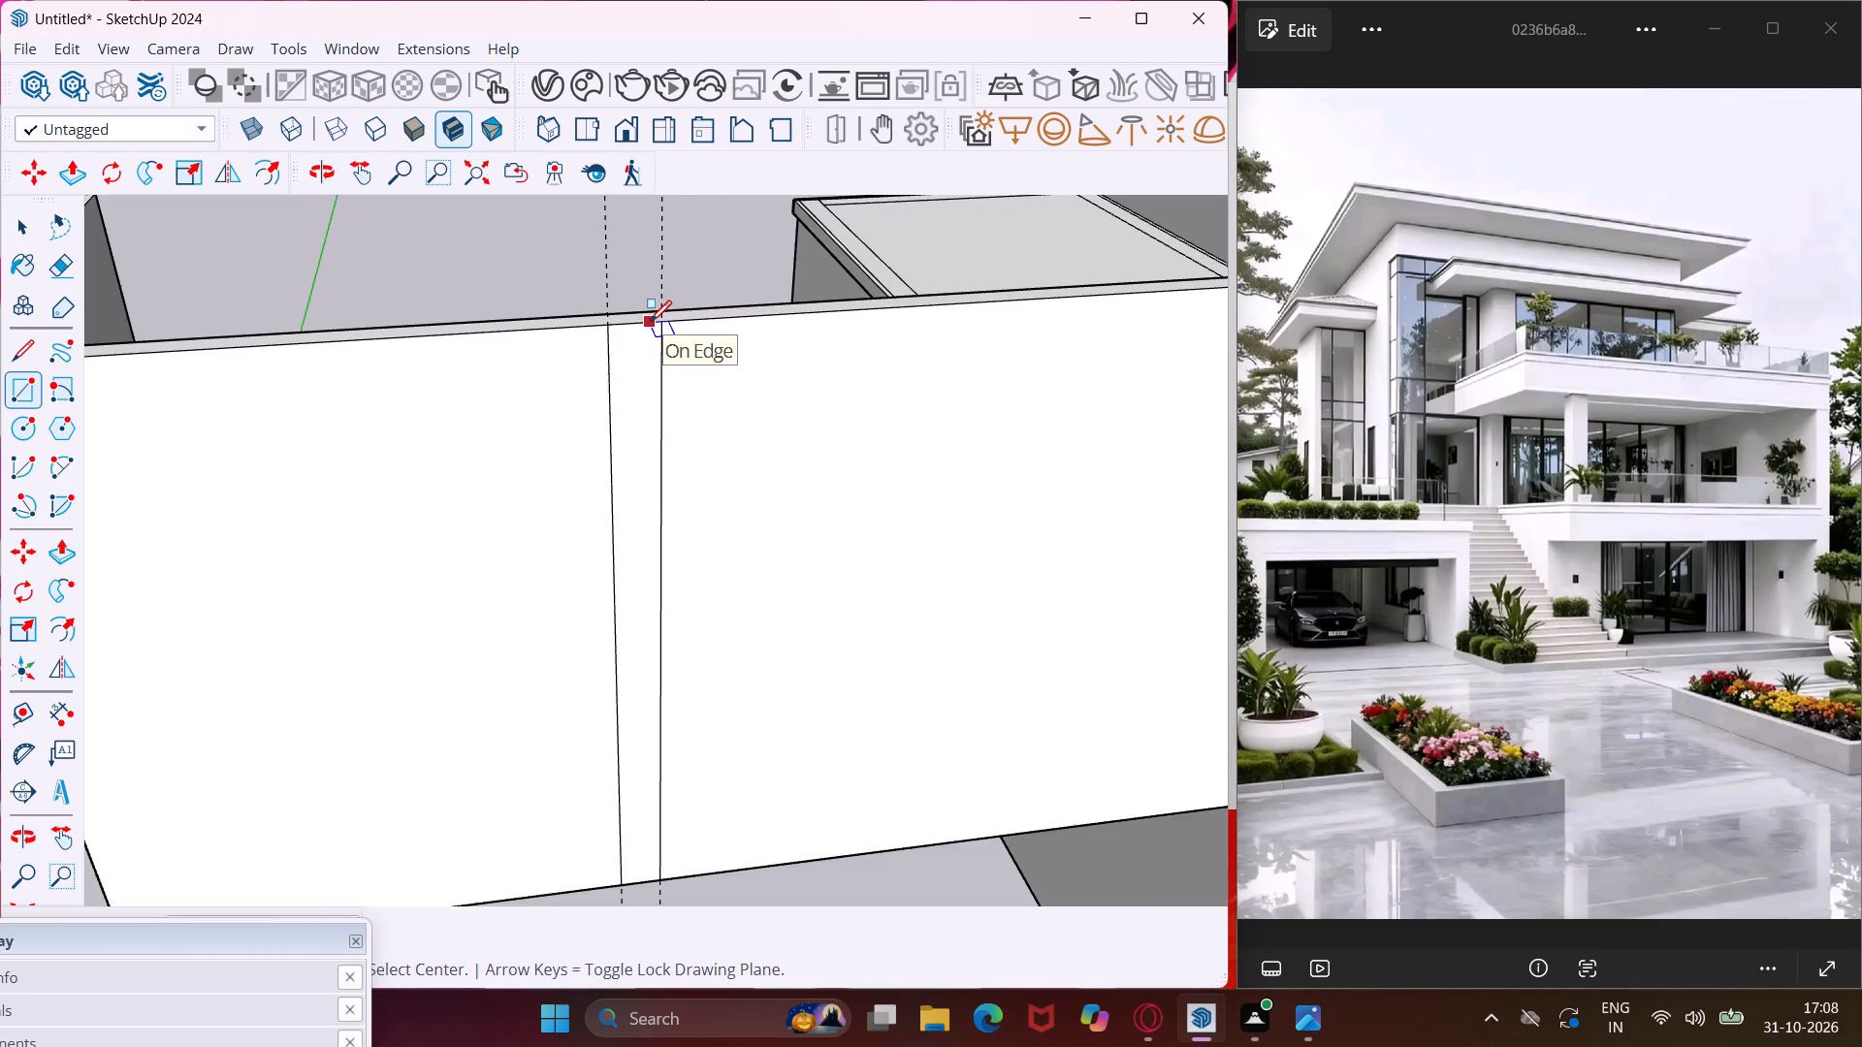
scroll(650, 322, down, 17)
scroll(649, 322, down, 5)
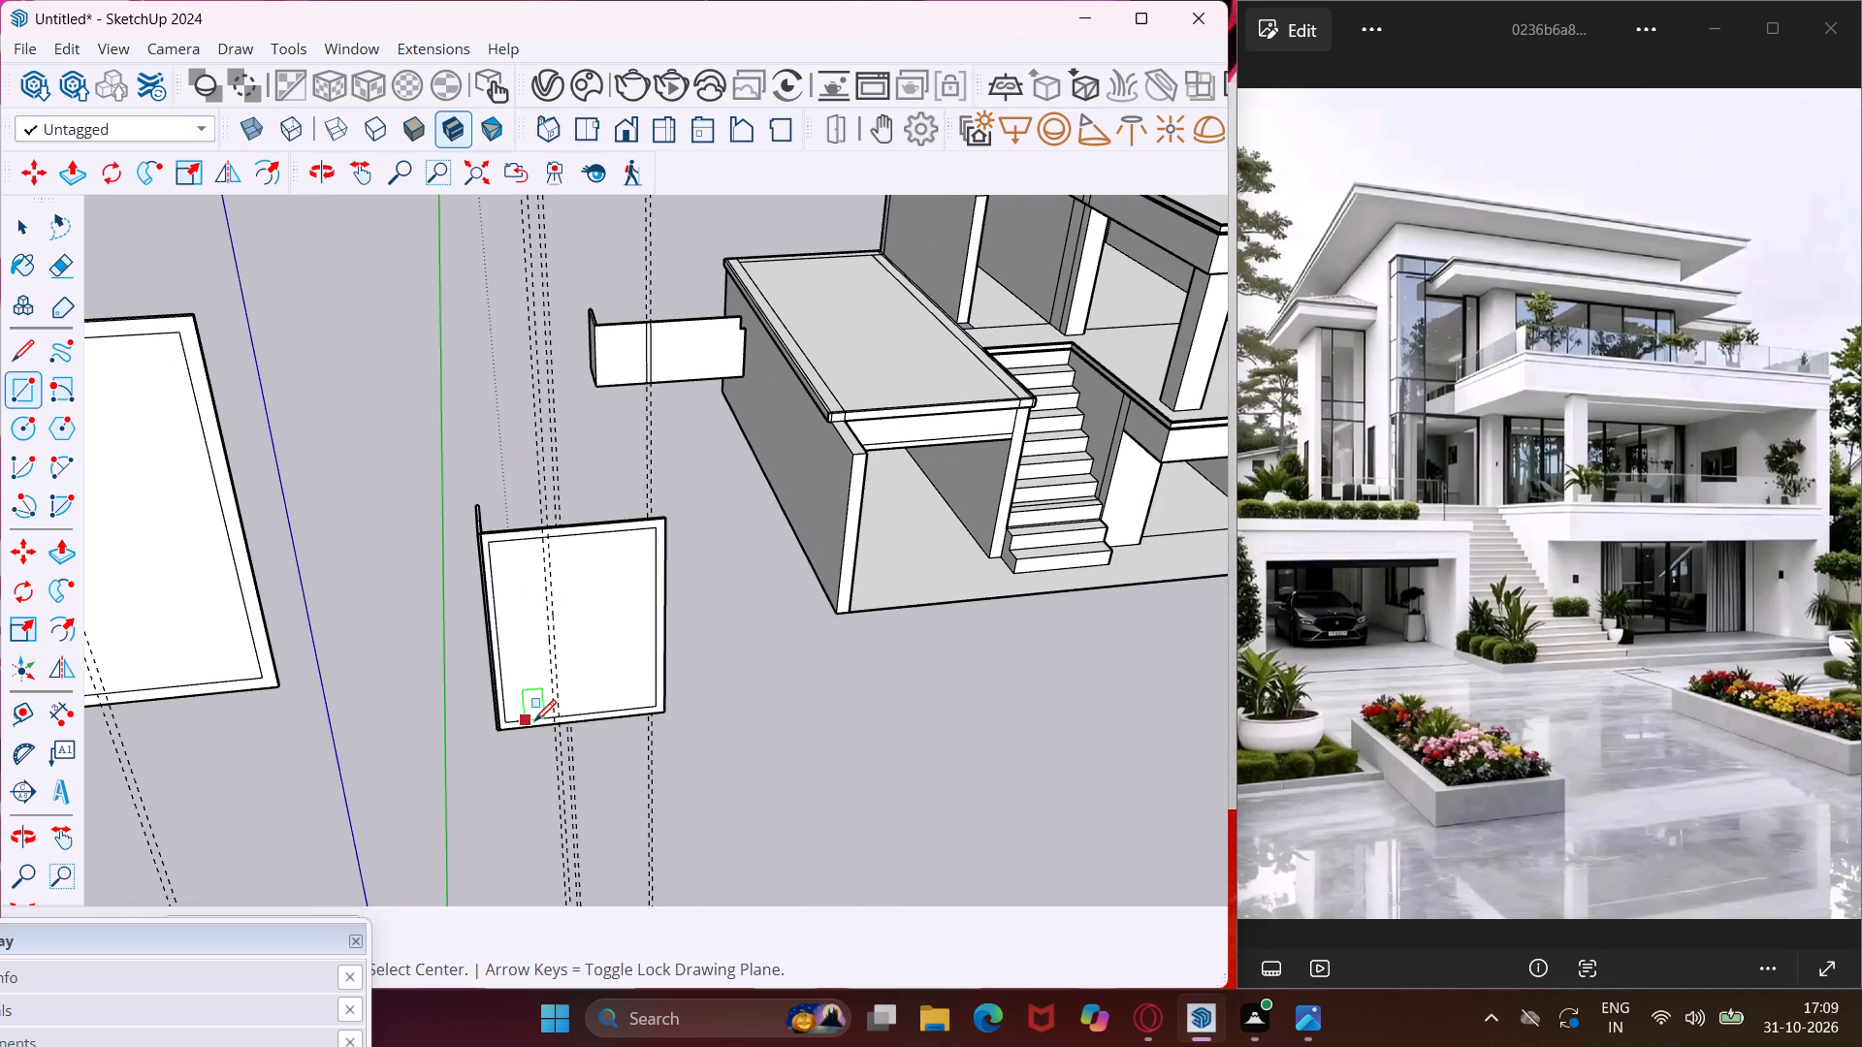
scroll(534, 721, up, 16)
scroll(578, 710, up, 5)
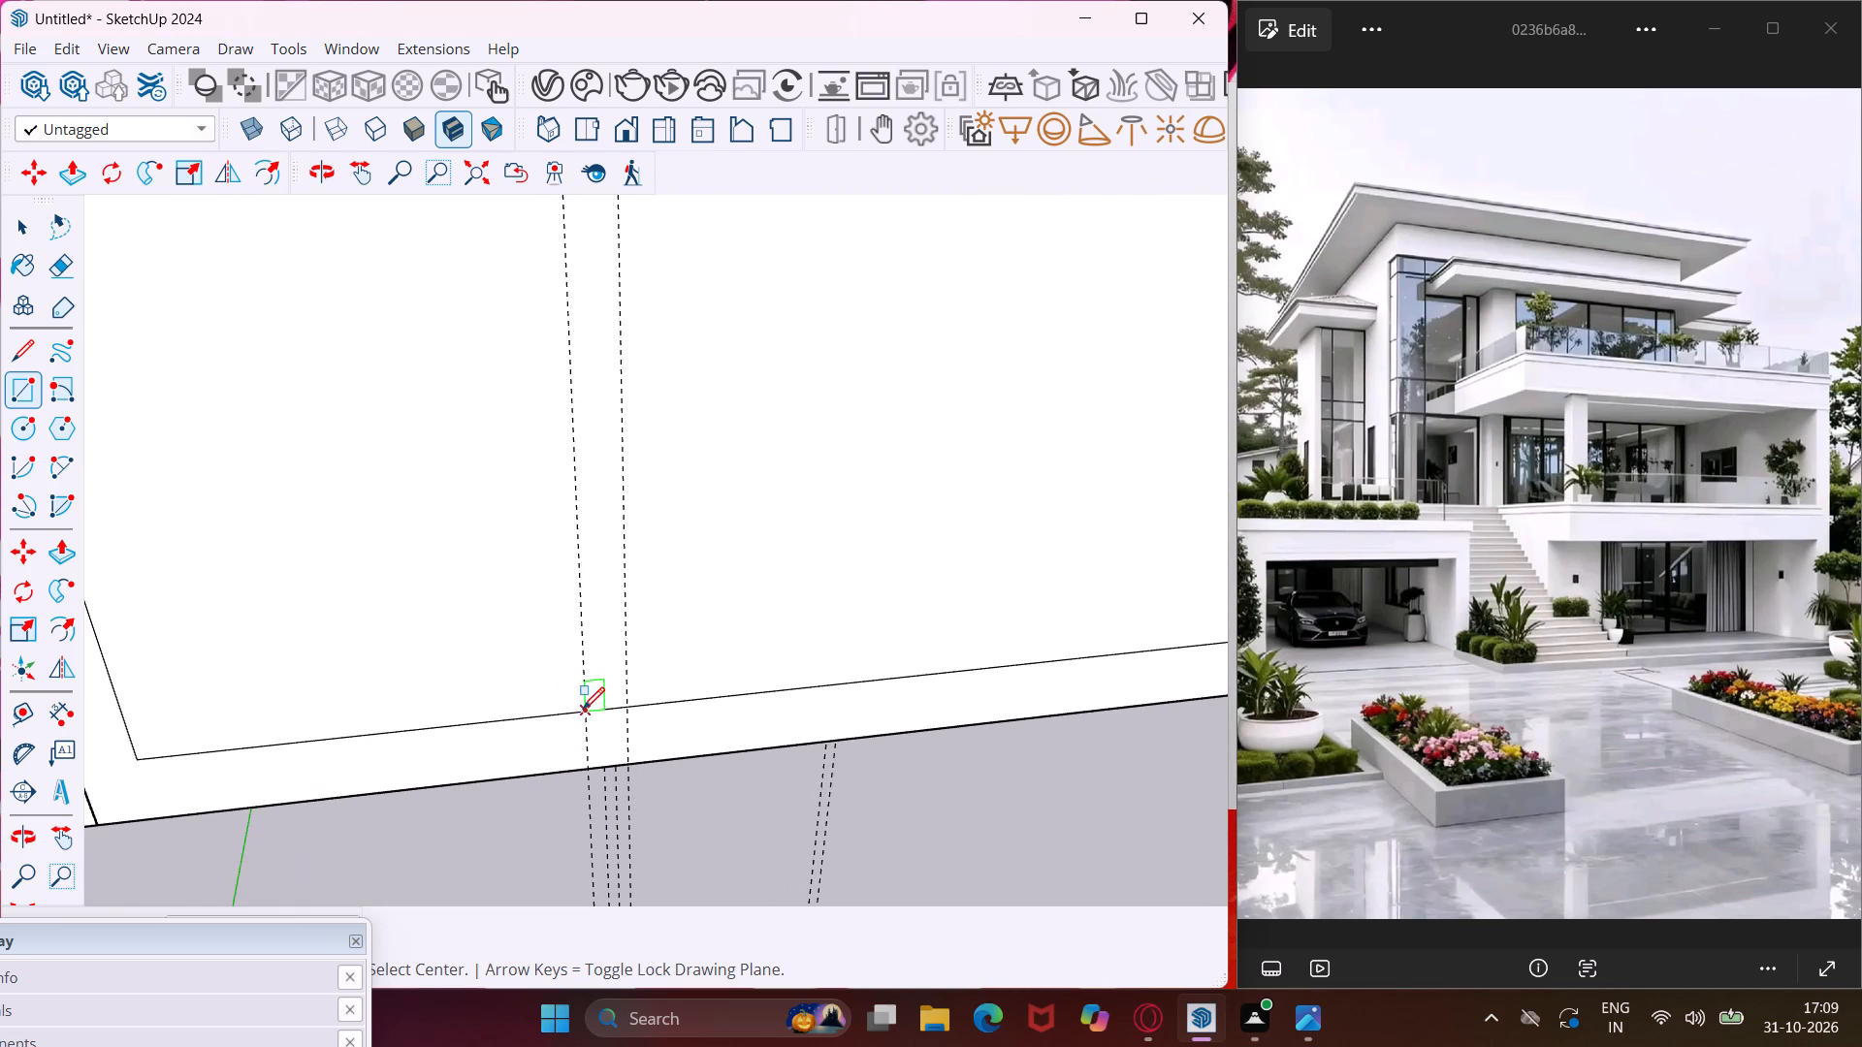
click(583, 709)
scroll(614, 528, down, 13)
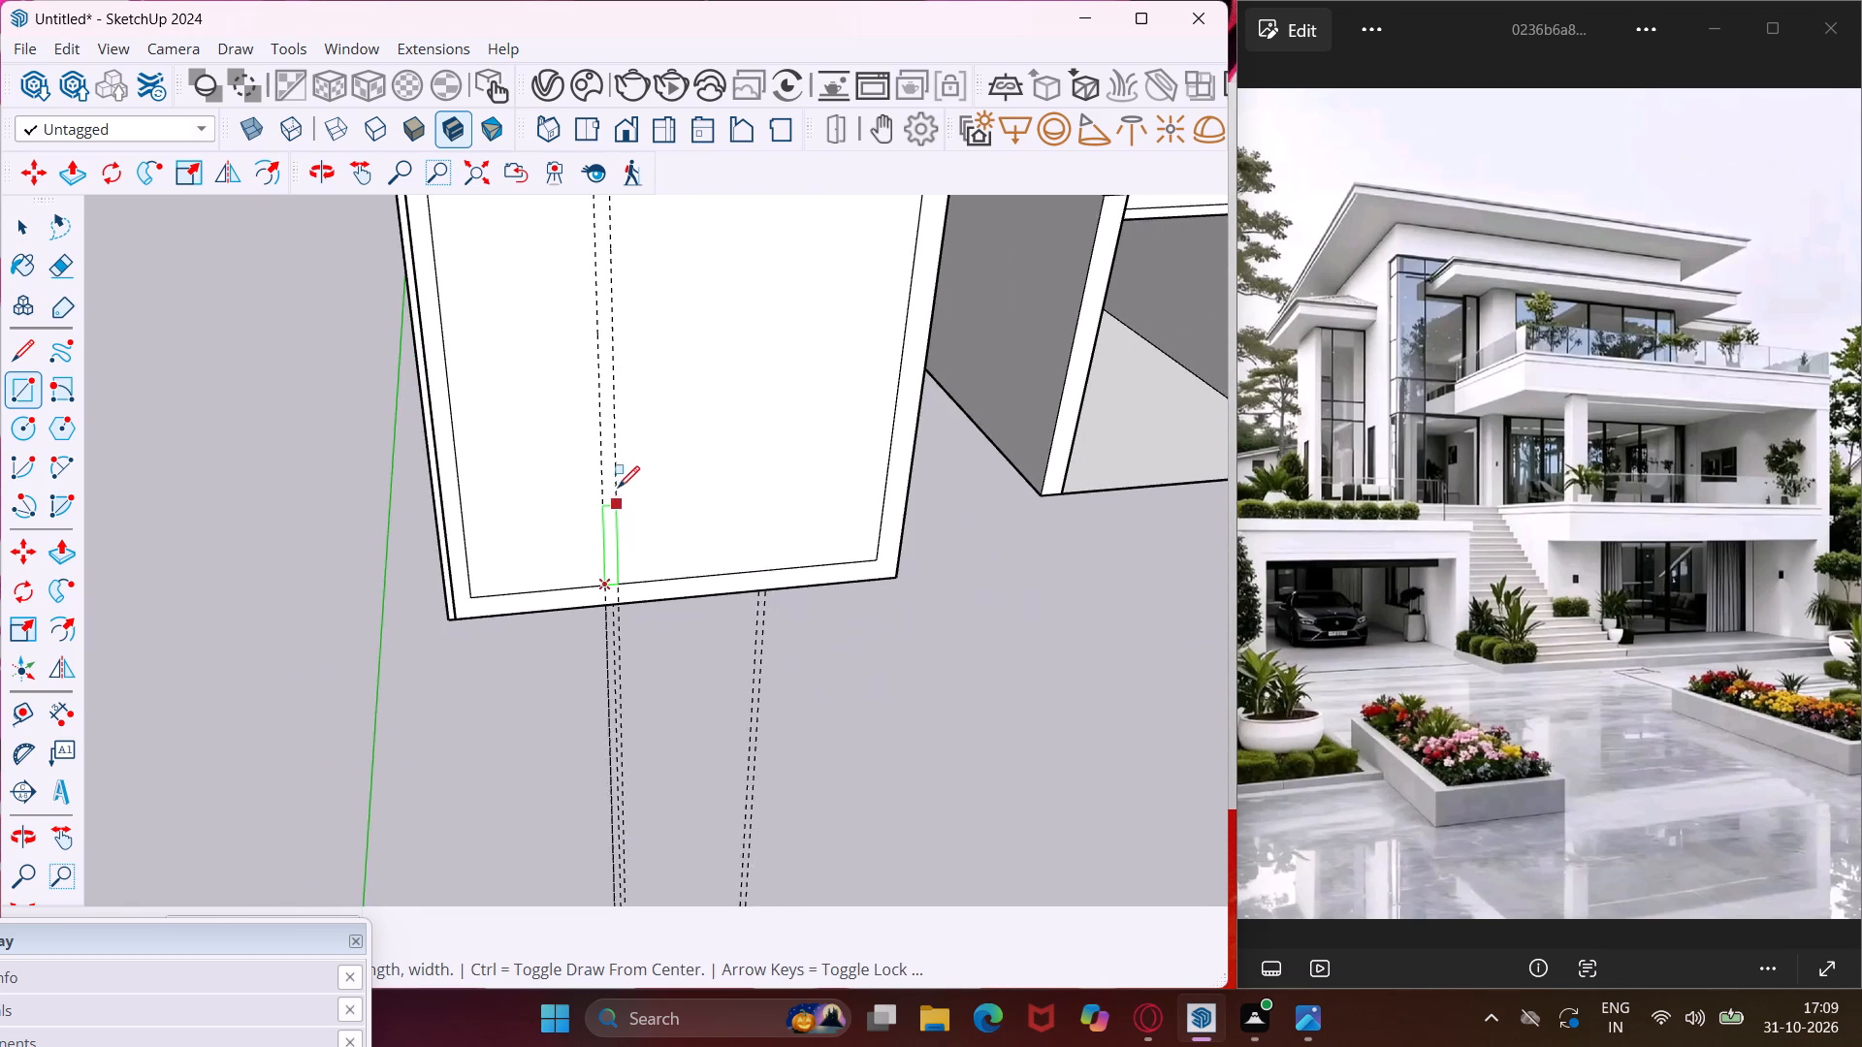
scroll(617, 474, down, 7)
scroll(609, 229, up, 19)
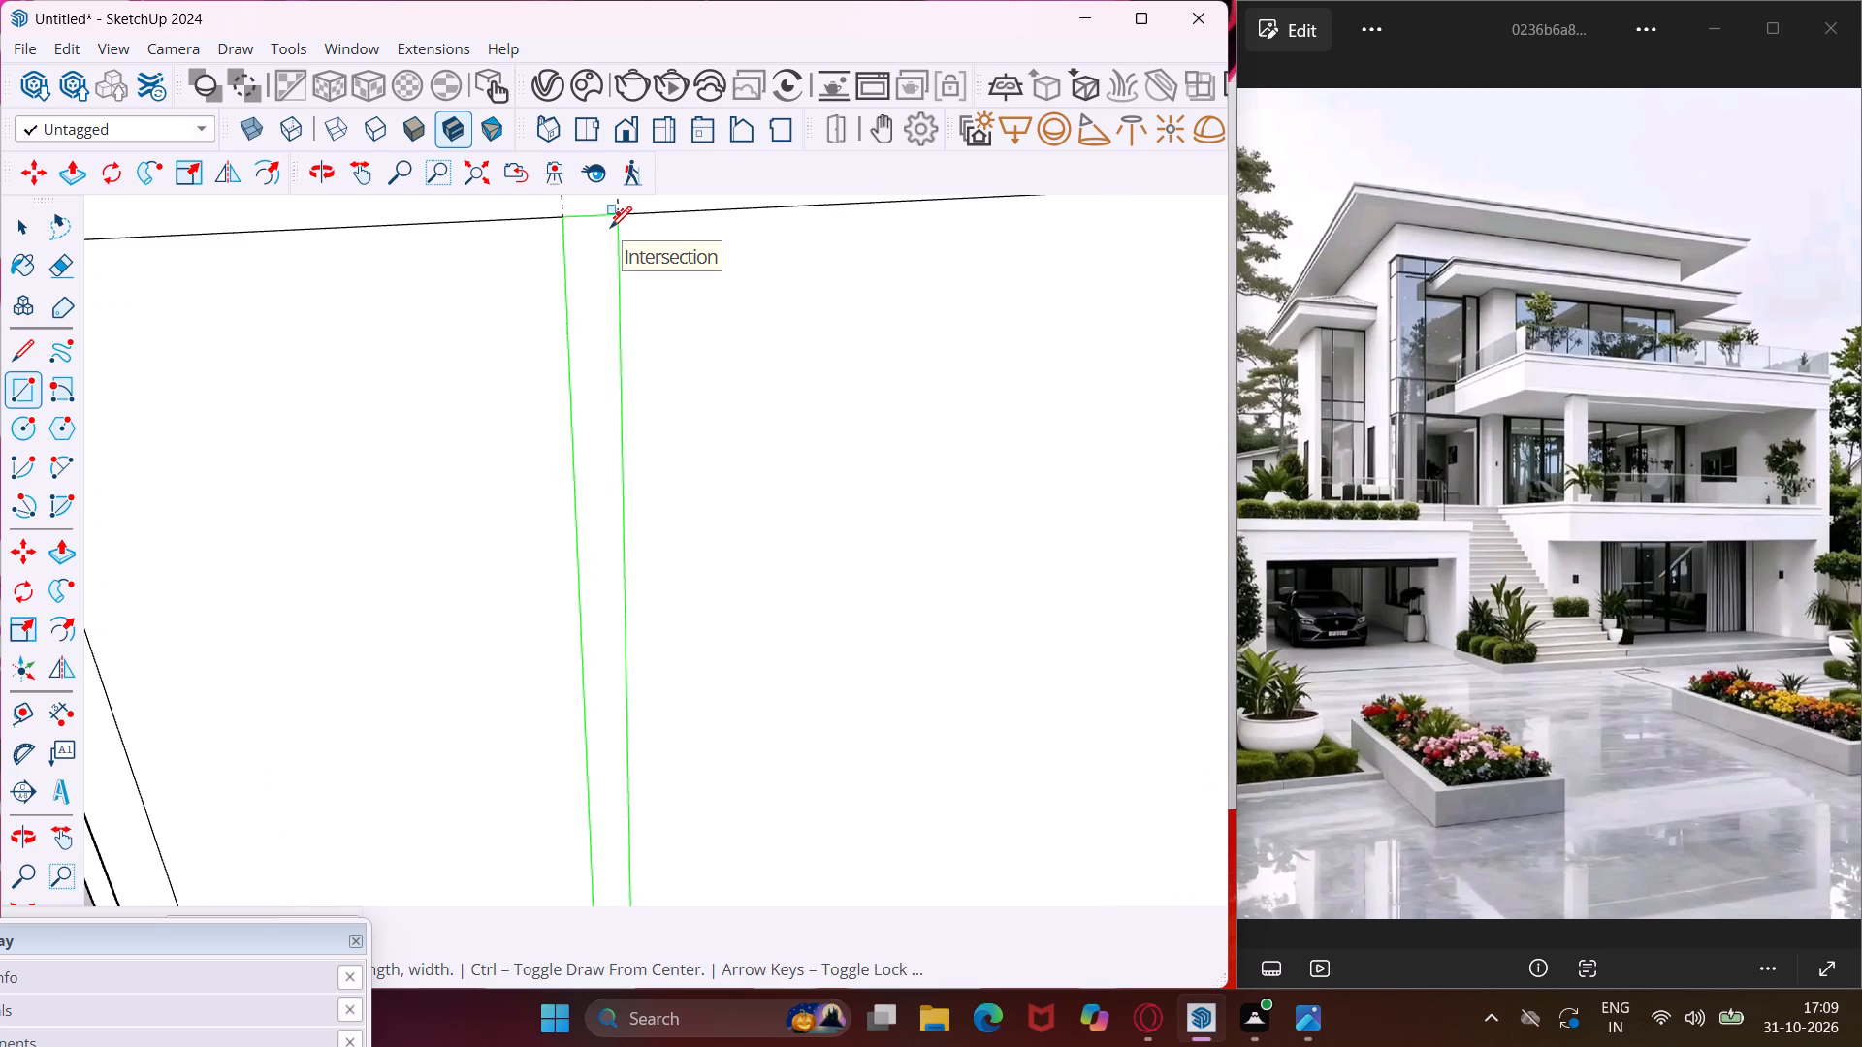
click(618, 217)
key(Escape)
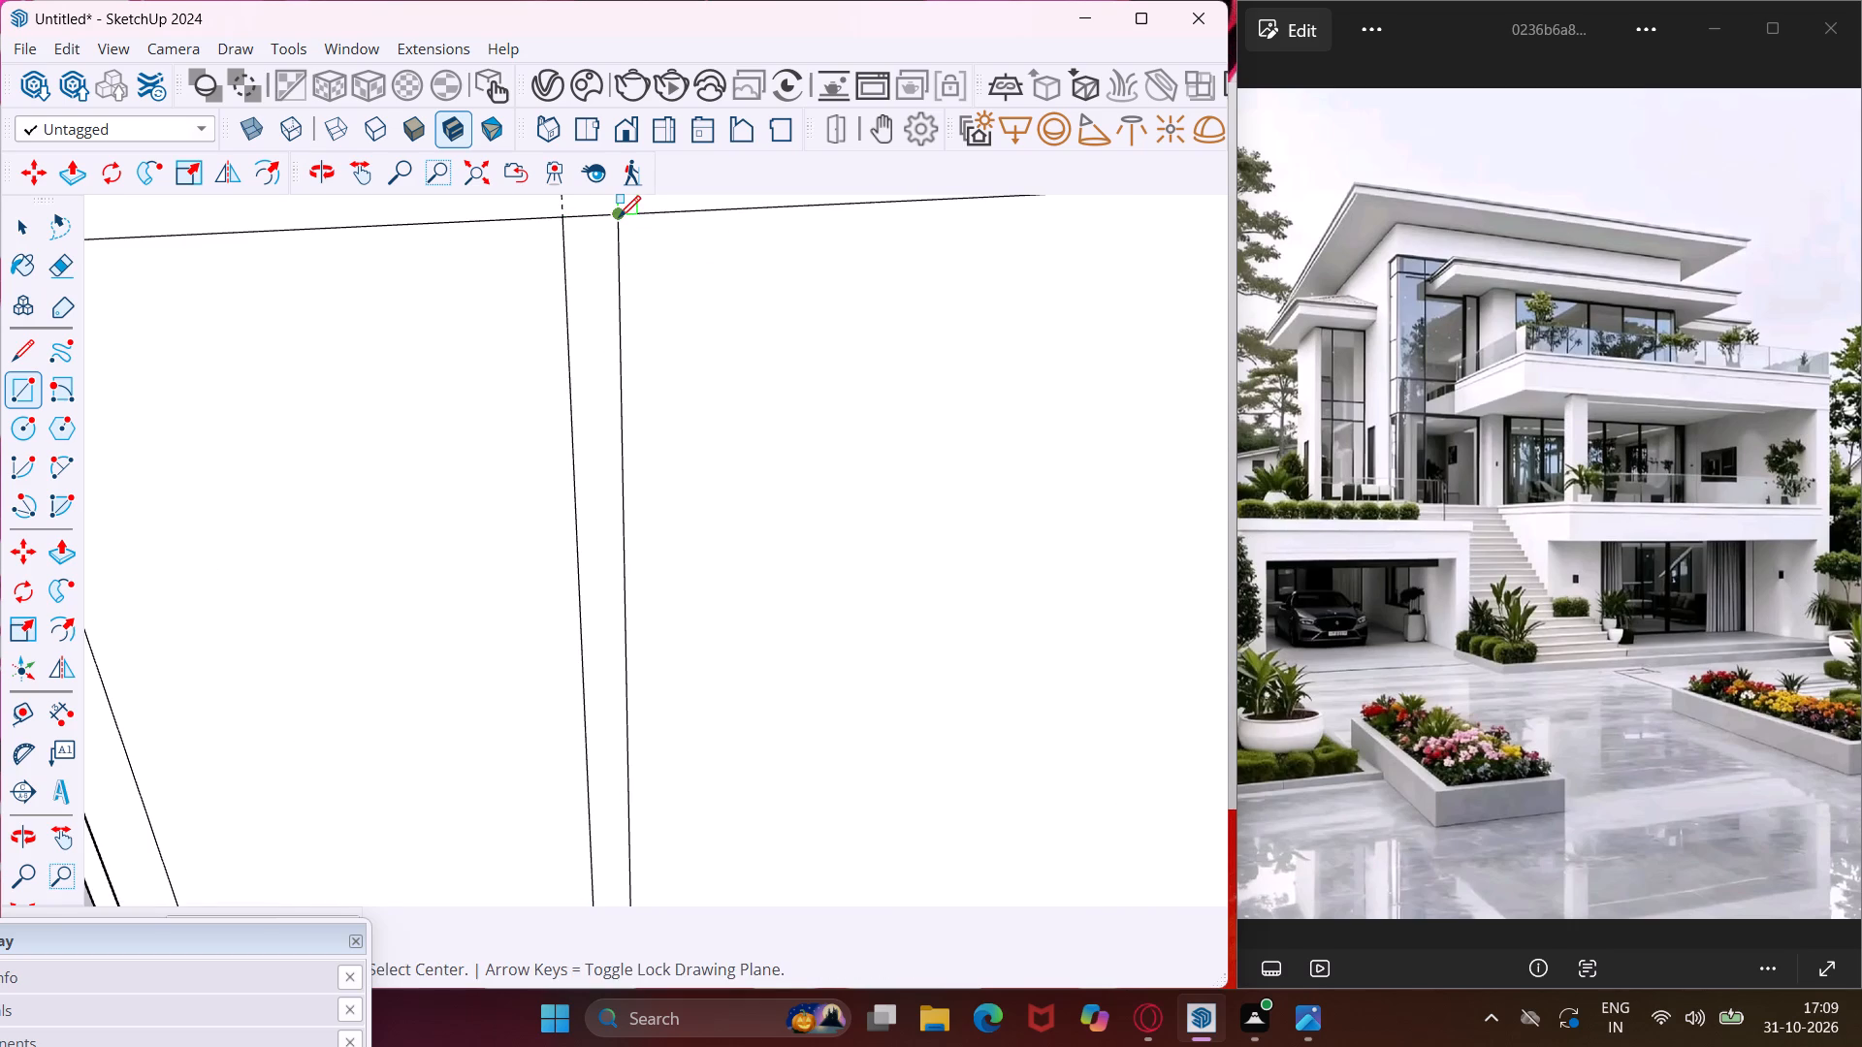
key(space)
Draw a mullion rectangle between the two guides on the larger notched framed panel's front face, spanning the inner frame height.
scroll(593, 389, down, 13)
scroll(598, 397, down, 20)
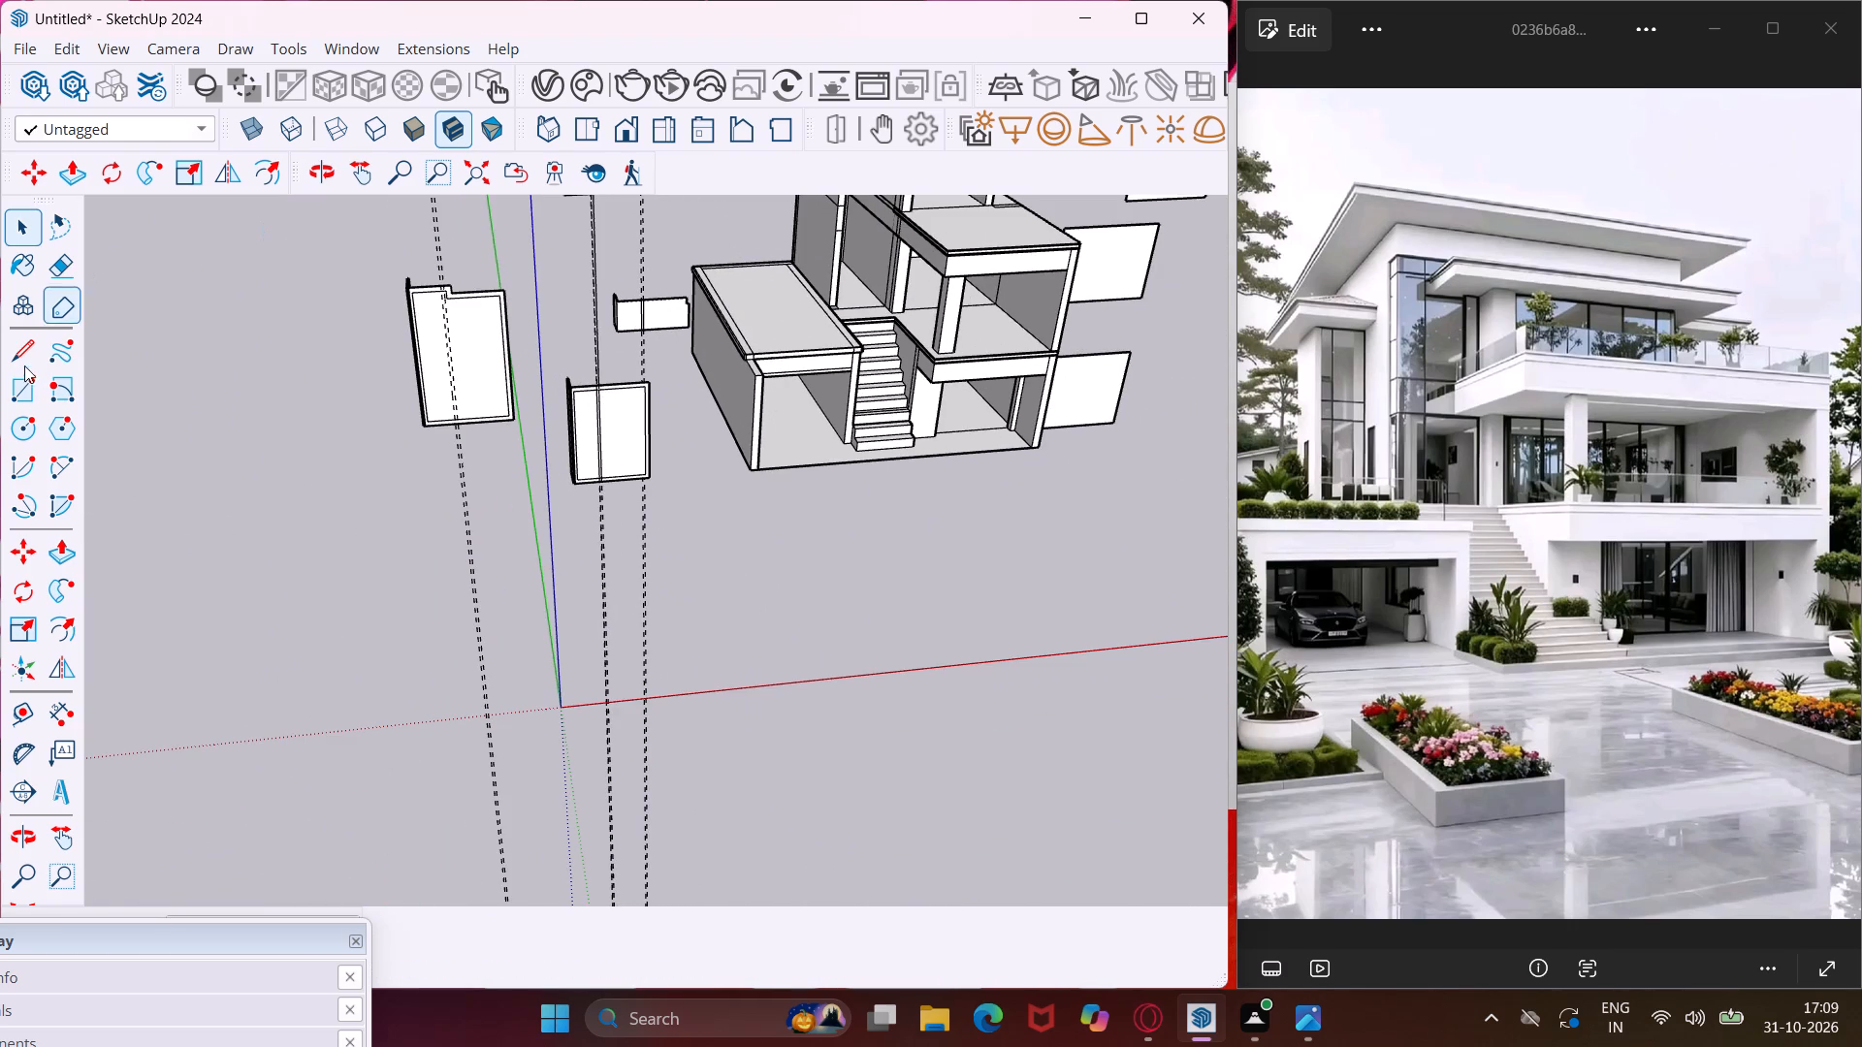
click(24, 390)
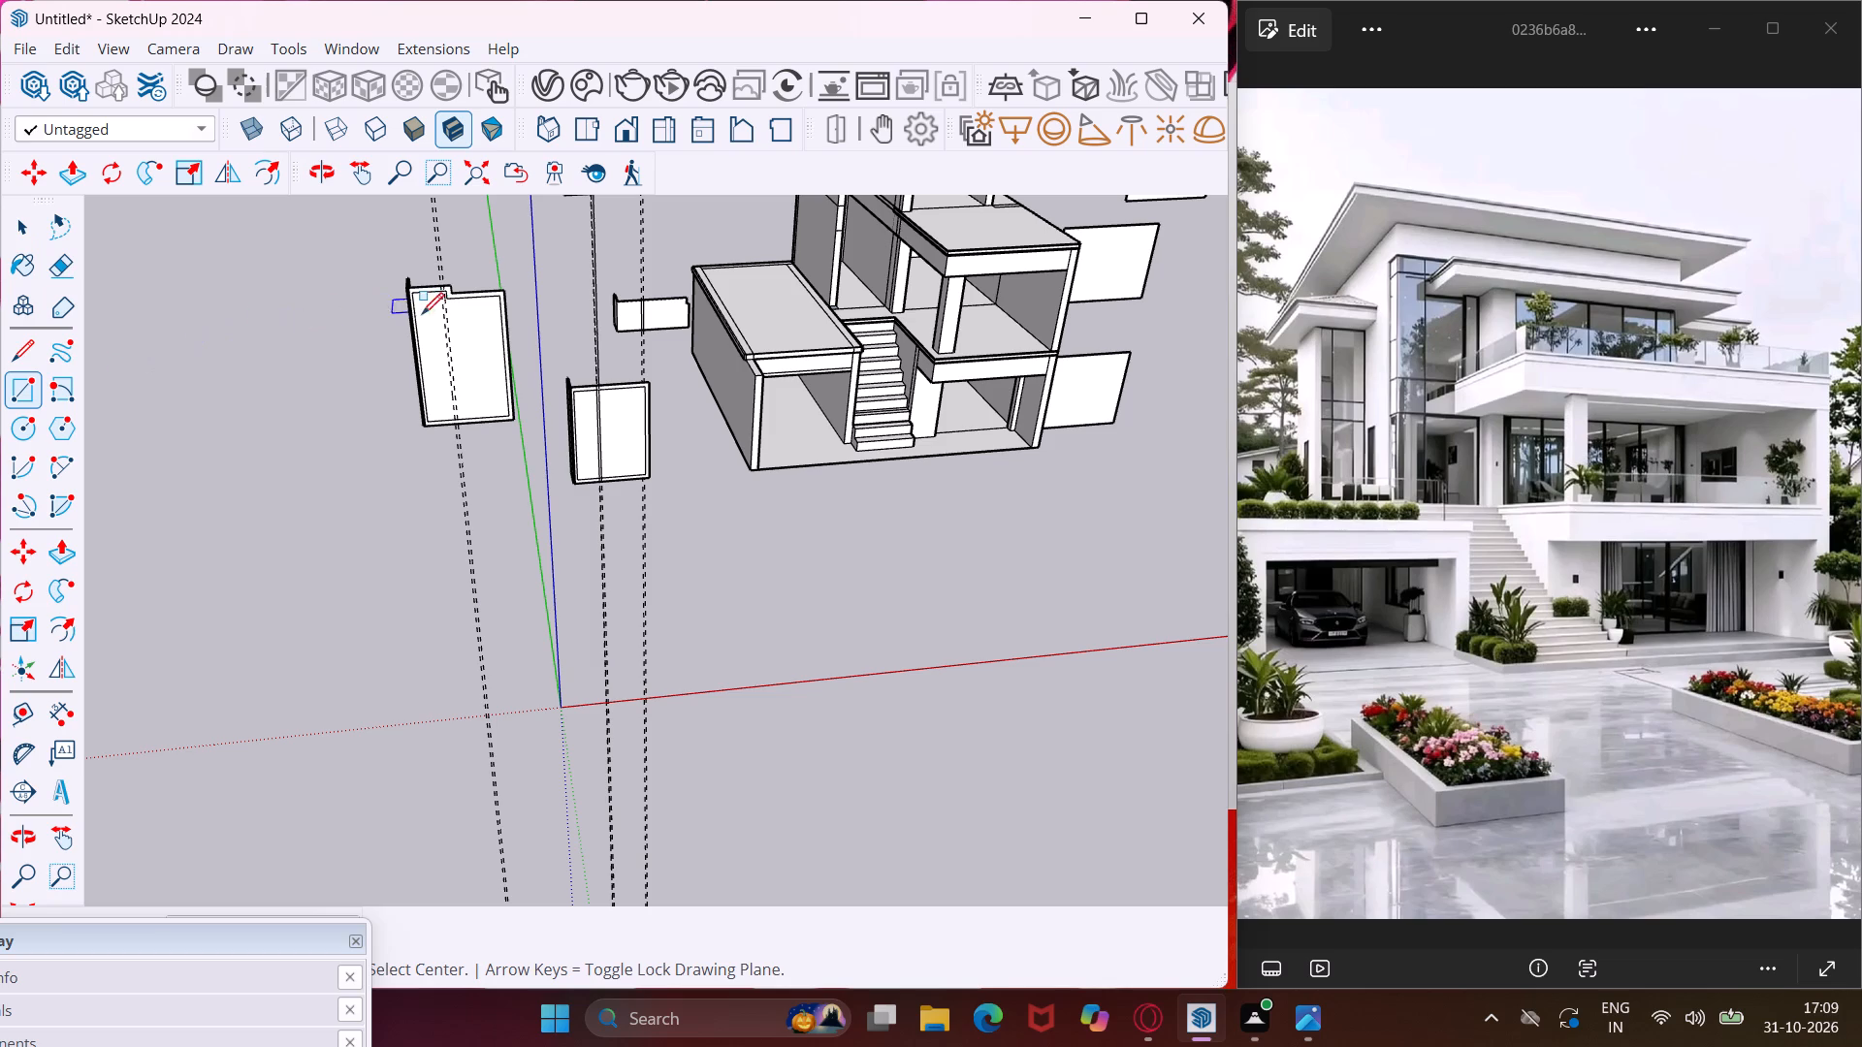
scroll(440, 292, up, 20)
scroll(440, 292, up, 4)
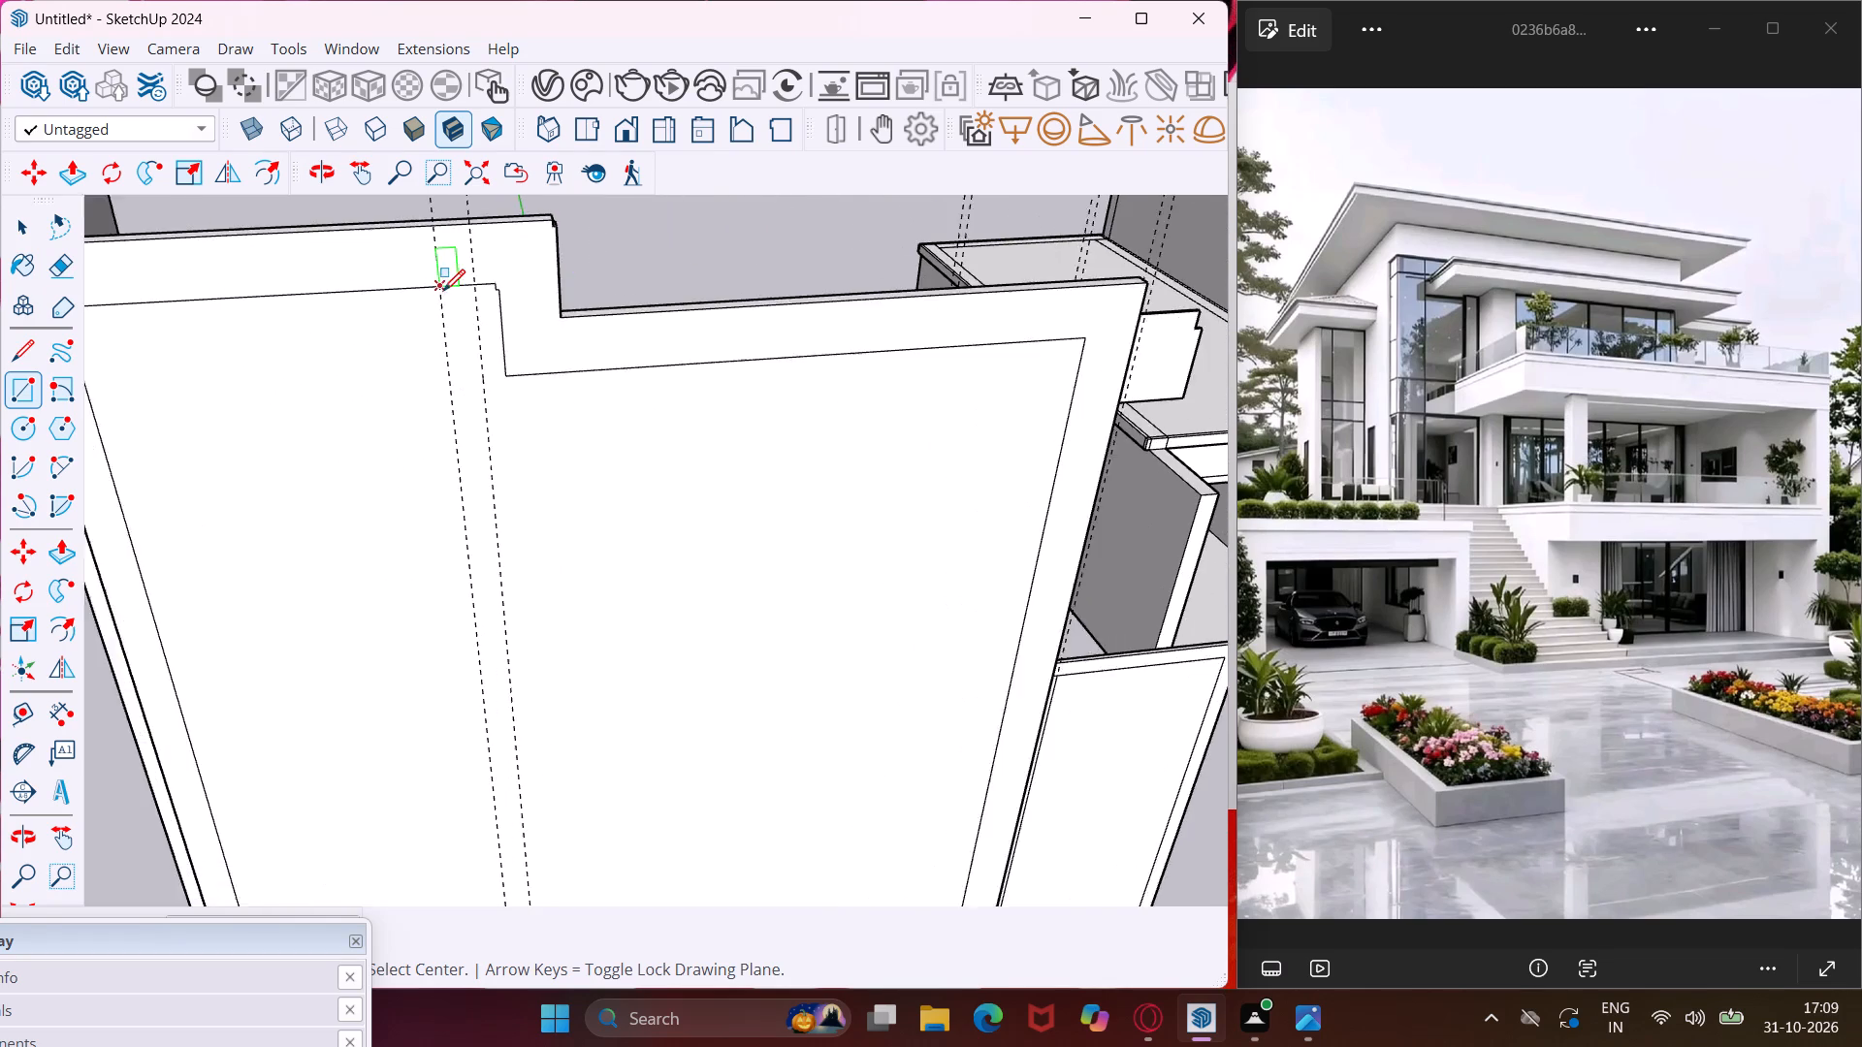
scroll(443, 291, up, 7)
click(493, 283)
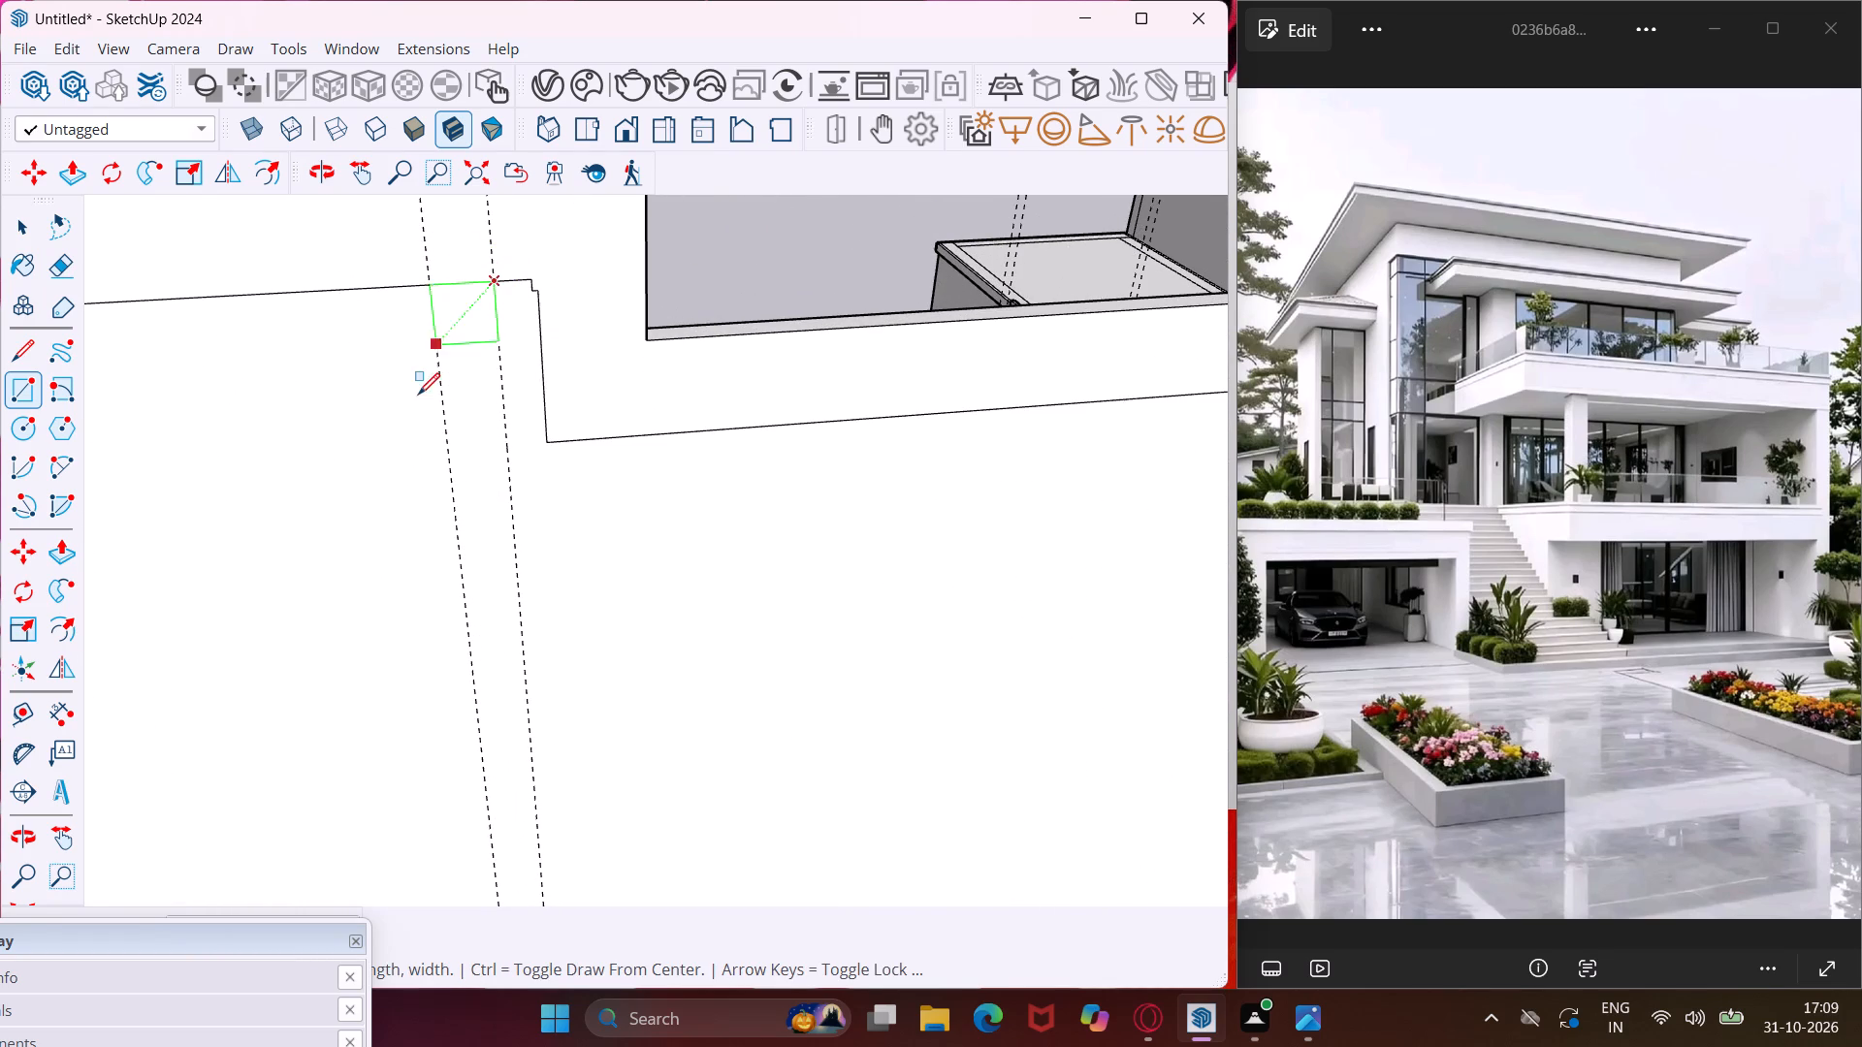
scroll(406, 412, down, 16)
scroll(406, 412, down, 9)
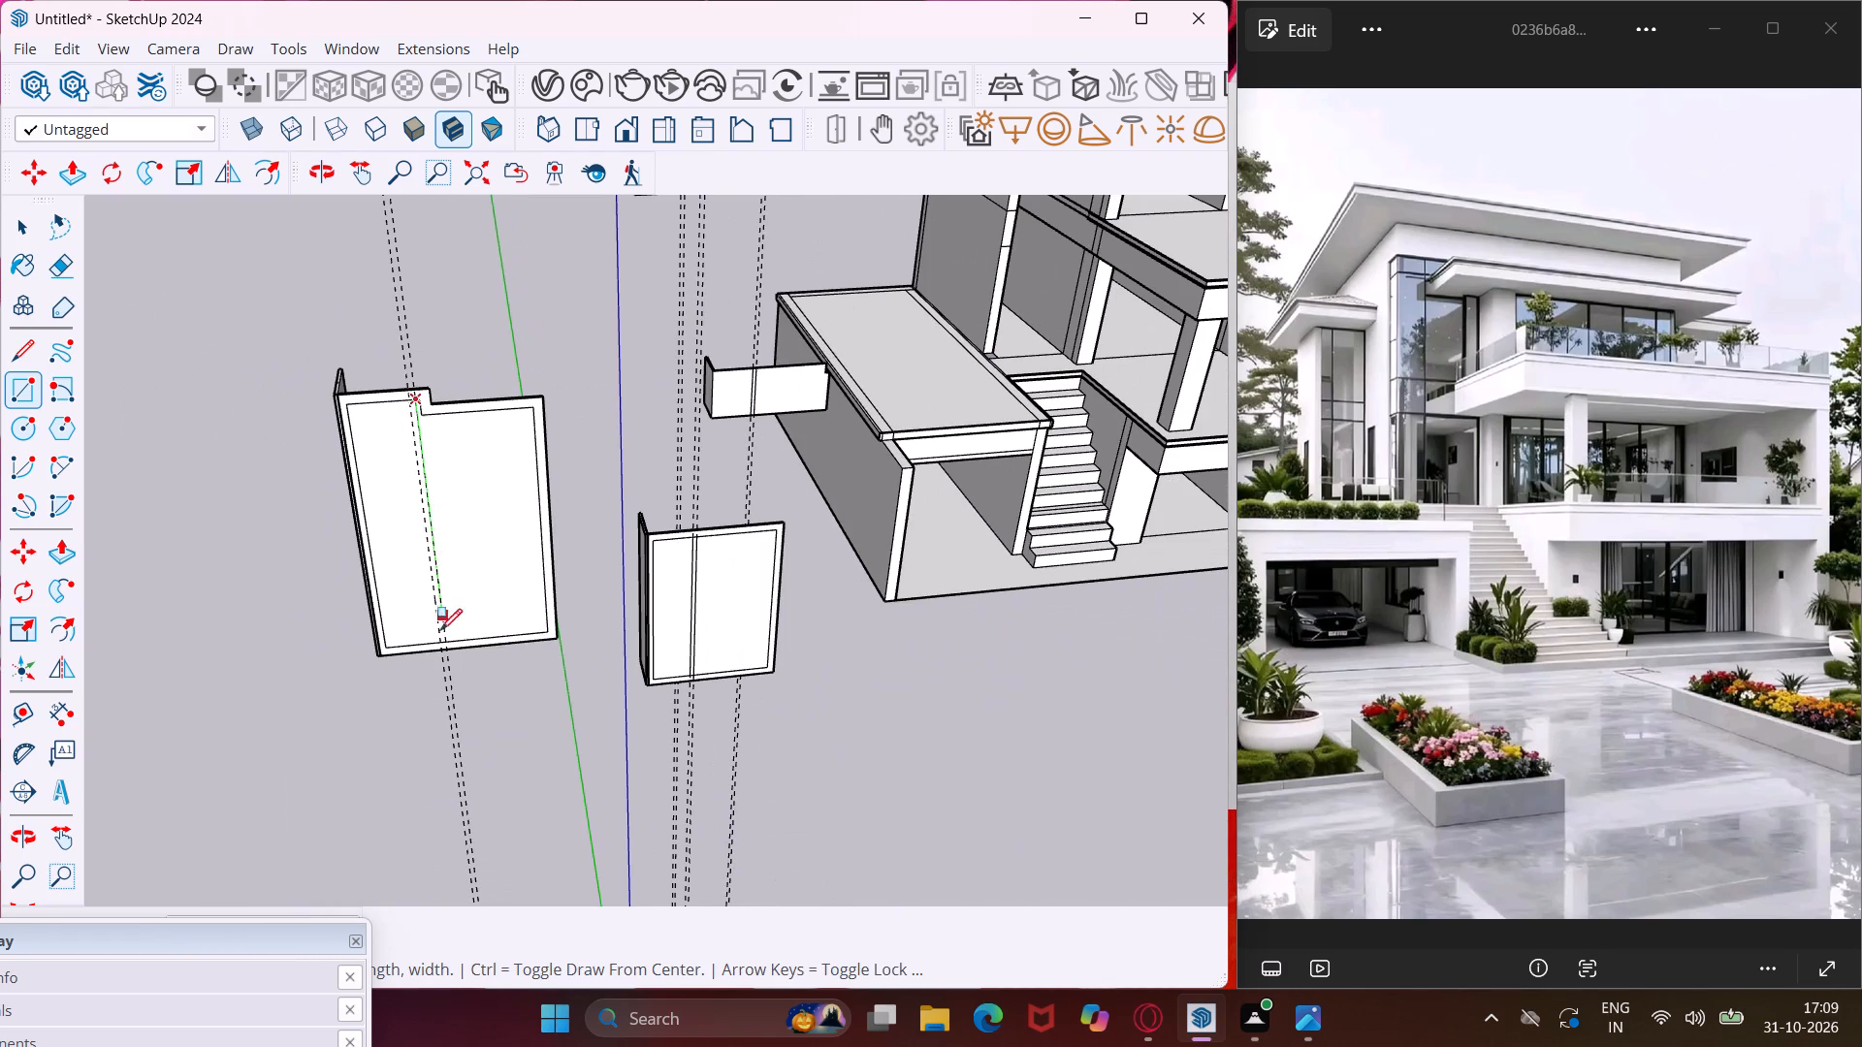
scroll(440, 651, up, 16)
scroll(446, 605, down, 5)
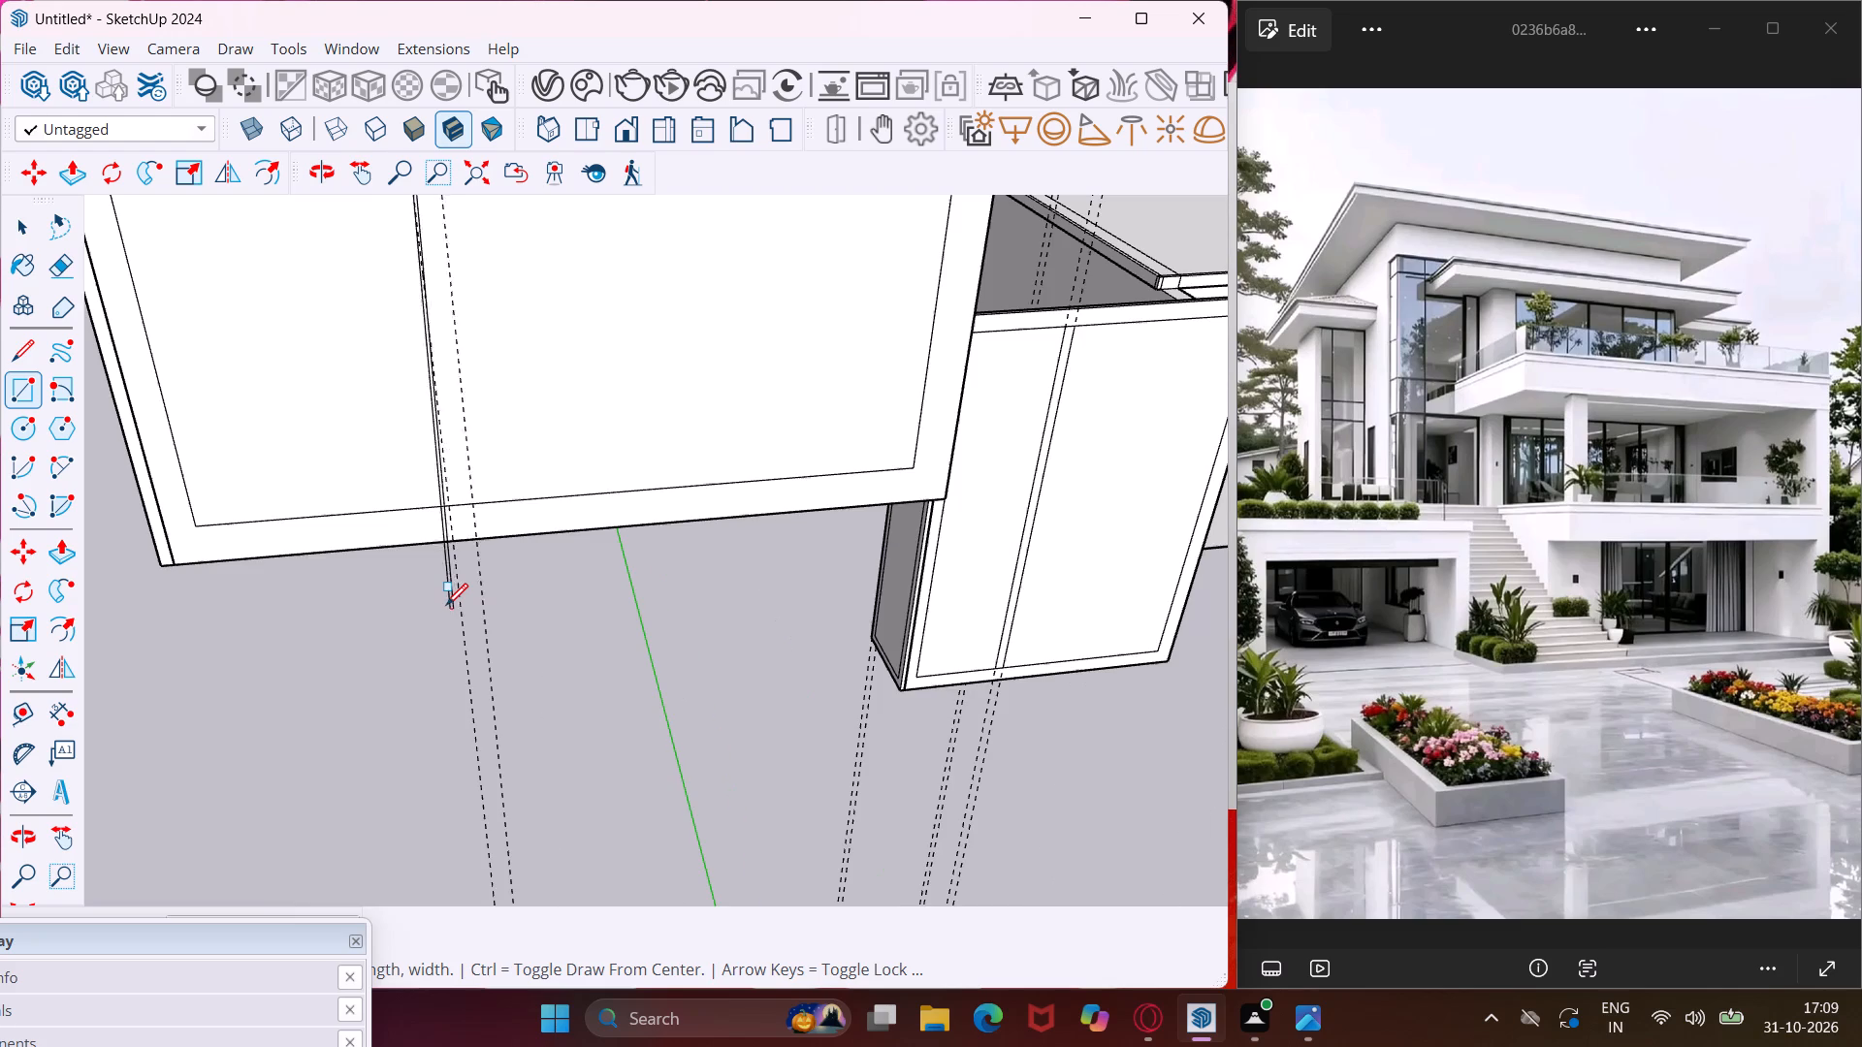
click(451, 503)
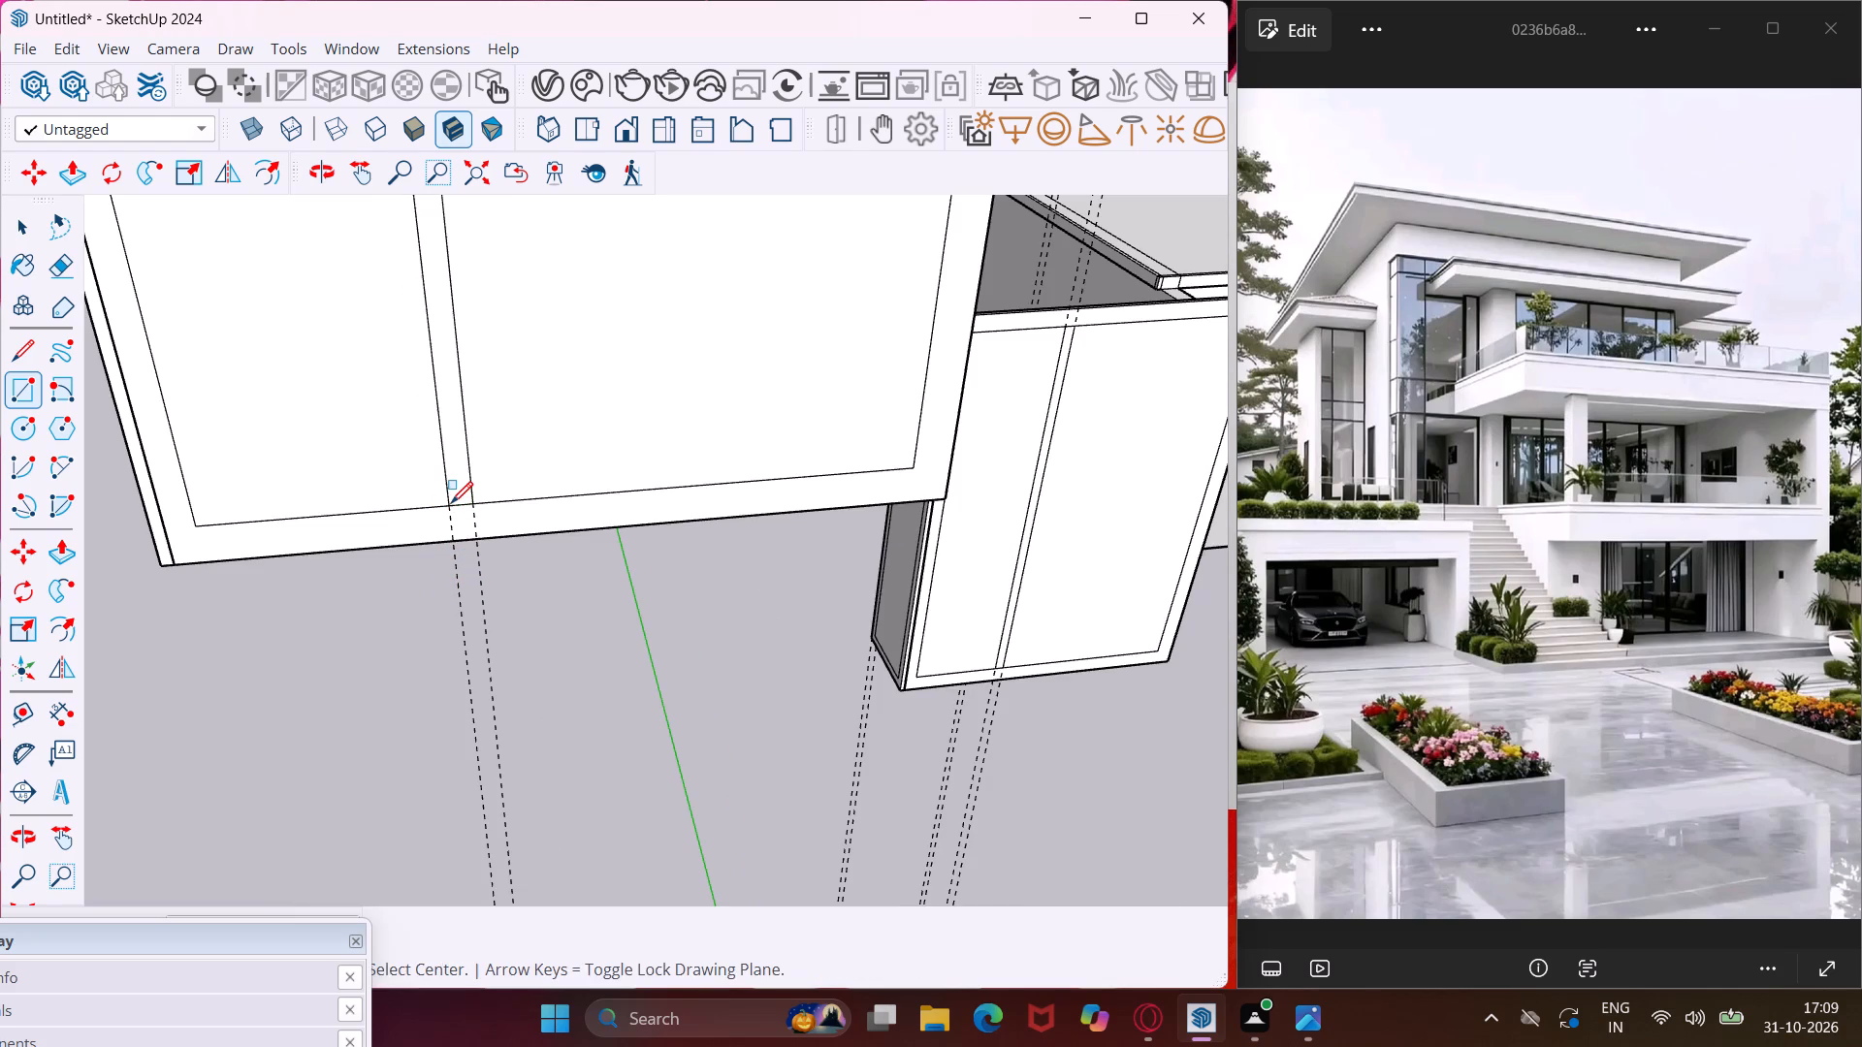
key(Escape)
key(space)
Push/Pull the frame border on the smaller framed rectangular panel's front face slightly outward from the pane.
scroll(451, 503, down, 3)
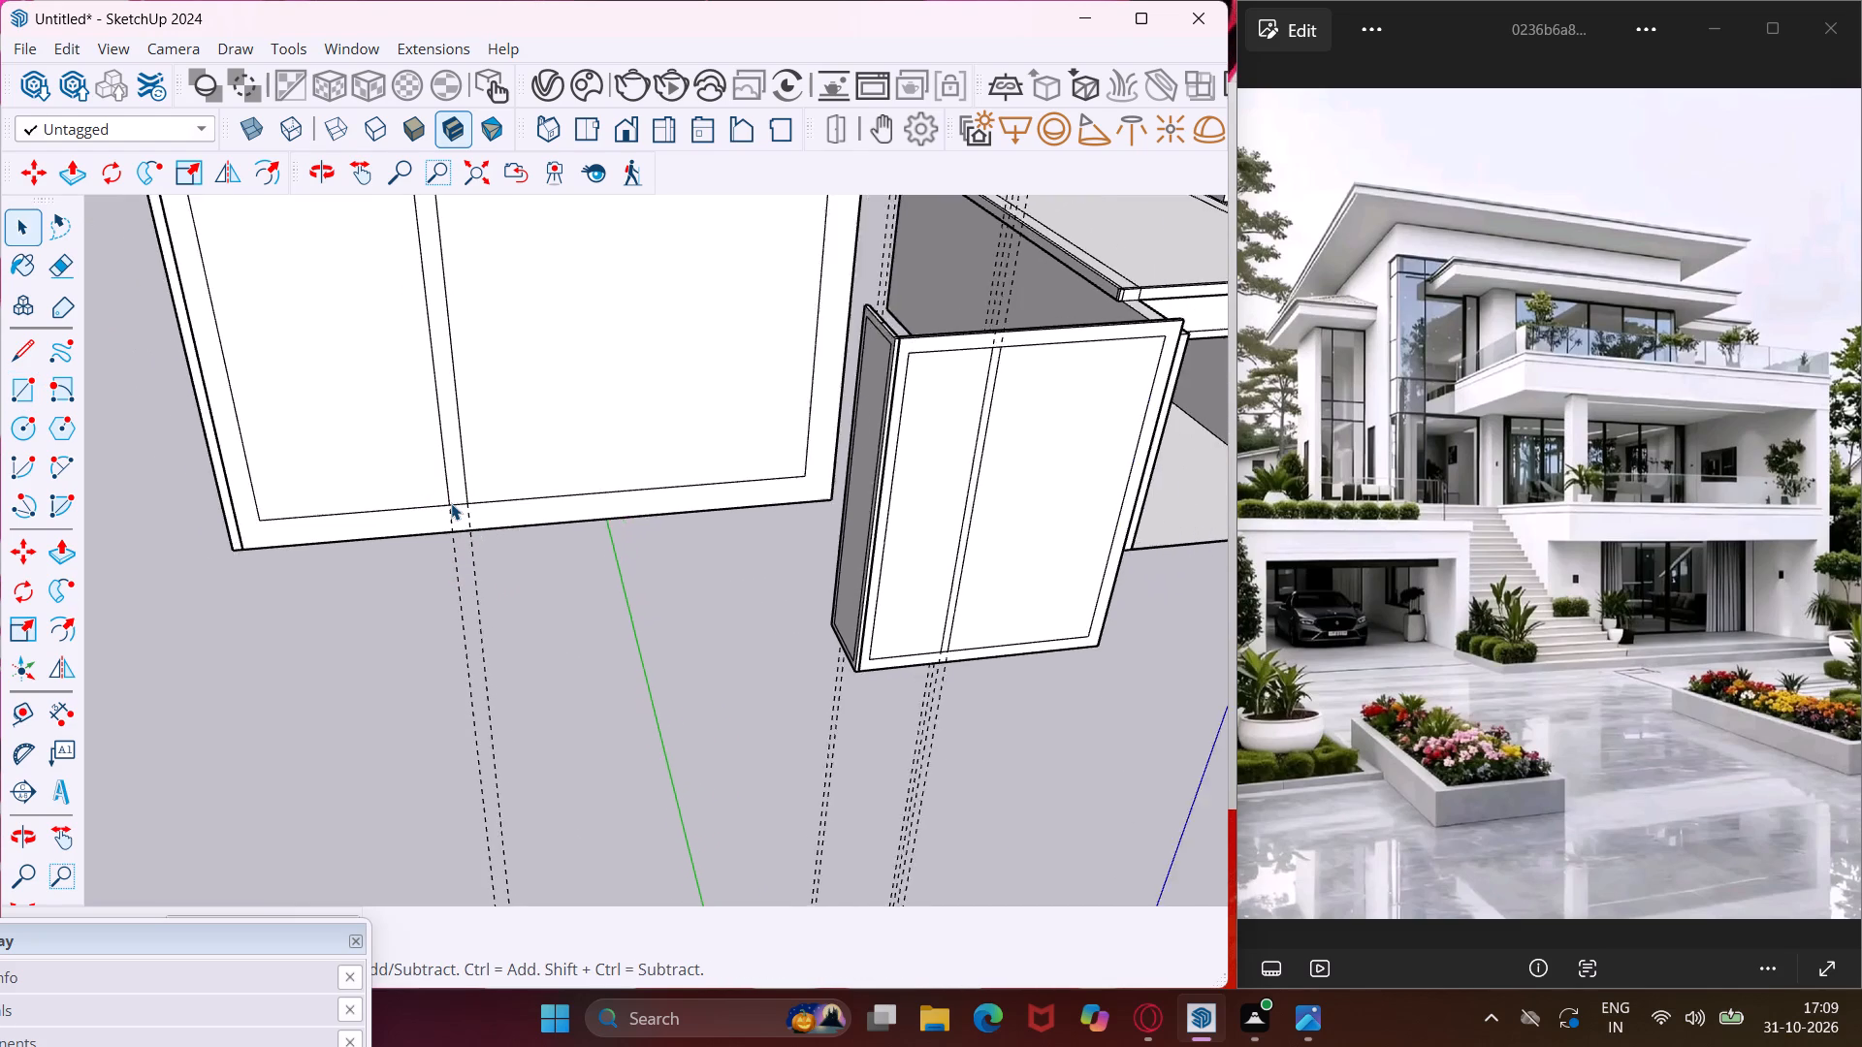
scroll(451, 503, down, 4)
middle_drag(451, 503, 506, 574)
scroll(502, 567, down, 3)
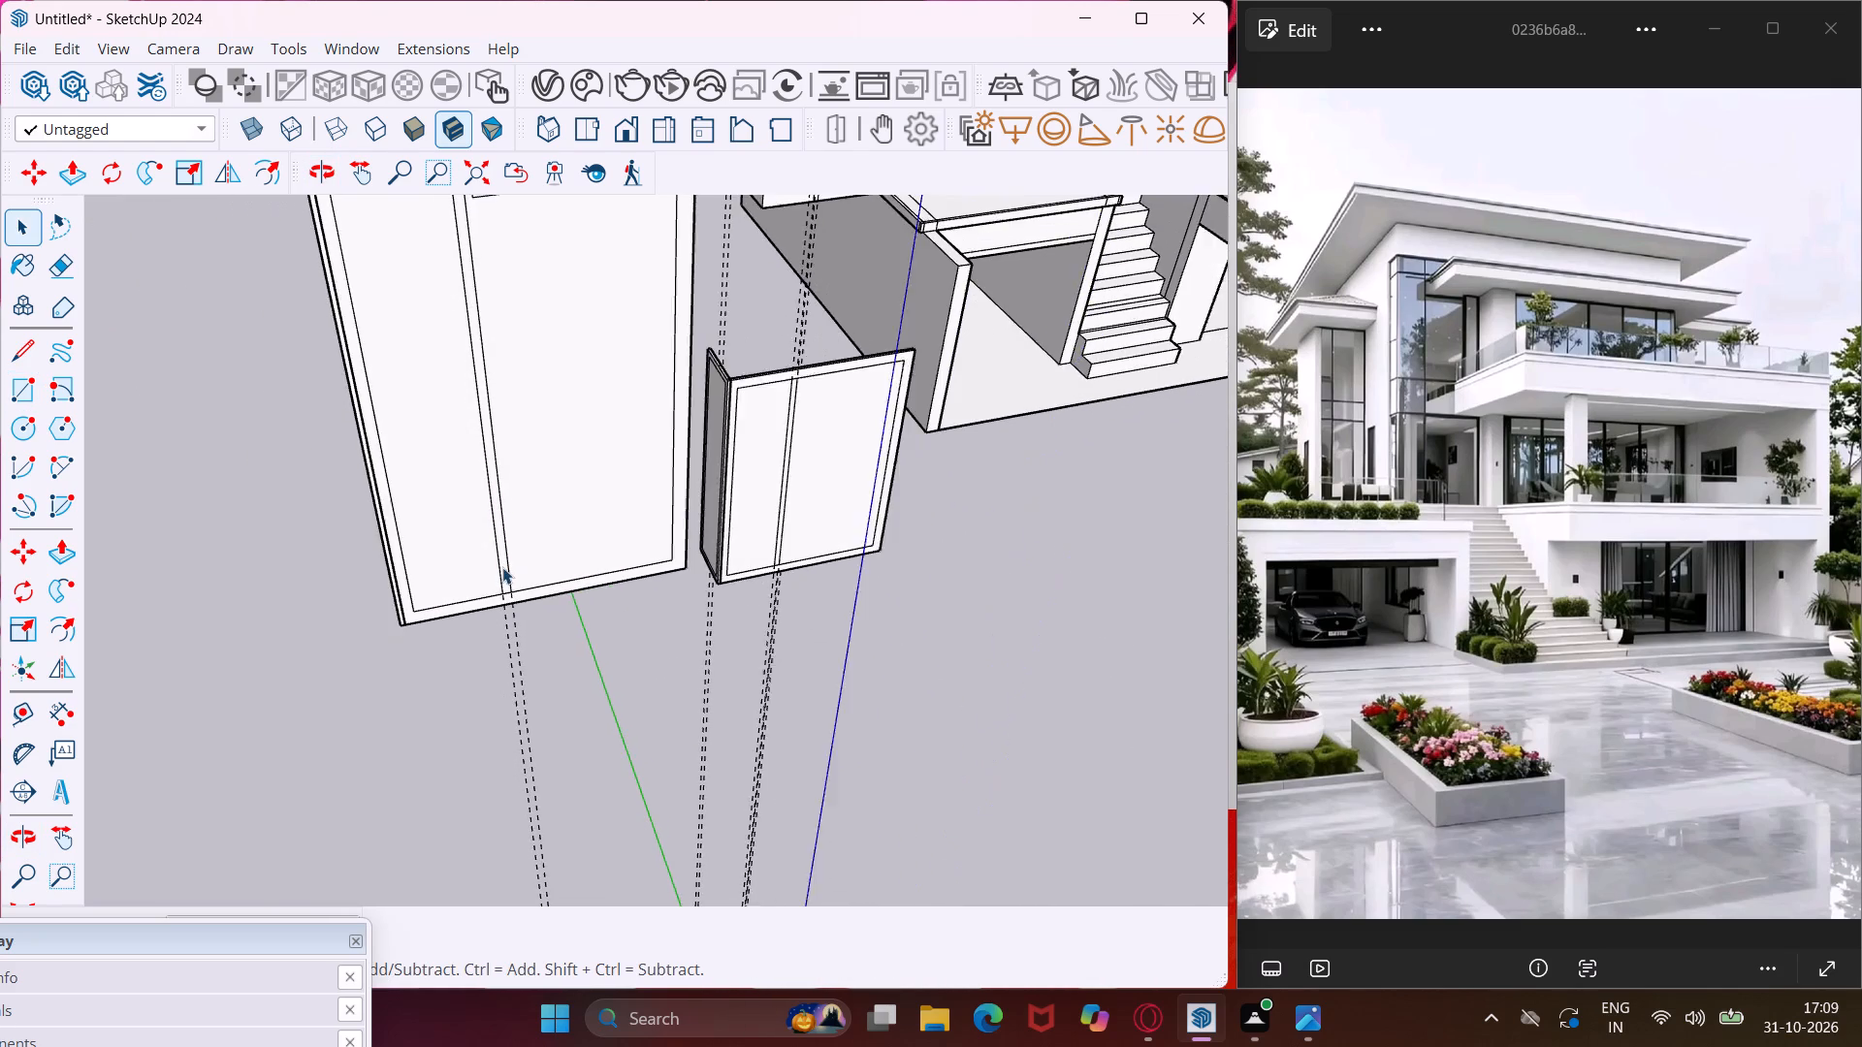
scroll(502, 567, down, 4)
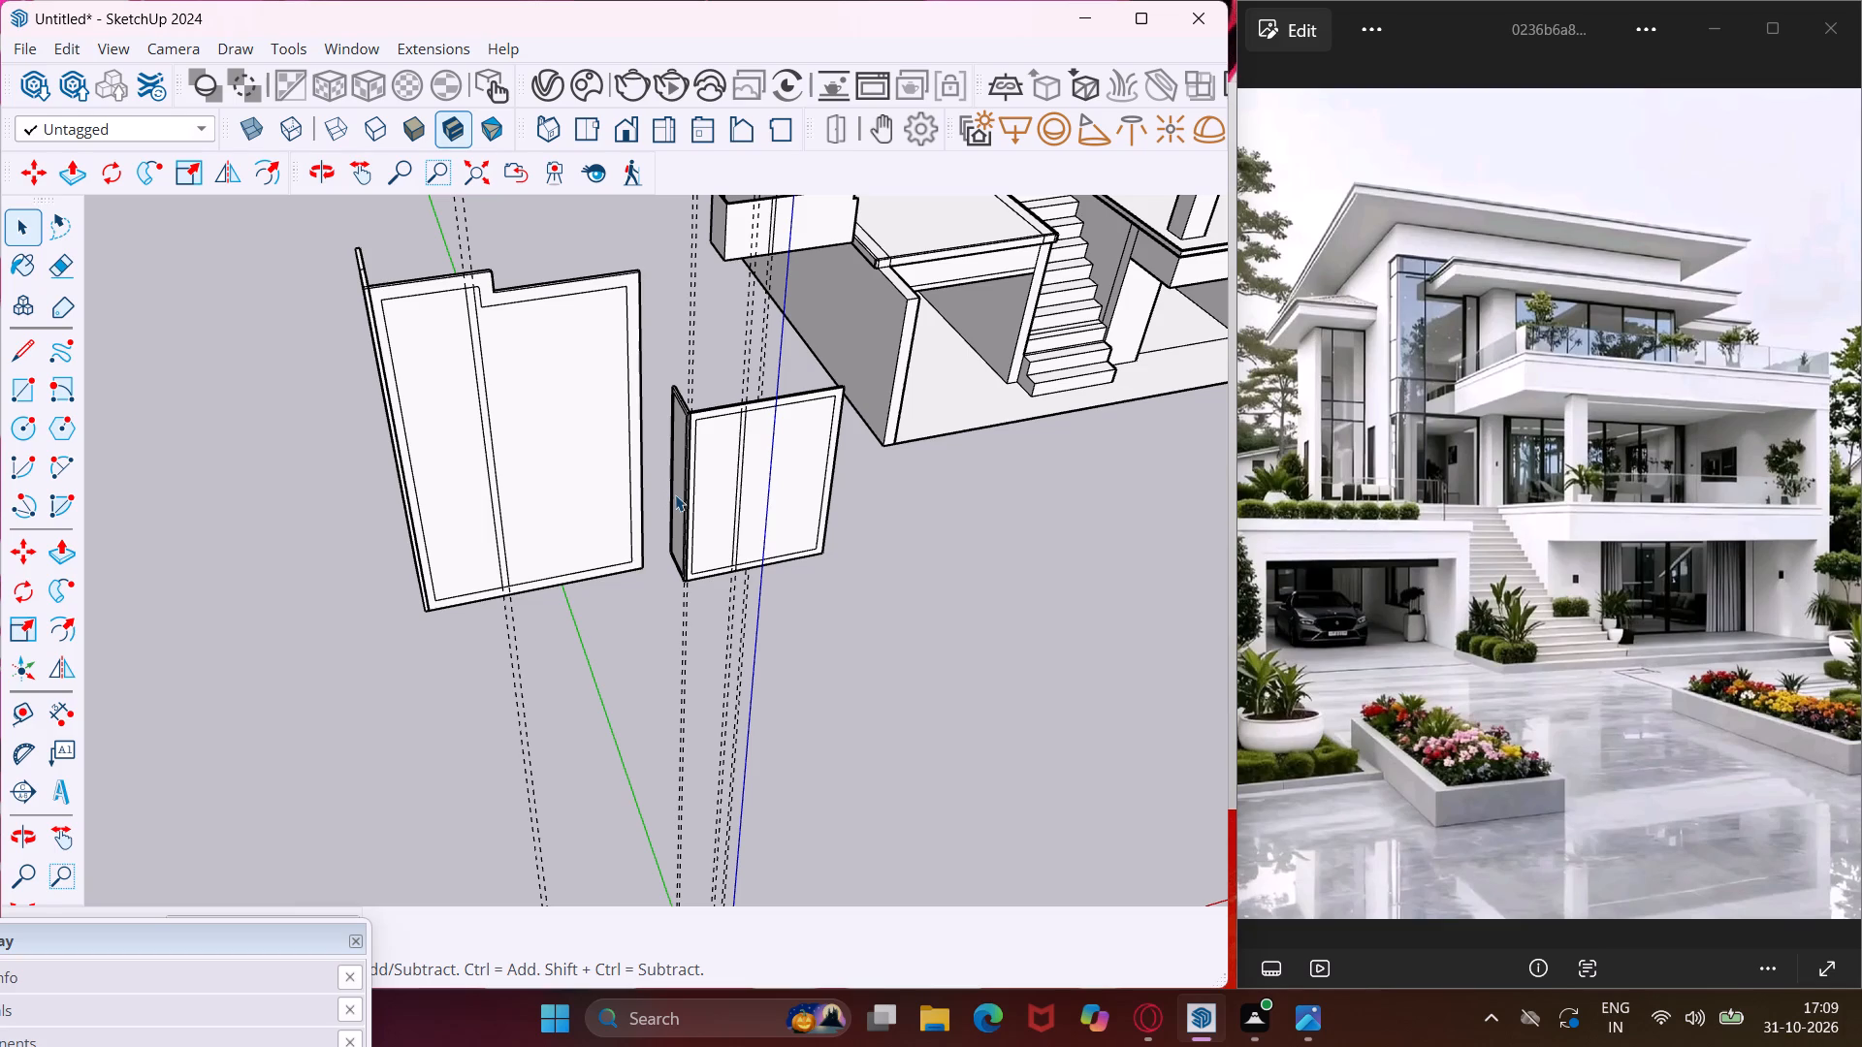
scroll(719, 408, up, 10)
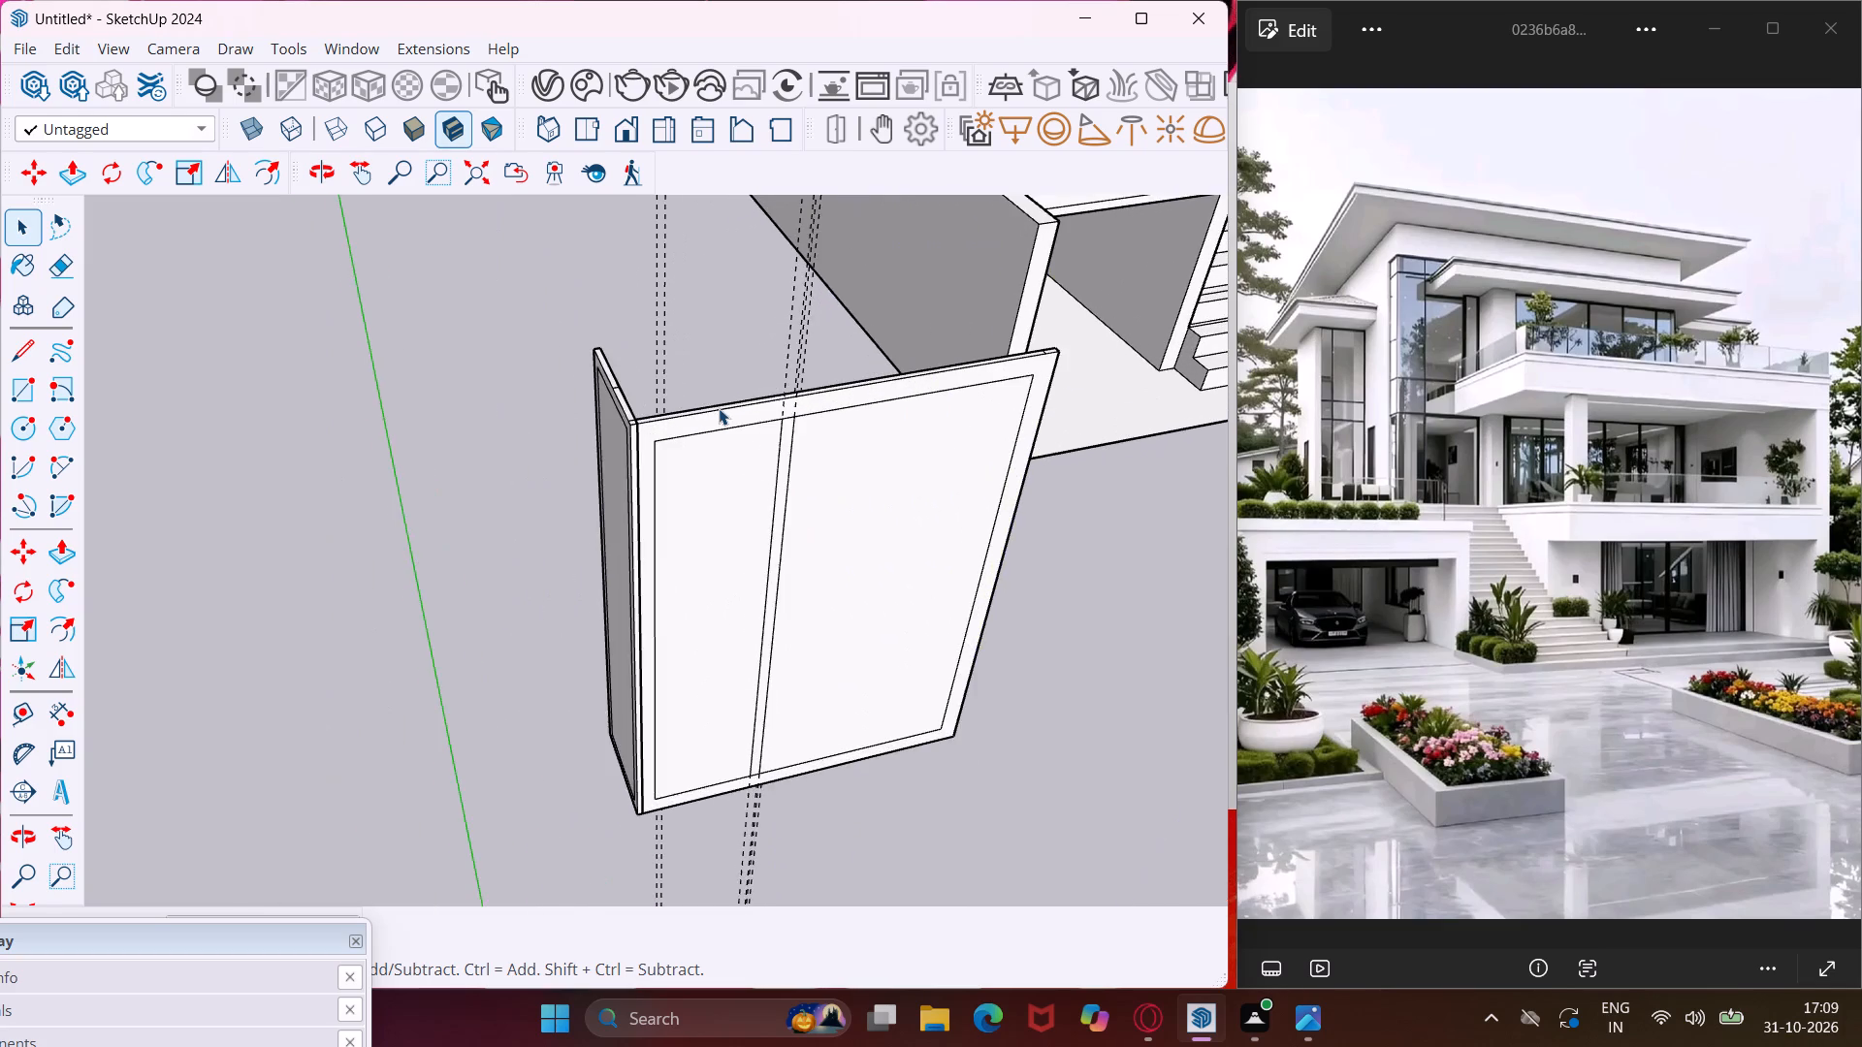
scroll(719, 408, up, 4)
scroll(624, 445, up, 1)
middle_drag(624, 445, 679, 437)
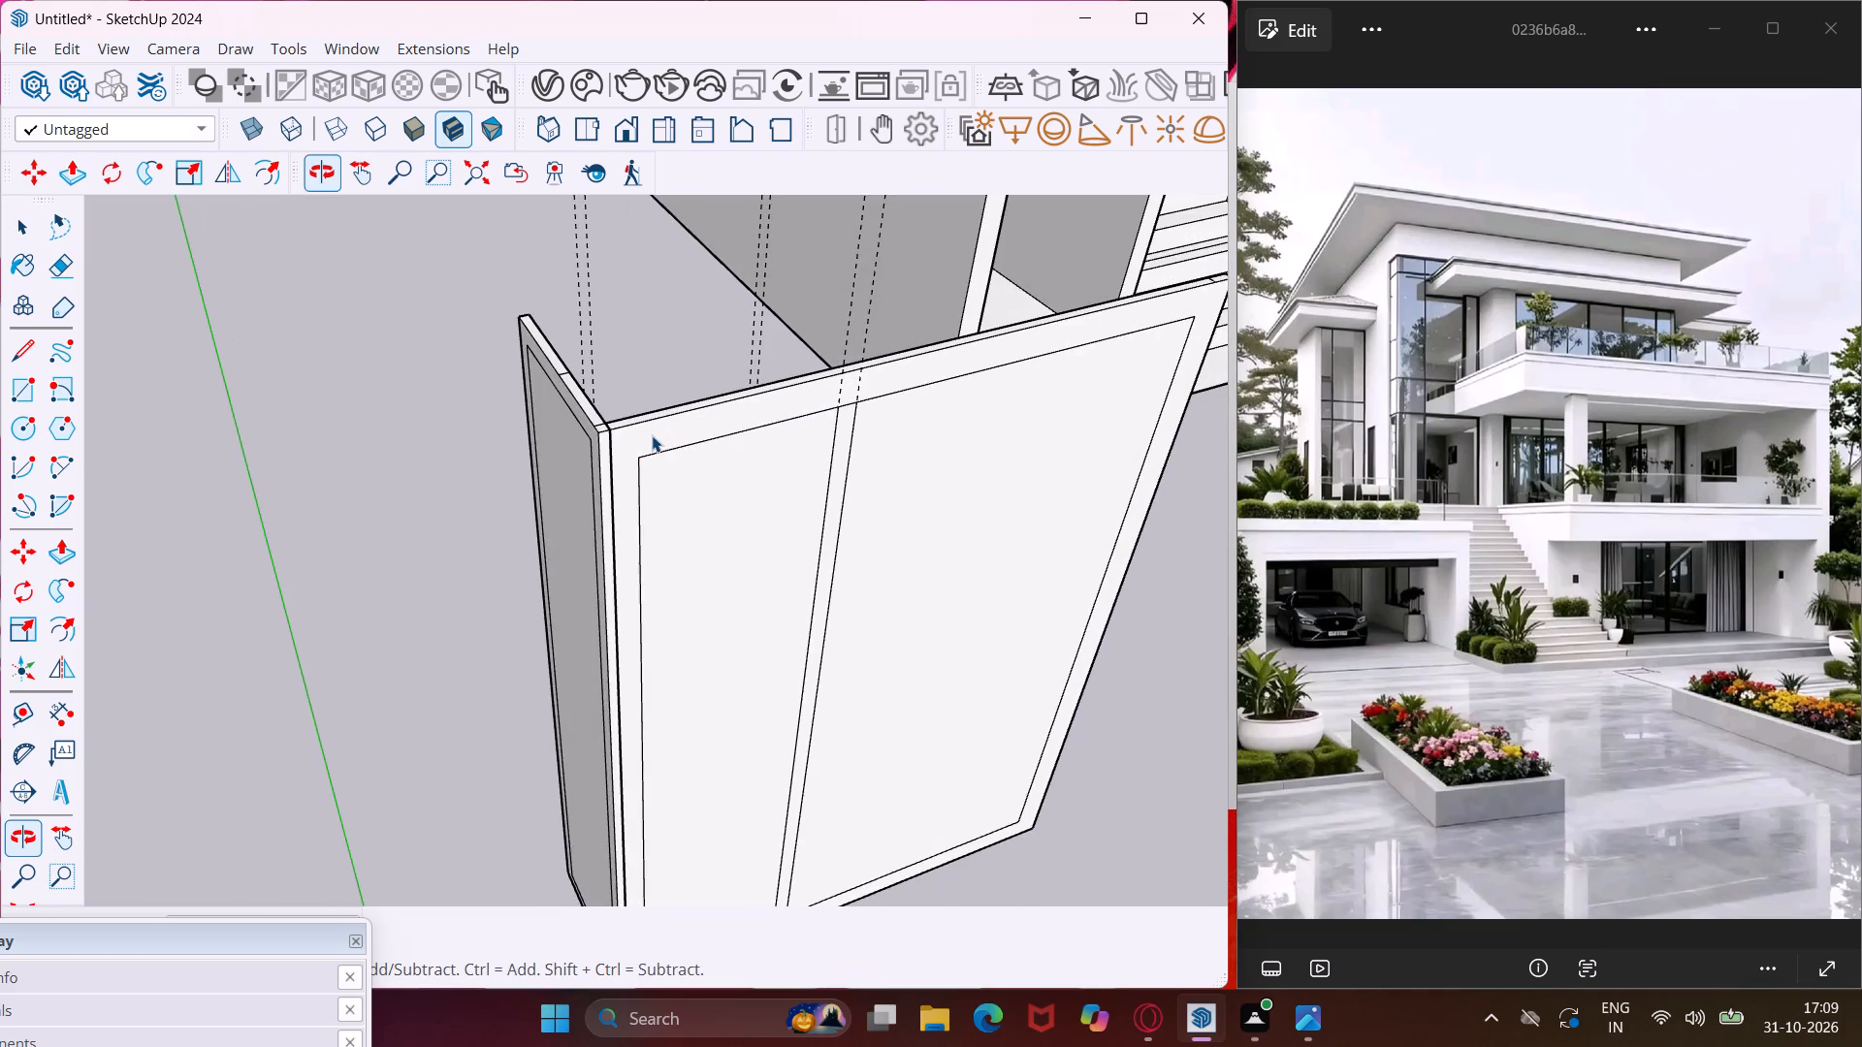
scroll(644, 435, up, 10)
click(629, 444)
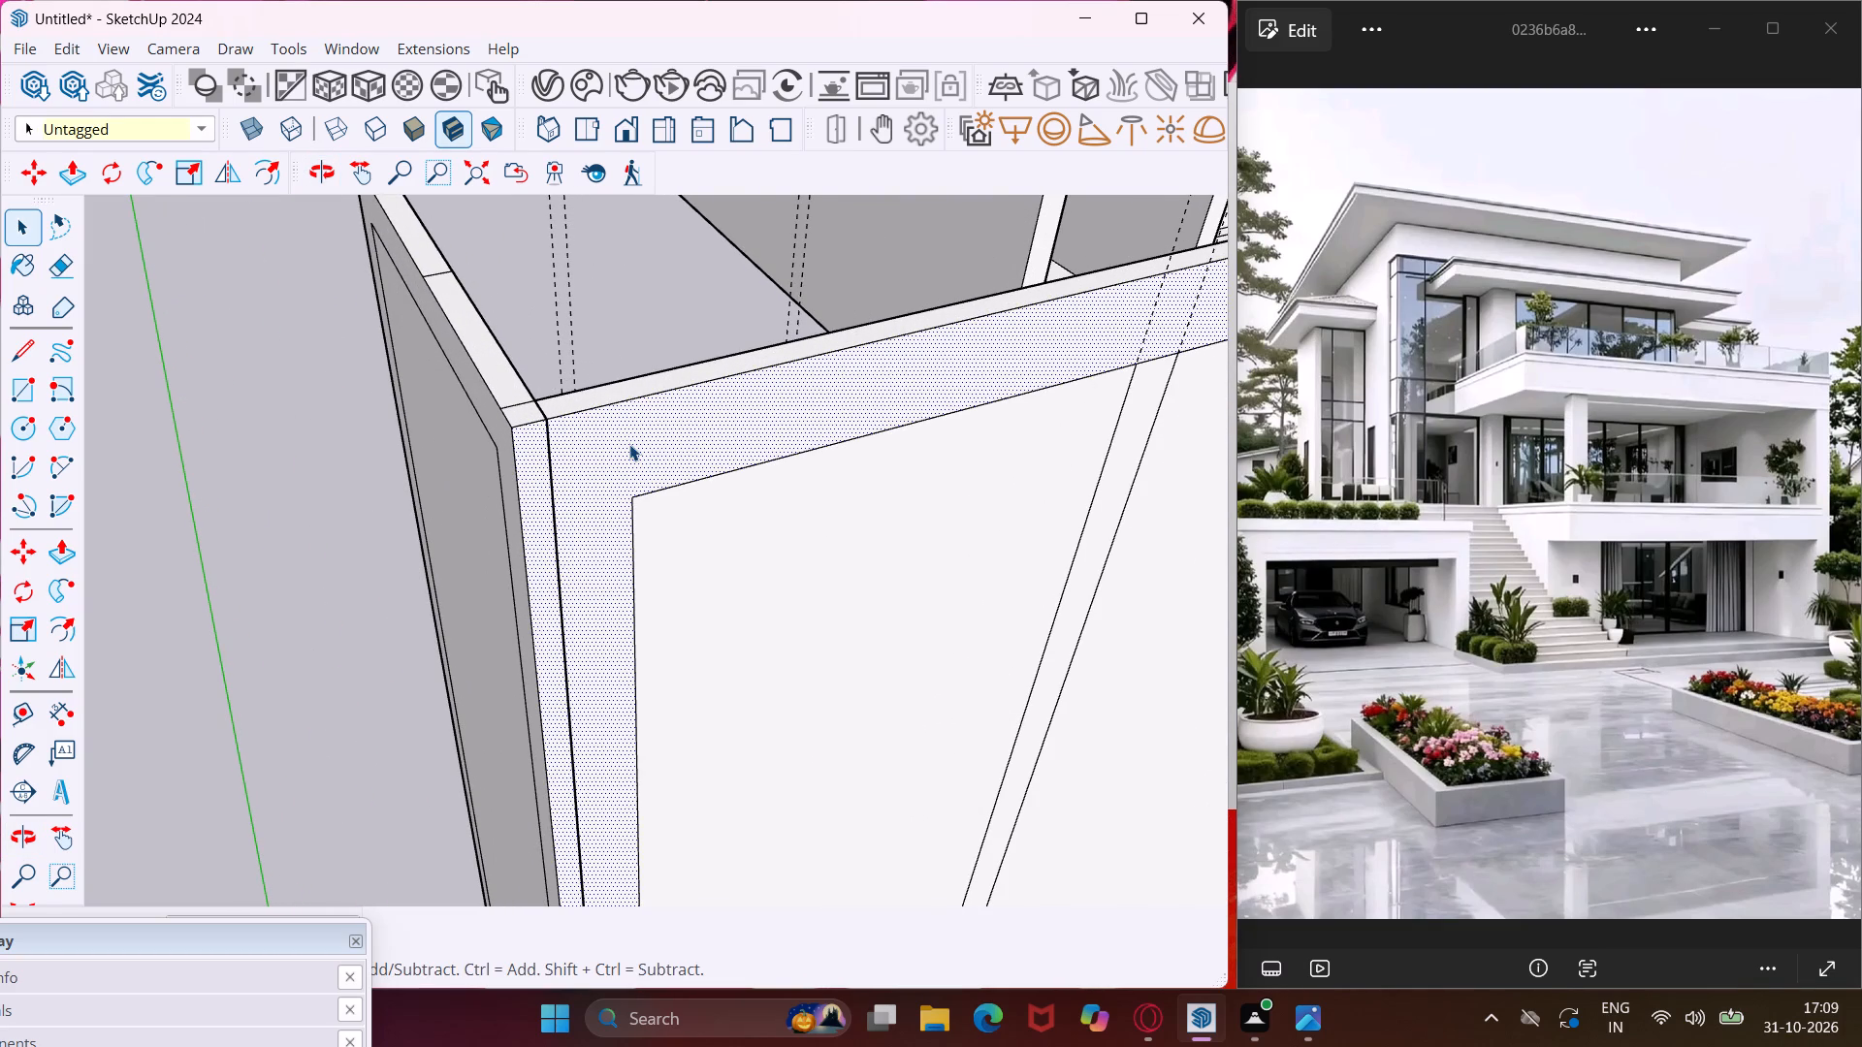
key(p)
click(629, 444)
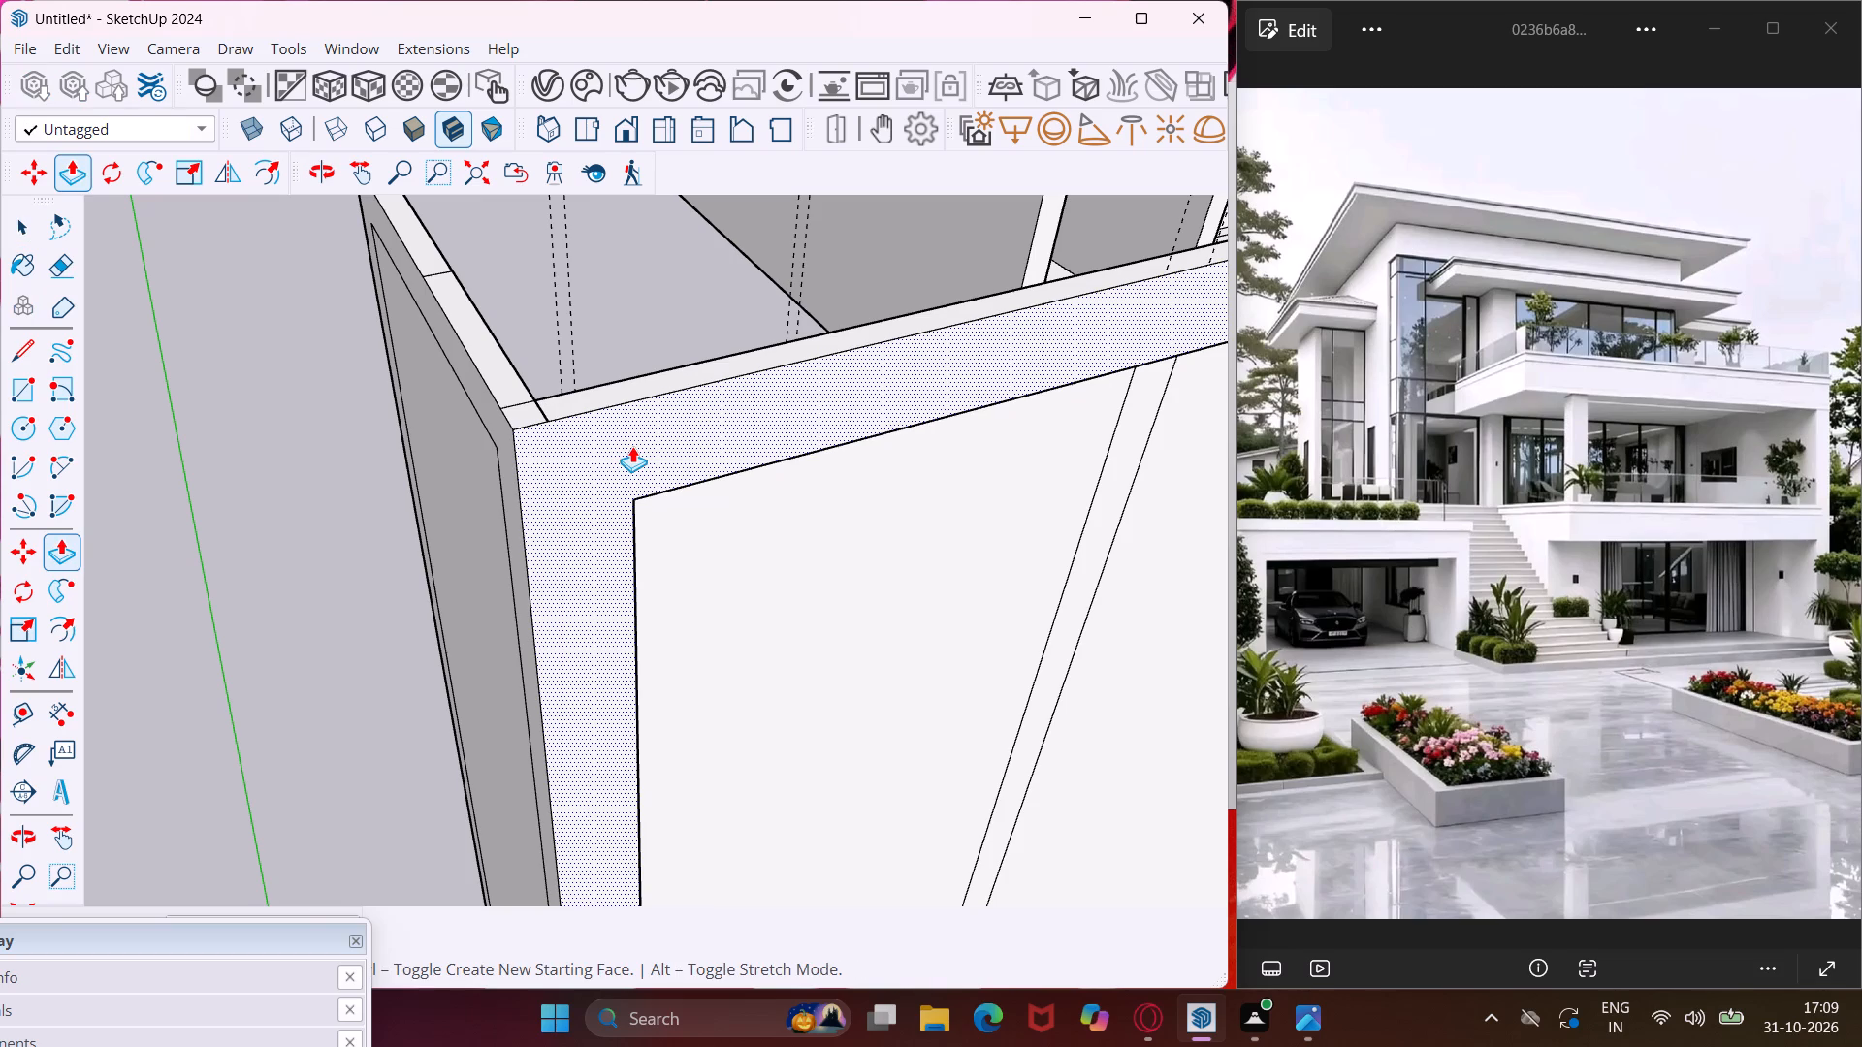
click(640, 449)
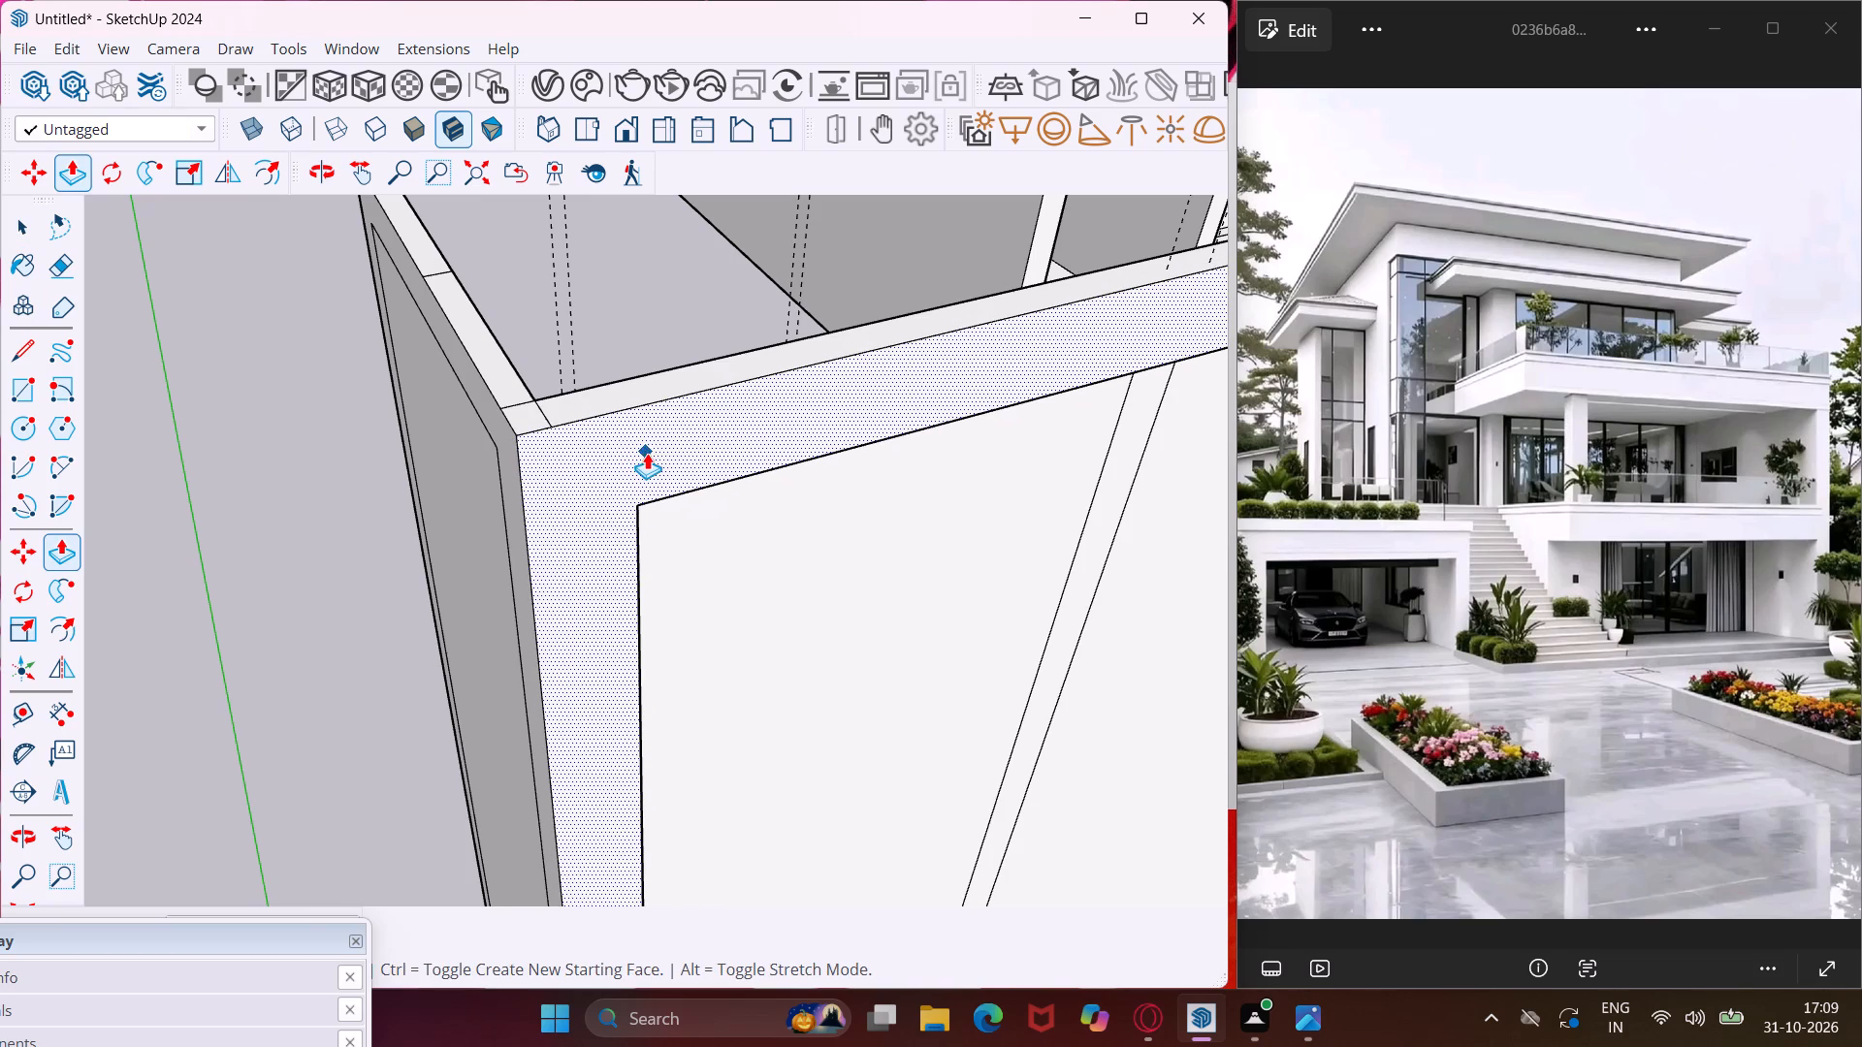
key(Escape)
Repeat the same Push/Pull distance on the smaller framed panel's front mullion and its narrow side face's frame border.
scroll(1122, 426, up, 5)
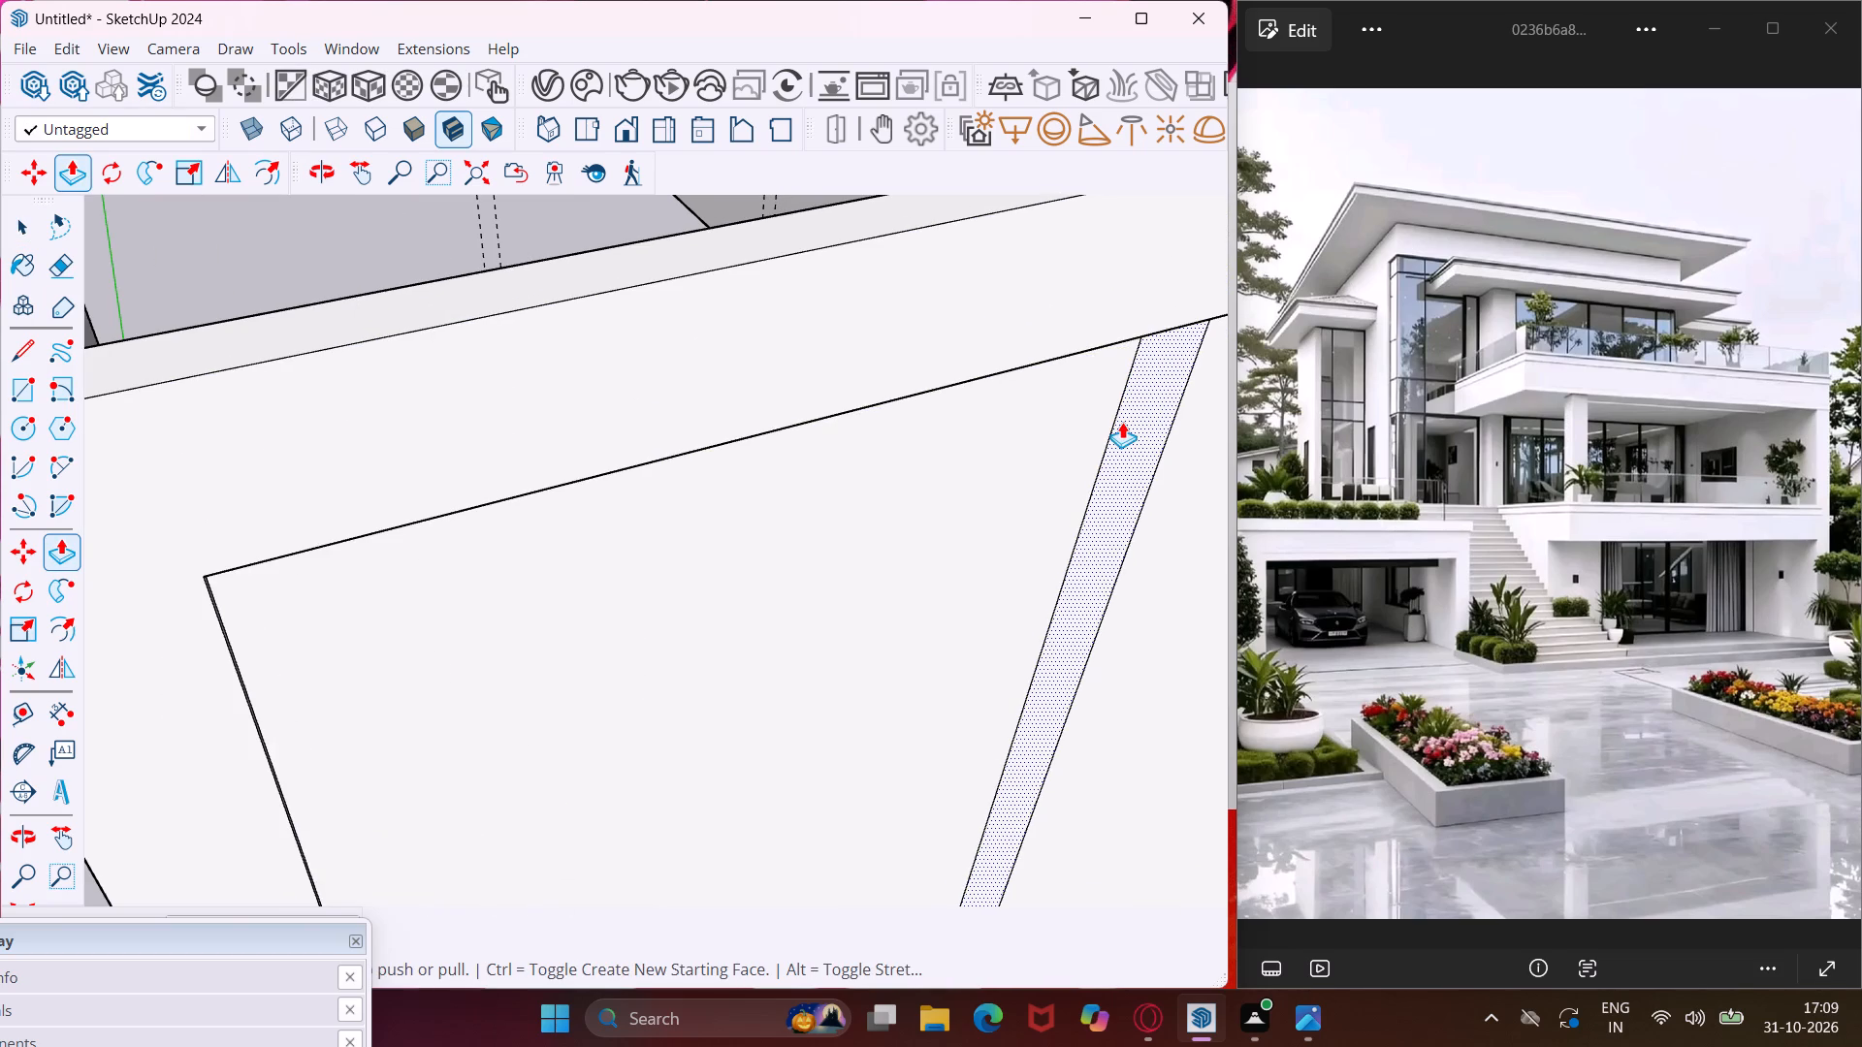
double_click(1122, 422)
scroll(1015, 260, down, 7)
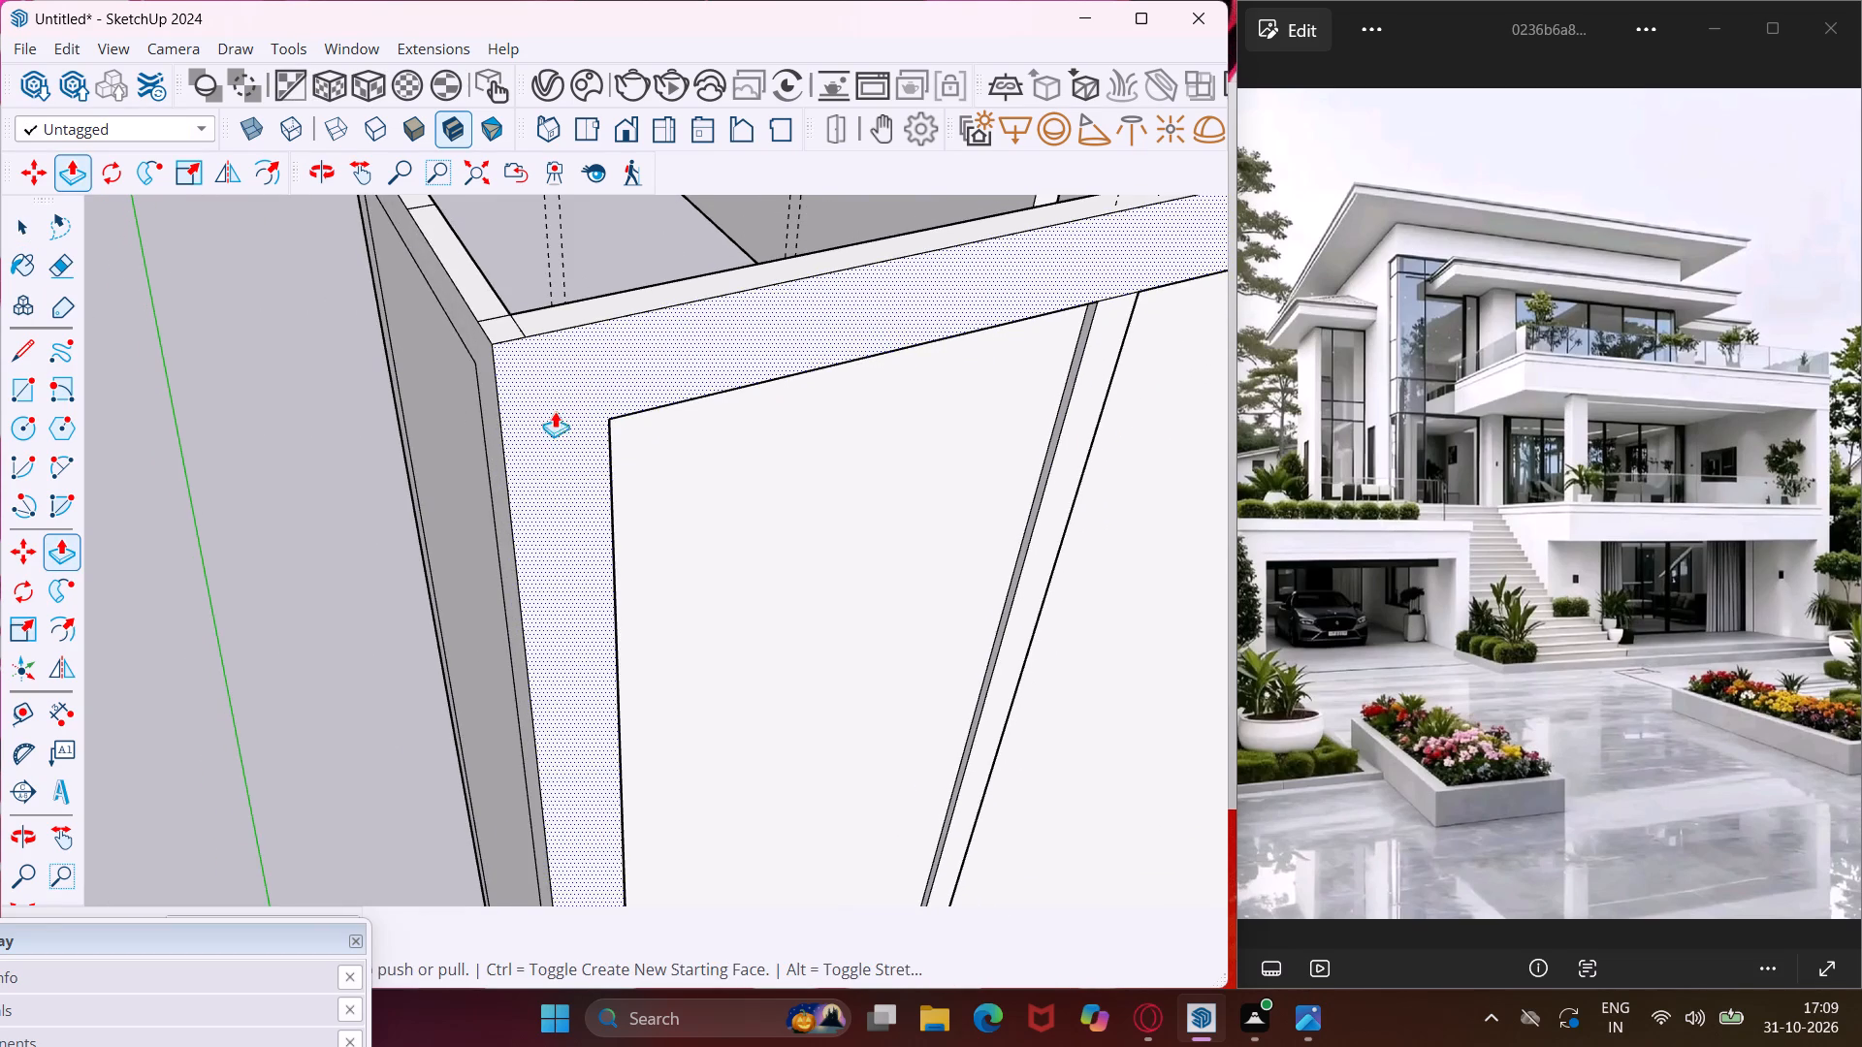
scroll(477, 360, up, 4)
double_click(477, 360)
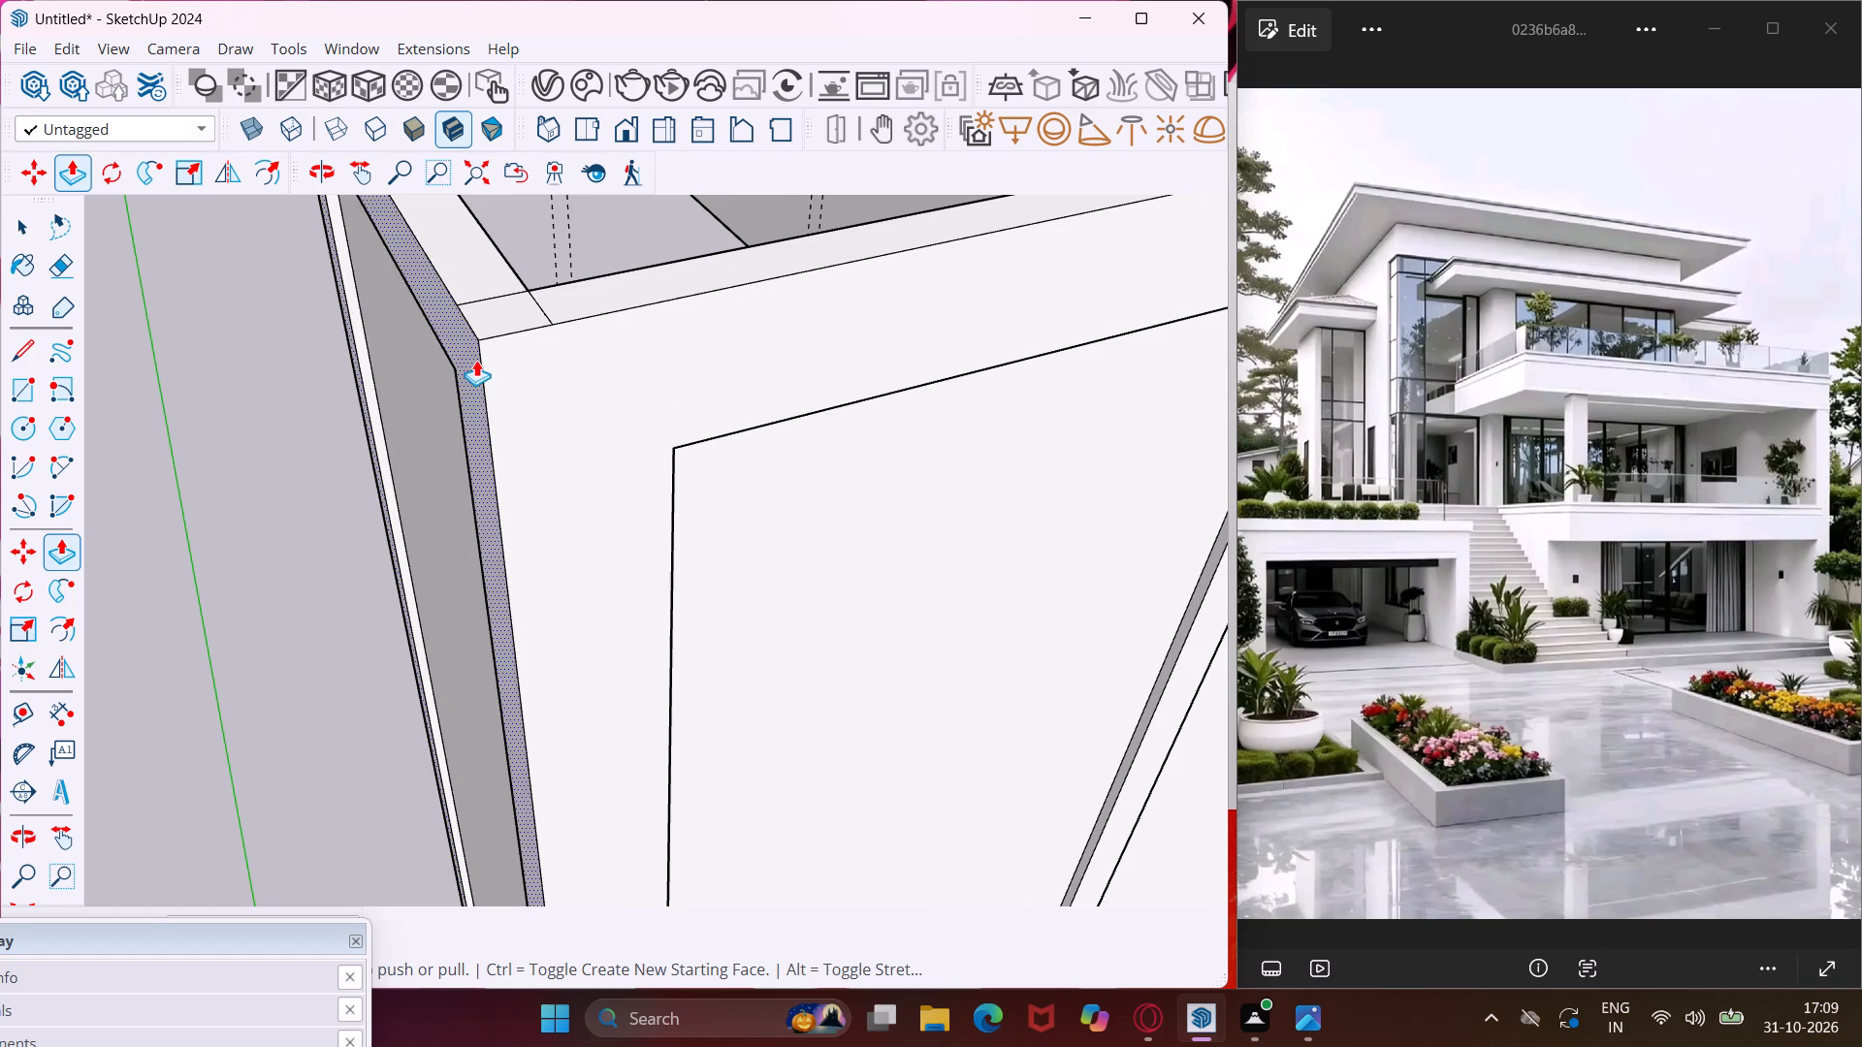
Repeat the same Push/Pull distance on the frame border of the larger notched panel's front face.
middle_drag(476, 360, 658, 552)
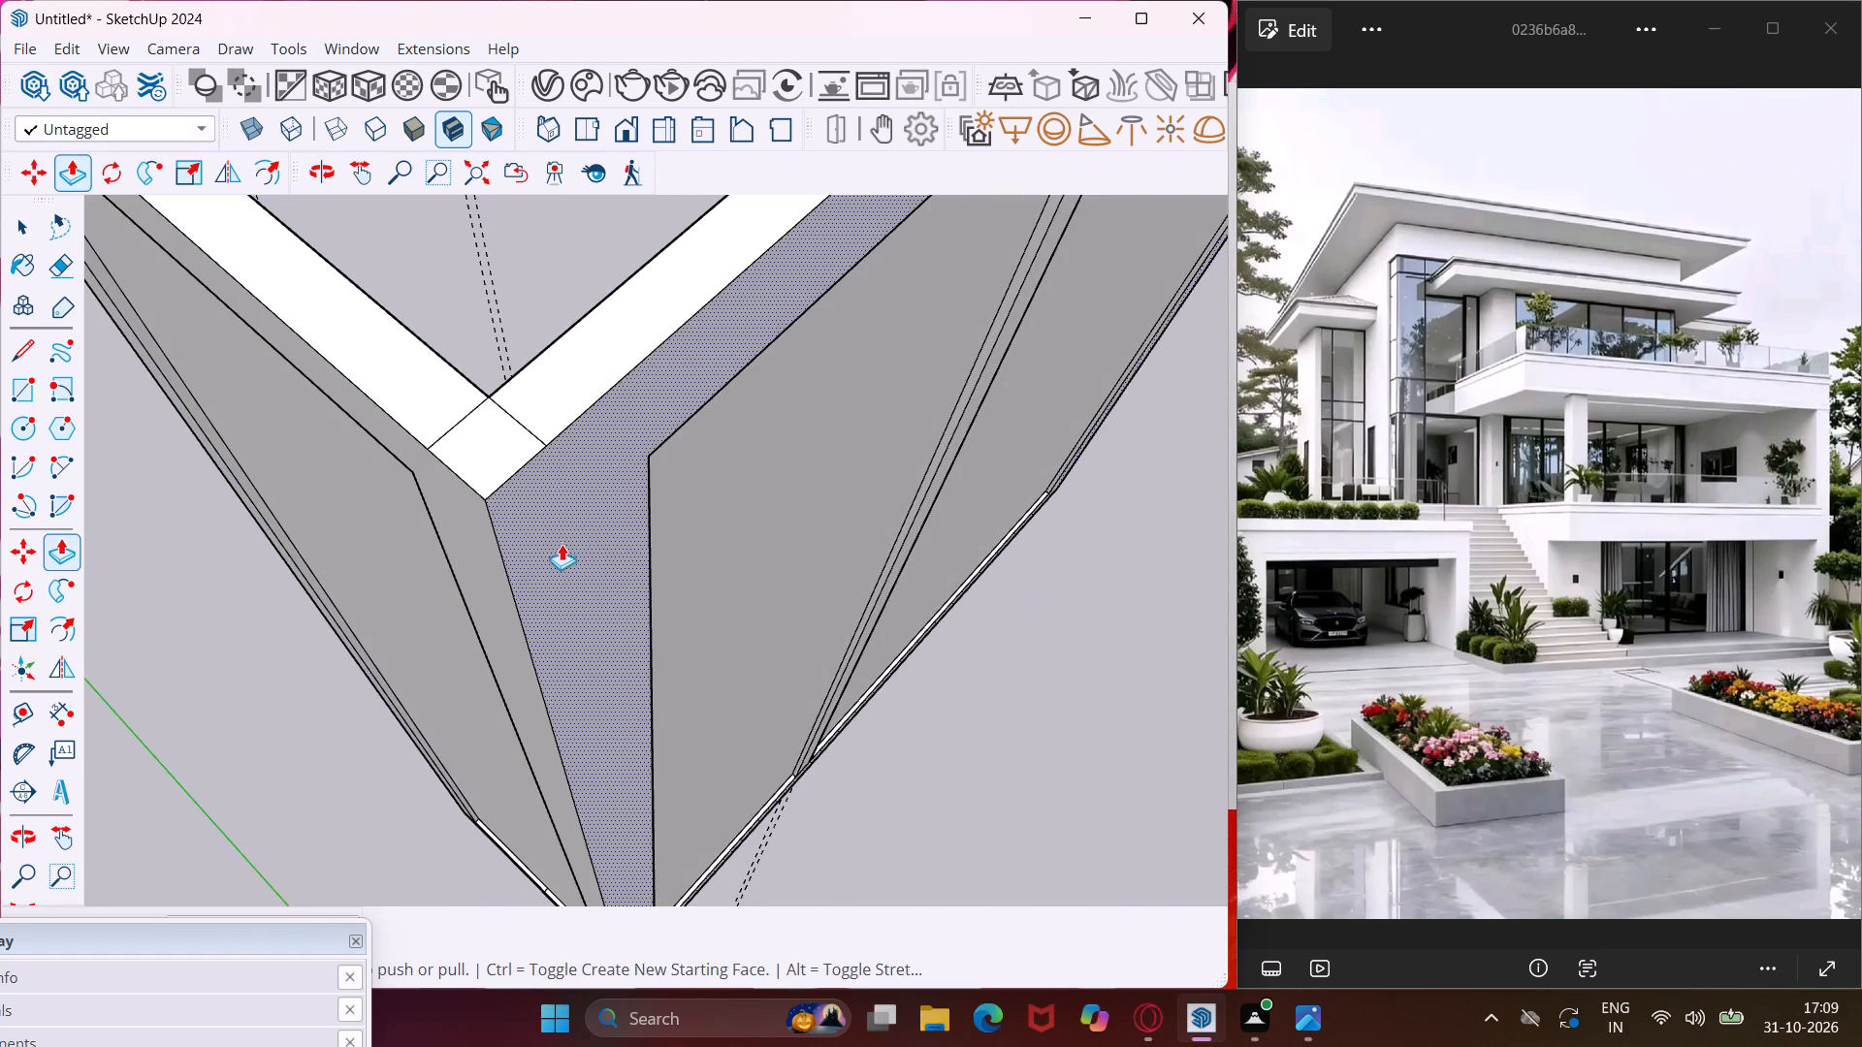
middle_drag(562, 545, 311, 464)
scroll(305, 463, down, 6)
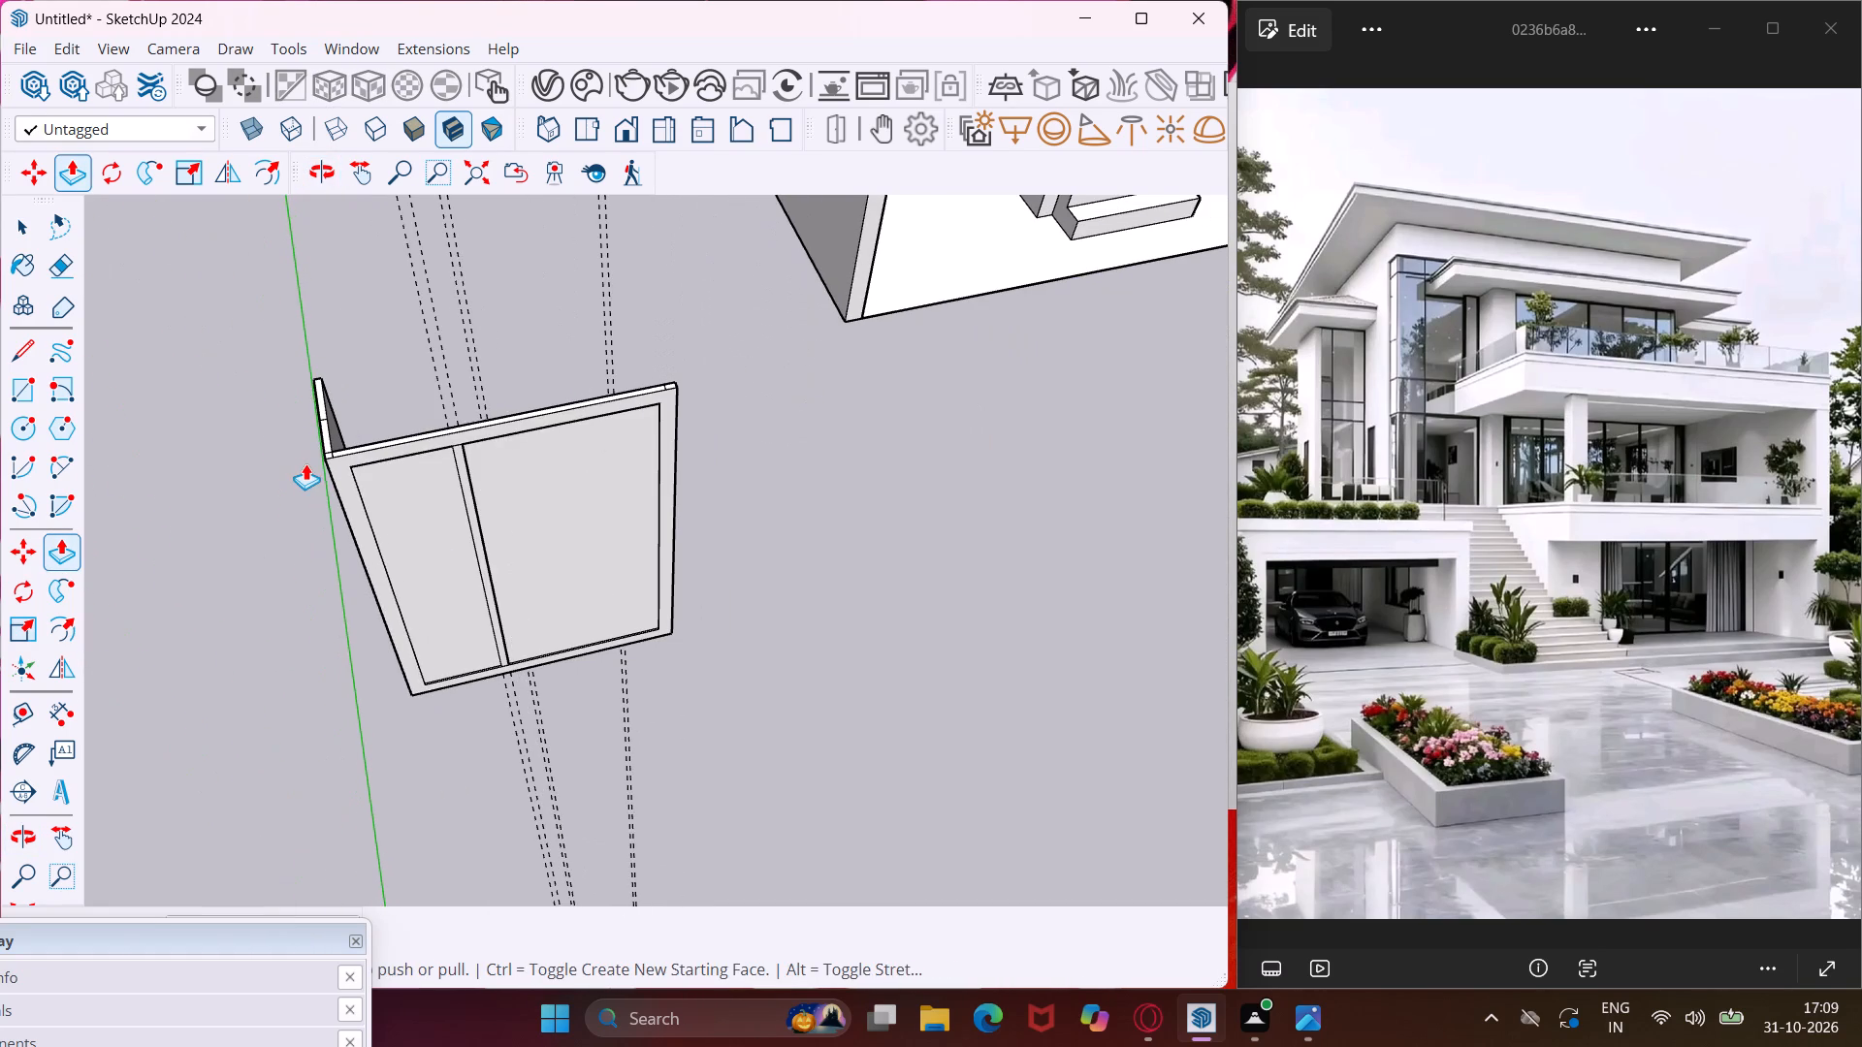
scroll(580, 507, down, 12)
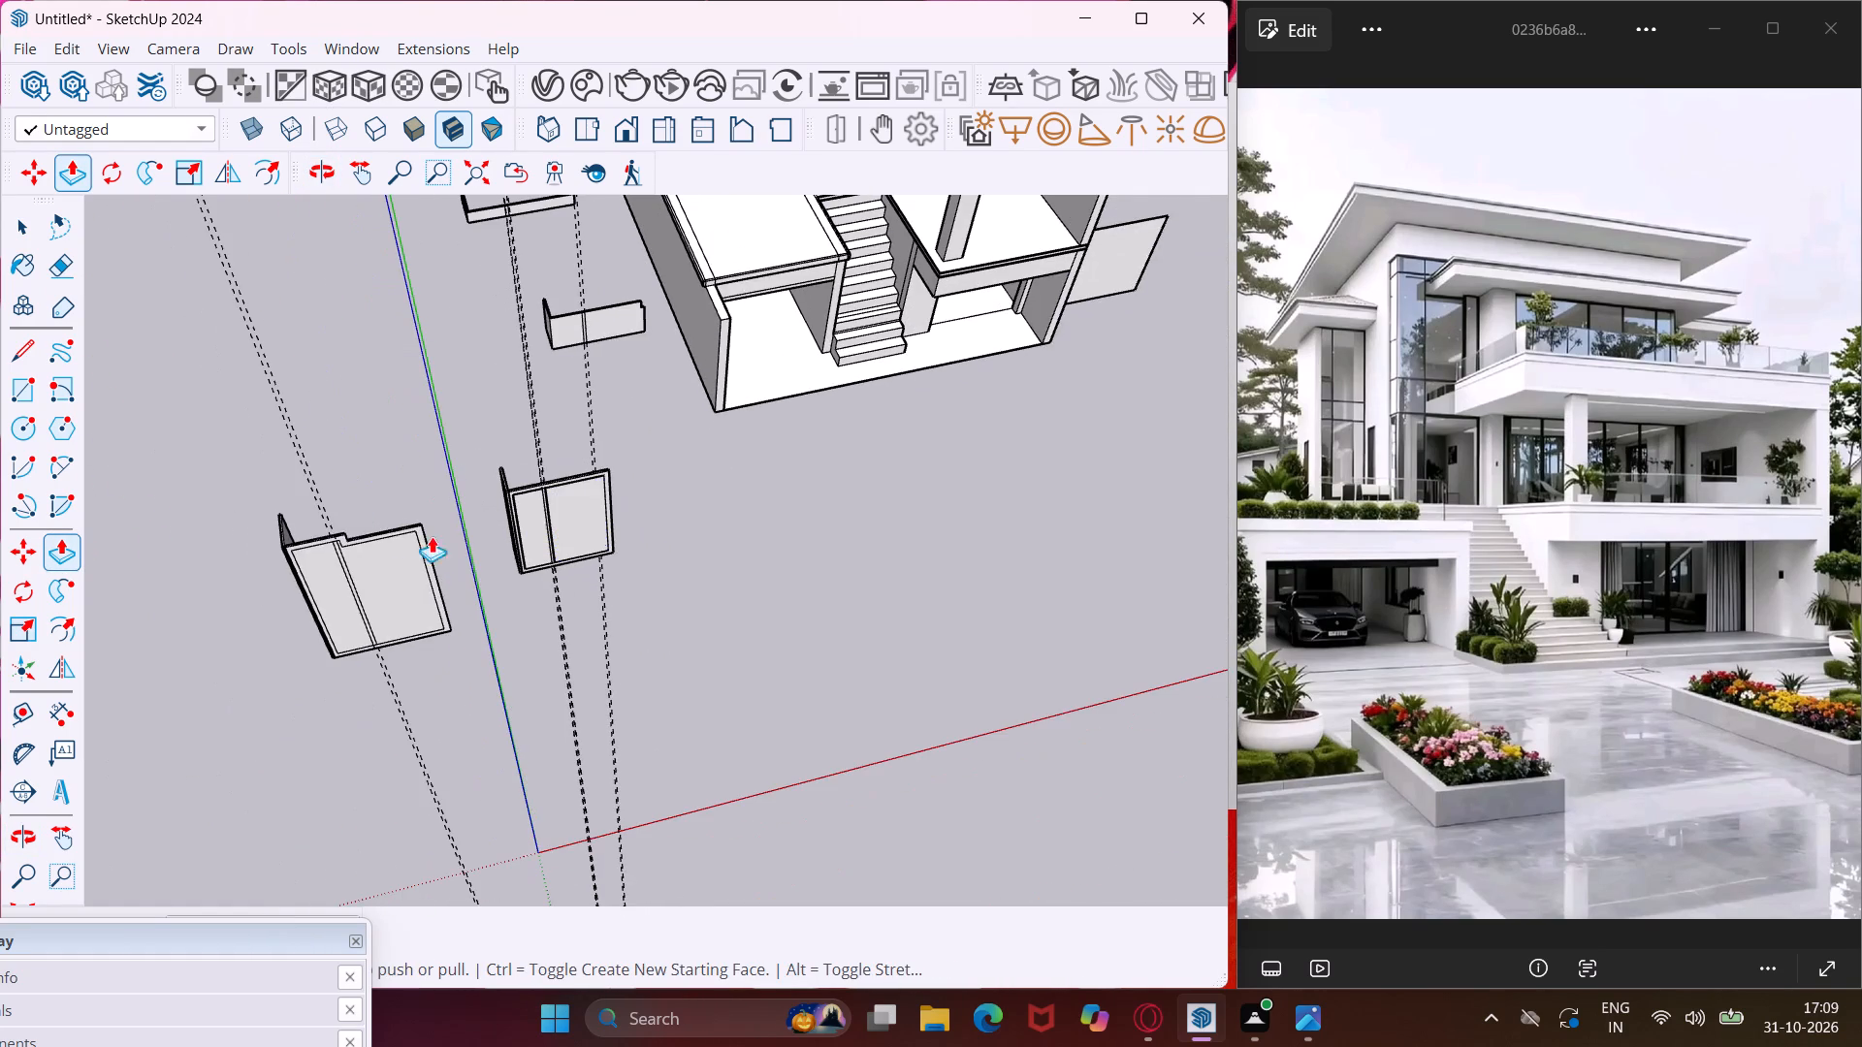
scroll(284, 537, up, 5)
scroll(280, 549, up, 17)
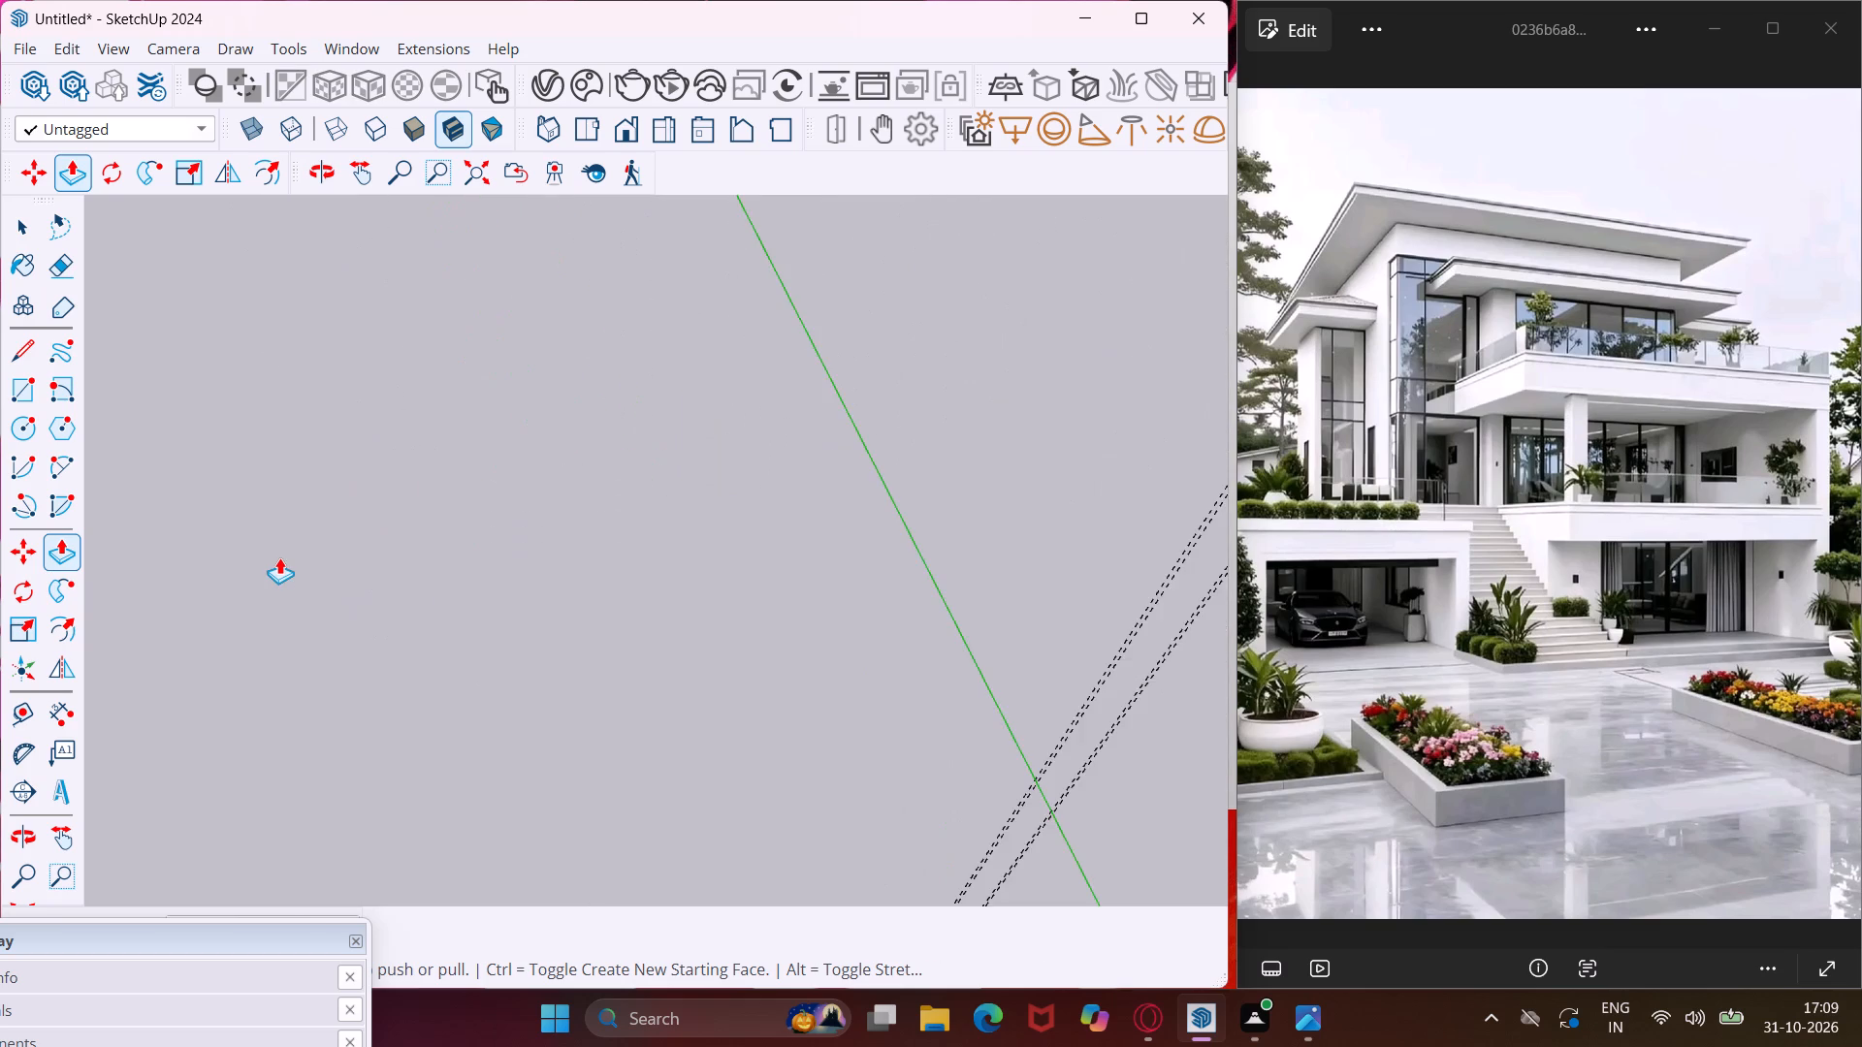
scroll(279, 557, down, 6)
scroll(349, 584, up, 5)
double_click(352, 583)
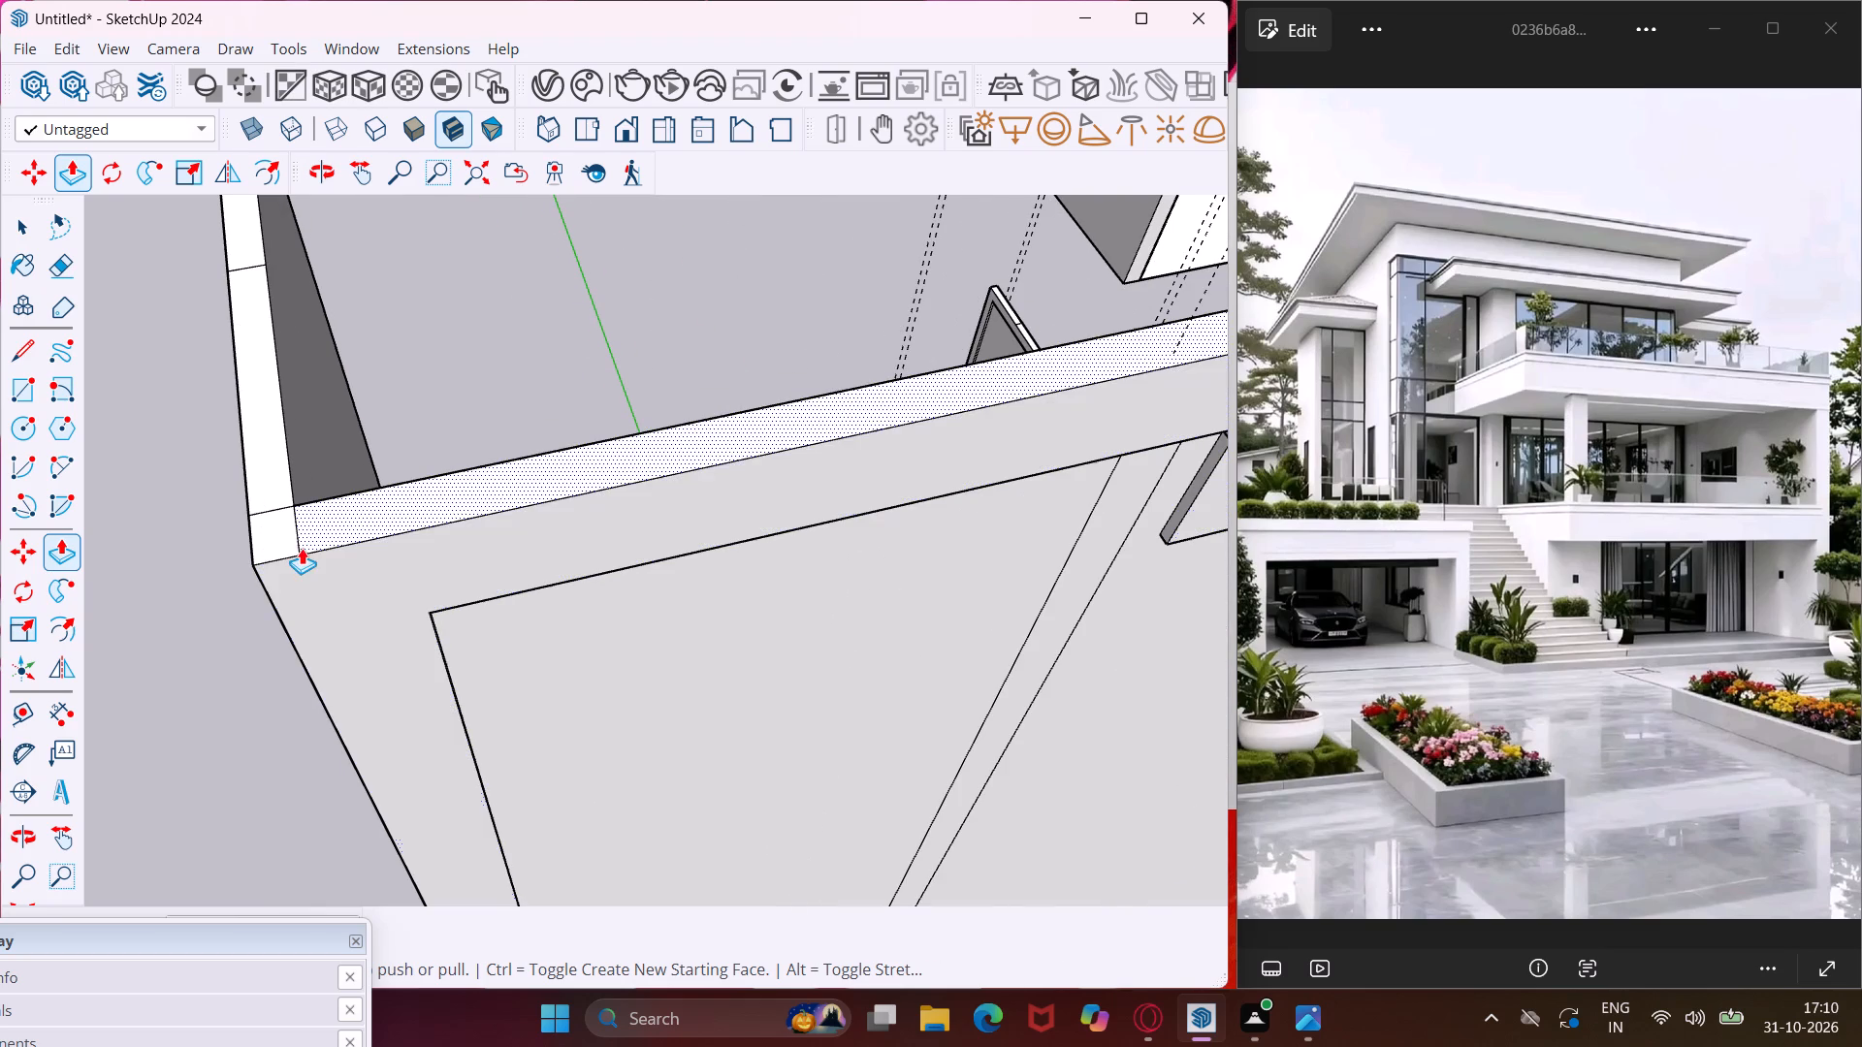
Repeat the same Push/Pull distance on the larger notched panel's front mullion and its narrow side face's frame border.
double_click(1106, 517)
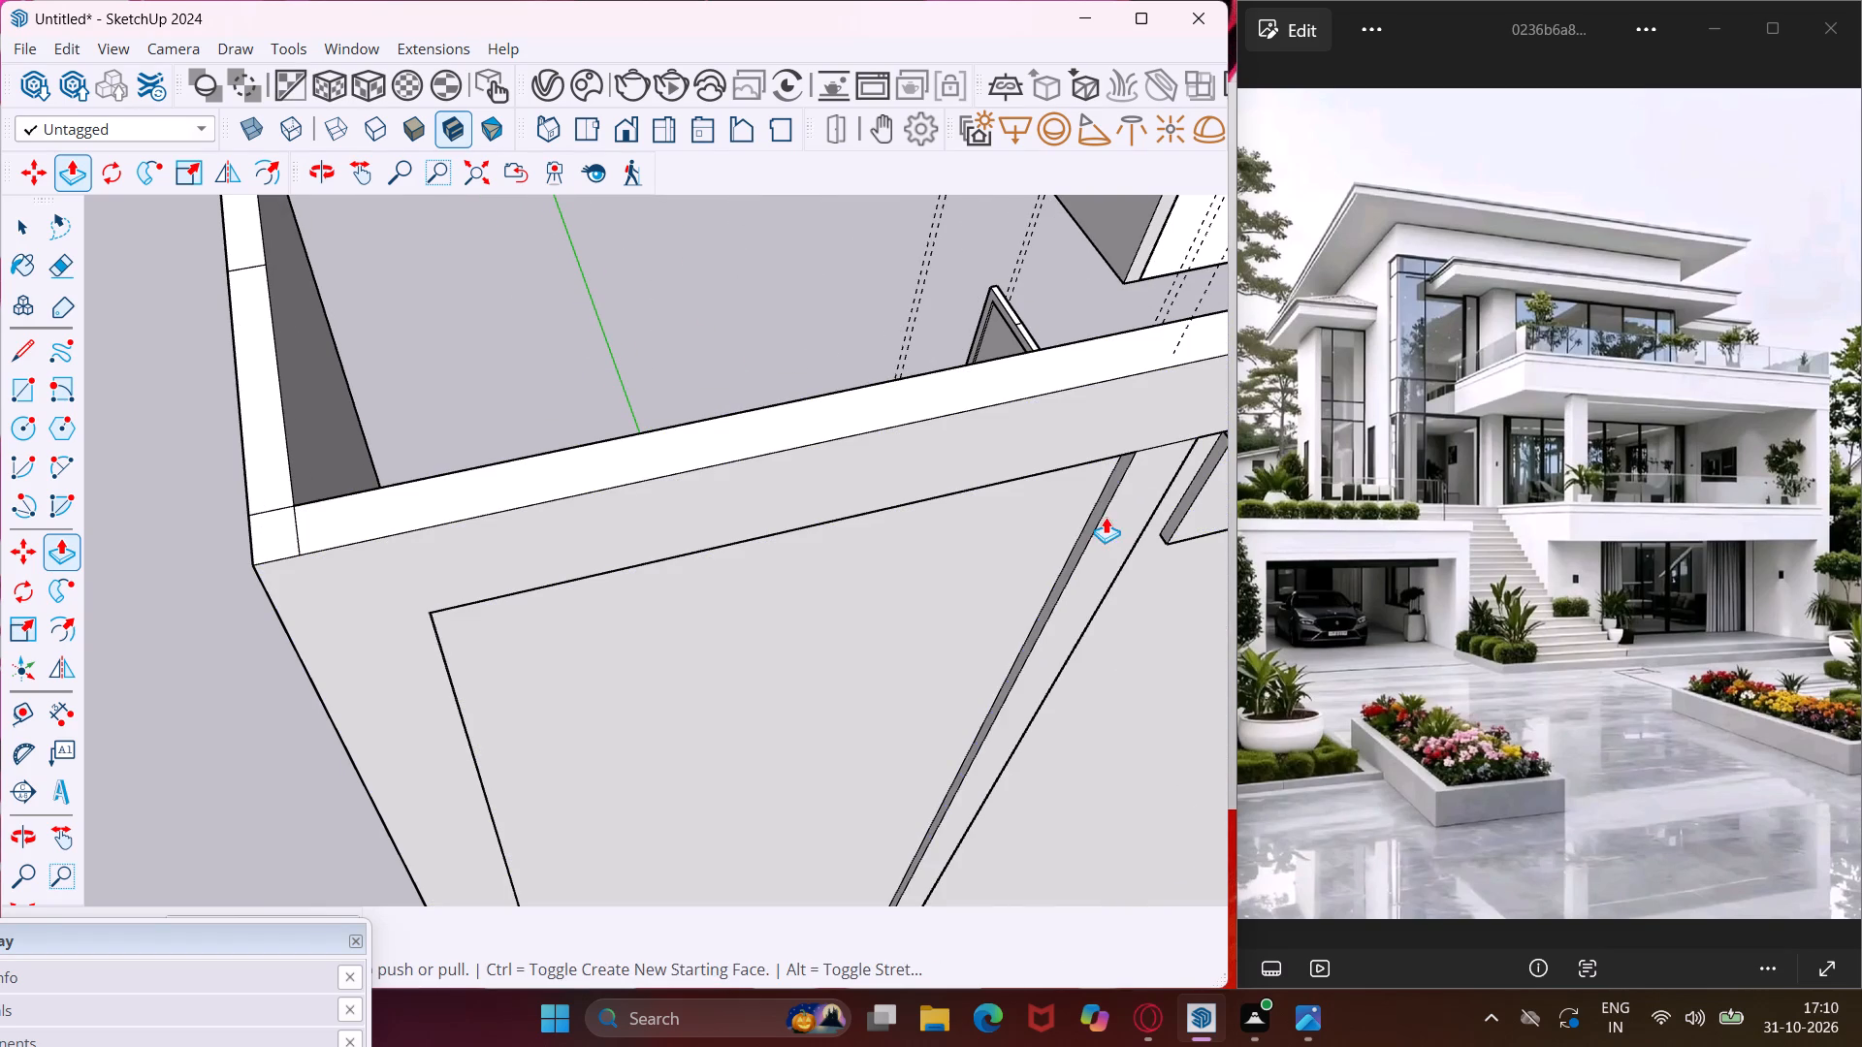
scroll(717, 450, down, 6)
middle_drag(417, 504, 487, 505)
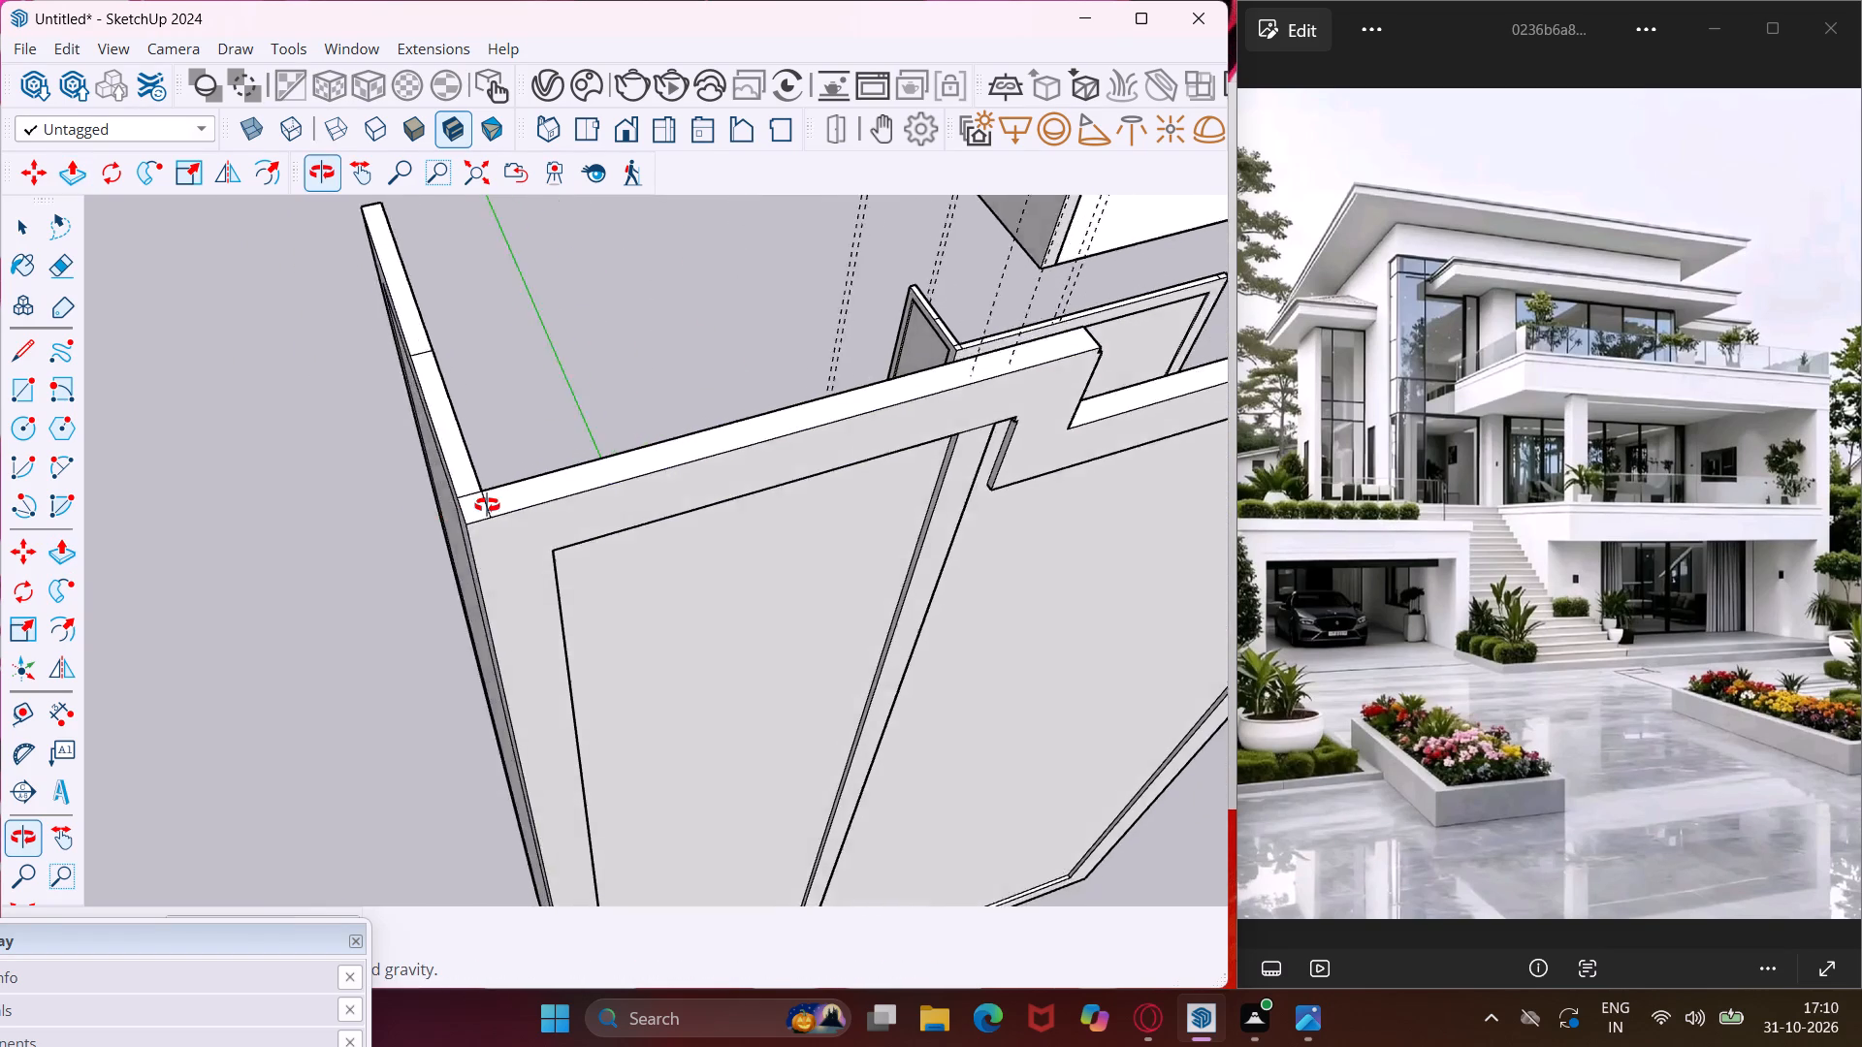
middle_drag(487, 505, 608, 490)
scroll(455, 565, up, 3)
double_click(491, 565)
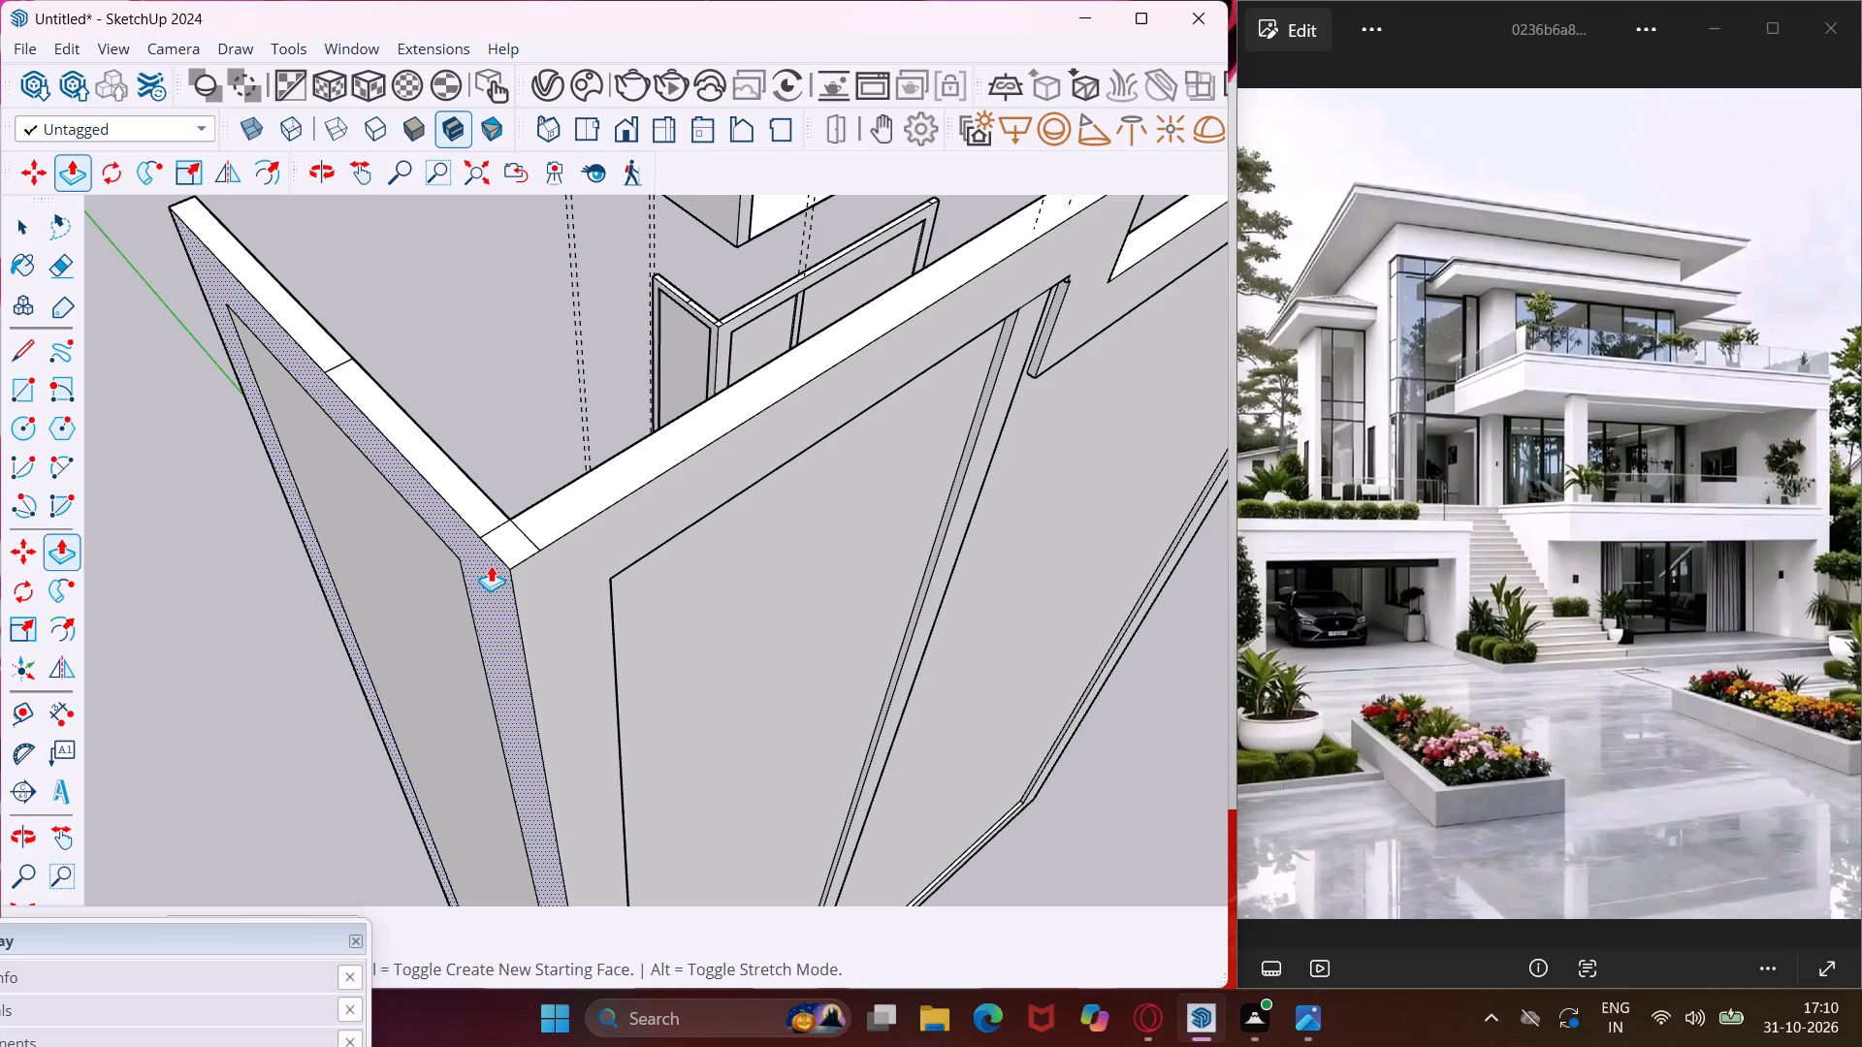
scroll(421, 566, down, 20)
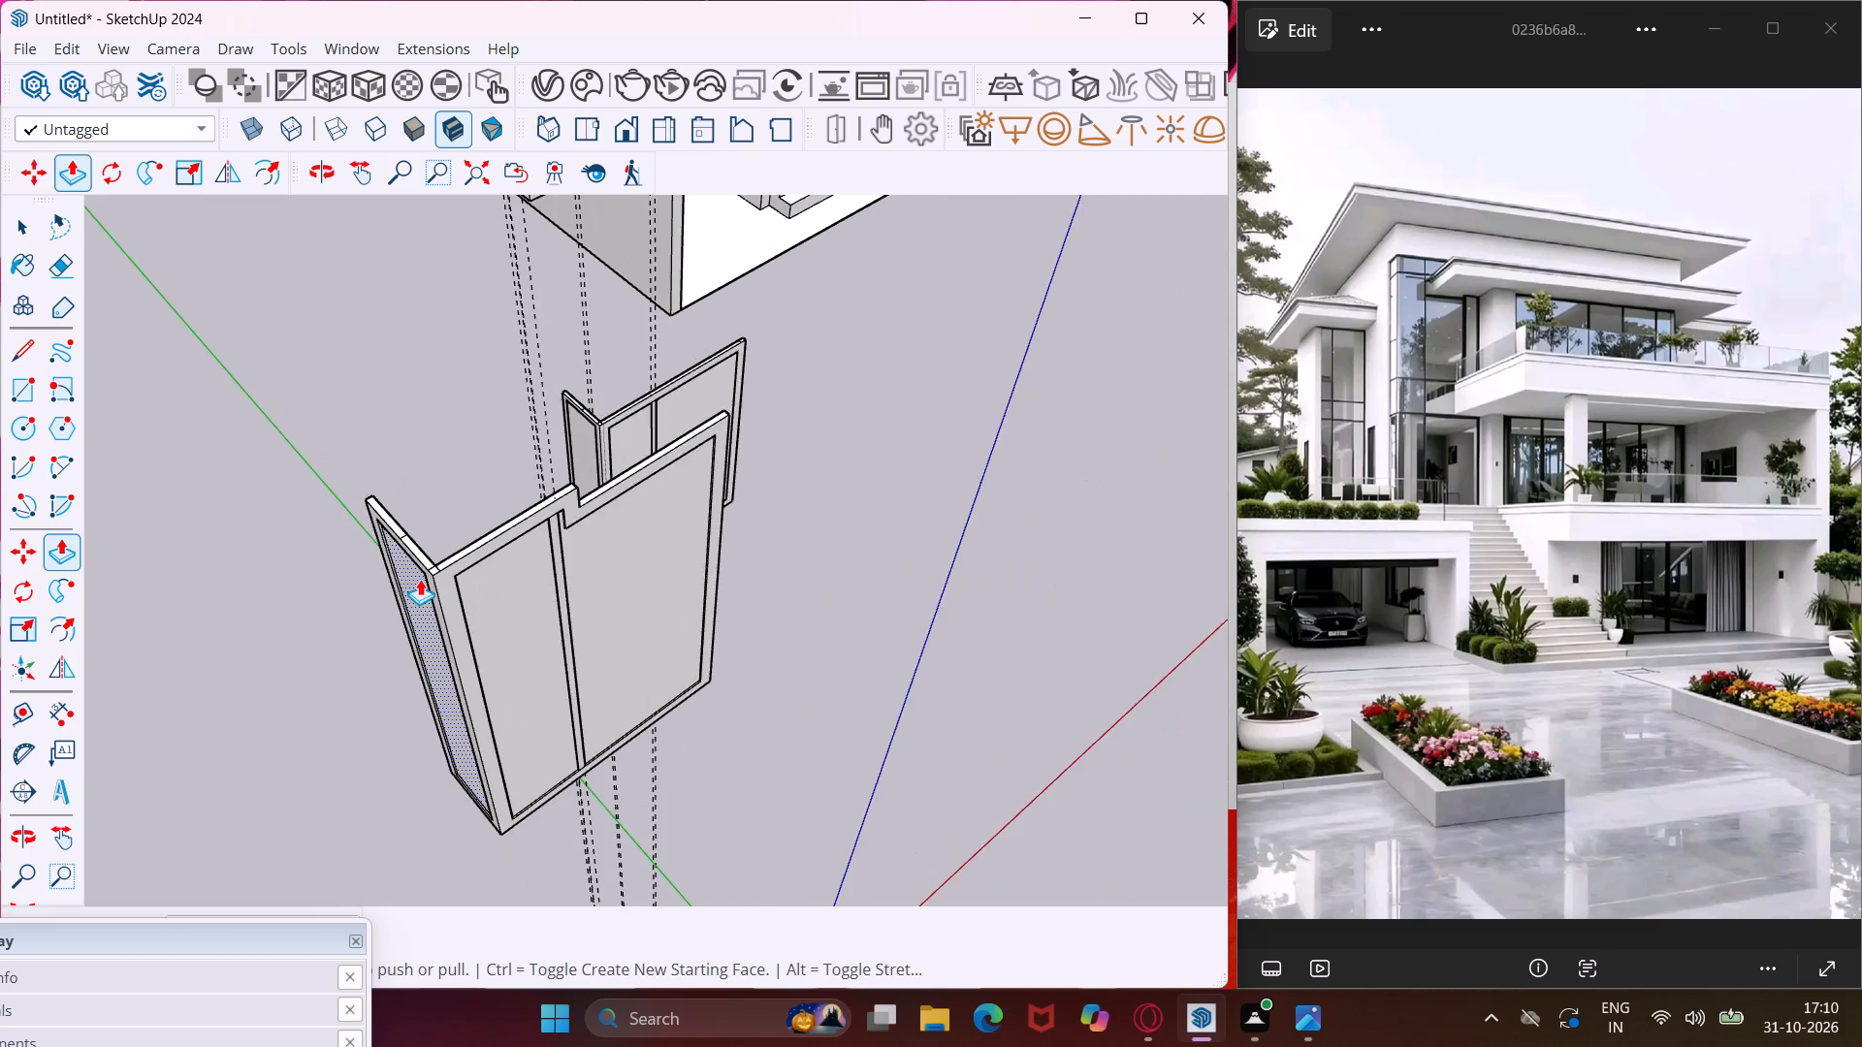
scroll(420, 579, down, 2)
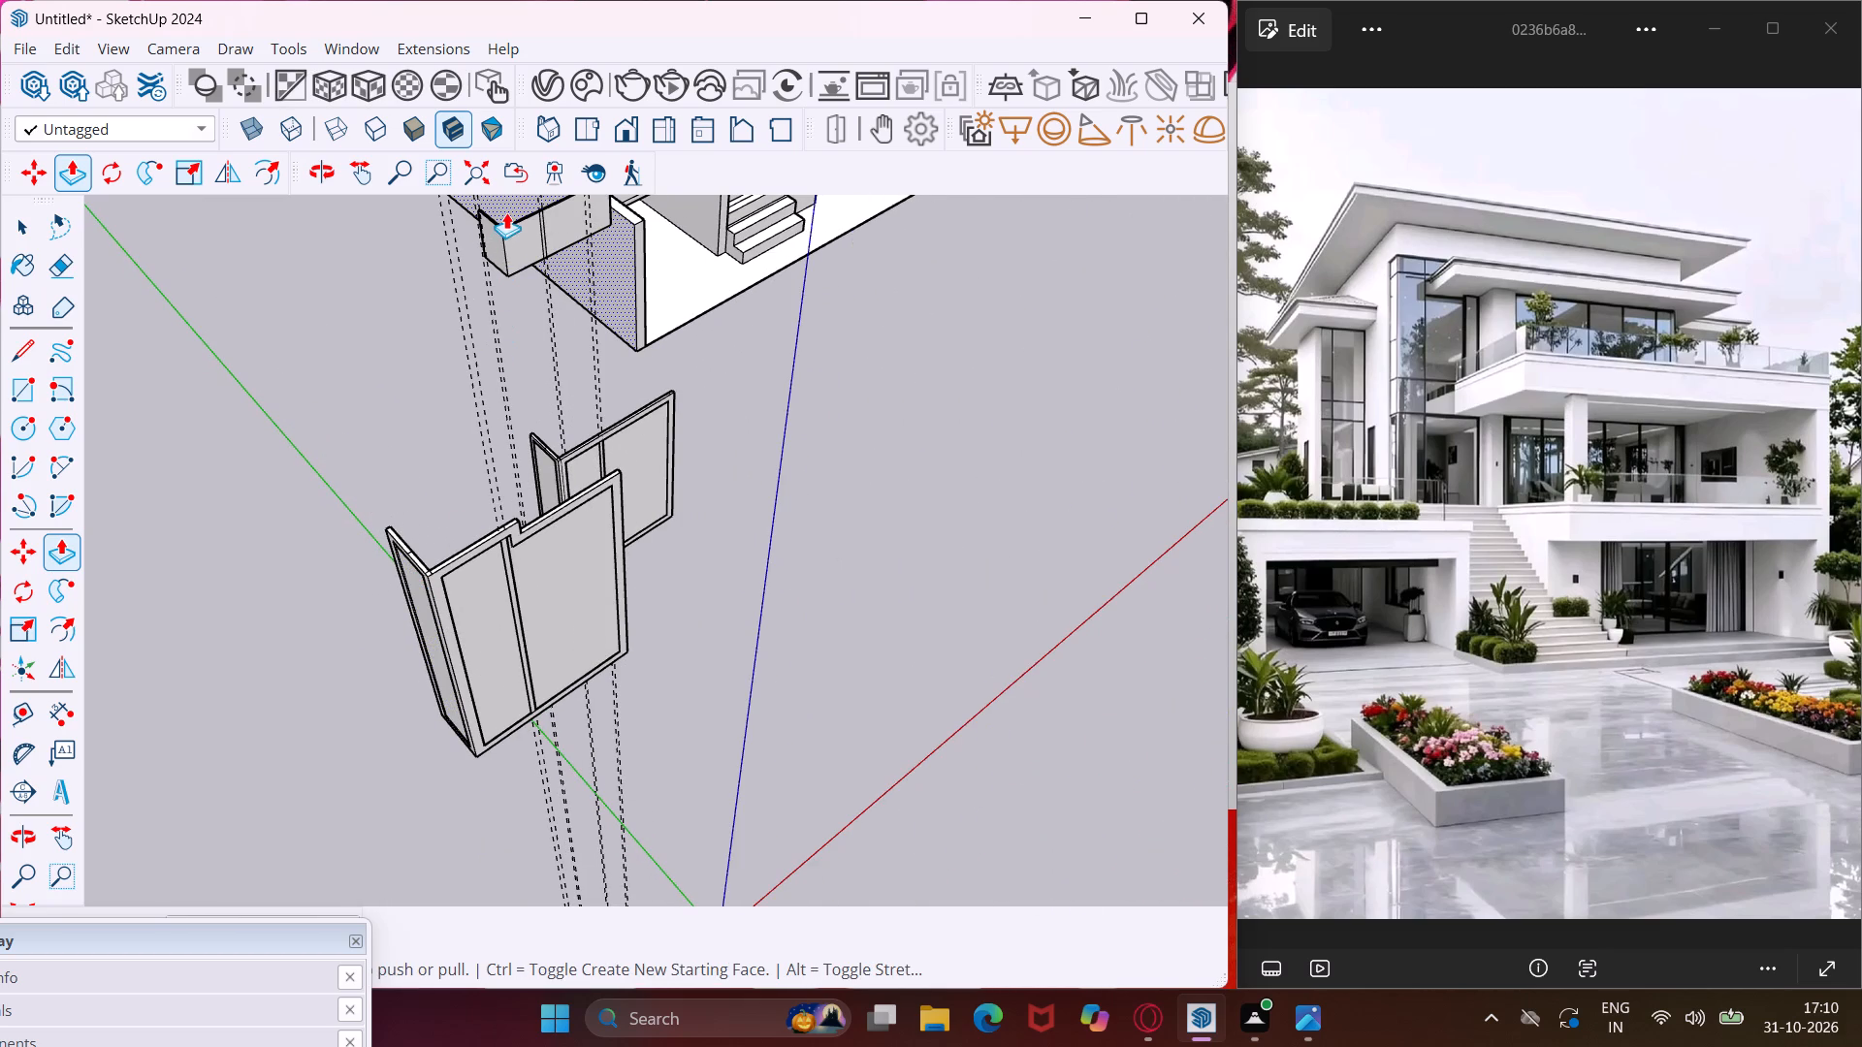
scroll(506, 212, up, 6)
scroll(493, 259, down, 8)
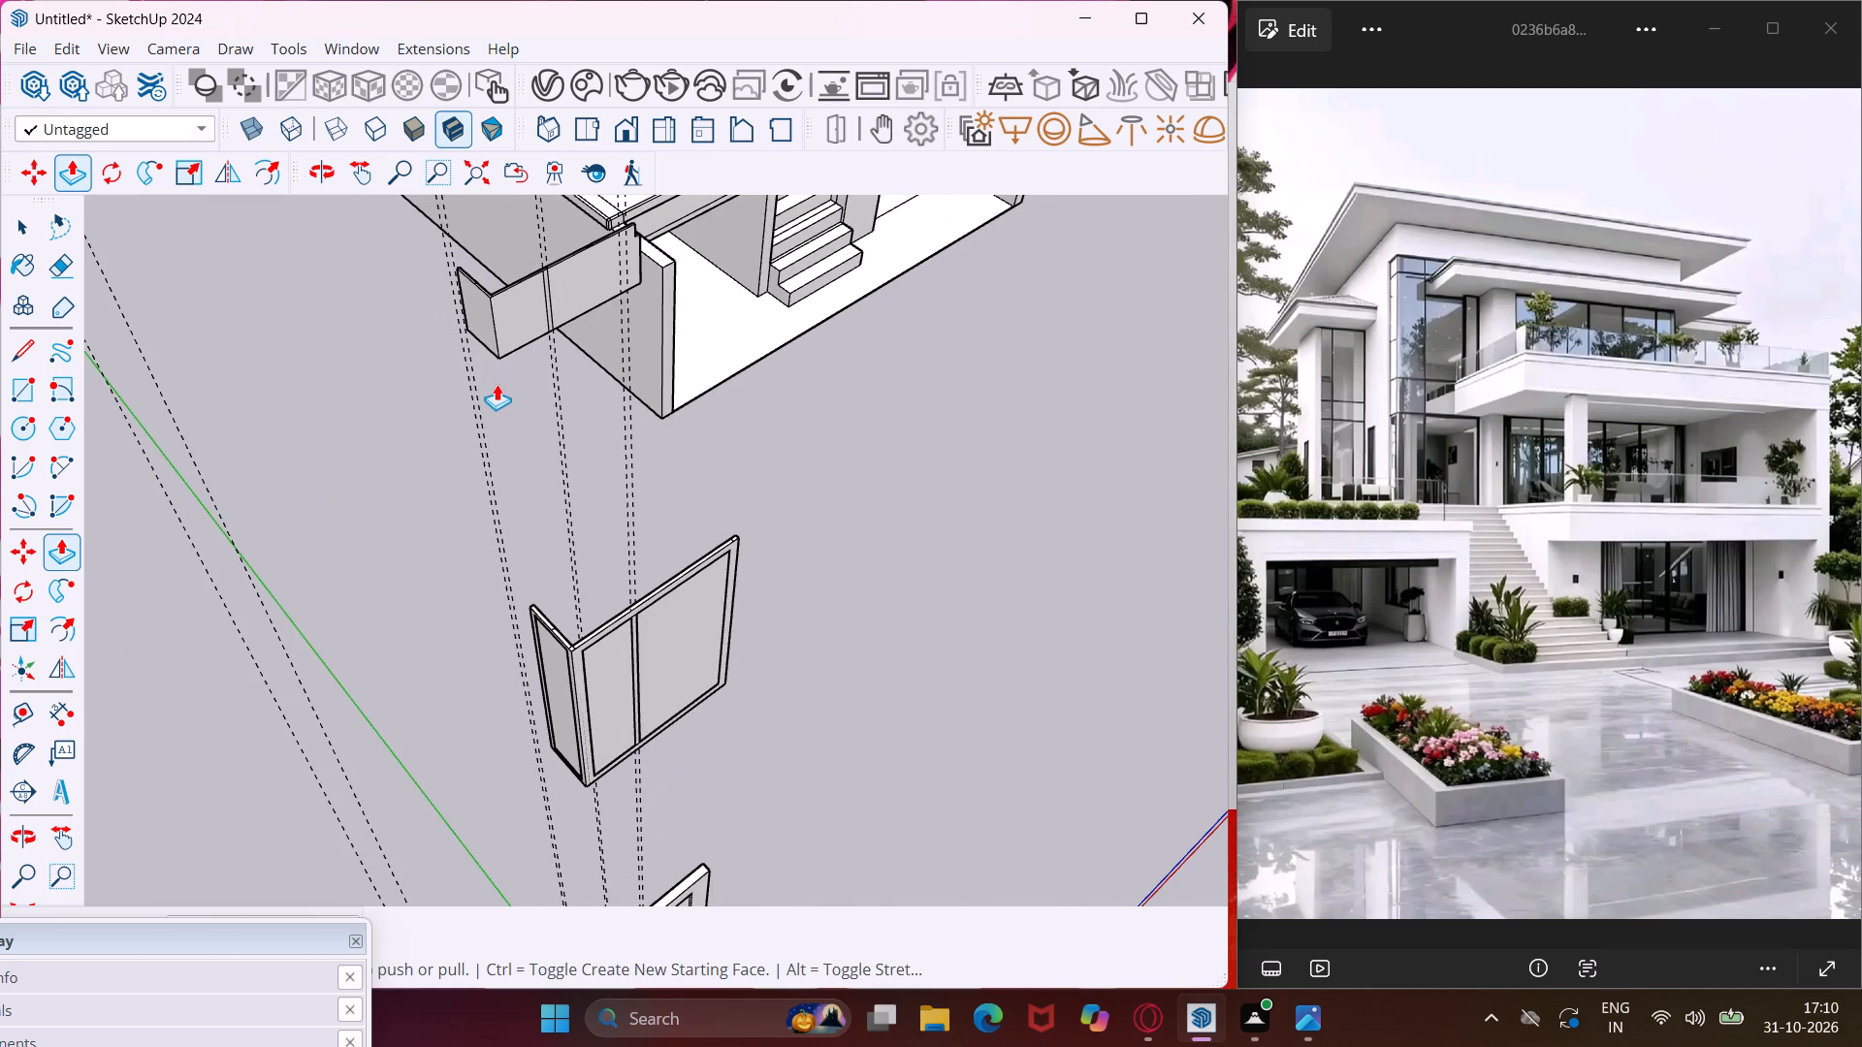
key(Escape)
key(space)
Offset the outline of the narrow side face inward on the unframed L-shaped panel at the house corner, forming a frame border.
scroll(495, 285, up, 10)
scroll(498, 346, down, 5)
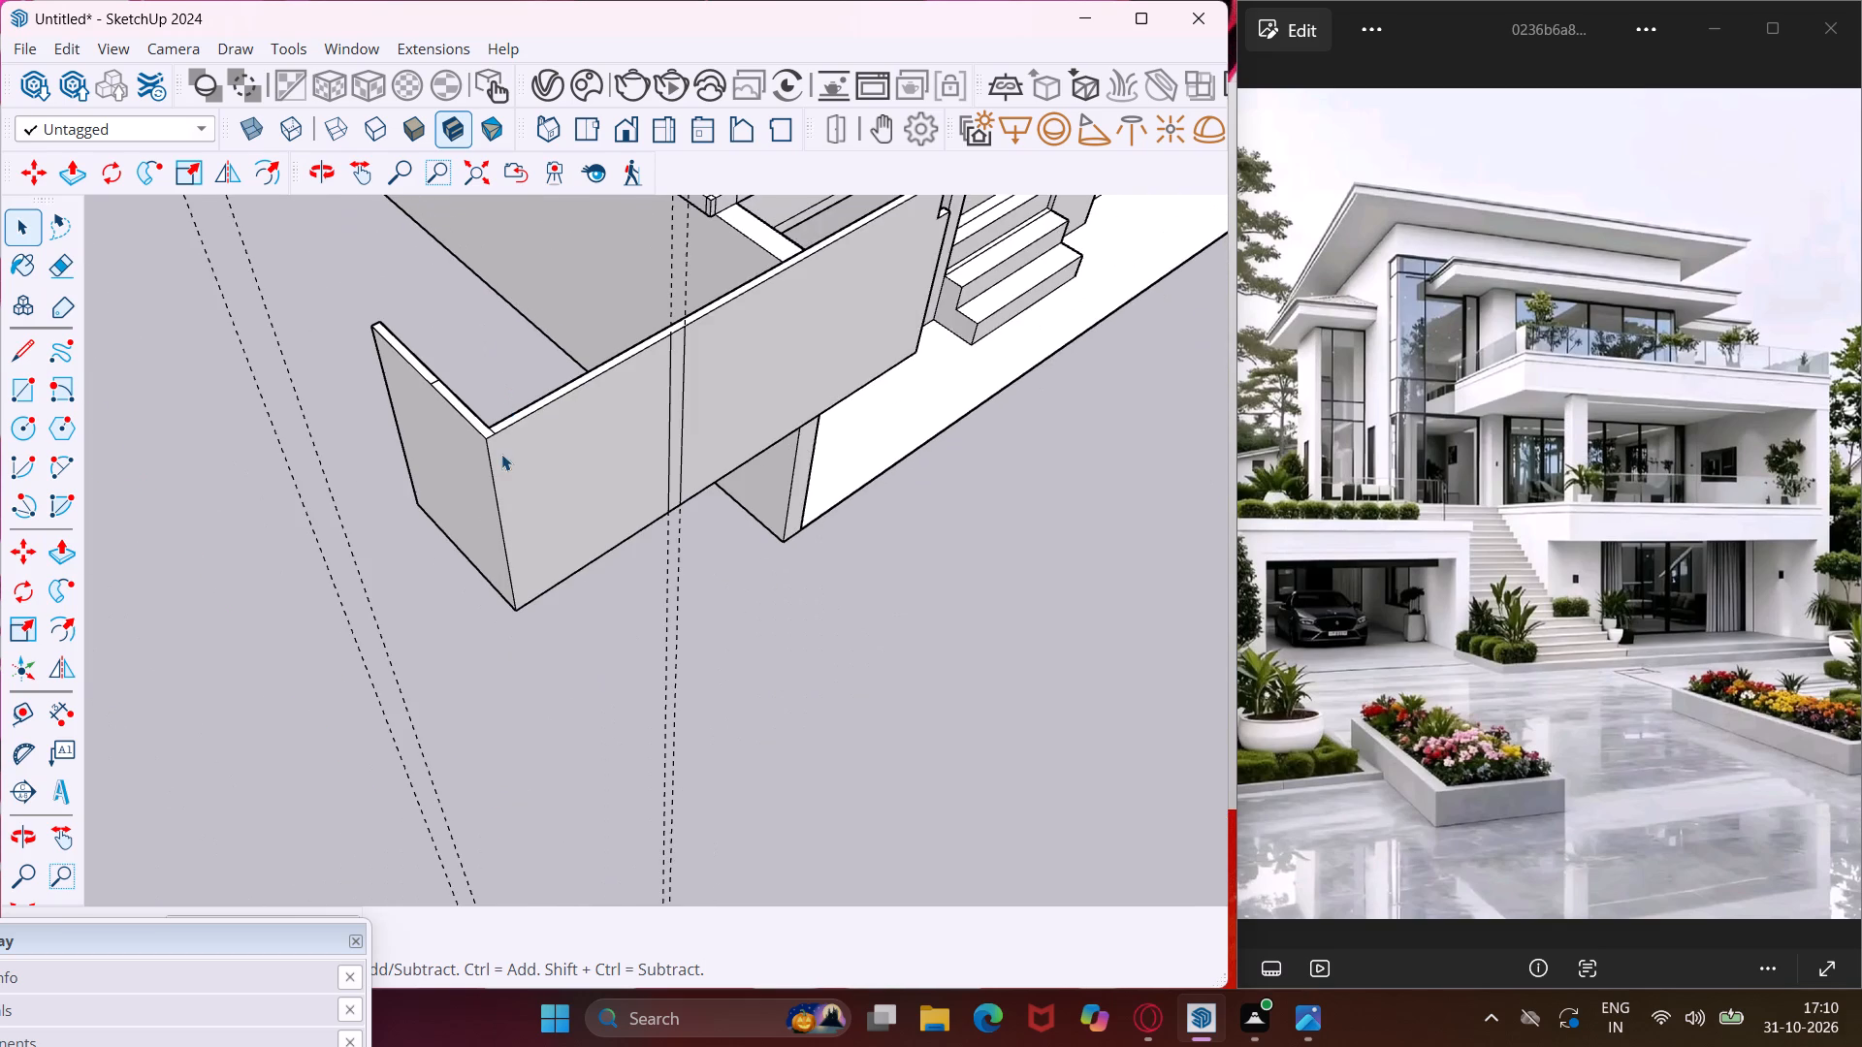
middle_drag(501, 454, 571, 319)
scroll(470, 446, up, 4)
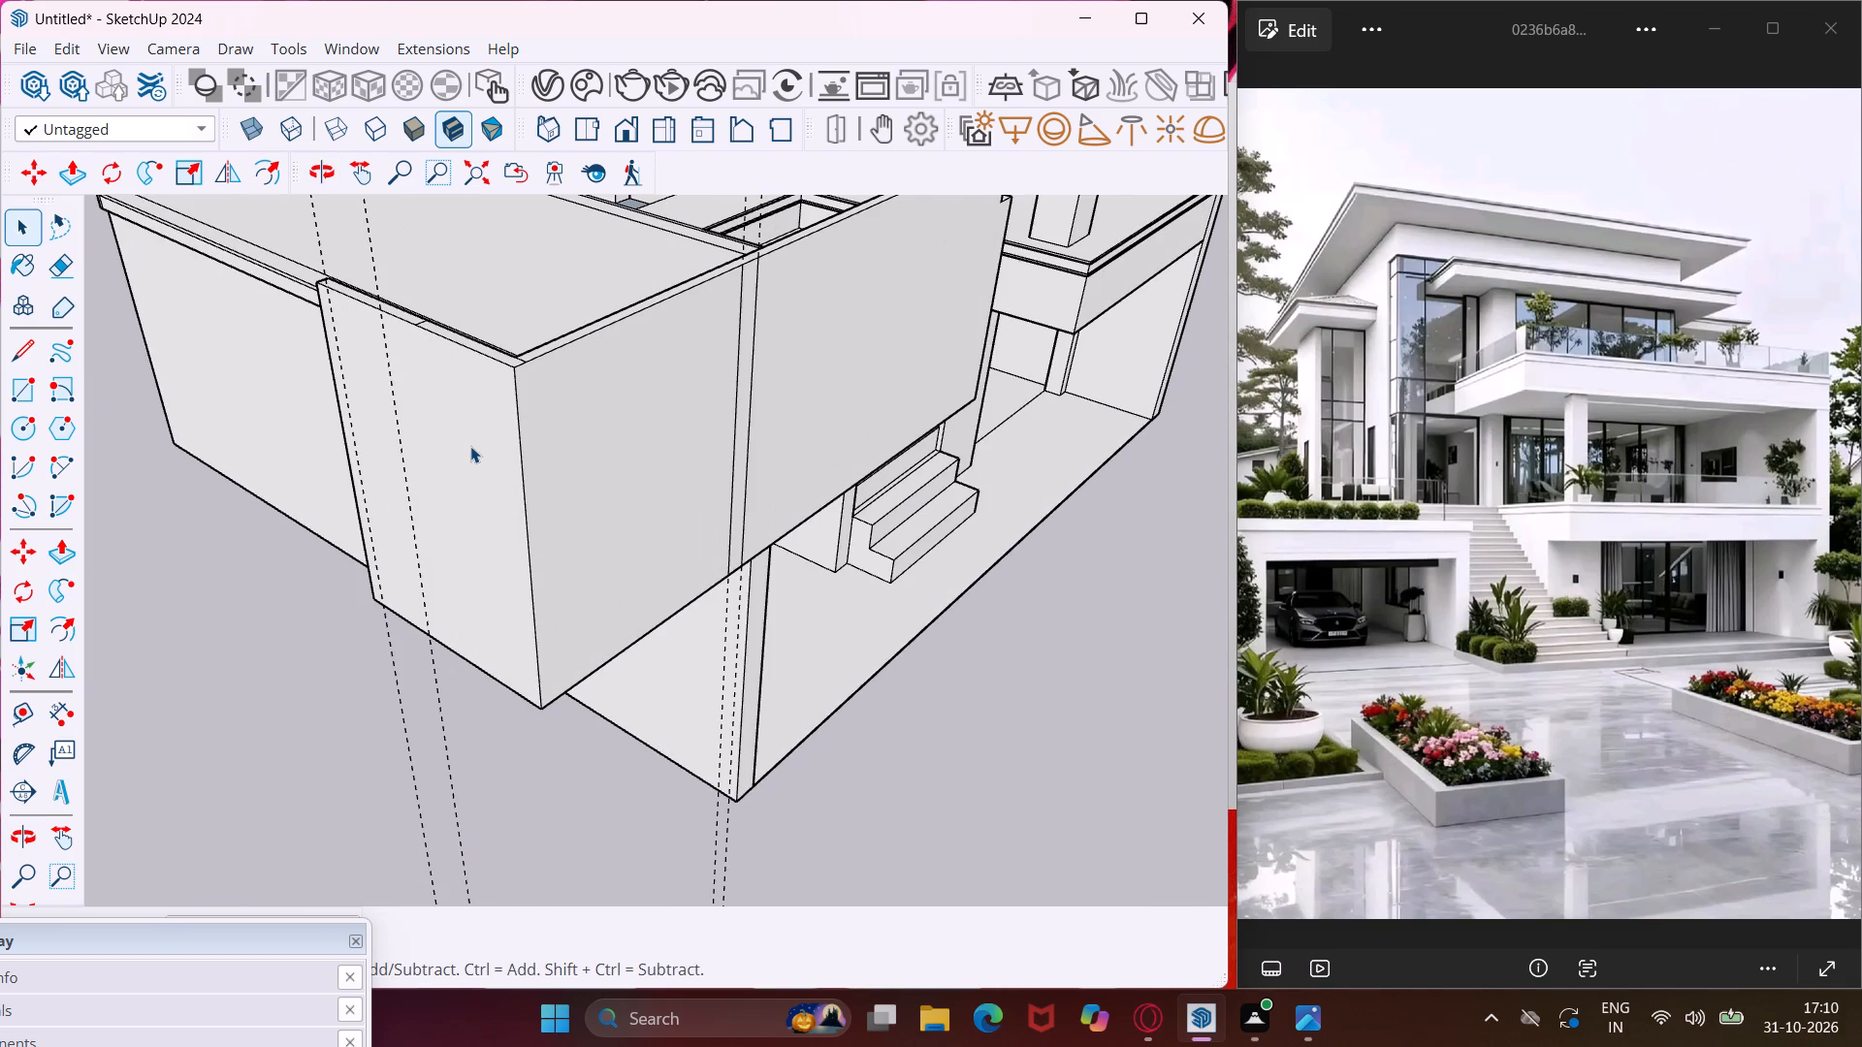
click(487, 446)
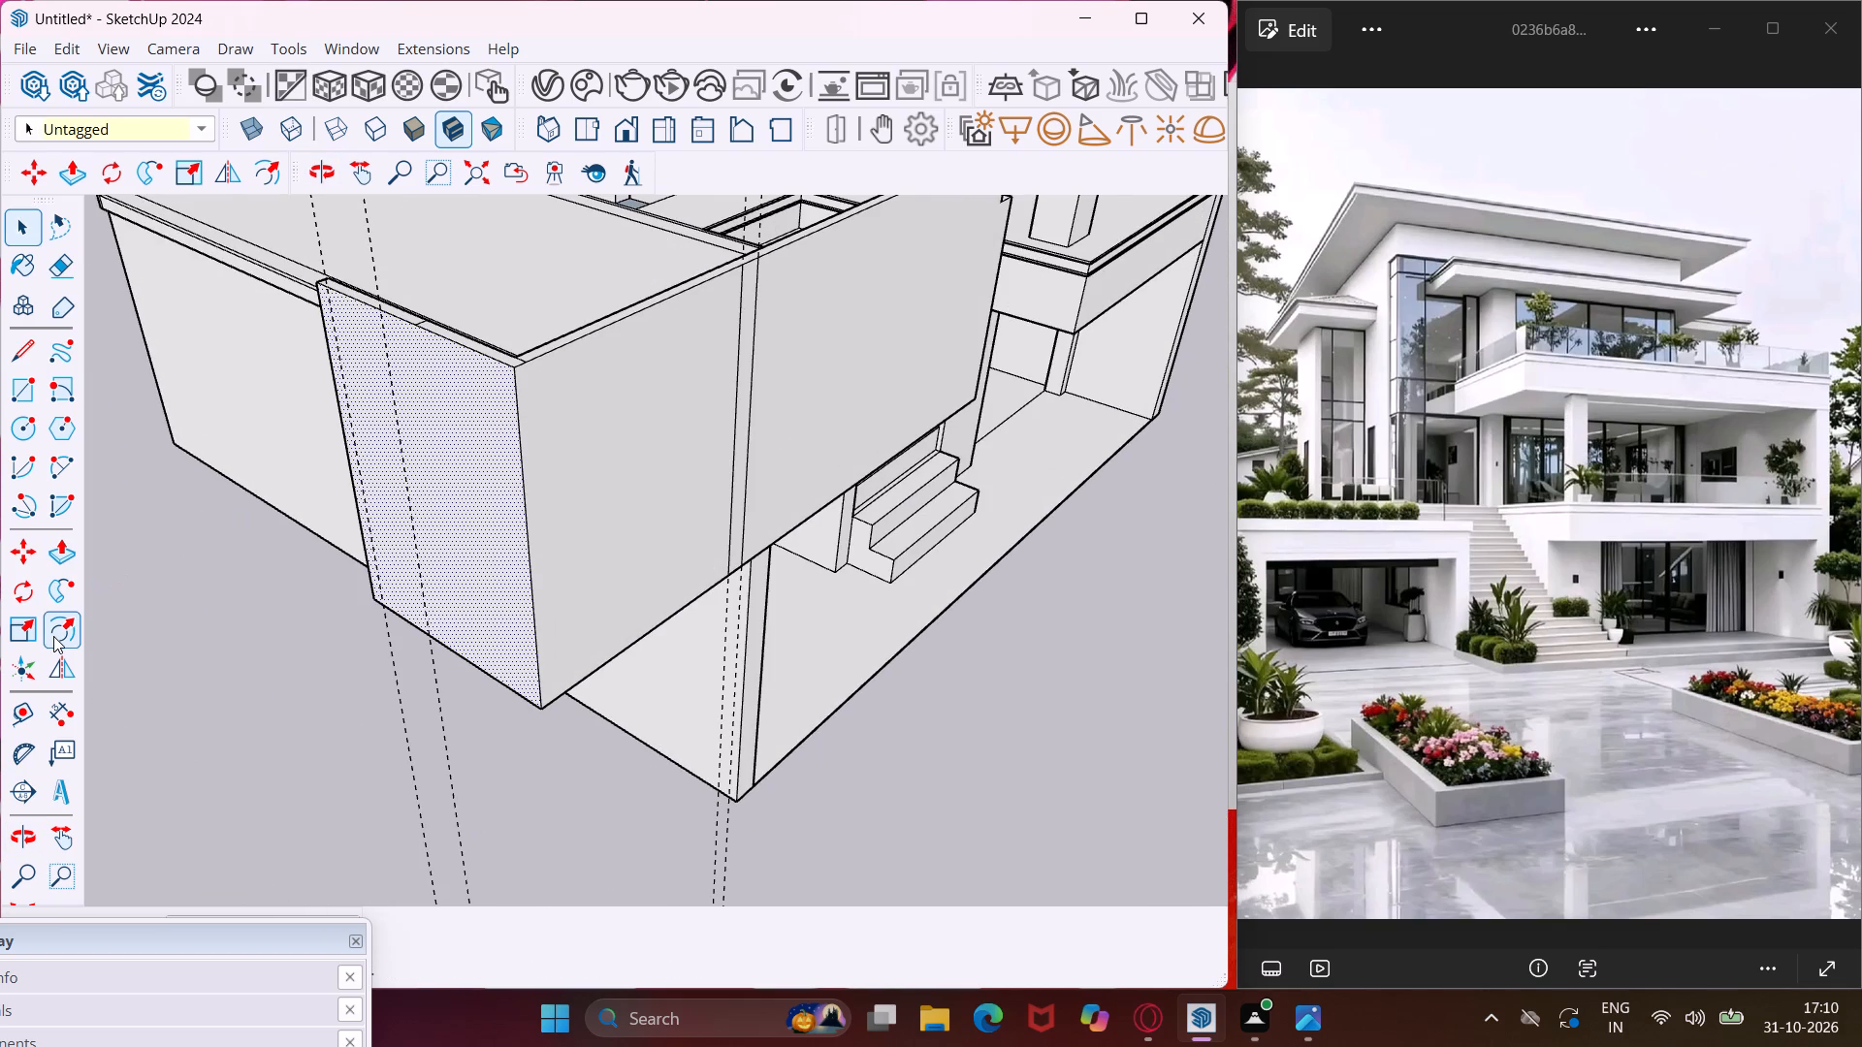
click(80, 619)
scroll(516, 450, up, 2)
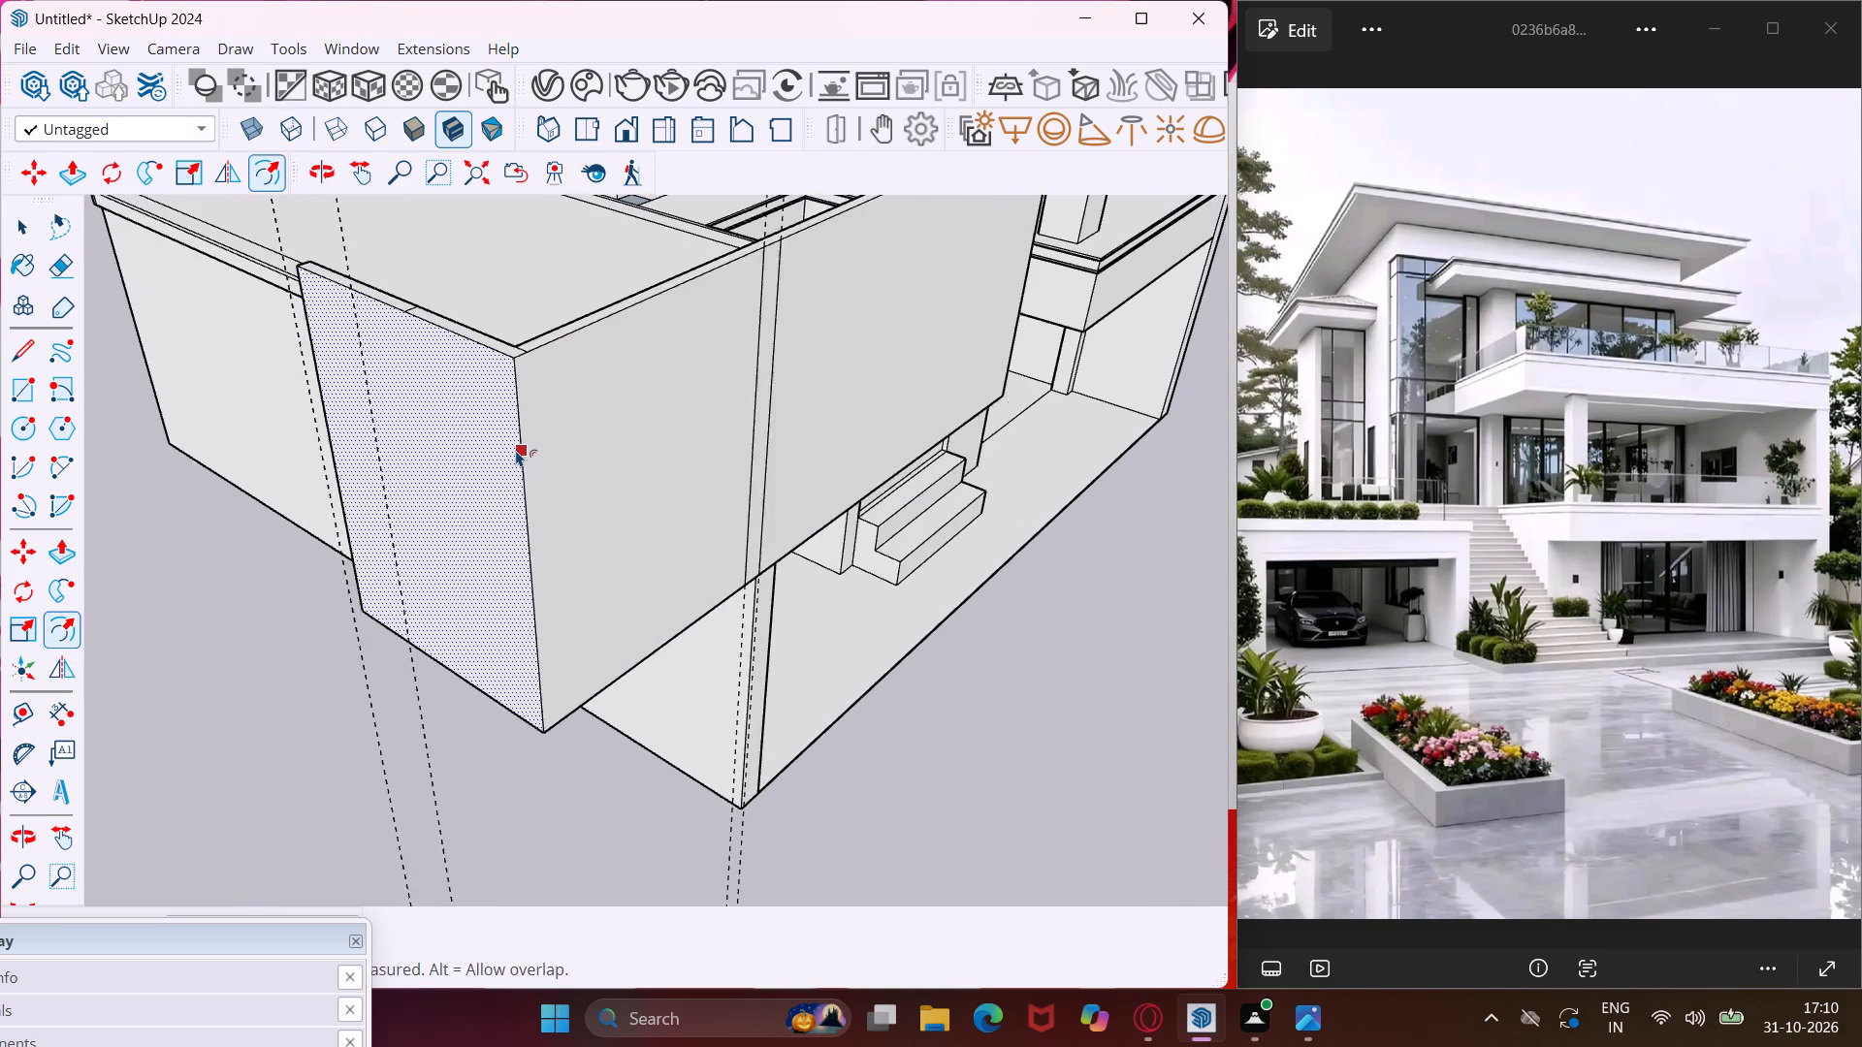
scroll(516, 450, up, 2)
click(516, 450)
click(500, 450)
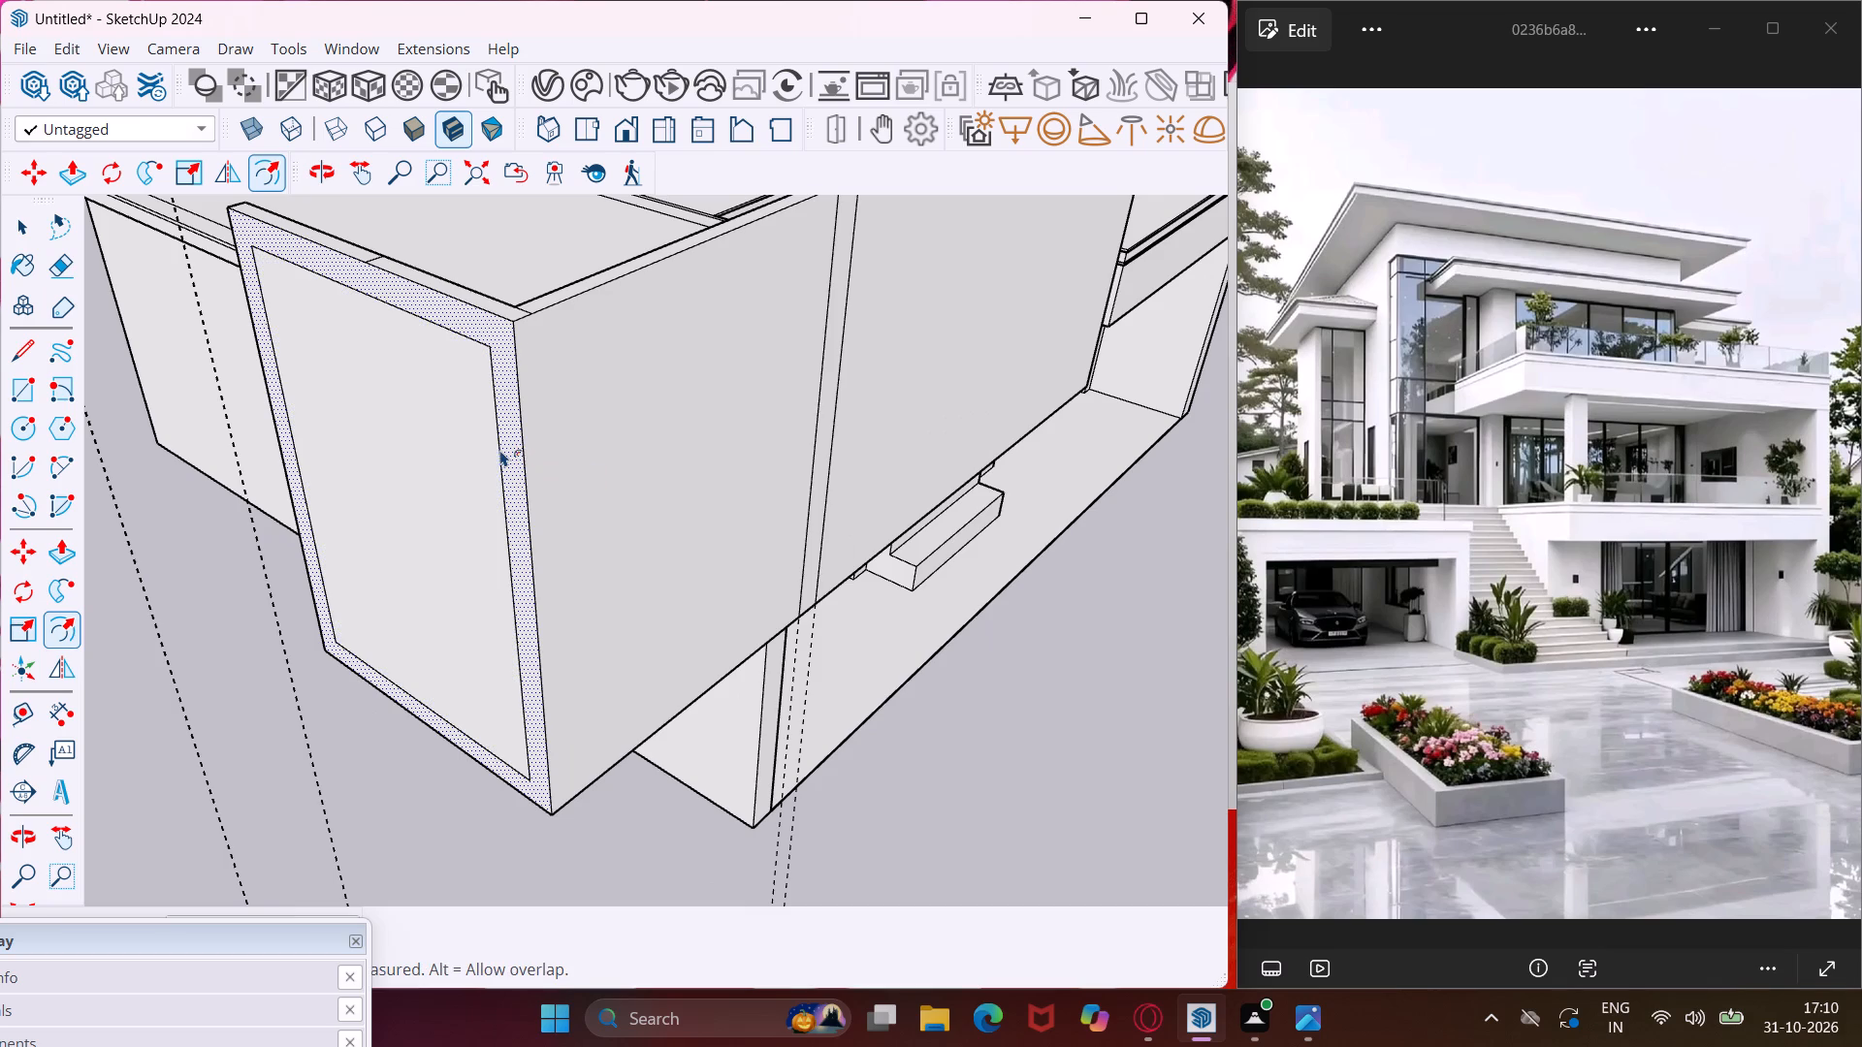
key(Escape)
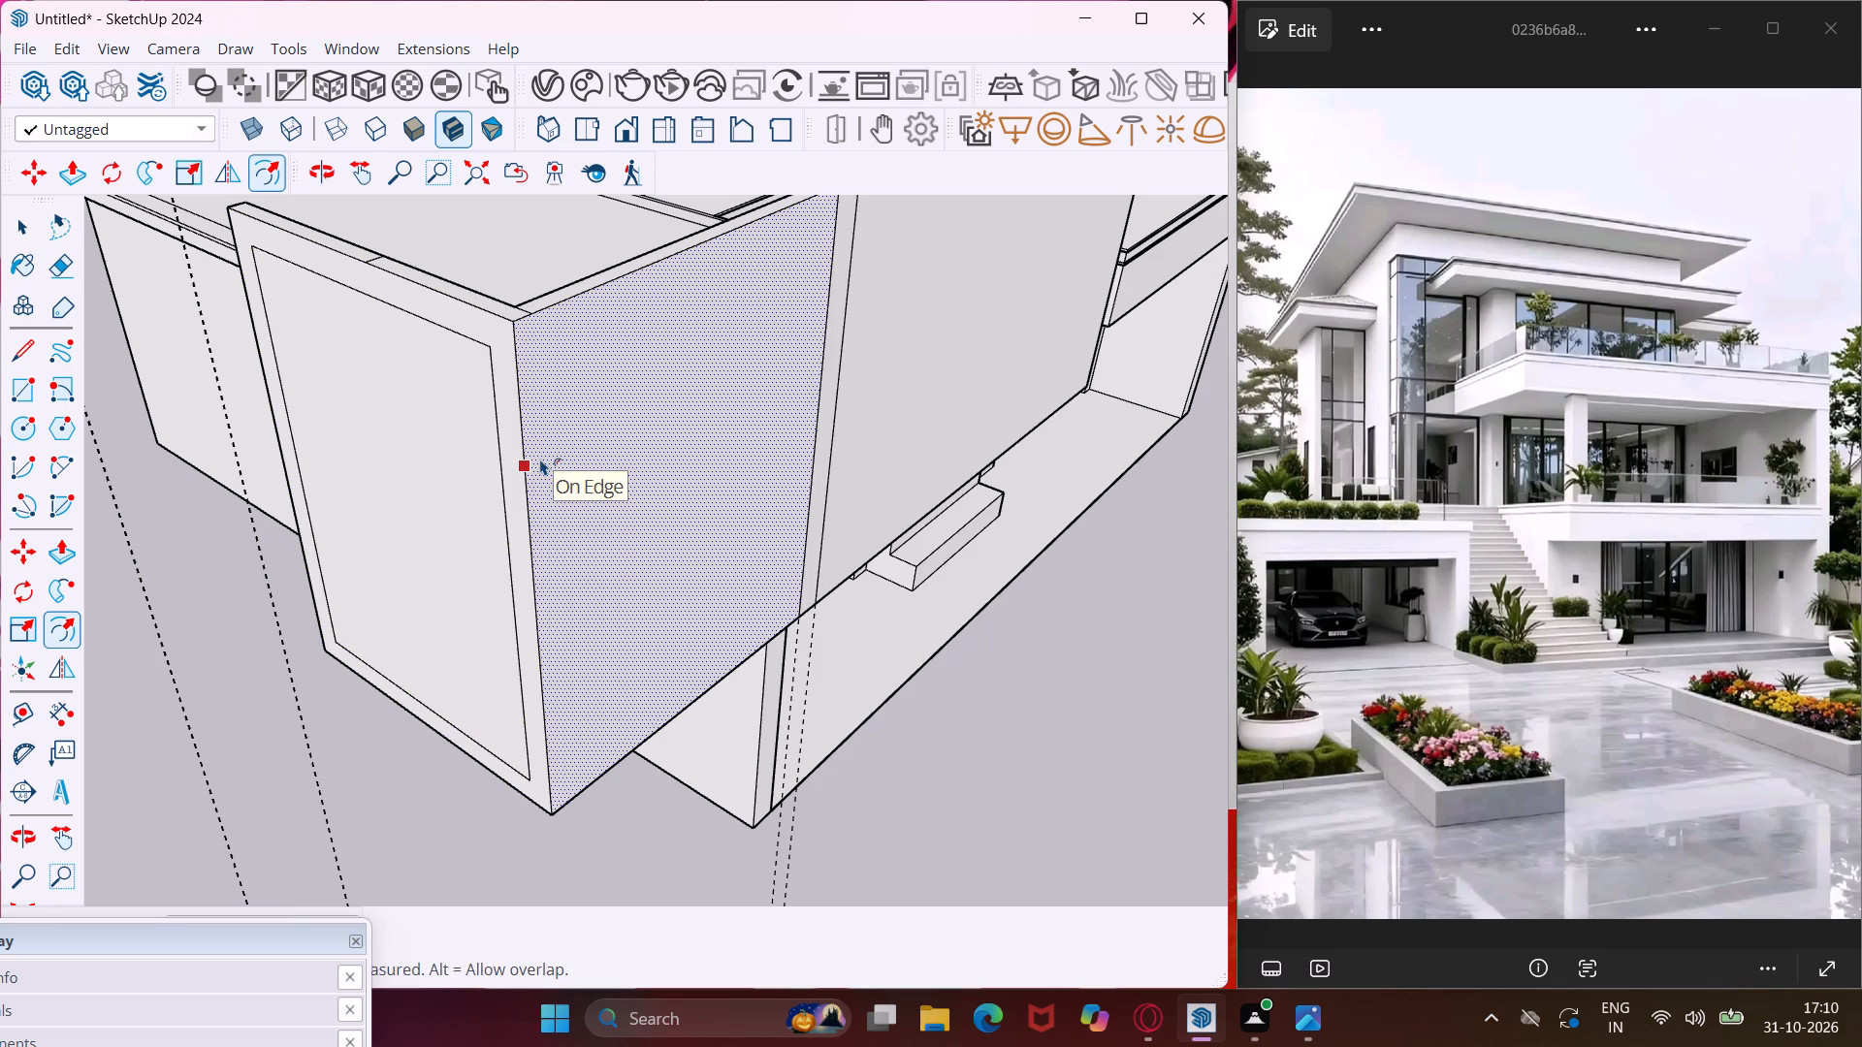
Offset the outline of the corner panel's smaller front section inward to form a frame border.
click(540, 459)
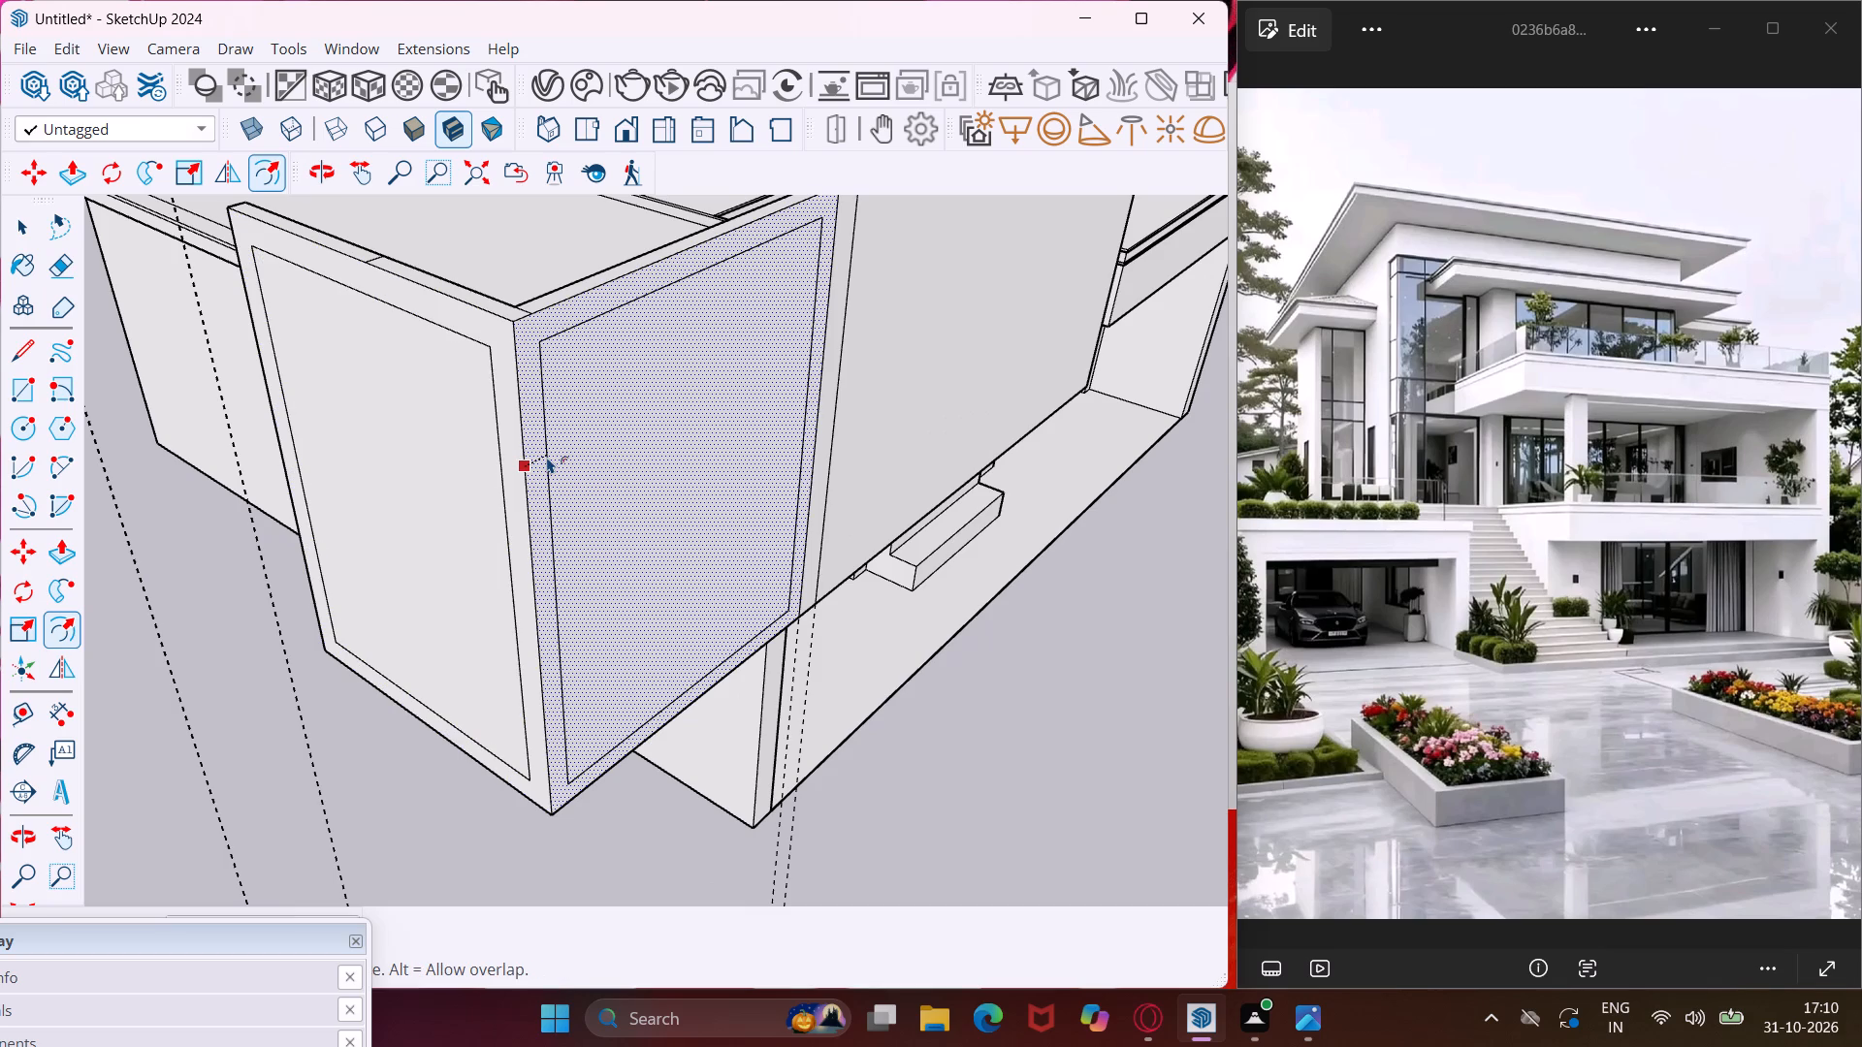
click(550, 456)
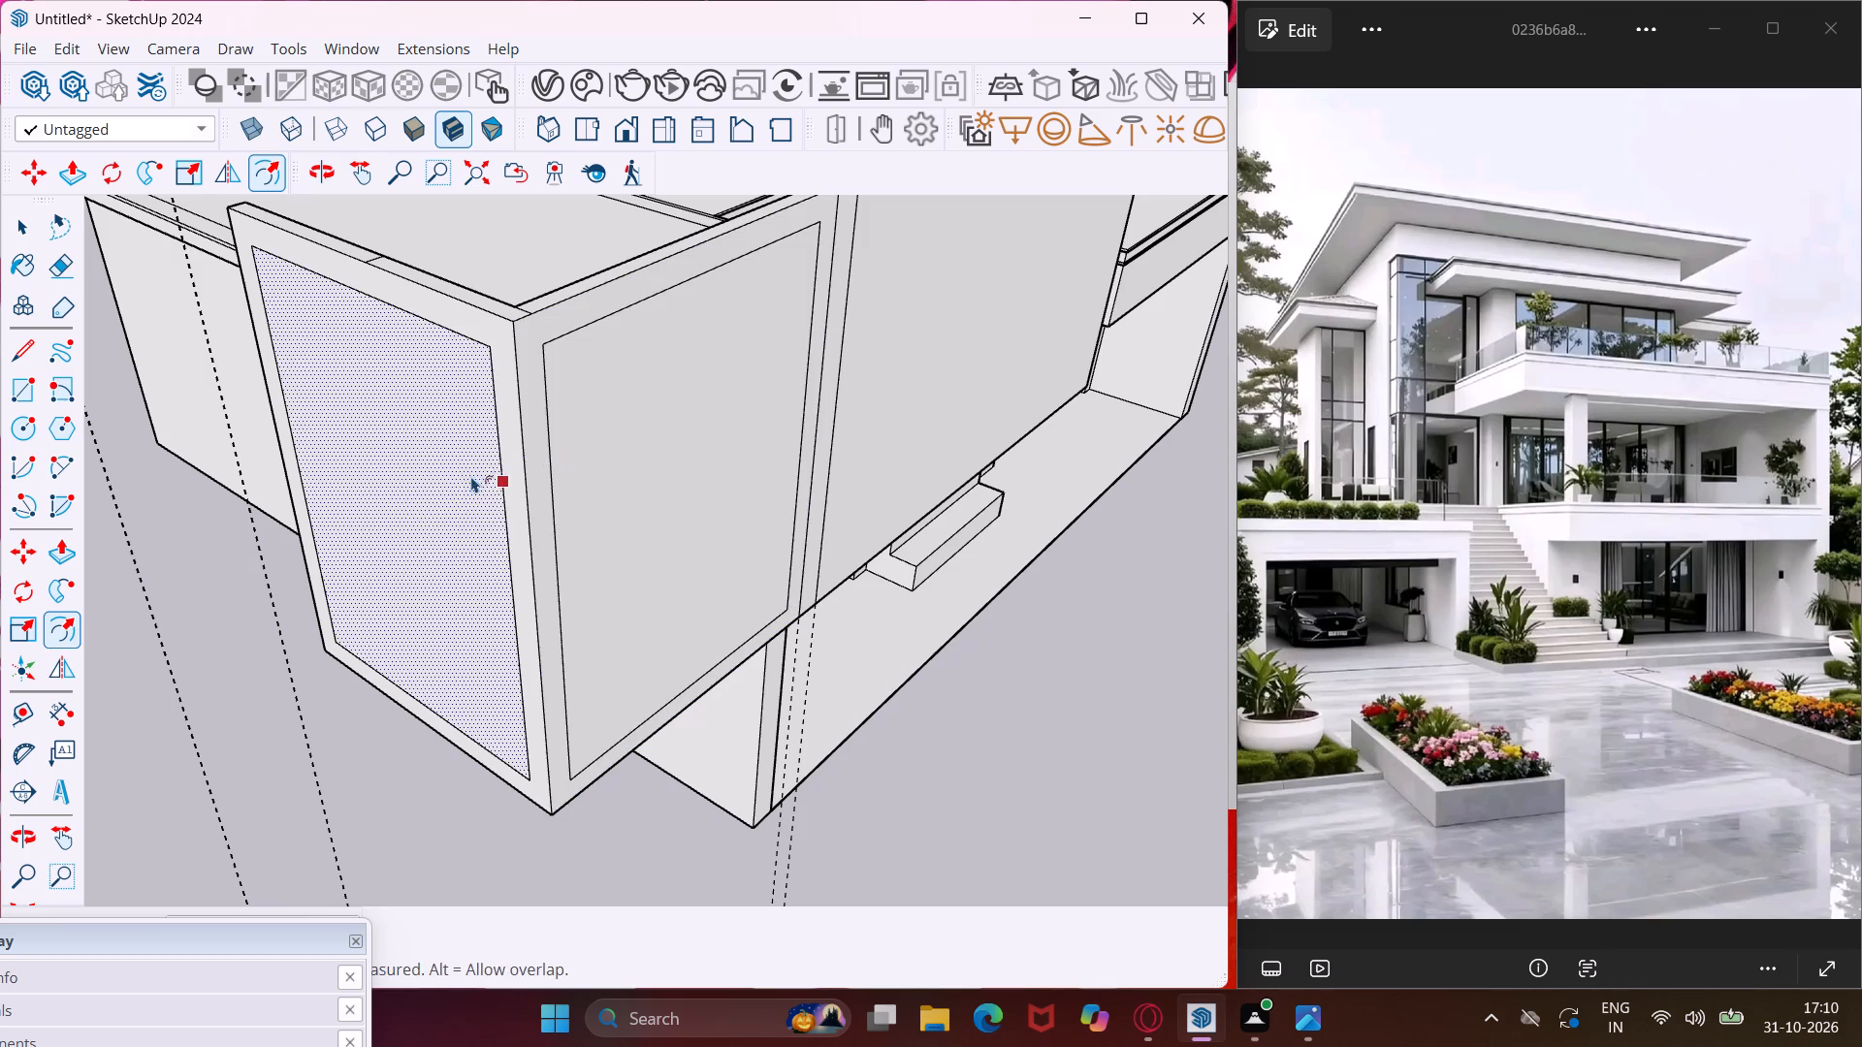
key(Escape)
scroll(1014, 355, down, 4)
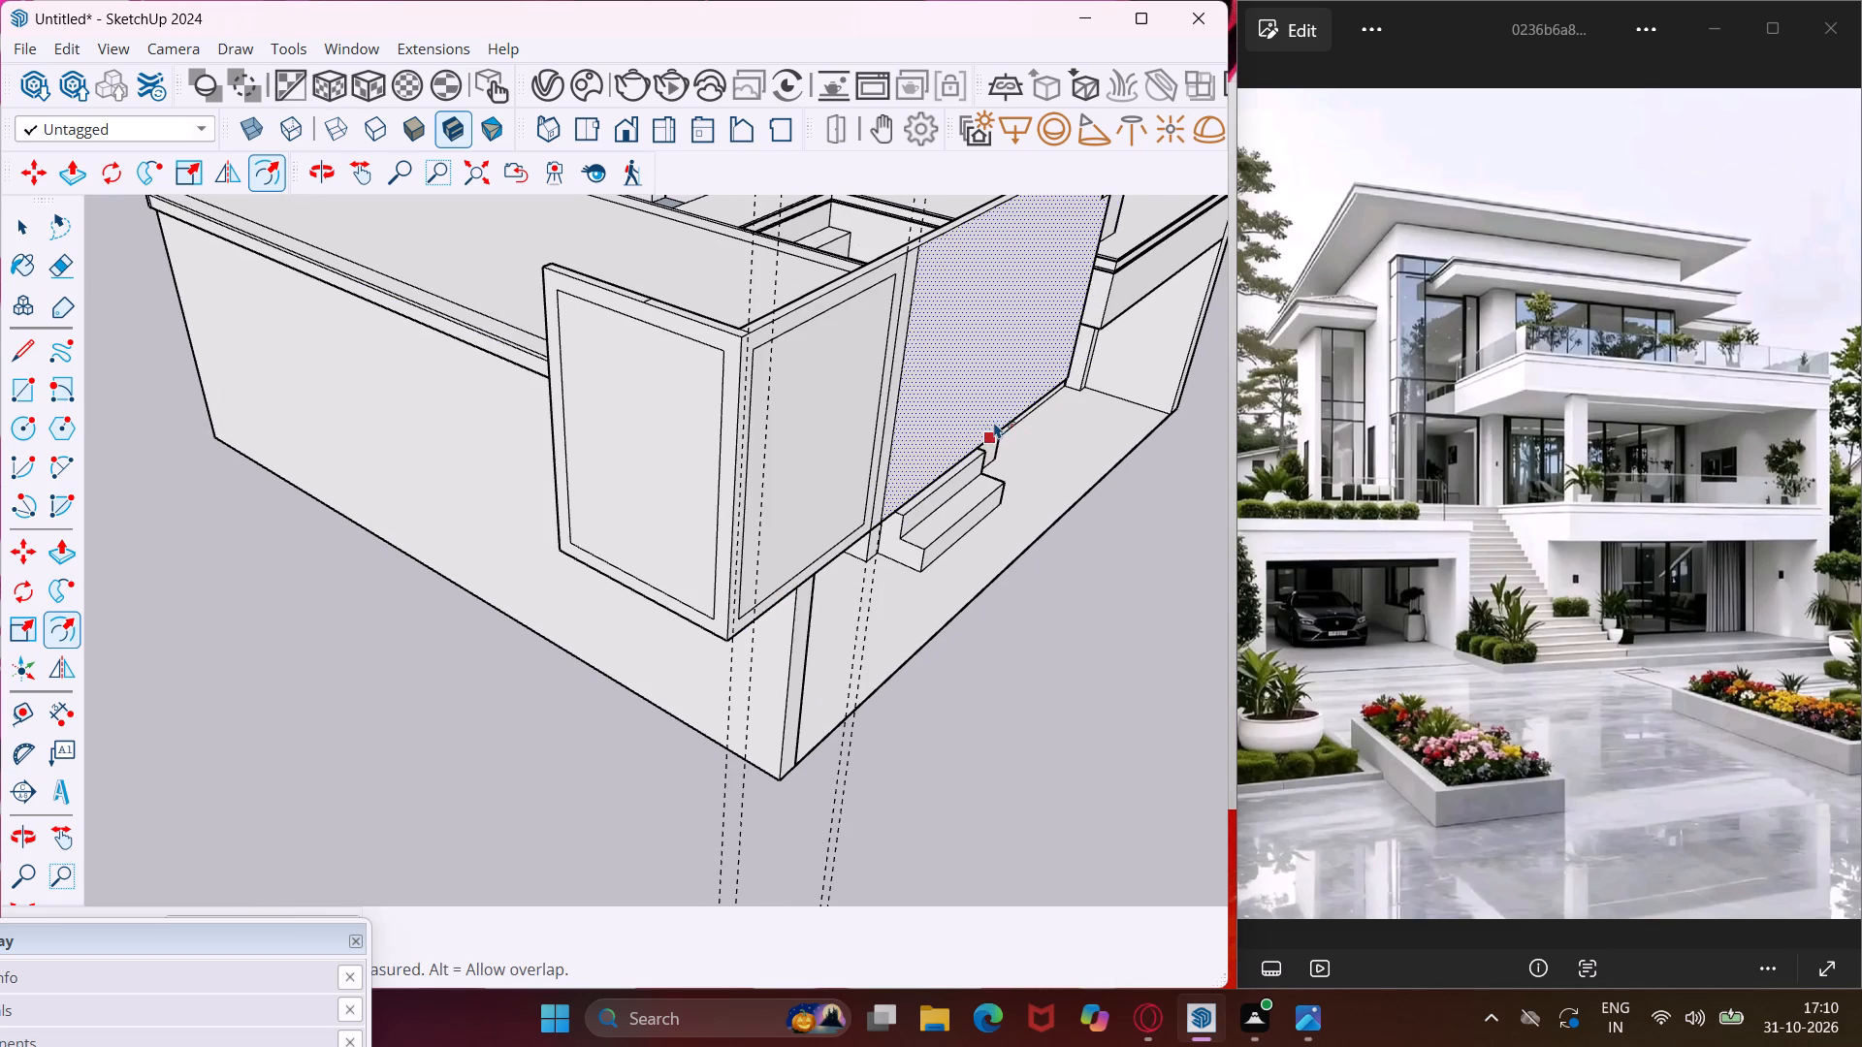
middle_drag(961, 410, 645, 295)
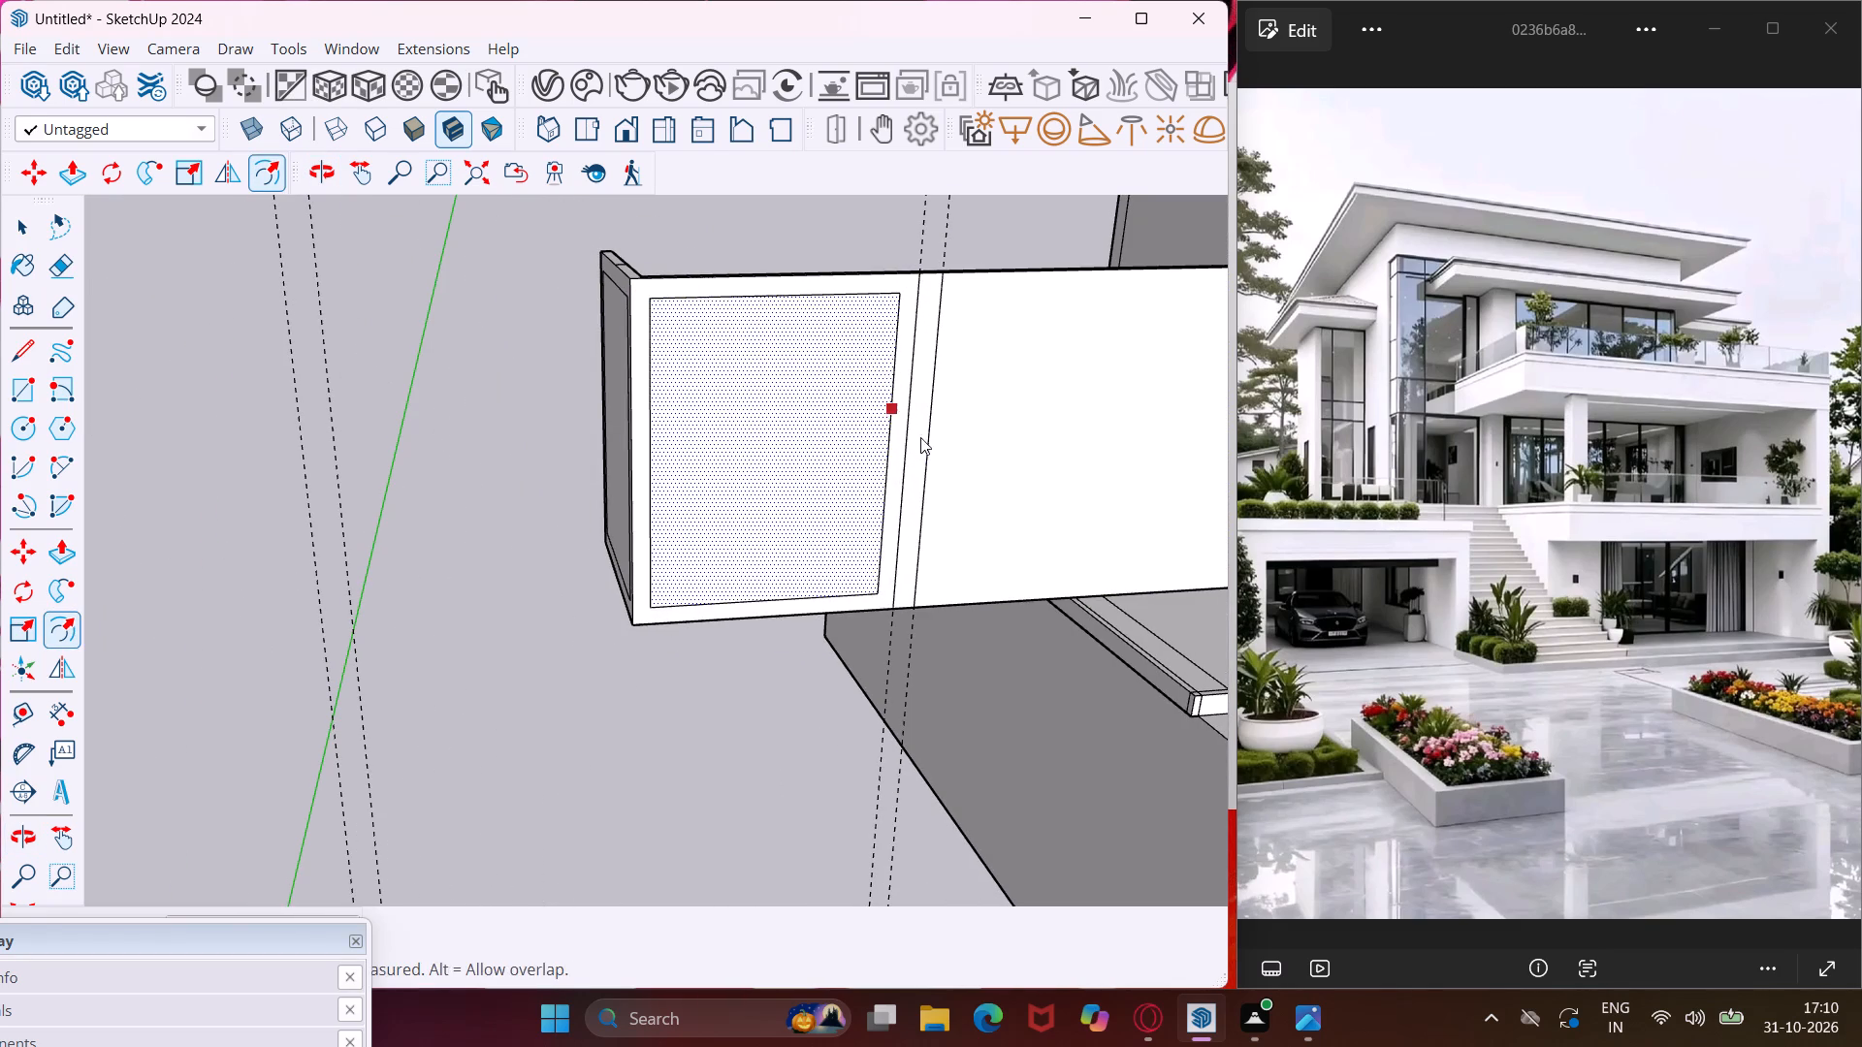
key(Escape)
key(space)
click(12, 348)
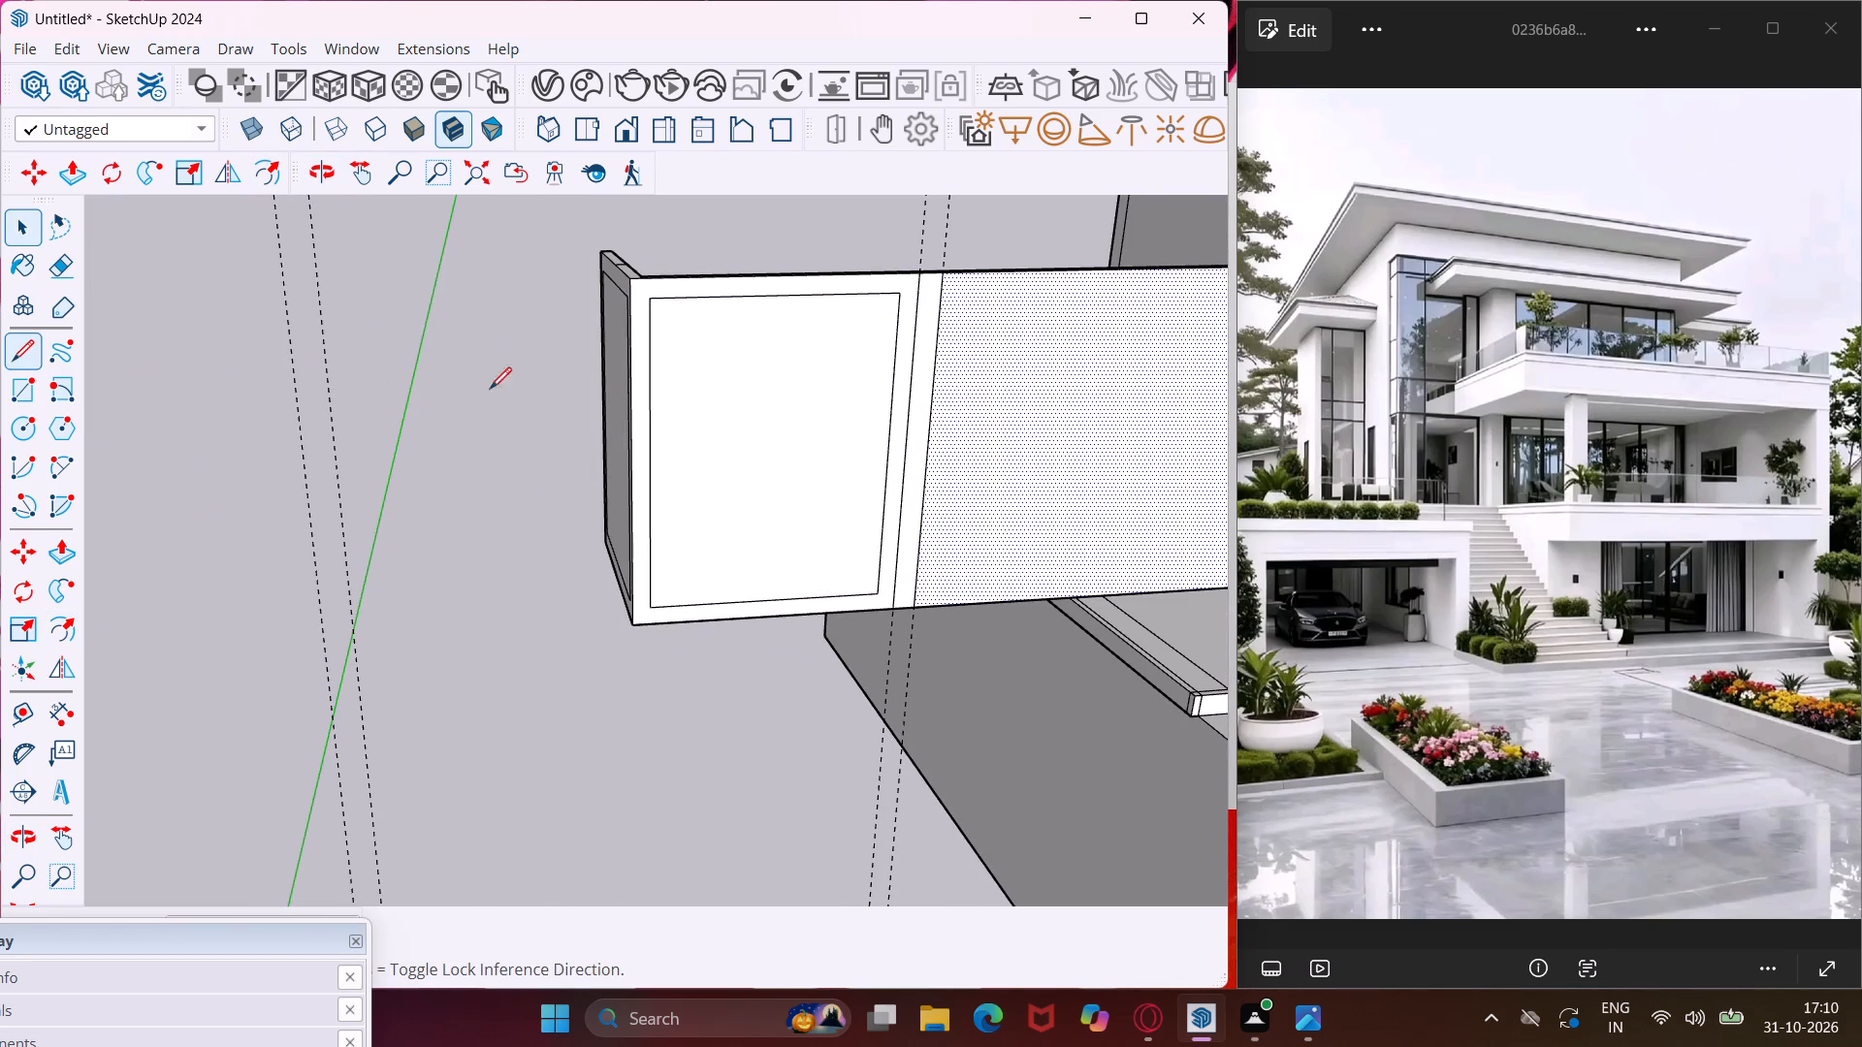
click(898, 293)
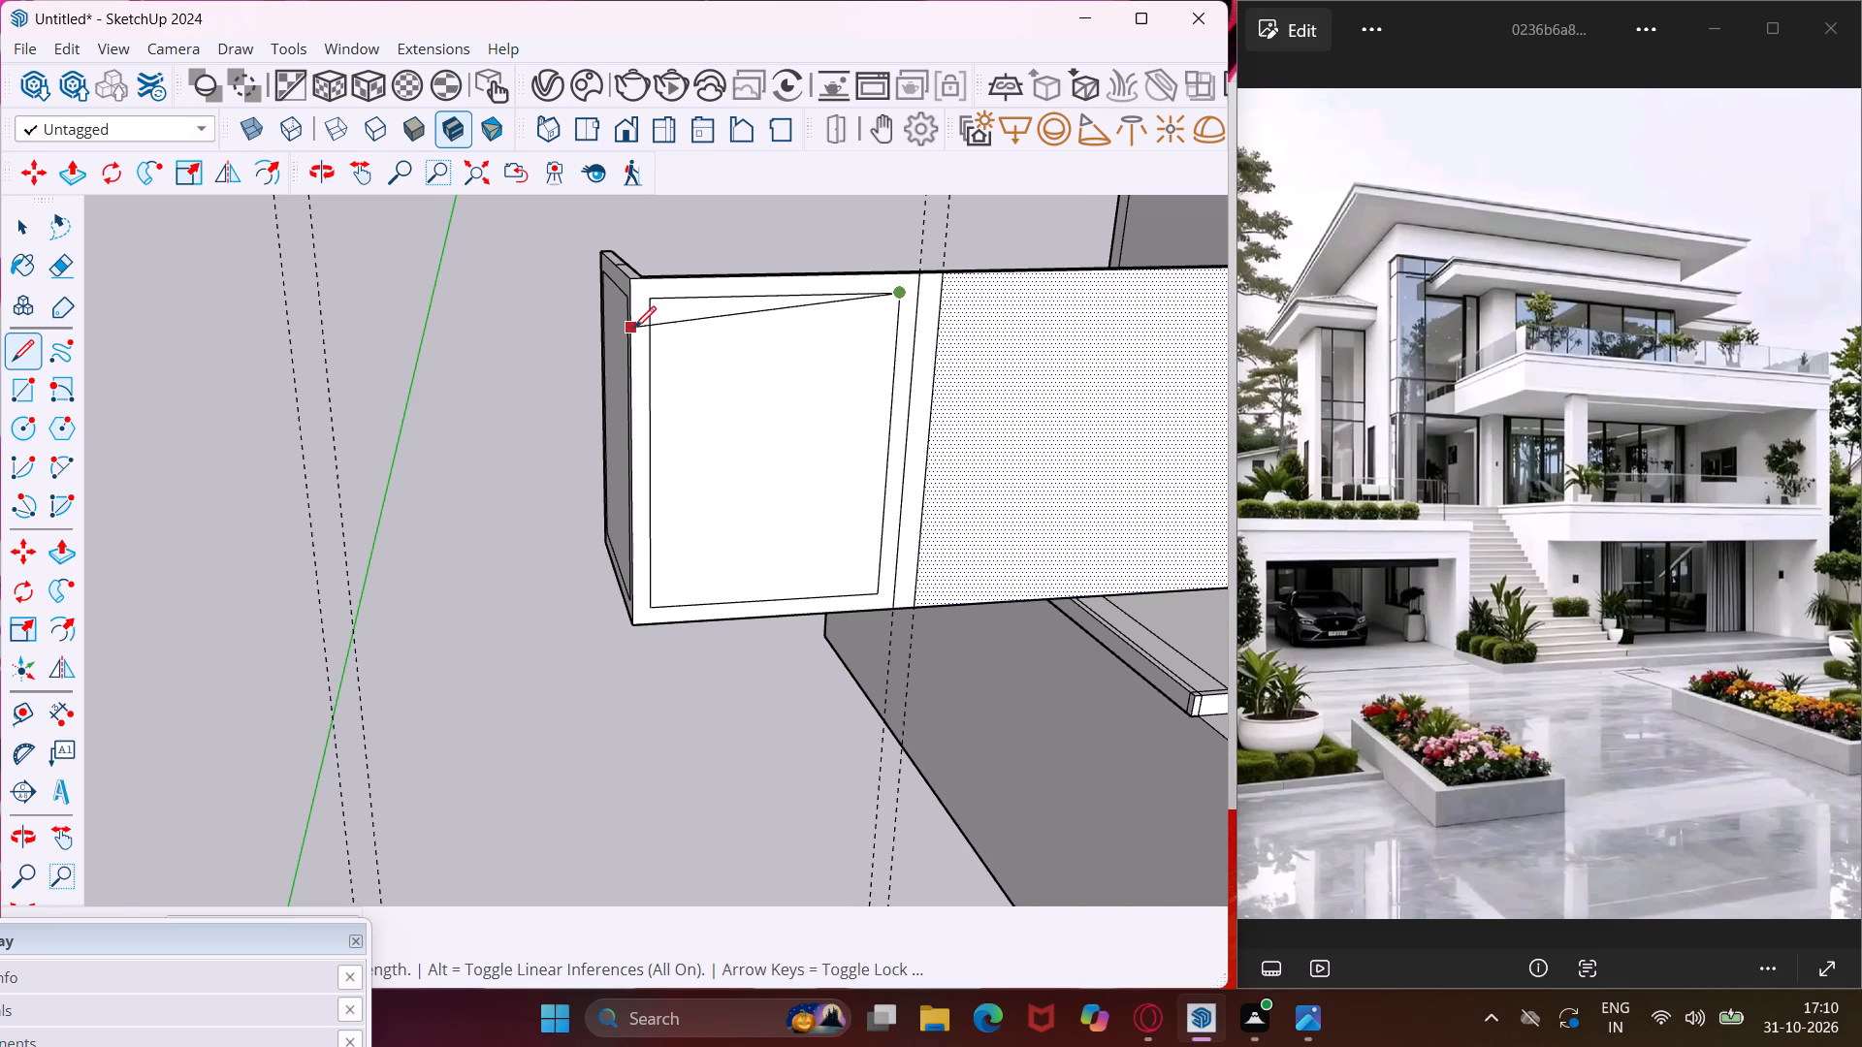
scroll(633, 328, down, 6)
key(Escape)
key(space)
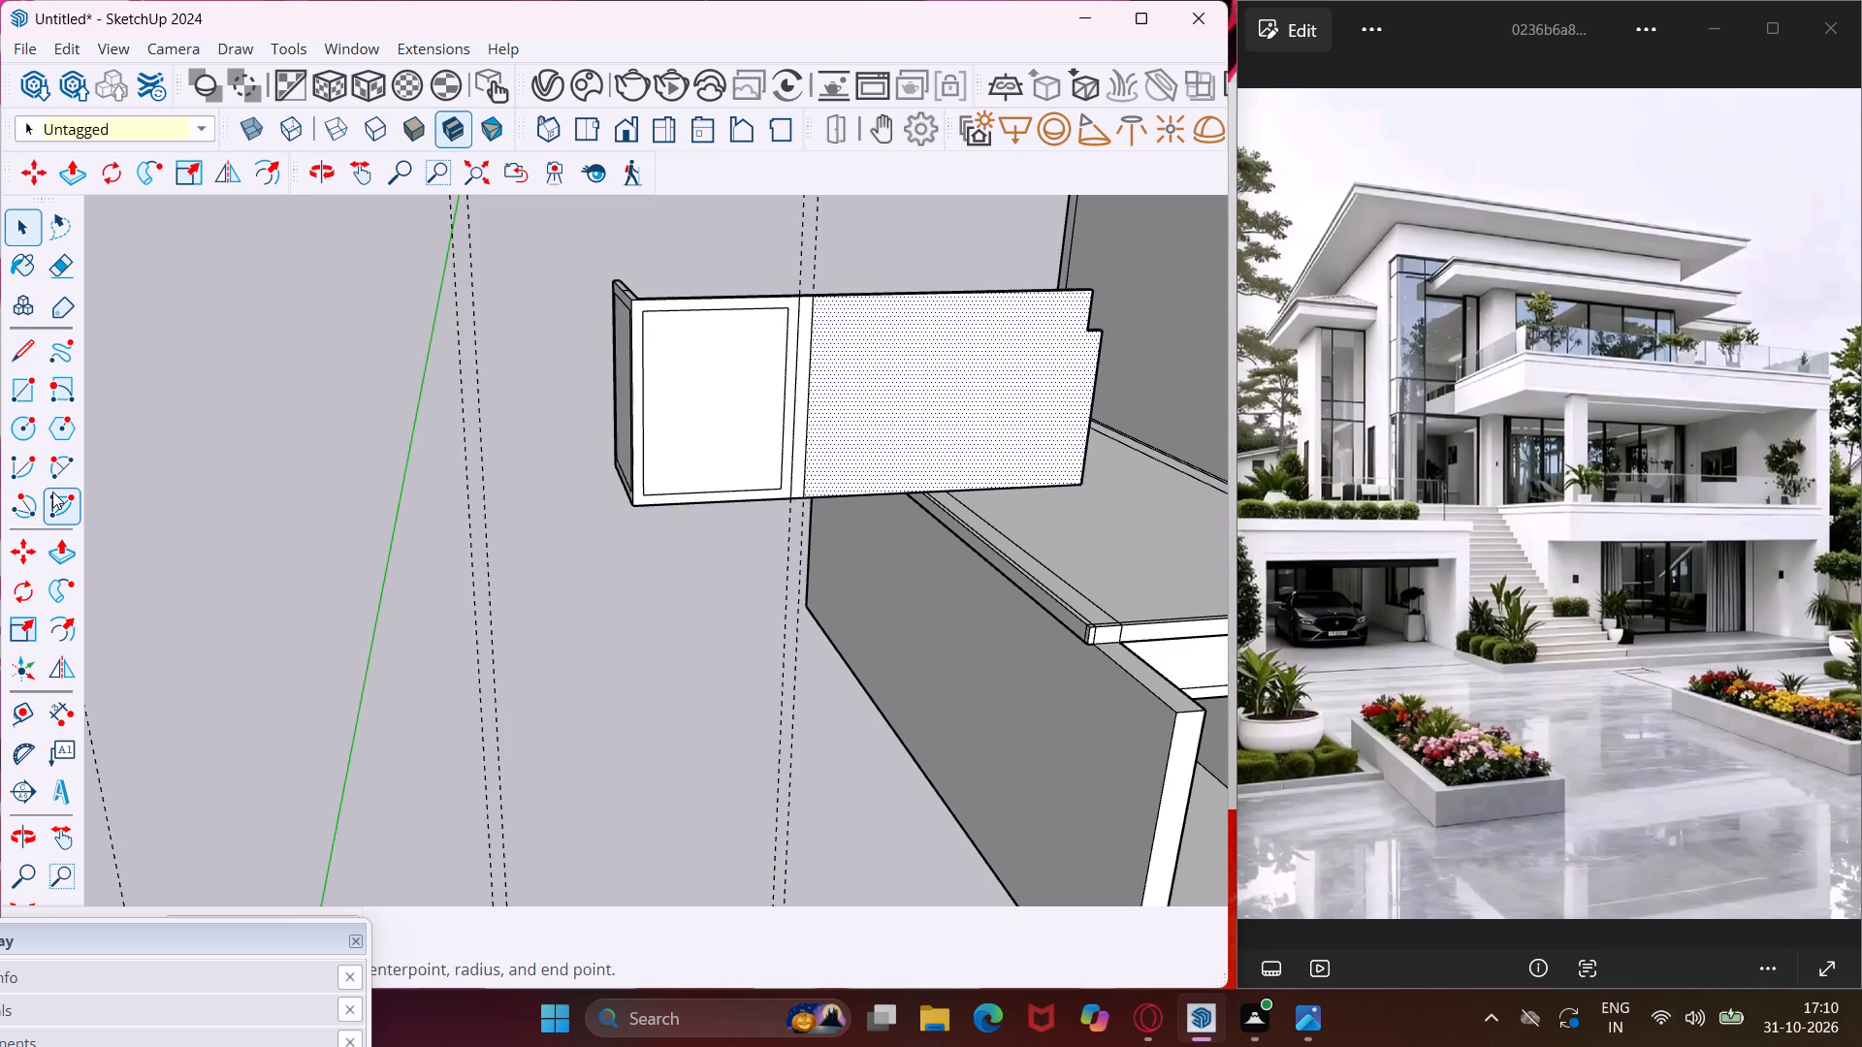
Offset the outline of the corner panel's larger notched front section inward to form a frame border.
click(52, 633)
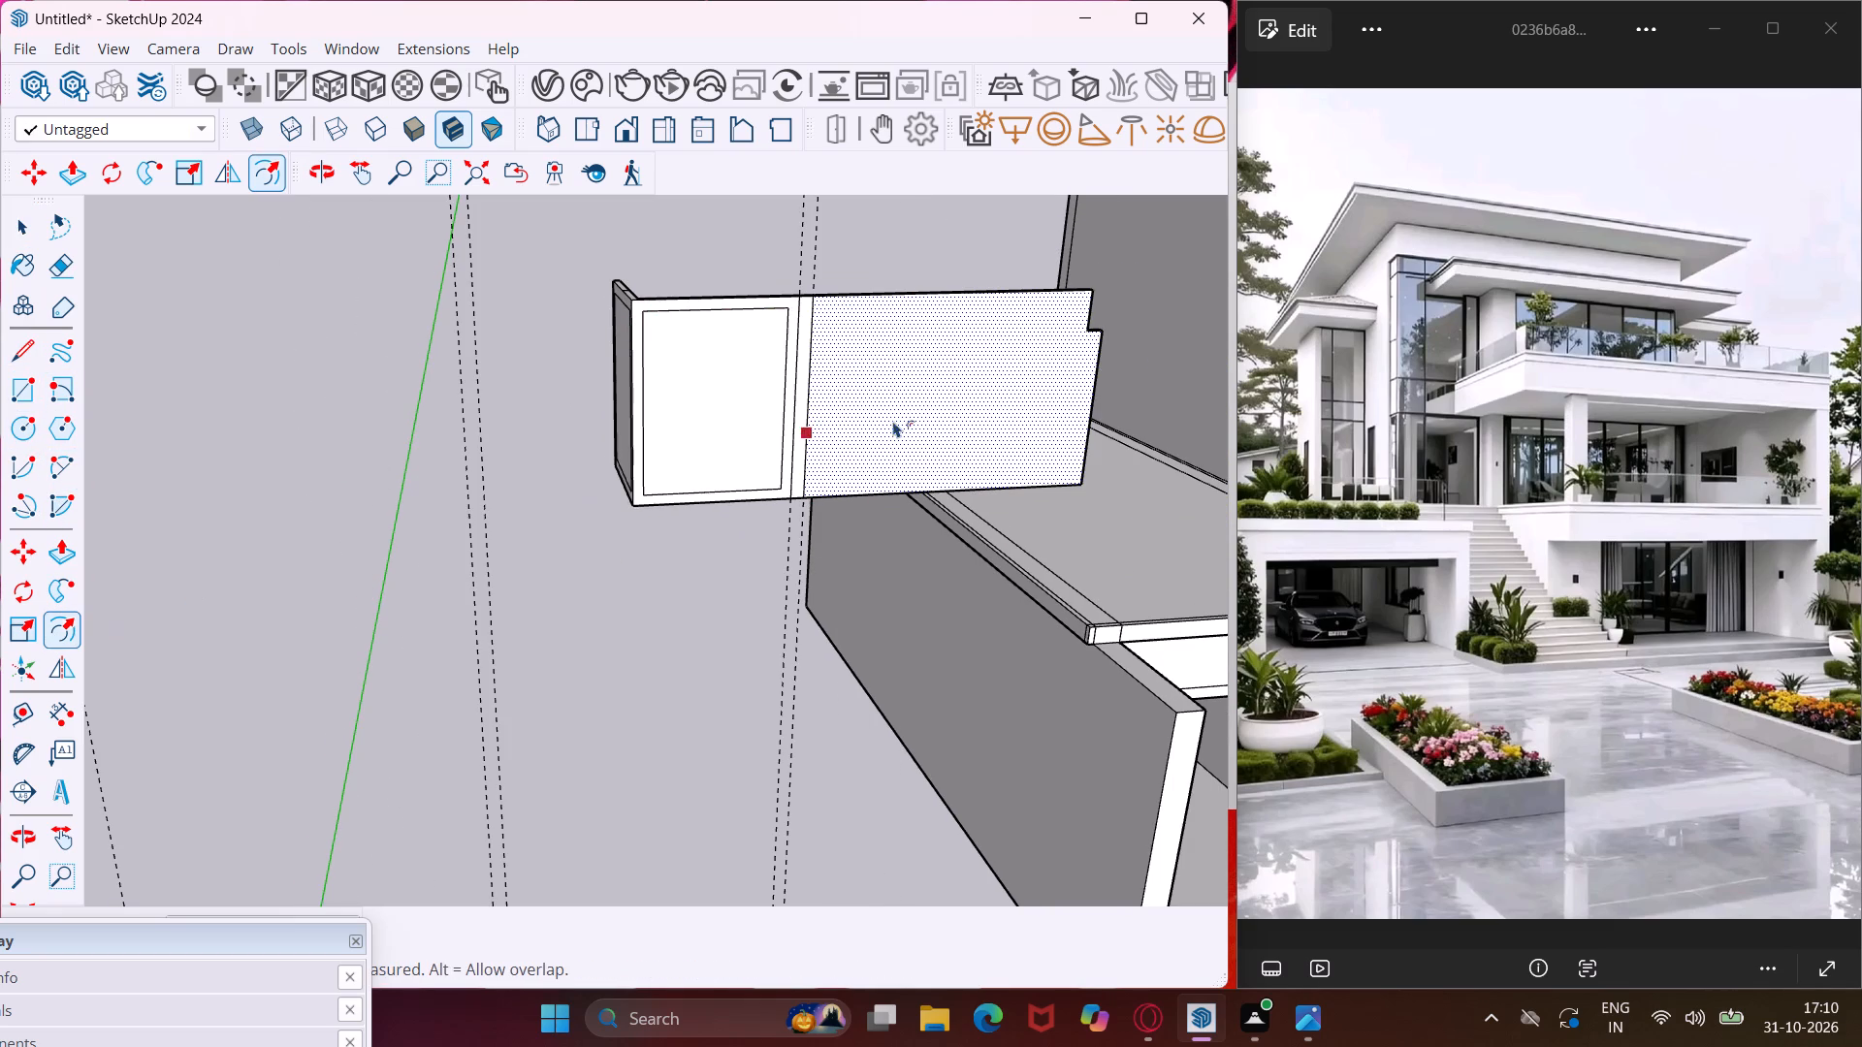
scroll(903, 443, up, 3)
click(854, 496)
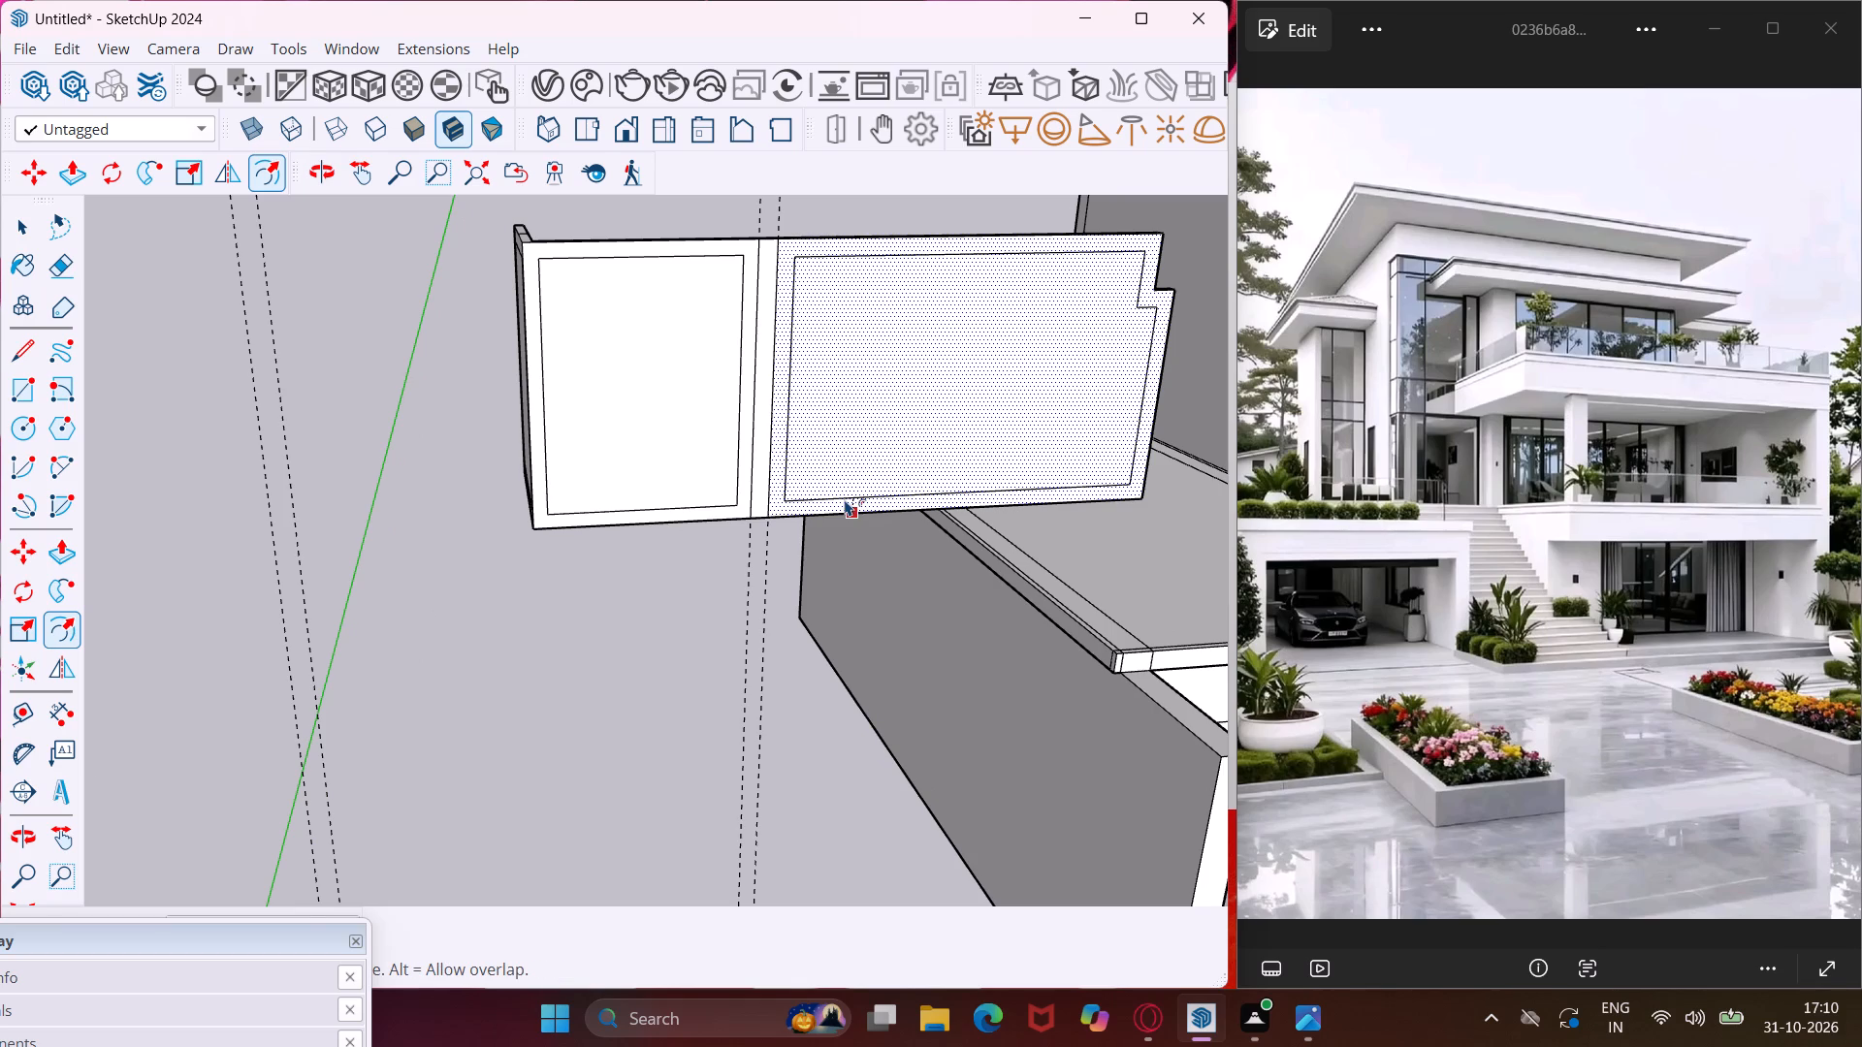
click(845, 492)
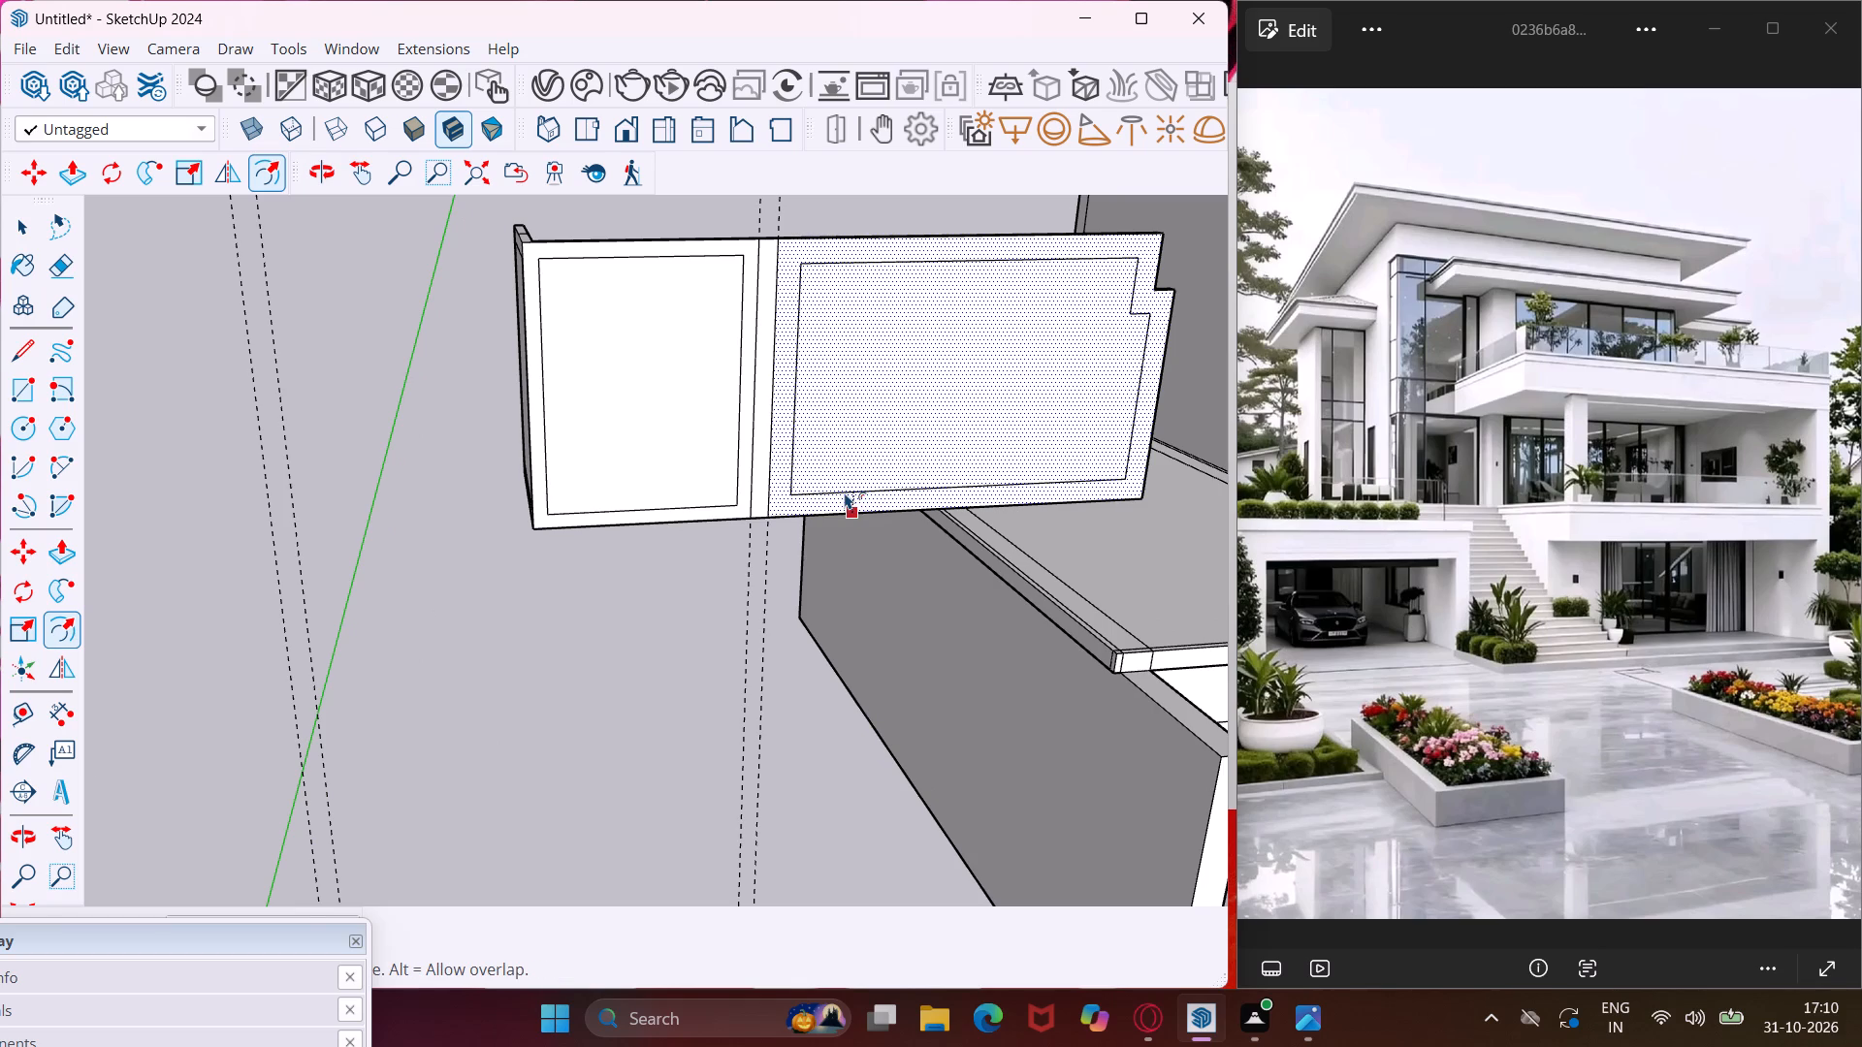
key(Escape)
key(space)
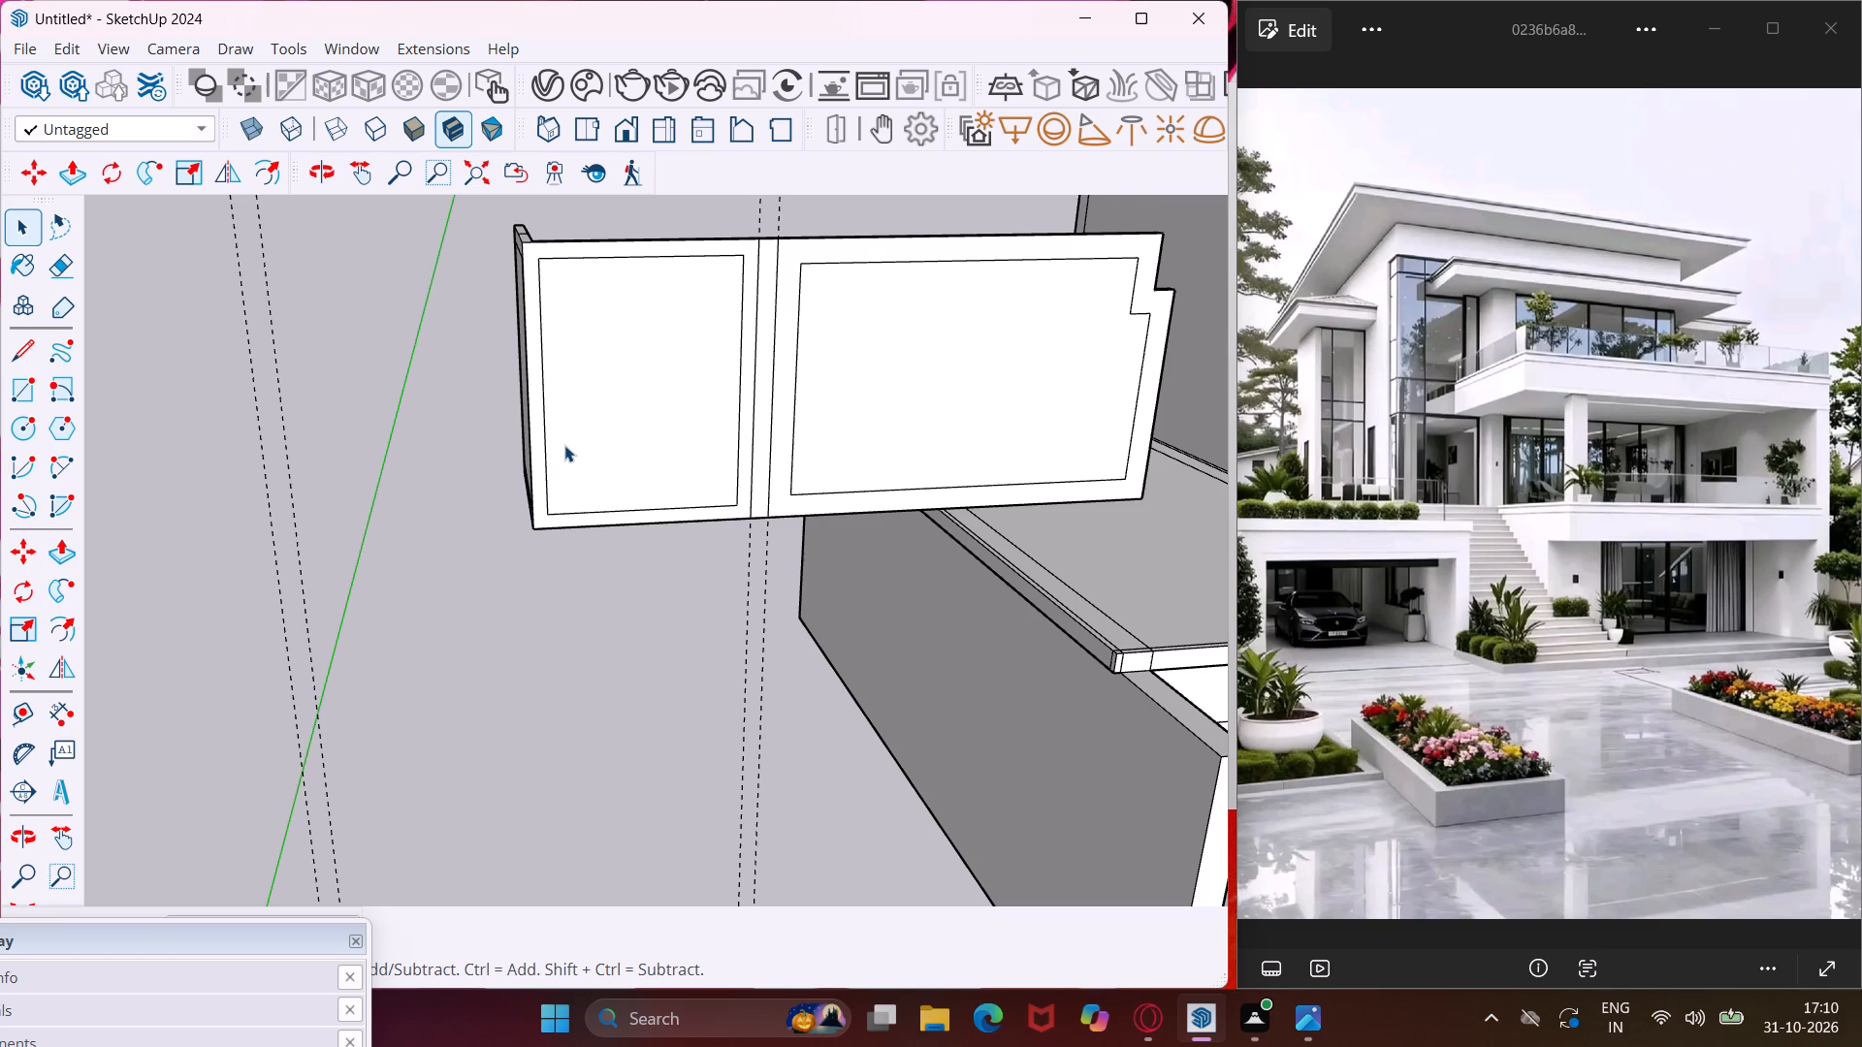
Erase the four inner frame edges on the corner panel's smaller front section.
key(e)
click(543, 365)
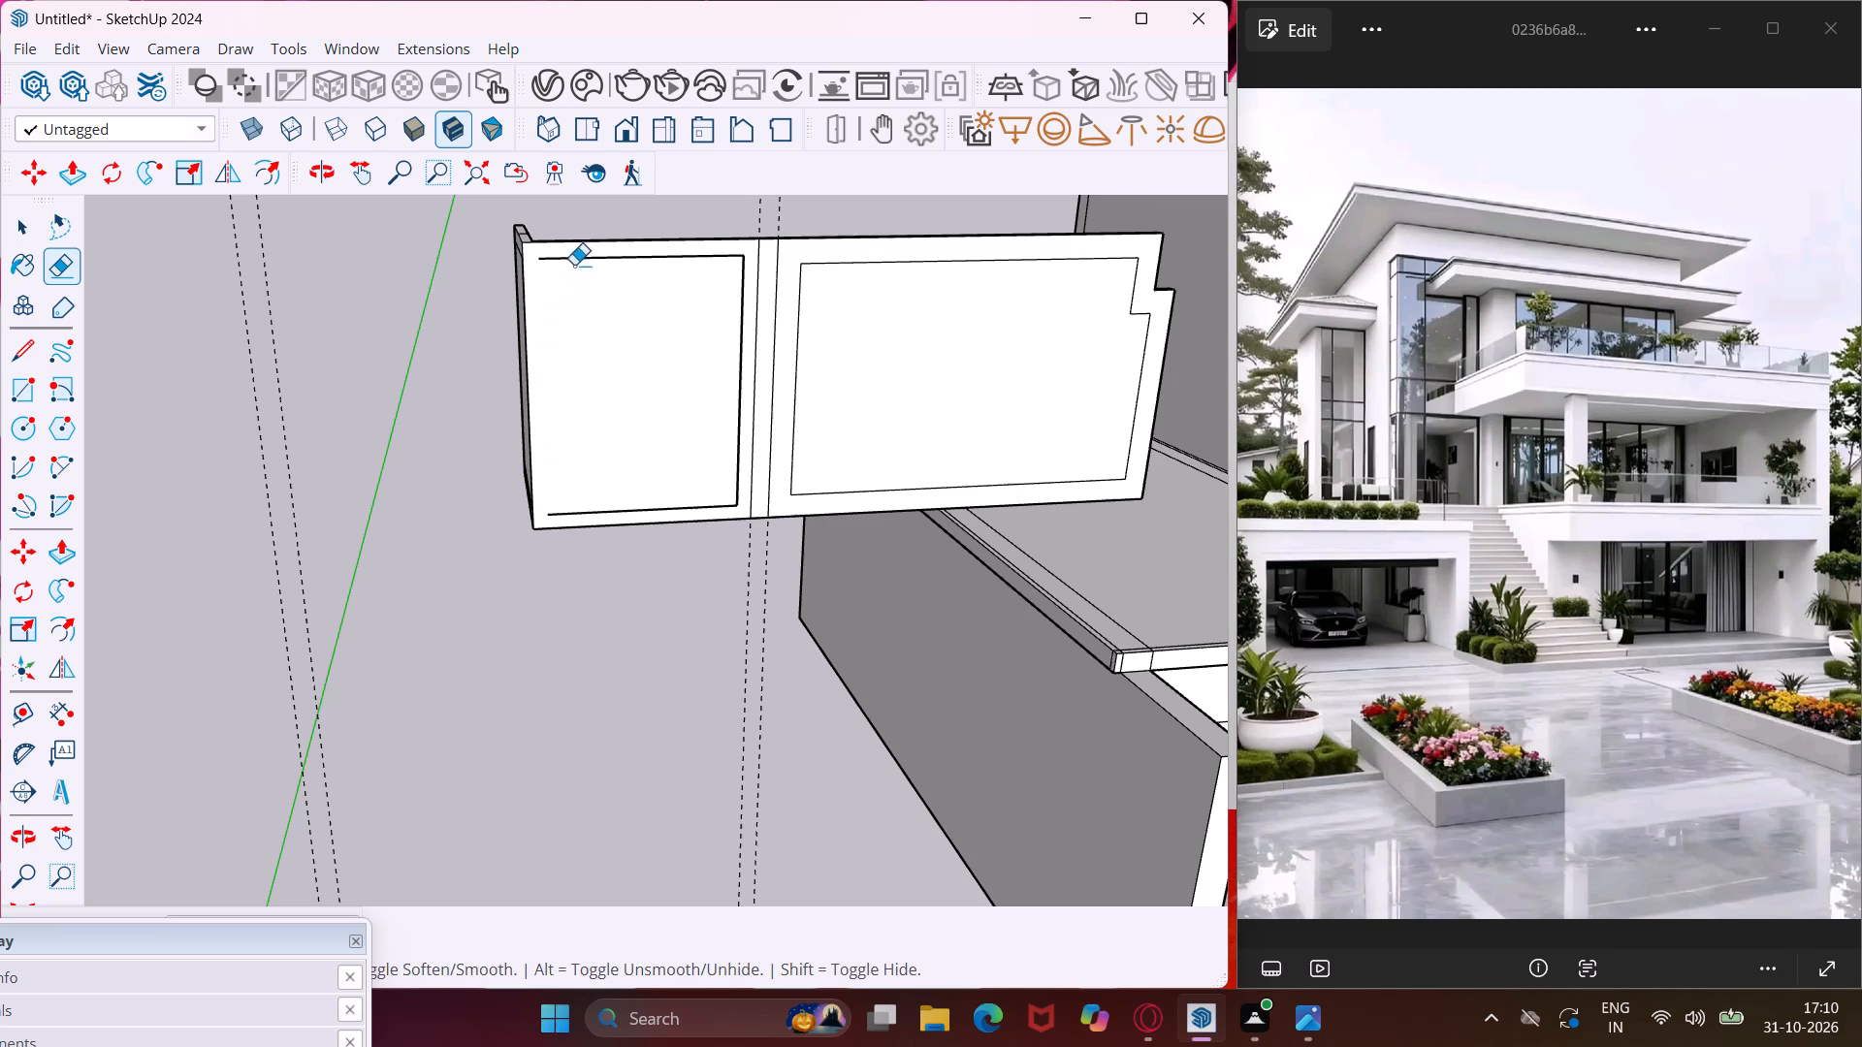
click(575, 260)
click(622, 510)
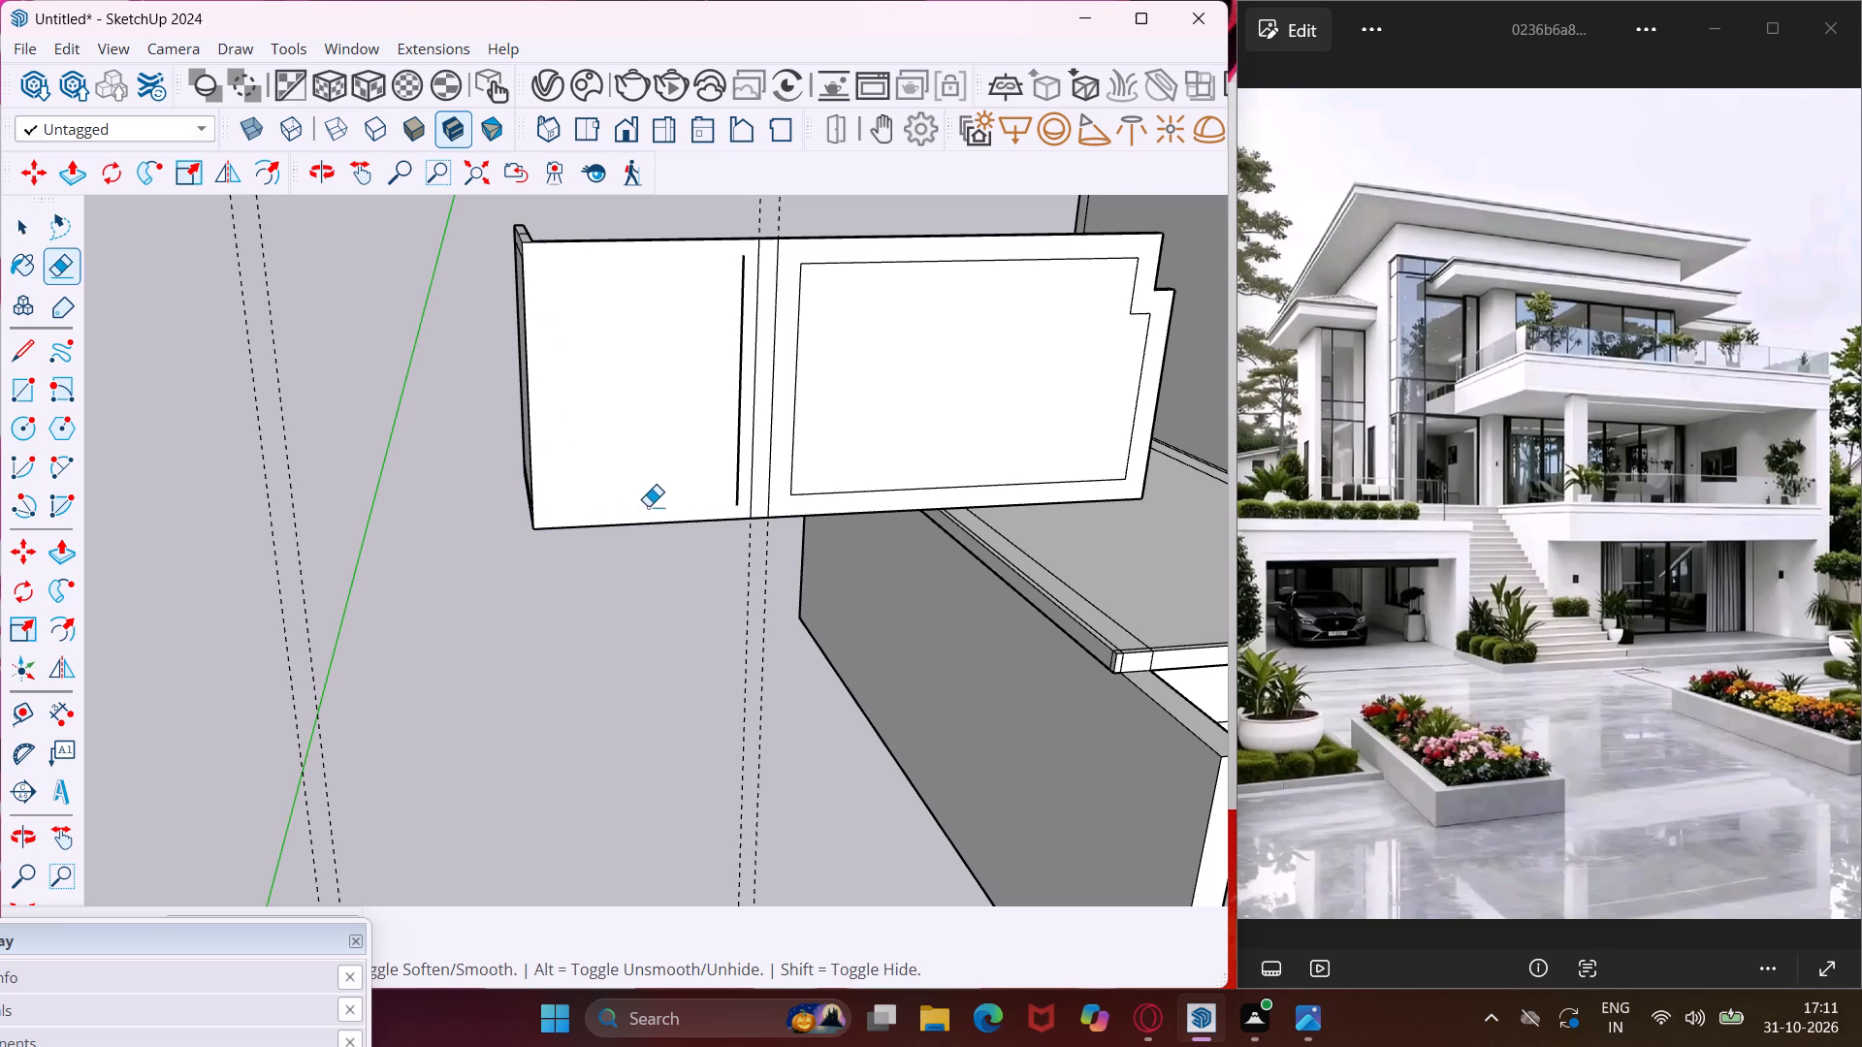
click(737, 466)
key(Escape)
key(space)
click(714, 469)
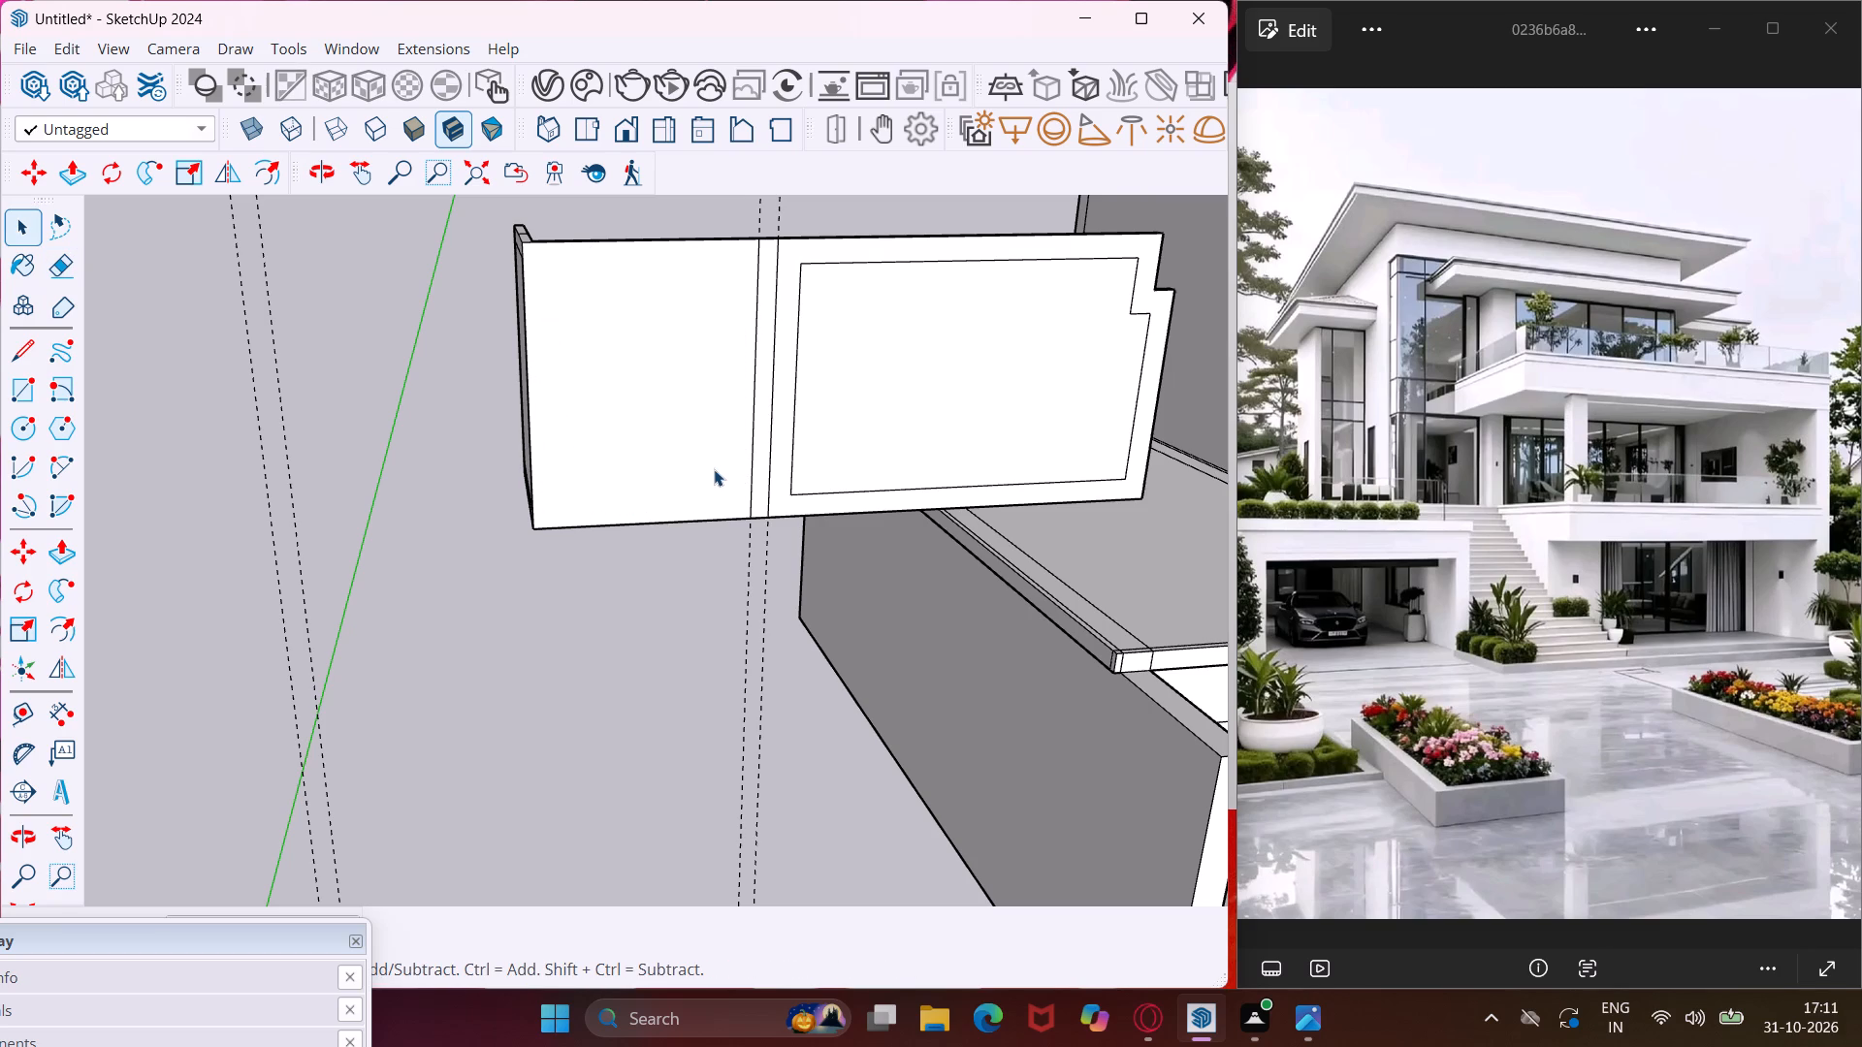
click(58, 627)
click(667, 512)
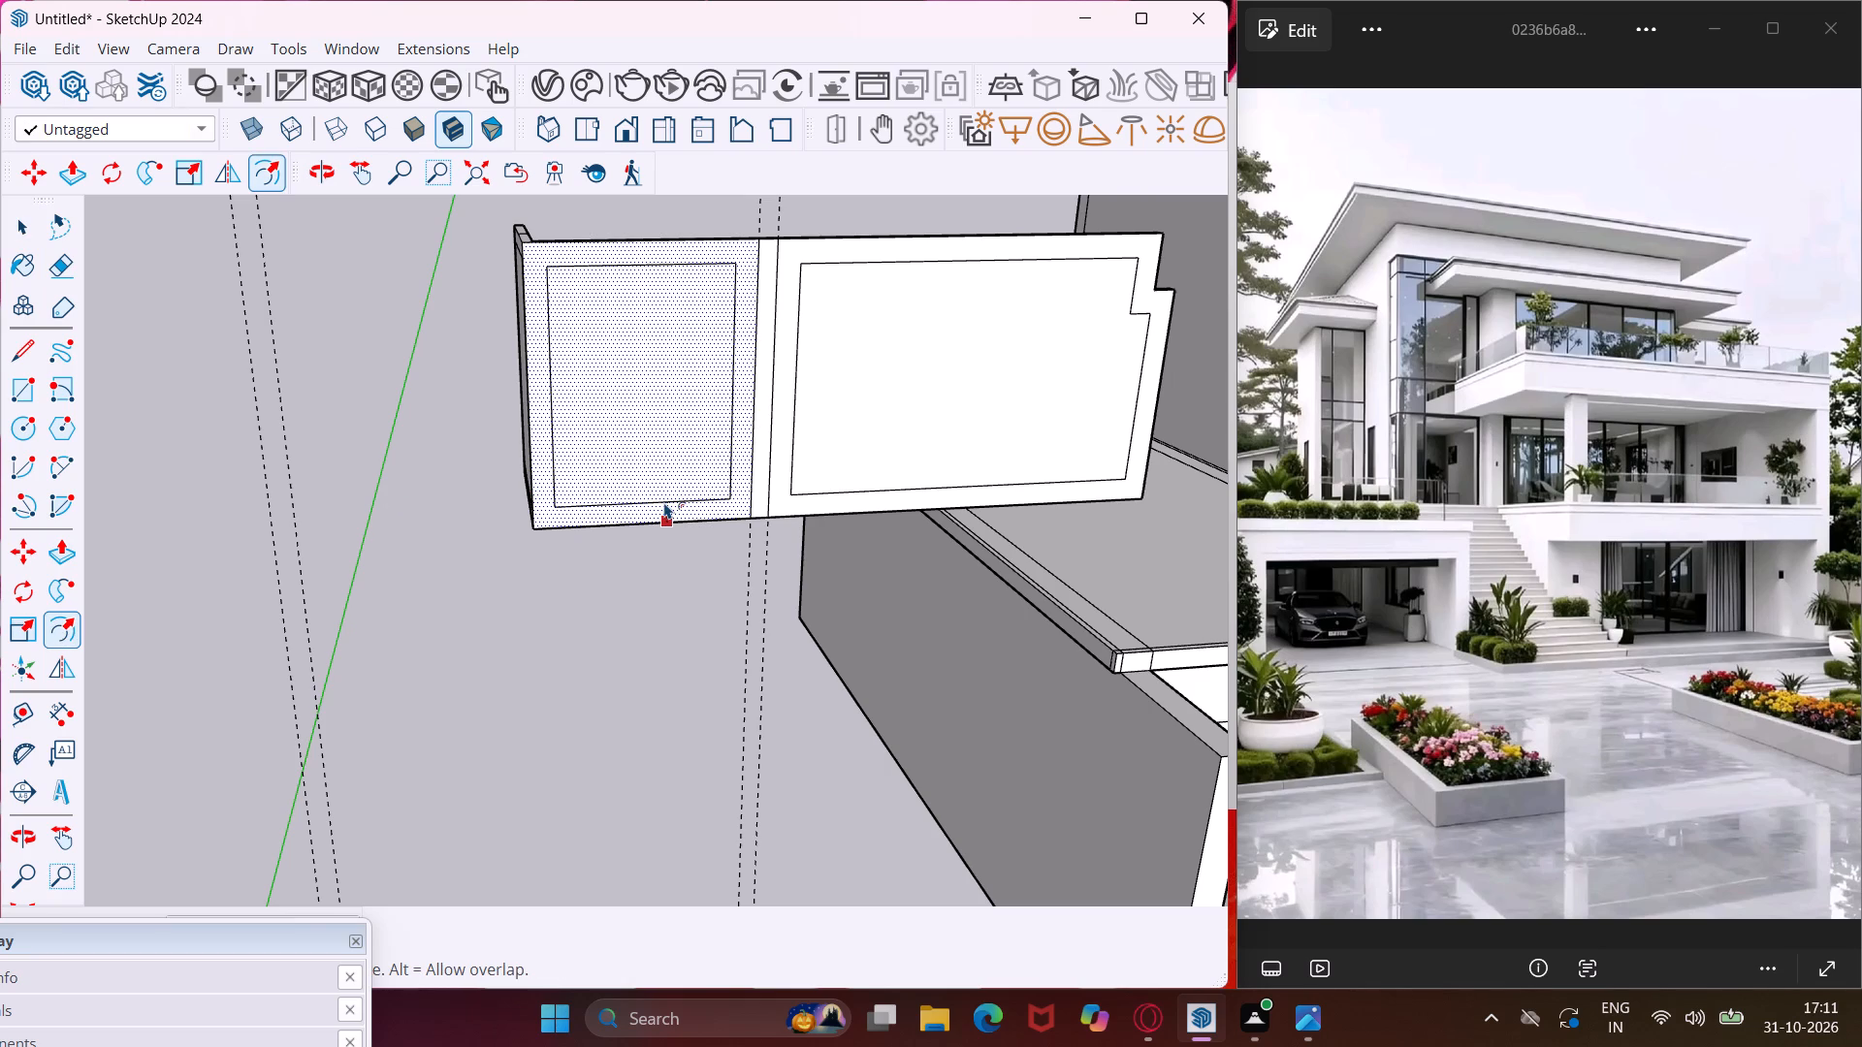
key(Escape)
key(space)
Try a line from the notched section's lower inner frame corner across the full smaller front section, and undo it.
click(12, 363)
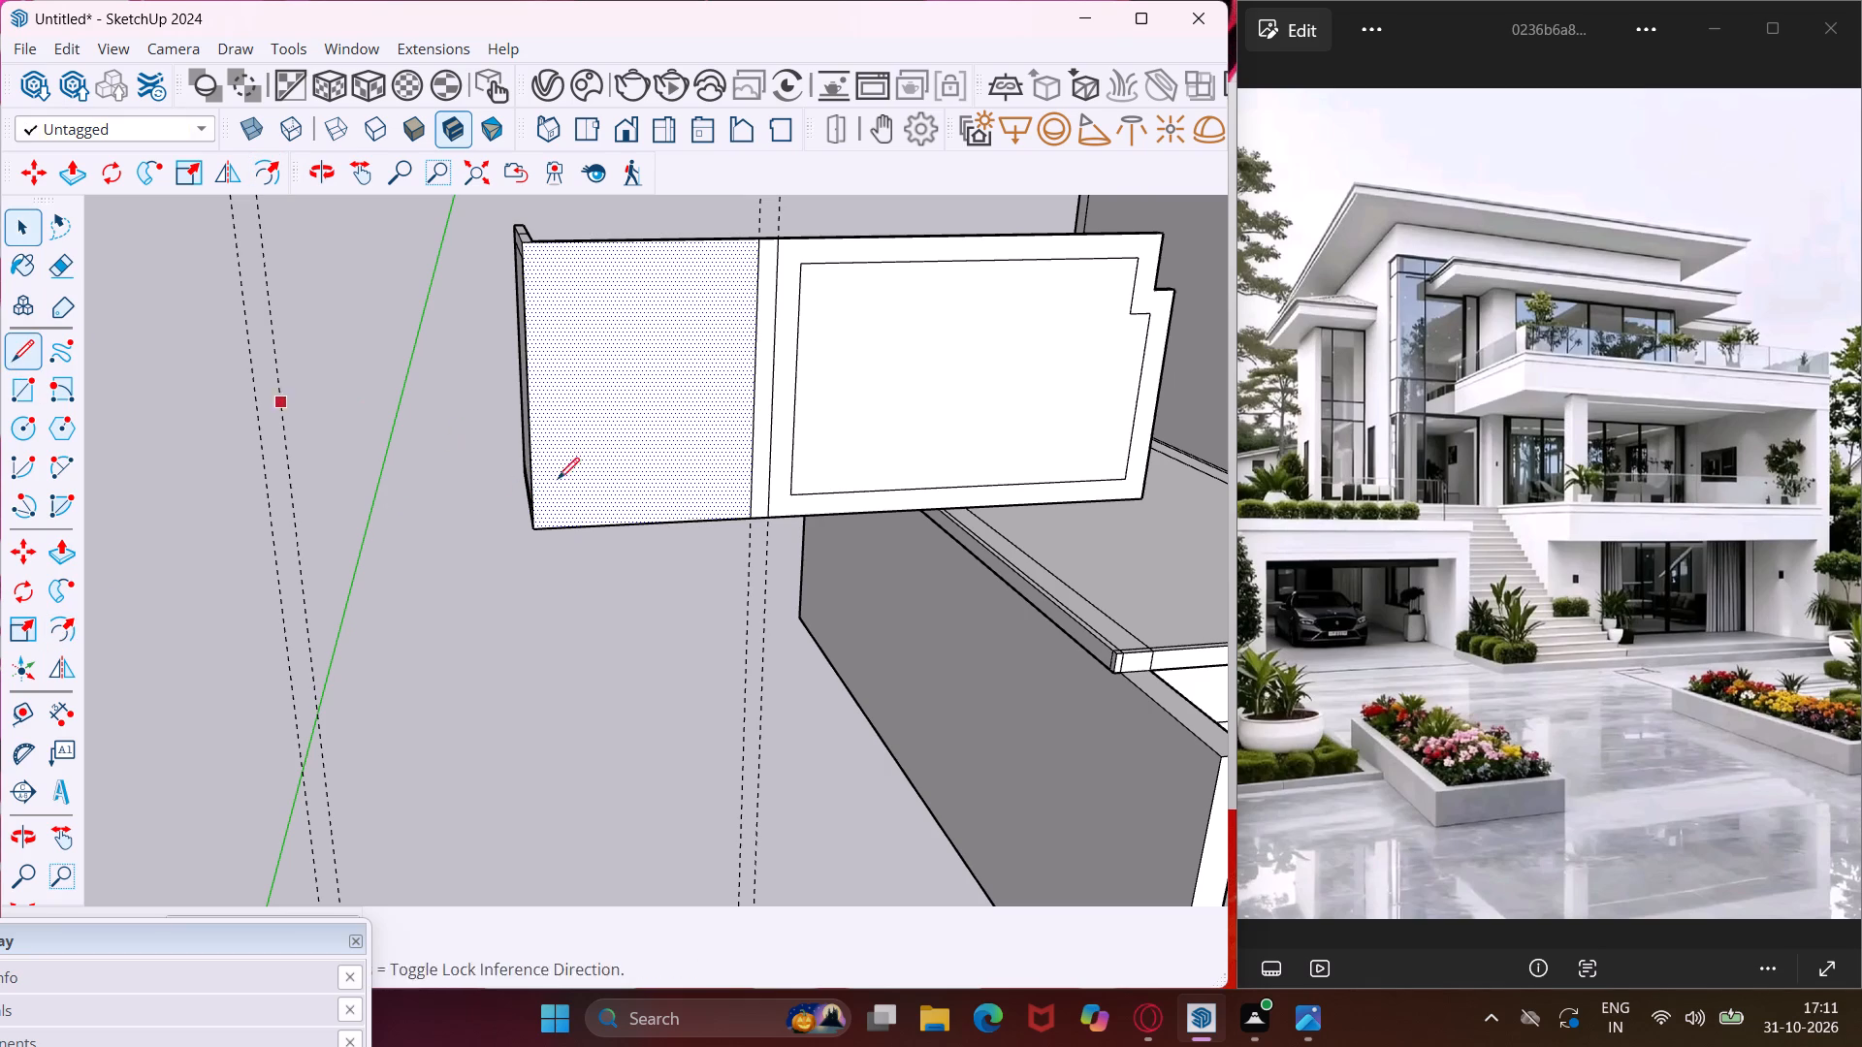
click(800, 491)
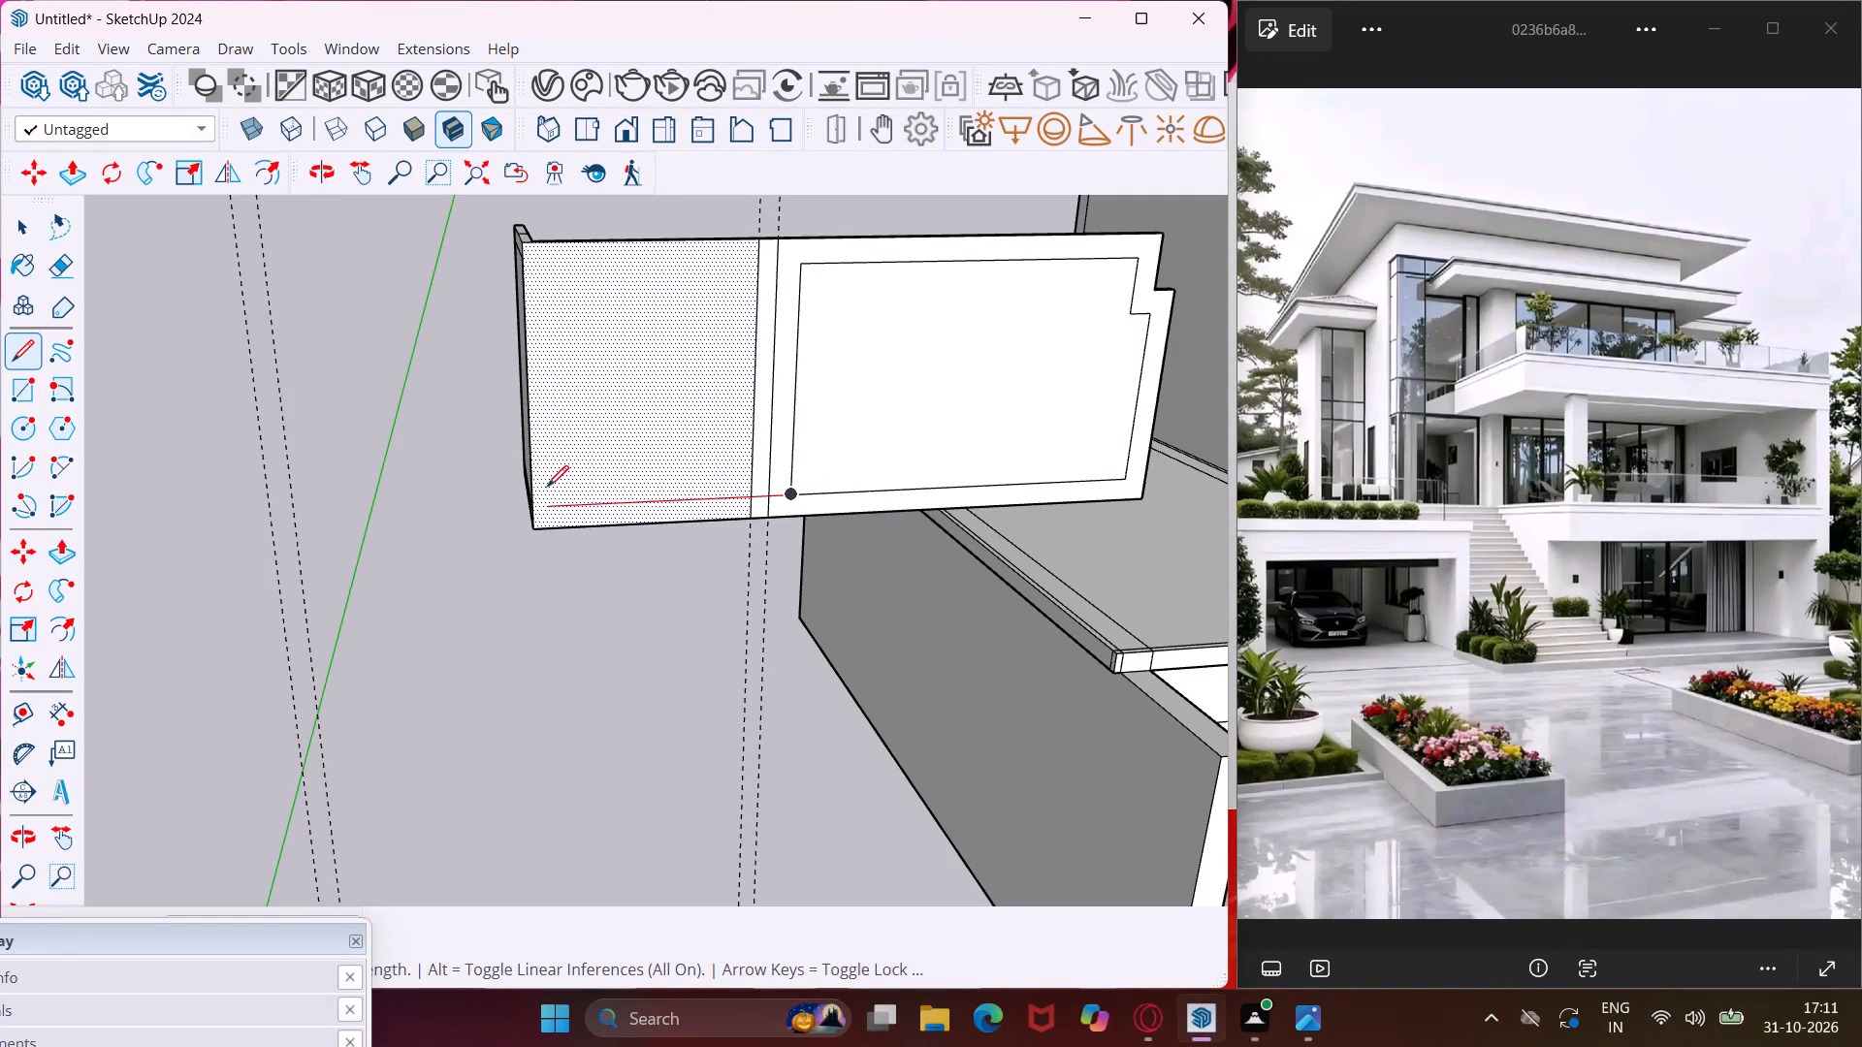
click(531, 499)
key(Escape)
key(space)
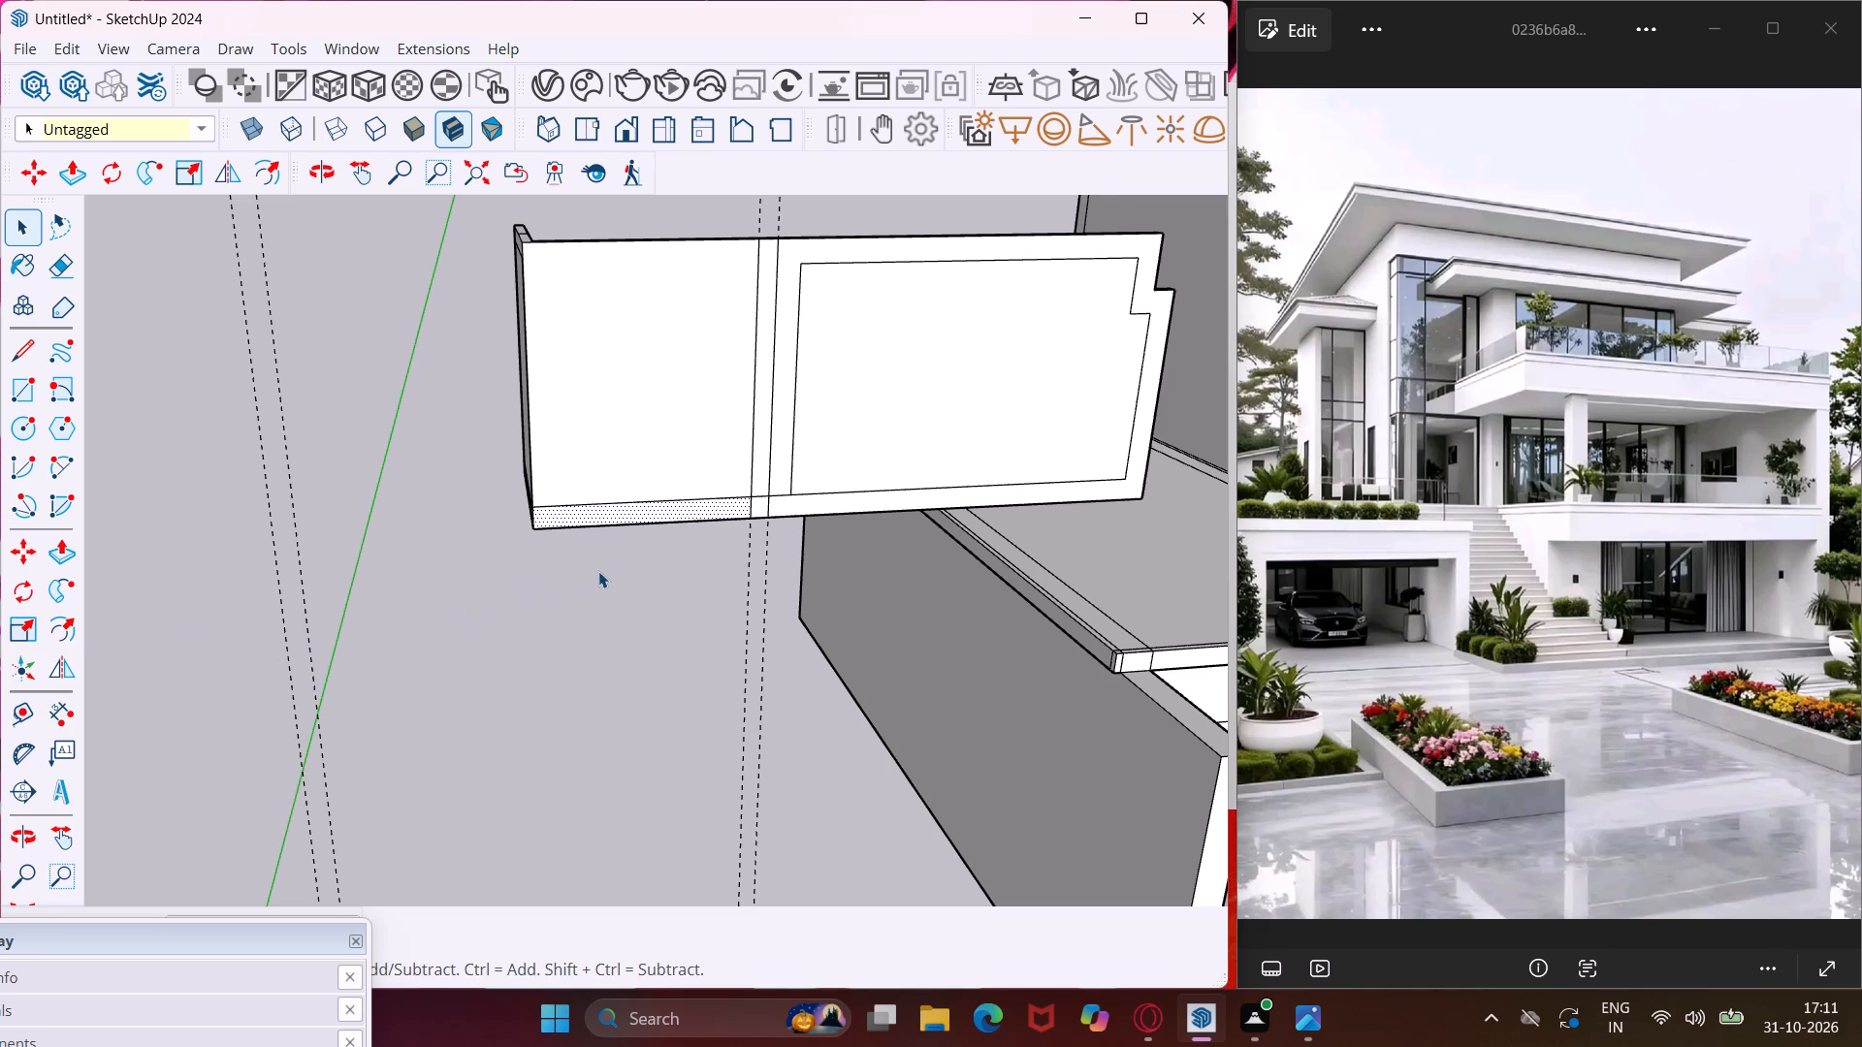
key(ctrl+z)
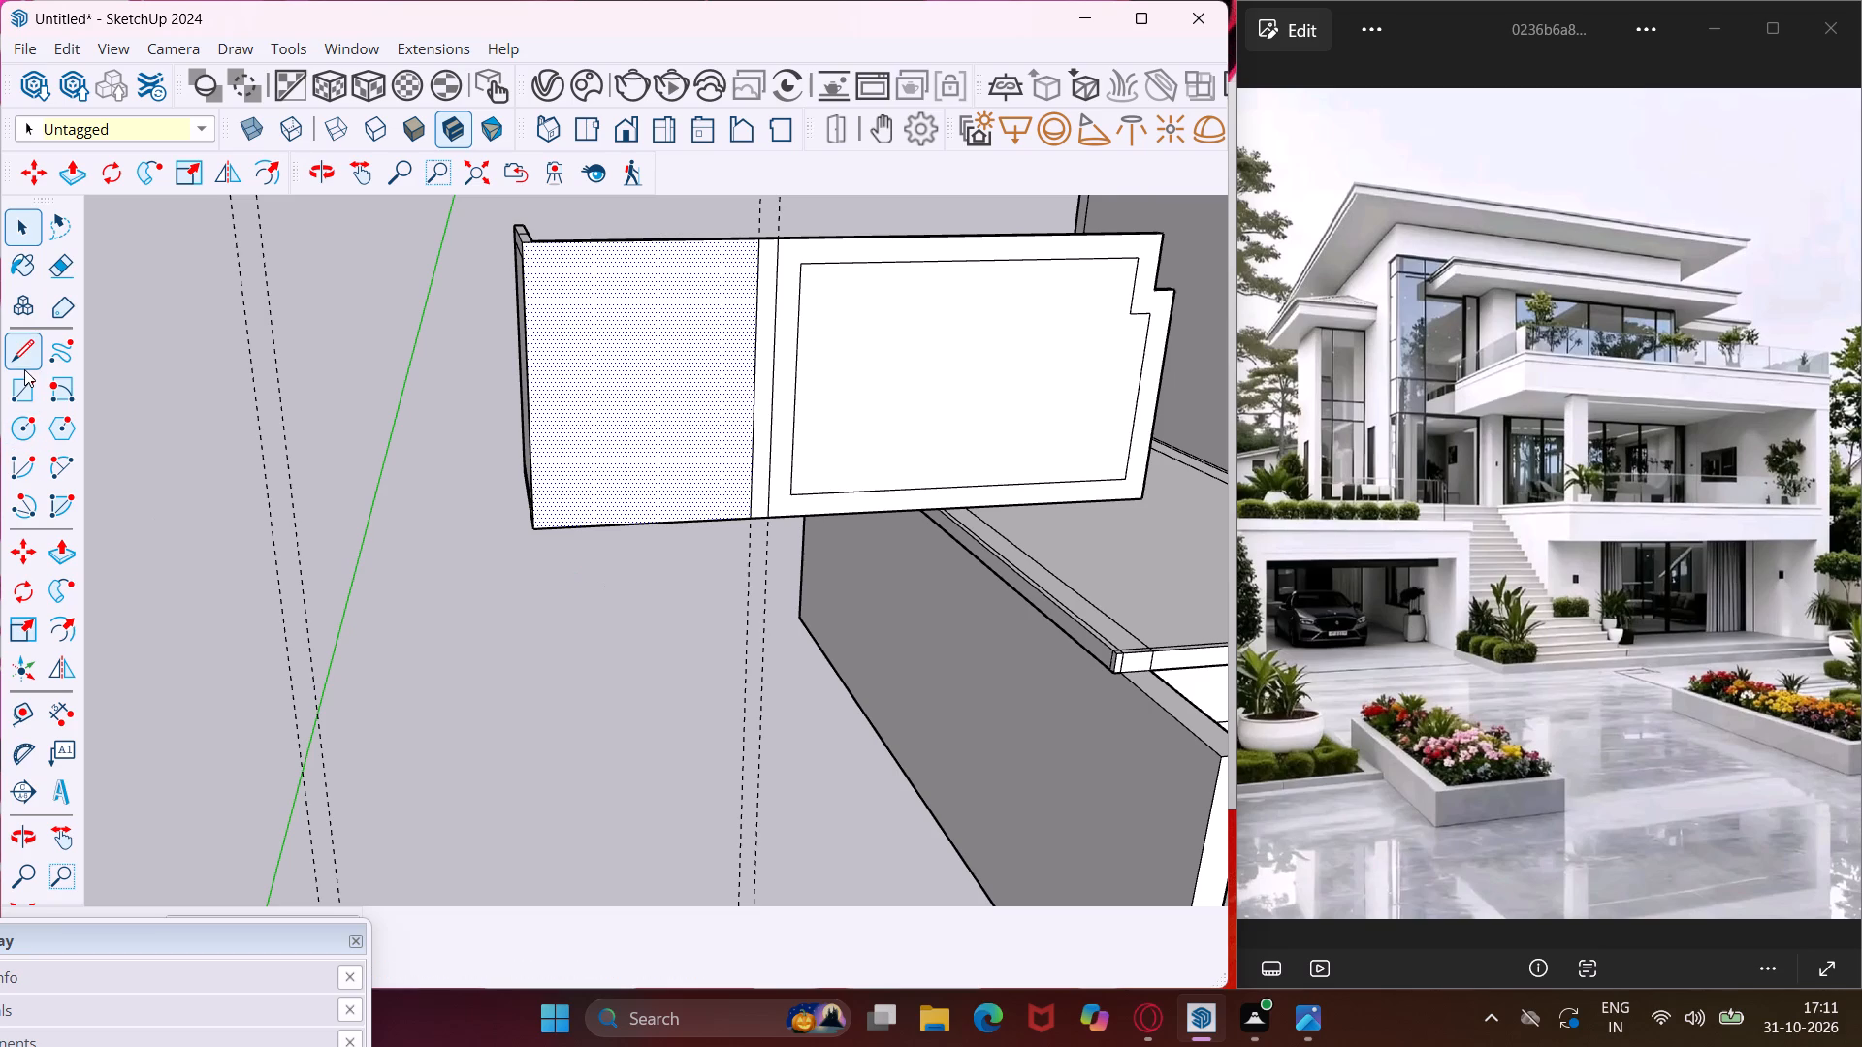
Draw a short reference line from the notched section's lower inner frame corner, across the mullion strip and just into the smaller section.
click(24, 369)
click(798, 494)
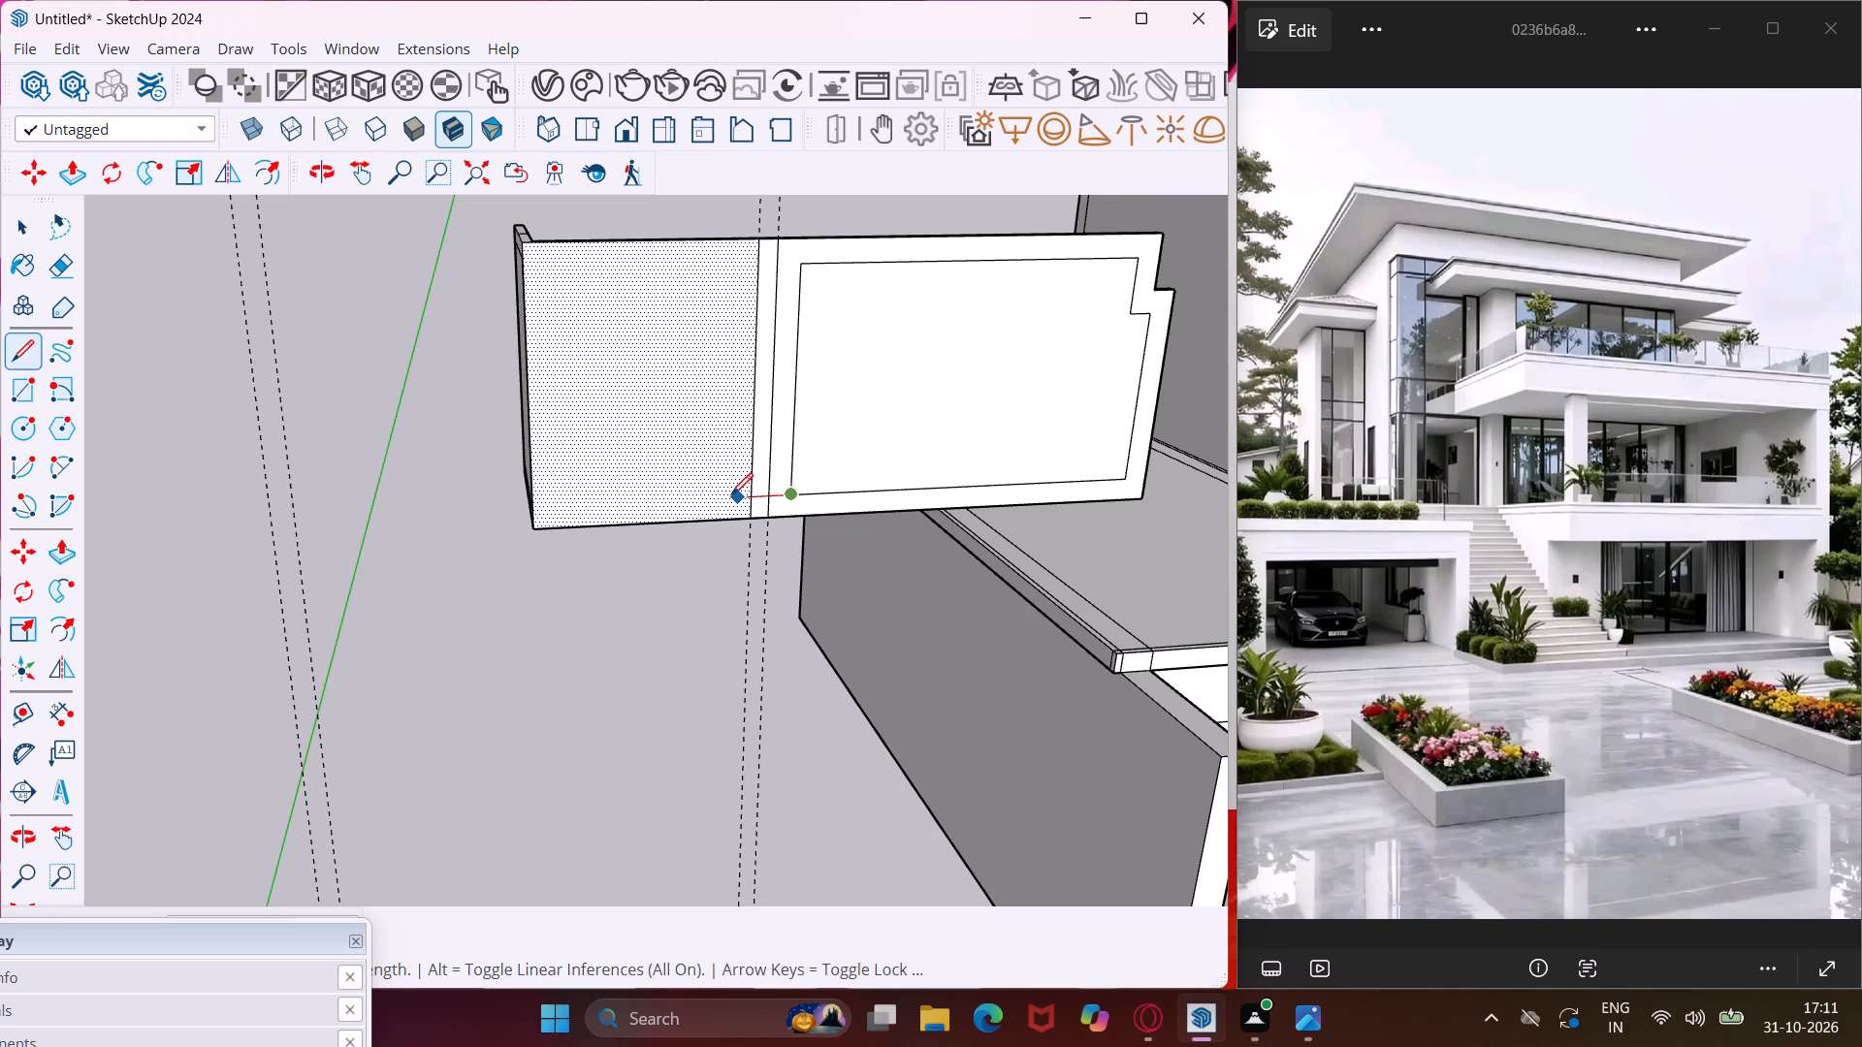
click(728, 494)
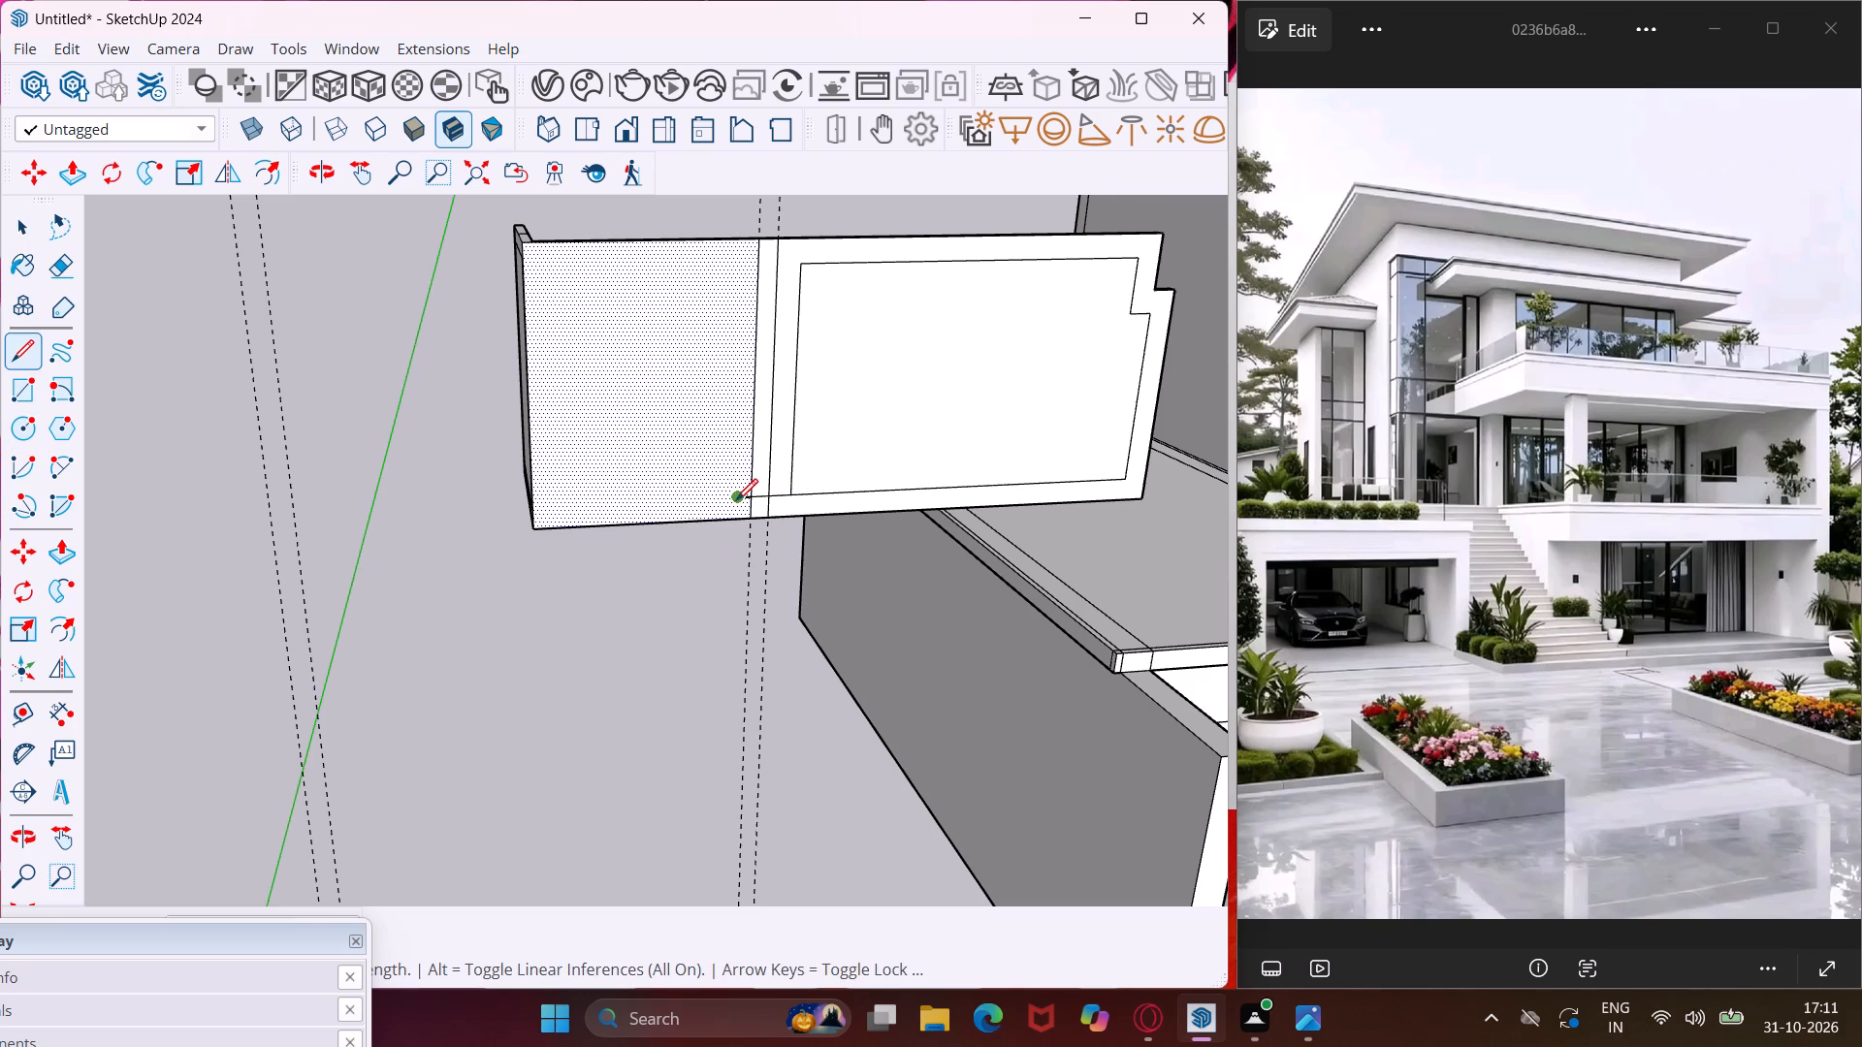
click(714, 501)
key(Escape)
key(space)
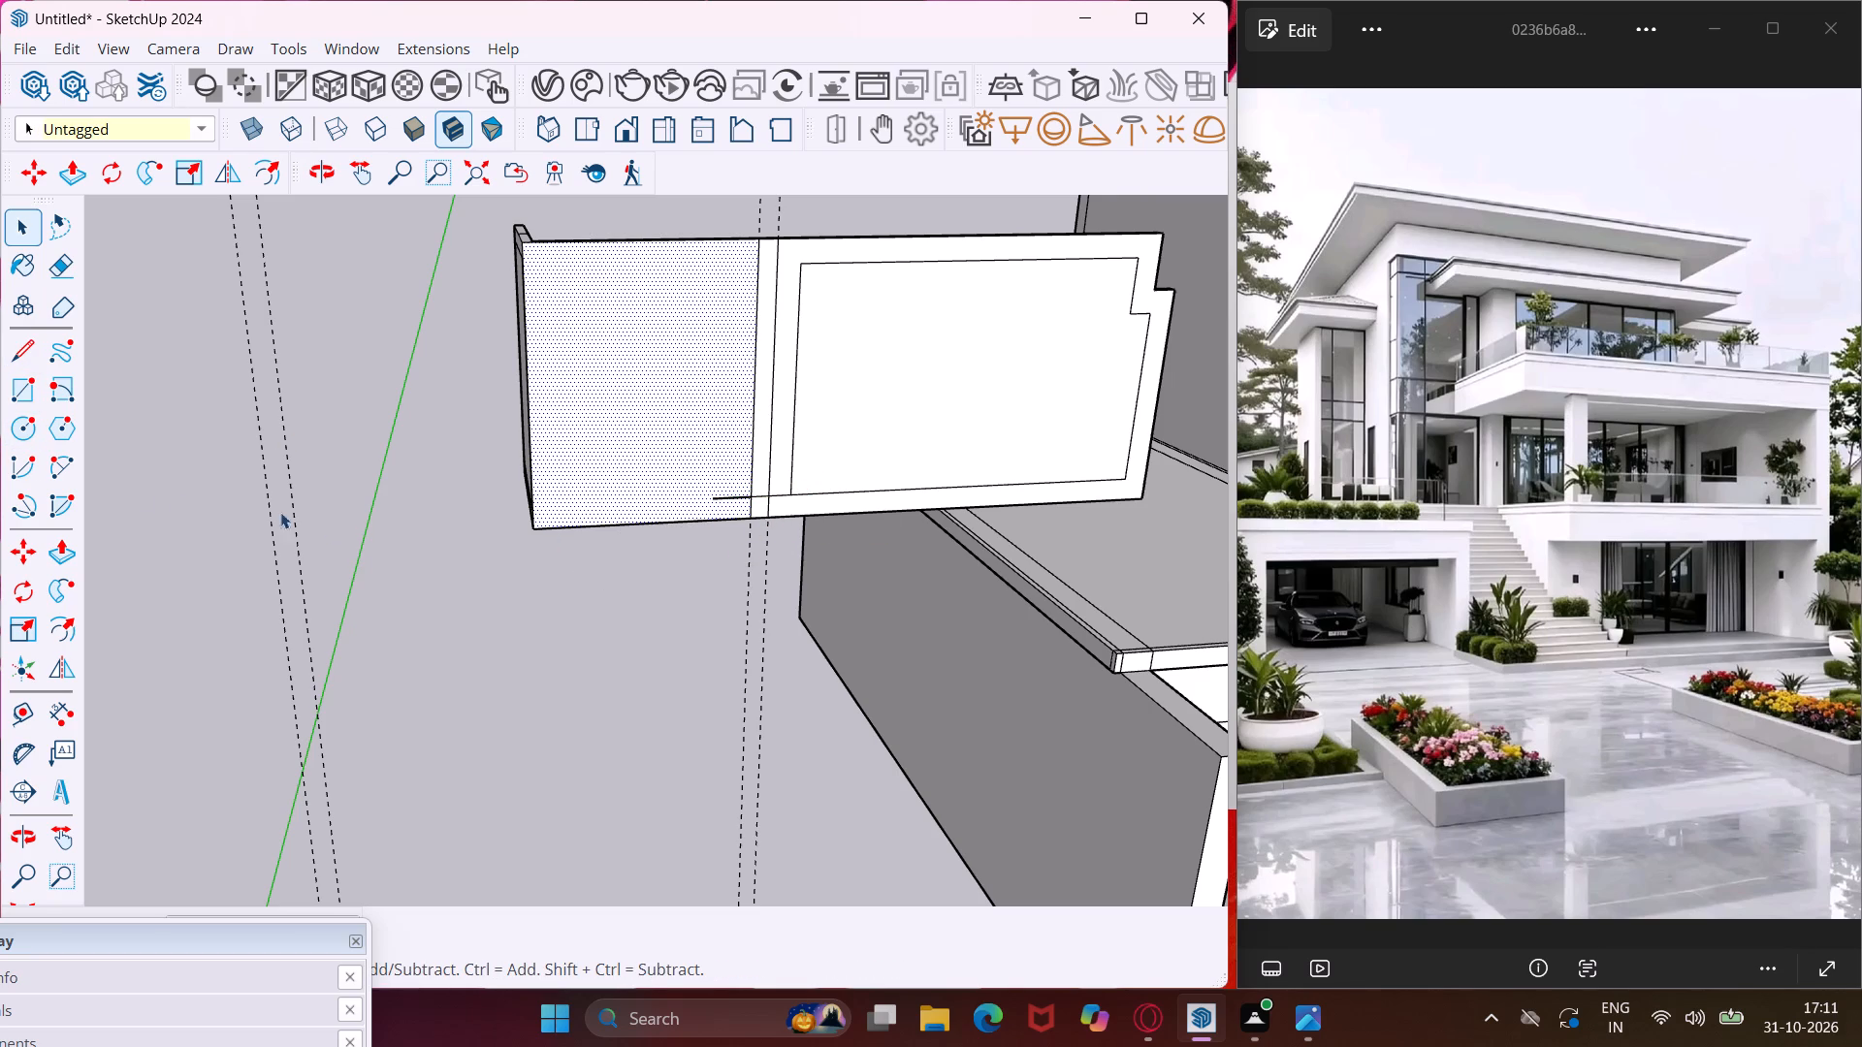
Offset the outline of the corner panel's smaller front section inward to the end of the short reference line.
click(69, 639)
scroll(654, 488, up, 8)
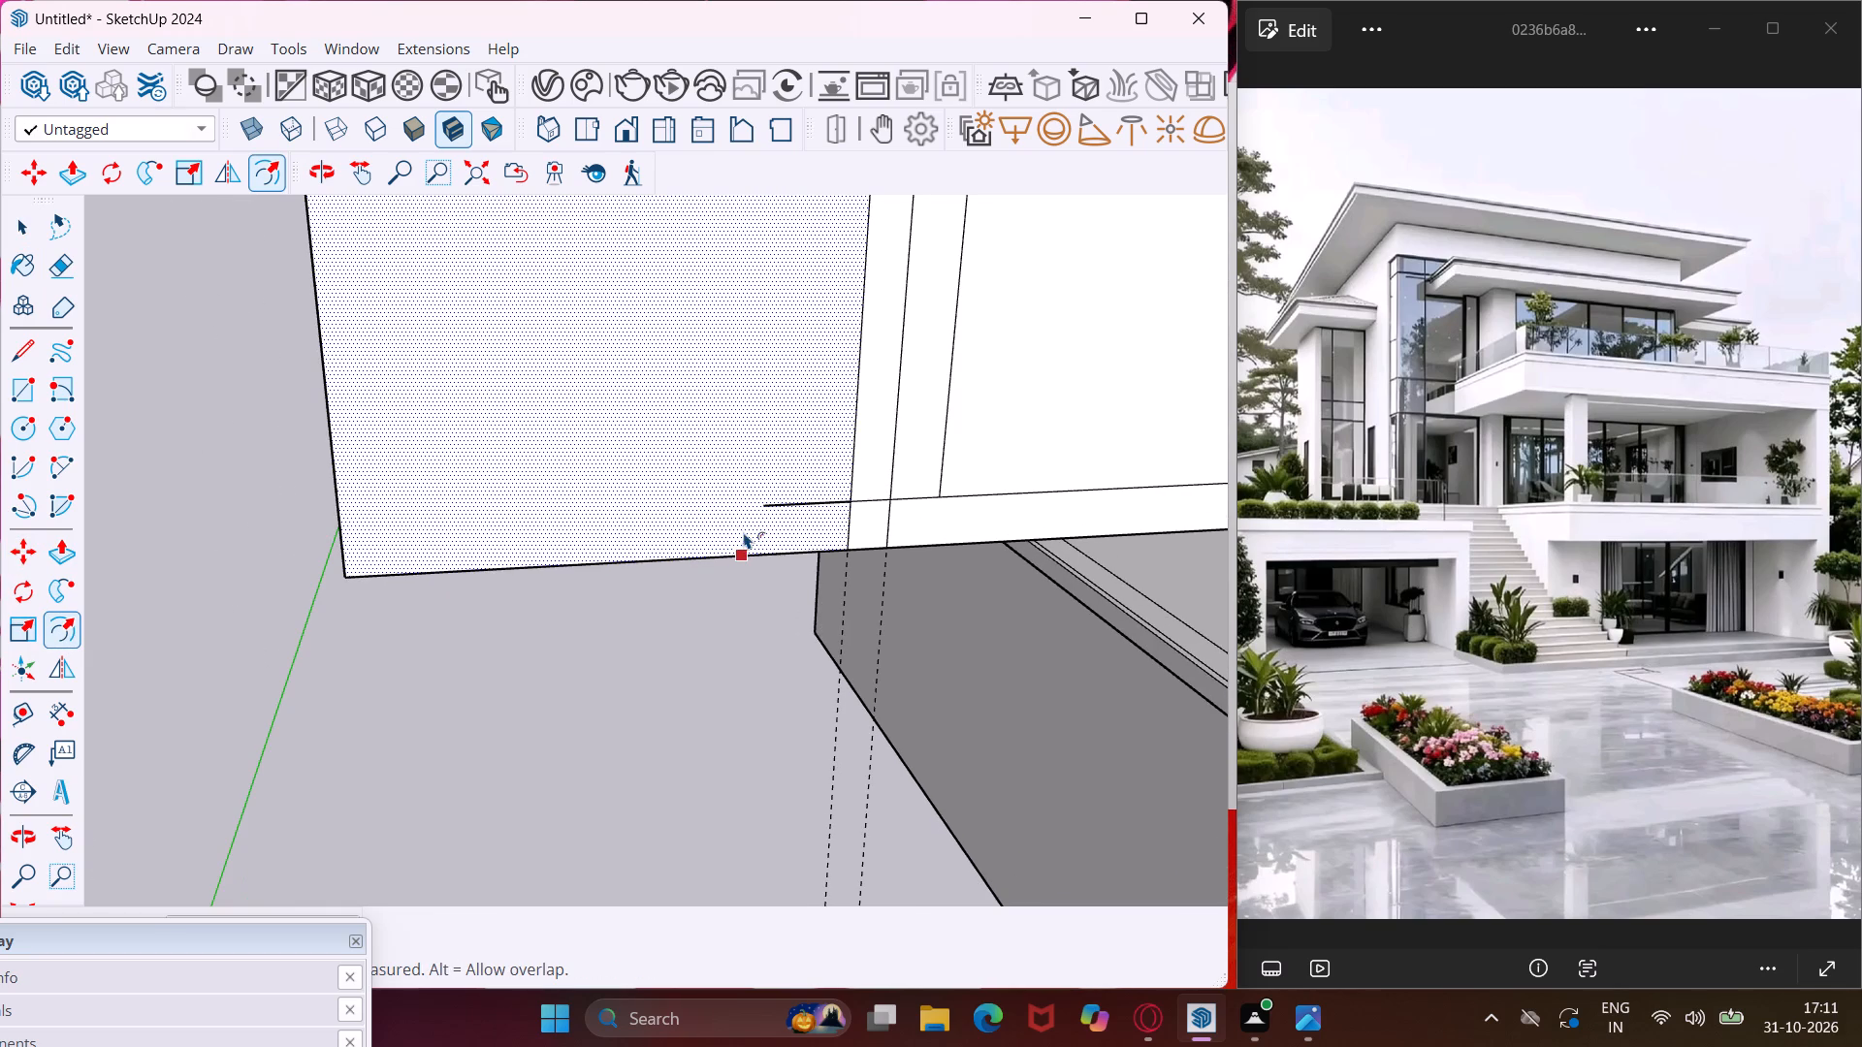
click(744, 532)
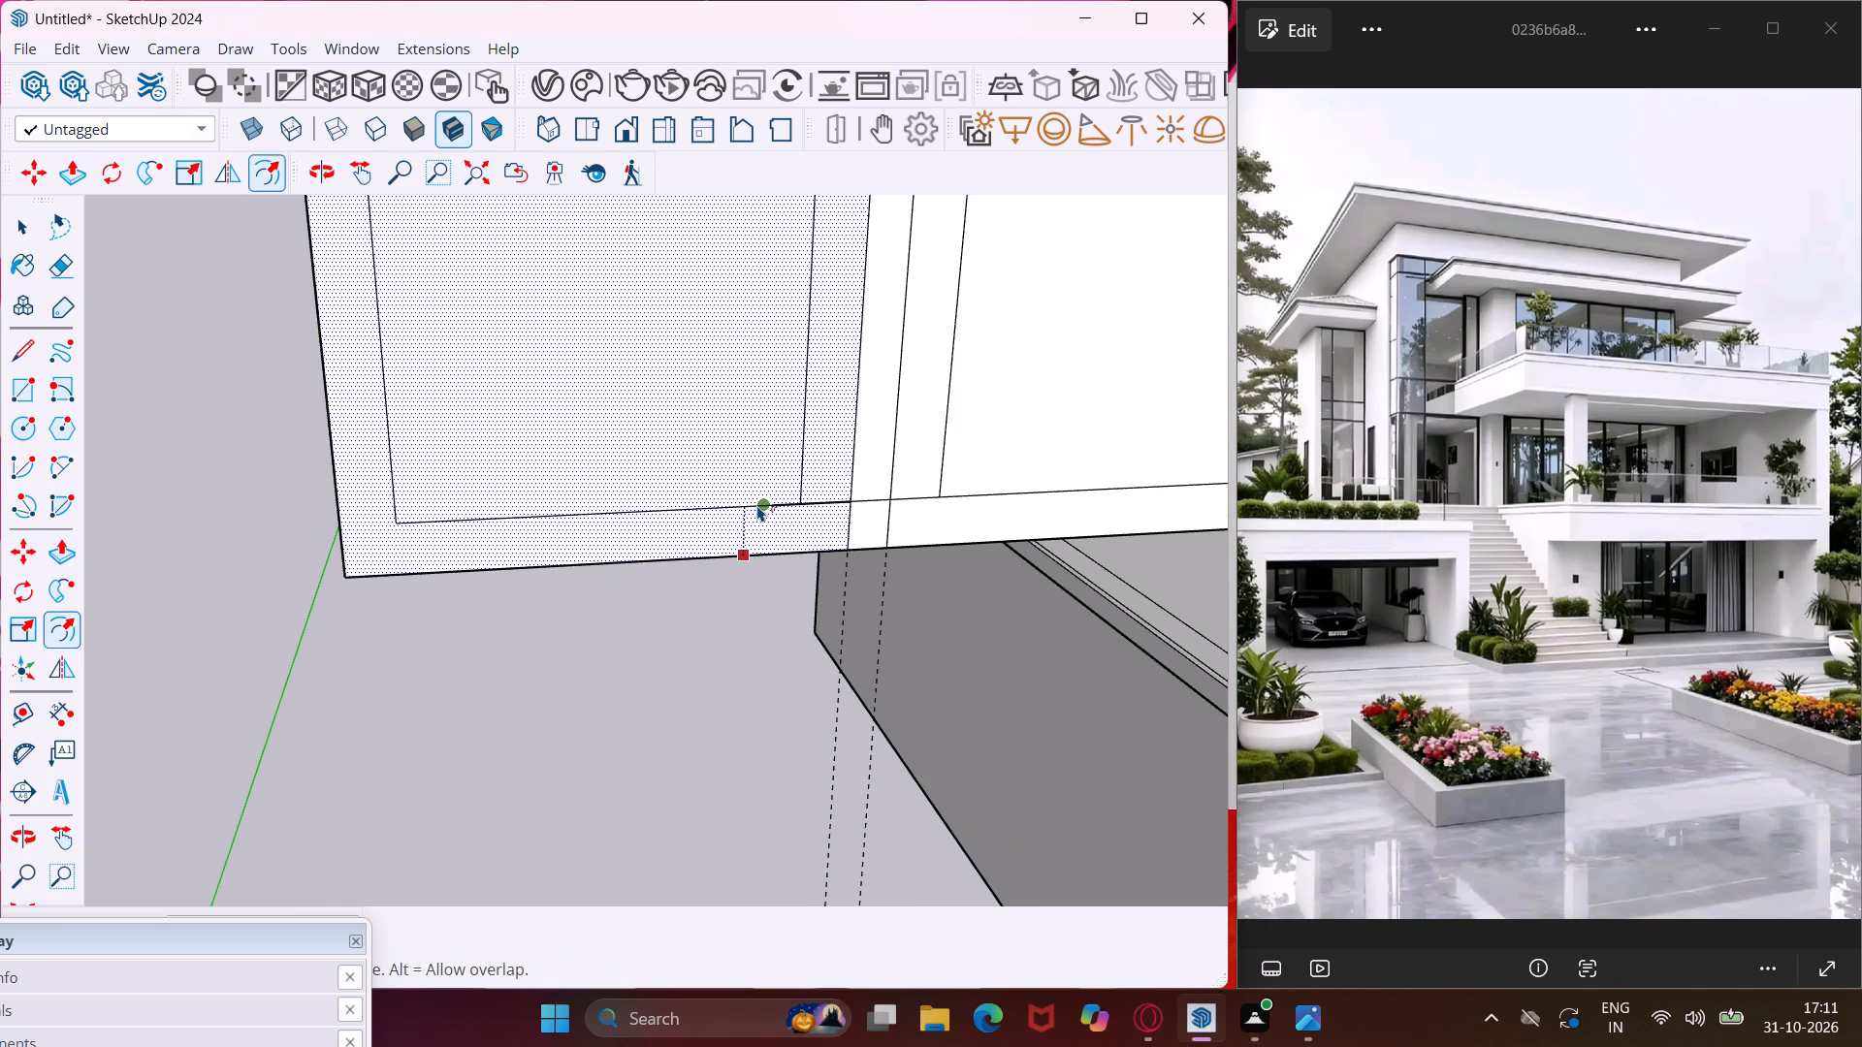
click(760, 505)
key(Escape)
key(space)
scroll(491, 486, down, 8)
middle_drag(498, 518, 522, 533)
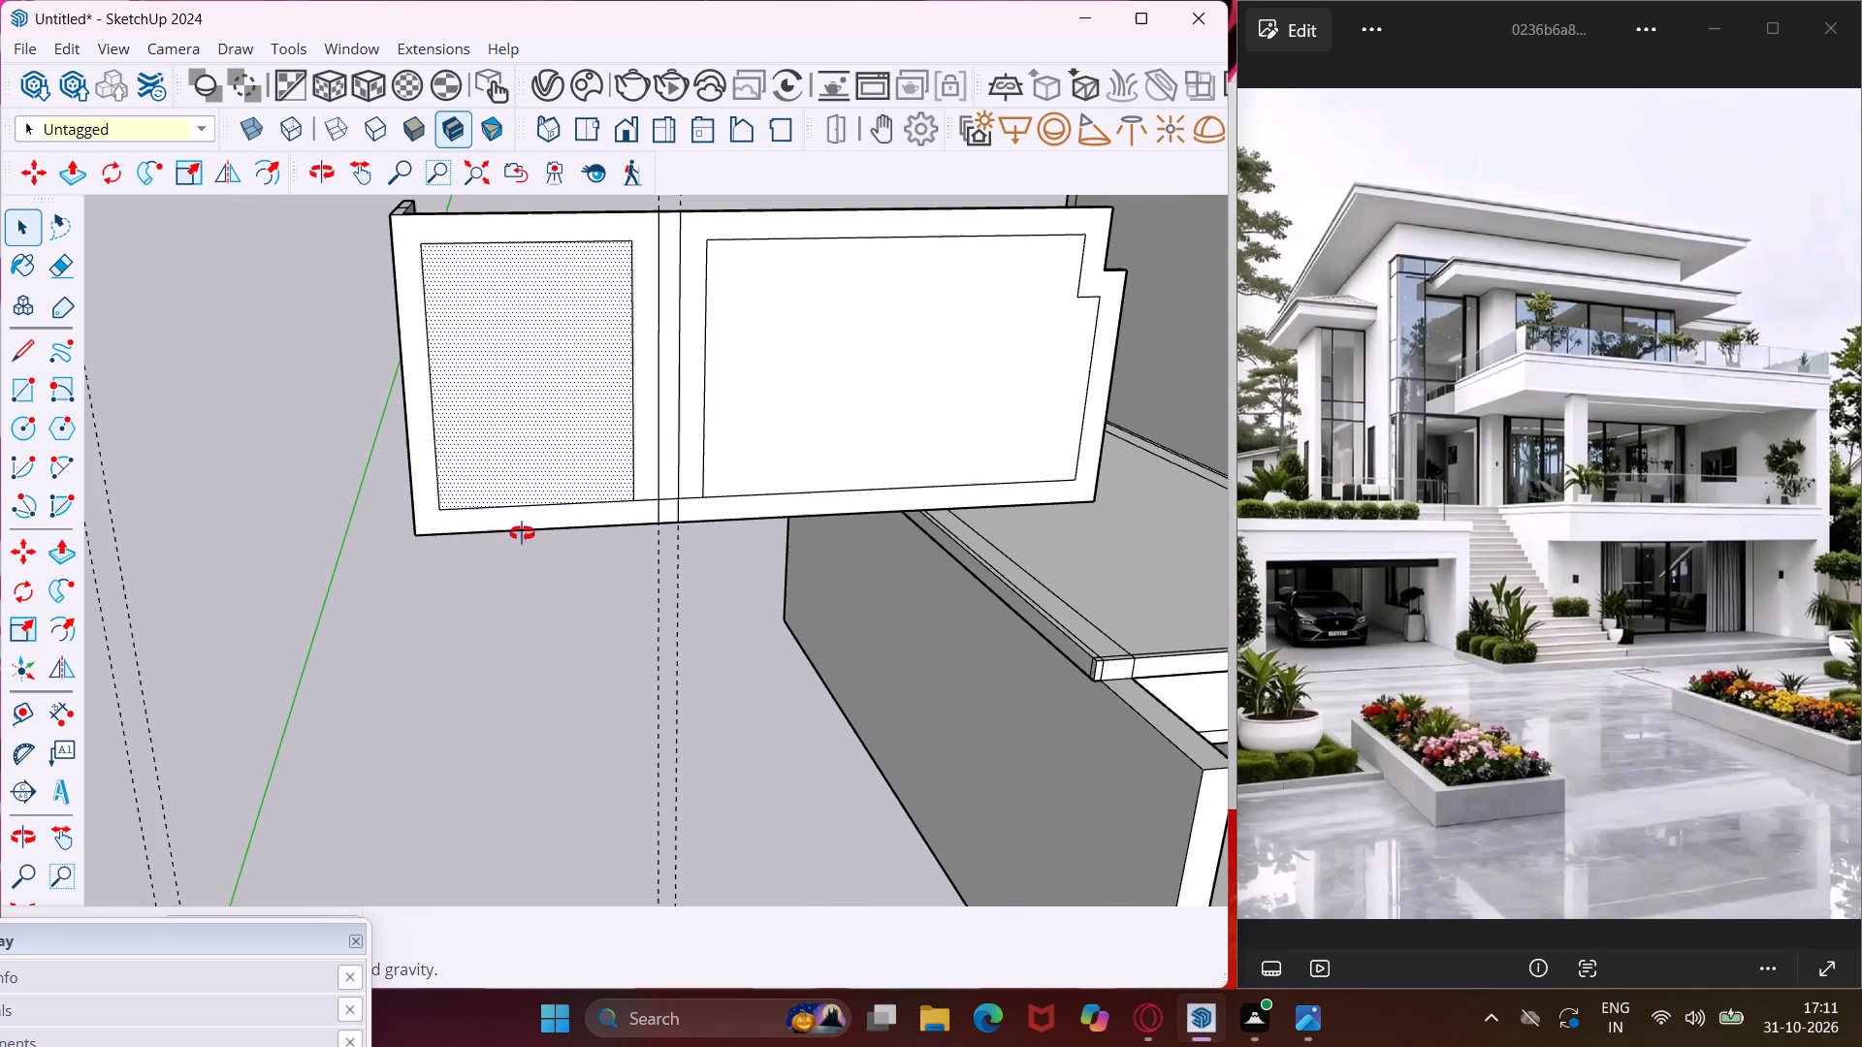
middle_drag(522, 533, 797, 565)
key(Escape)
key(space)
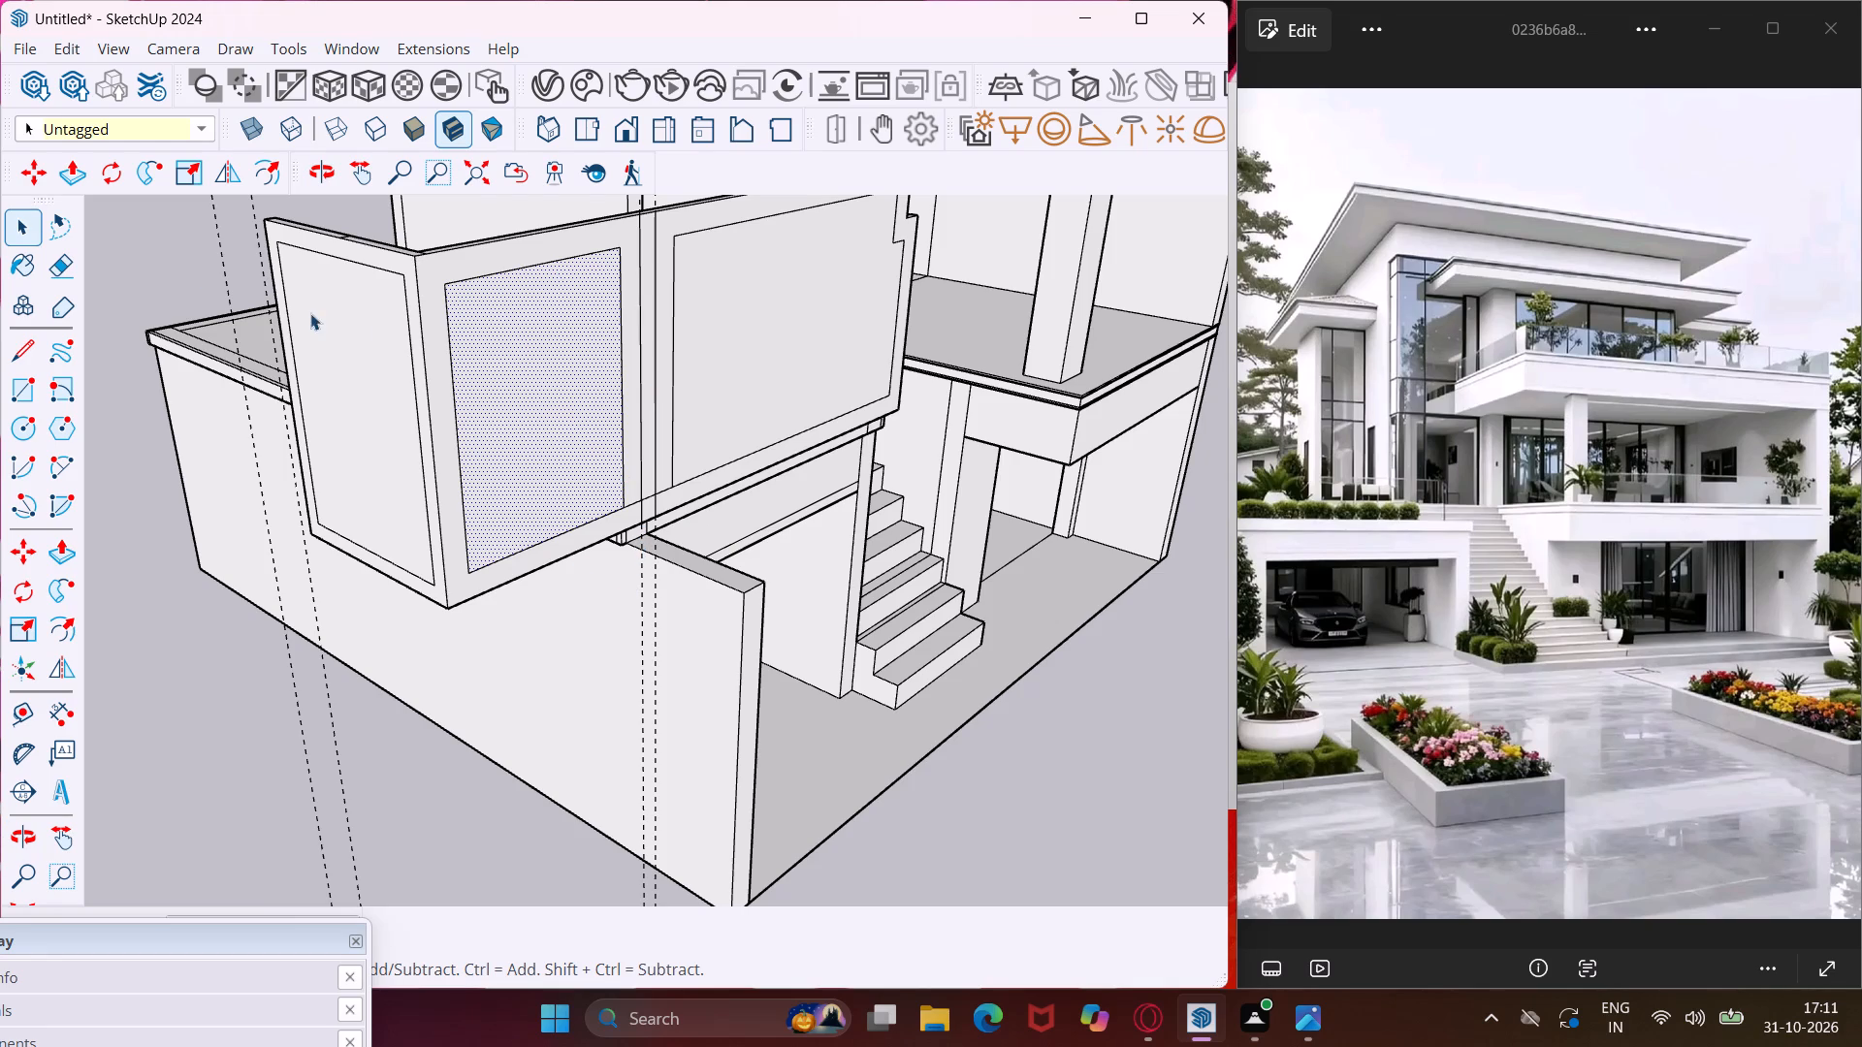
Draw a line across the mullion strip joining the upper inner frame corners of the two front sections.
click(15, 368)
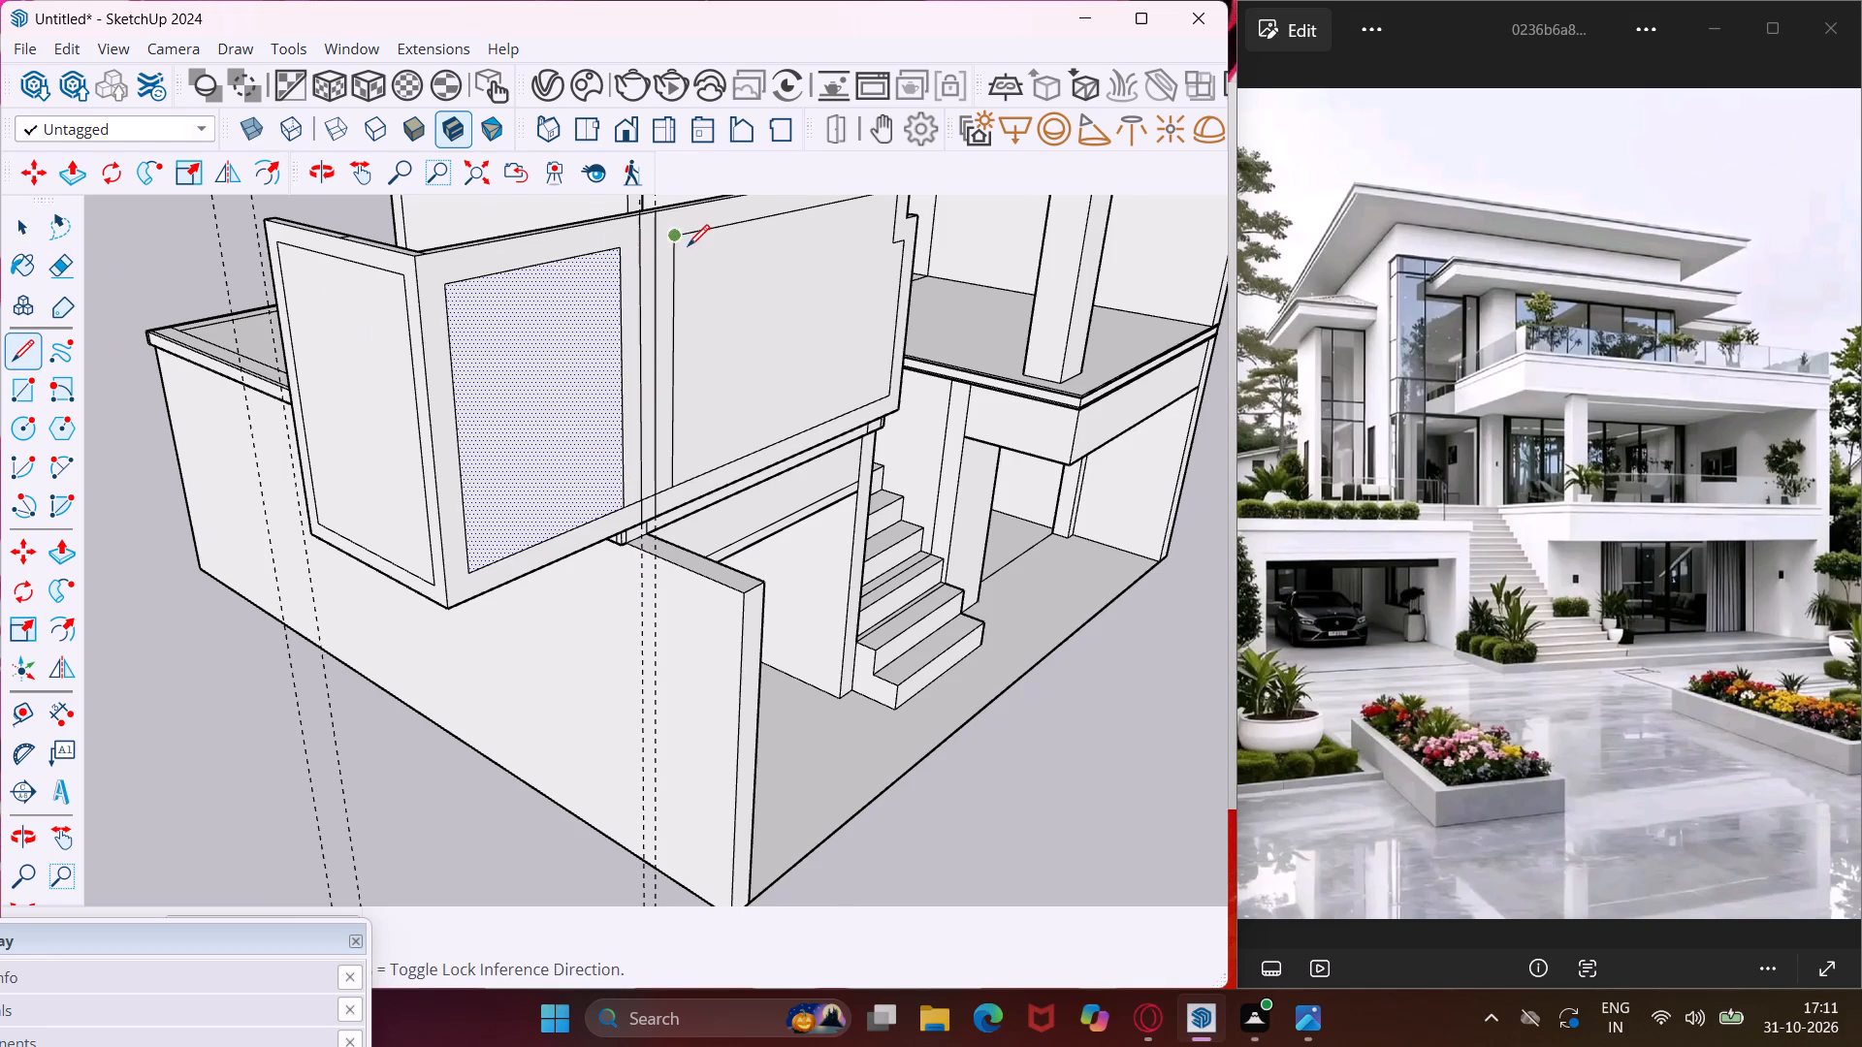
scroll(688, 246, up, 4)
click(664, 227)
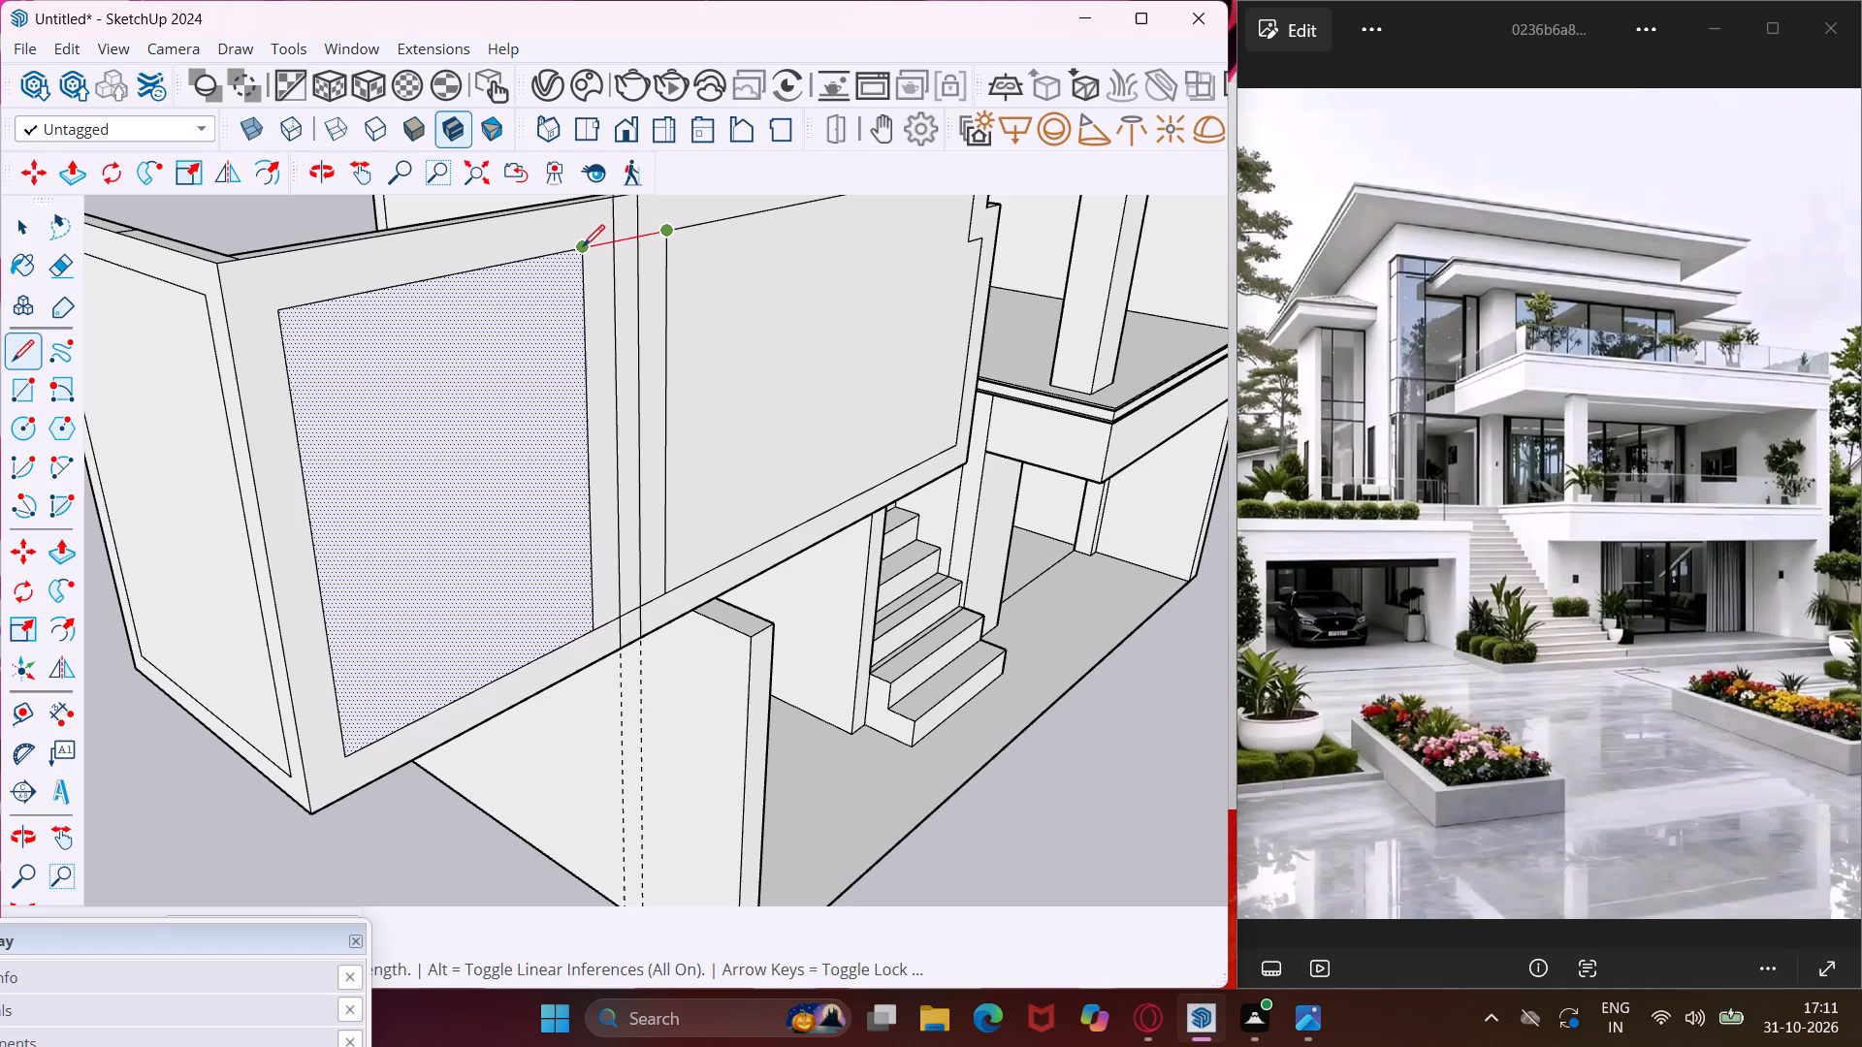
click(581, 247)
key(Escape)
key(space)
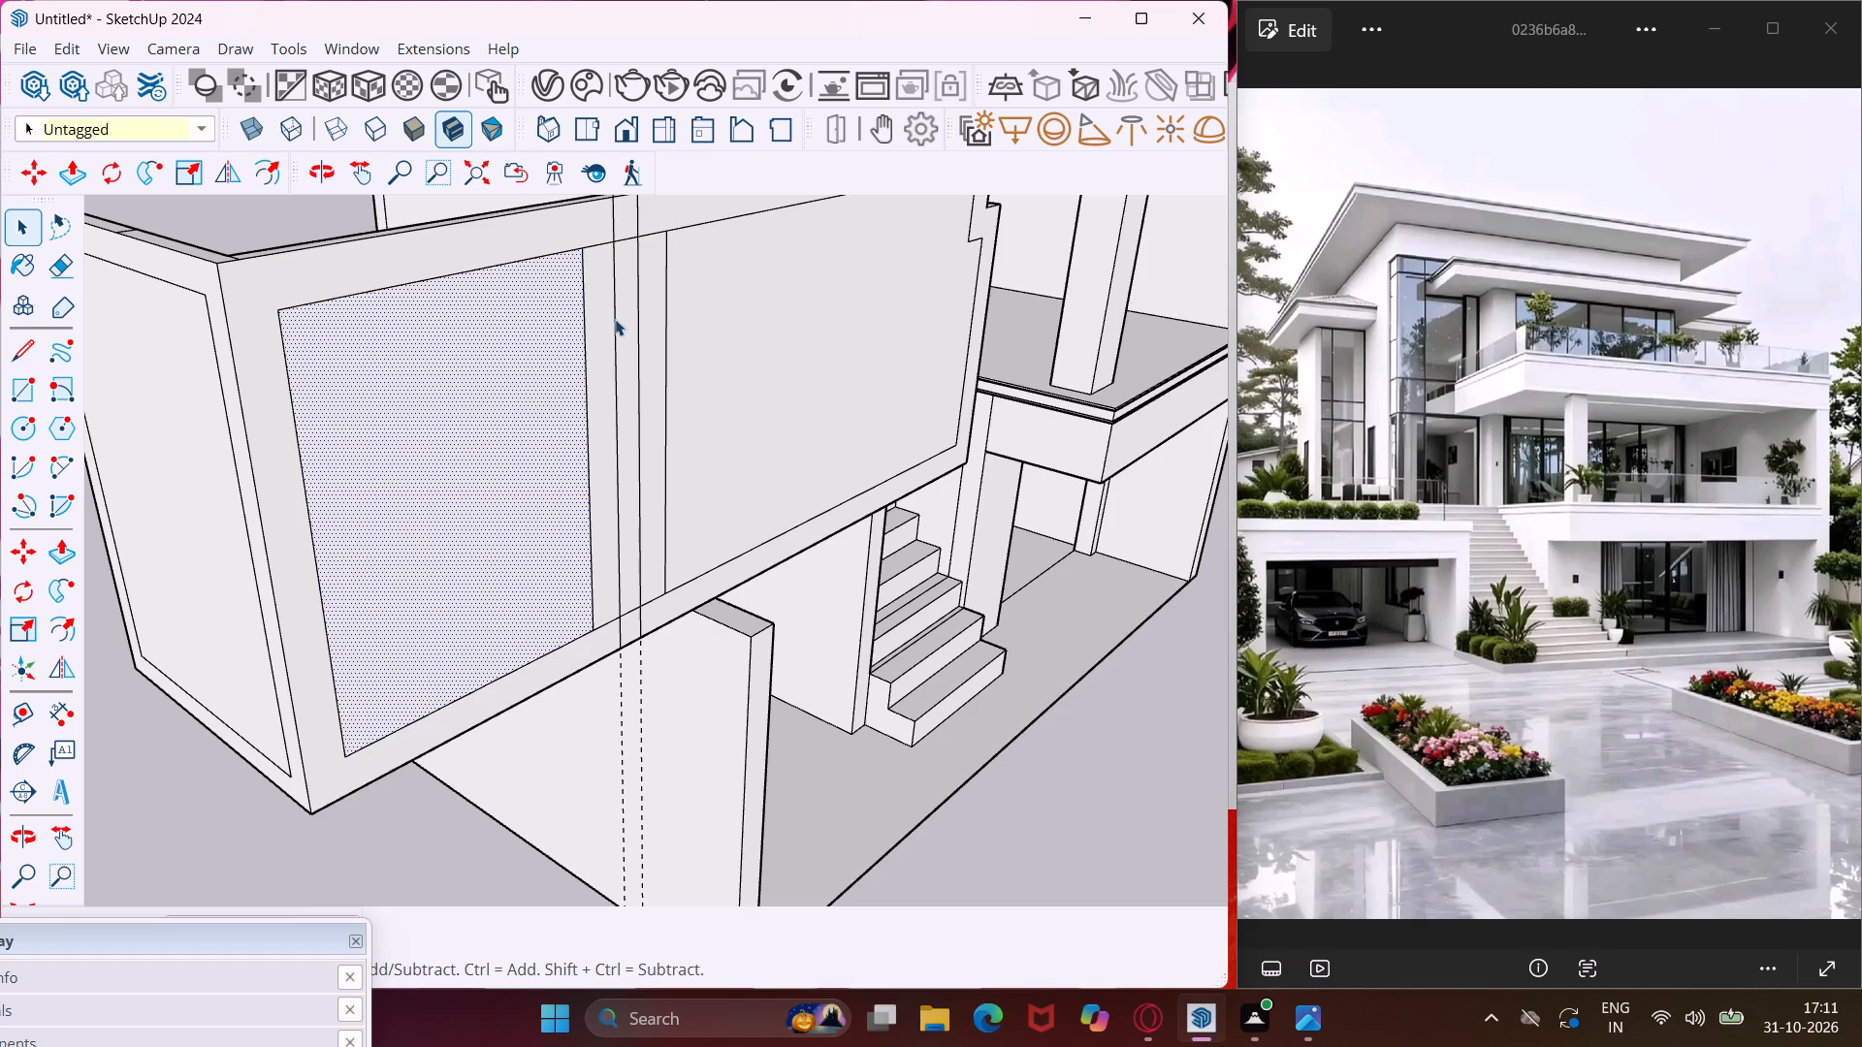
Erase the inner frame edges on both sides of the mullion strip and its edge stubs crossing the top and bottom borders.
key(e)
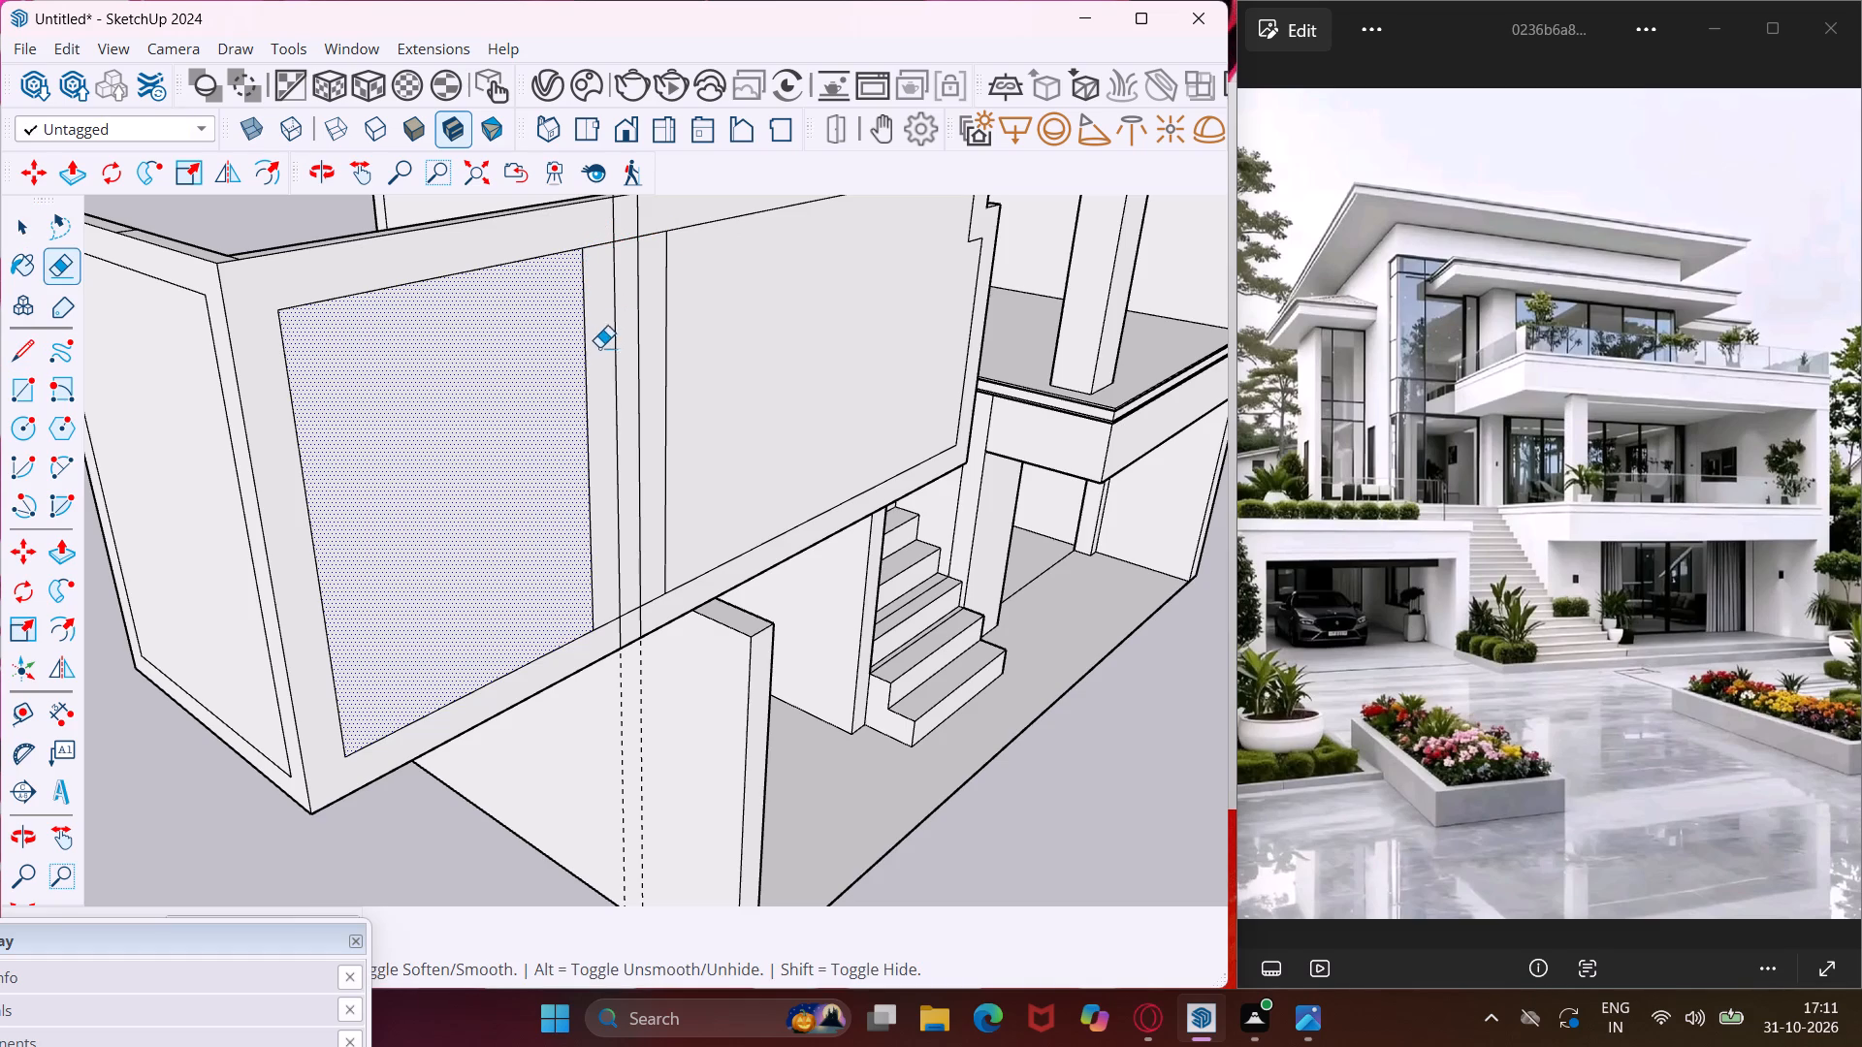
click(590, 358)
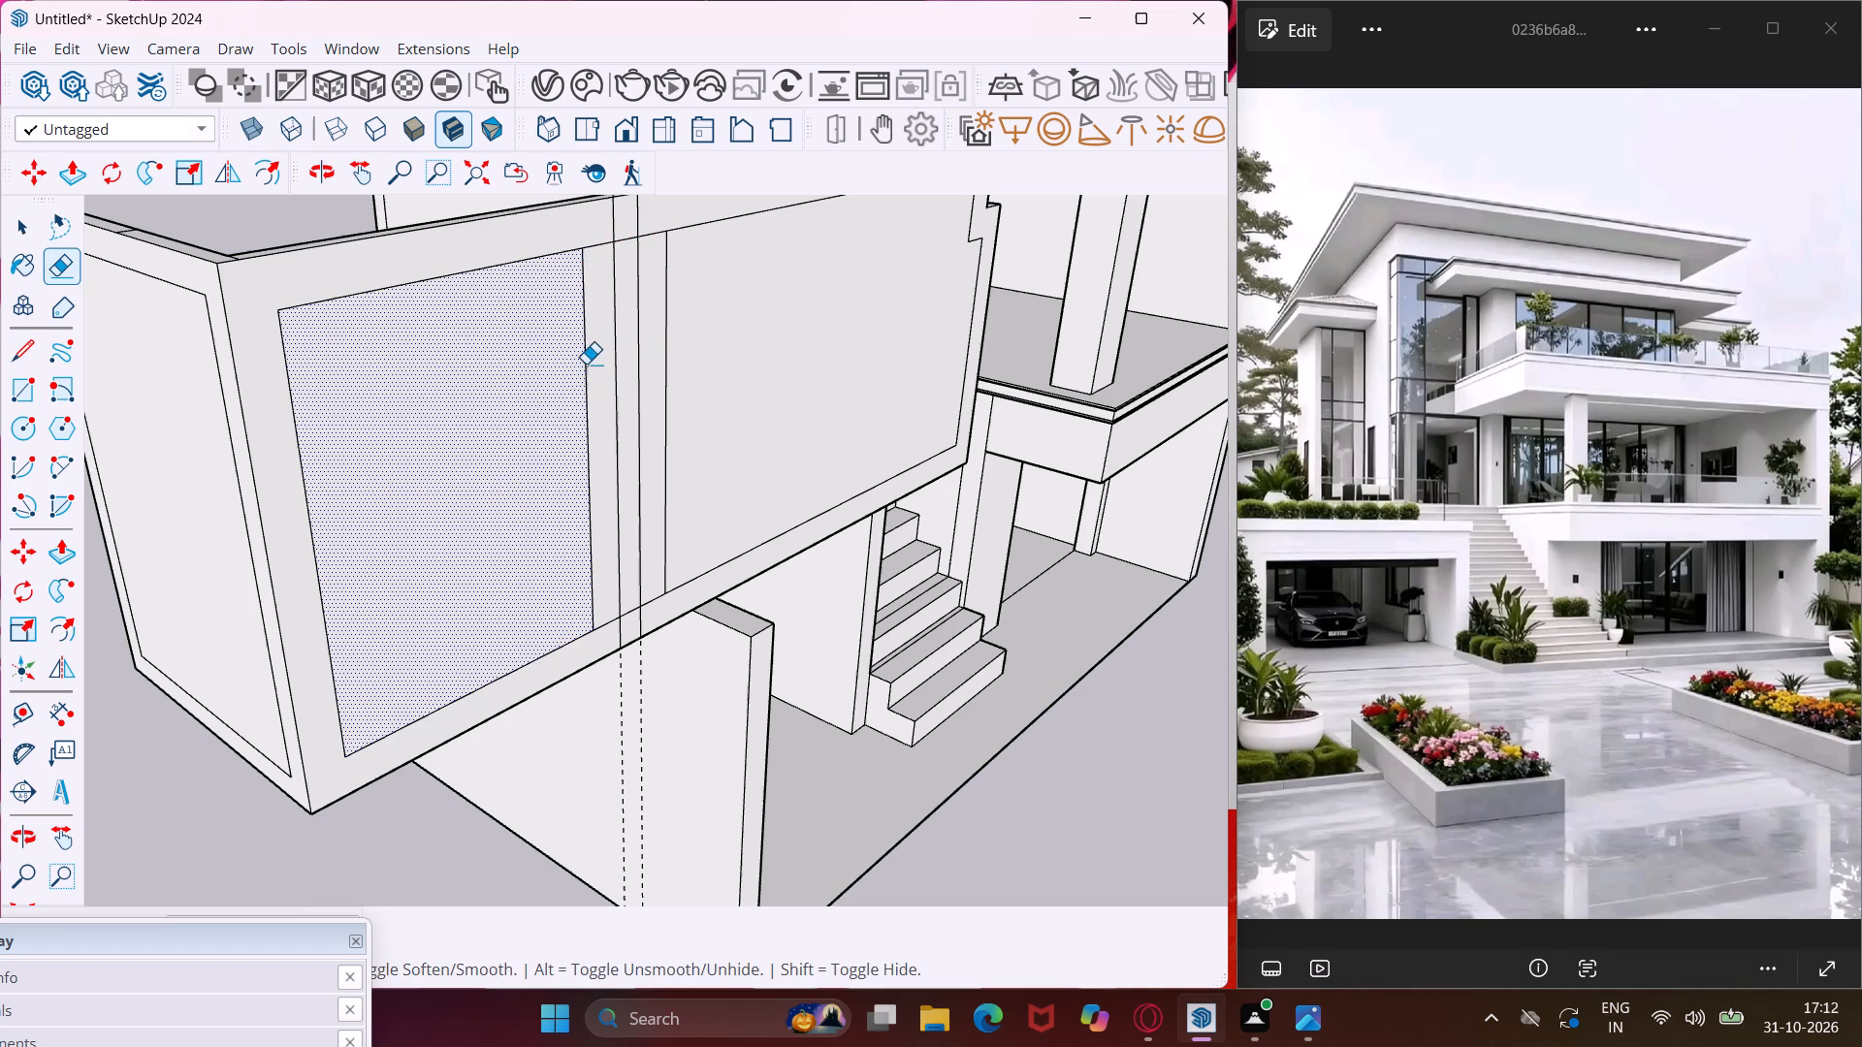
click(586, 363)
click(665, 326)
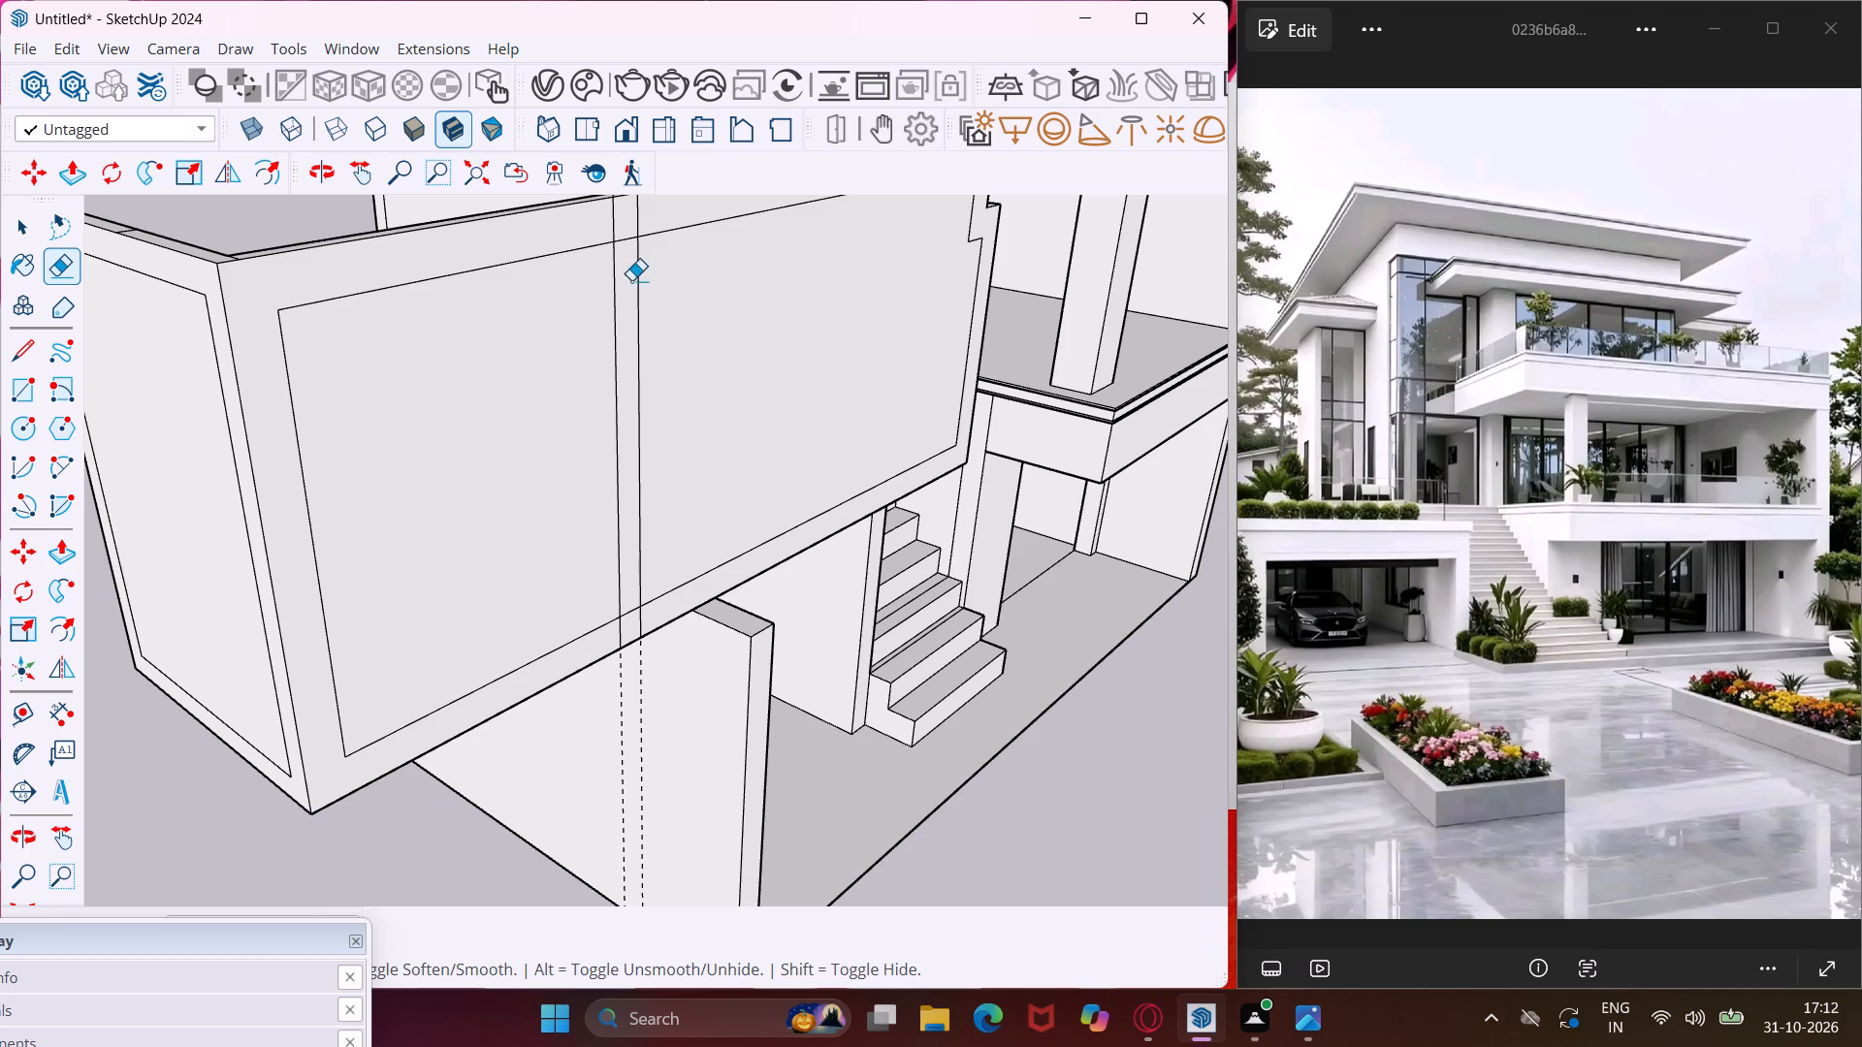
drag(603, 226, 645, 216)
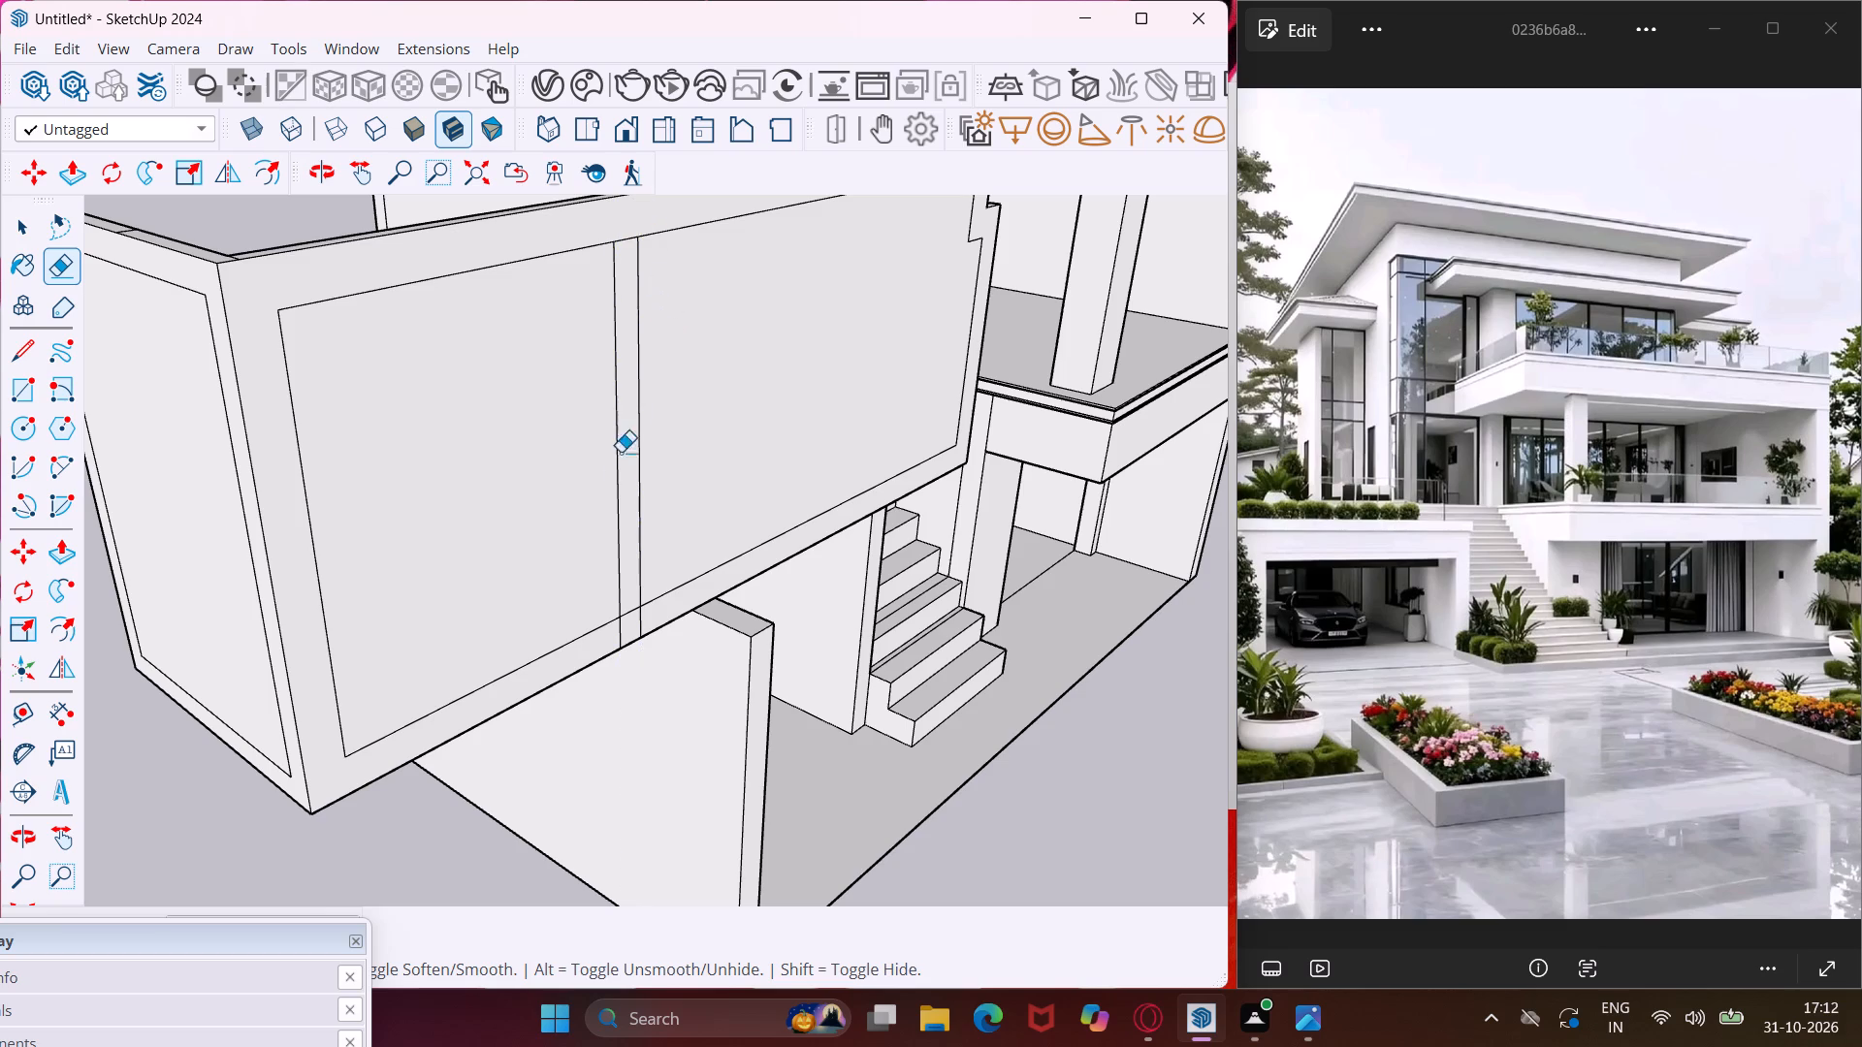
scroll(619, 640, up, 7)
drag(613, 632, 645, 619)
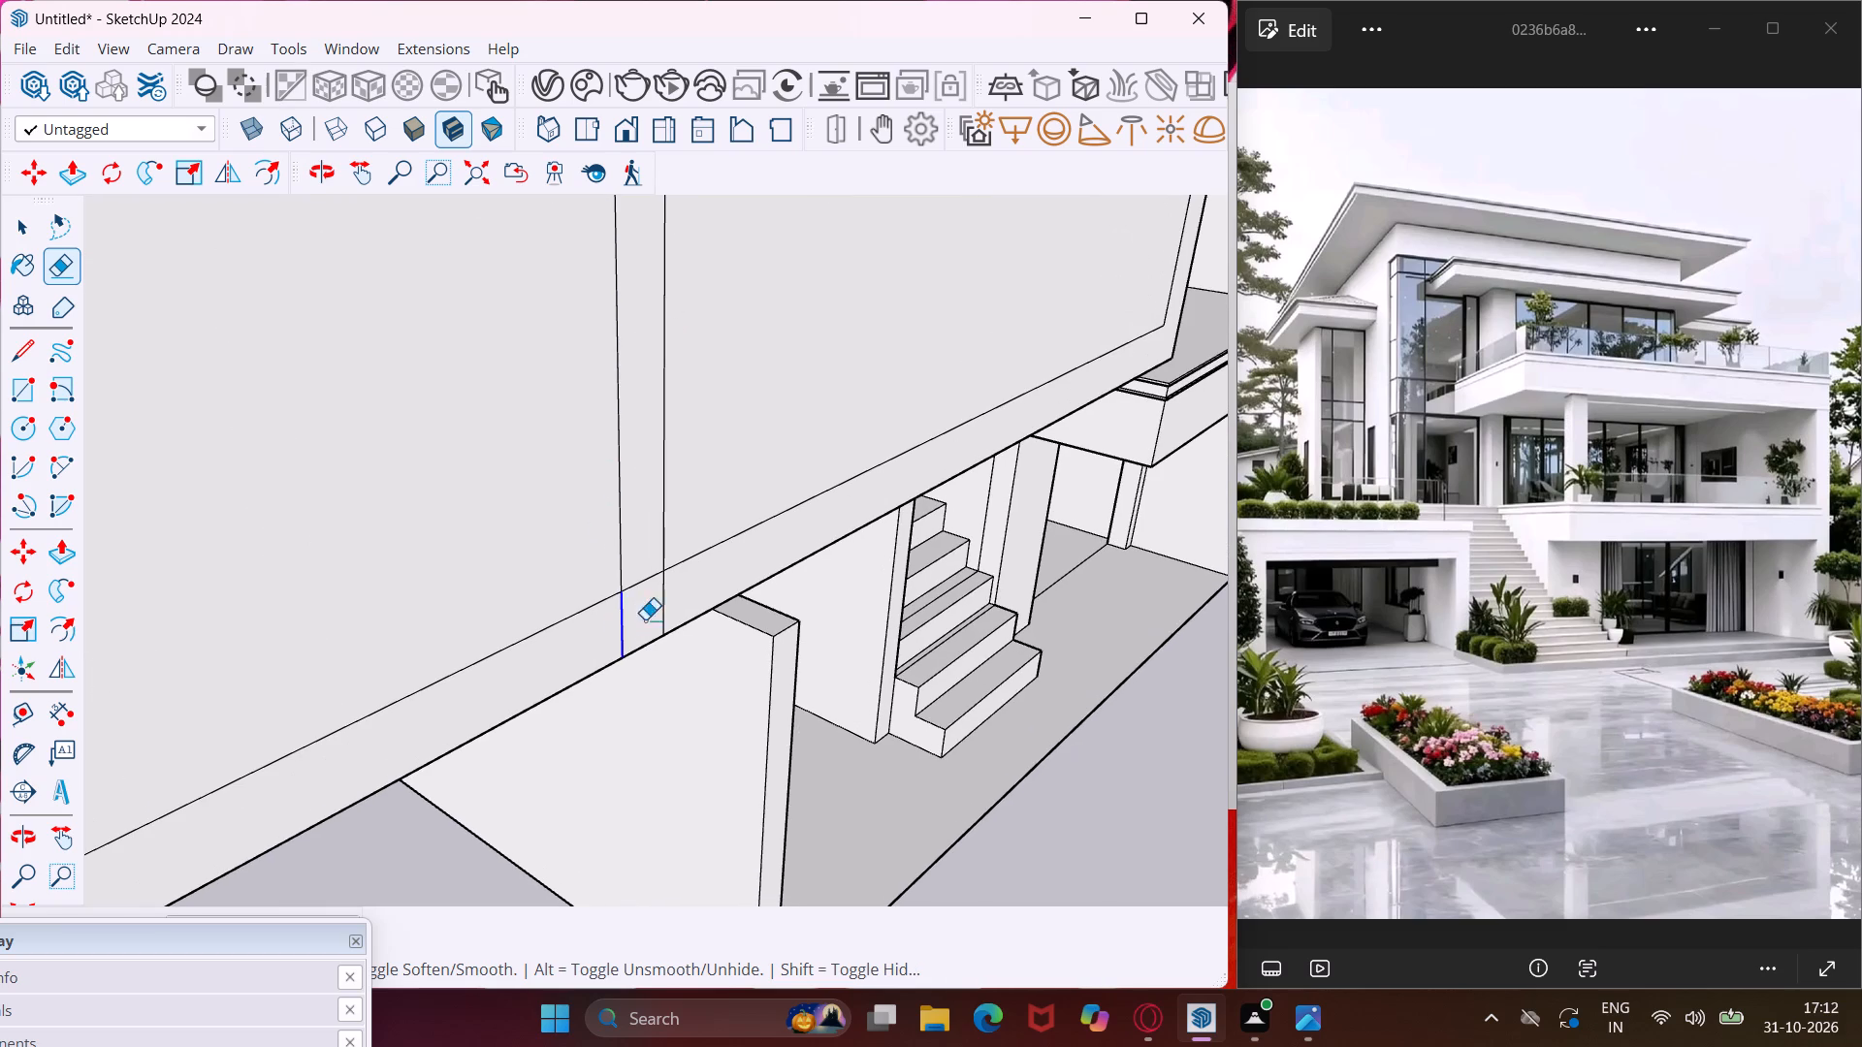
drag(645, 619, 665, 604)
key(Escape)
key(space)
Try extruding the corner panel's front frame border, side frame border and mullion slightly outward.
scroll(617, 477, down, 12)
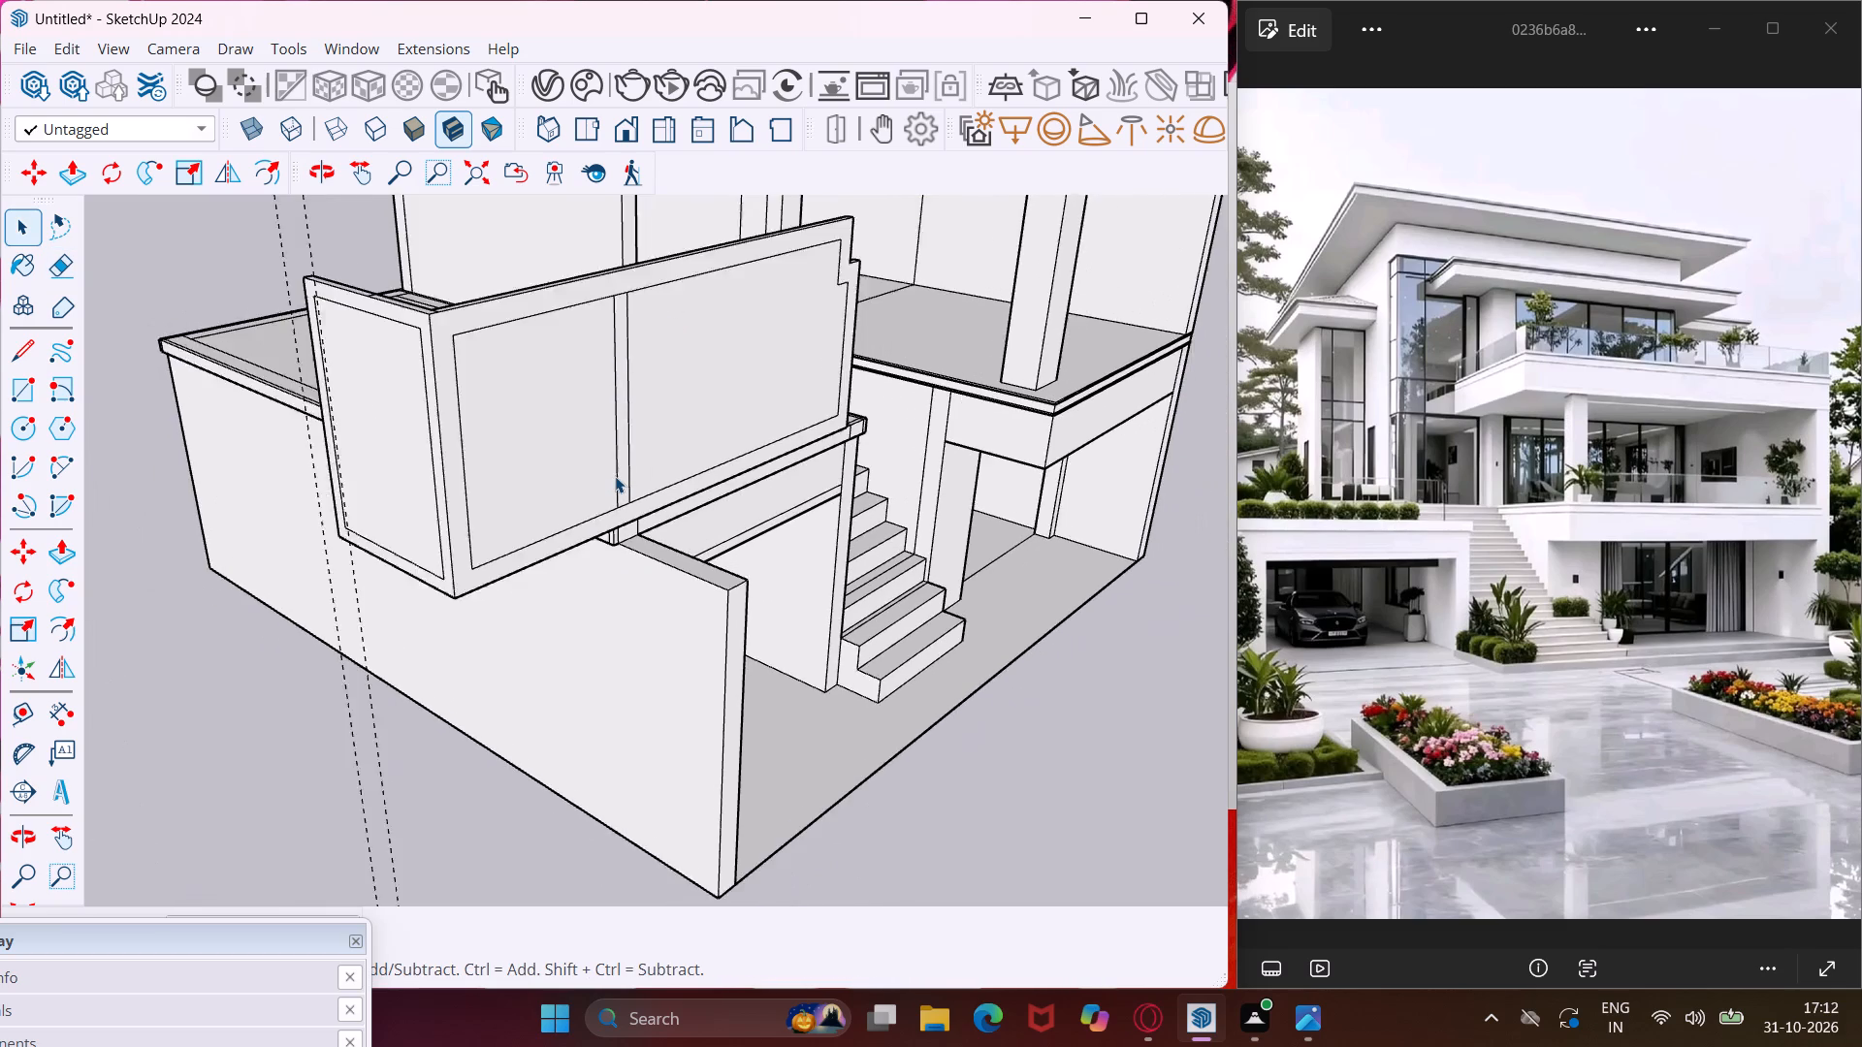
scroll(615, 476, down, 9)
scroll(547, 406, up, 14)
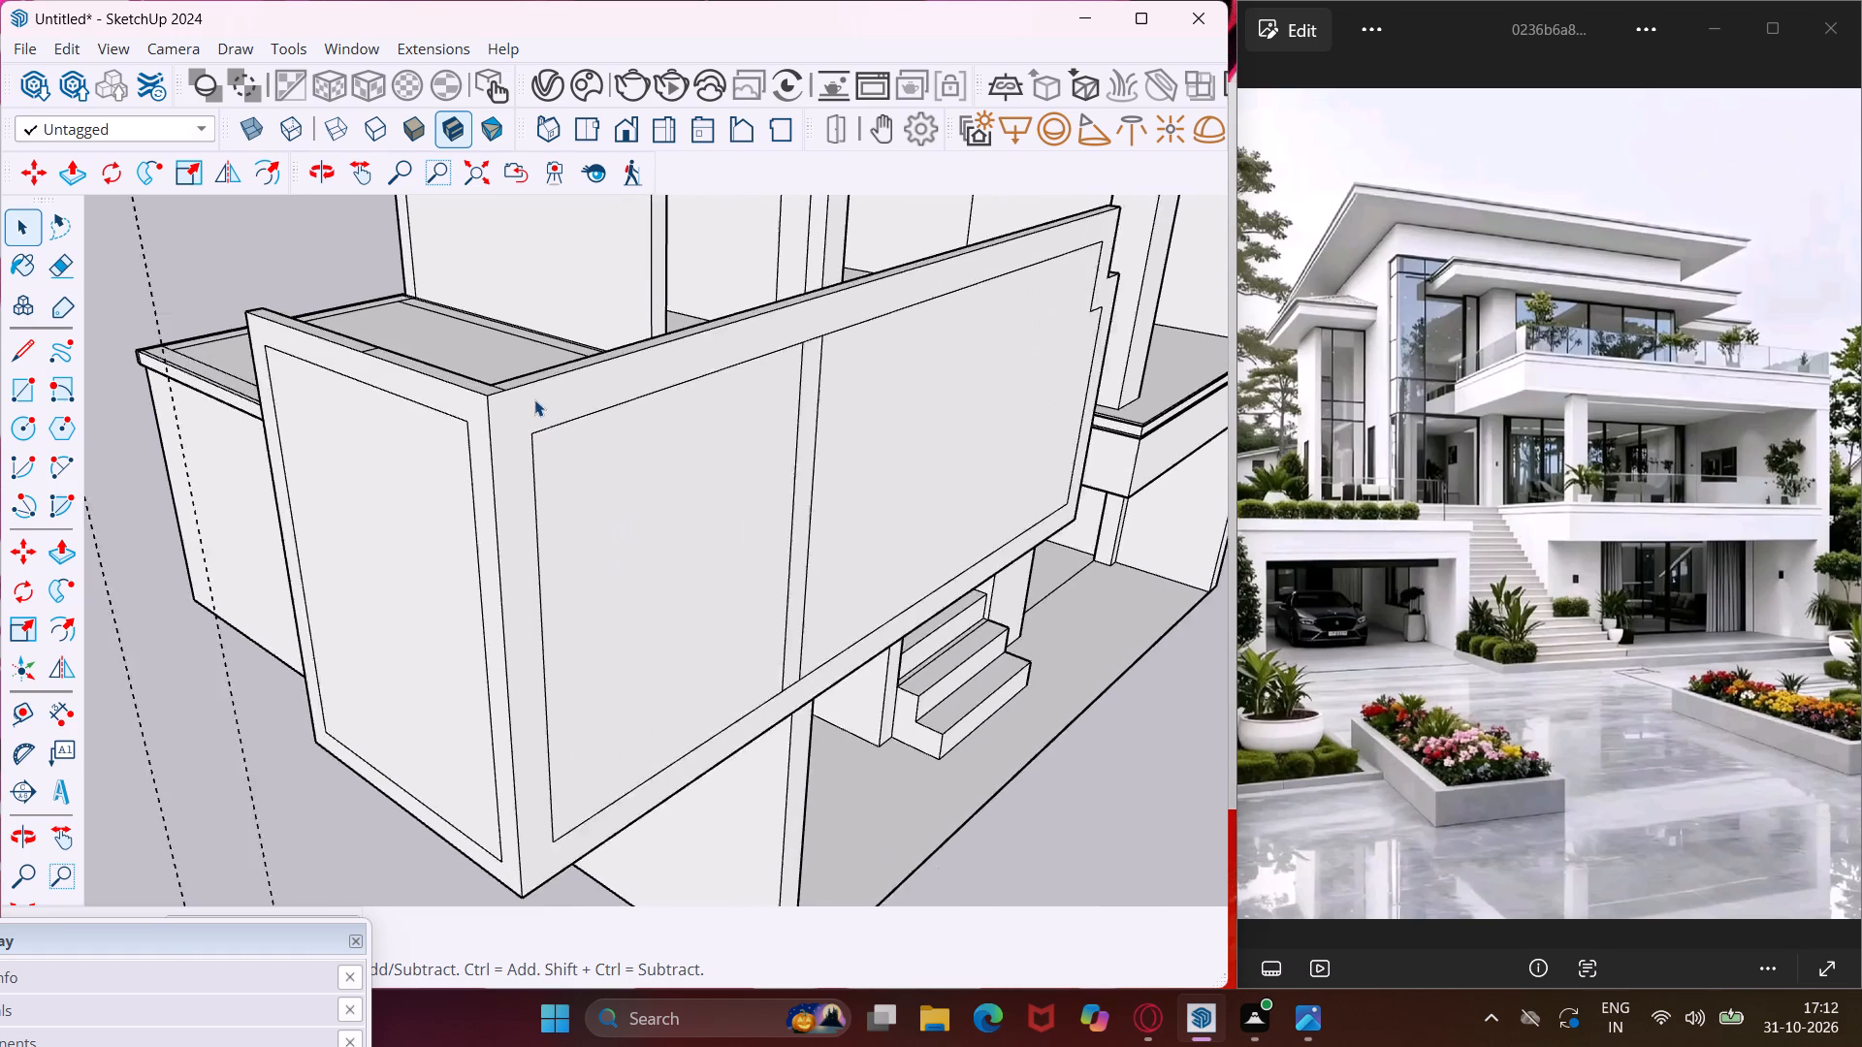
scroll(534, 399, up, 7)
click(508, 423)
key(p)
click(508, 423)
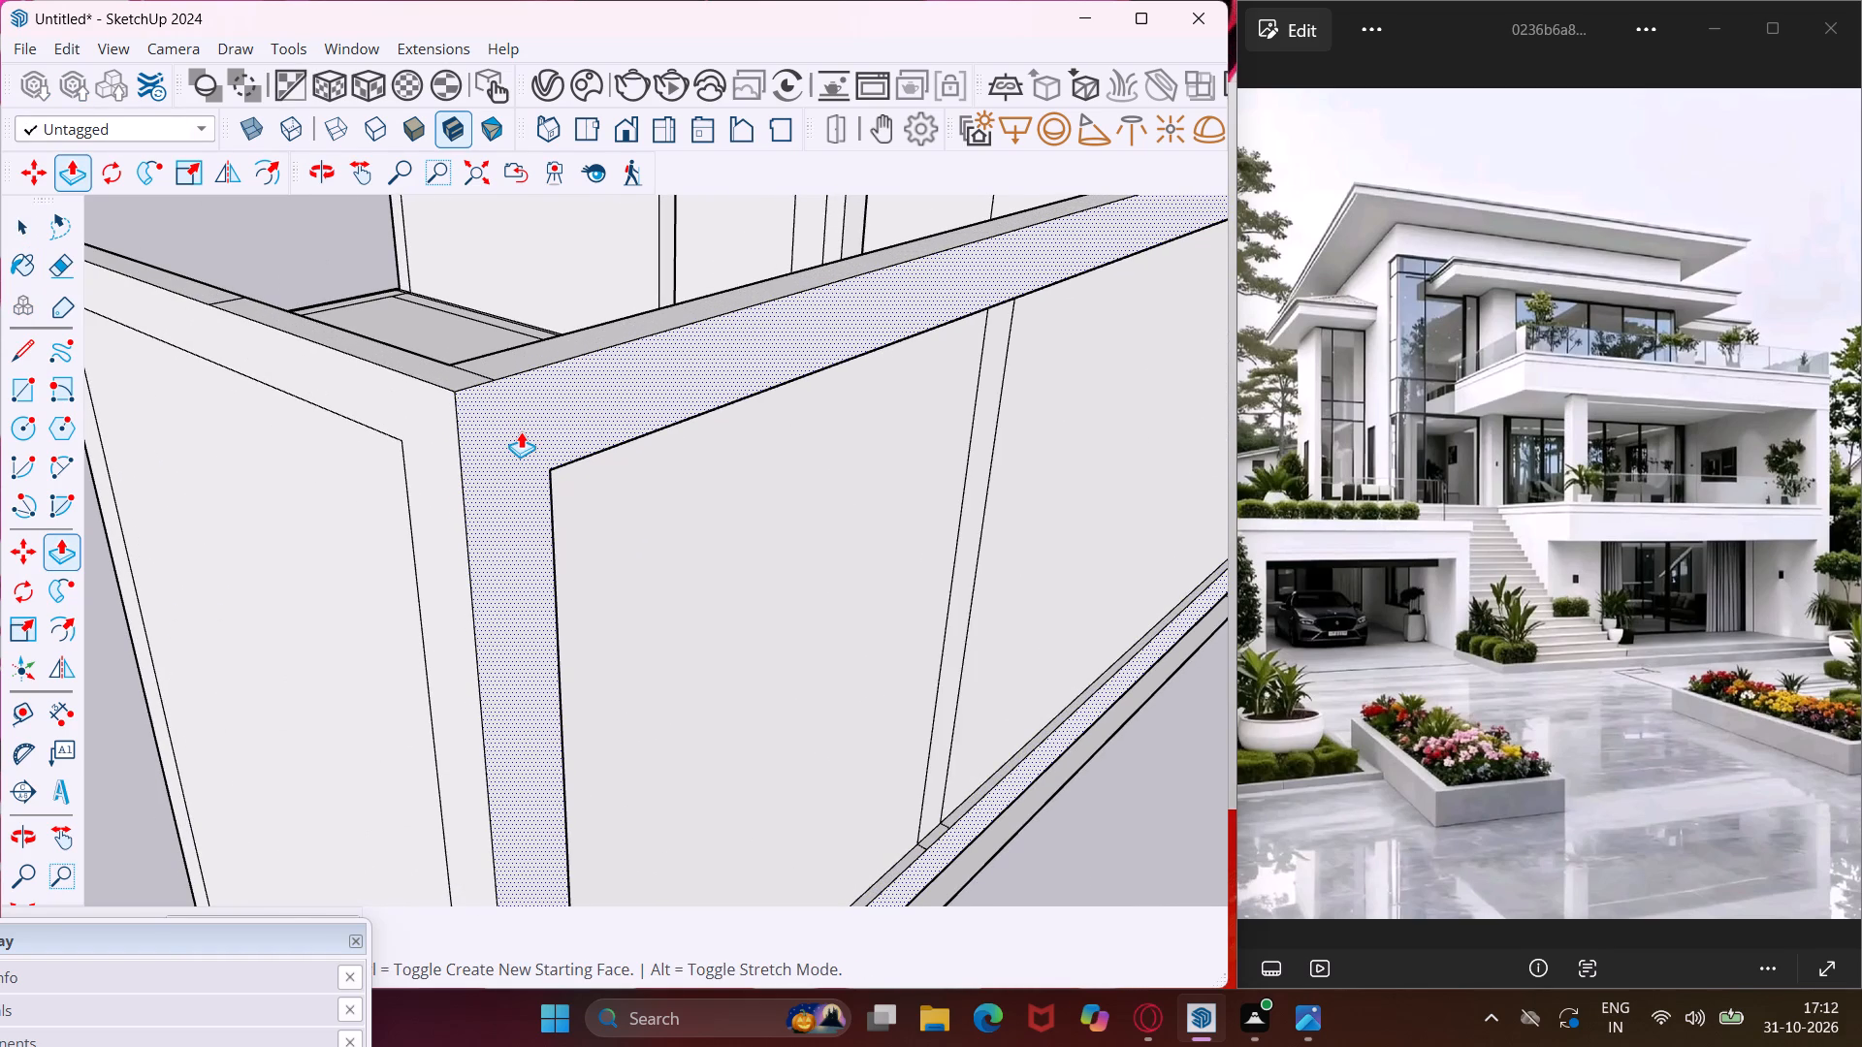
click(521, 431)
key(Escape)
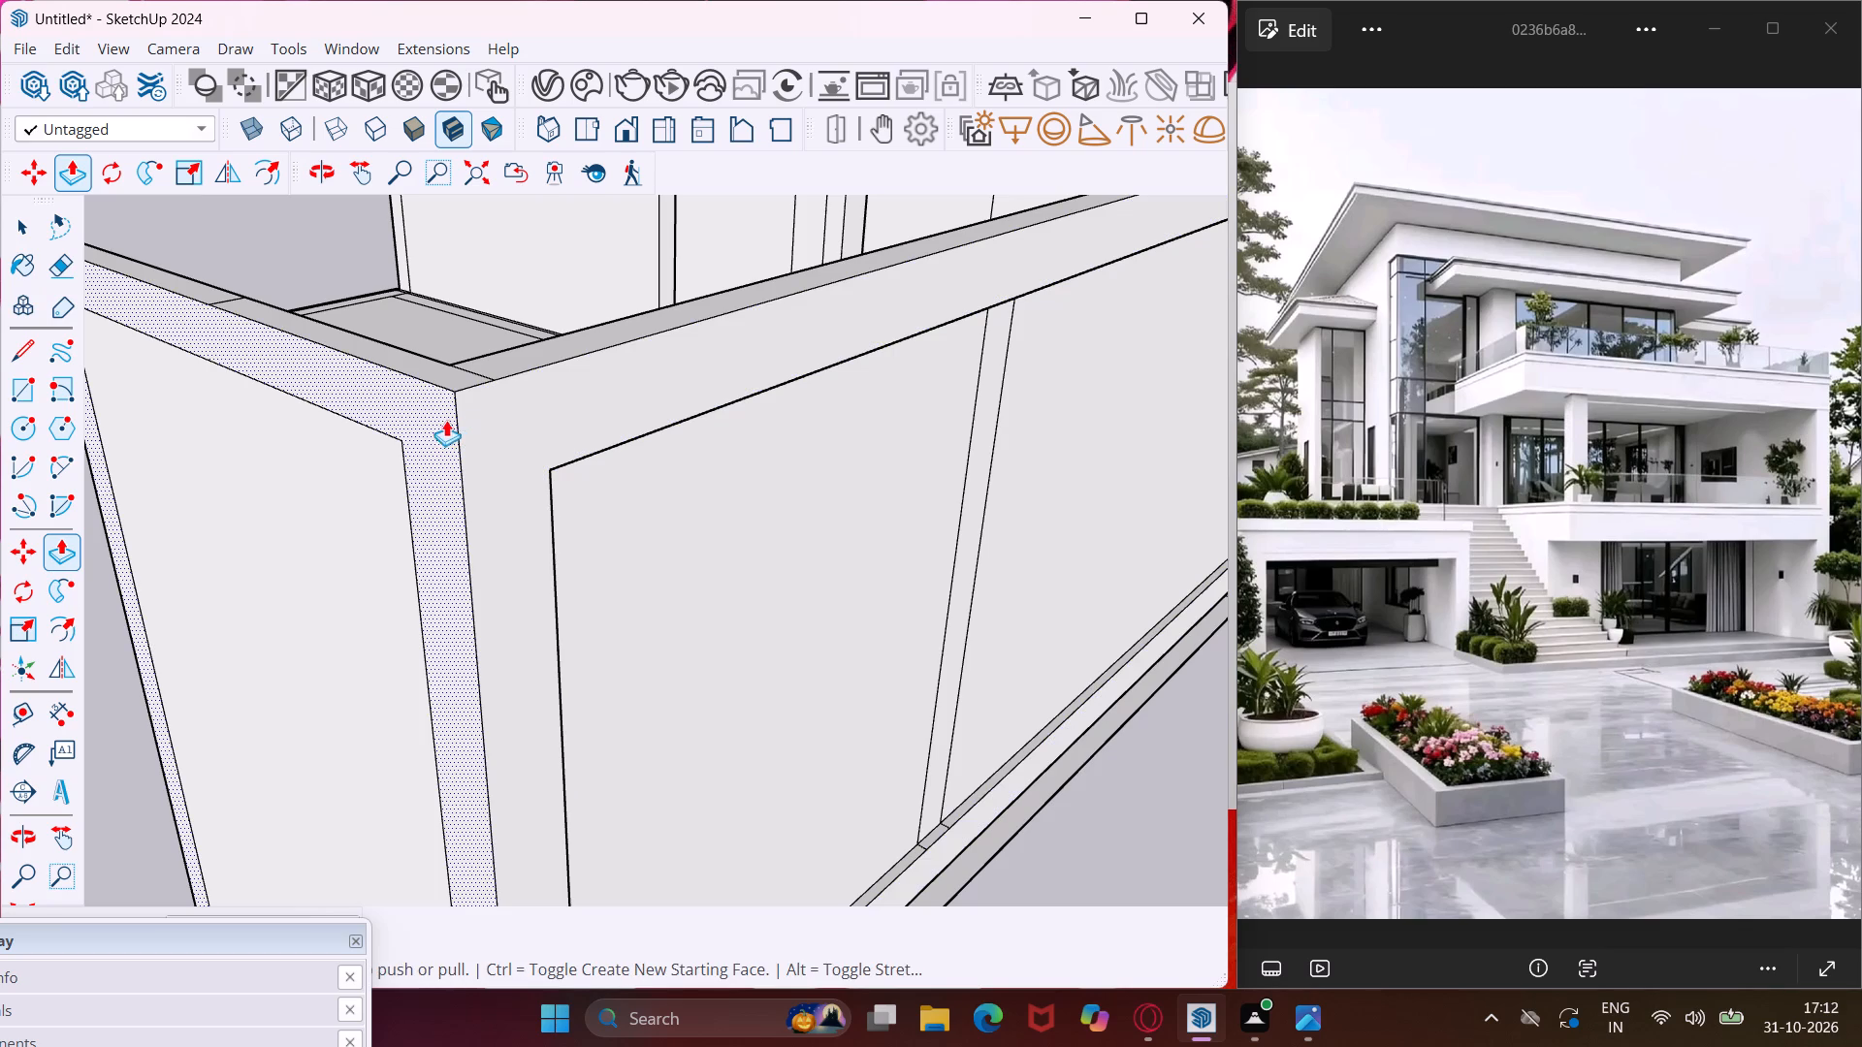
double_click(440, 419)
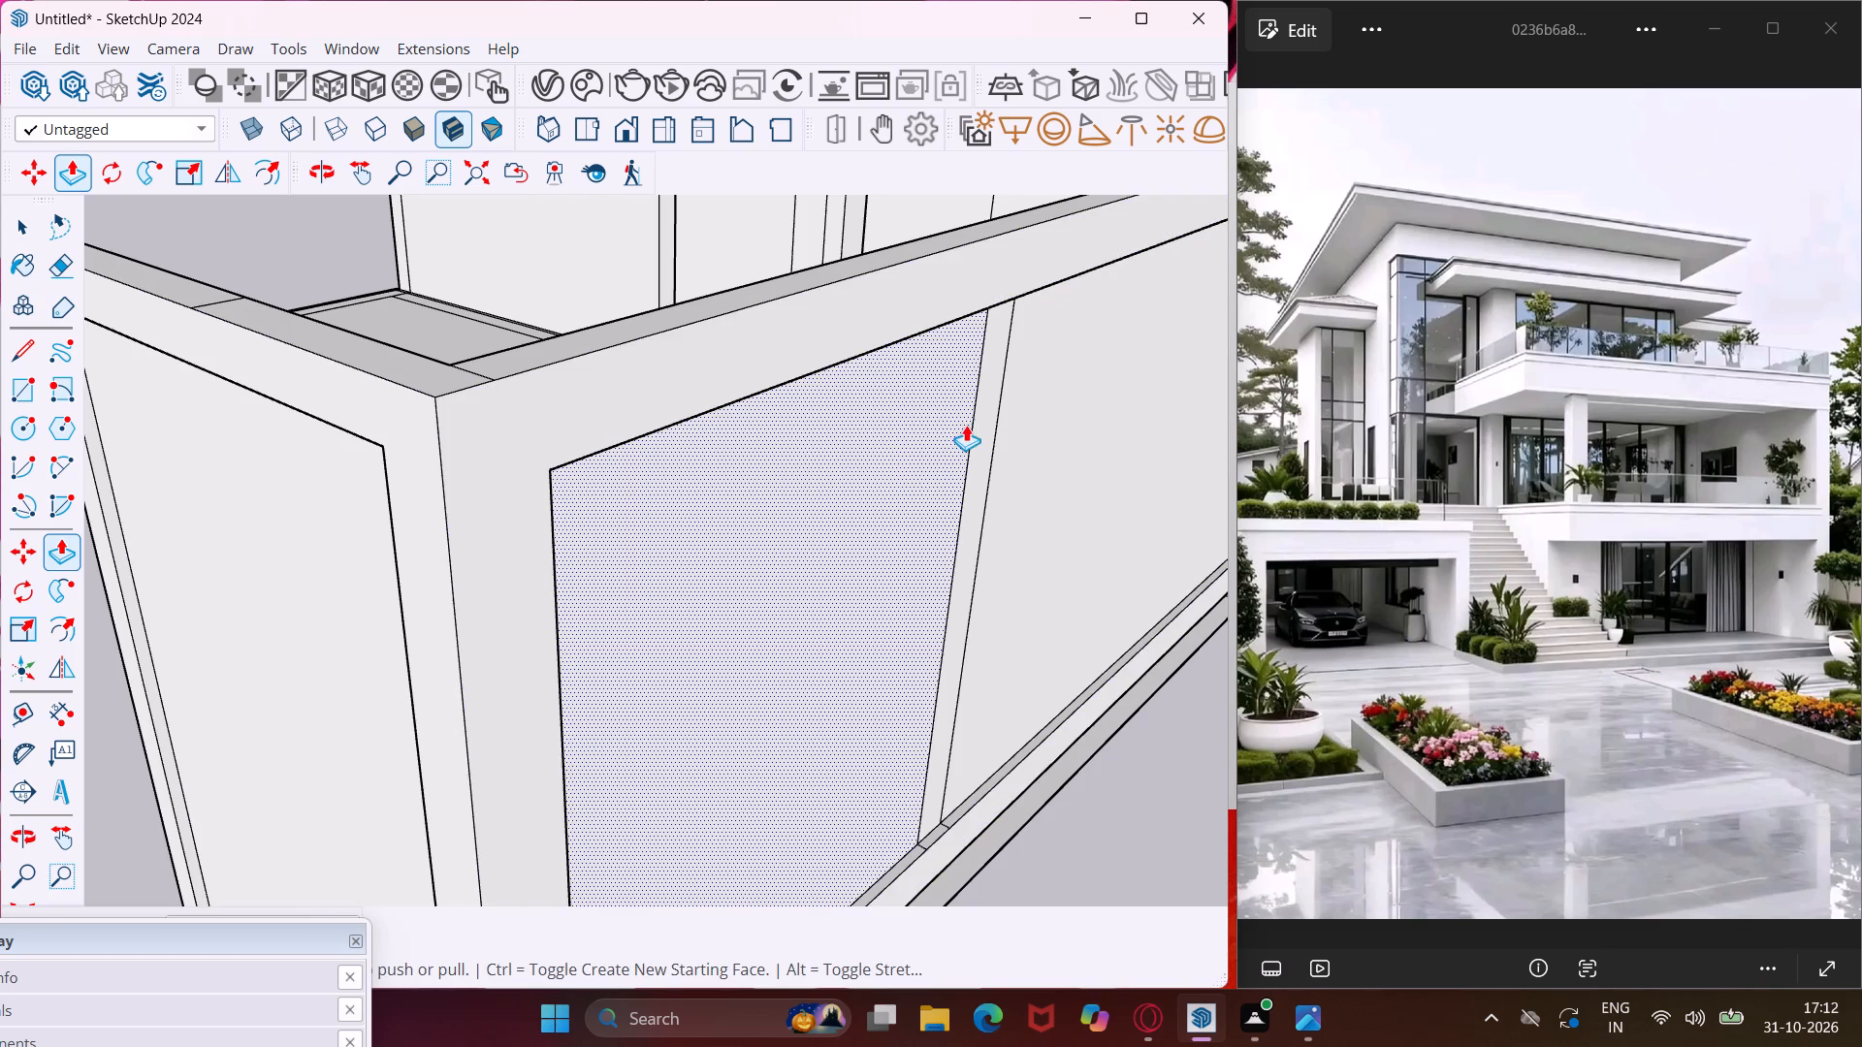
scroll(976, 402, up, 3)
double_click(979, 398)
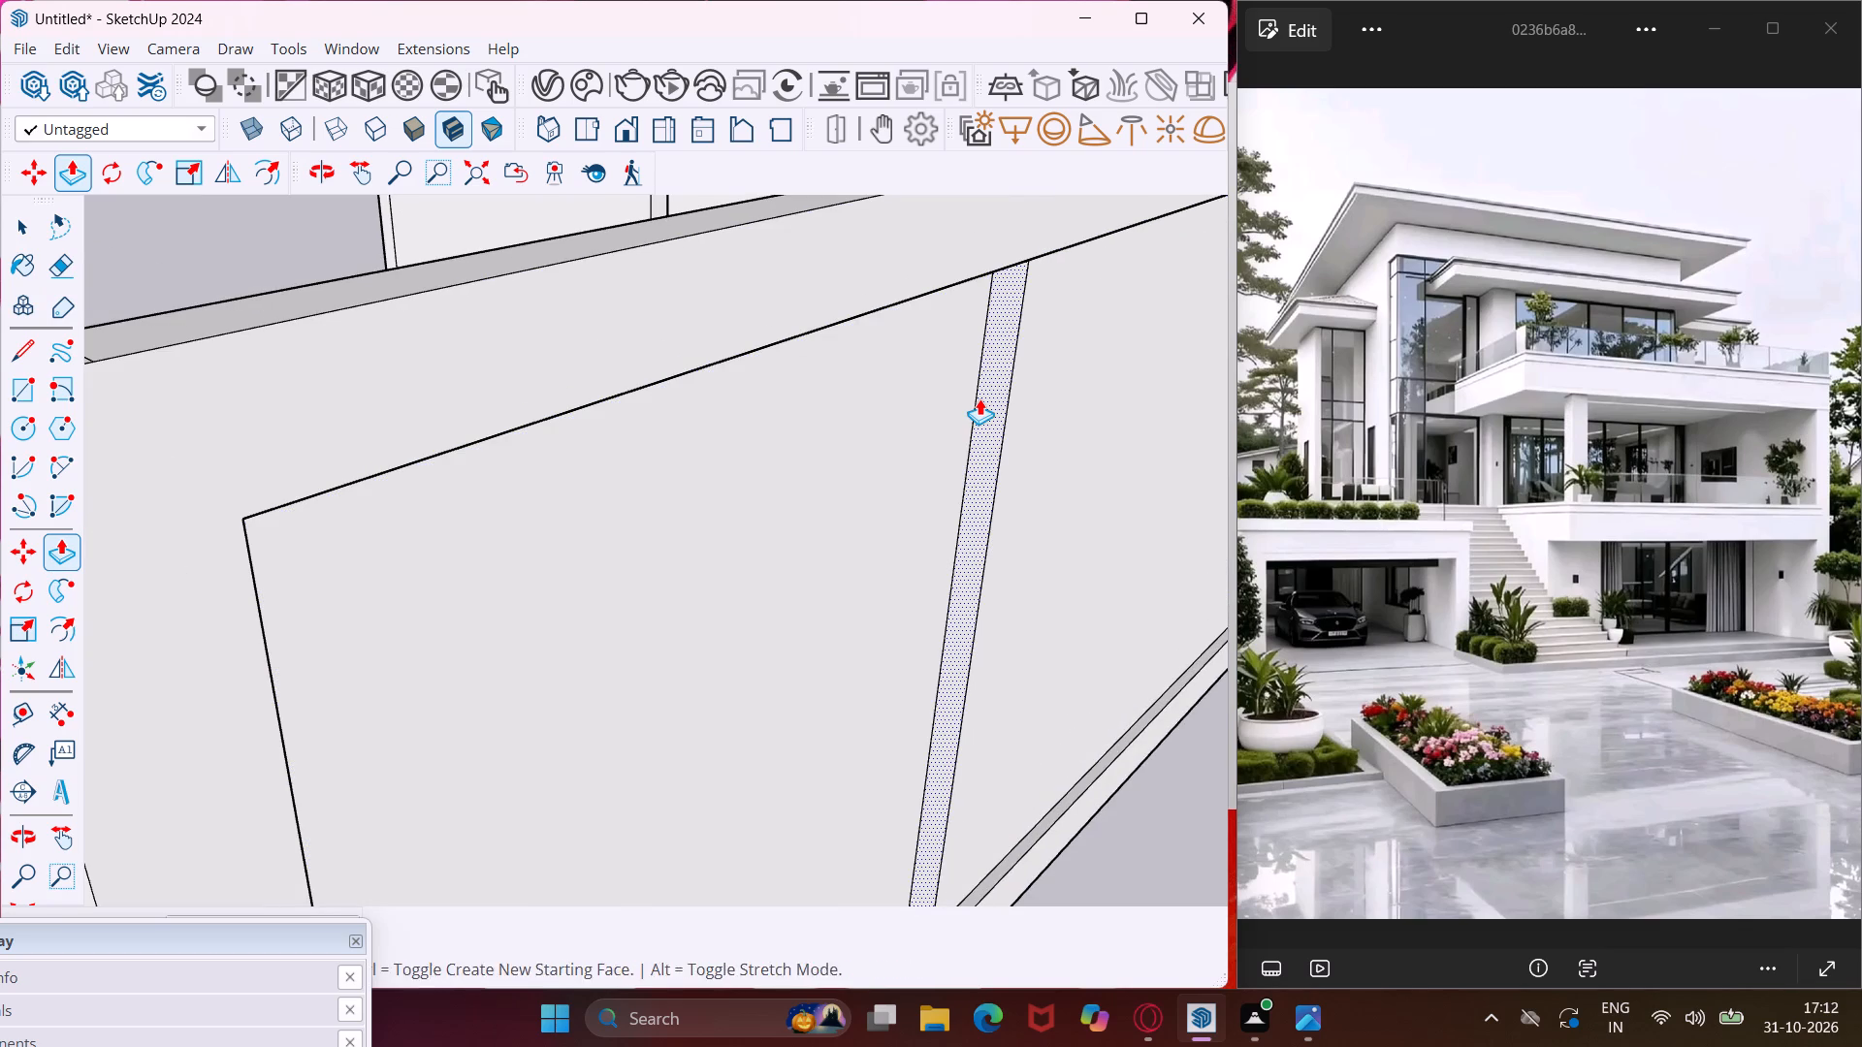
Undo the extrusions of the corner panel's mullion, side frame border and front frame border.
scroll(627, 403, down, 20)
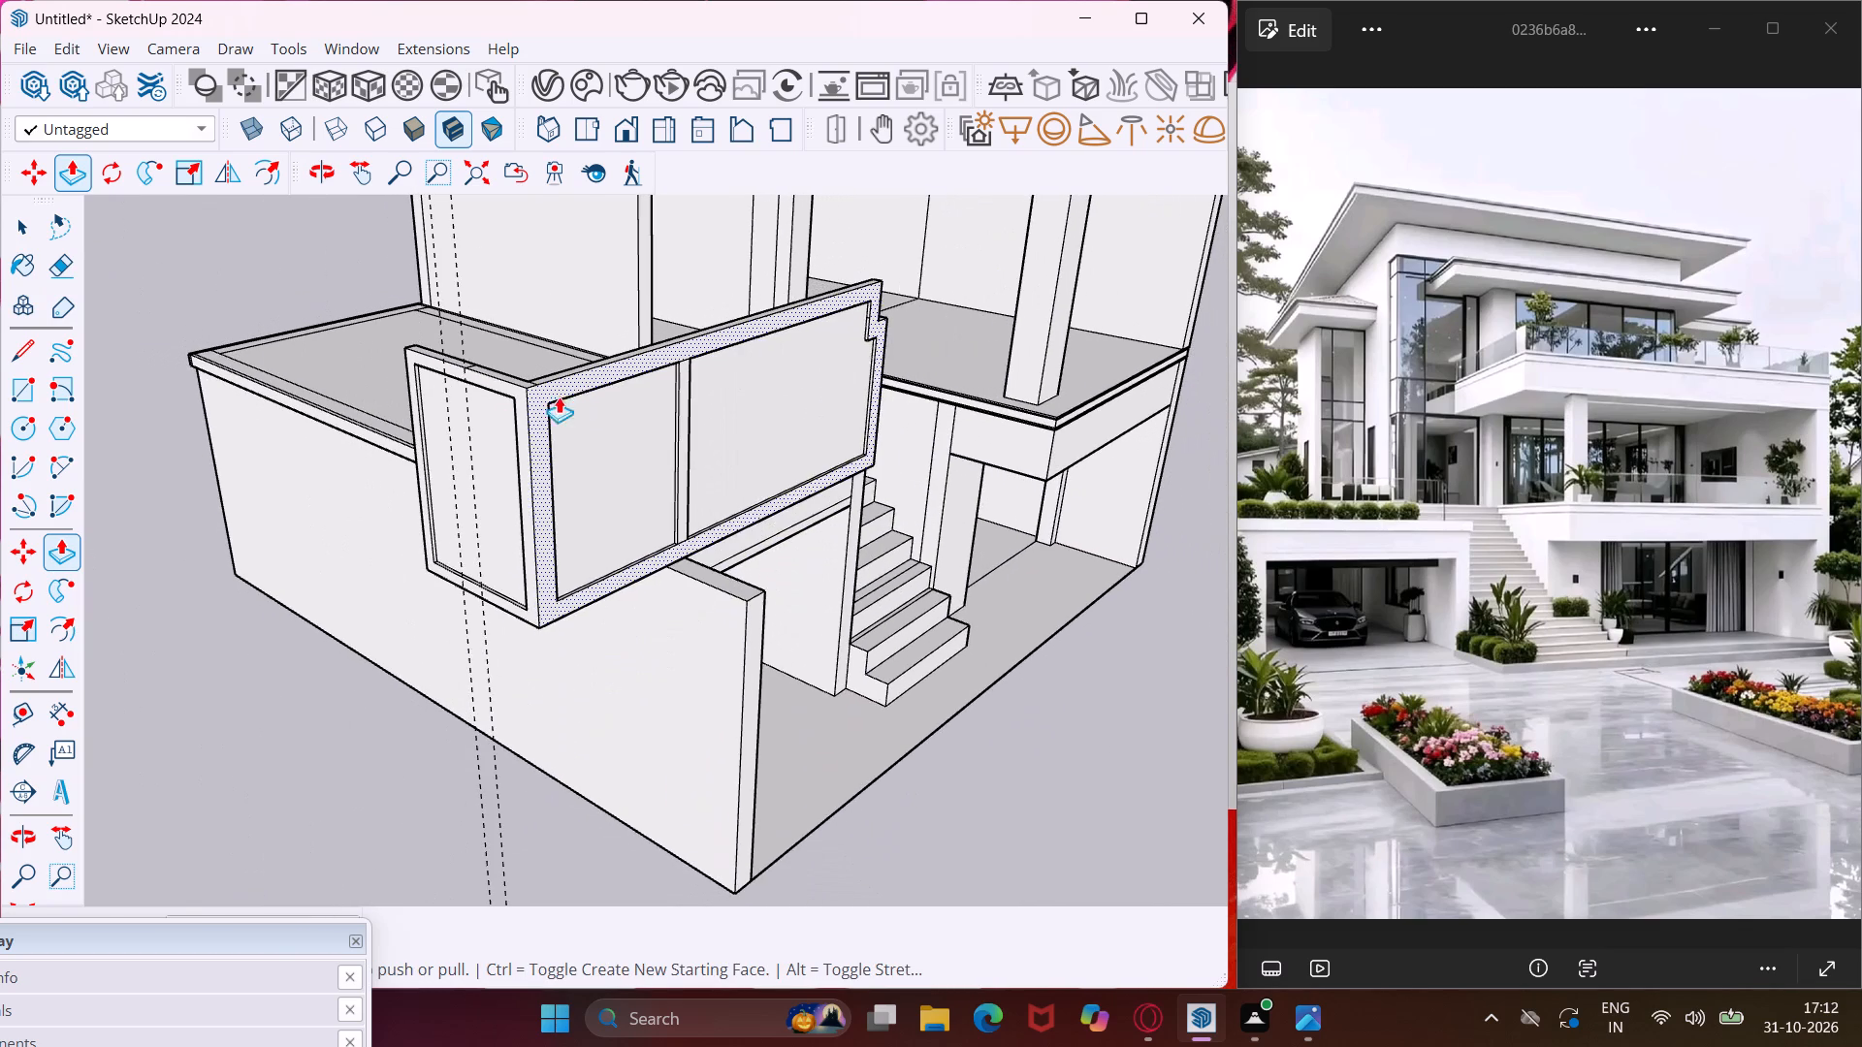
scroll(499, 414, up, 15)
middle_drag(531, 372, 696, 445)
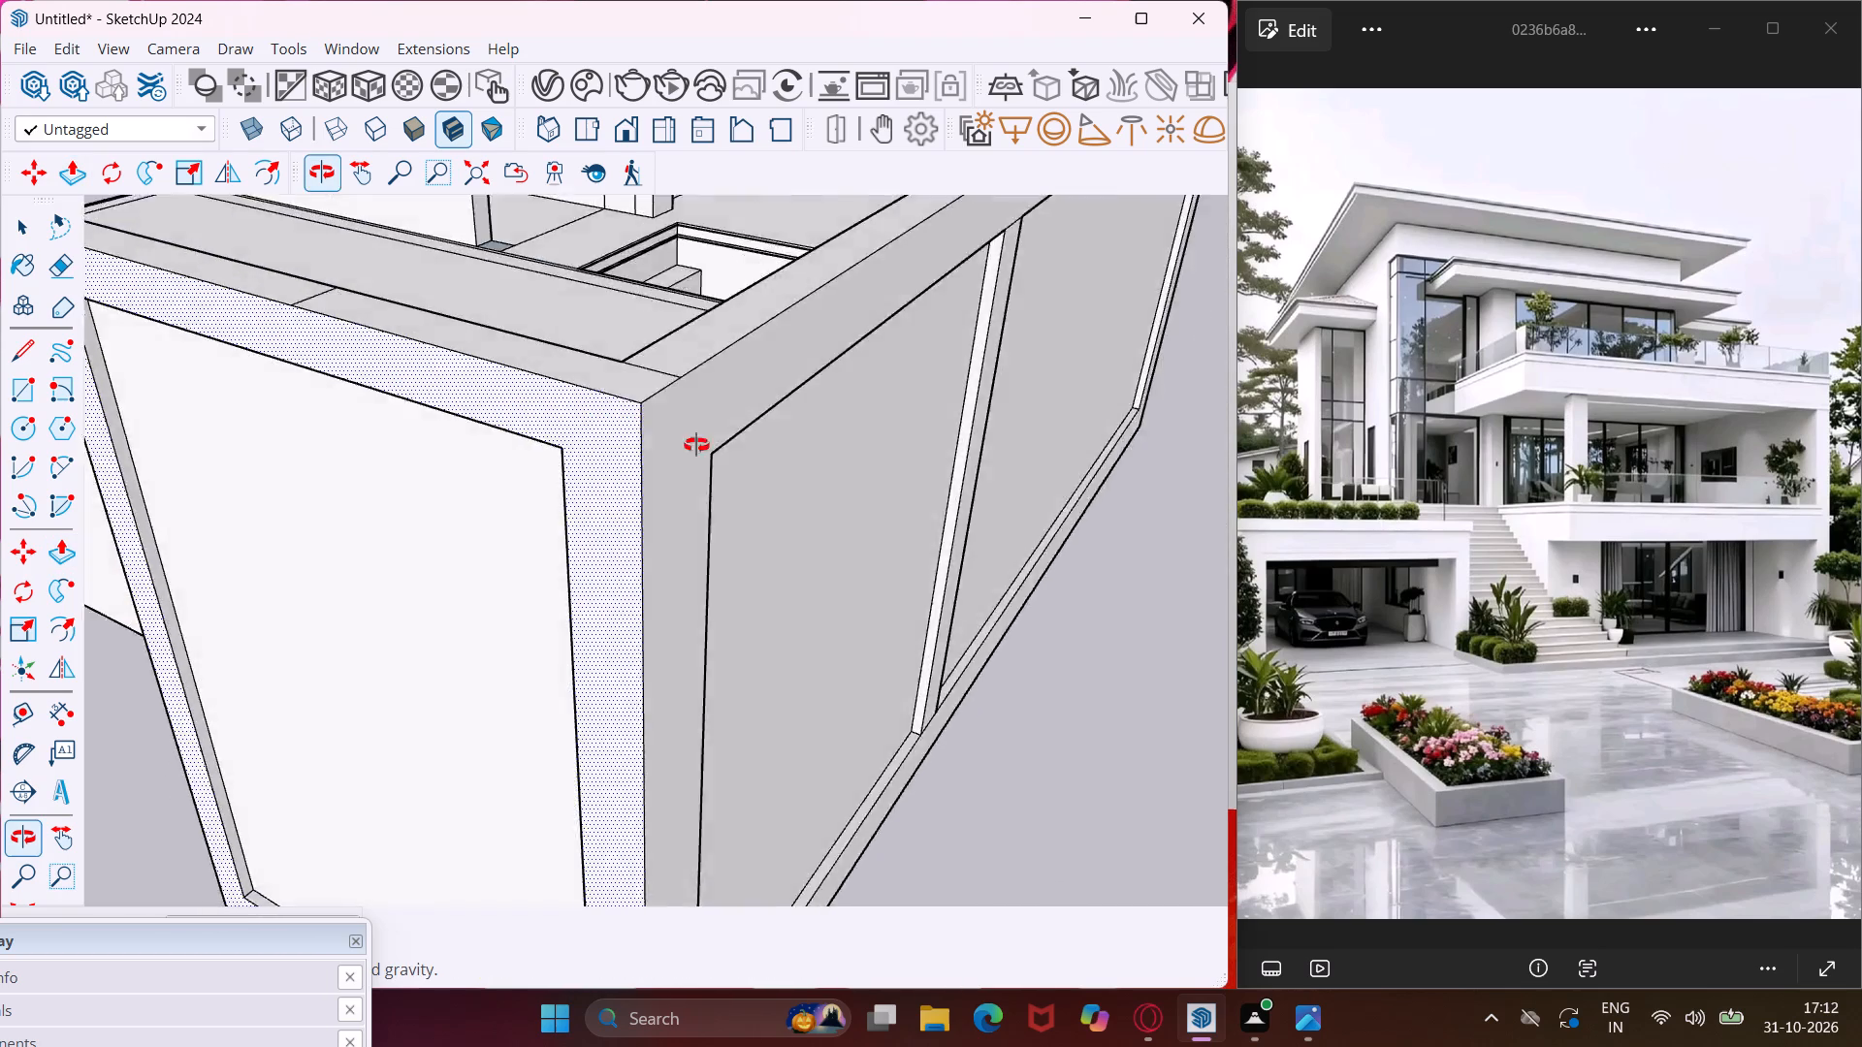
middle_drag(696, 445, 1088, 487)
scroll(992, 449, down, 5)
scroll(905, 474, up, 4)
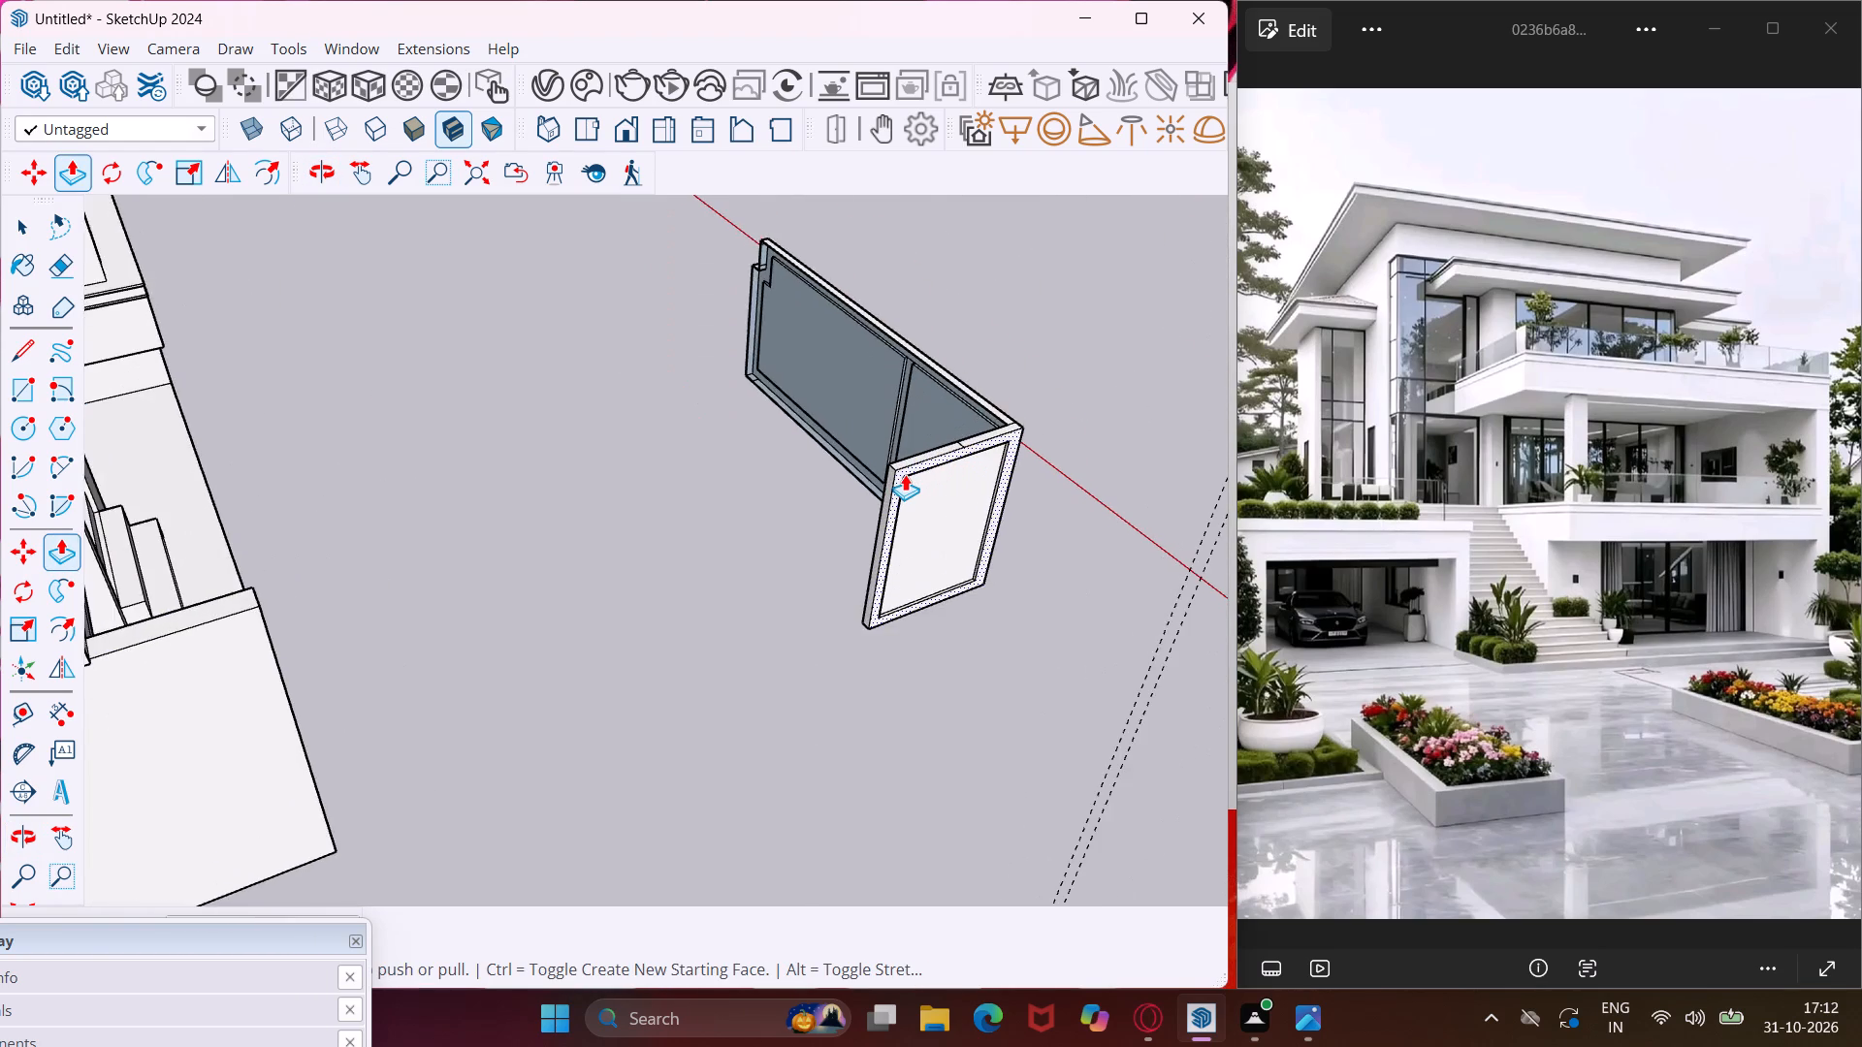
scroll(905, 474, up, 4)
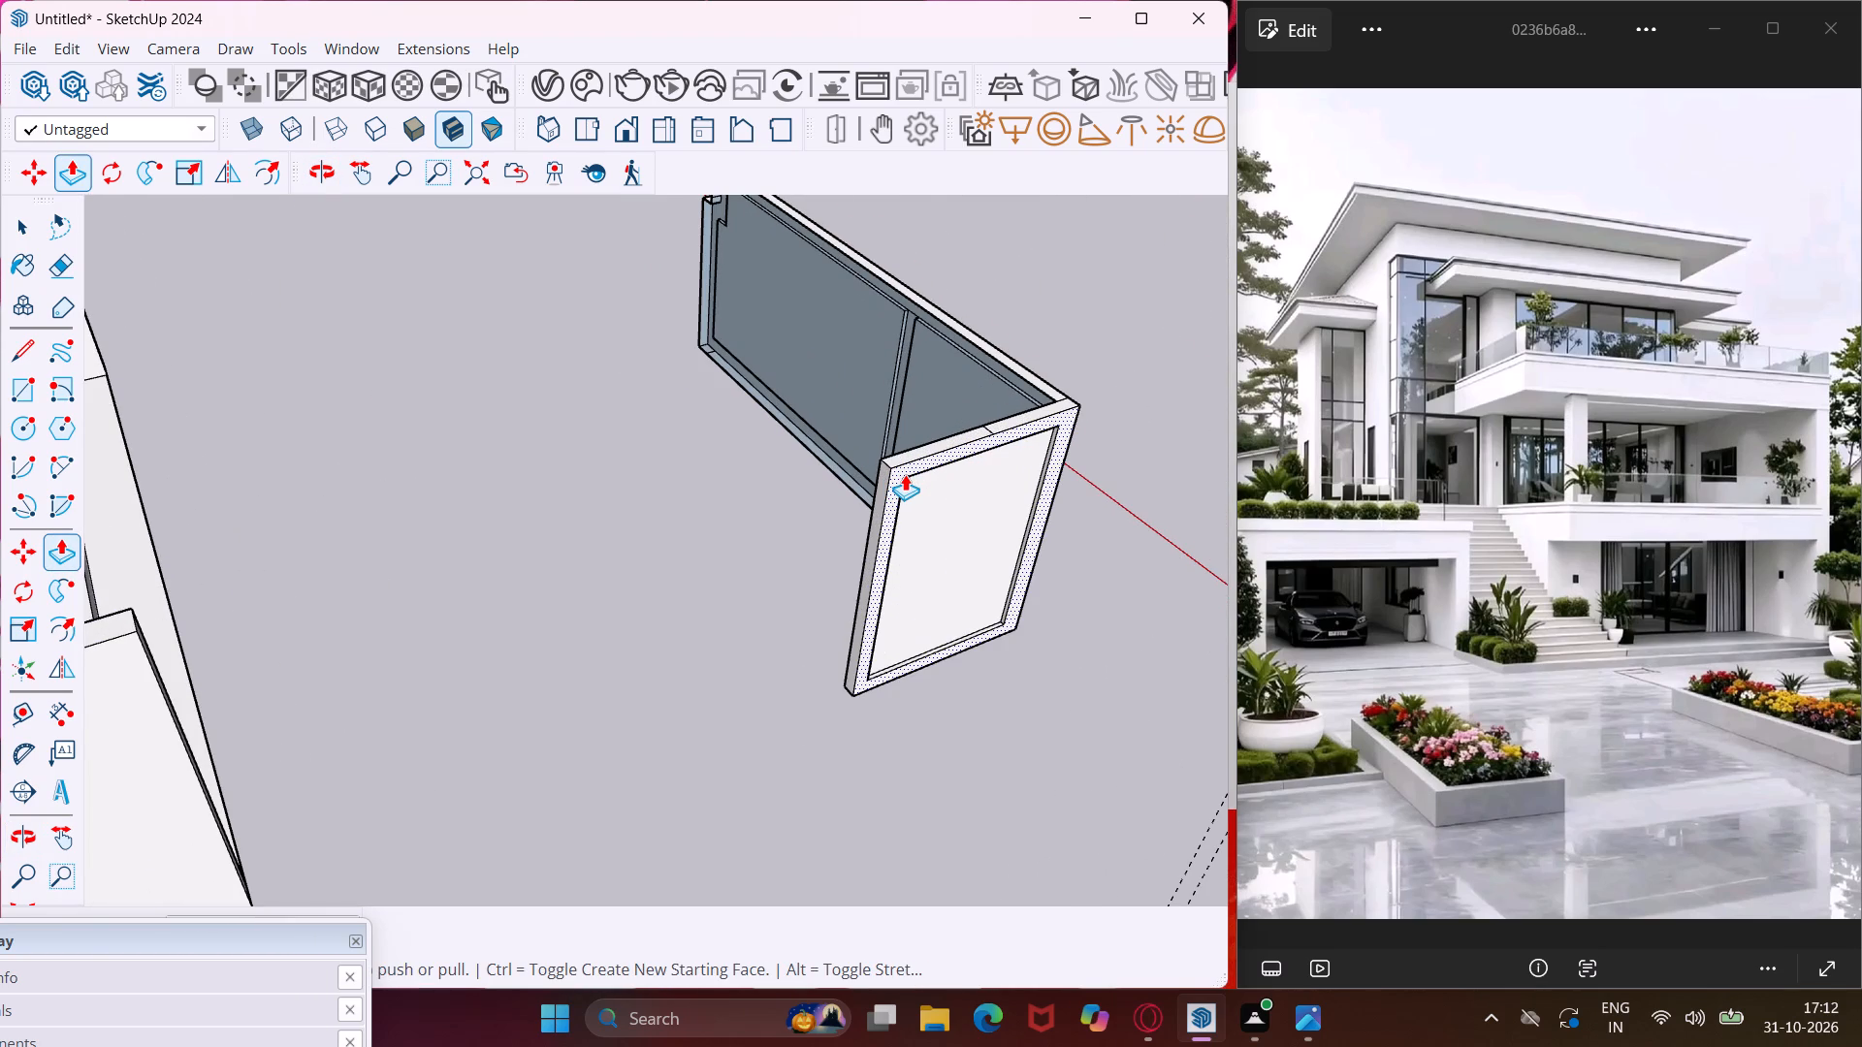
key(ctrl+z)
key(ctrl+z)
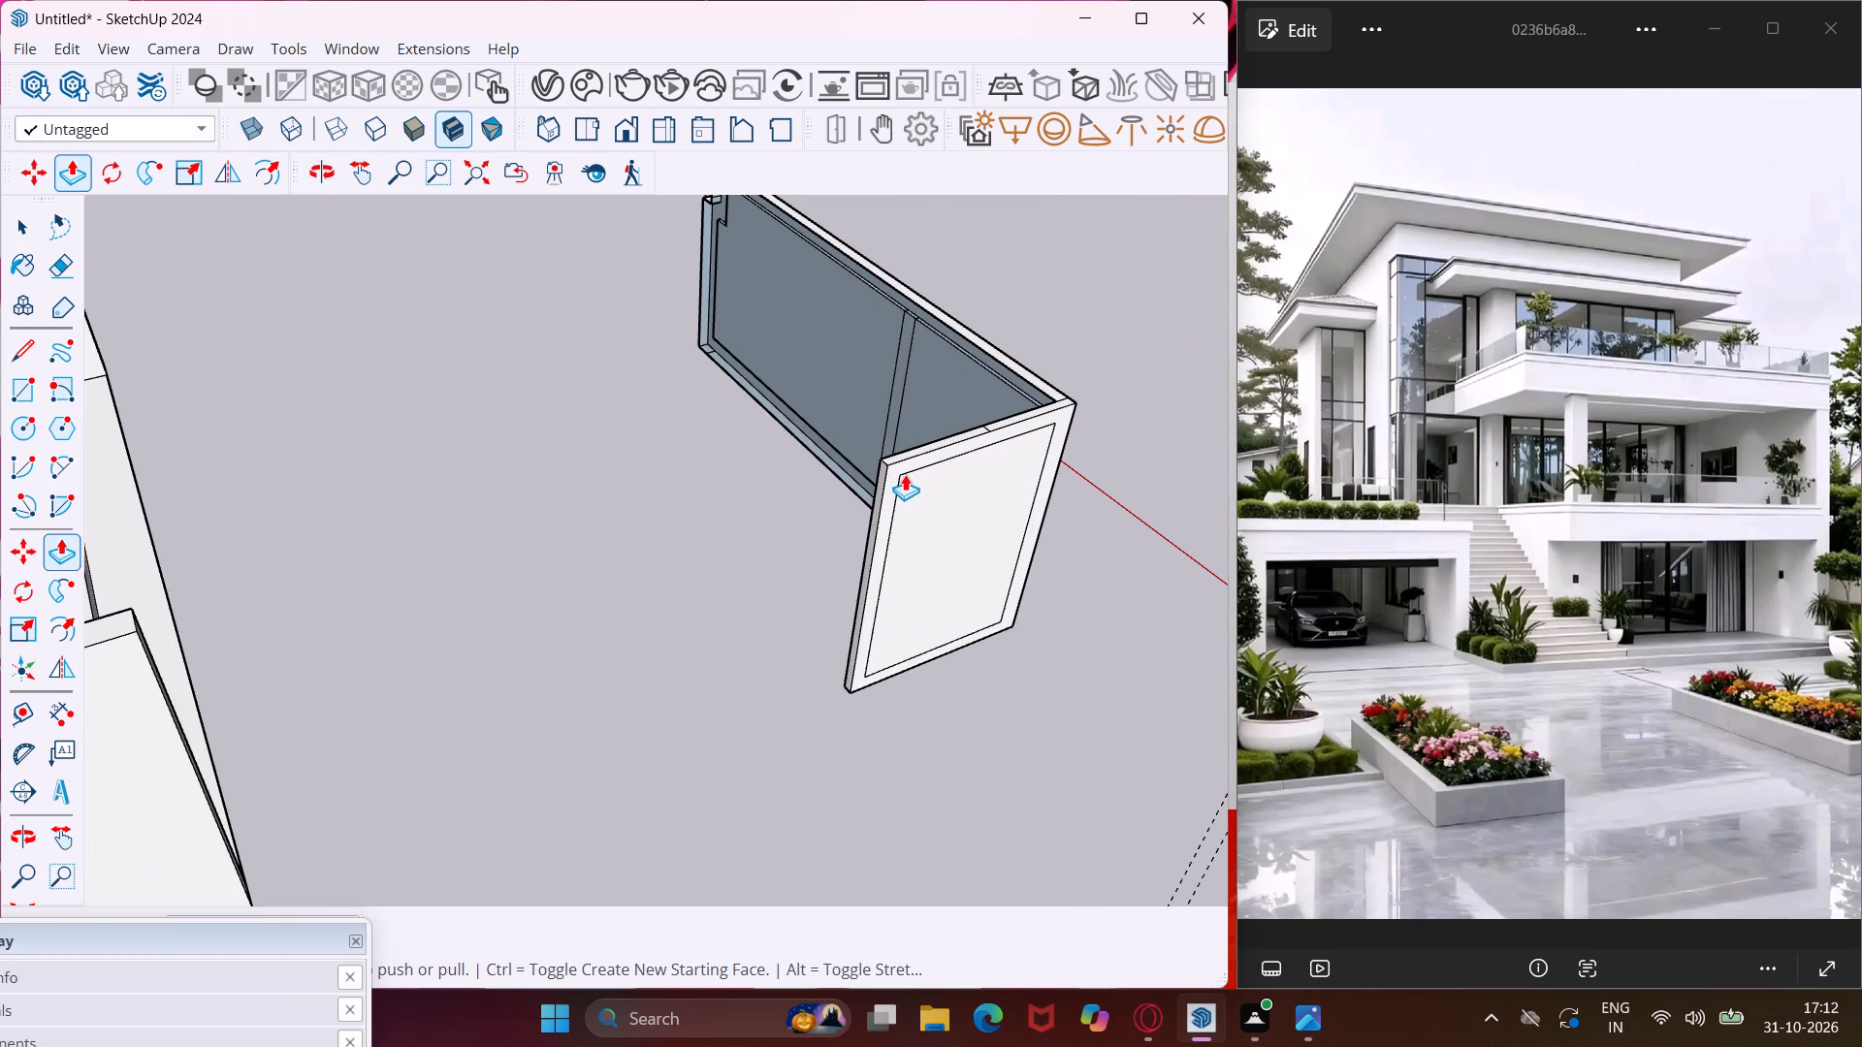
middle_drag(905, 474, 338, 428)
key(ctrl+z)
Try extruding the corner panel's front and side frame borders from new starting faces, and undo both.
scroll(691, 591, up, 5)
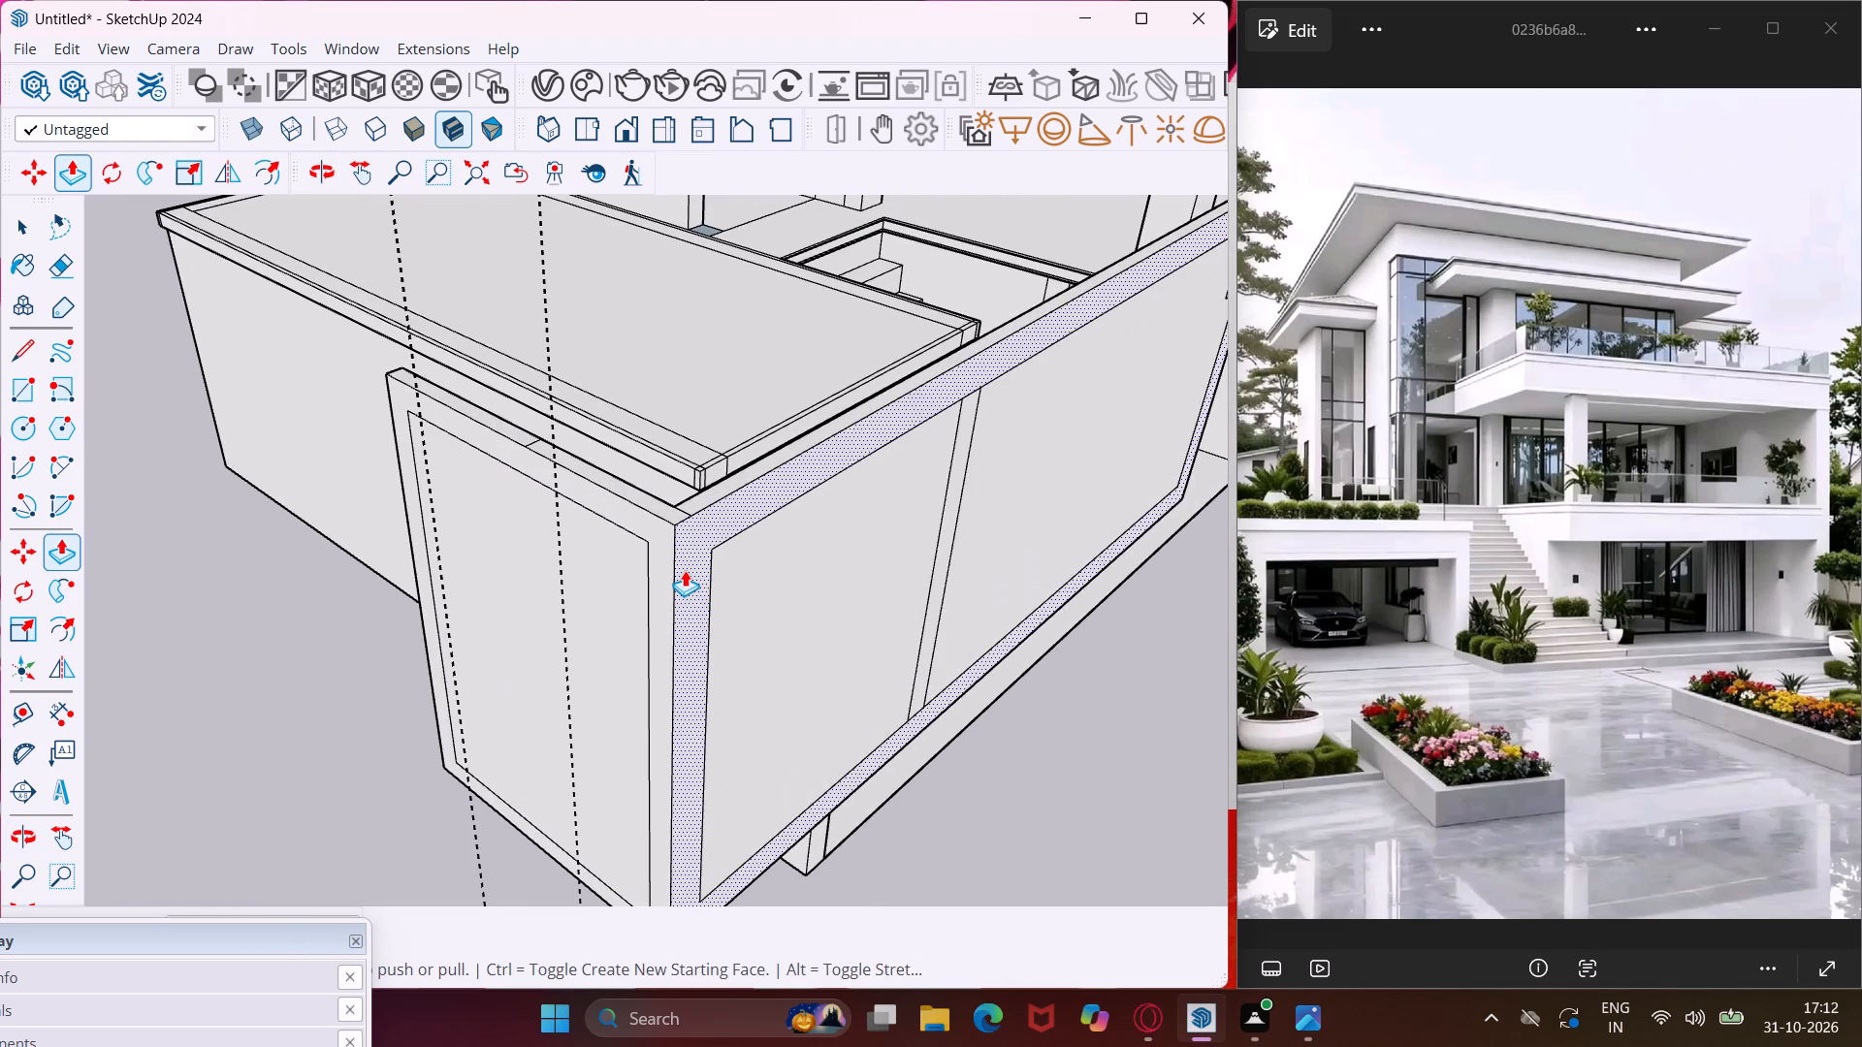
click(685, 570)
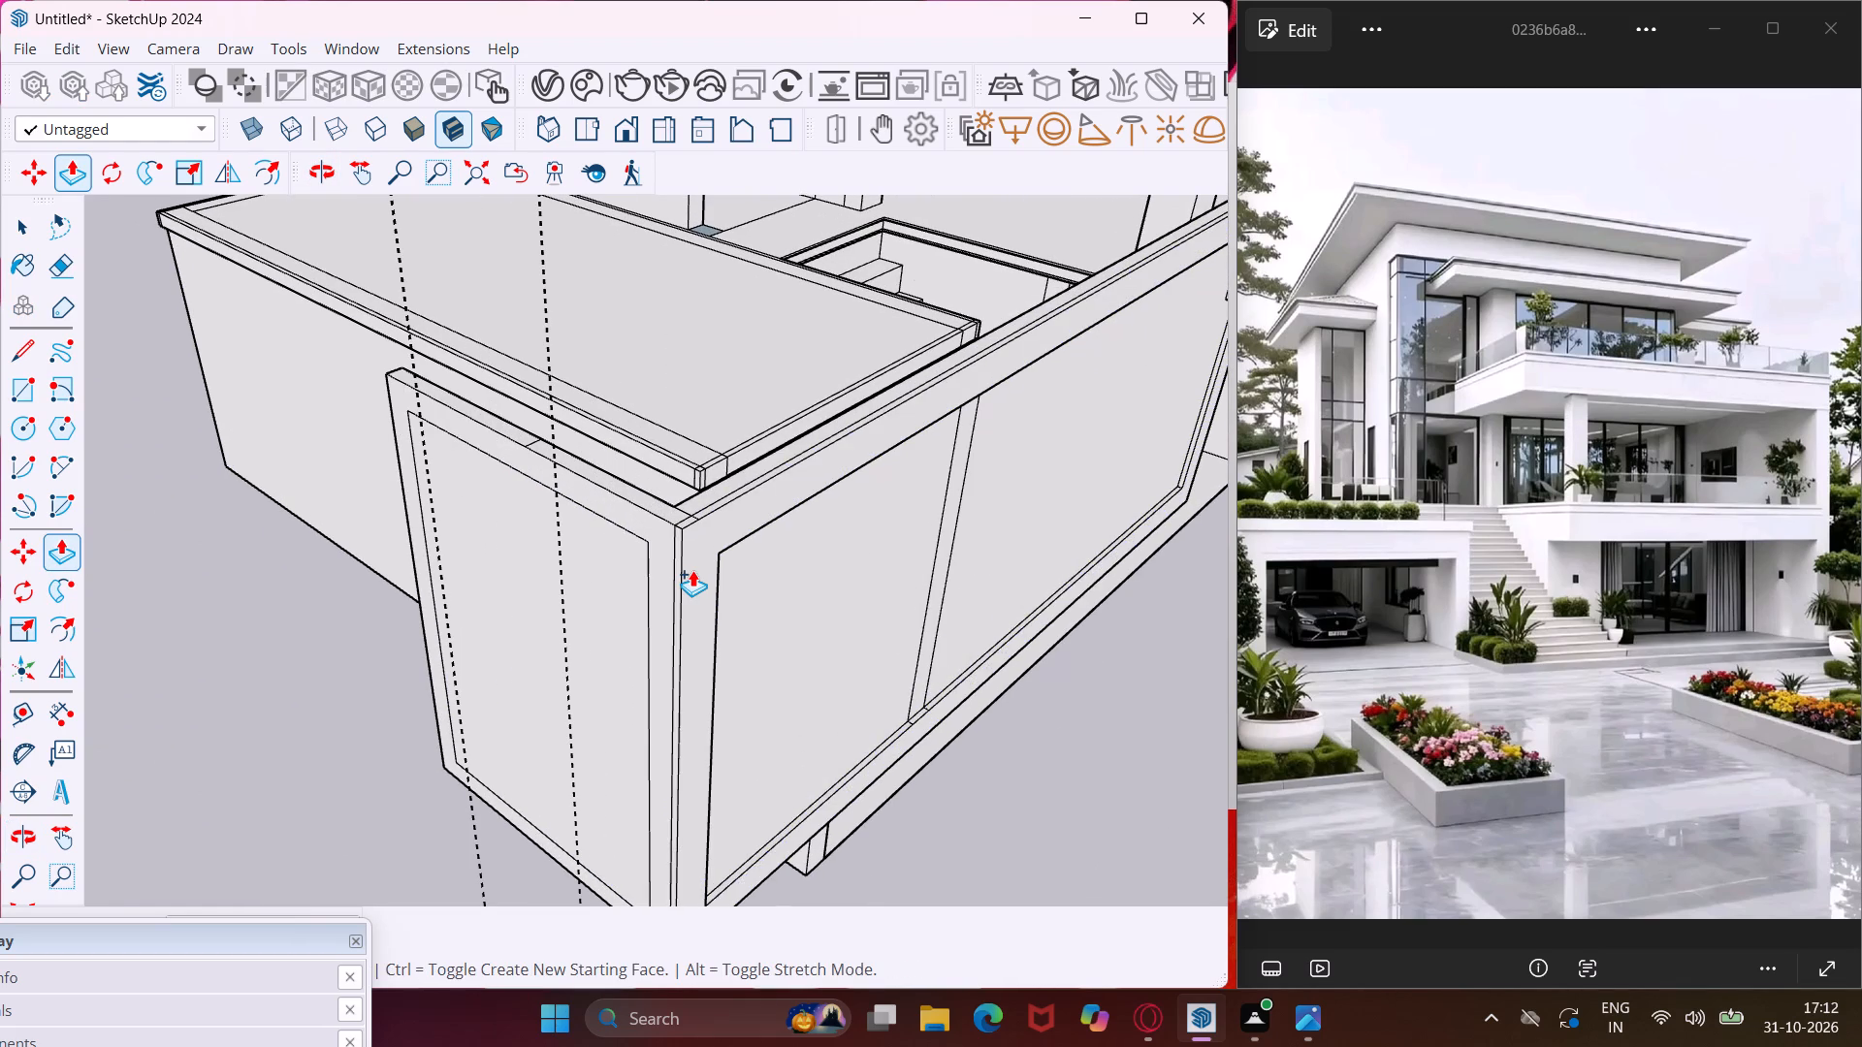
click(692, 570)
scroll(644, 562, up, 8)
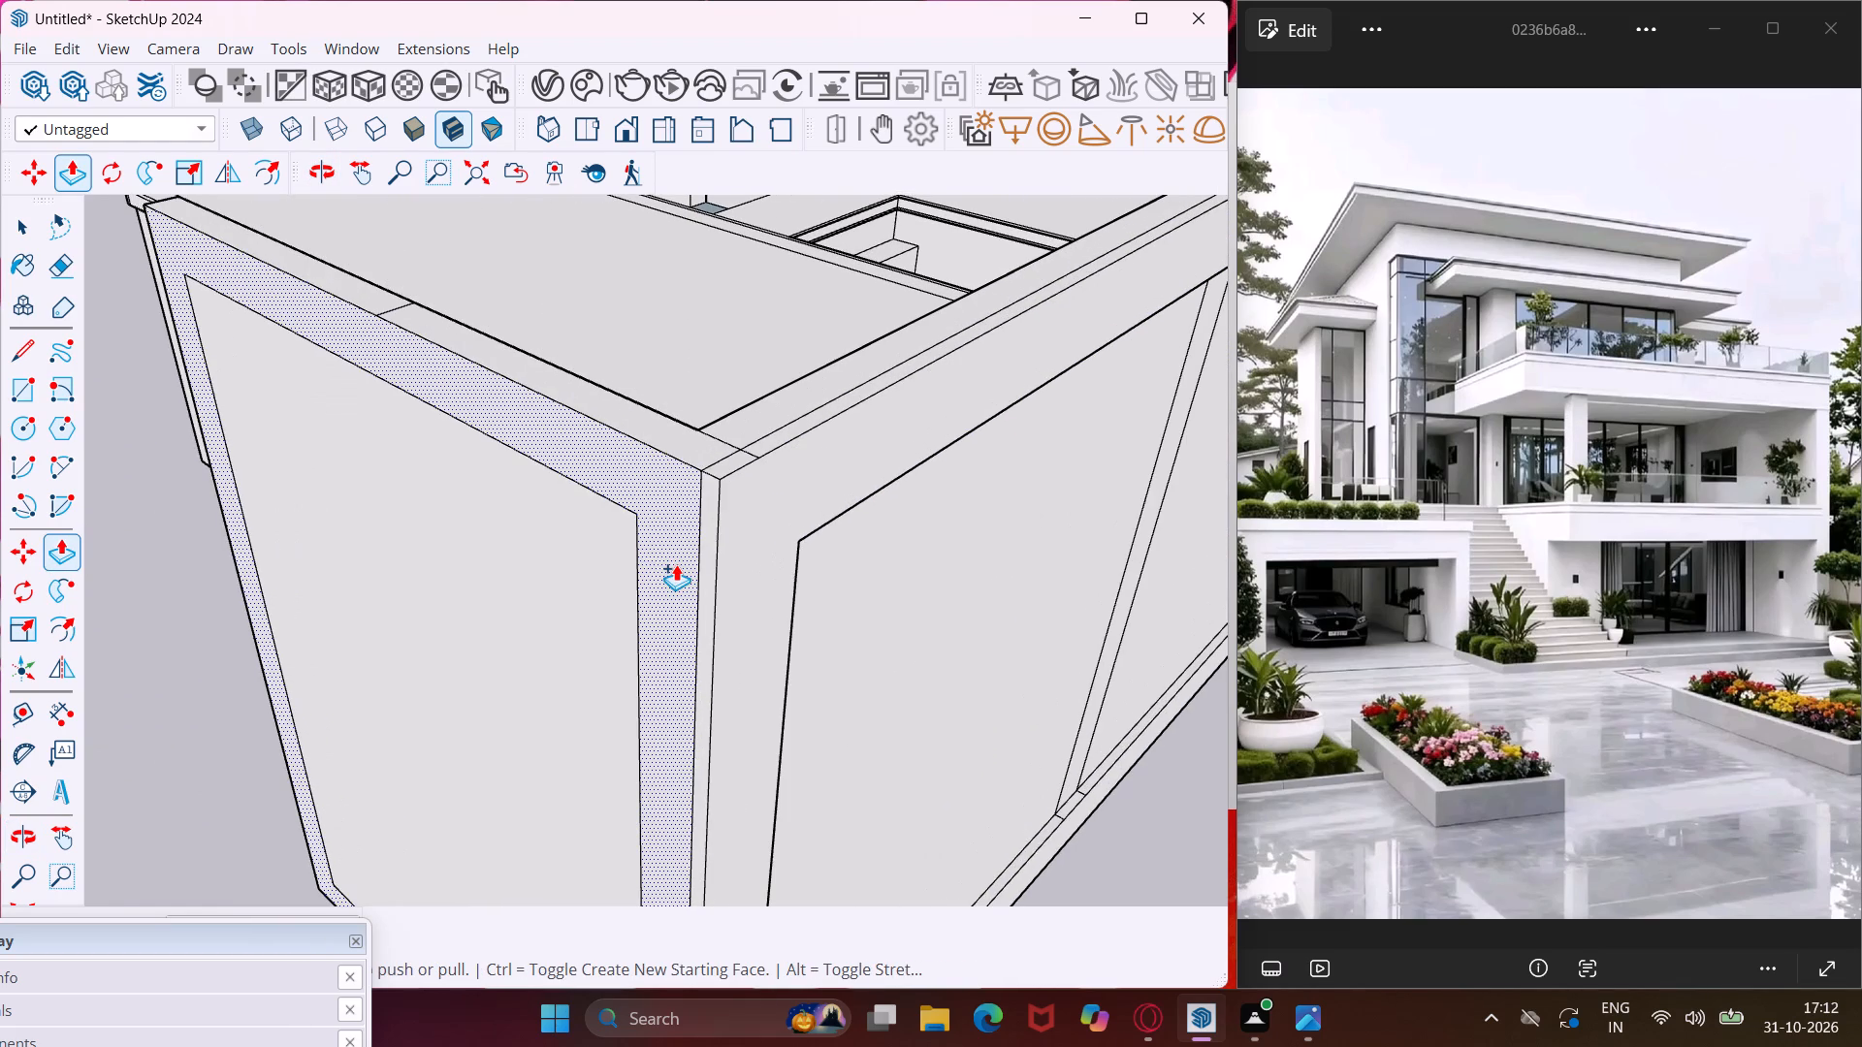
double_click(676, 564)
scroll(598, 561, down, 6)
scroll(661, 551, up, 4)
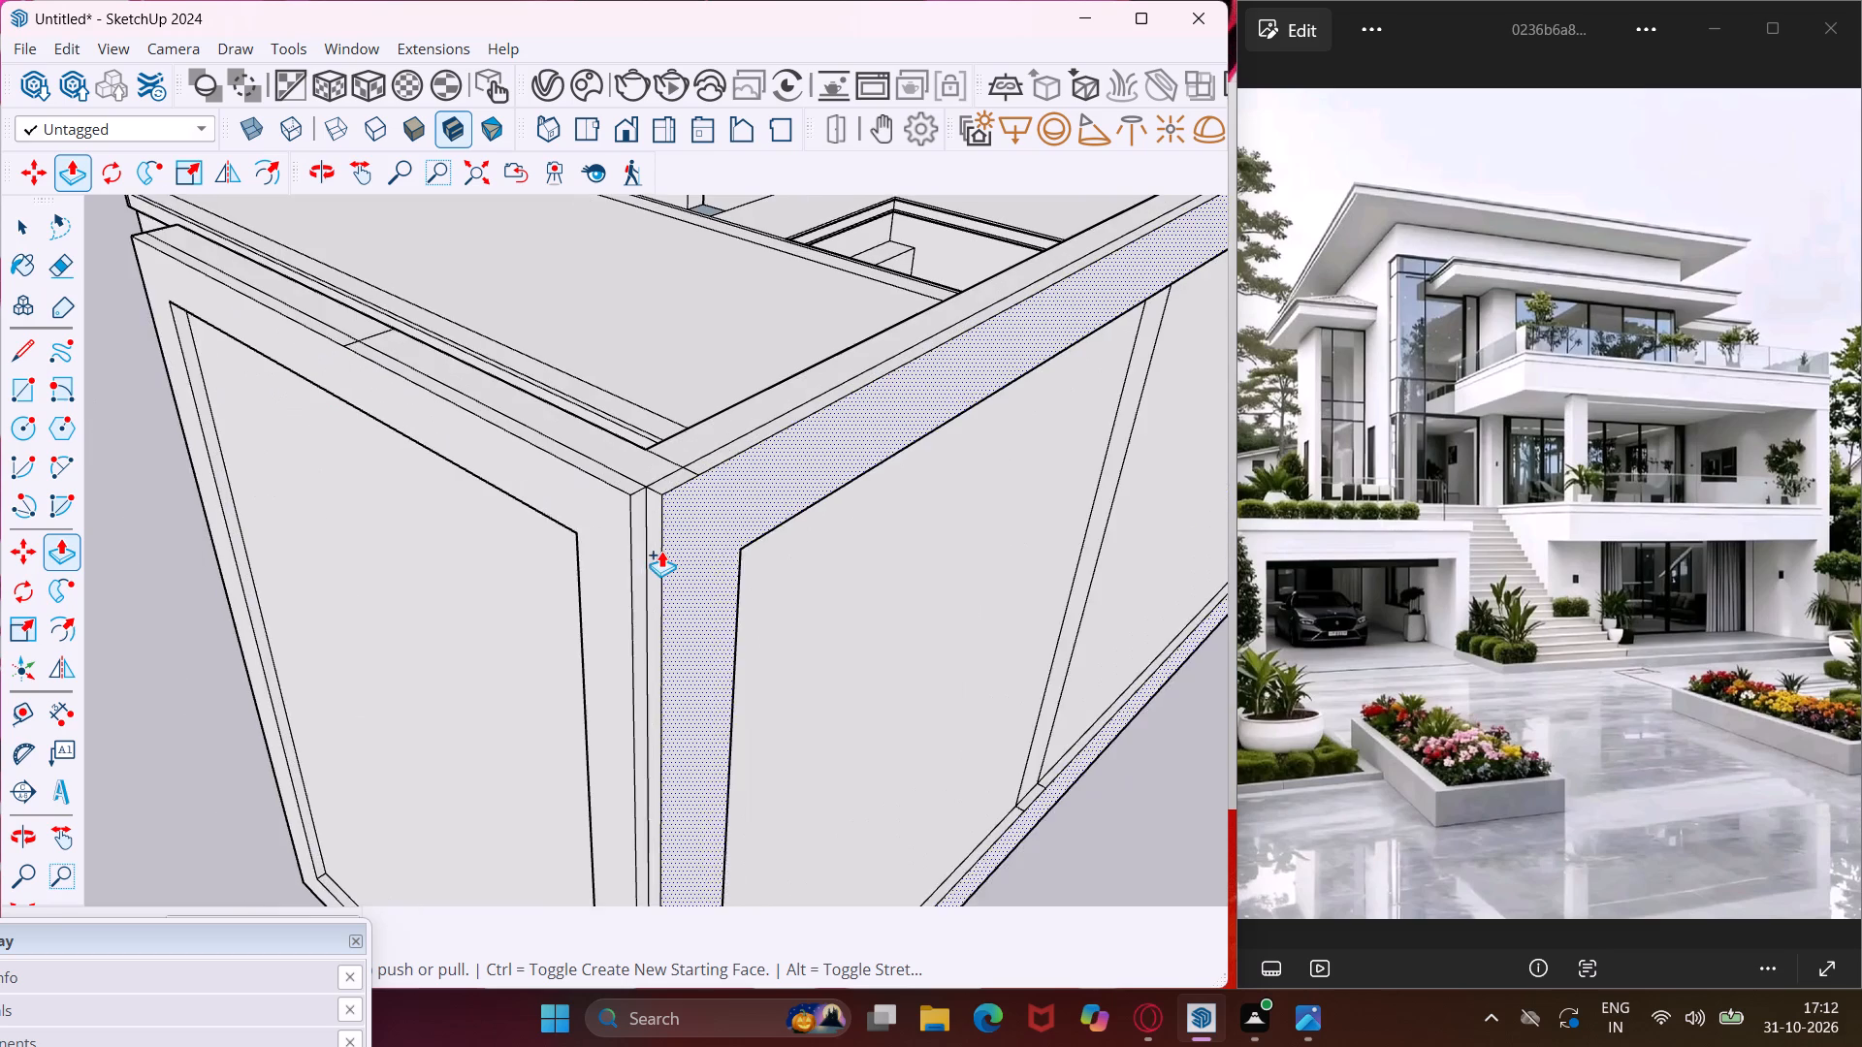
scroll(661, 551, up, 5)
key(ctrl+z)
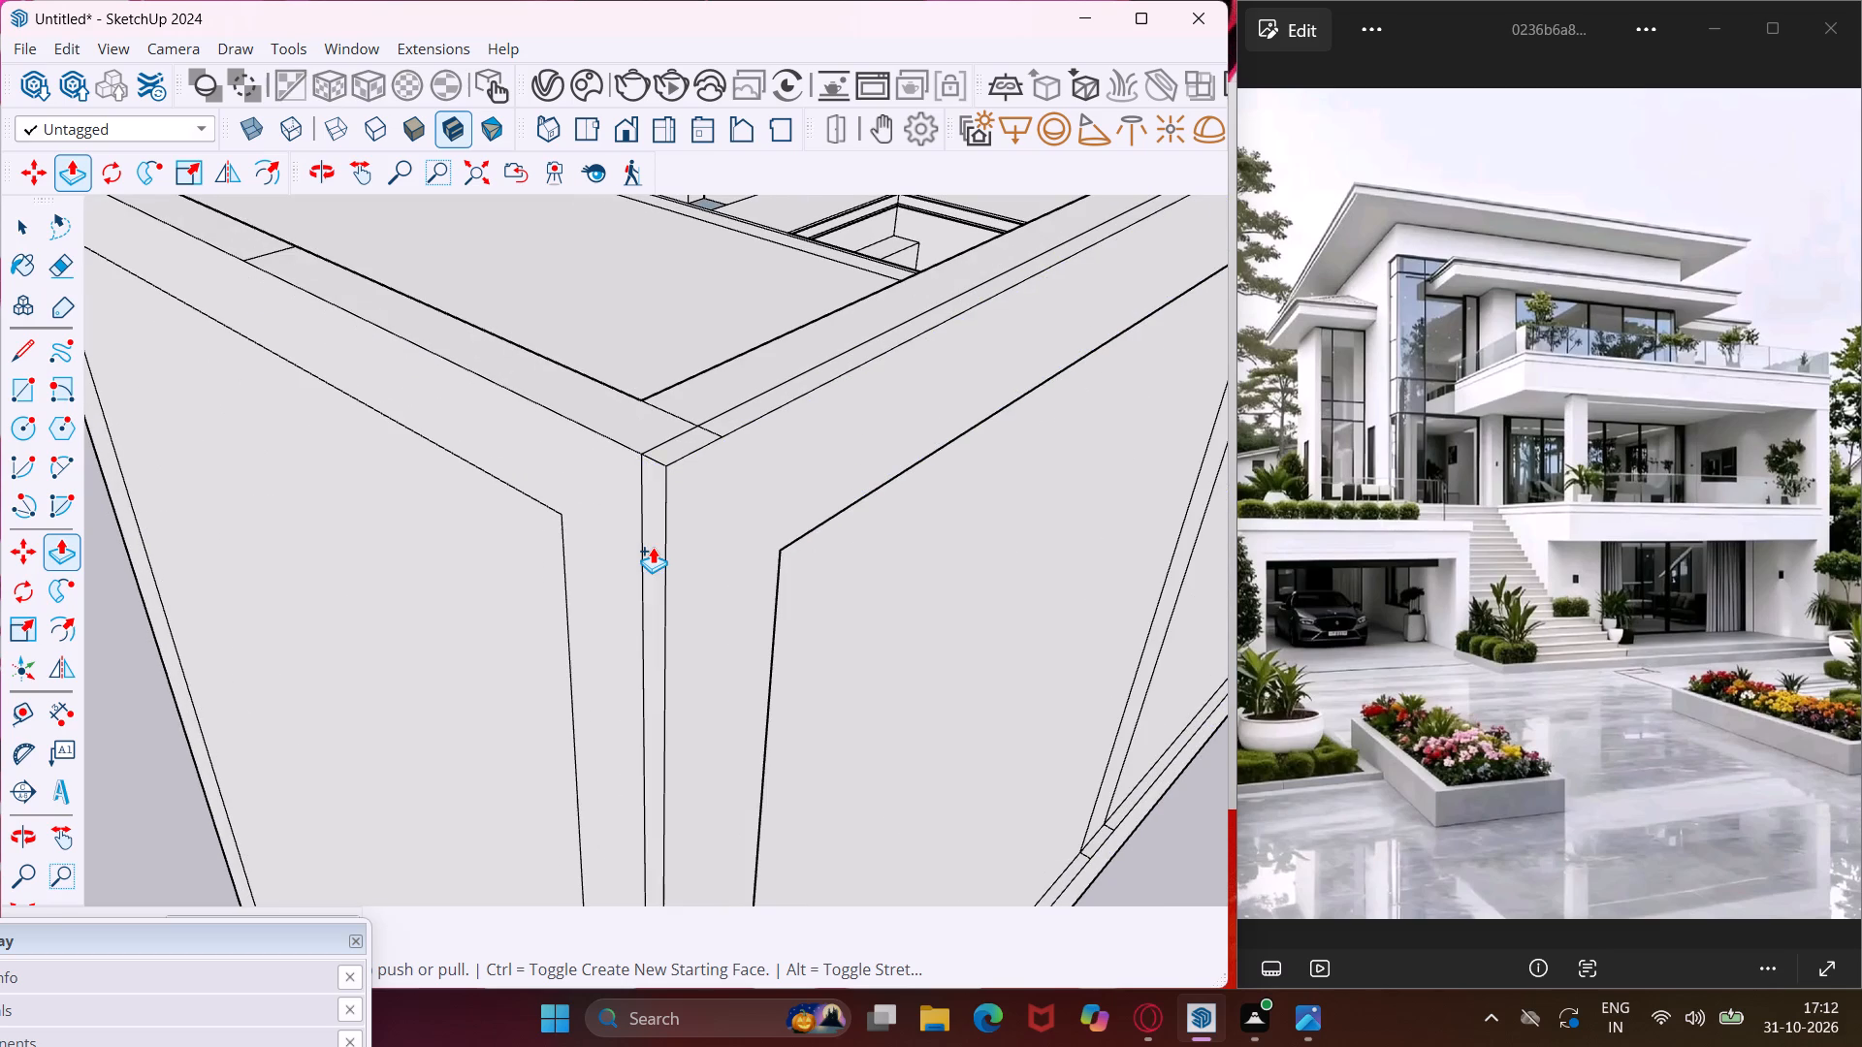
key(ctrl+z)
Extrude the corner panel's front frame border slightly outward and repeat the same distance on the side border and mullion.
click(664, 560)
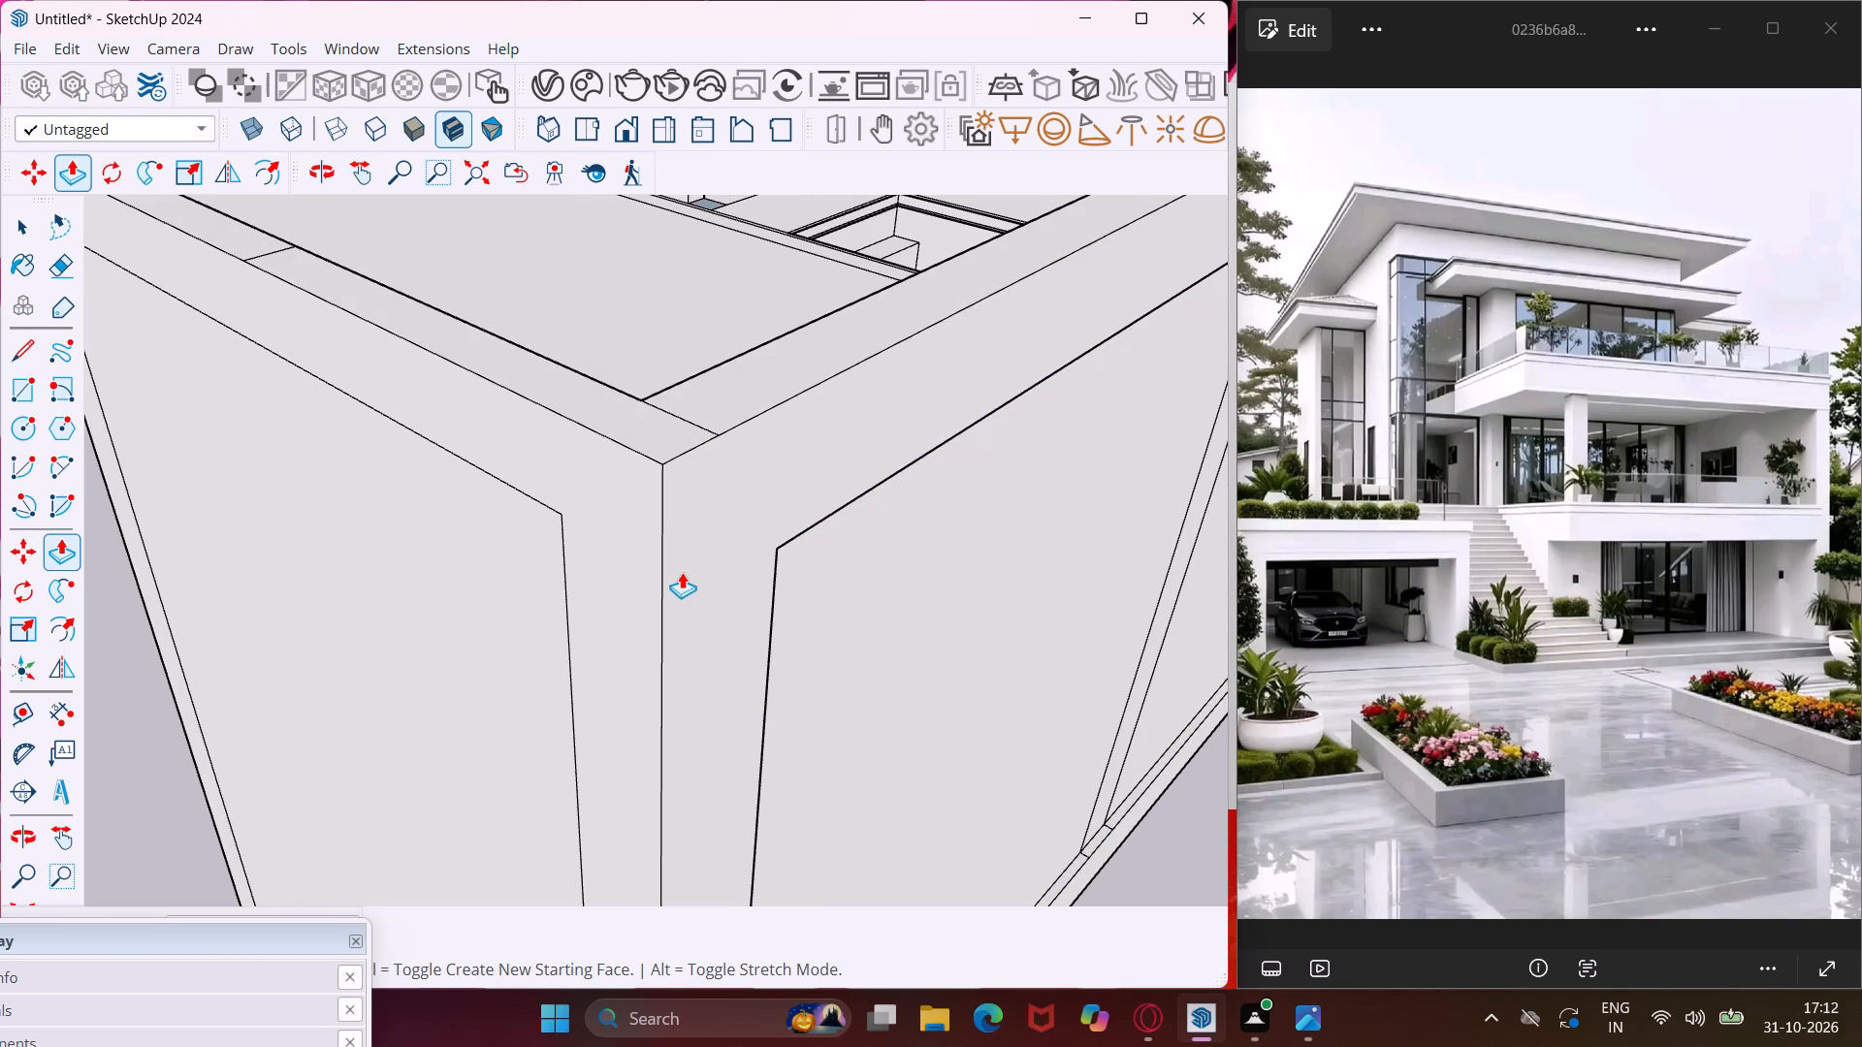
click(686, 574)
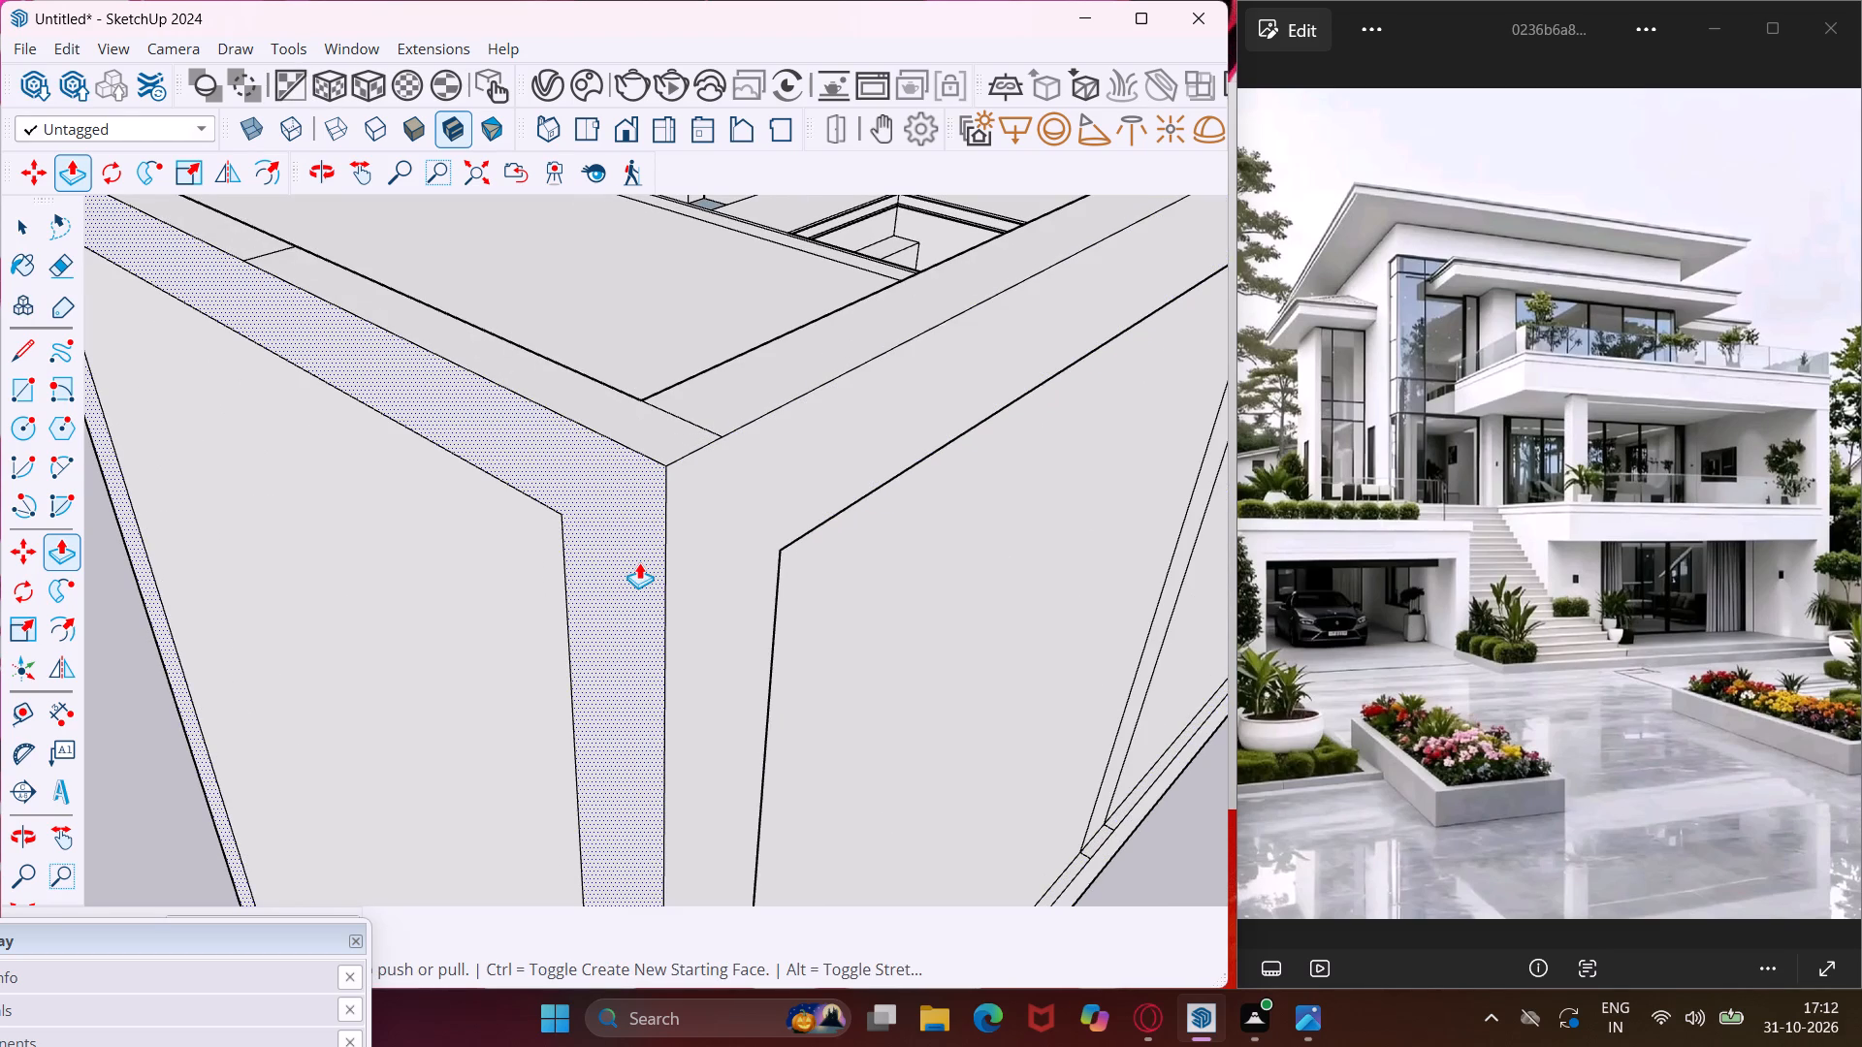
double_click(639, 562)
scroll(501, 519, down, 5)
scroll(1054, 422, up, 4)
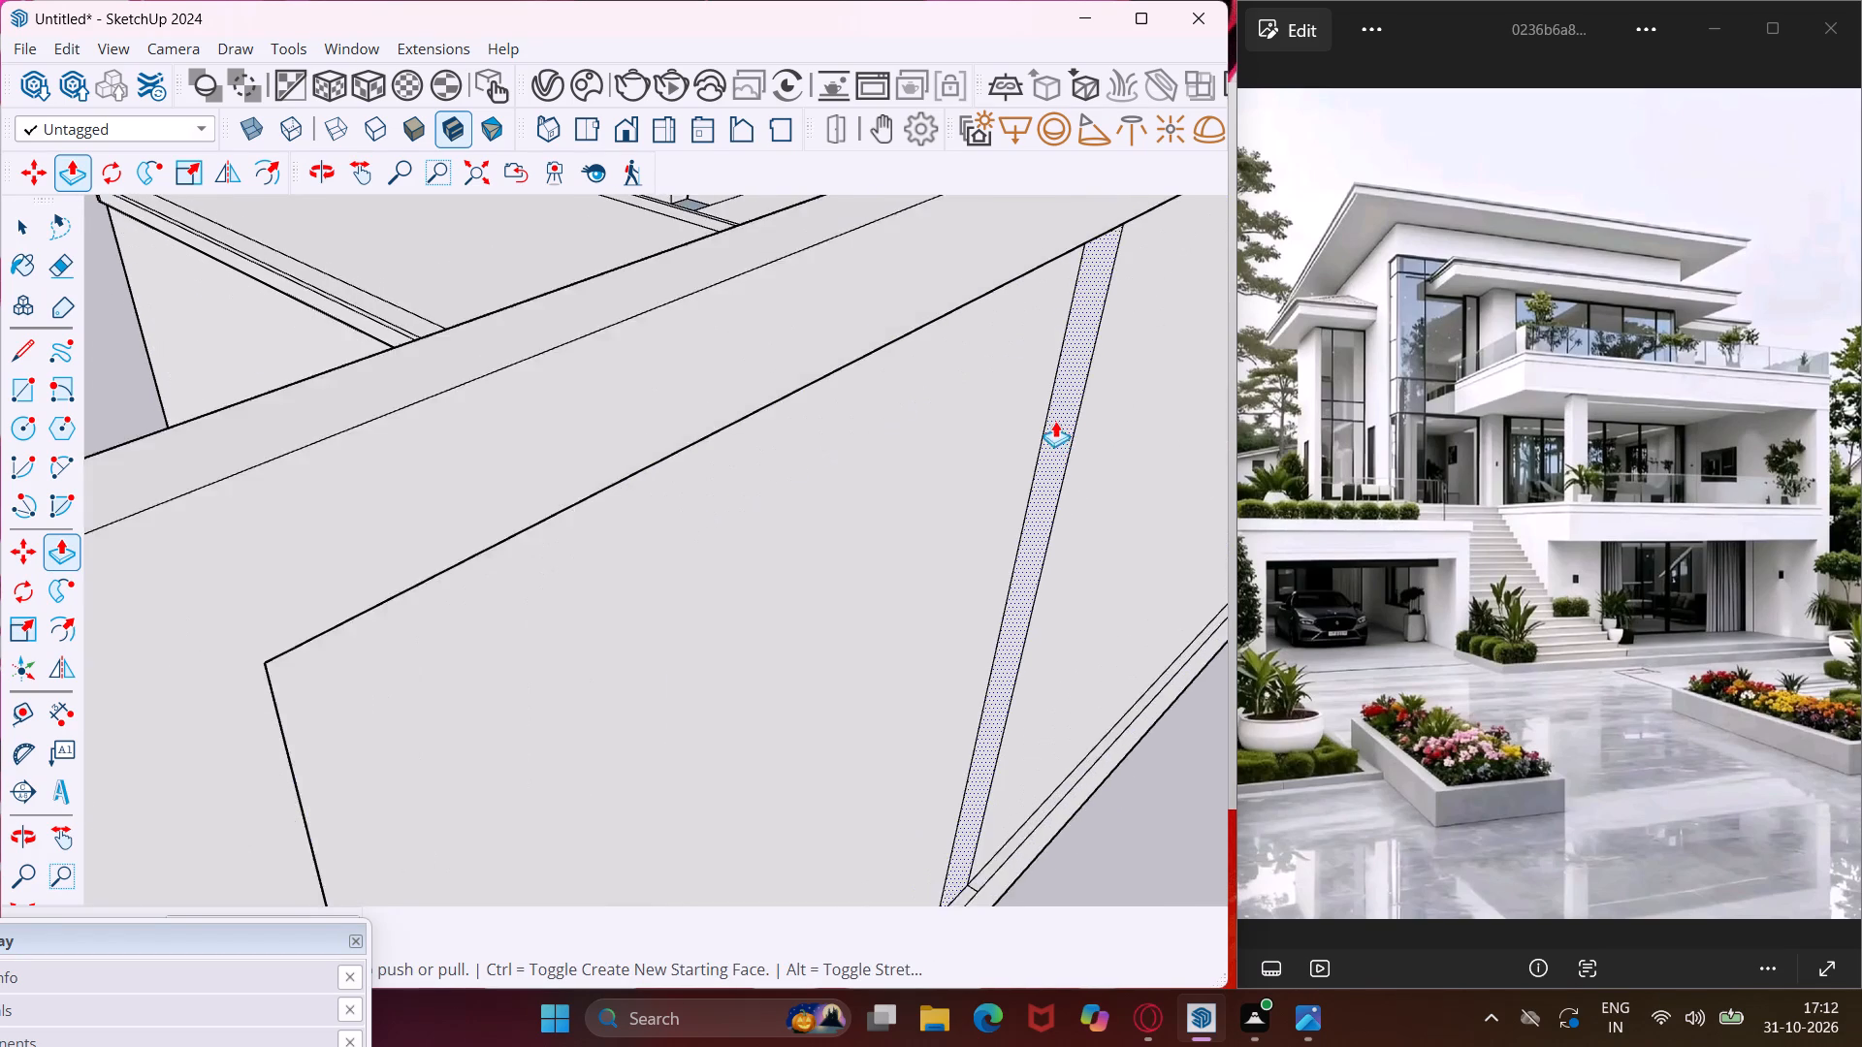
scroll(1055, 421, up, 4)
double_click(1062, 419)
Examine the corner panel alongside the villa and the frame of the large L-shaped window panel in front of it.
scroll(991, 428, down, 7)
scroll(863, 440, down, 4)
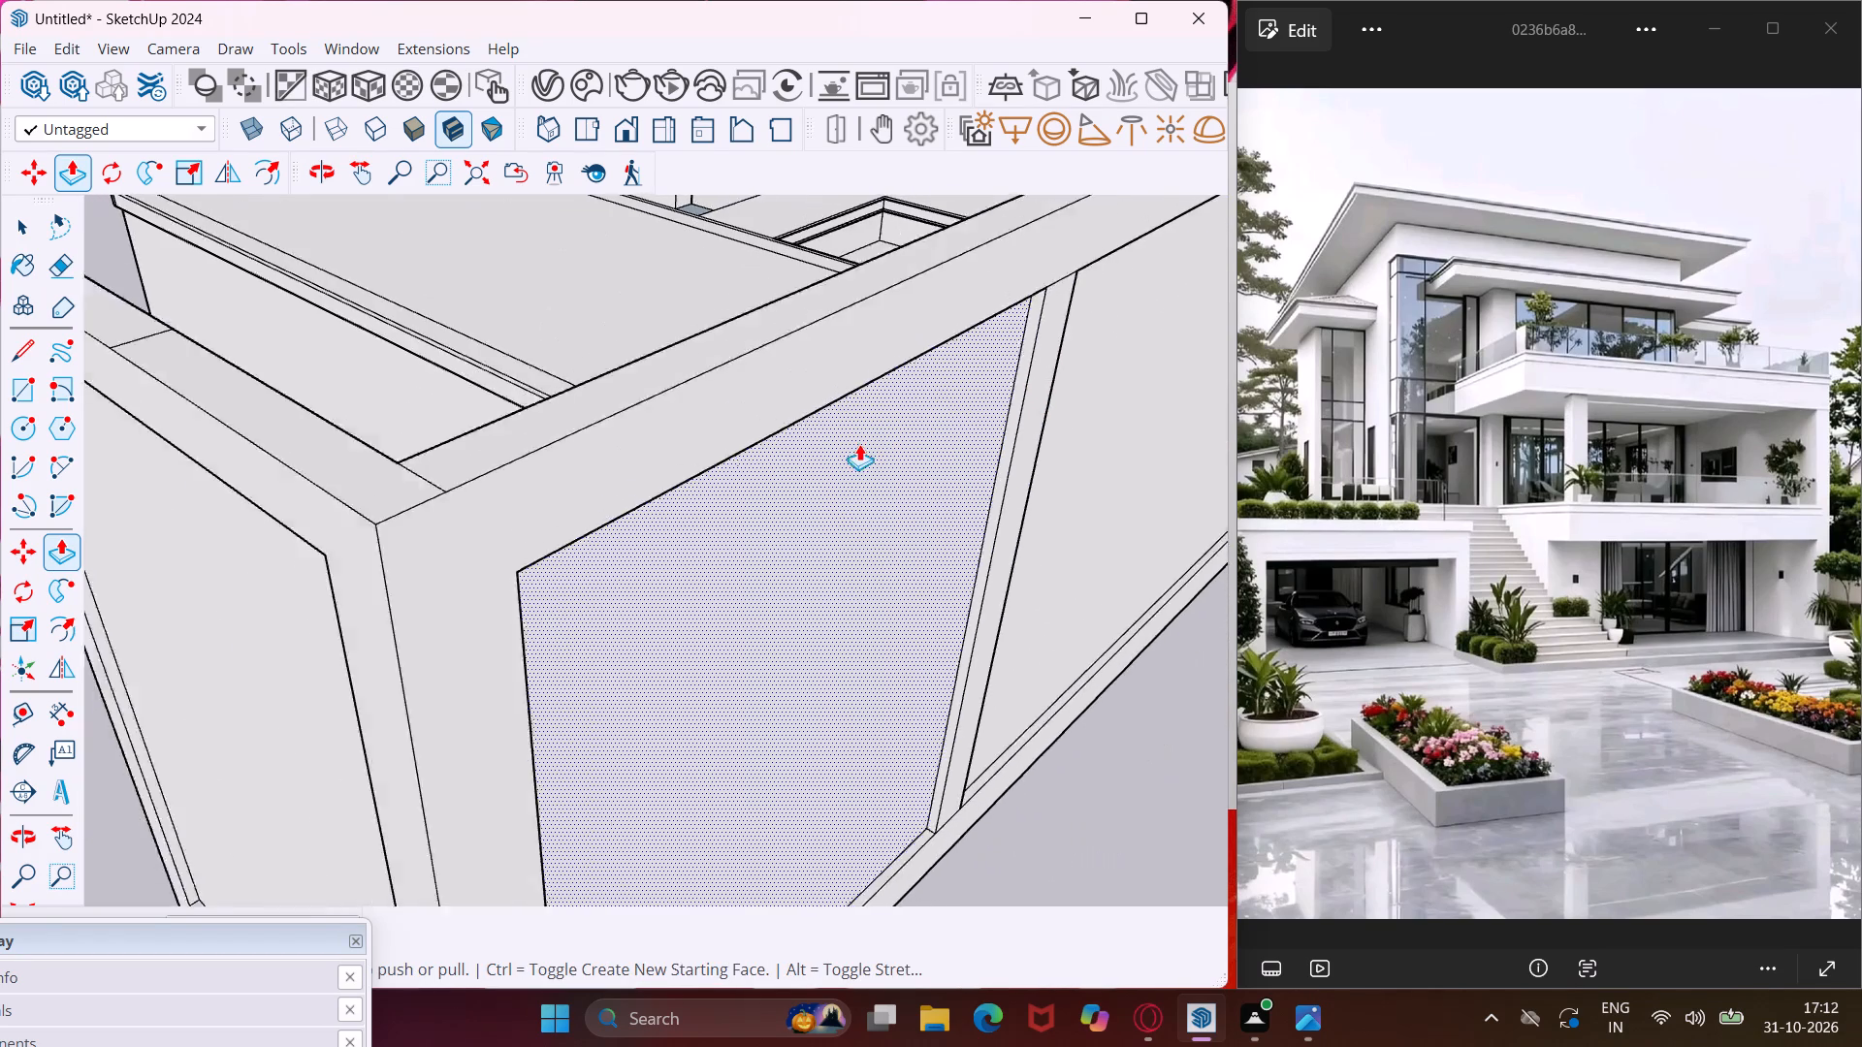
scroll(859, 444, down, 5)
scroll(853, 447, up, 1)
scroll(780, 468, down, 15)
scroll(762, 479, down, 13)
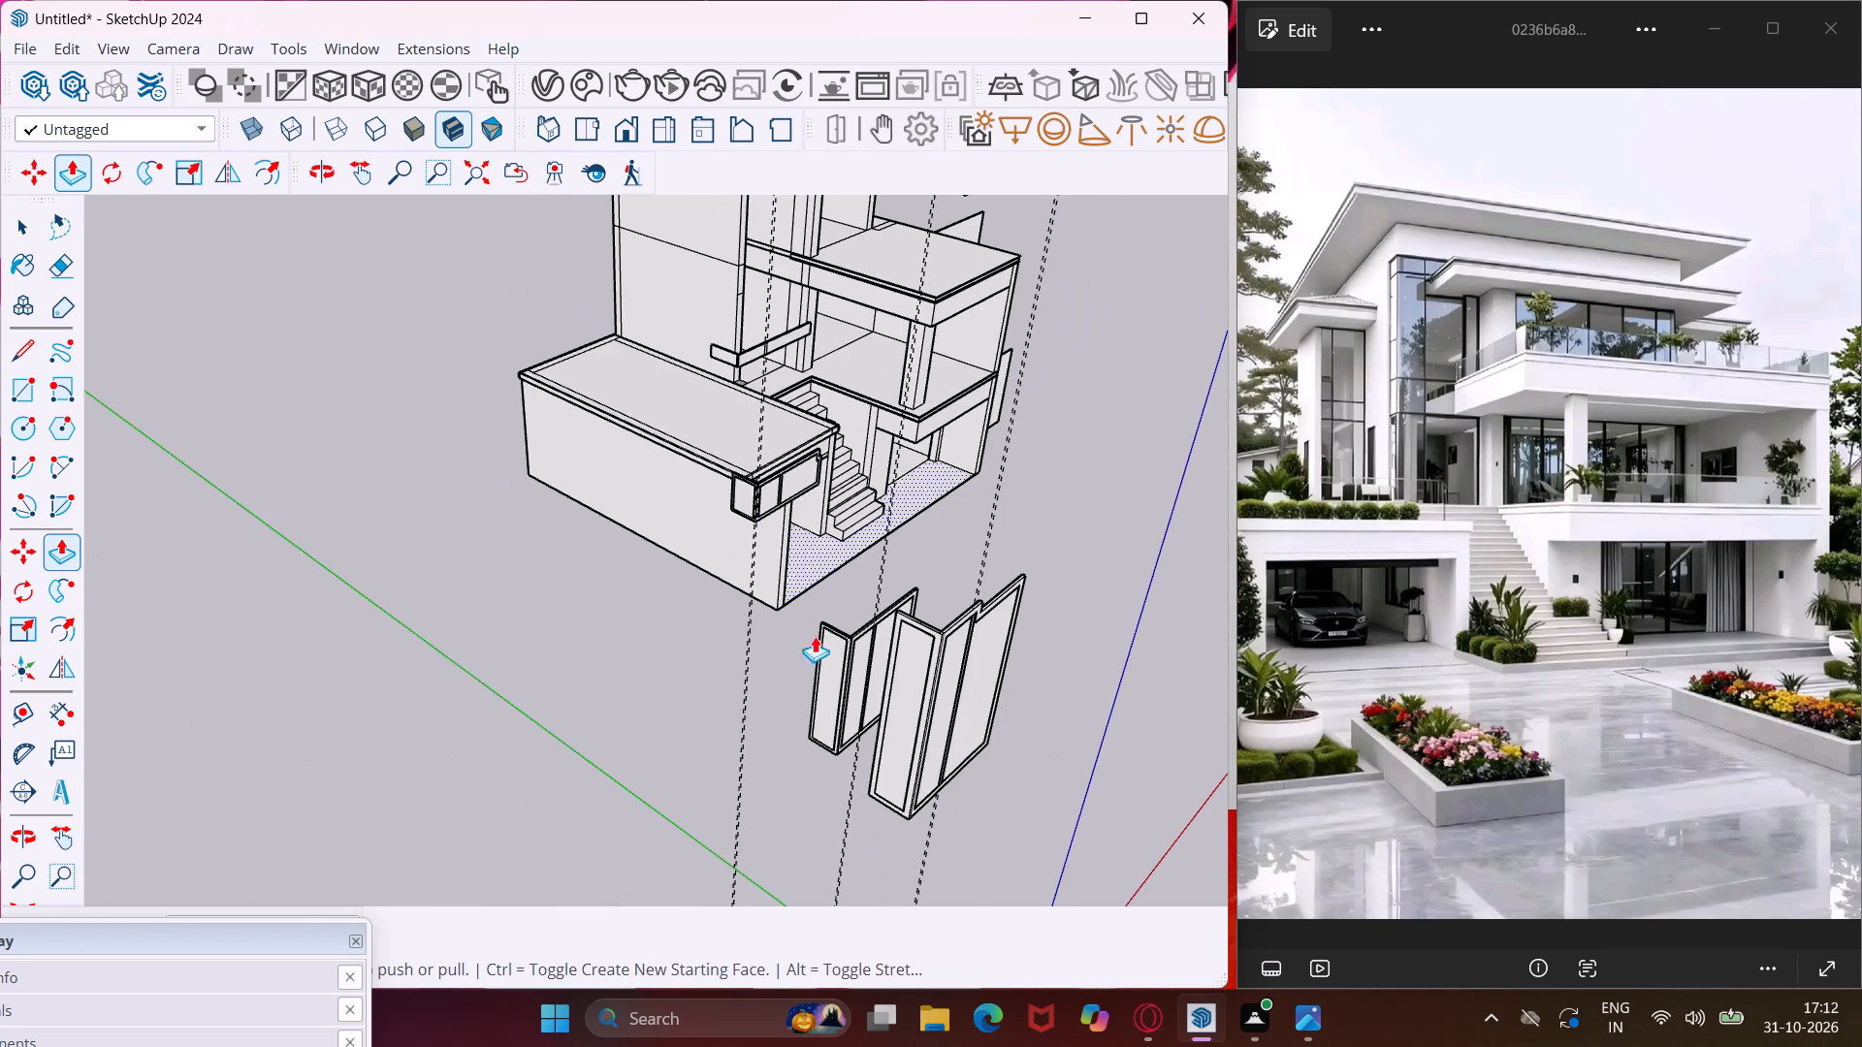
scroll(934, 639, up, 19)
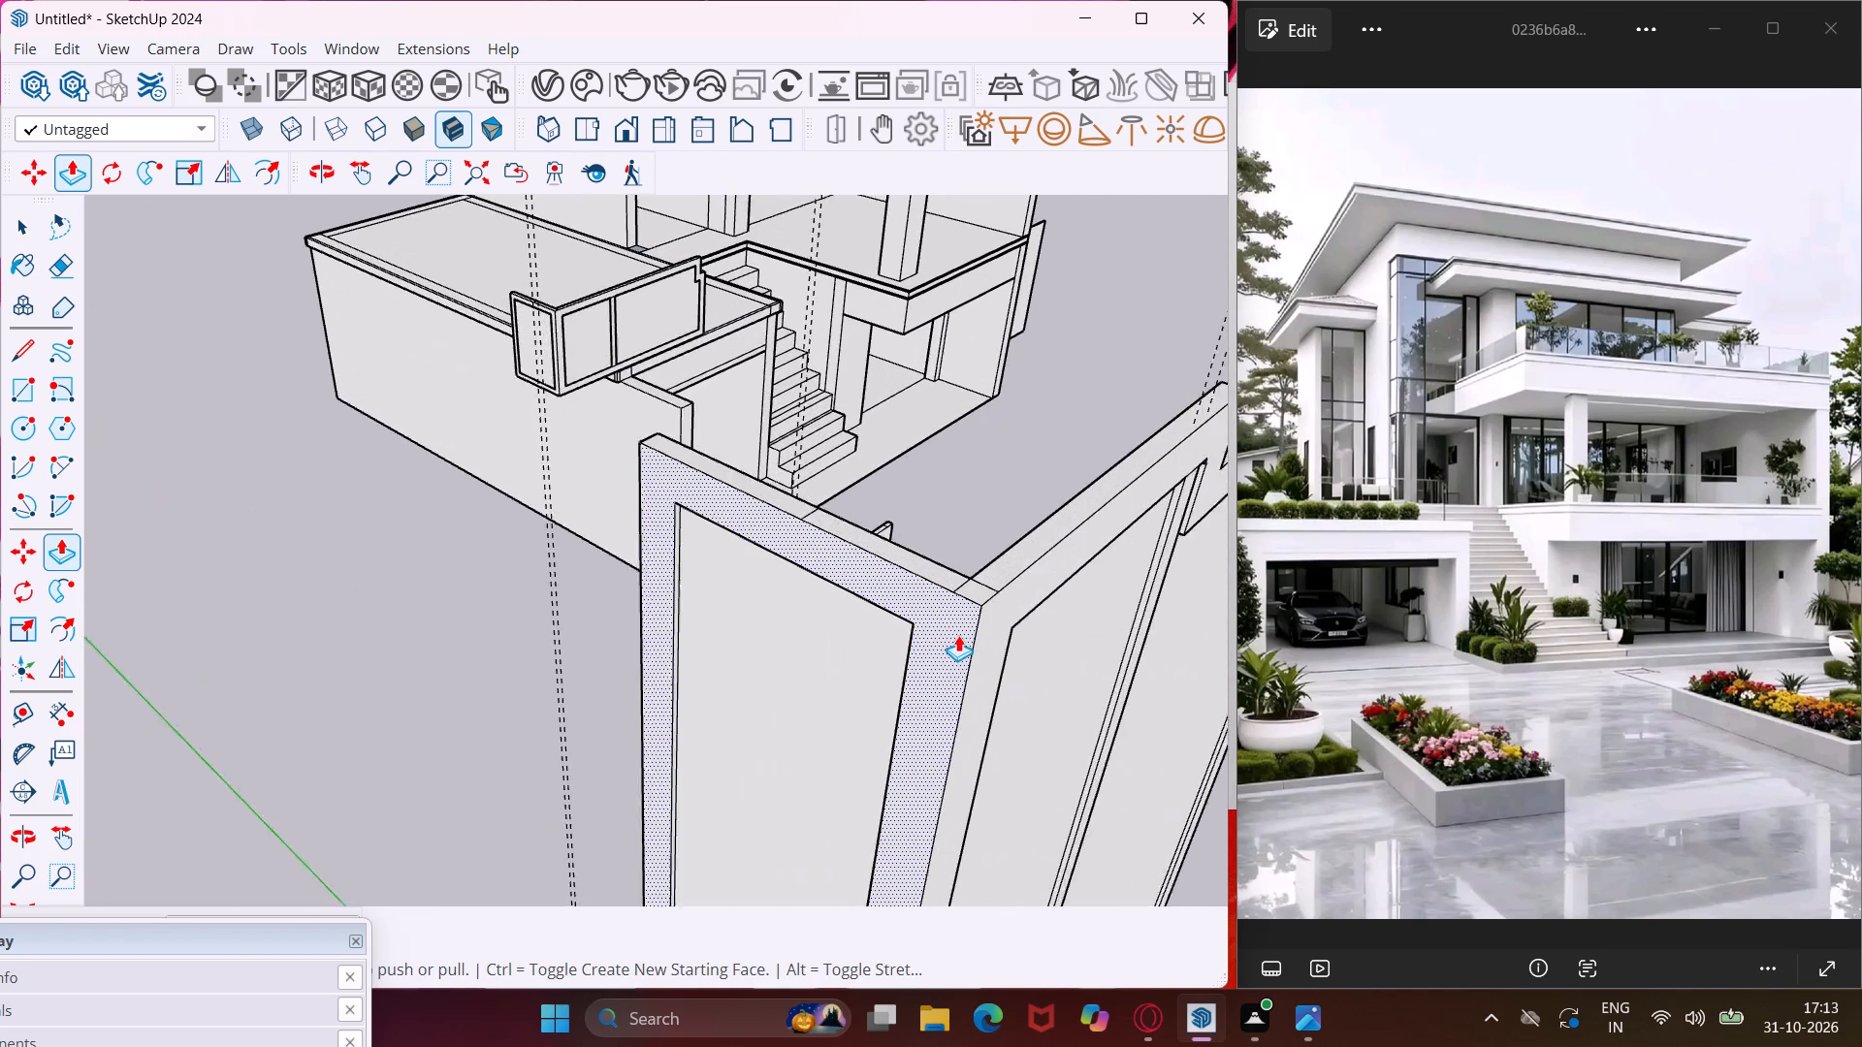
scroll(958, 635, up, 8)
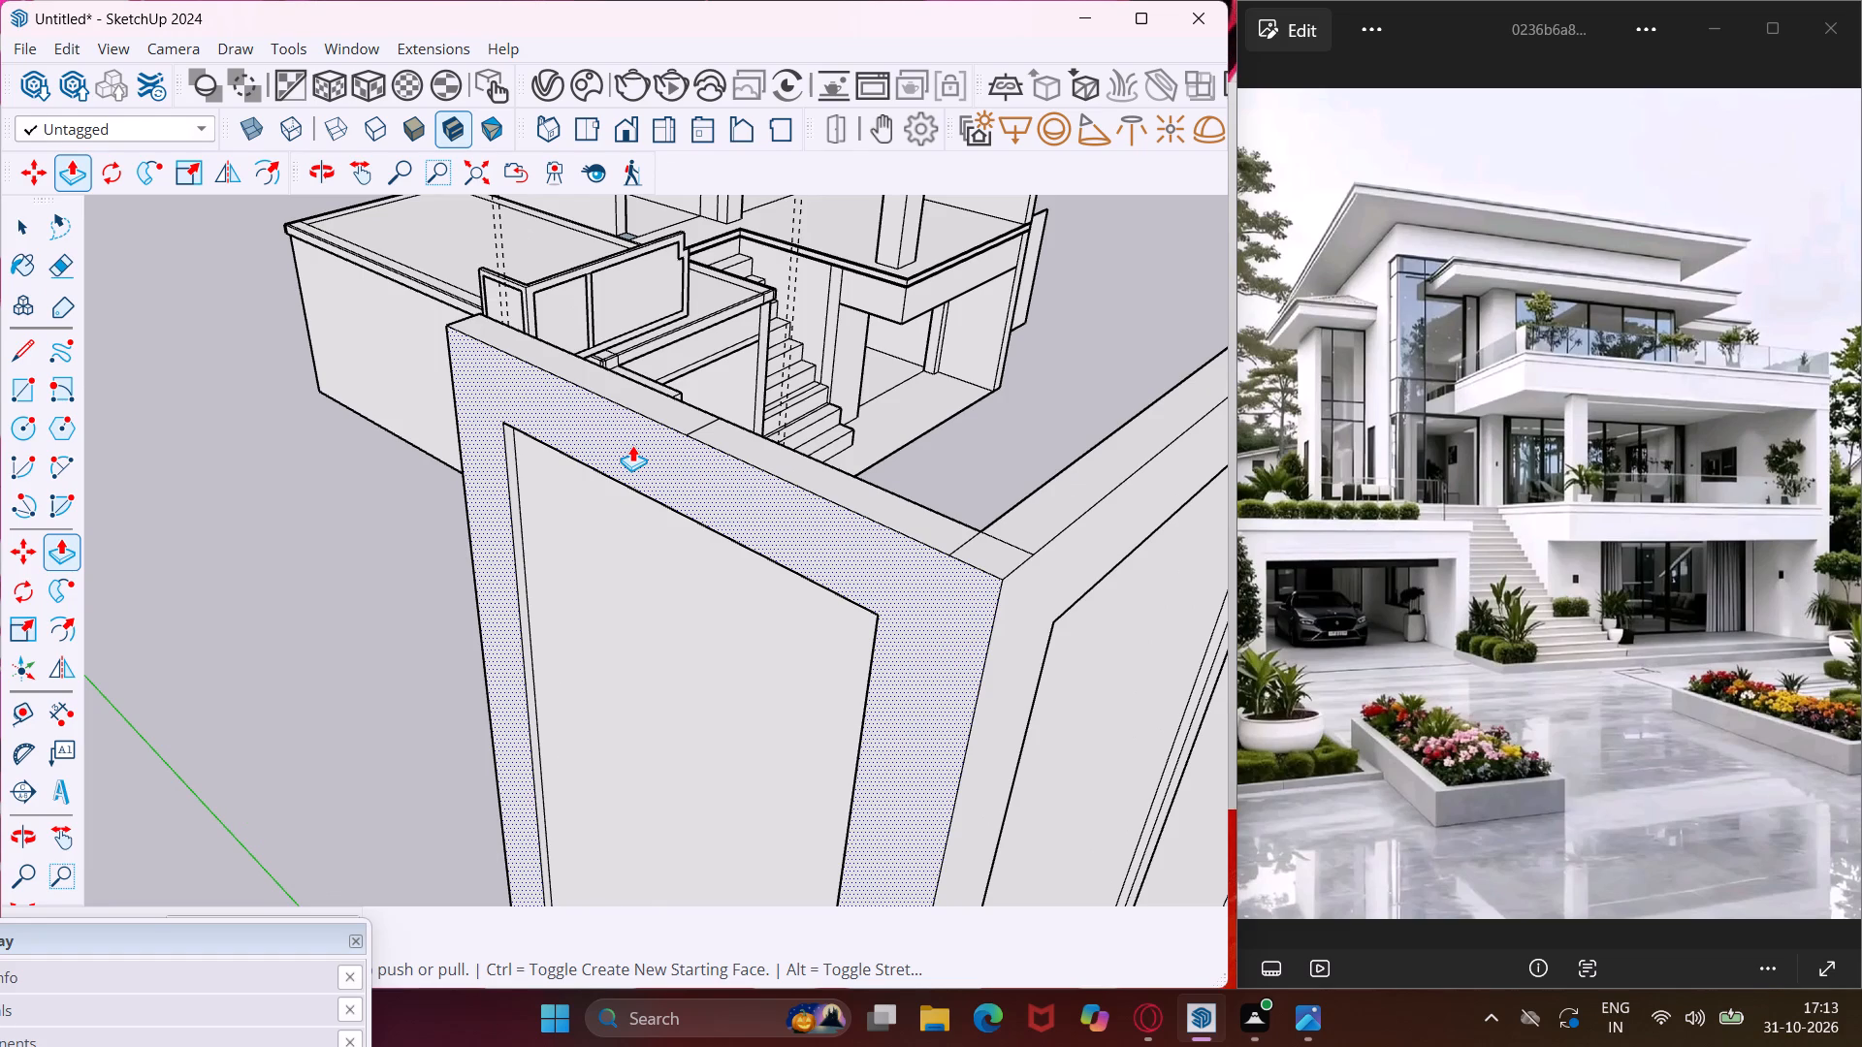
Extrude the side frame border of the large stepped L-shaped window panel slightly with Push/Pull.
click(632, 445)
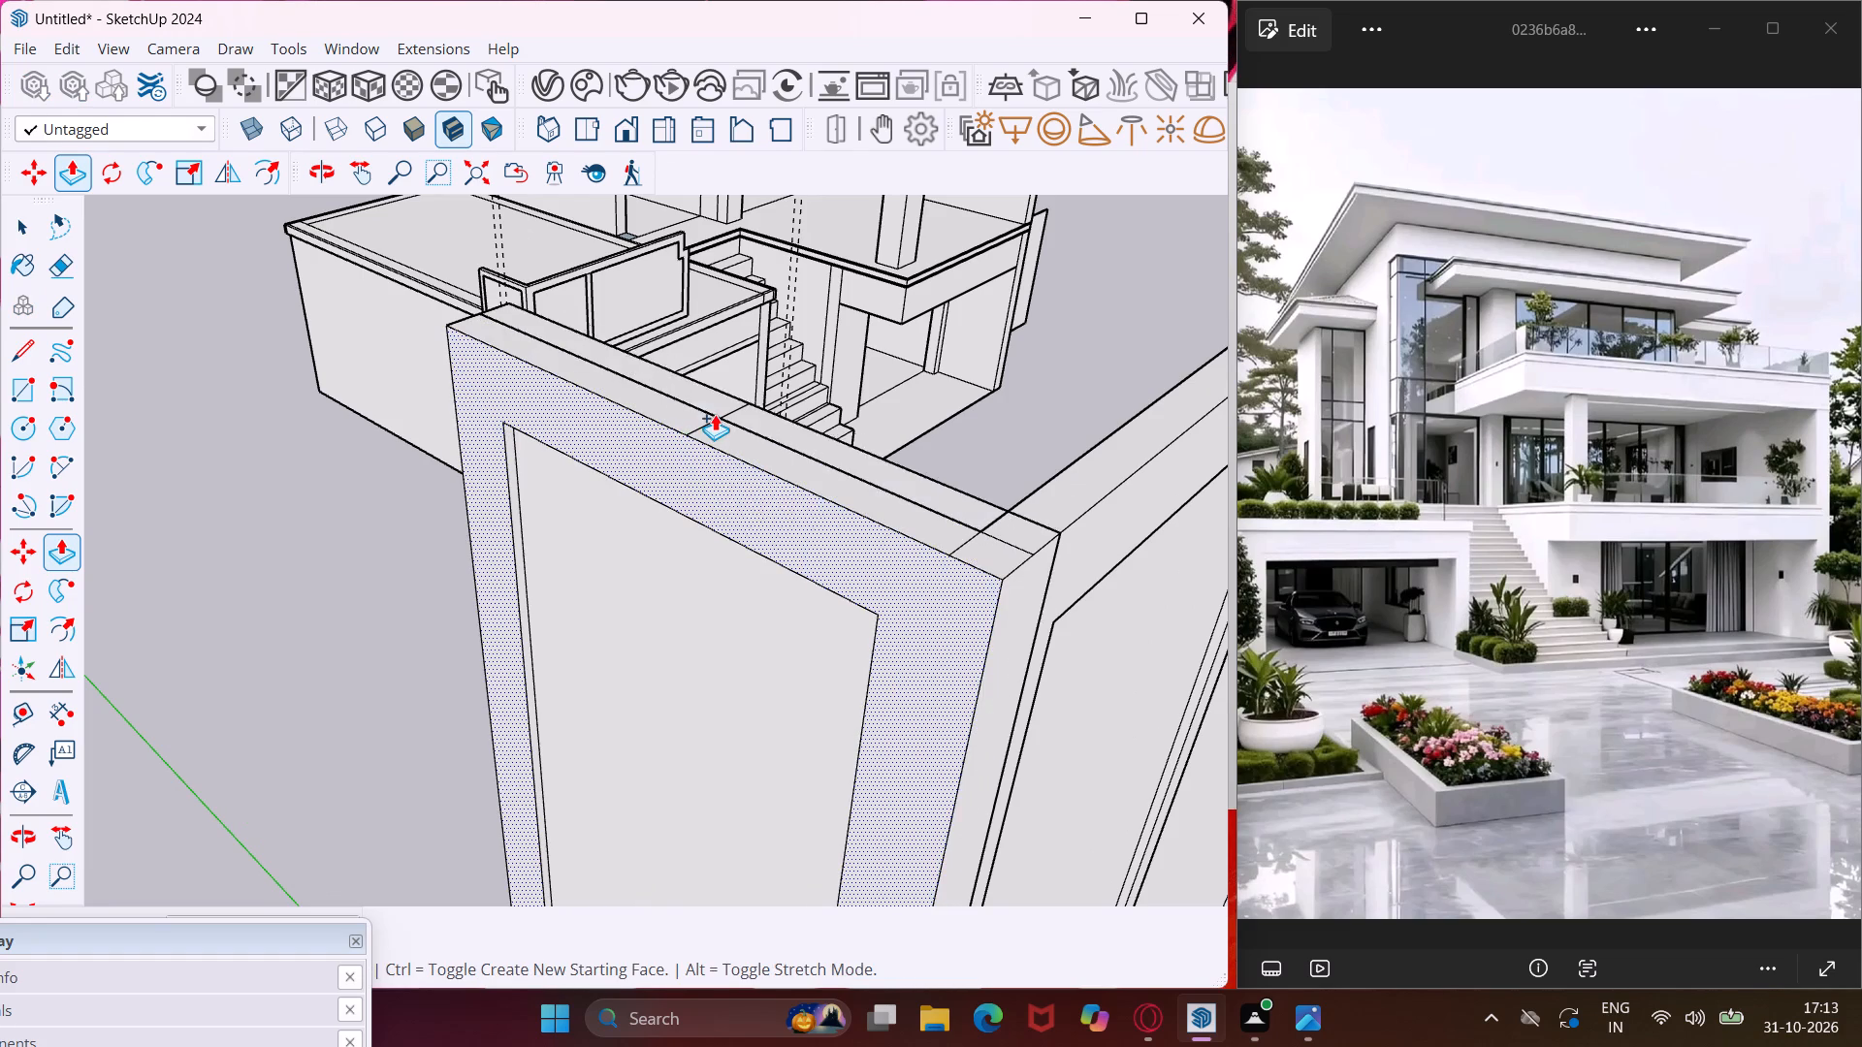
middle_drag(716, 413, 495, 487)
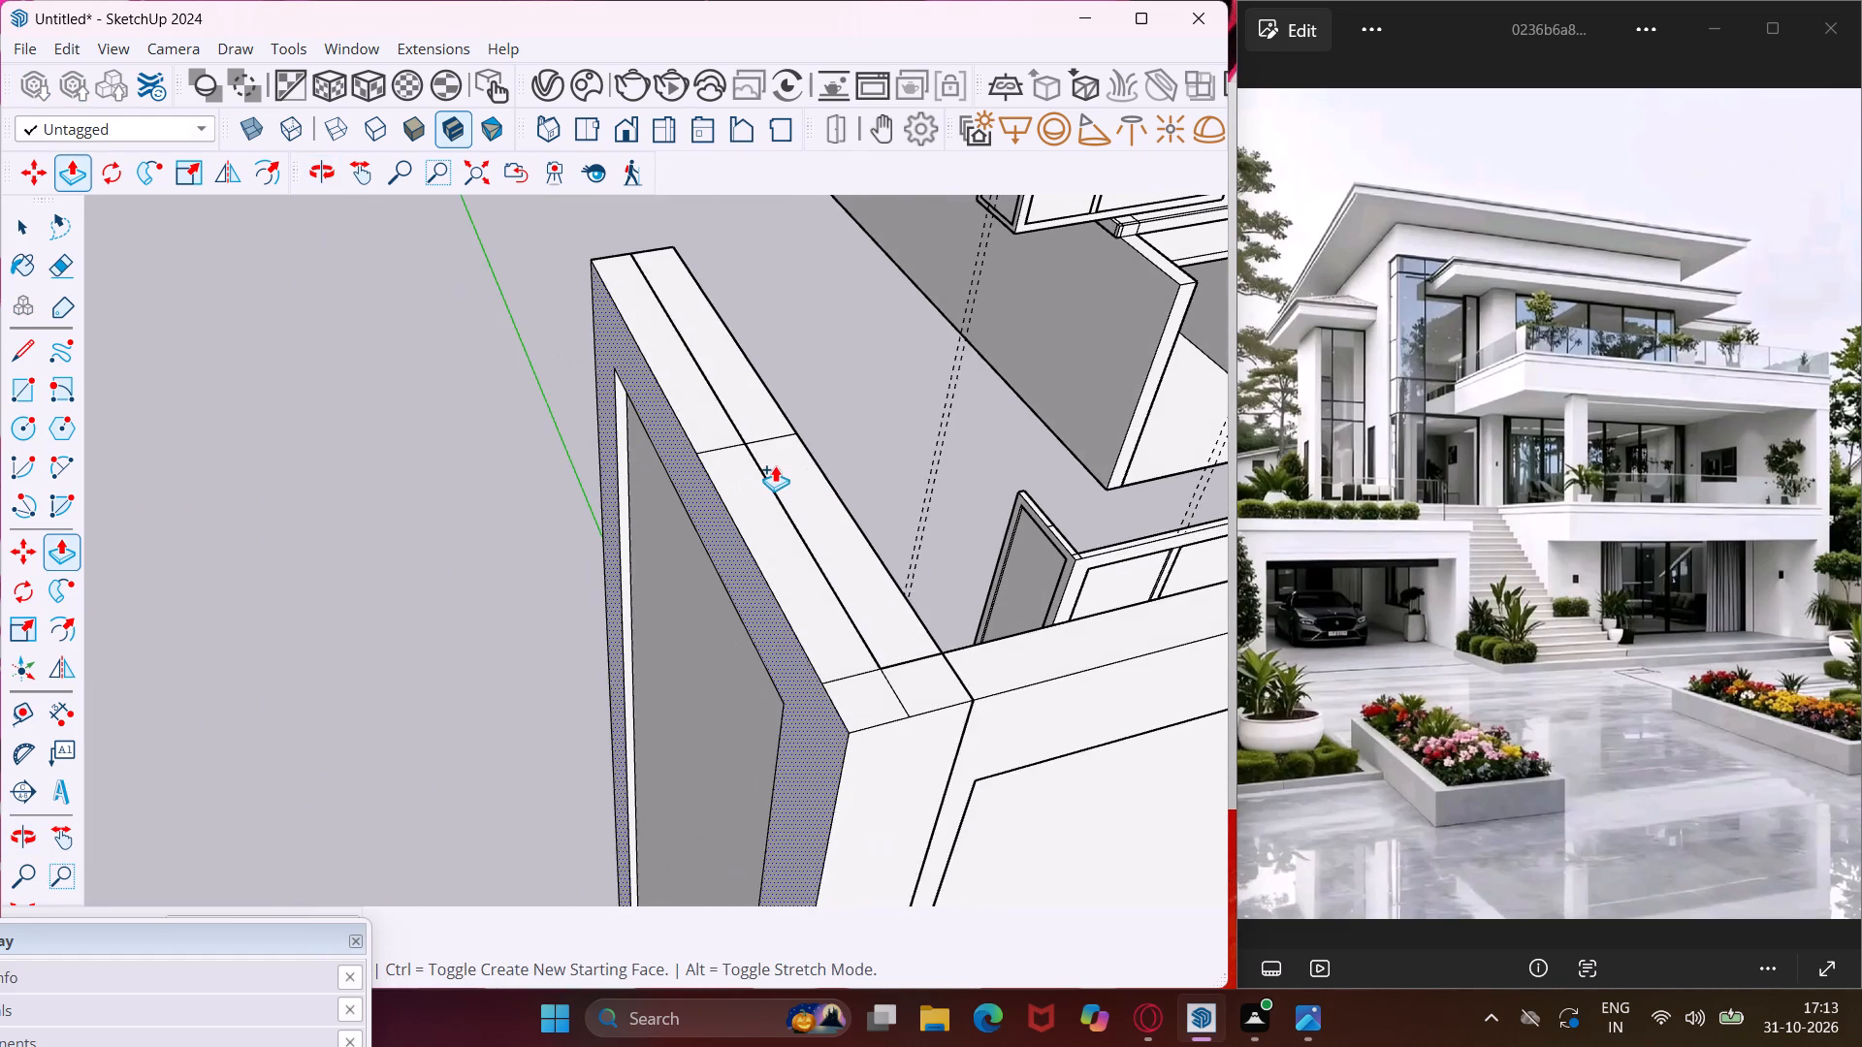
scroll(775, 465, up, 6)
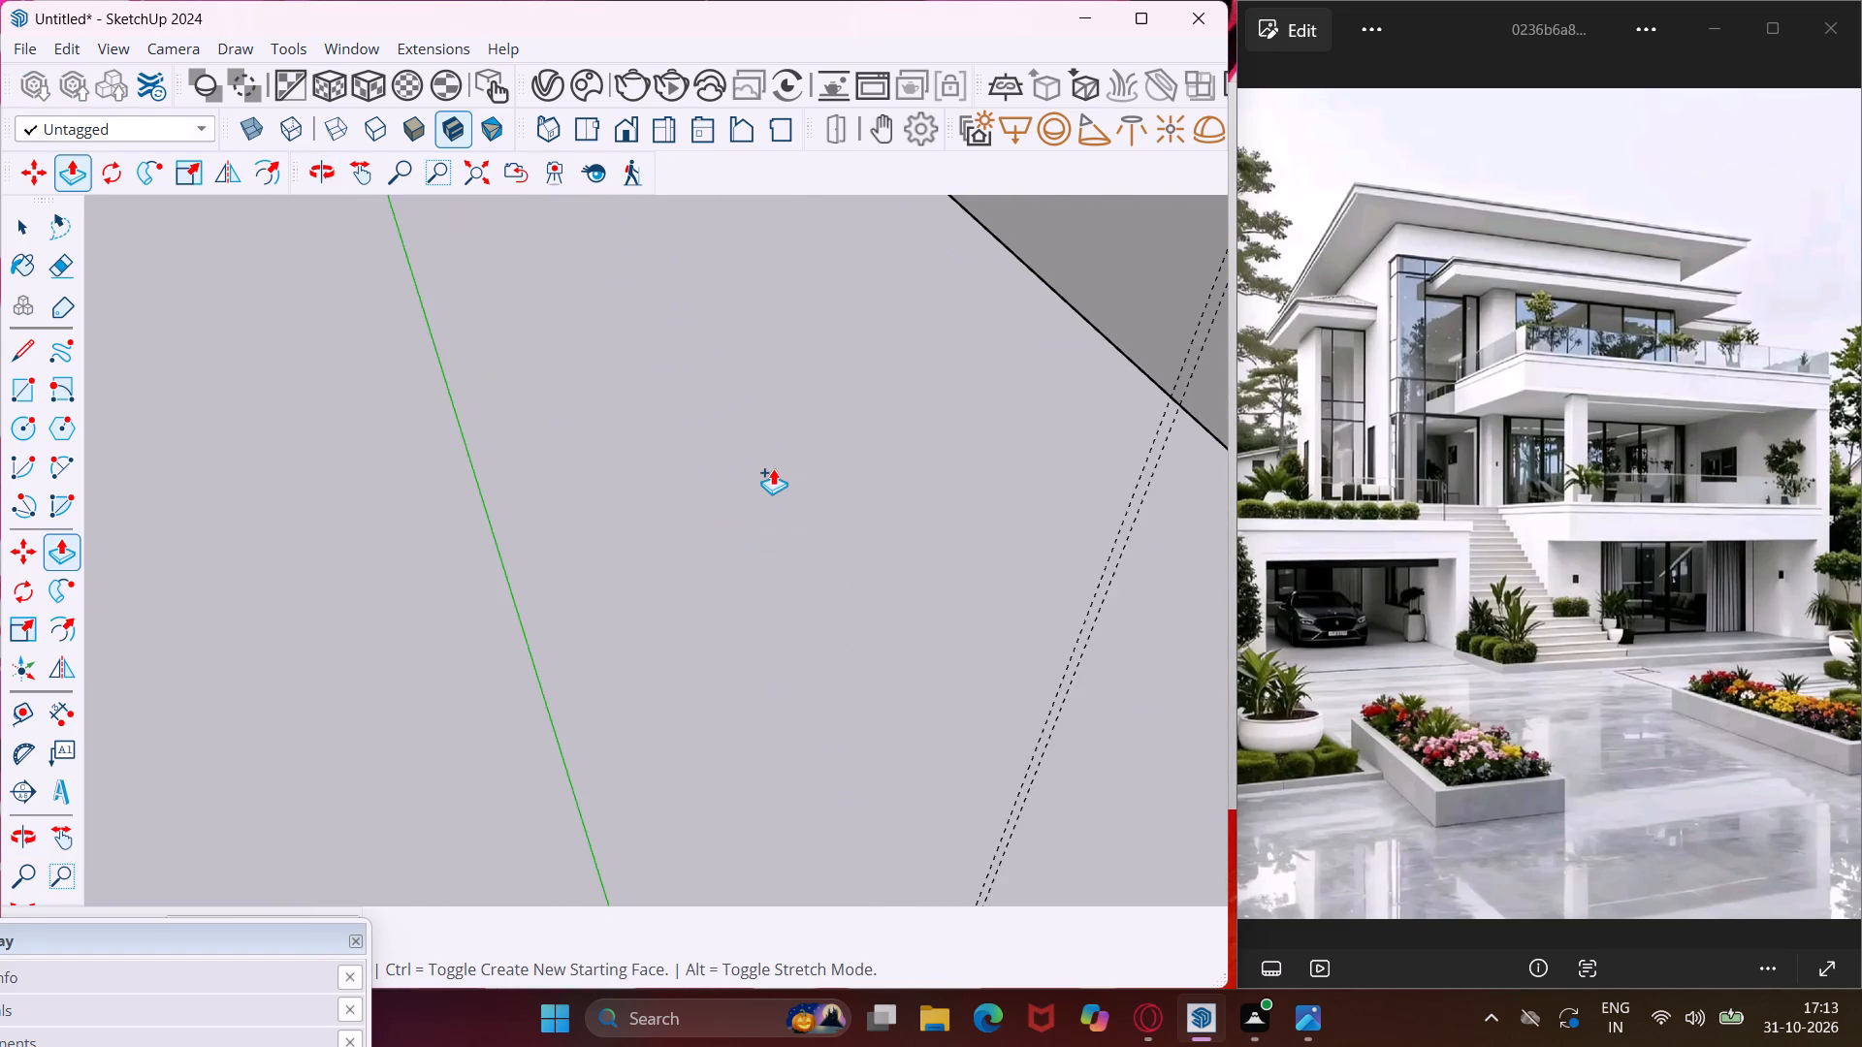
scroll(774, 468, down, 6)
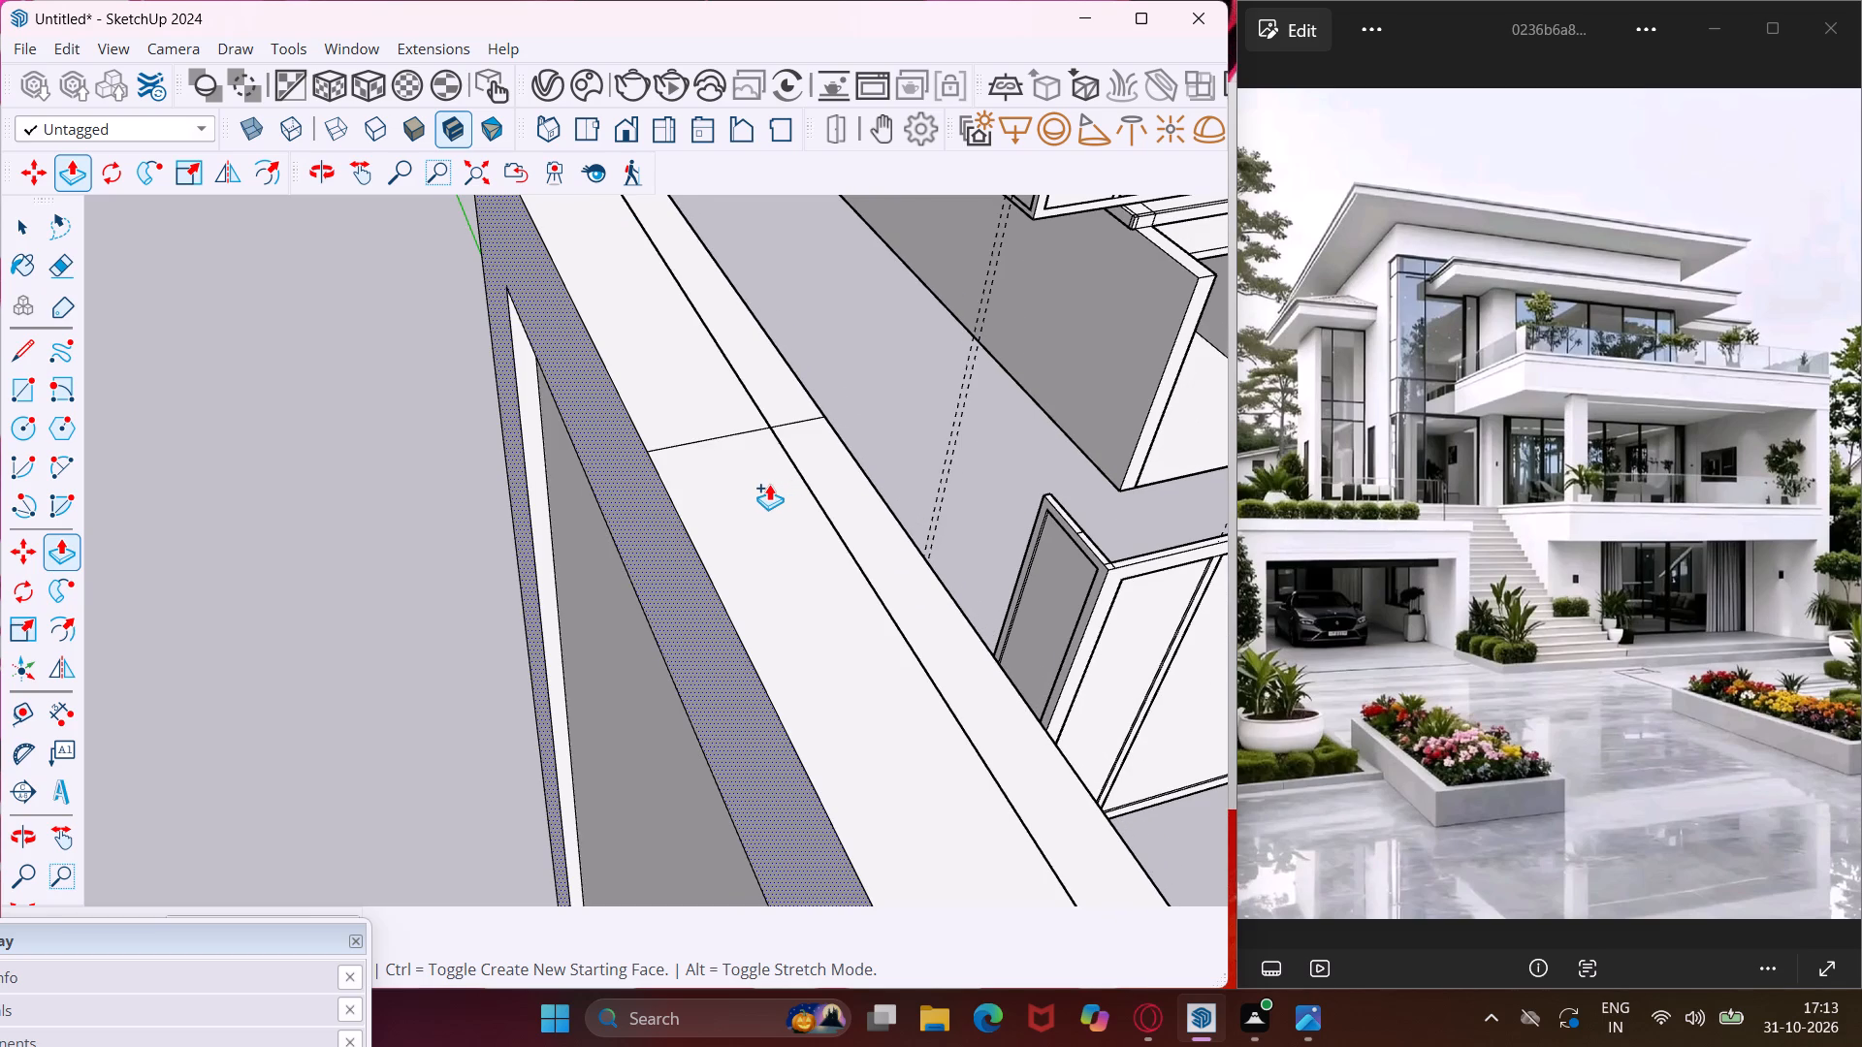
click(763, 485)
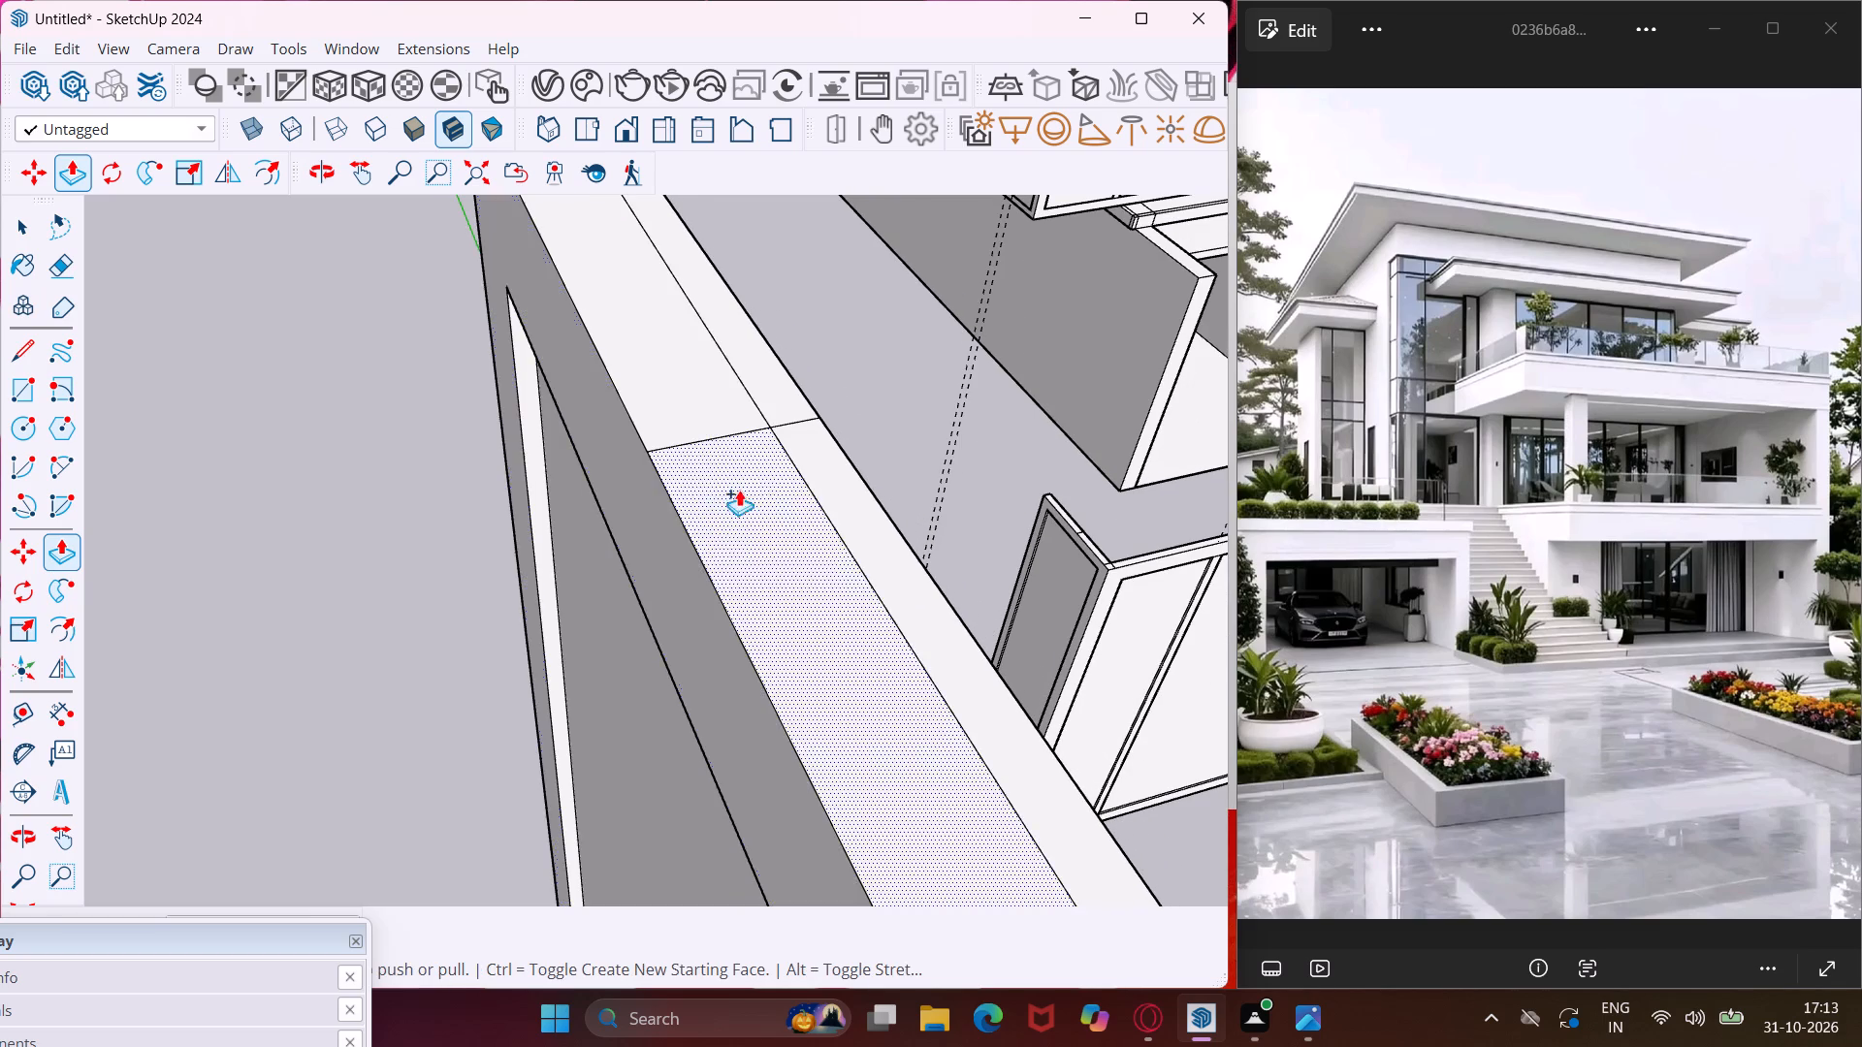
Repeat the same extrusion distance on the large stepped panel's front frame border and its mullion.
scroll(578, 486, down, 6)
scroll(913, 779, up, 4)
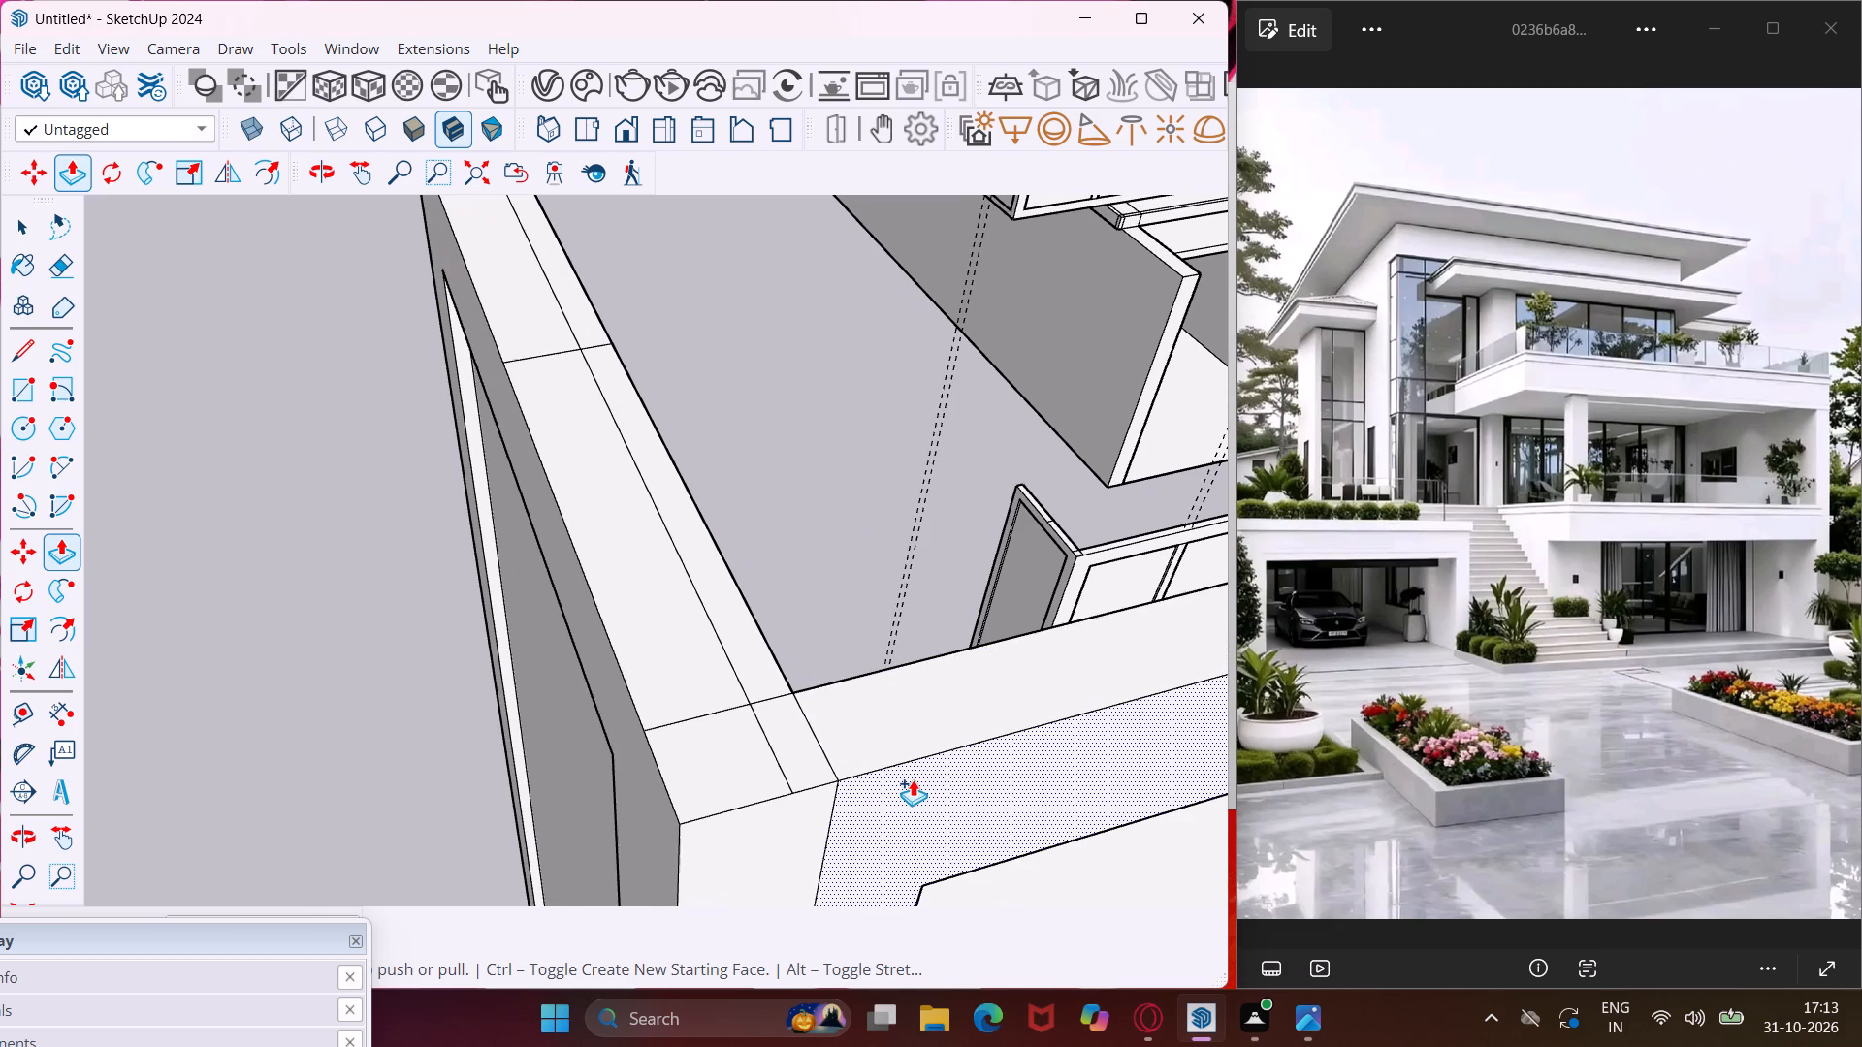
double_click(913, 779)
scroll(681, 699, down, 12)
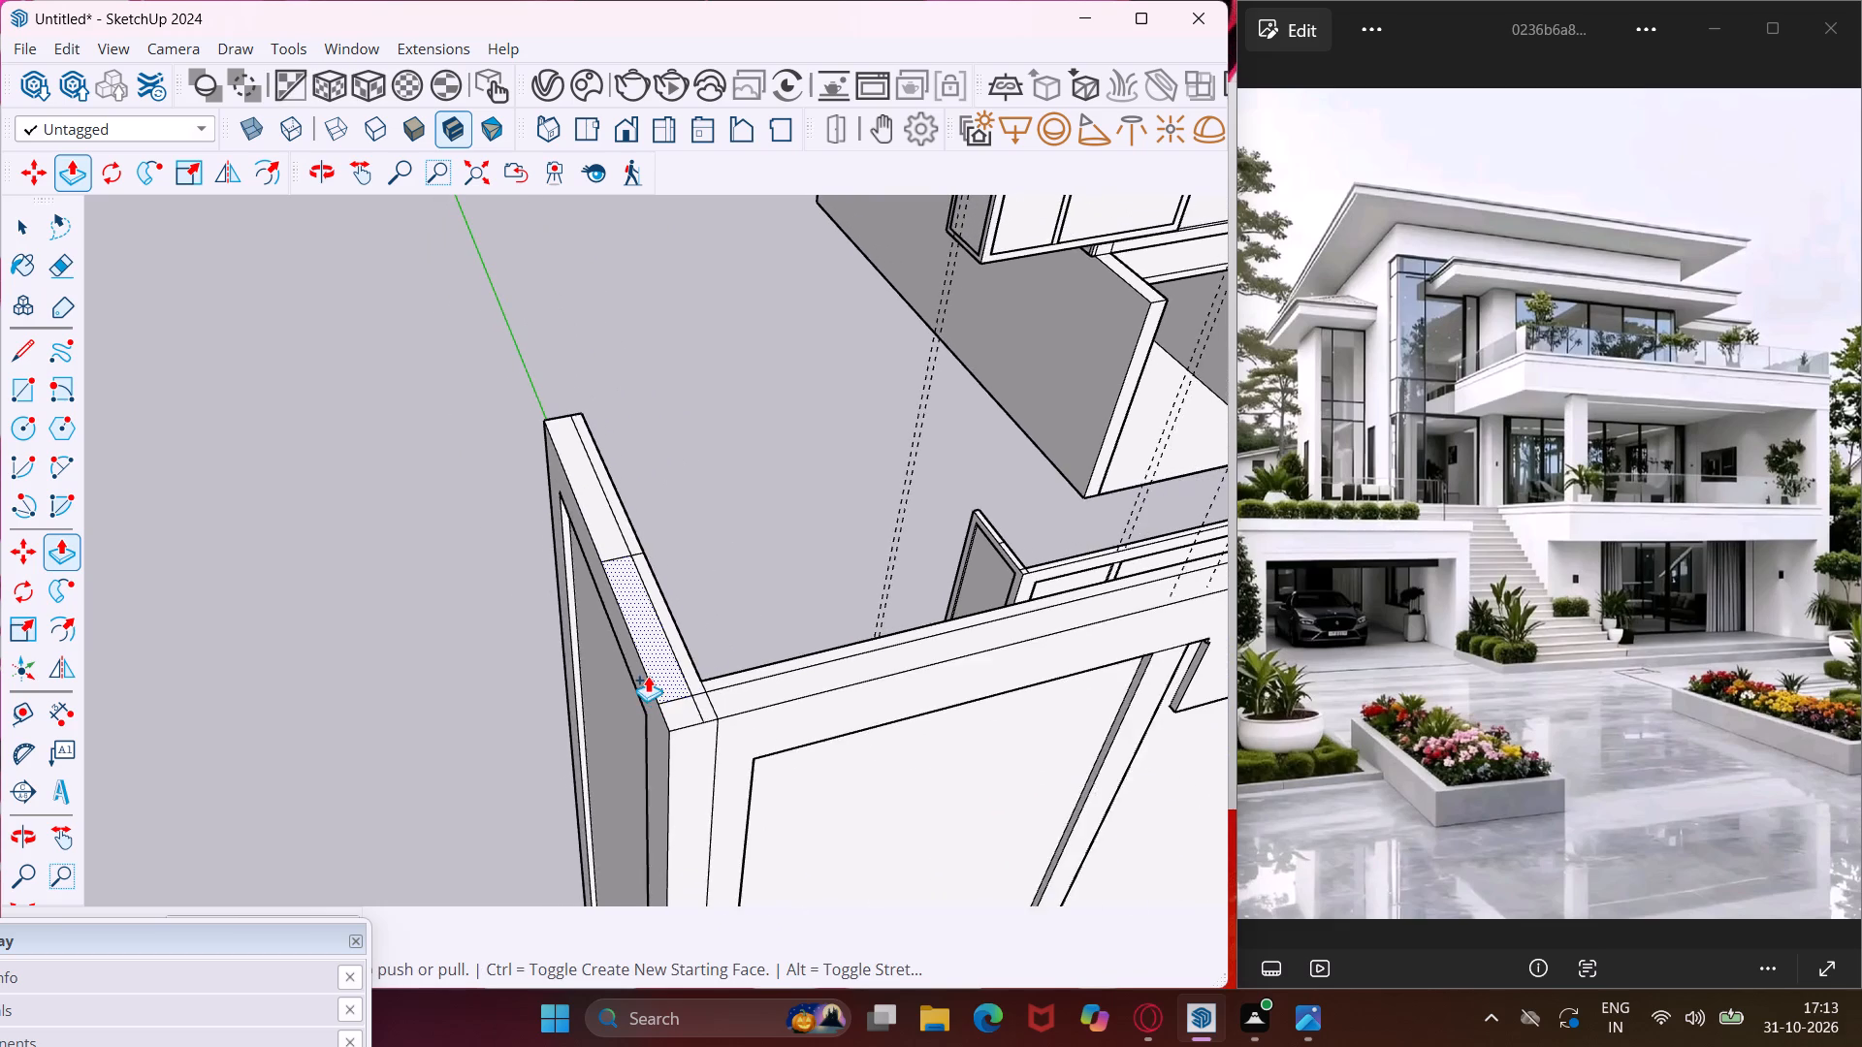
scroll(647, 675, down, 5)
scroll(980, 714, up, 5)
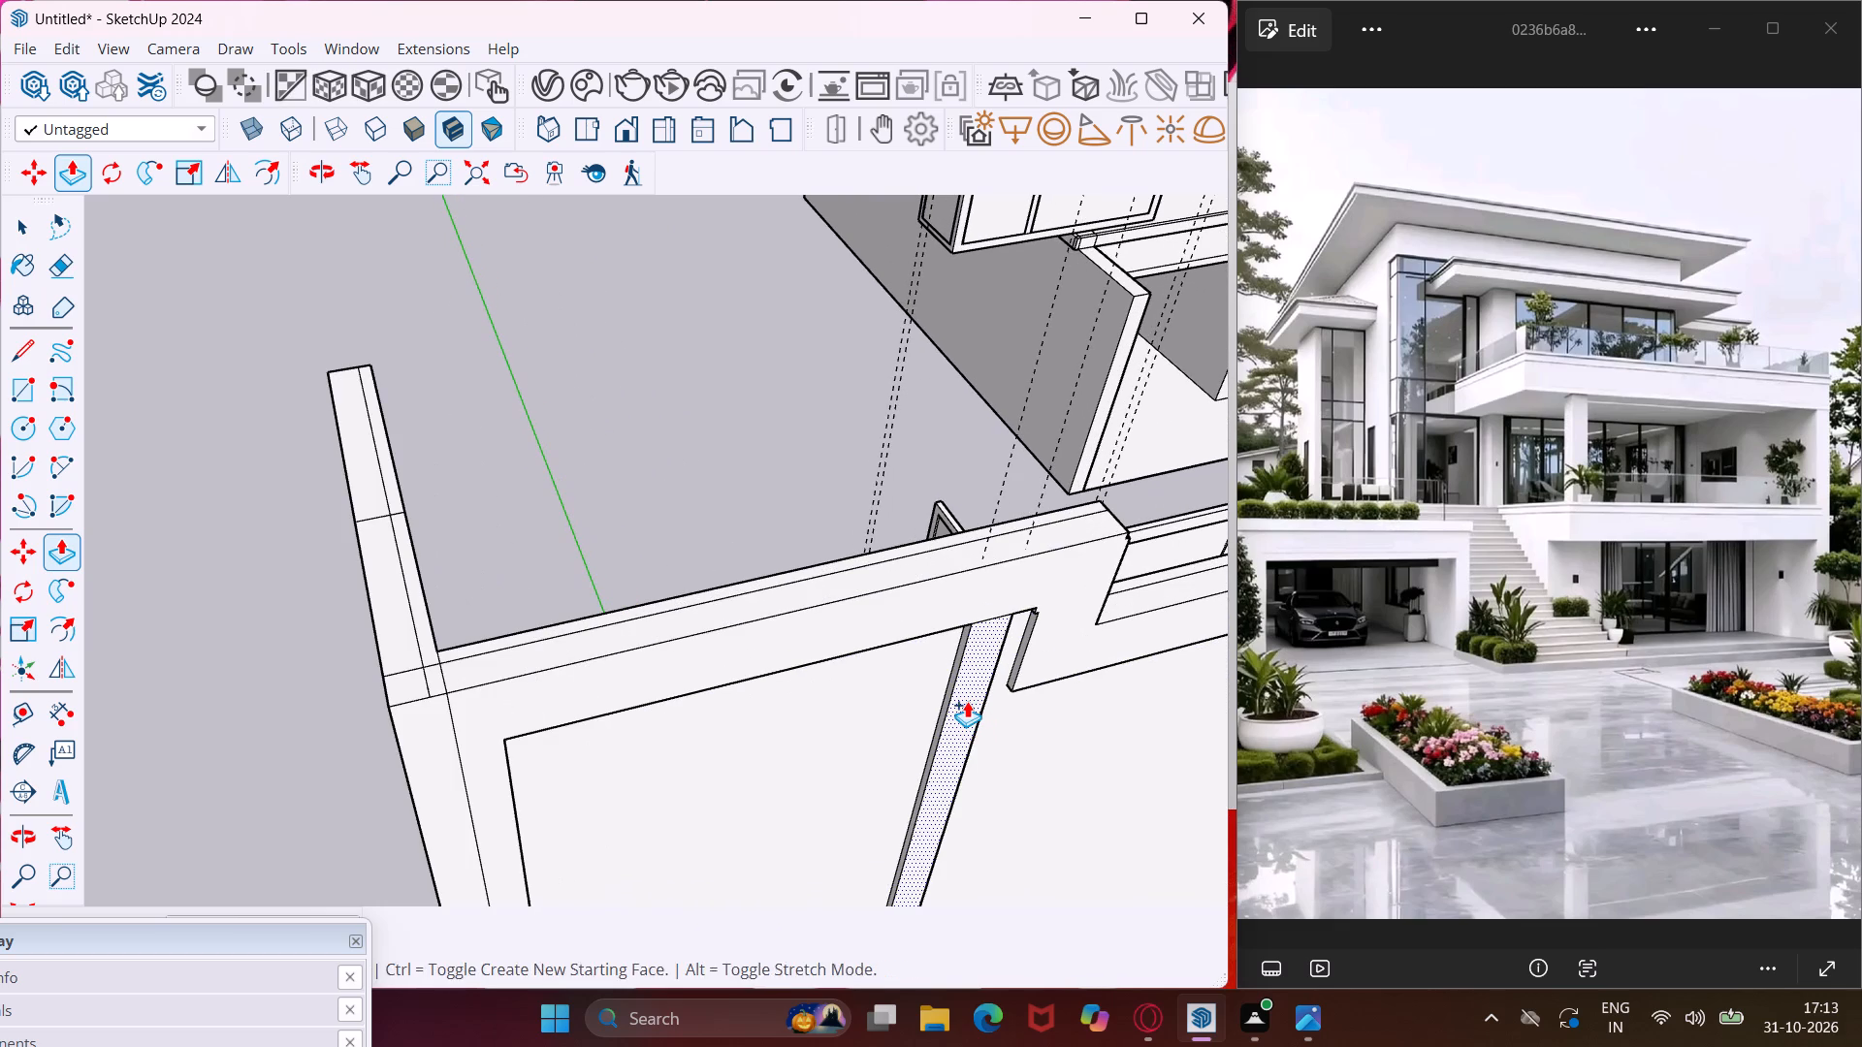
double_click(967, 701)
Repeat the same extrusion on the front frame border, mullion and side frame border of the L-shaped panel behind the large one.
scroll(693, 622, down, 13)
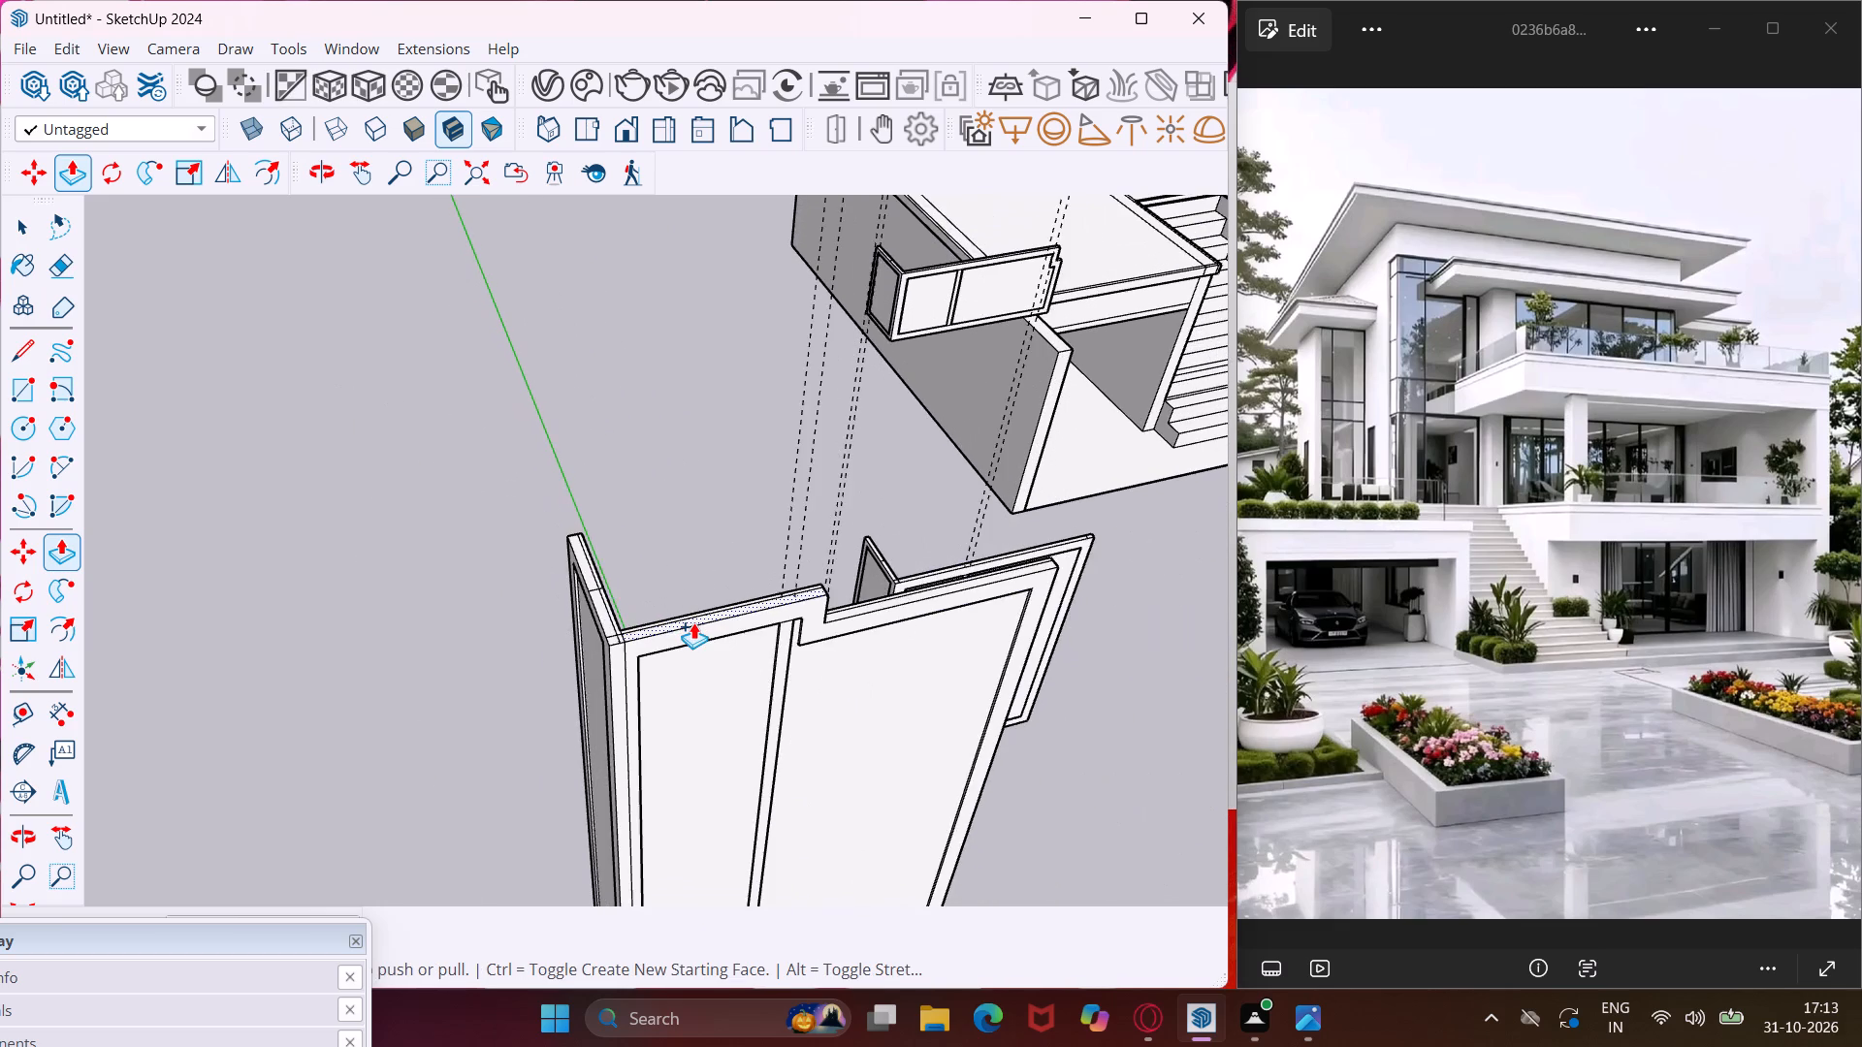
scroll(693, 622, down, 12)
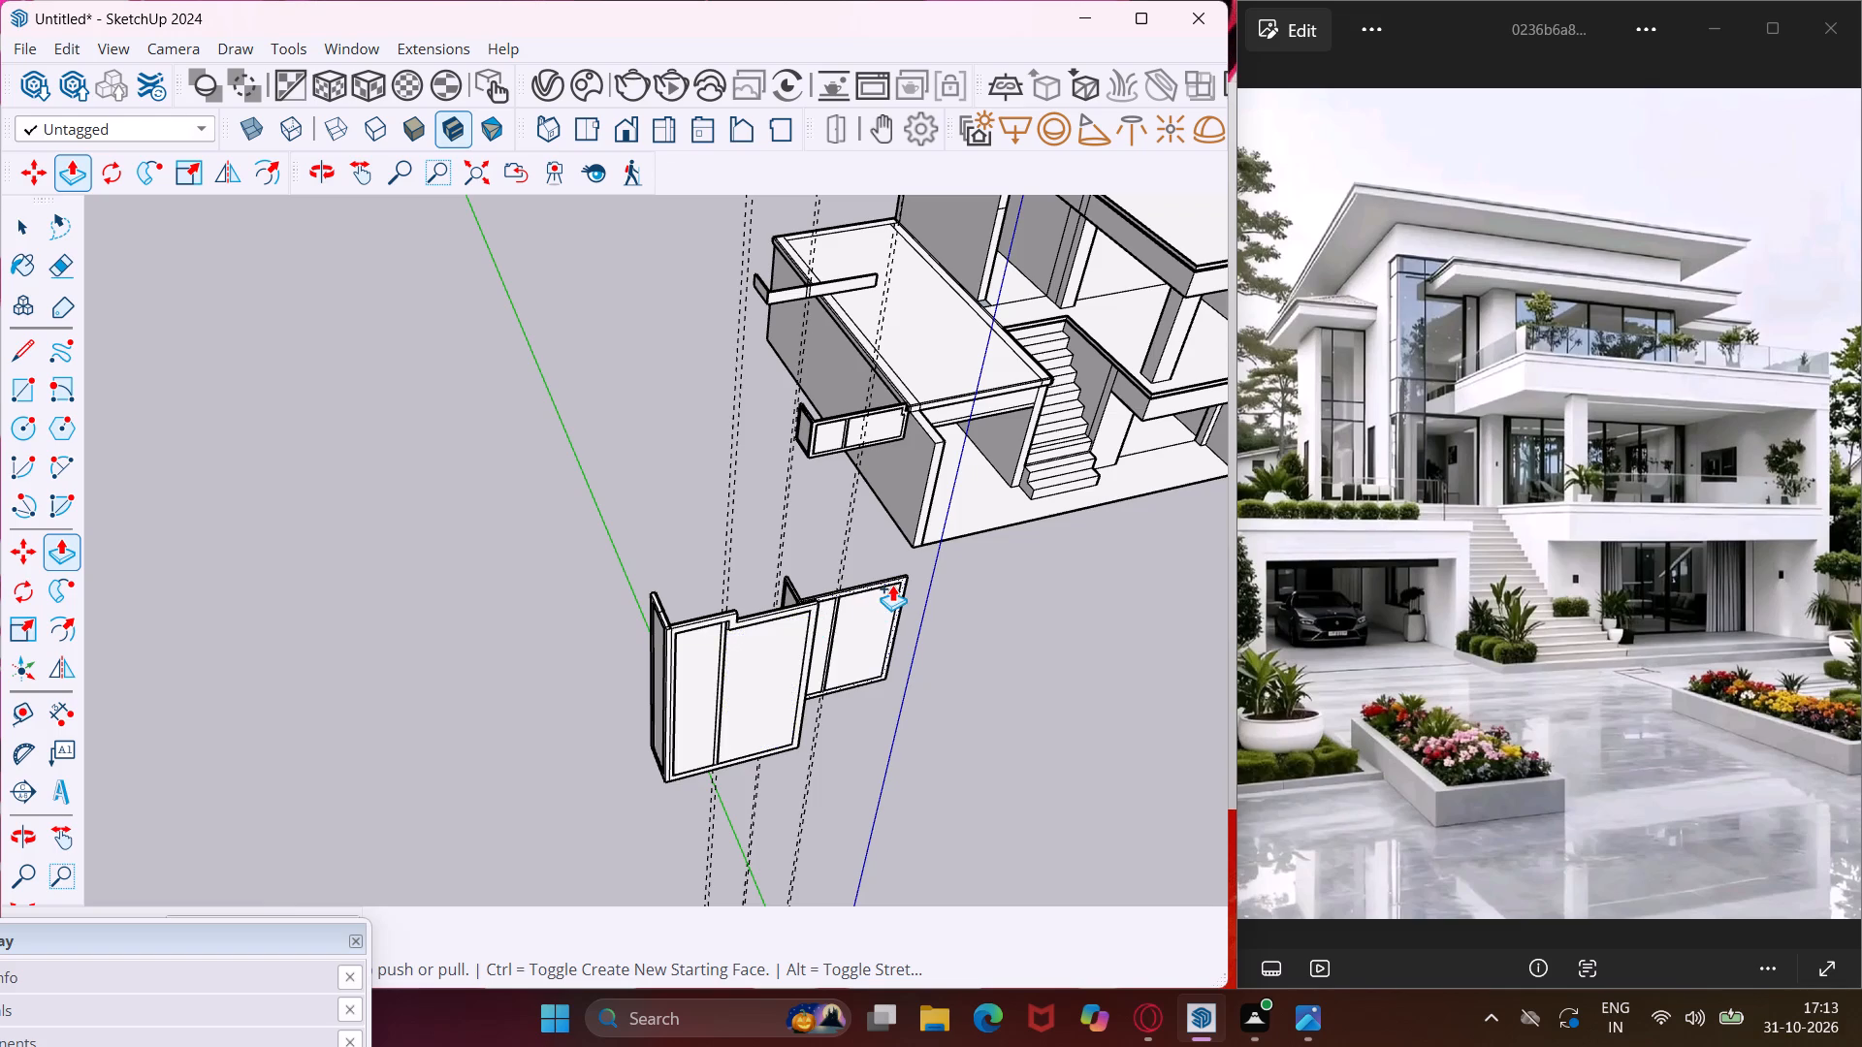
scroll(892, 585, up, 9)
scroll(755, 609, up, 6)
scroll(645, 627, up, 8)
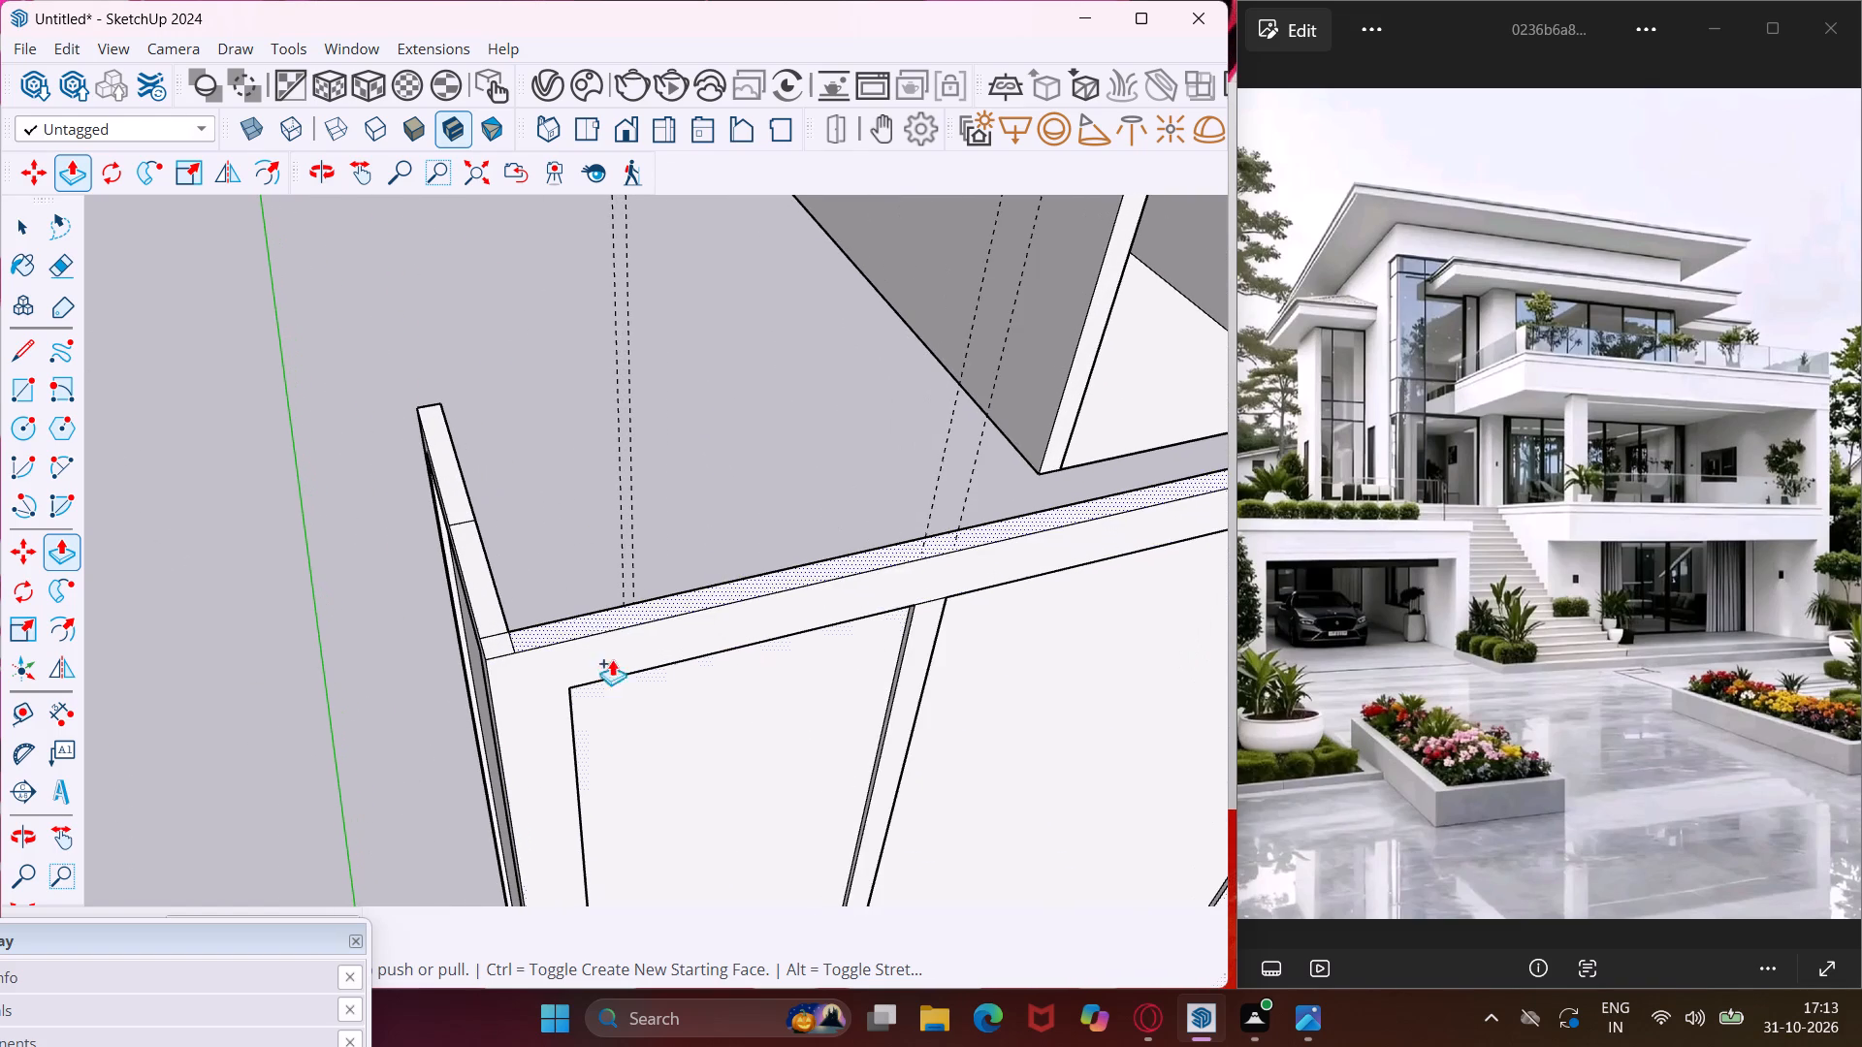
double_click(547, 694)
scroll(914, 592, up, 2)
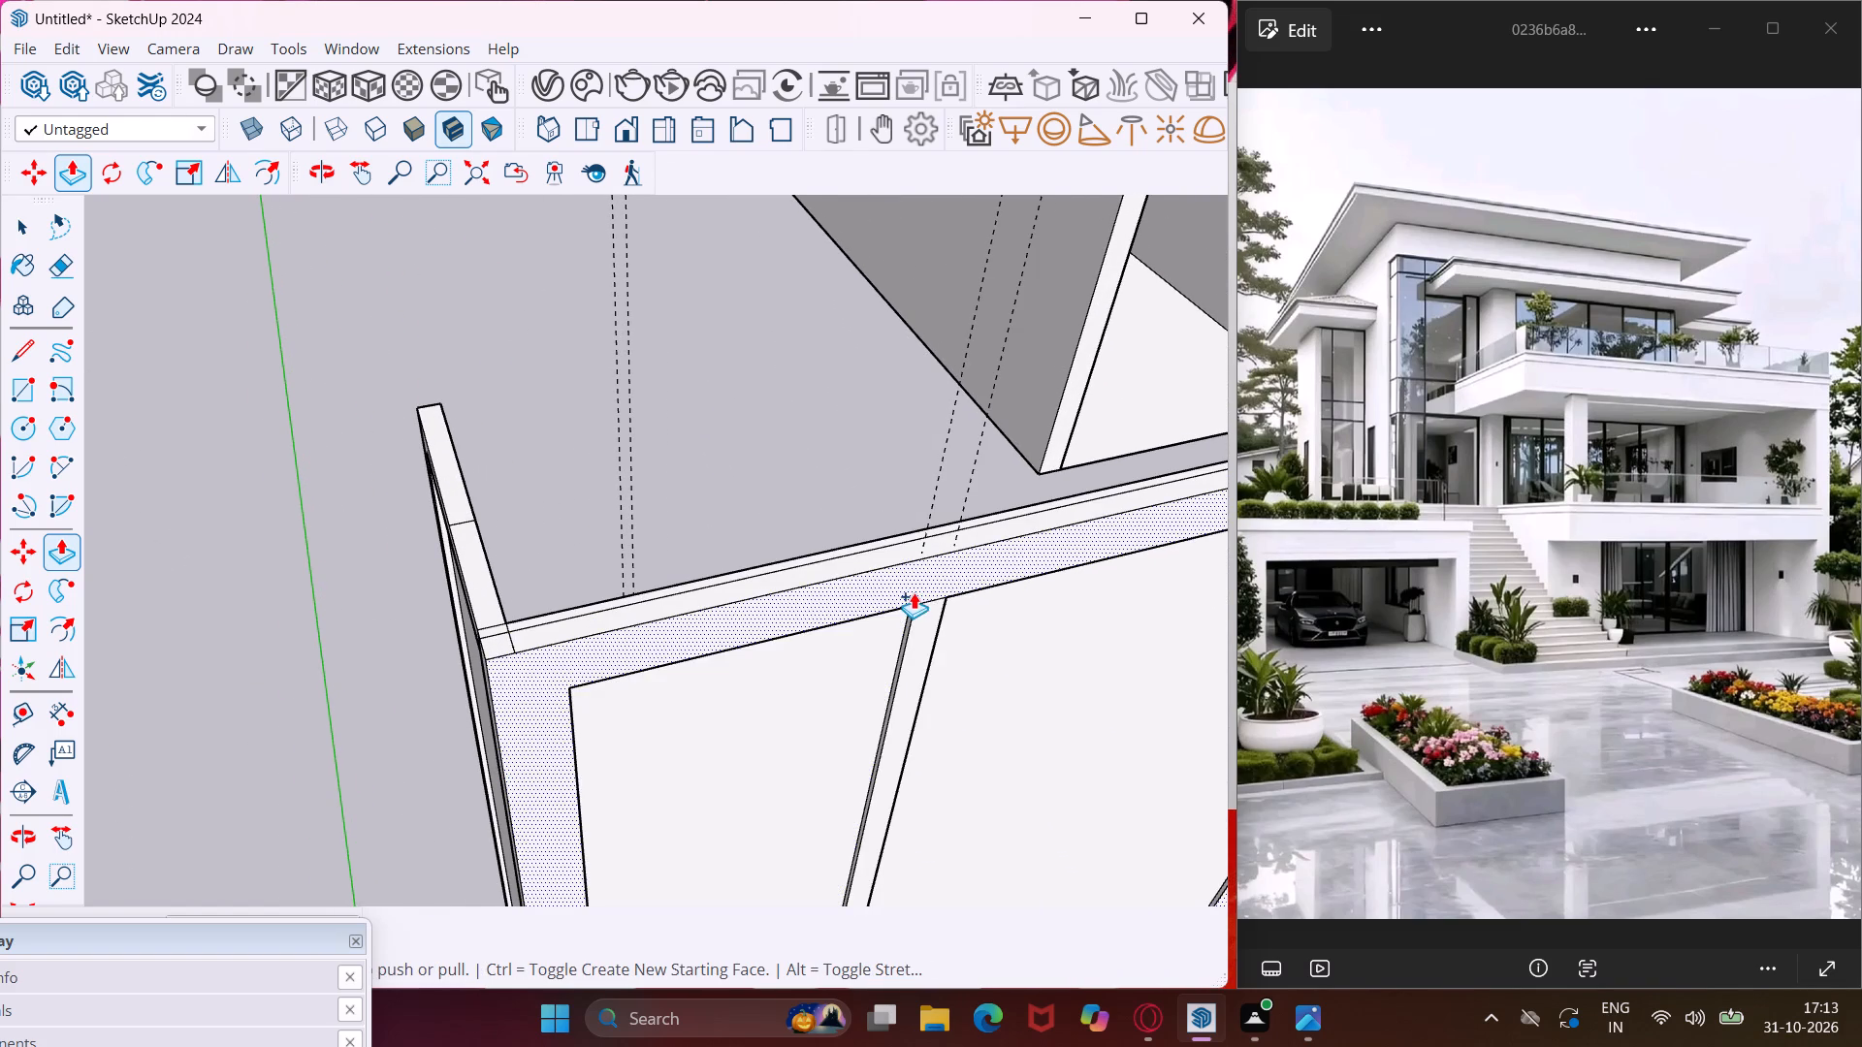
scroll(914, 592, up, 2)
double_click(931, 627)
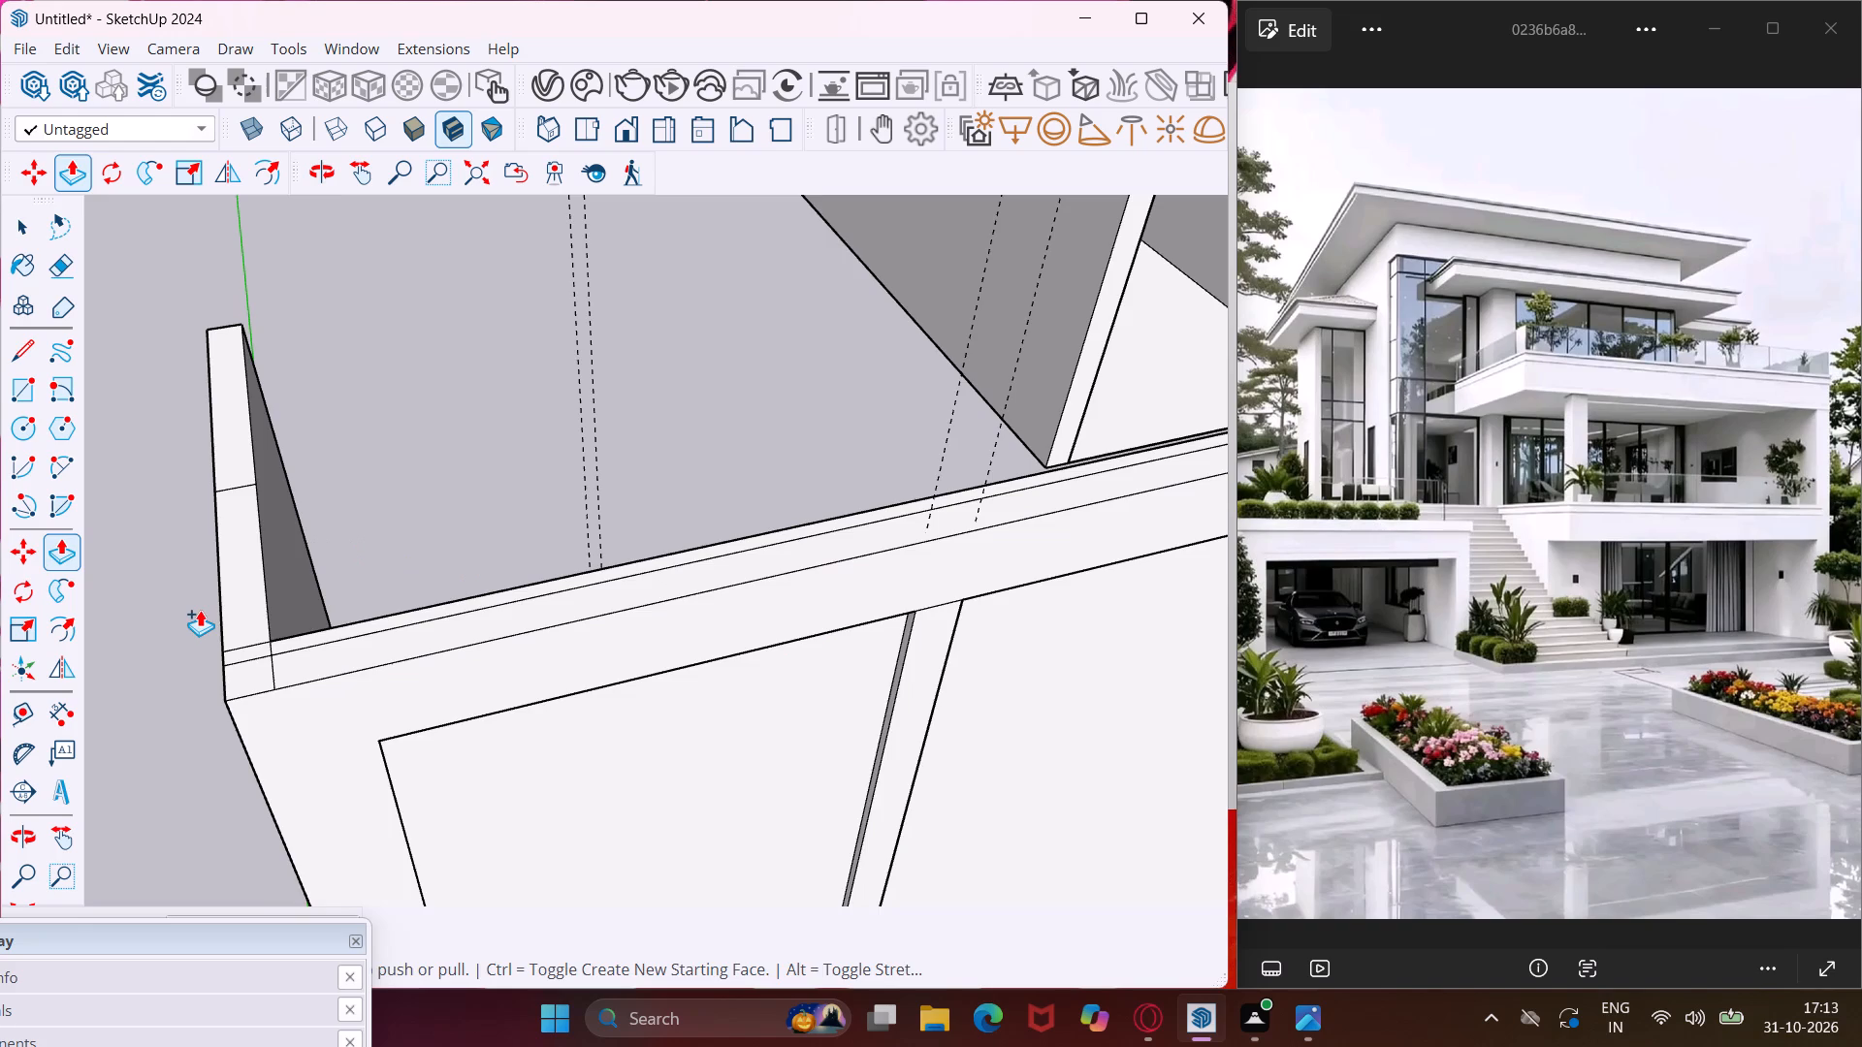
middle_drag(200, 610, 446, 541)
scroll(696, 533, up, 3)
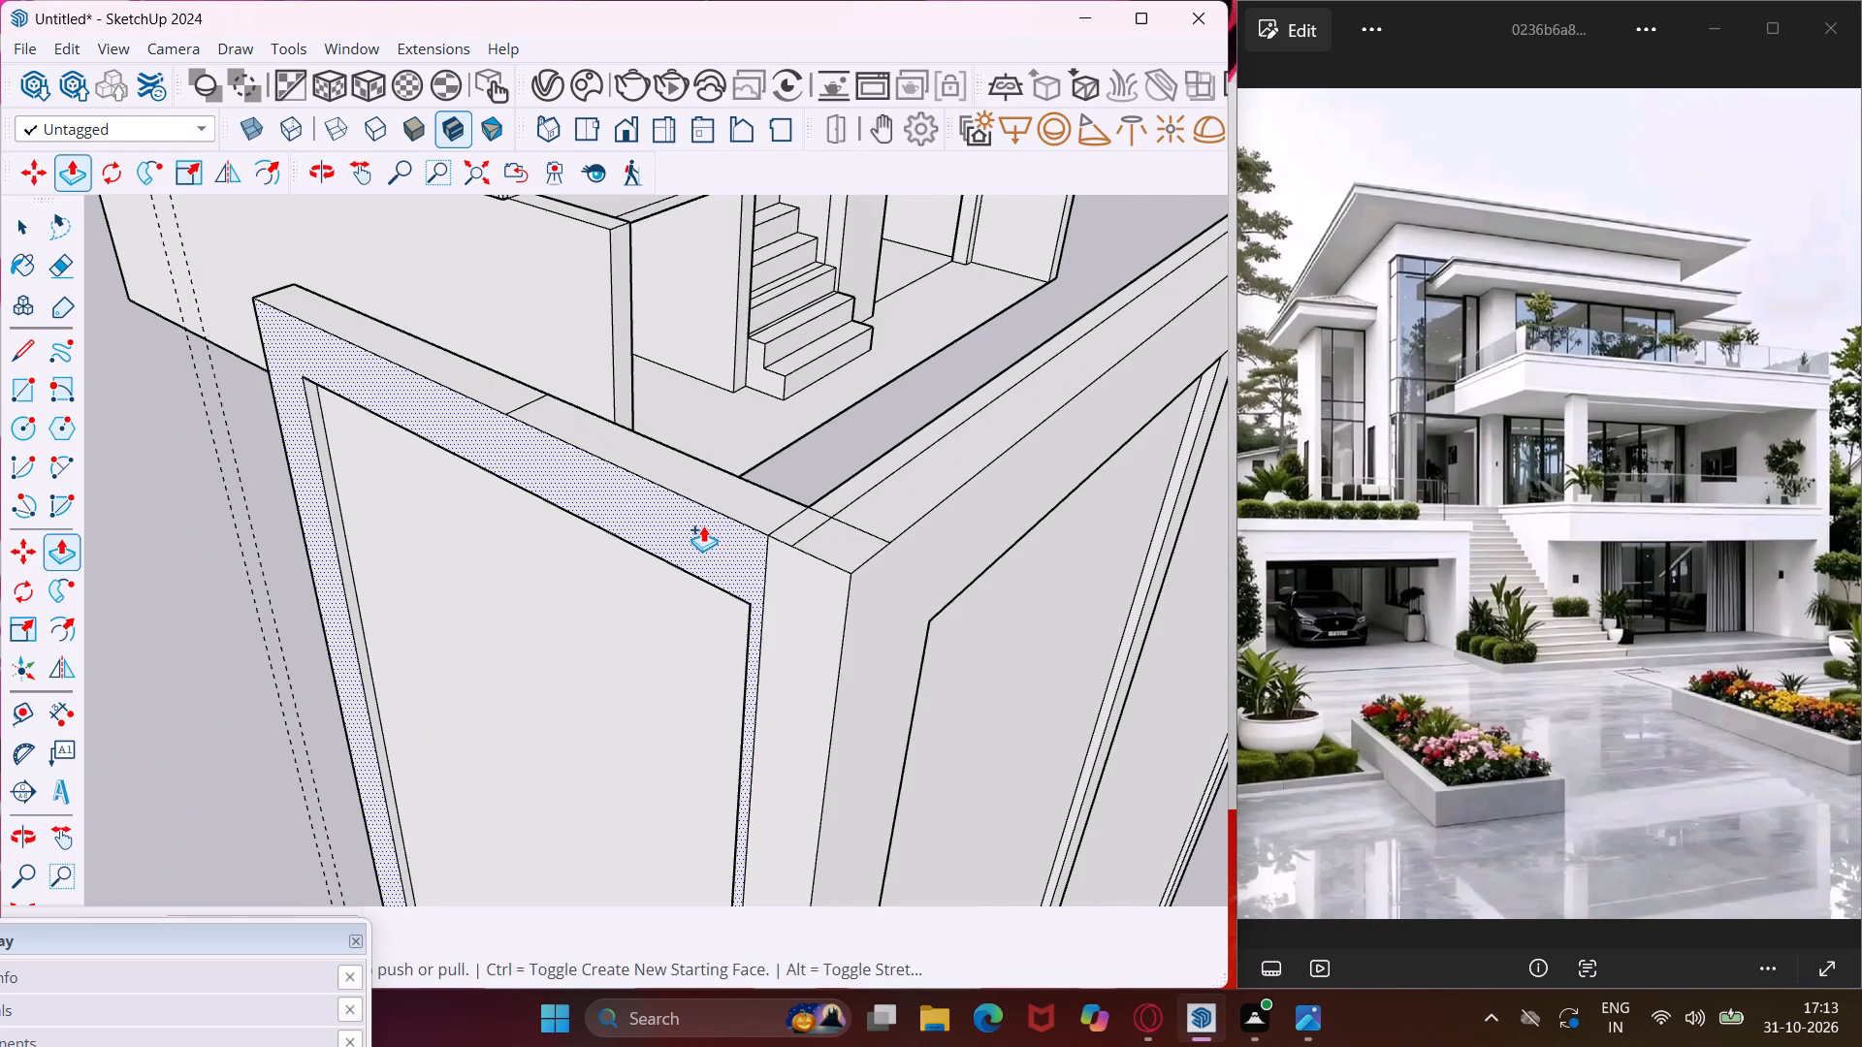
double_click(703, 525)
Repeat the same extrusion on the small corner panel's front frame border, adjoining corner face and mullion beside the lower flat-roofed block.
scroll(386, 584, down, 12)
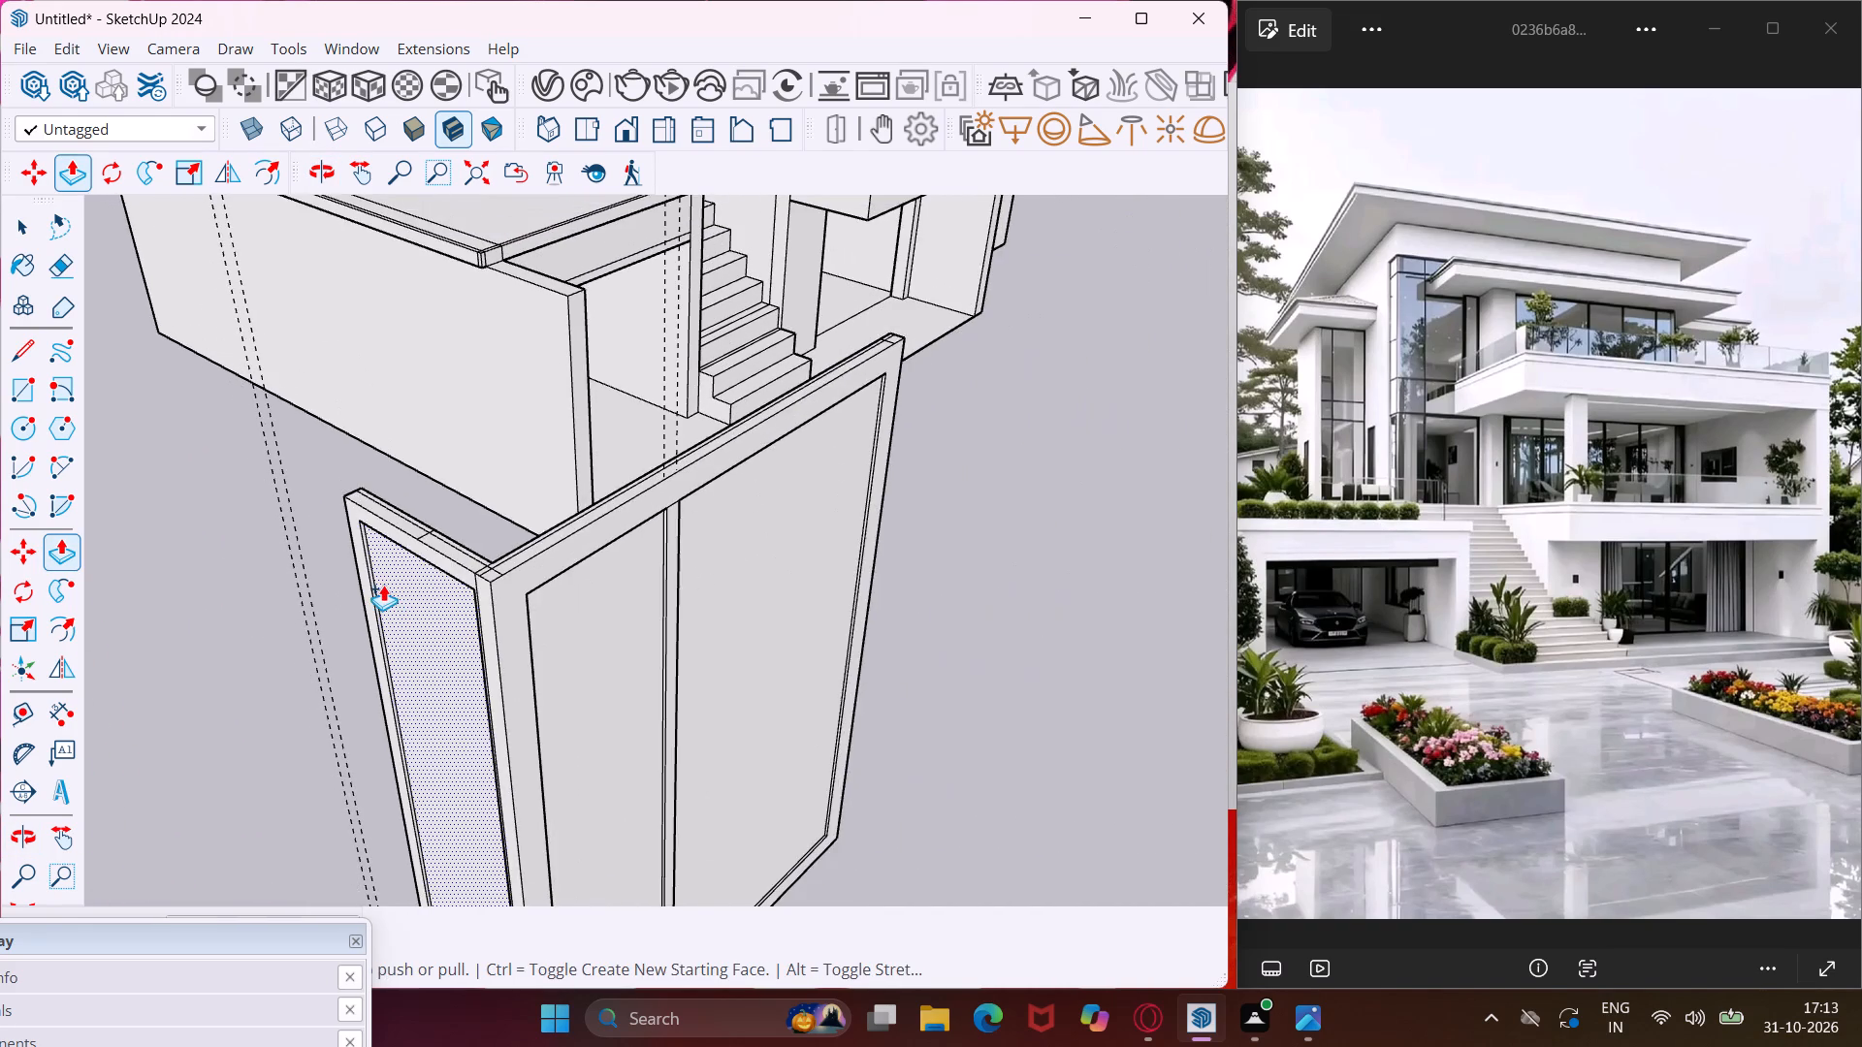
scroll(383, 585, down, 18)
scroll(389, 589, down, 6)
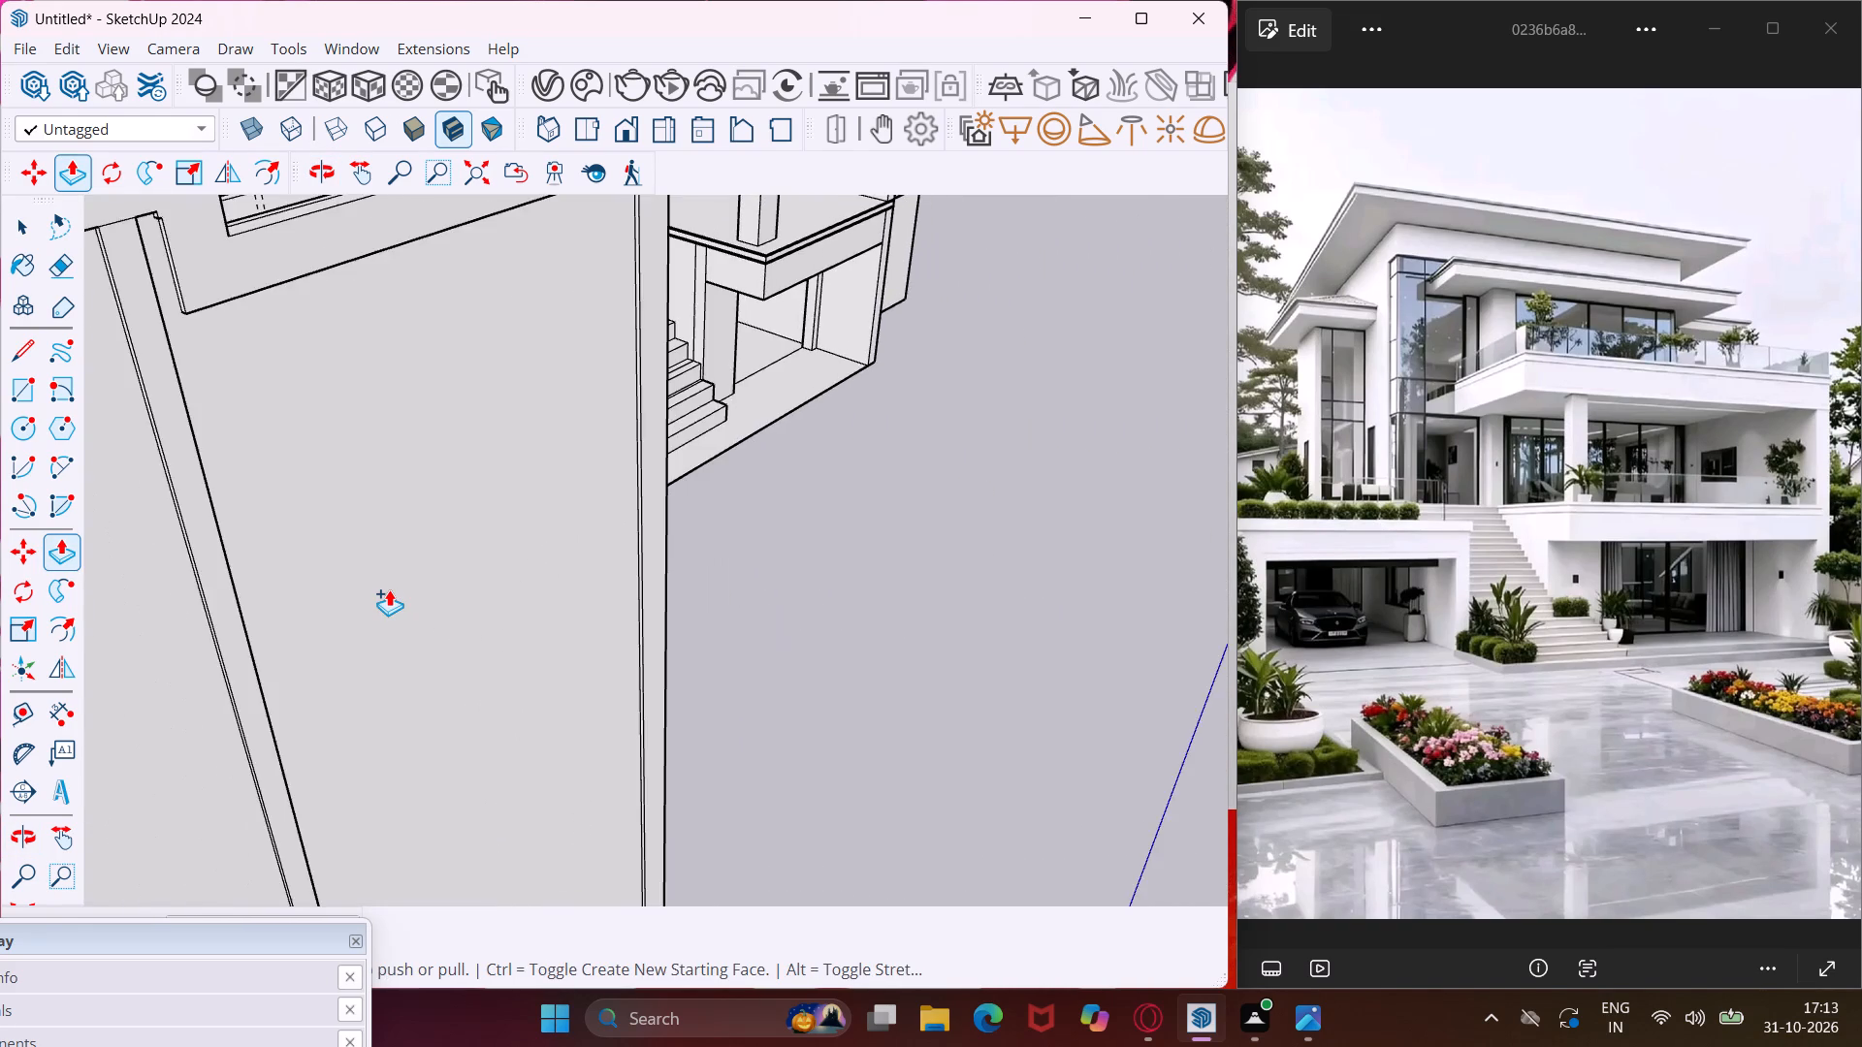
scroll(389, 589, down, 12)
scroll(340, 364, up, 20)
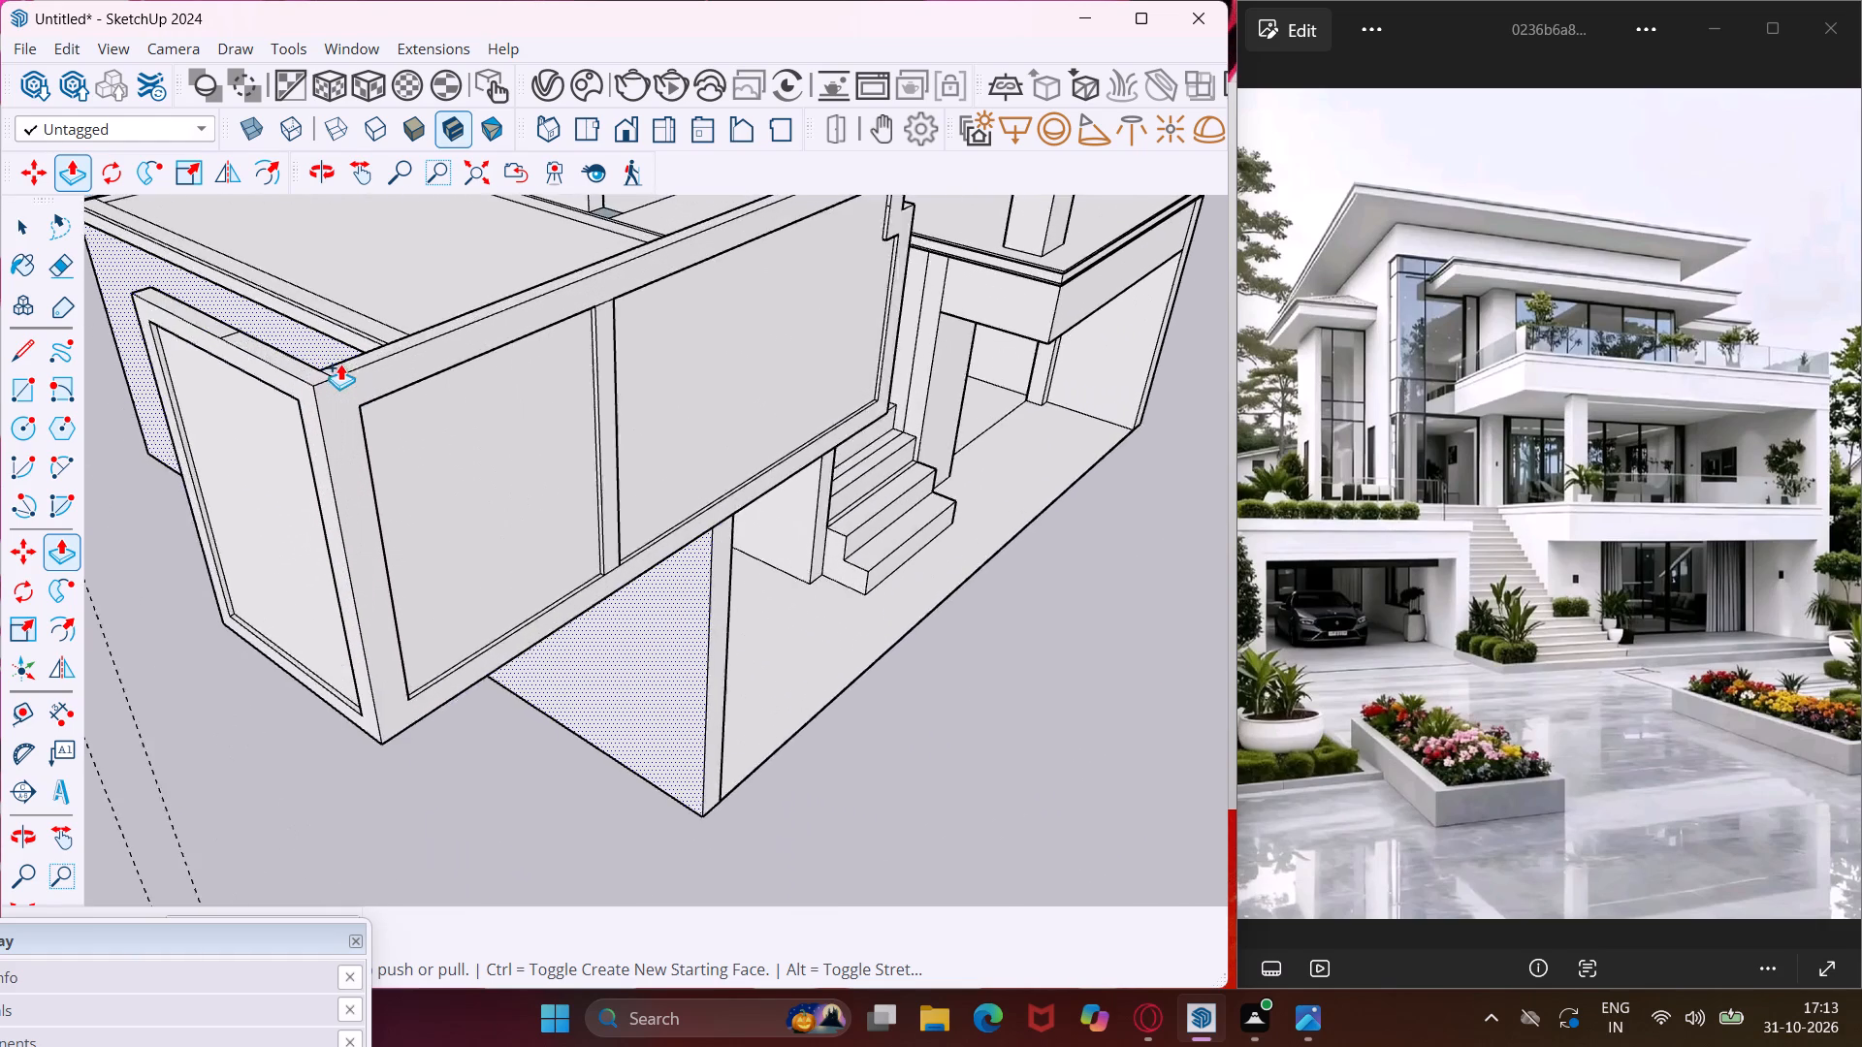
scroll(340, 364, up, 7)
double_click(334, 441)
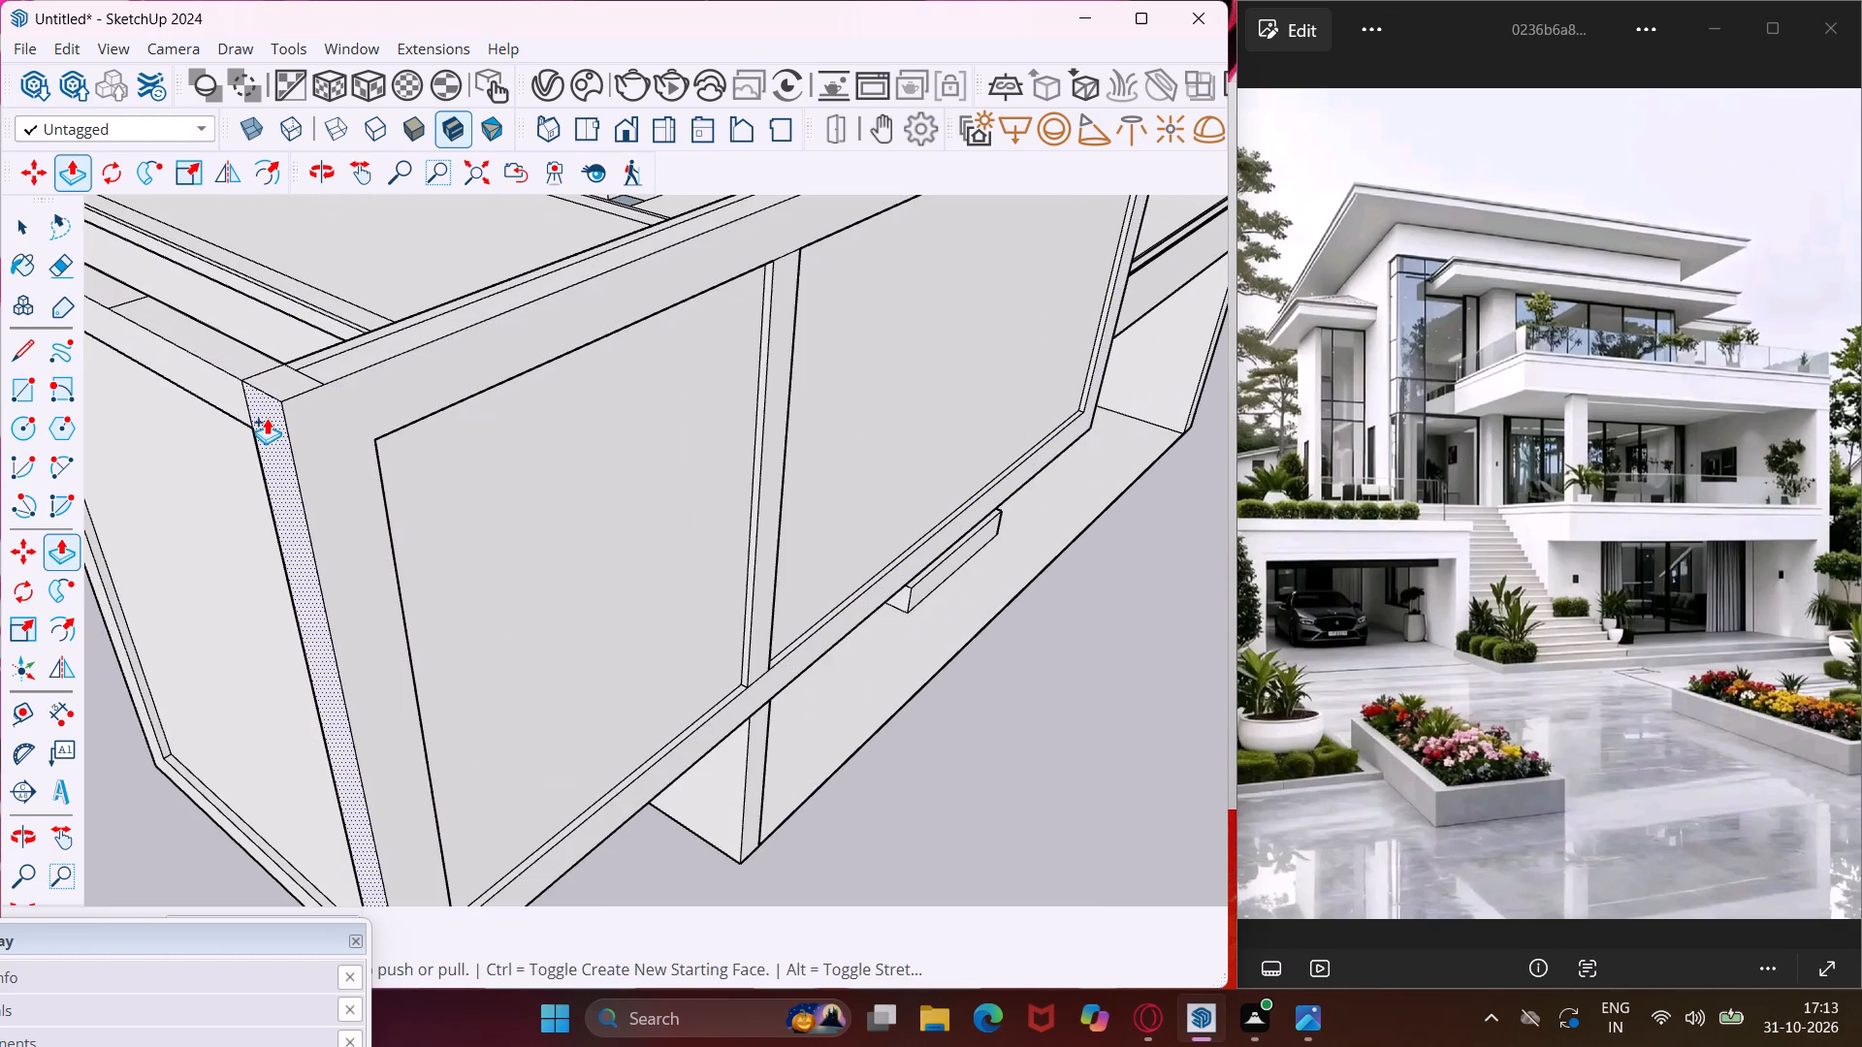
double_click(267, 418)
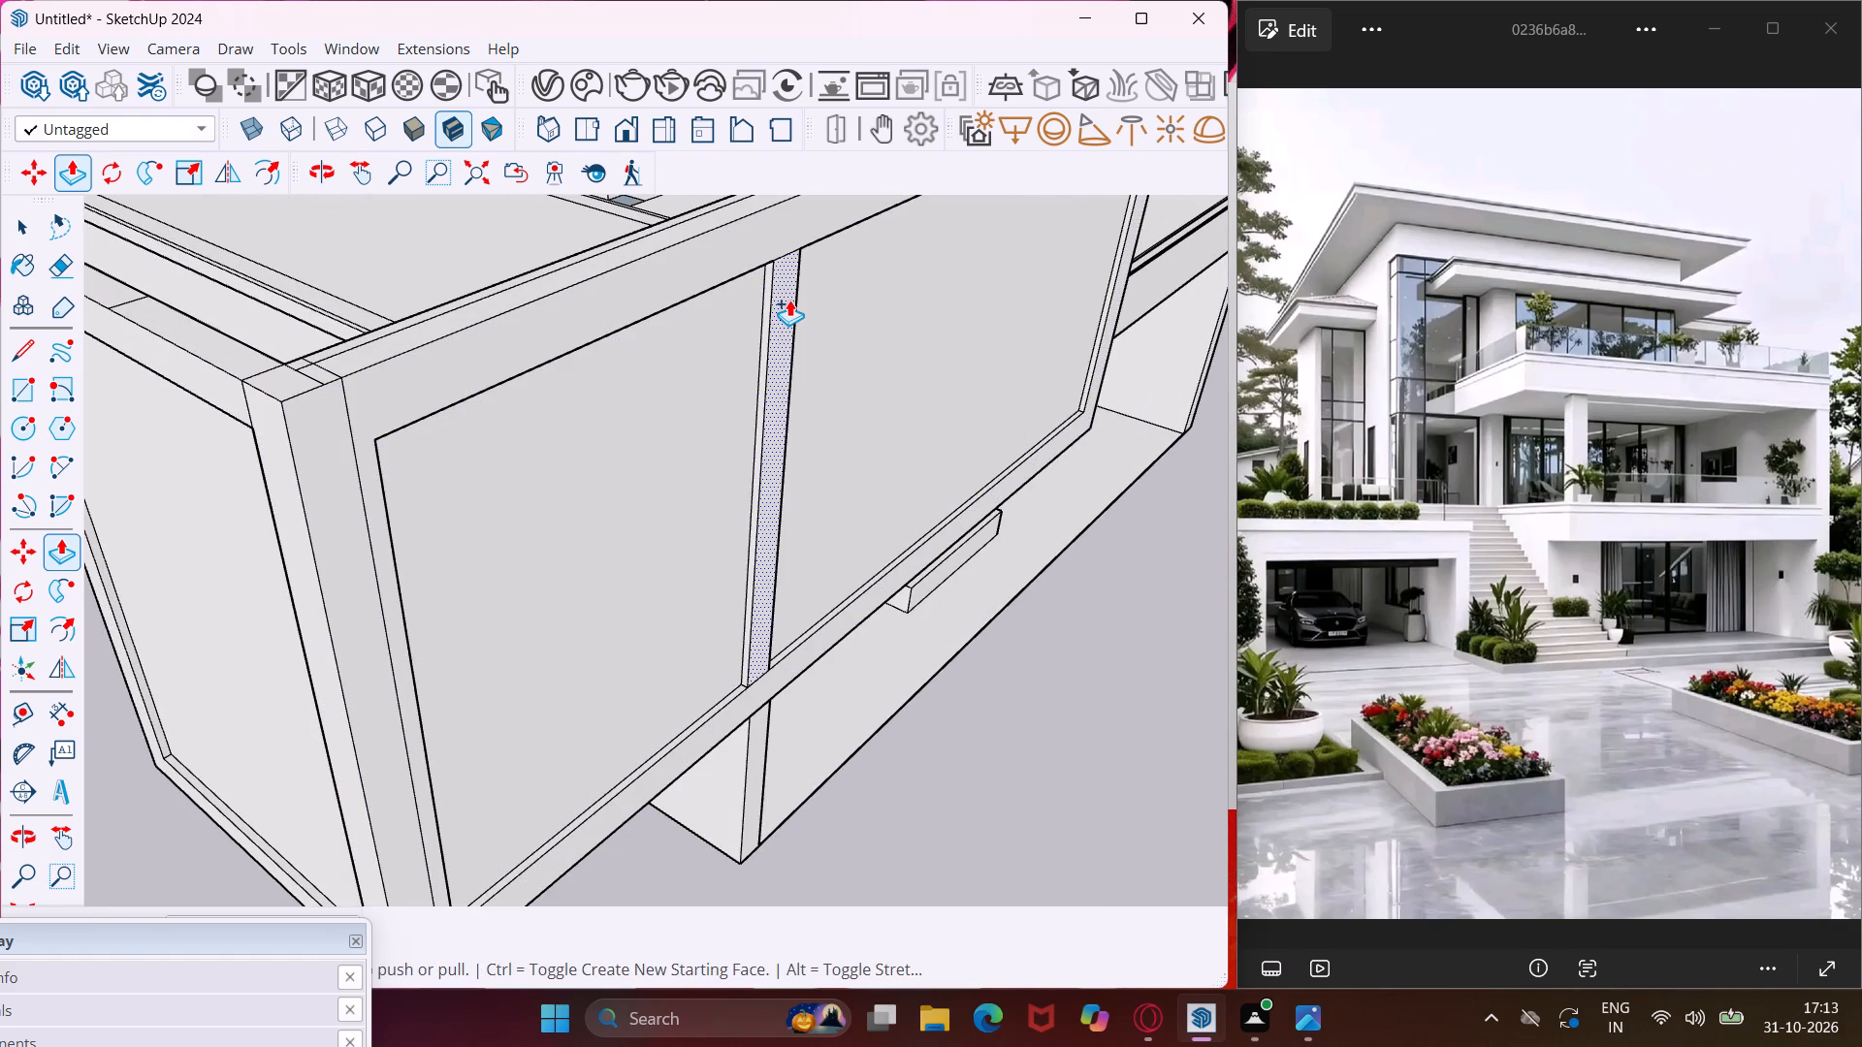
double_click(789, 300)
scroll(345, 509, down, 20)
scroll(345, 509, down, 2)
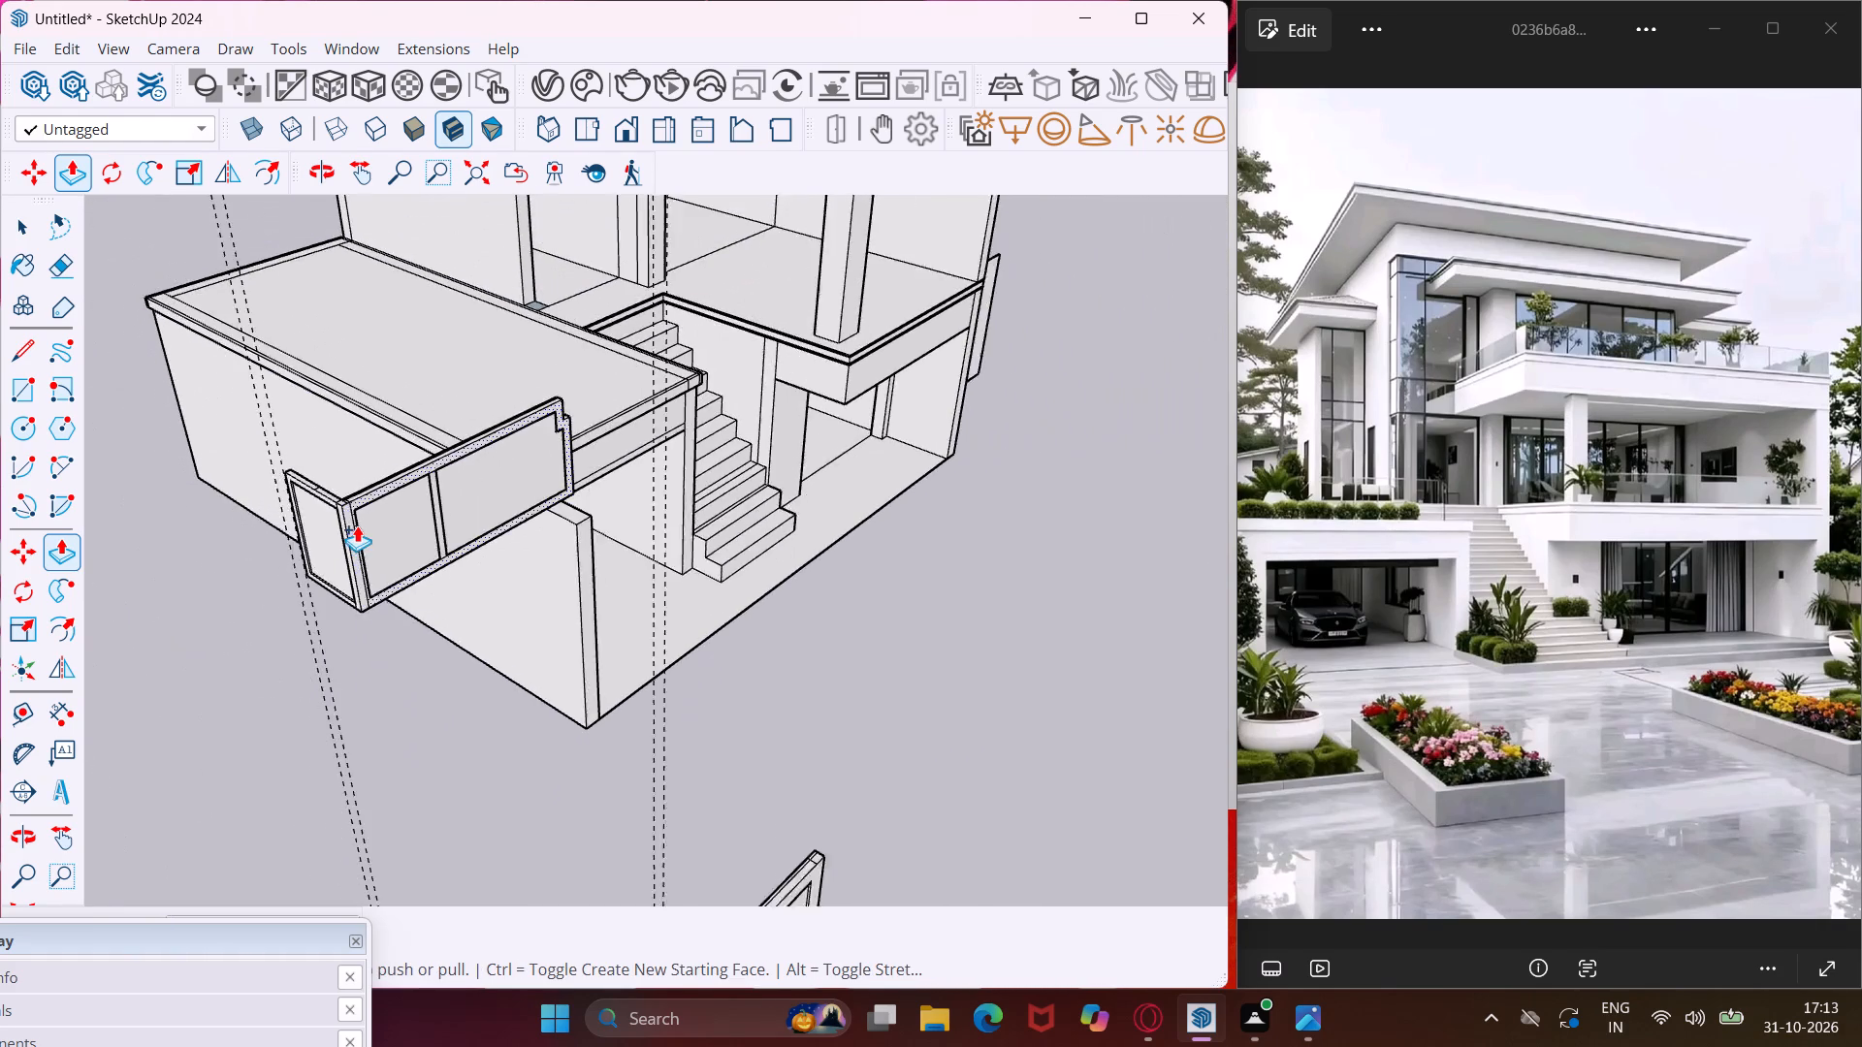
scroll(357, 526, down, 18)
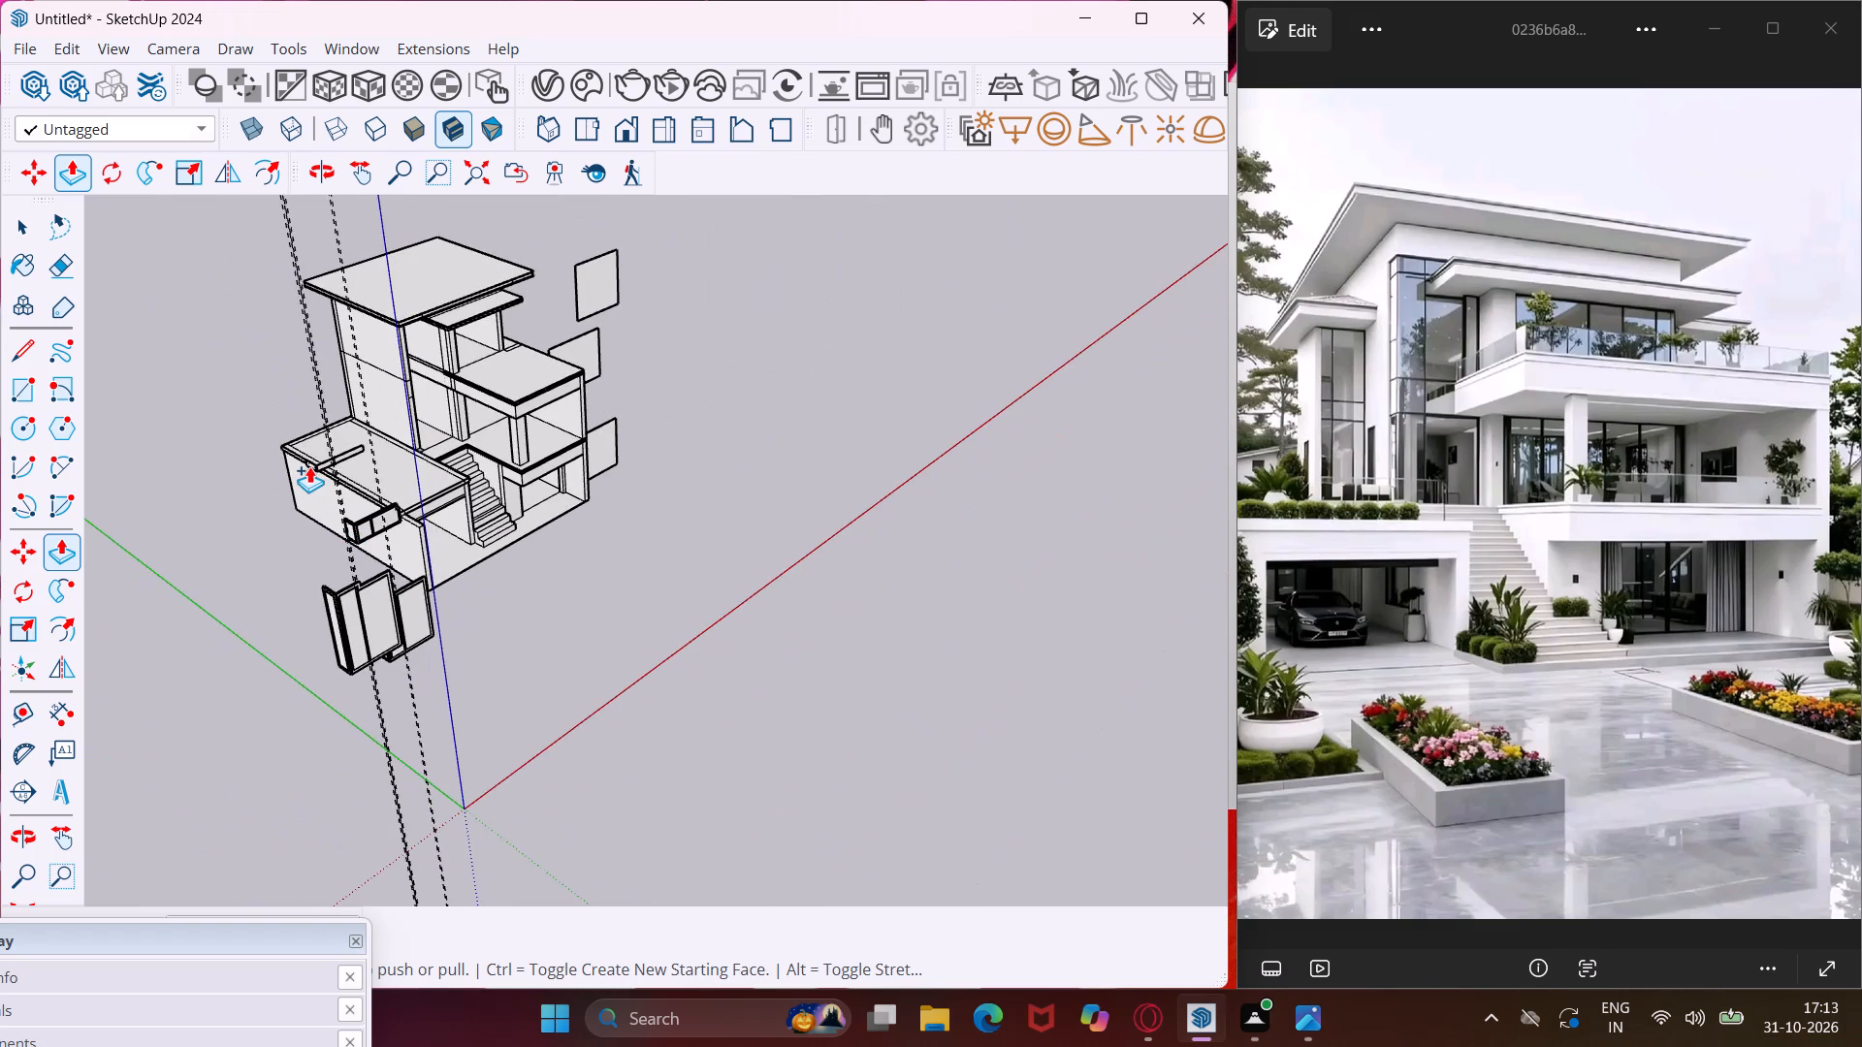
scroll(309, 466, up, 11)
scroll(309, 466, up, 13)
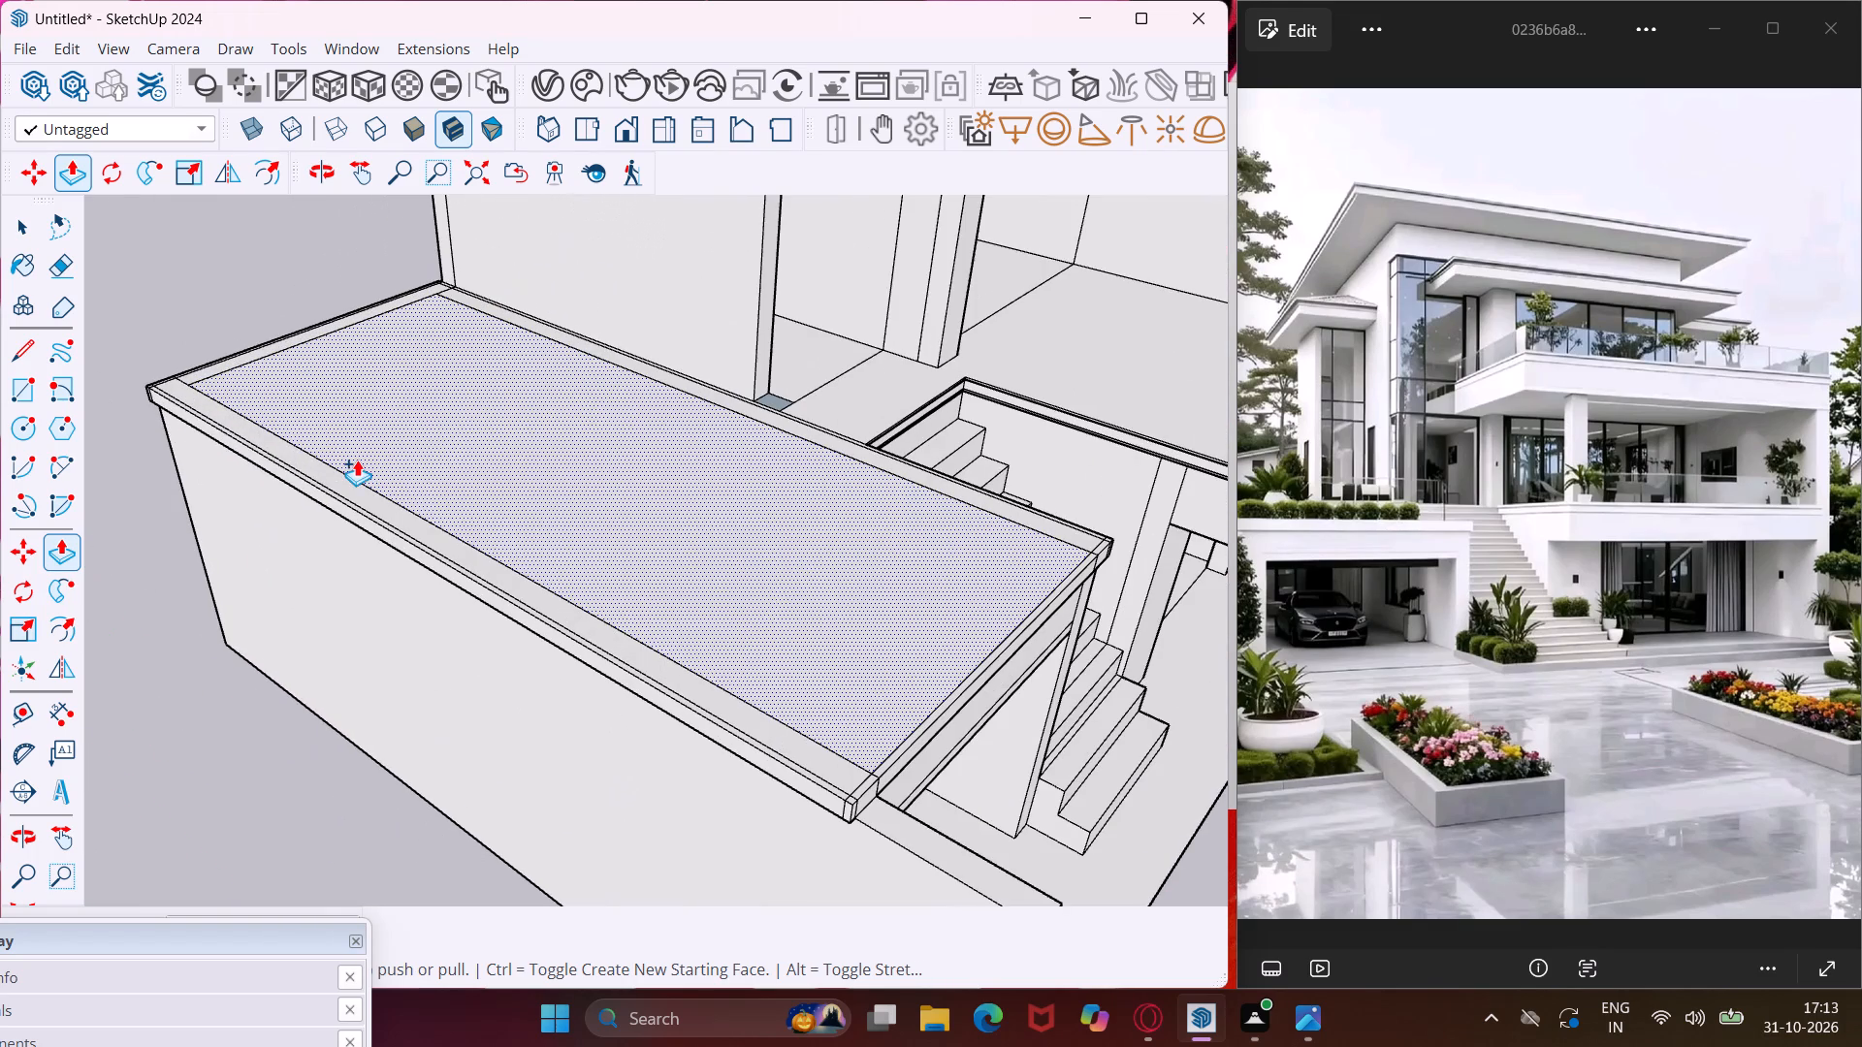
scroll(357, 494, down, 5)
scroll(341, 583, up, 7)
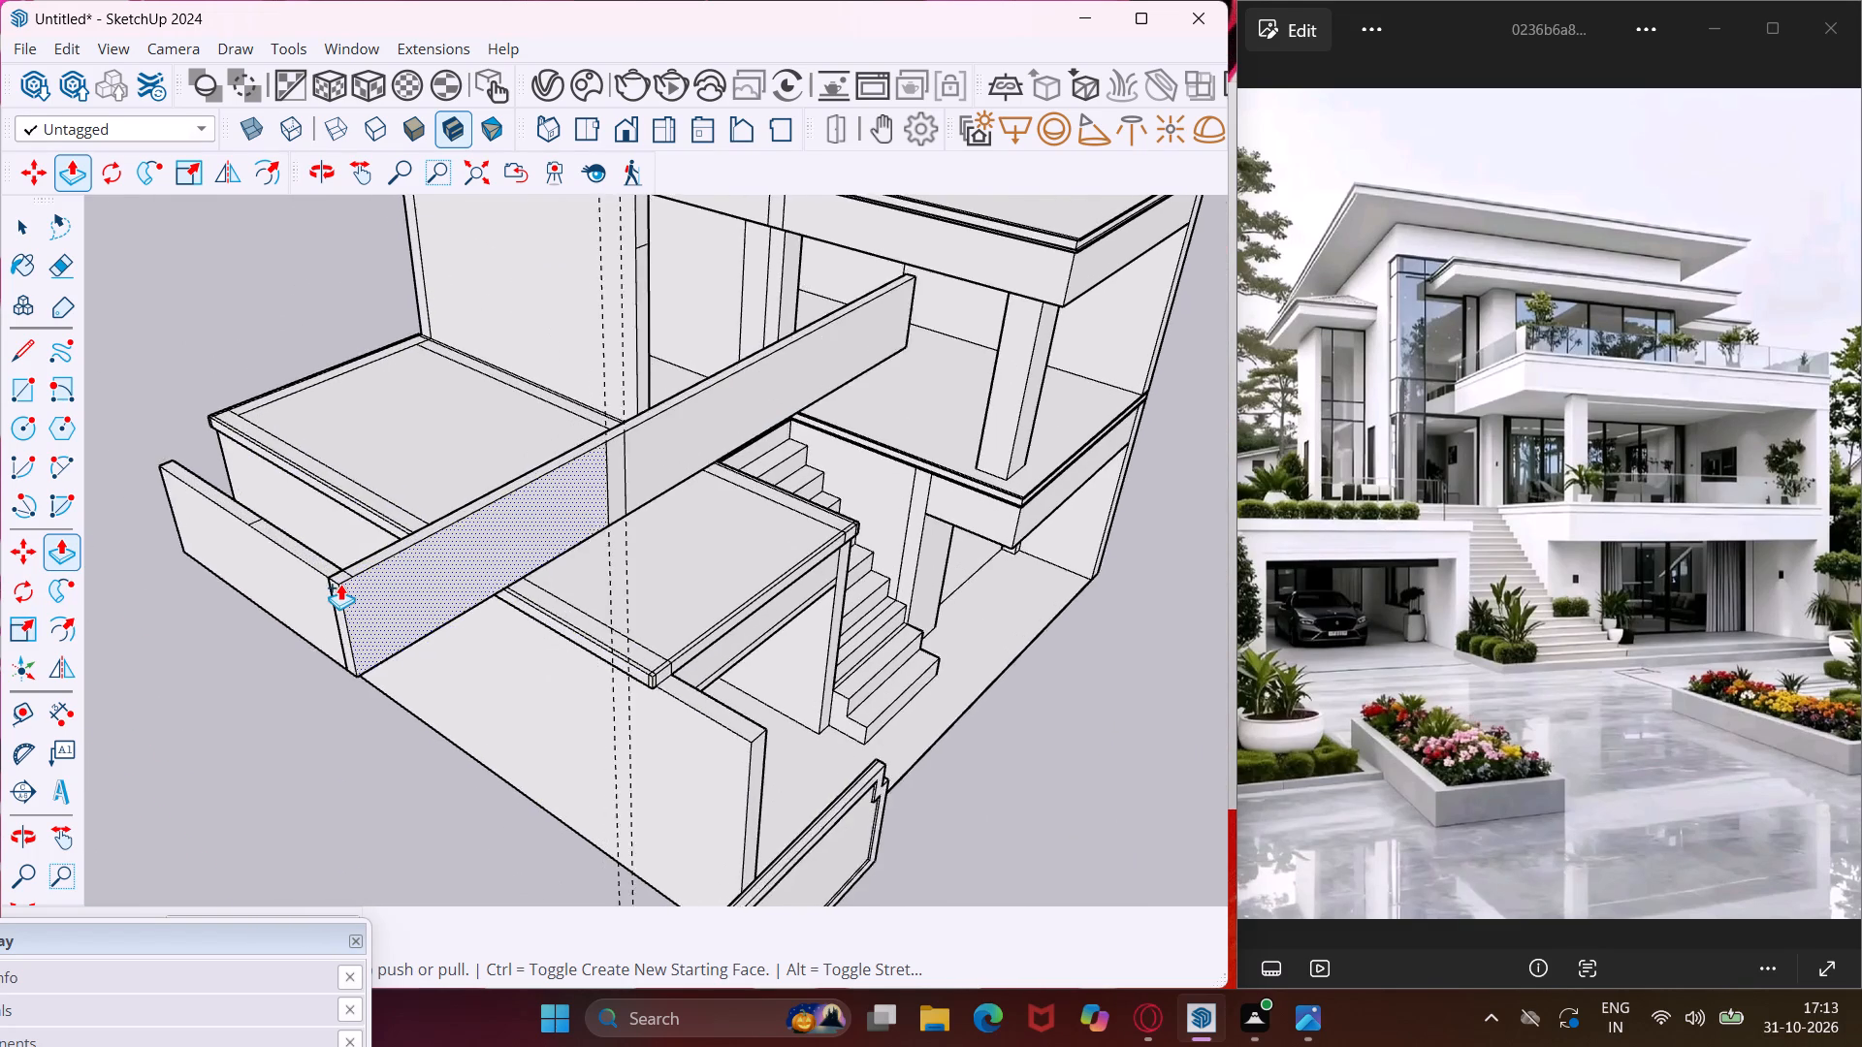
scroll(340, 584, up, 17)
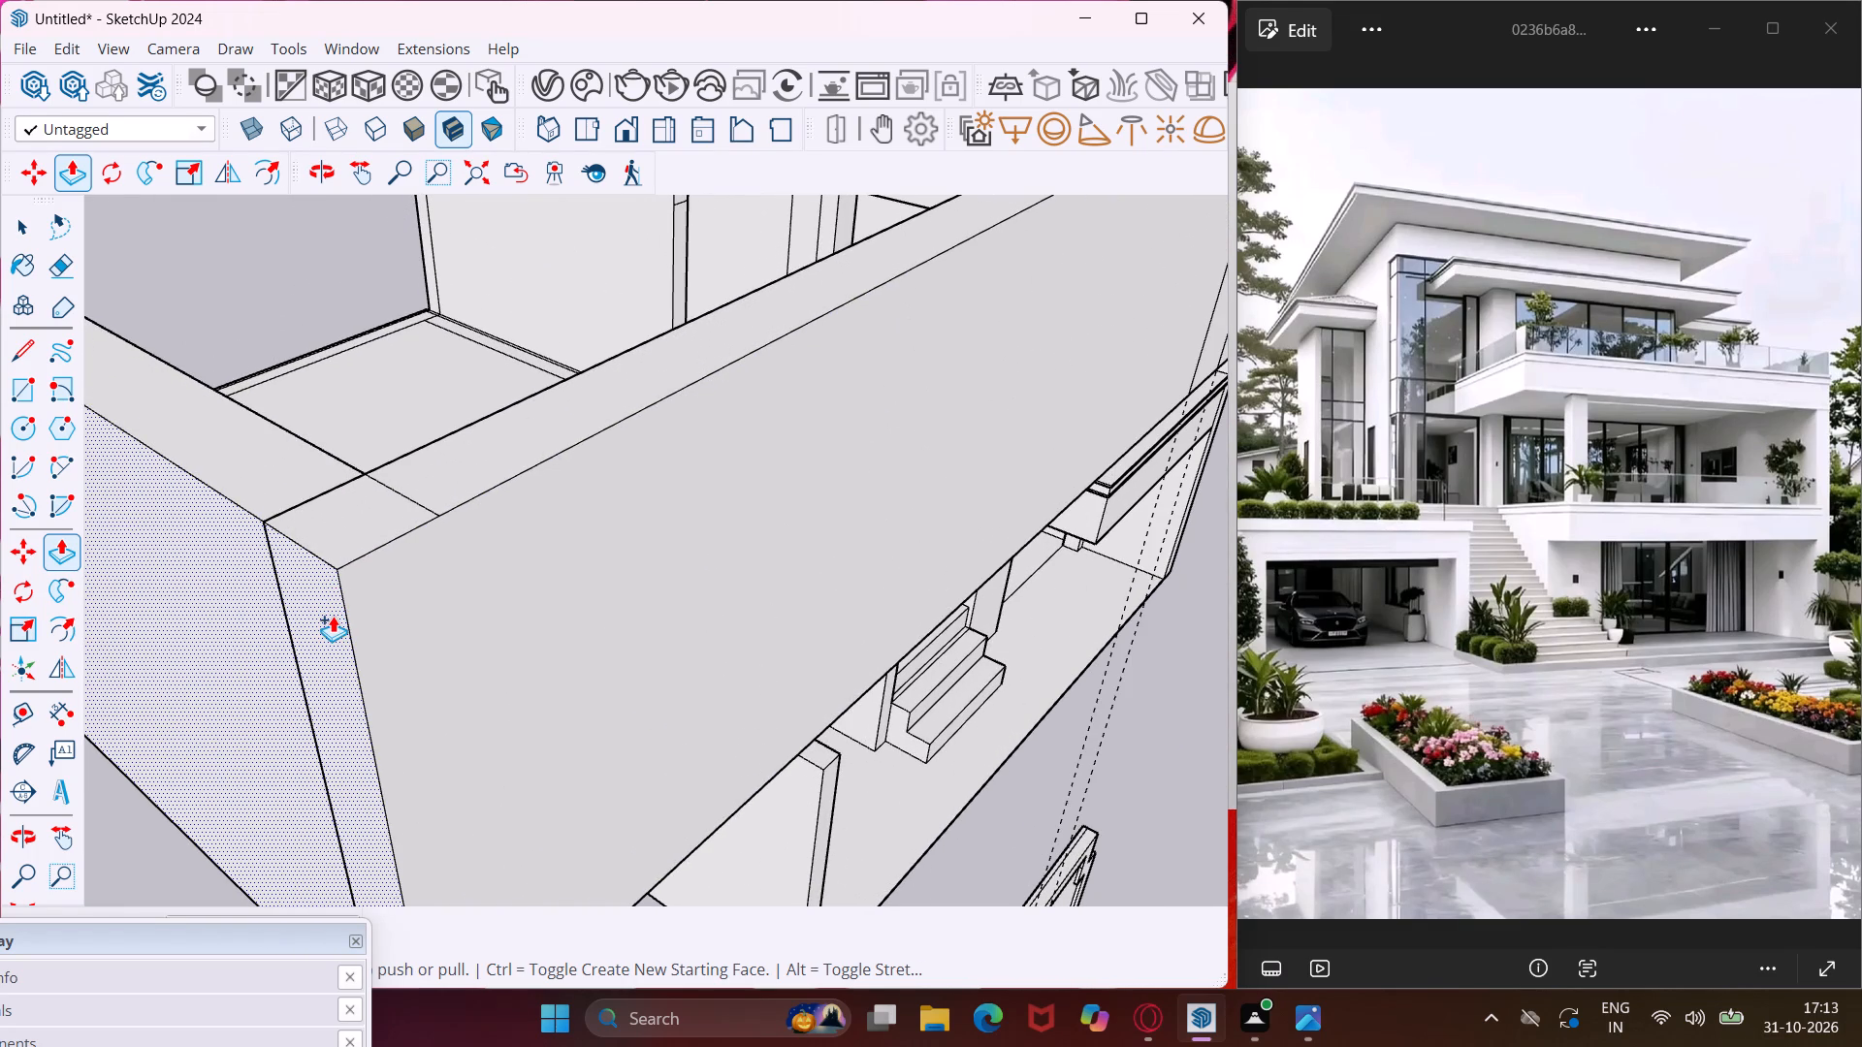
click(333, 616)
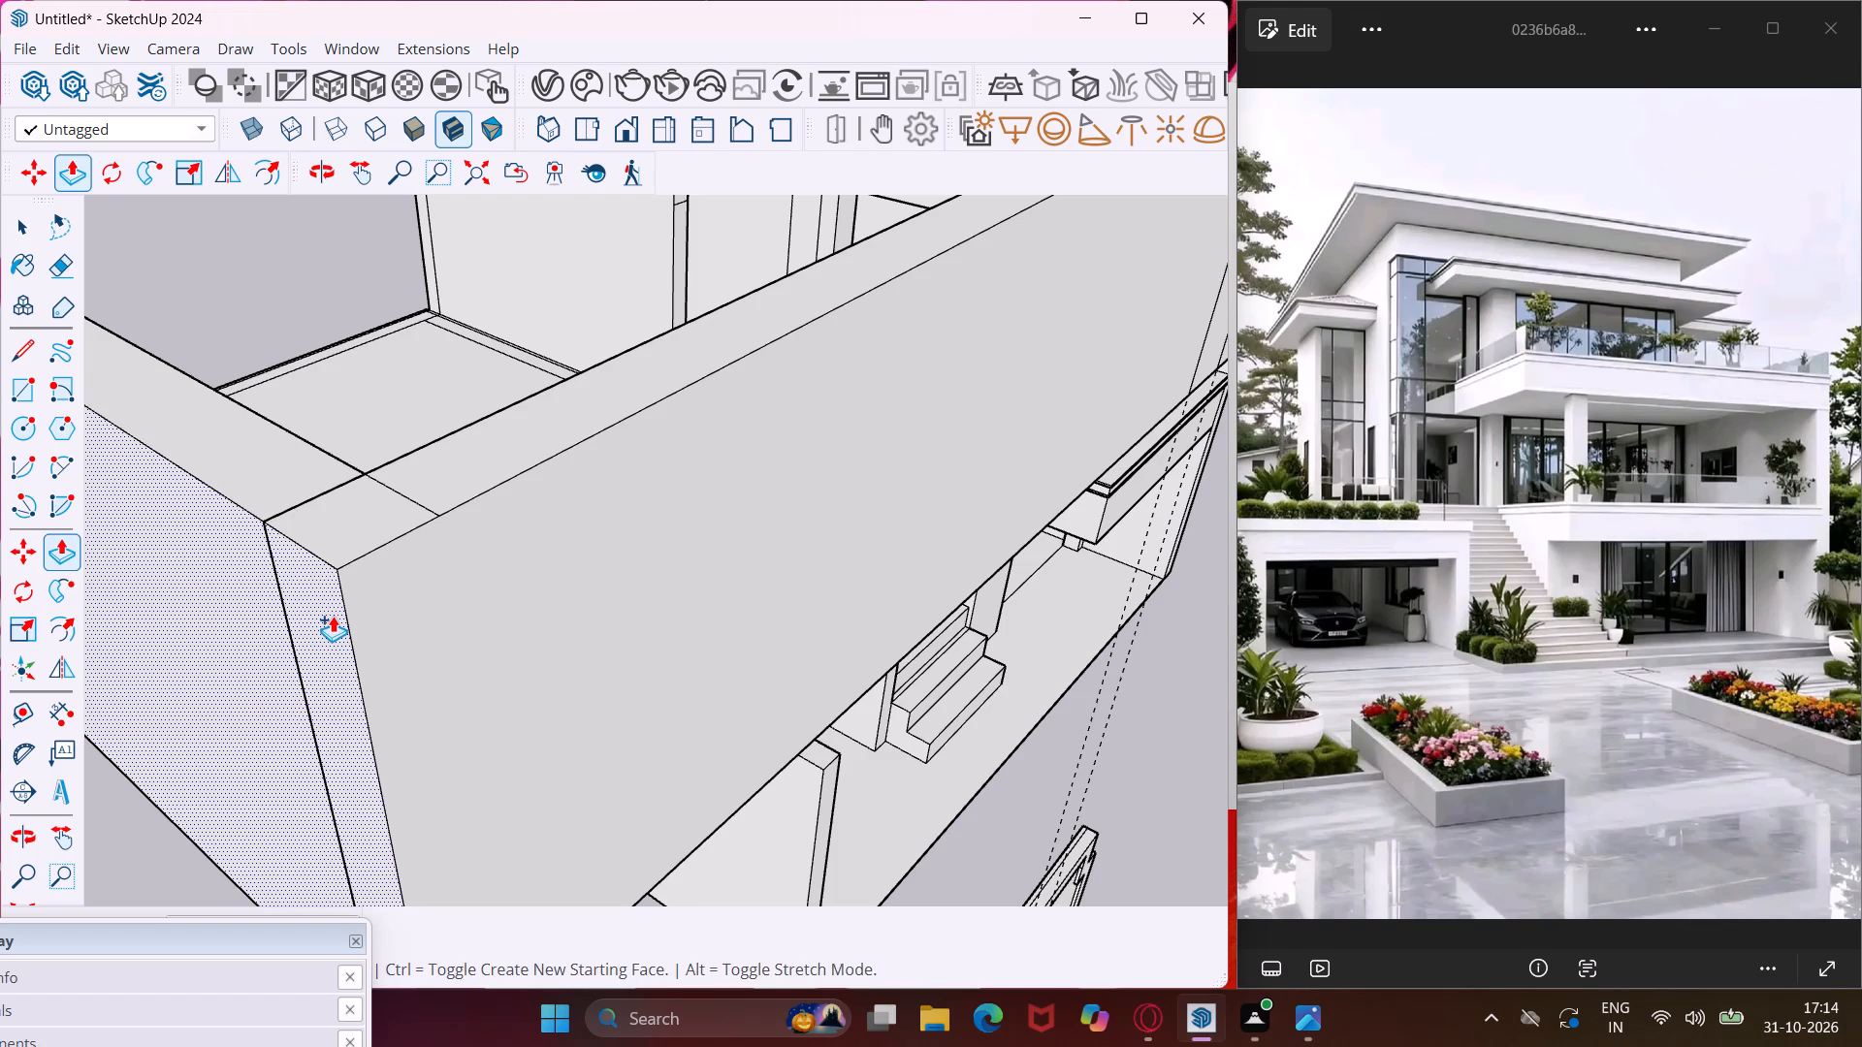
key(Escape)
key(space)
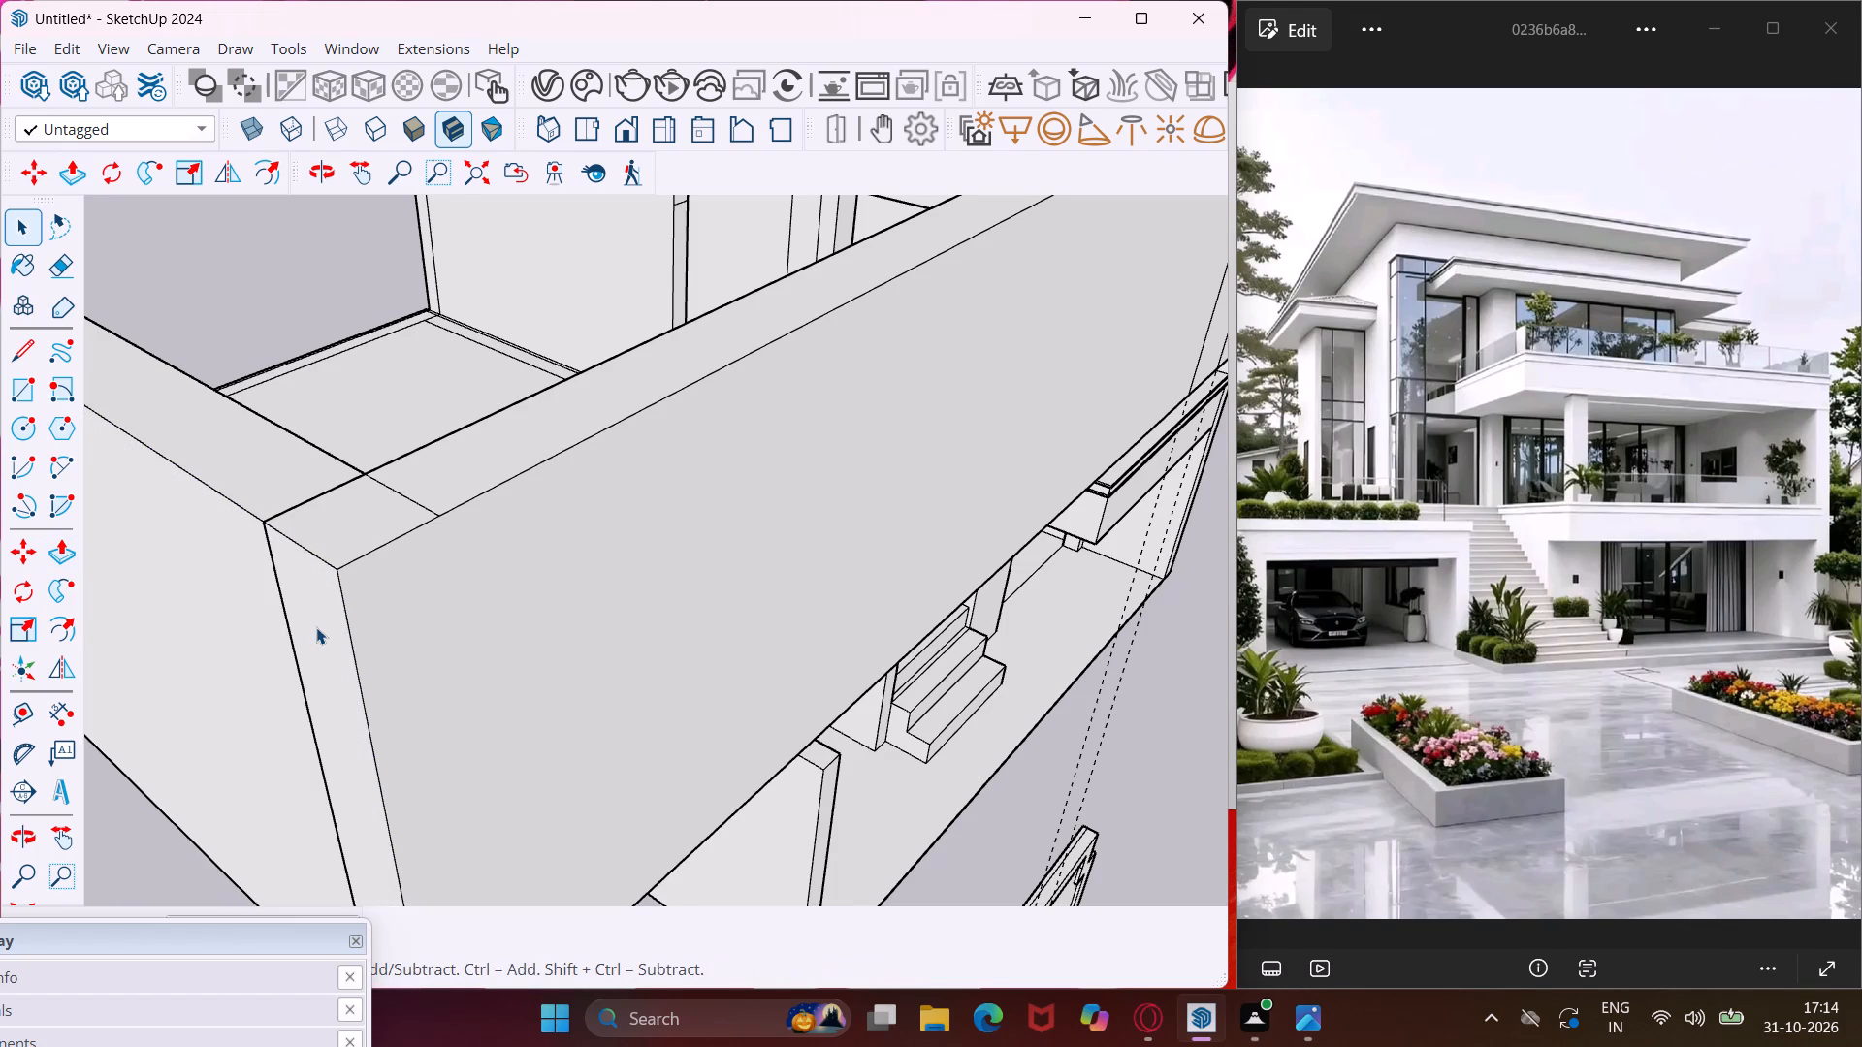
Offset the side face outline of the long L-shaped panel above the lower flat roof inward as a narrow frame border.
middle_drag(316, 627, 525, 571)
scroll(342, 621, up, 1)
scroll(521, 567, down, 8)
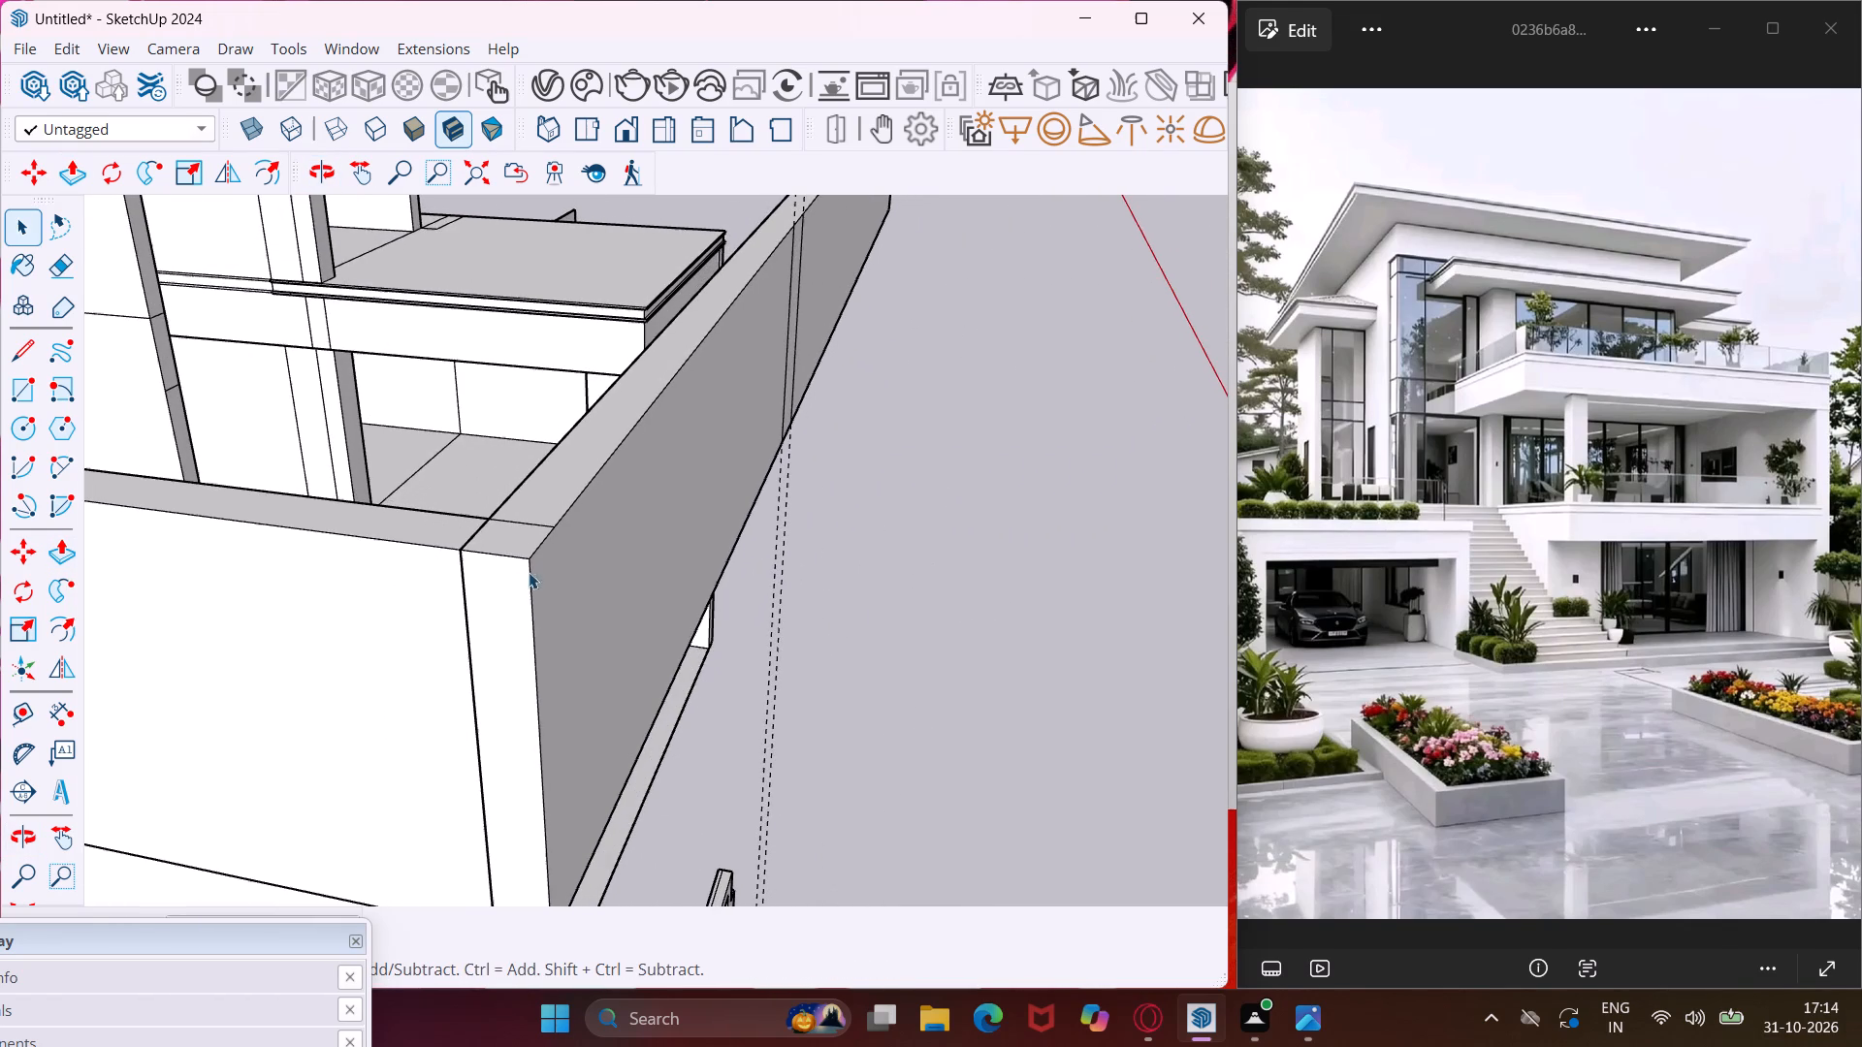
middle_drag(569, 546, 323, 543)
scroll(323, 543, down, 7)
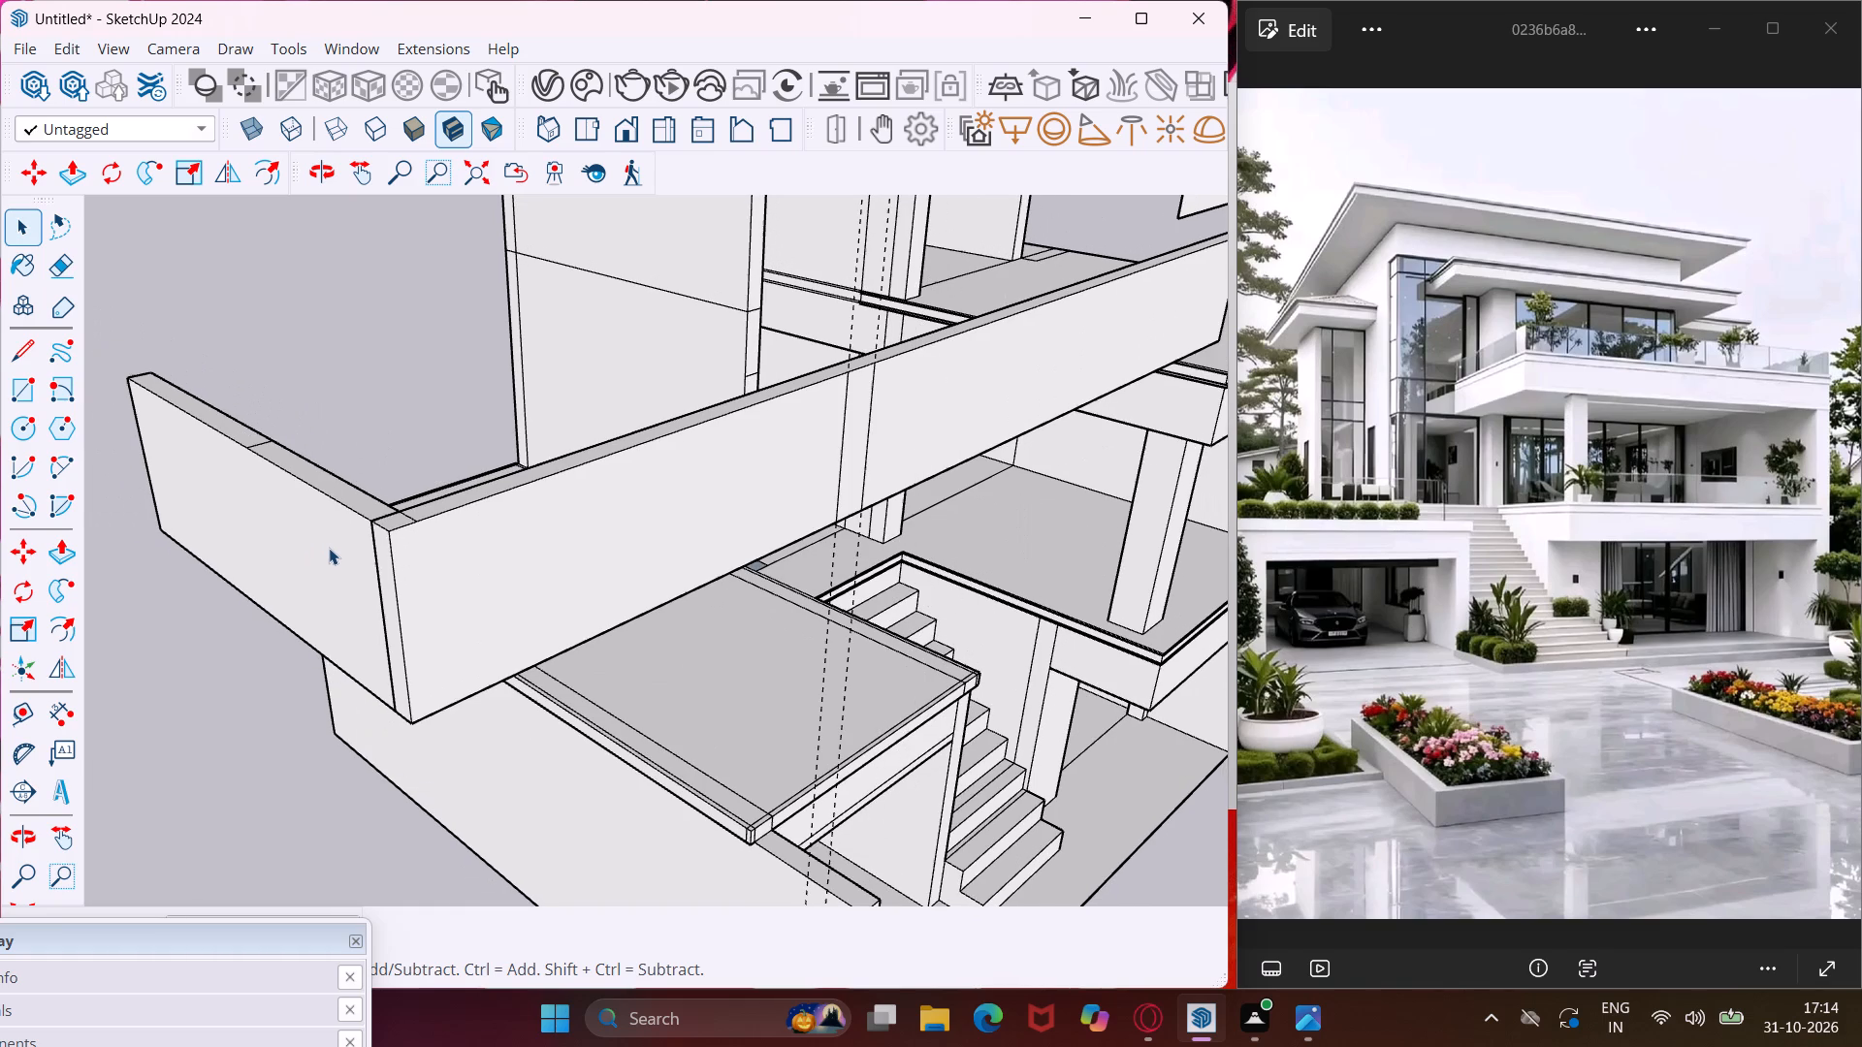
click(337, 548)
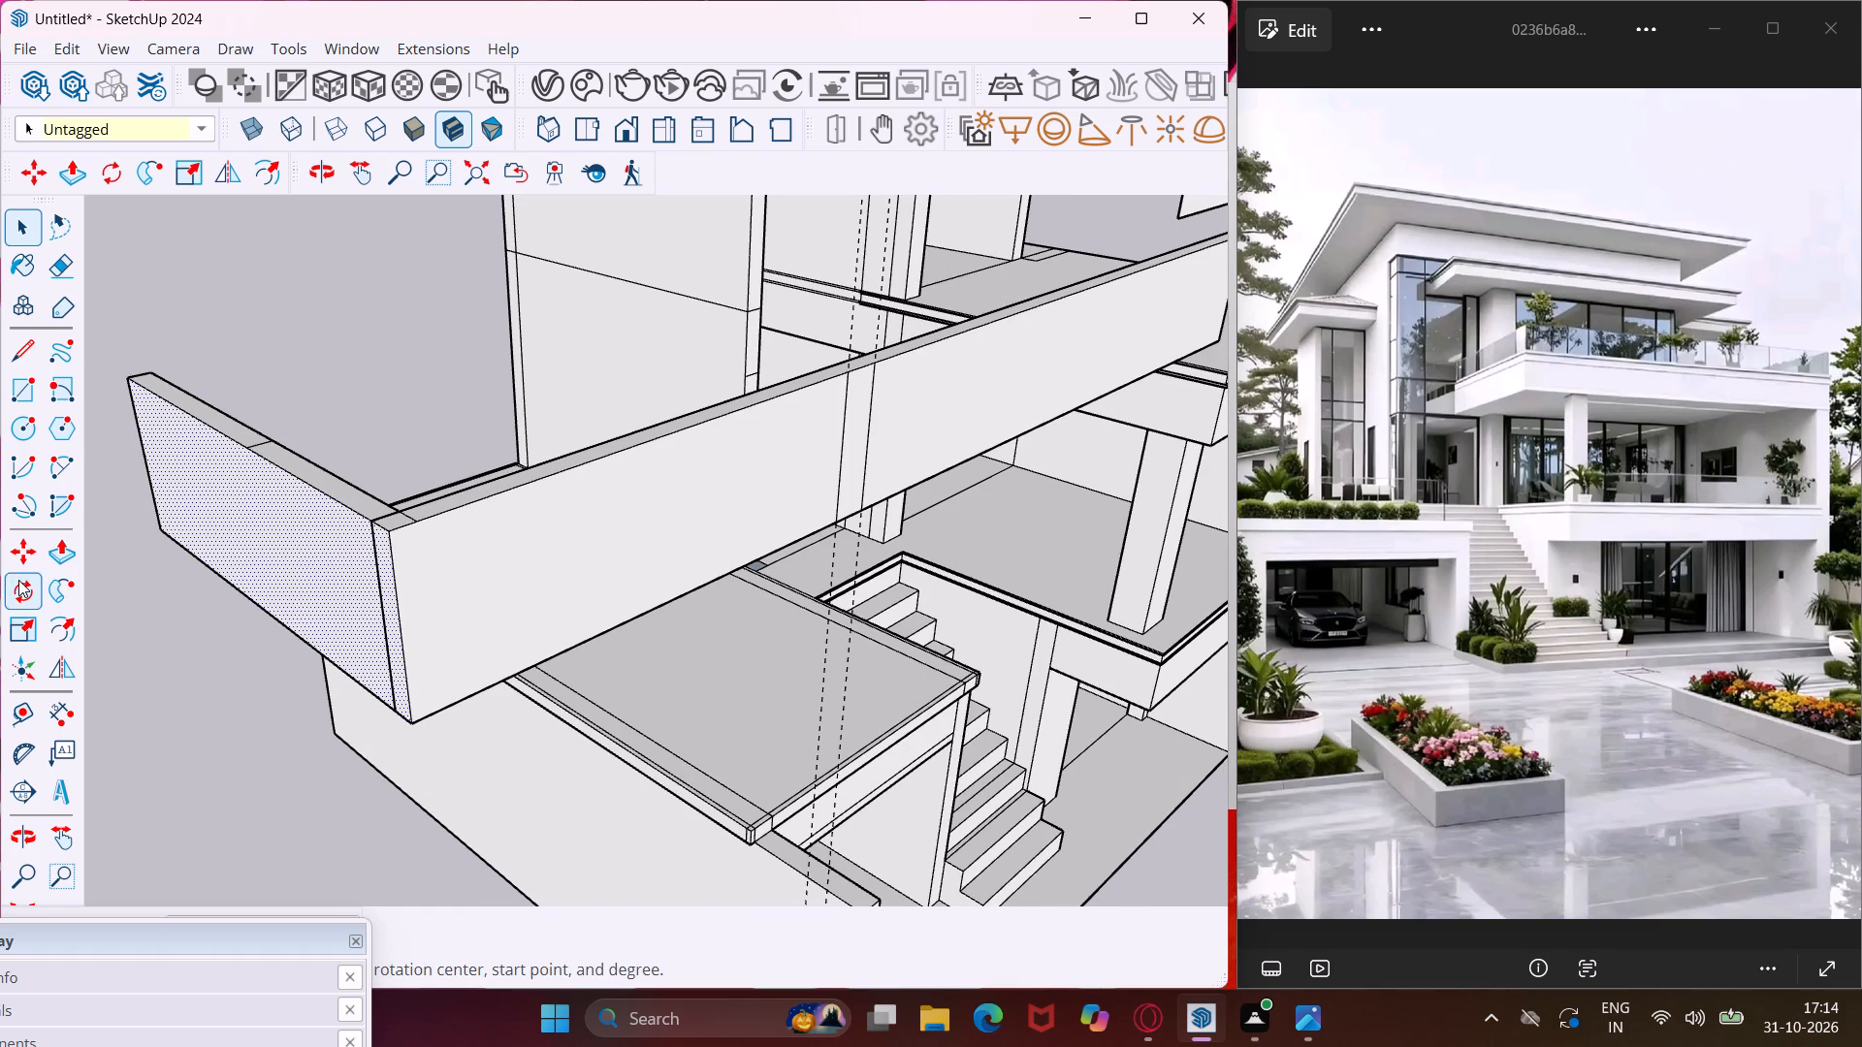
click(54, 622)
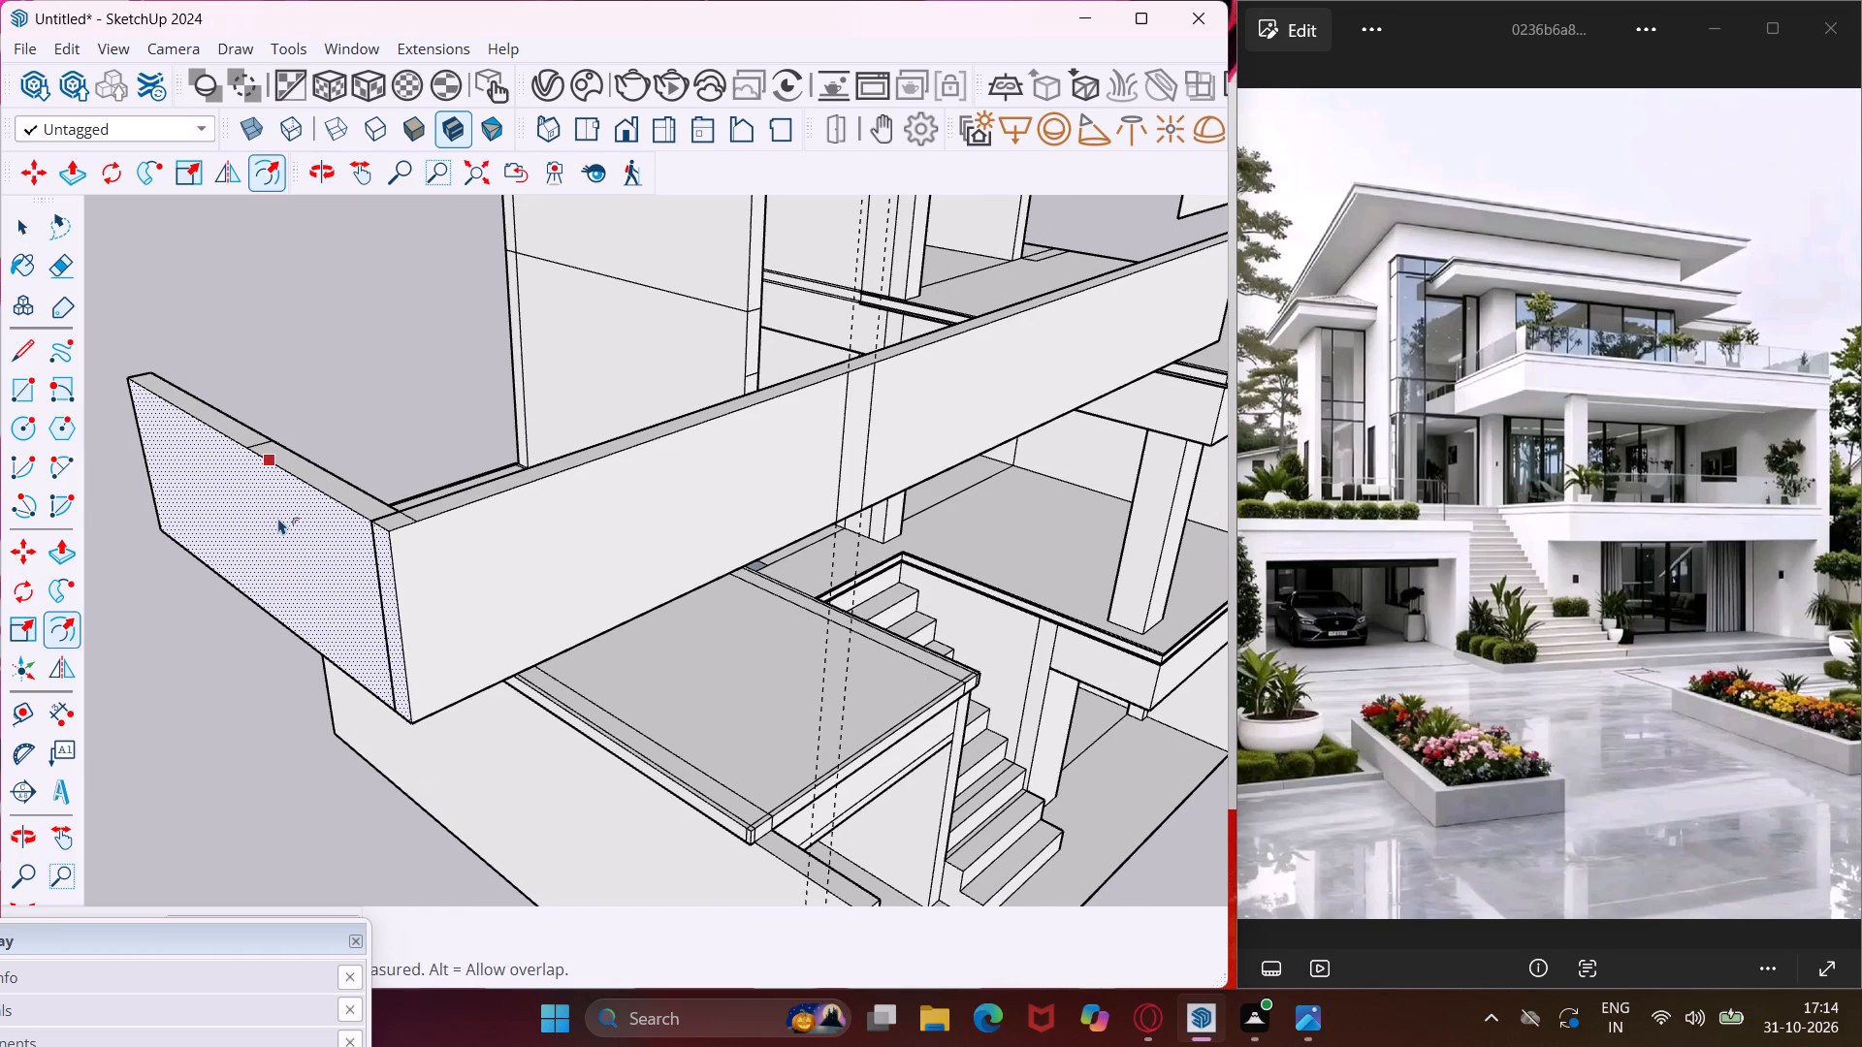
click(278, 518)
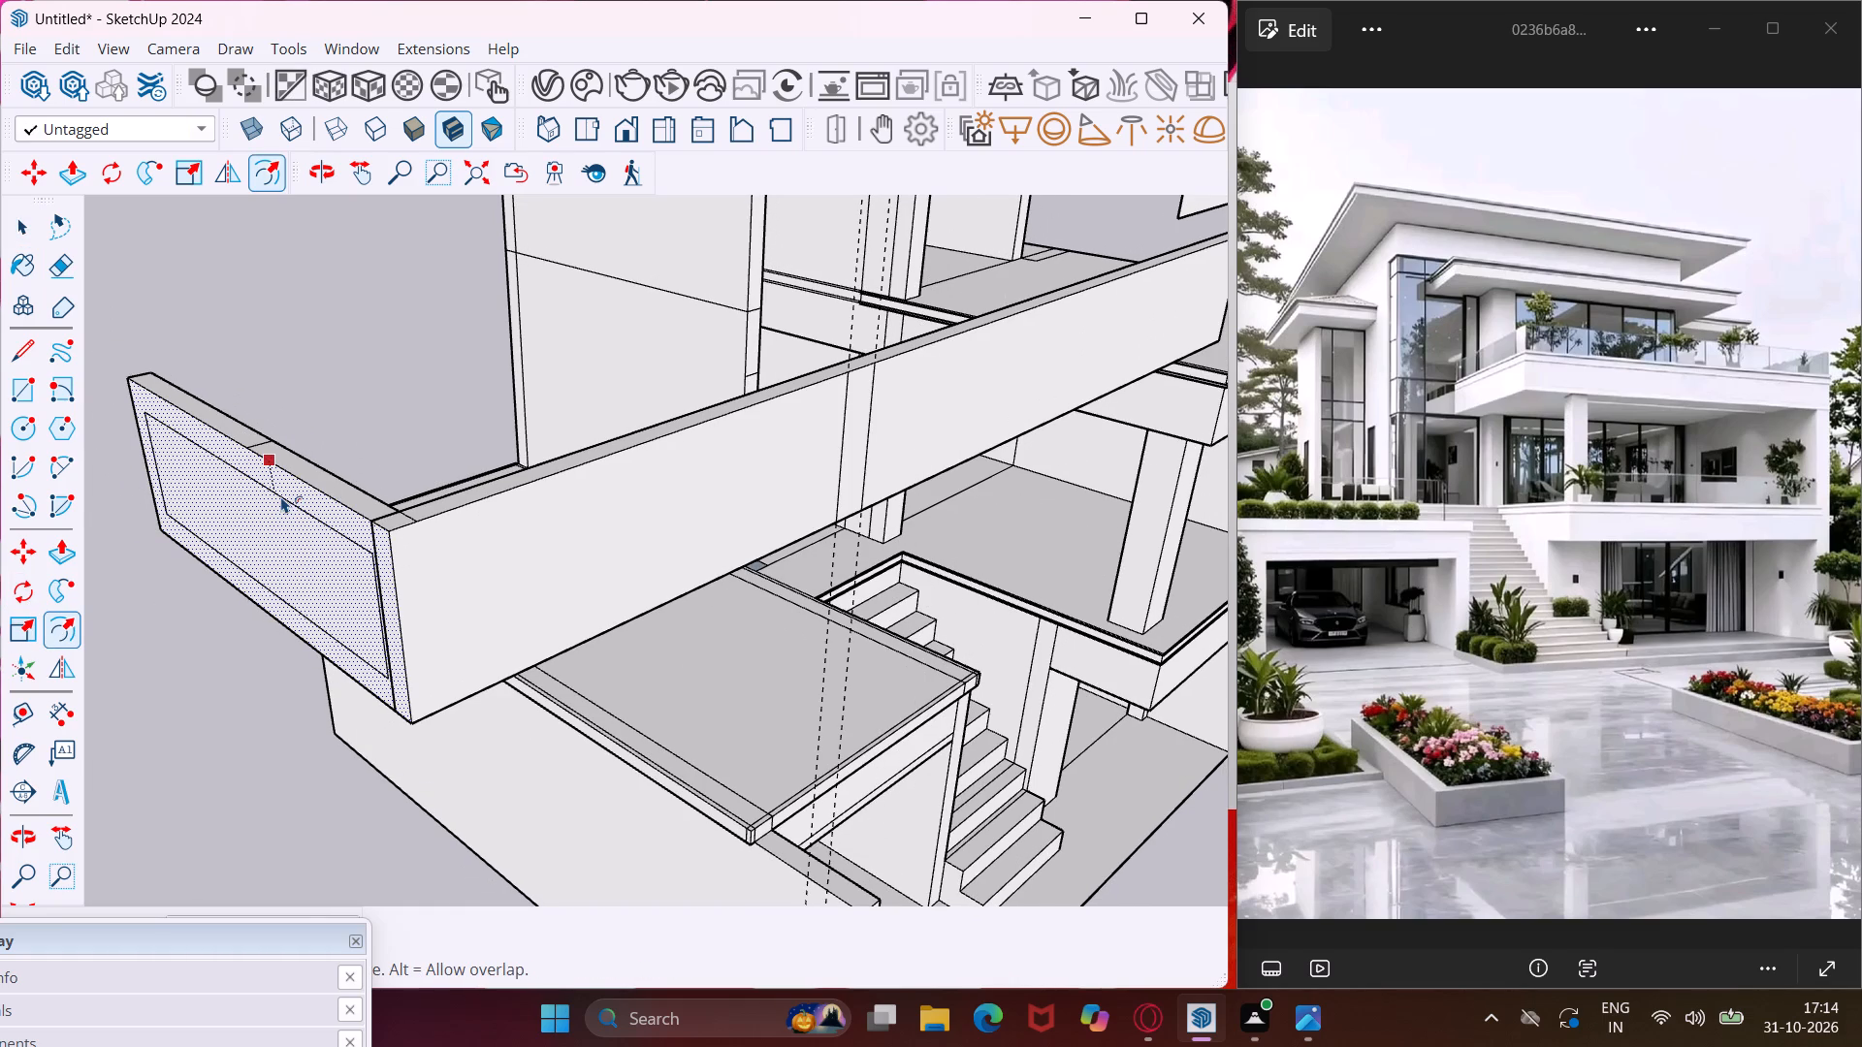
click(281, 494)
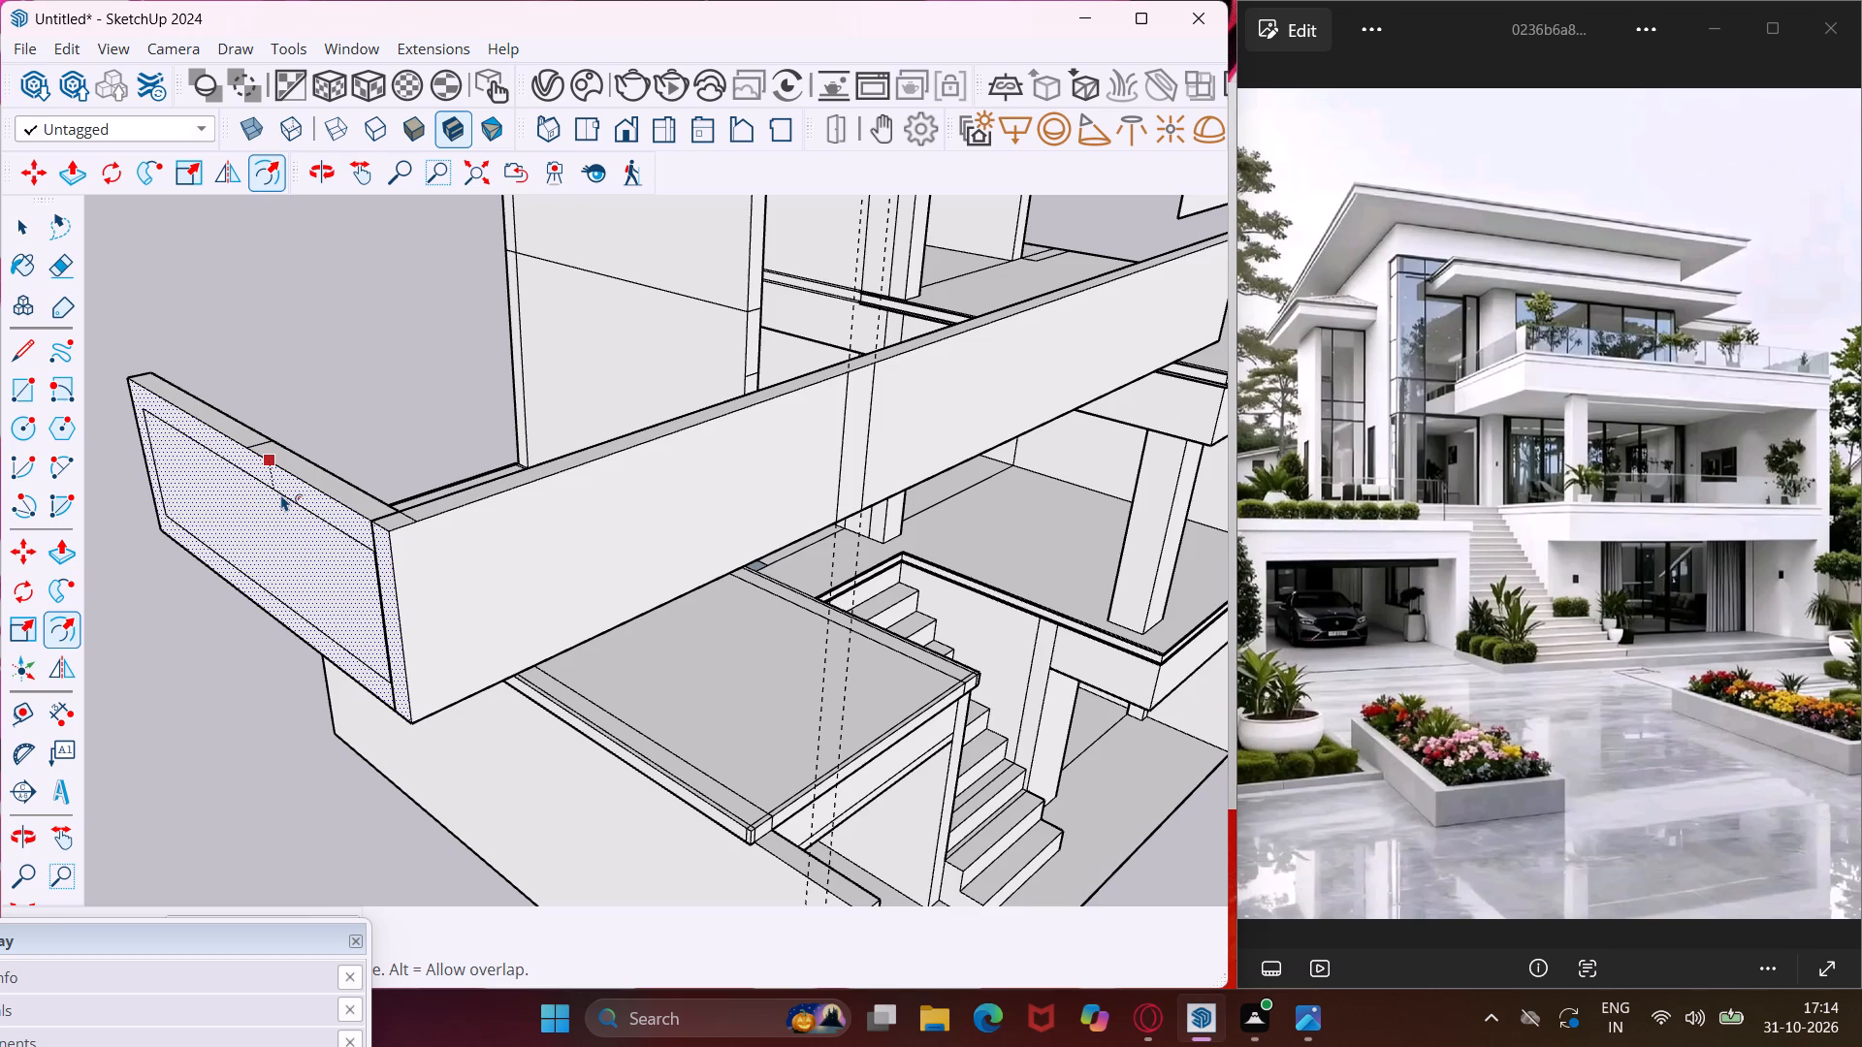
key(Escape)
Offset the outline of the long panel's front face section next to the corner inward as a frame border.
click(465, 560)
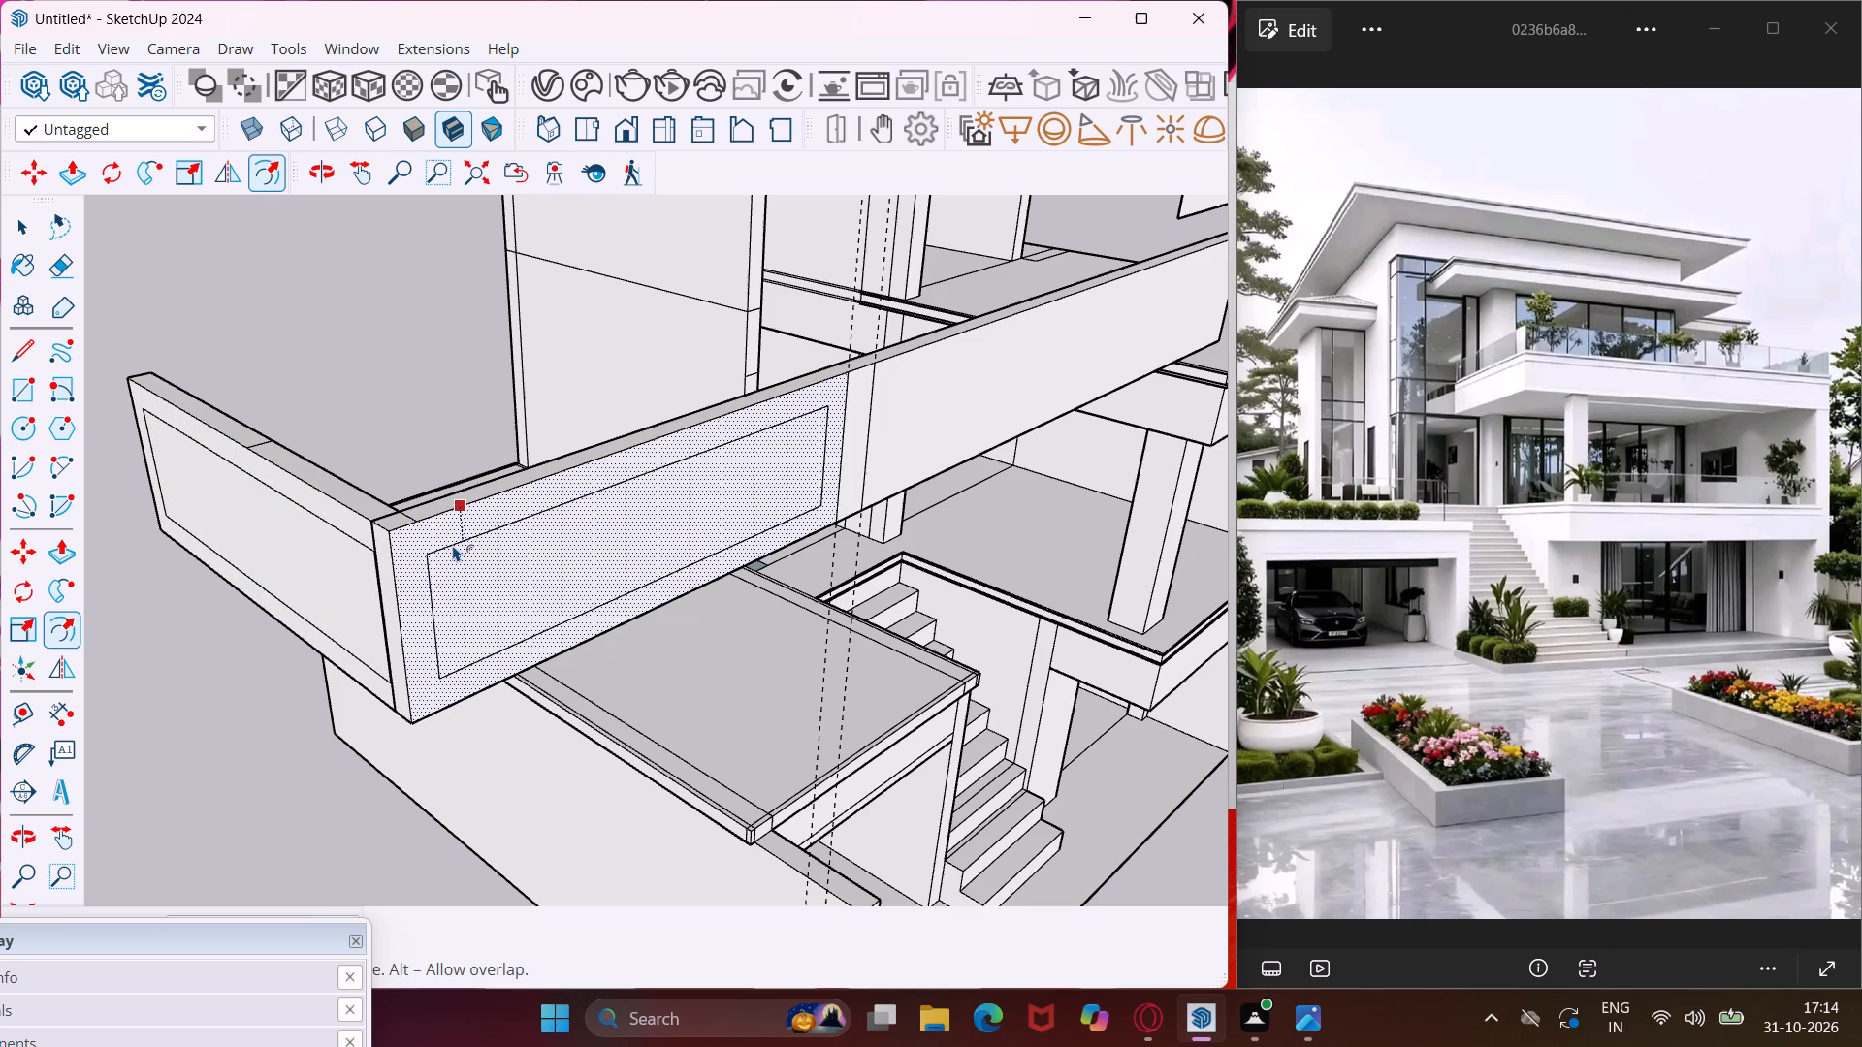
click(453, 545)
key(Escape)
key(space)
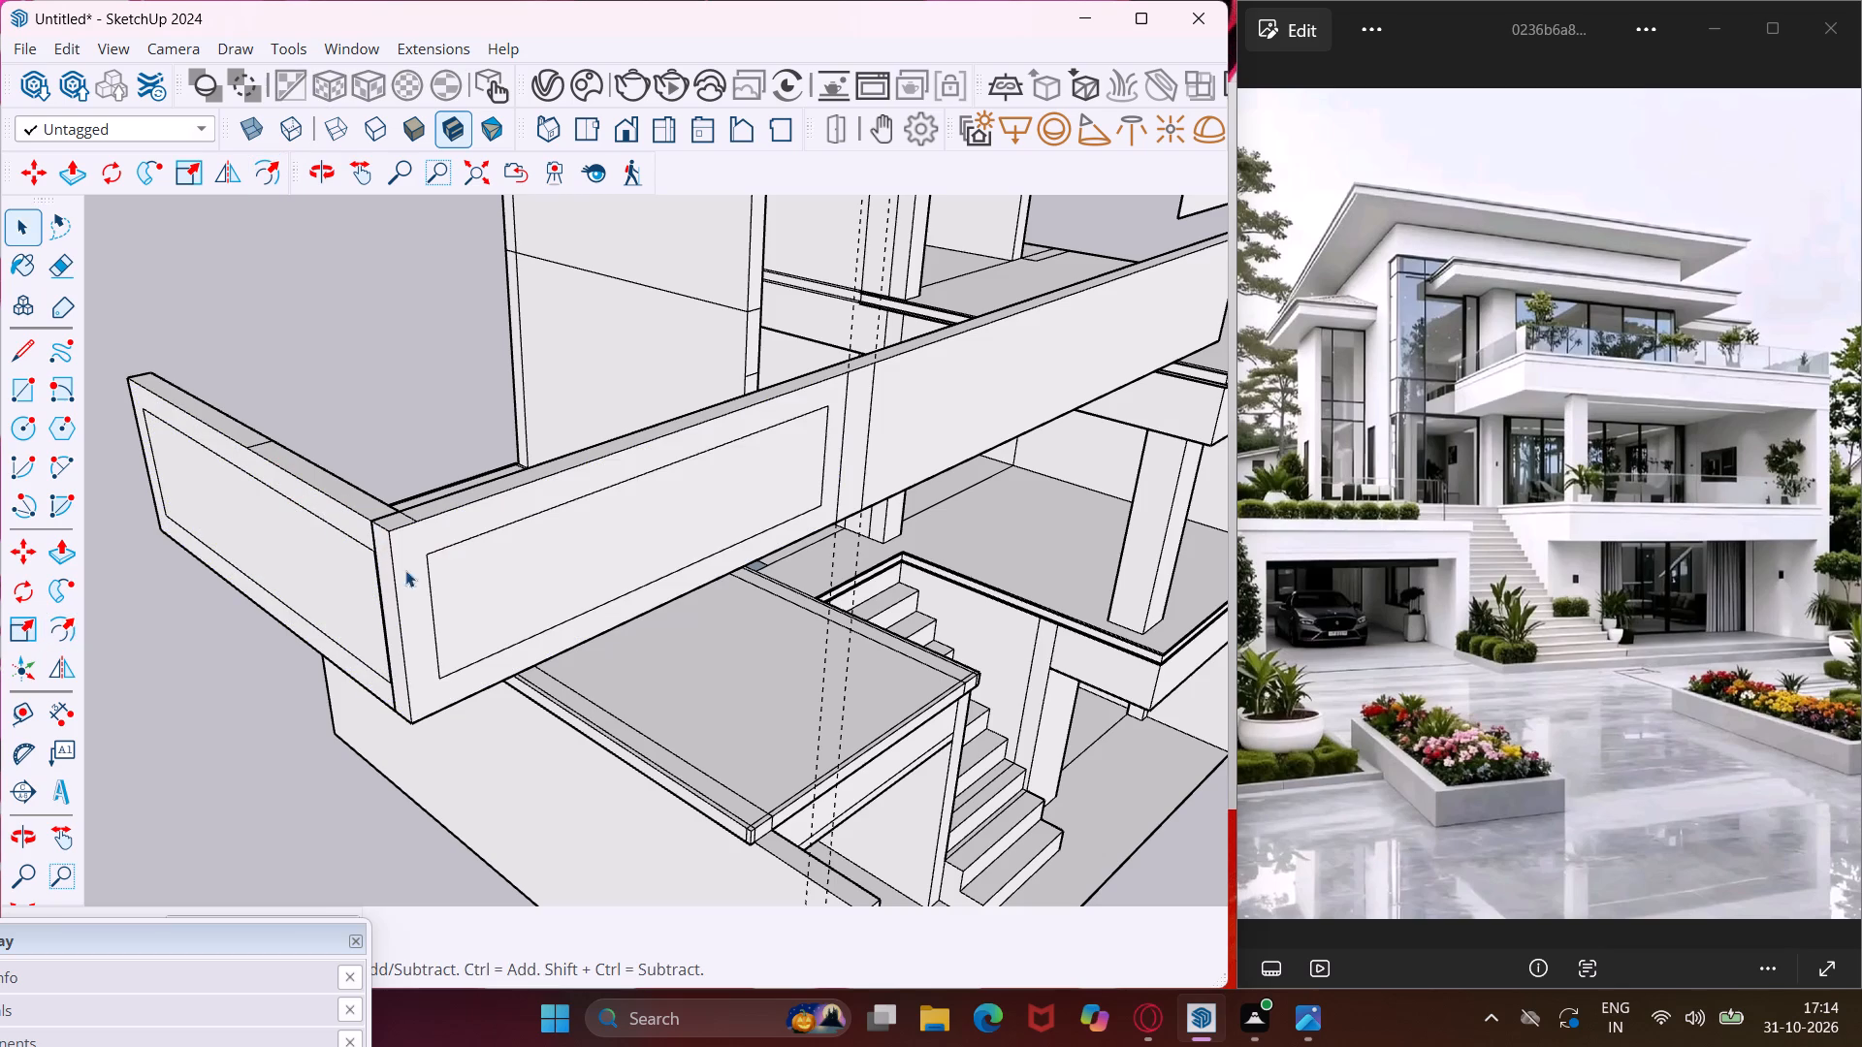
Draw a line continuing the inner frame's upper edge from its corner across the mullion strip on the long panel's front face.
click(20, 367)
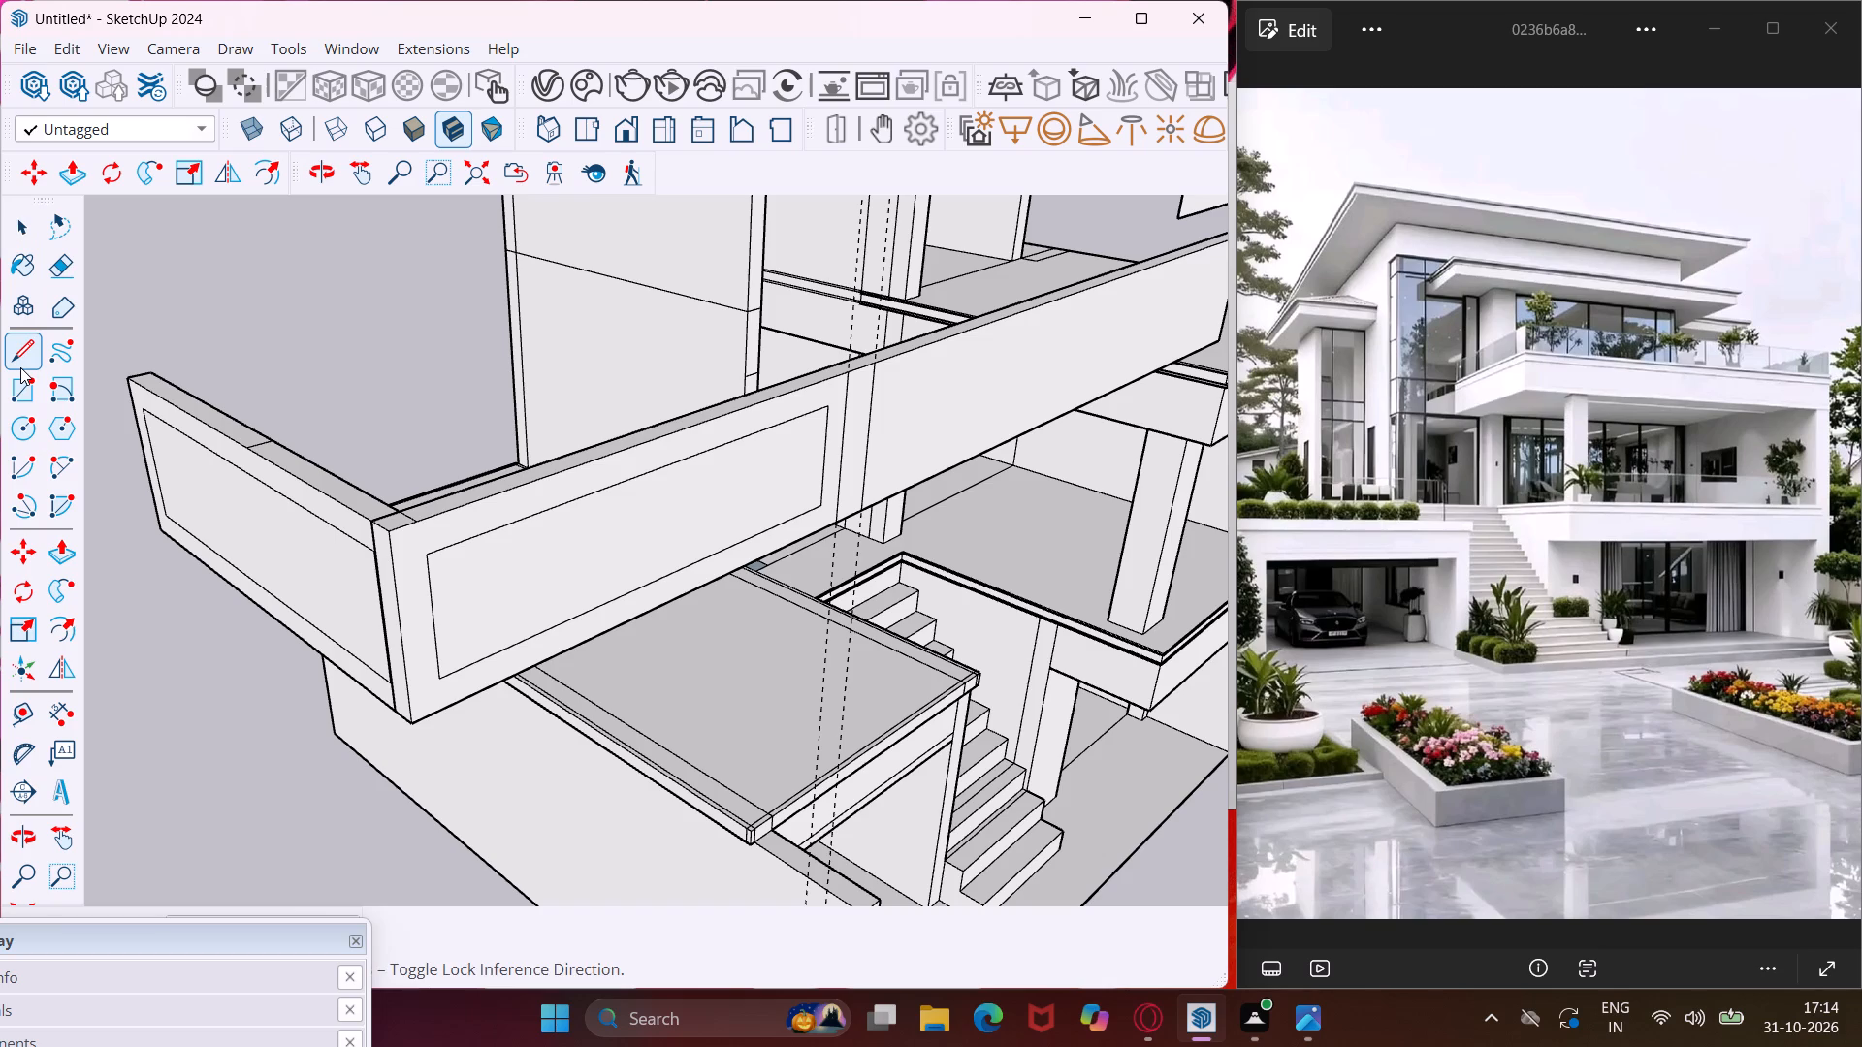
scroll(835, 411, up, 8)
click(821, 401)
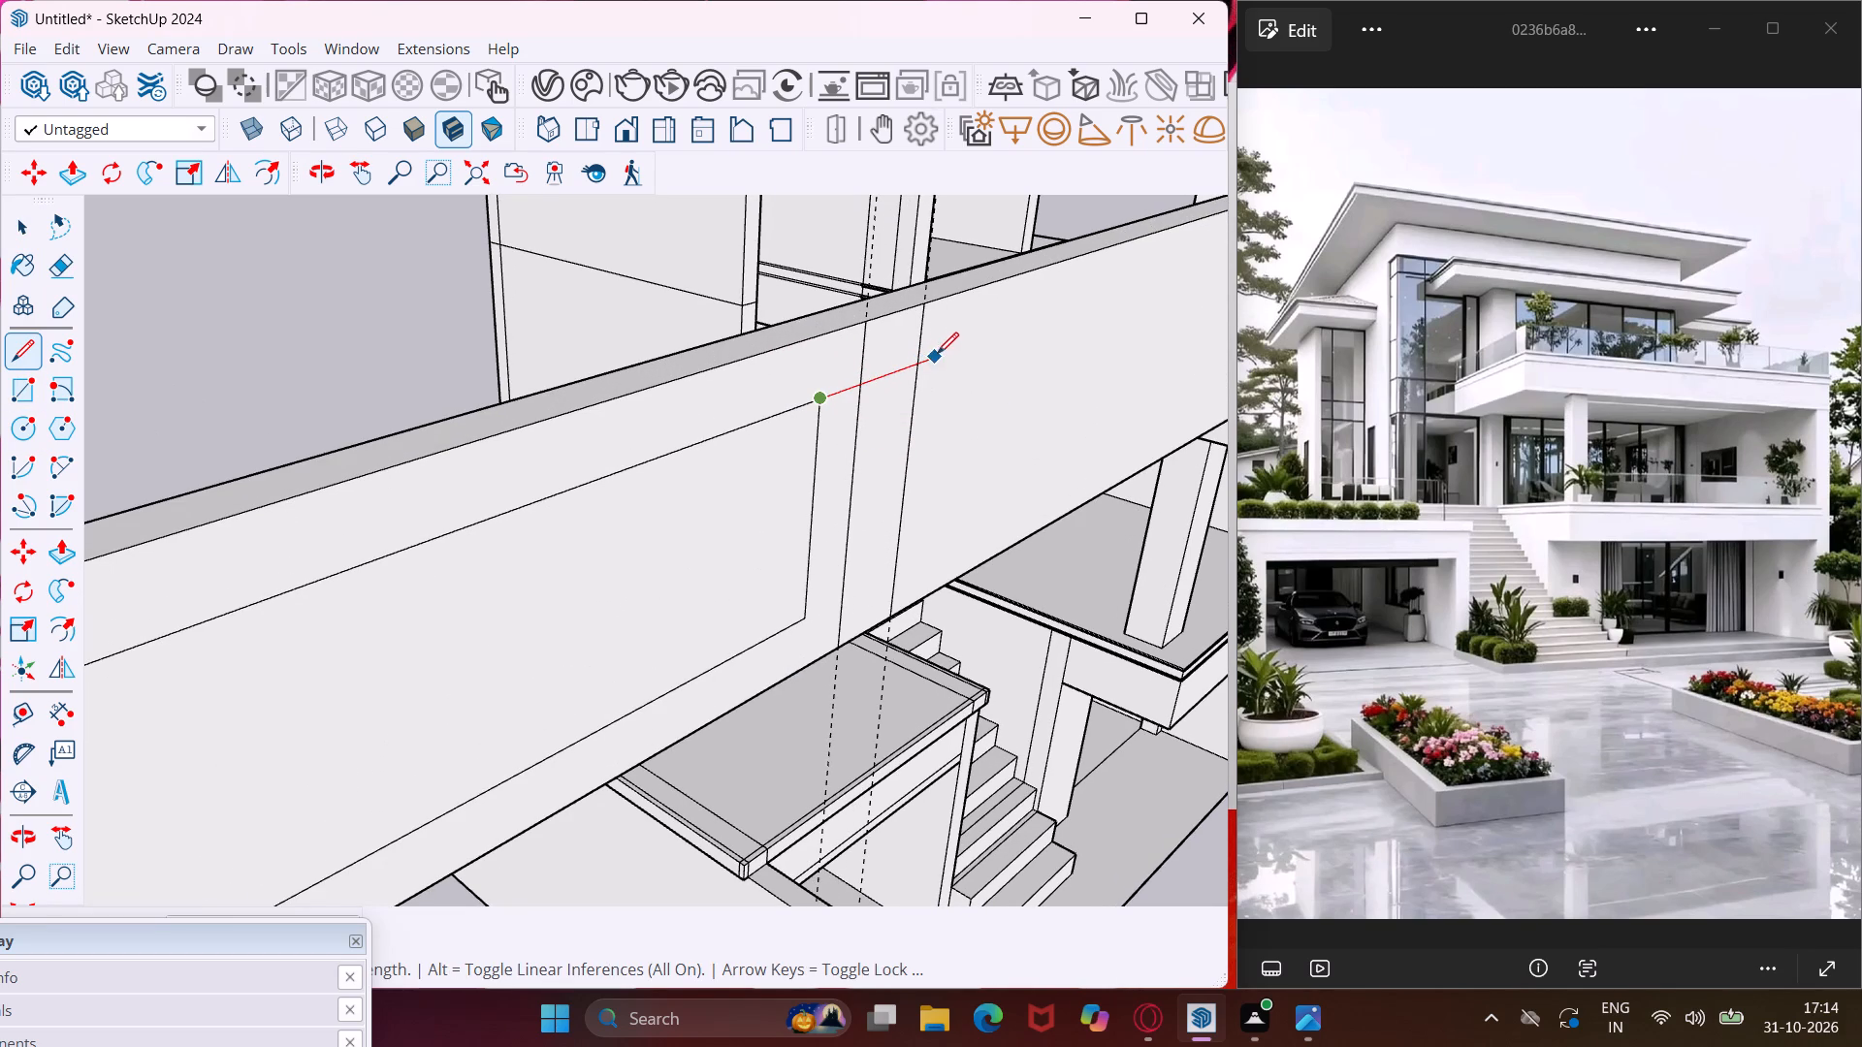
click(975, 332)
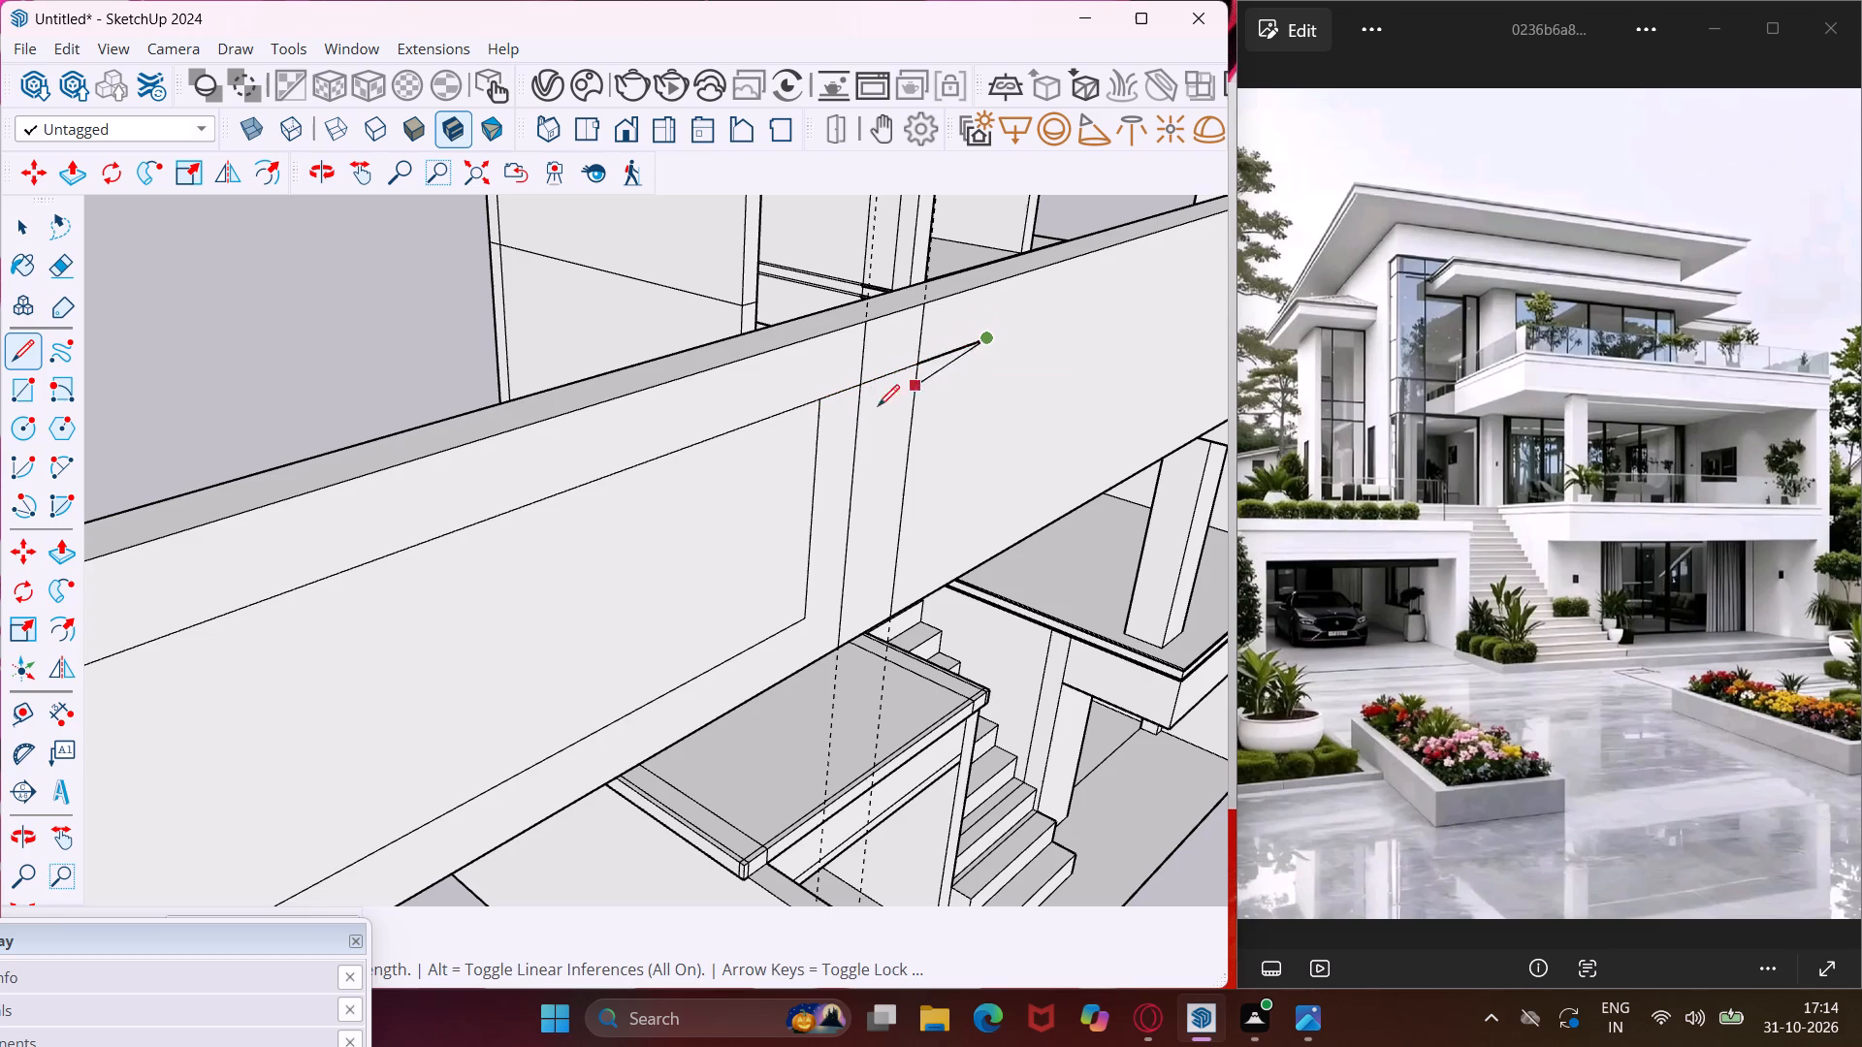
key(Escape)
key(space)
Offset the outline of the long panel's front section beyond the mullion strip inward as a matching frame border.
middle_drag(692, 479, 426, 505)
scroll(416, 505, down, 4)
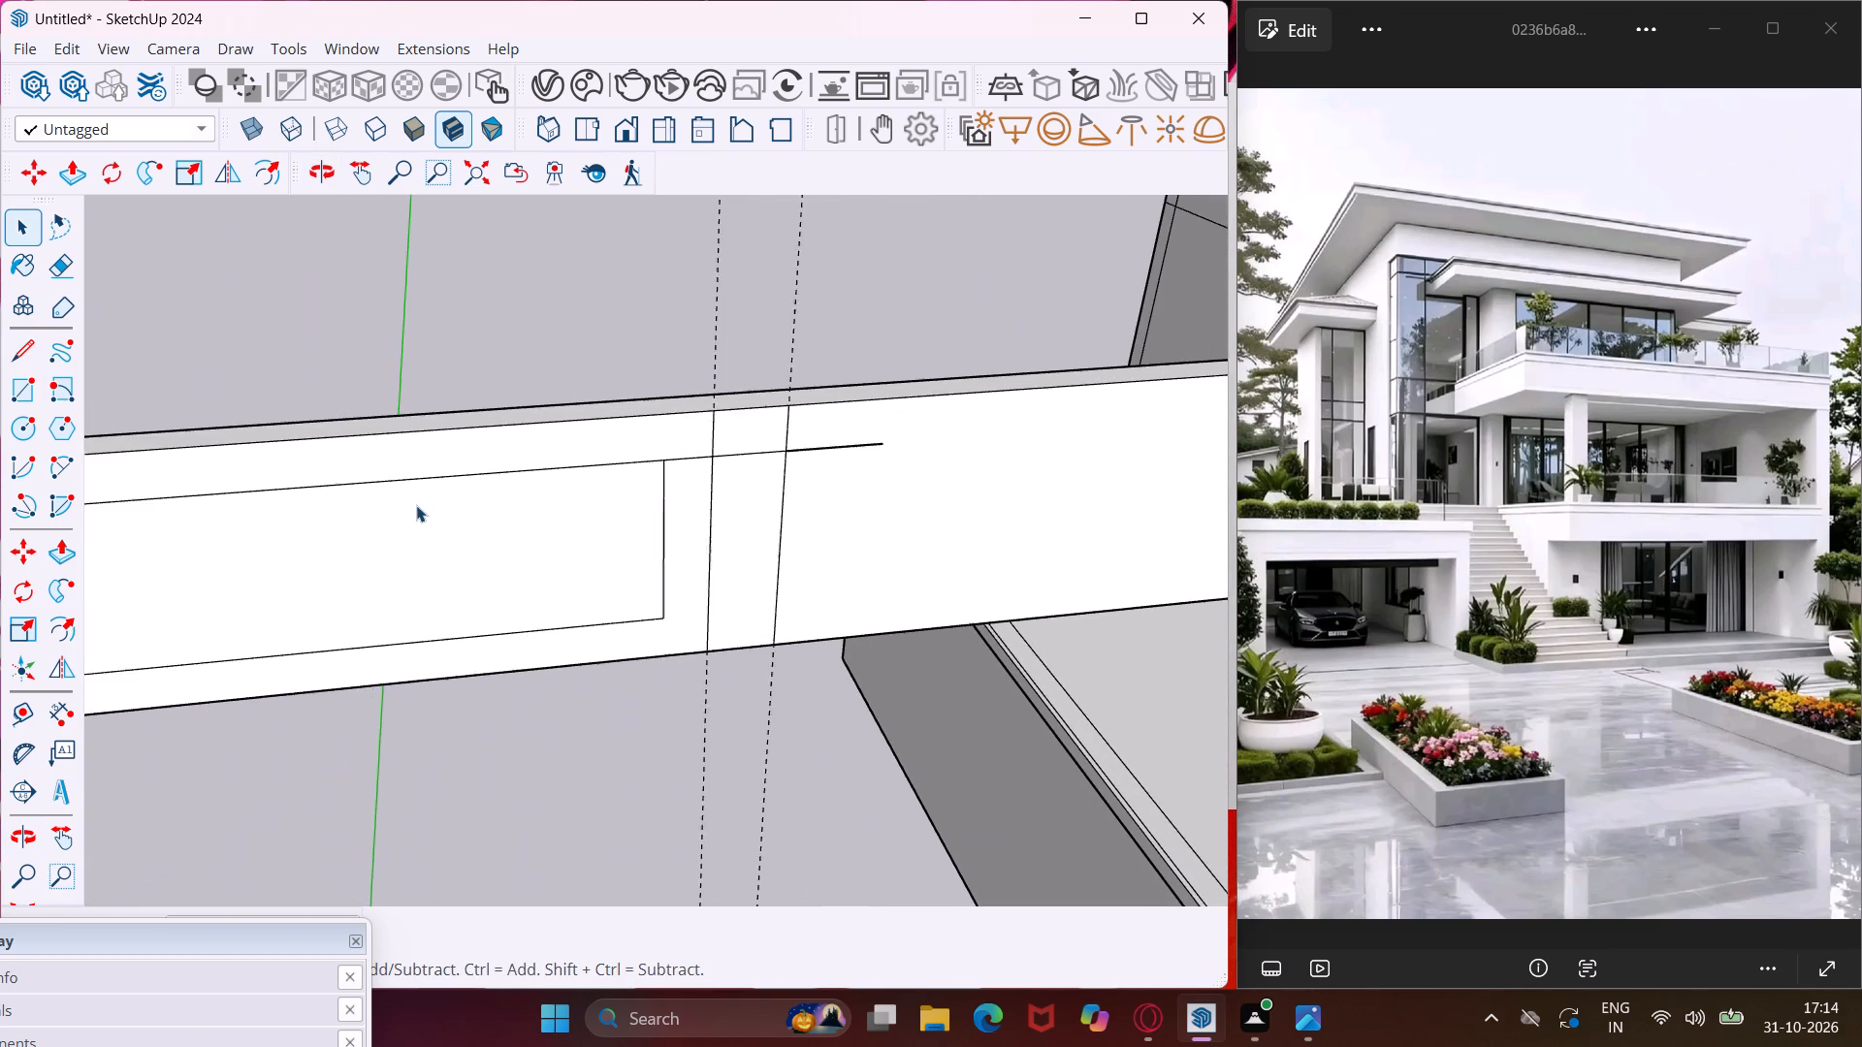
scroll(416, 505, down, 2)
click(805, 505)
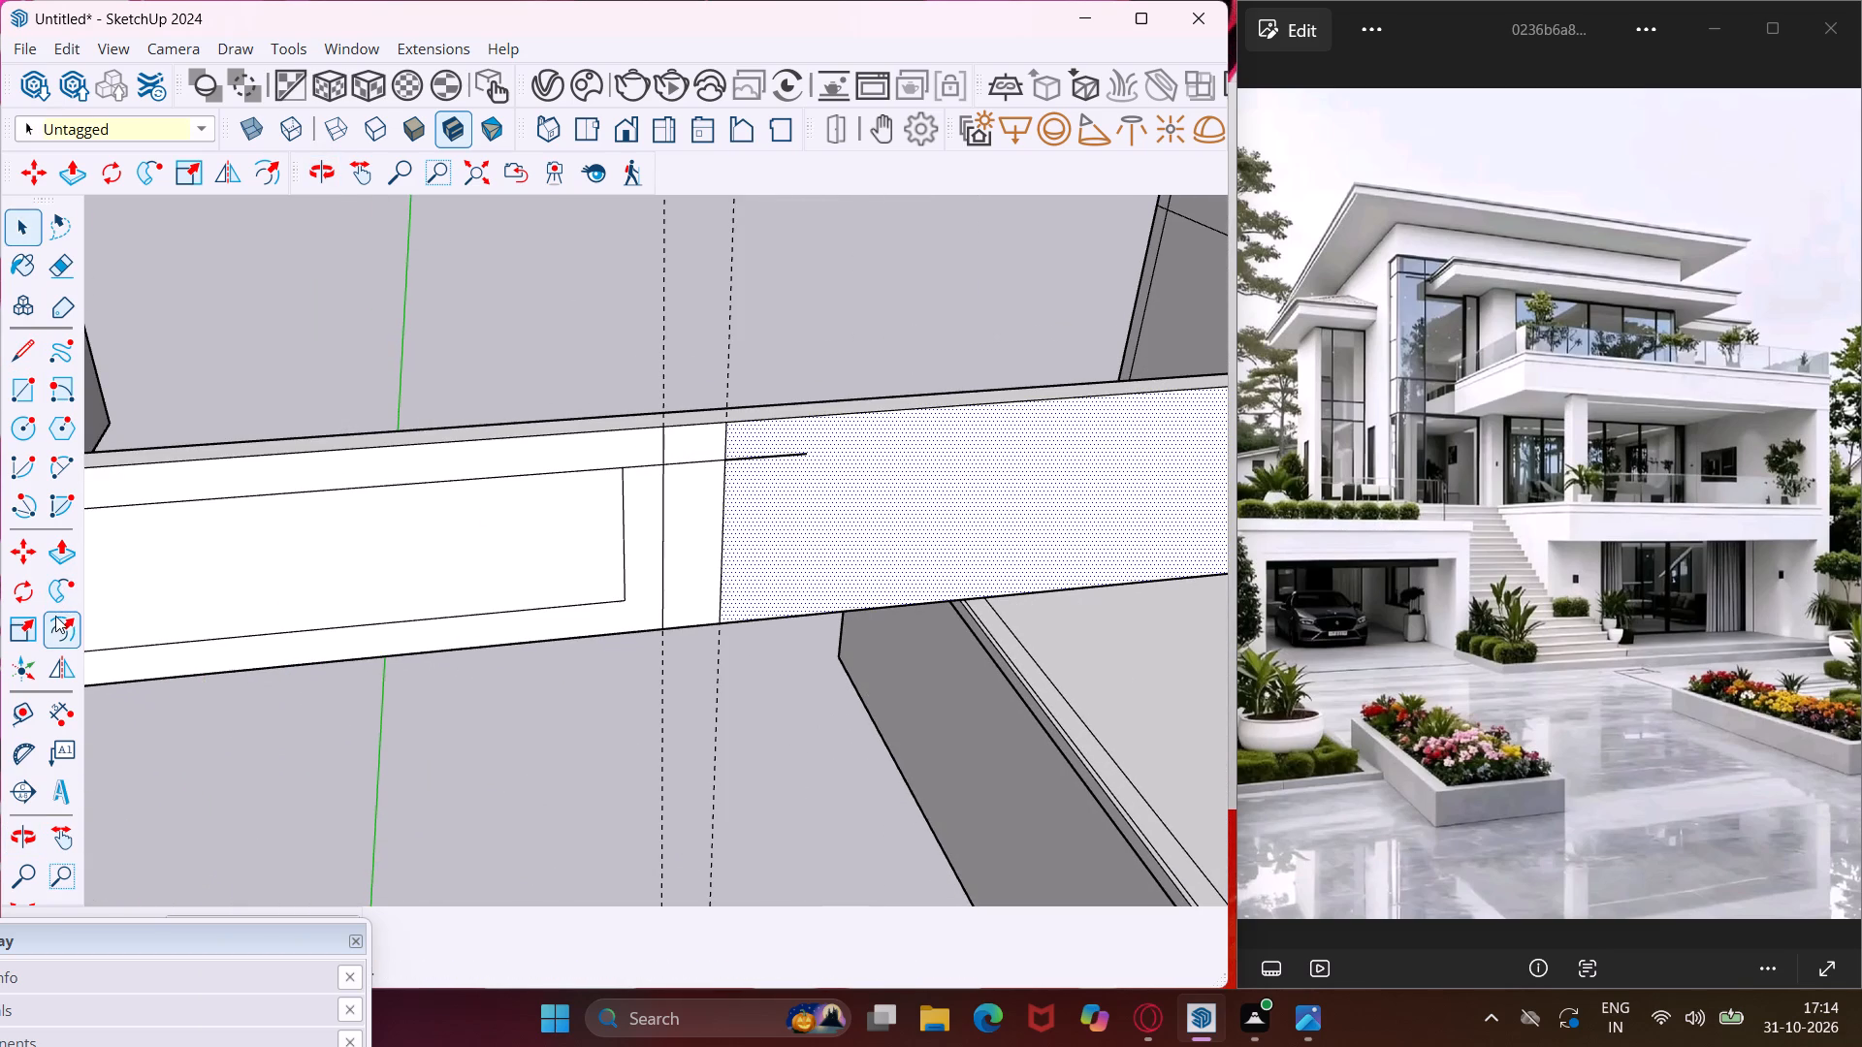
click(55, 619)
click(836, 410)
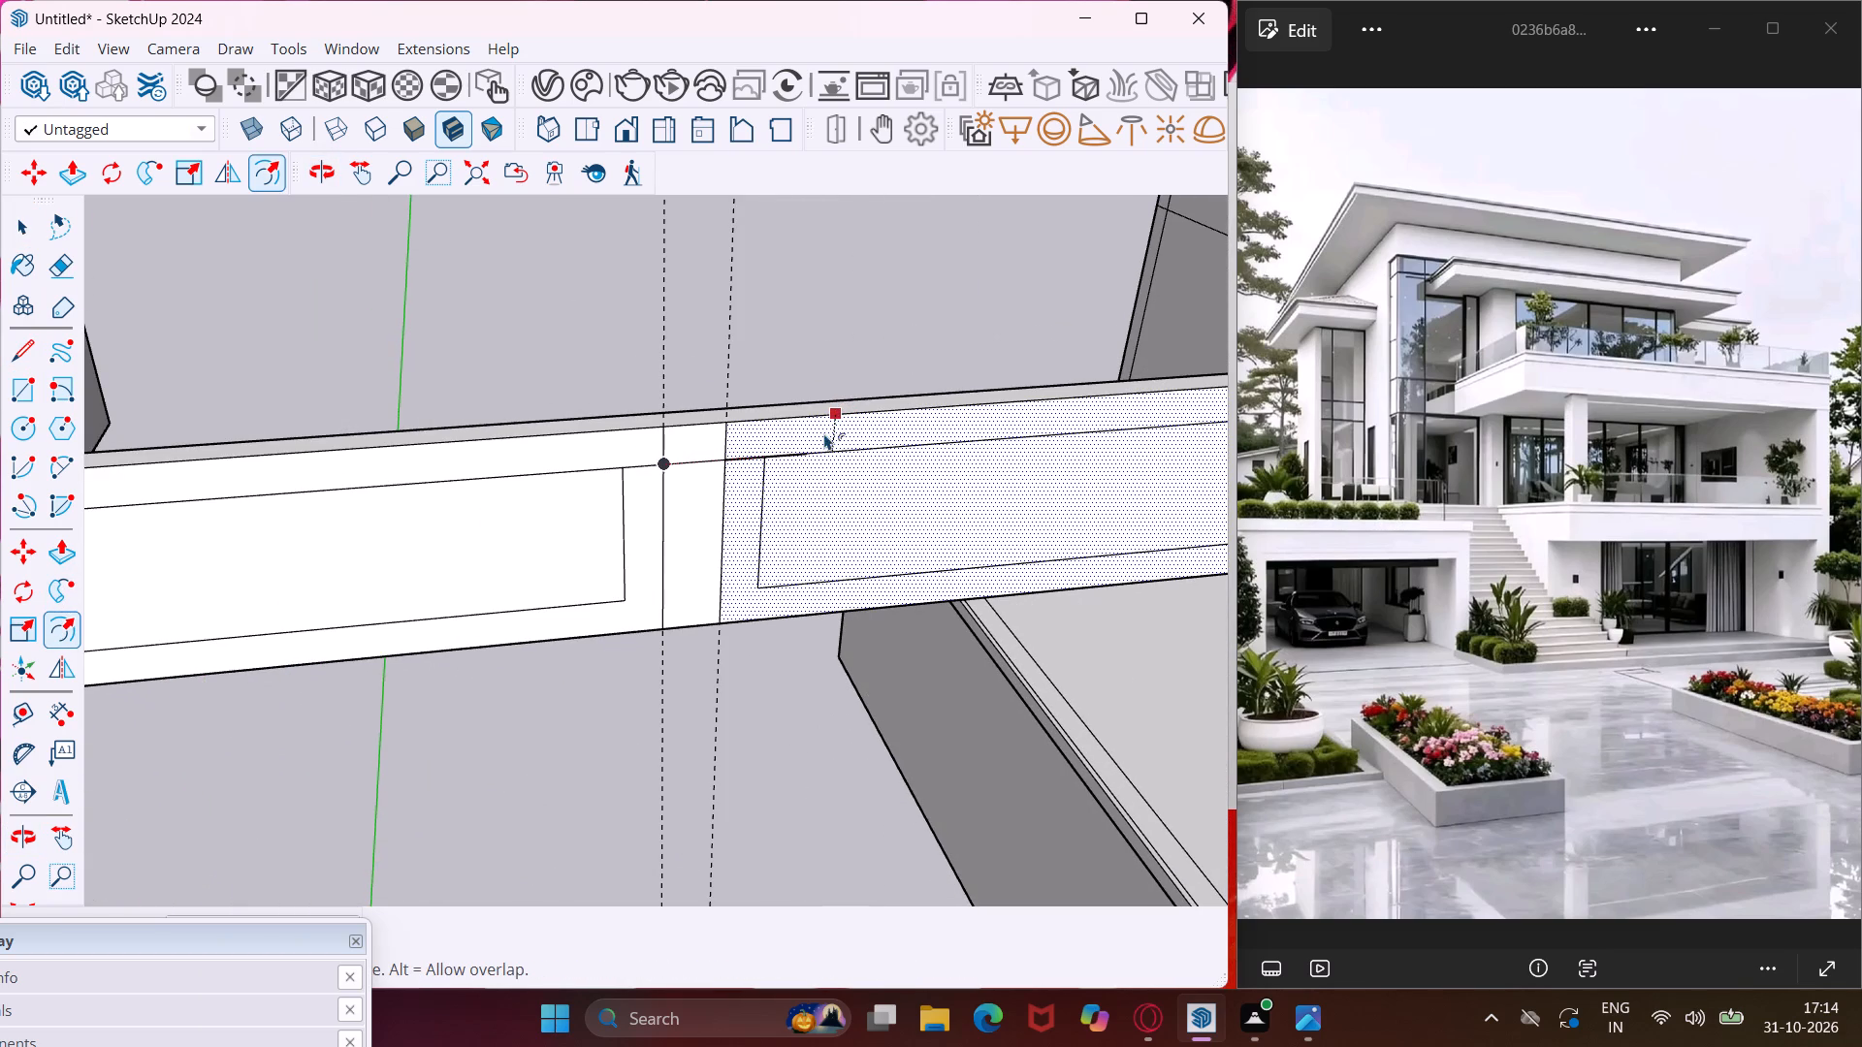
click(807, 446)
key(Escape)
key(space)
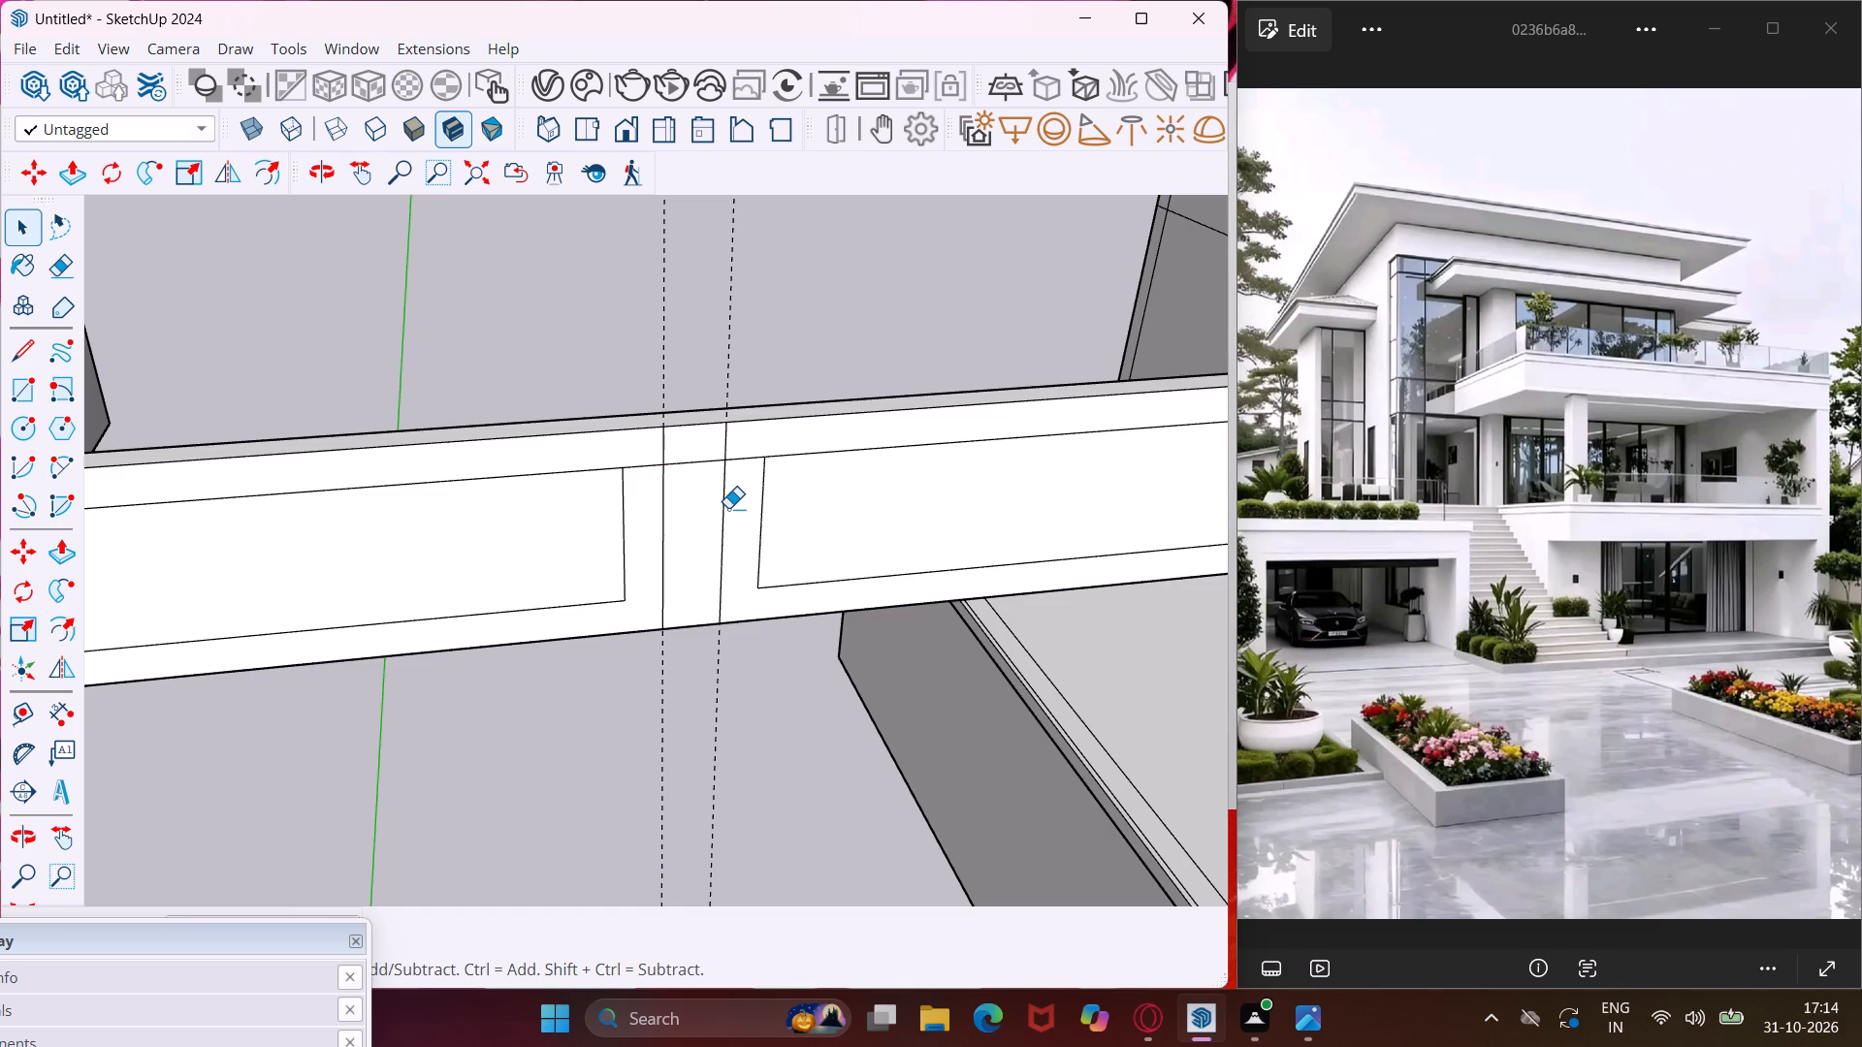
Draw a line joining the lower inner corners of the two frame borders across the mullion strip.
key(e)
key(Escape)
key(space)
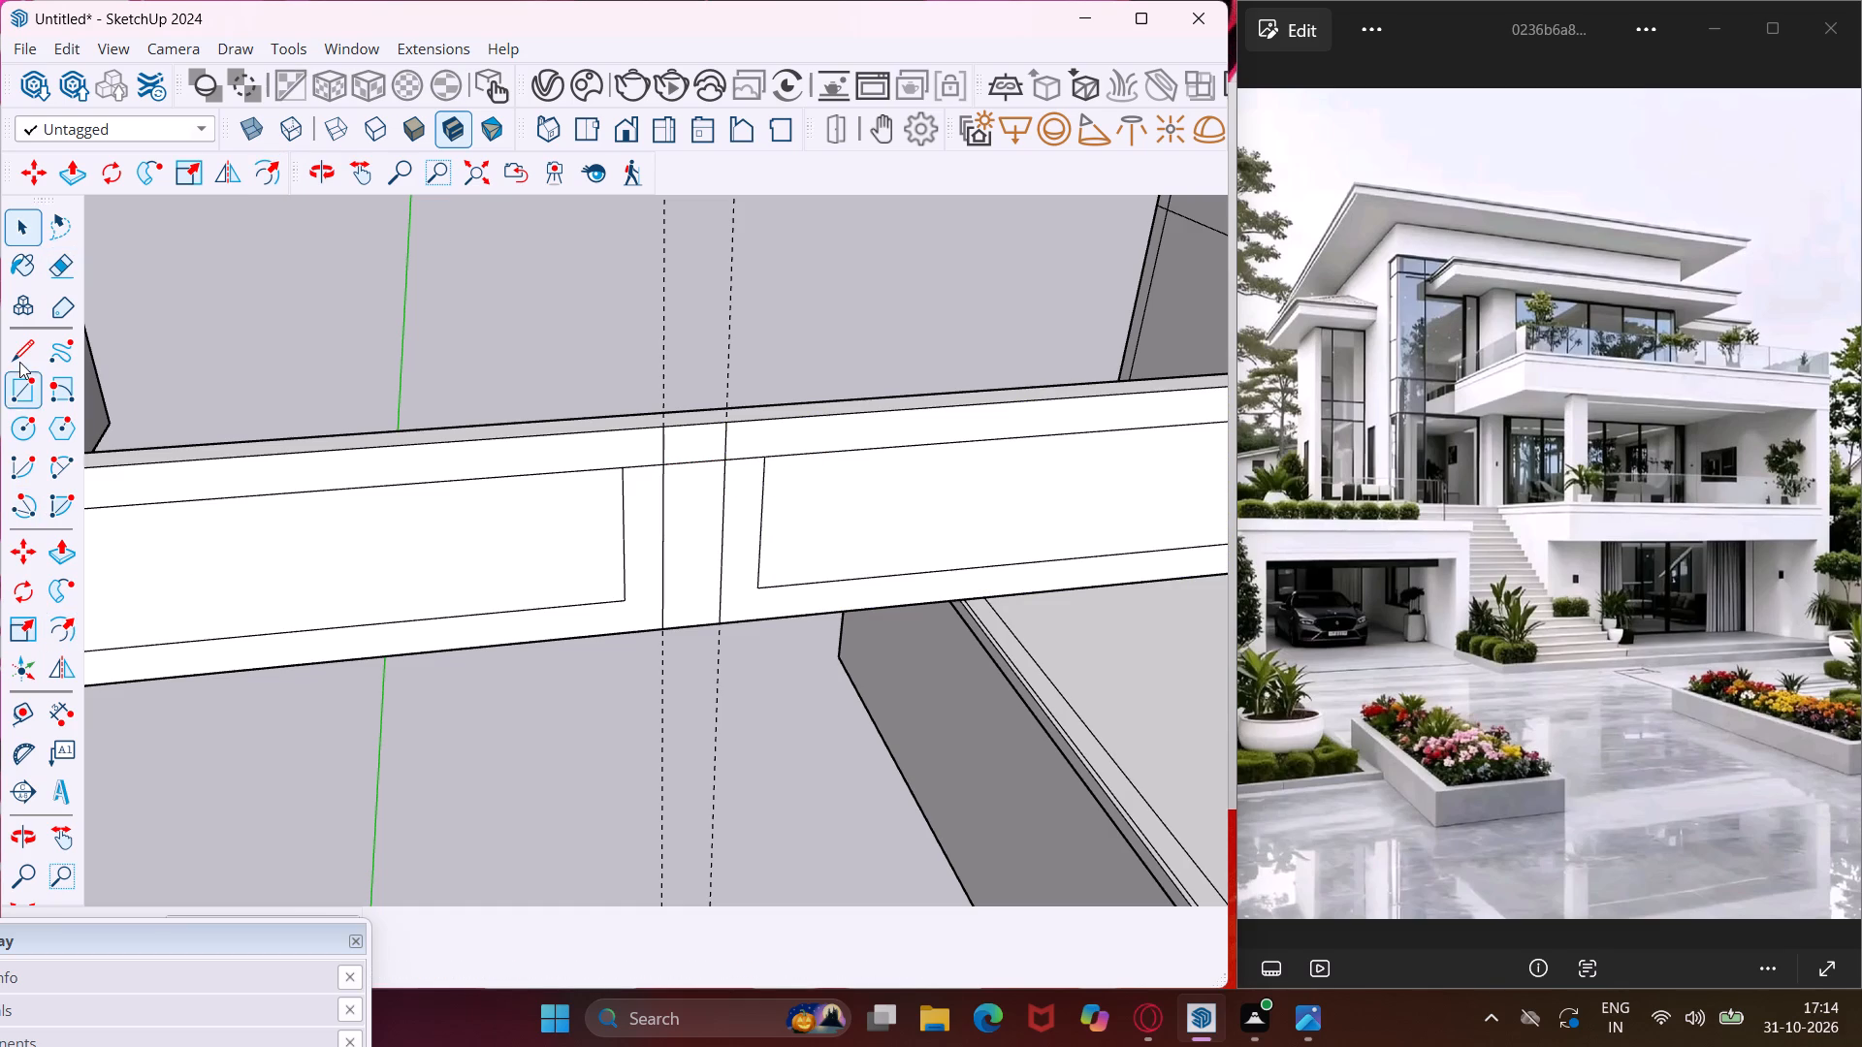
click(20, 358)
click(629, 598)
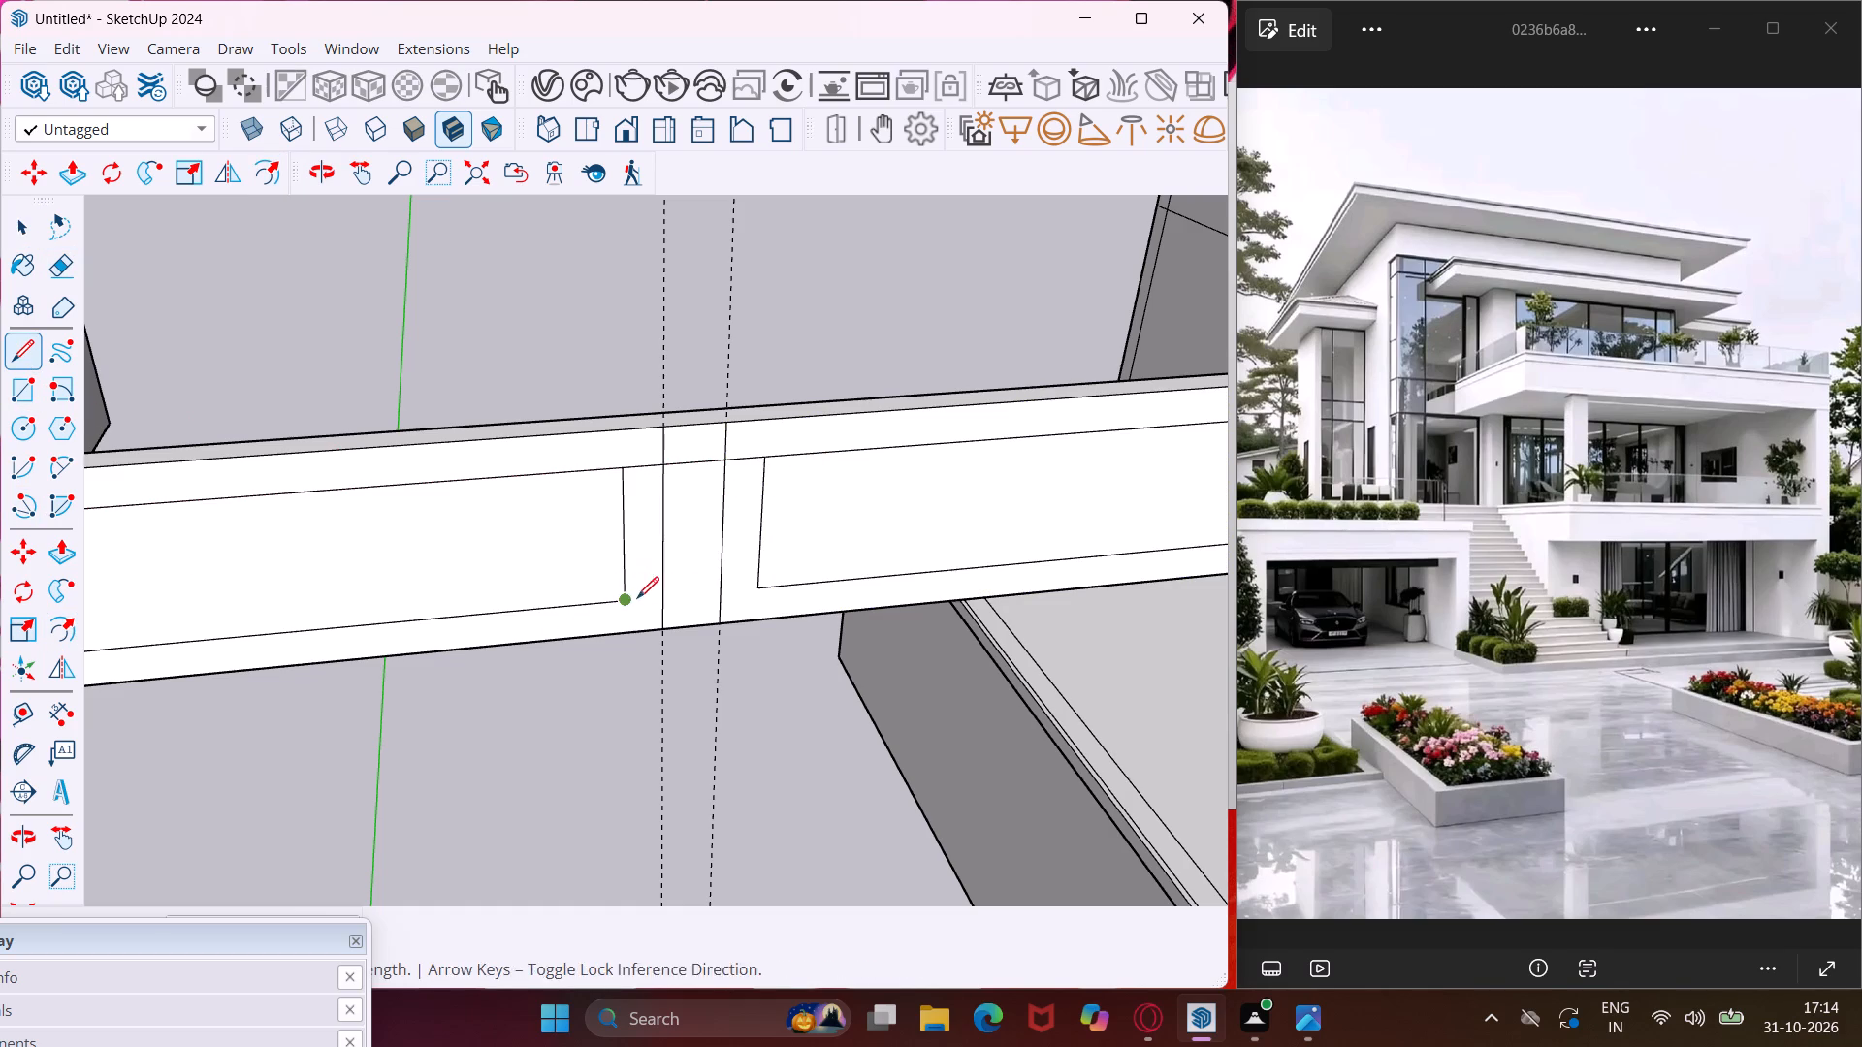
click(759, 588)
key(Escape)
key(space)
Erase the offset verticals beside the mullion and the mullion line ends crossing the upper and lower borders, leaving one continuous frame.
key(e)
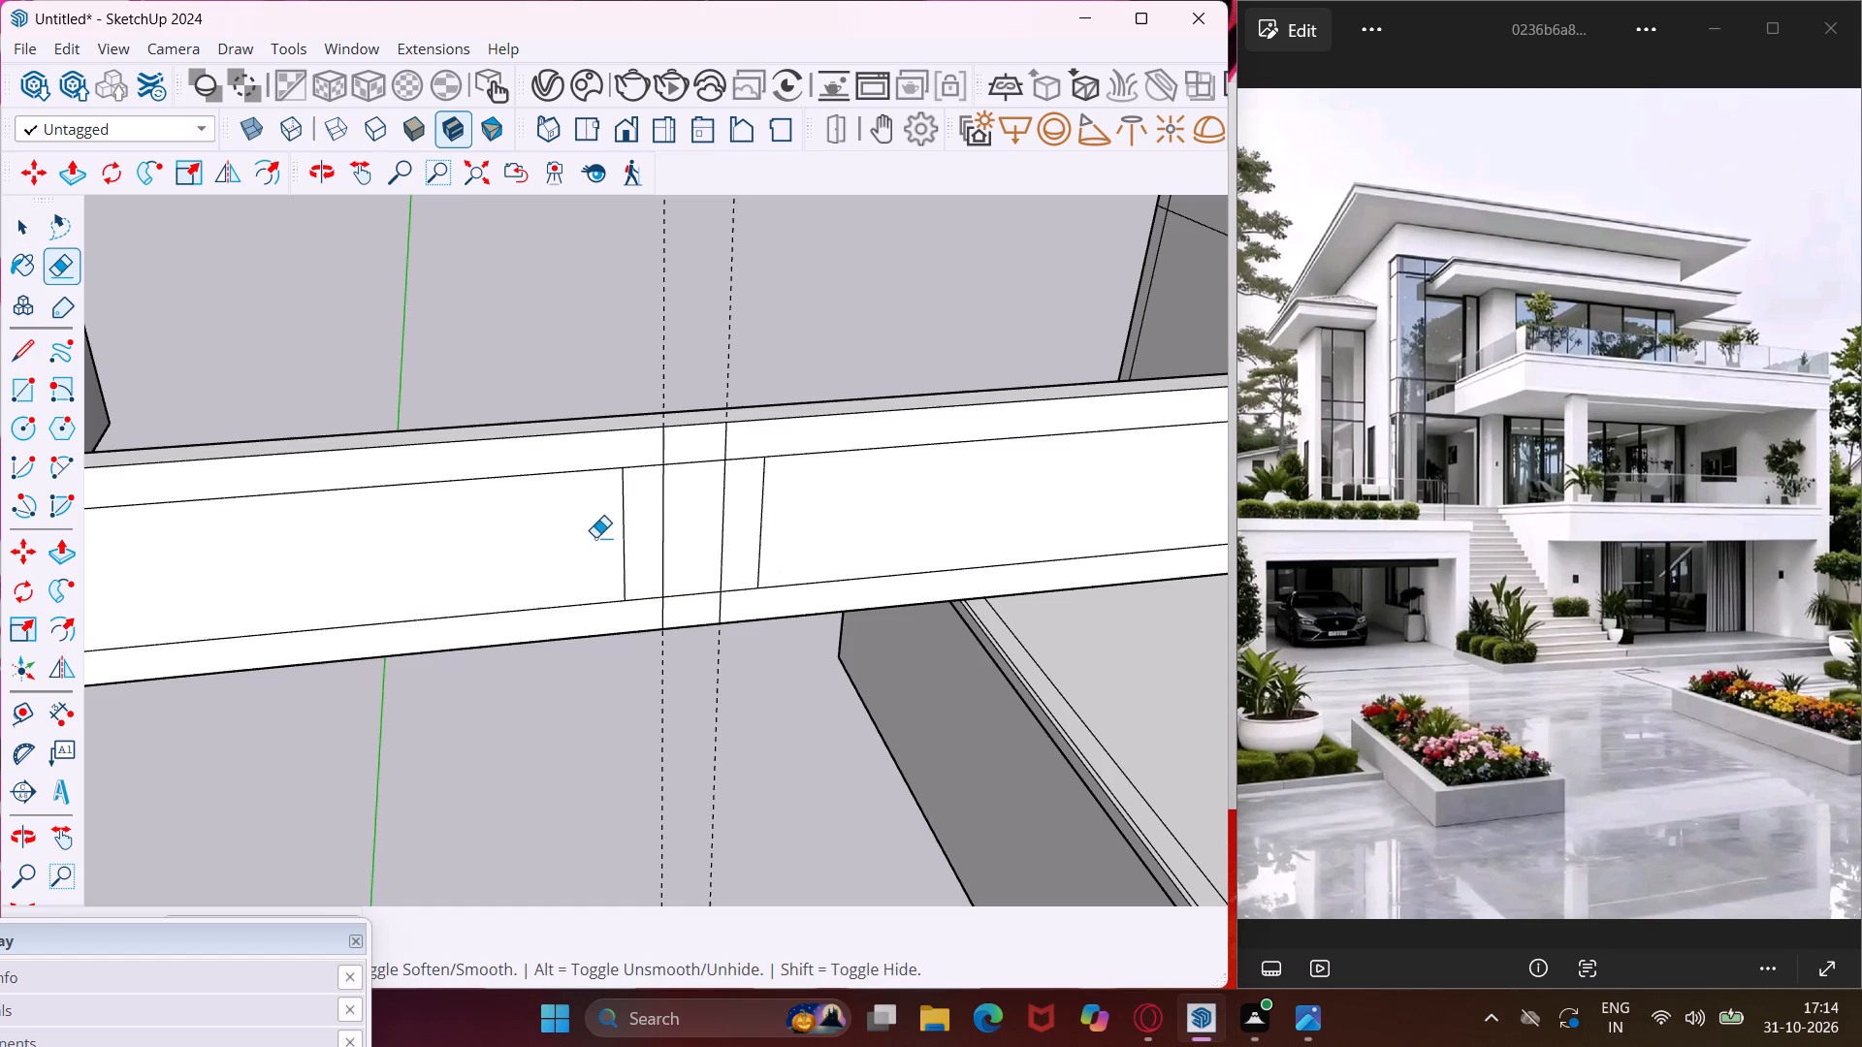
click(621, 529)
click(757, 496)
drag(651, 448, 735, 437)
drag(661, 611, 690, 611)
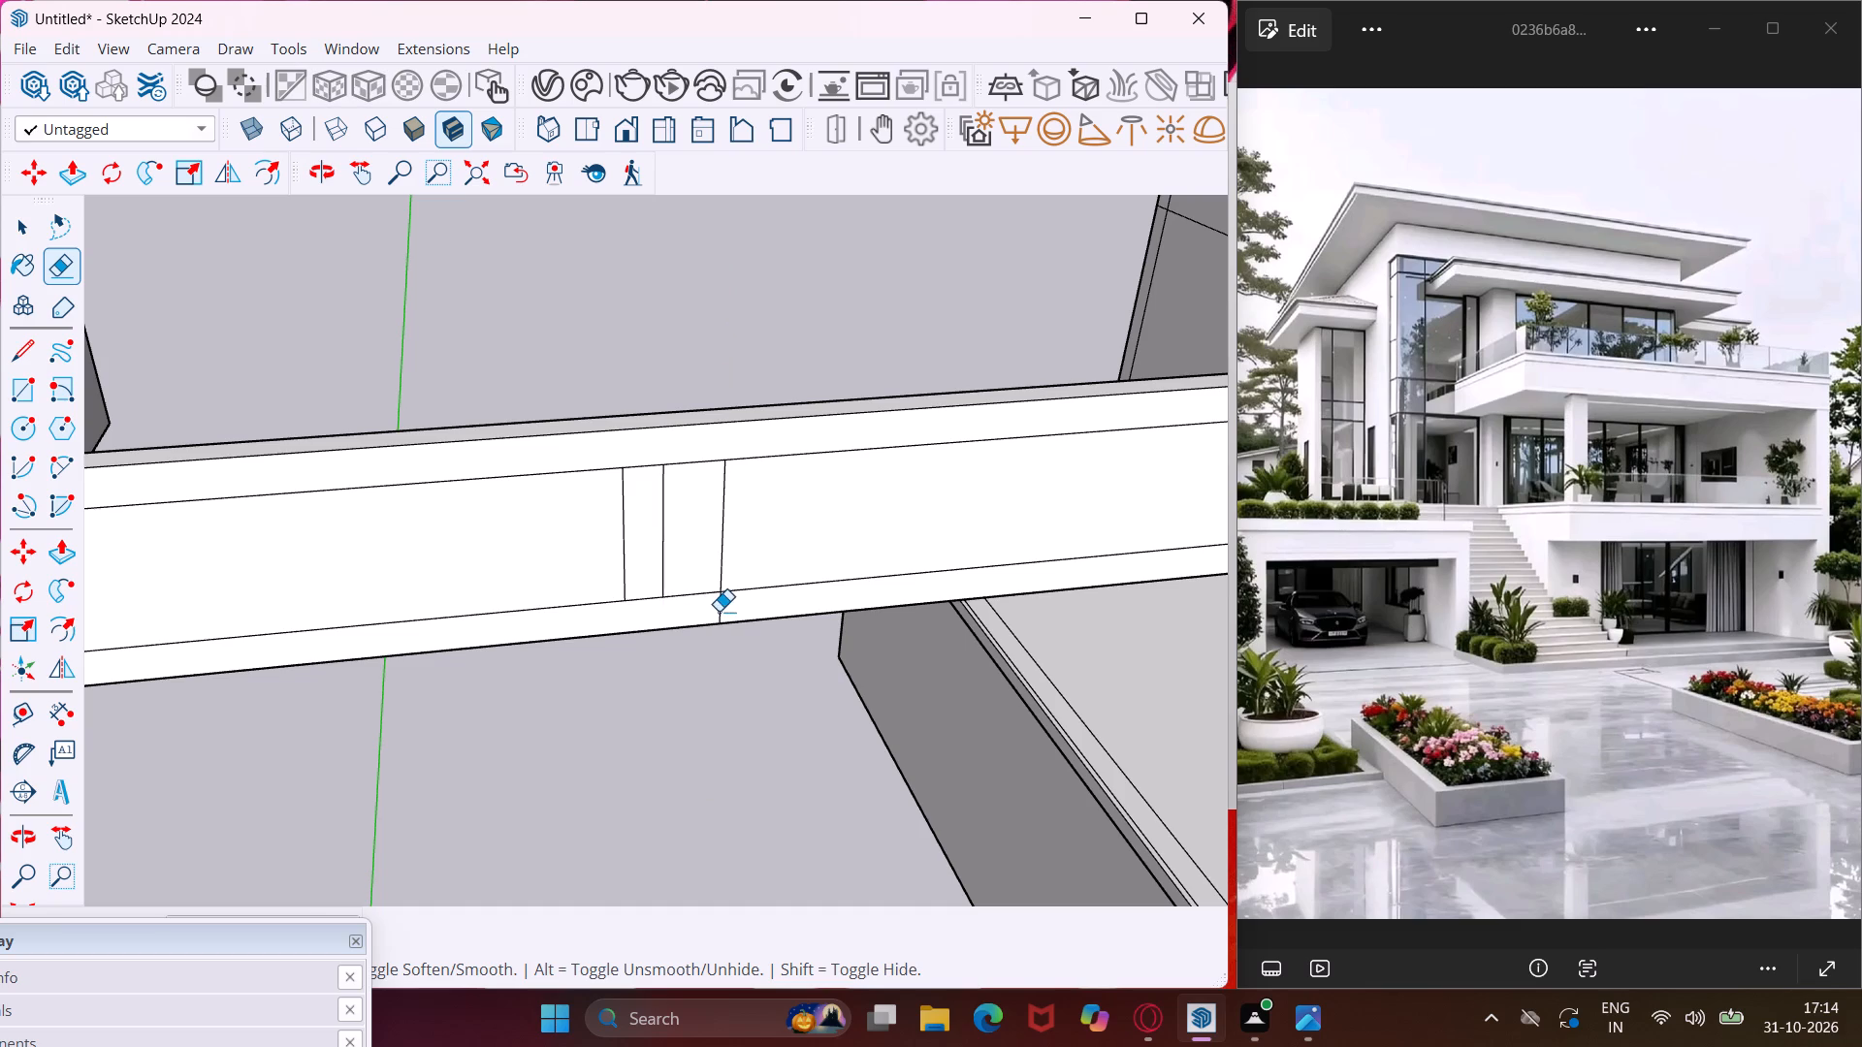
click(719, 611)
click(625, 537)
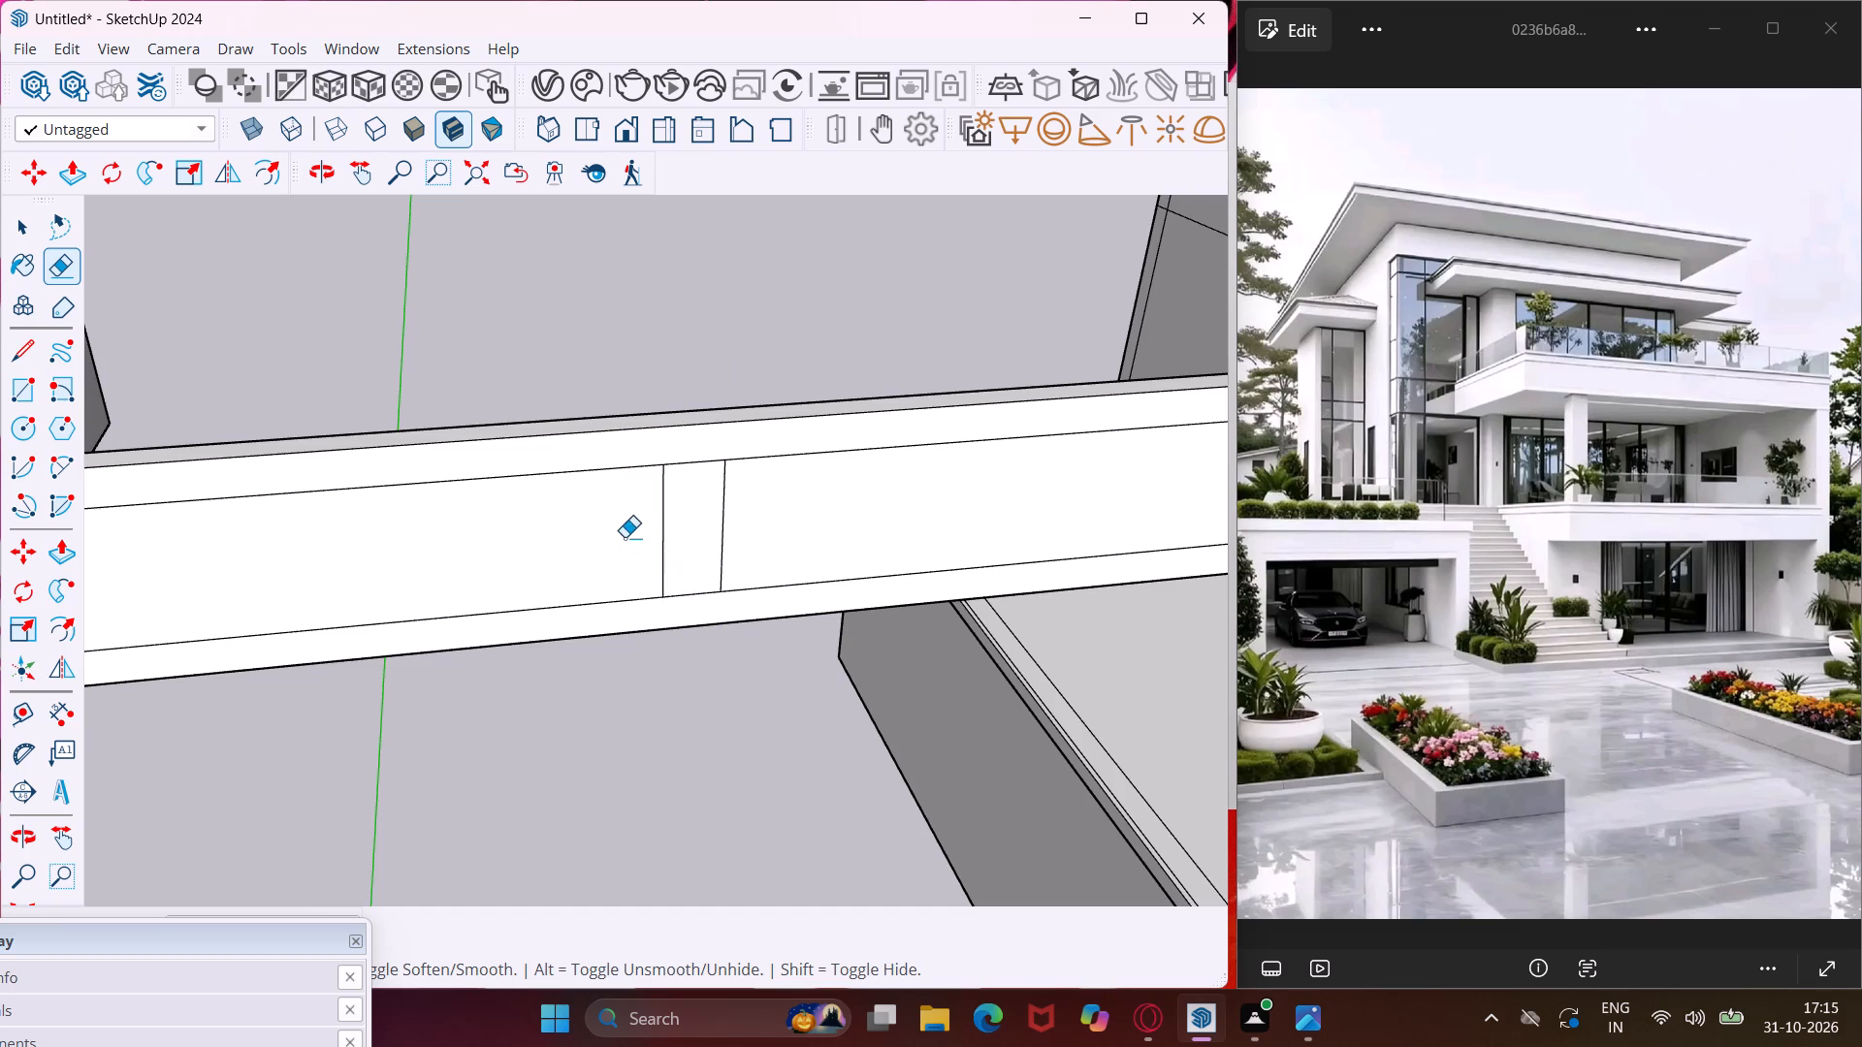
key(Escape)
key(space)
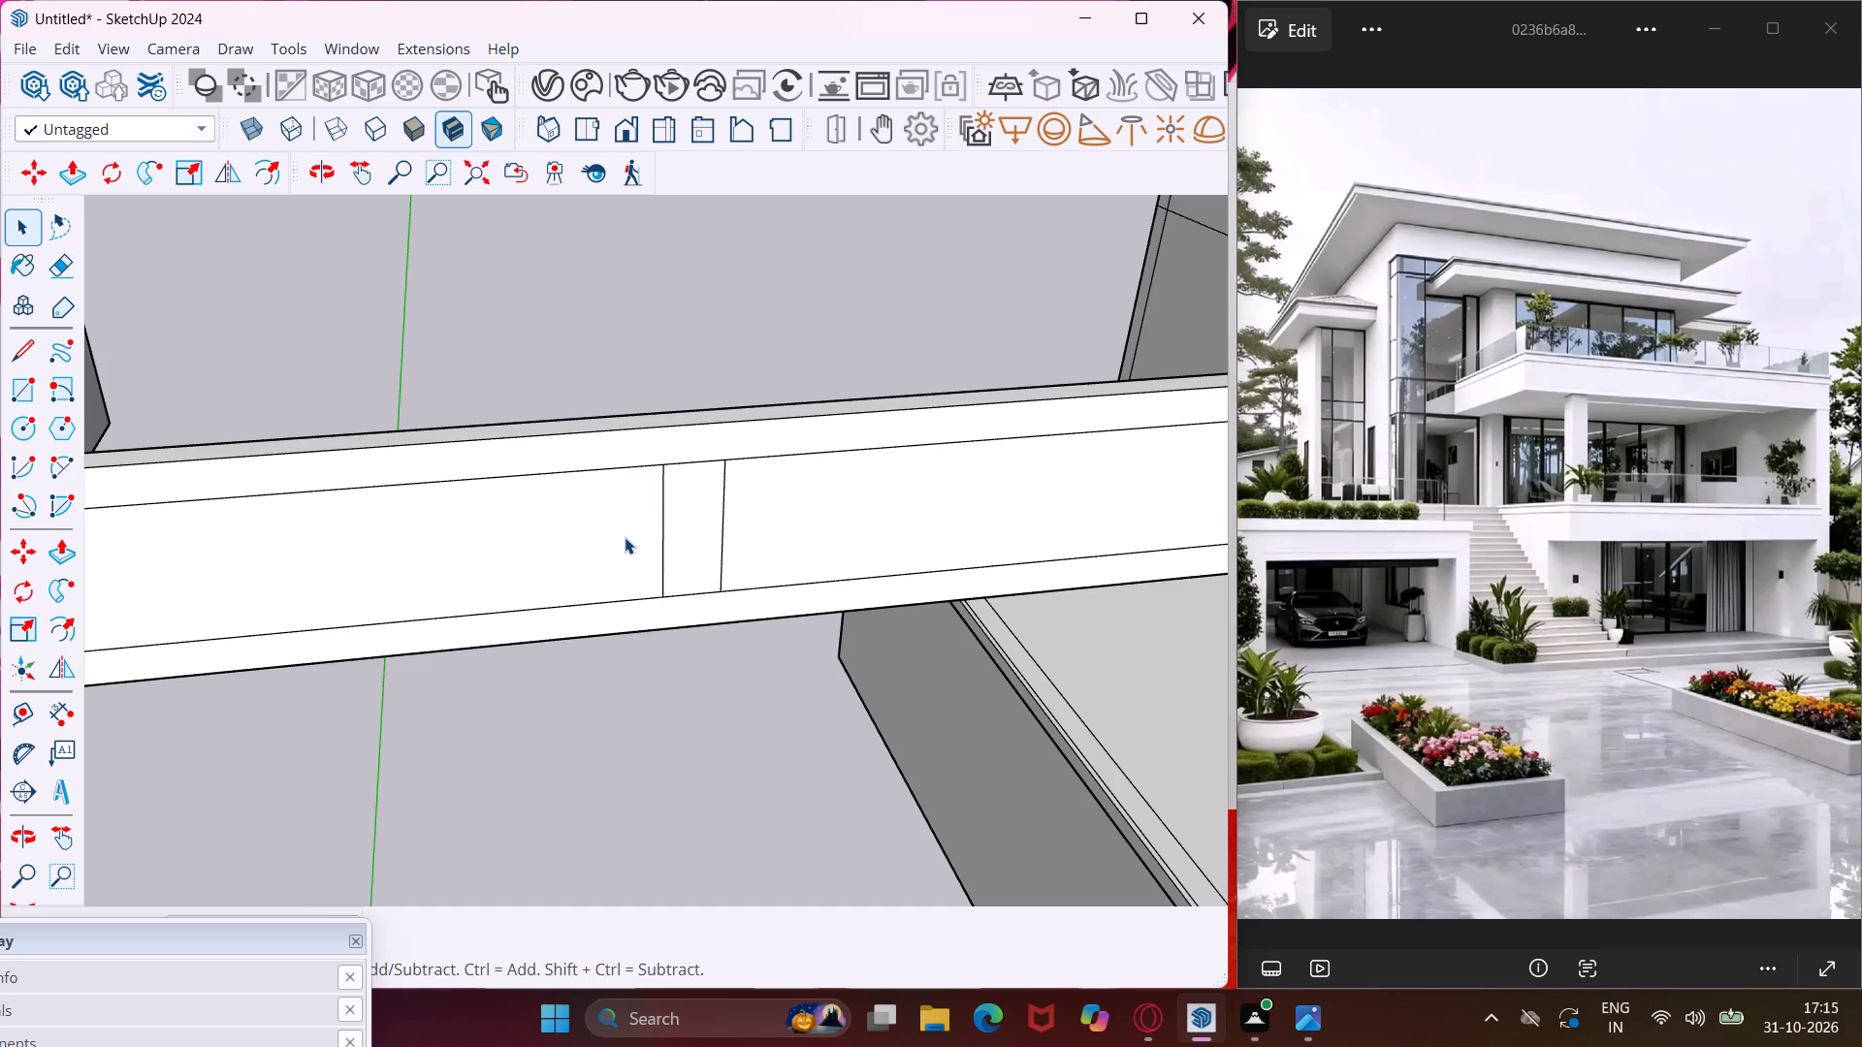
Extrude the long panel's front frame border slightly outward and repeat the extrusion on its mullion and side frame border.
click(688, 447)
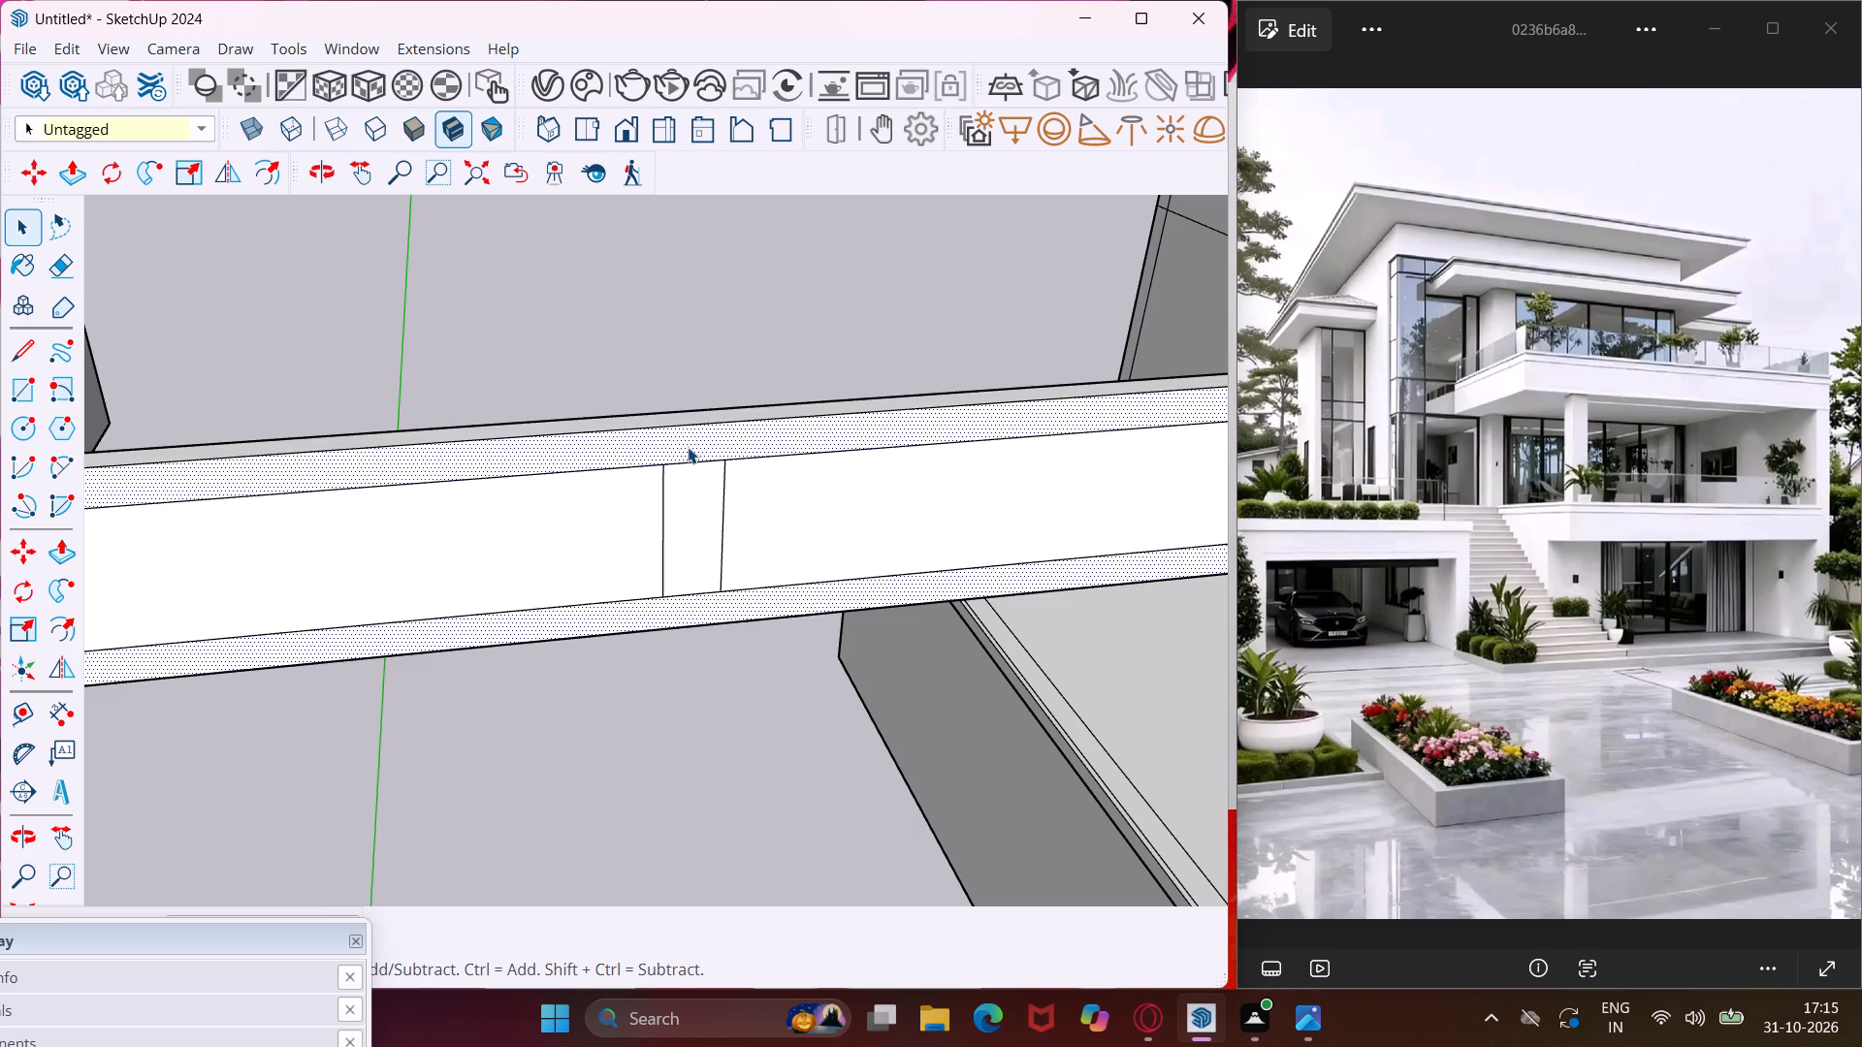
key(p)
click(688, 447)
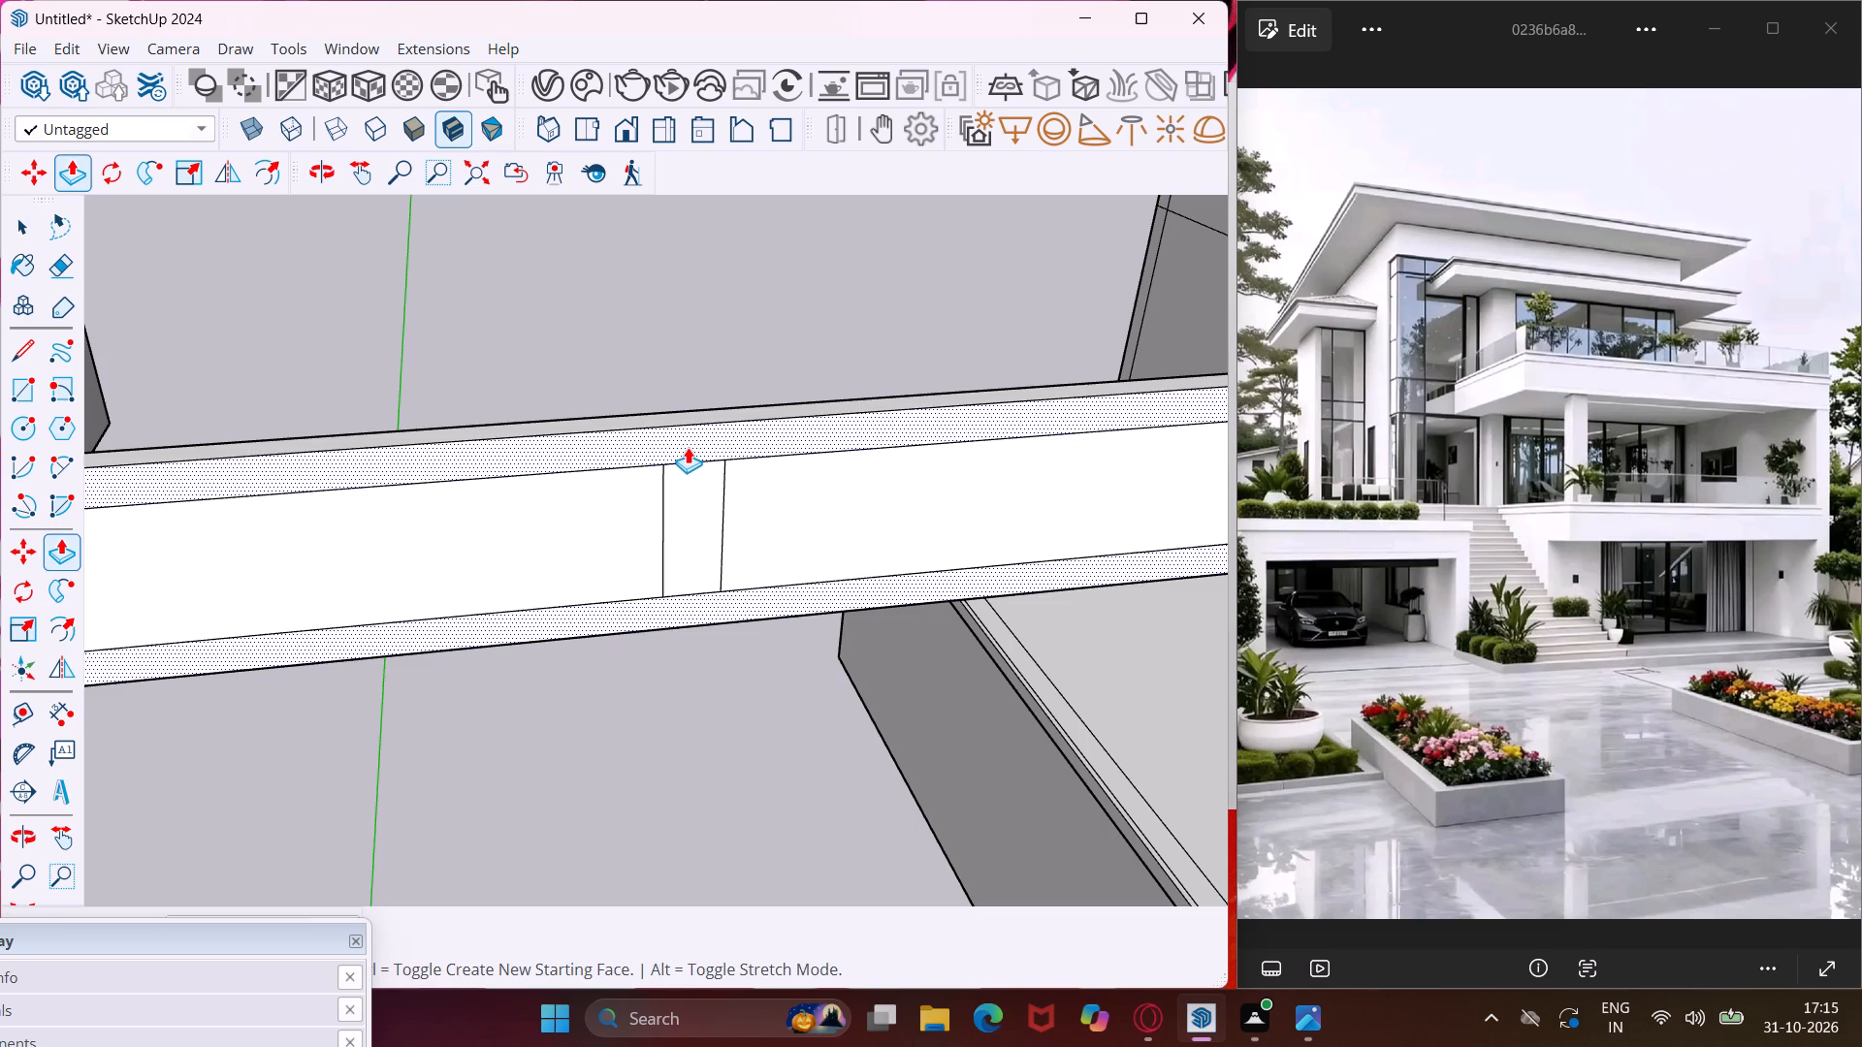
click(691, 456)
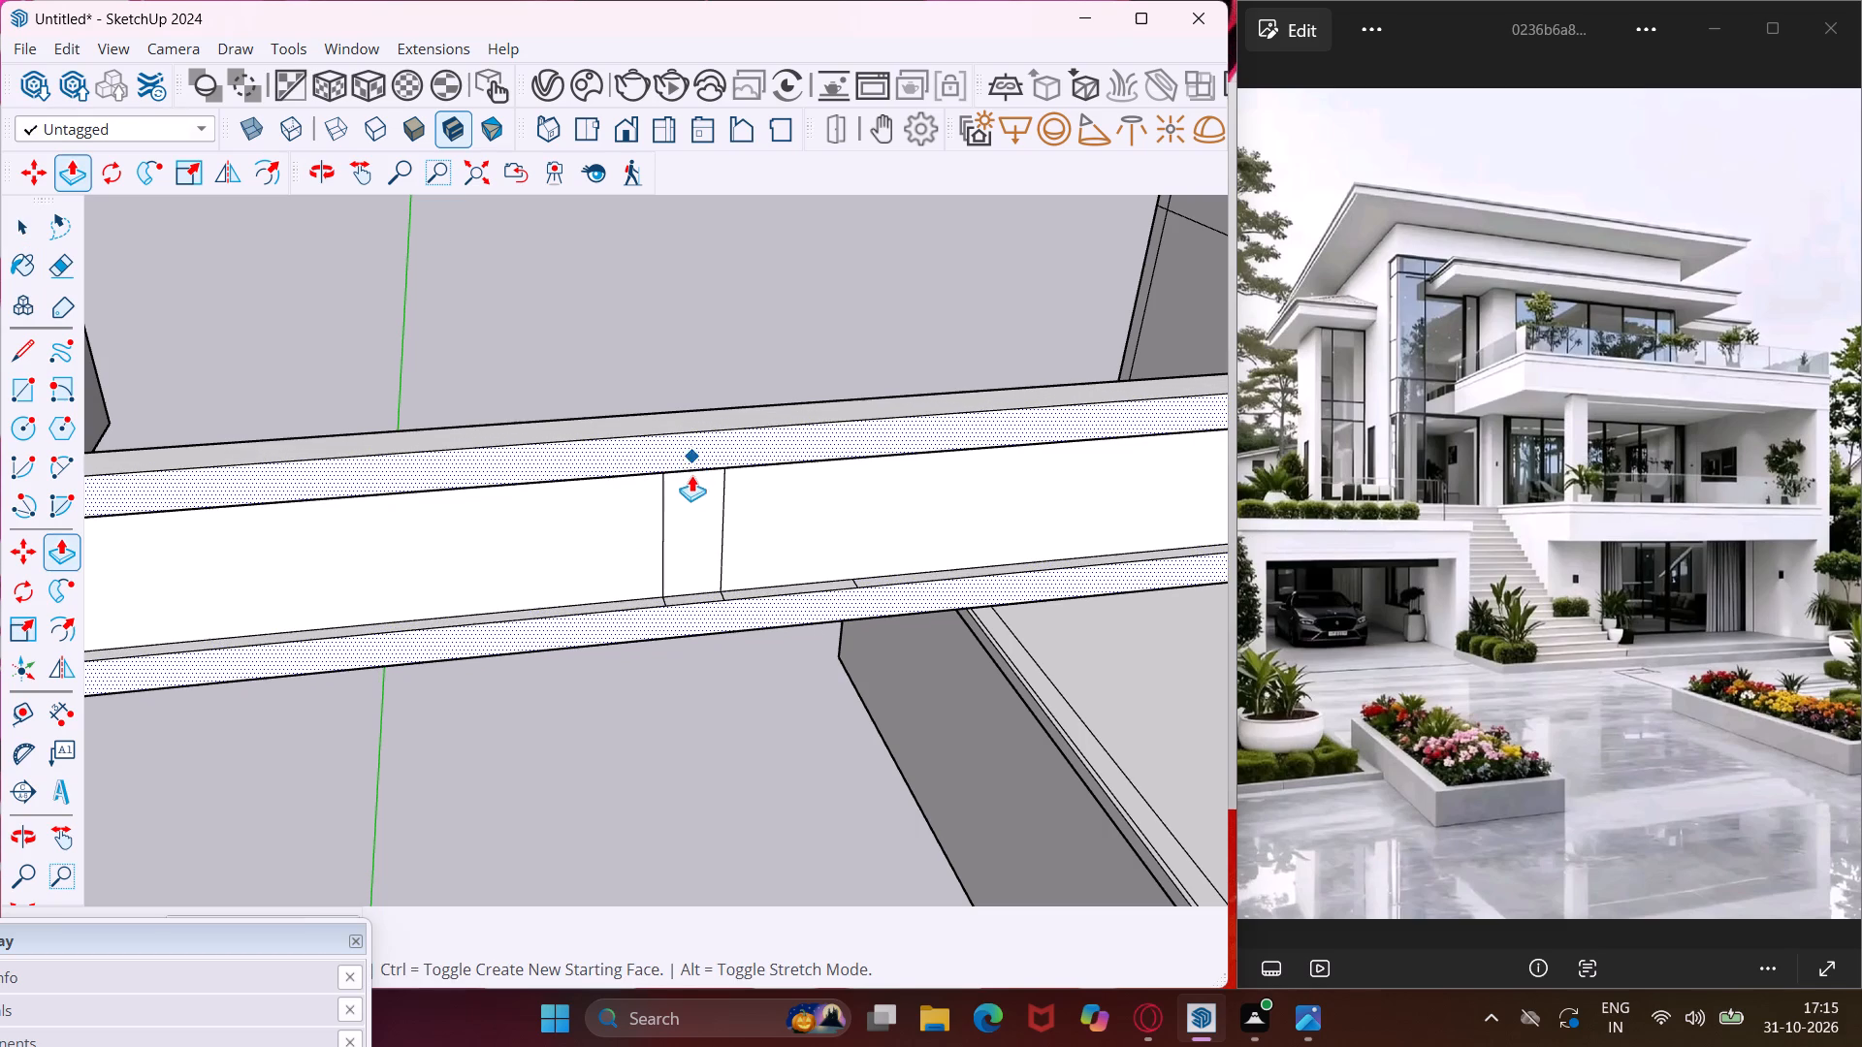
key(Escape)
double_click(691, 504)
scroll(708, 492, down, 5)
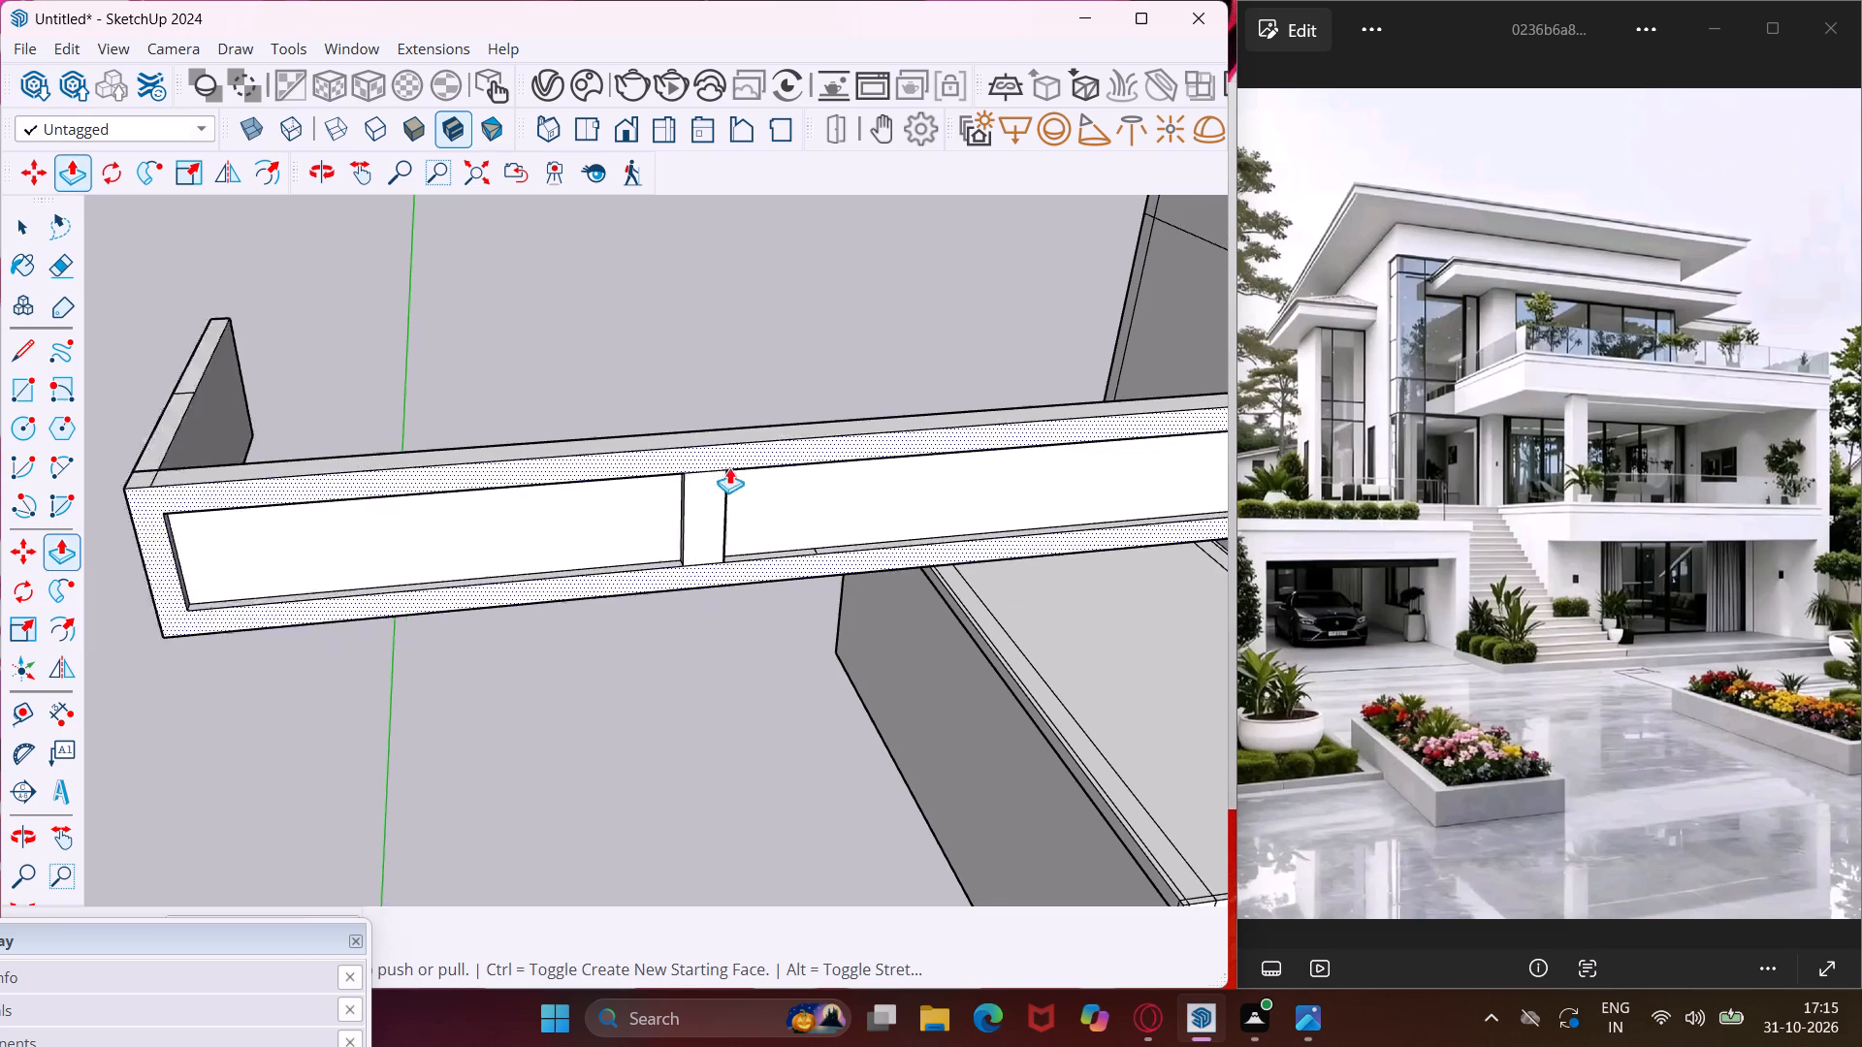
scroll(729, 467, down, 3)
middle_drag(266, 508, 508, 508)
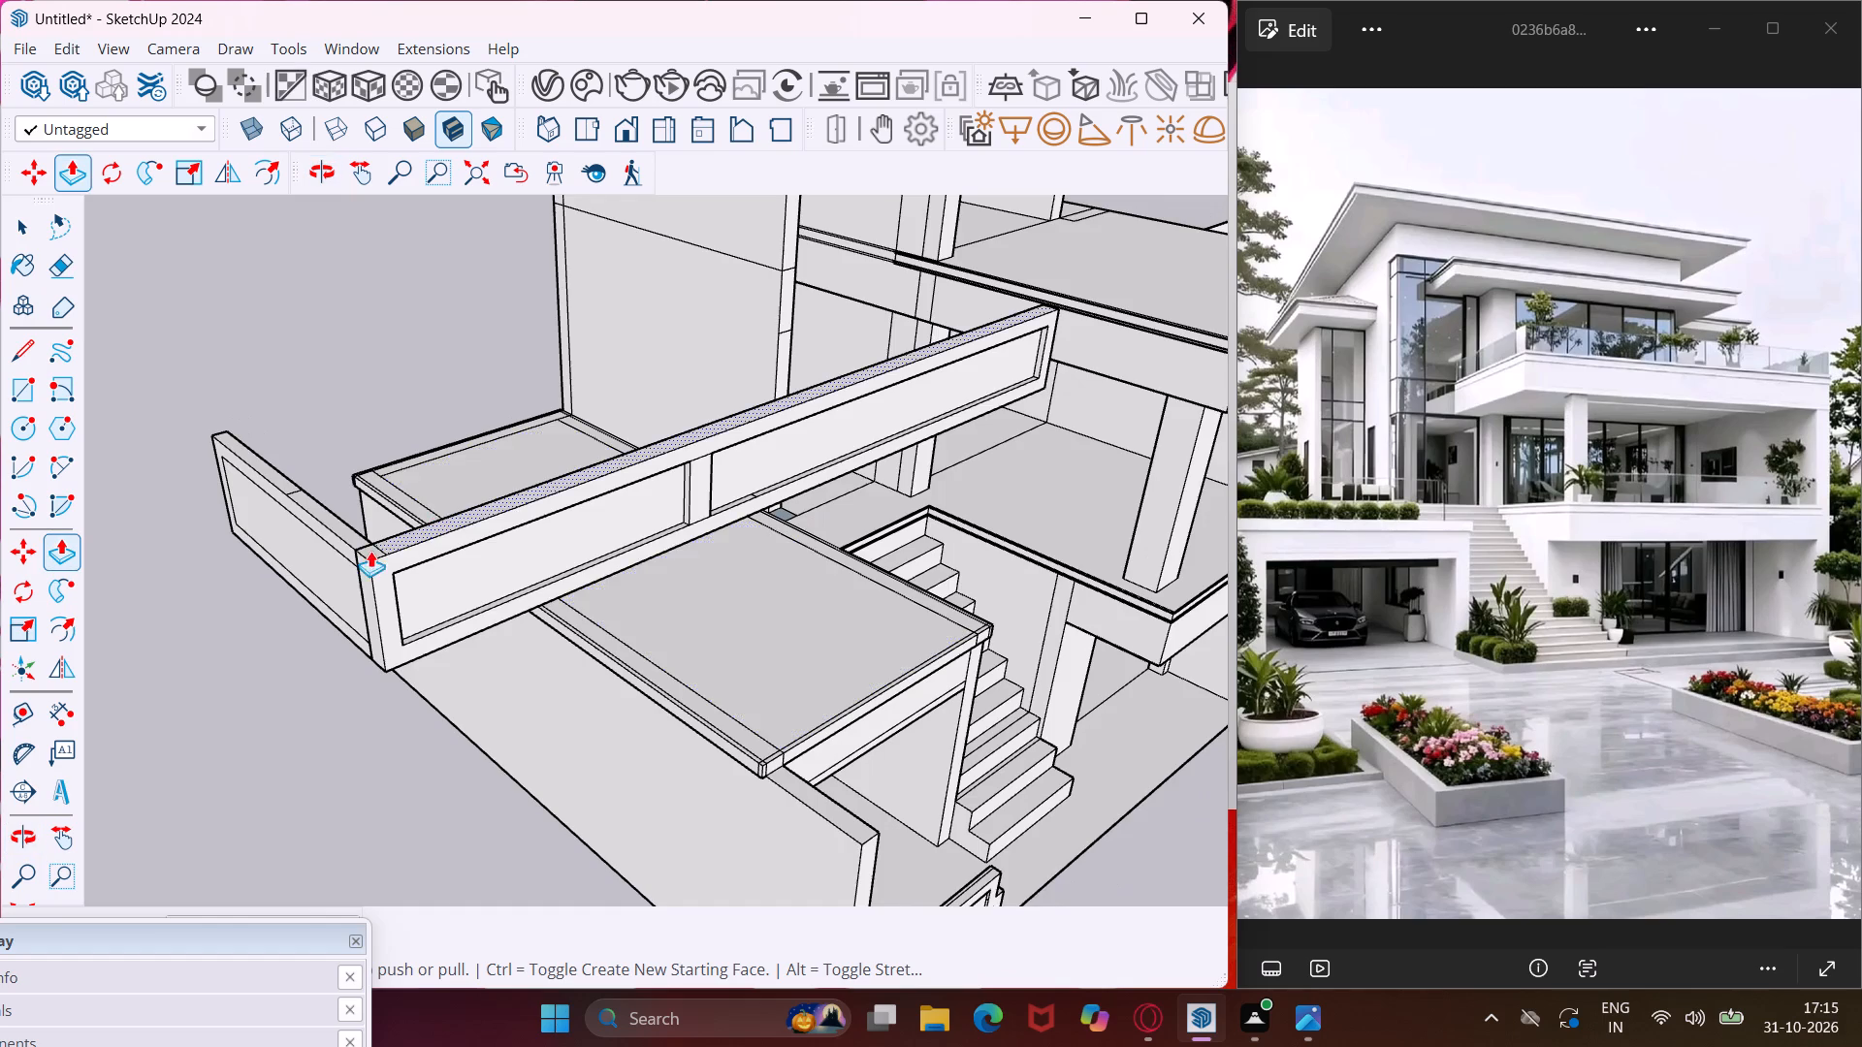
scroll(355, 552, up, 8)
double_click(355, 552)
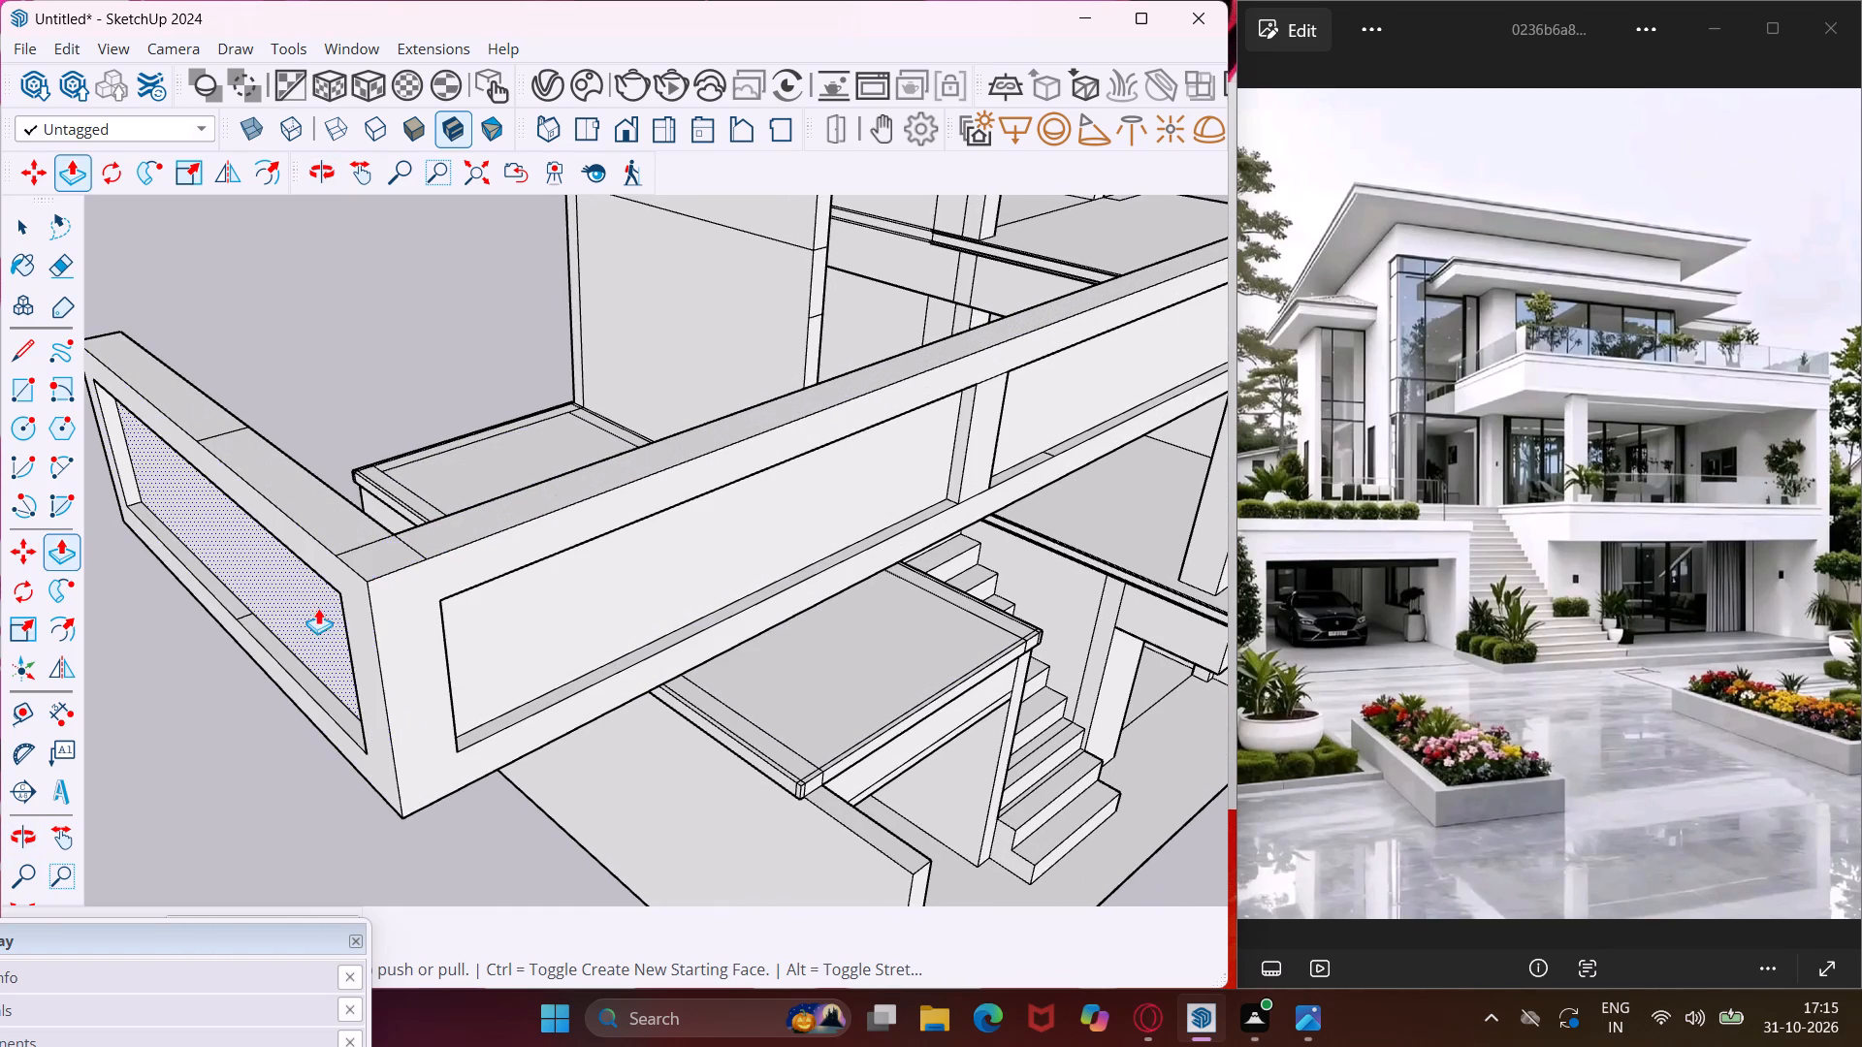
Push/pull the long panel's side frame border at the corner again and repeat the operation on the front border and mullion.
click(349, 601)
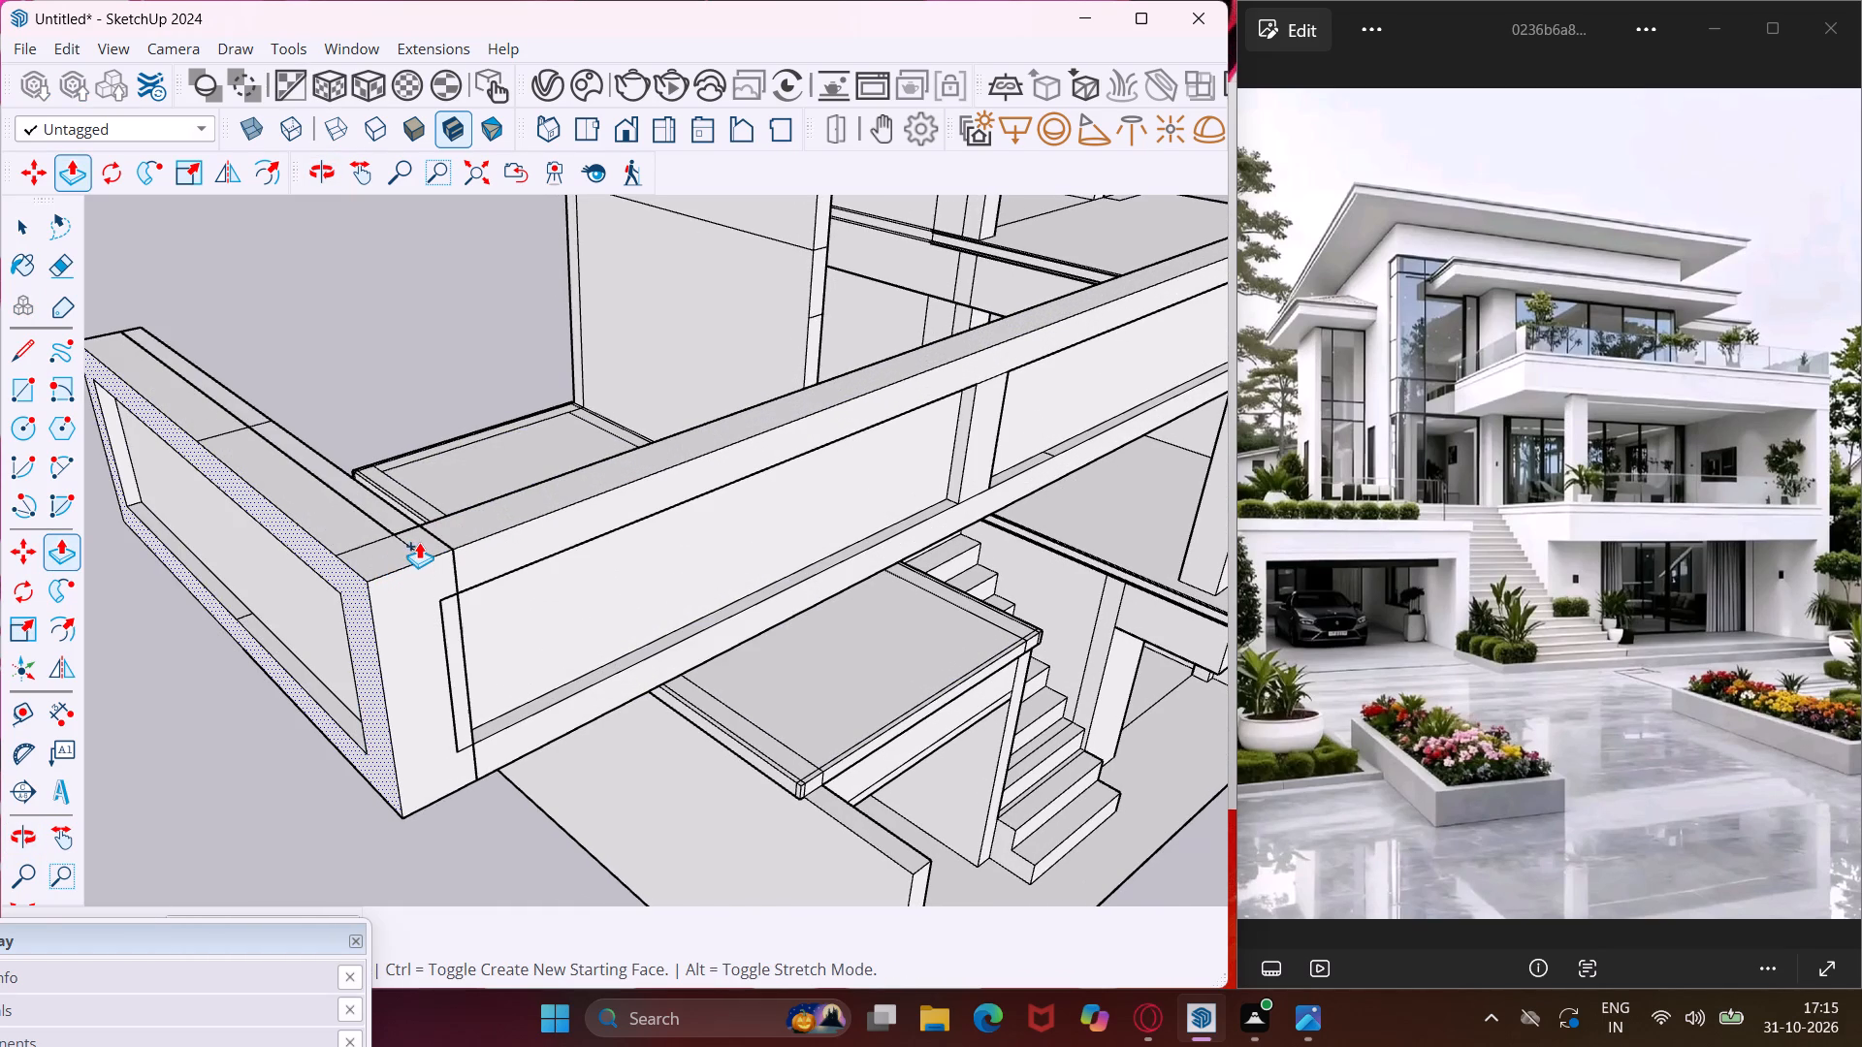
click(422, 541)
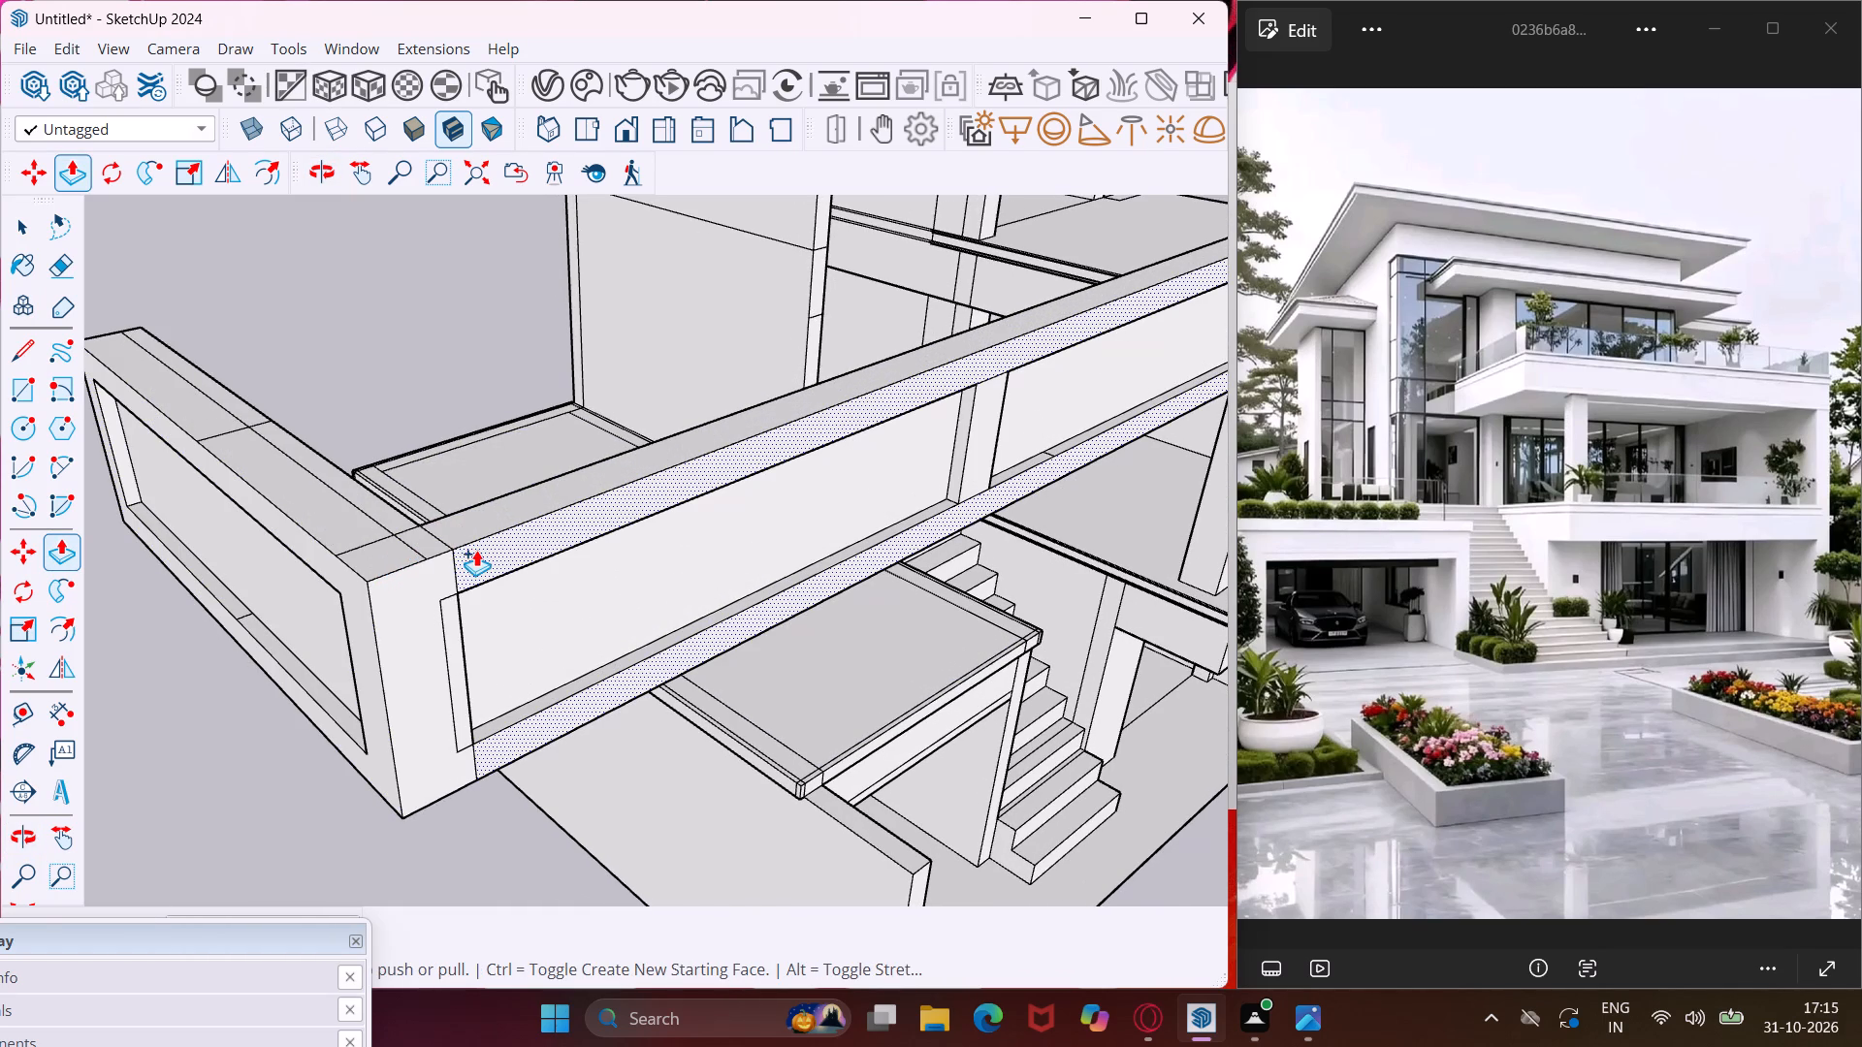
key(Escape)
double_click(484, 555)
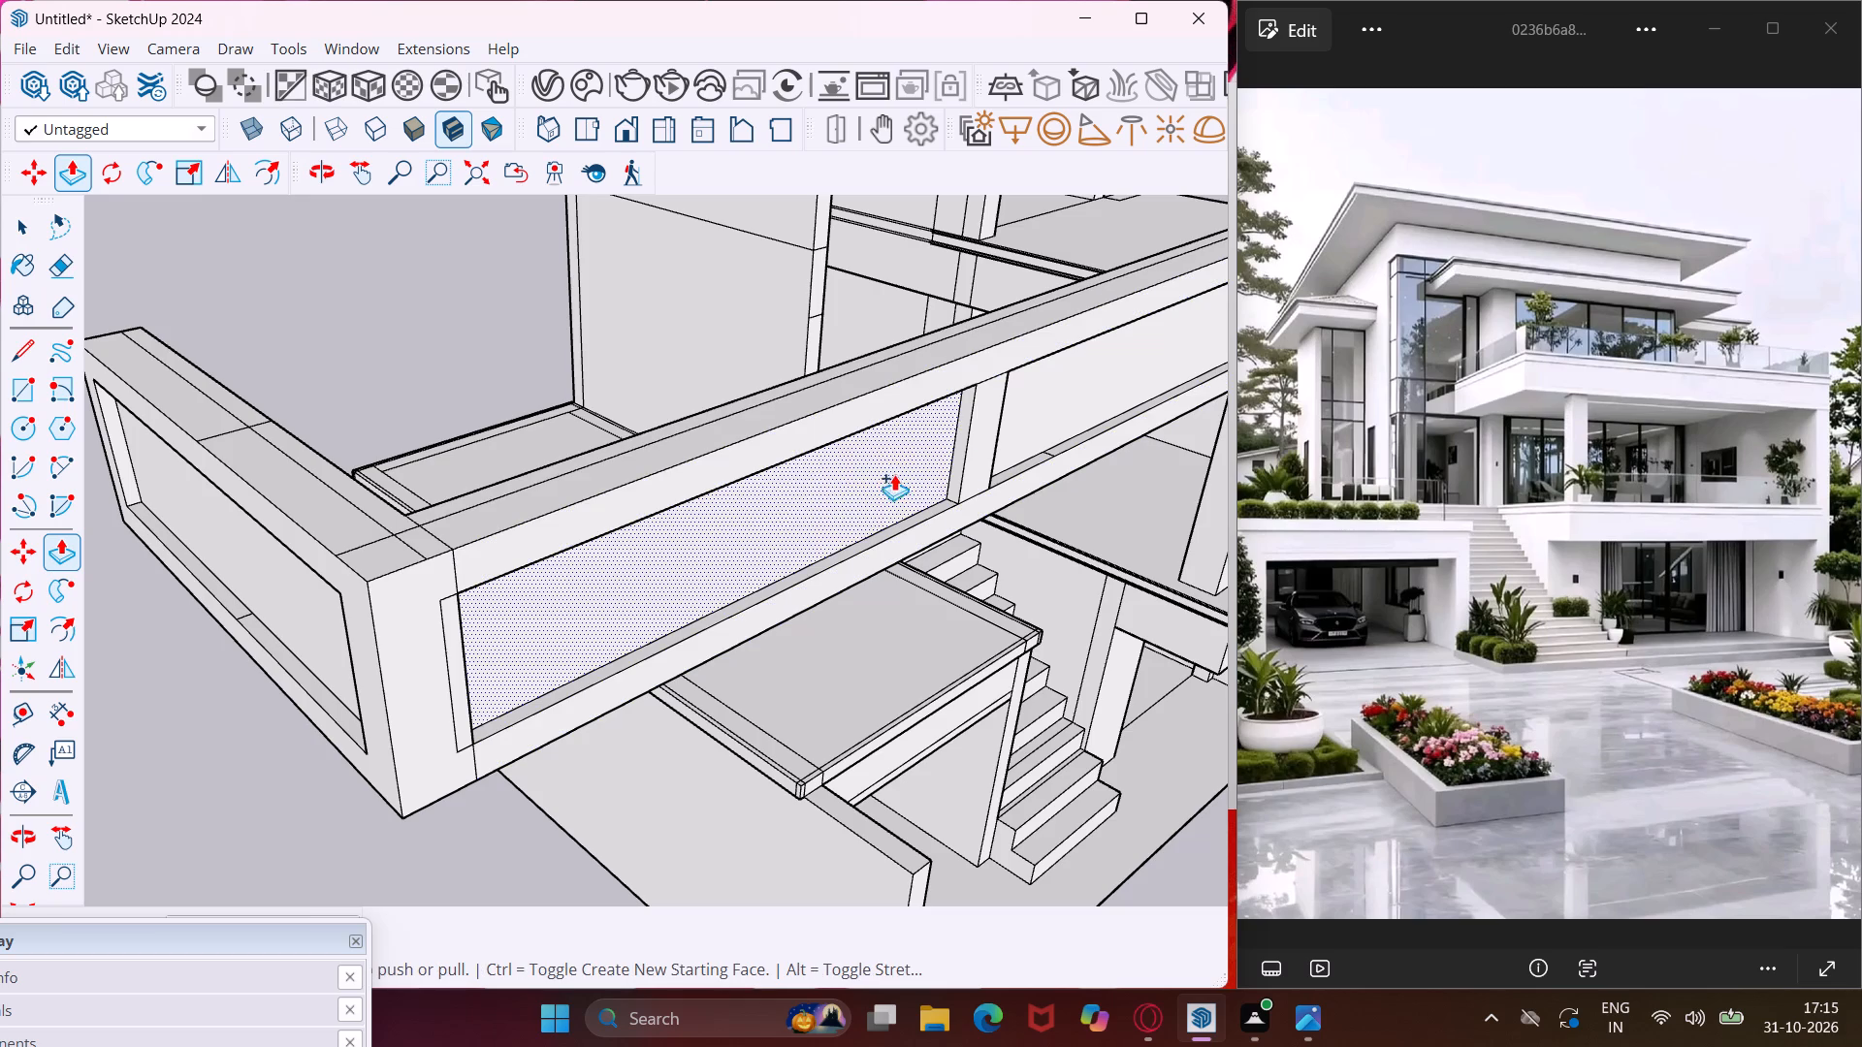
double_click(980, 416)
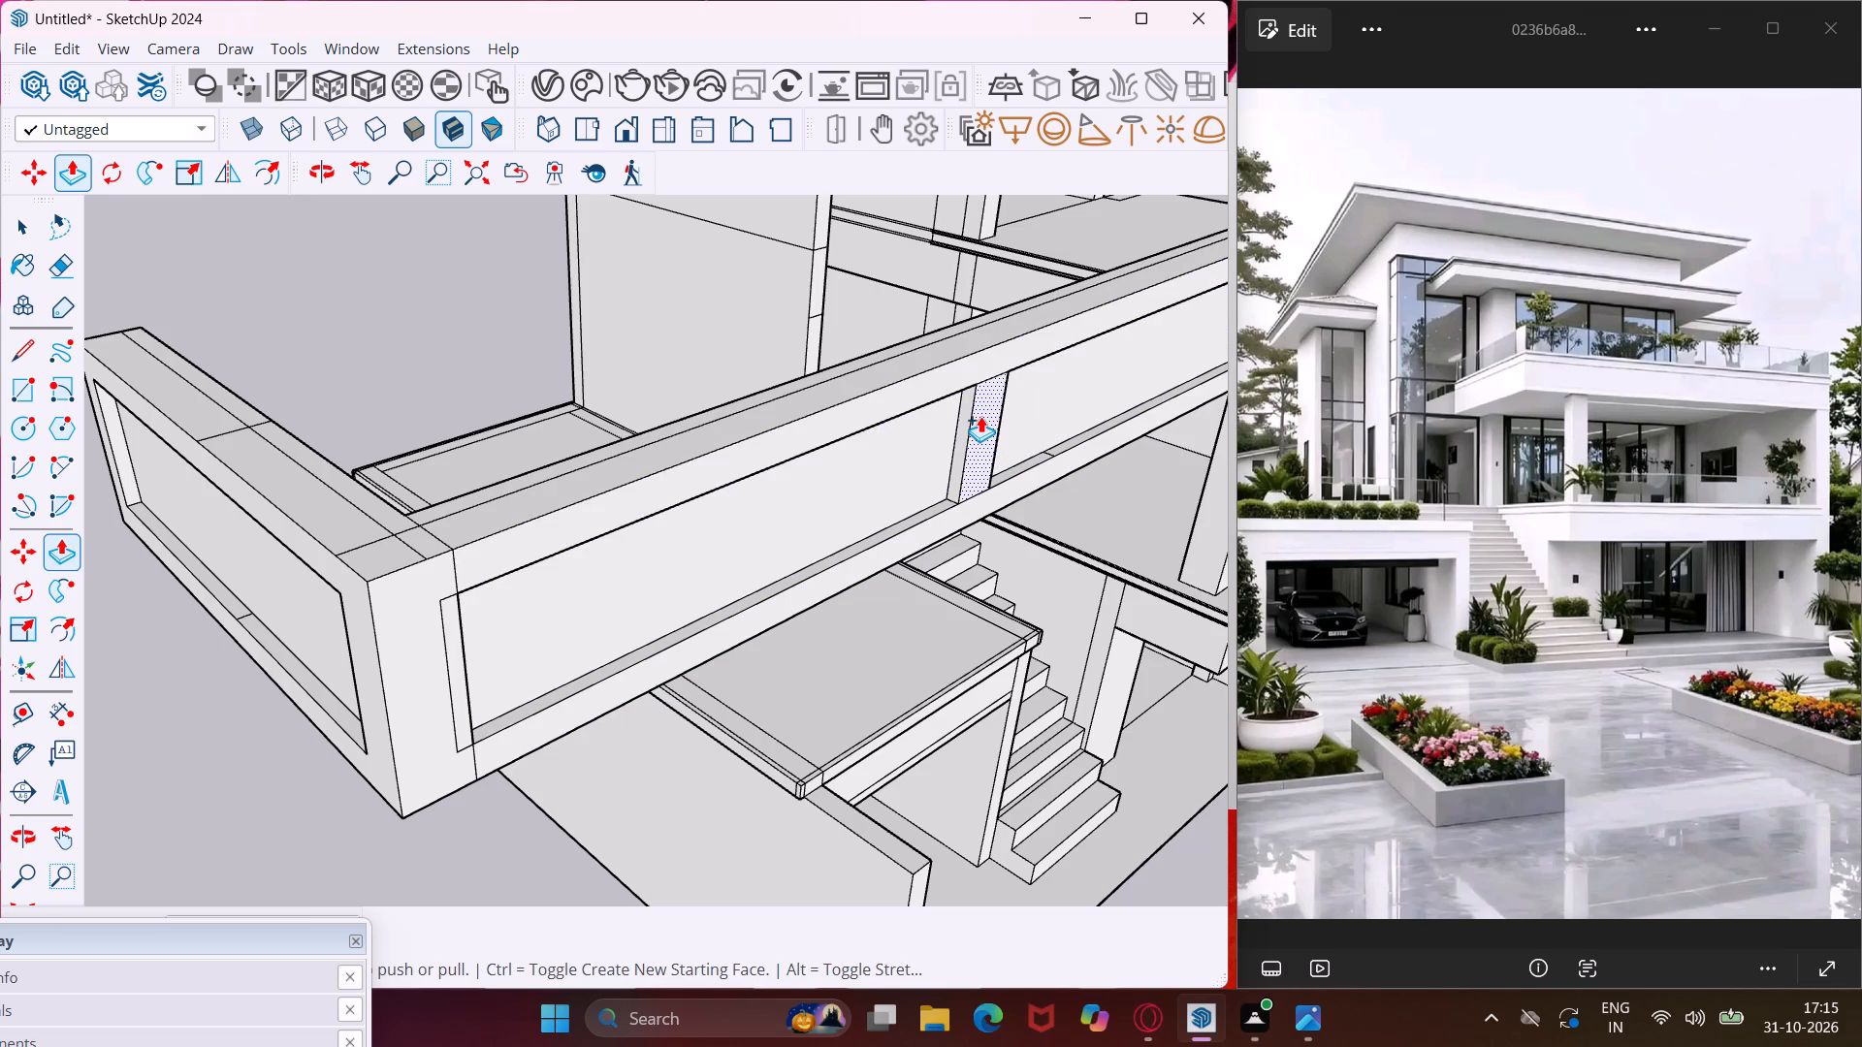
key(Escape)
key(space)
Examine the framed L-shaped panels and the whole villa from several angles.
scroll(179, 584, down, 13)
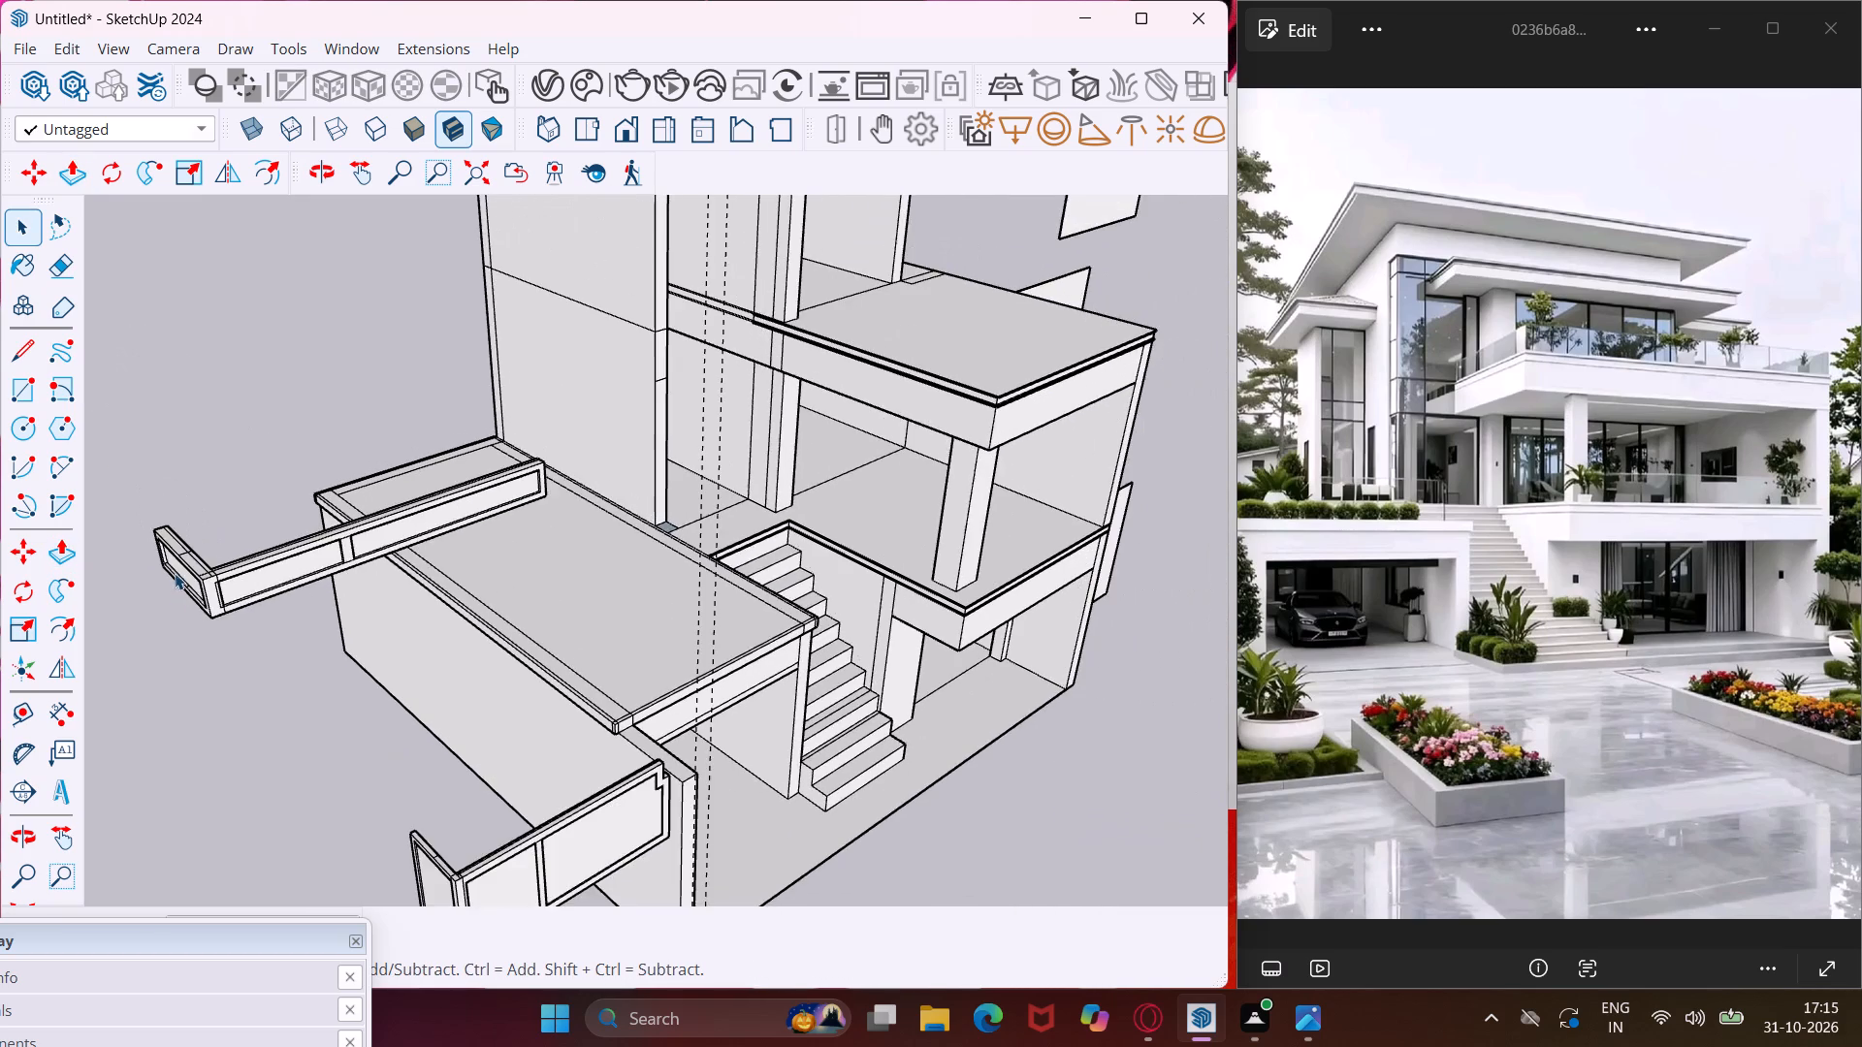
scroll(215, 536, down, 7)
middle_drag(277, 617, 272, 520)
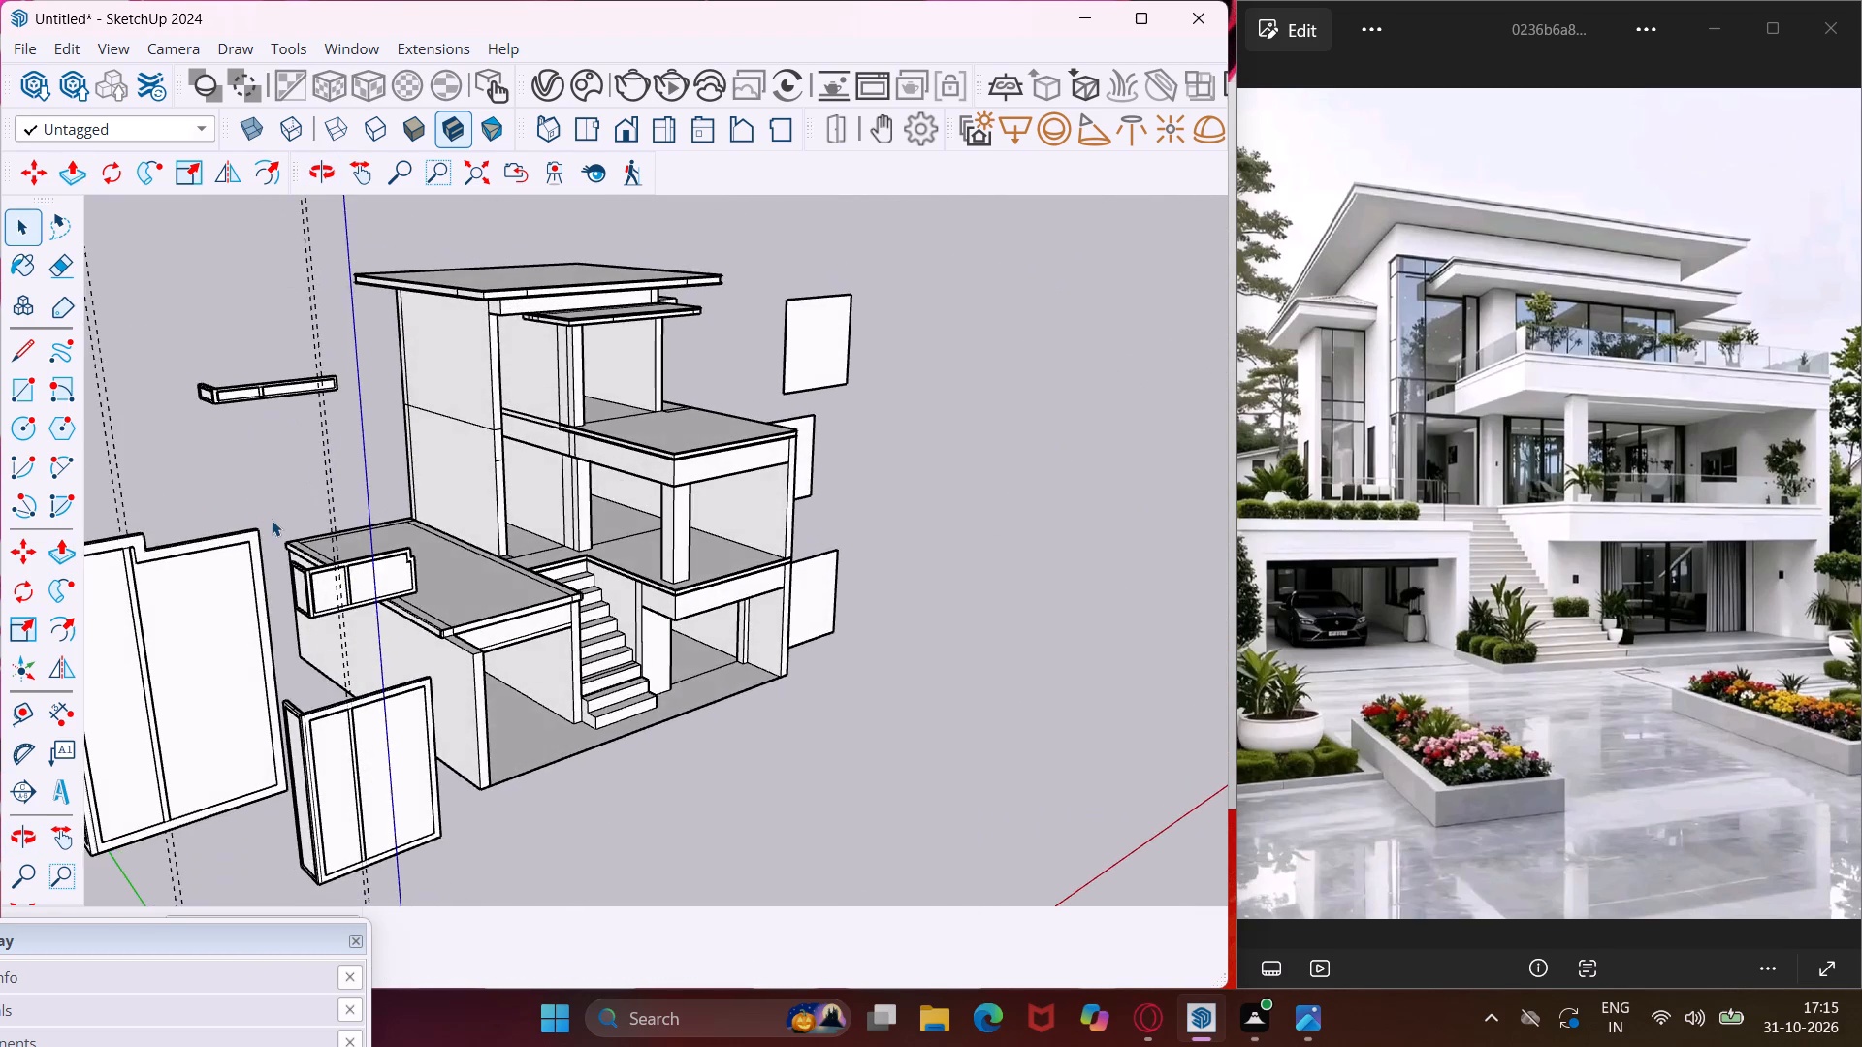
scroll(272, 520, down, 4)
scroll(307, 700, up, 4)
middle_drag(307, 700, 263, 637)
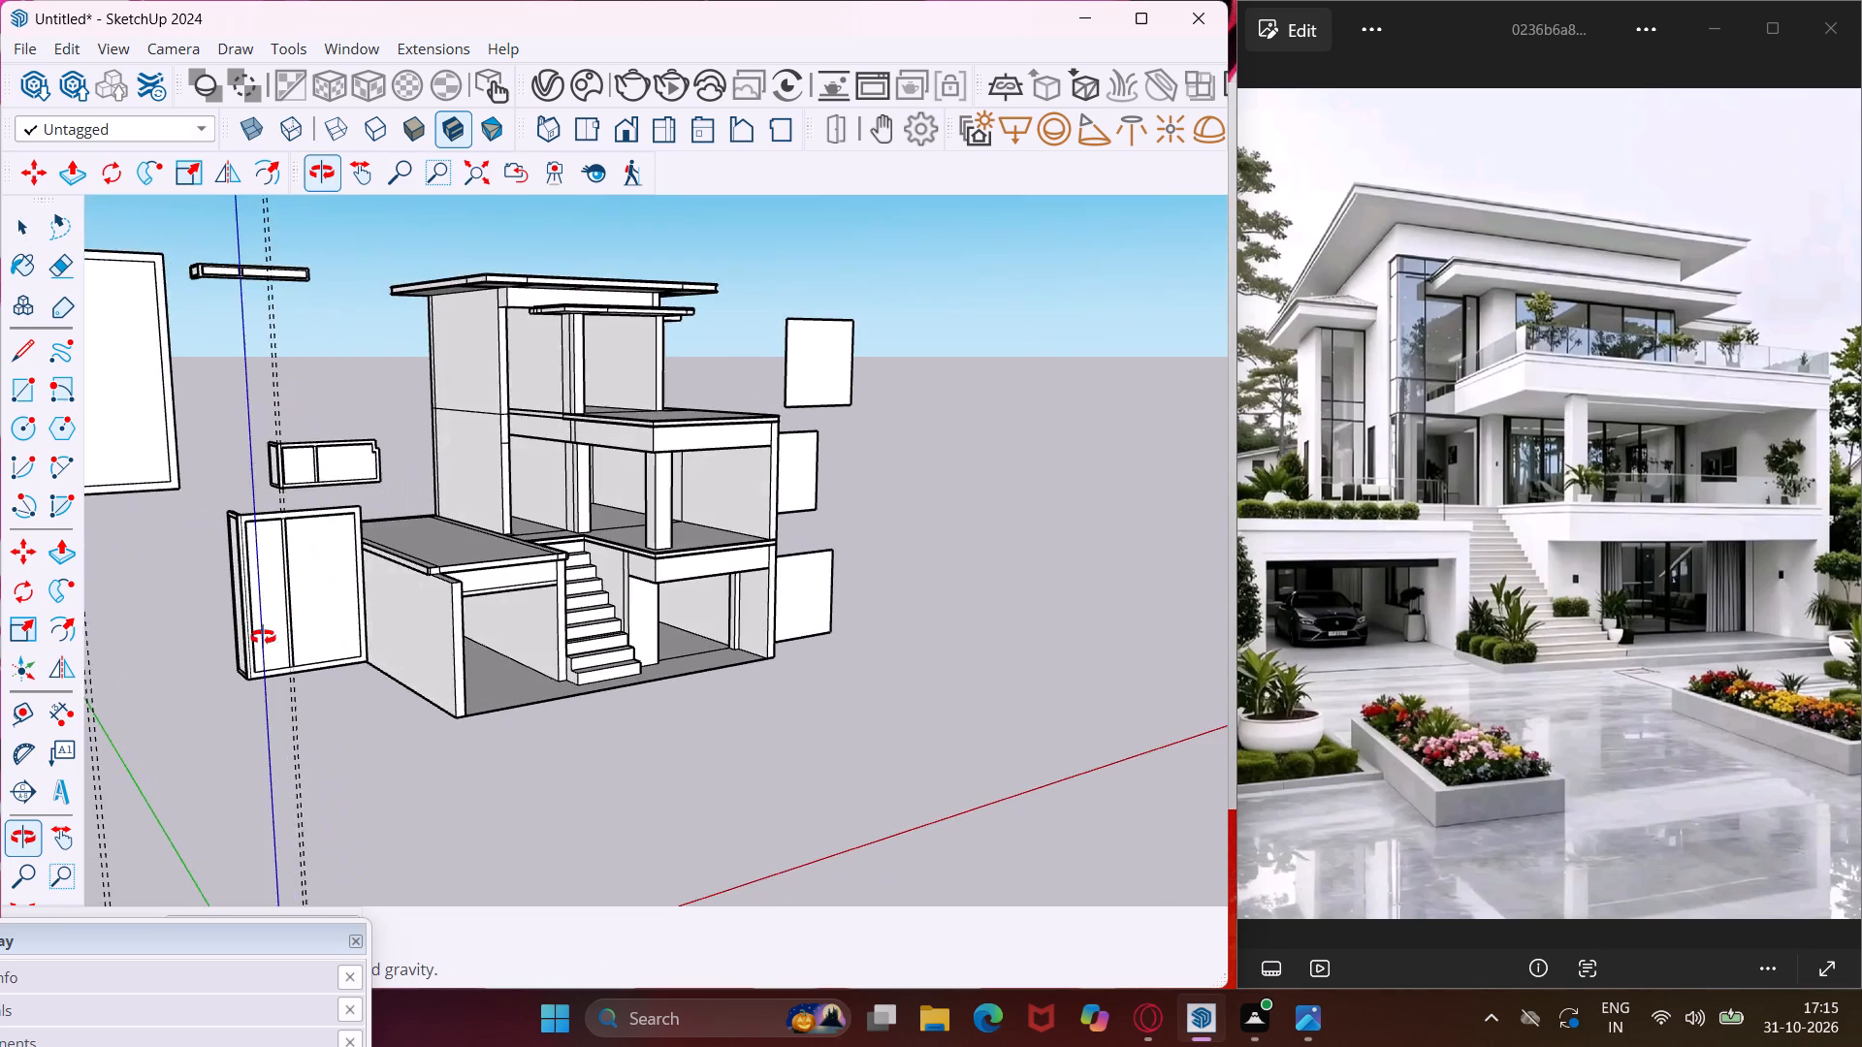
middle_drag(263, 637, 177, 651)
scroll(177, 651, up, 4)
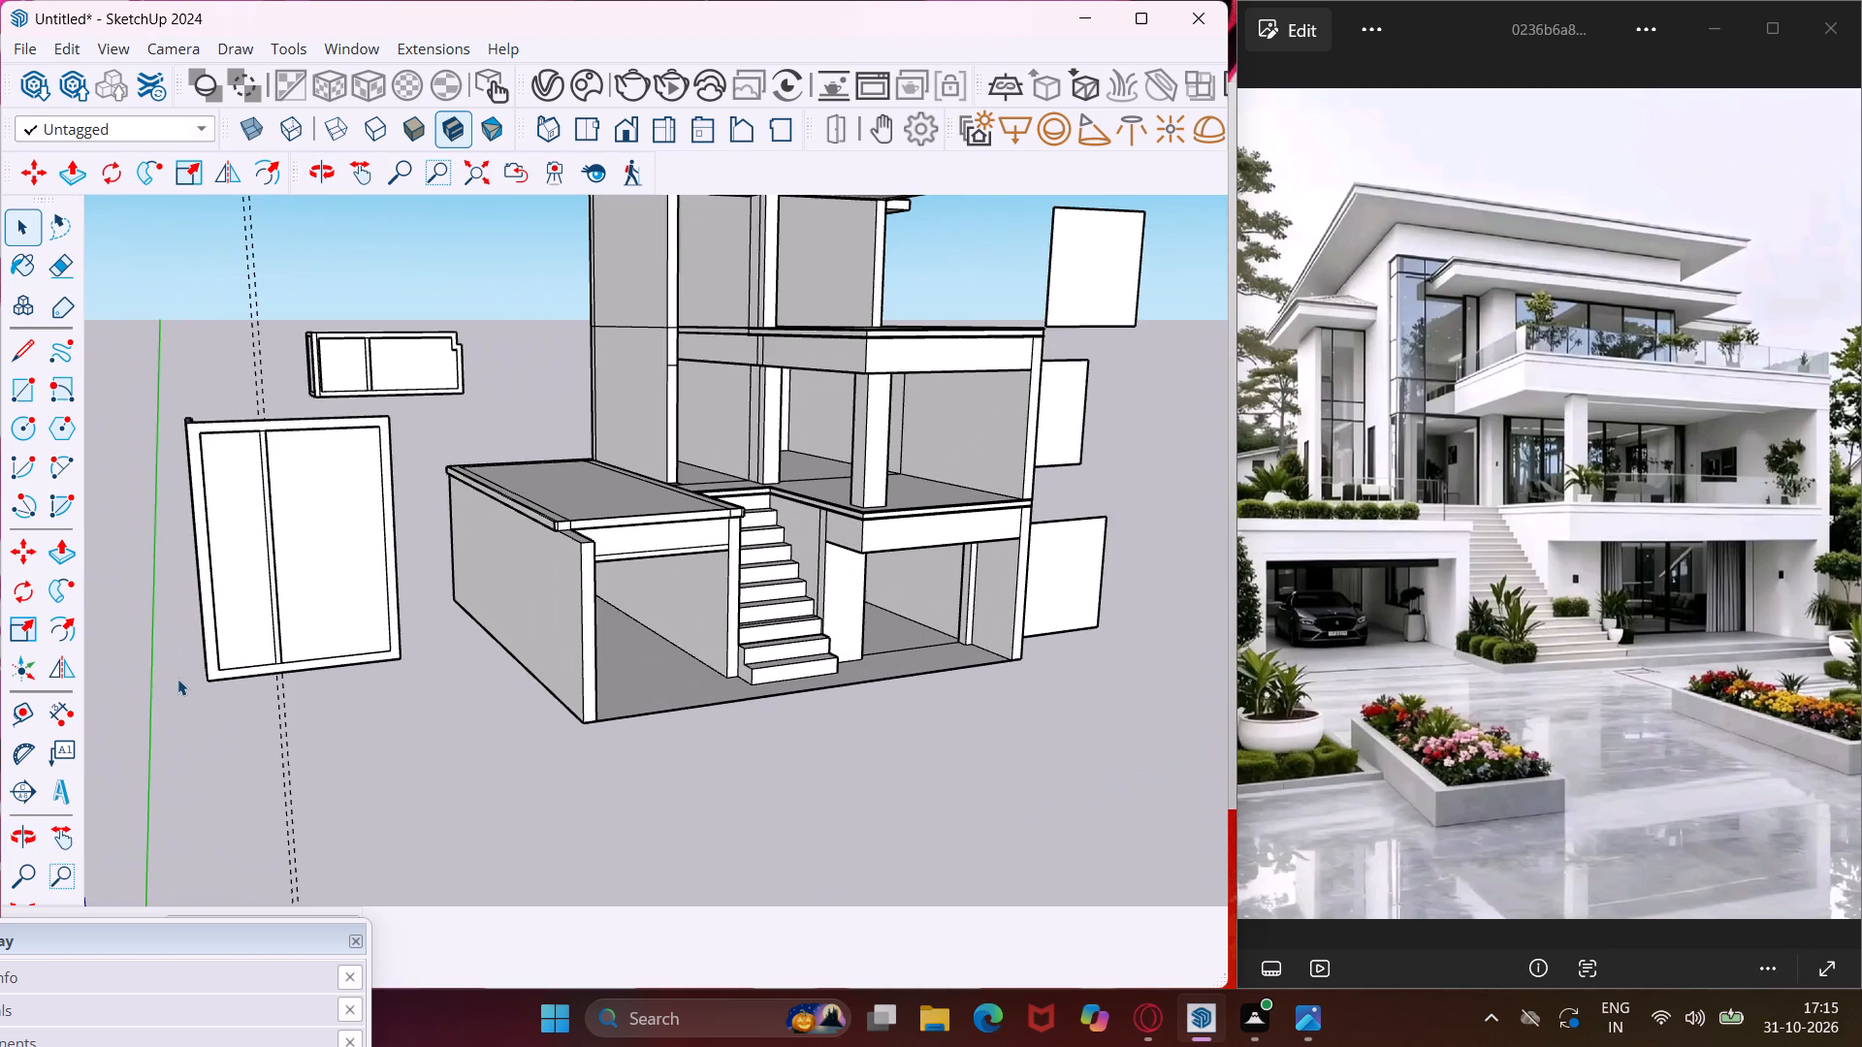
middle_drag(177, 680, 168, 653)
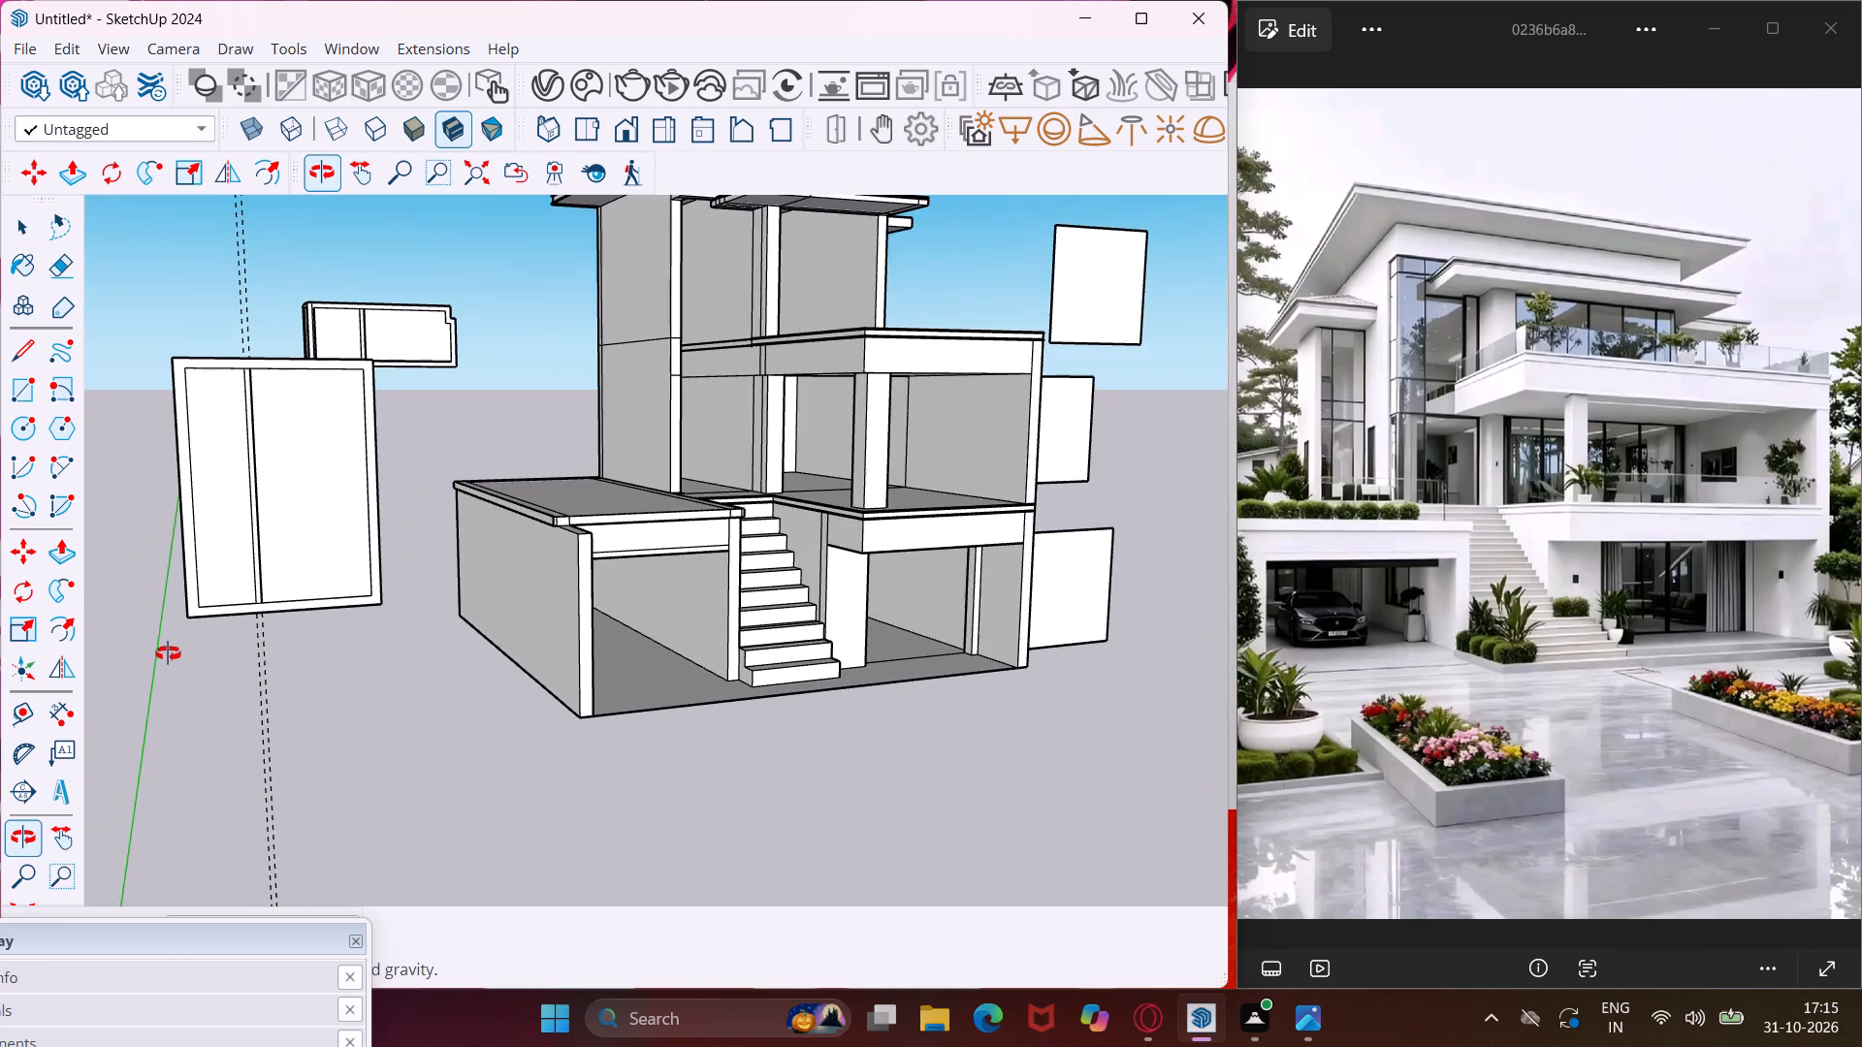
middle_drag(168, 653, 150, 676)
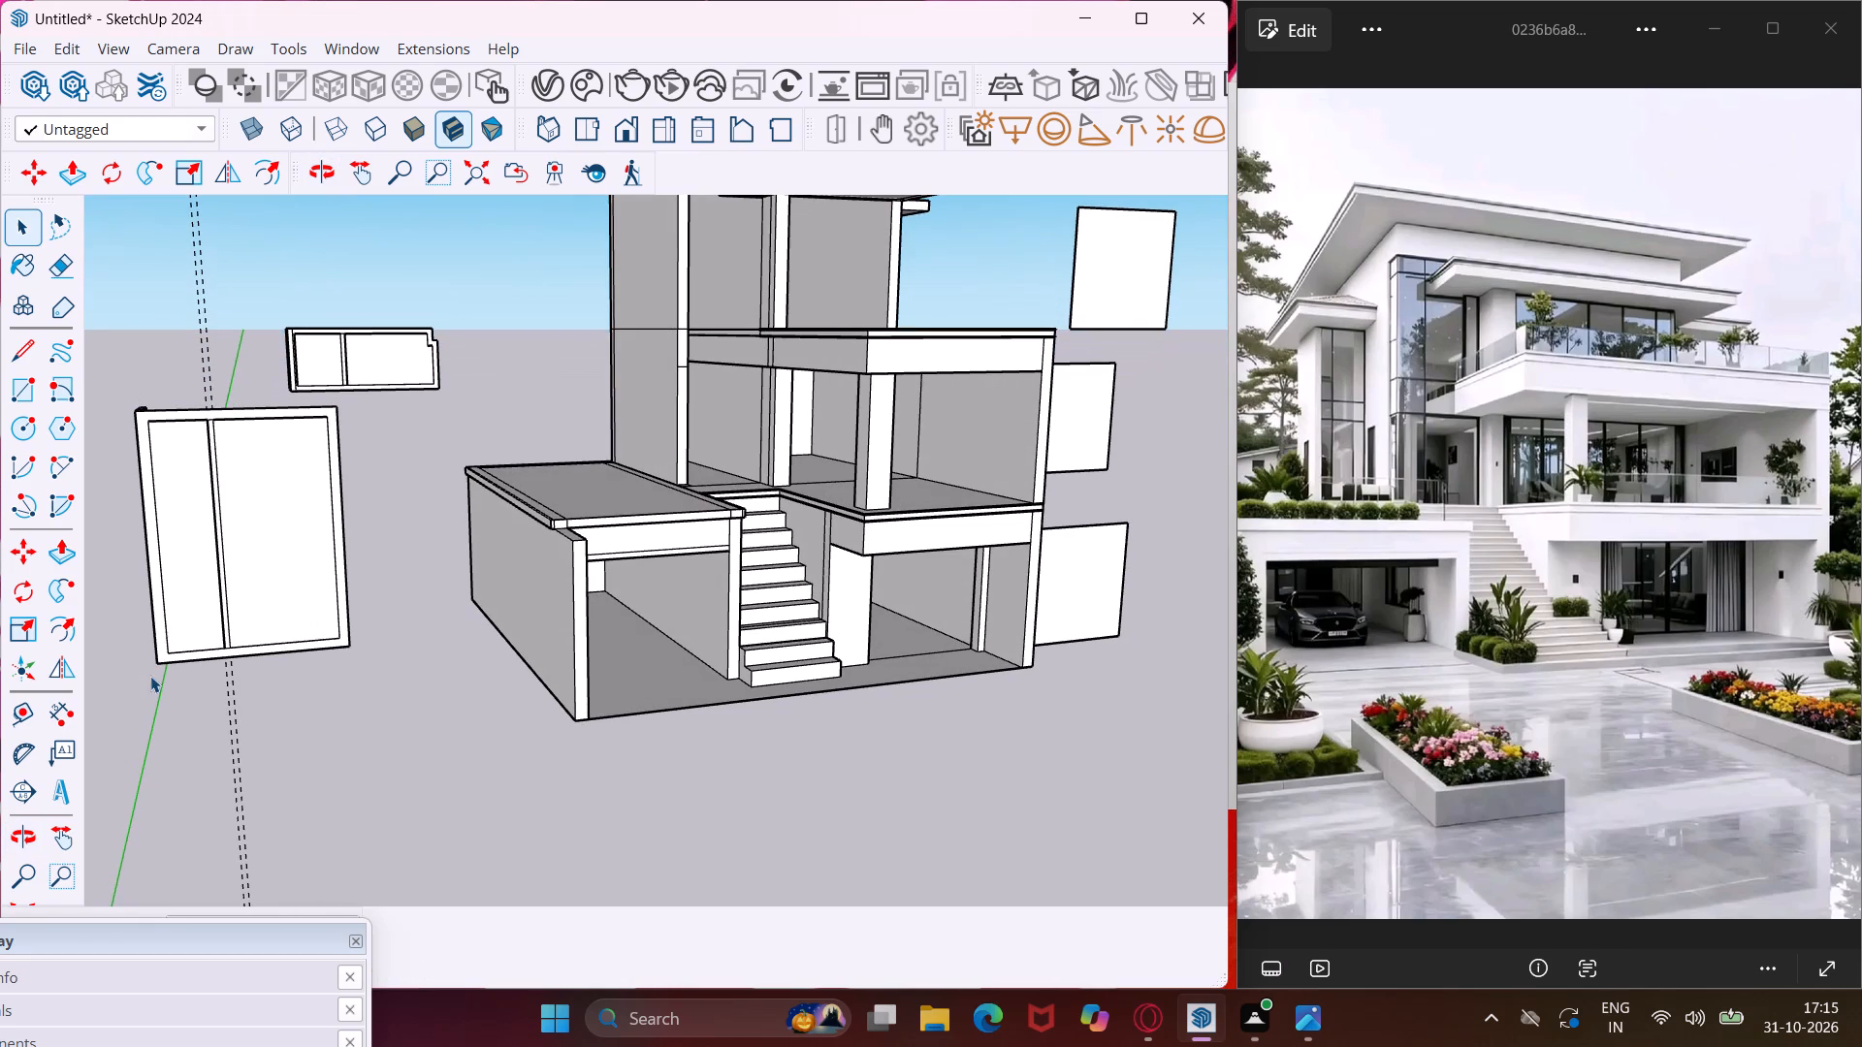
middle_drag(179, 656, 185, 678)
scroll(177, 682, down, 3)
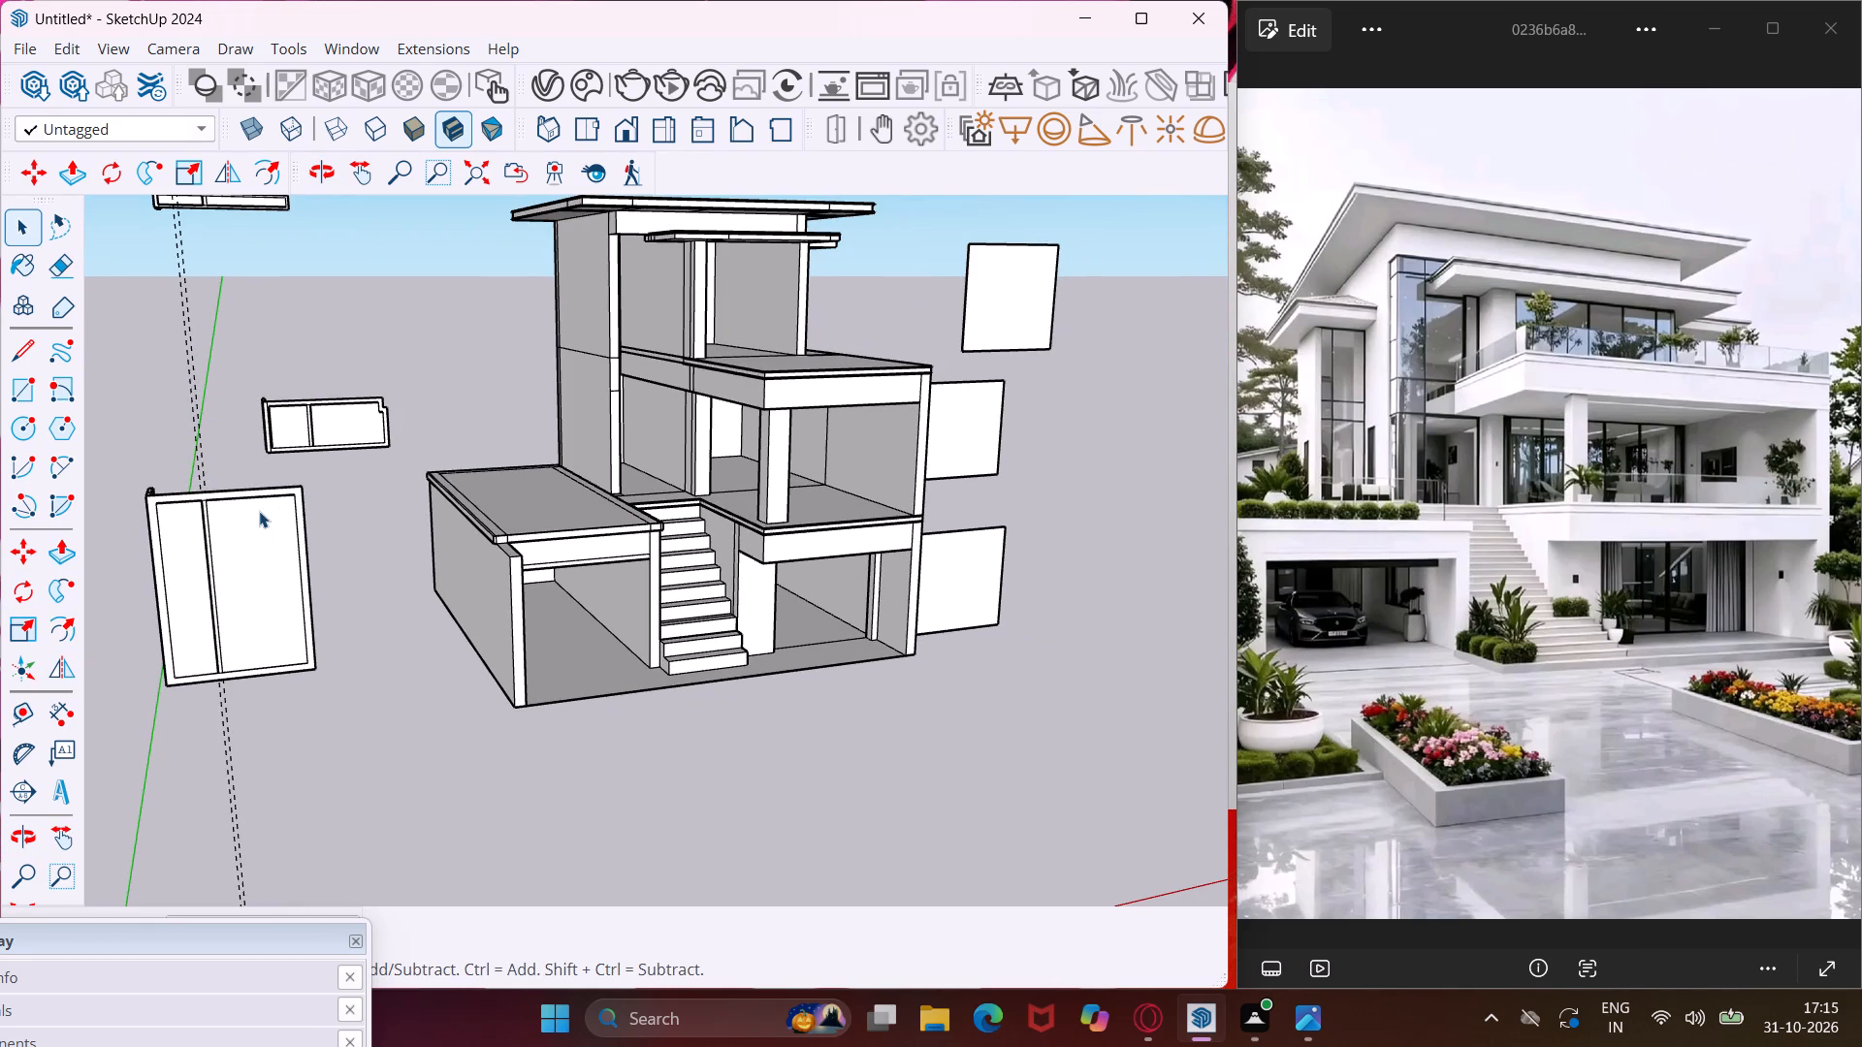
middle_drag(259, 511, 457, 588)
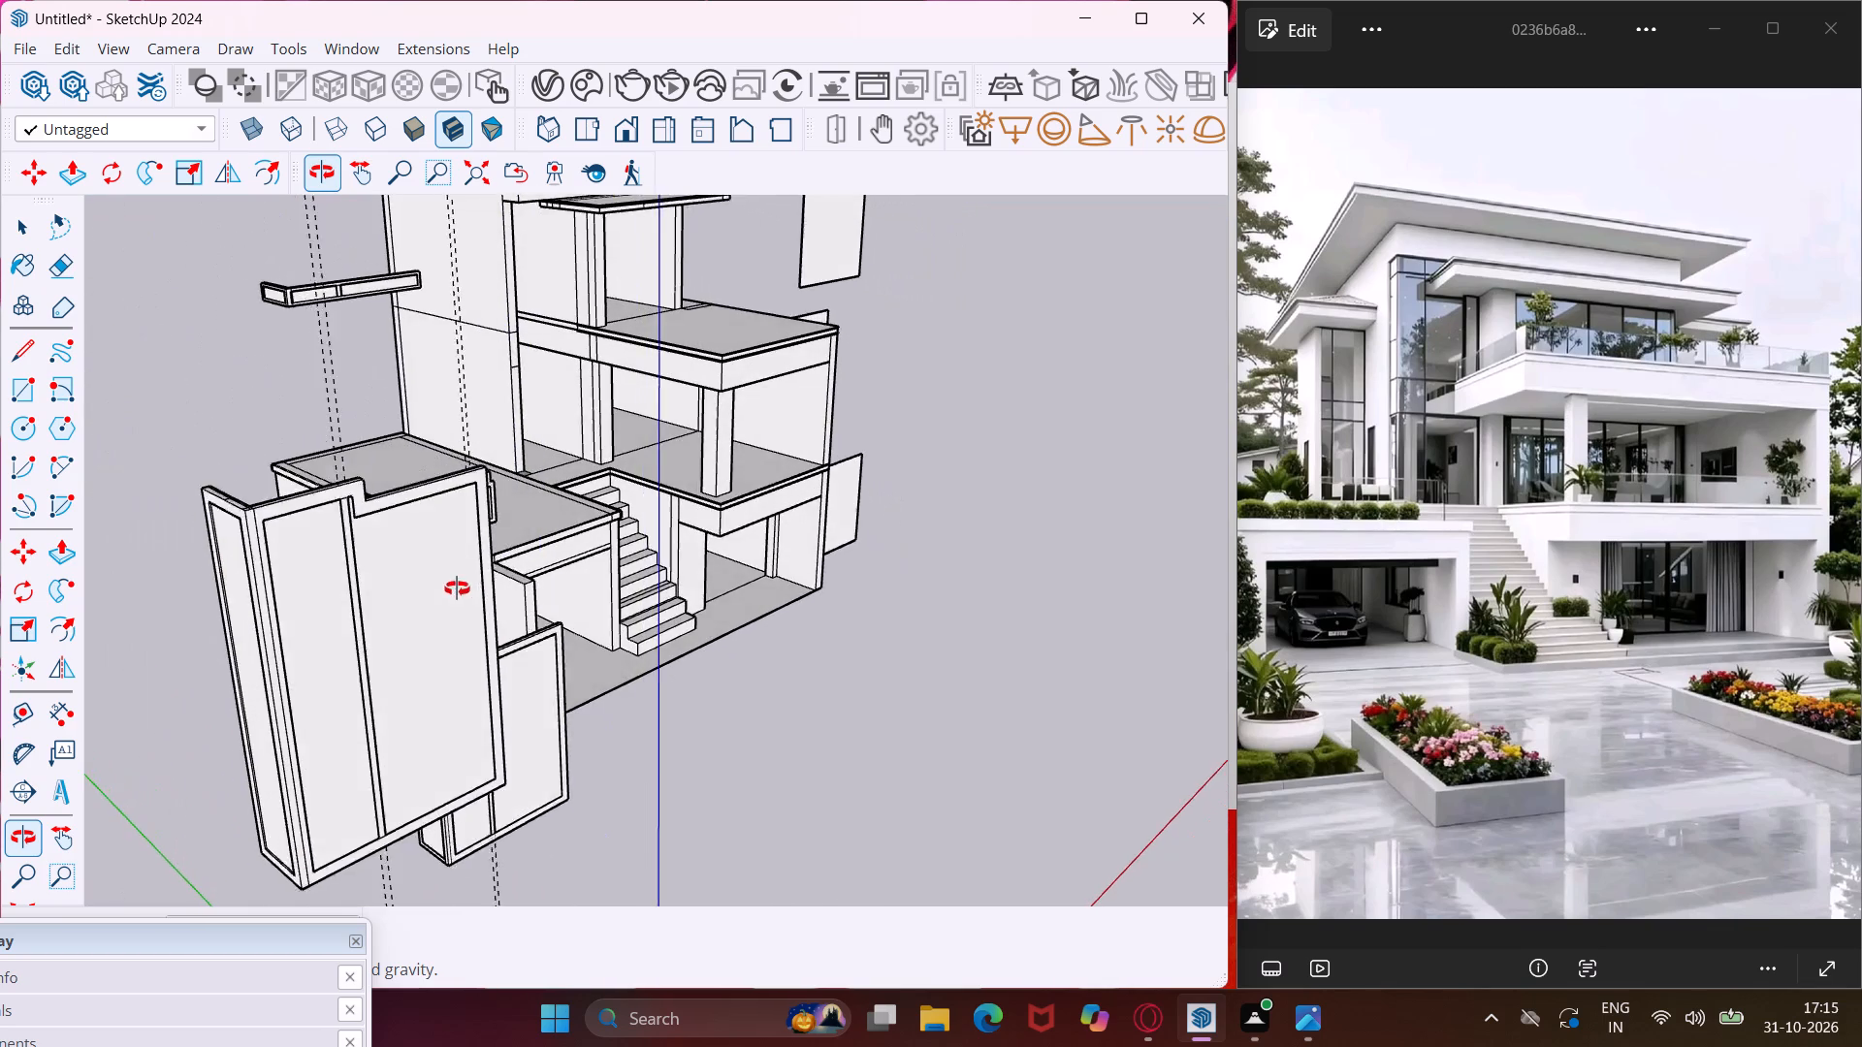
middle_drag(457, 588, 478, 623)
scroll(468, 468, down, 4)
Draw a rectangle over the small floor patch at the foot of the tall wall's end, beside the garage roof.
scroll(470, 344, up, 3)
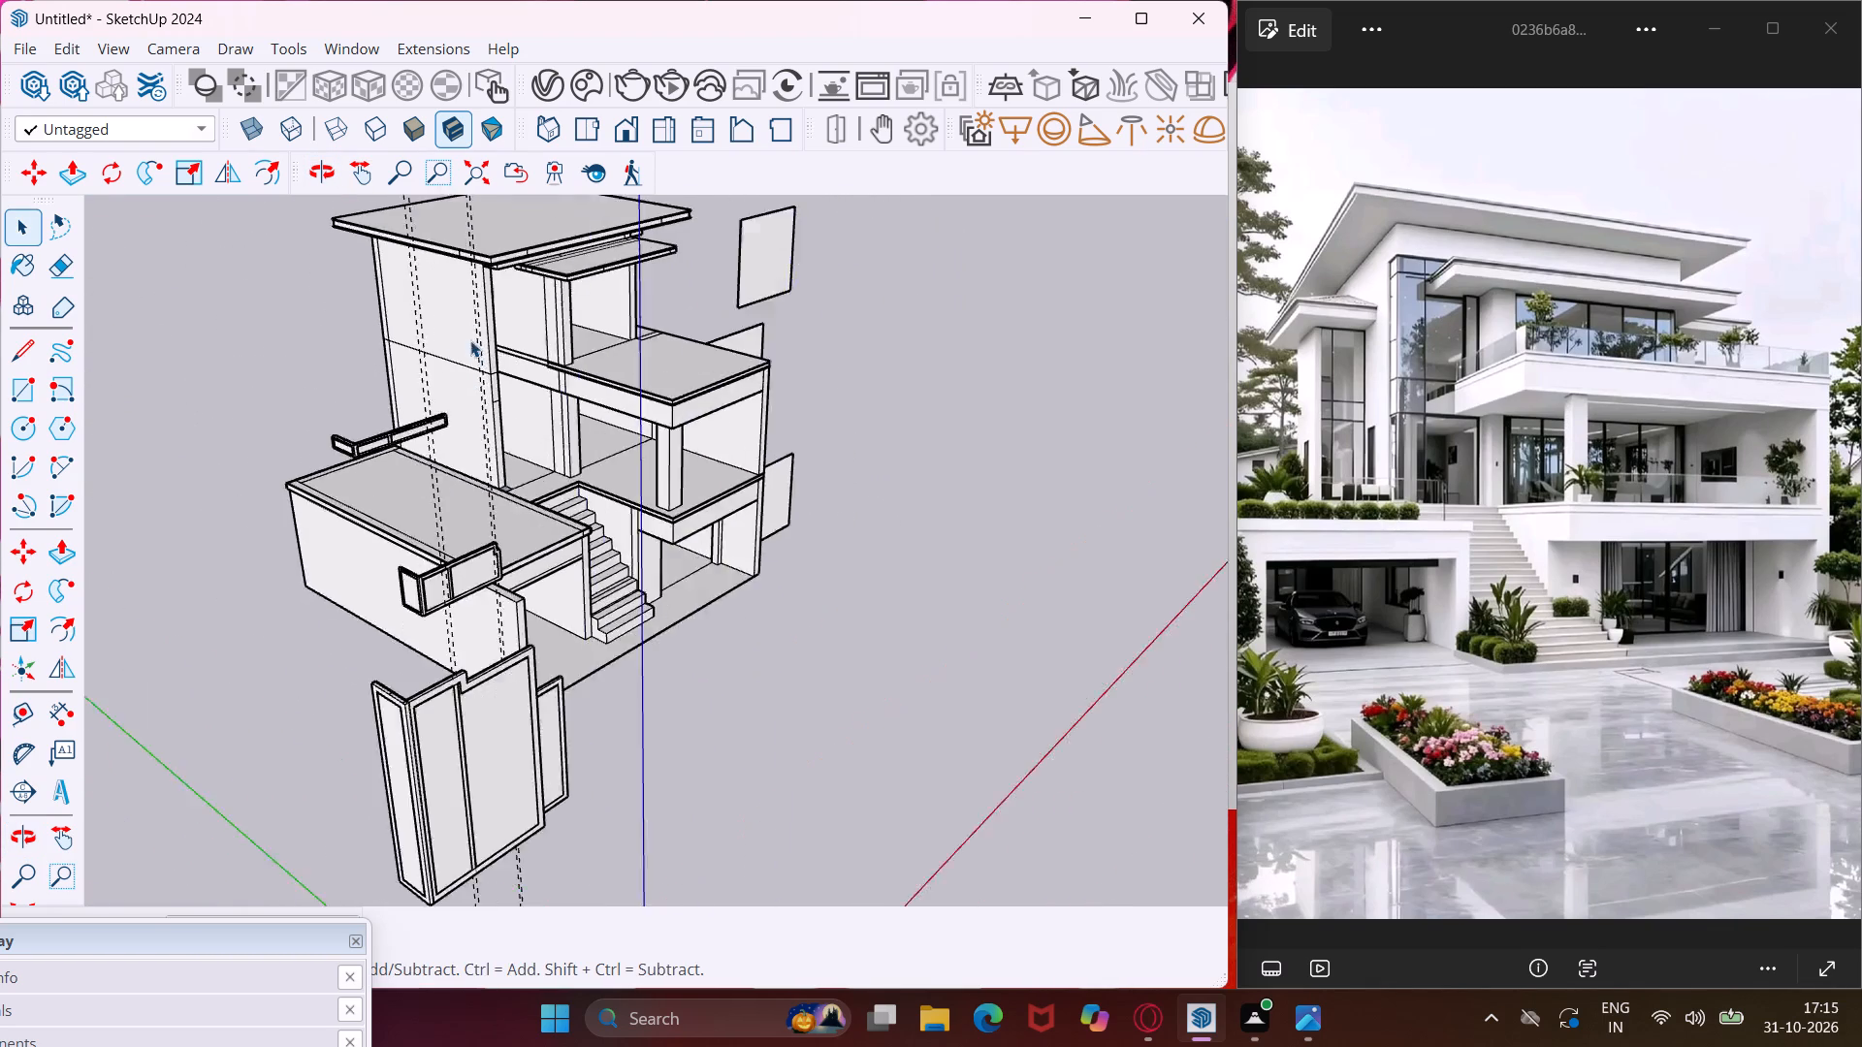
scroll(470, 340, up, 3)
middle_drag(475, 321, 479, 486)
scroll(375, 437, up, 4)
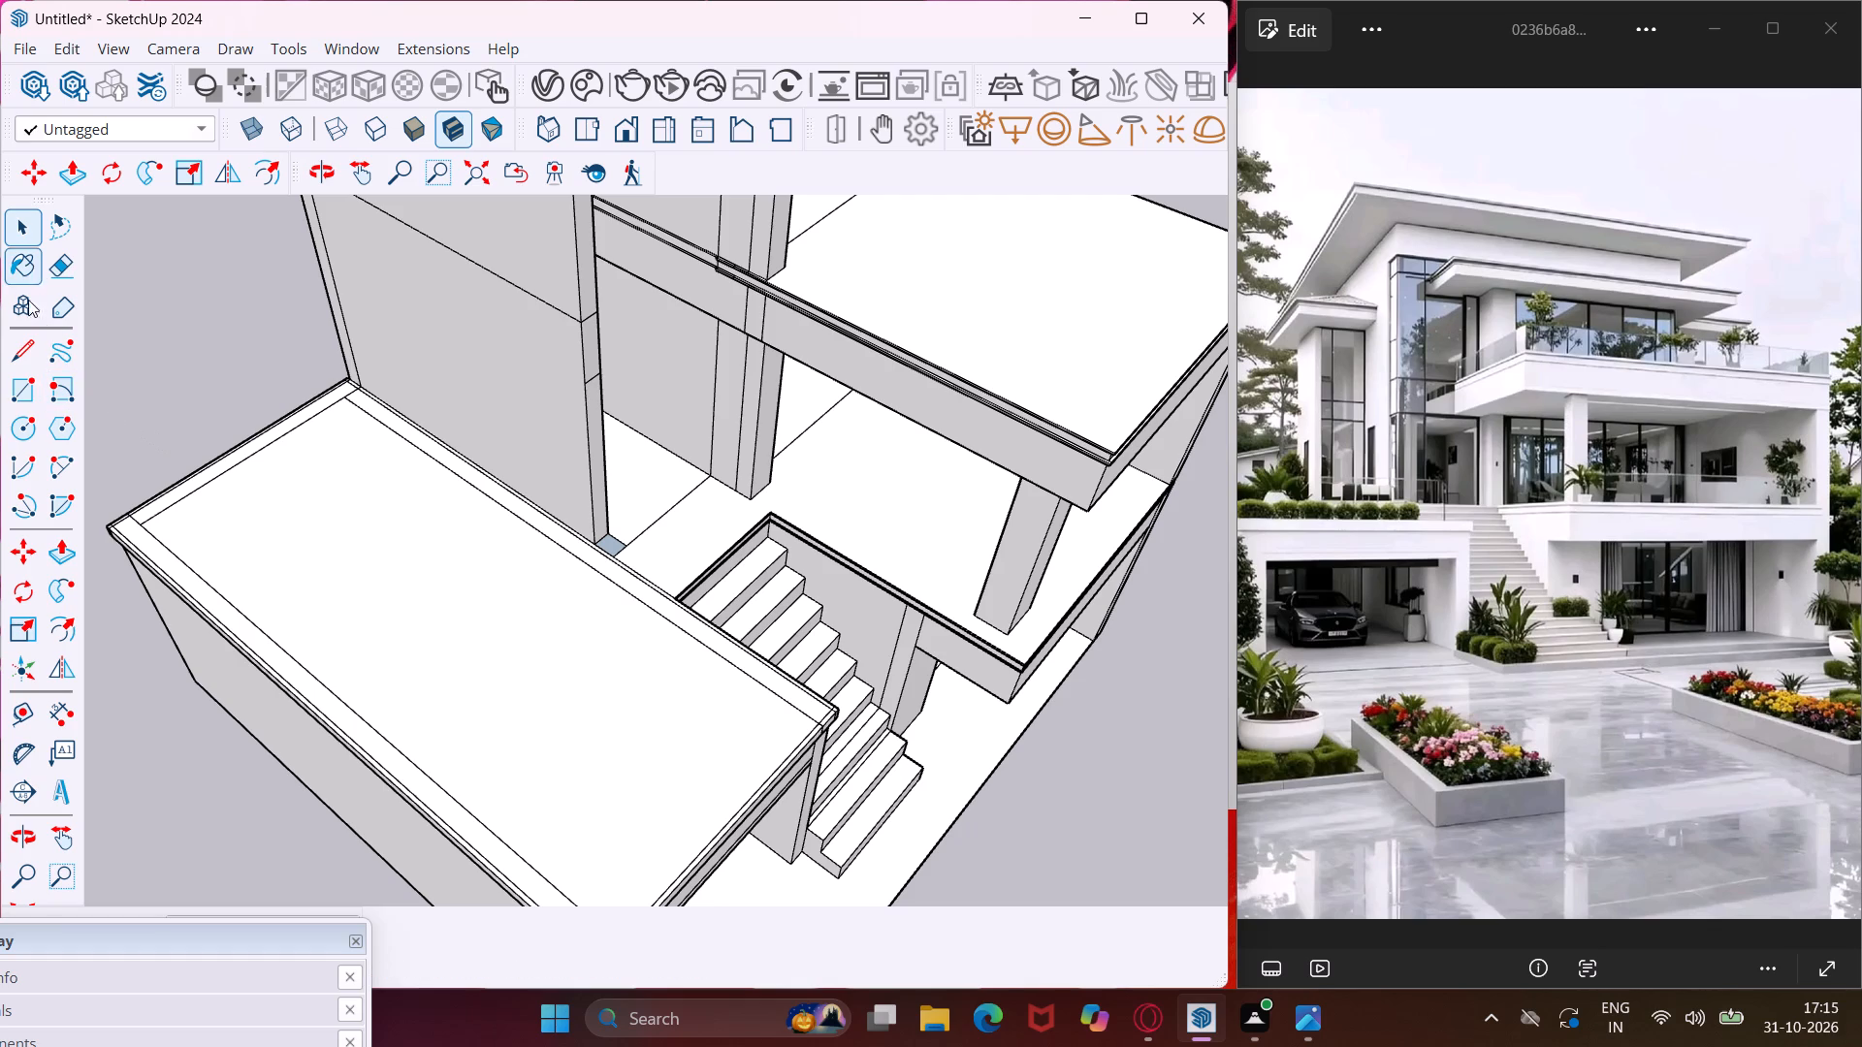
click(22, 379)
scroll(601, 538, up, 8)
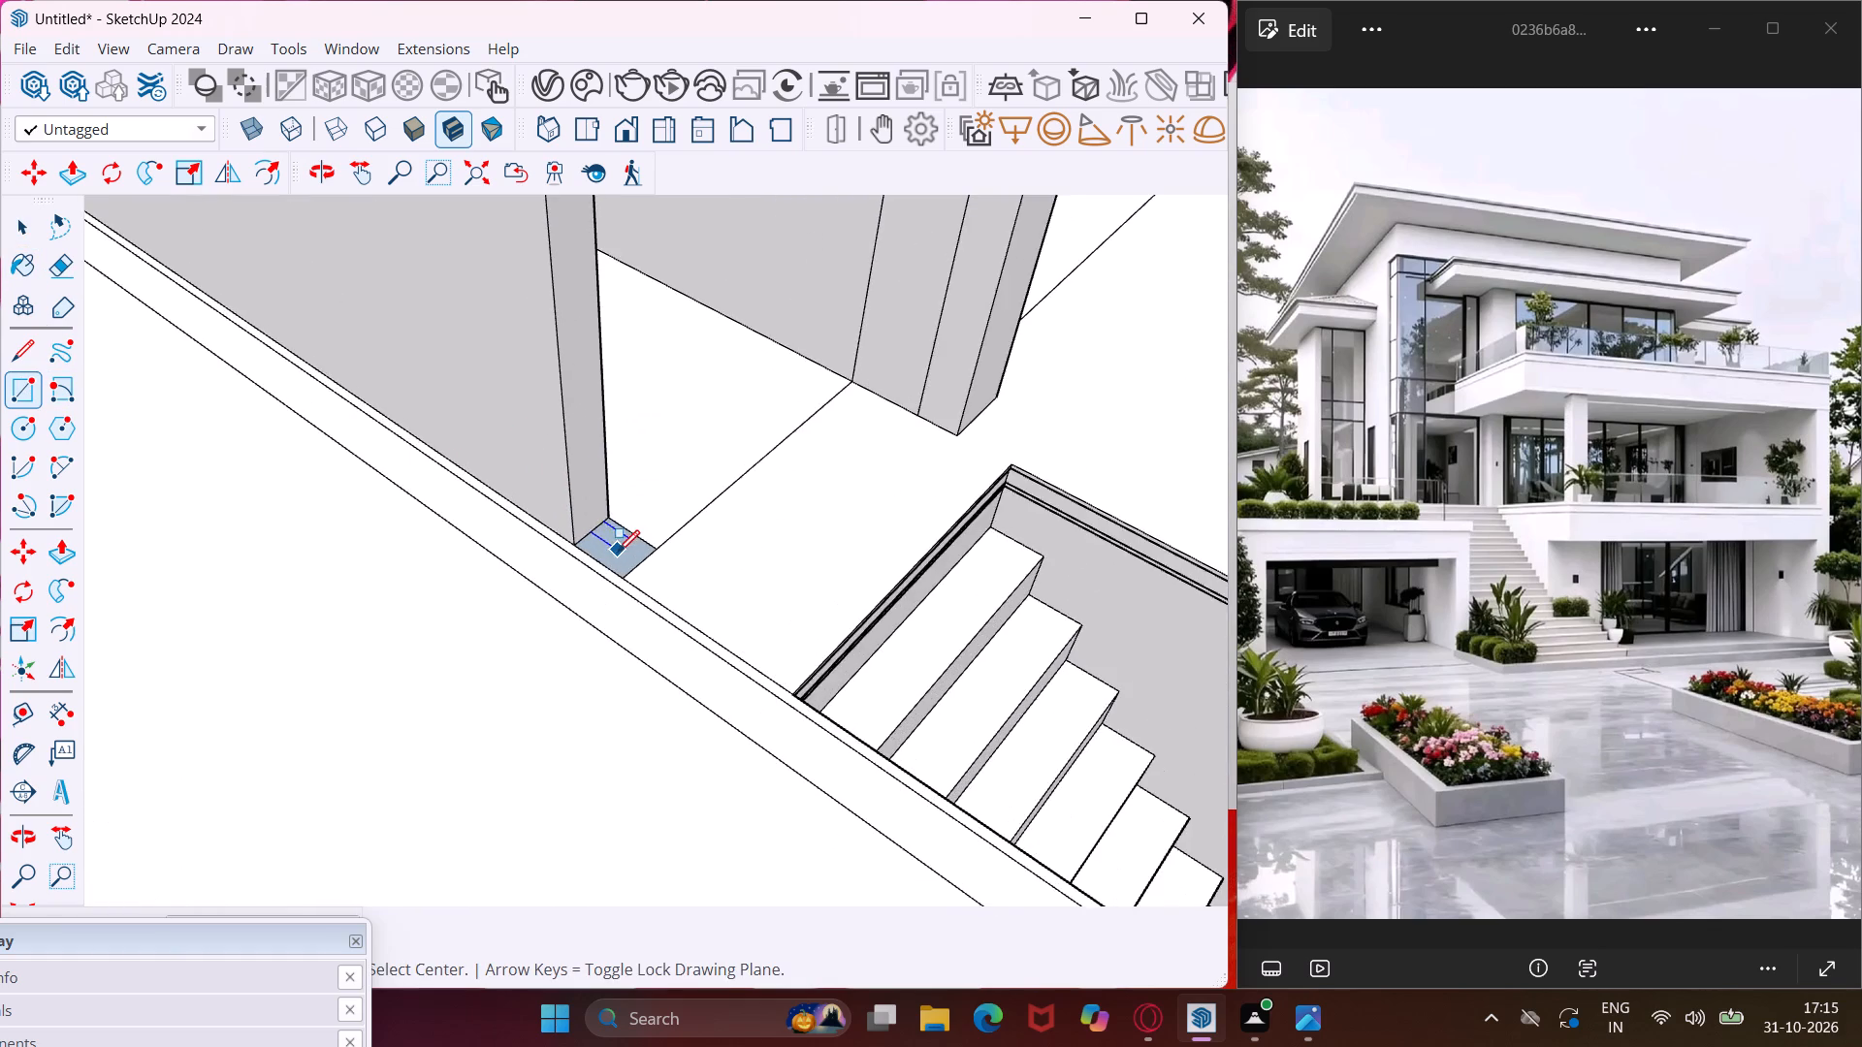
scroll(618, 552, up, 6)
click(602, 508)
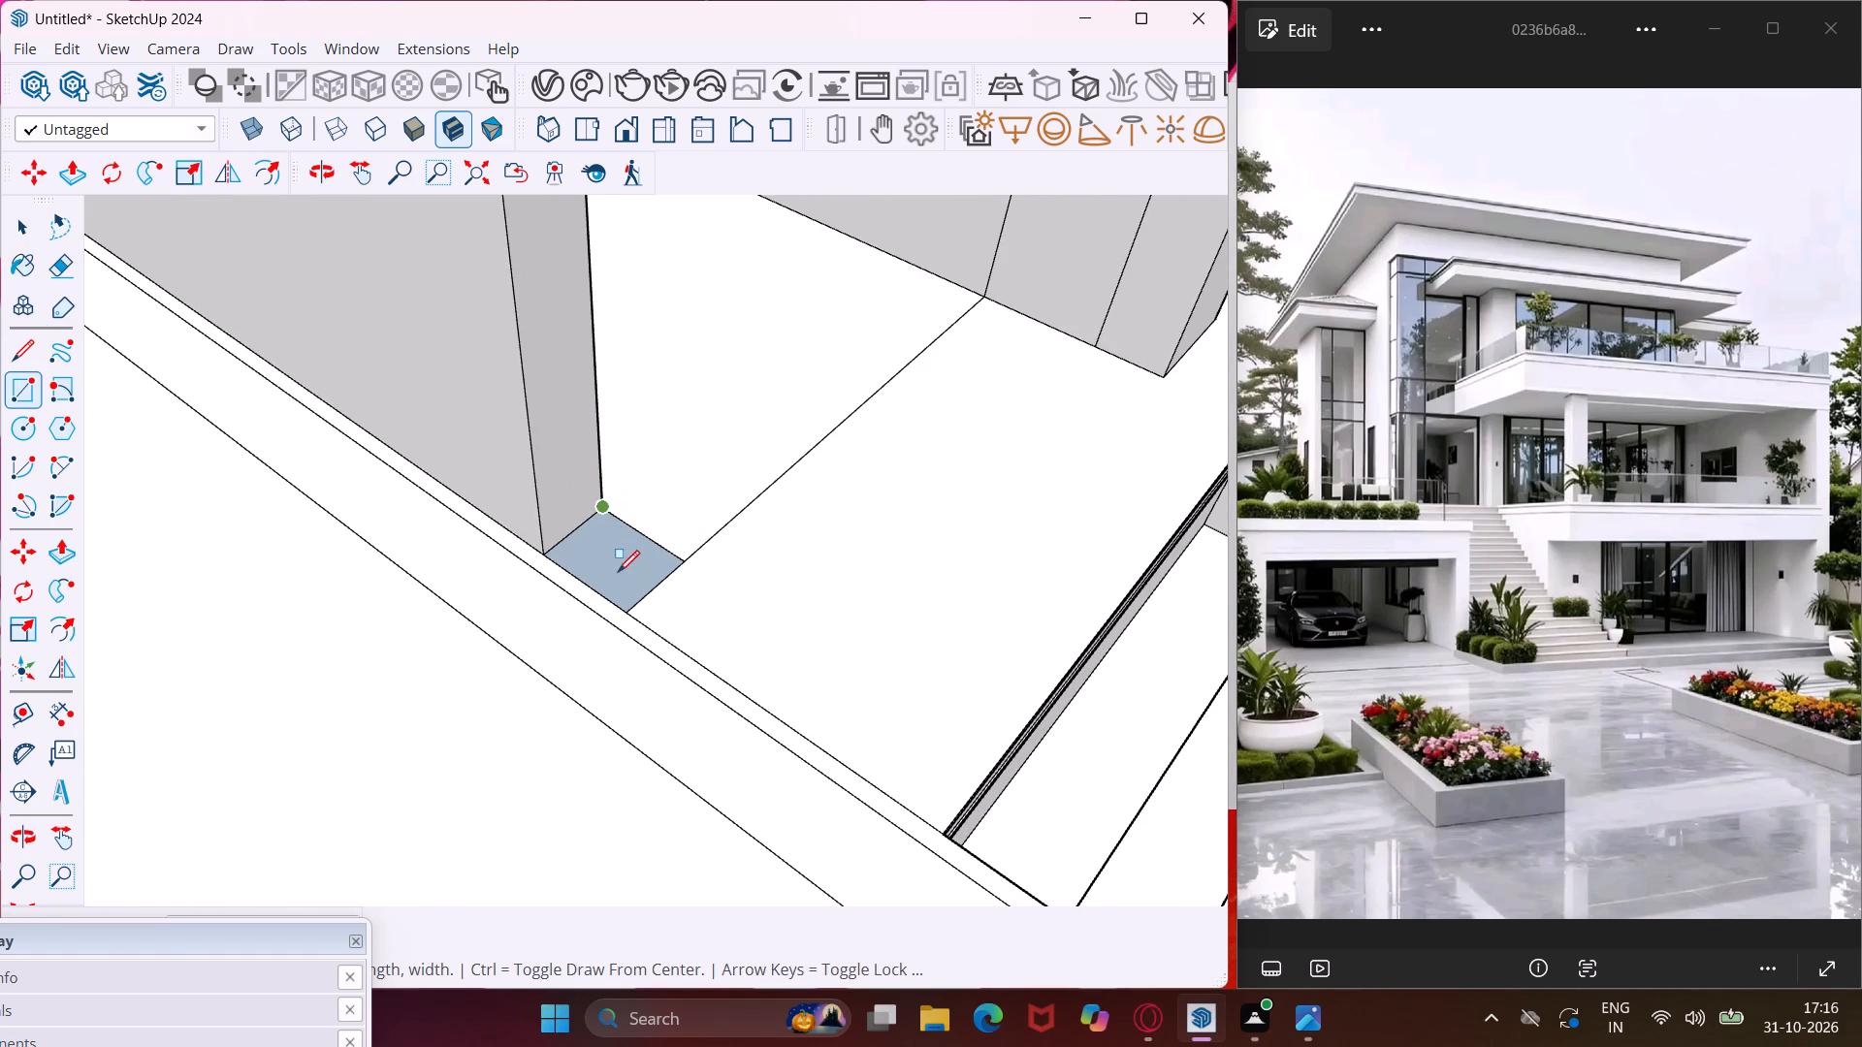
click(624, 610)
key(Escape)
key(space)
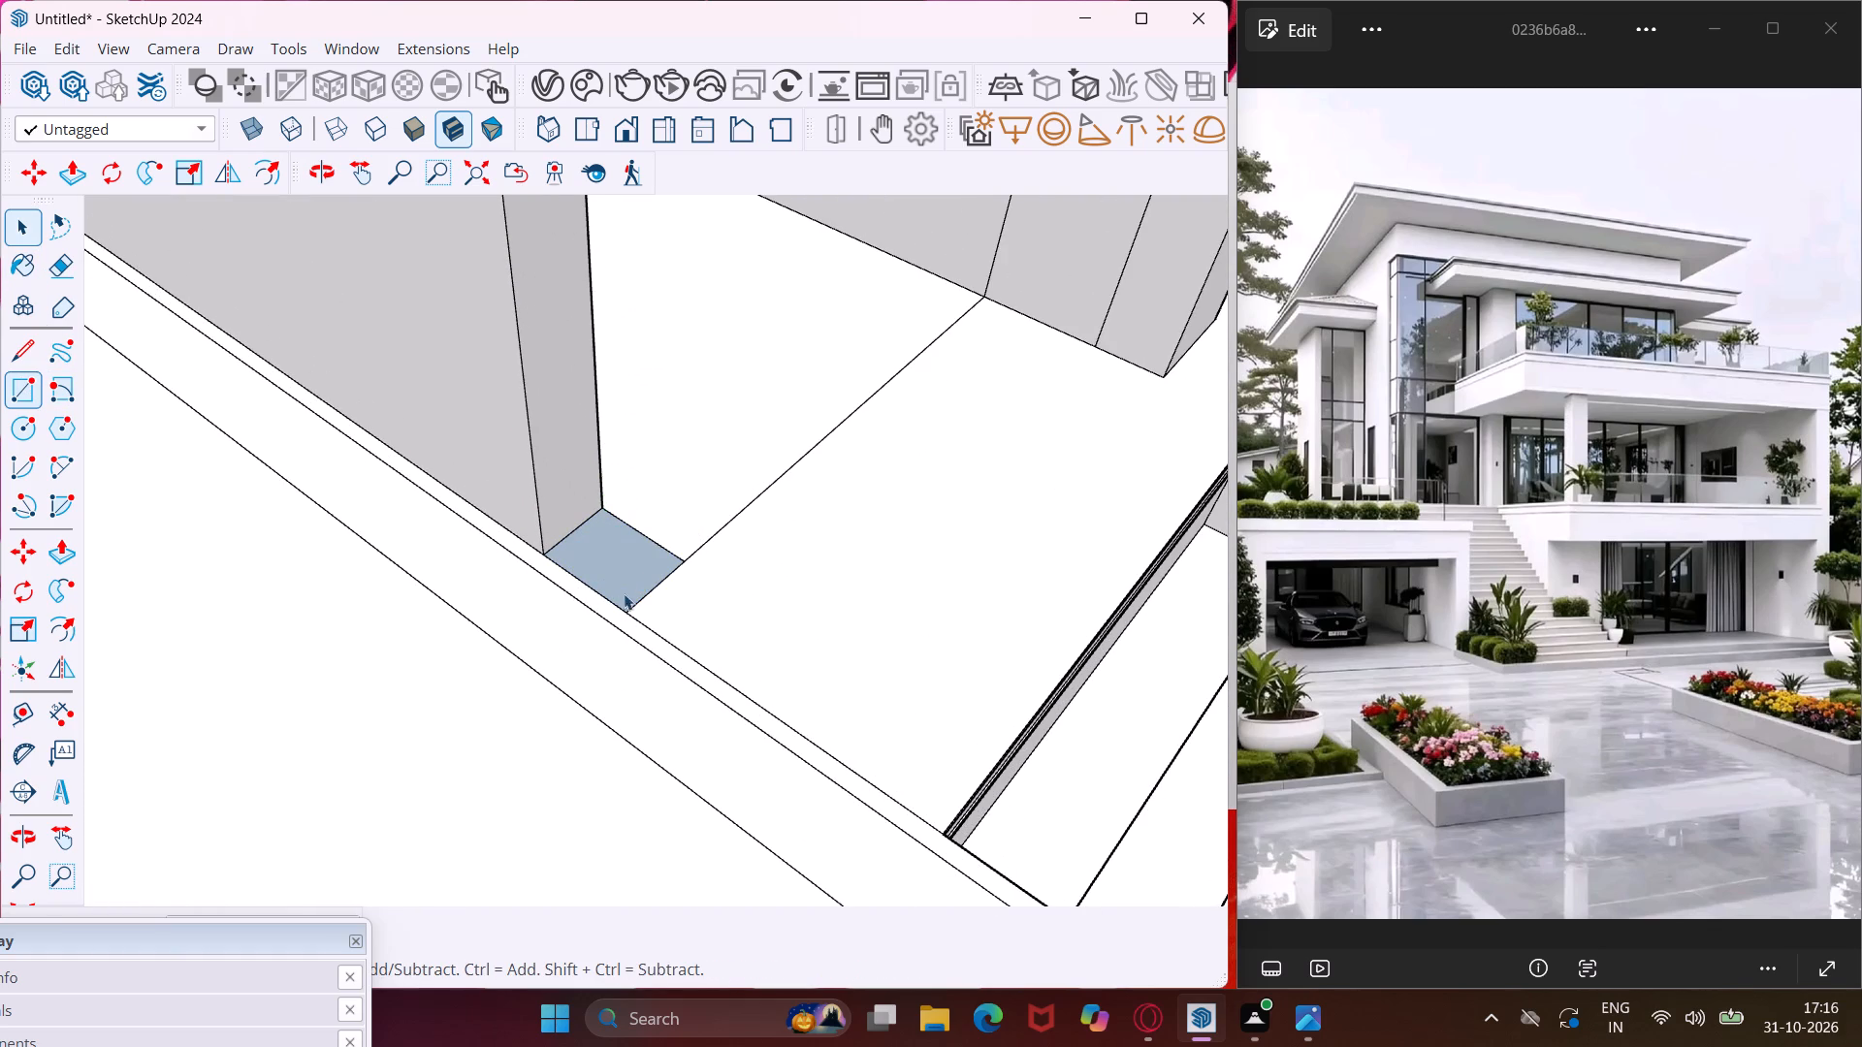
Erase the edge separating the small patch at the tall wall's end from the surrounding floor.
scroll(623, 500, down, 6)
middle_drag(622, 536, 855, 564)
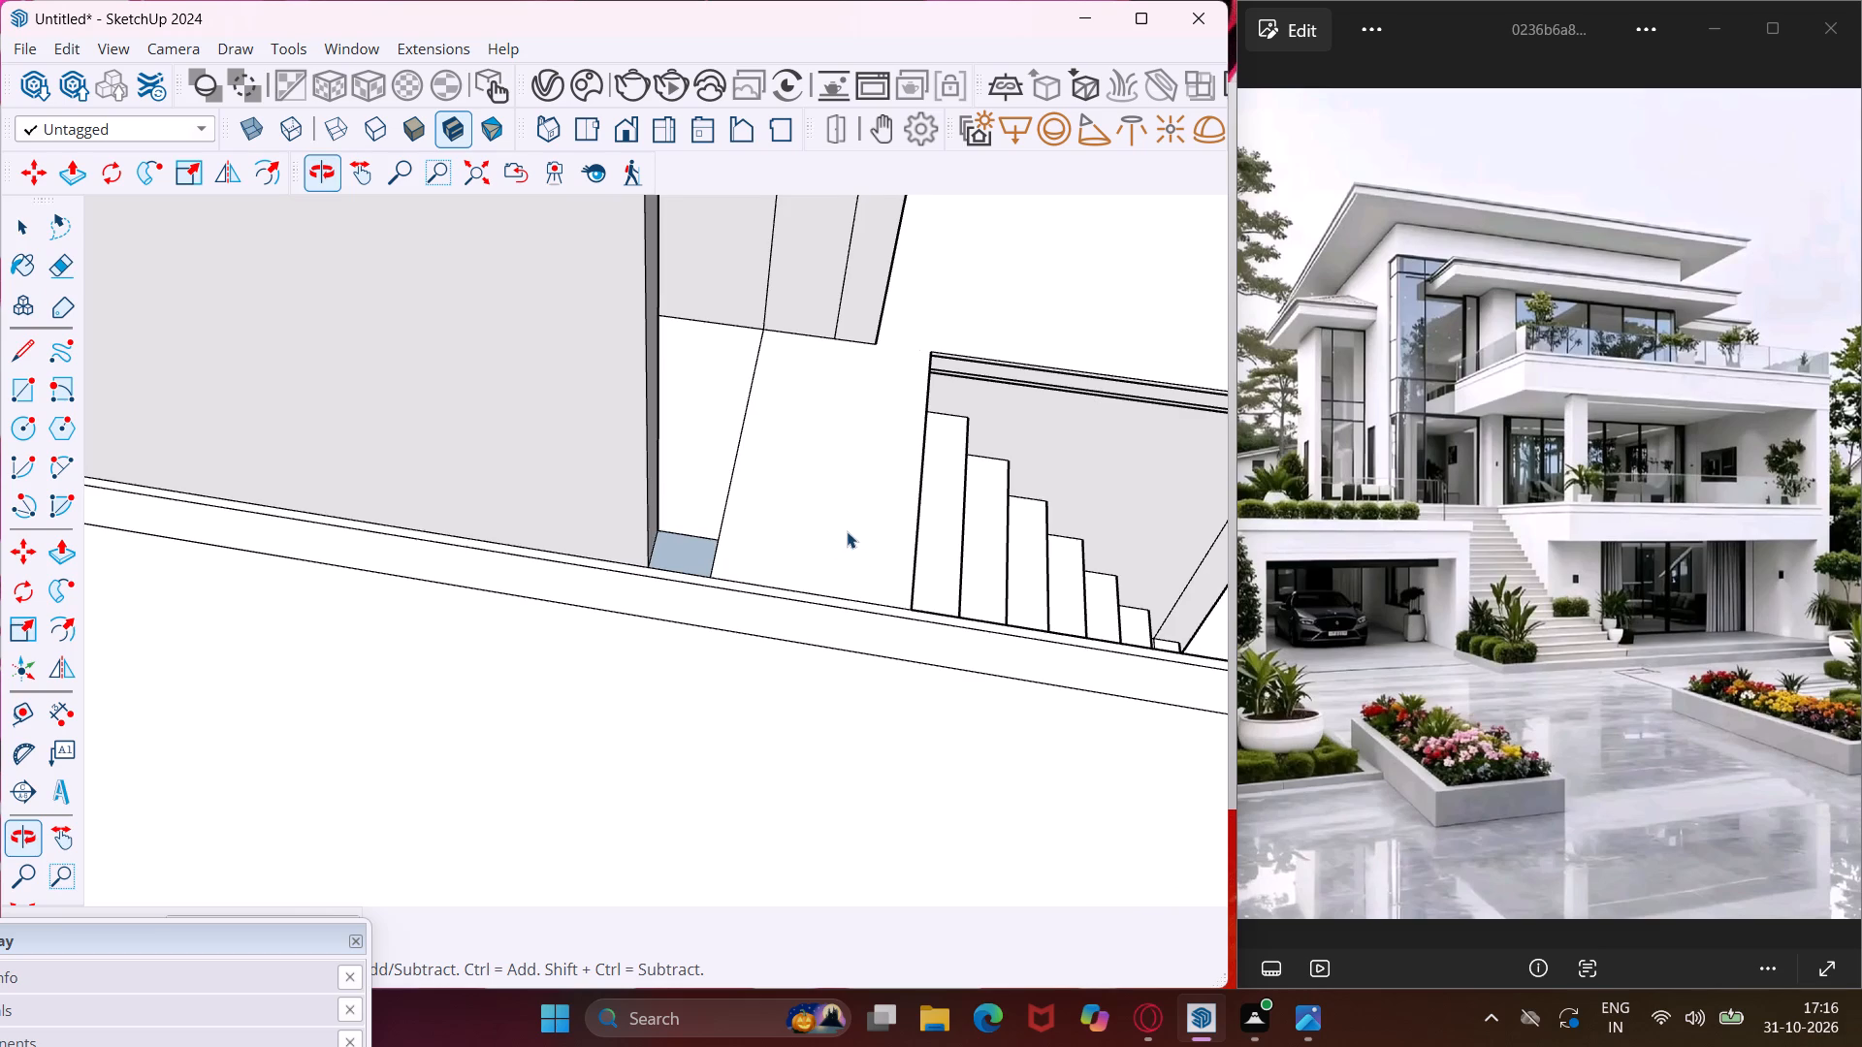
scroll(841, 513, down, 3)
scroll(726, 539, up, 6)
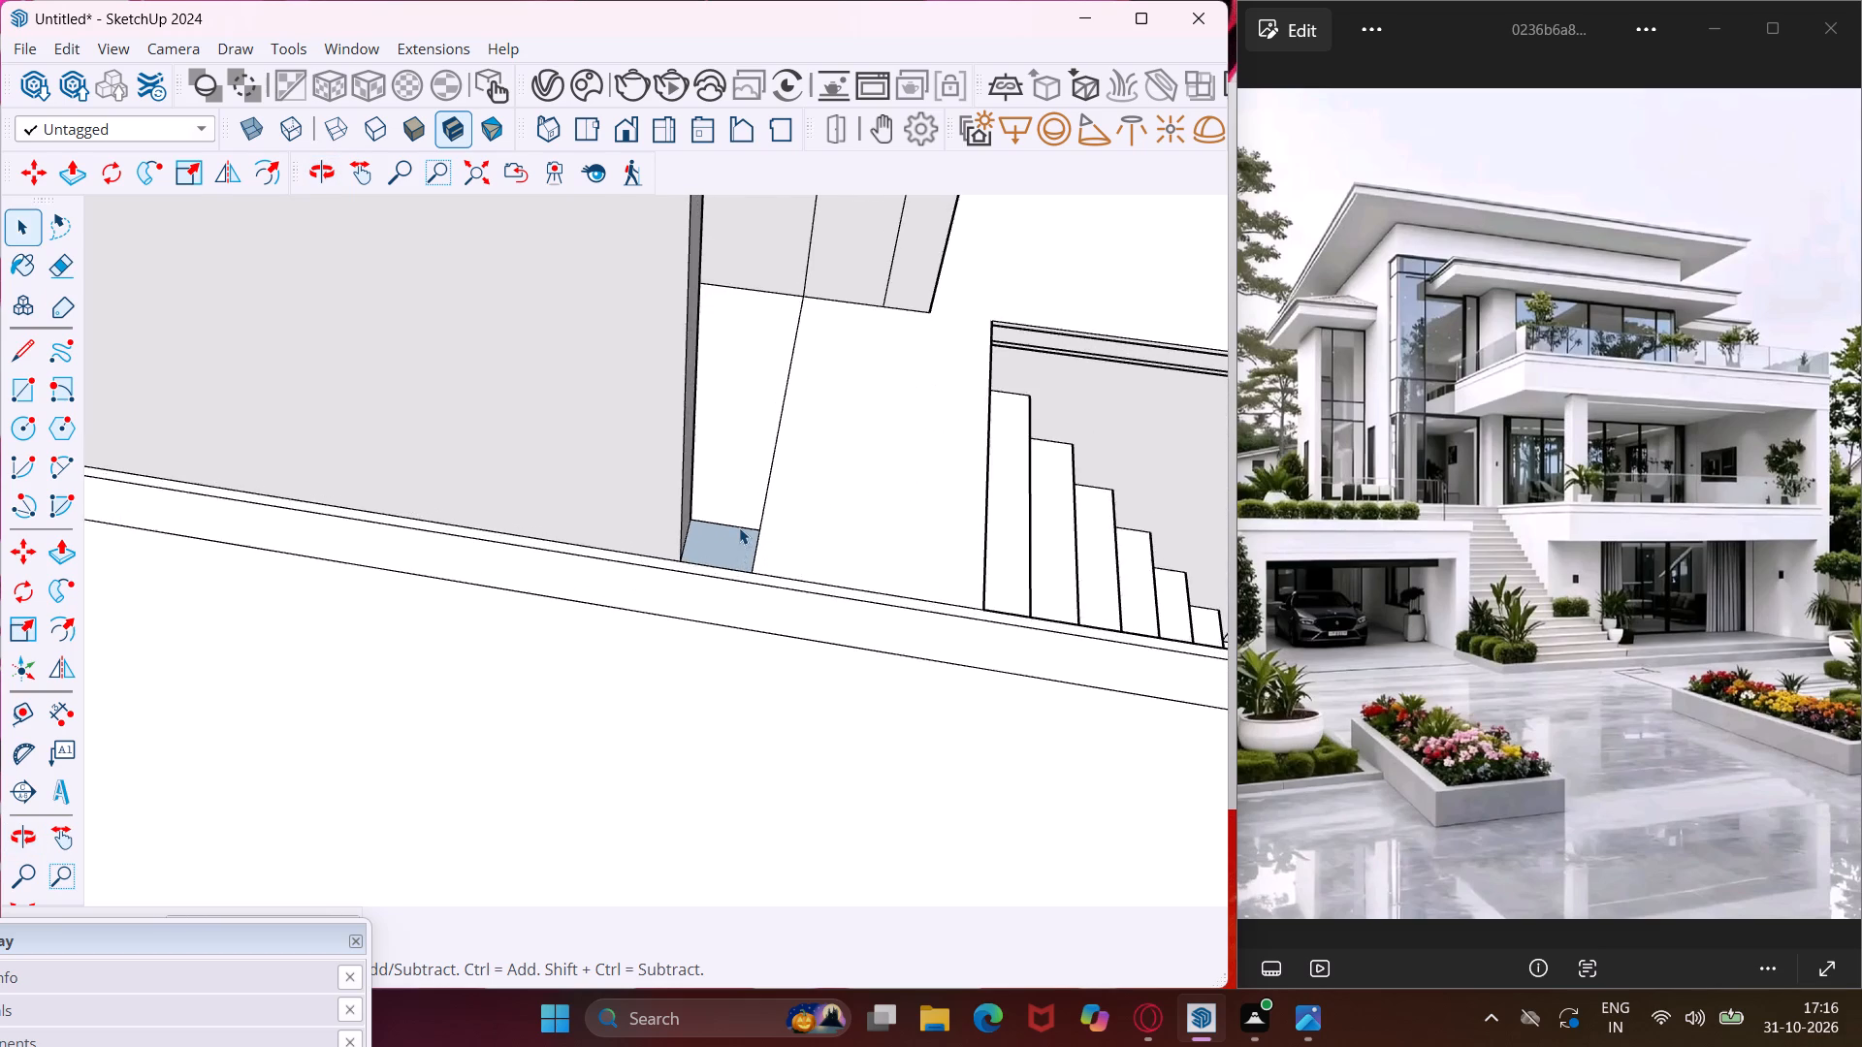
scroll(739, 527, up, 3)
key(e)
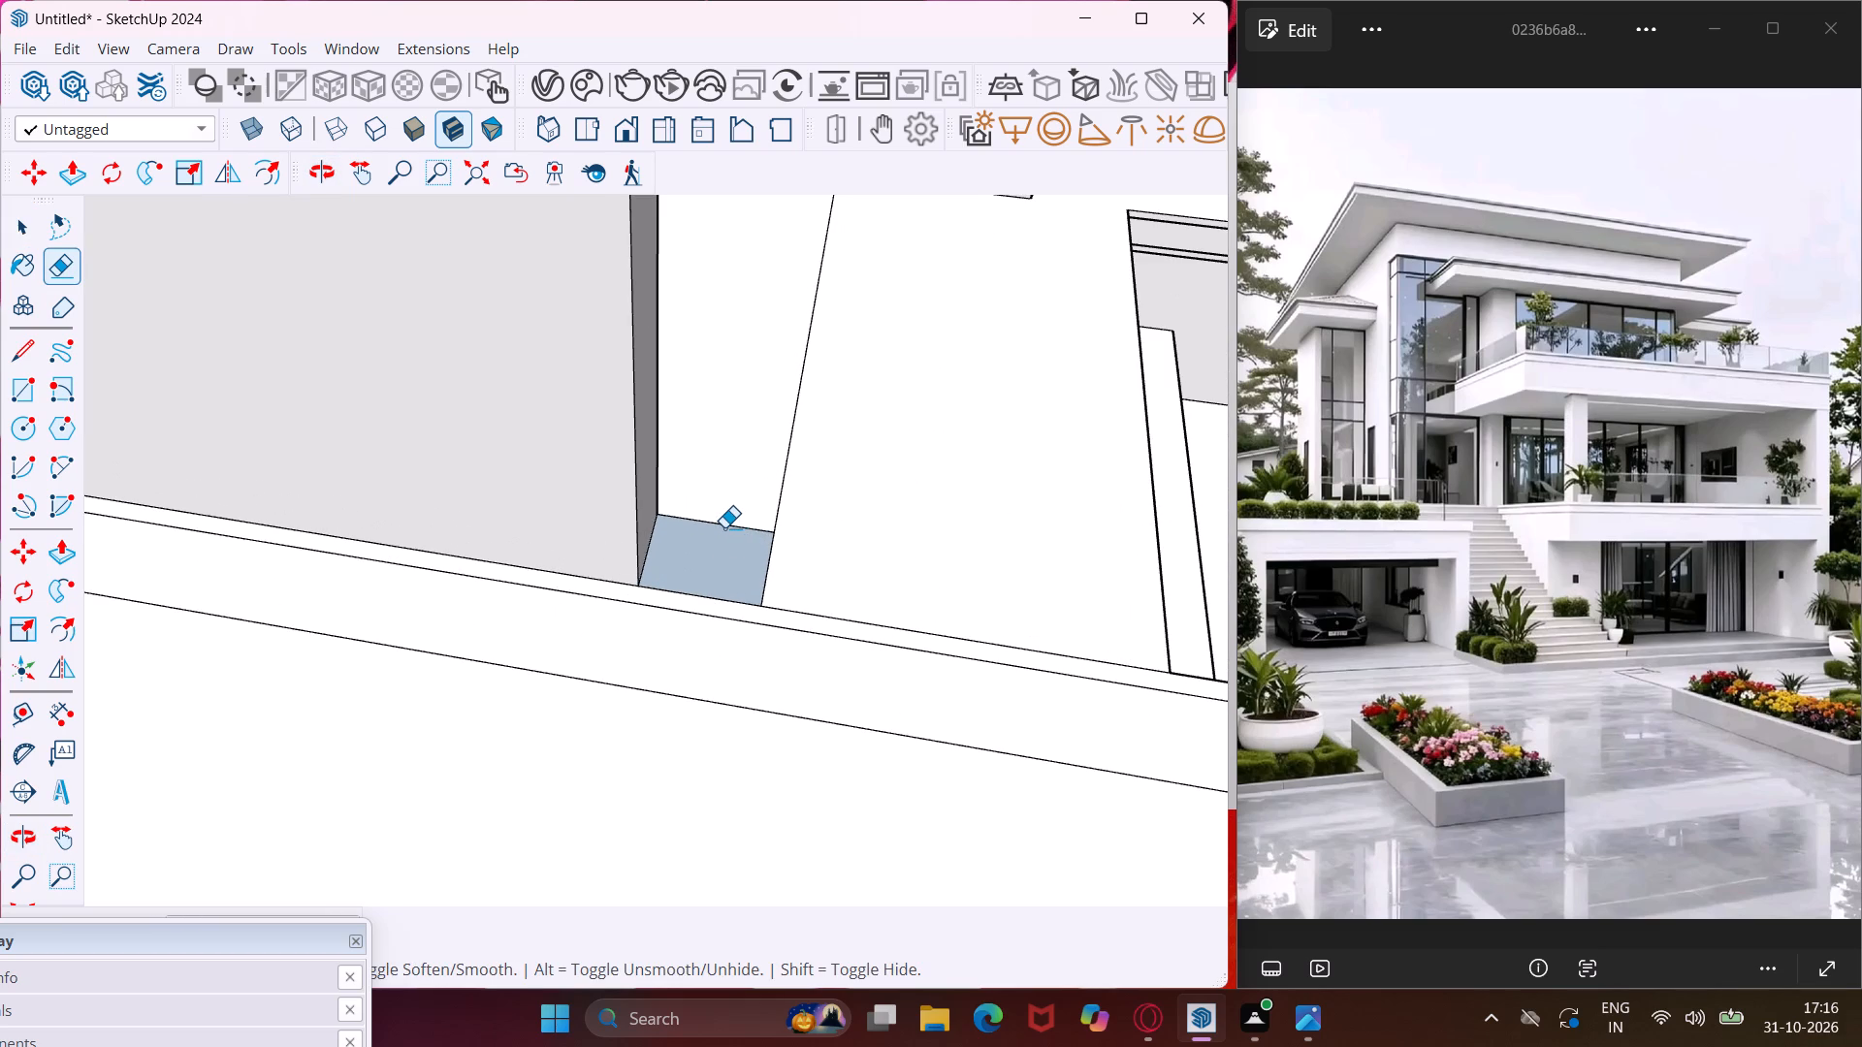
click(720, 523)
scroll(715, 484, down, 5)
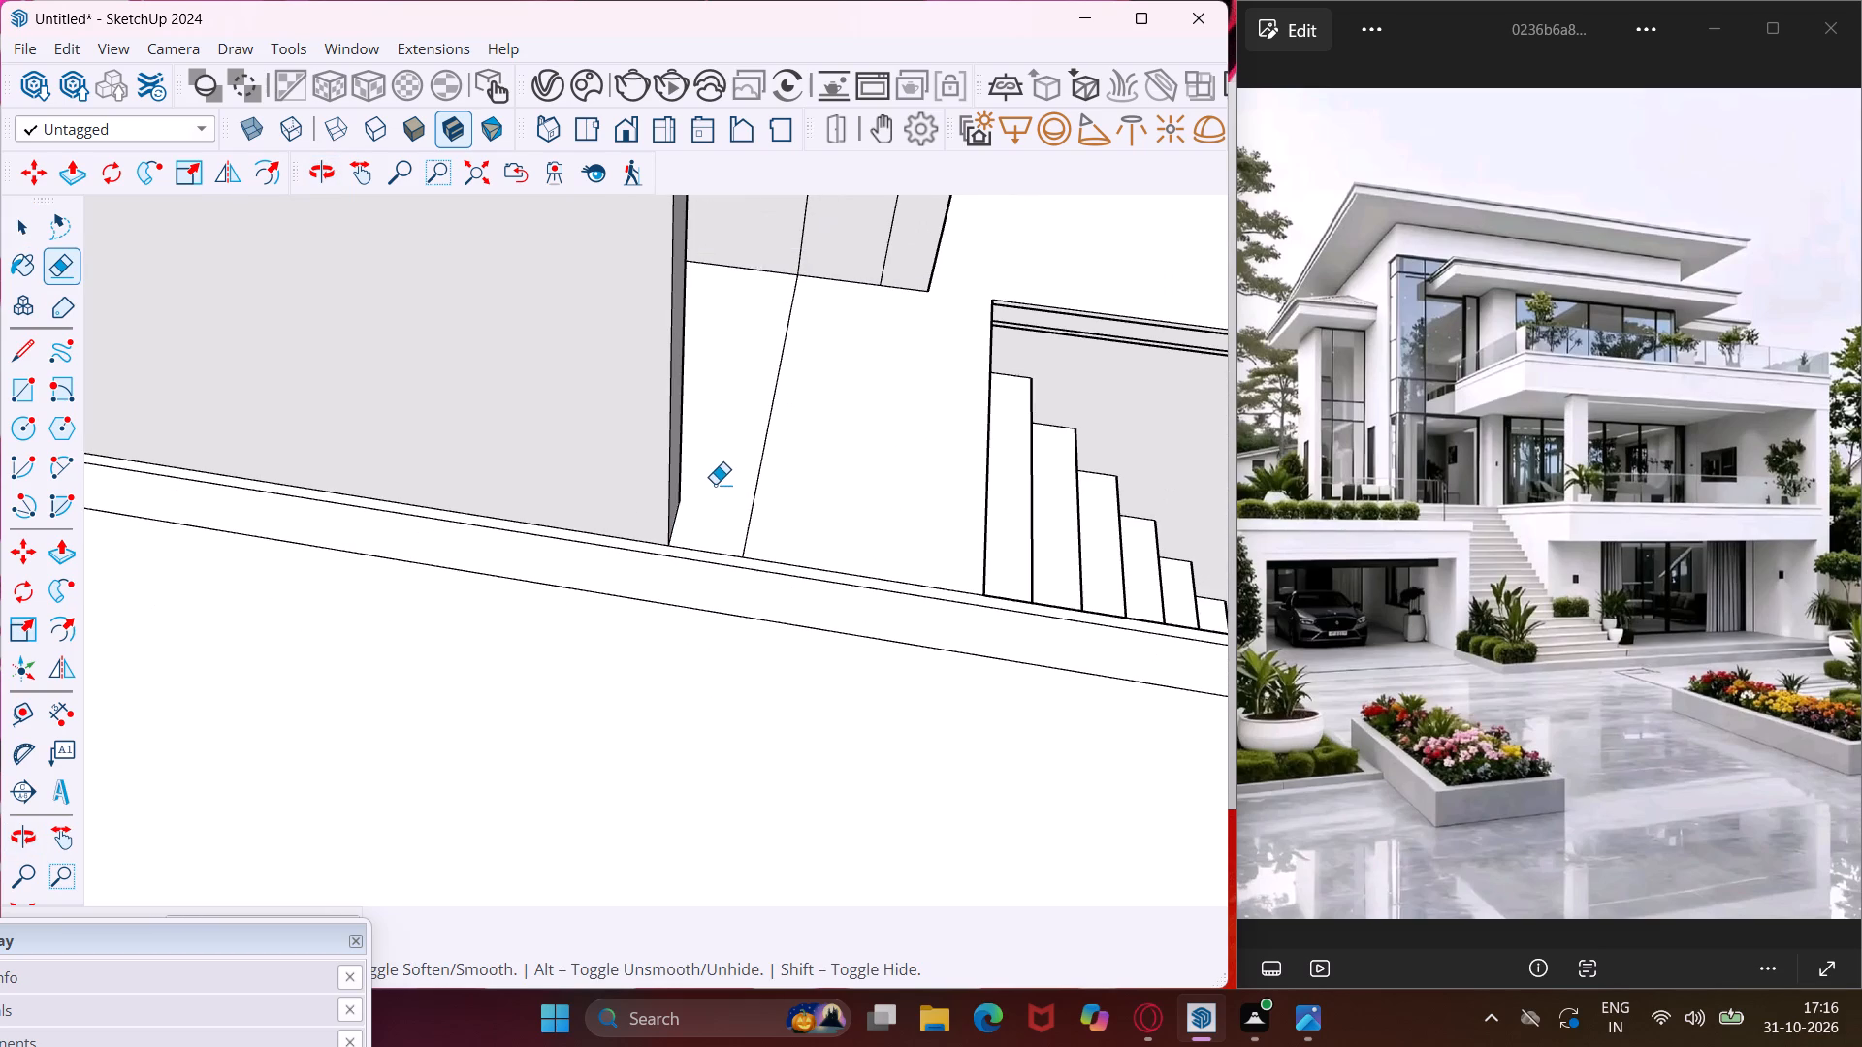
key(space)
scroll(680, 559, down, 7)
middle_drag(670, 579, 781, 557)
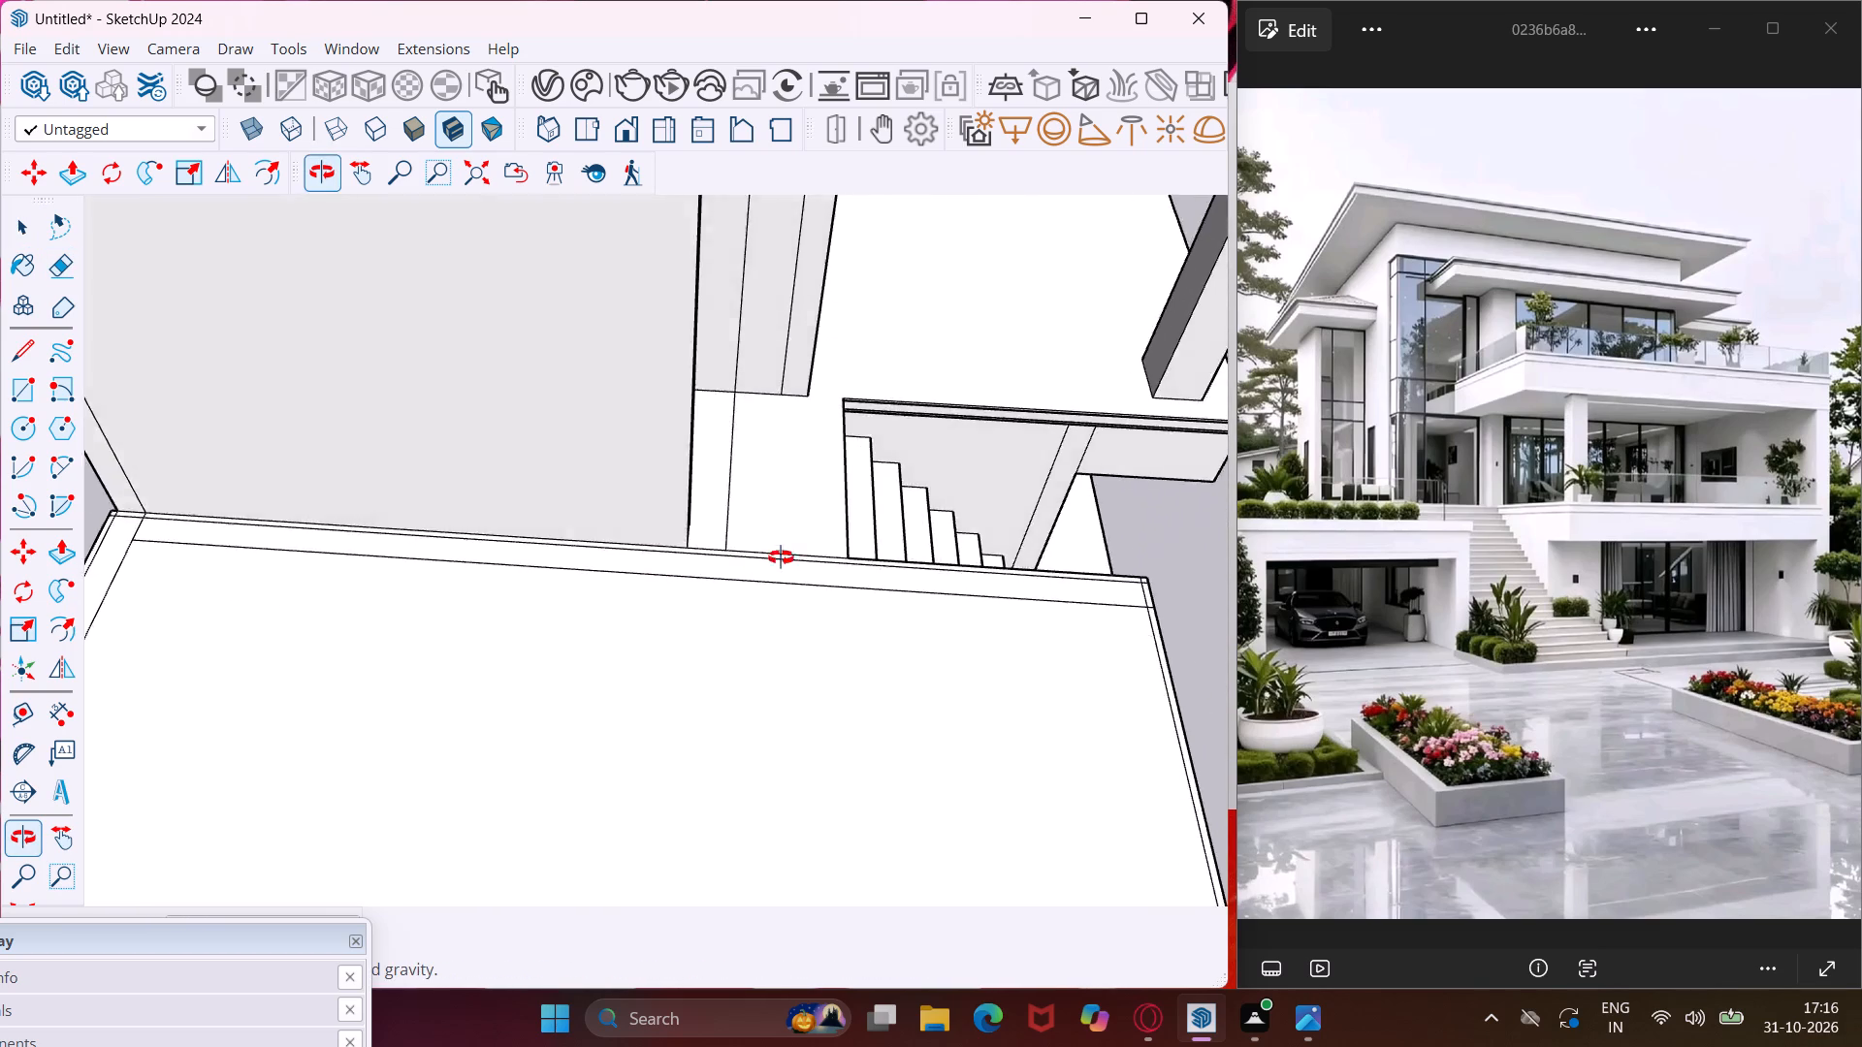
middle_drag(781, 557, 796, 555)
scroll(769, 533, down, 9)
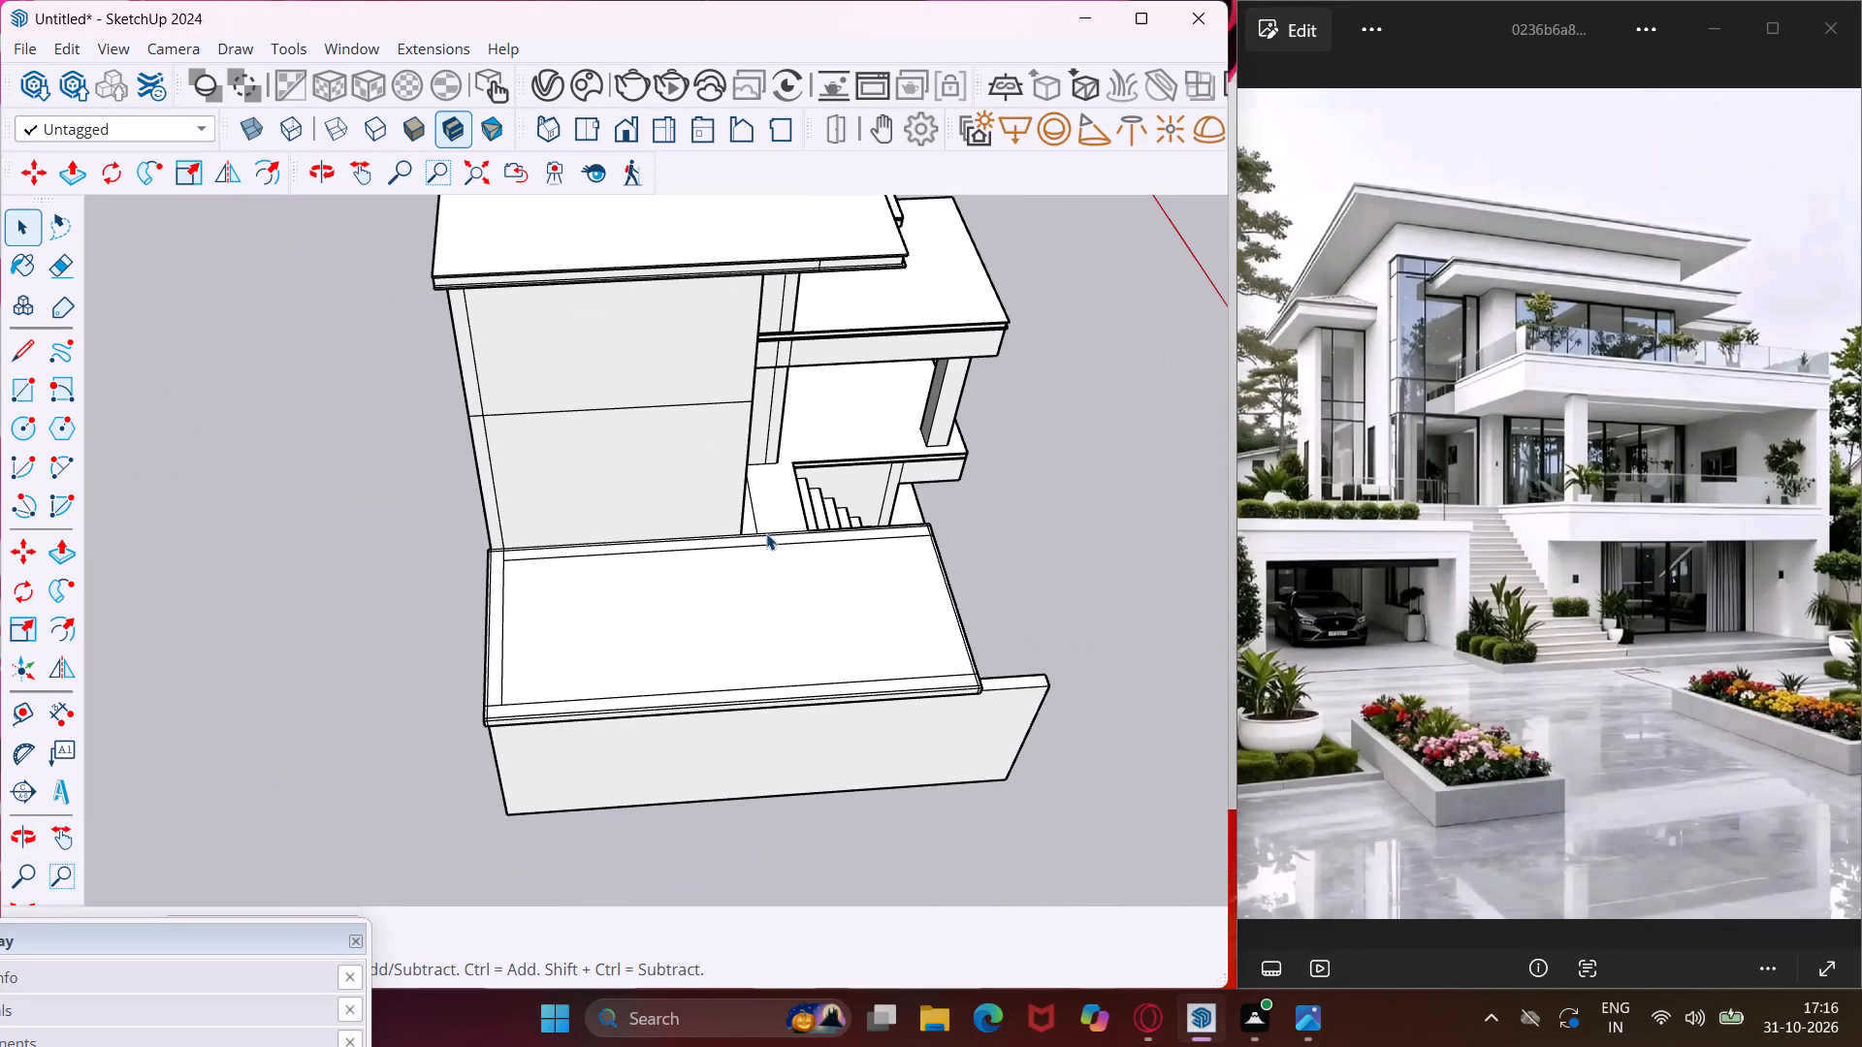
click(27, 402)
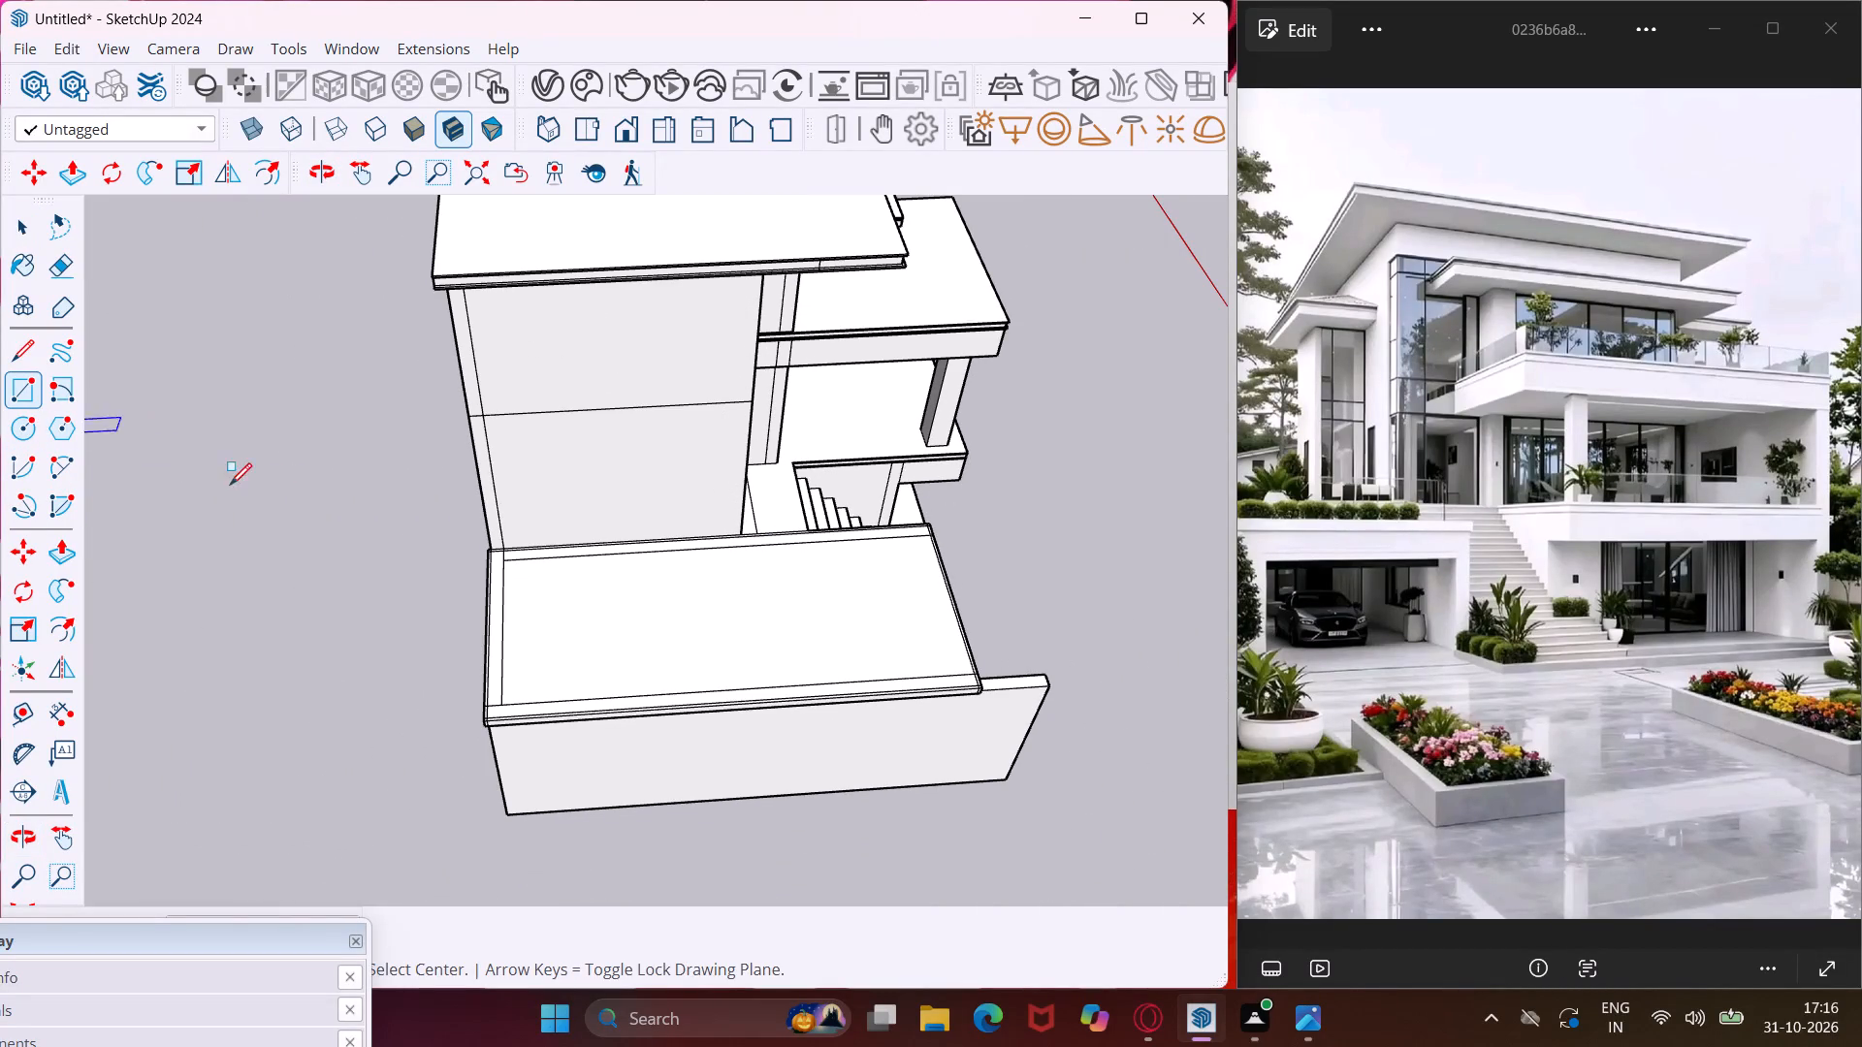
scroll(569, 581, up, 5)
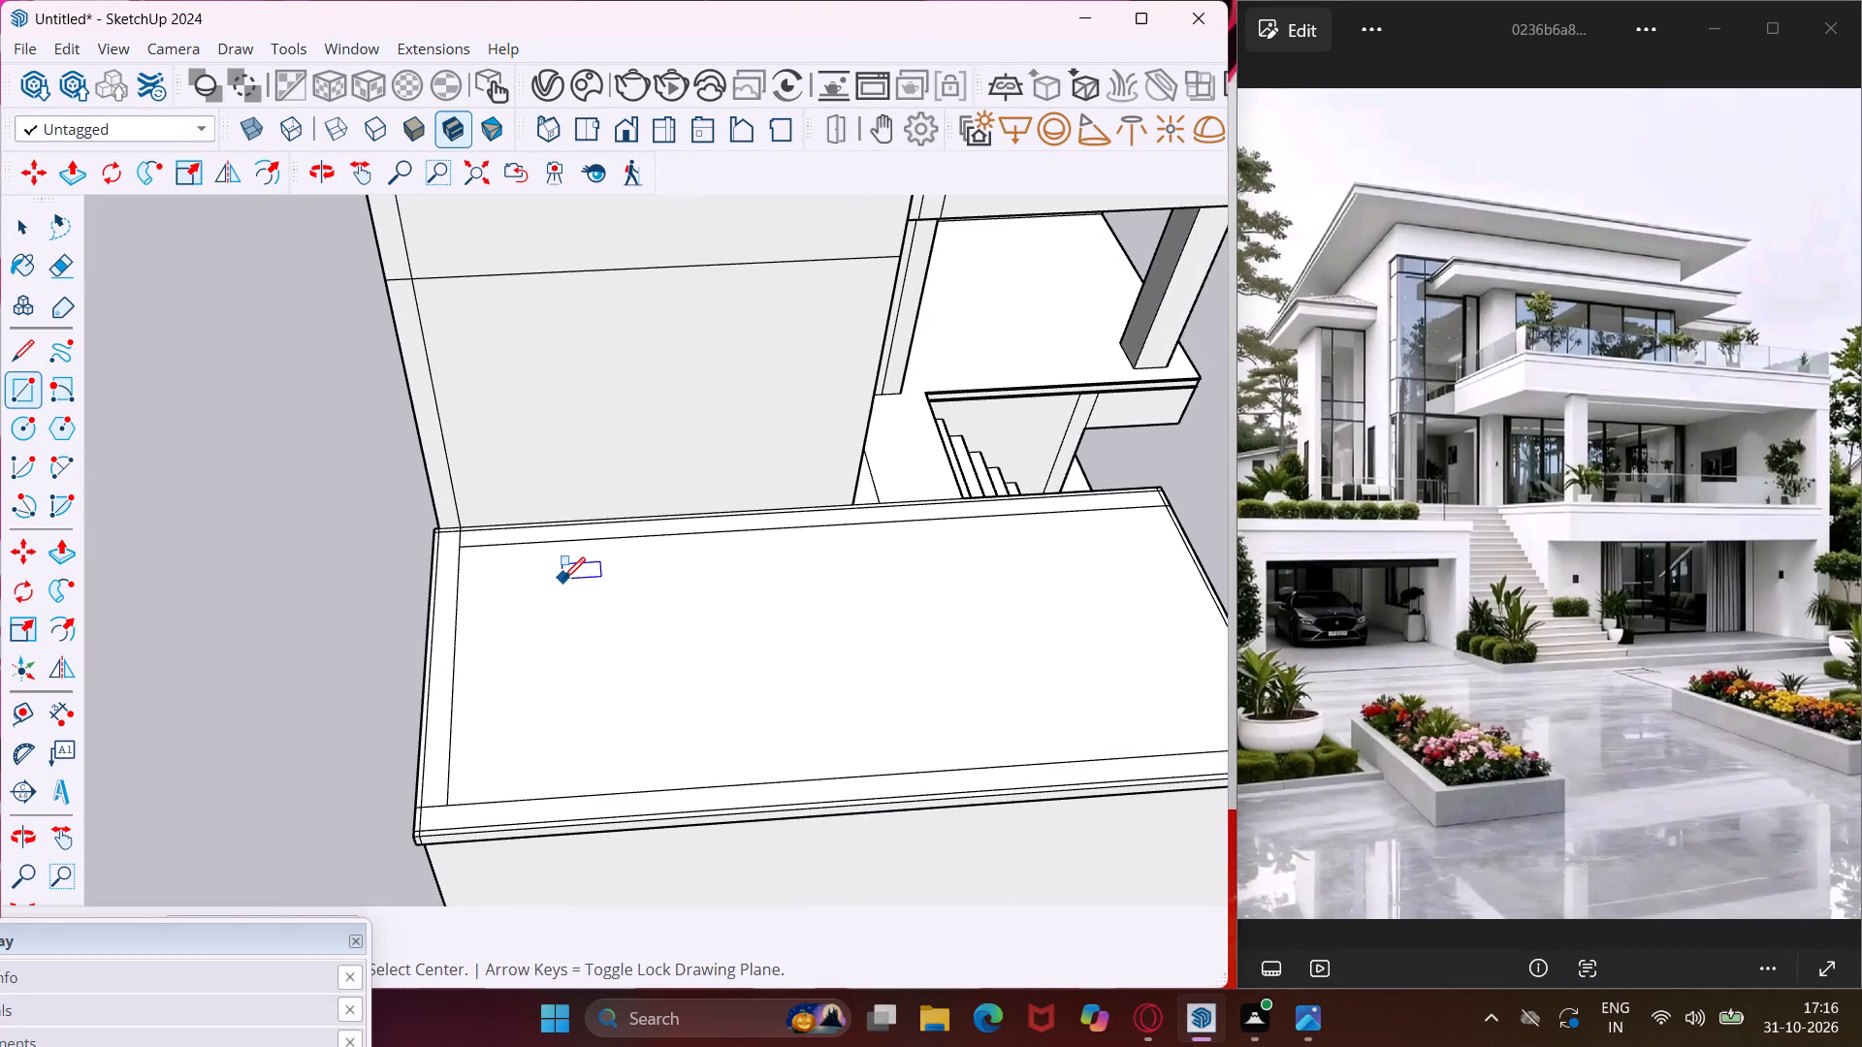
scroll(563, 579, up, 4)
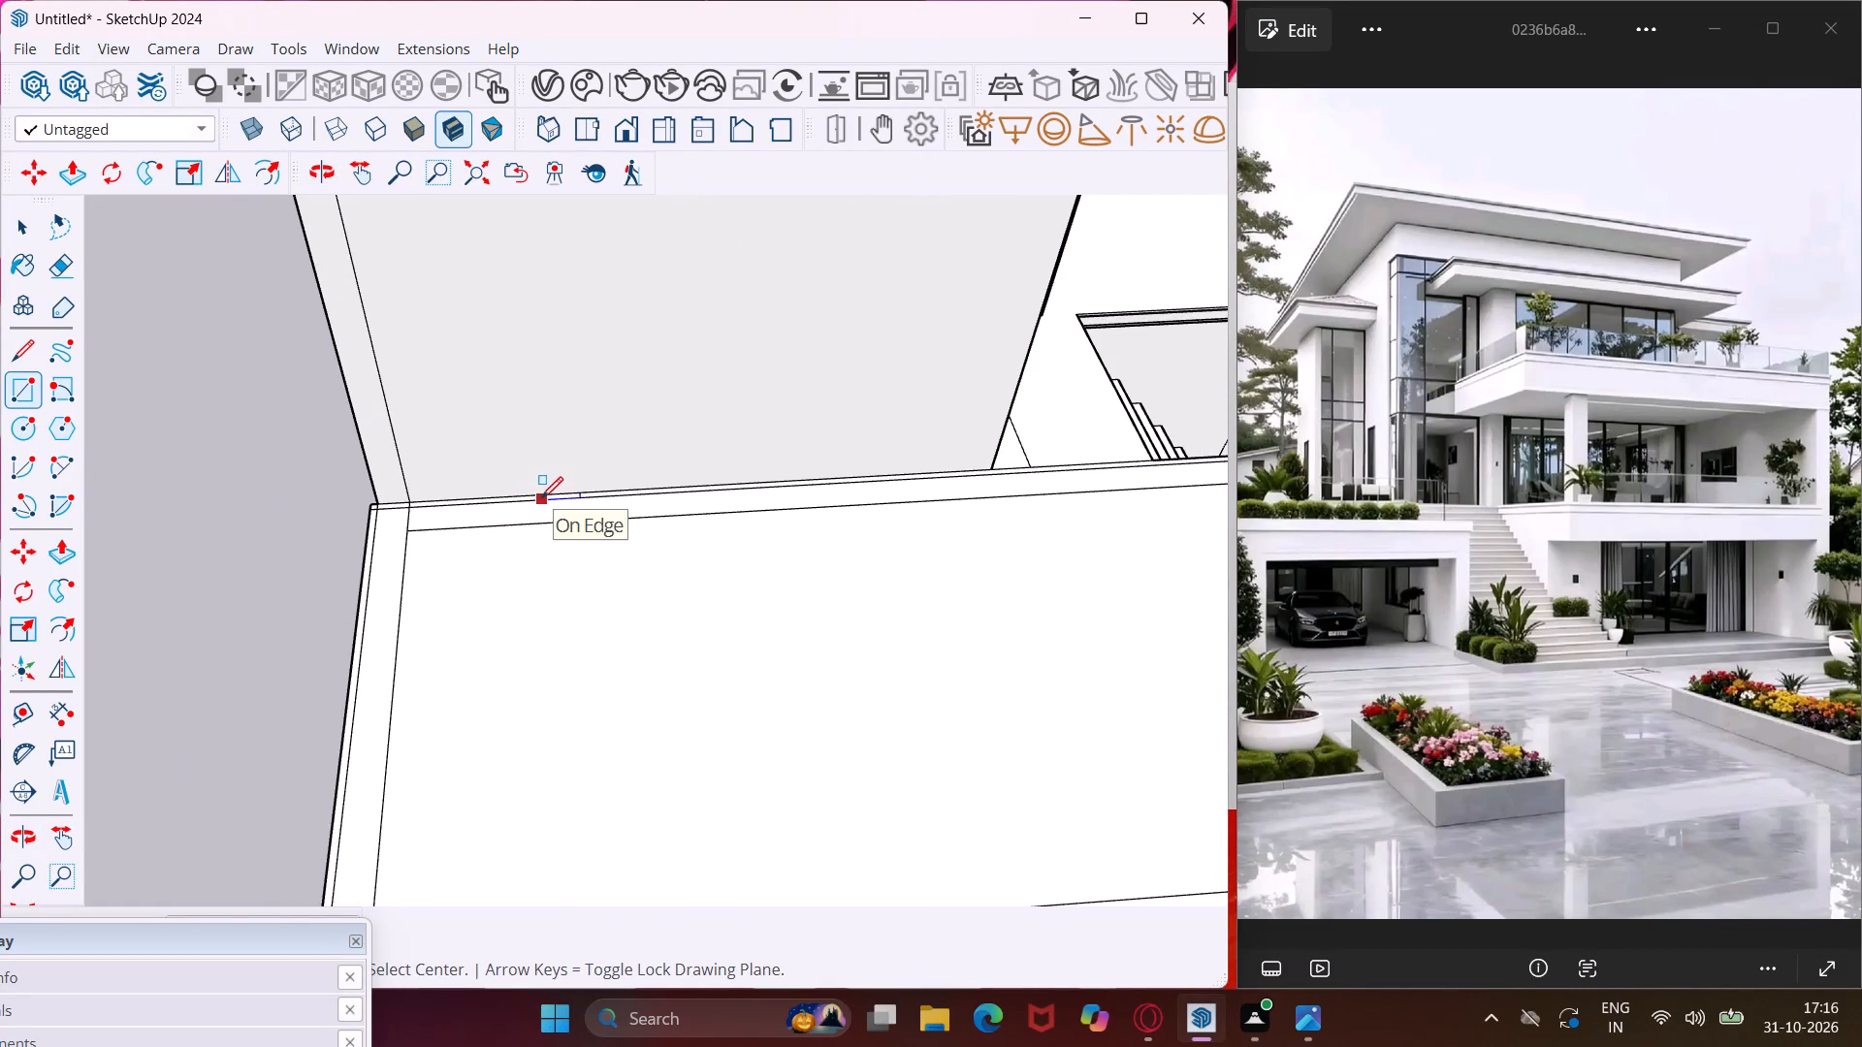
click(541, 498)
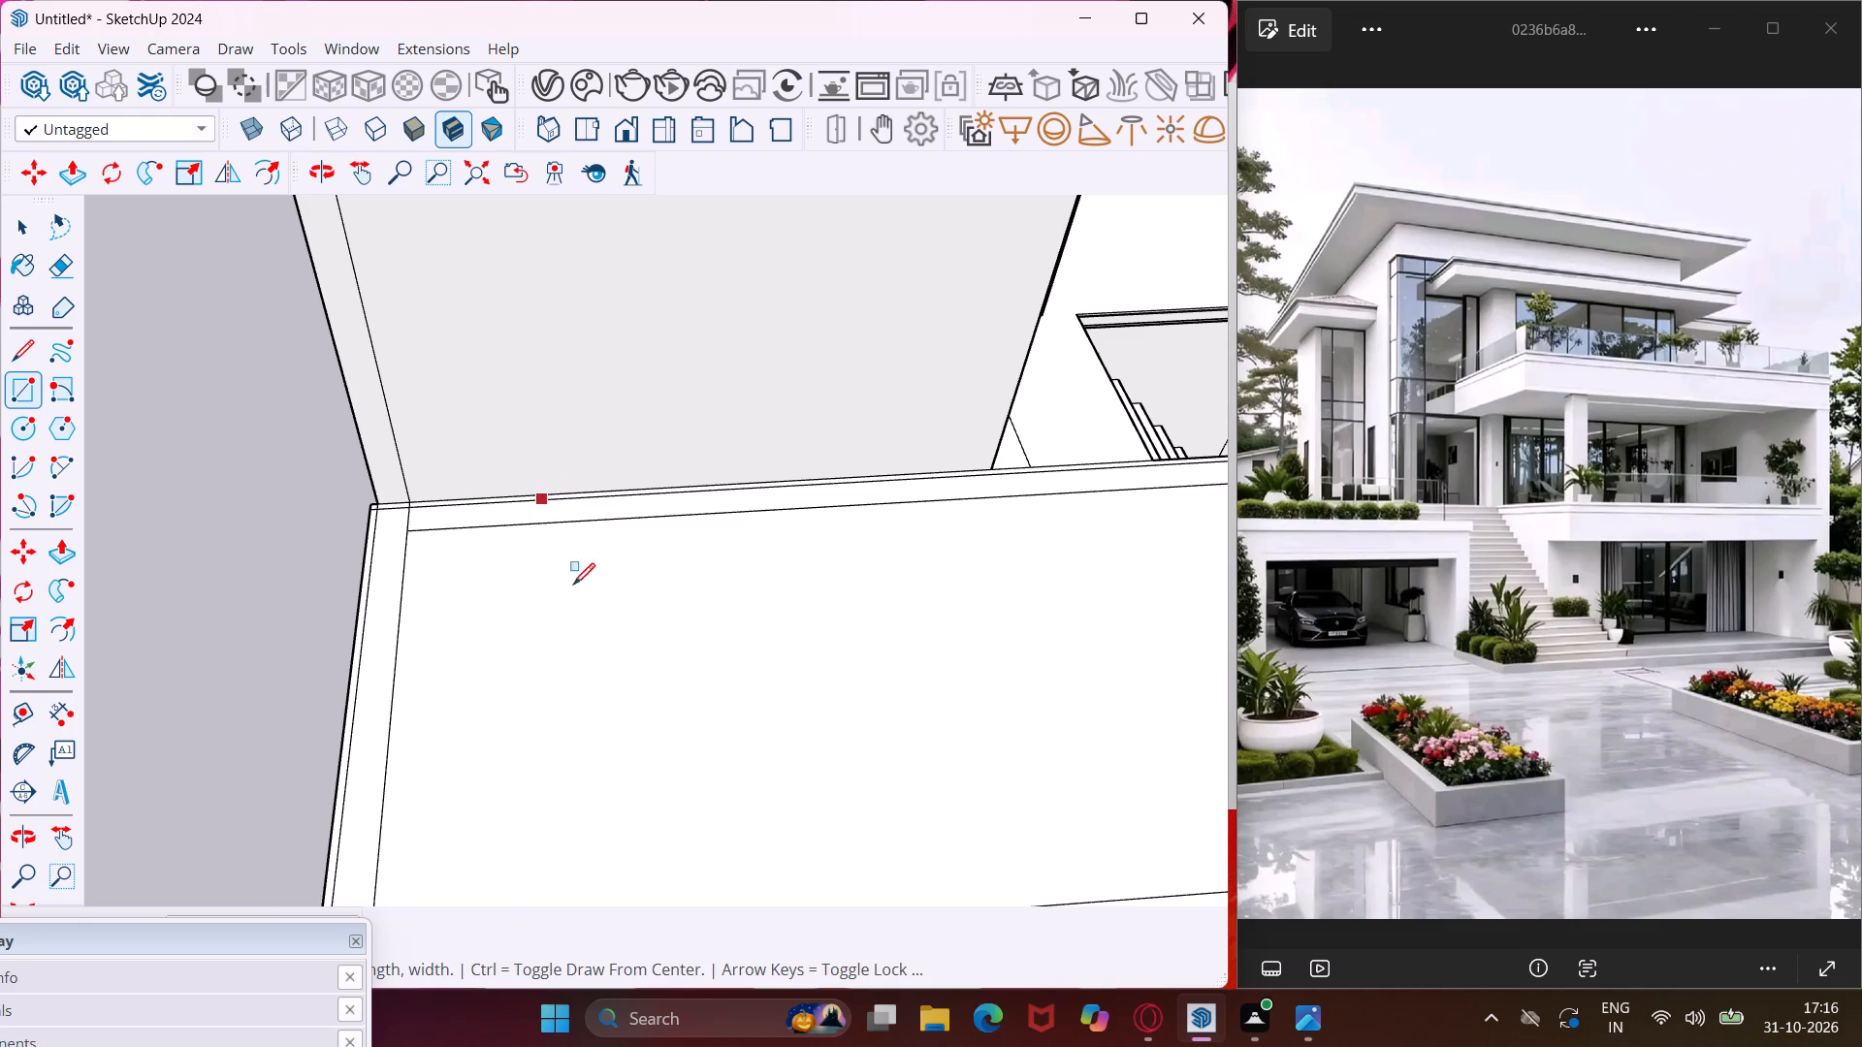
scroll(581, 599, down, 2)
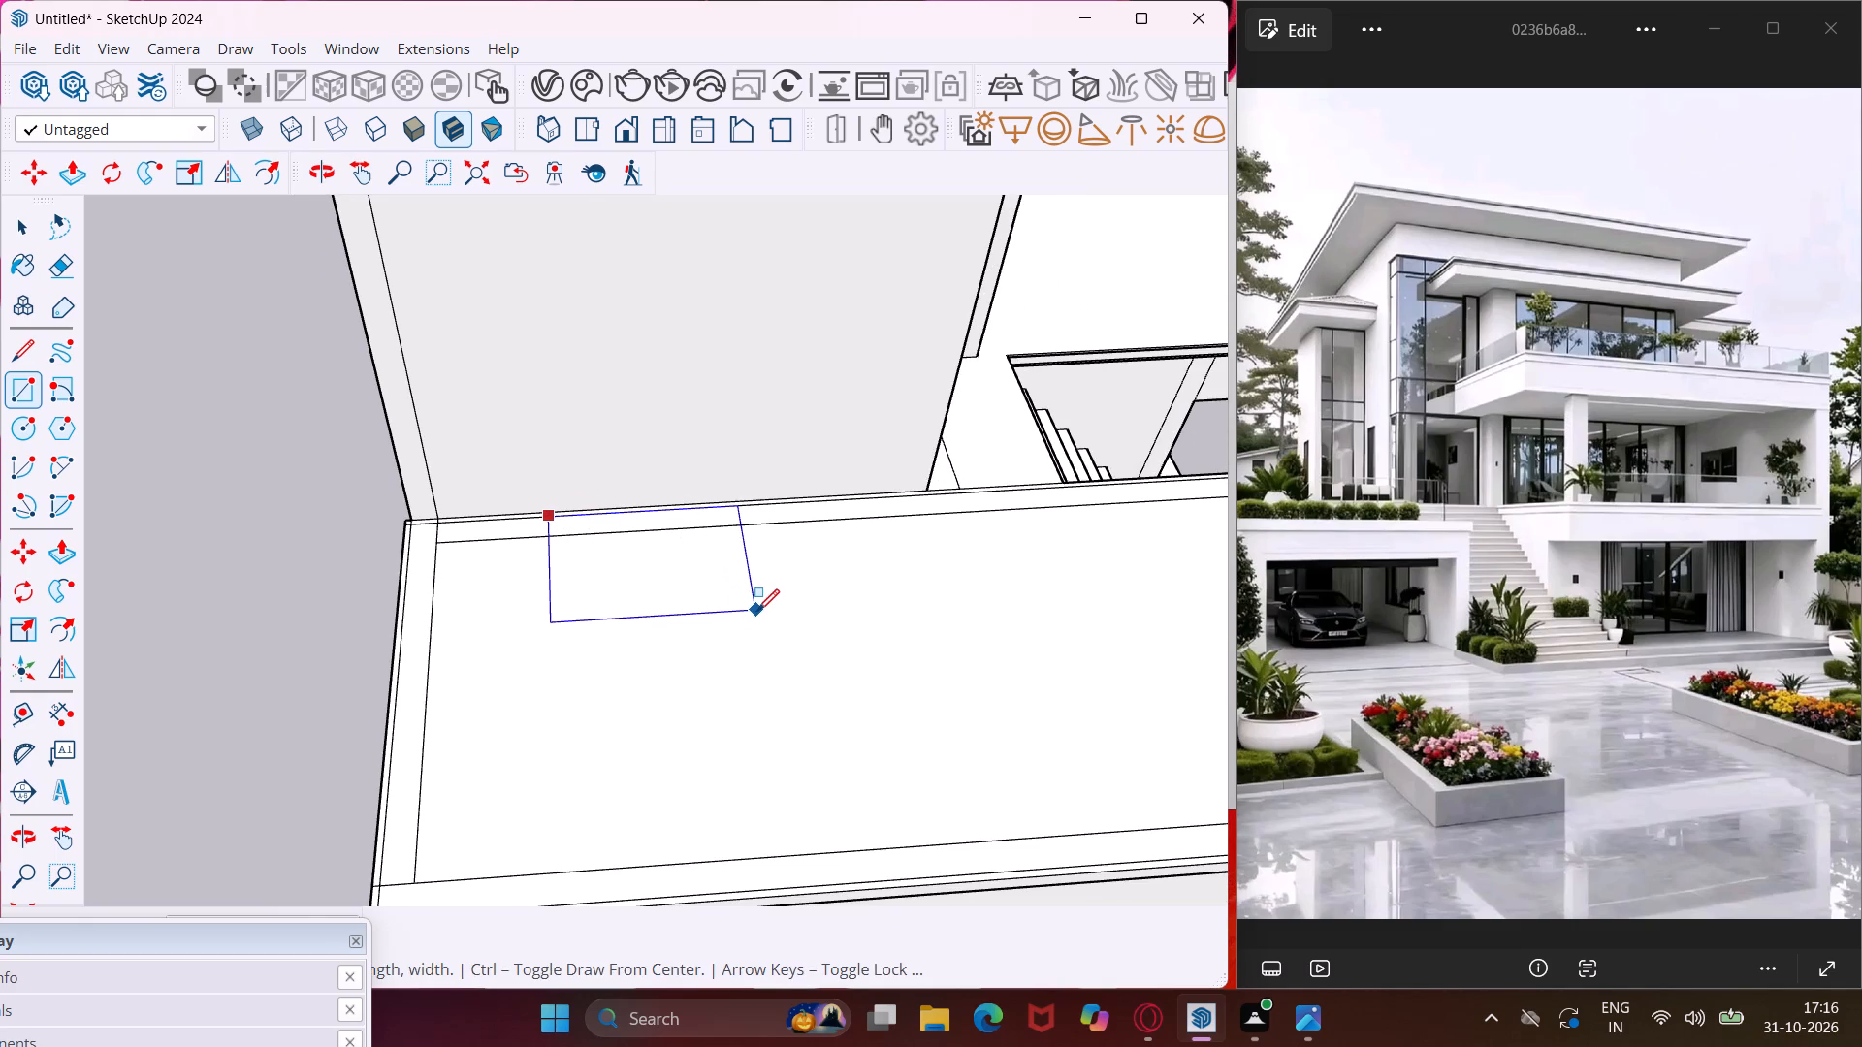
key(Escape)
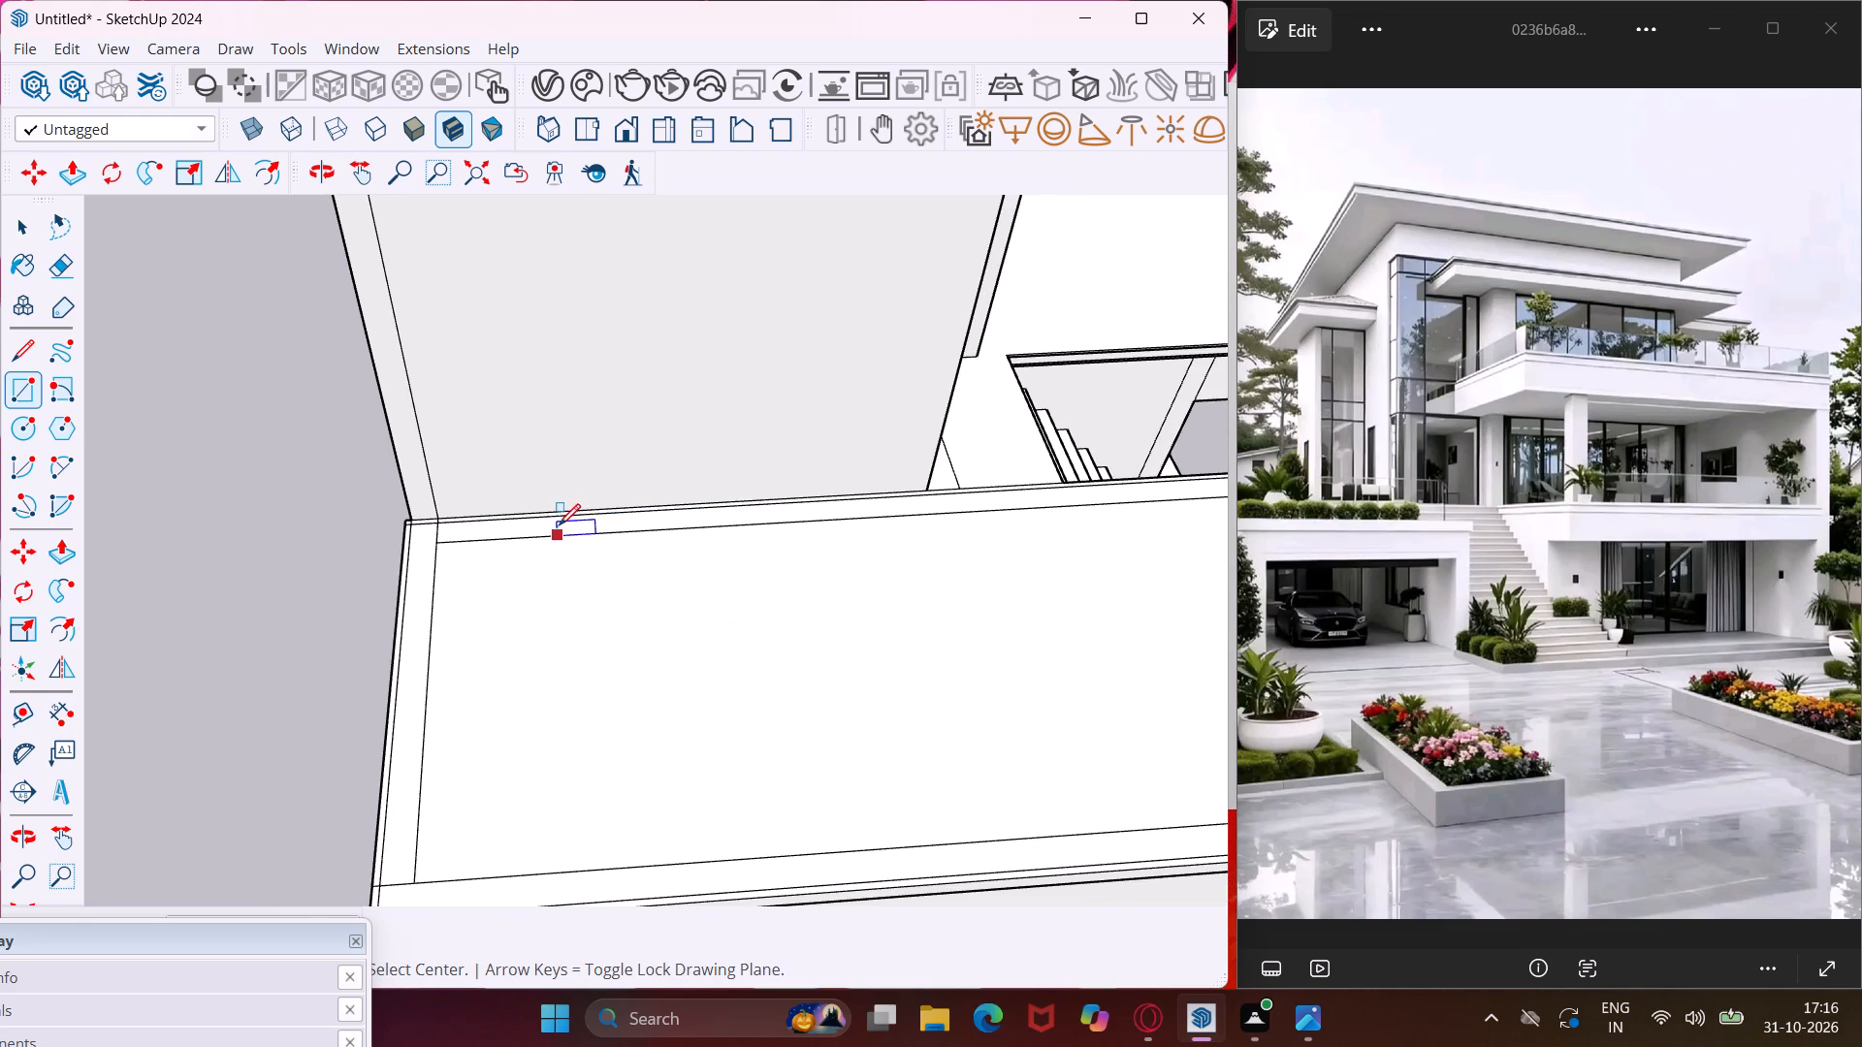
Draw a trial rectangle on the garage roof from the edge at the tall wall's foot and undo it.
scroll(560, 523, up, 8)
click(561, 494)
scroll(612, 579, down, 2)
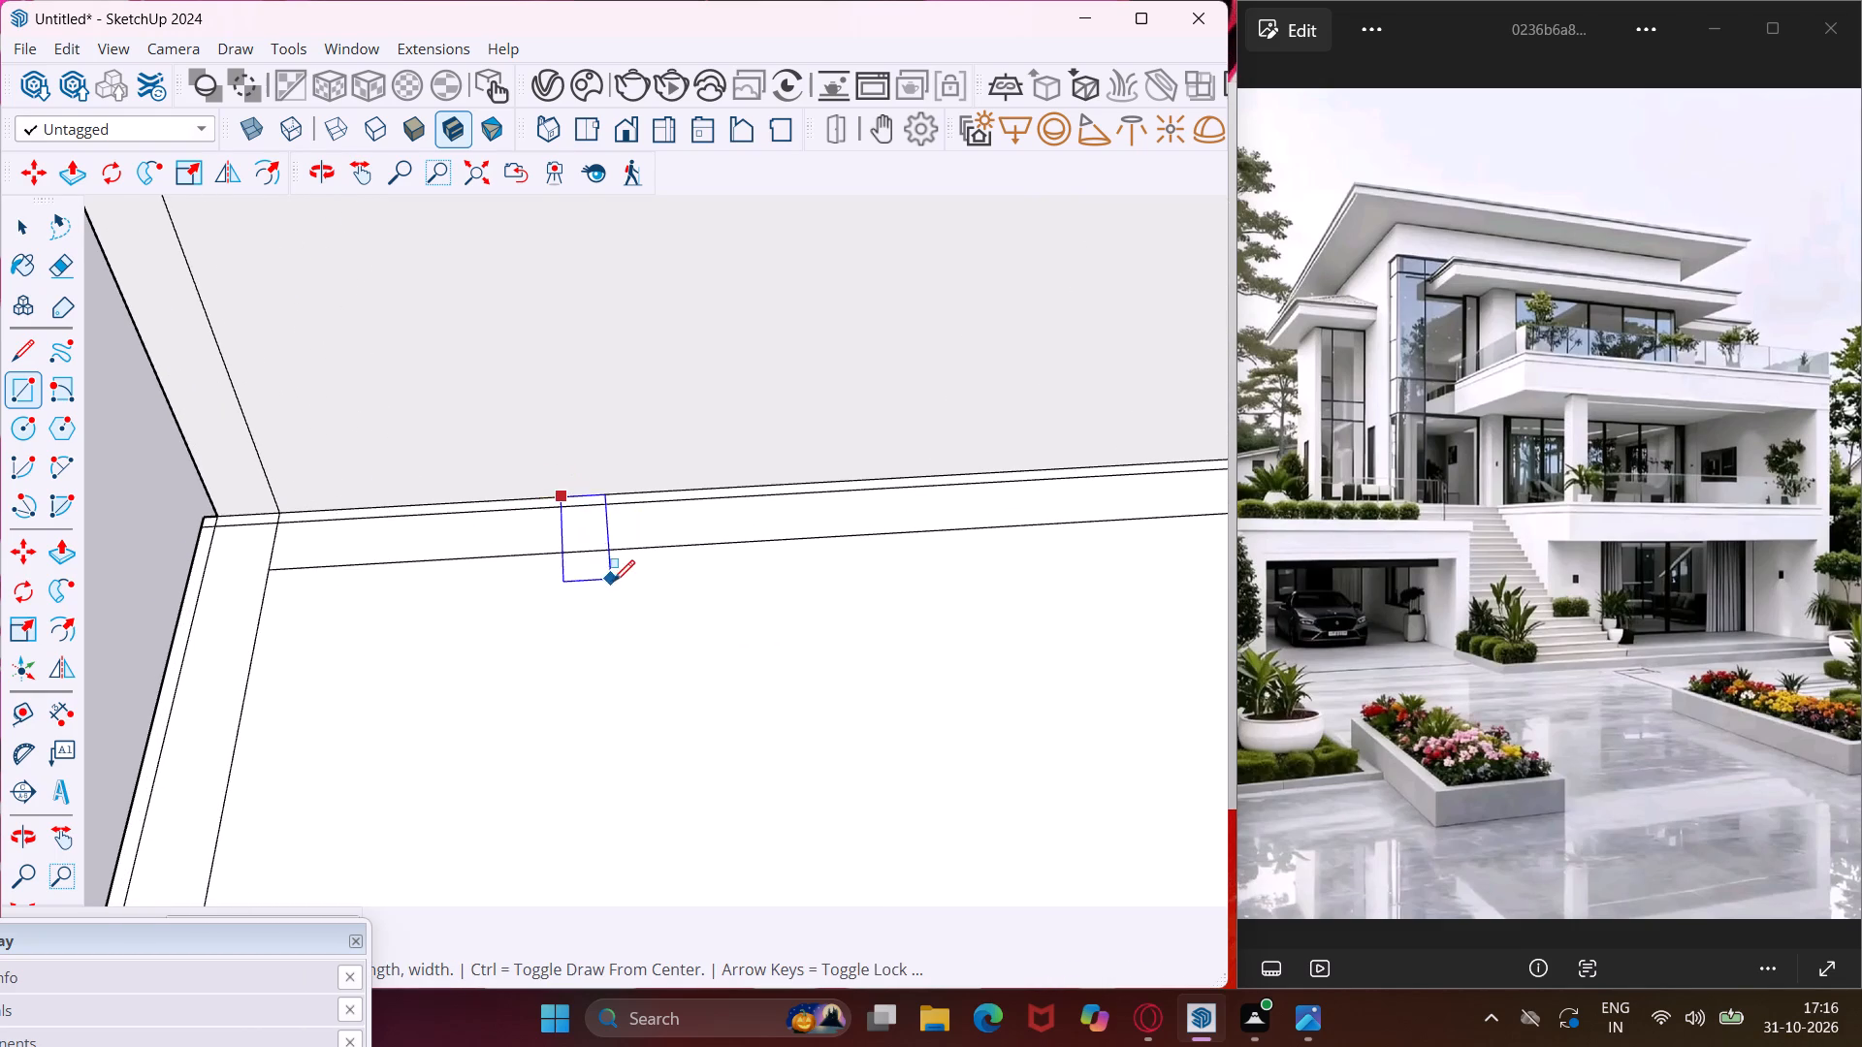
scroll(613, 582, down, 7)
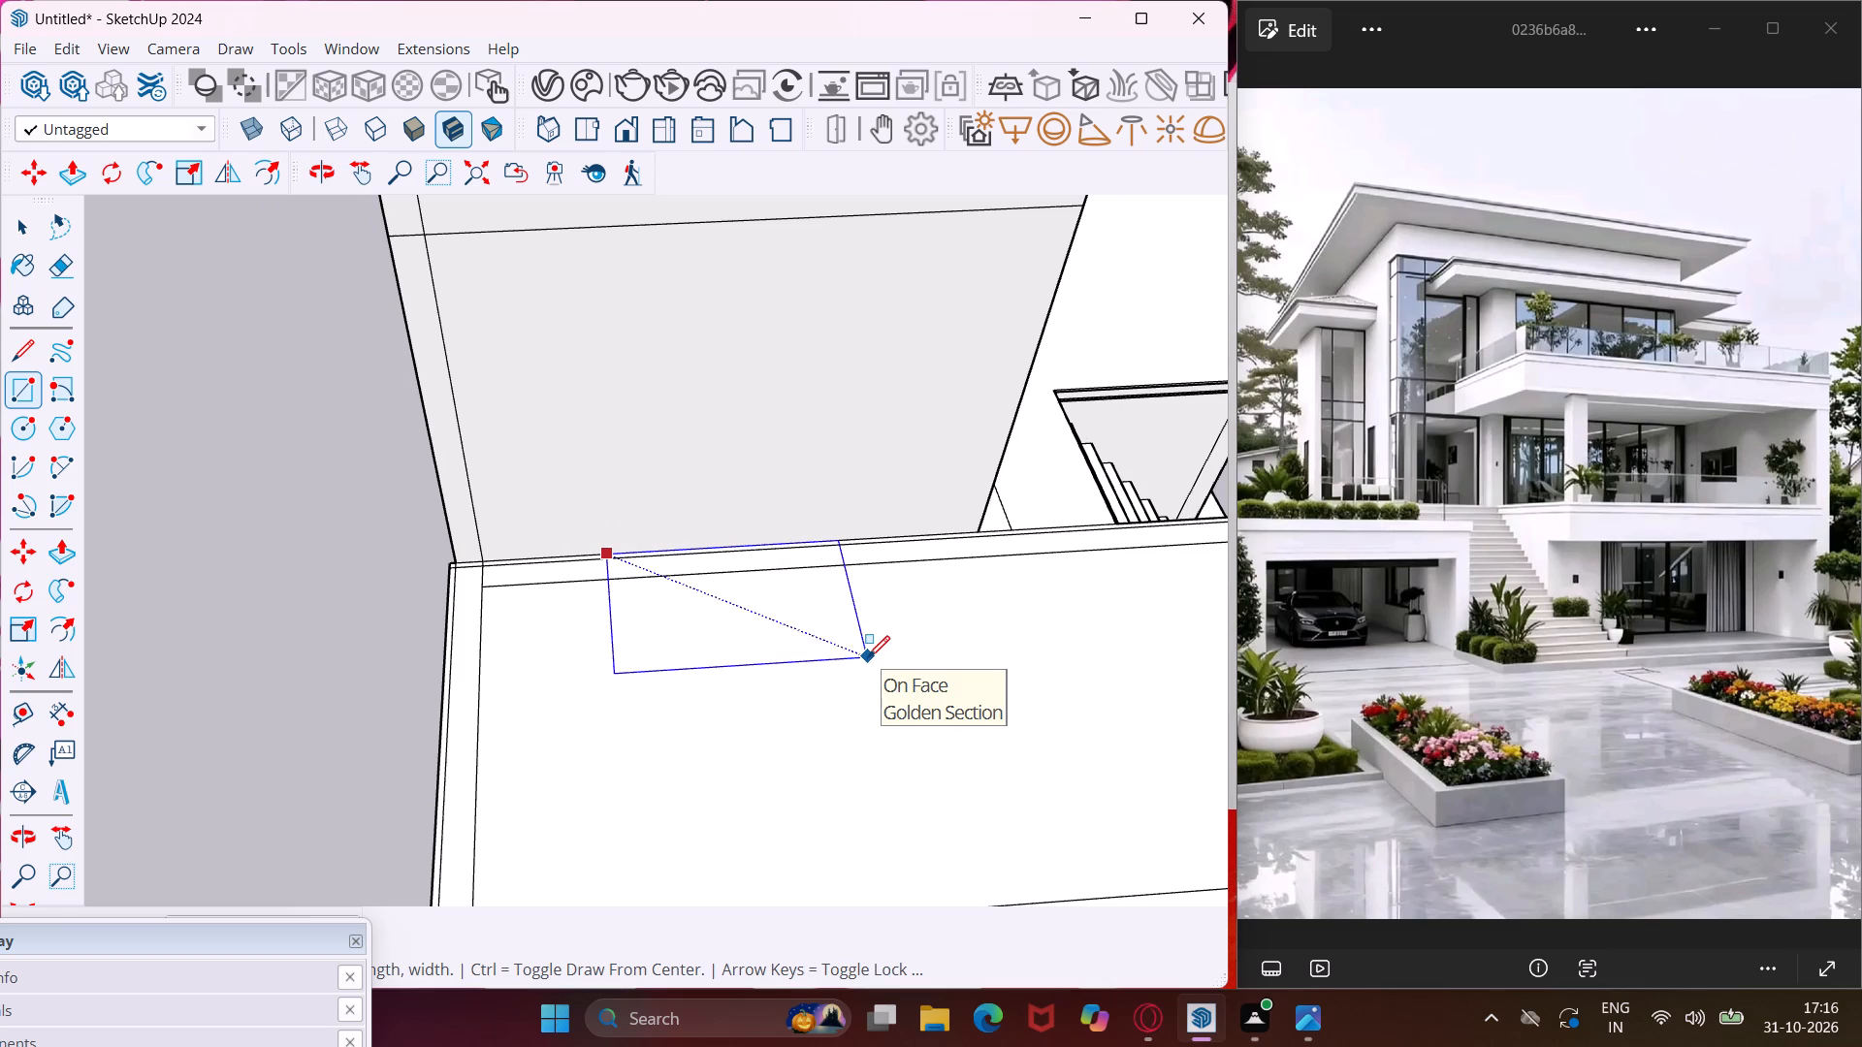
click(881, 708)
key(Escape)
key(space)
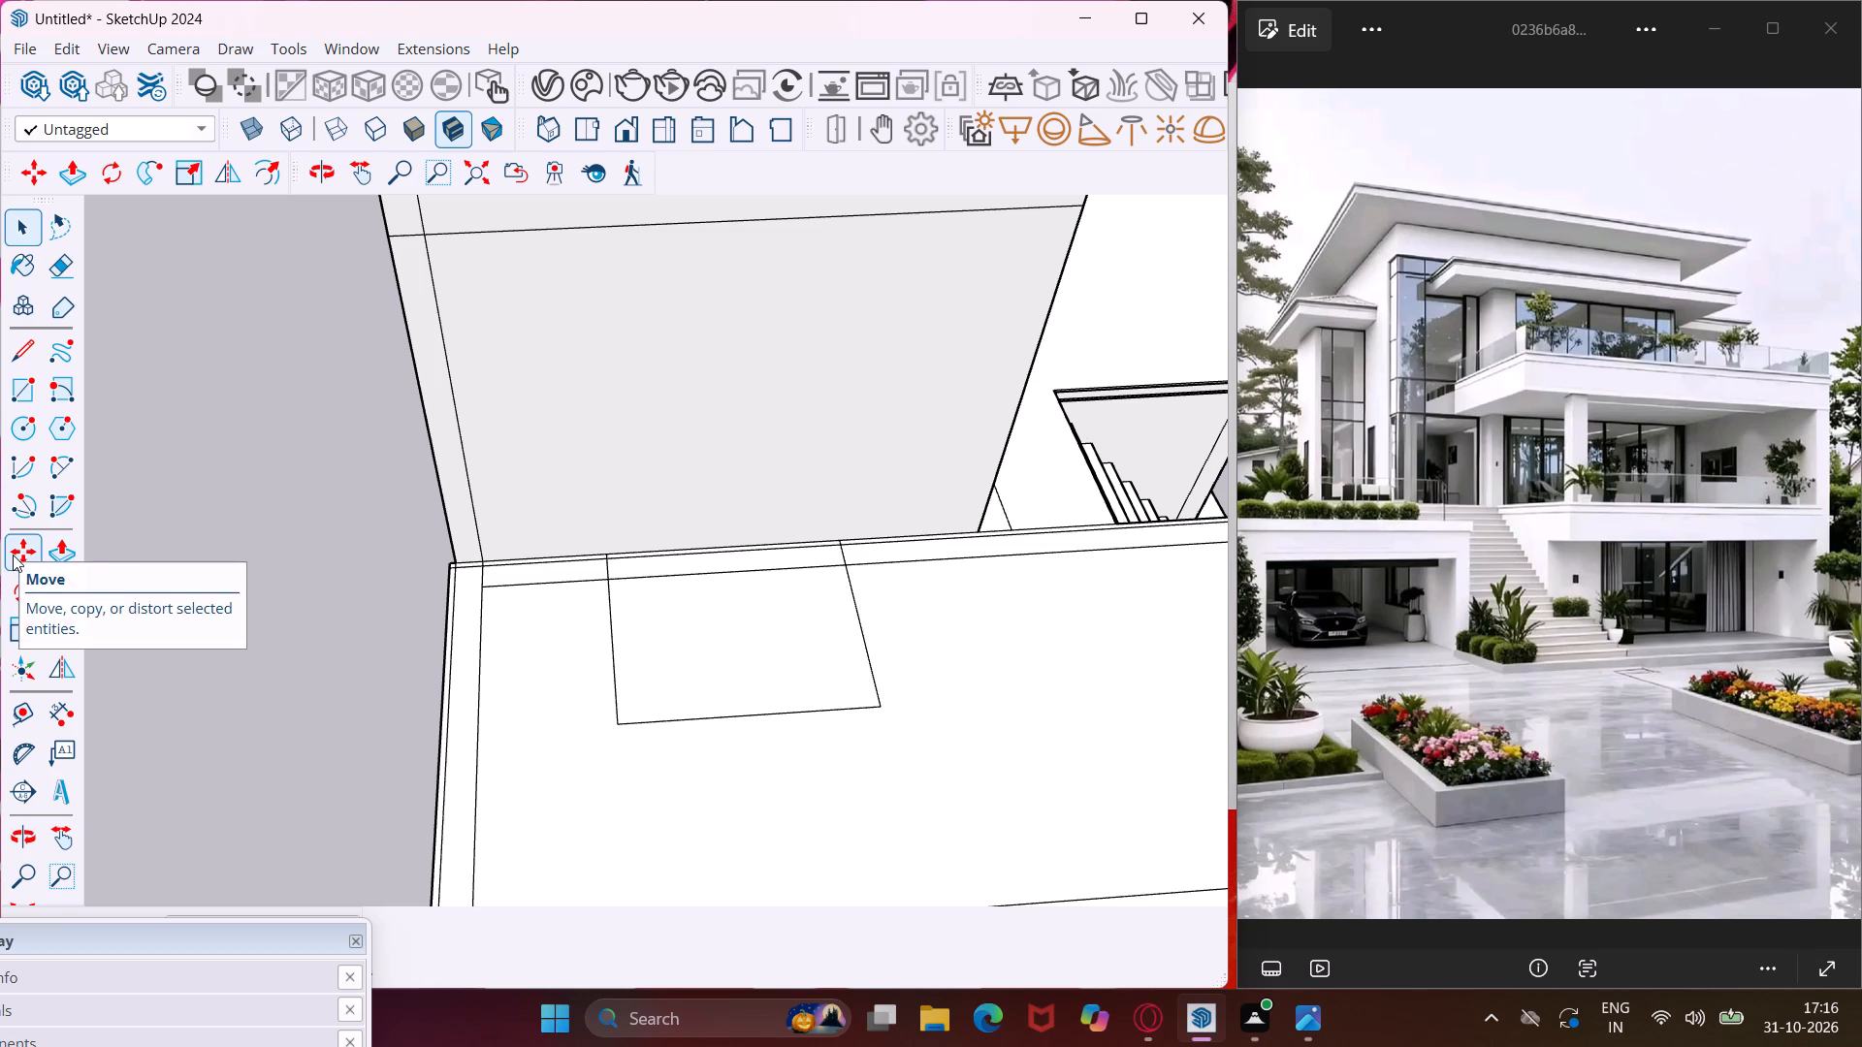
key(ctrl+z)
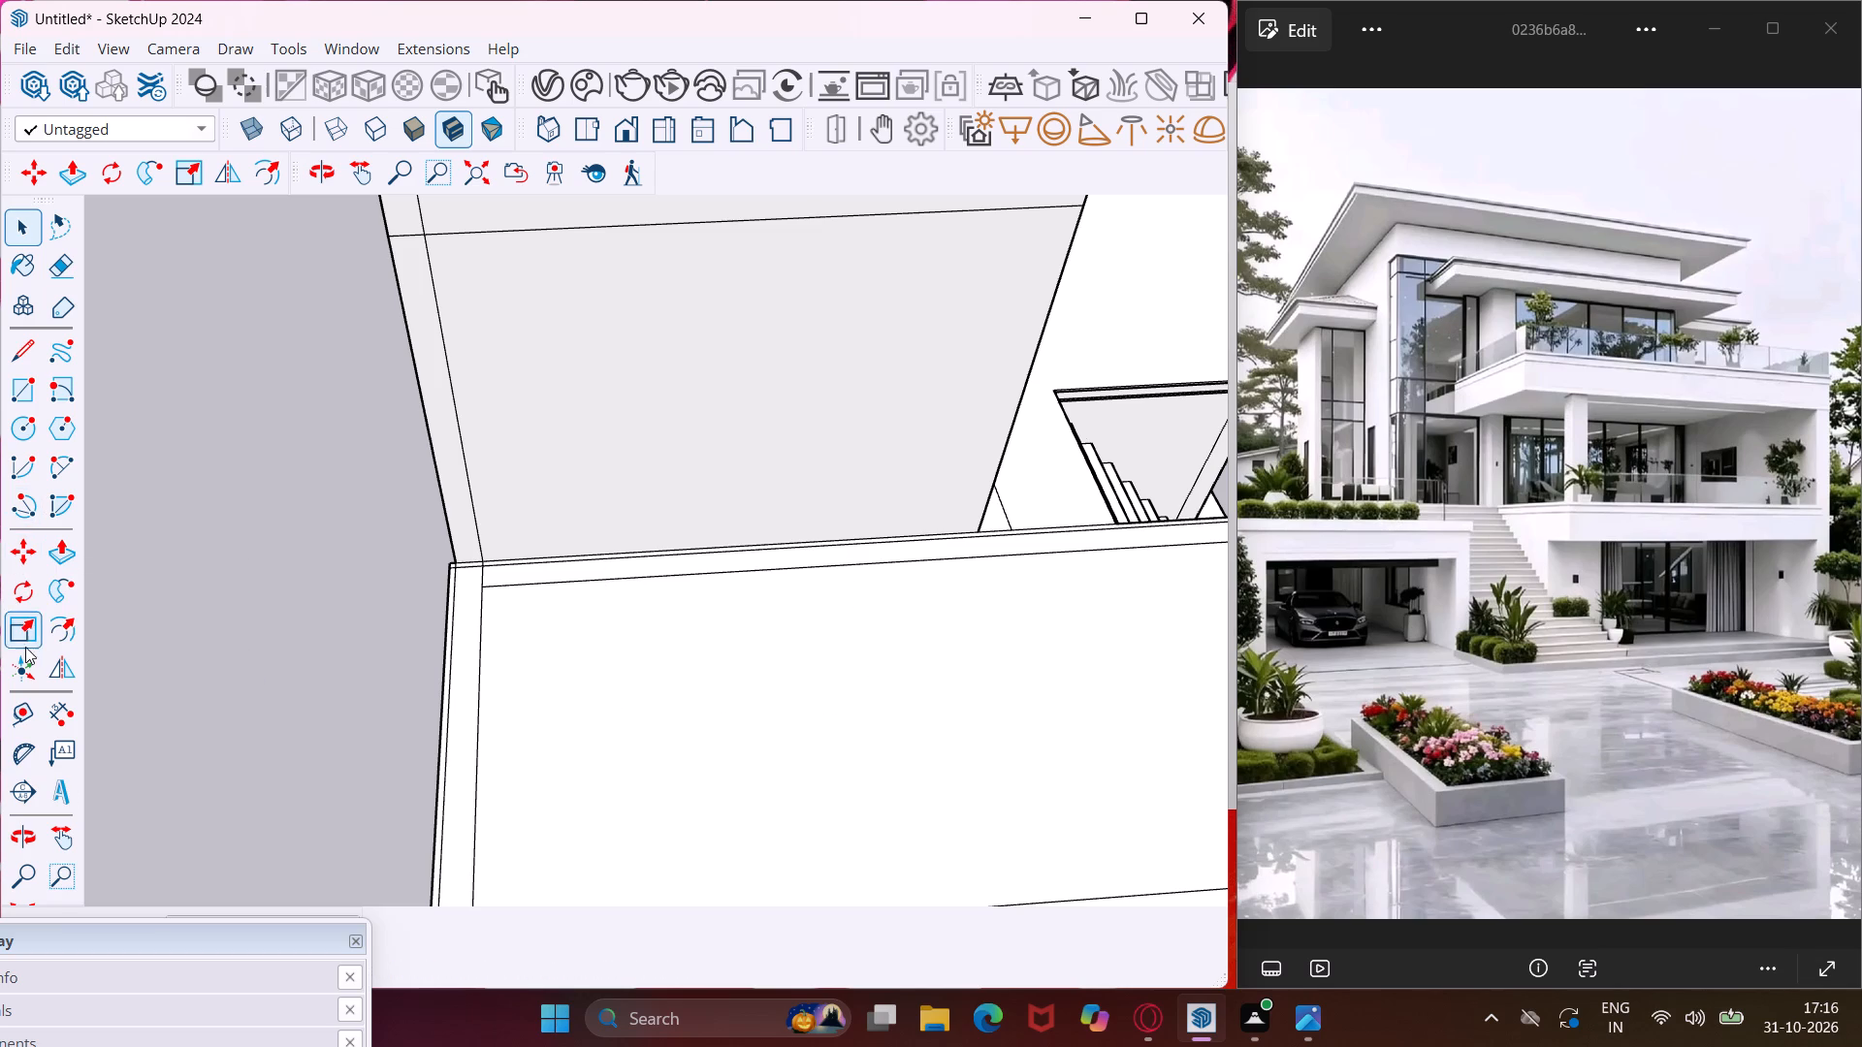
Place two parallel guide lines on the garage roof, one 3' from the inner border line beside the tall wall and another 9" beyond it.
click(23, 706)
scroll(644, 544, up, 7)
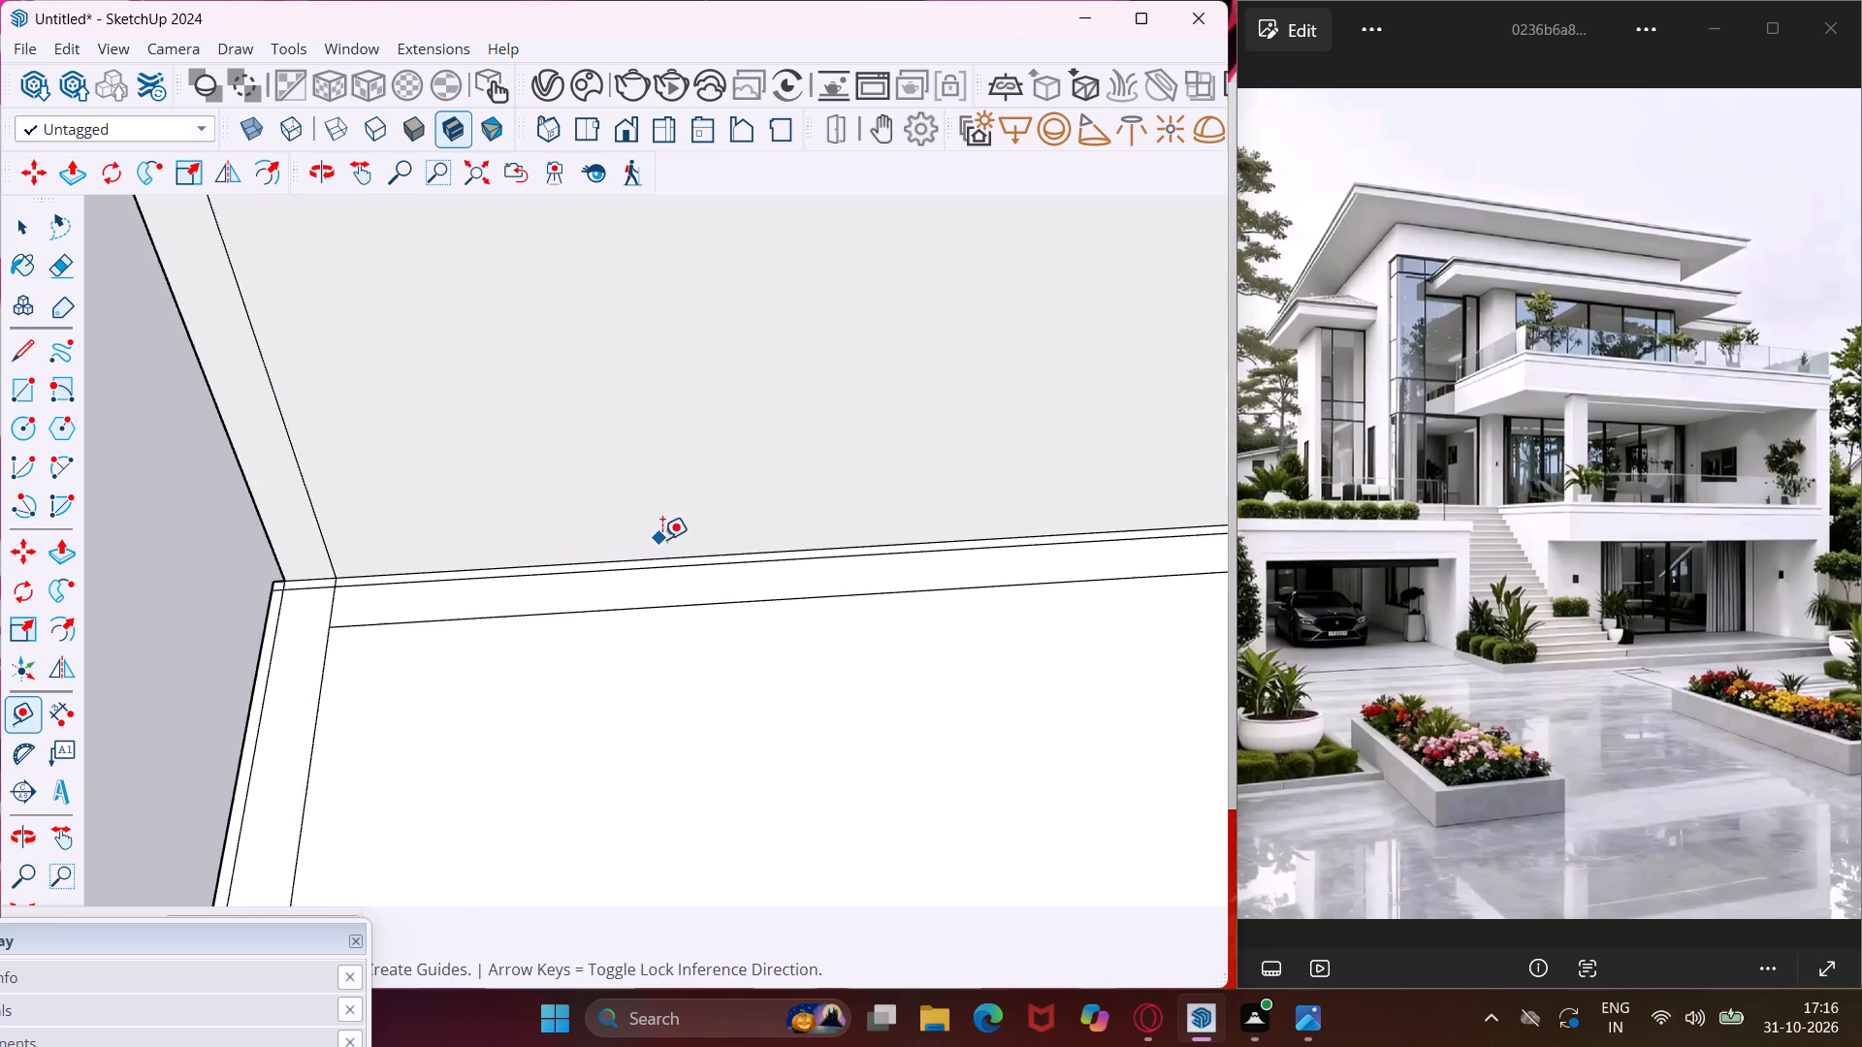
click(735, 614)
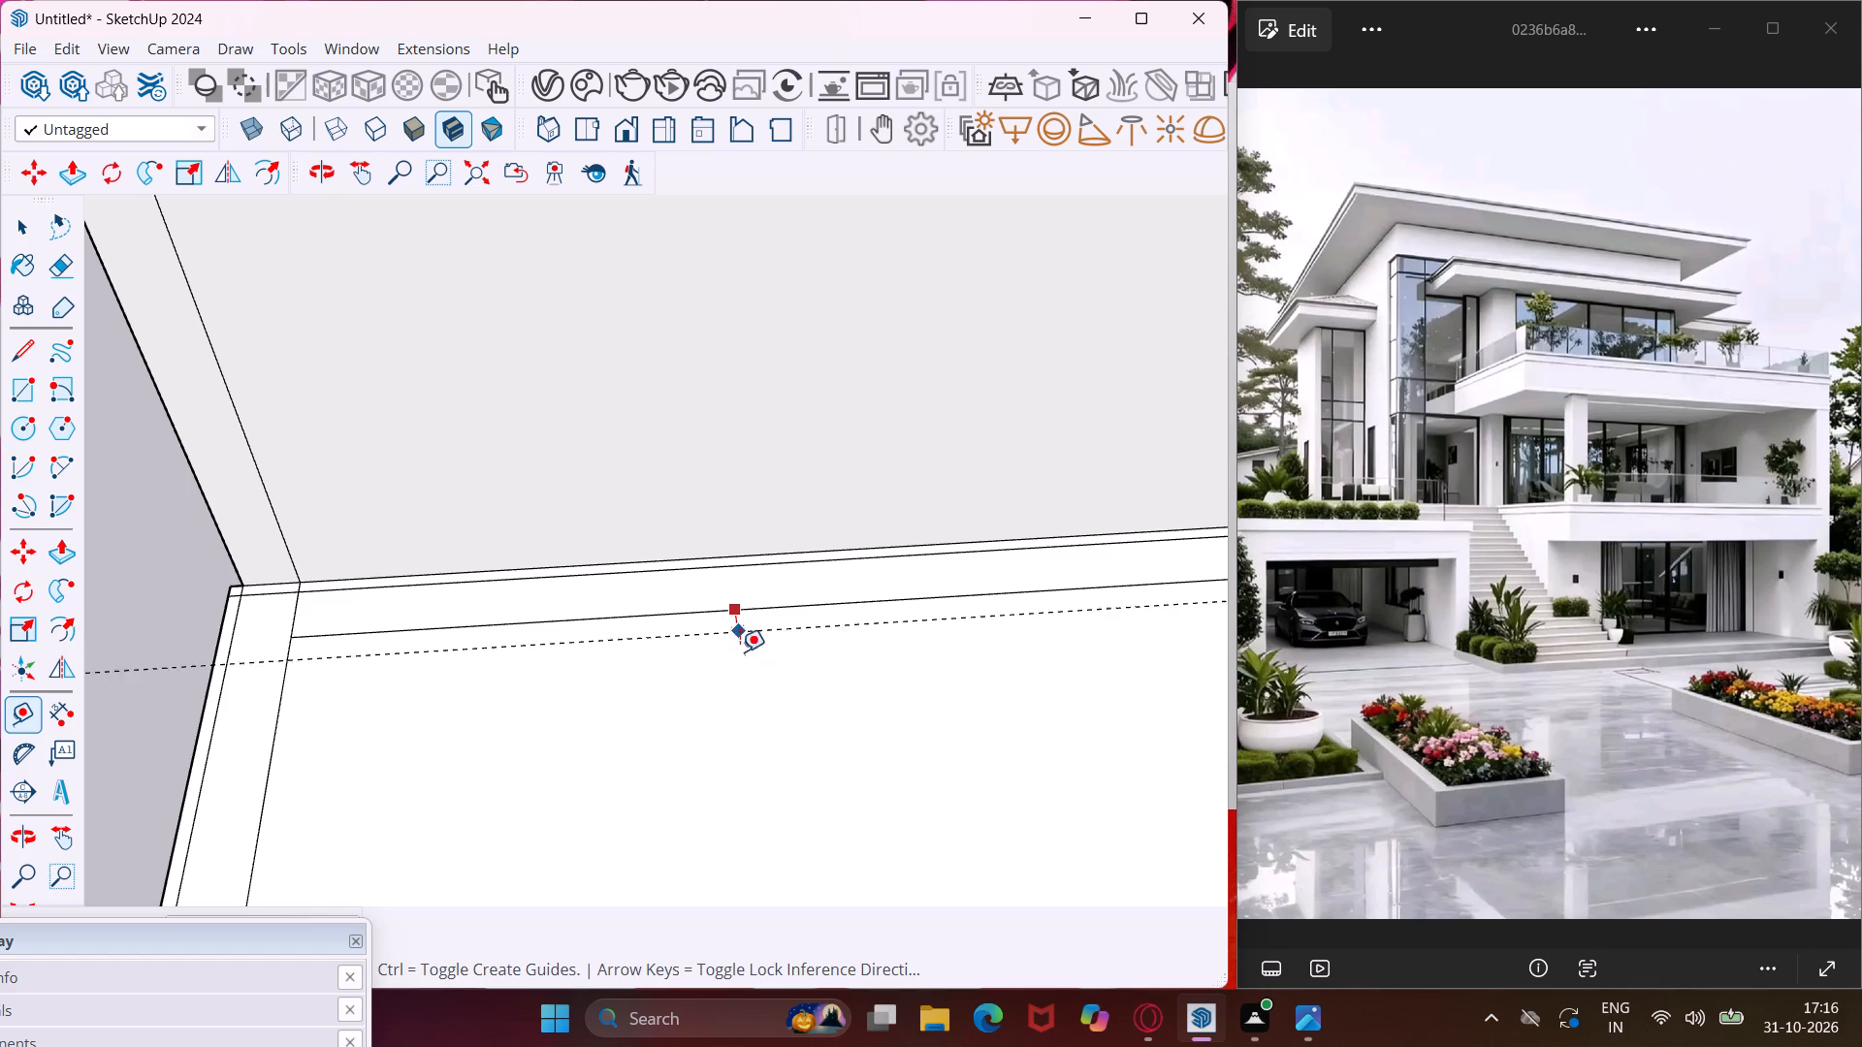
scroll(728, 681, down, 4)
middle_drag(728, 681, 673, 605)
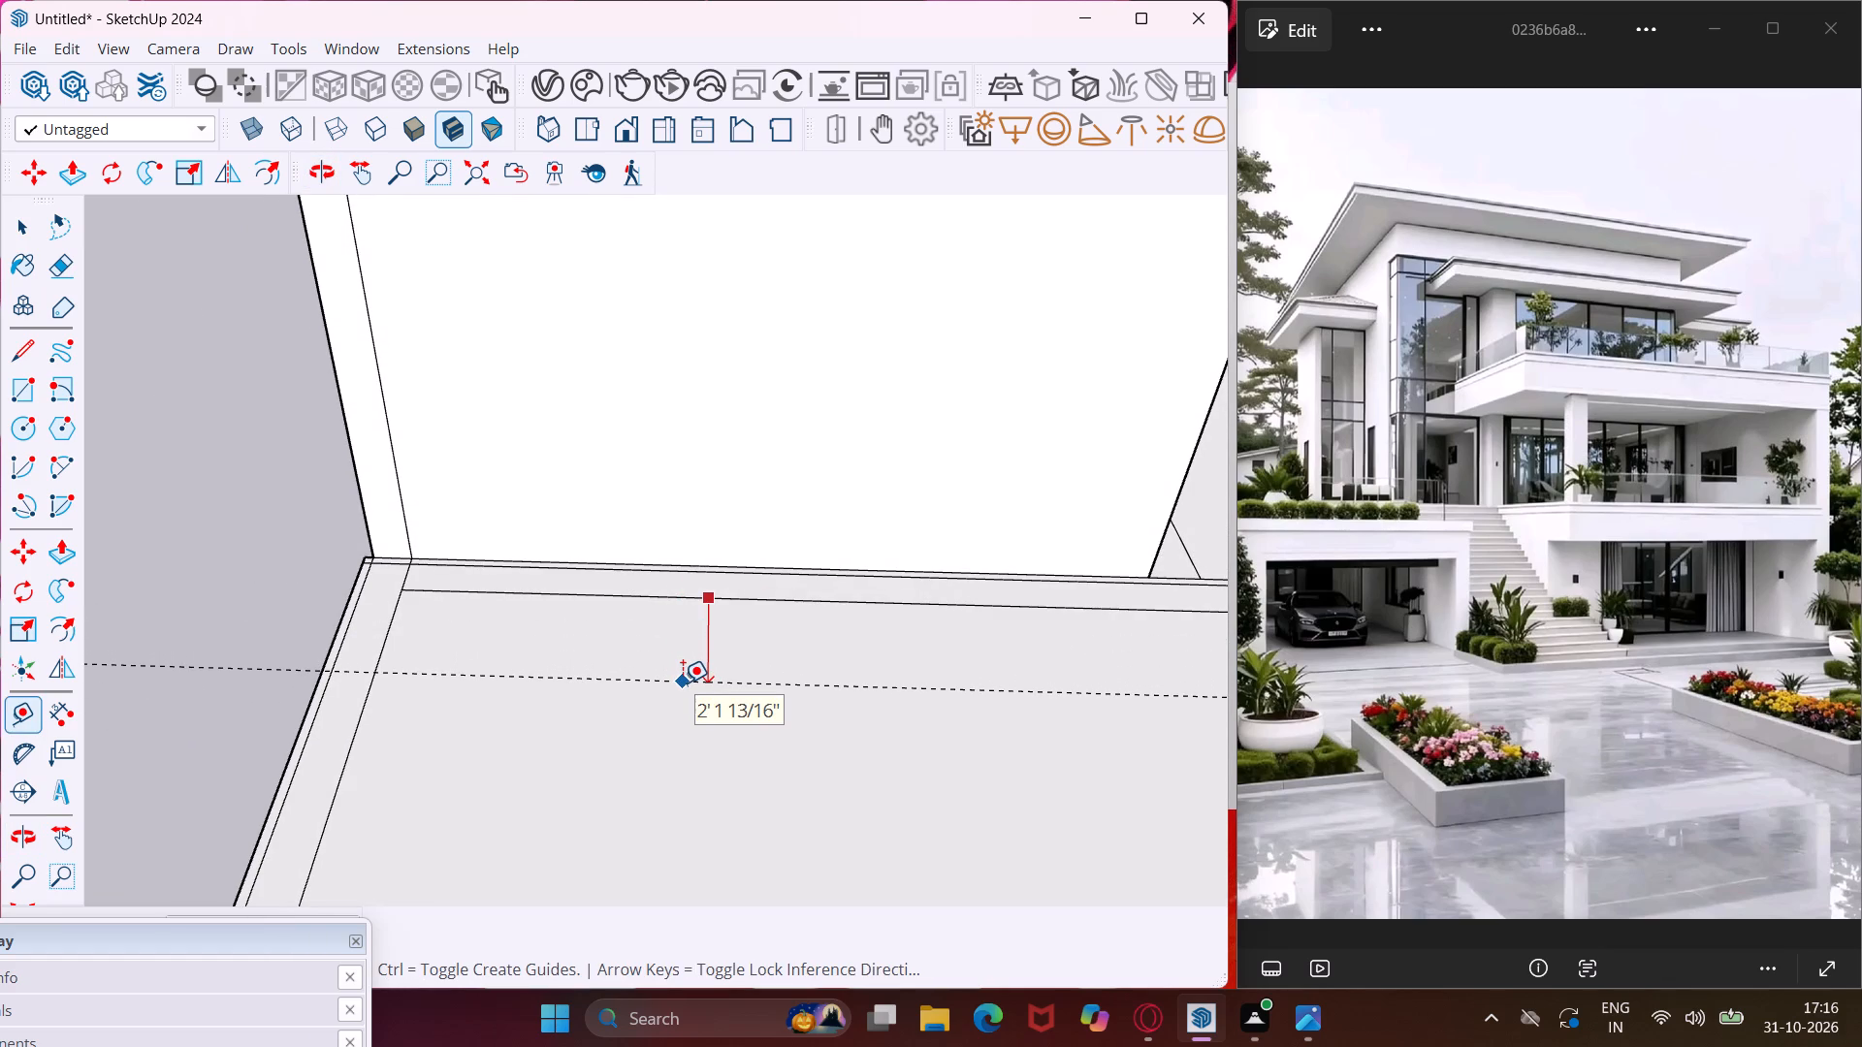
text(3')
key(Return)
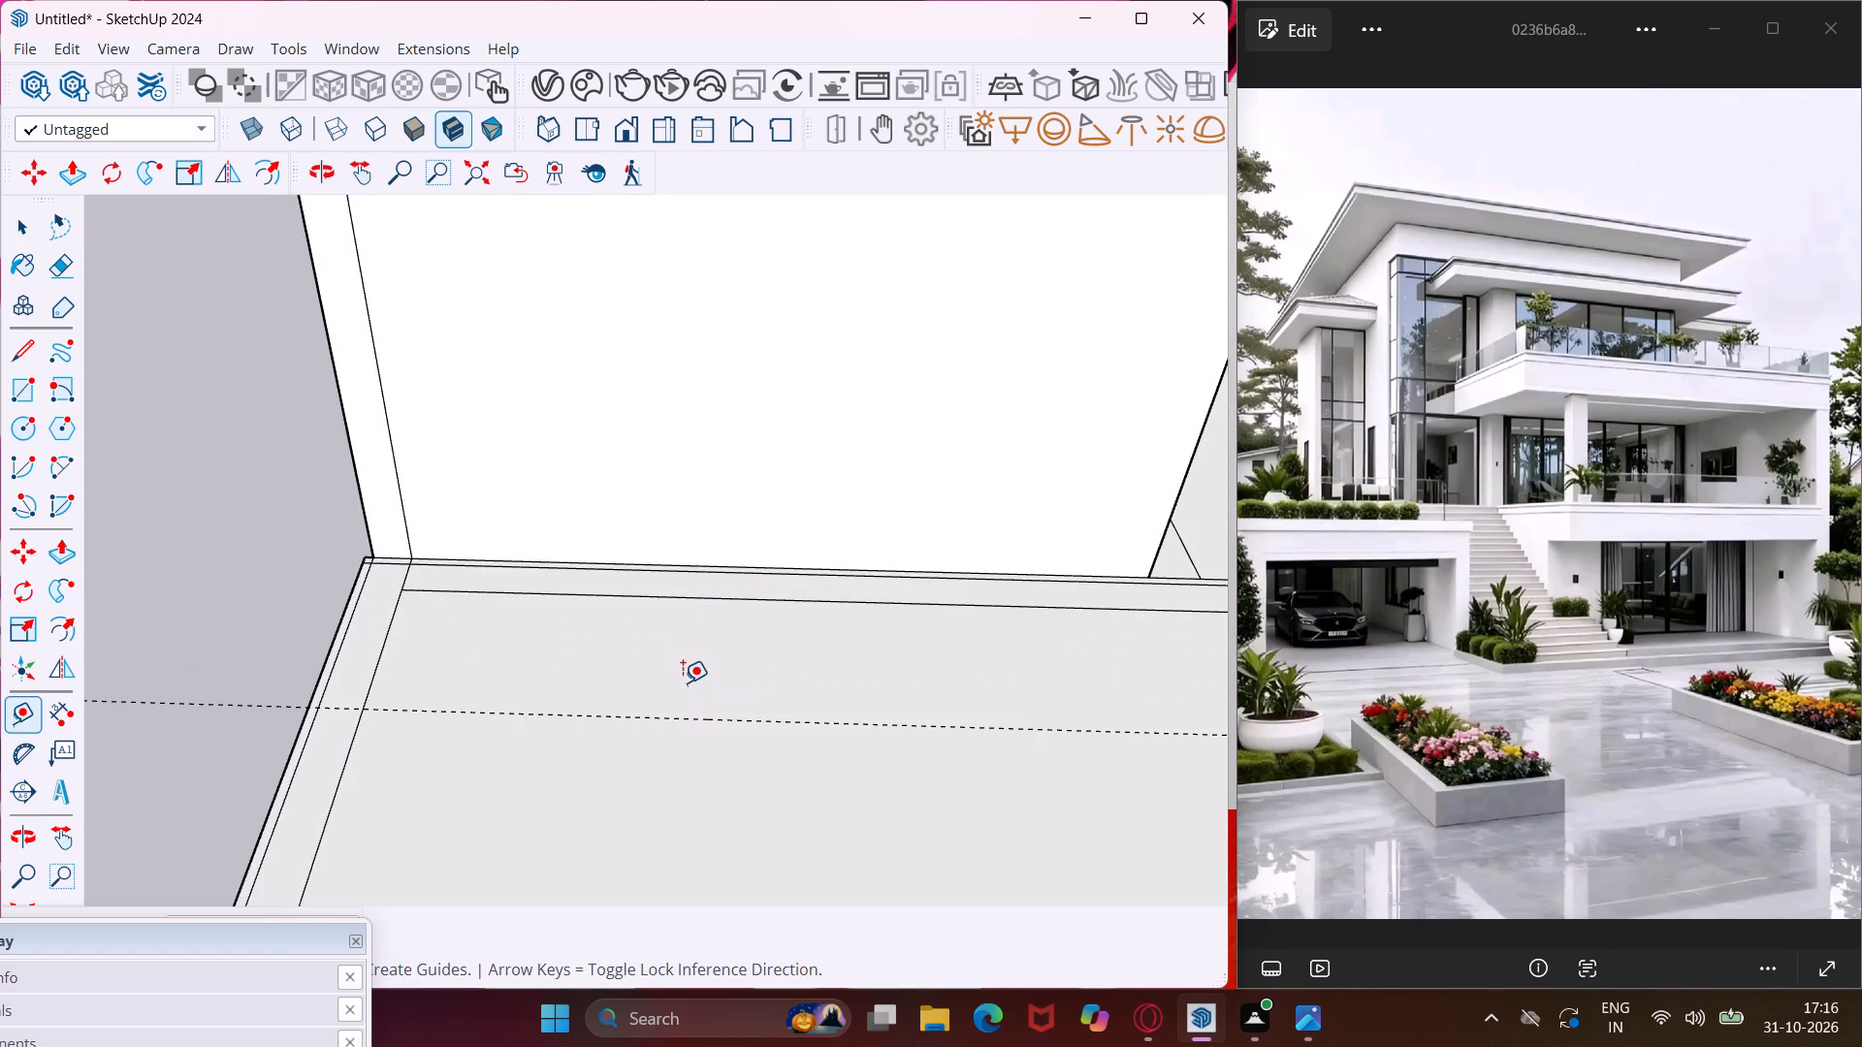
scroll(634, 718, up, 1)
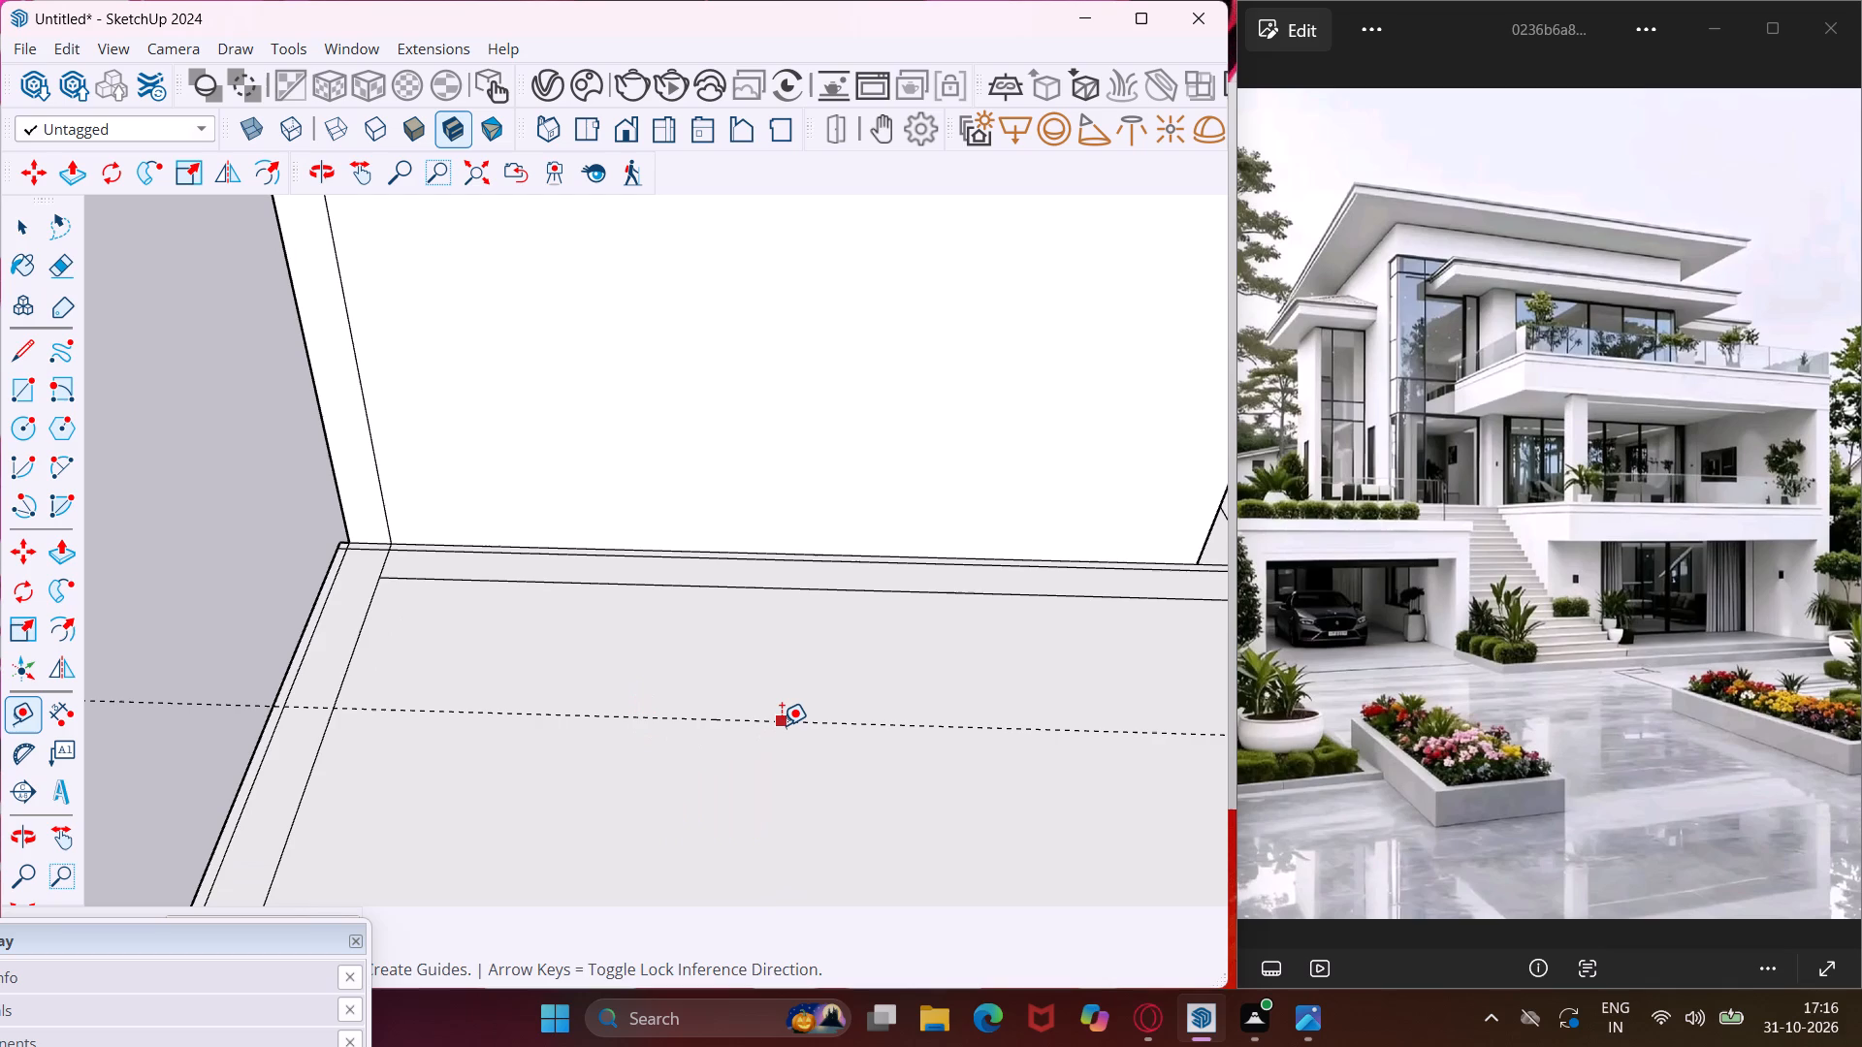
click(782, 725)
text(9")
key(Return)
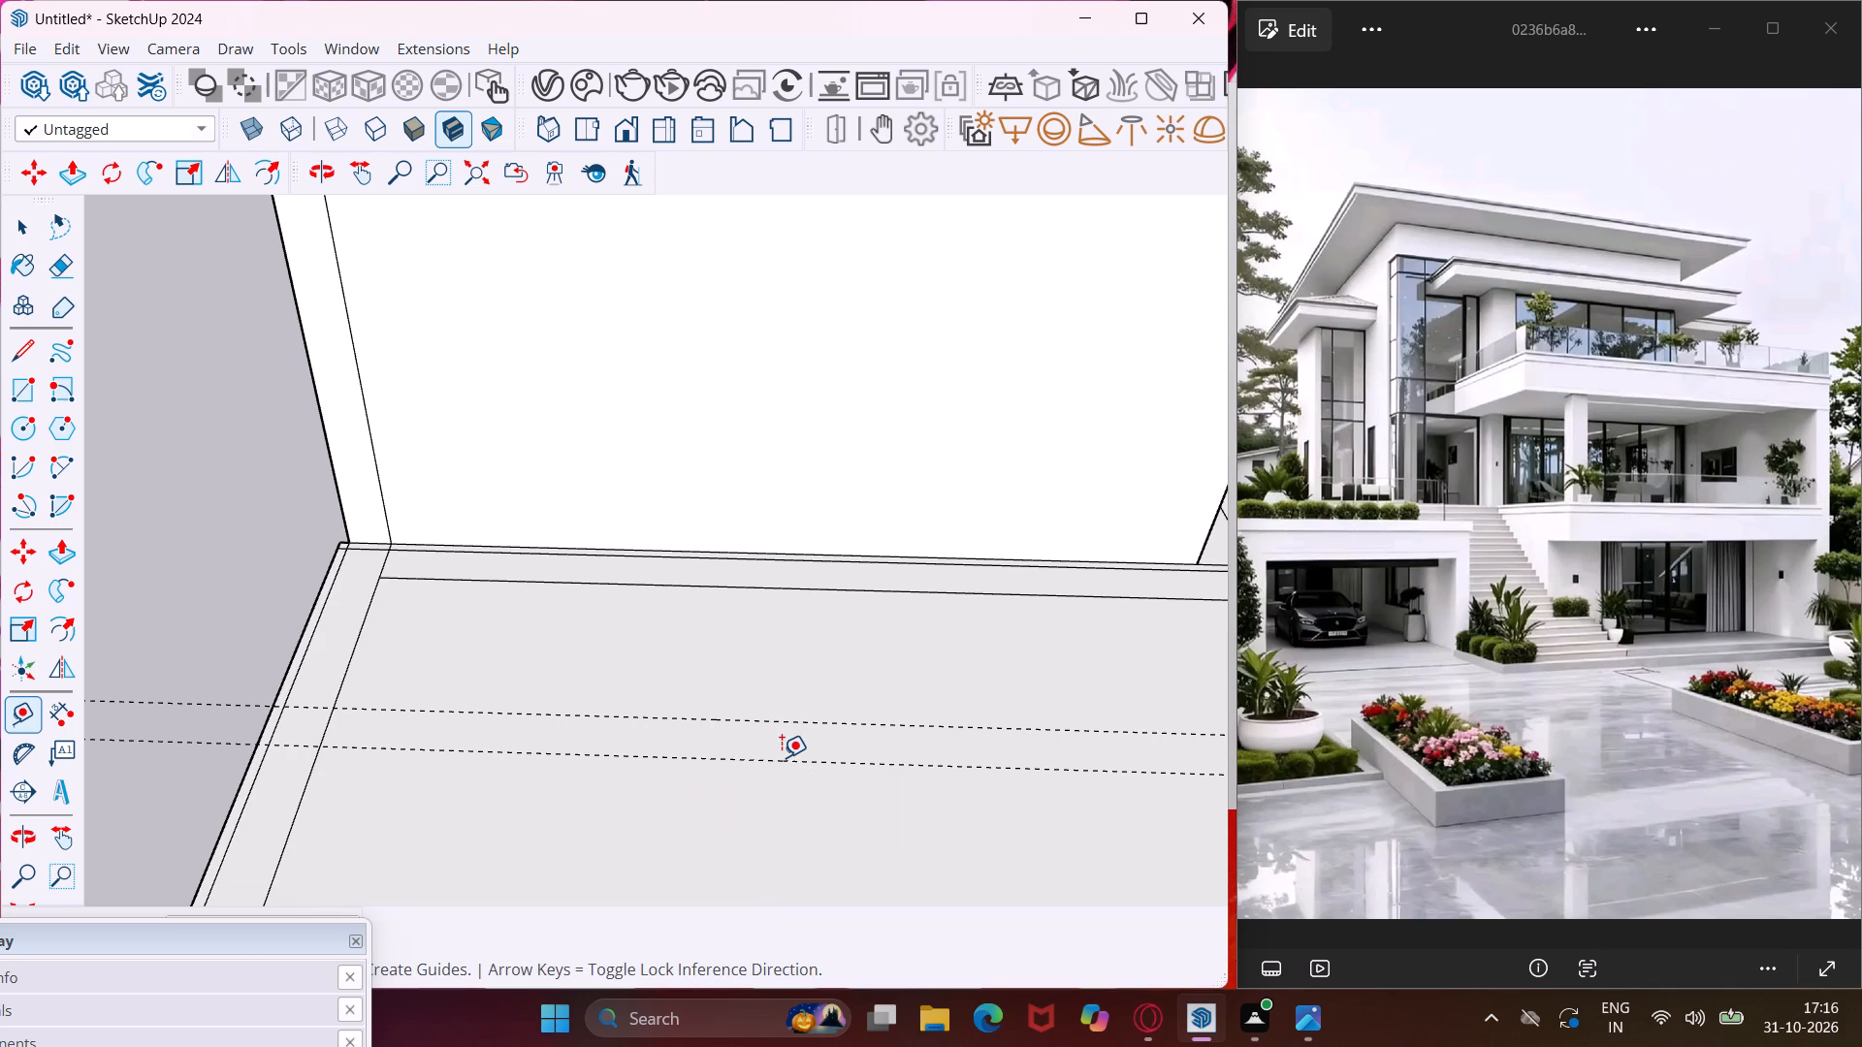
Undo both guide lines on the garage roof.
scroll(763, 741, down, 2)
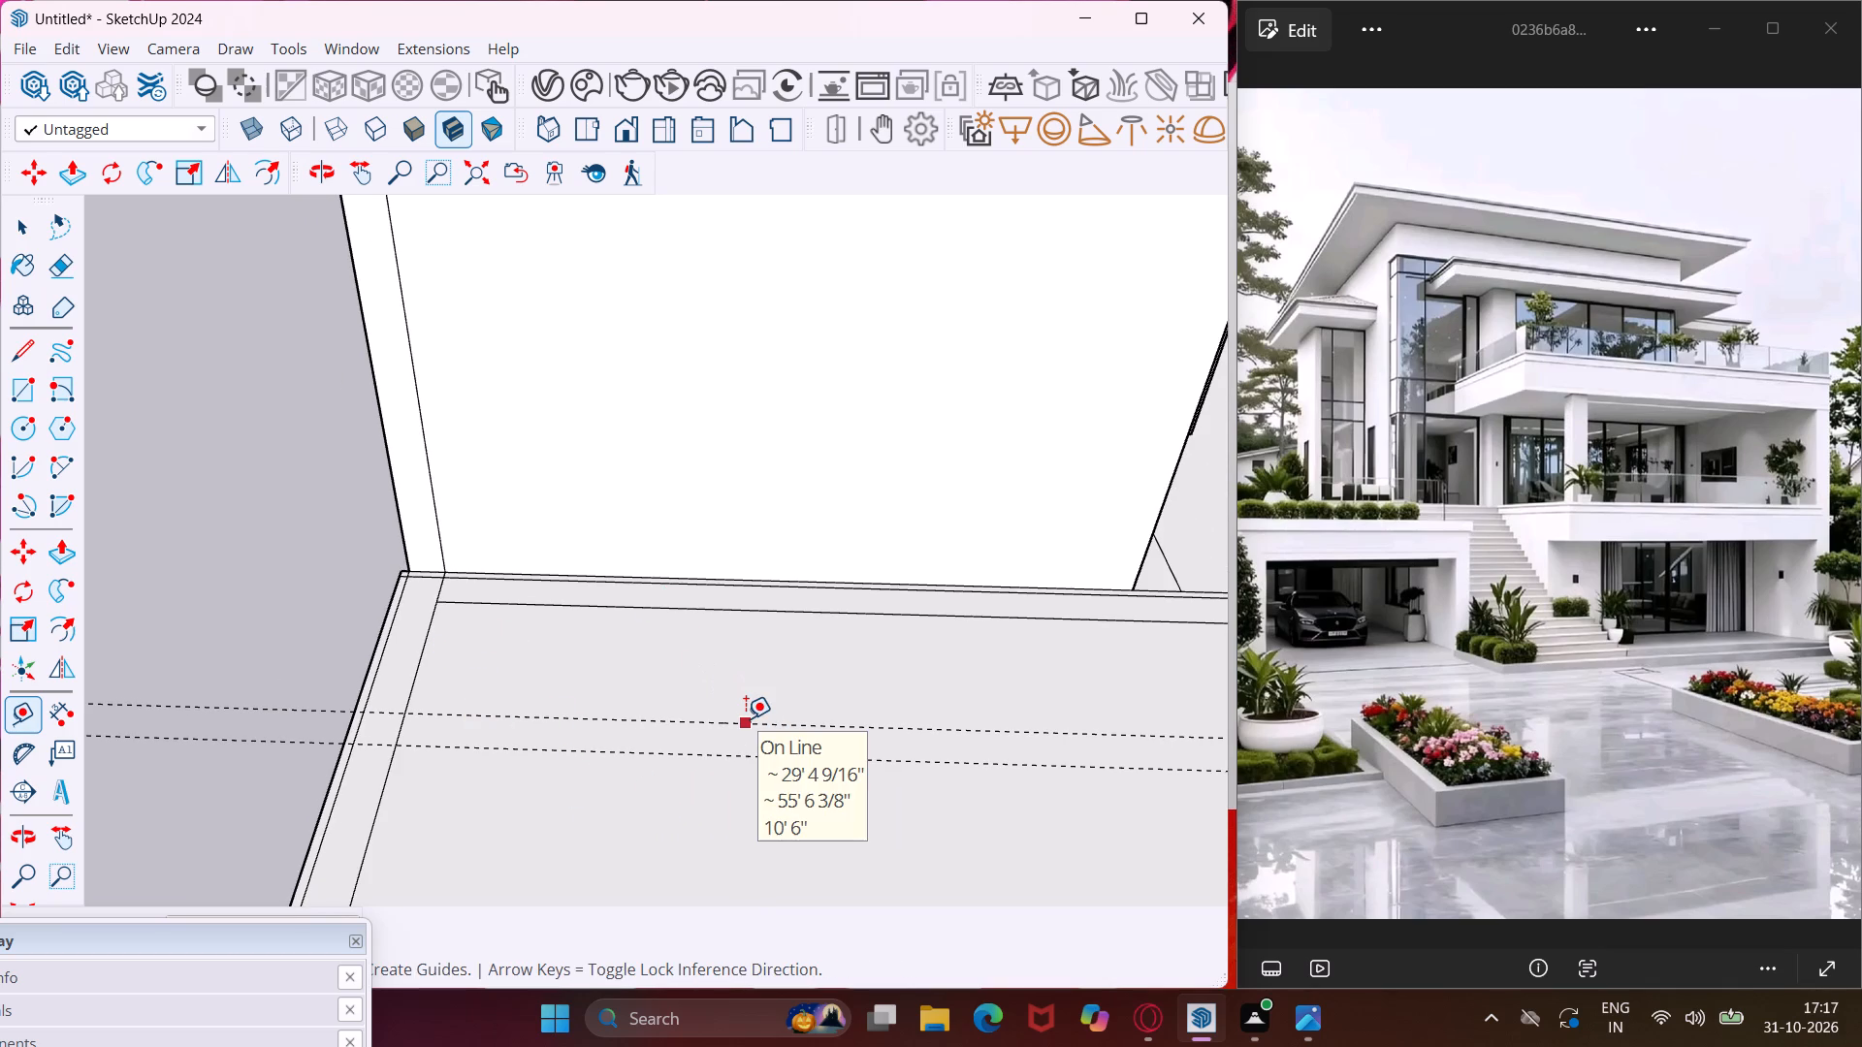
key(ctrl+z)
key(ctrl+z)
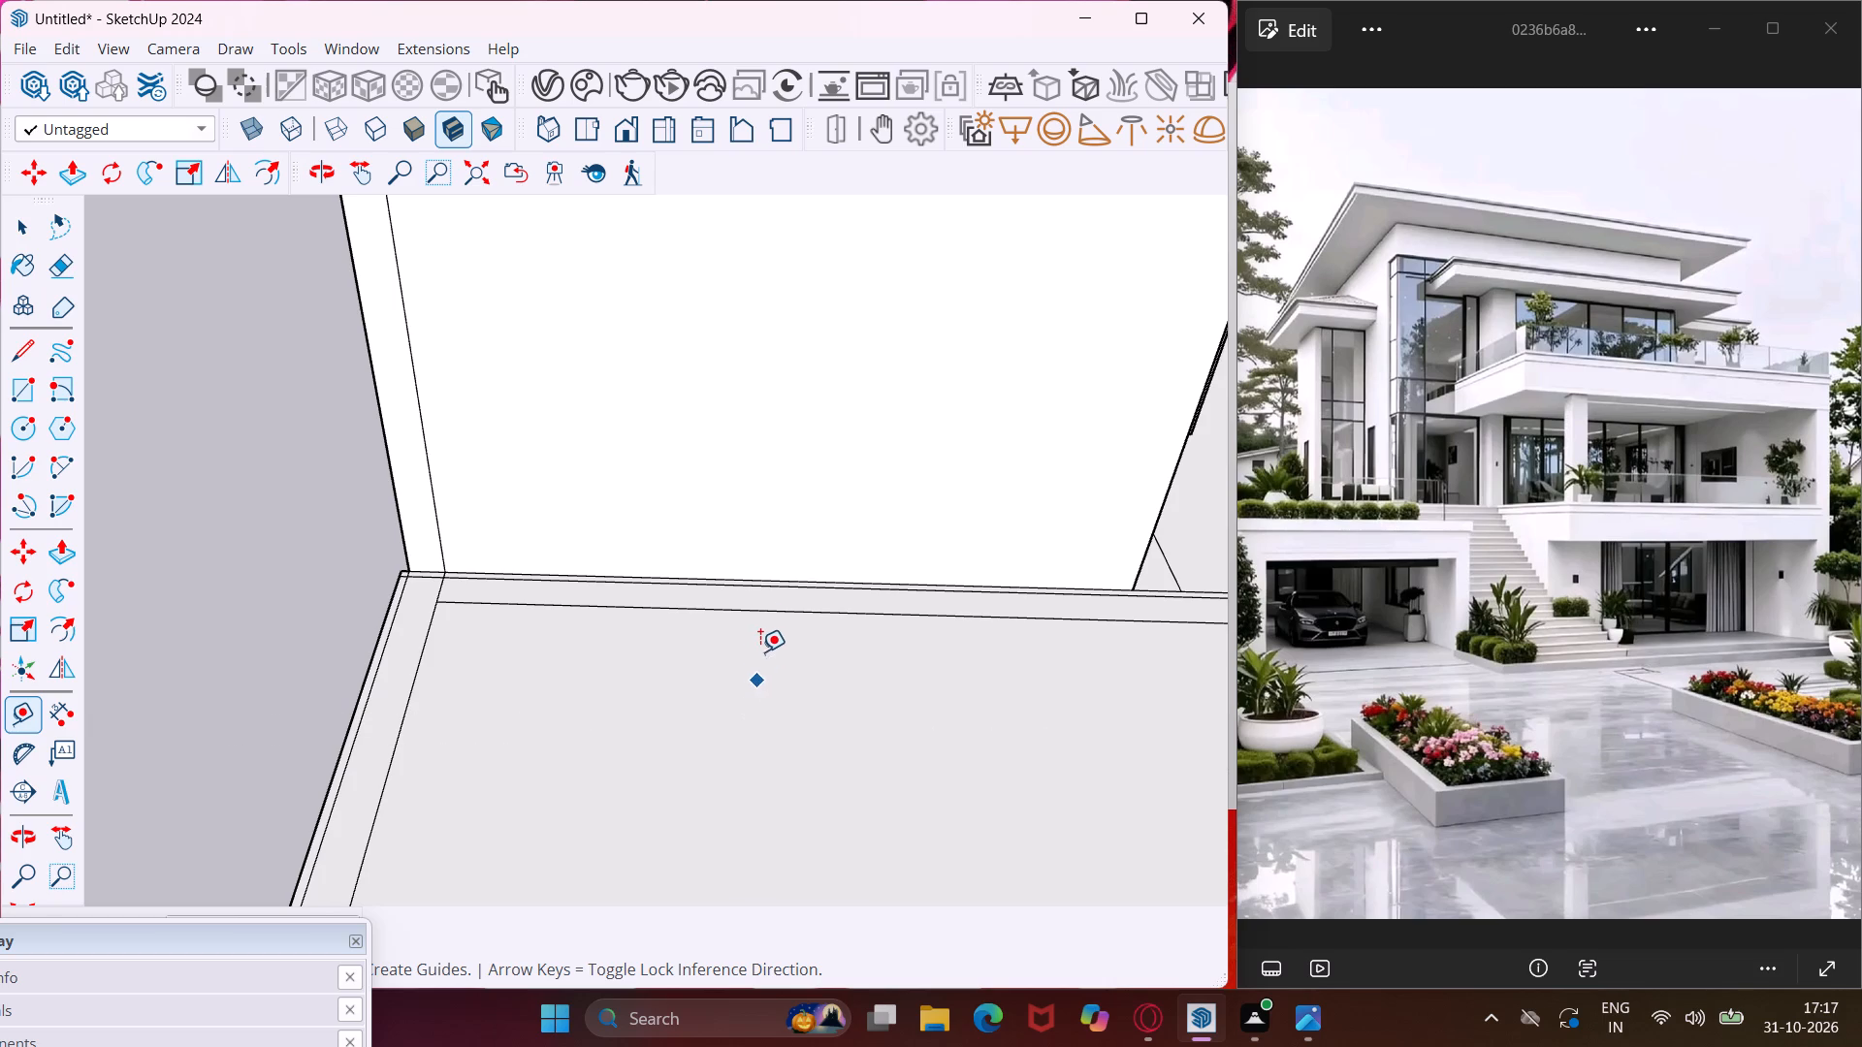
Place a parallel guide line on the garage roof, 3' from the inner border line beside the tall wall.
scroll(759, 572, up, 8)
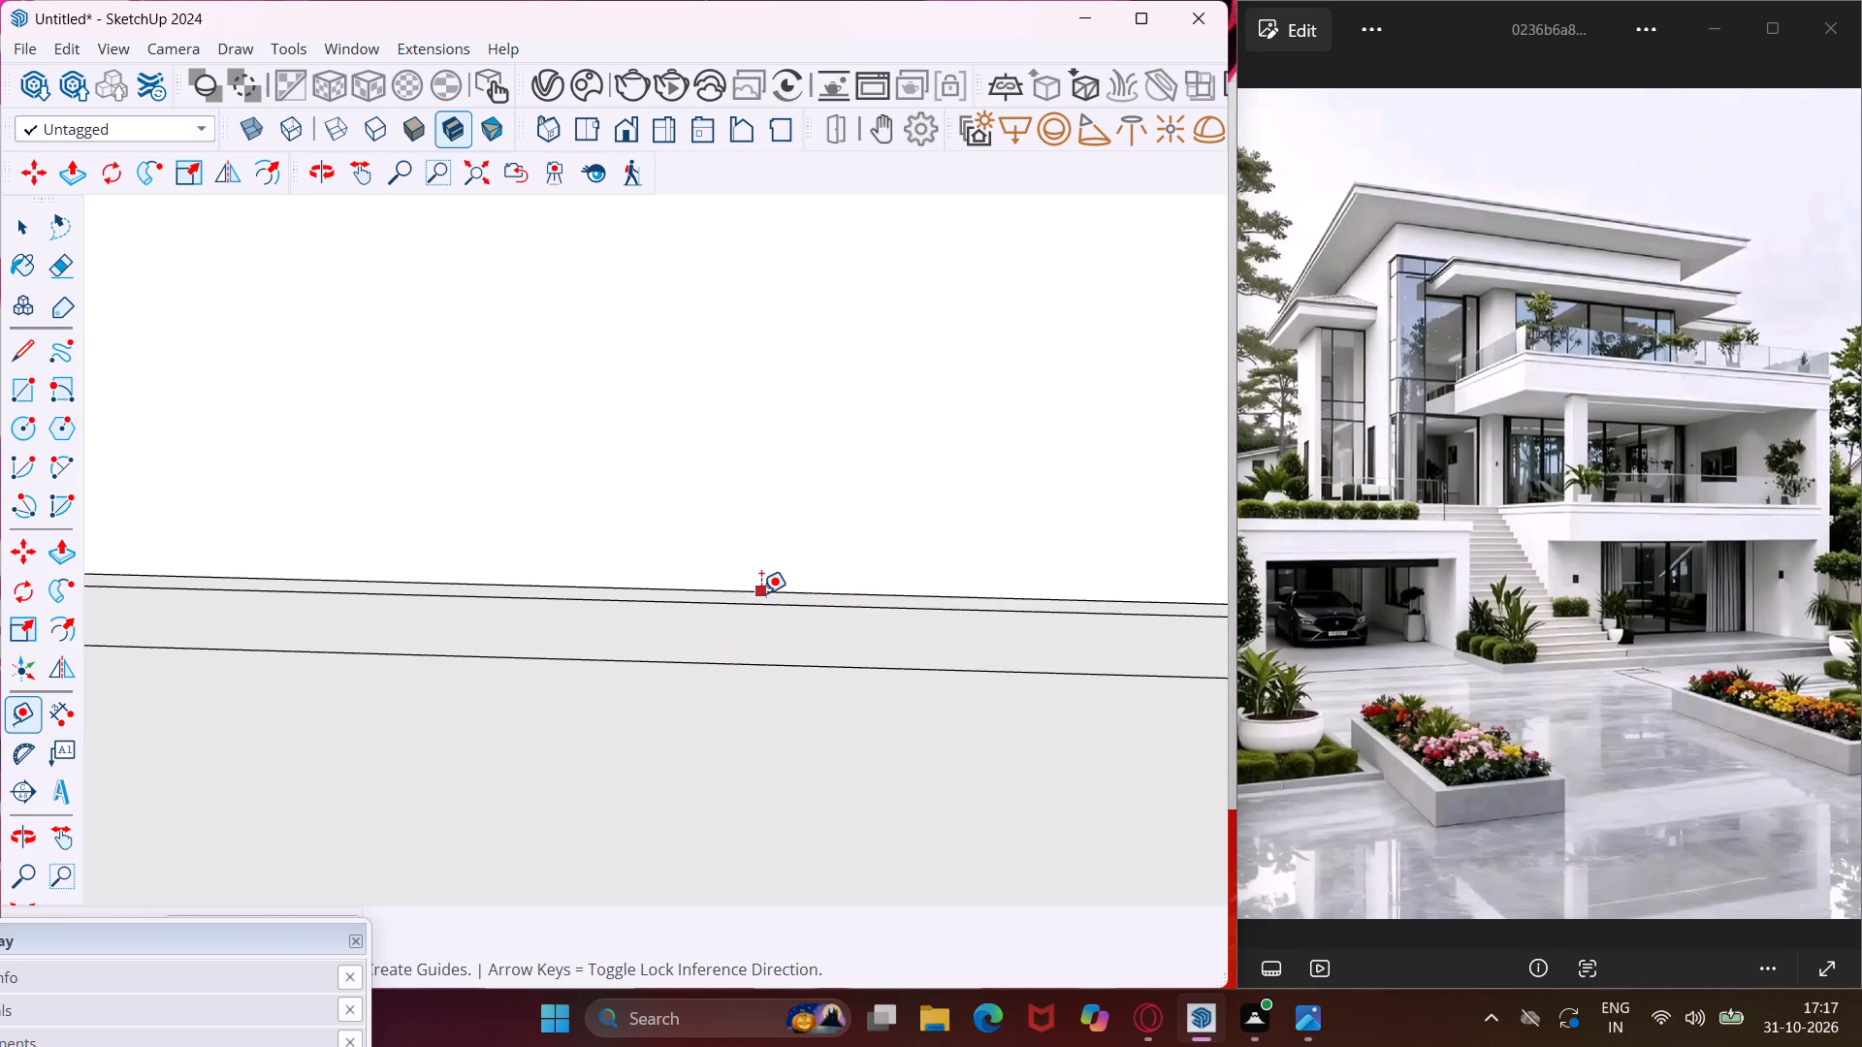
scroll(760, 588, down, 3)
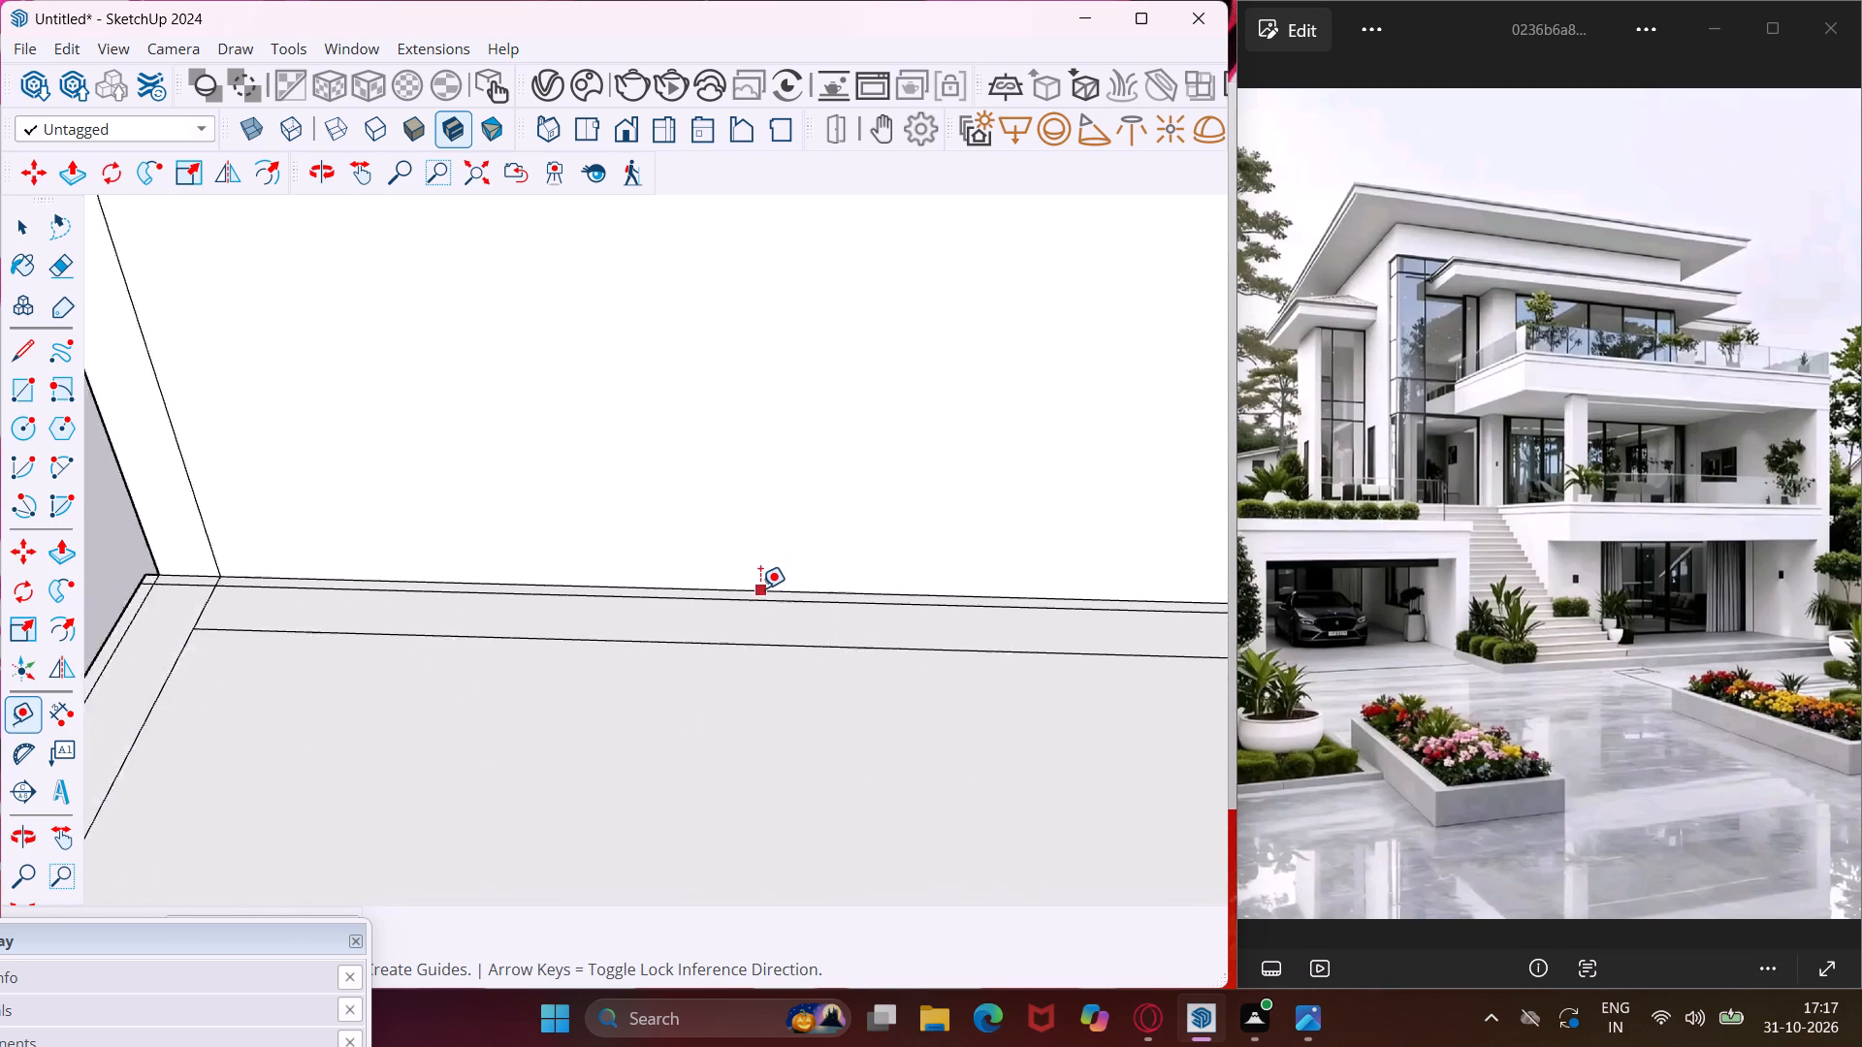
scroll(760, 588, down, 3)
click(795, 636)
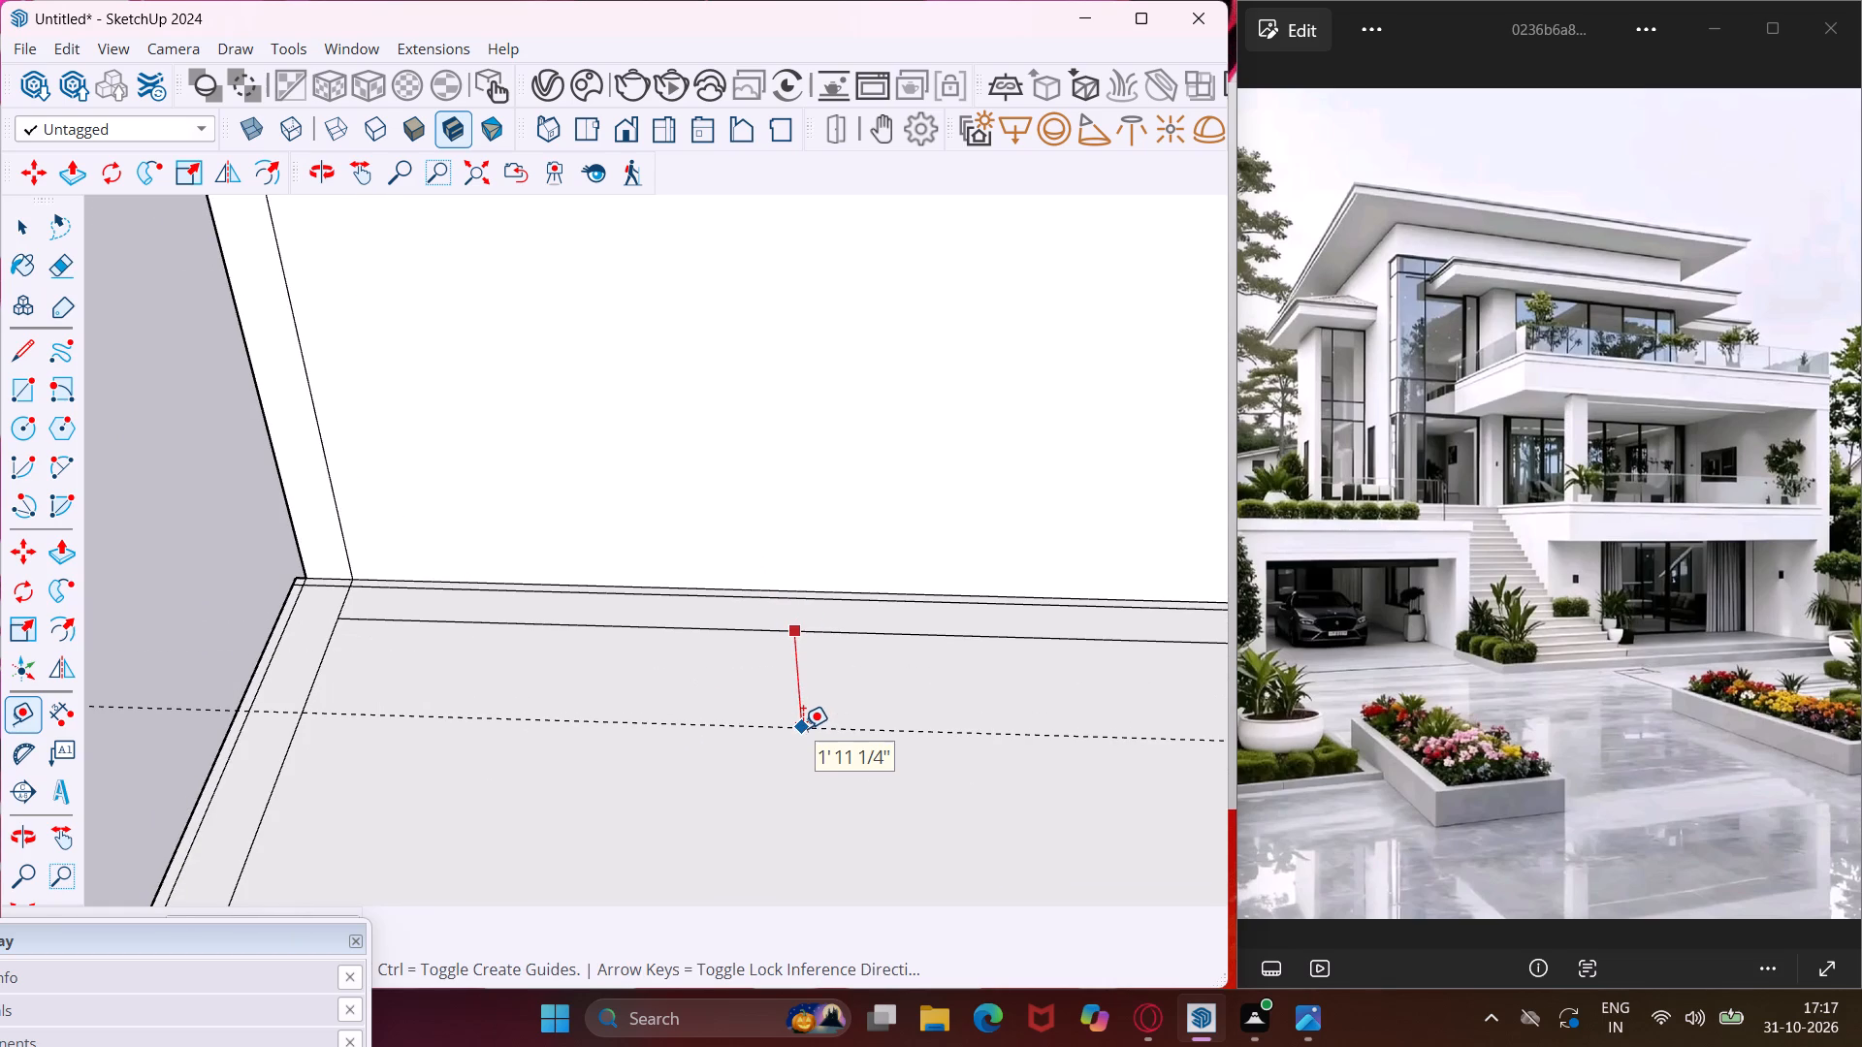
text(3')
key(Return)
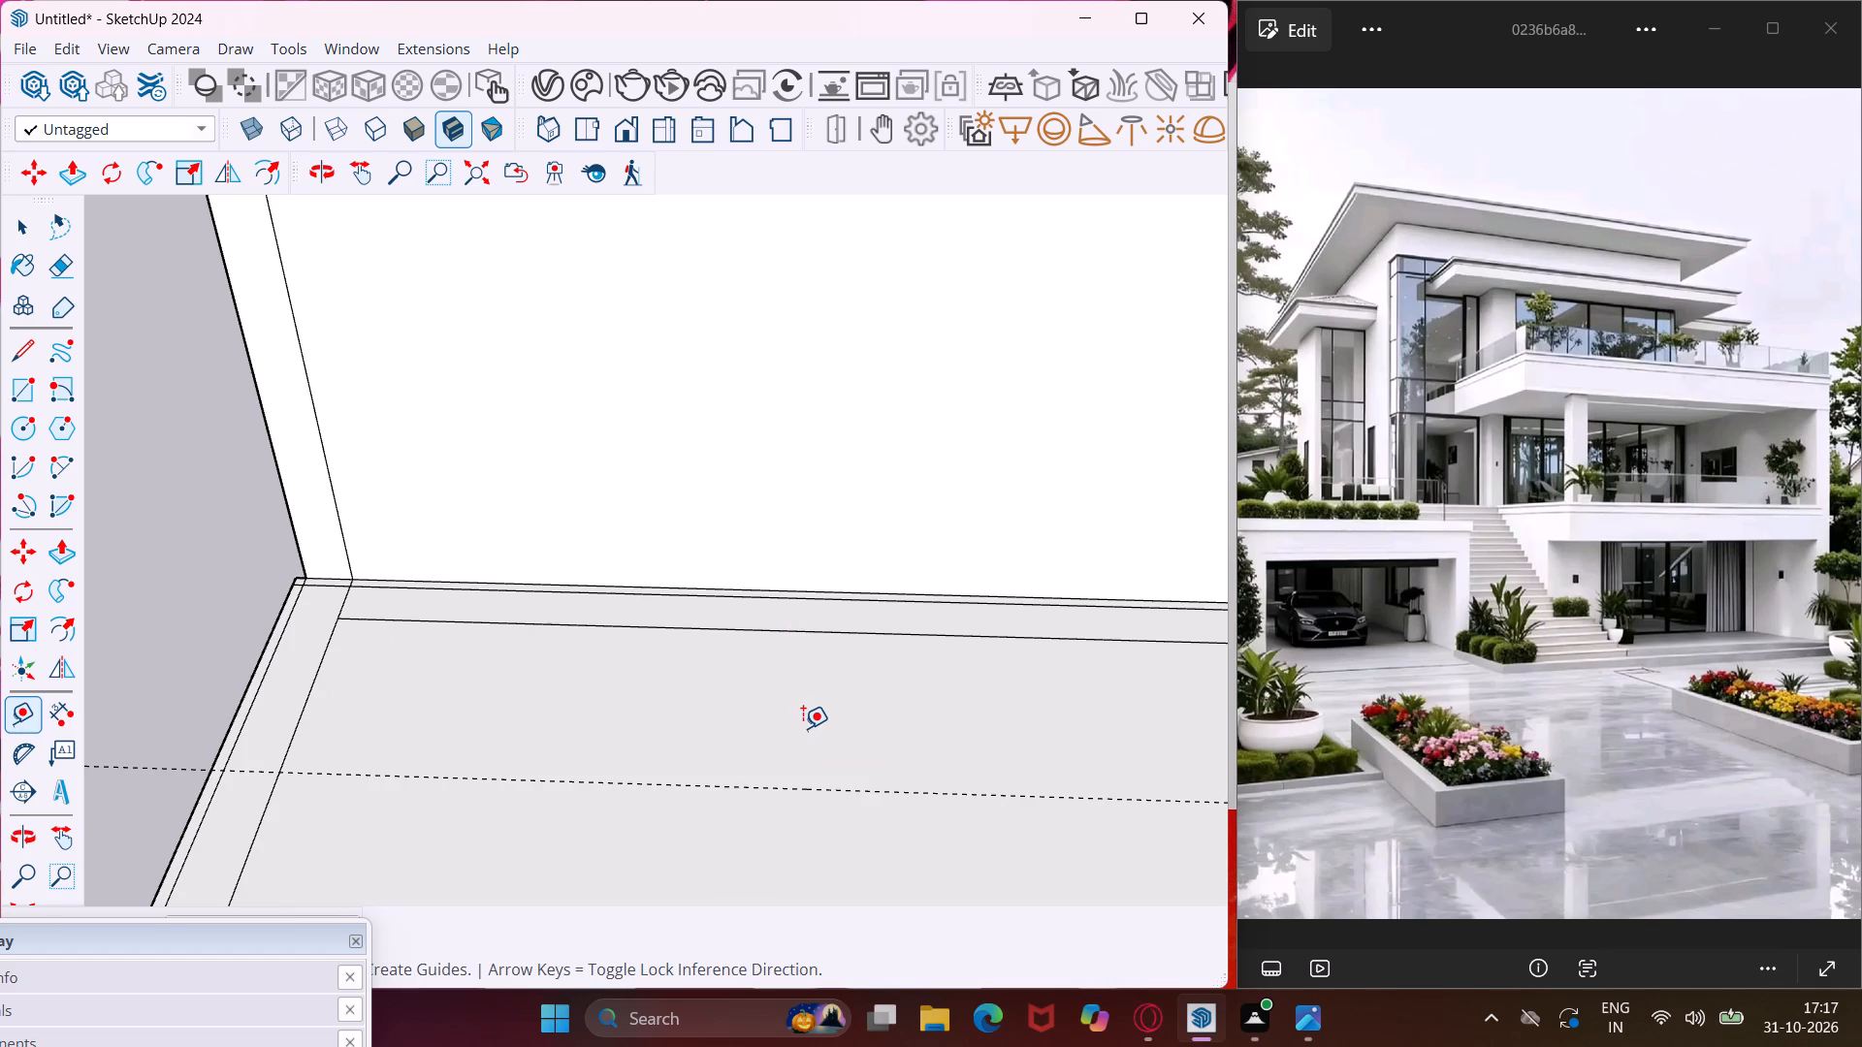
Place a second parallel guide line on the garage roof, 9" beyond the 3' guide, away from the tall wall.
click(846, 787)
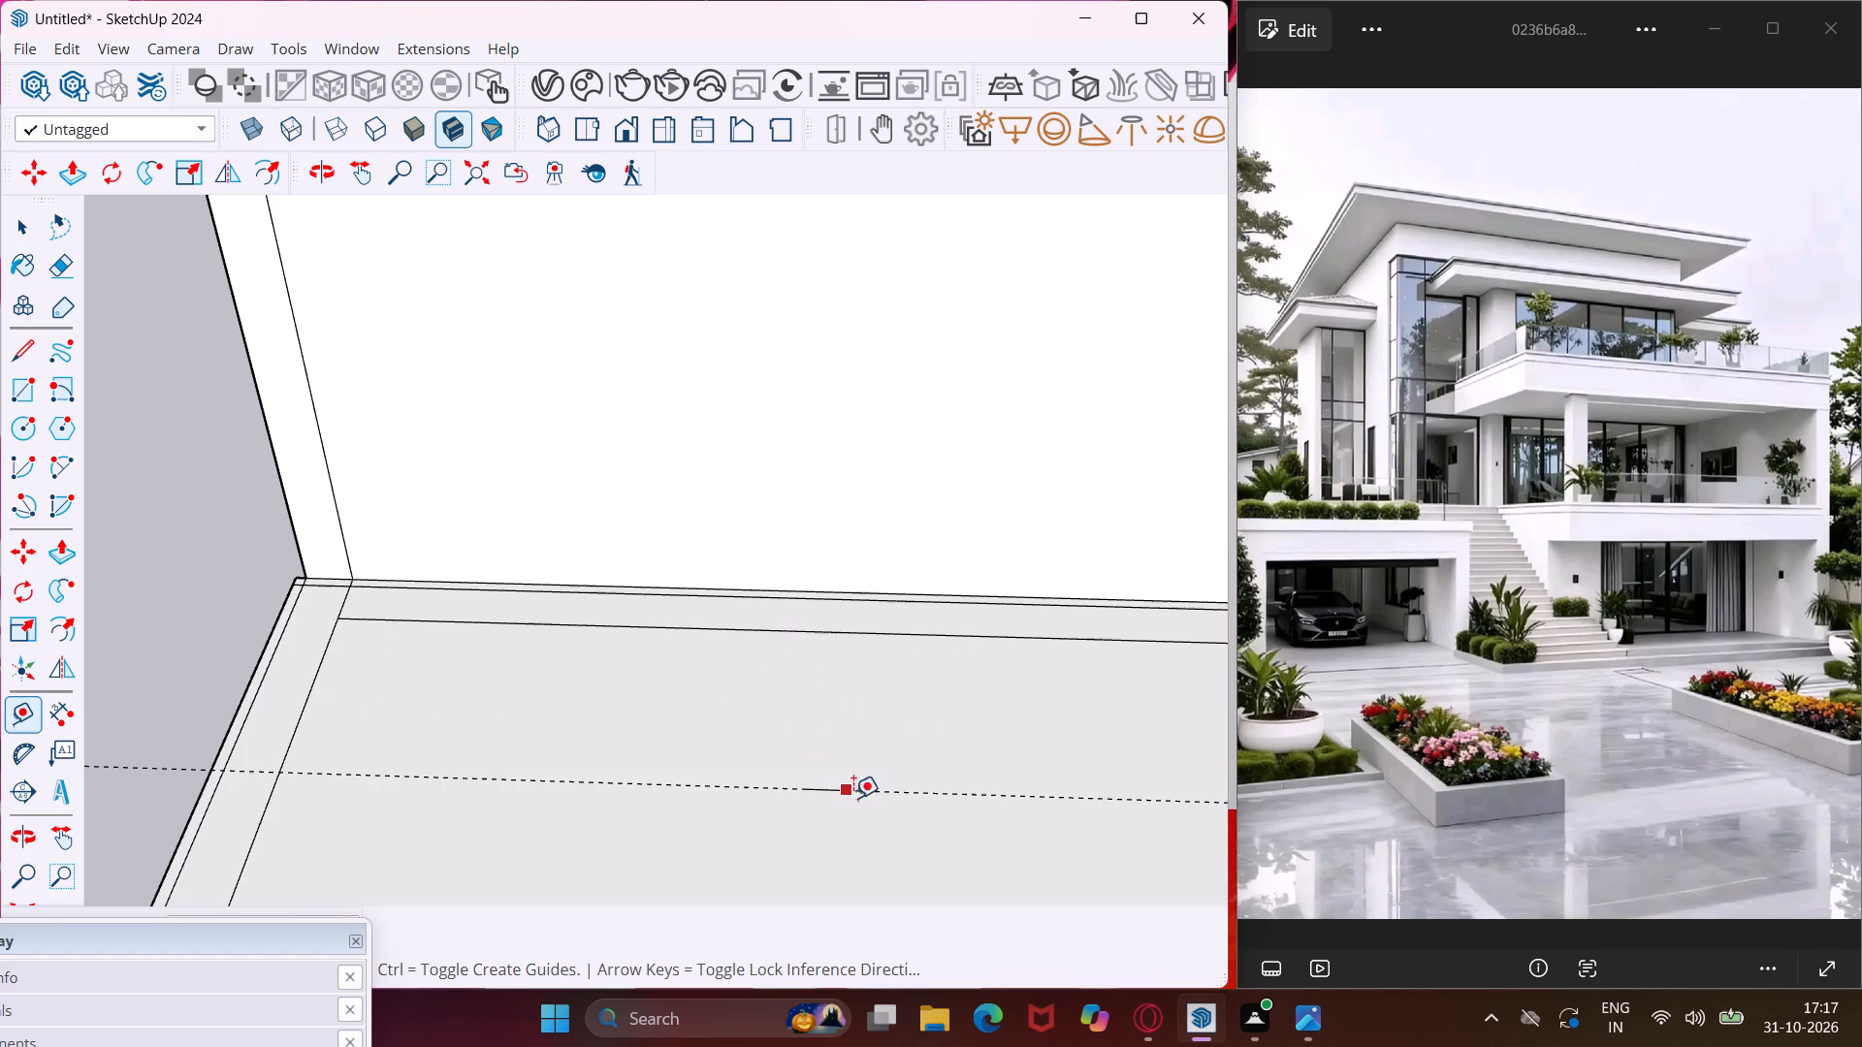
key(9)
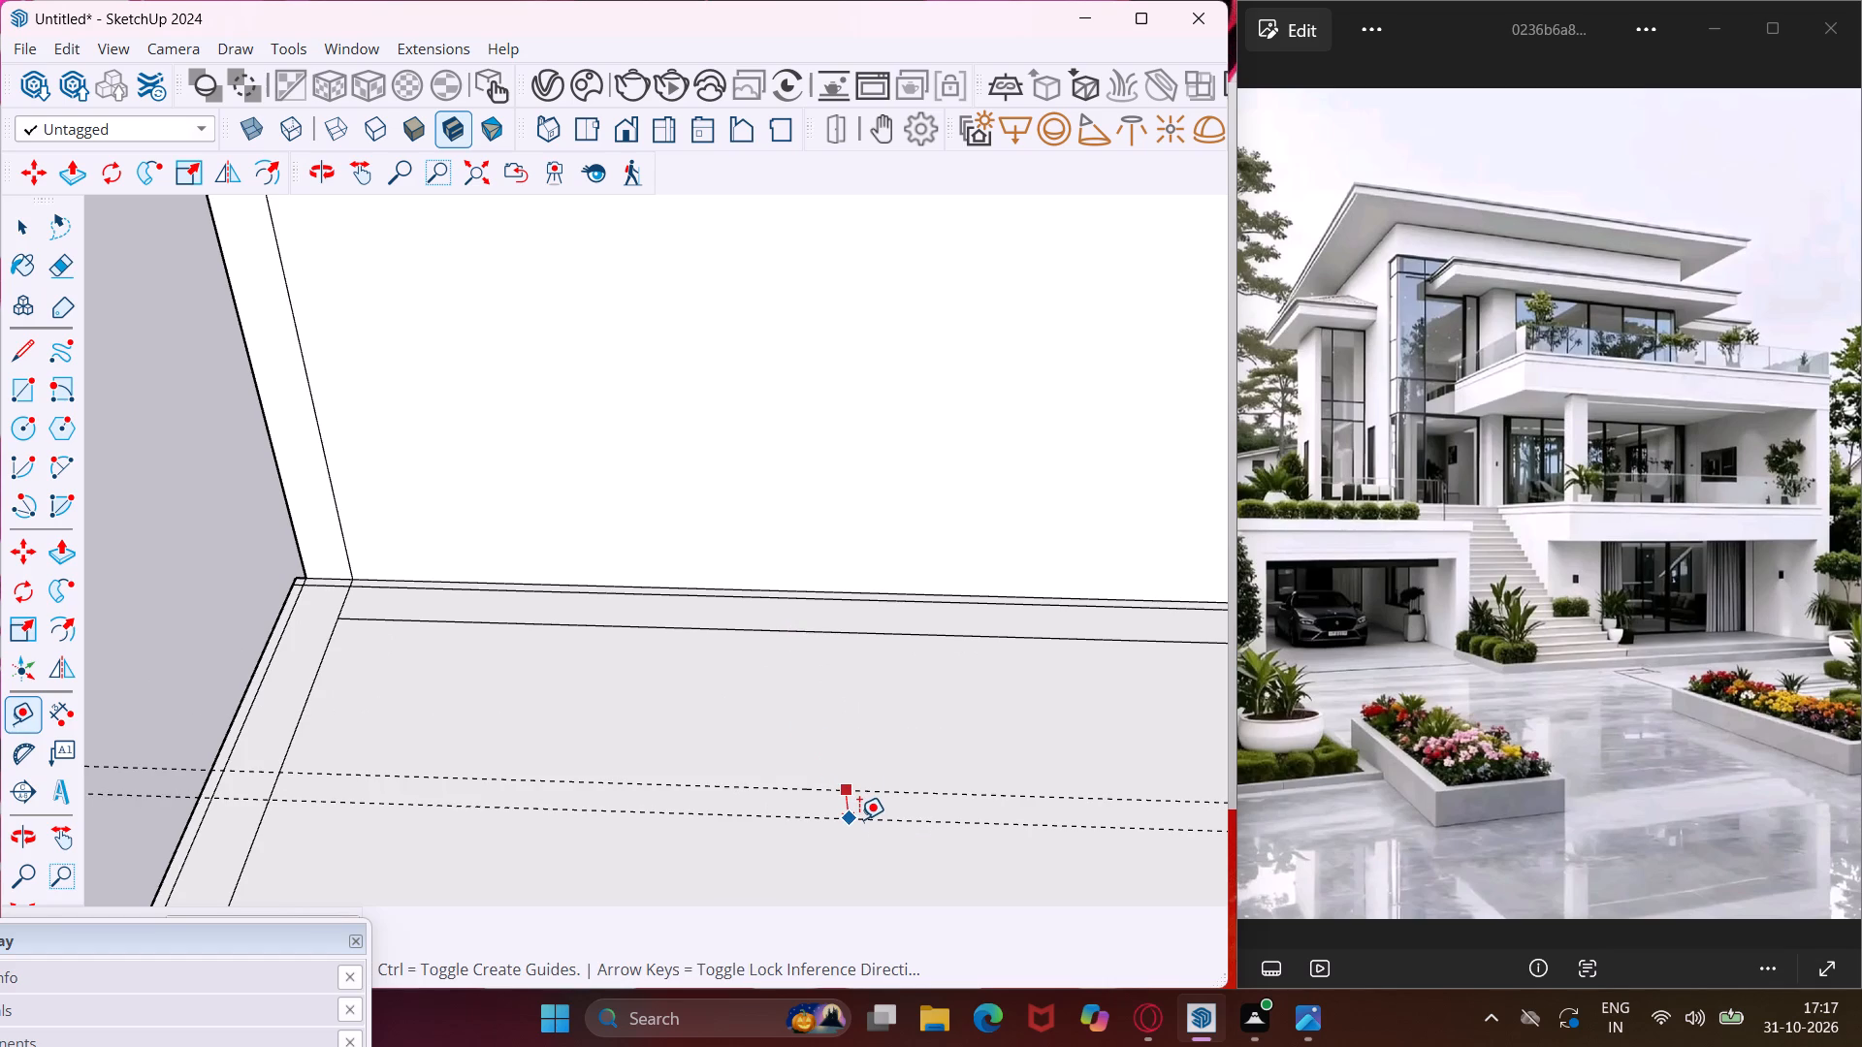
key(shift+quotedbl)
key(Return)
Place two crosswise guides on the garage roof, one offset freehand from the inner side border line and another 9" back towards that border.
scroll(530, 859, down, 6)
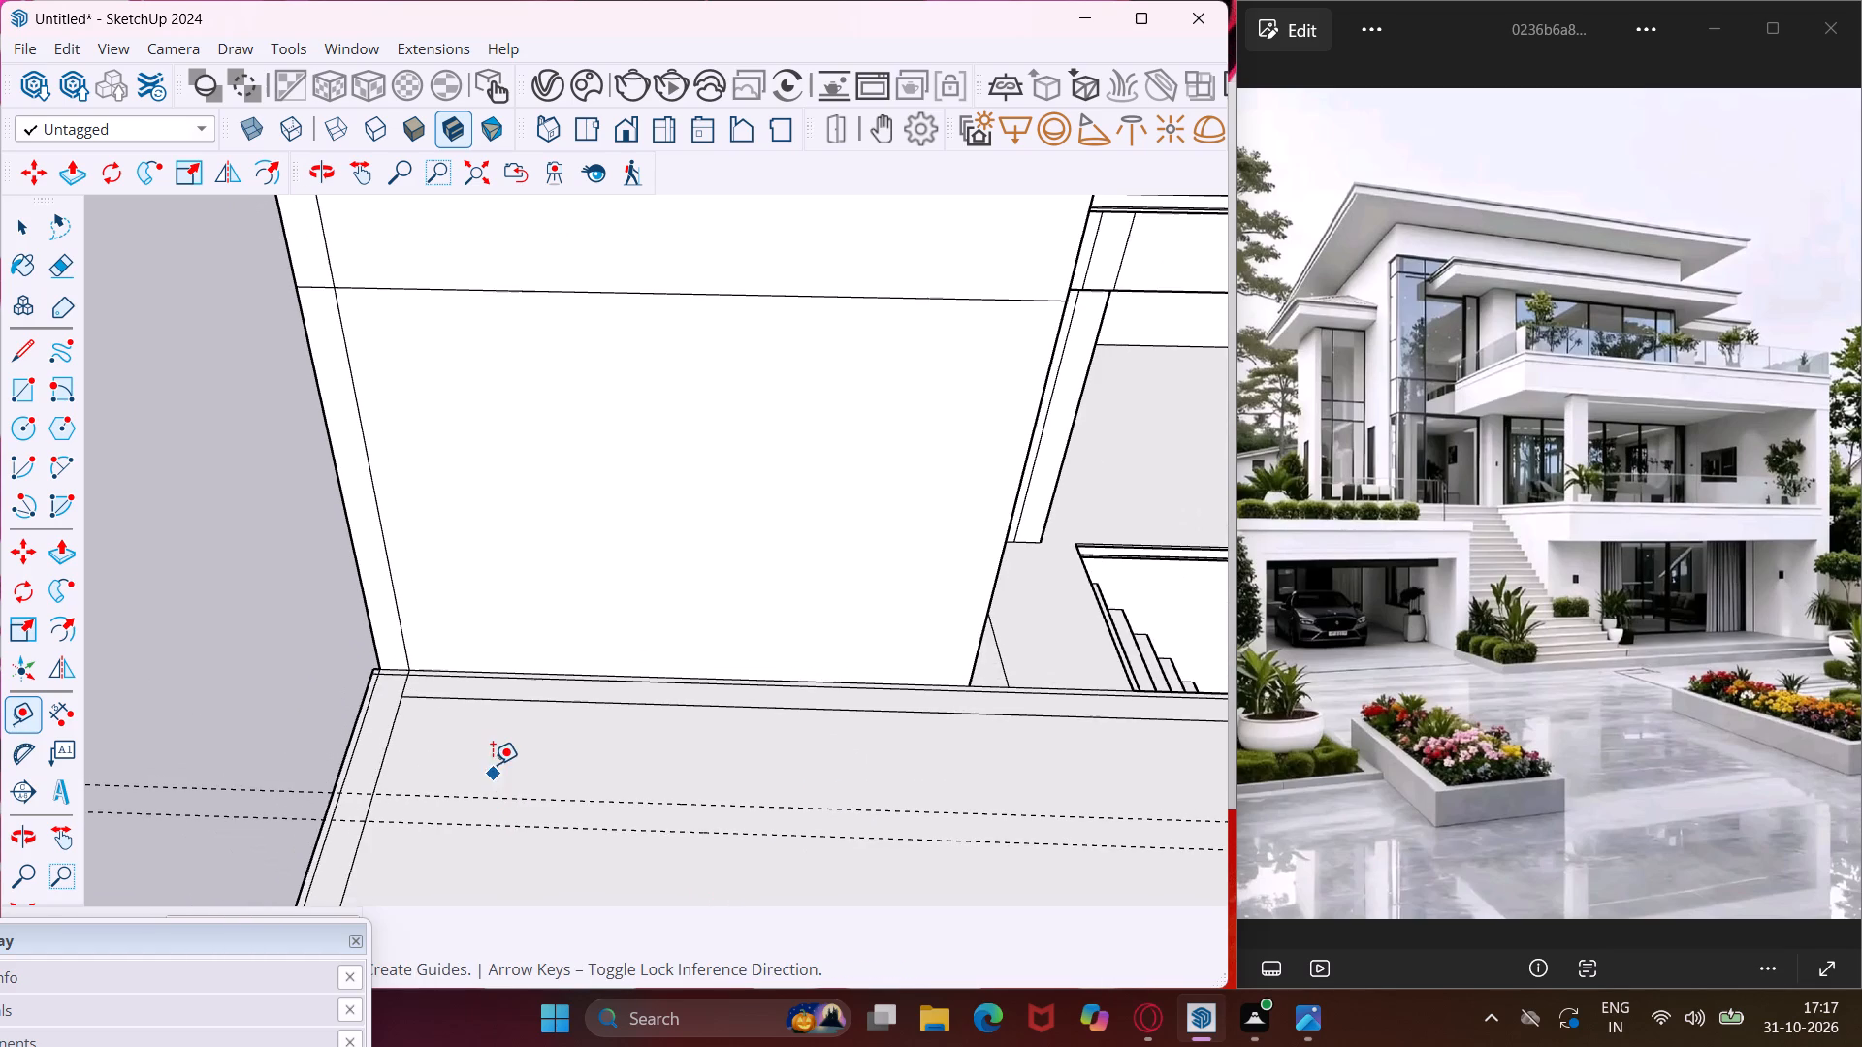
scroll(493, 763, down, 1)
click(390, 746)
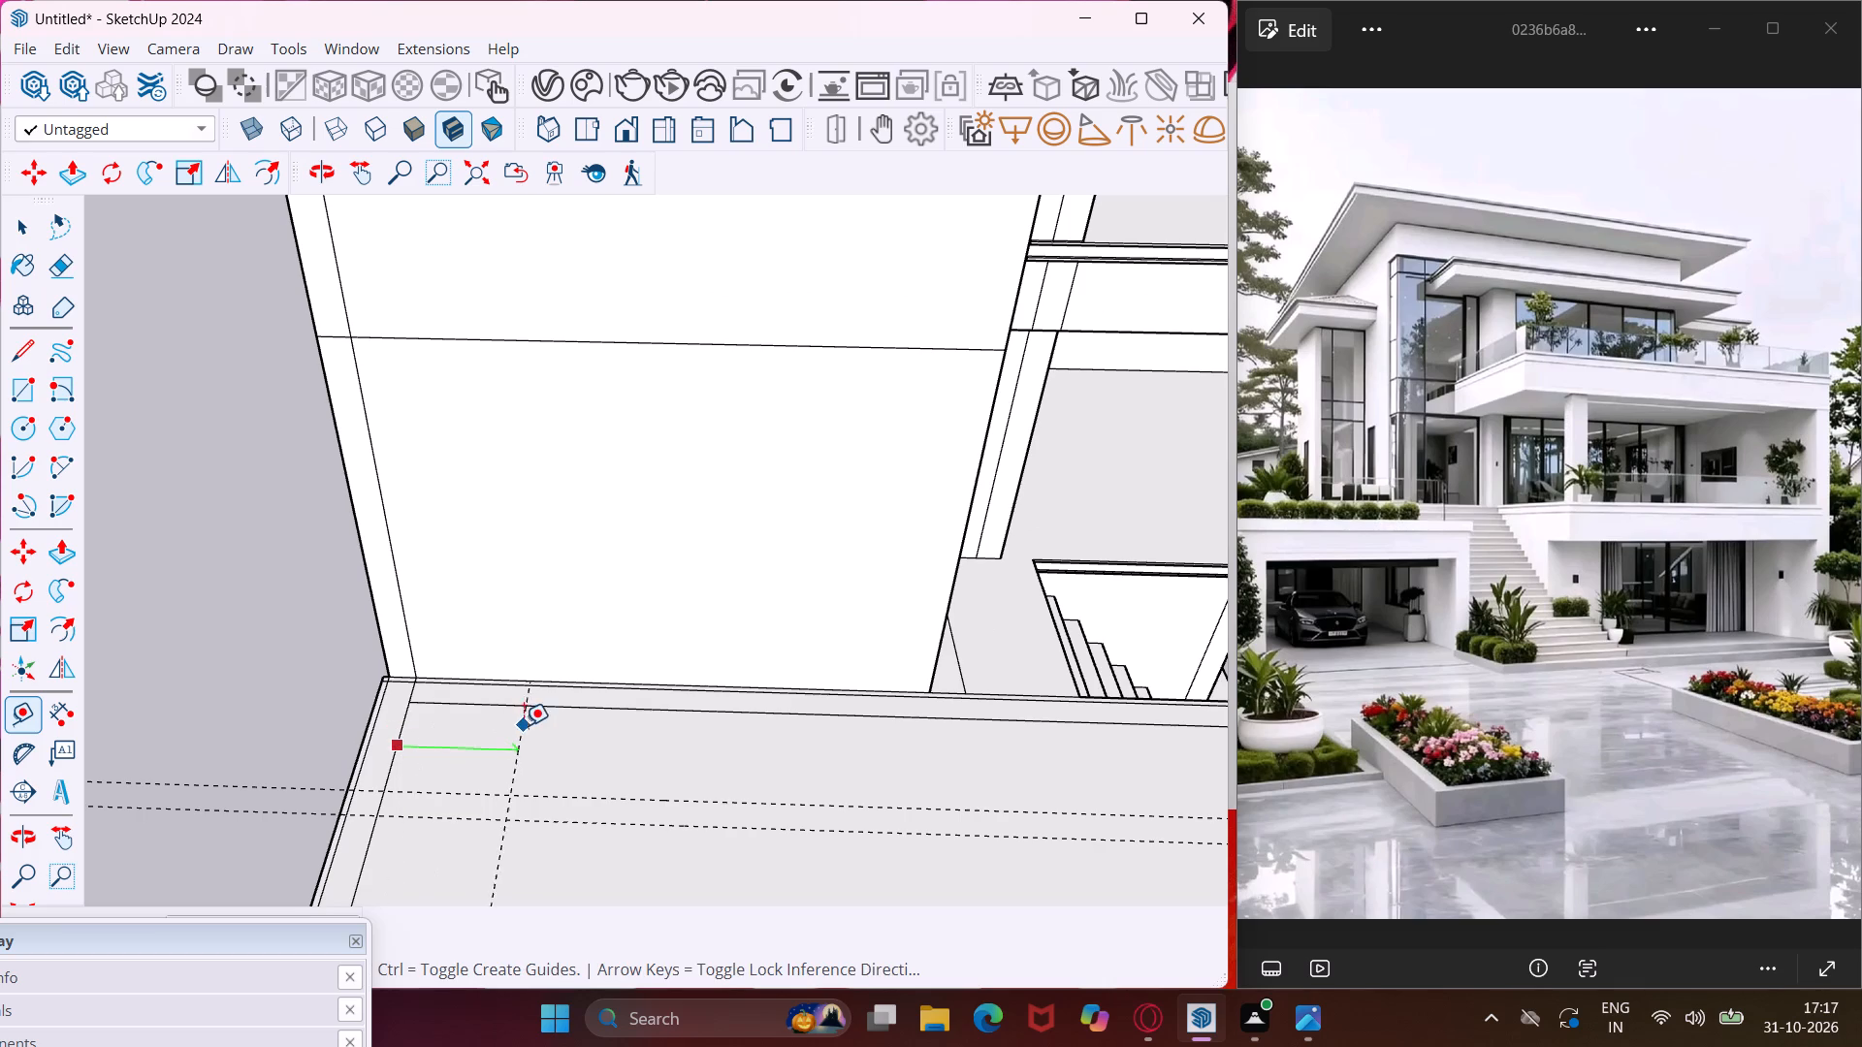
click(588, 735)
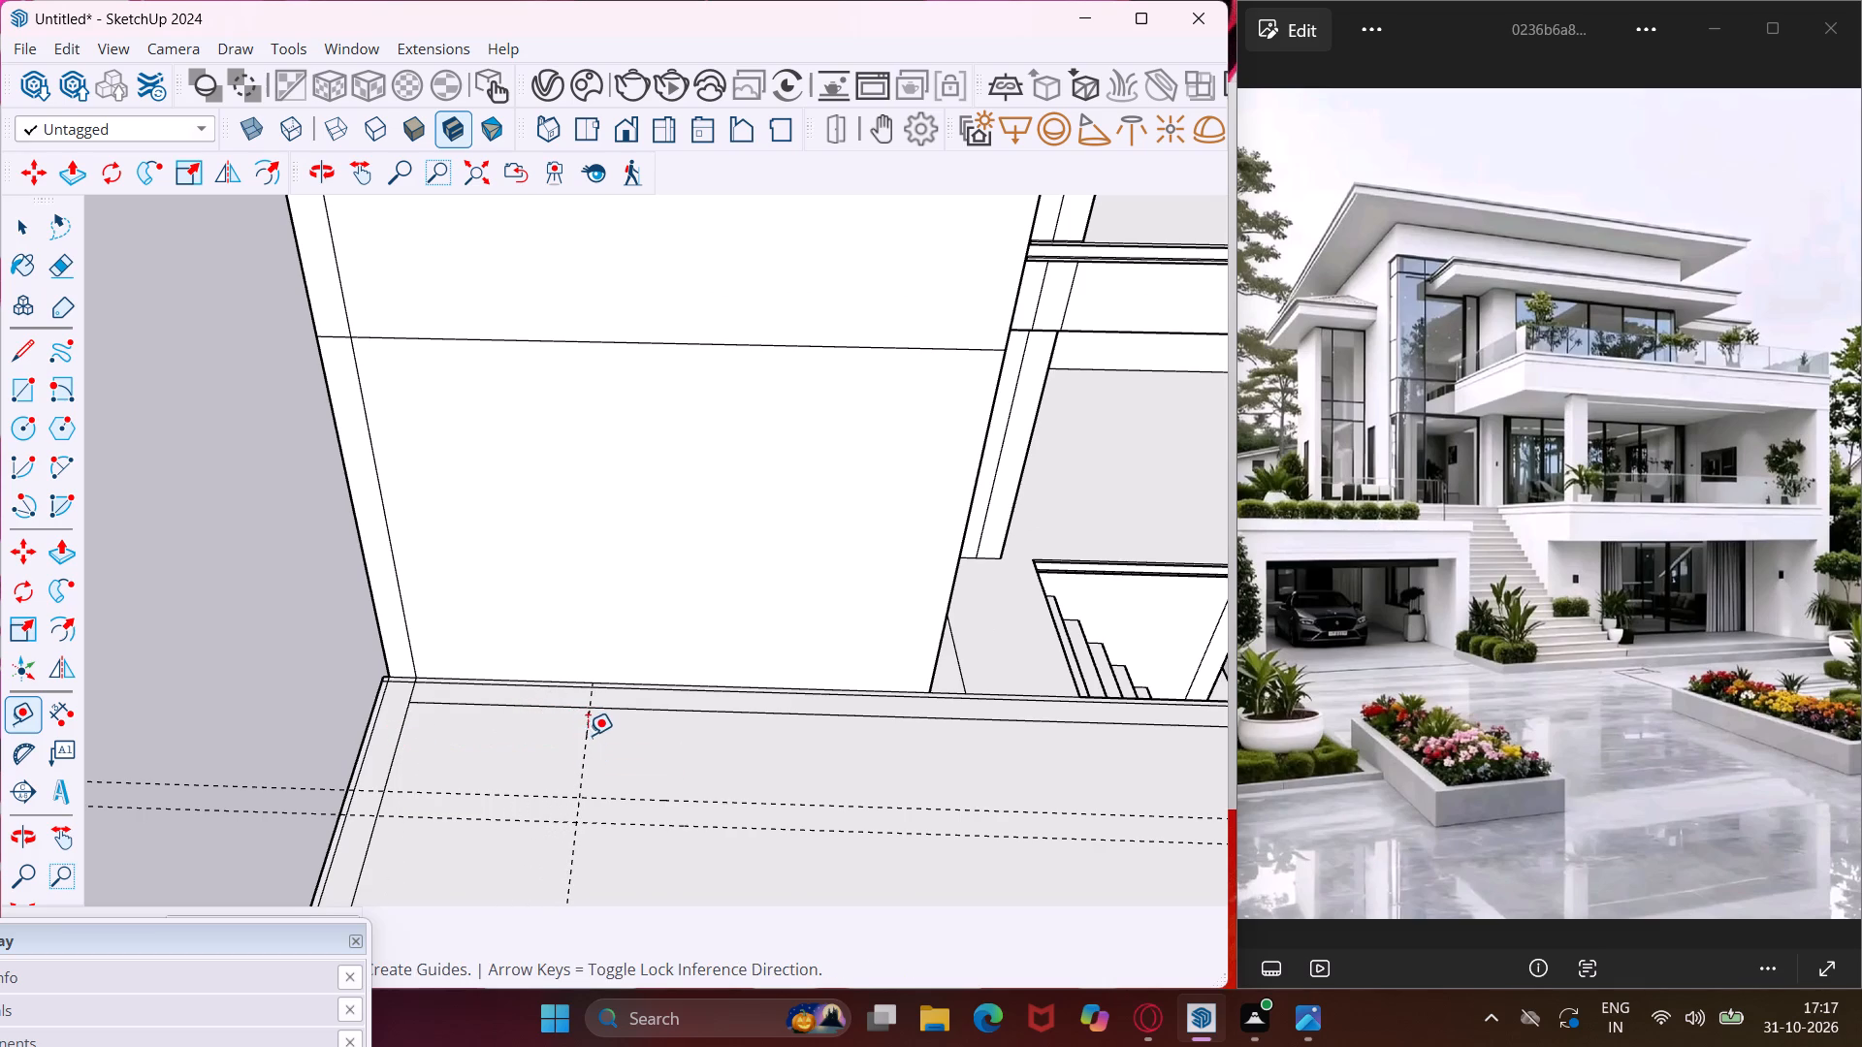
click(582, 743)
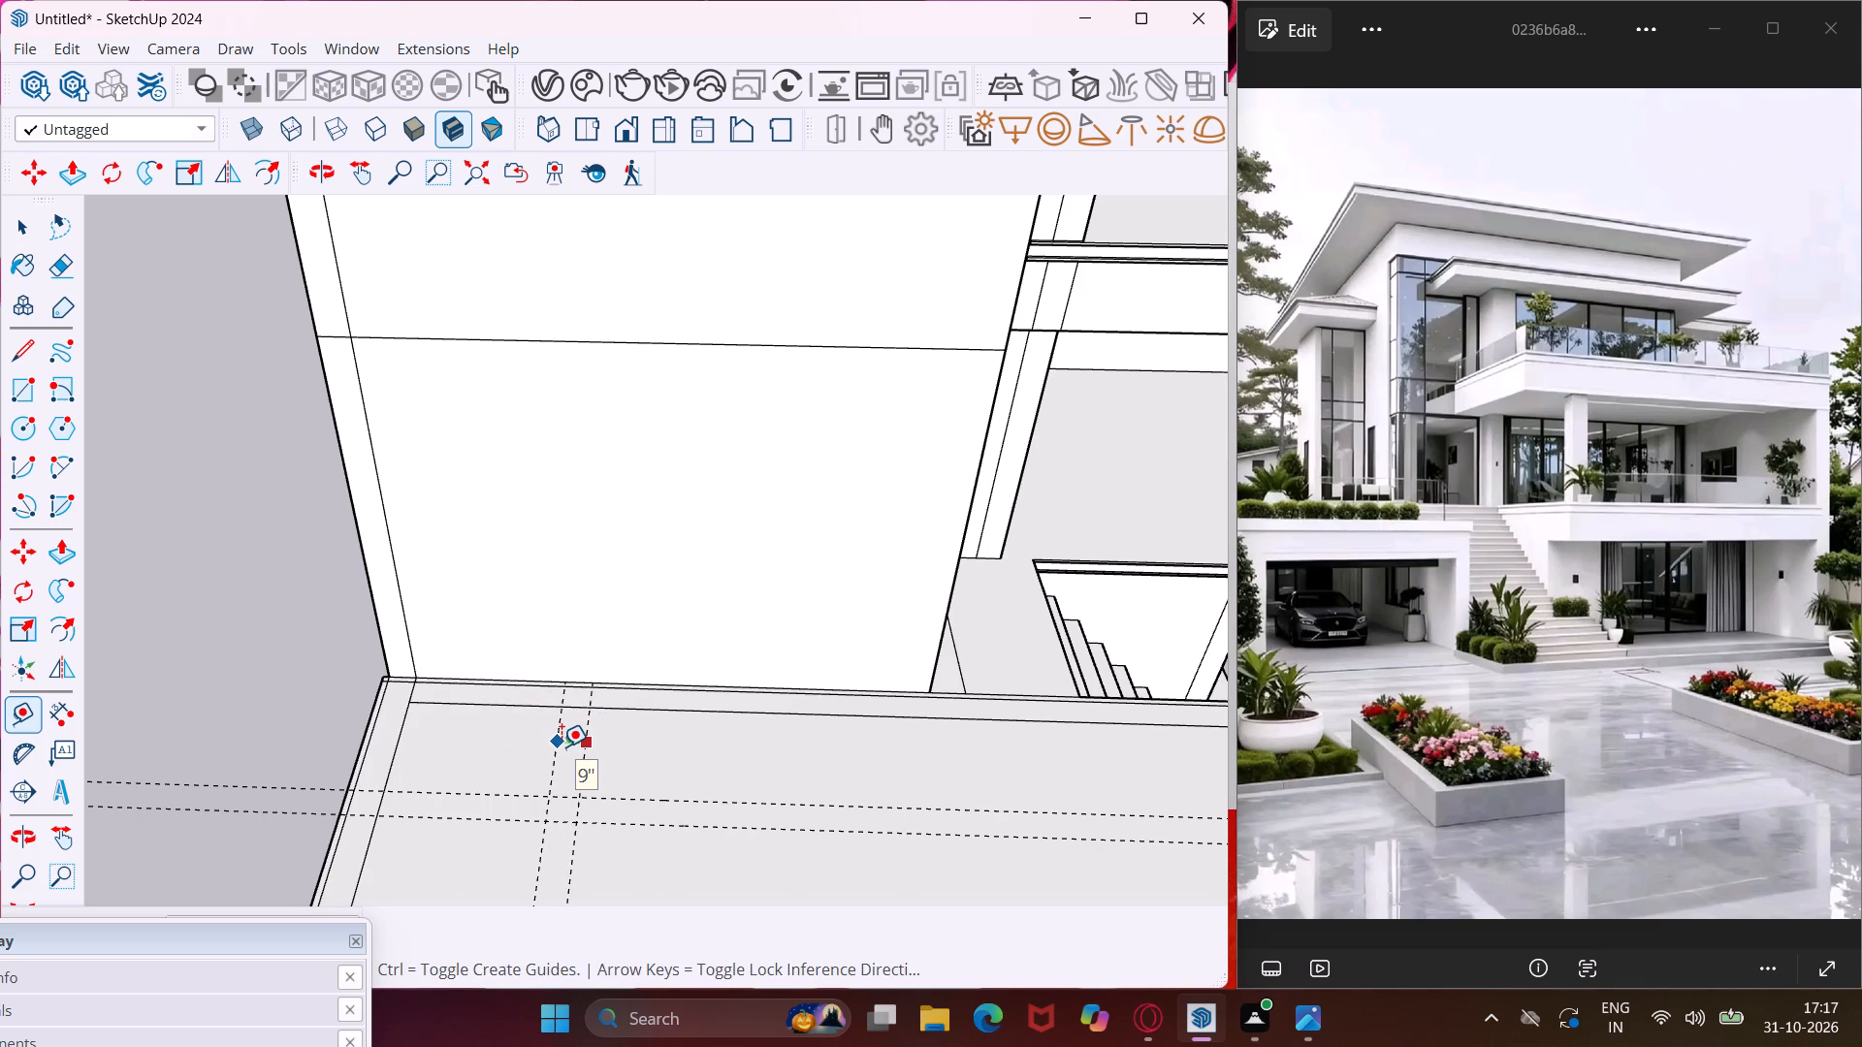
text(9")
key(Return)
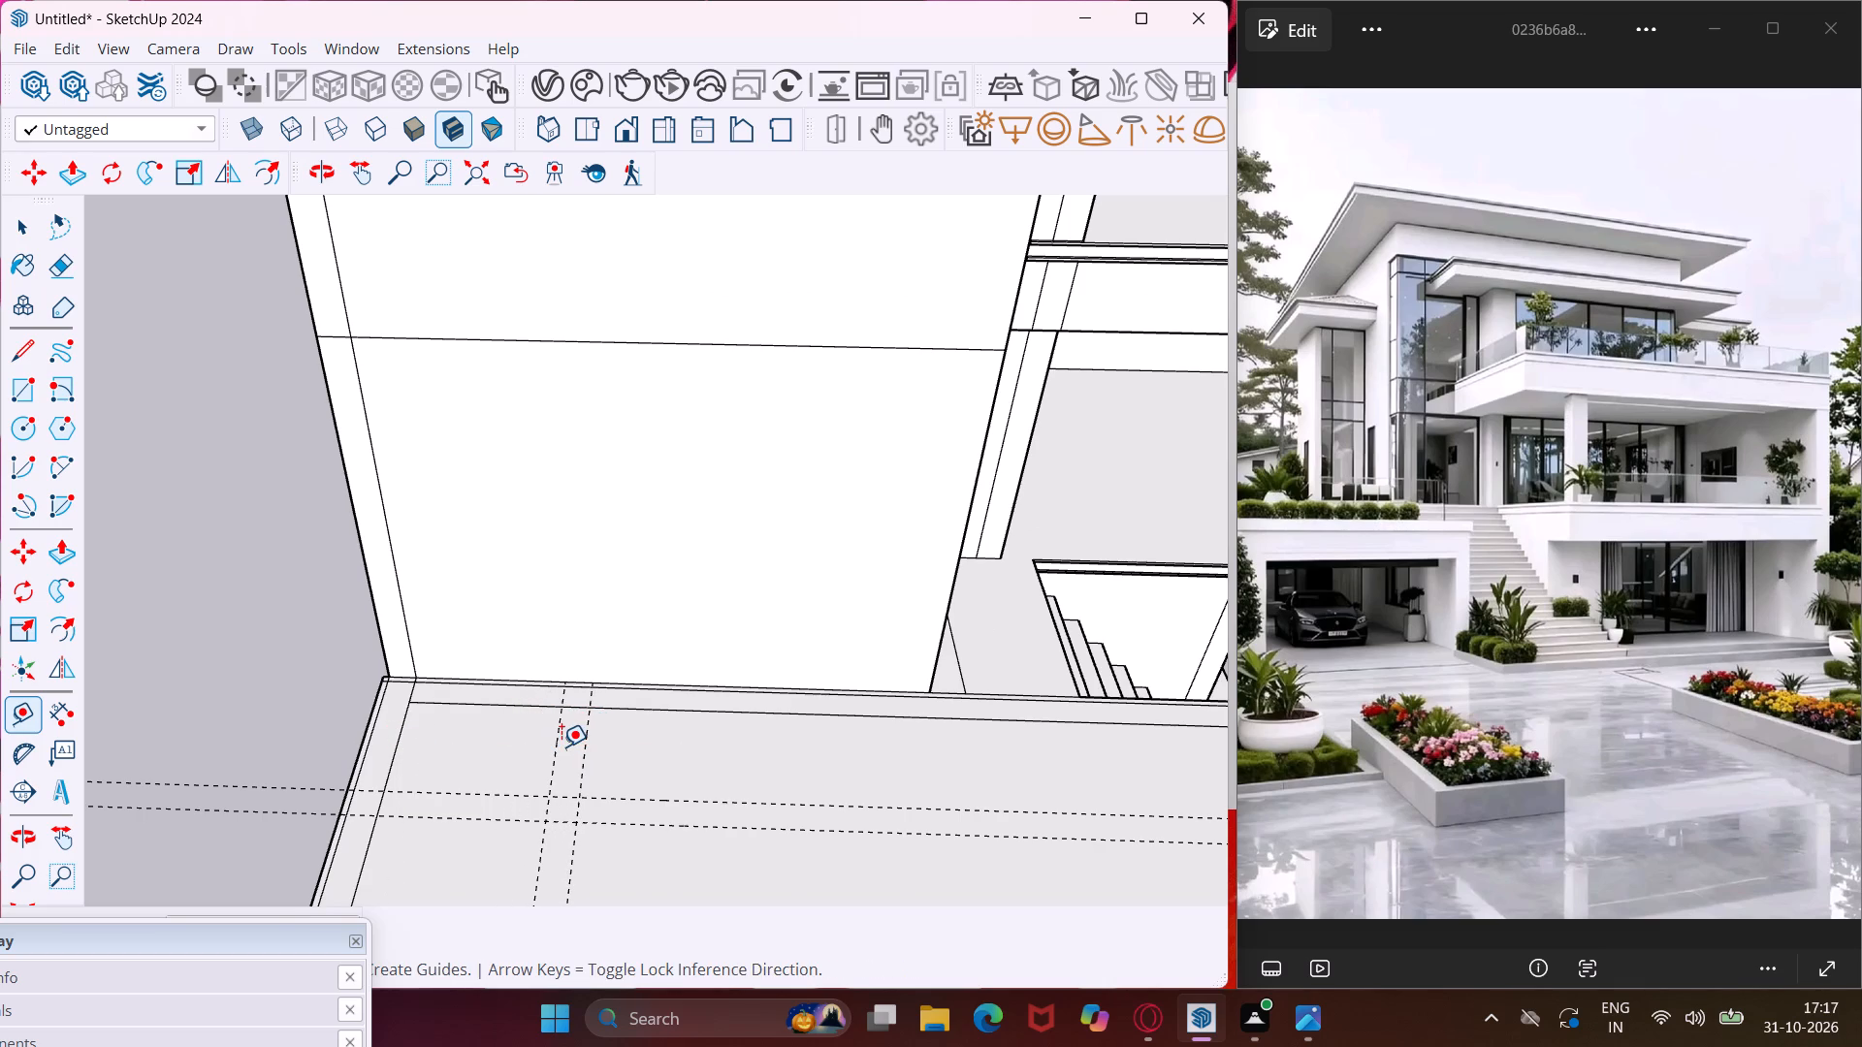
Place another pair of crosswise guides farther along the garage roof, the first offset freehand and the second 9" beyond it.
scroll(562, 746, up, 4)
click(594, 762)
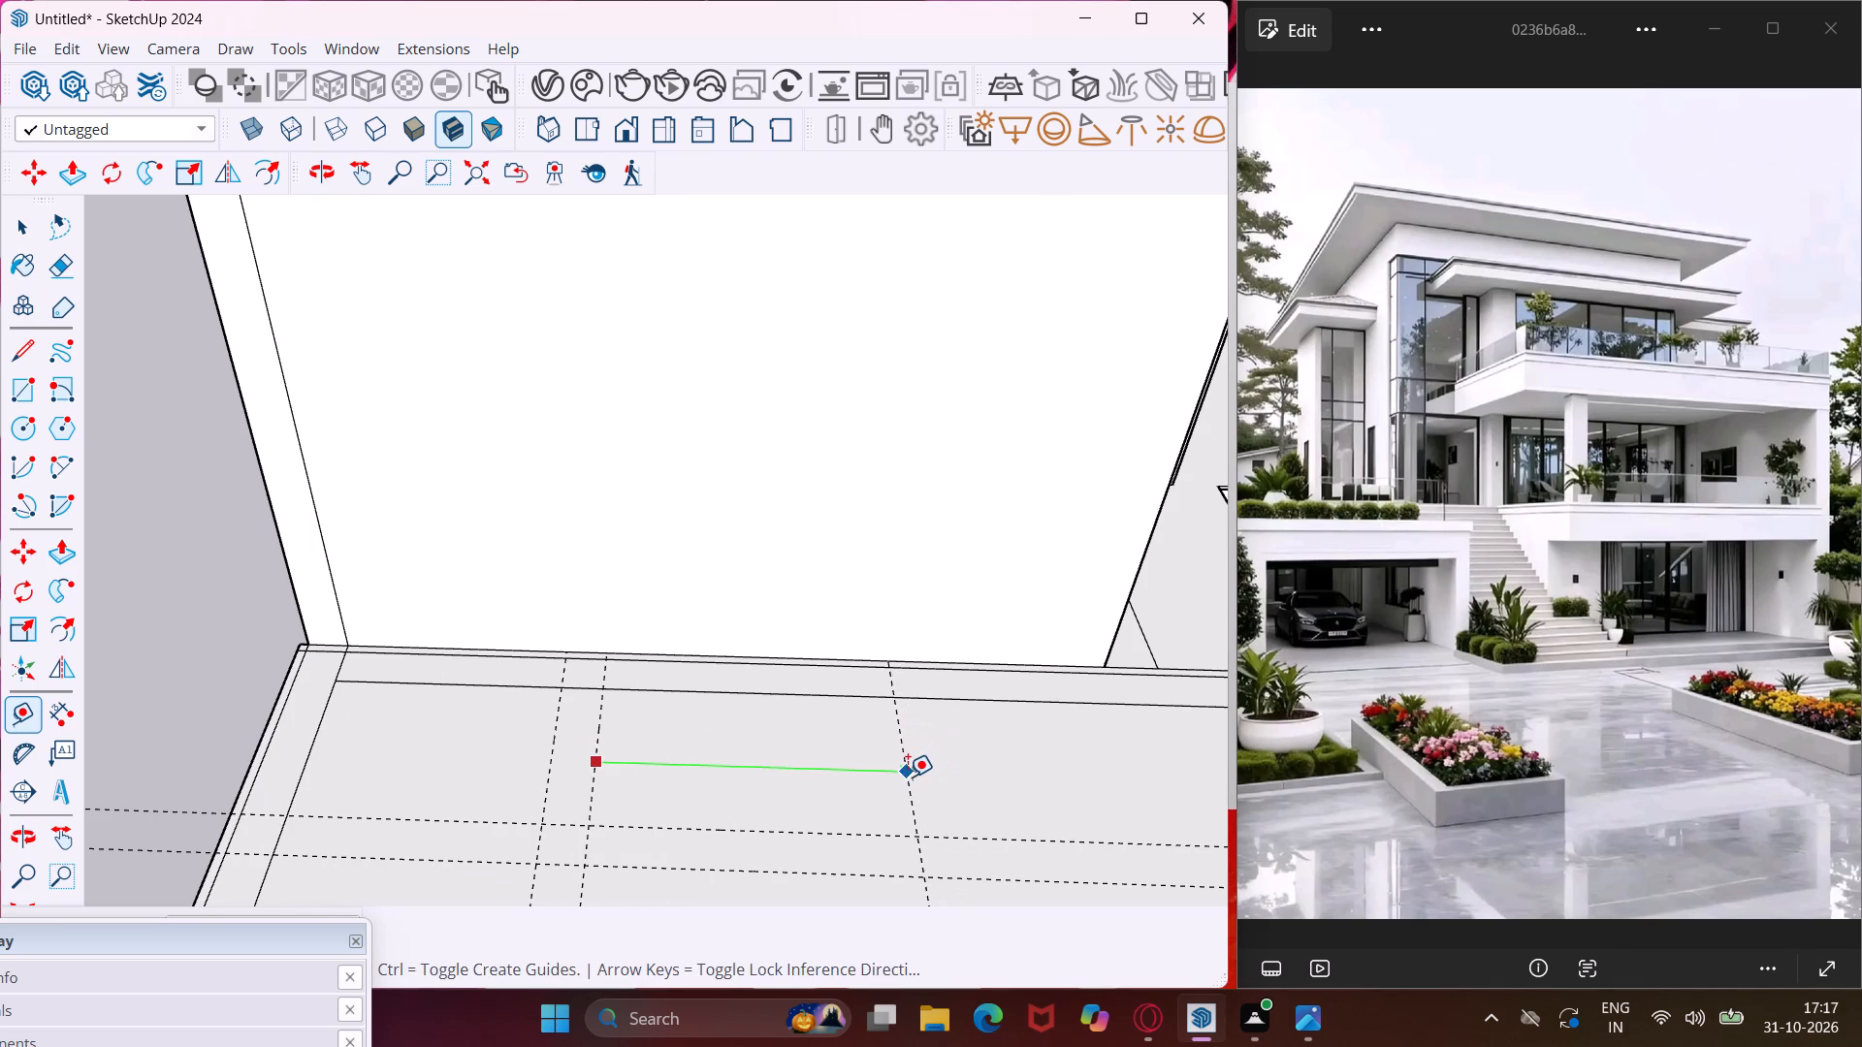
click(908, 777)
scroll(909, 789, up, 3)
click(909, 793)
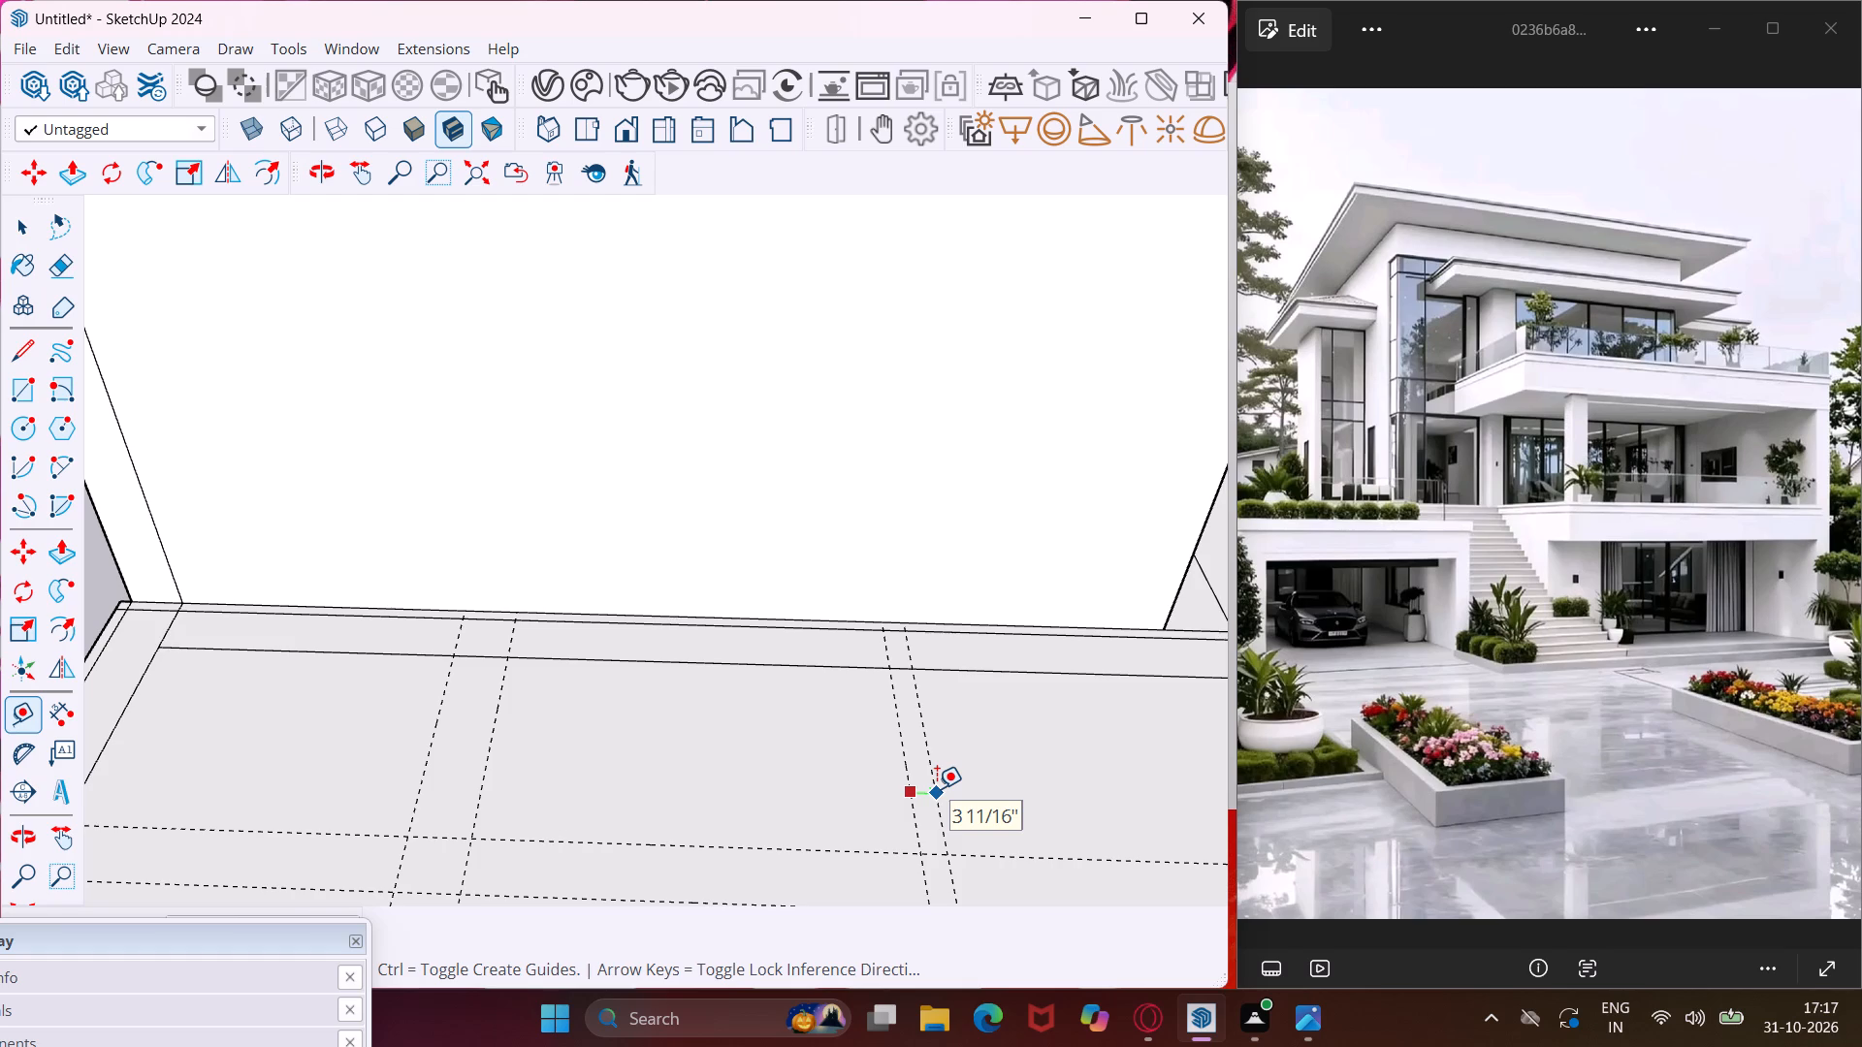
text(9")
key(Return)
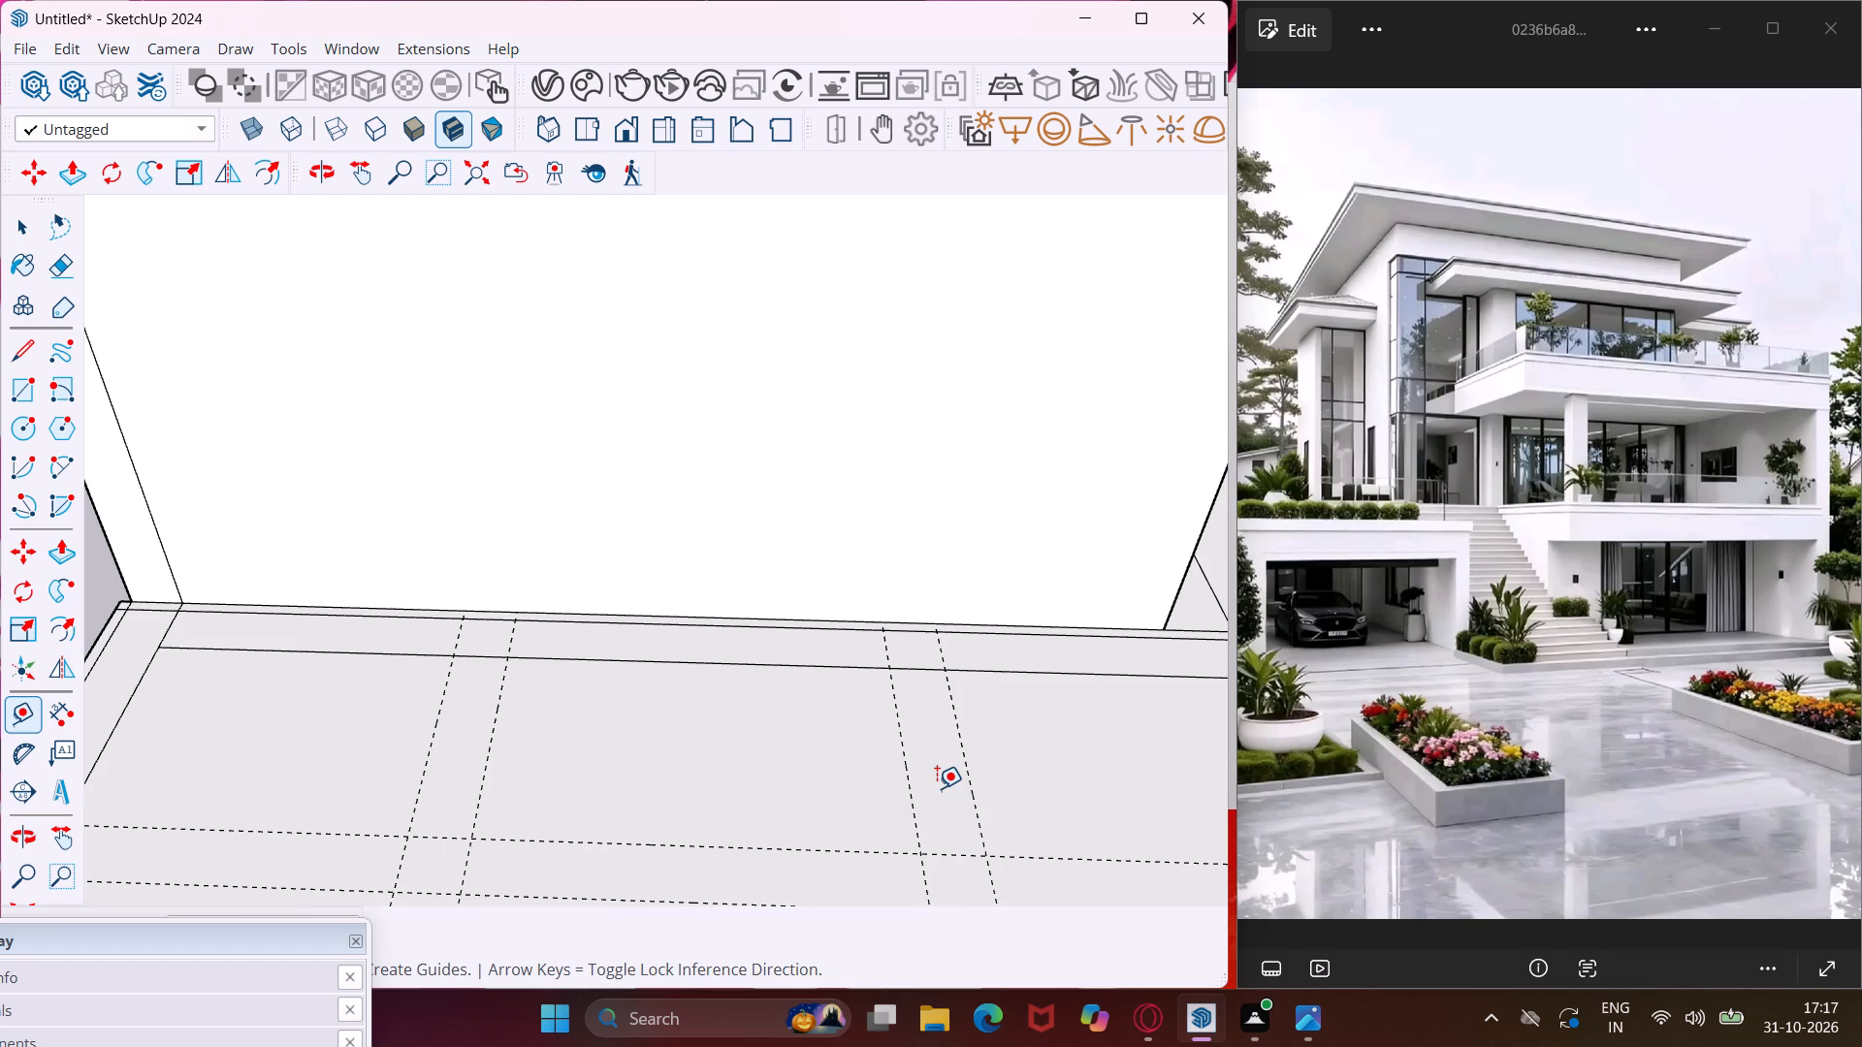
key(Escape)
key(space)
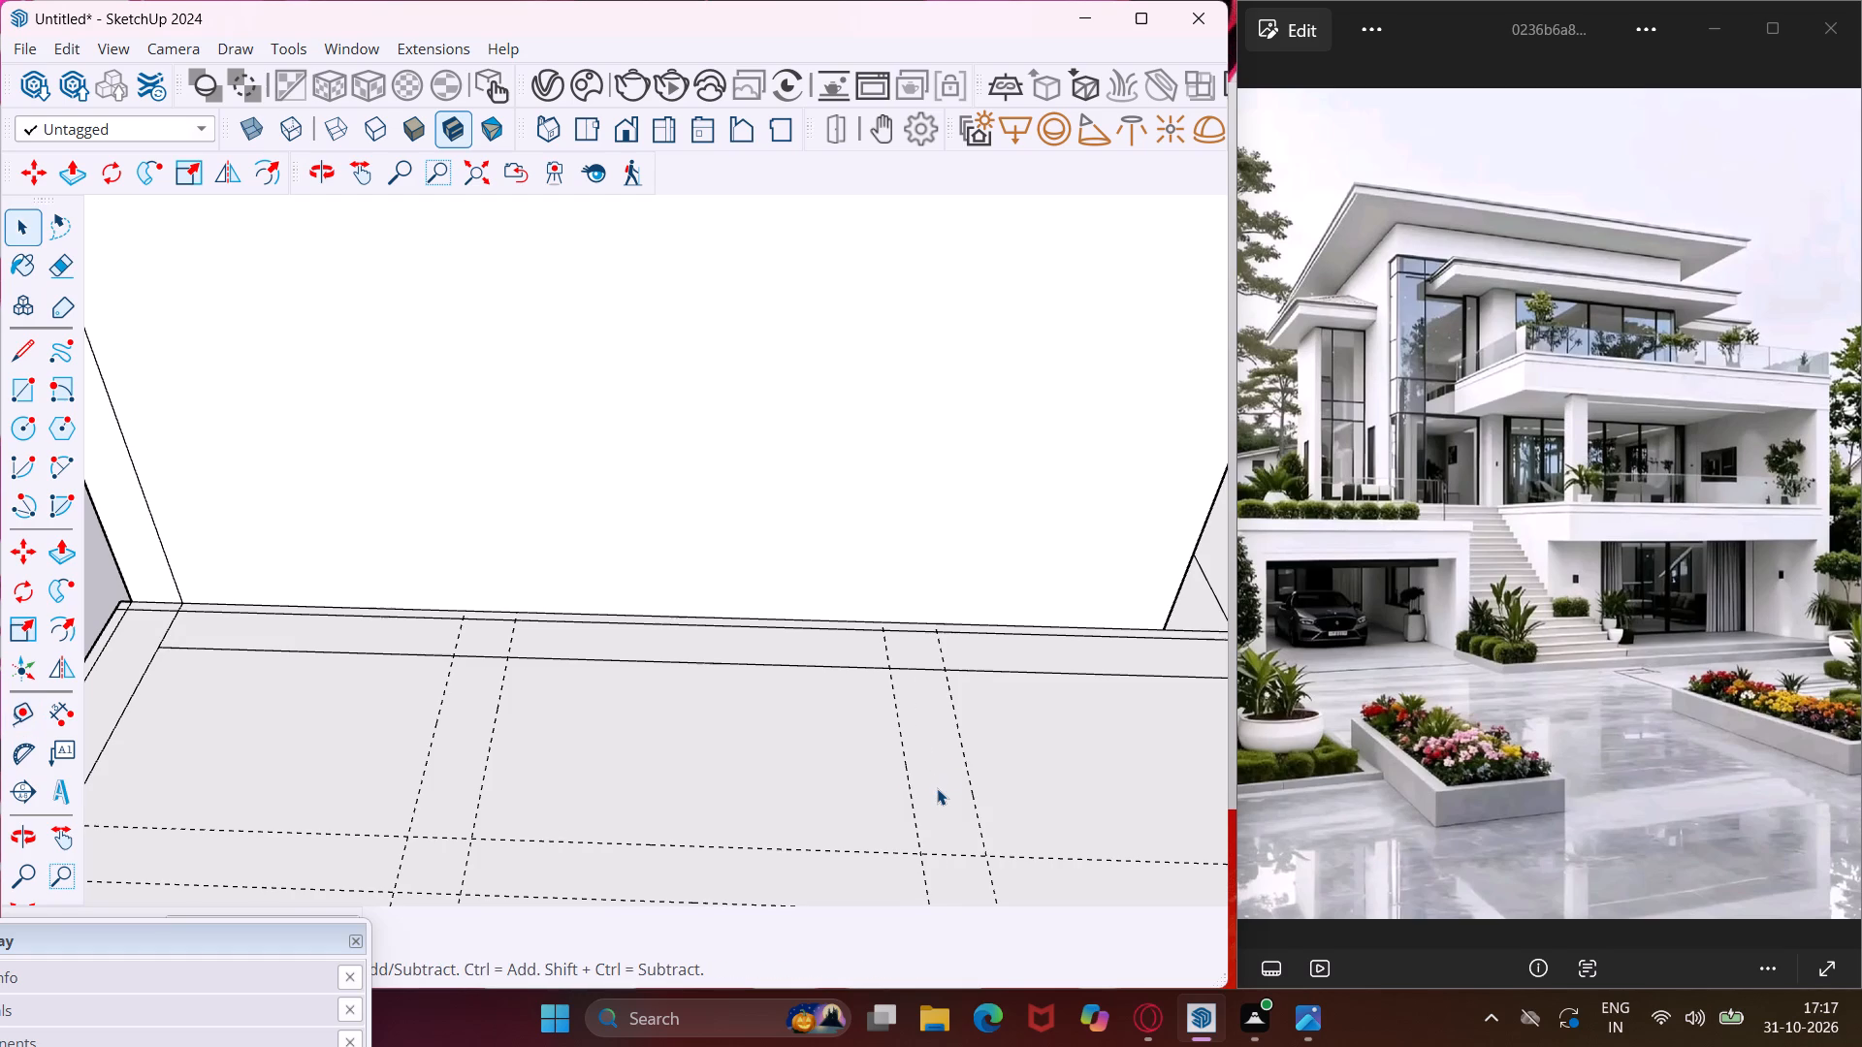
Draw a narrow rectangle on the garage roof between the two lengthwise guides, spanning from the first to the last crosswise guide.
scroll(806, 737, down, 5)
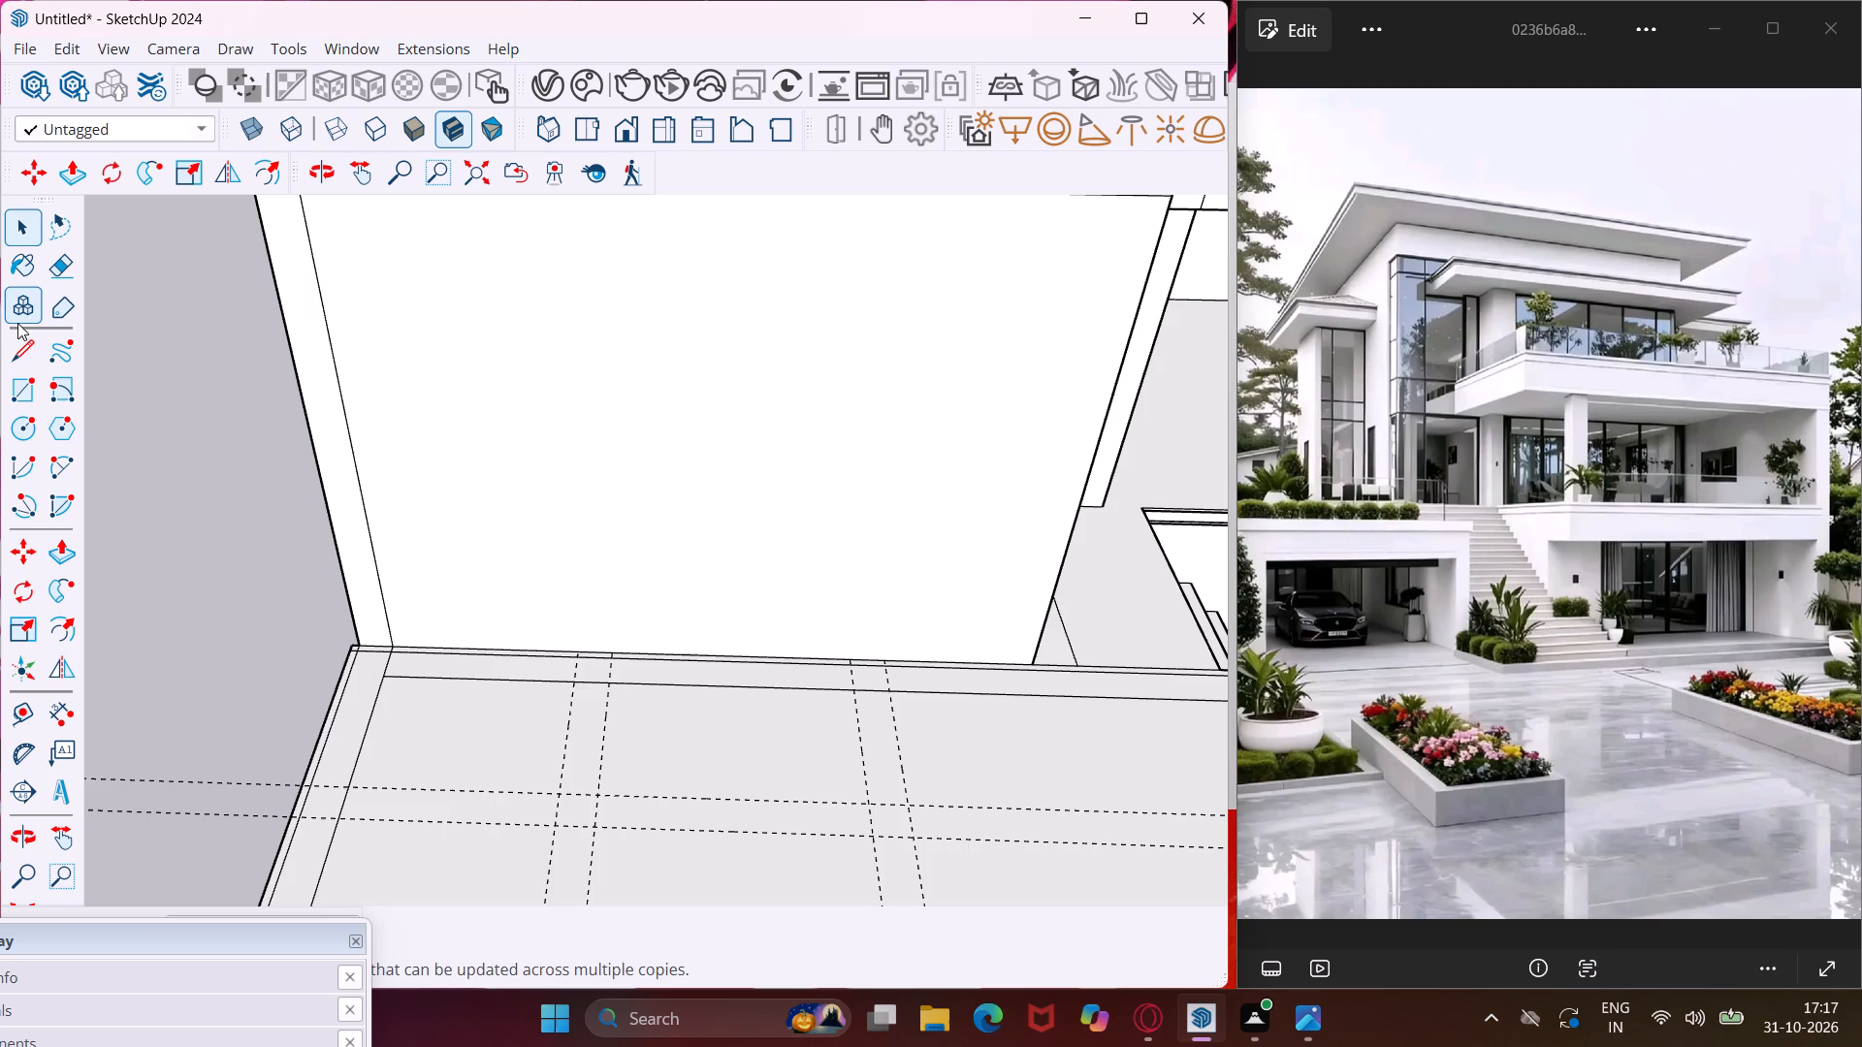
click(17, 406)
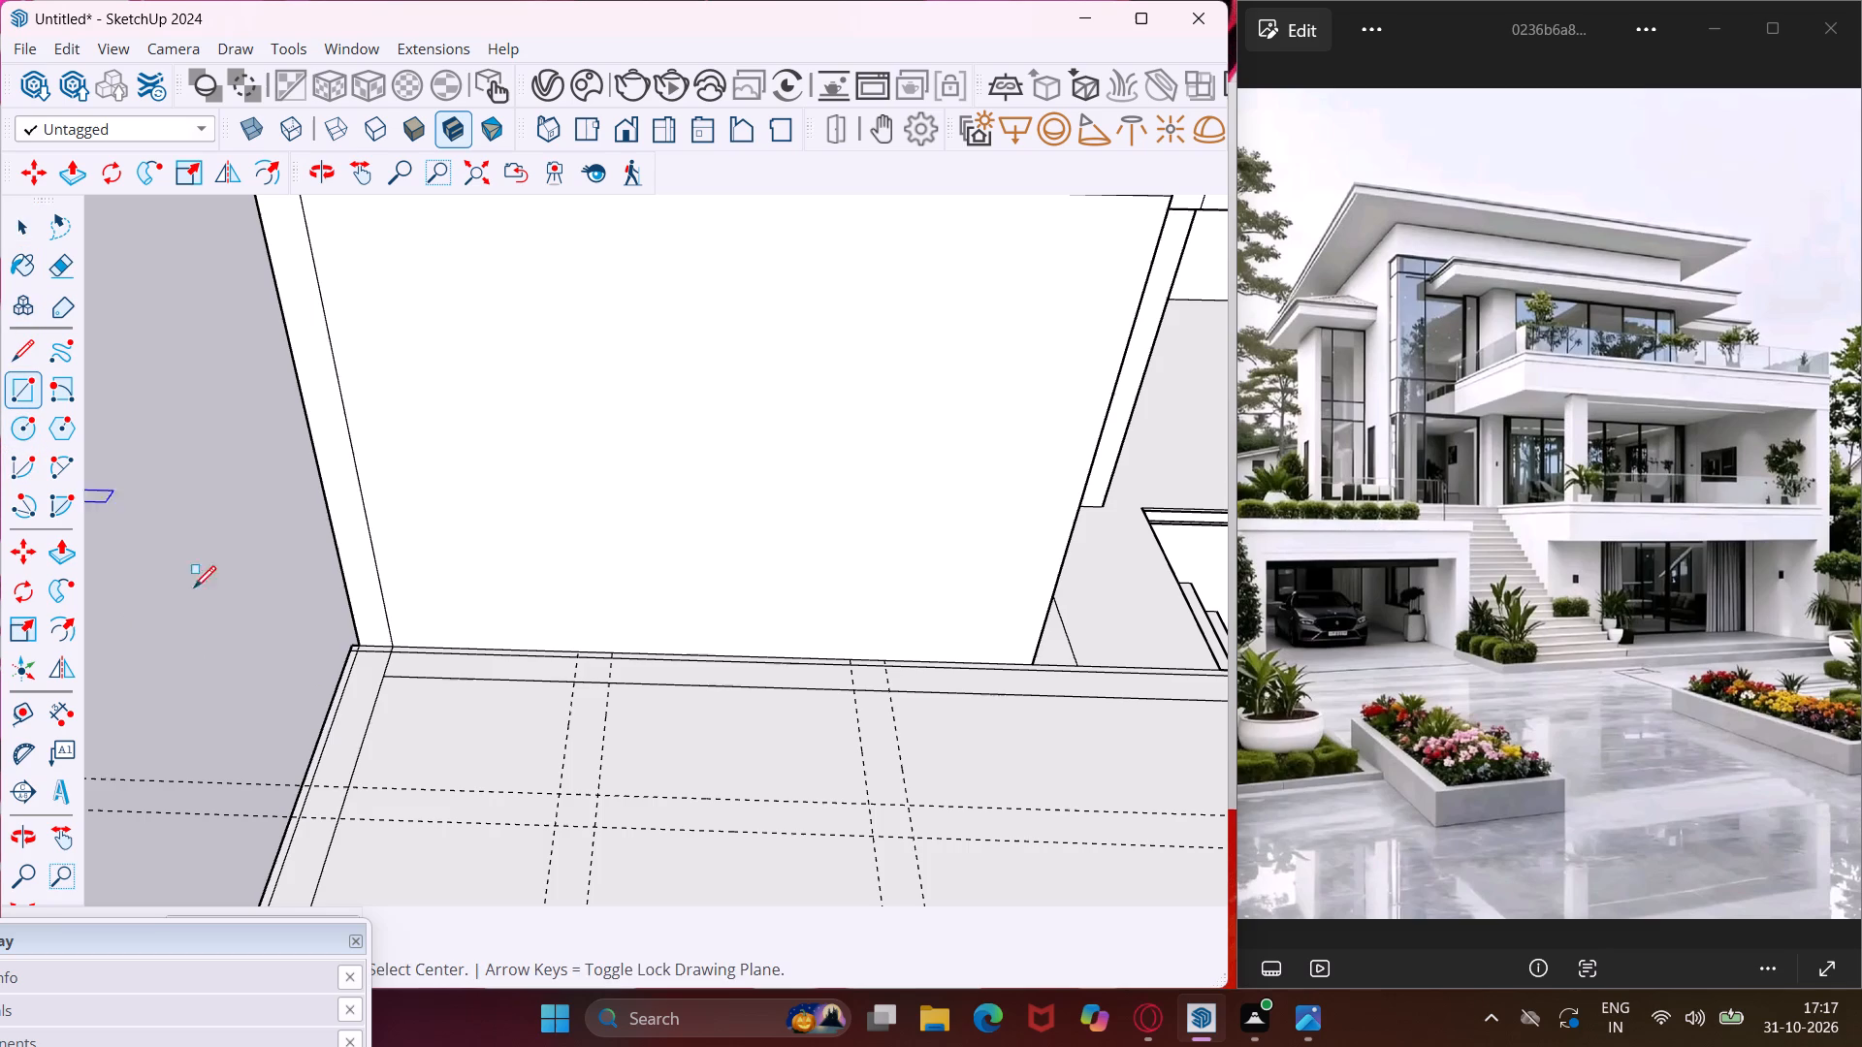
click(559, 789)
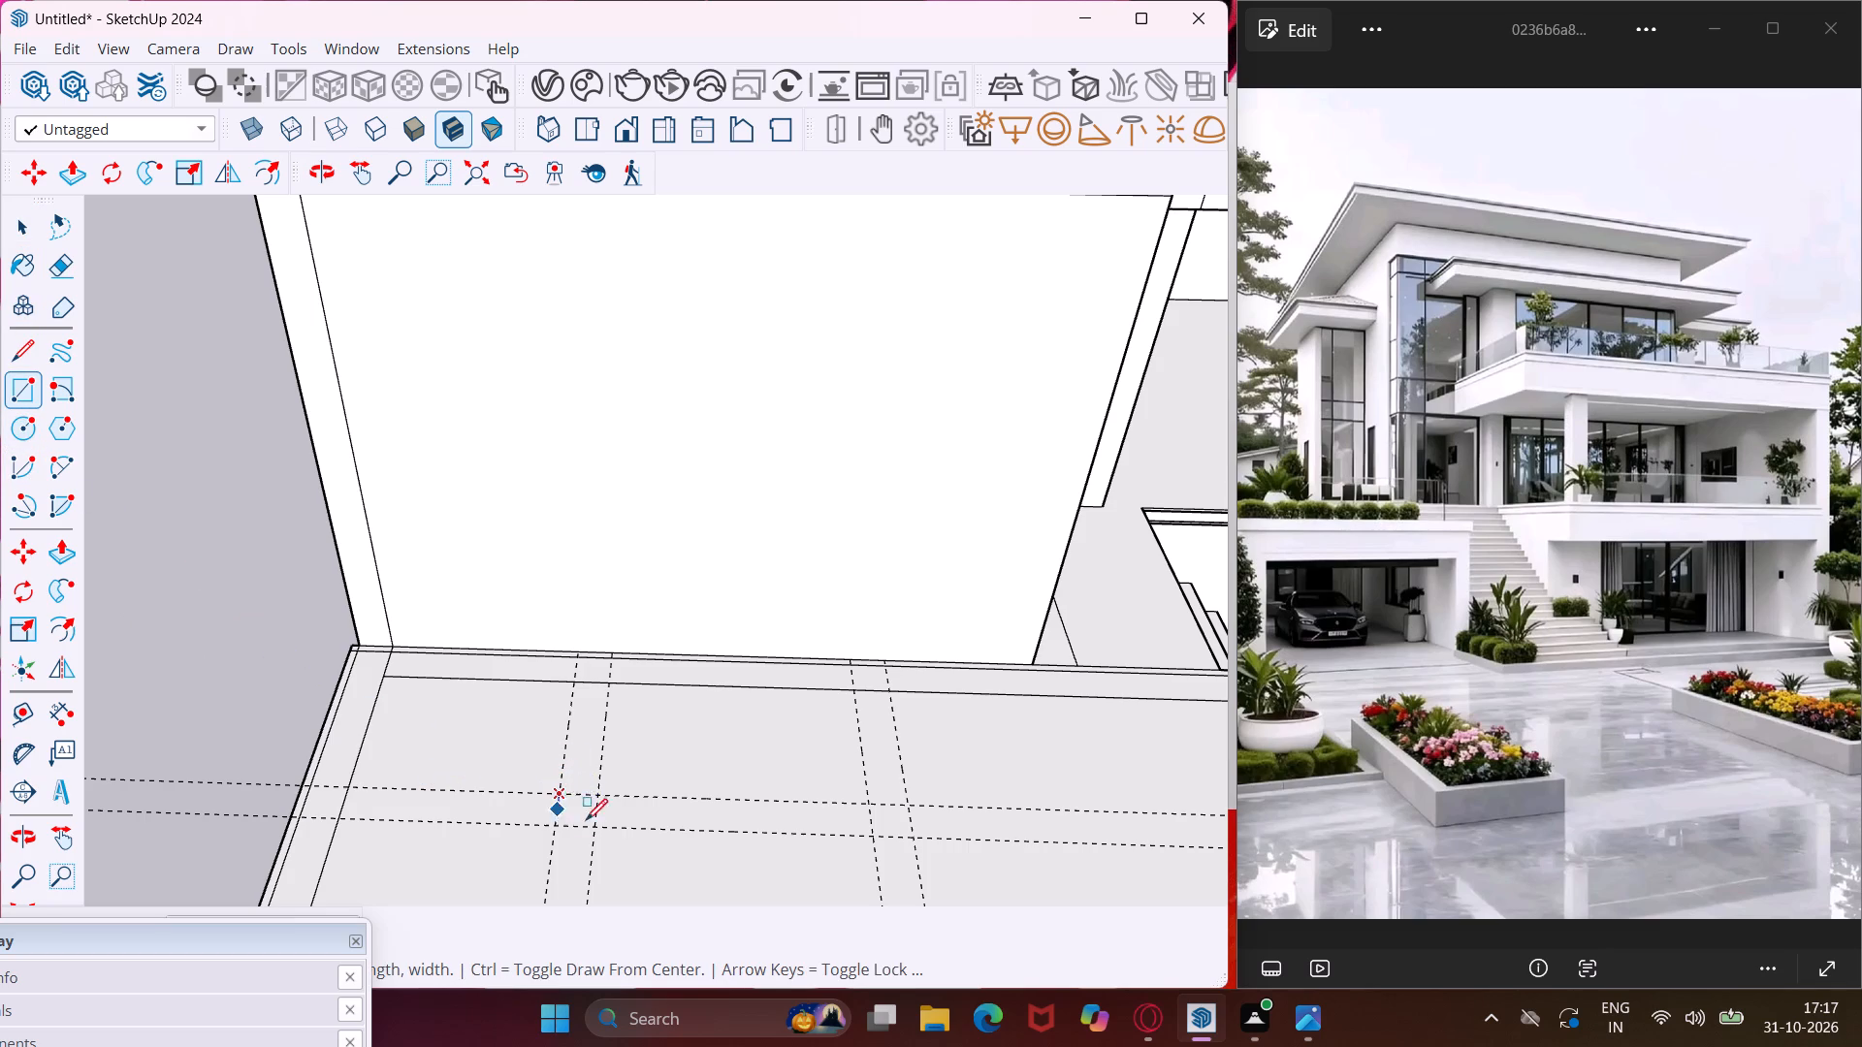
click(914, 838)
key(Escape)
key(space)
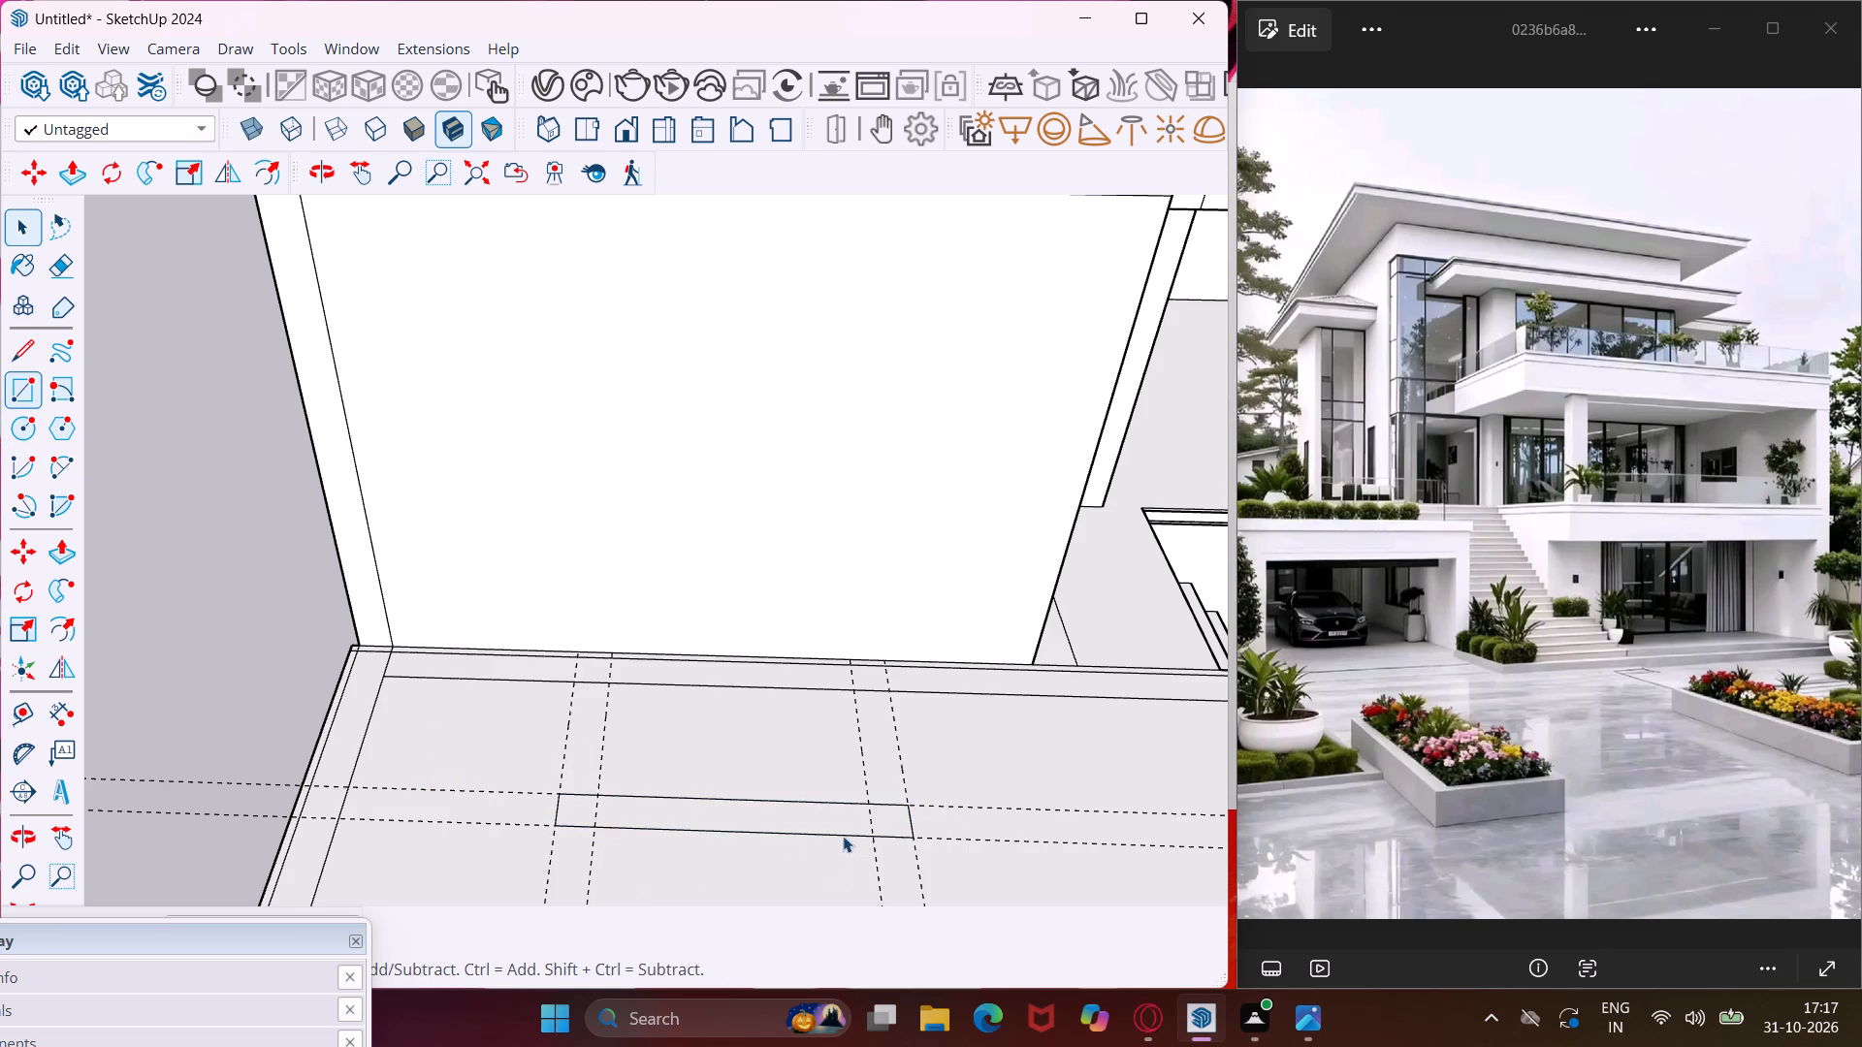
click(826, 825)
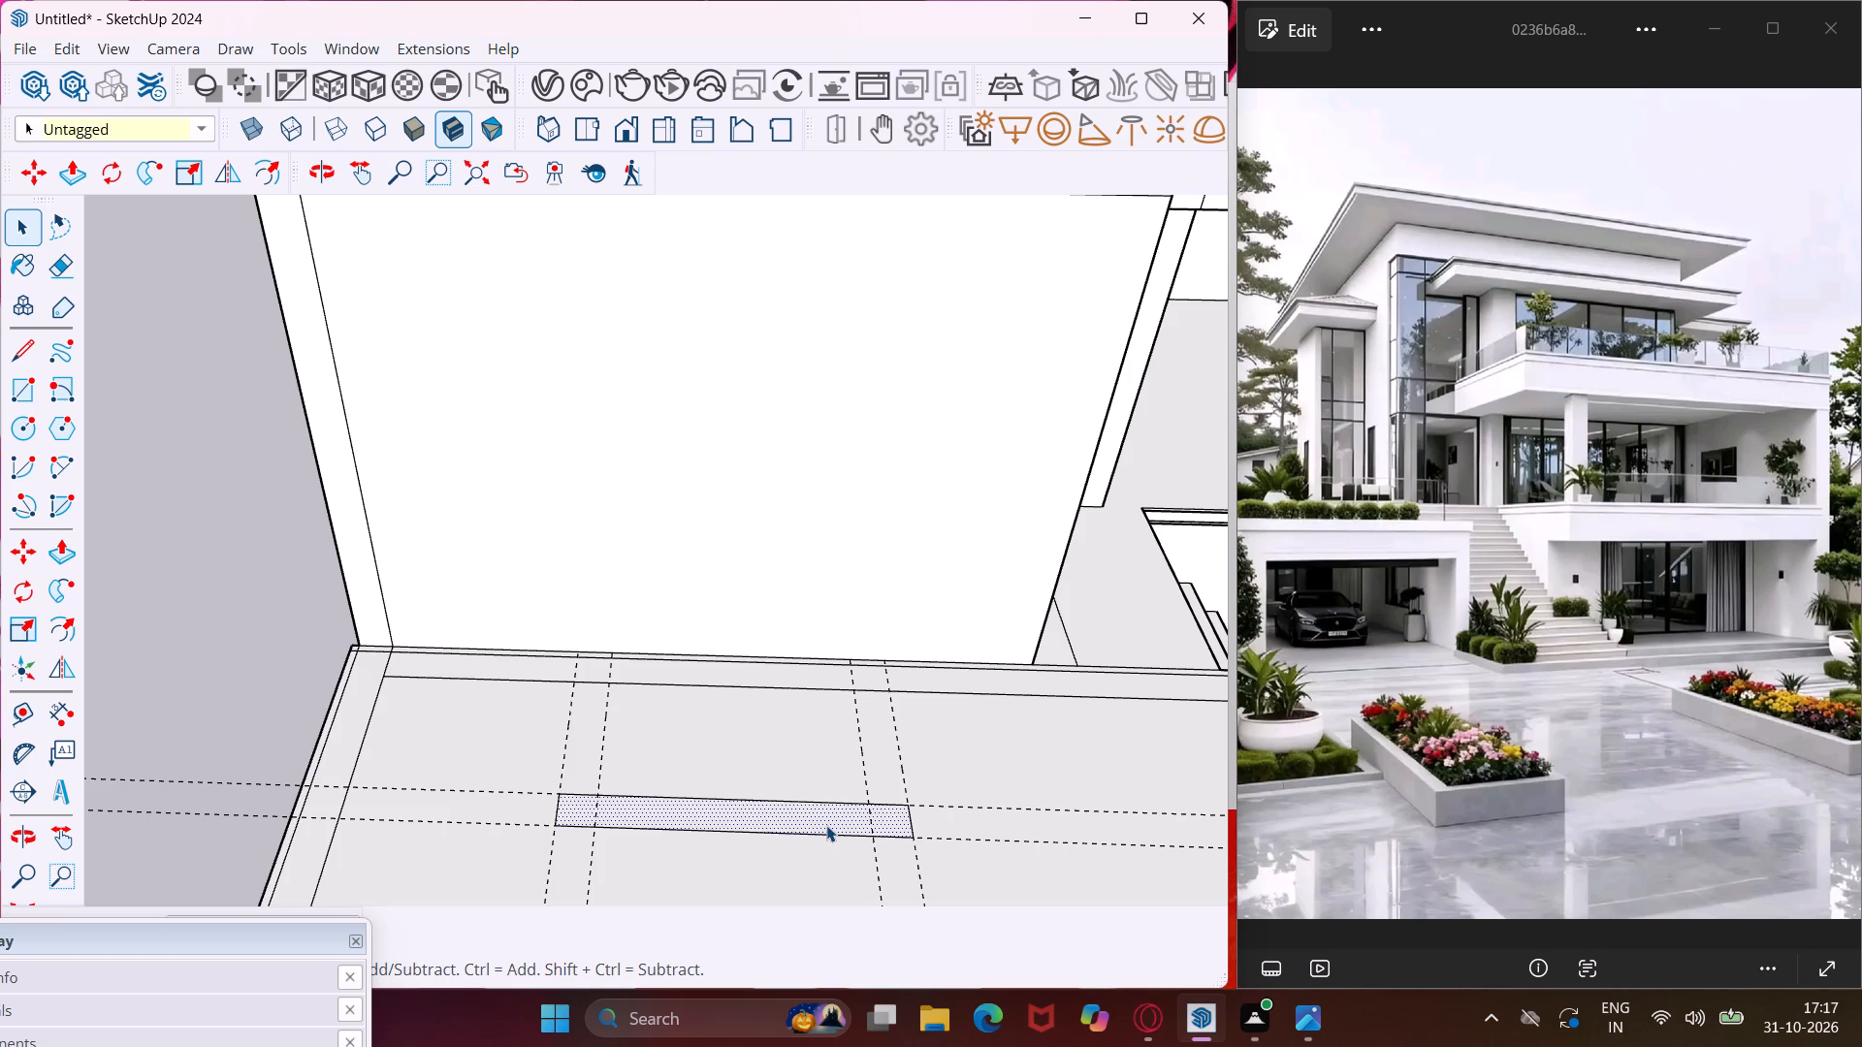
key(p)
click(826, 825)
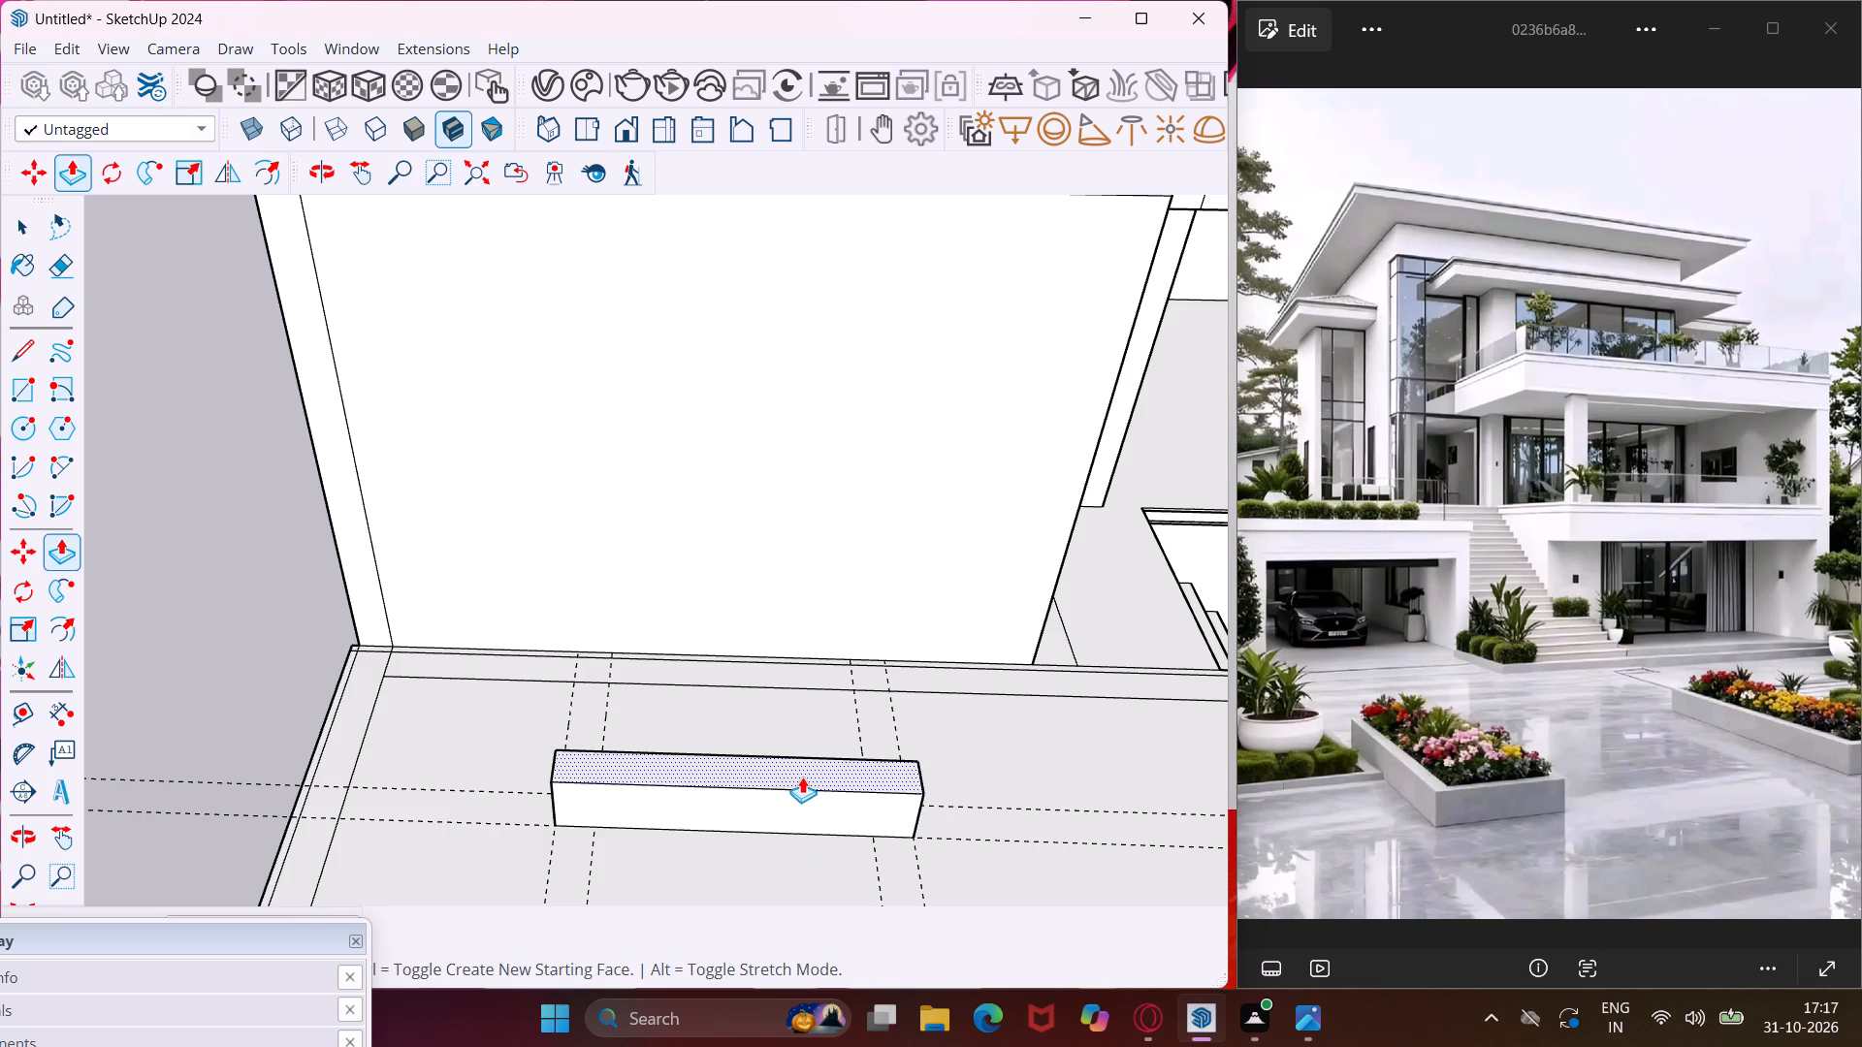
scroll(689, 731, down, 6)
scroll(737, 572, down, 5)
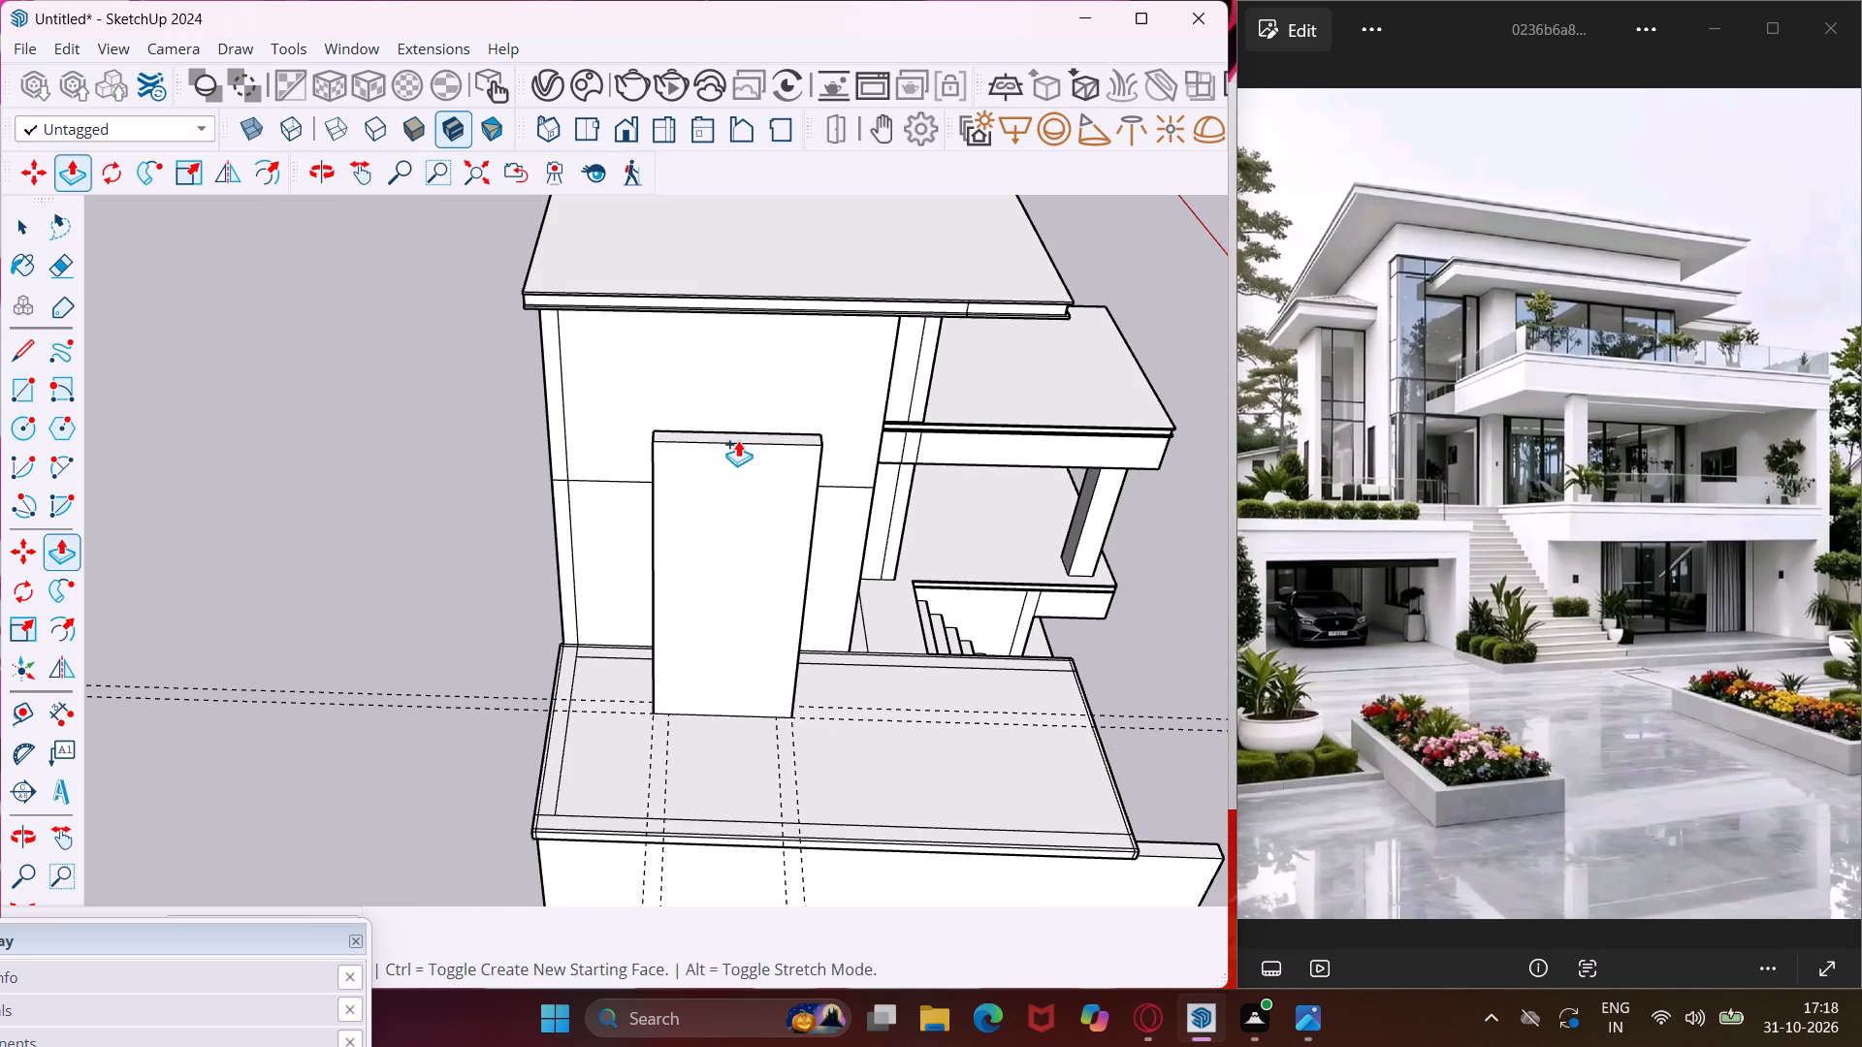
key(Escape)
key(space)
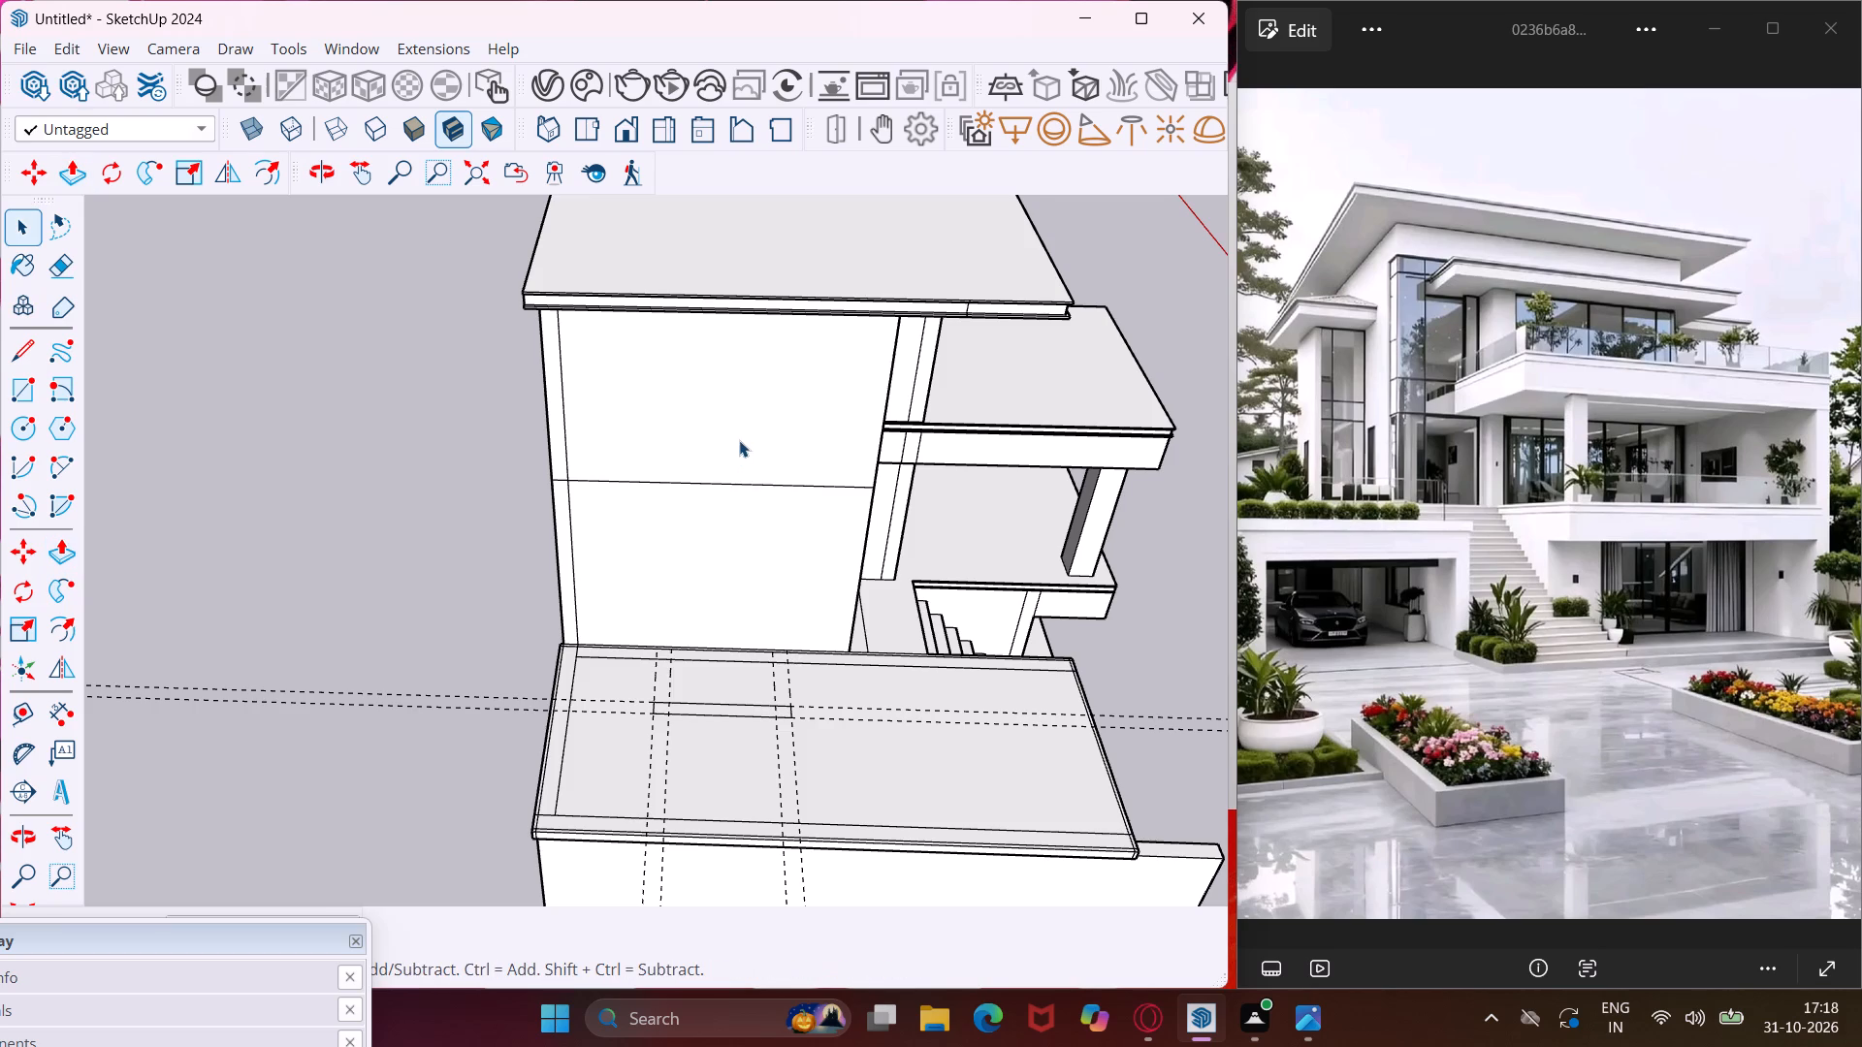
Place two vertical guides on the tall wall, one about 4' 9" from its outer edge and one above the farthest crosswise roof guide.
middle_drag(739, 438, 675, 339)
scroll(671, 465, up, 5)
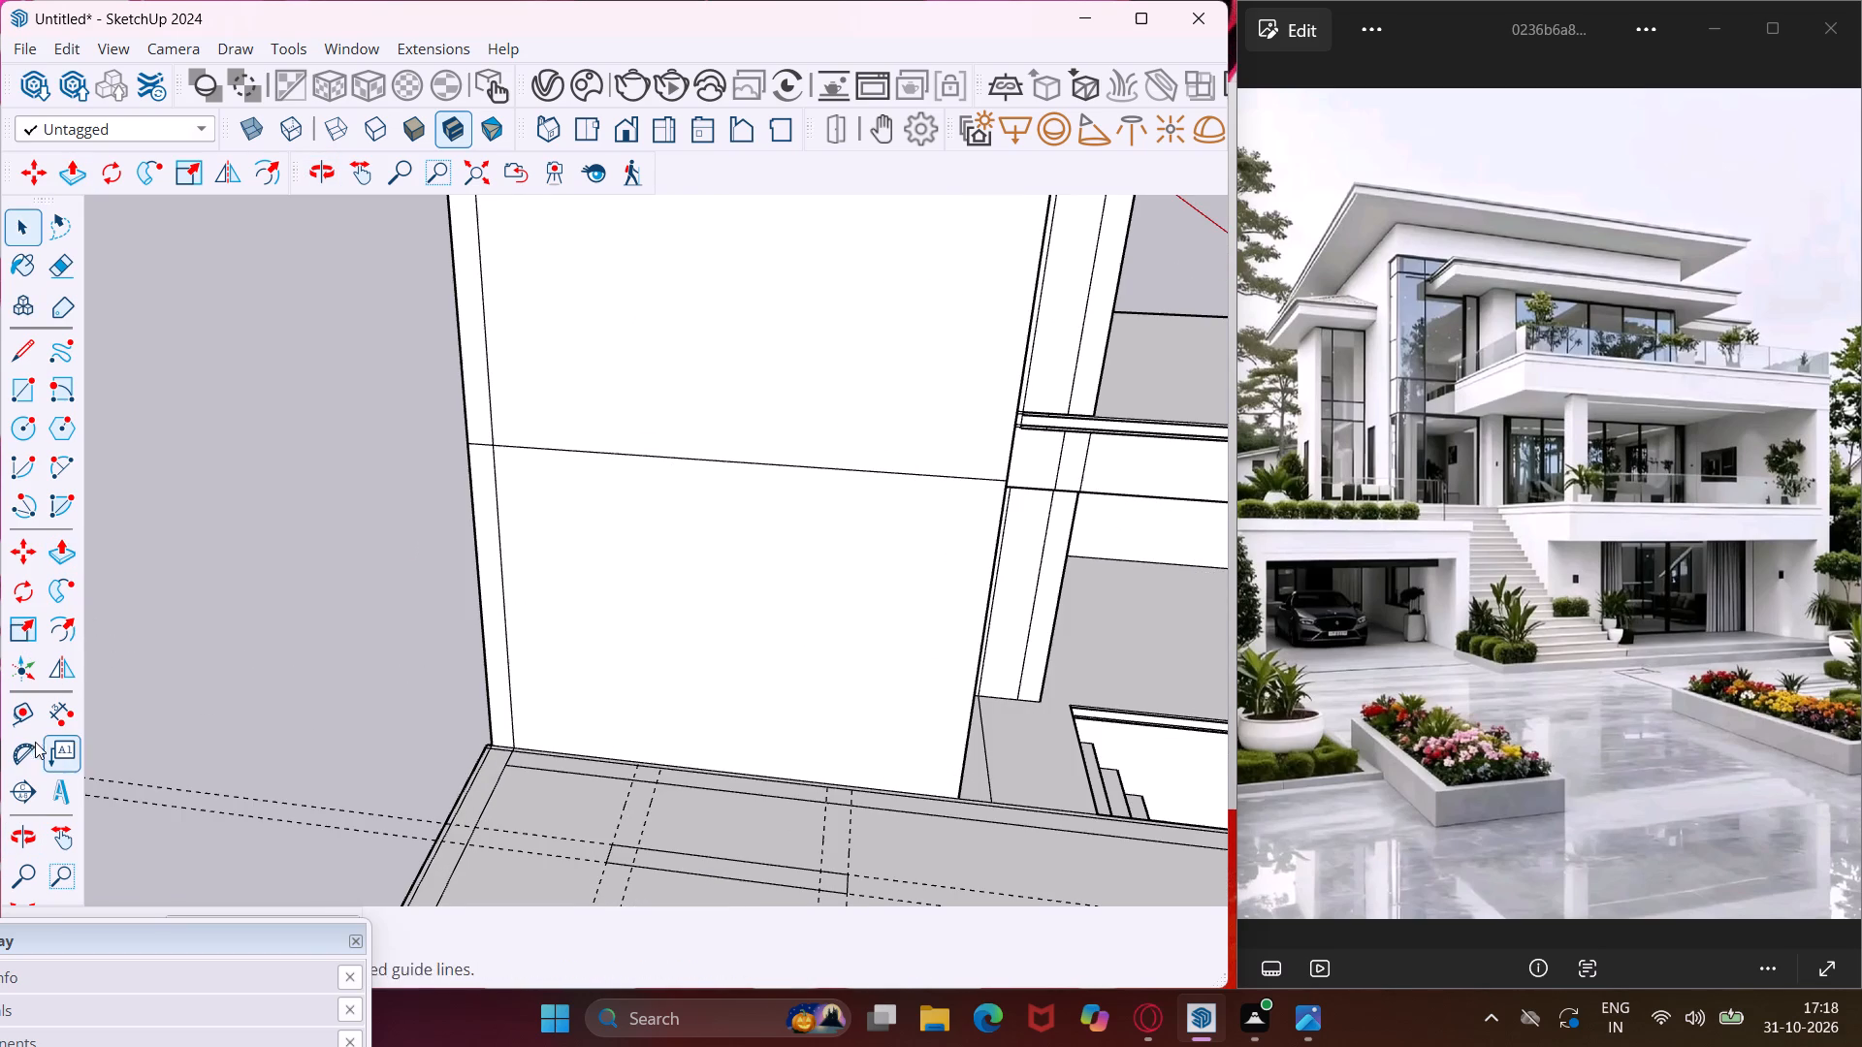
click(24, 713)
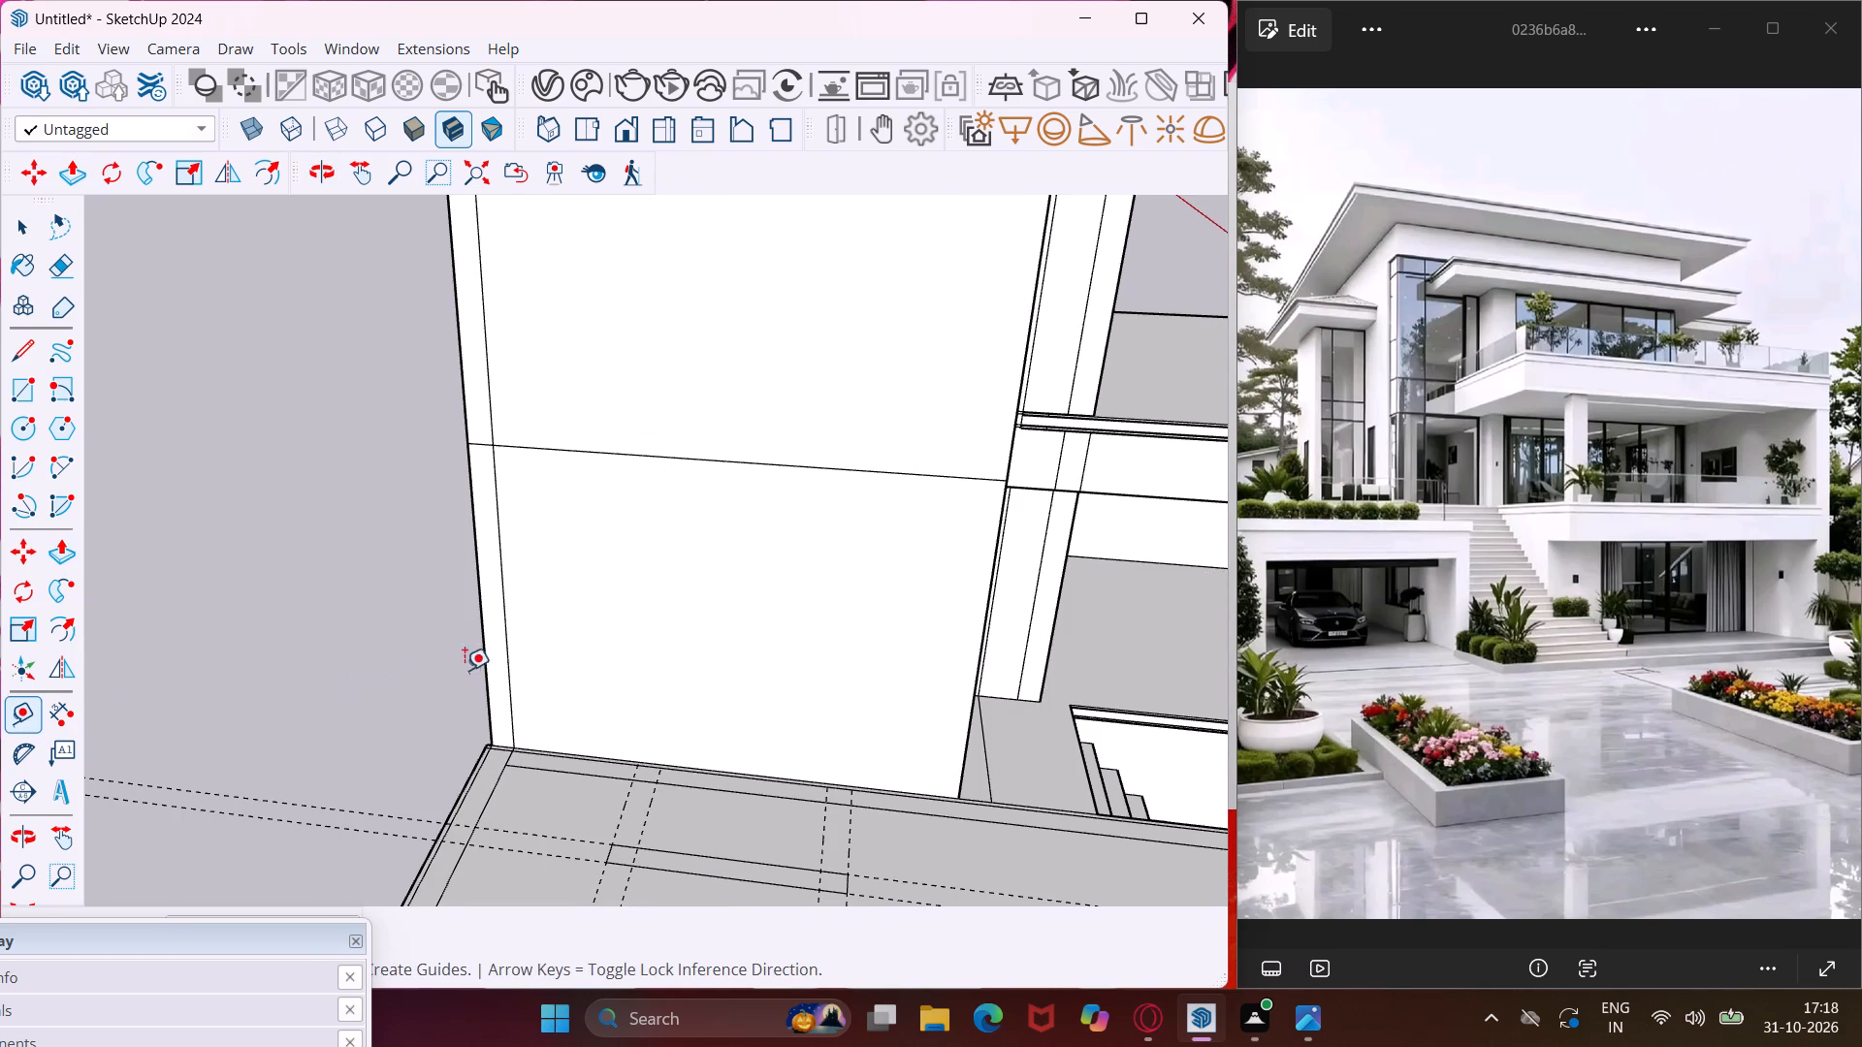
click(483, 598)
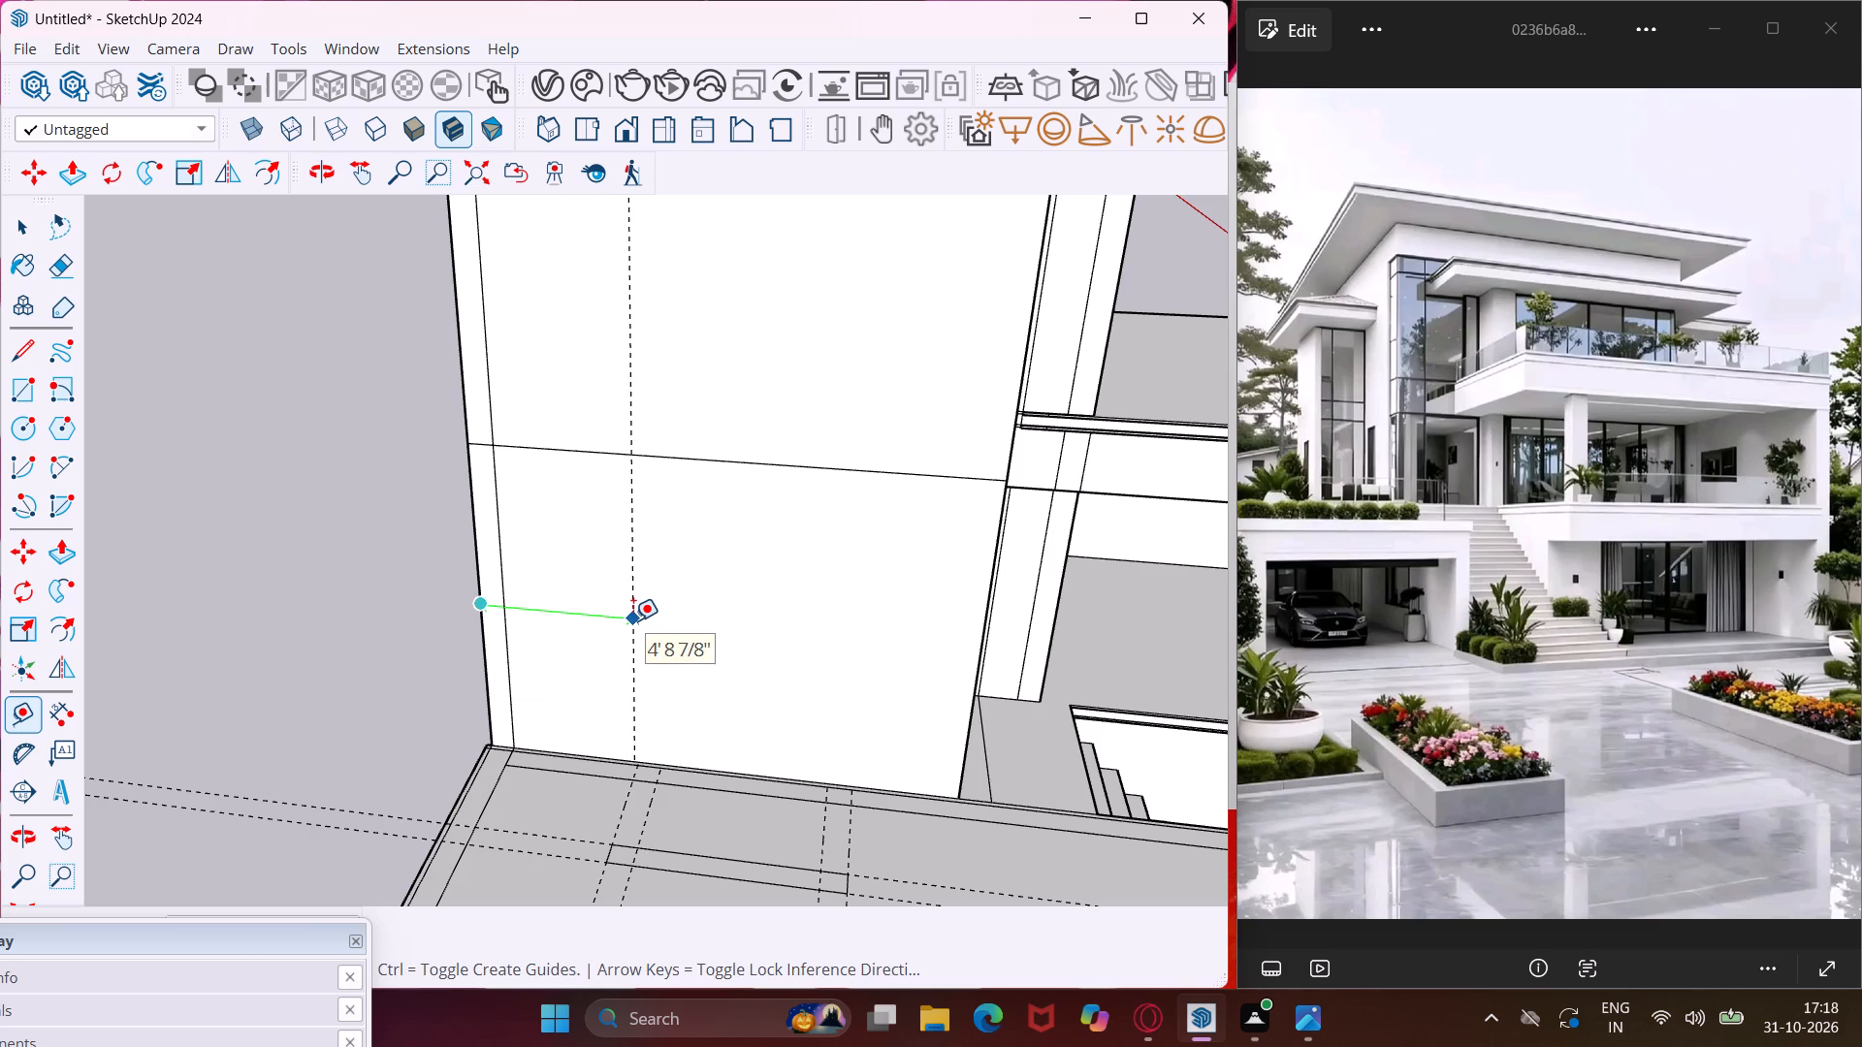
click(637, 620)
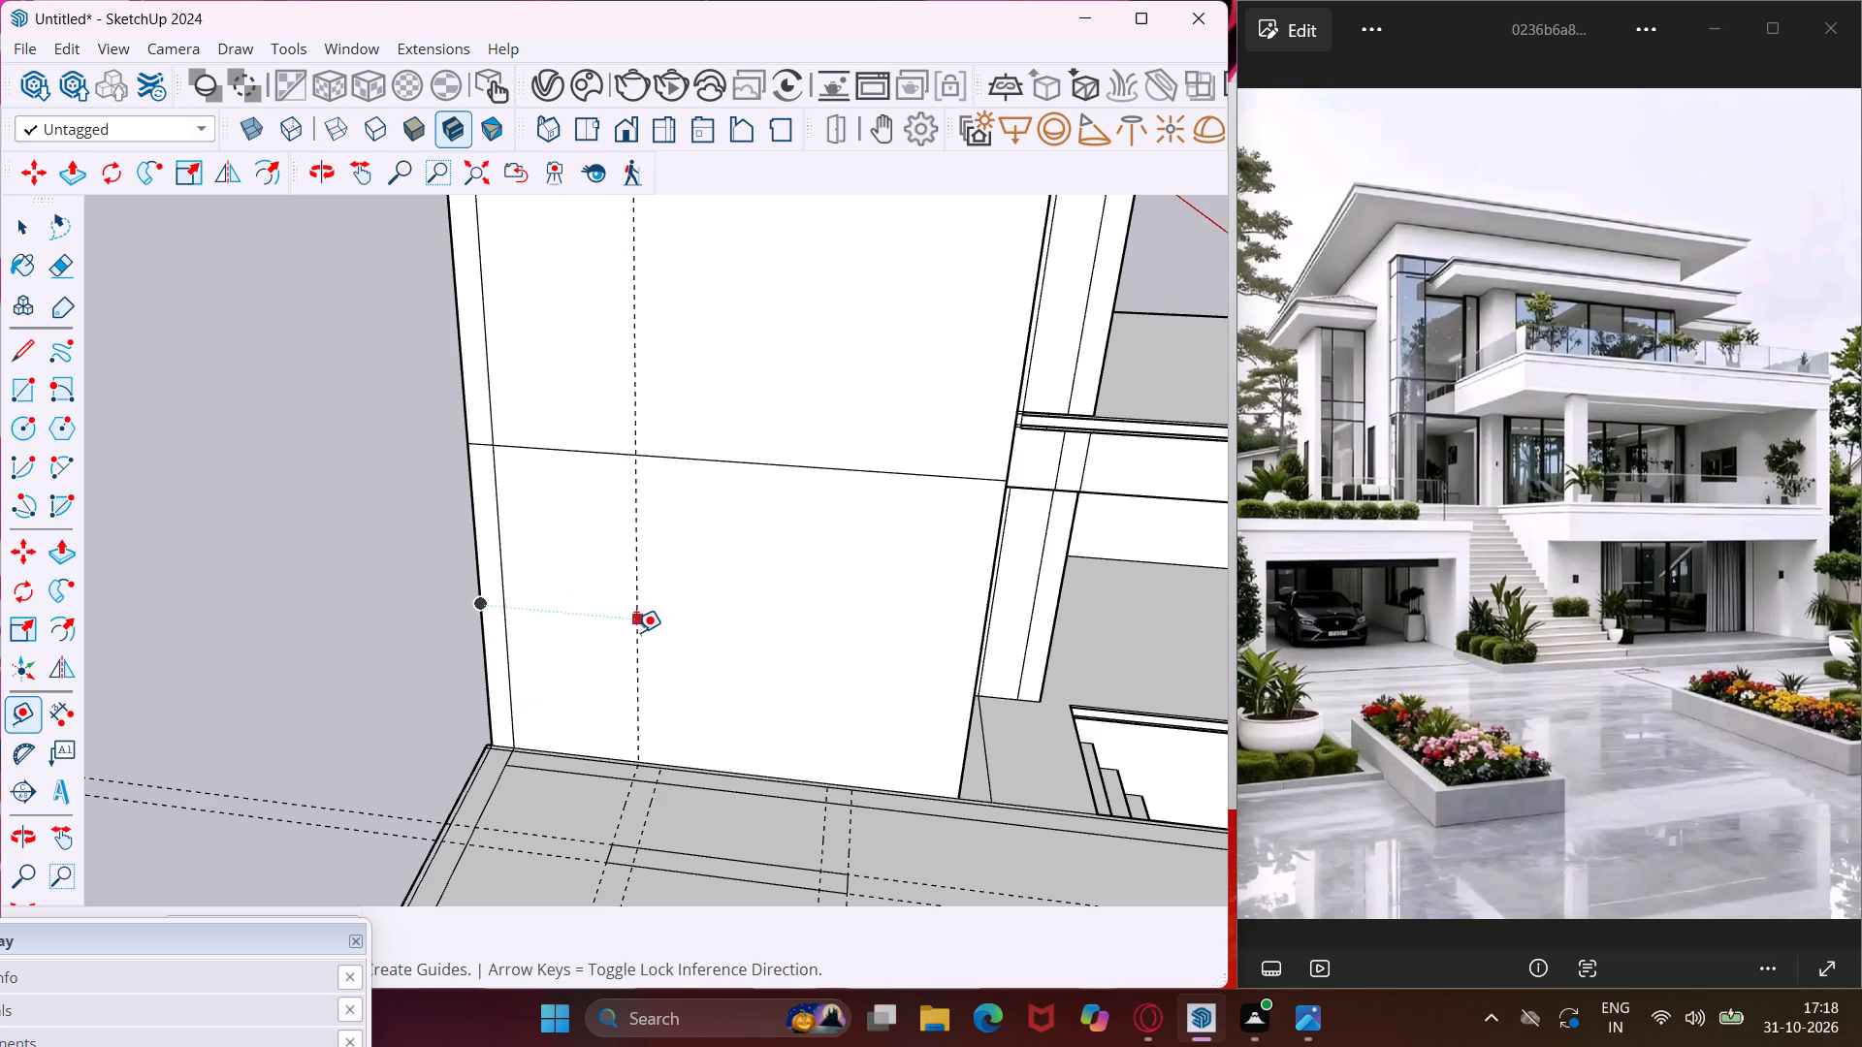
click(636, 680)
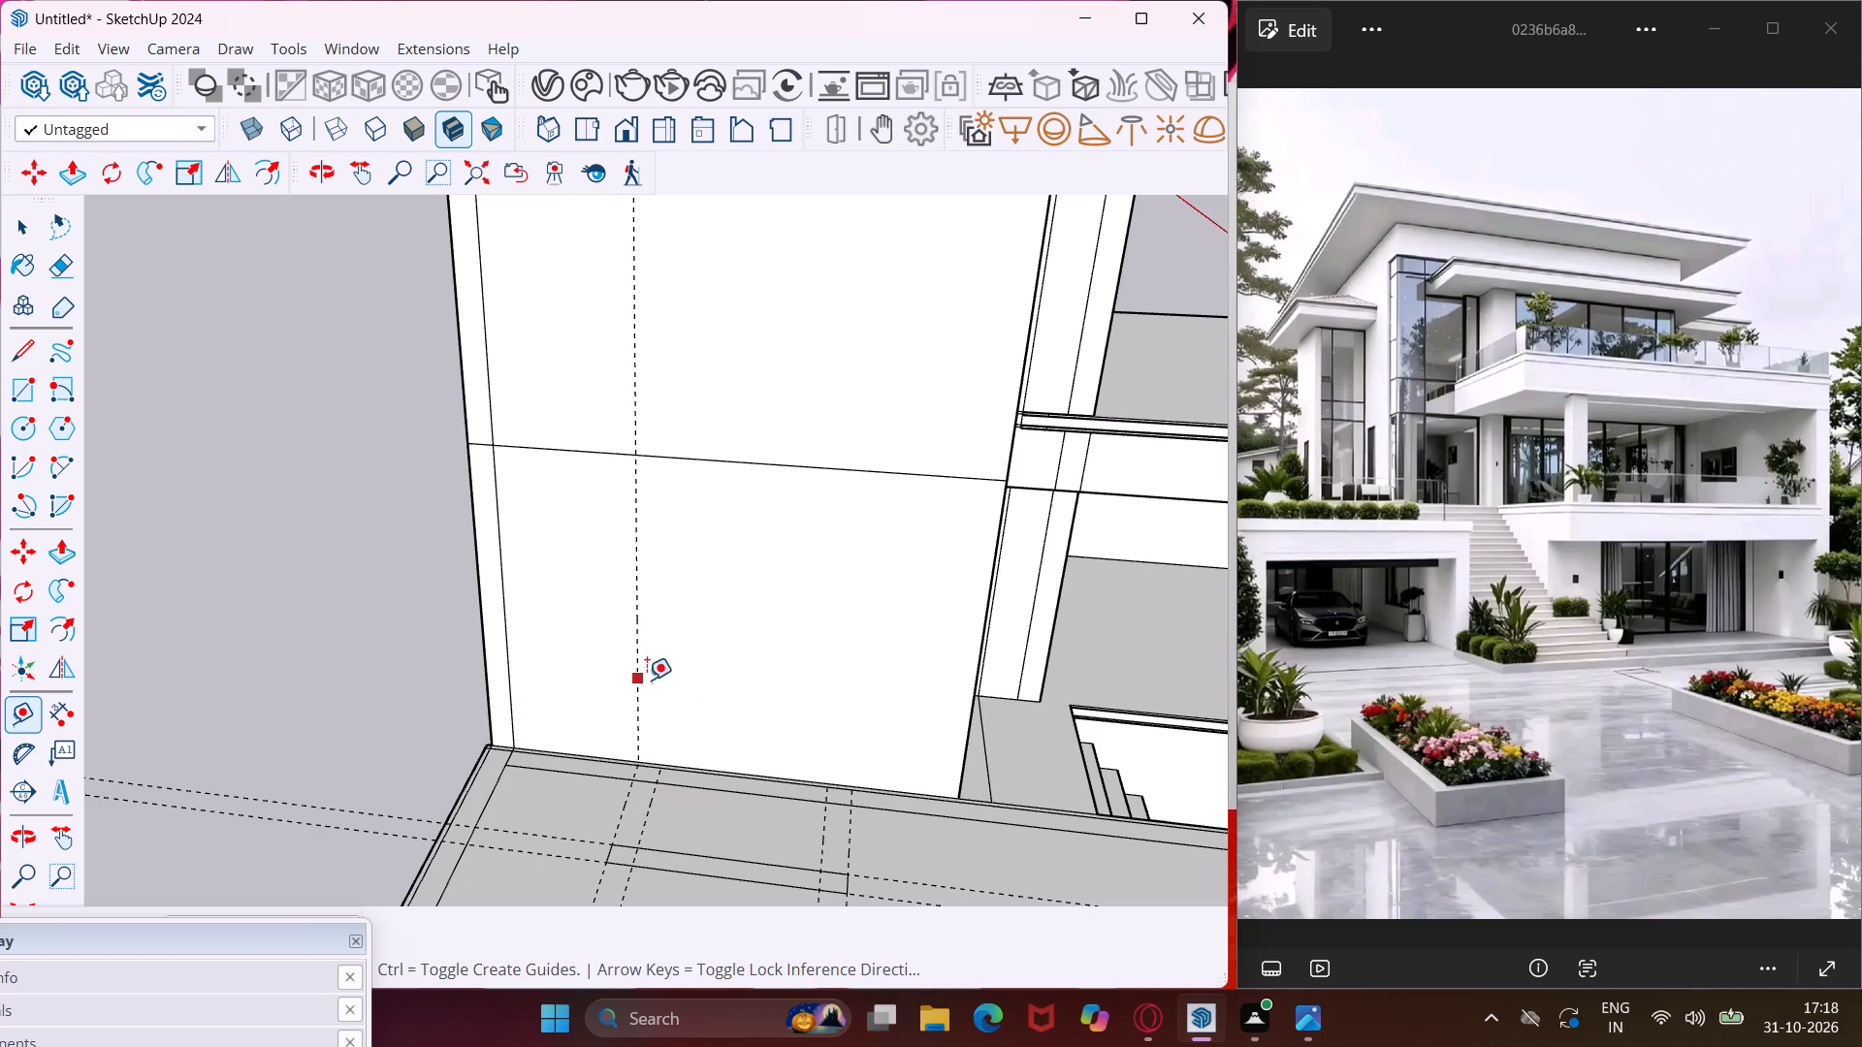
click(860, 686)
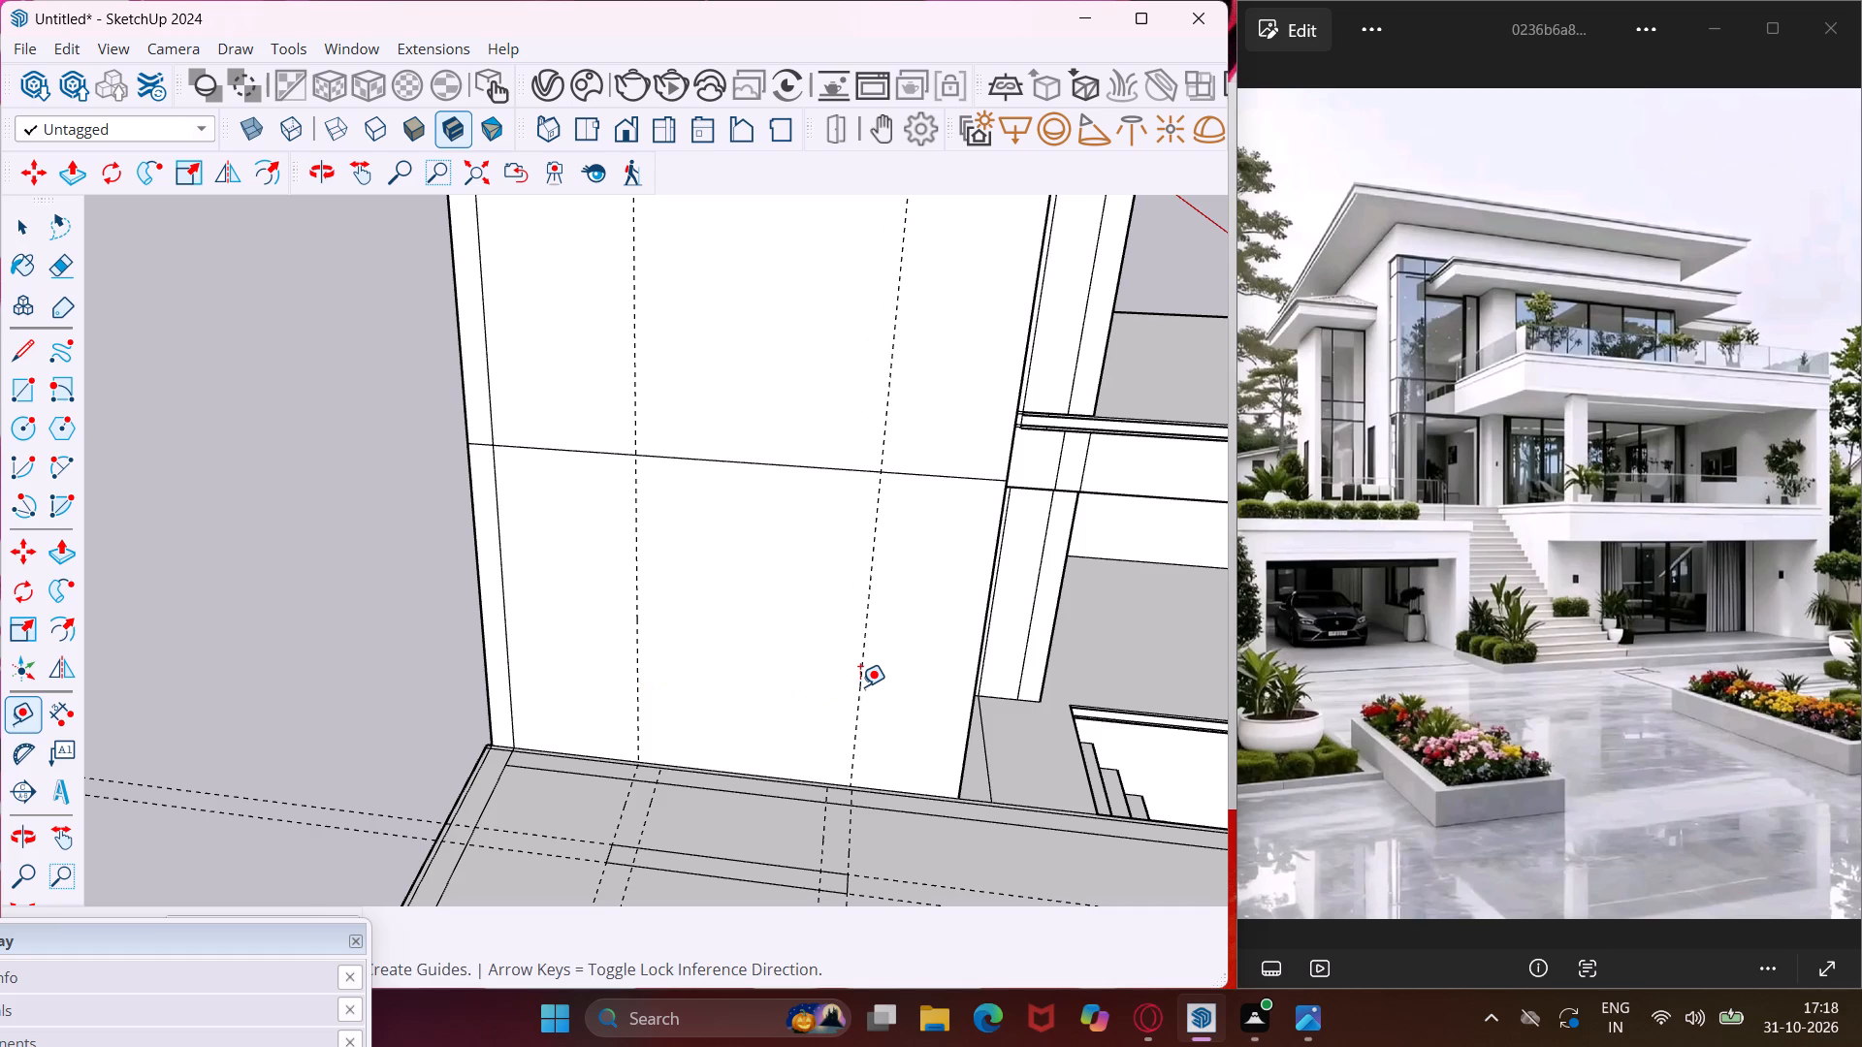
key(Escape)
key(space)
Draw a thin horizontal rectangle between the two vertical guides on the upper part of the tall wall.
scroll(696, 686, down, 7)
middle_drag(701, 683, 703, 675)
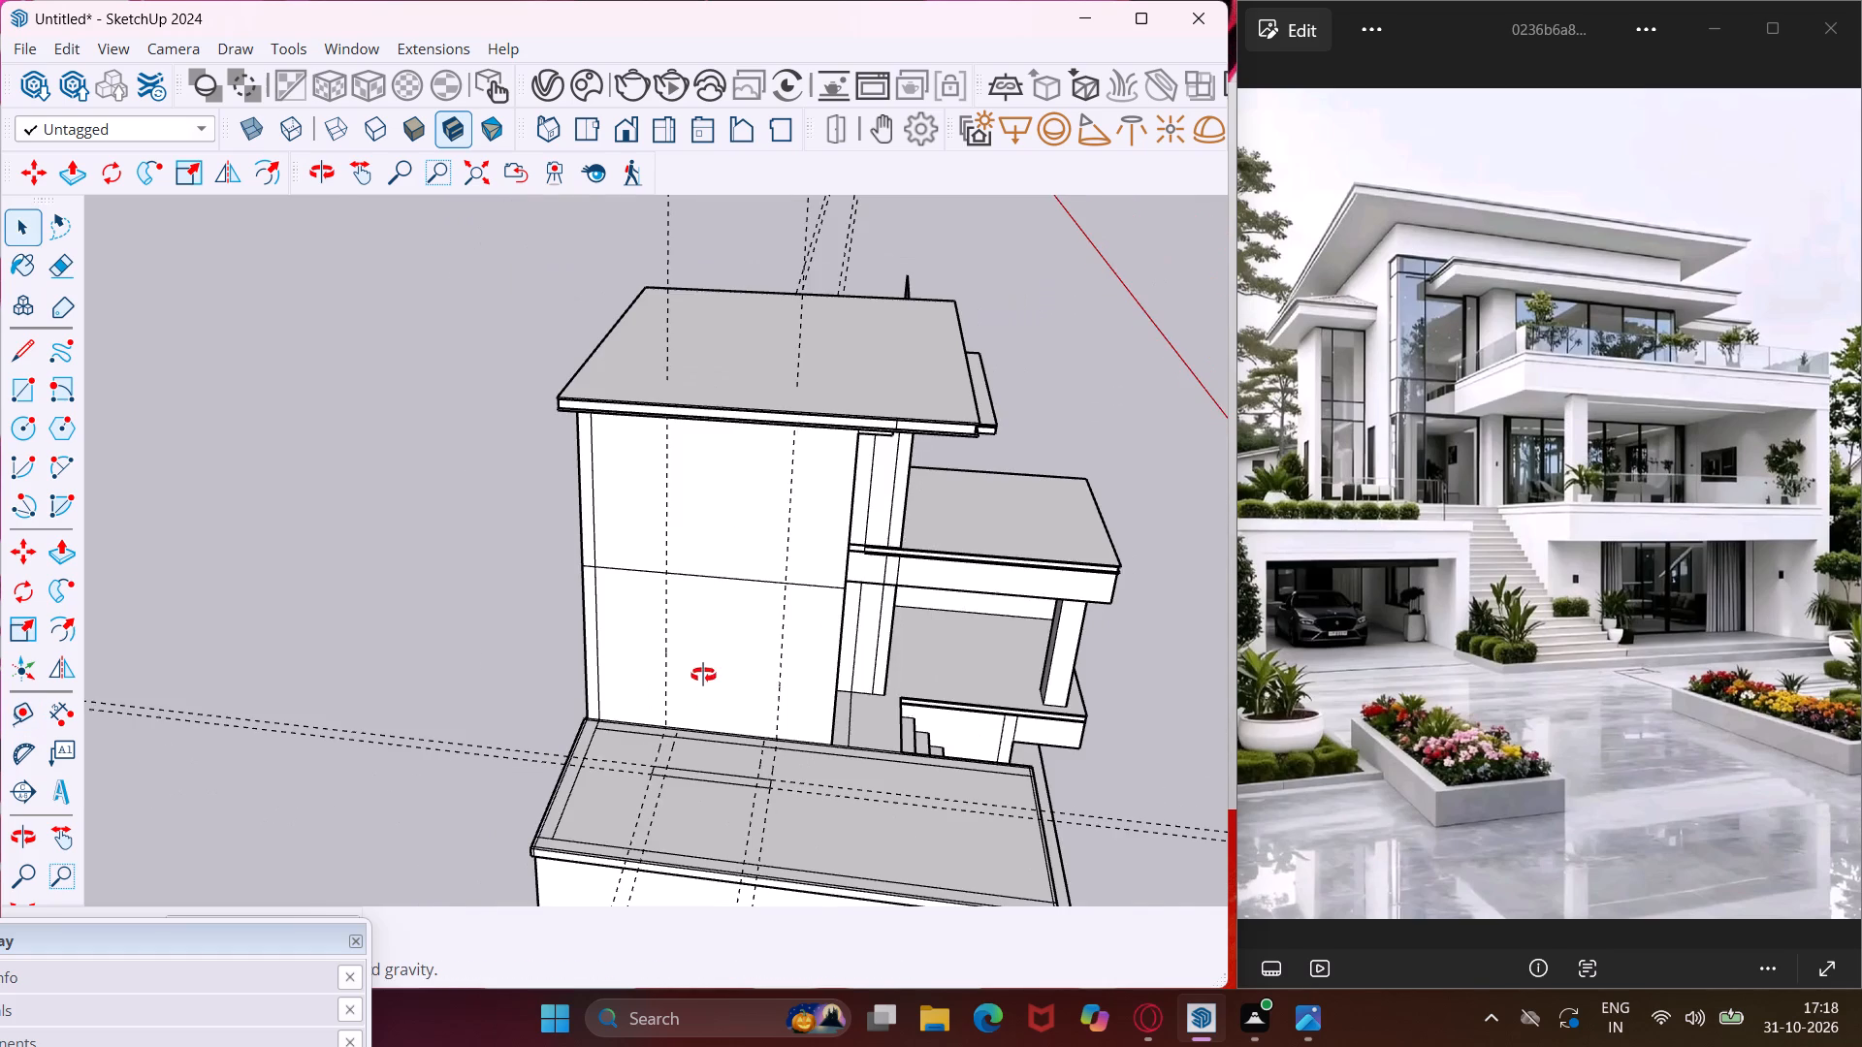
middle_drag(703, 675, 724, 521)
scroll(736, 361, up, 5)
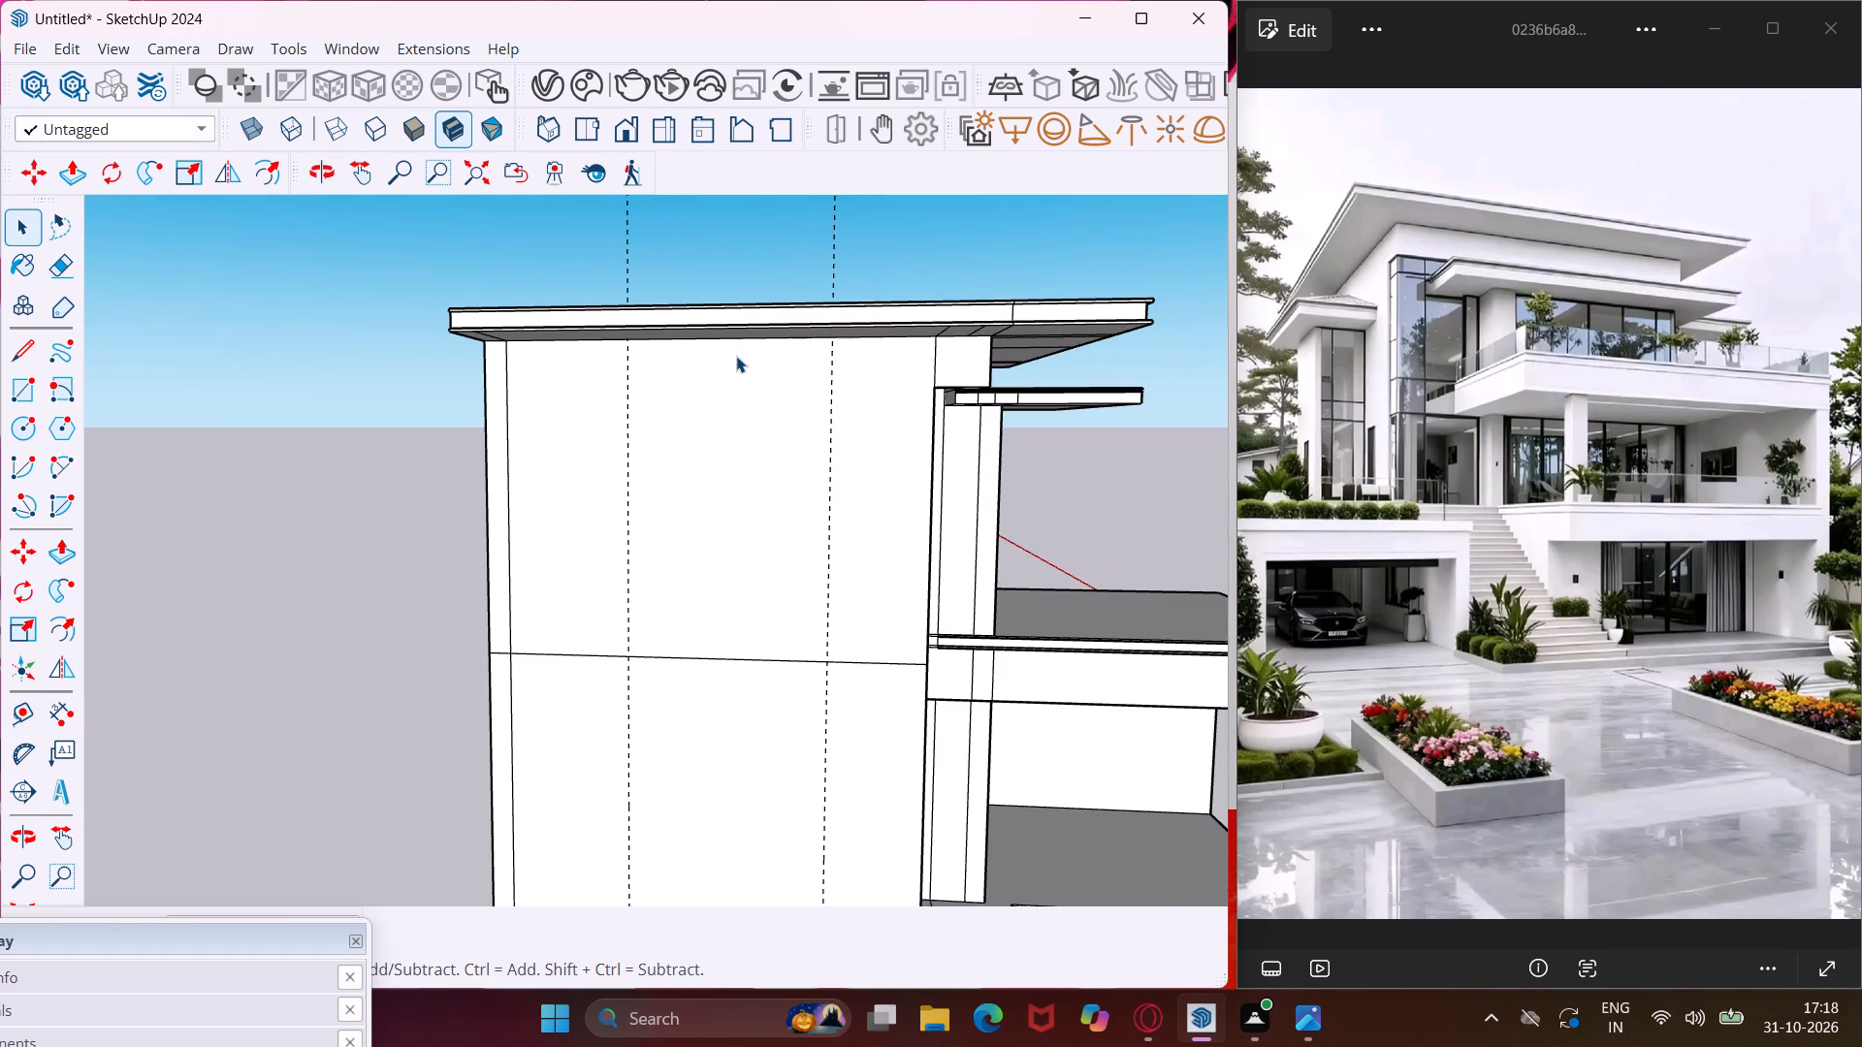
click(30, 397)
scroll(604, 421, up, 3)
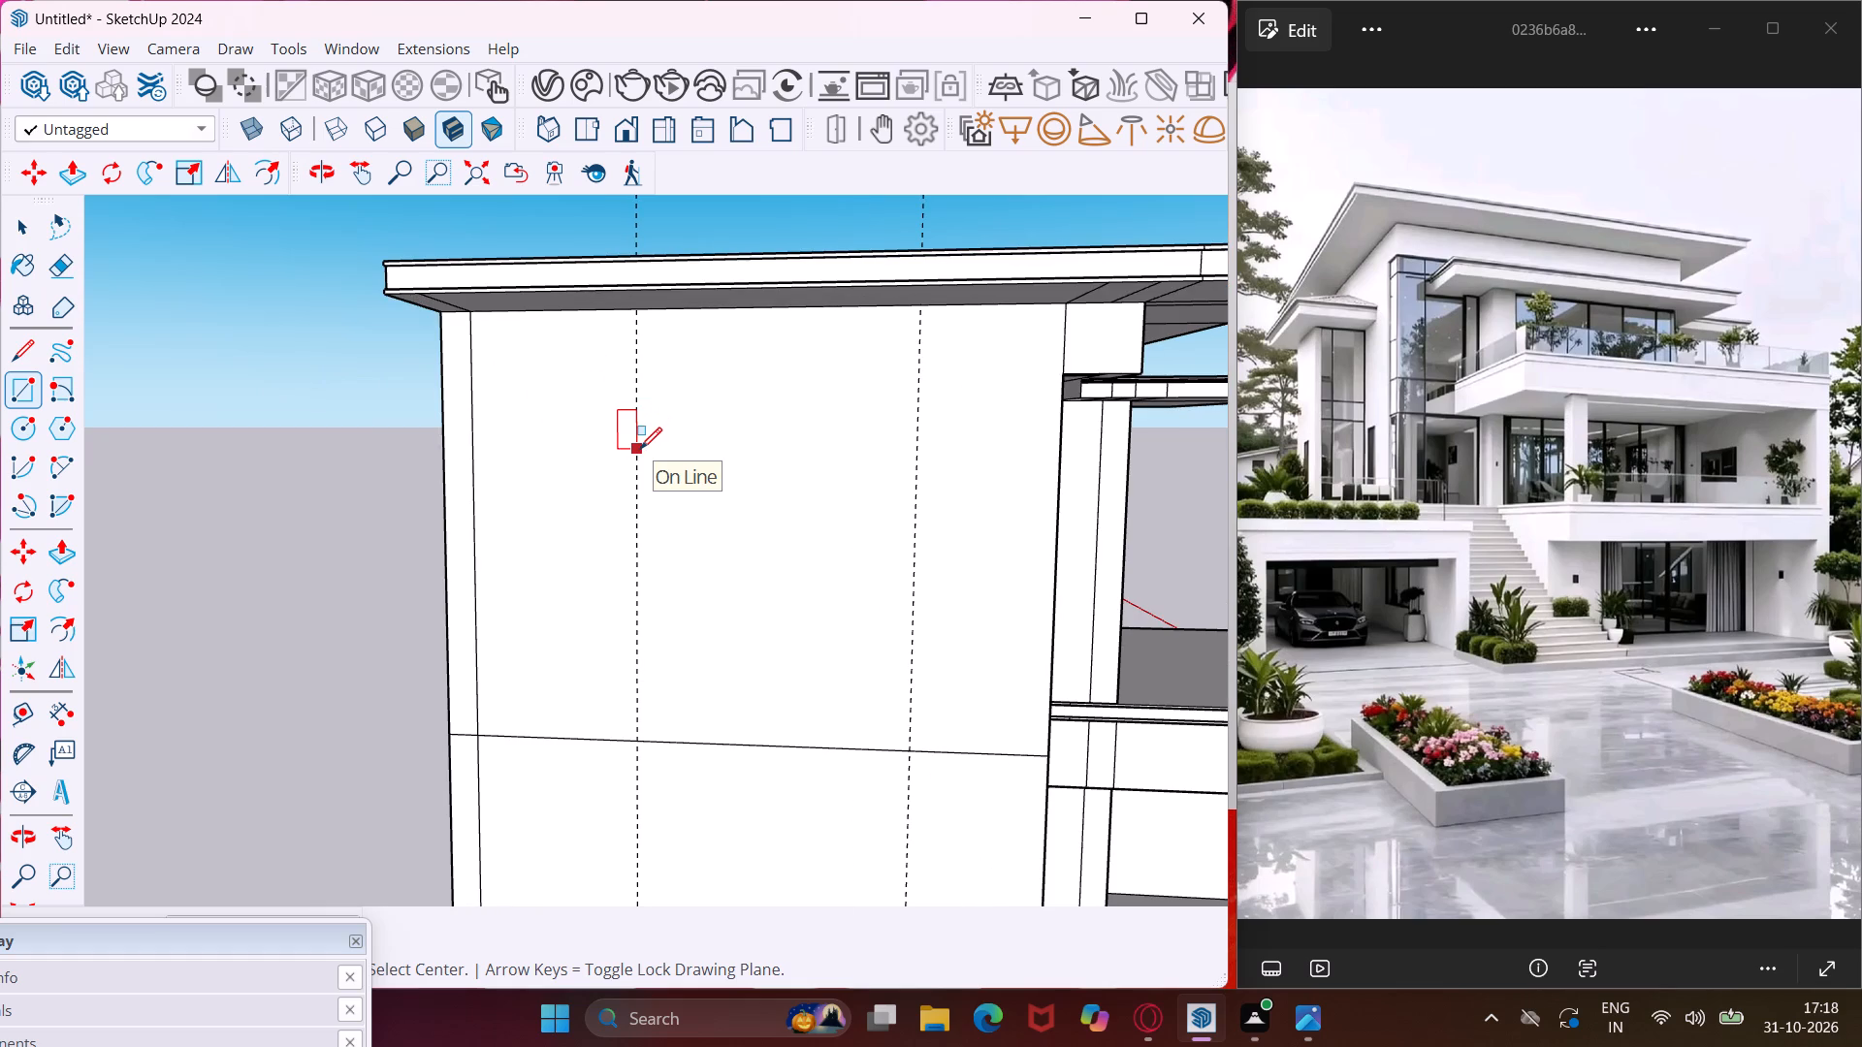
click(632, 495)
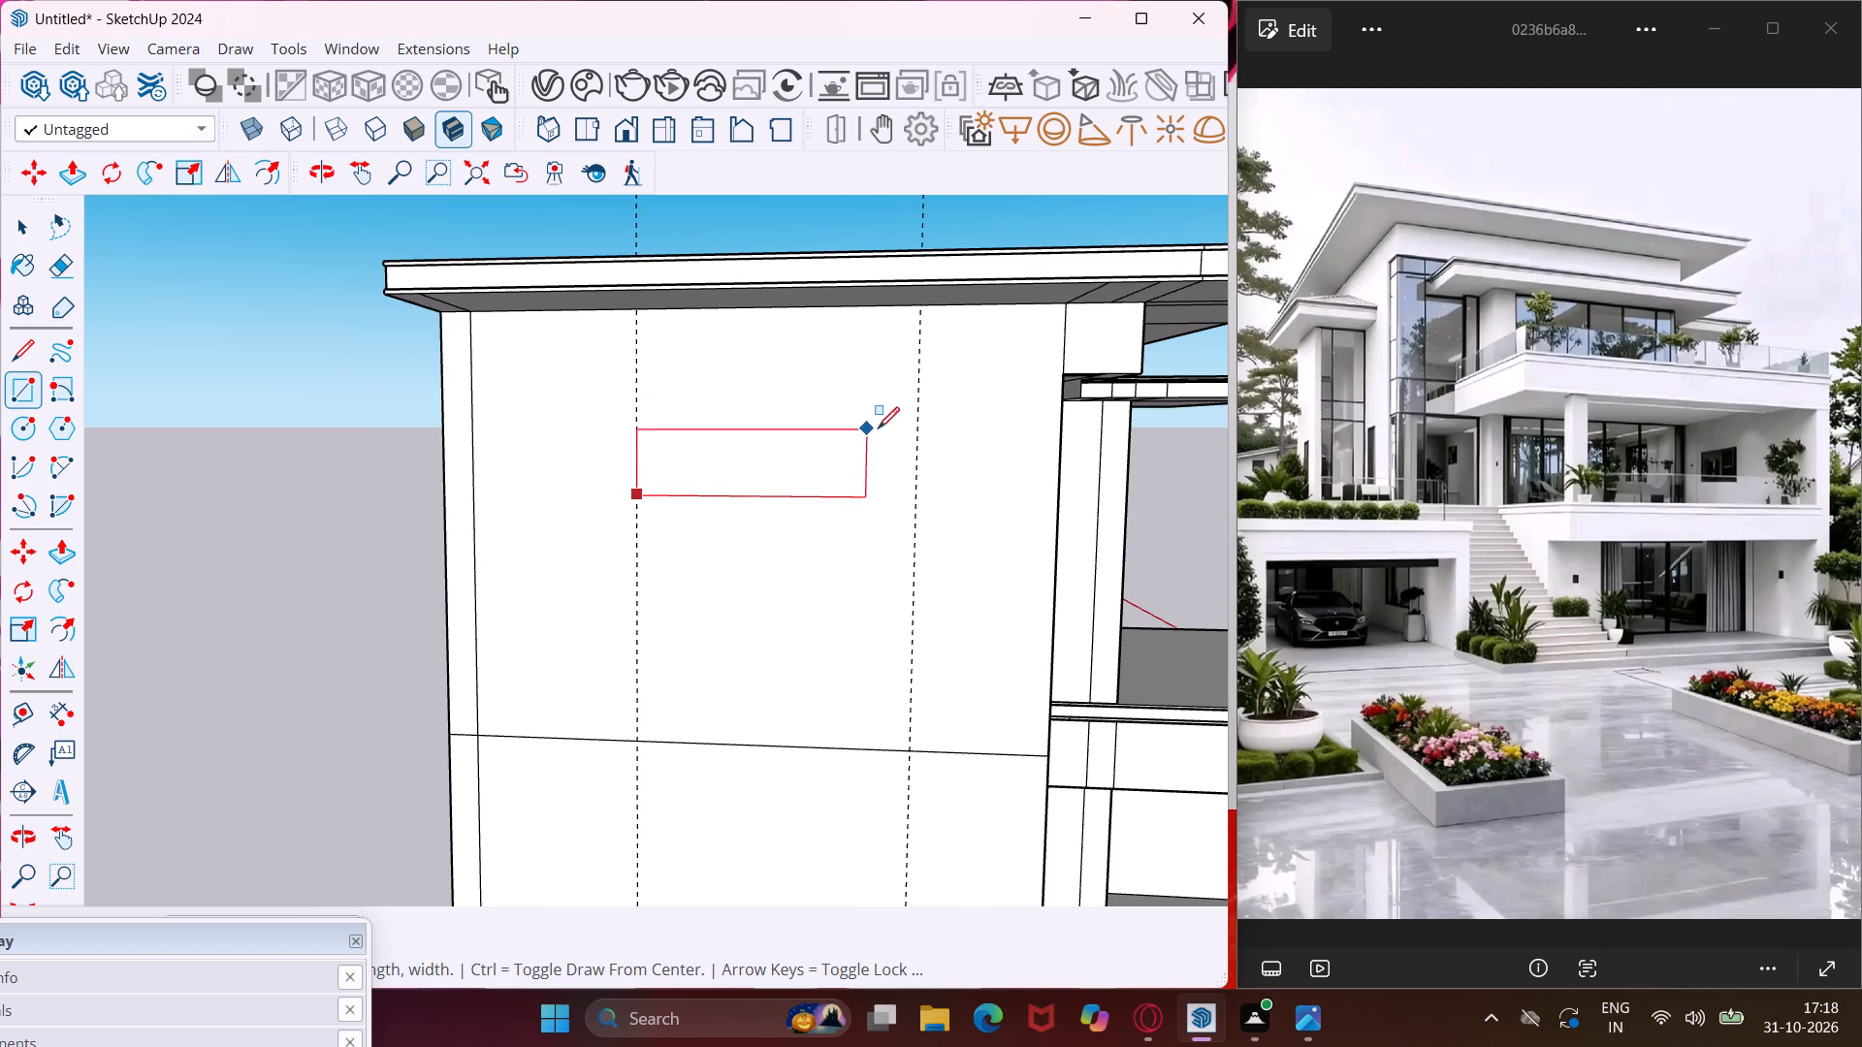
scroll(935, 460, up, 3)
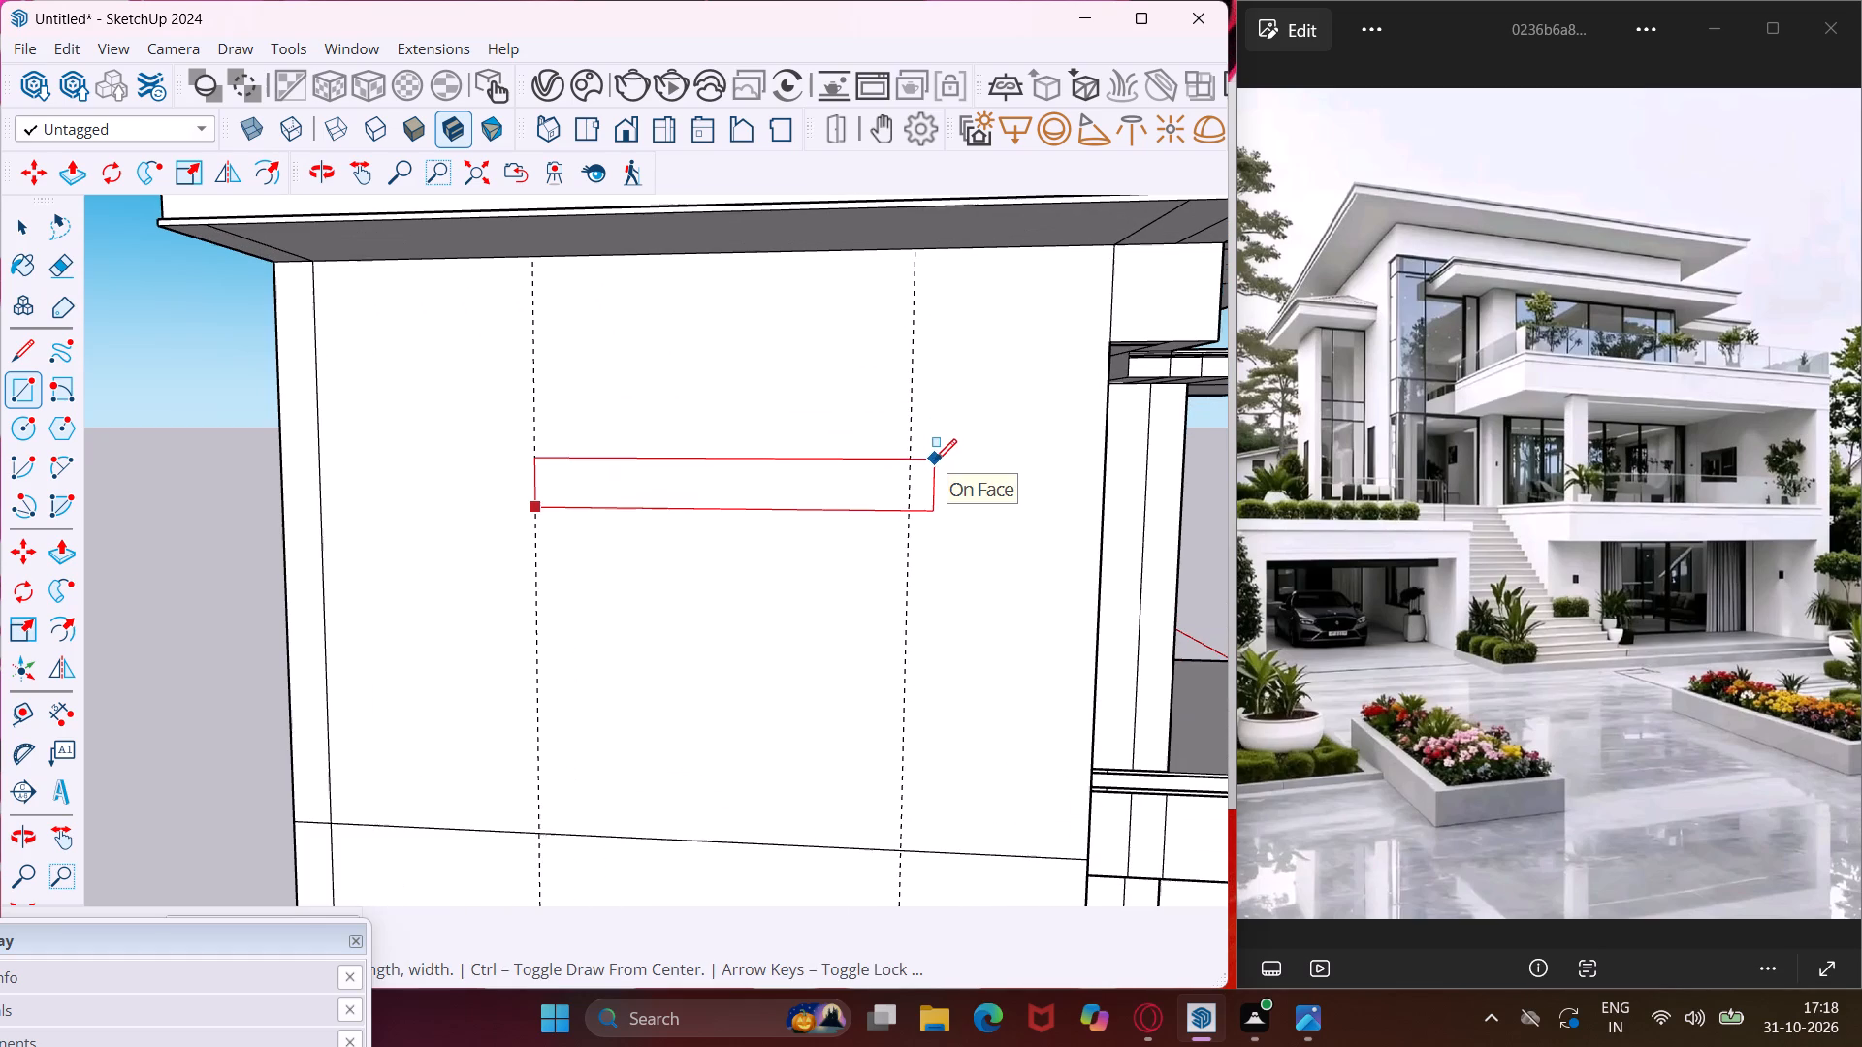
click(910, 463)
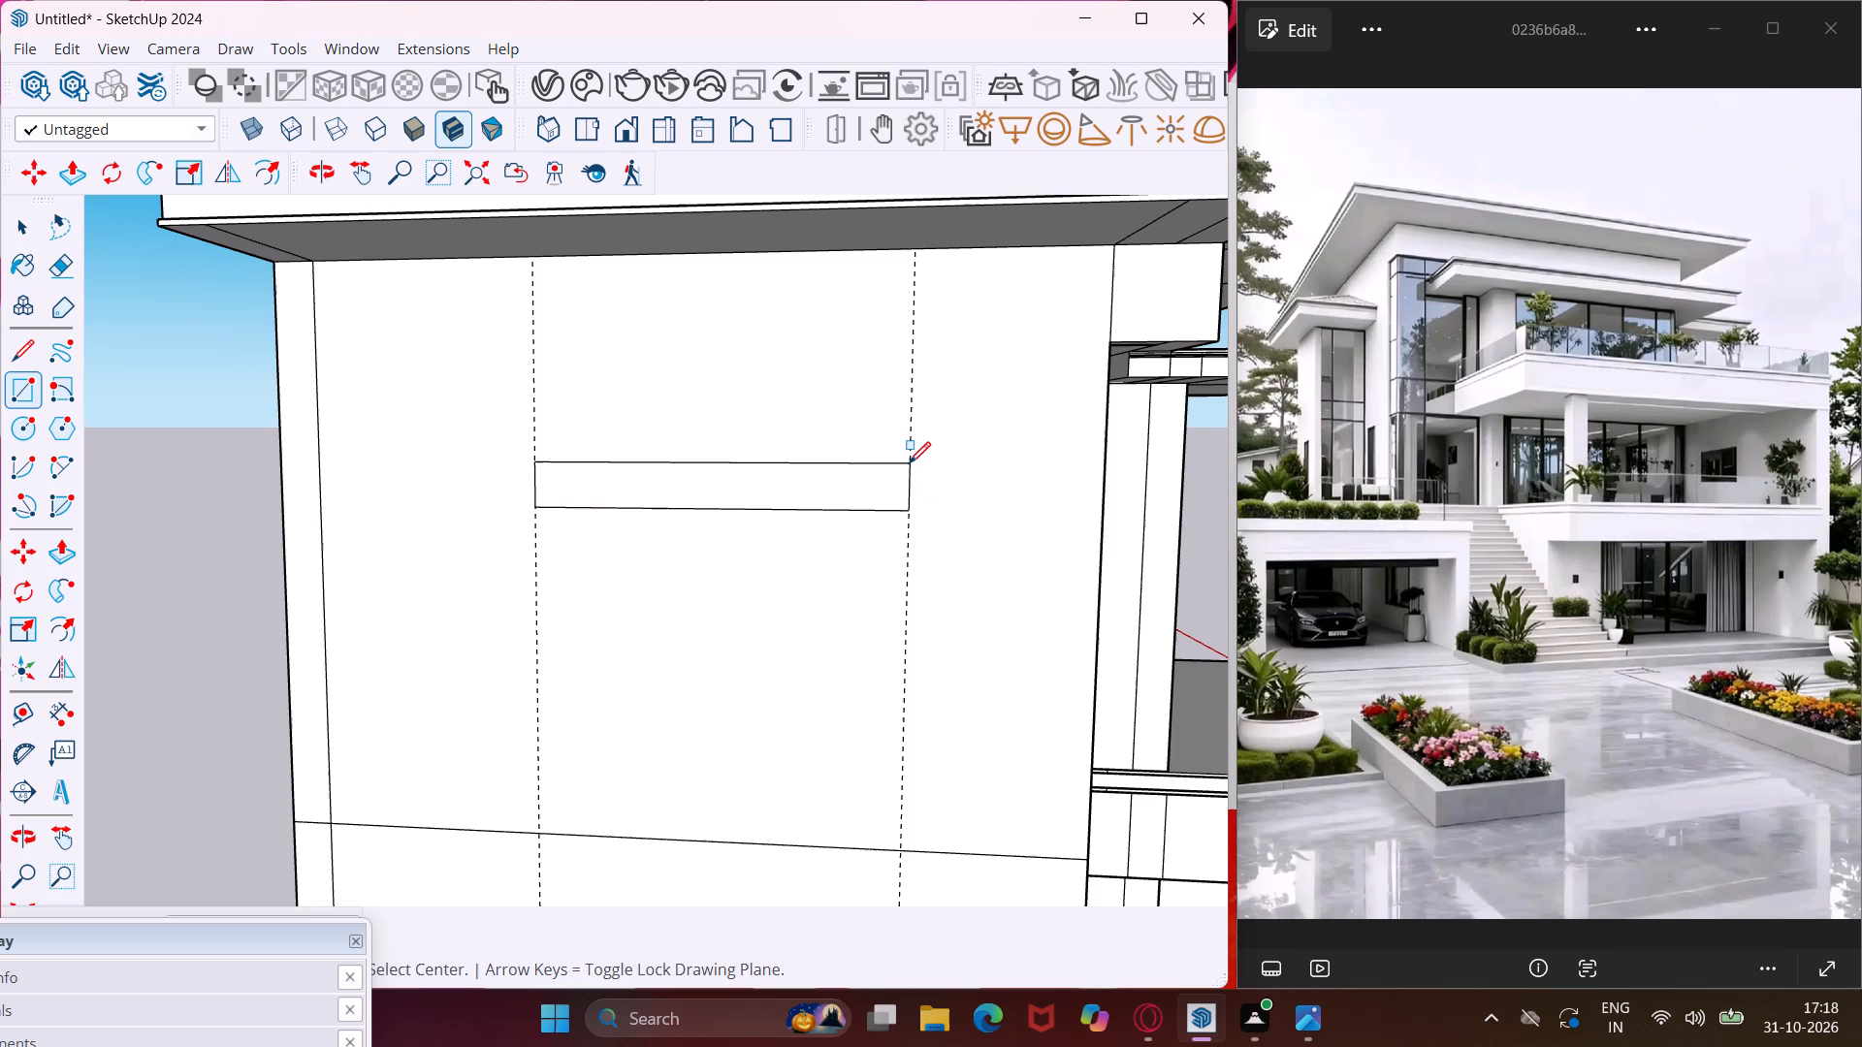
key(Escape)
key(space)
Extrude the thin rectangle outward from the tall wall by 4' to form a projecting slab.
middle_drag(891, 476, 690, 531)
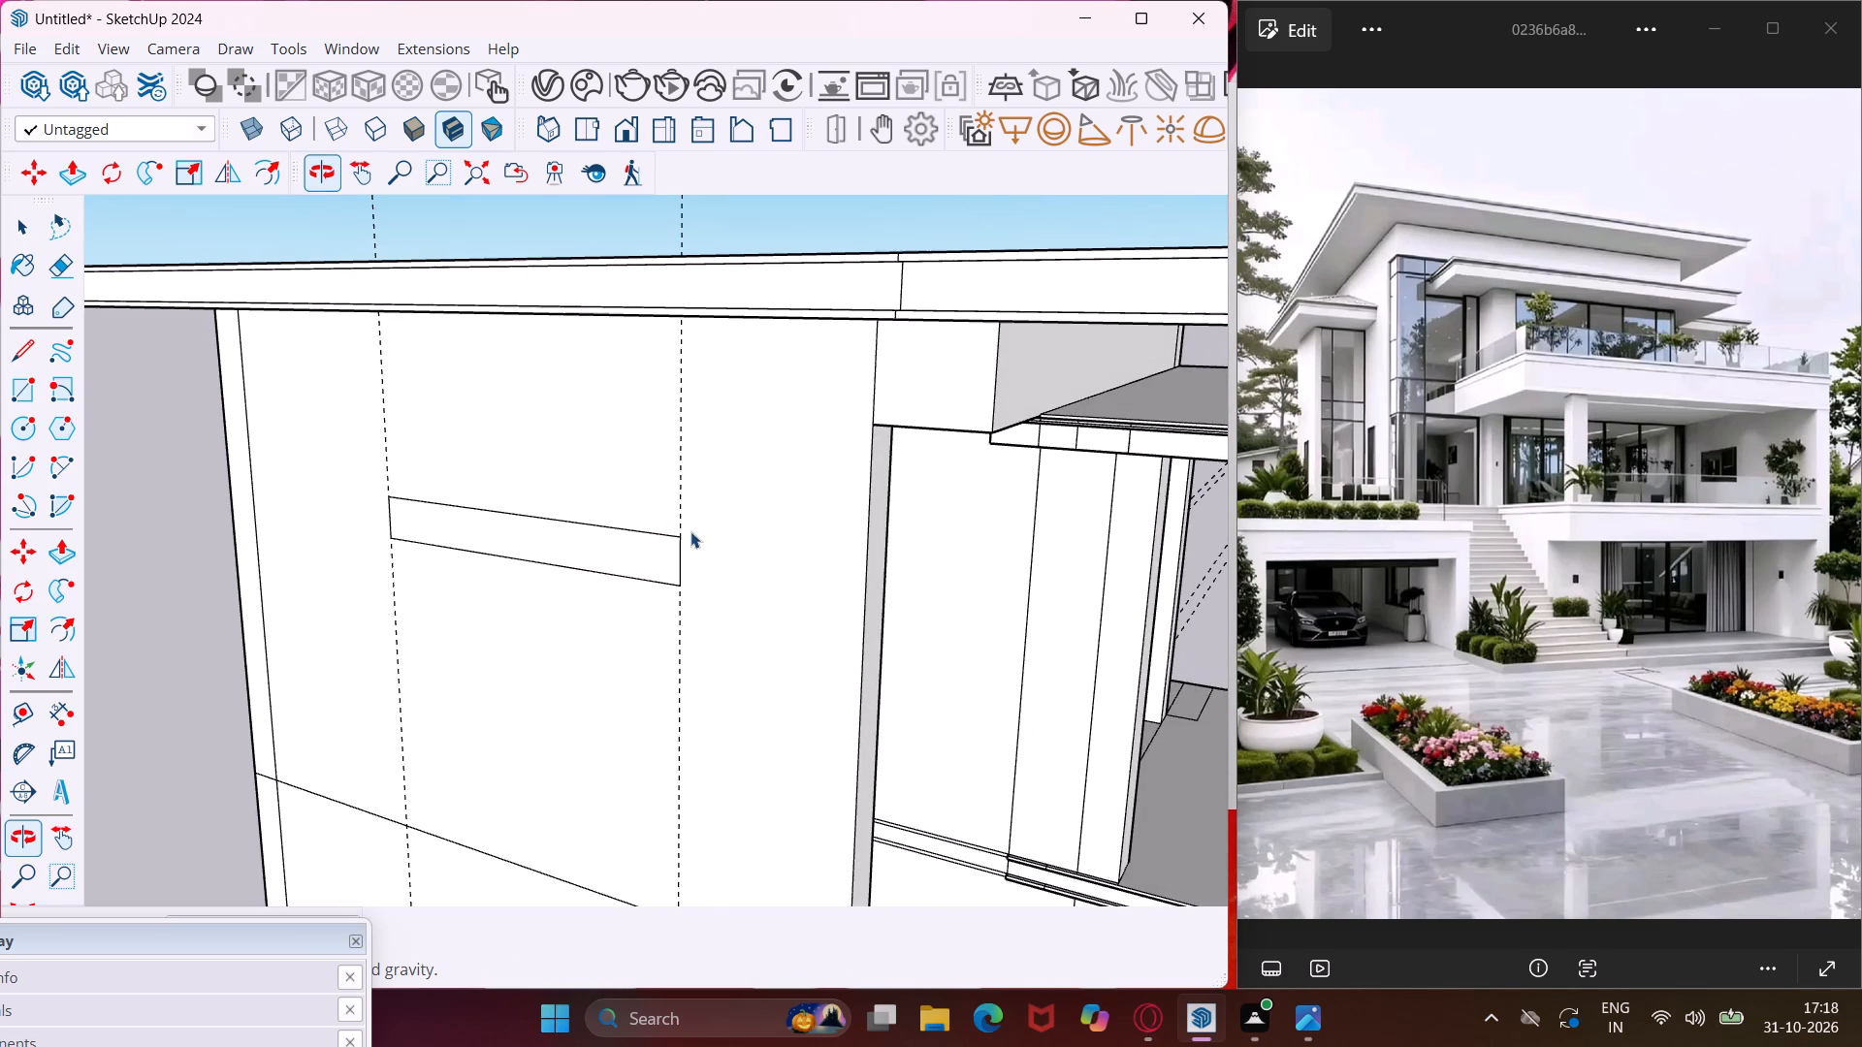
click(658, 563)
key(p)
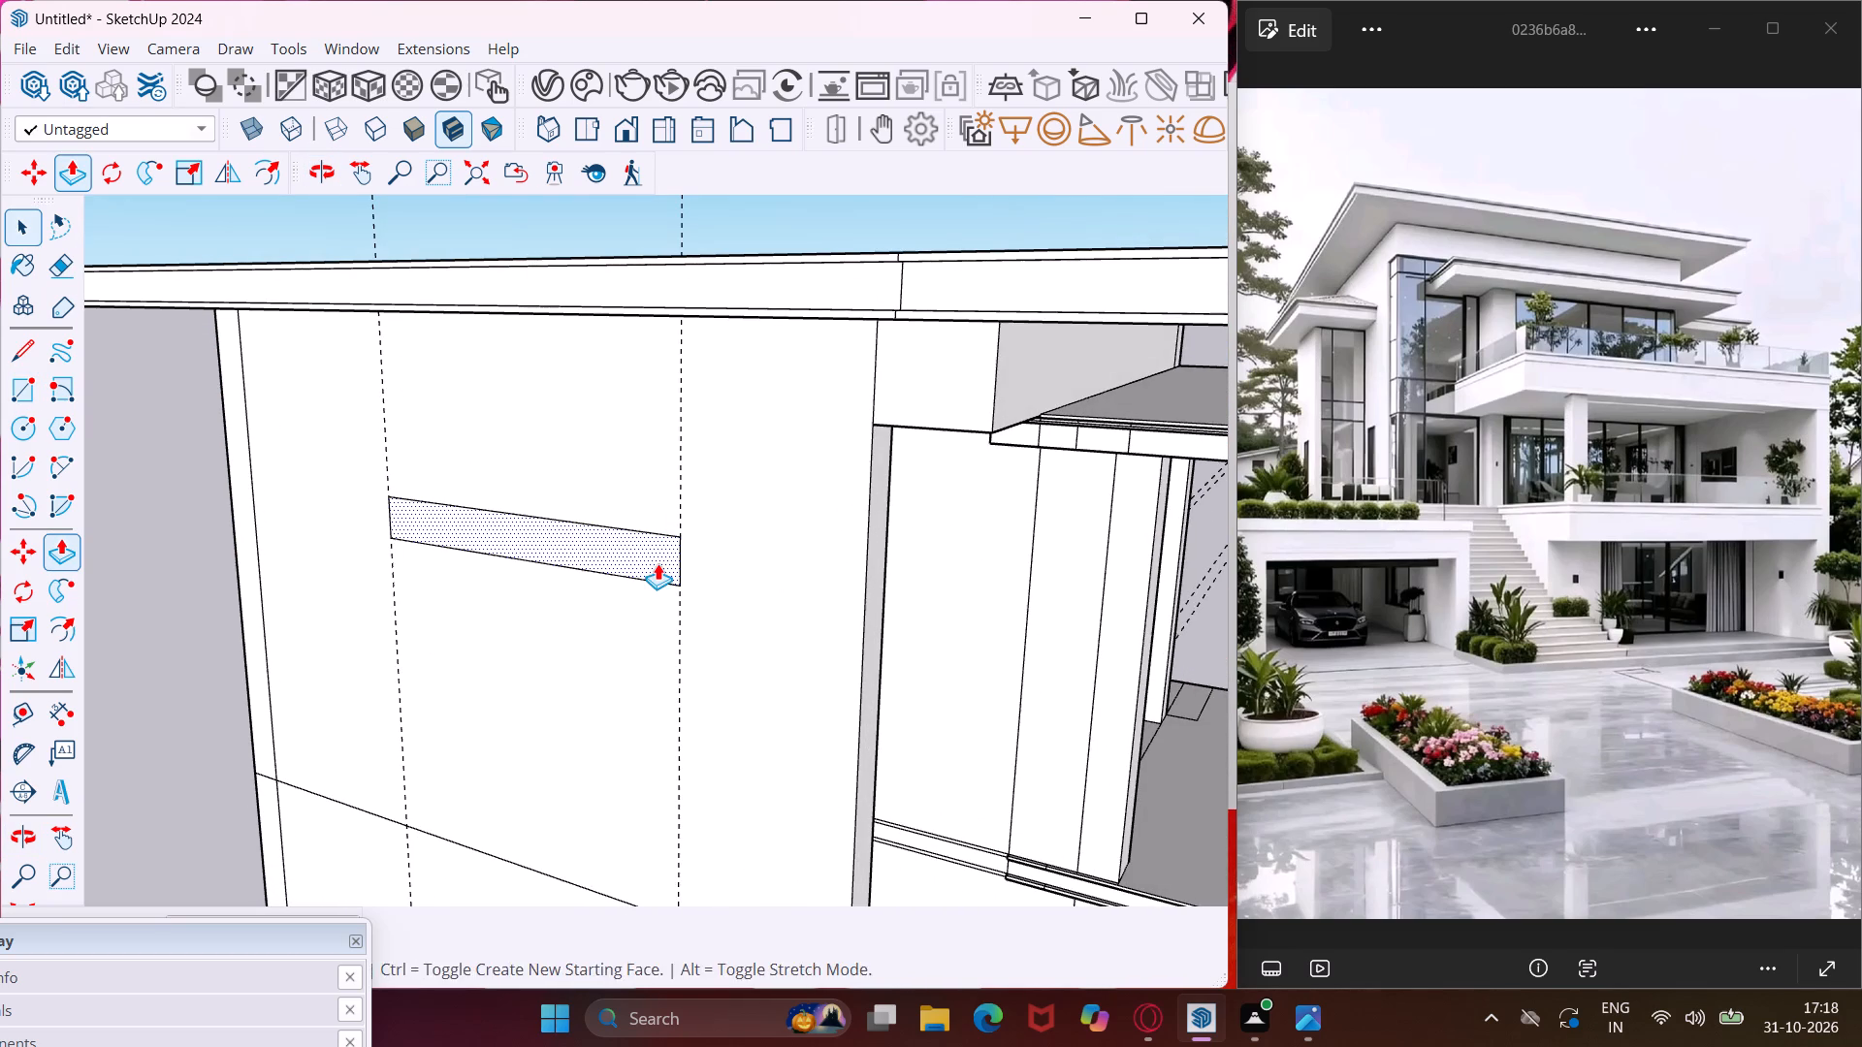
click(658, 563)
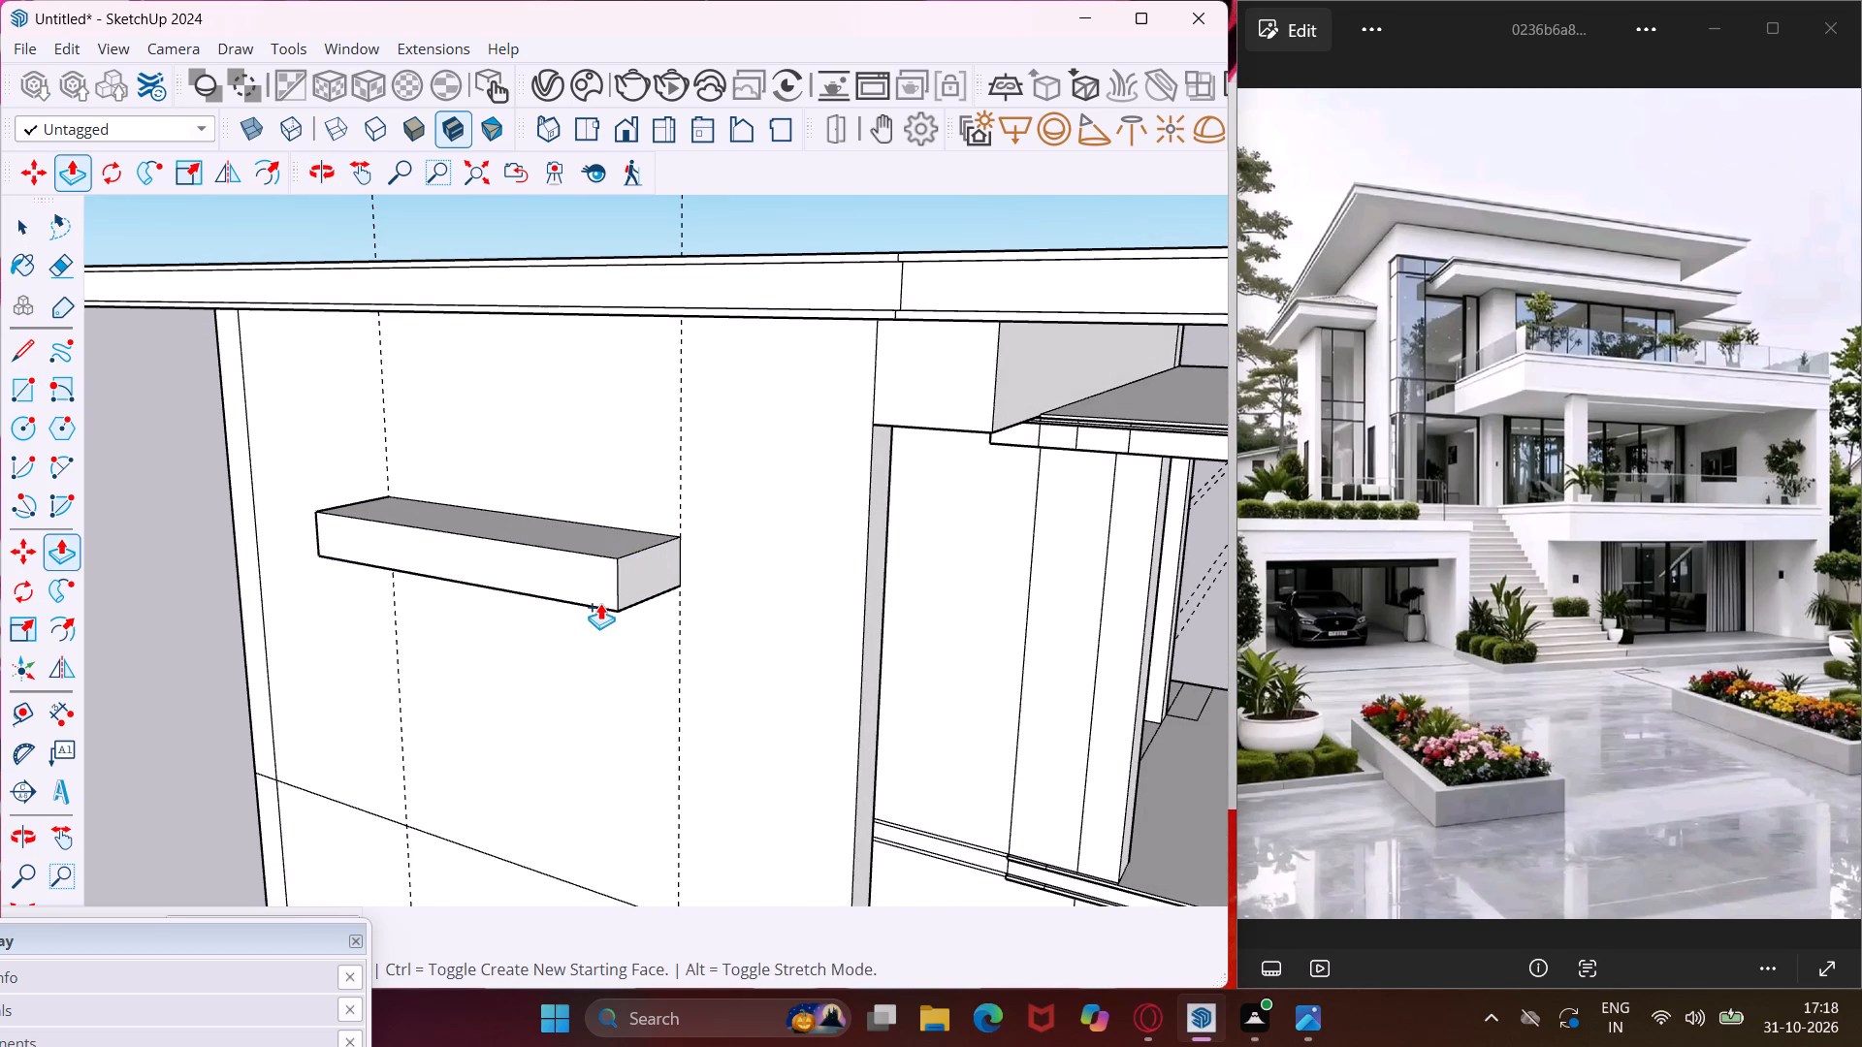
text(4')
key(Return)
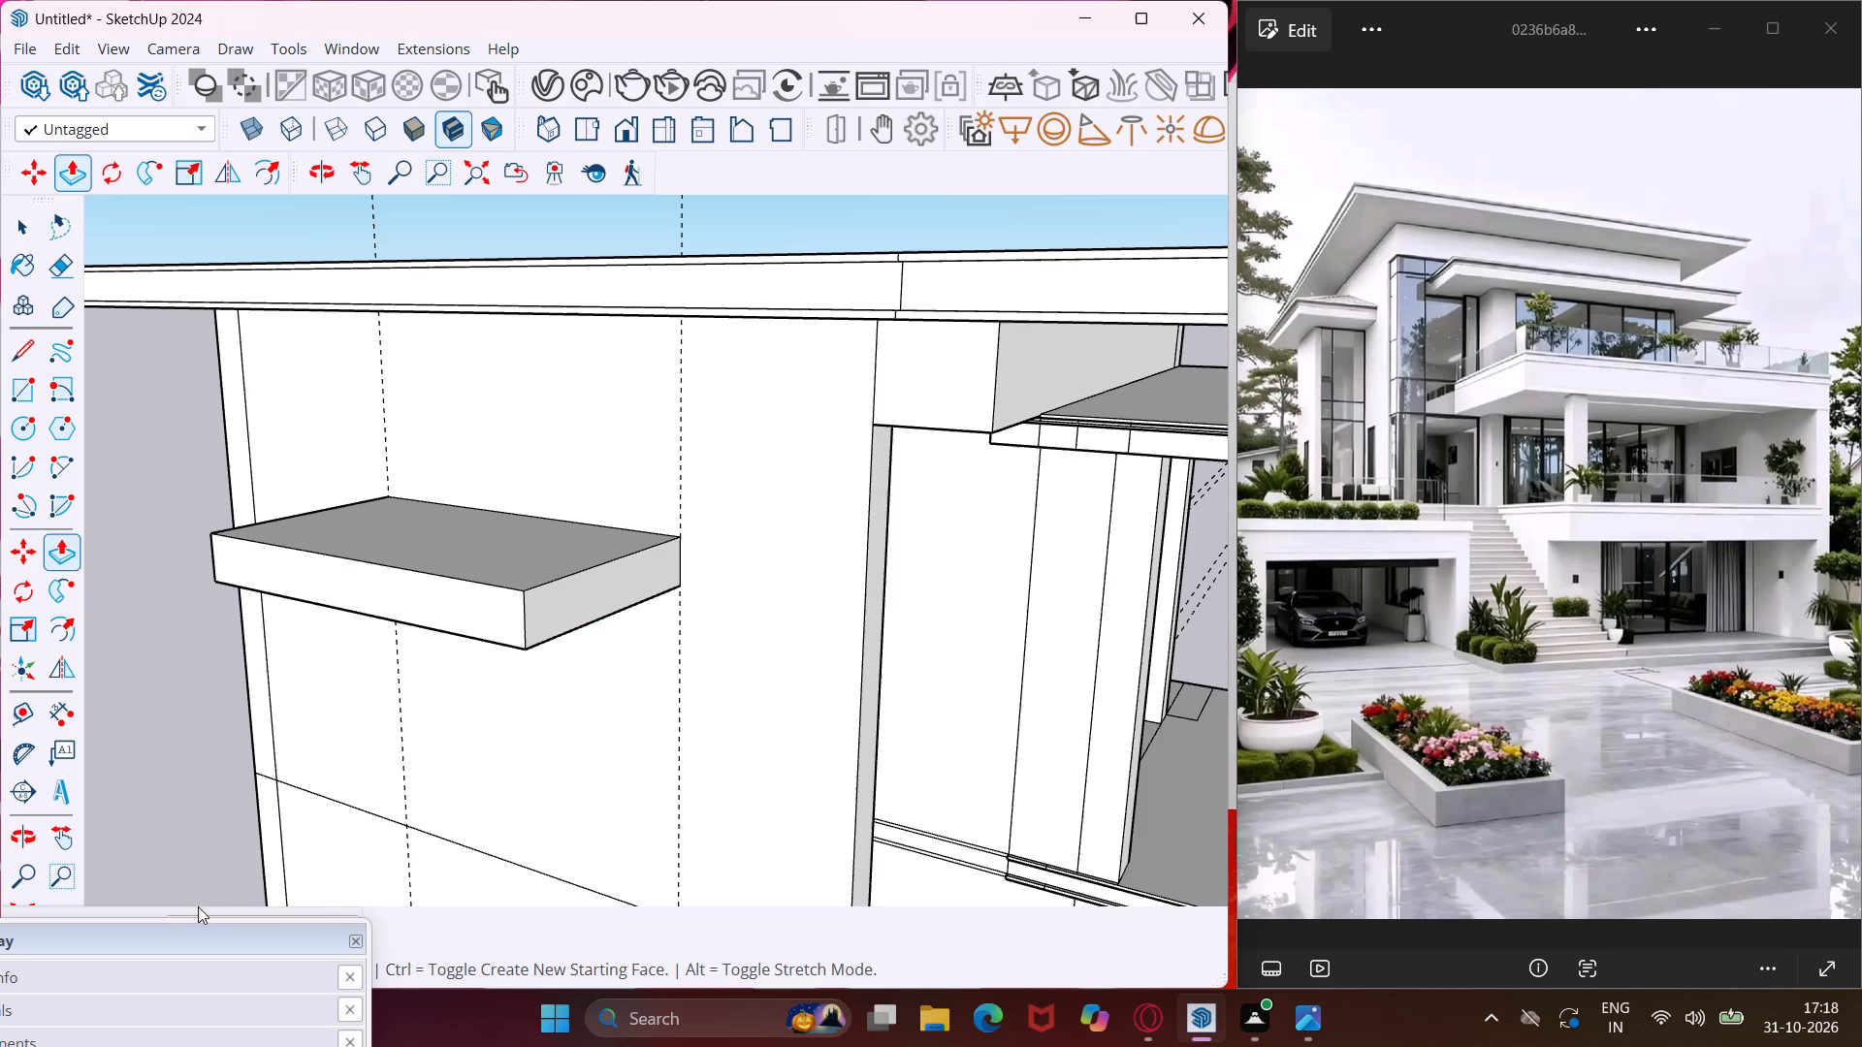
Lengthen the projecting slab on the tall wall by pulling each of its two end faces outward by 1'.
scroll(559, 623, up, 4)
click(553, 617)
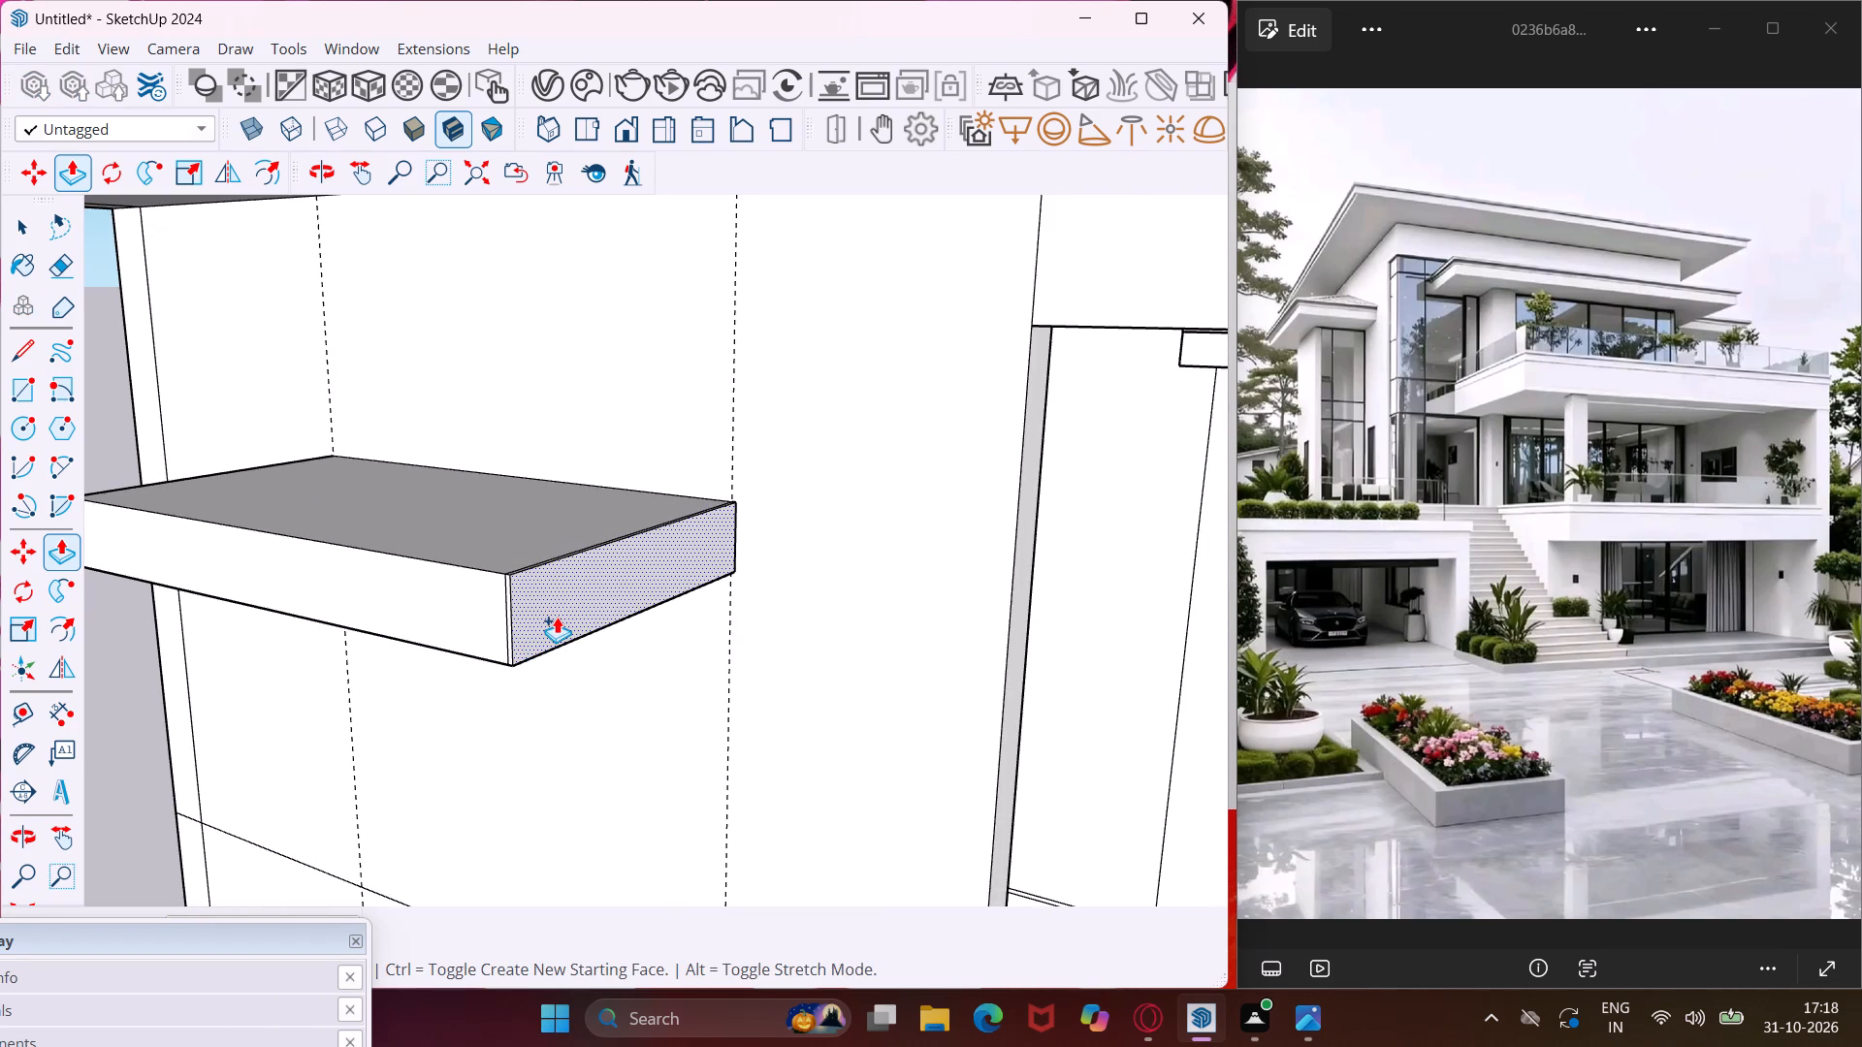
text(1')
key(Return)
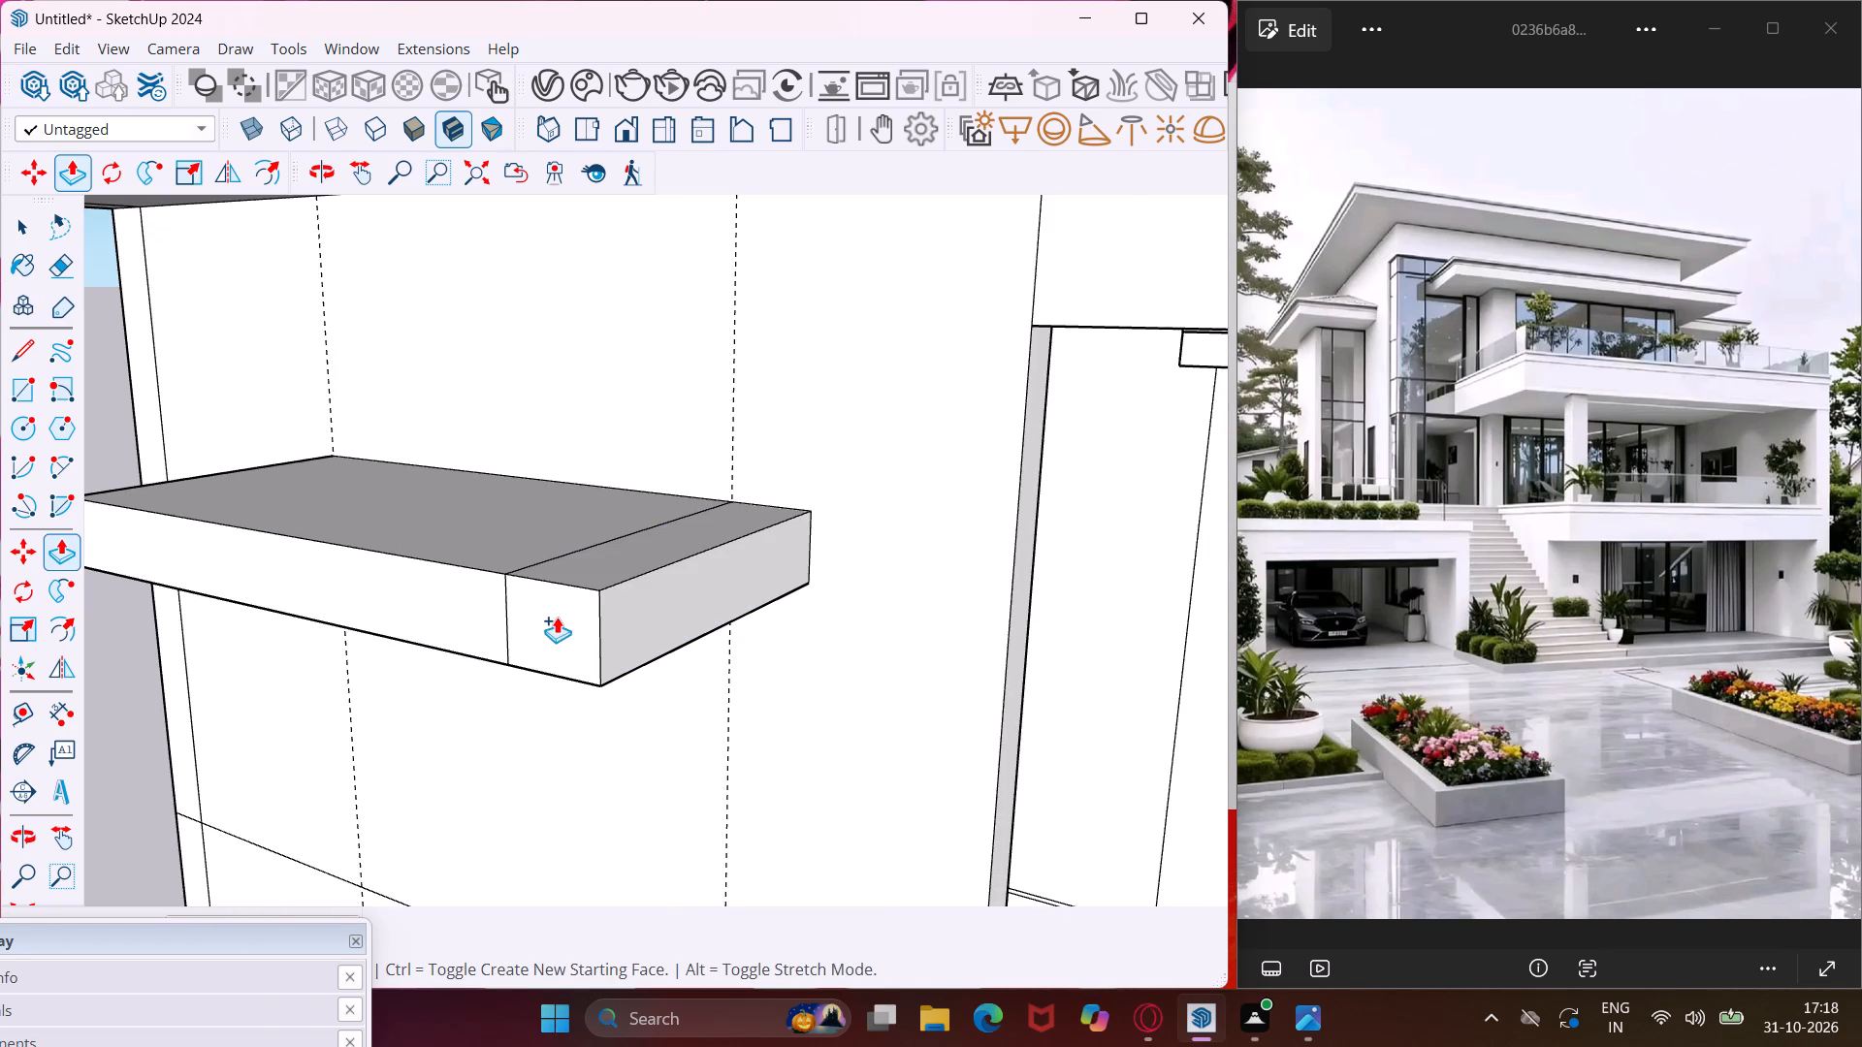
middle_drag(557, 617, 700, 588)
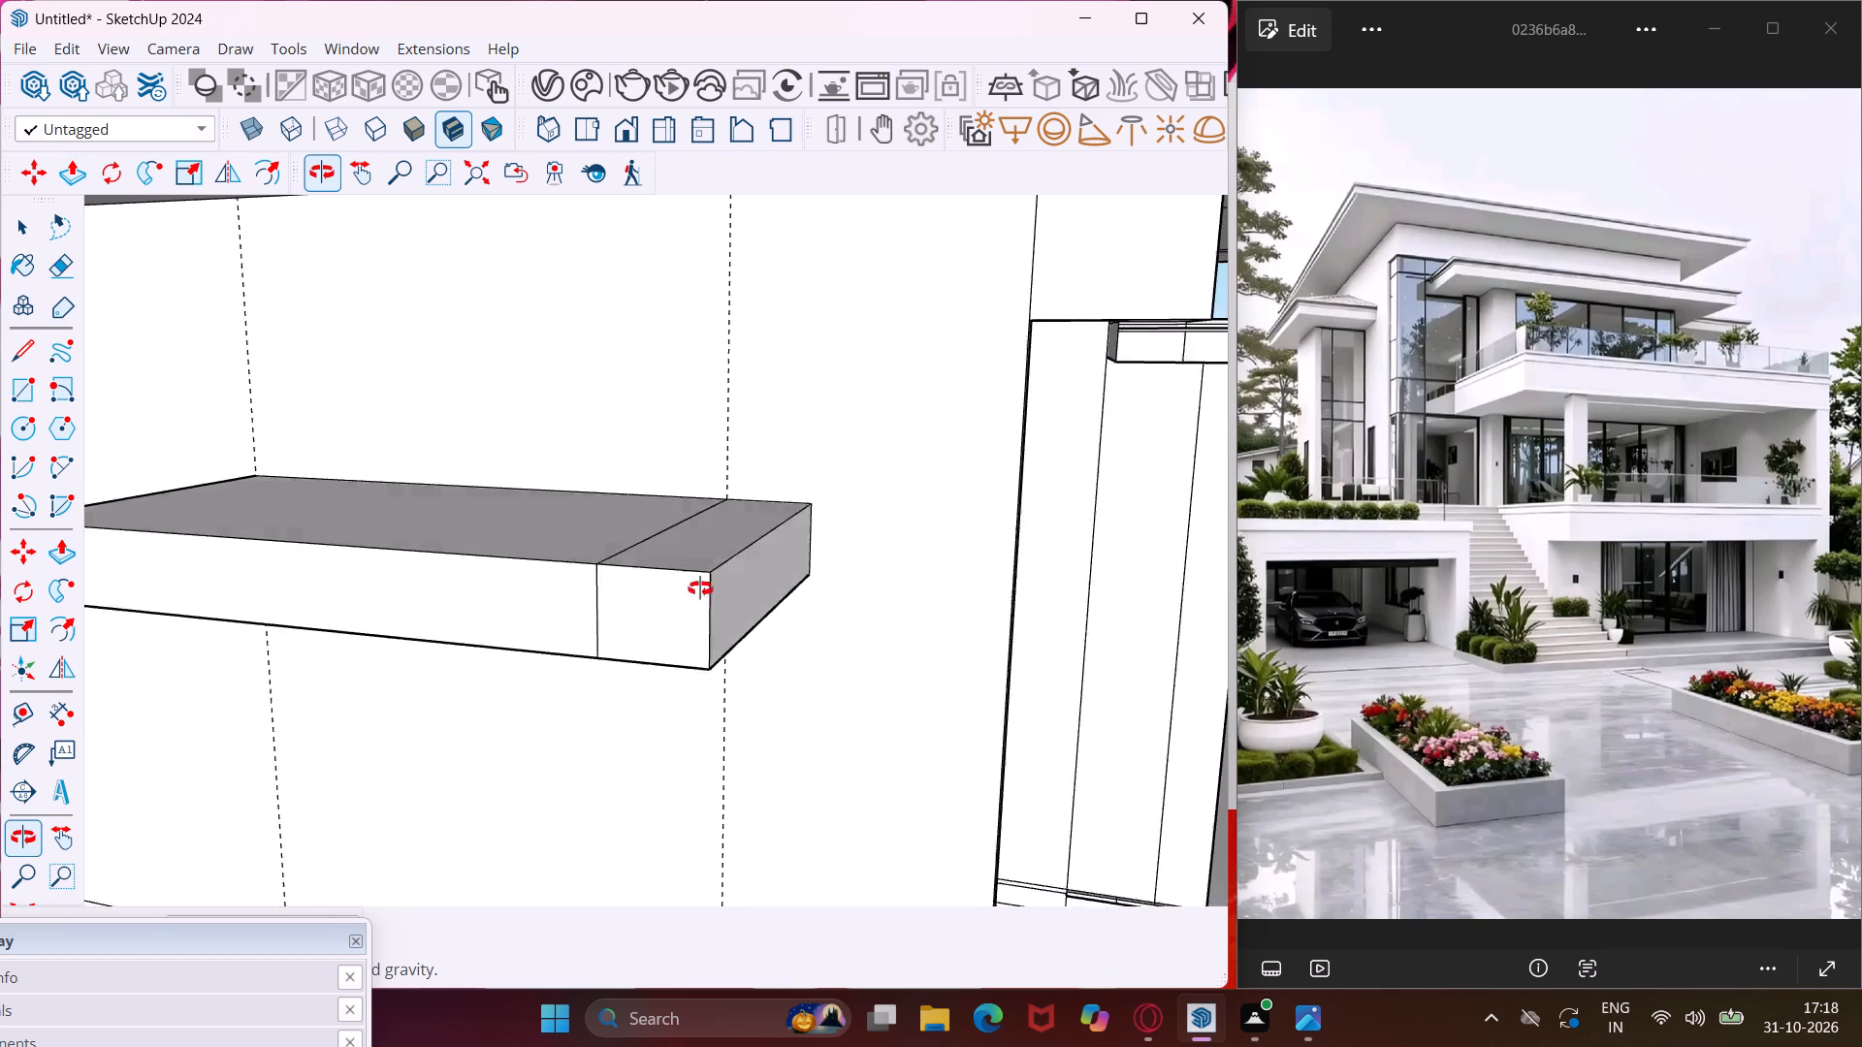
middle_drag(700, 588, 1227, 562)
scroll(1227, 562, up, 1)
scroll(479, 649, down, 5)
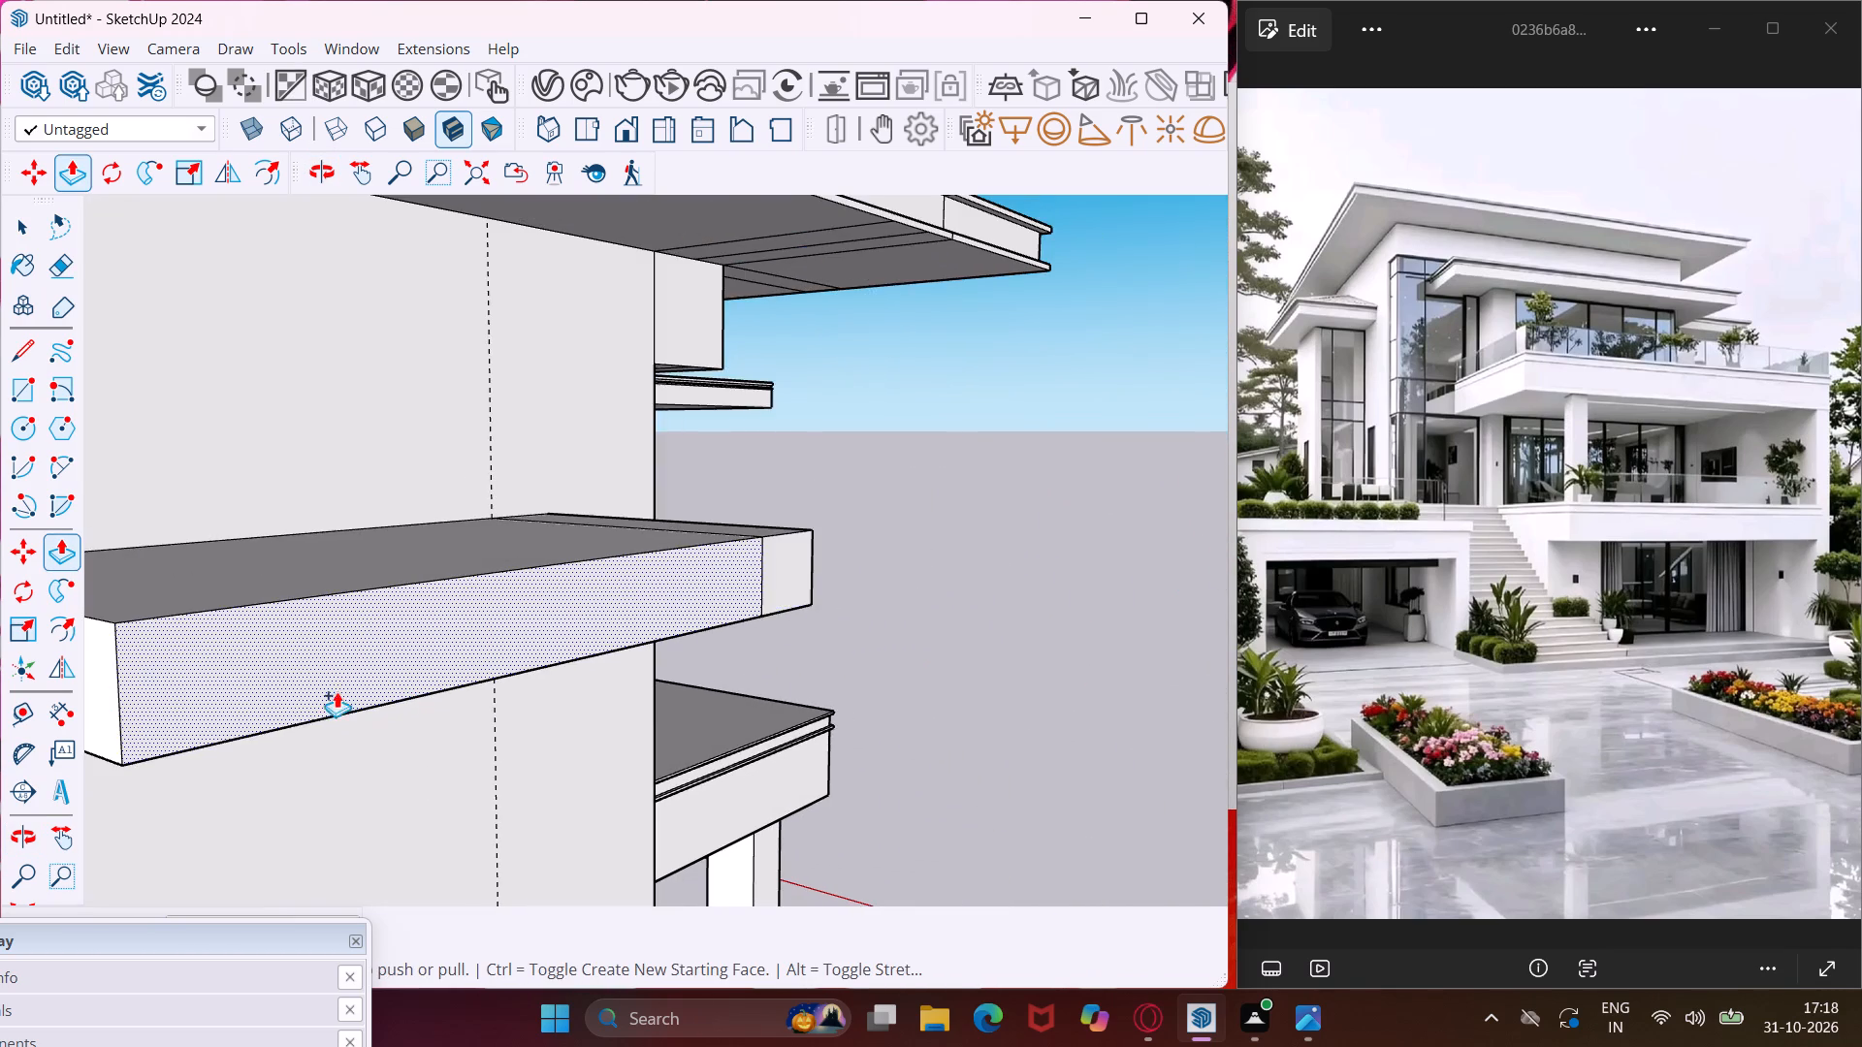
scroll(242, 708, down, 5)
double_click(138, 703)
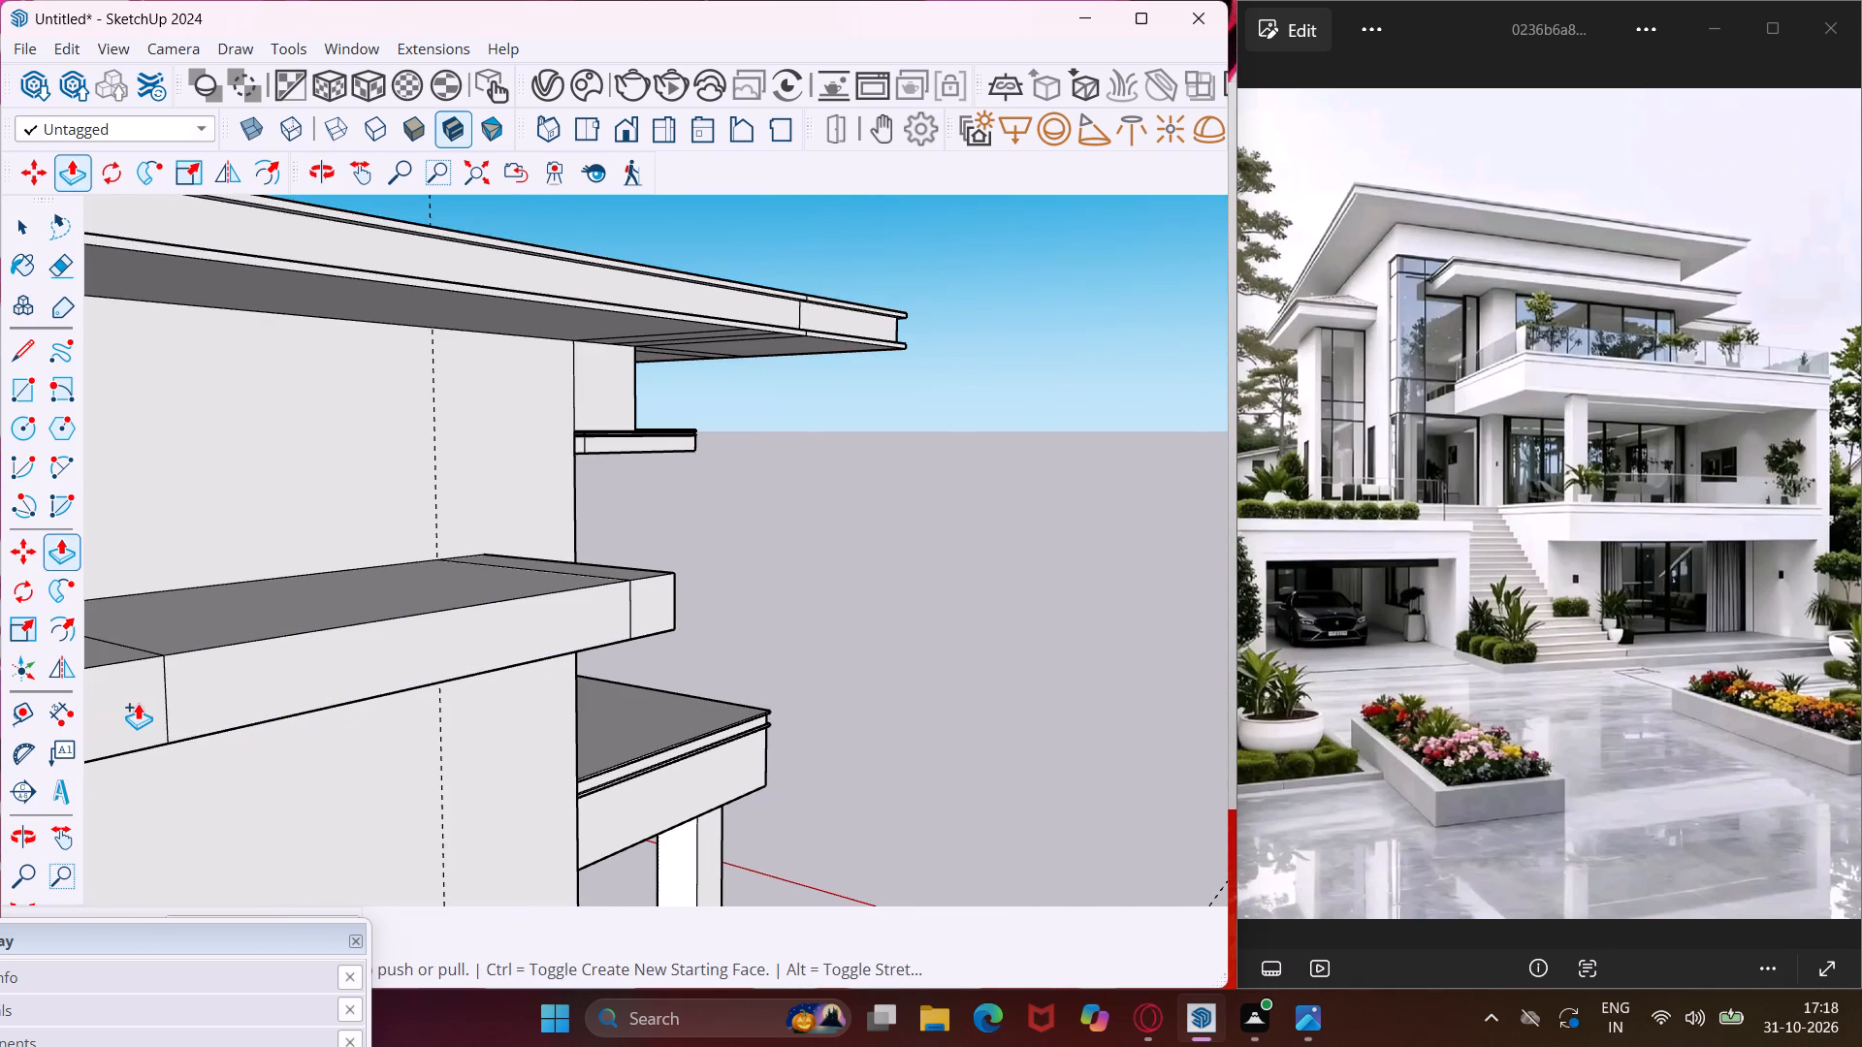
key(Escape)
key(space)
Erase the two seam lines across the slab's top face where the end extensions meet the original slab.
middle_drag(204, 688, 345, 759)
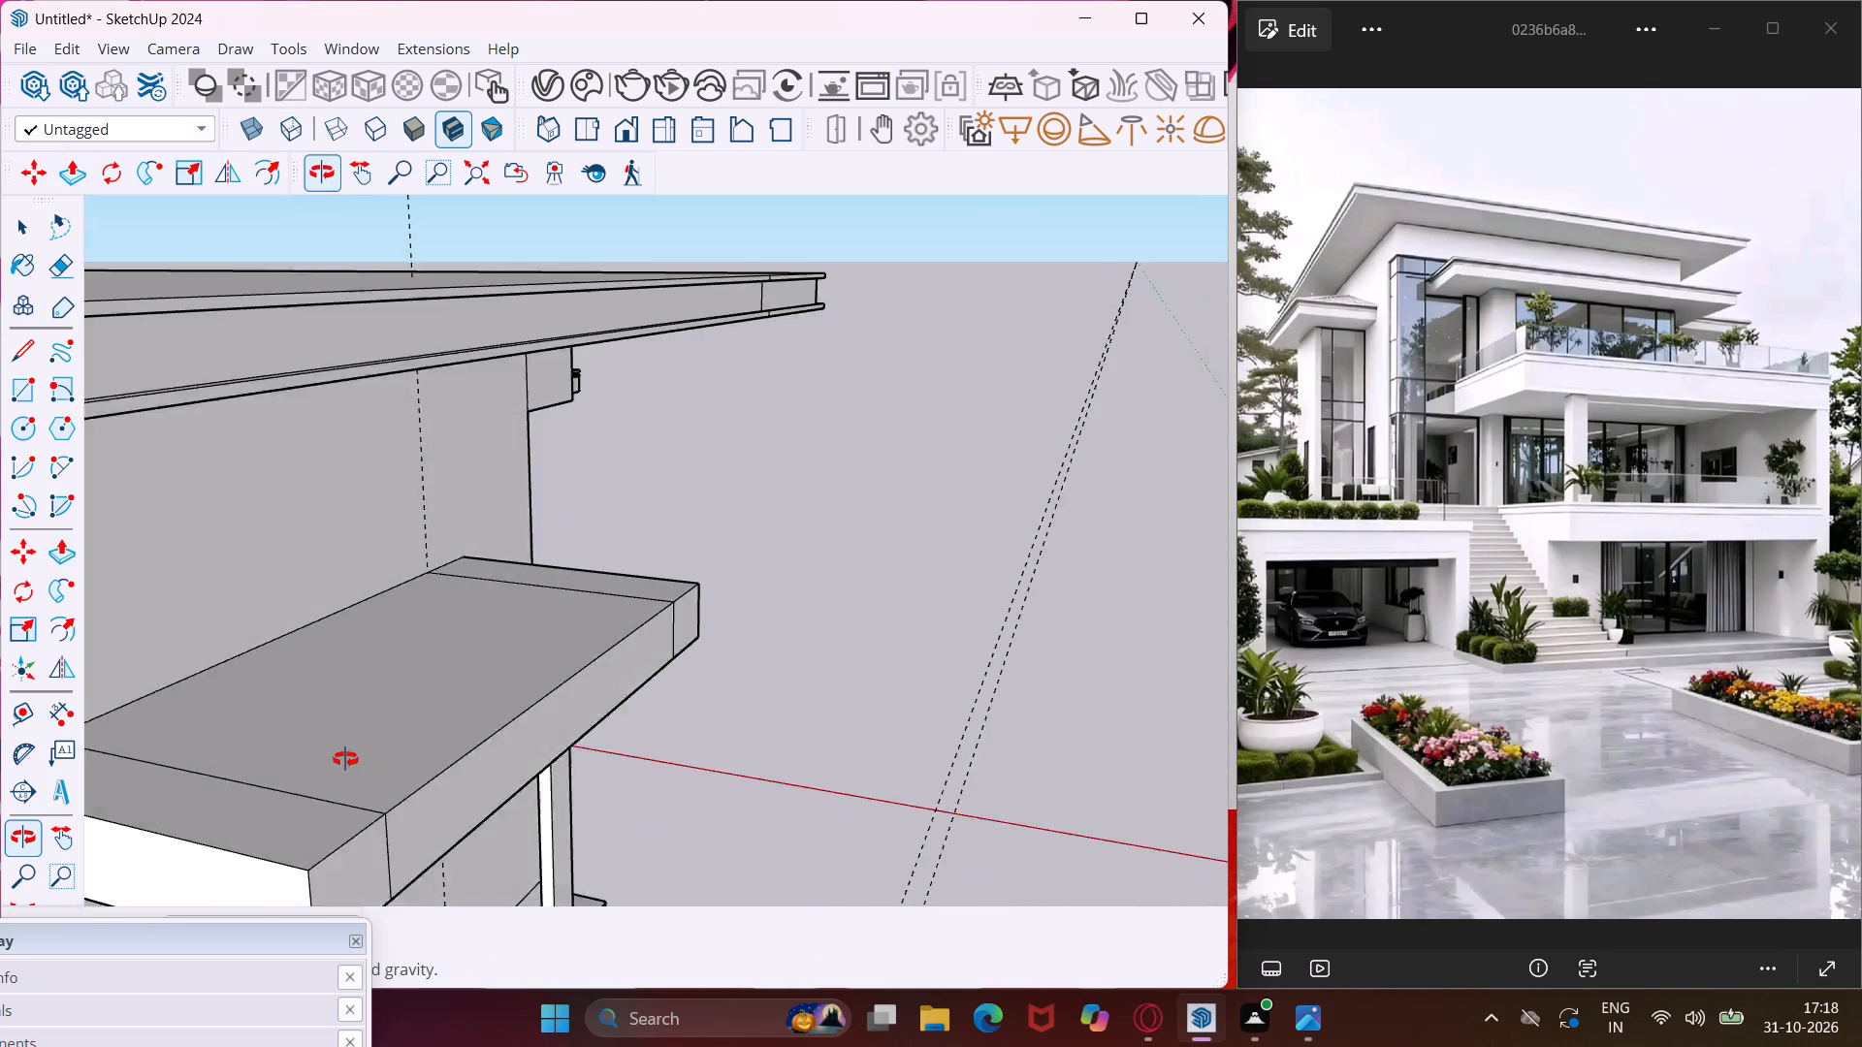
middle_drag(345, 759, 371, 766)
scroll(355, 639, down, 3)
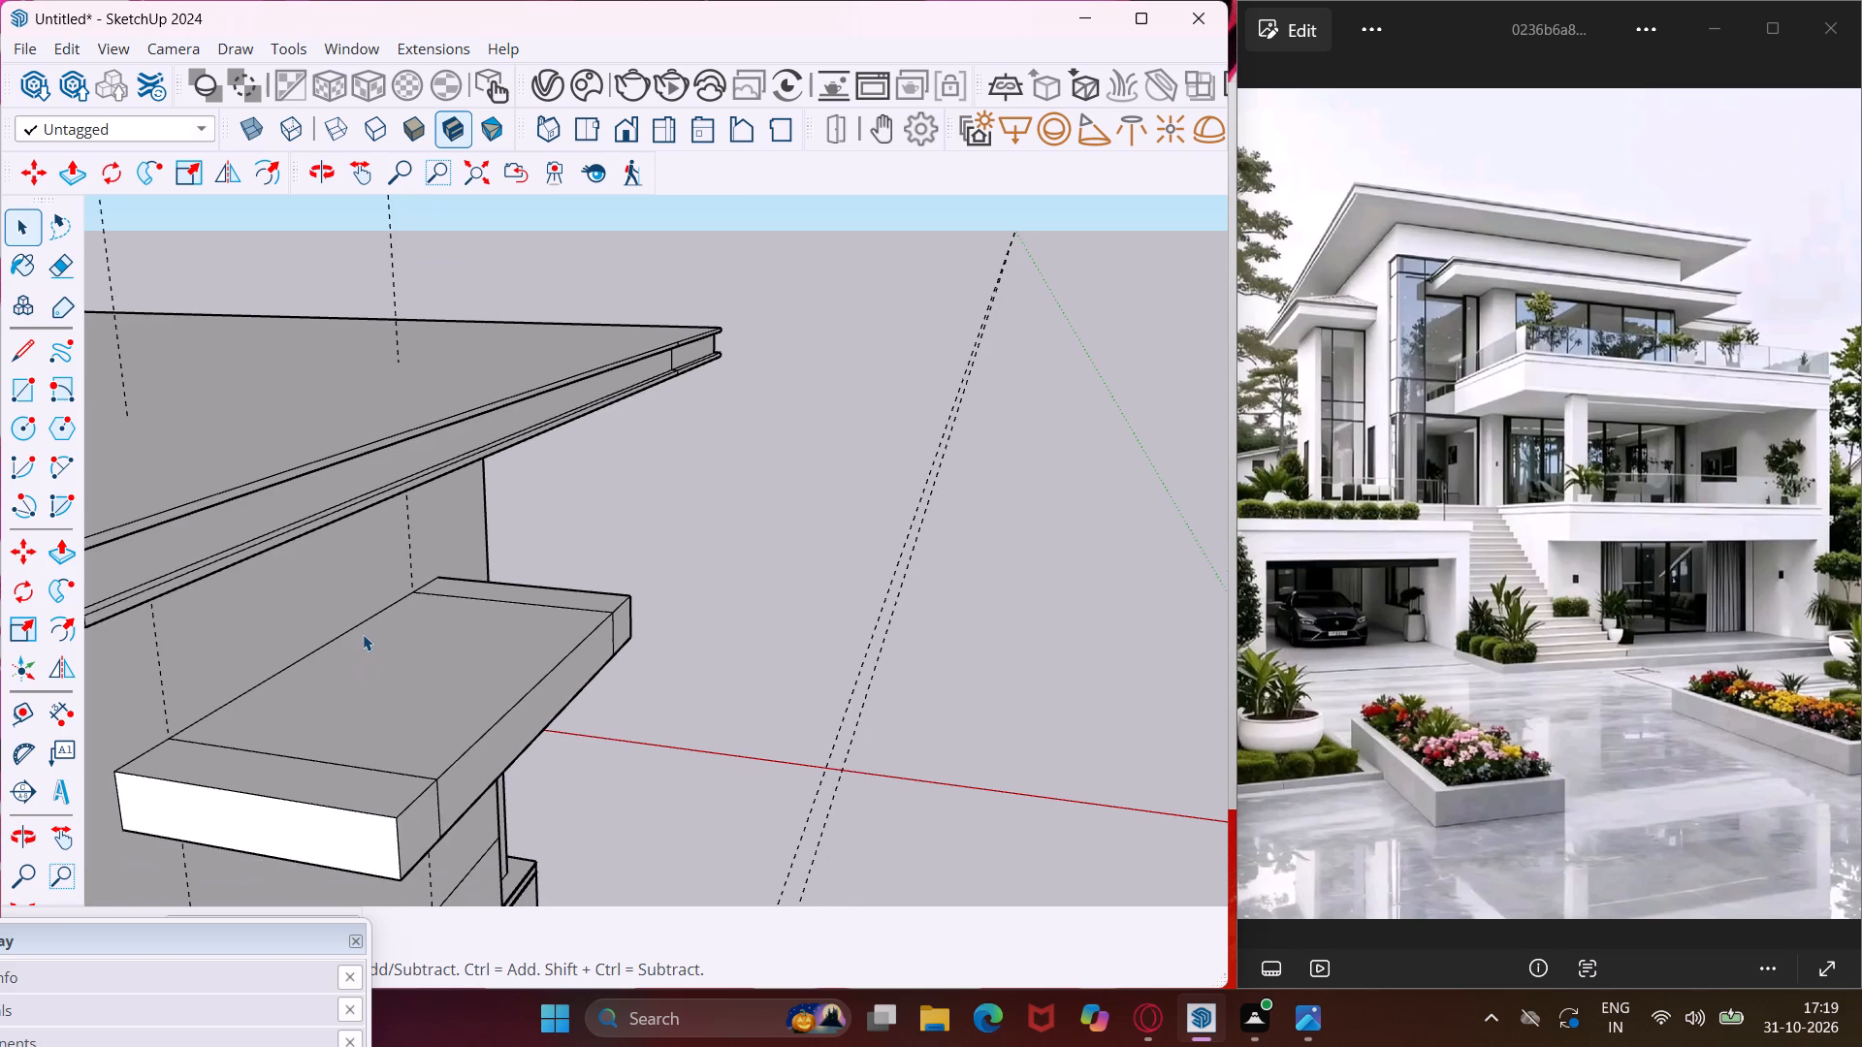
middle_drag(363, 634, 359, 613)
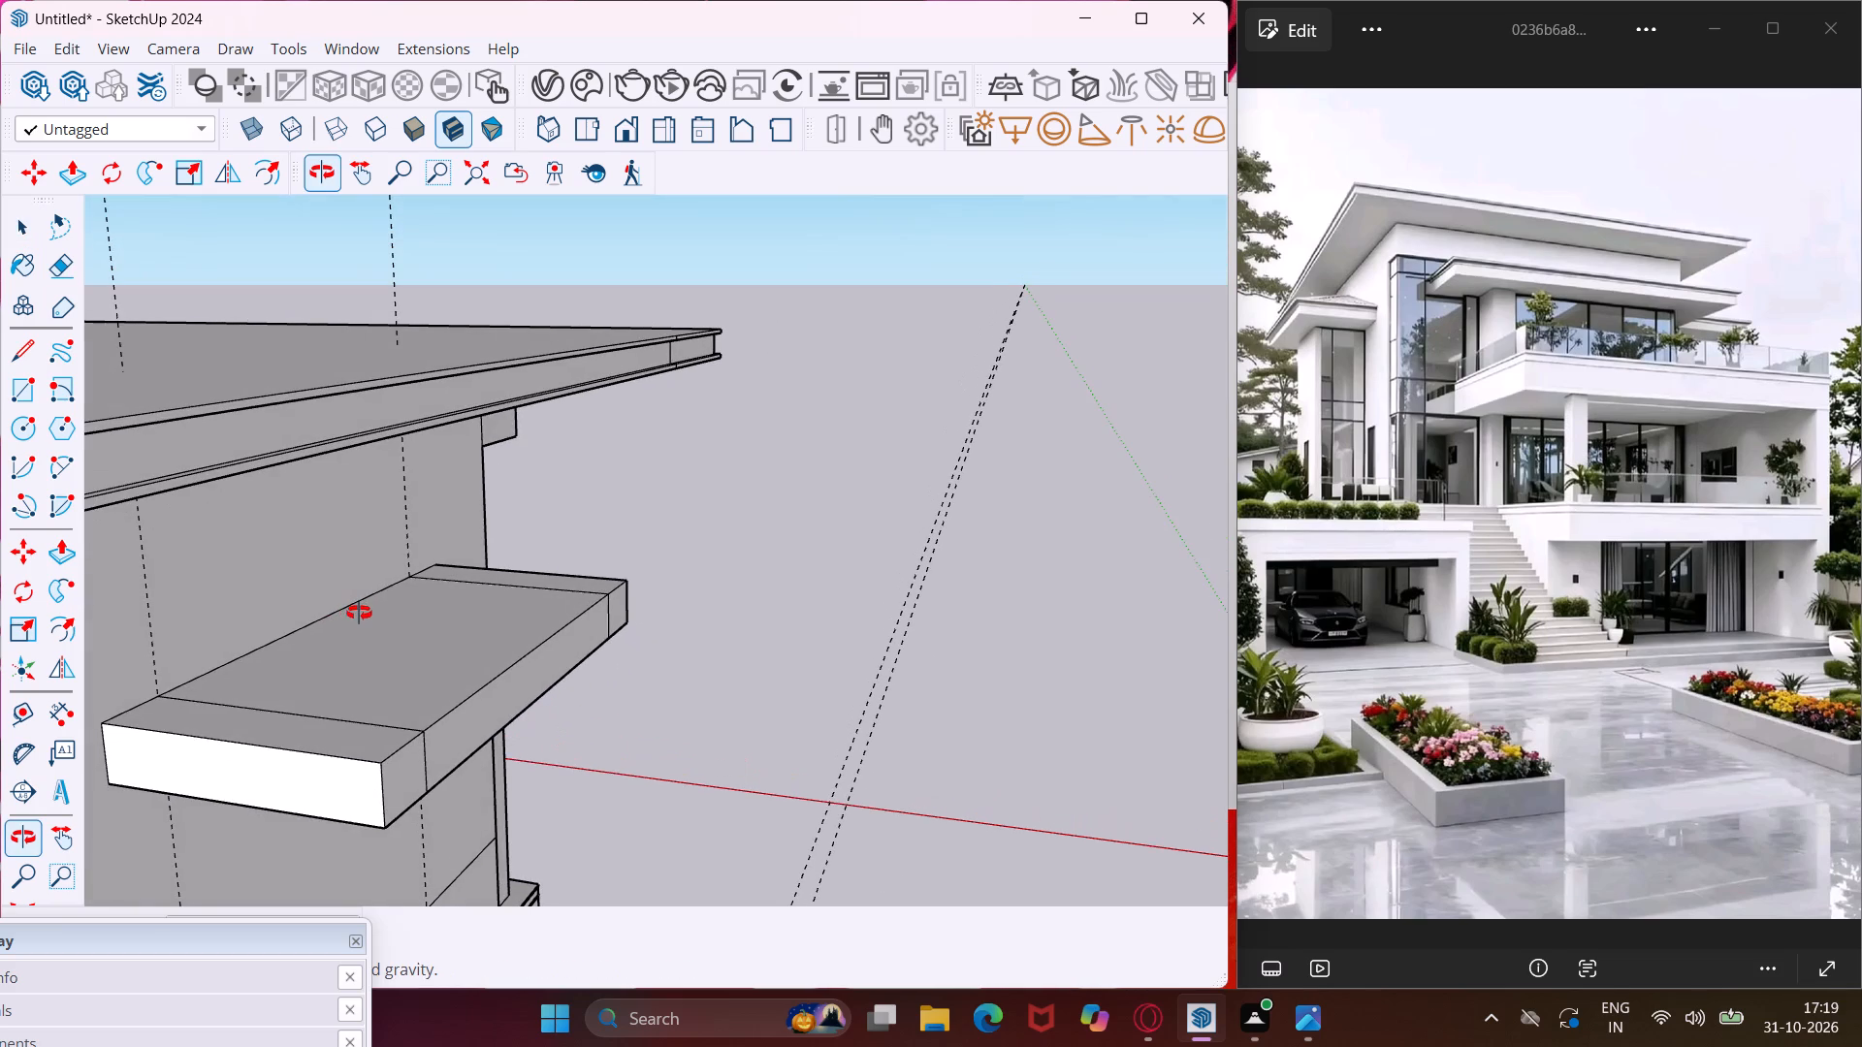
middle_drag(359, 613, 394, 619)
scroll(402, 634, up, 4)
click(407, 645)
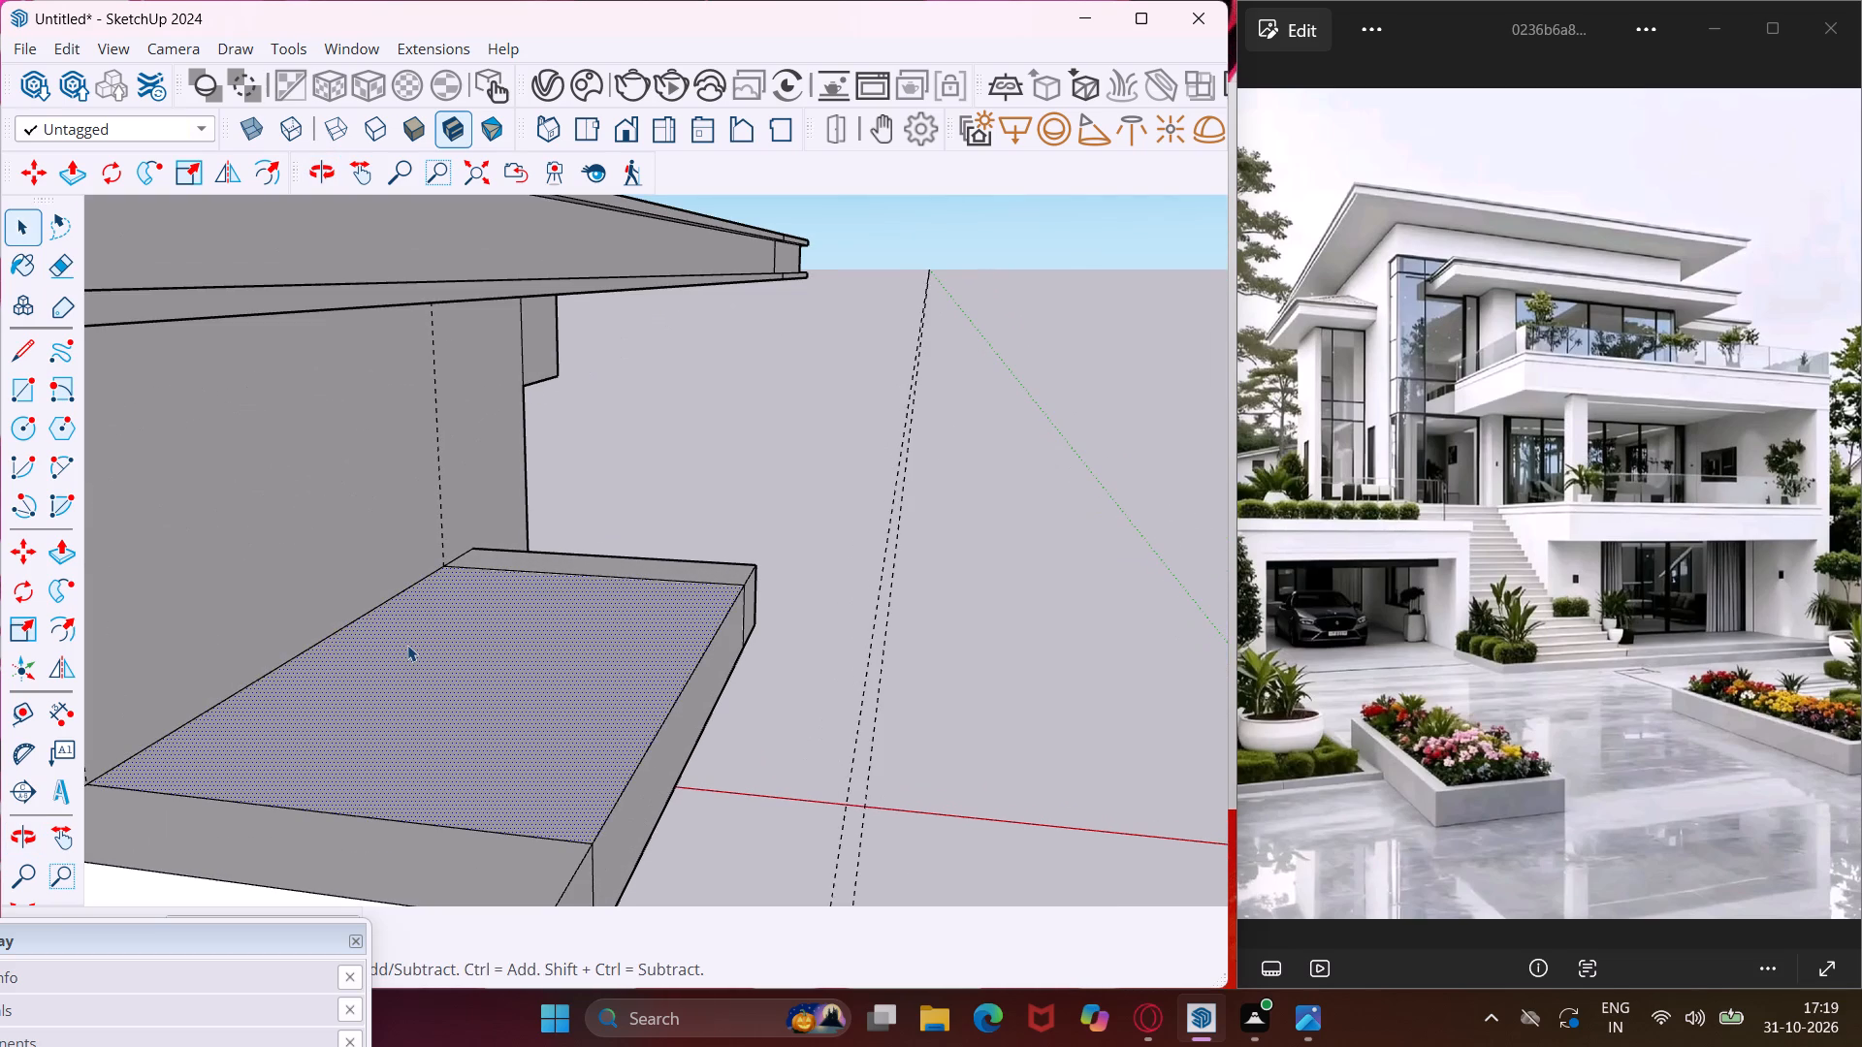
key(Escape)
key(space)
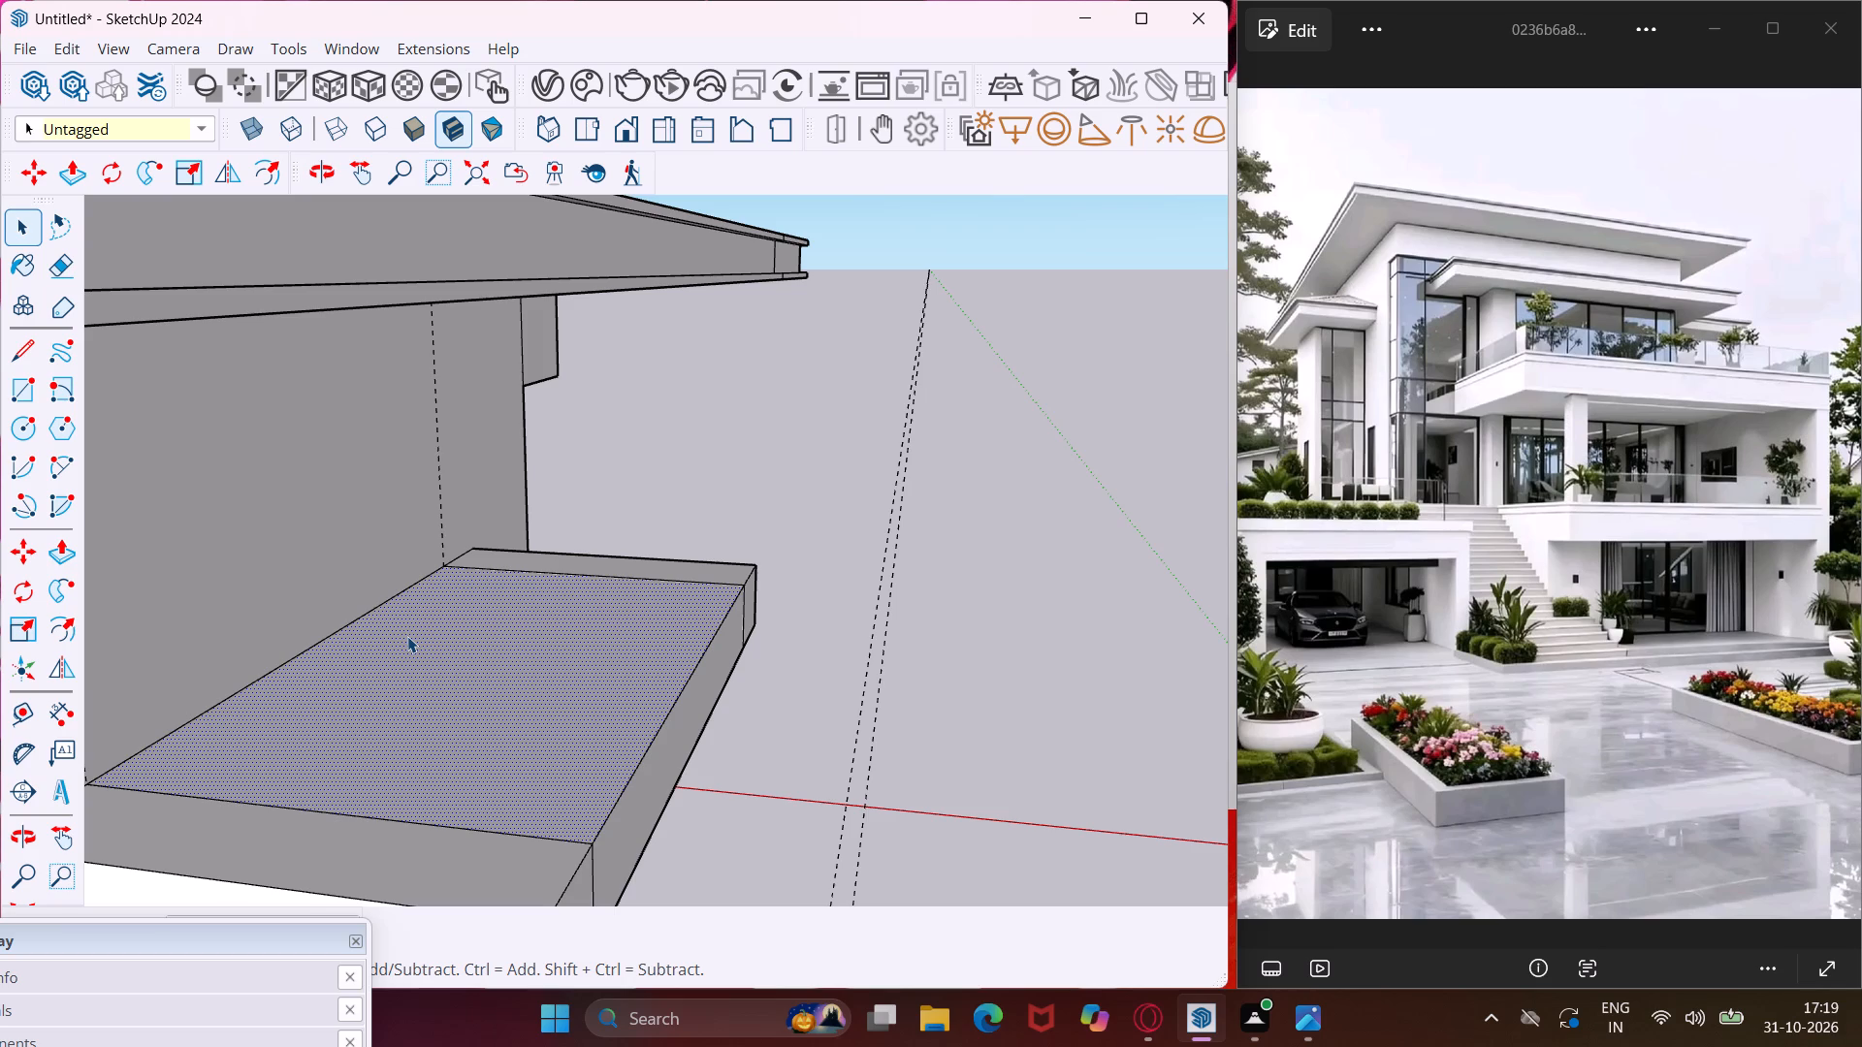
key(e)
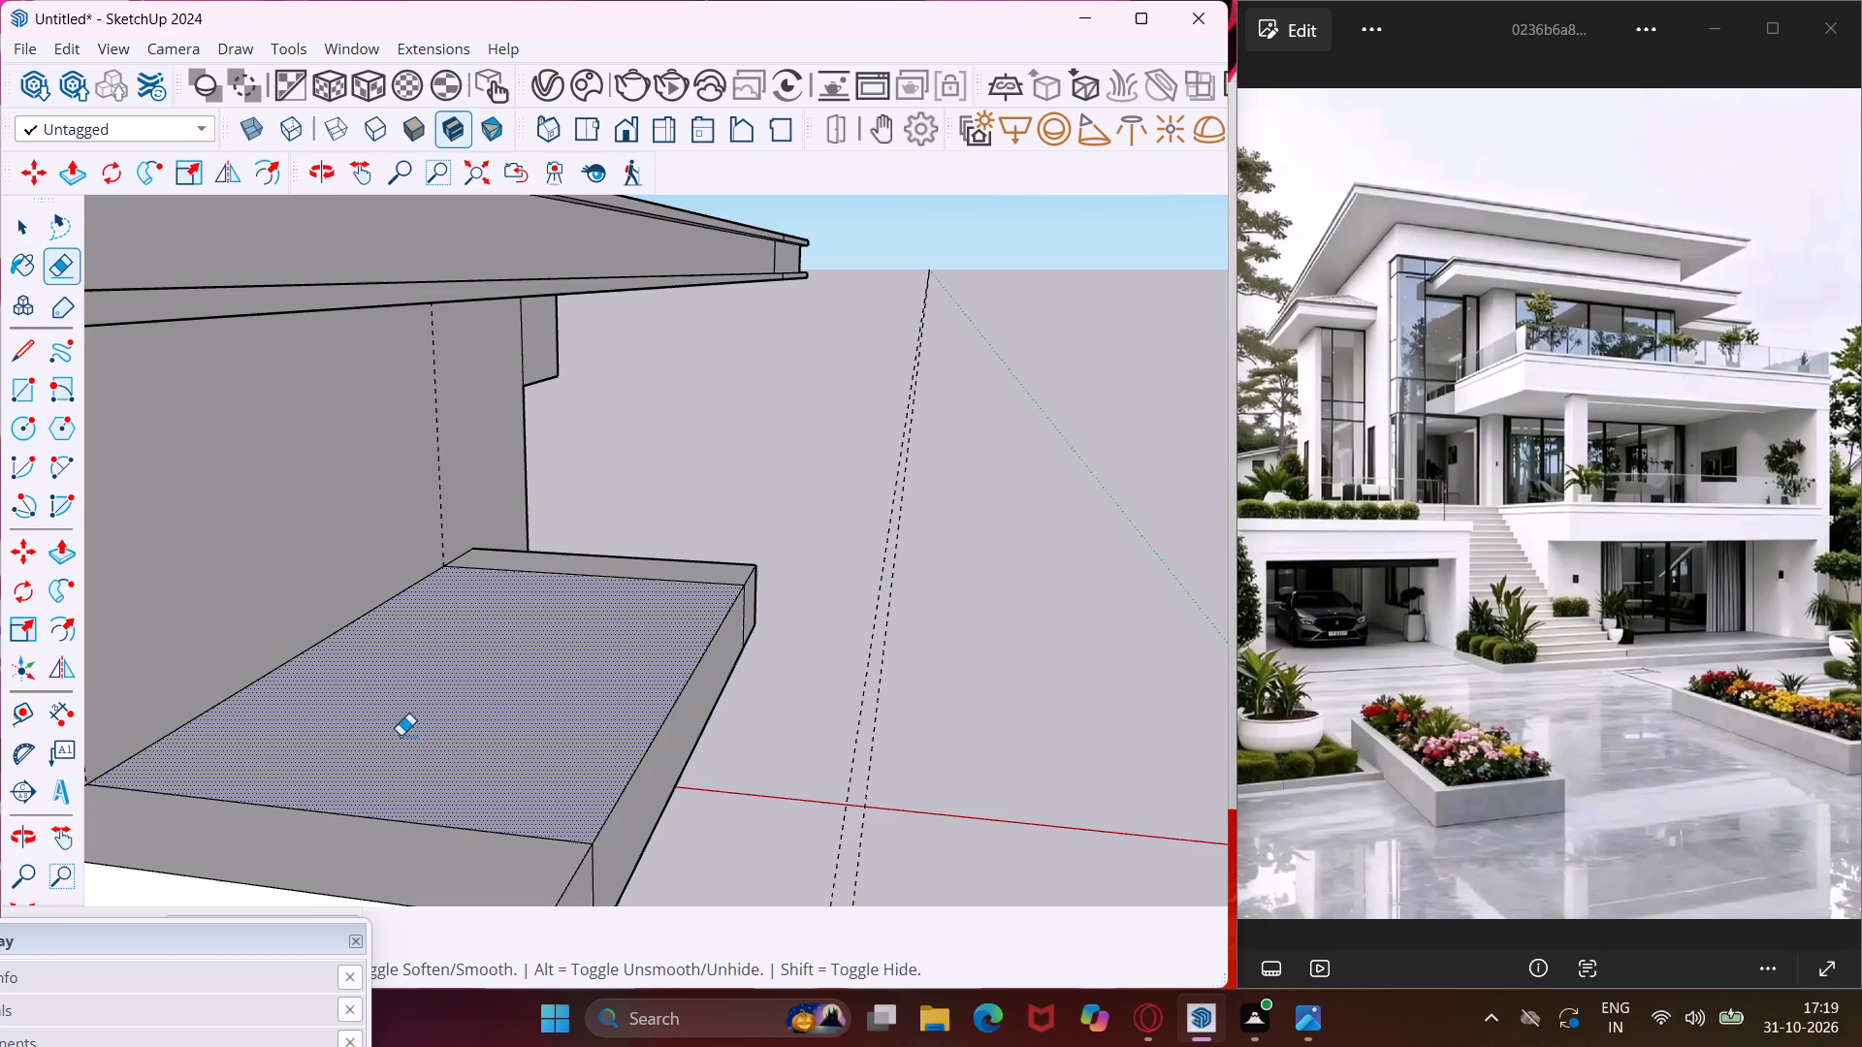
click(430, 826)
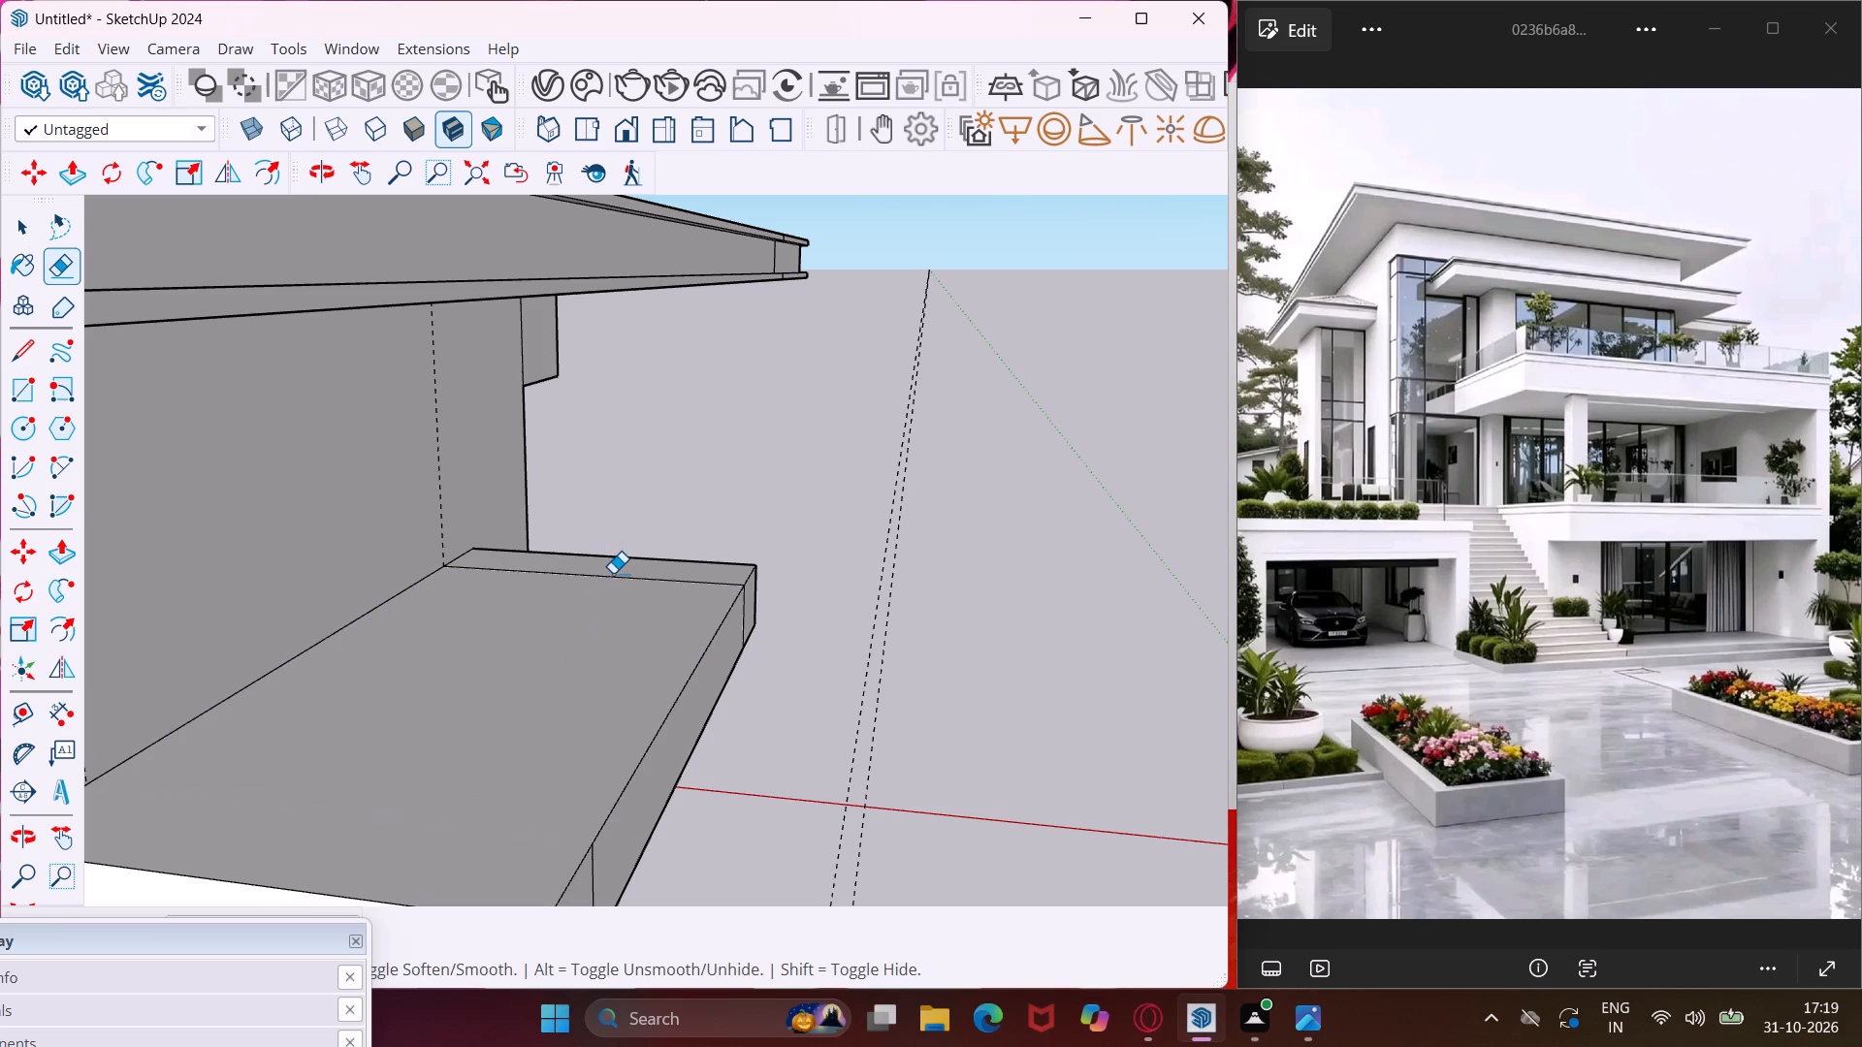
click(614, 573)
click(618, 581)
key(Escape)
key(space)
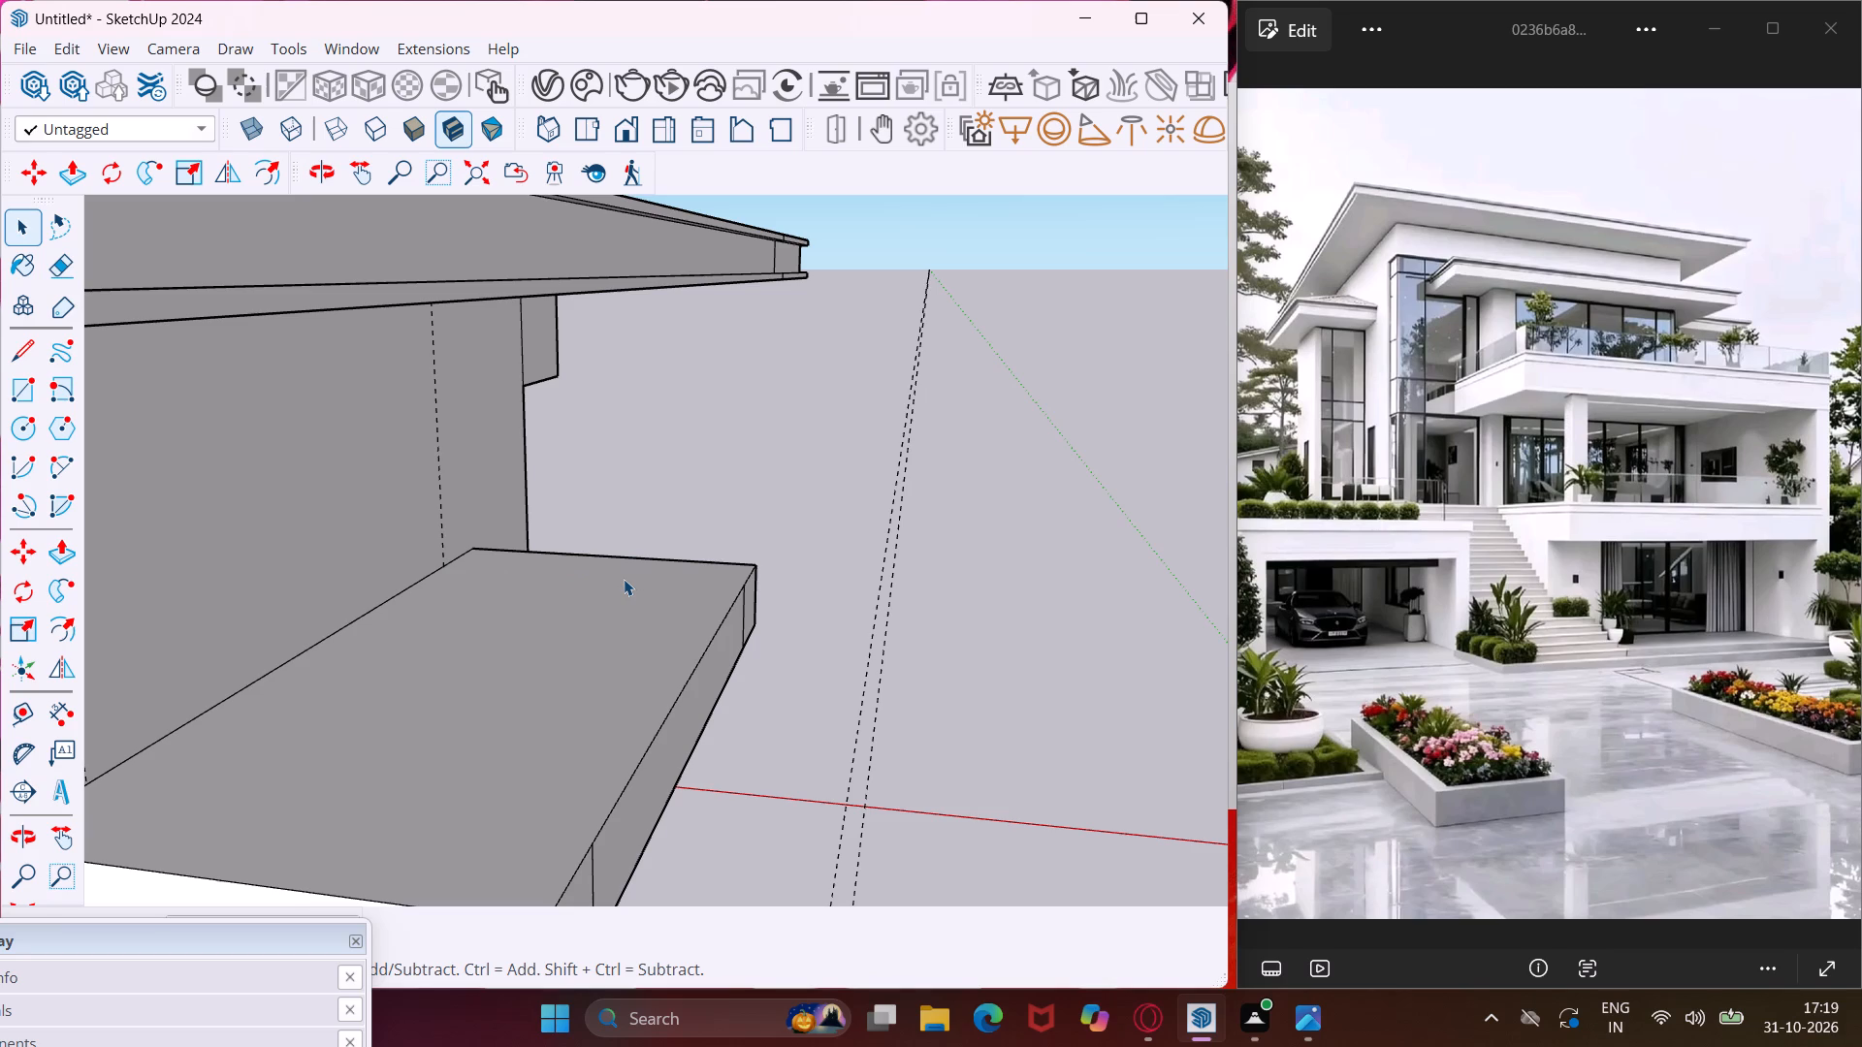
Raise the top face of the projecting slab slightly to make the slab a little thicker.
middle_drag(658, 612, 619, 585)
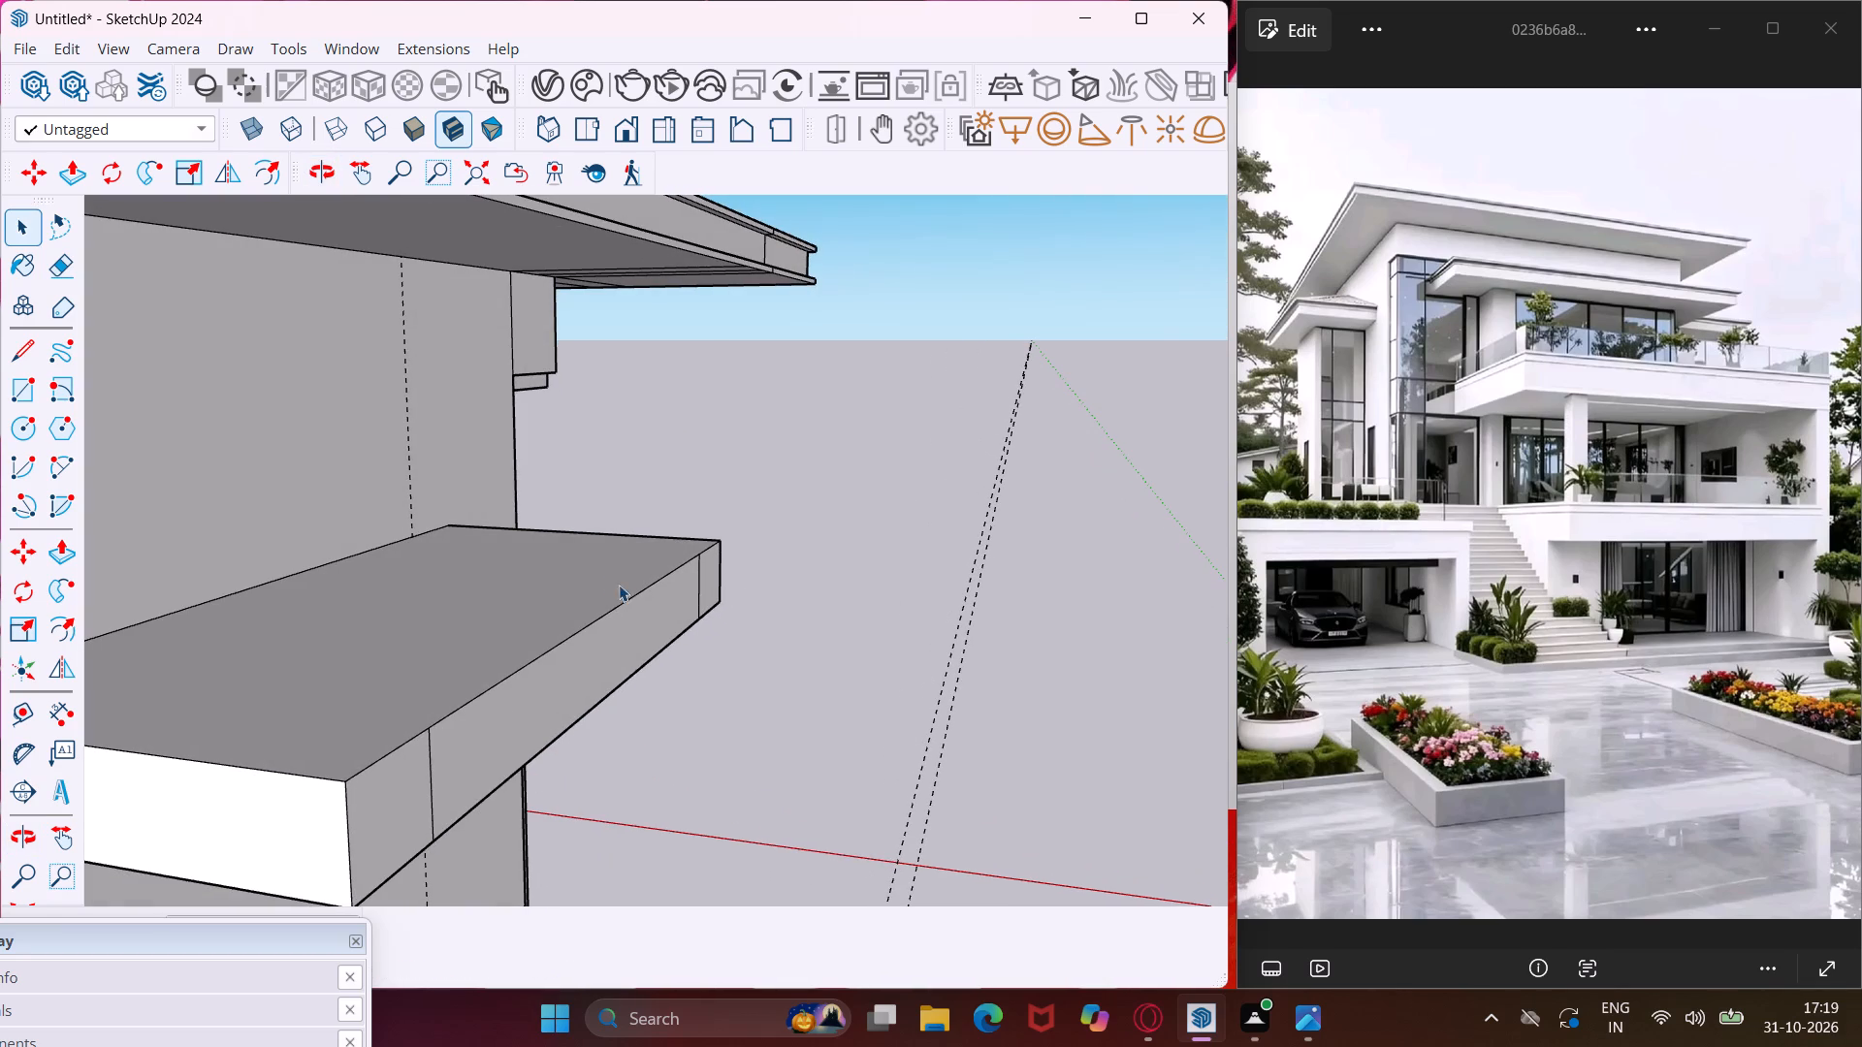
click(440, 705)
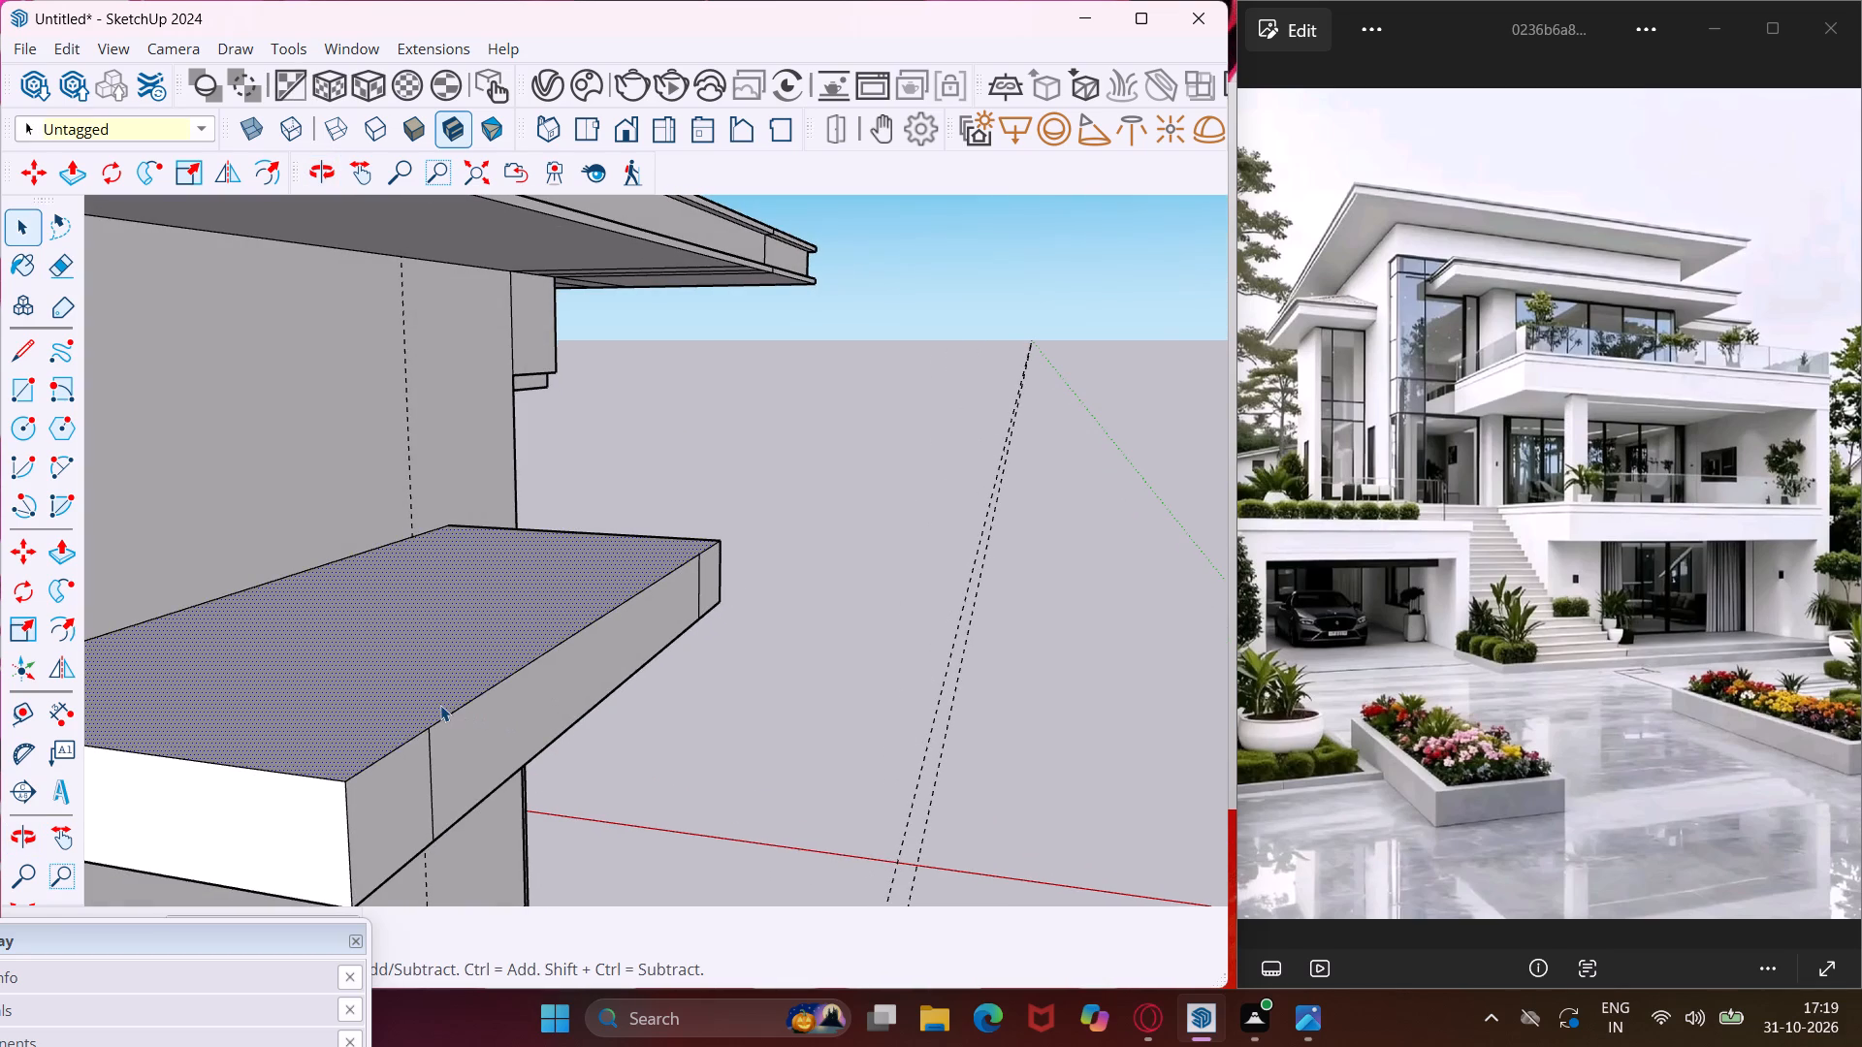
key(p)
click(440, 705)
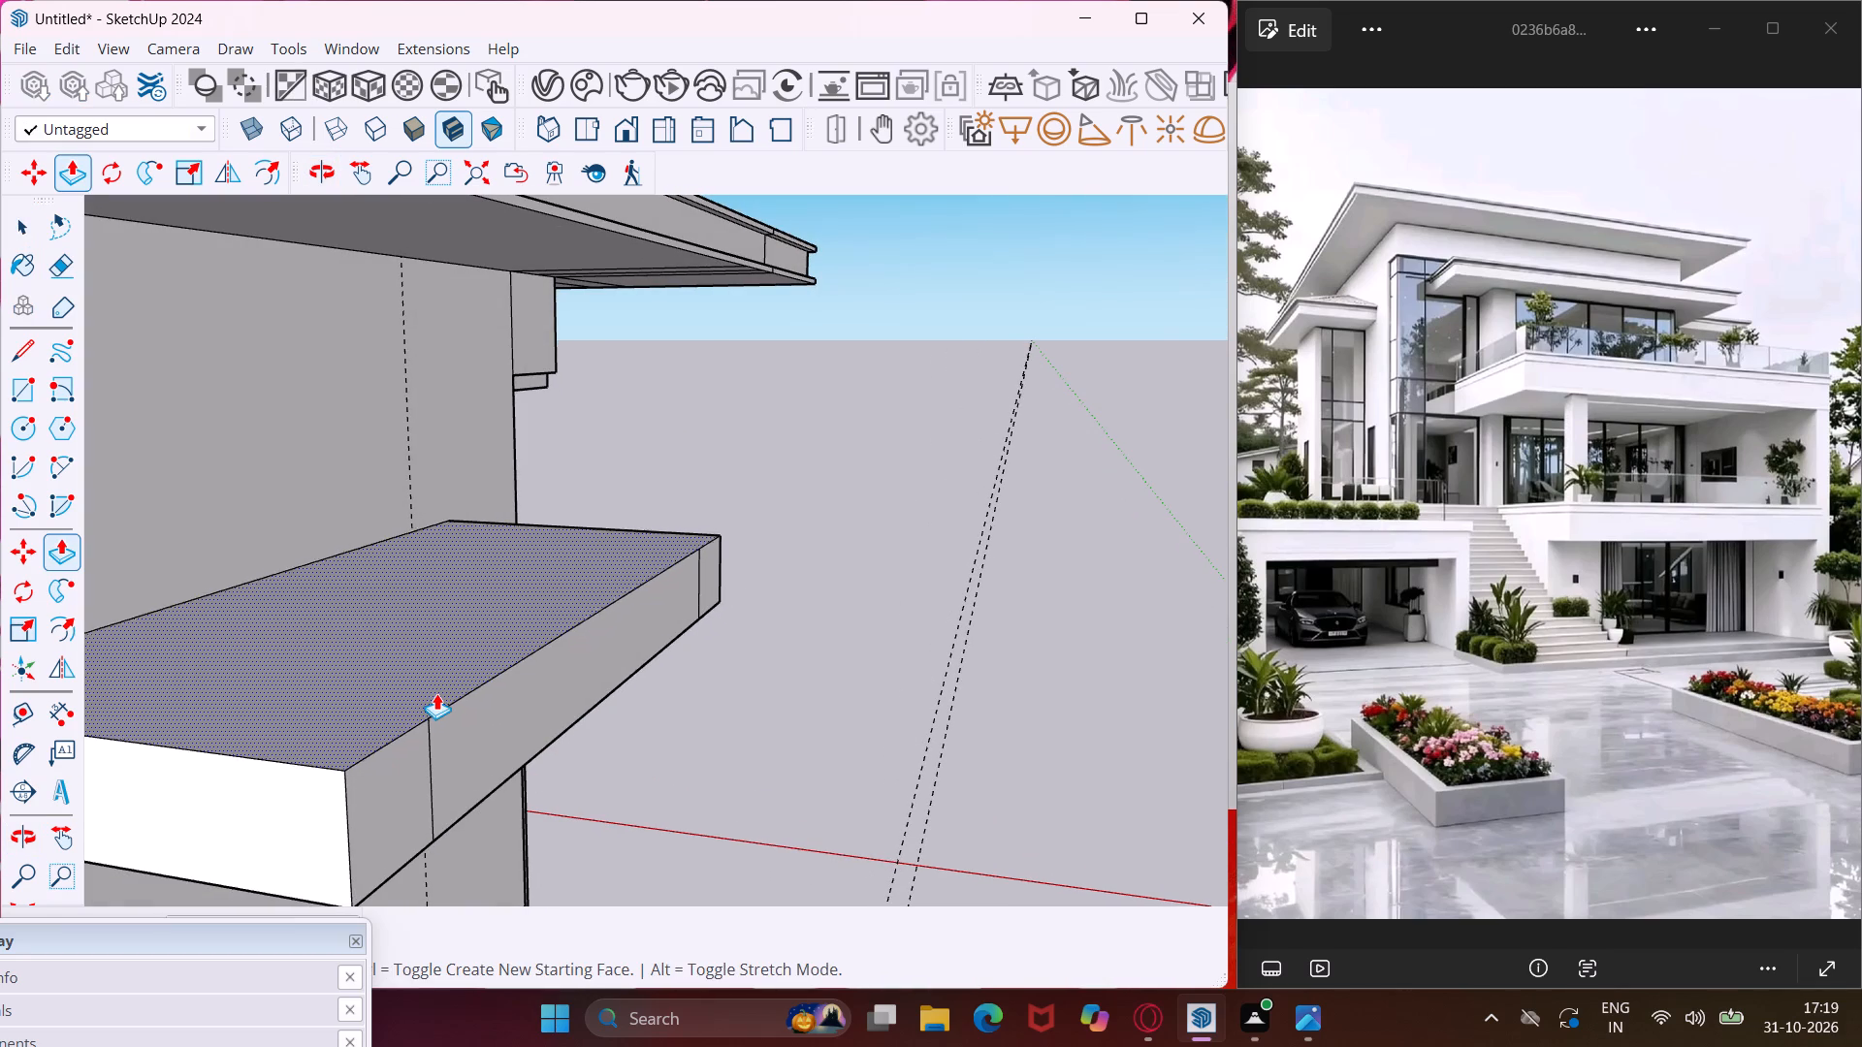
click(436, 693)
key(Escape)
key(space)
Copy the slab's top face downward three times, leaving one outline just below the top and two closely spaced outlines lower on the sides.
scroll(401, 732, up, 3)
click(377, 722)
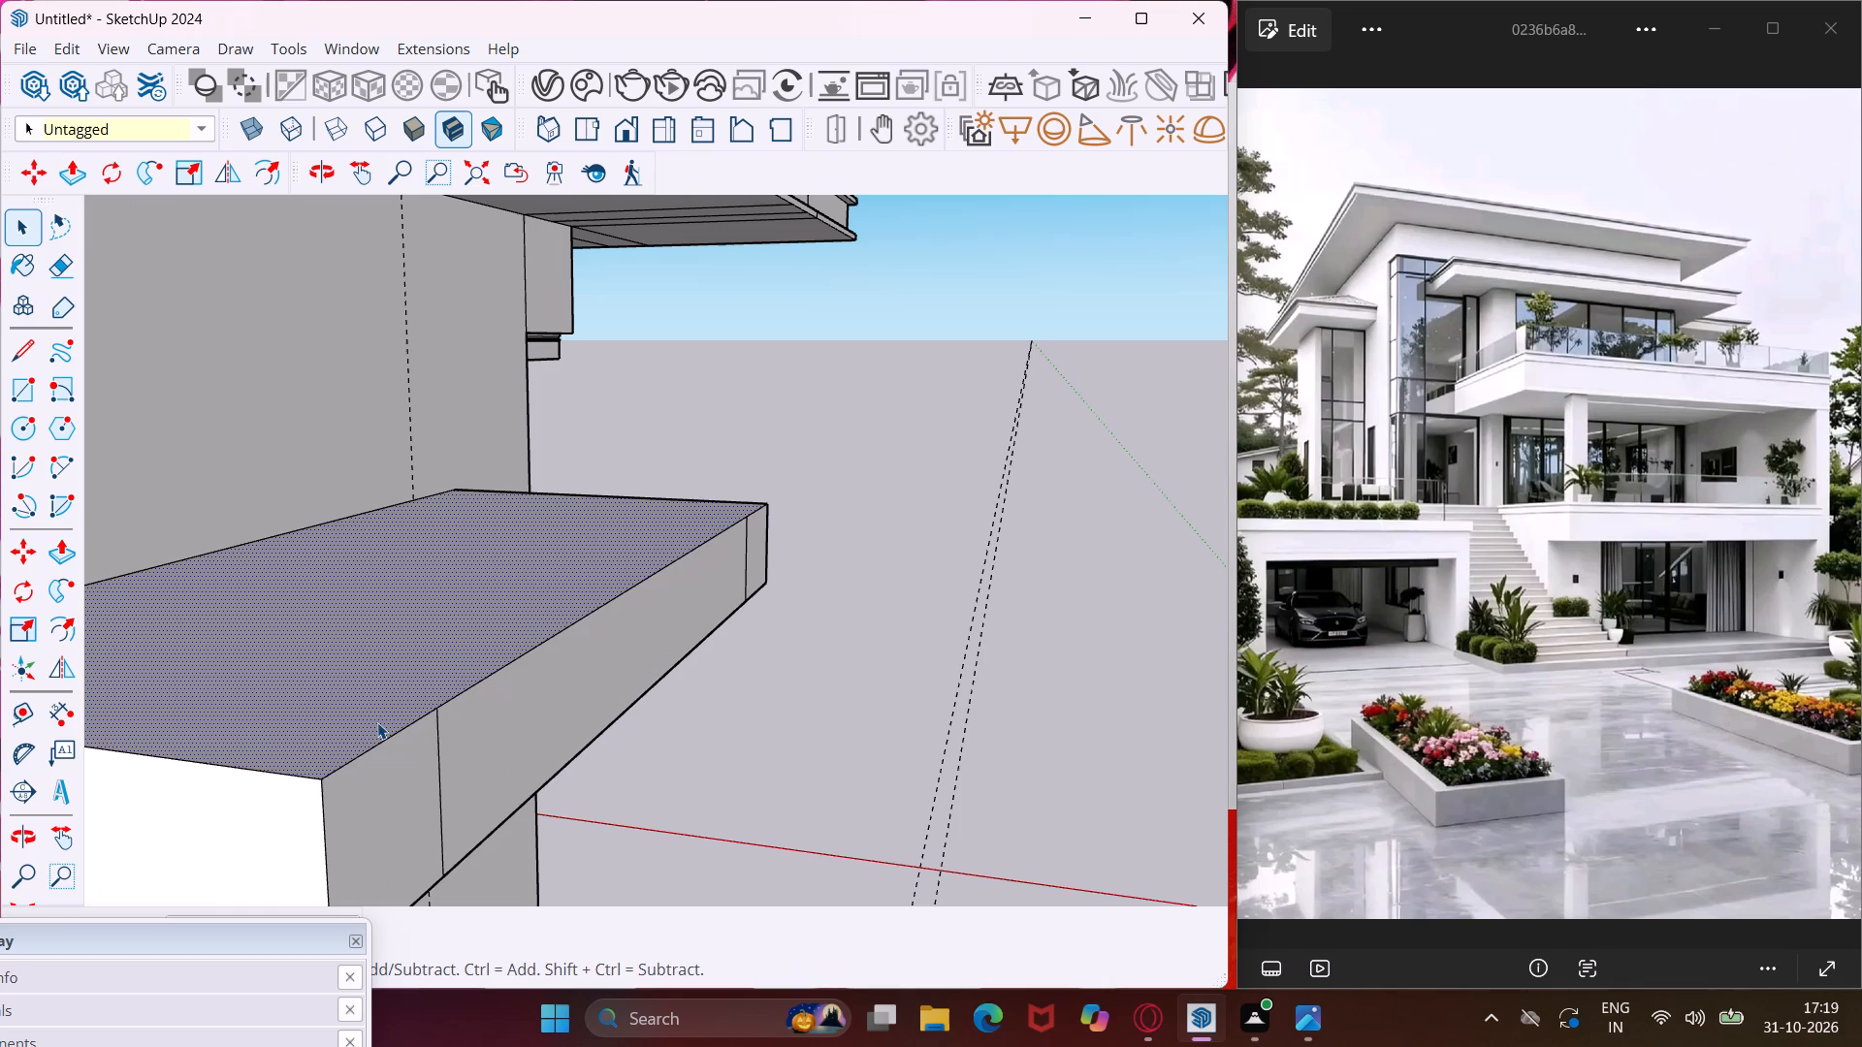
key(m)
scroll(319, 799, up, 3)
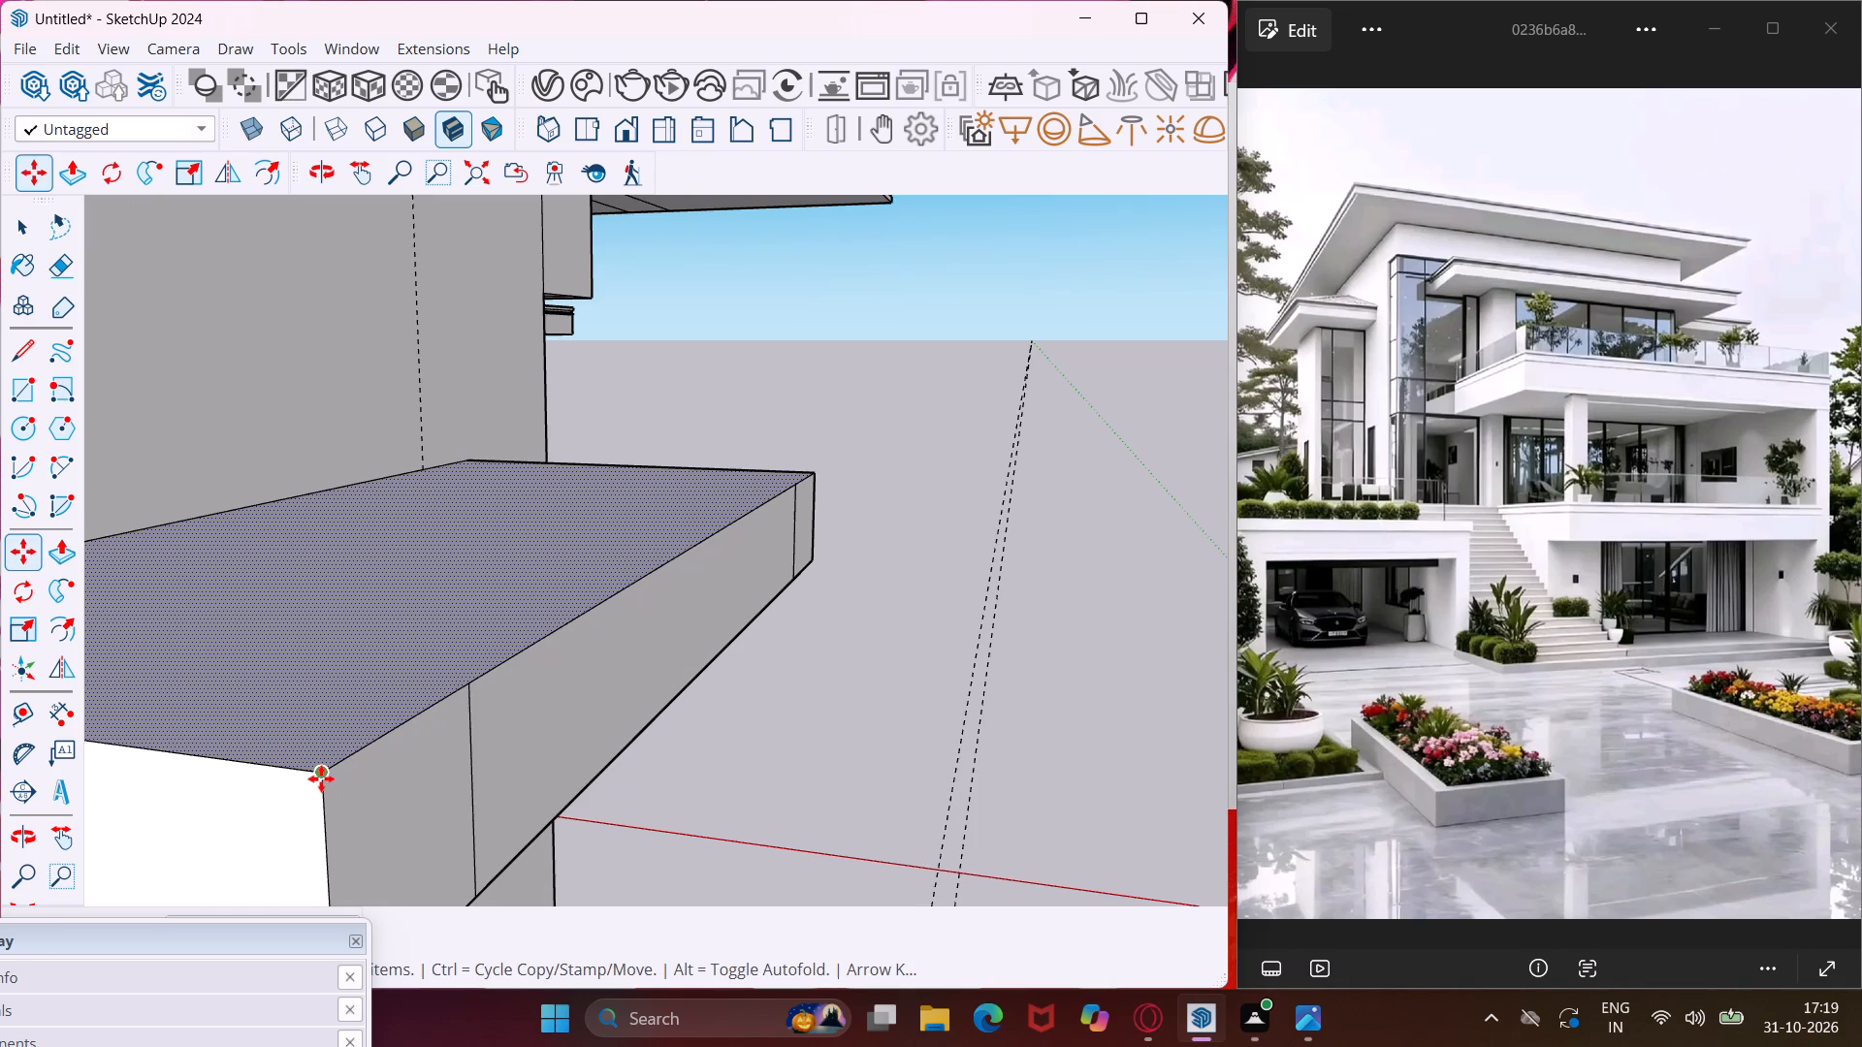
click(321, 778)
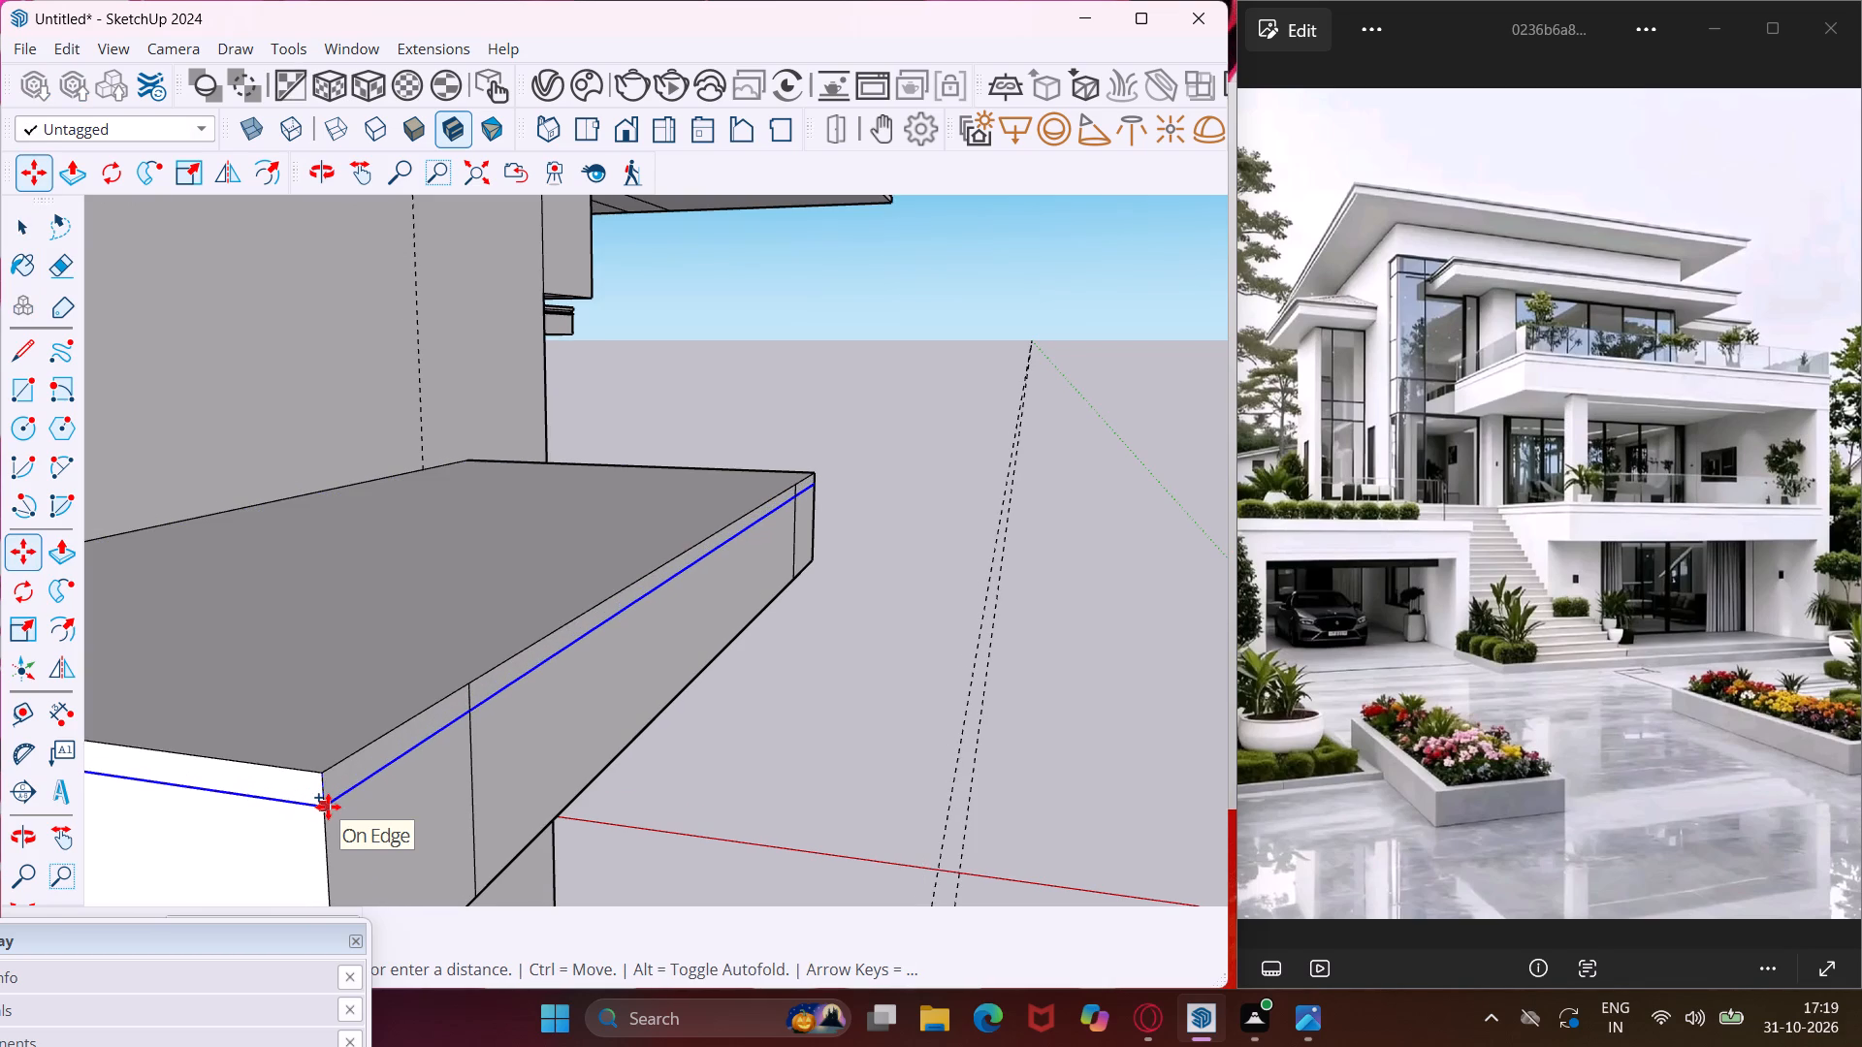
click(328, 810)
middle_drag(328, 810, 335, 714)
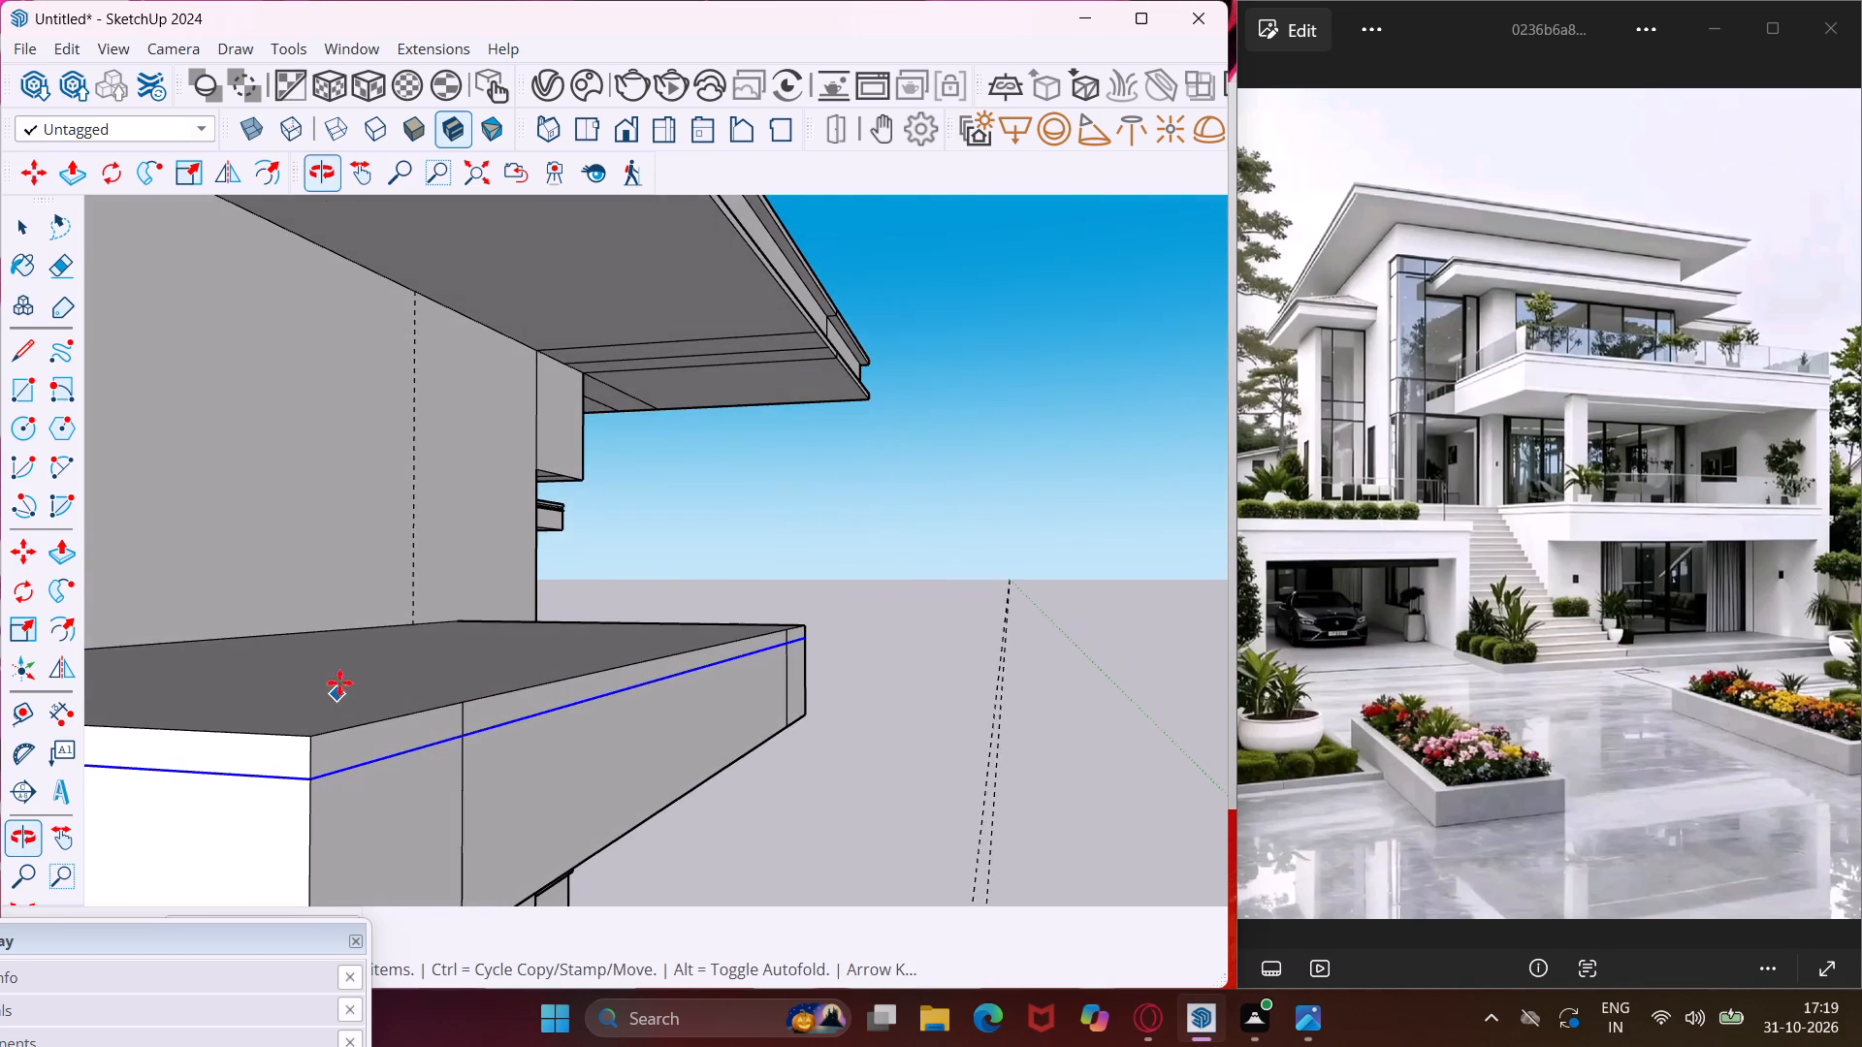
scroll(341, 667, down, 6)
scroll(337, 722, up, 5)
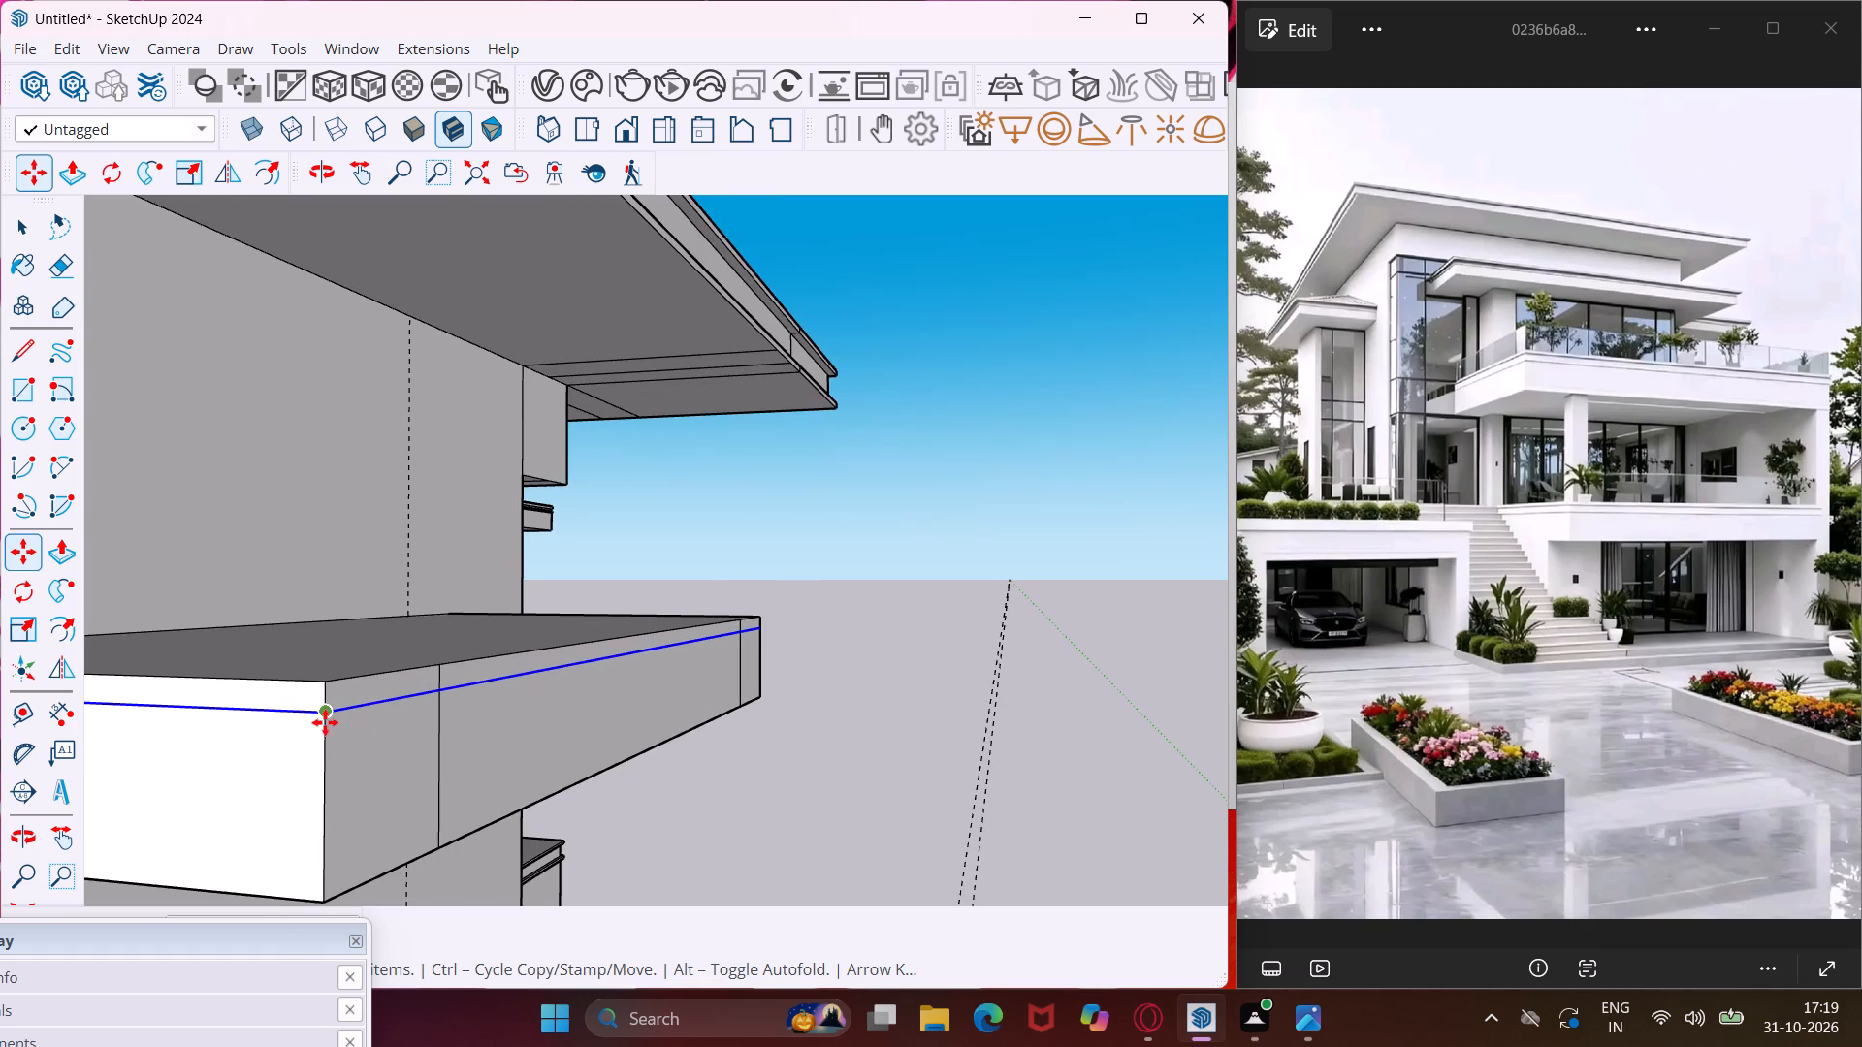
click(323, 714)
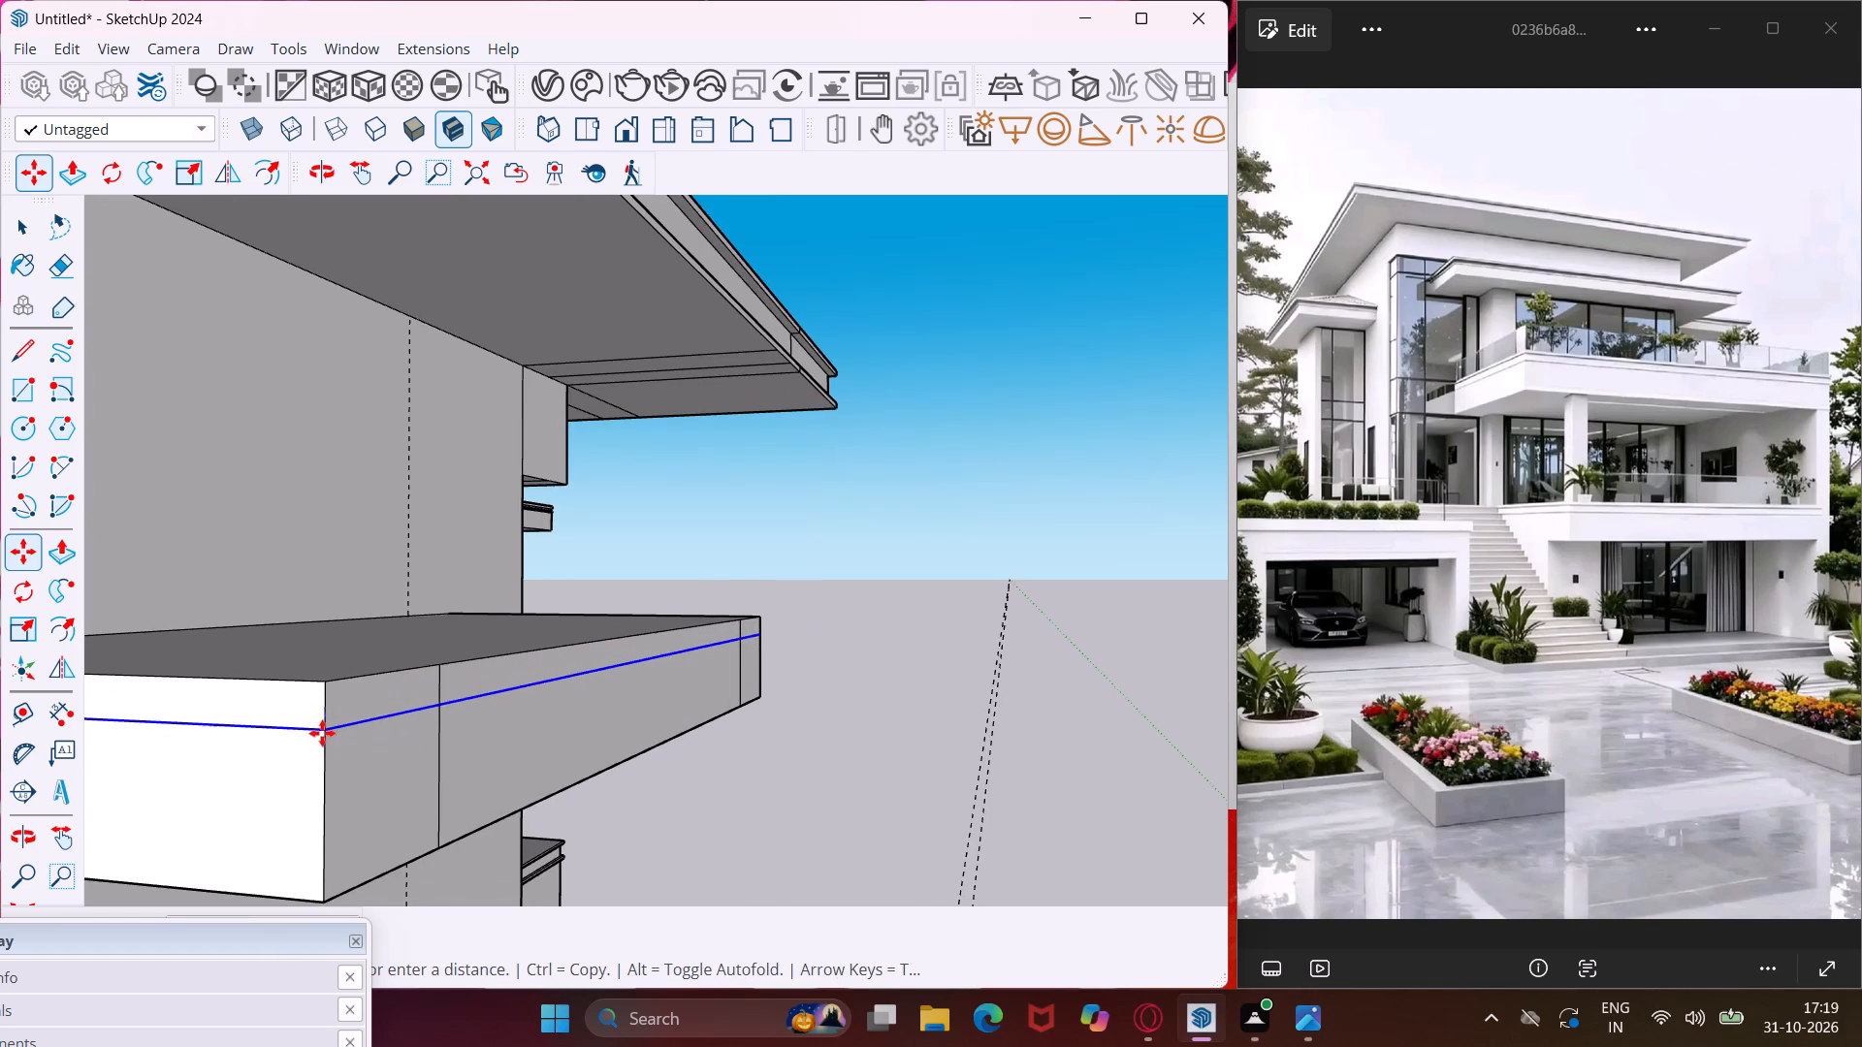
click(325, 783)
scroll(326, 791, up, 3)
click(322, 782)
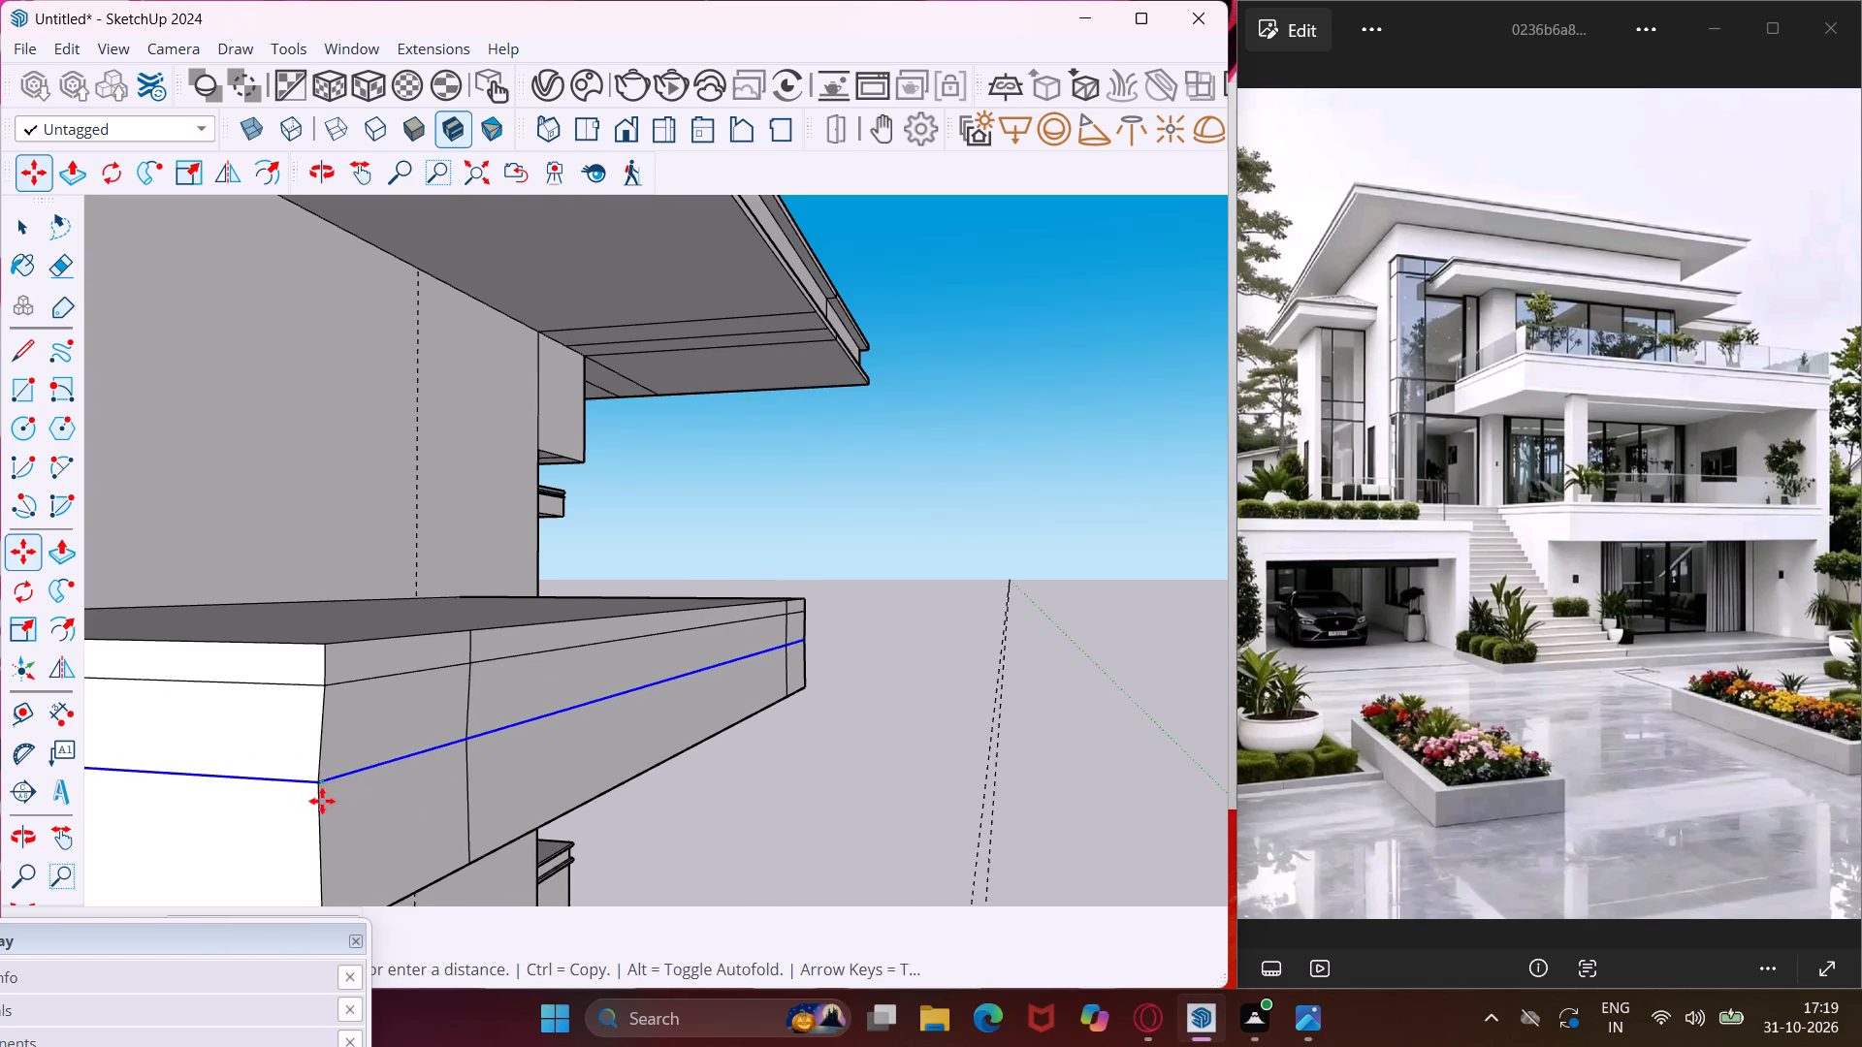
click(323, 816)
key(Escape)
key(space)
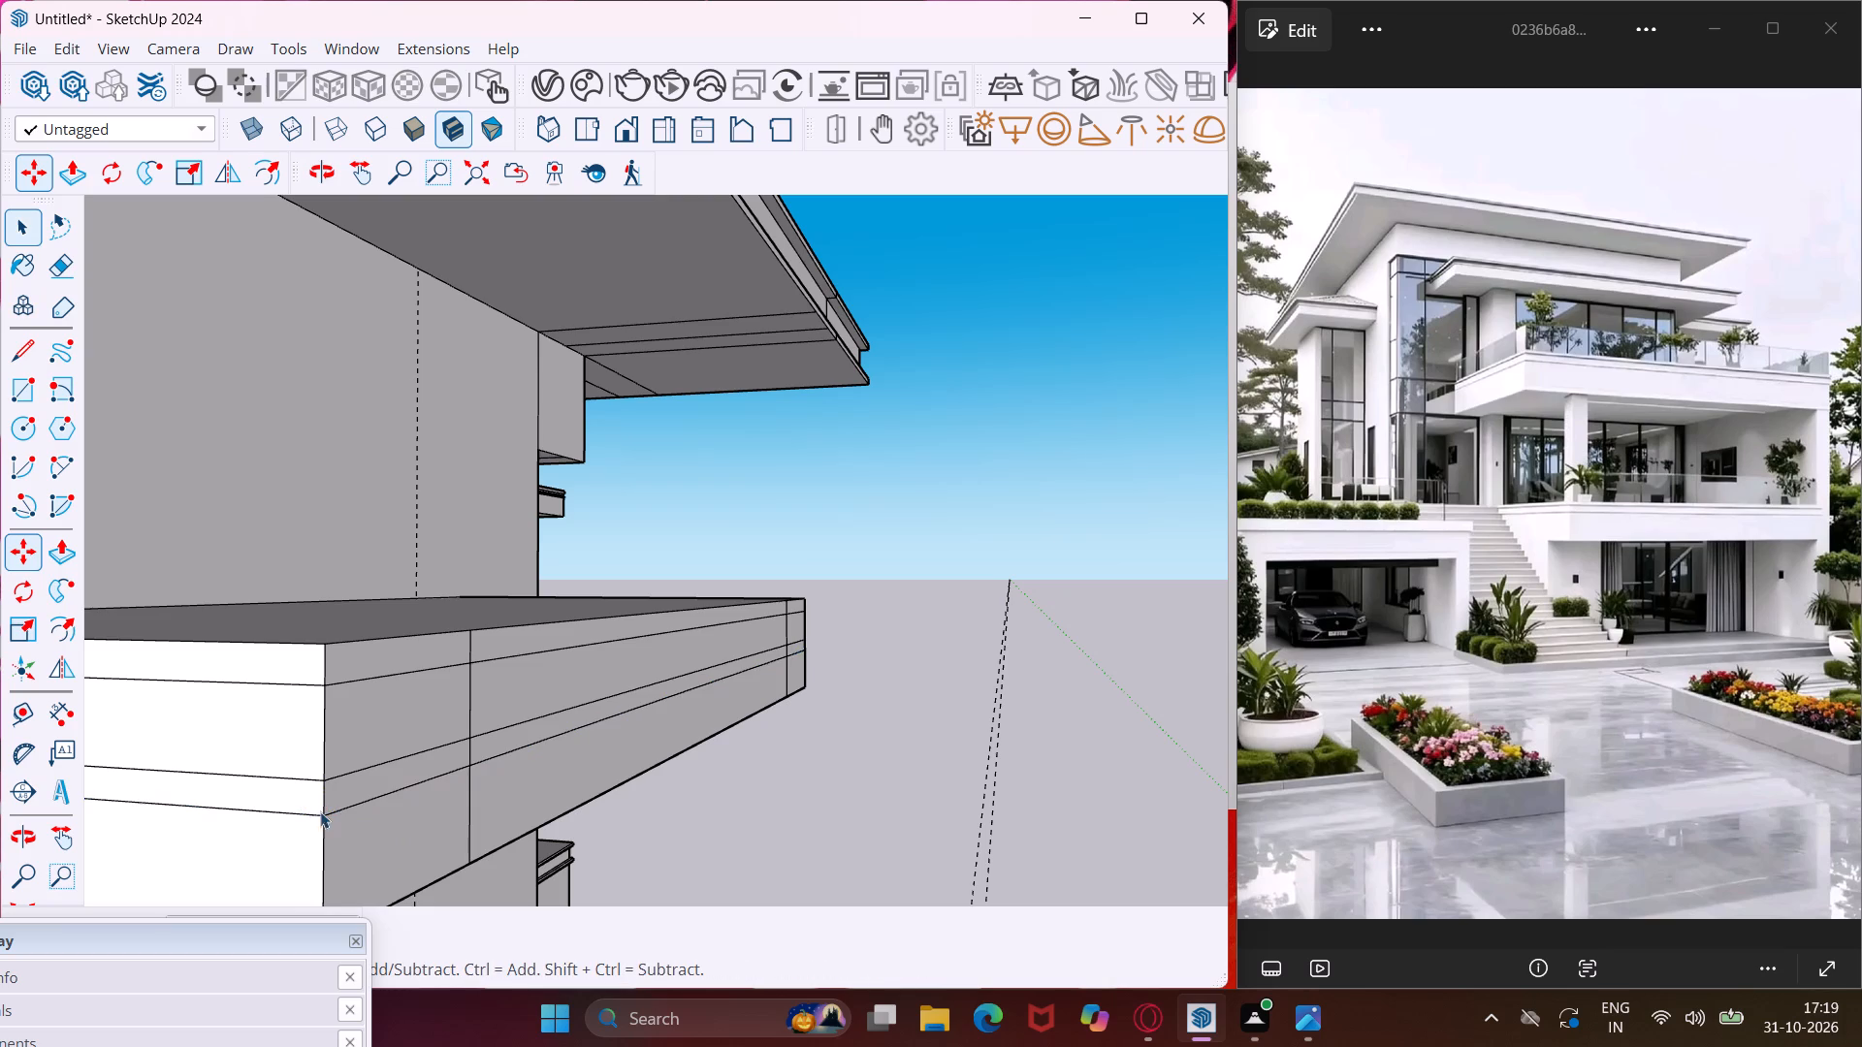
Pull the slab's top band slightly outward on its outer end, then by the same amount along the adjoining front segments.
scroll(354, 661, down, 5)
middle_drag(377, 668, 456, 716)
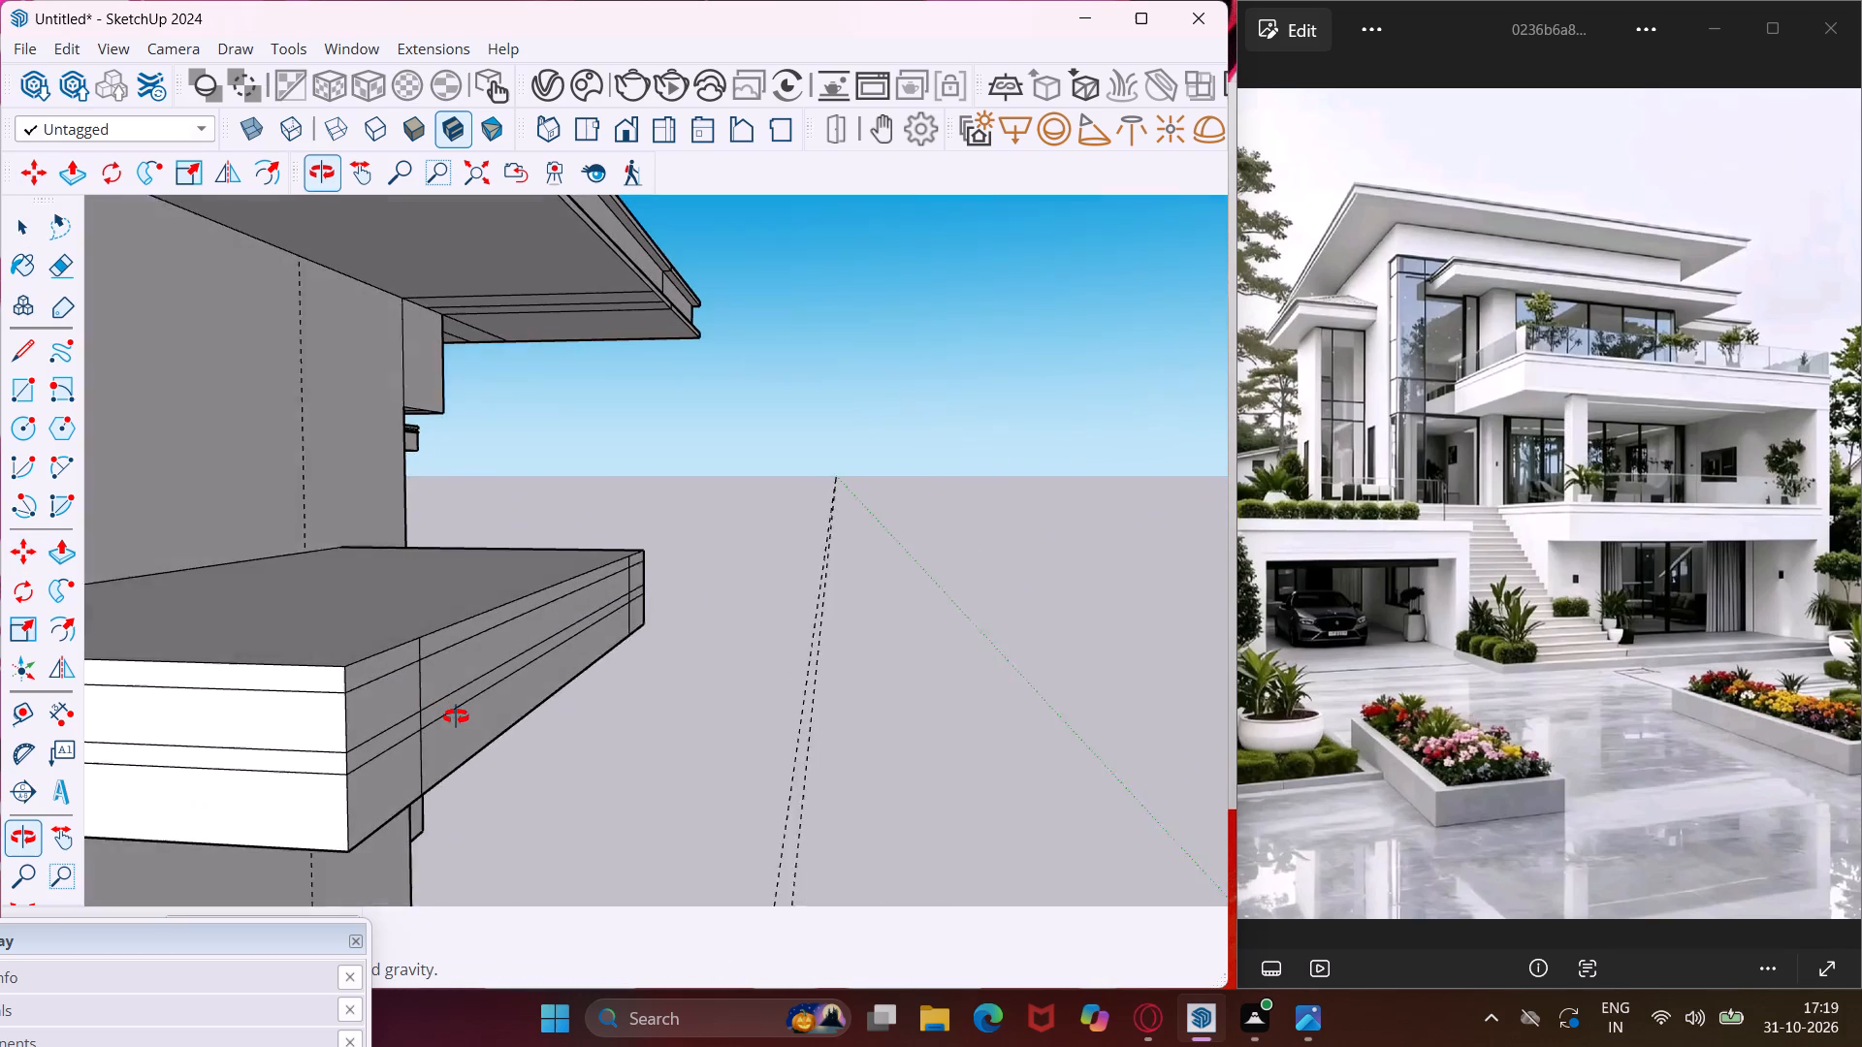
middle_drag(456, 716, 459, 717)
scroll(332, 688, up, 4)
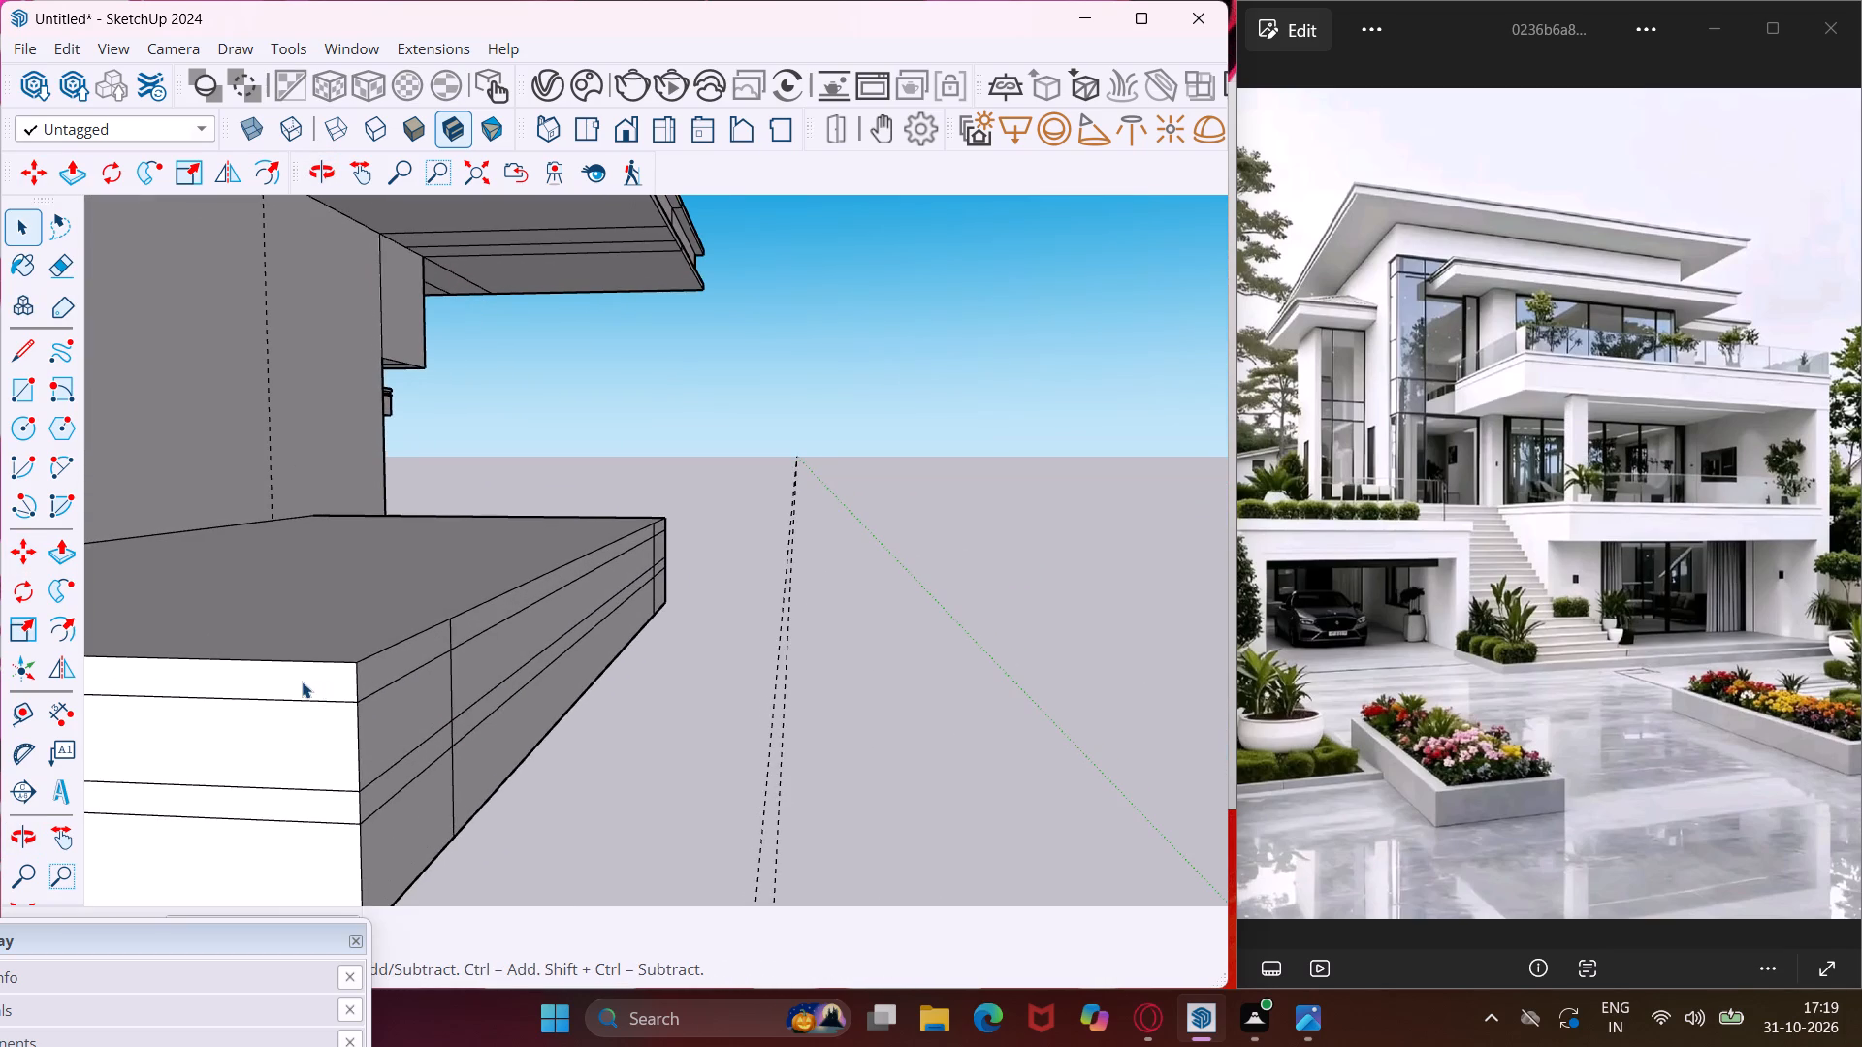
scroll(302, 682, up, 5)
click(296, 682)
key(p)
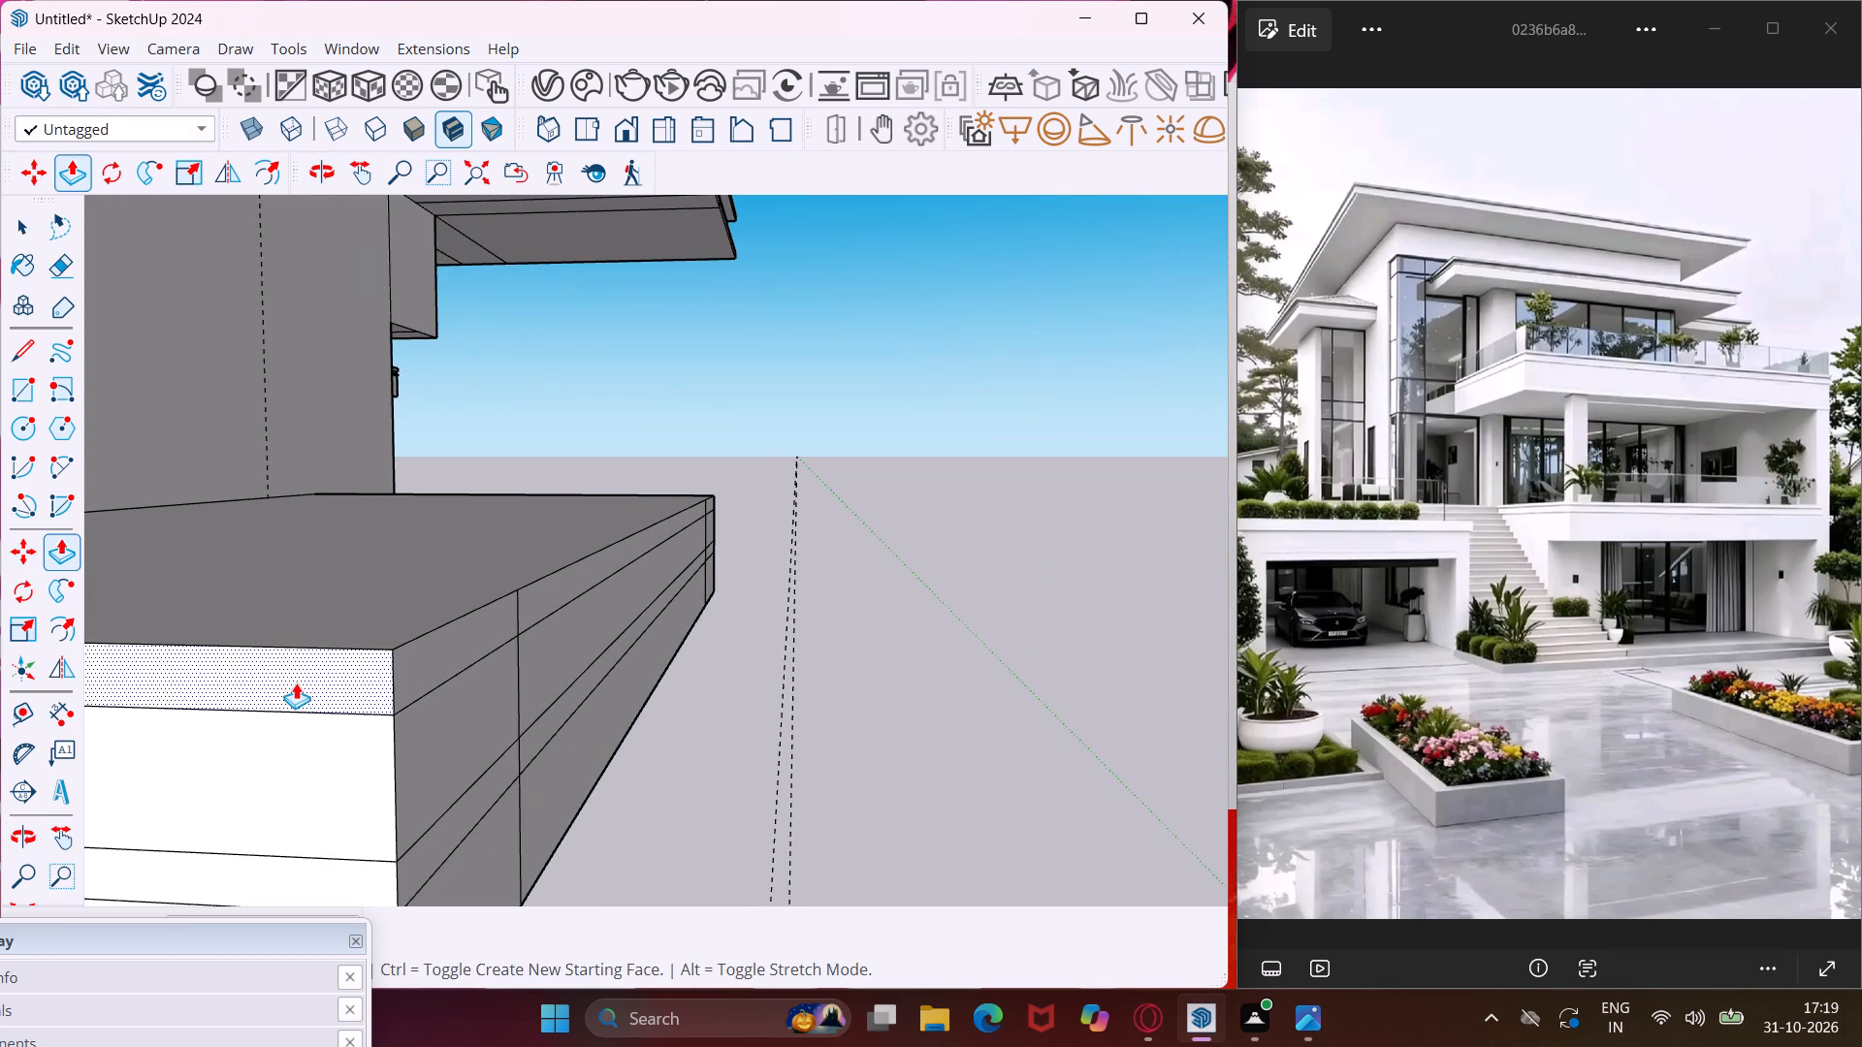
click(296, 682)
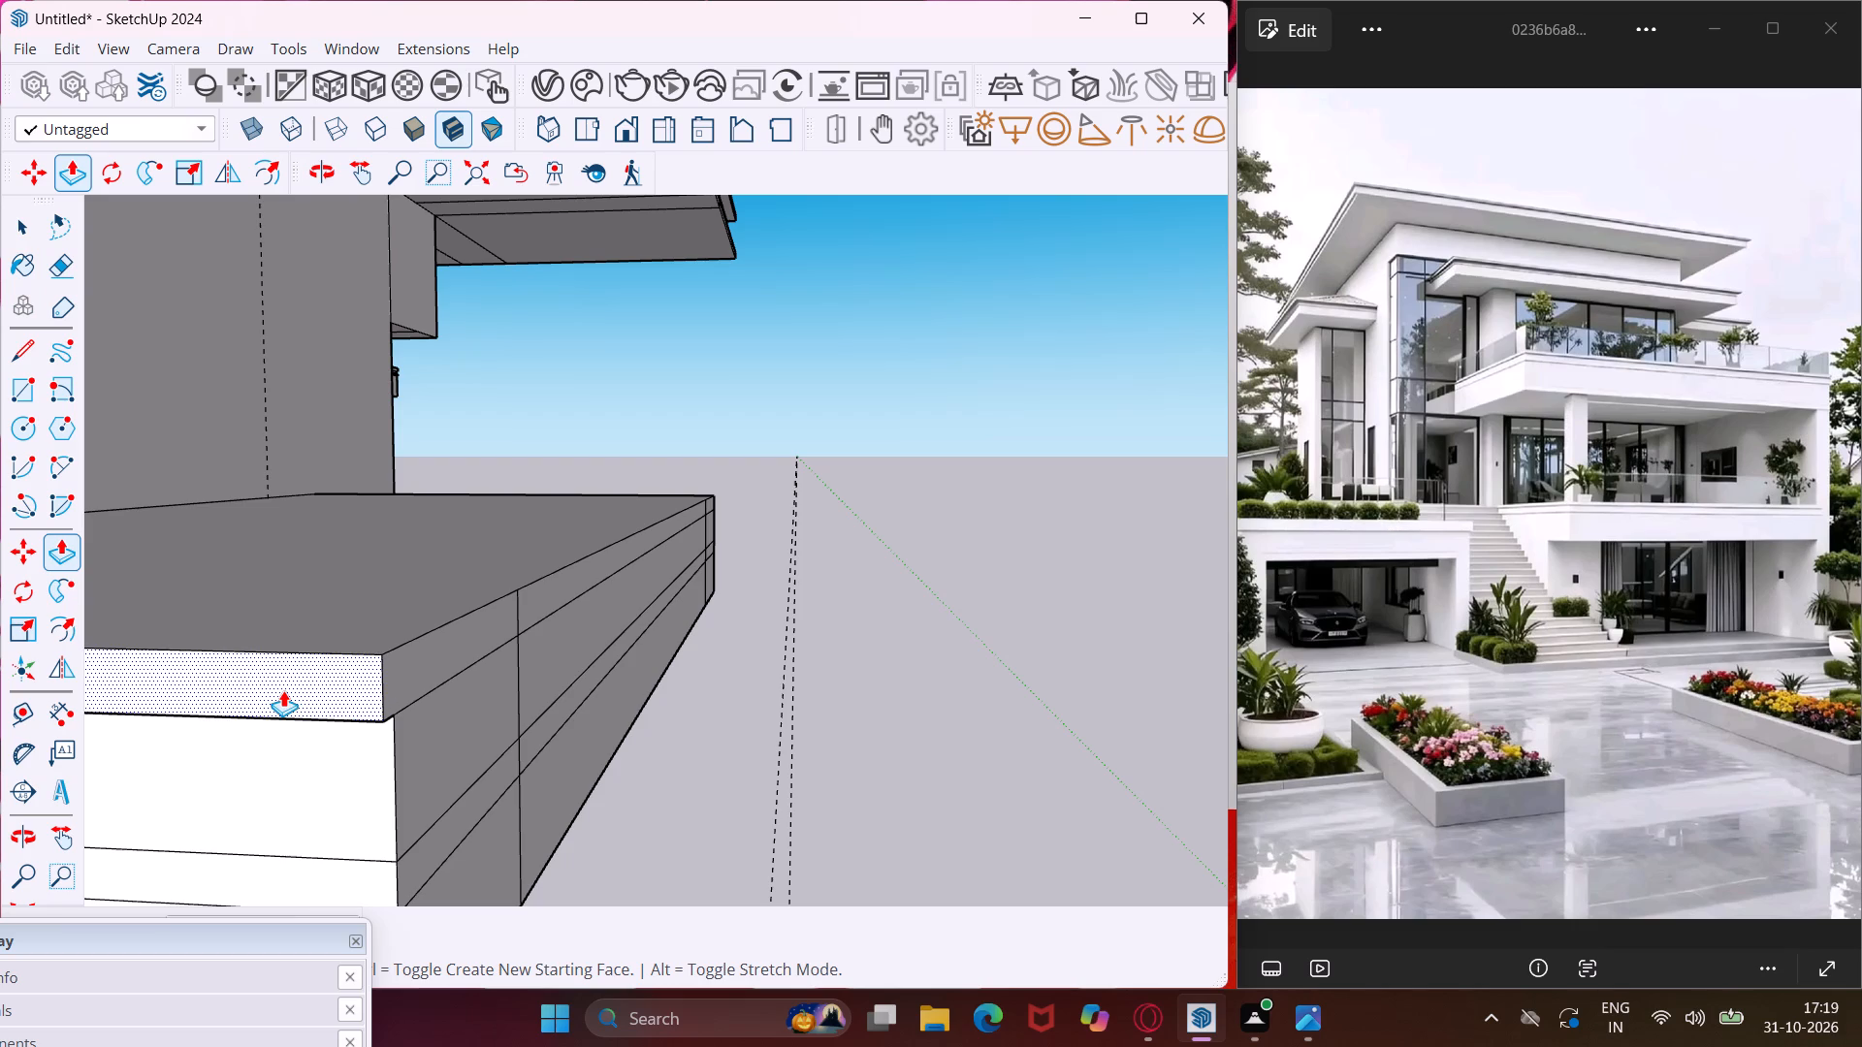
click(281, 691)
key(Escape)
double_click(395, 661)
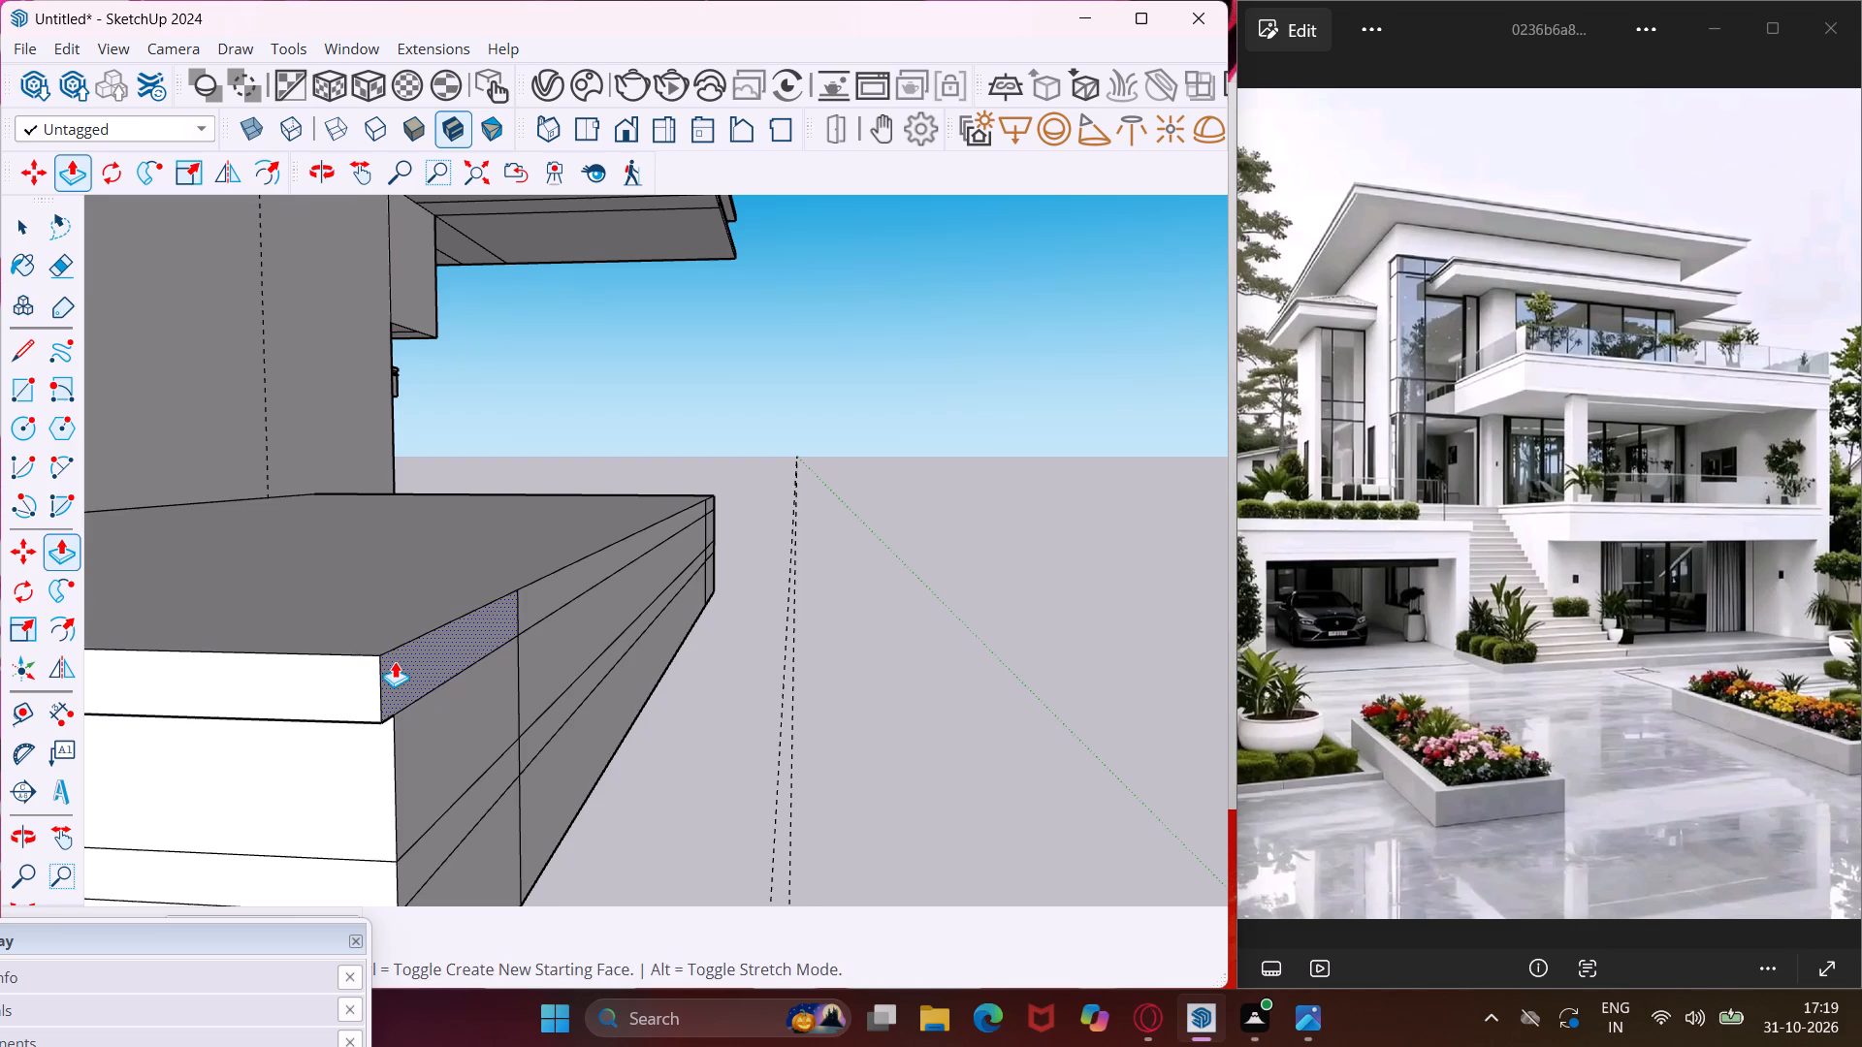
scroll(541, 584, up, 3)
double_click(555, 592)
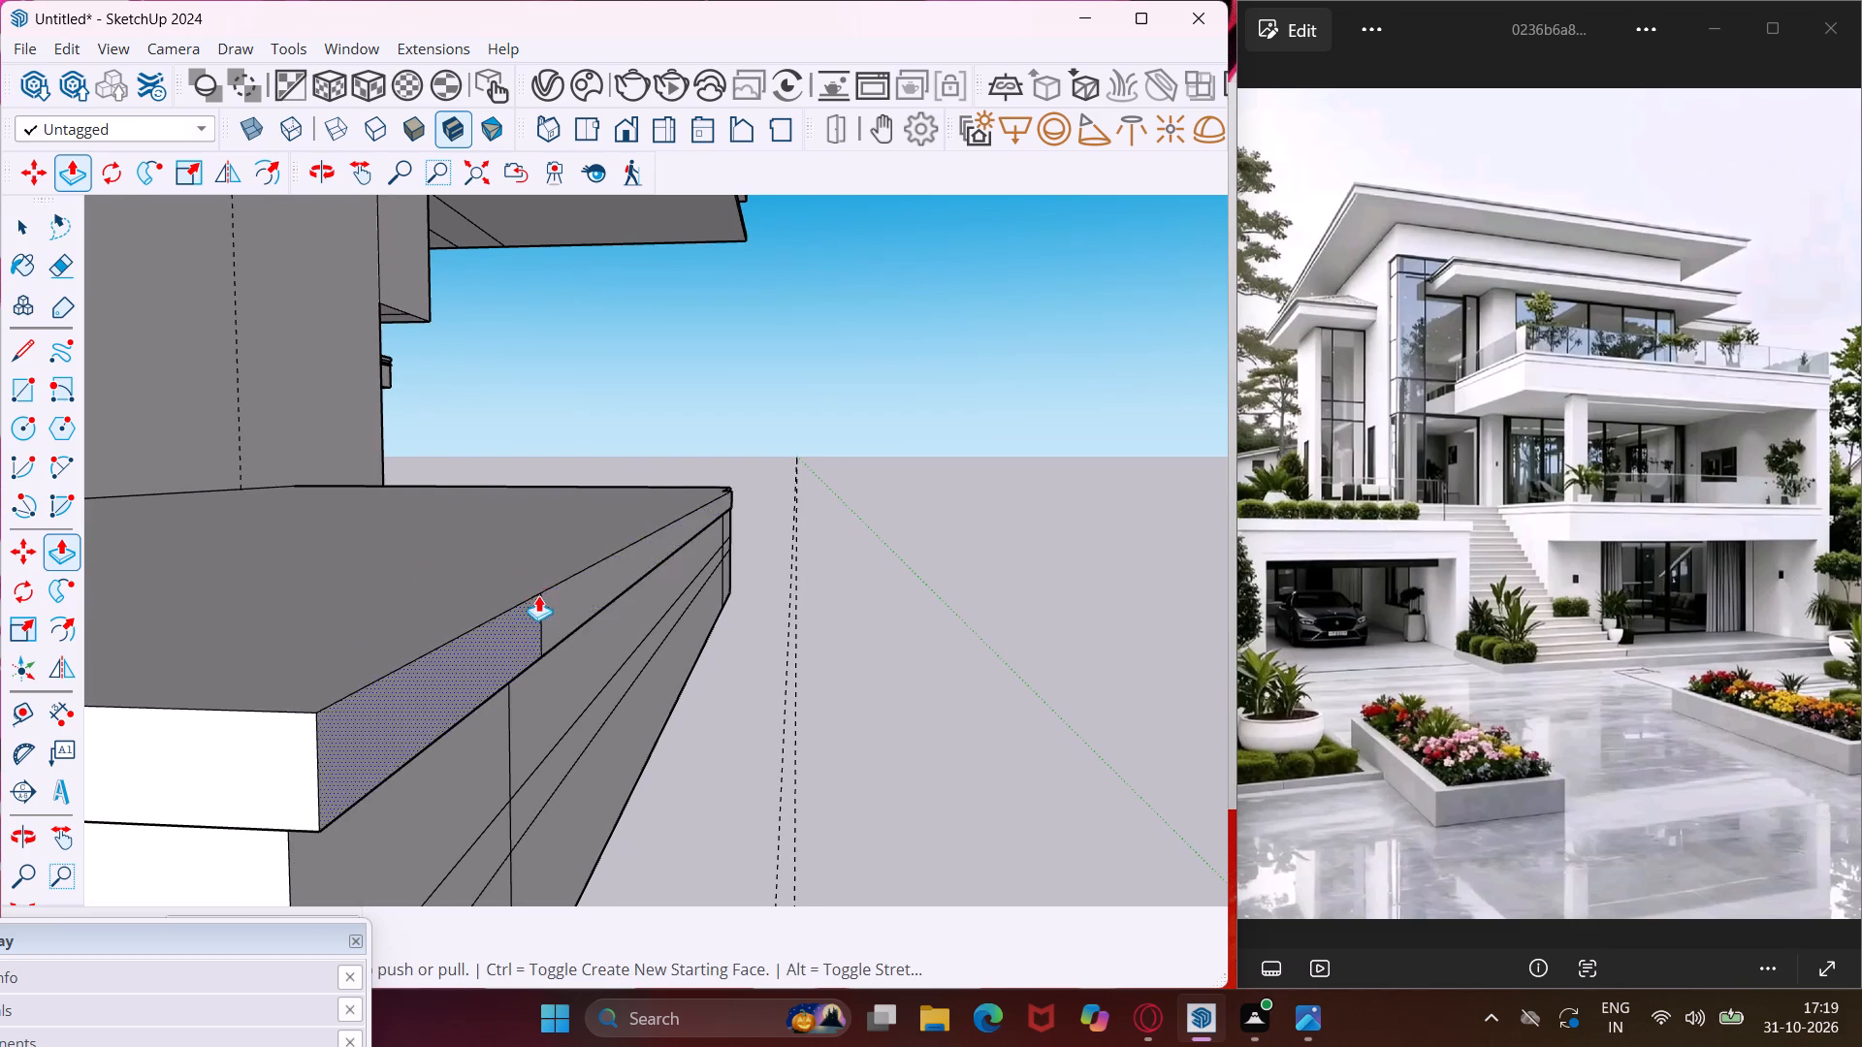
Pull the top band out by the same amount on the remaining front corner segment and the slab's inner end.
middle_drag(538, 595, 234, 713)
scroll(294, 634, down, 12)
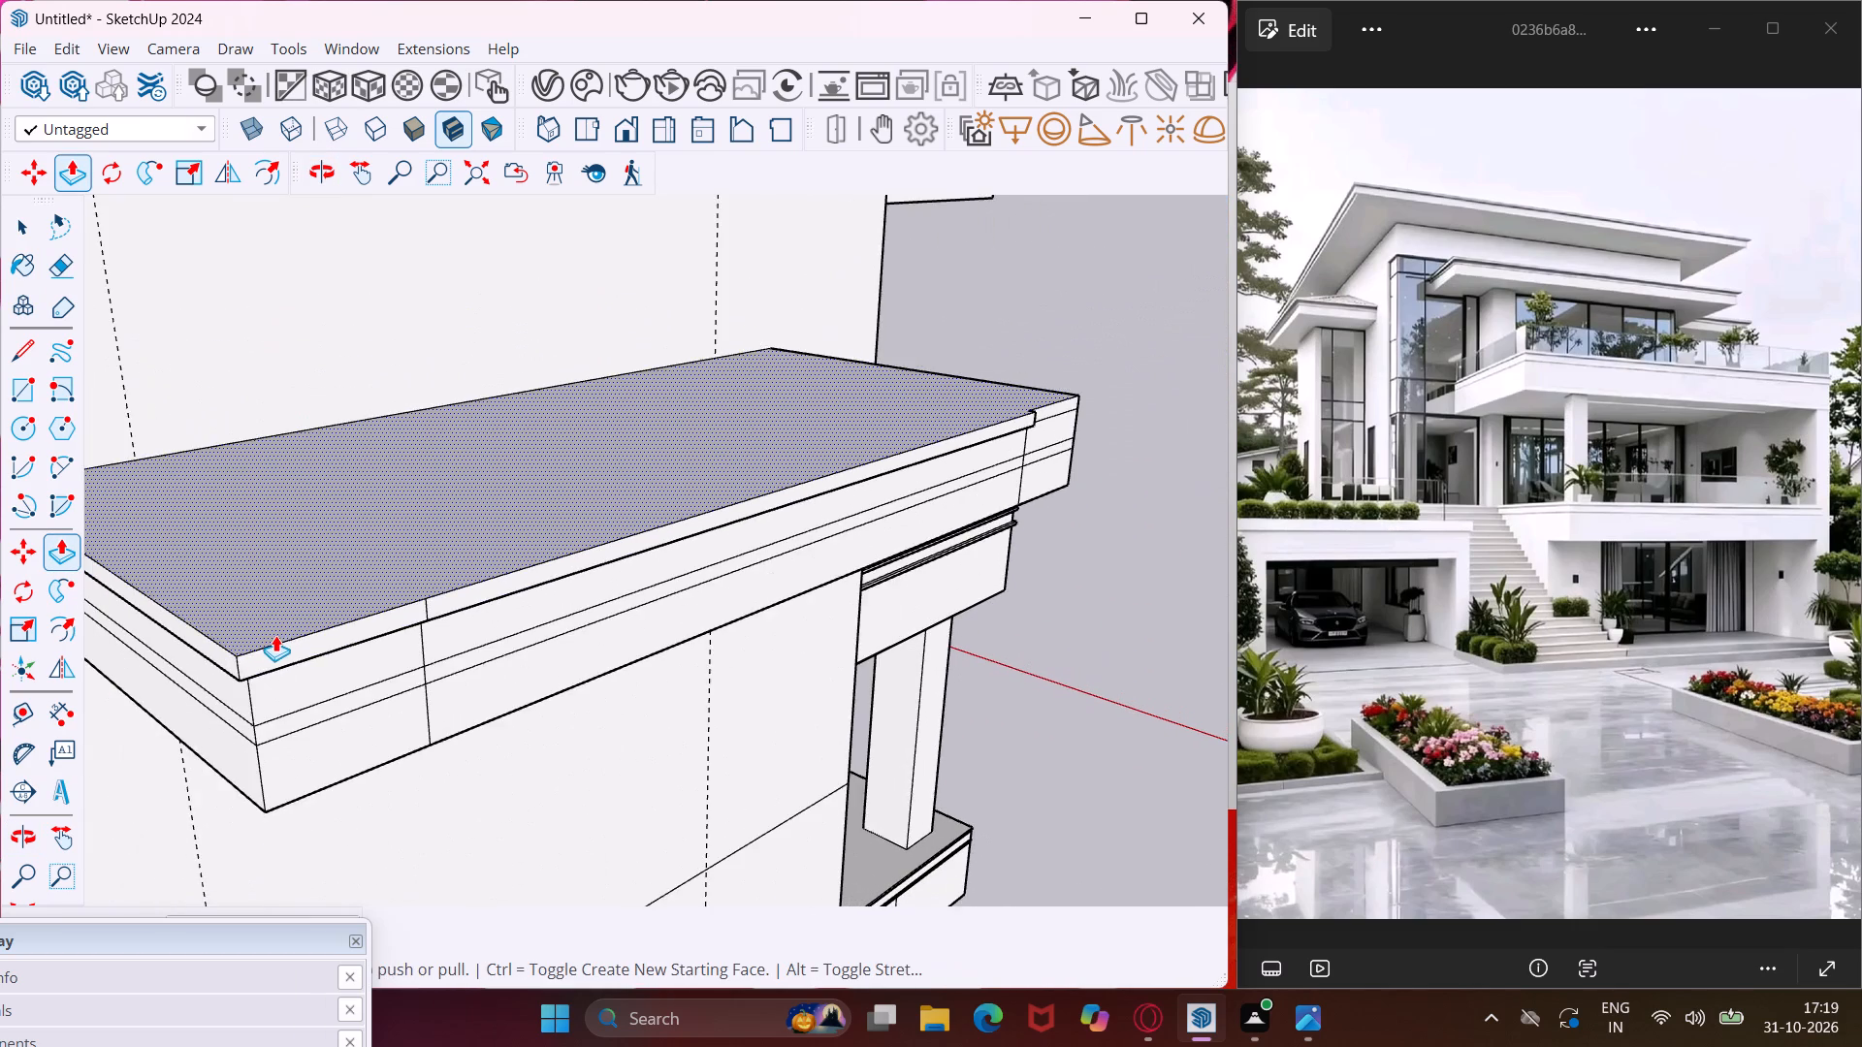
scroll(275, 635, down, 3)
scroll(955, 438, up, 6)
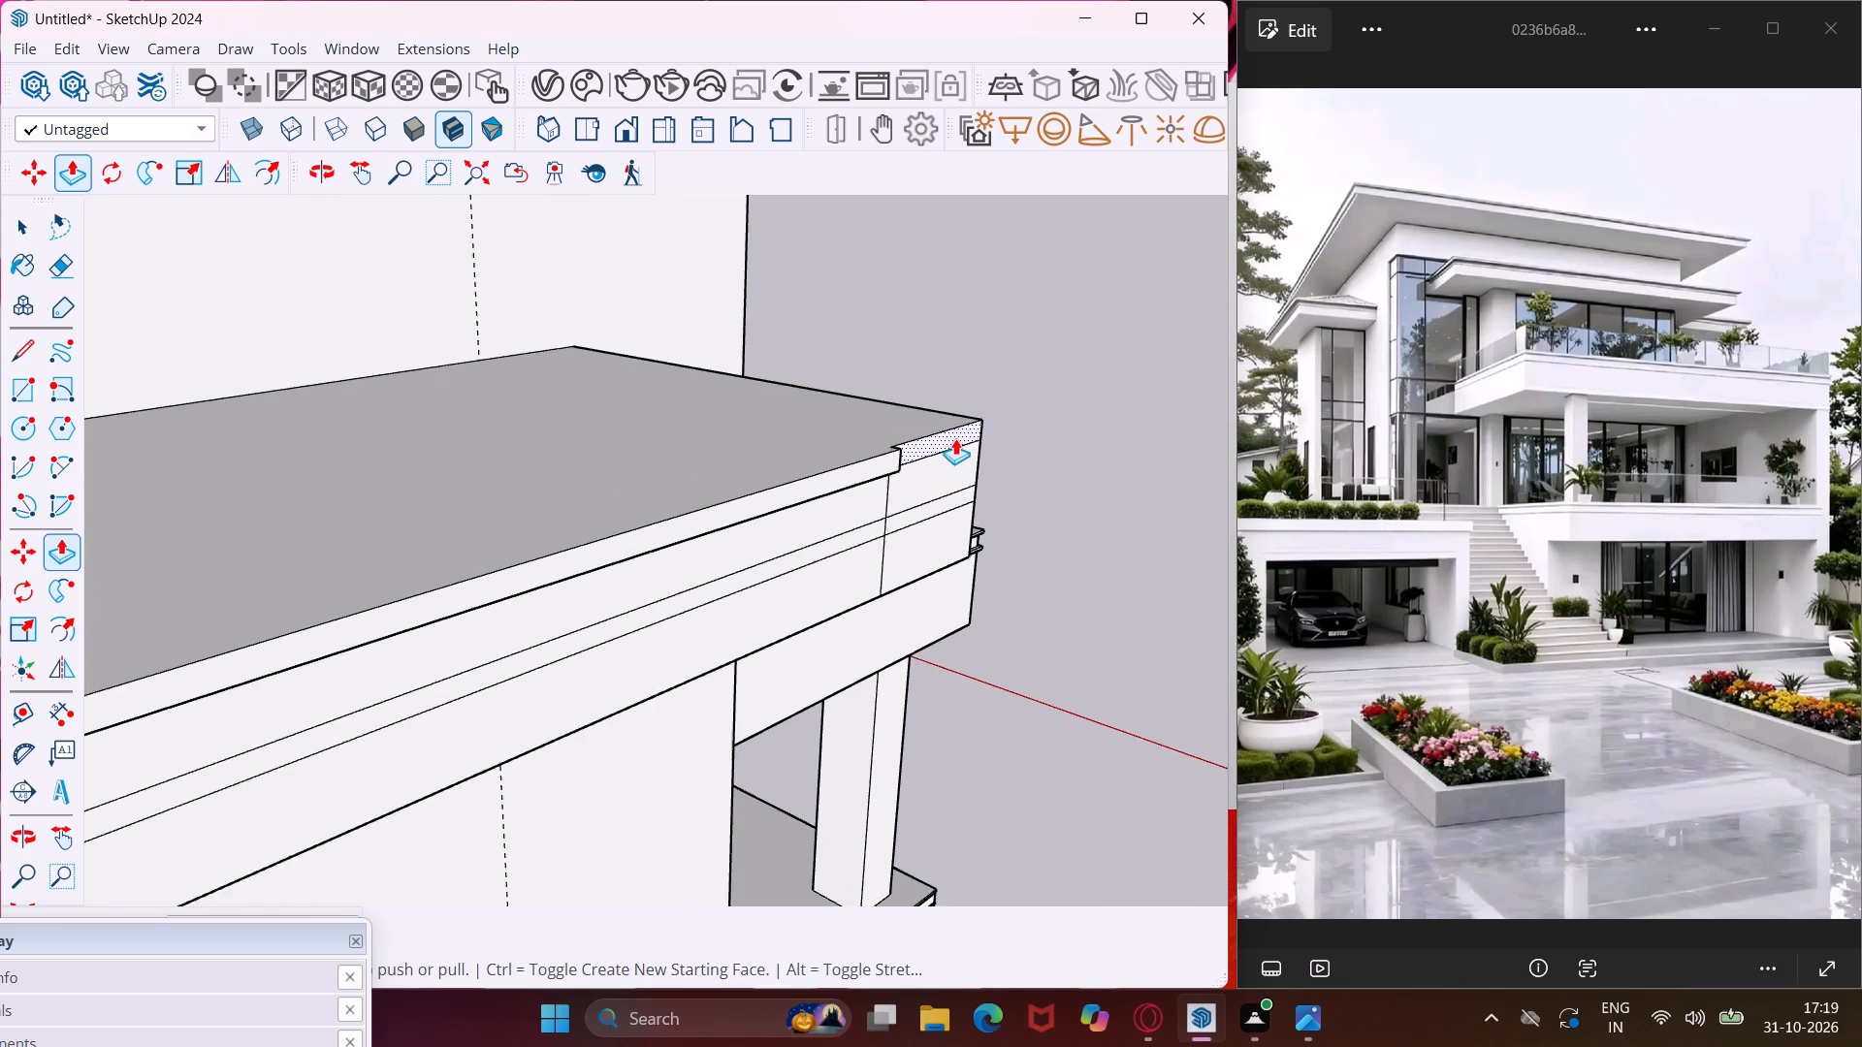
scroll(955, 438, up, 2)
double_click(954, 438)
middle_drag(997, 431, 369, 558)
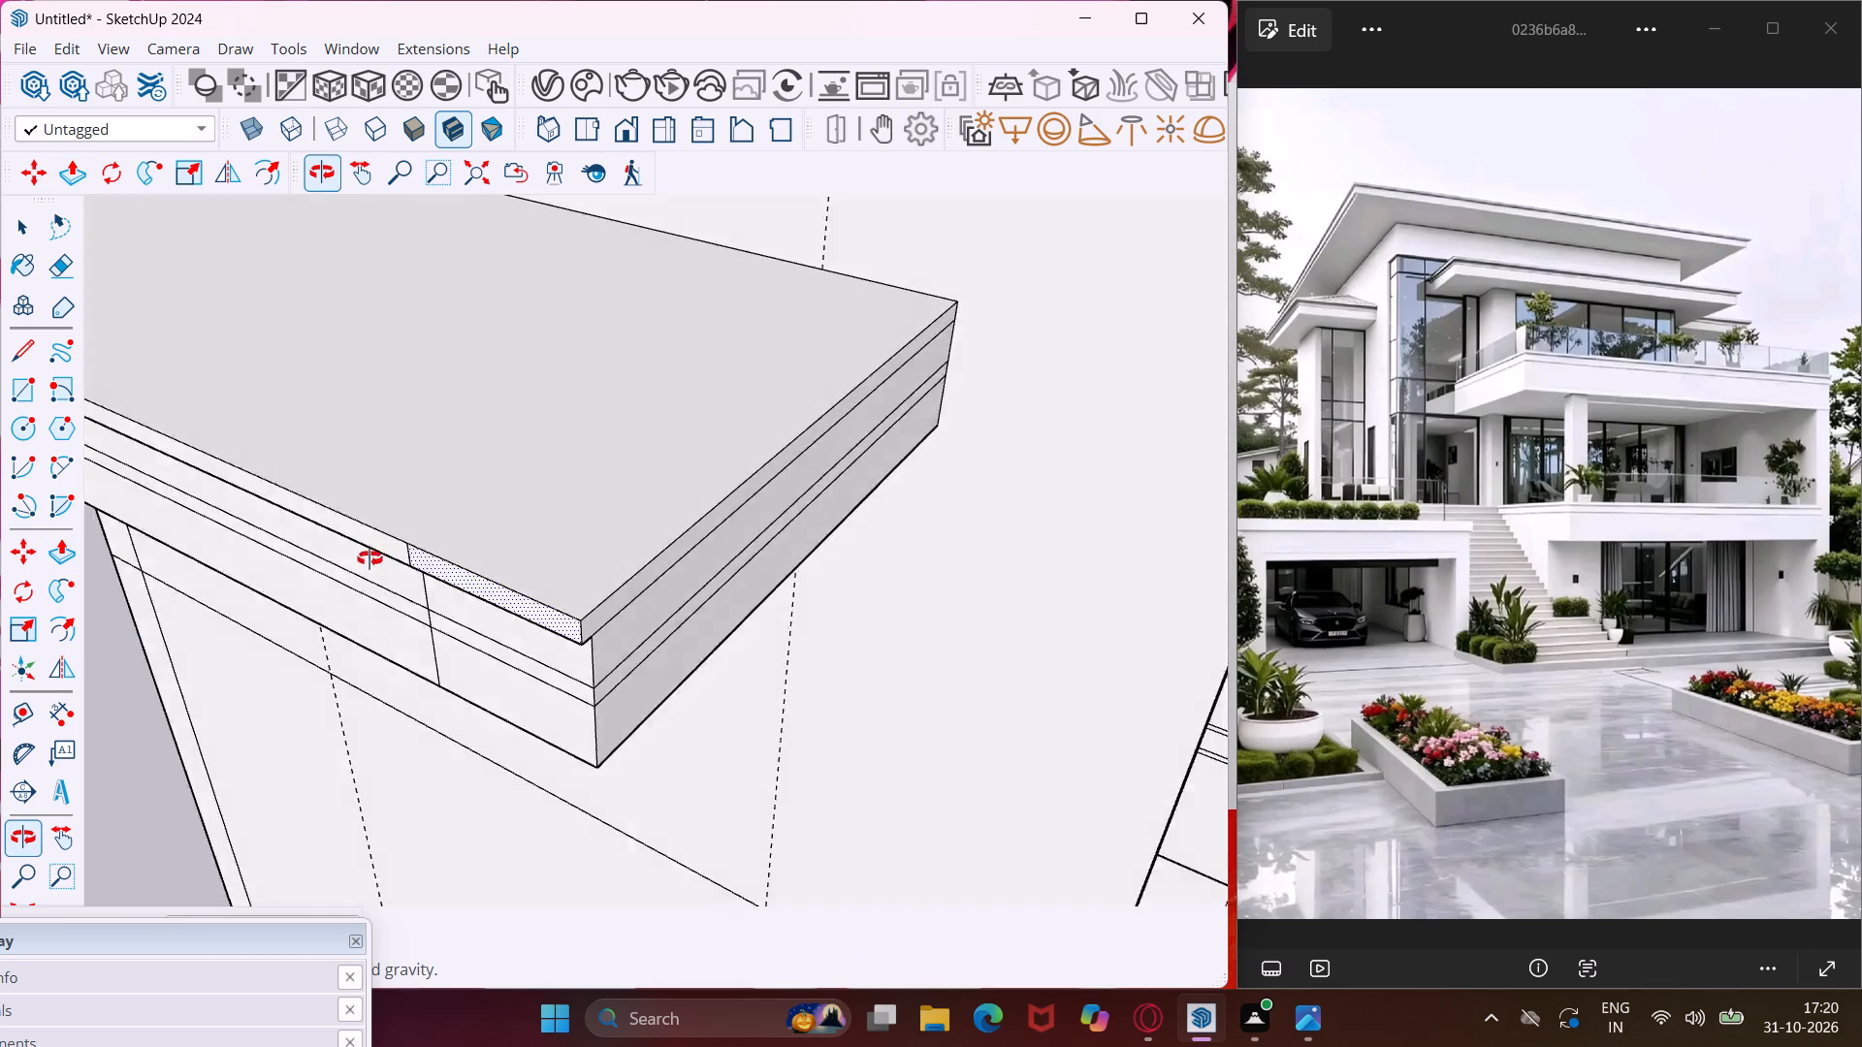
middle_drag(369, 558, 236, 480)
scroll(489, 485, up, 8)
double_click(448, 539)
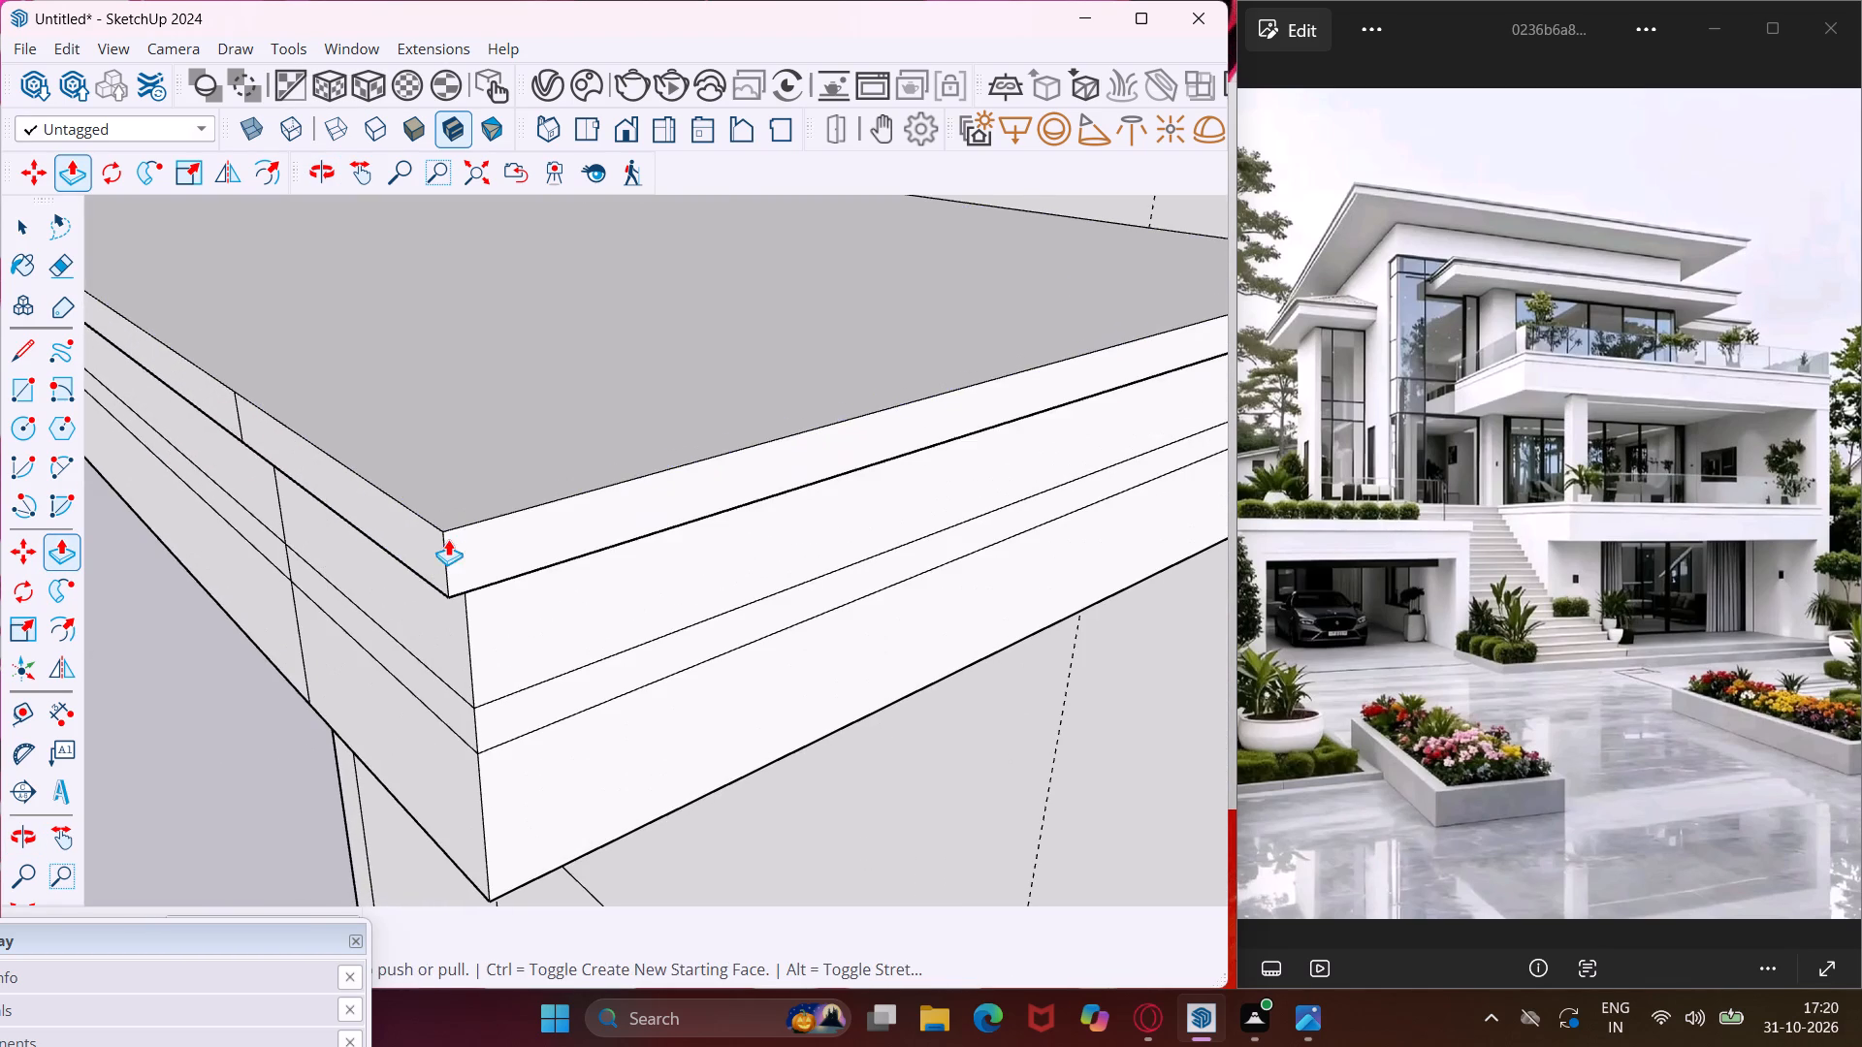
Pull the thin lower band outward on one end of the slab and along the adjoining front corner and long middle segments.
double_click(498, 716)
double_click(456, 709)
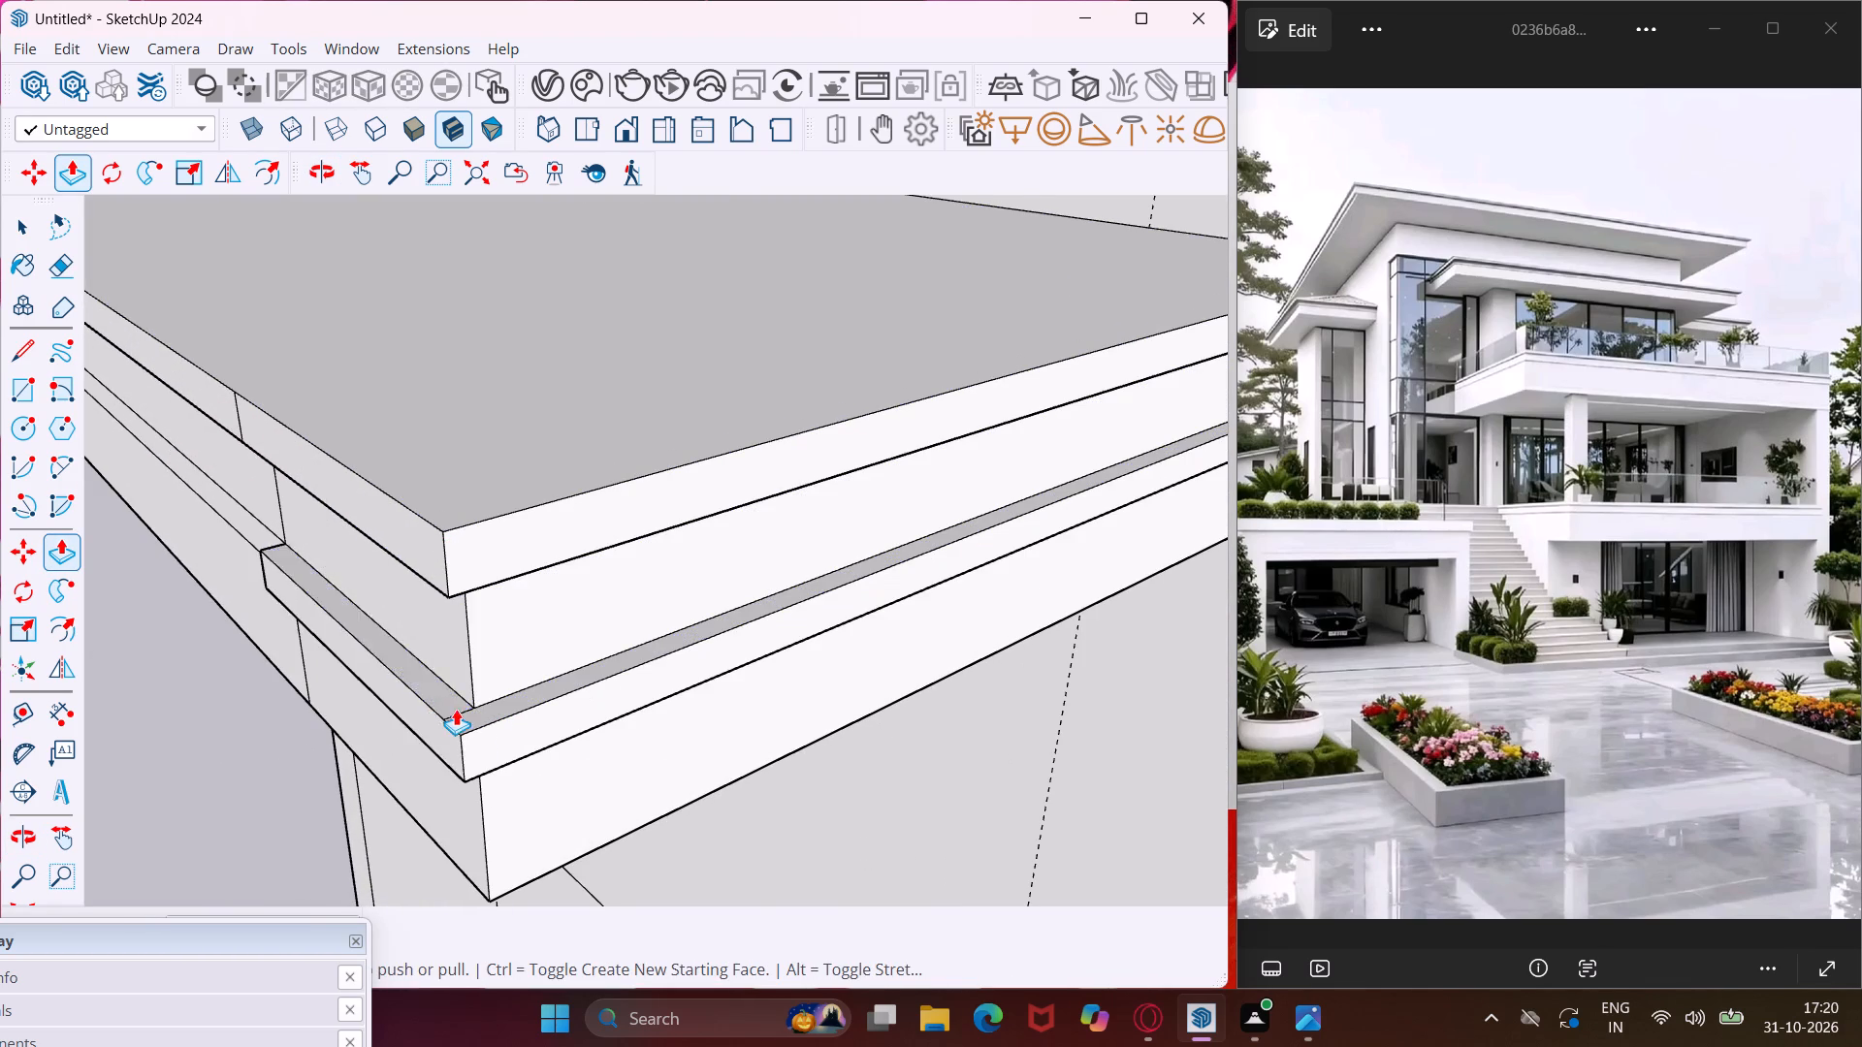
scroll(221, 551, up, 4)
double_click(275, 523)
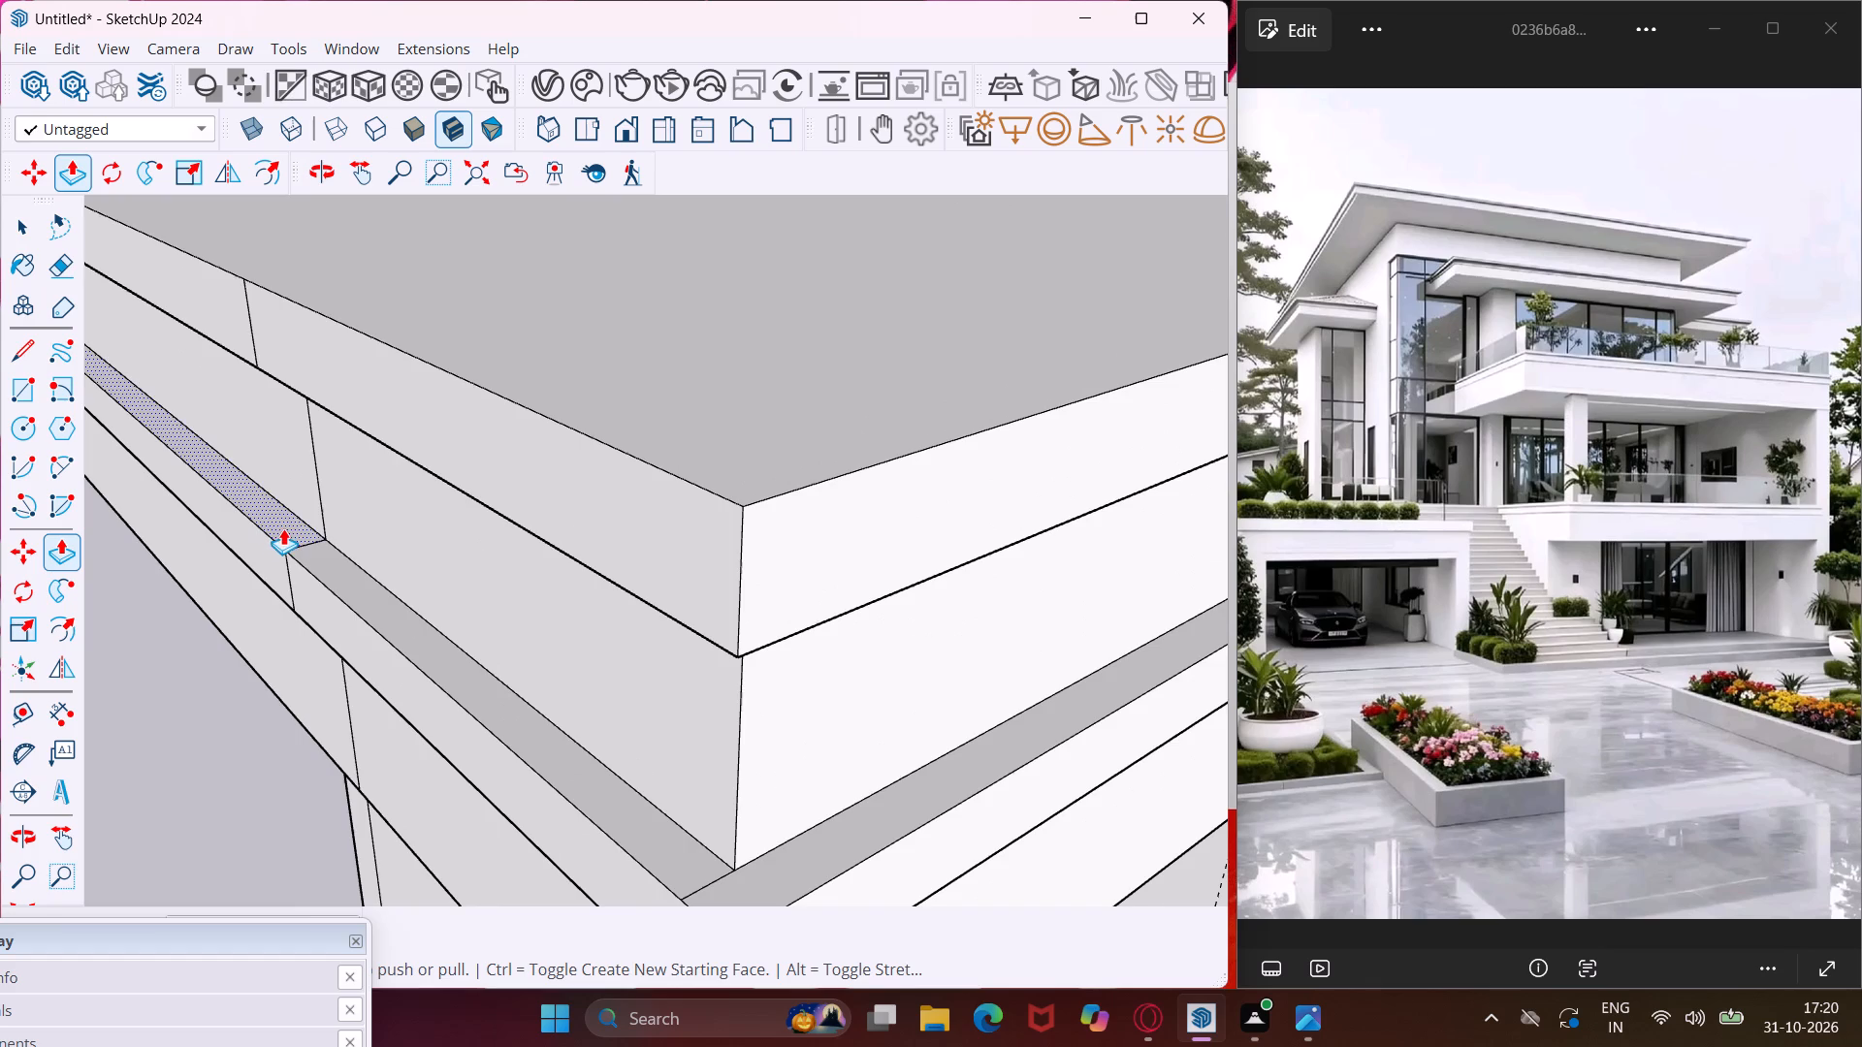
scroll(286, 528, down, 5)
middle_drag(296, 534, 846, 532)
scroll(917, 420, down, 7)
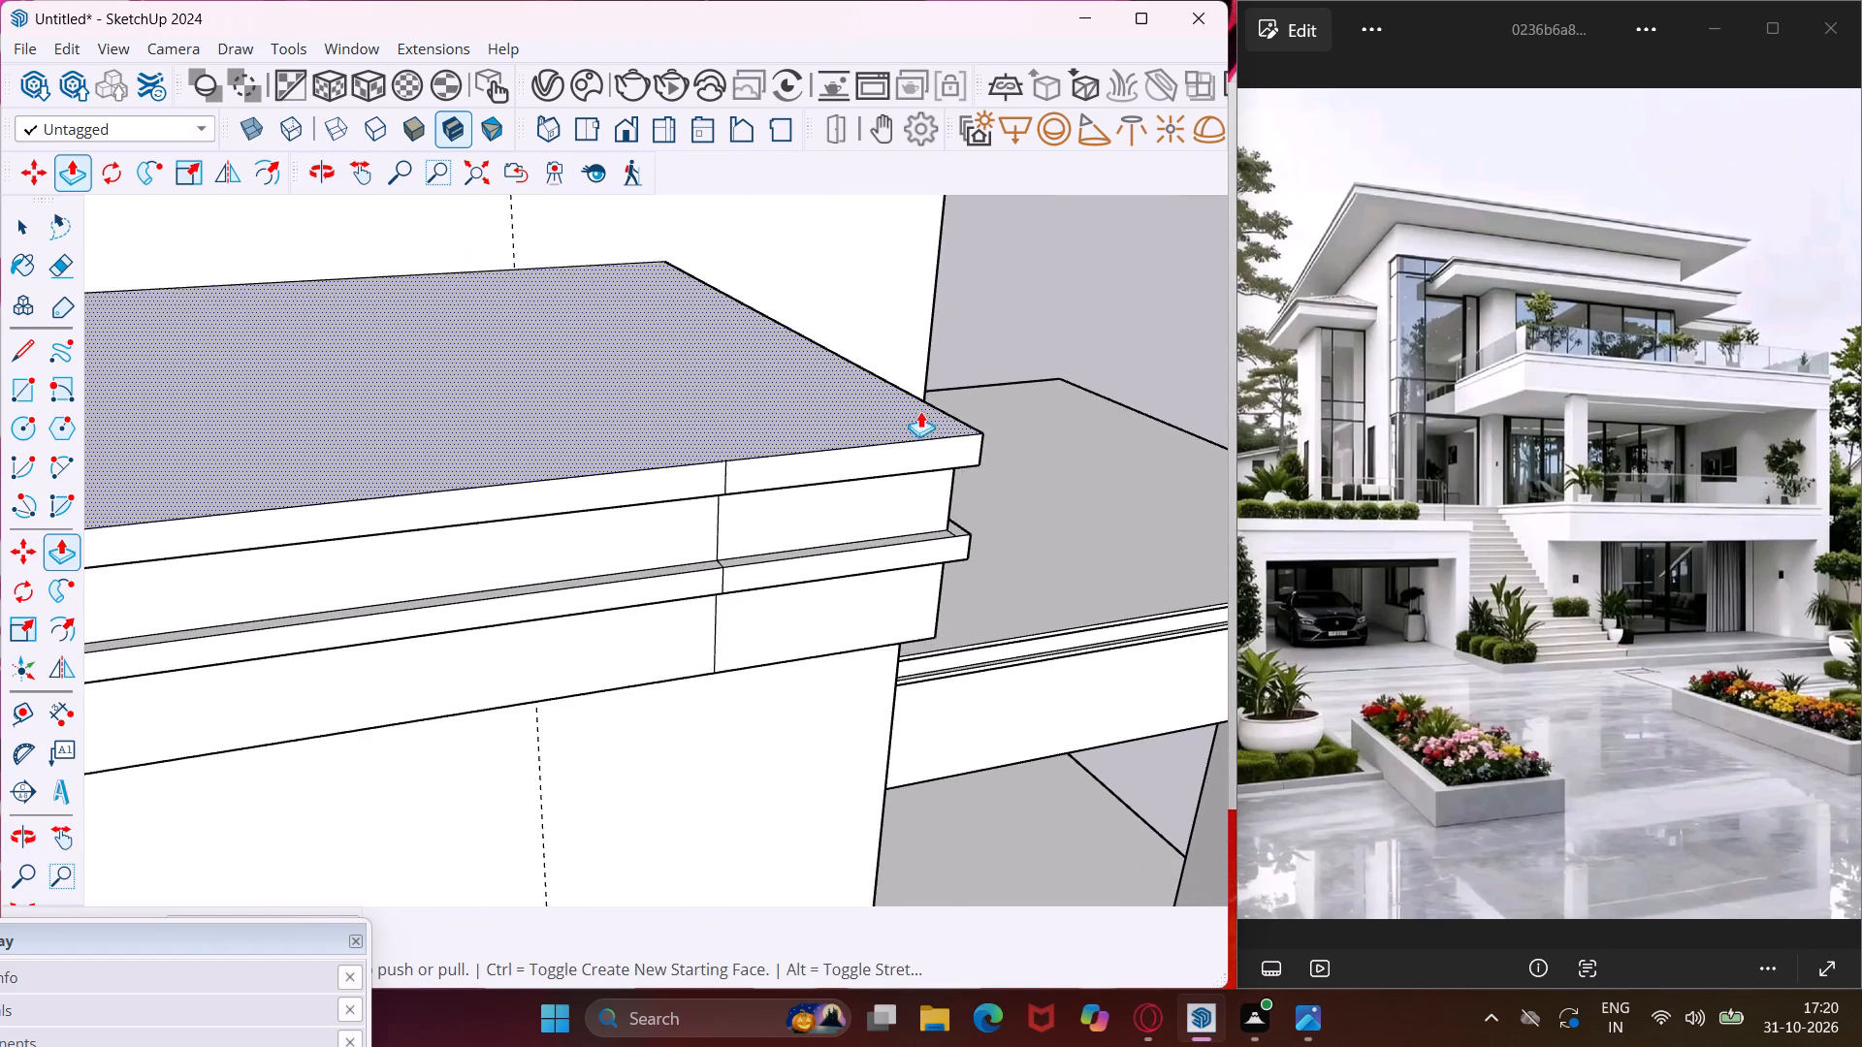
Pull the thin lower band out by the same amount on the remaining front corner segment and the slab's opposite end.
scroll(919, 408, down, 11)
scroll(122, 557, up, 4)
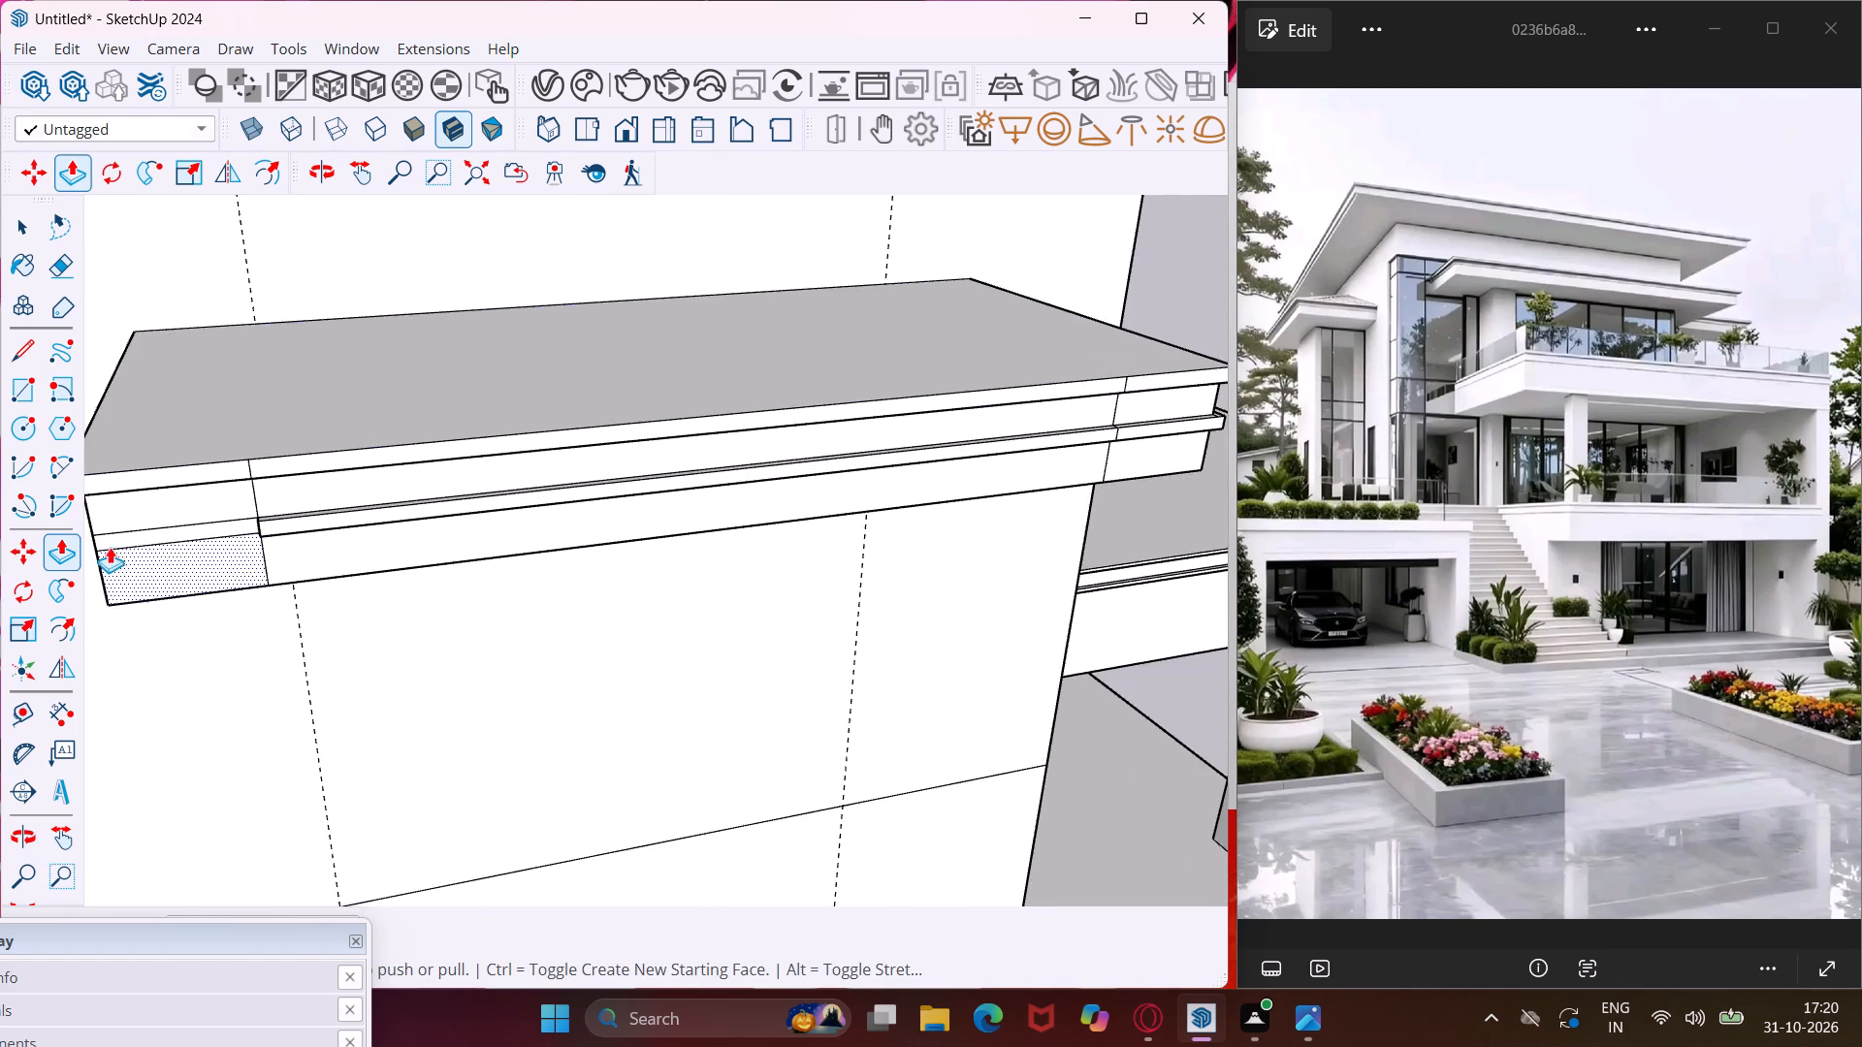
scroll(108, 544, up, 5)
middle_drag(106, 541, 419, 504)
scroll(474, 585, up, 4)
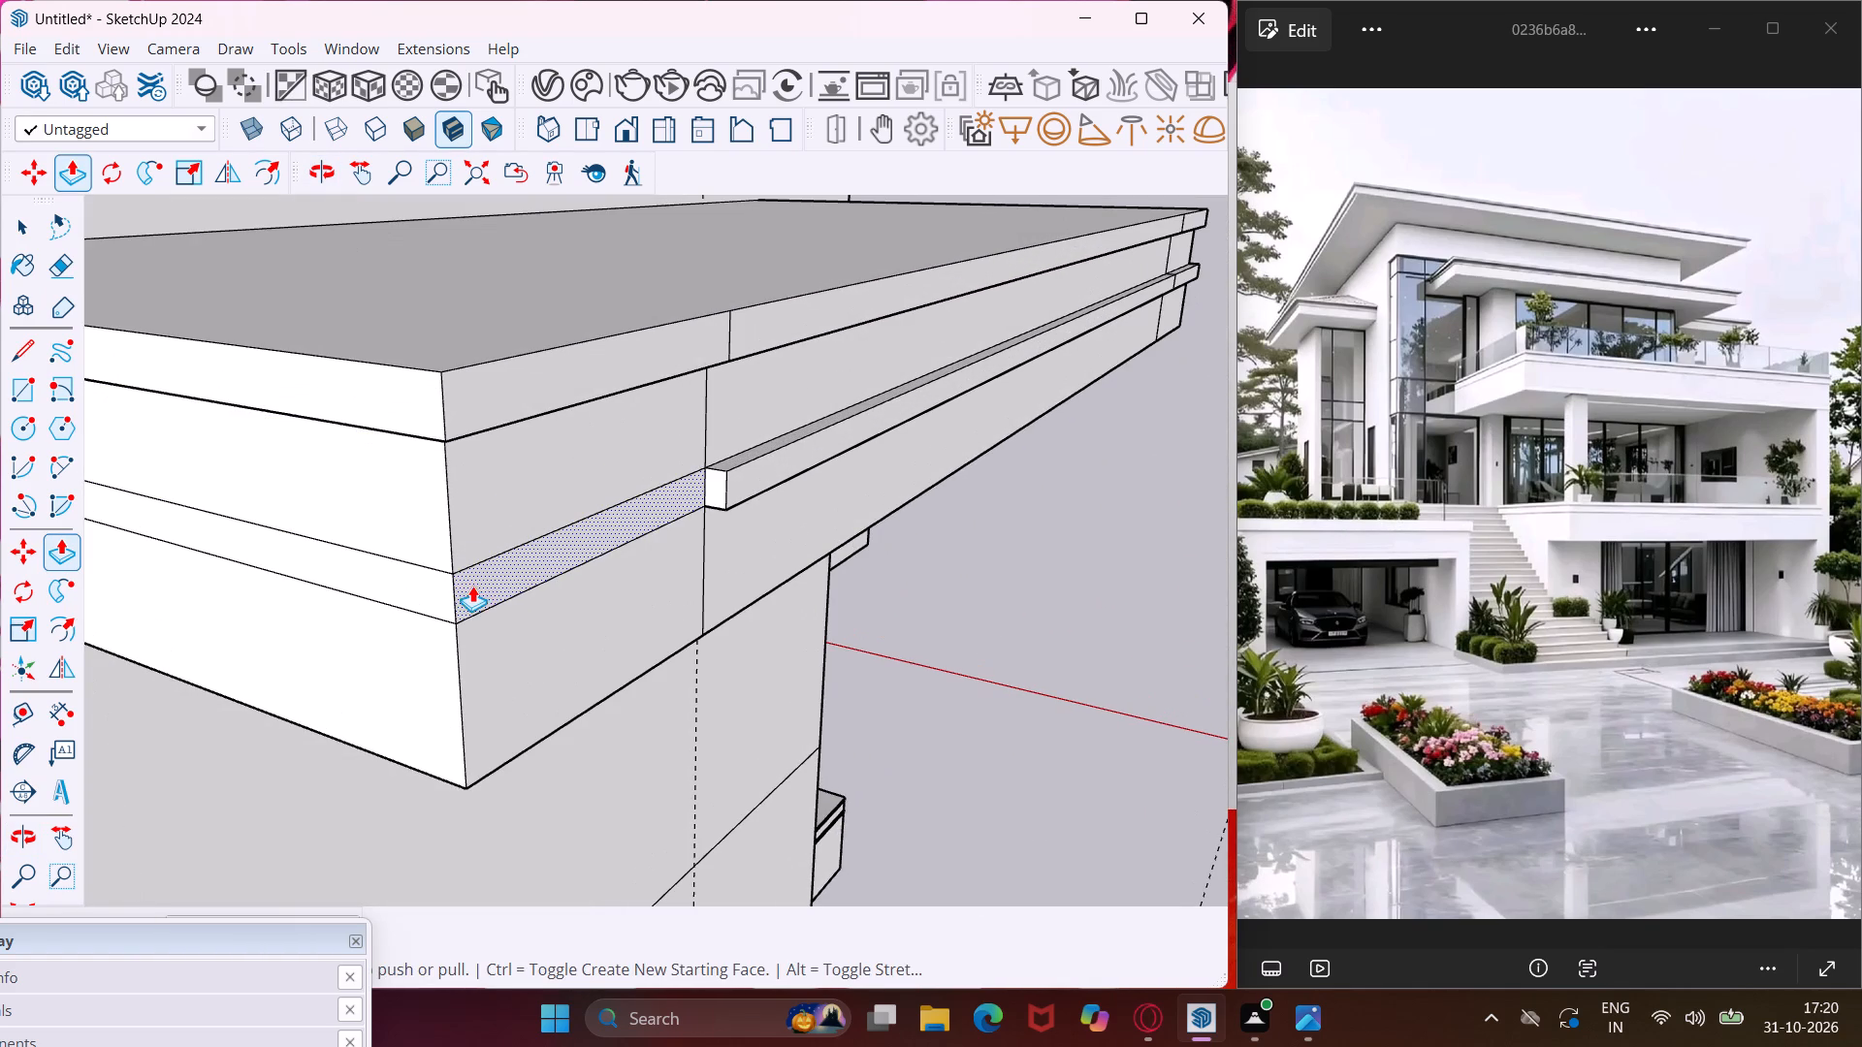
double_click(472, 586)
double_click(416, 579)
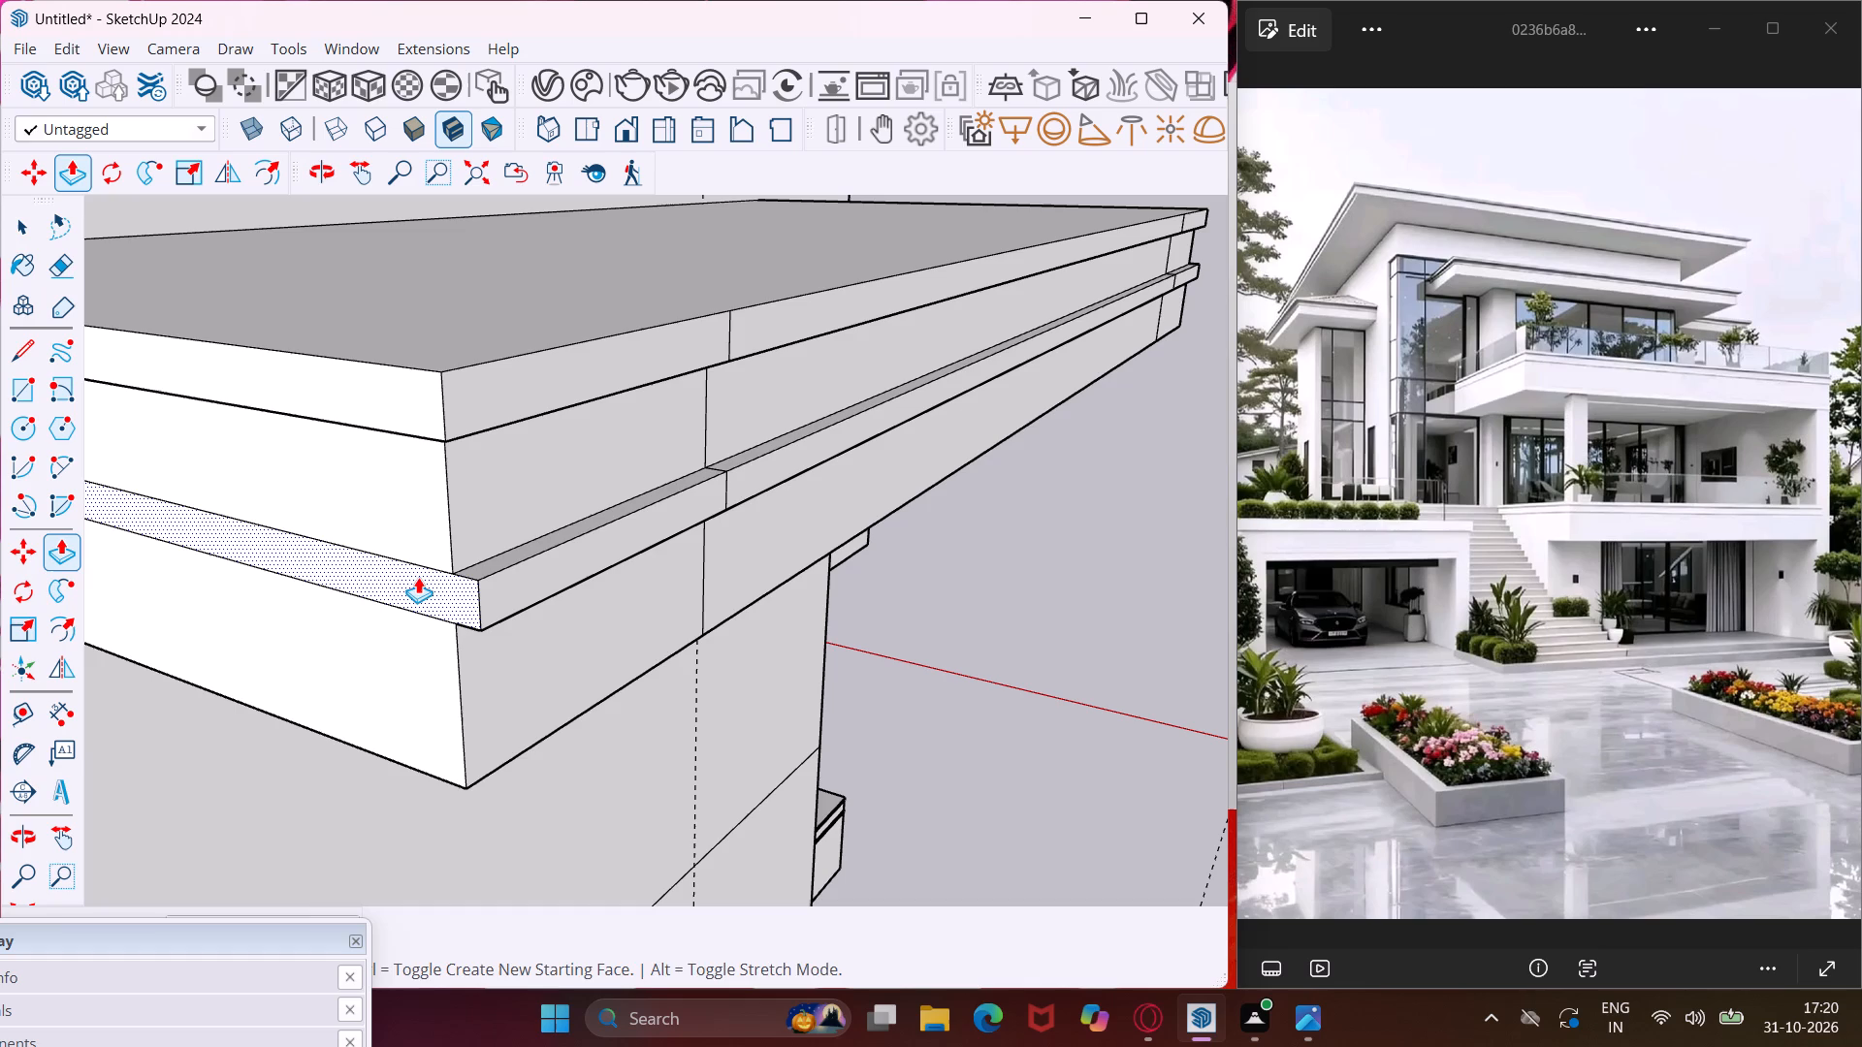
double_click(418, 577)
key(Escape)
key(space)
middle_drag(420, 579, 246, 726)
scroll(482, 566, down, 12)
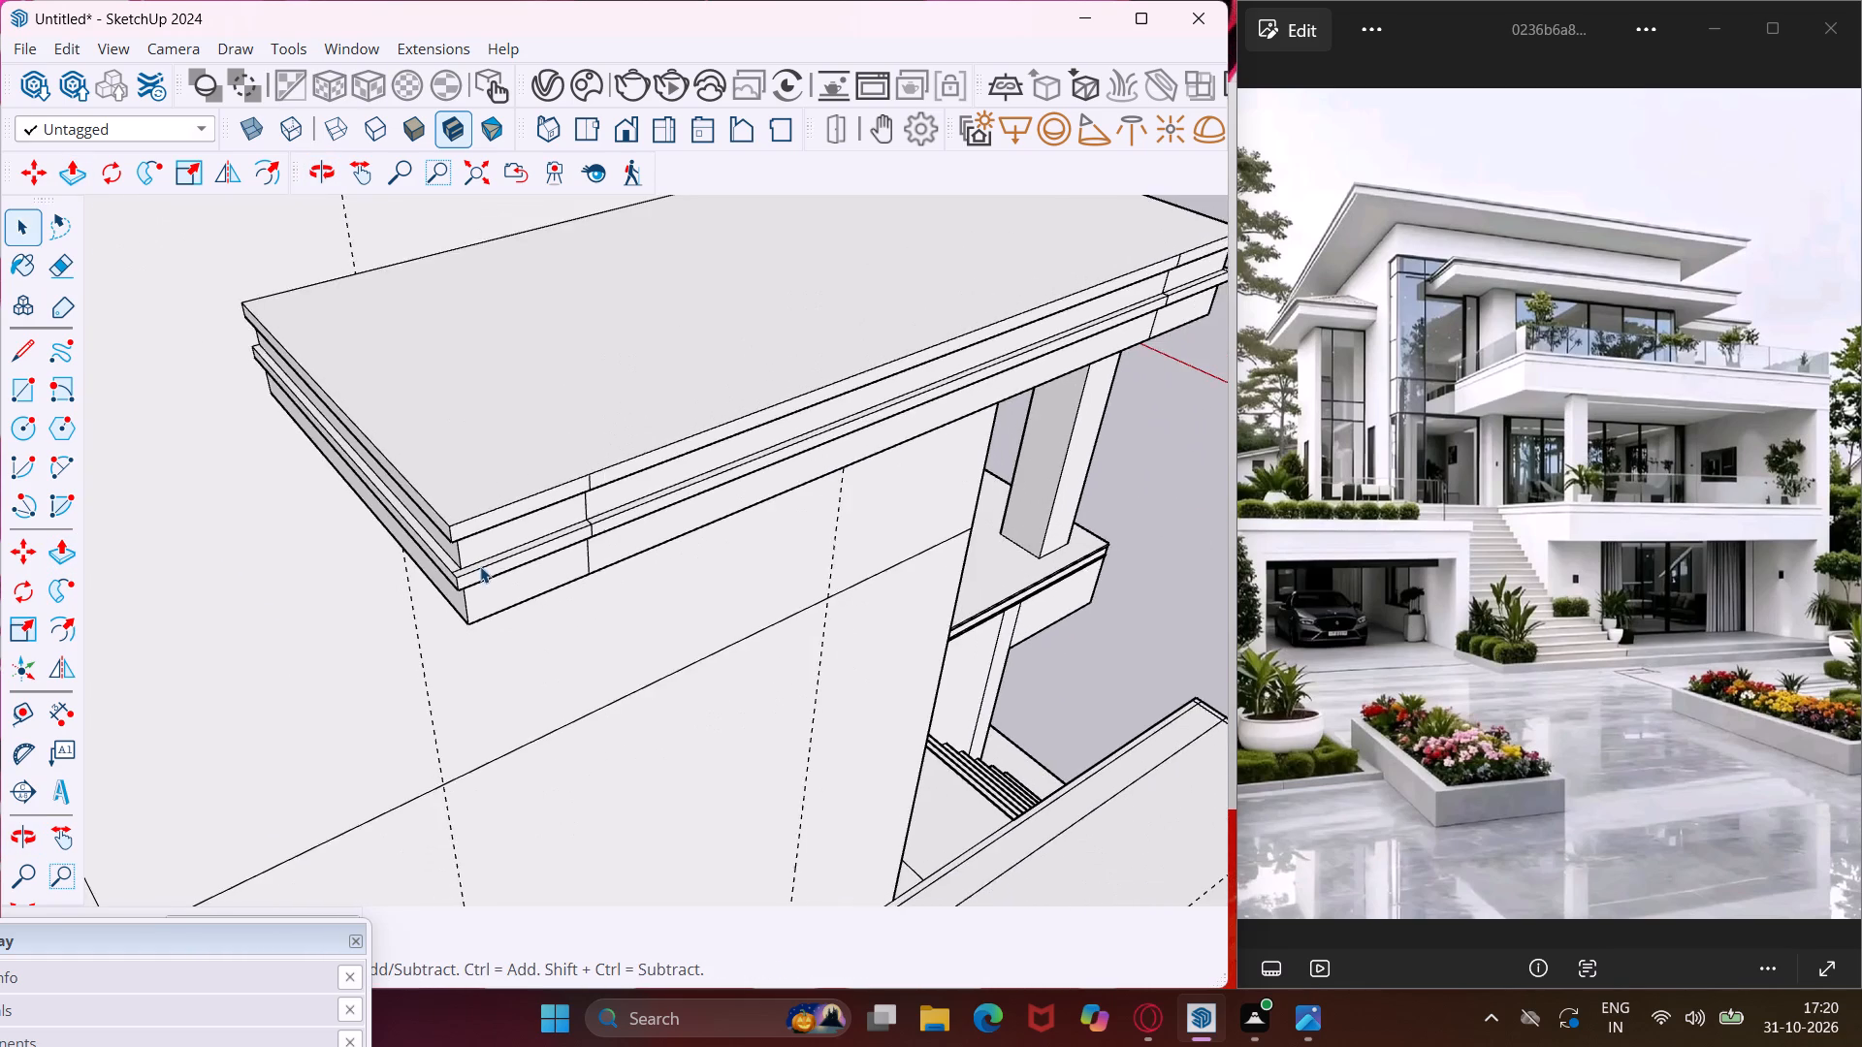
scroll(480, 566, down, 5)
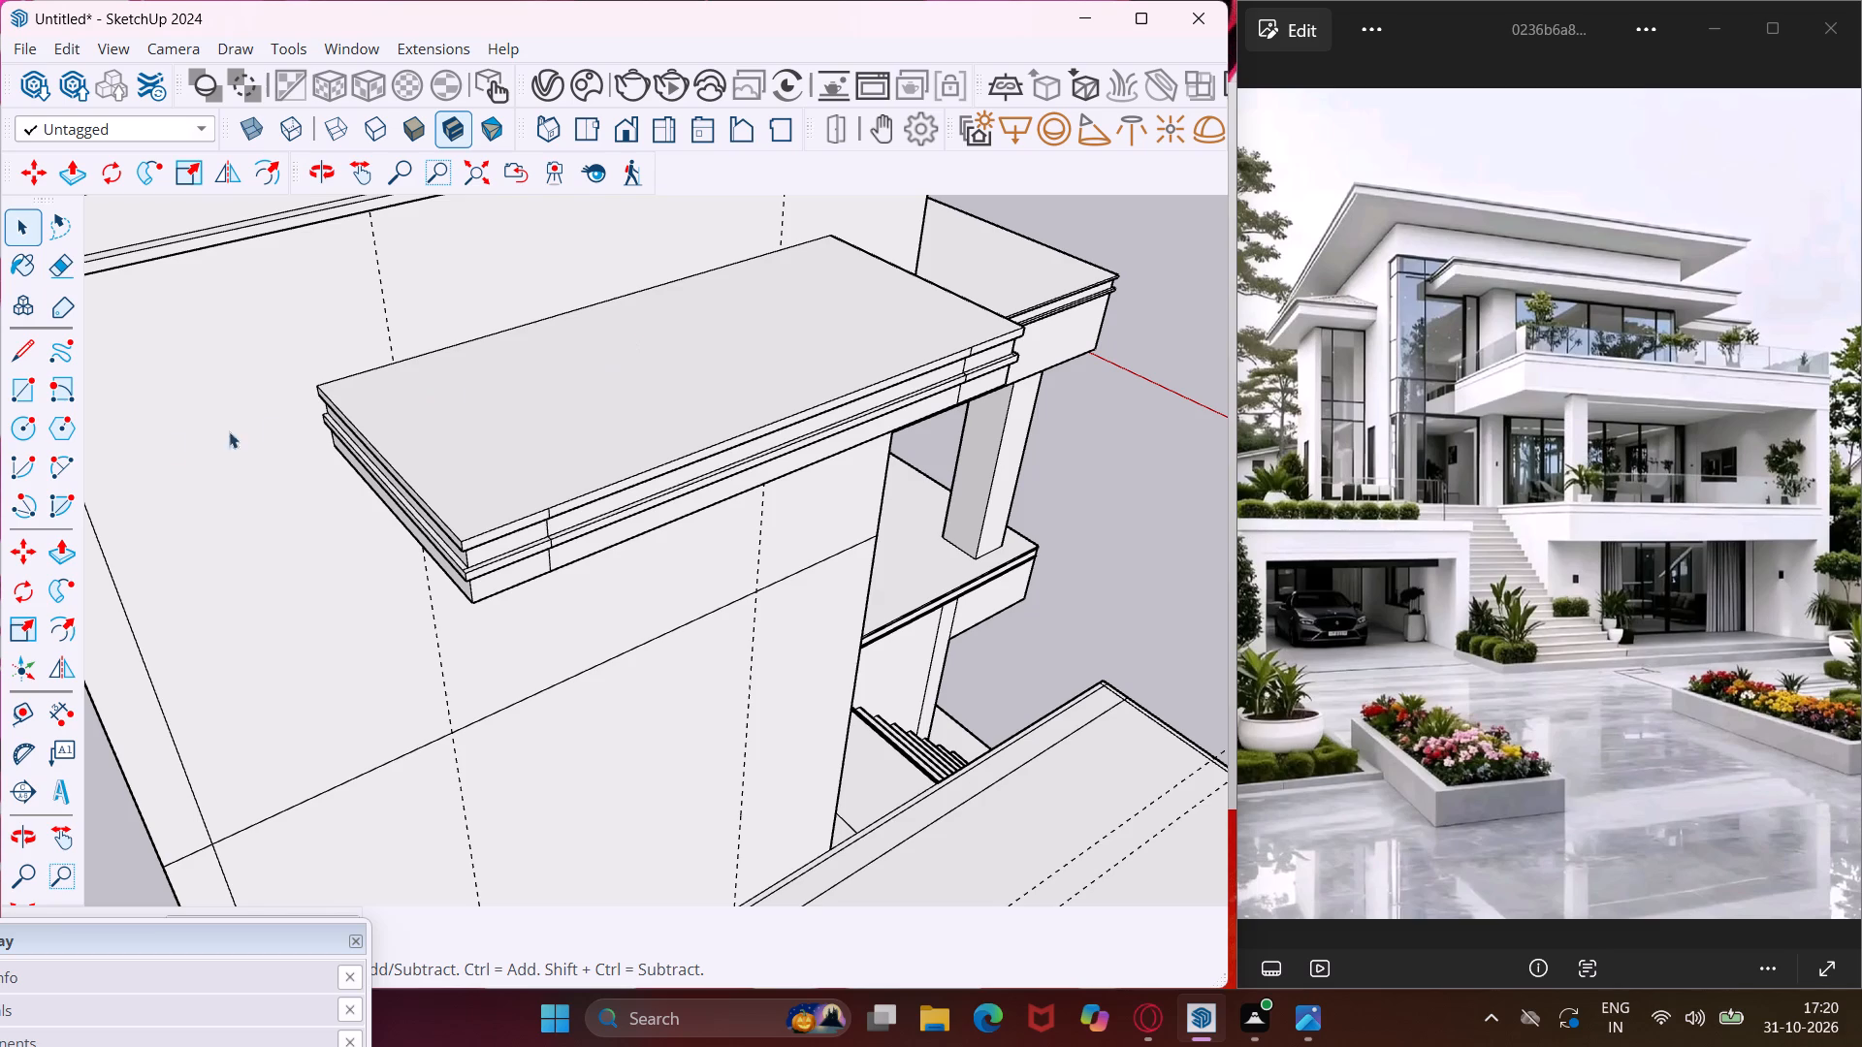
Draw a short line on the slab's top face from the midpoint of the wall-side edge toward the front.
click(36, 361)
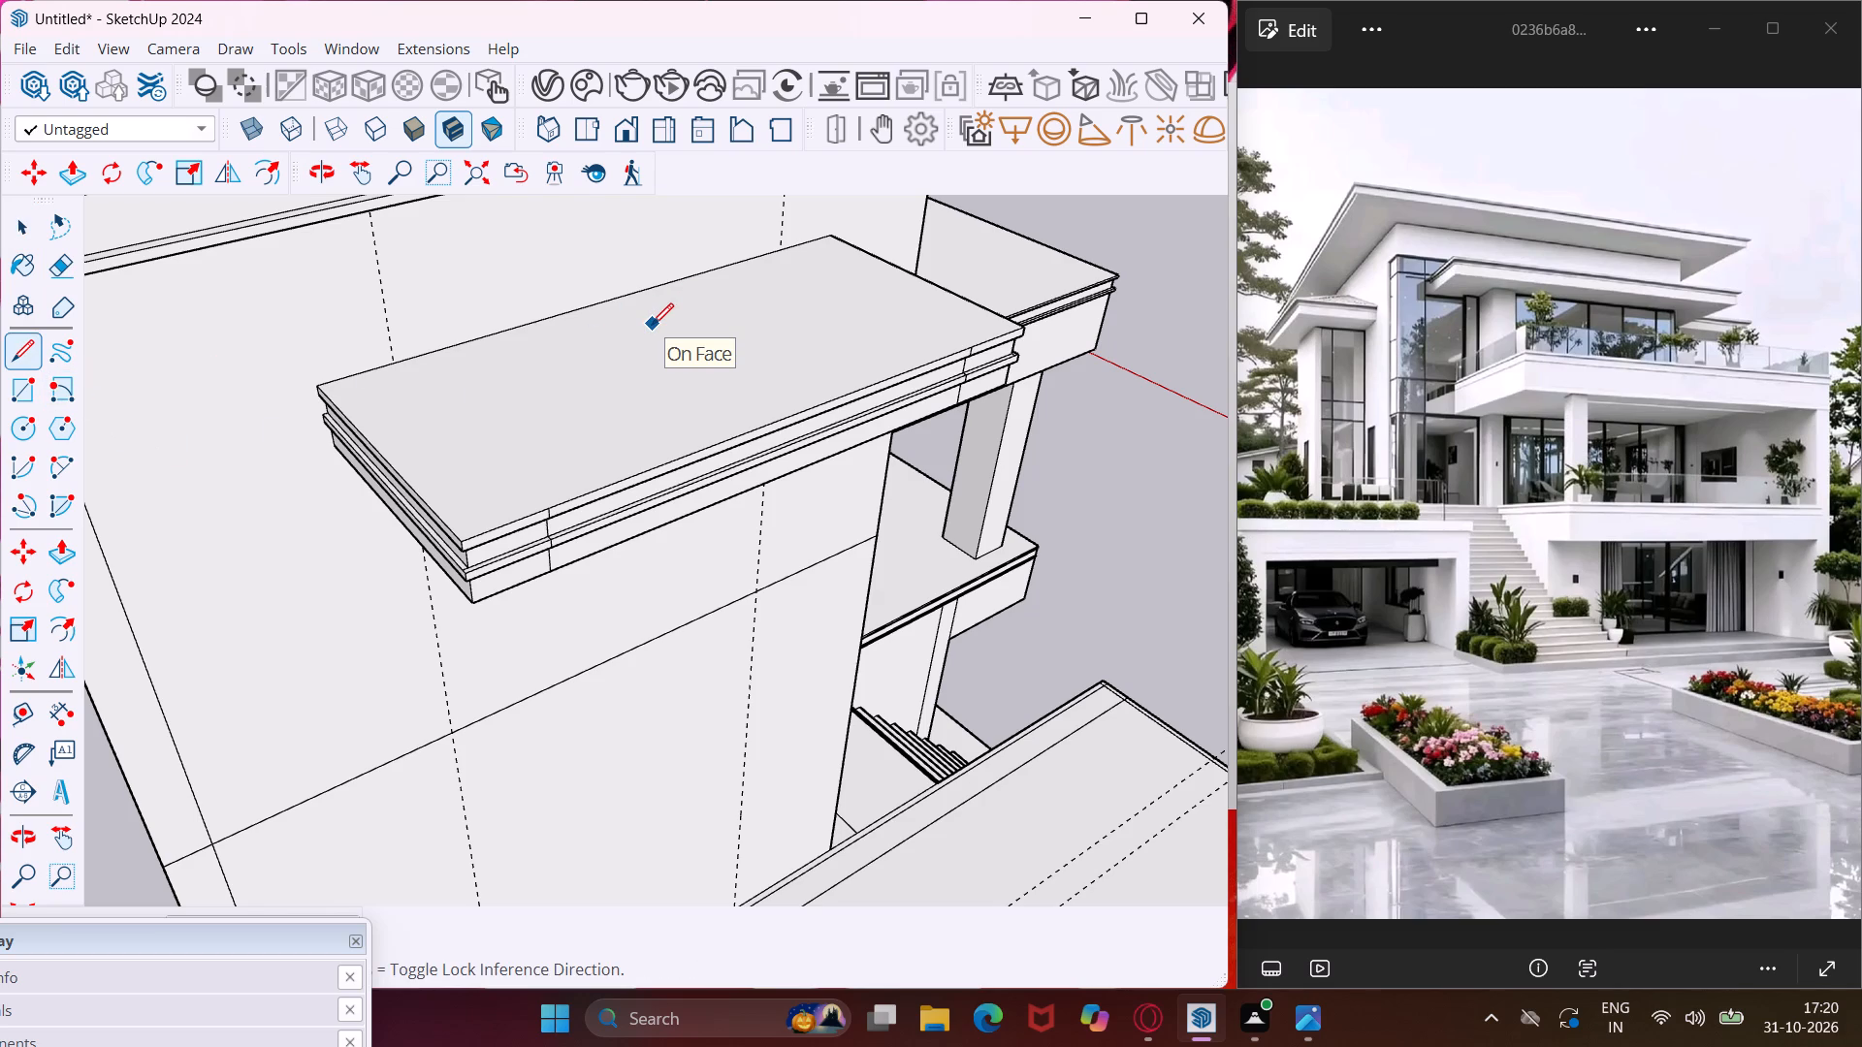
click(611, 301)
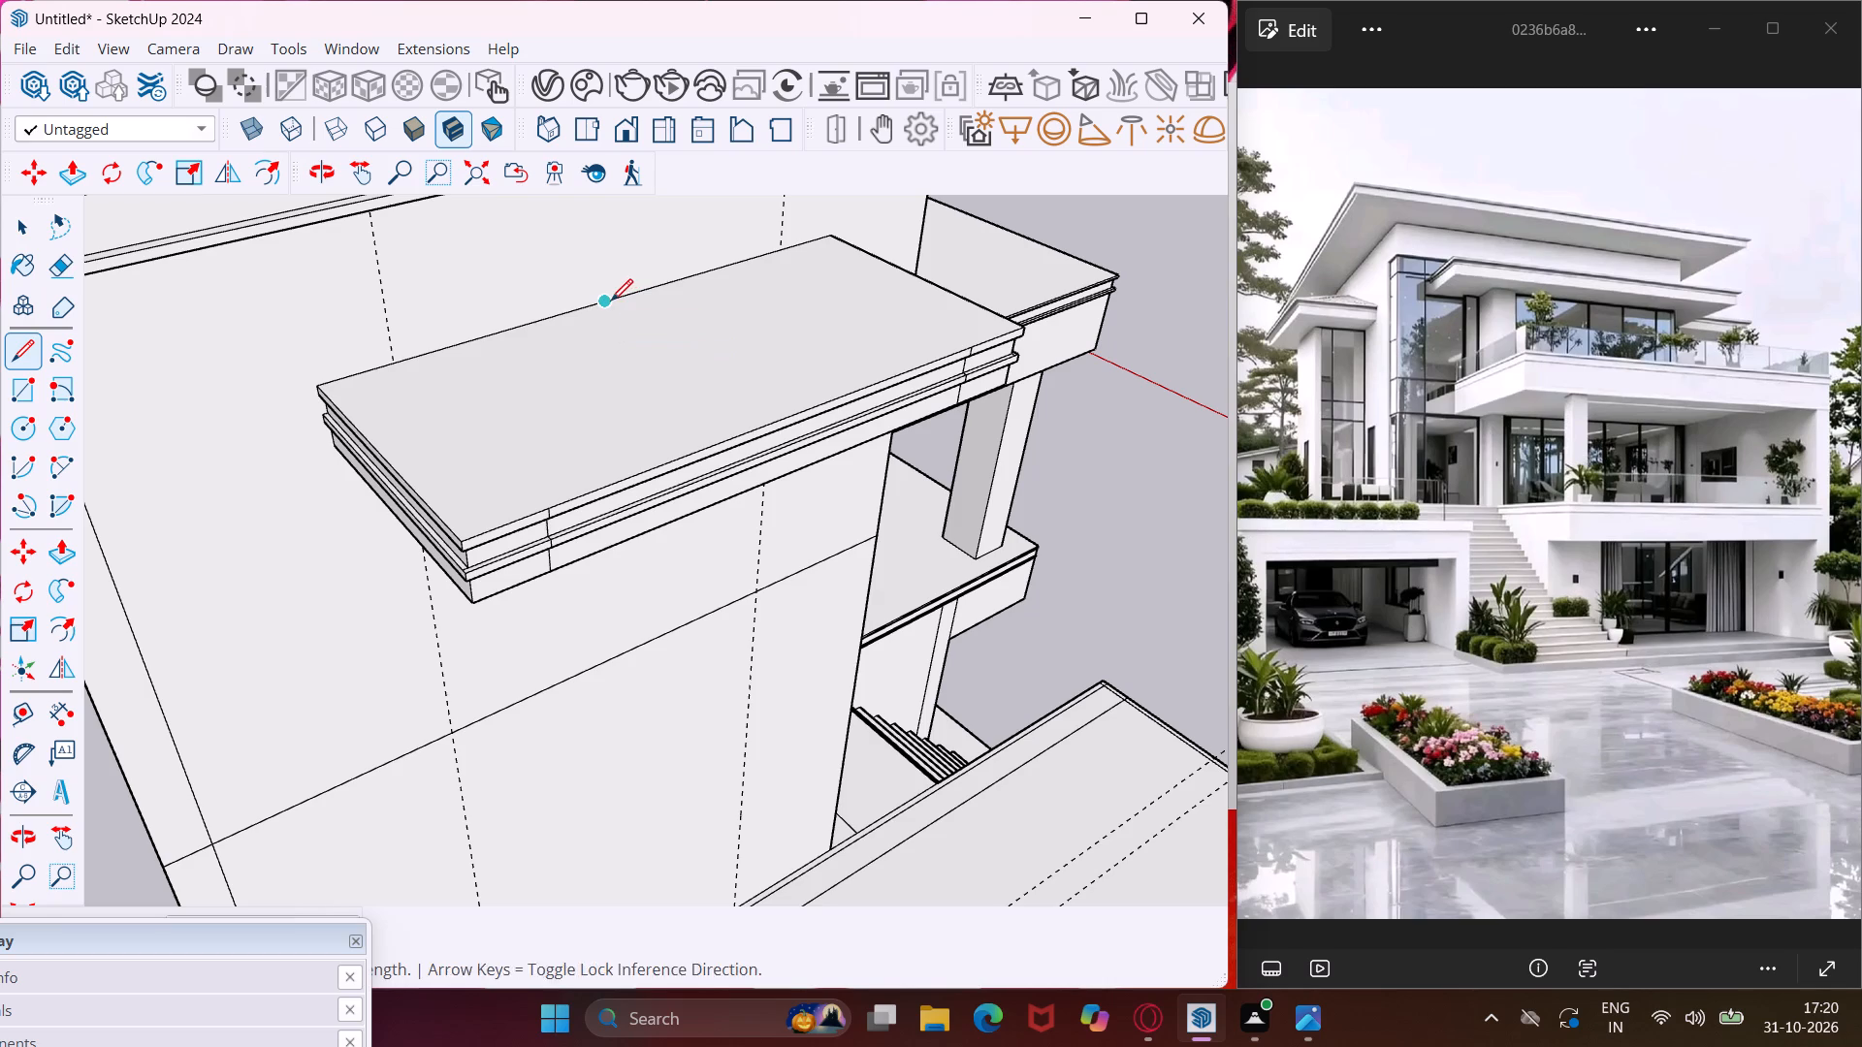
click(651, 332)
key(Escape)
key(space)
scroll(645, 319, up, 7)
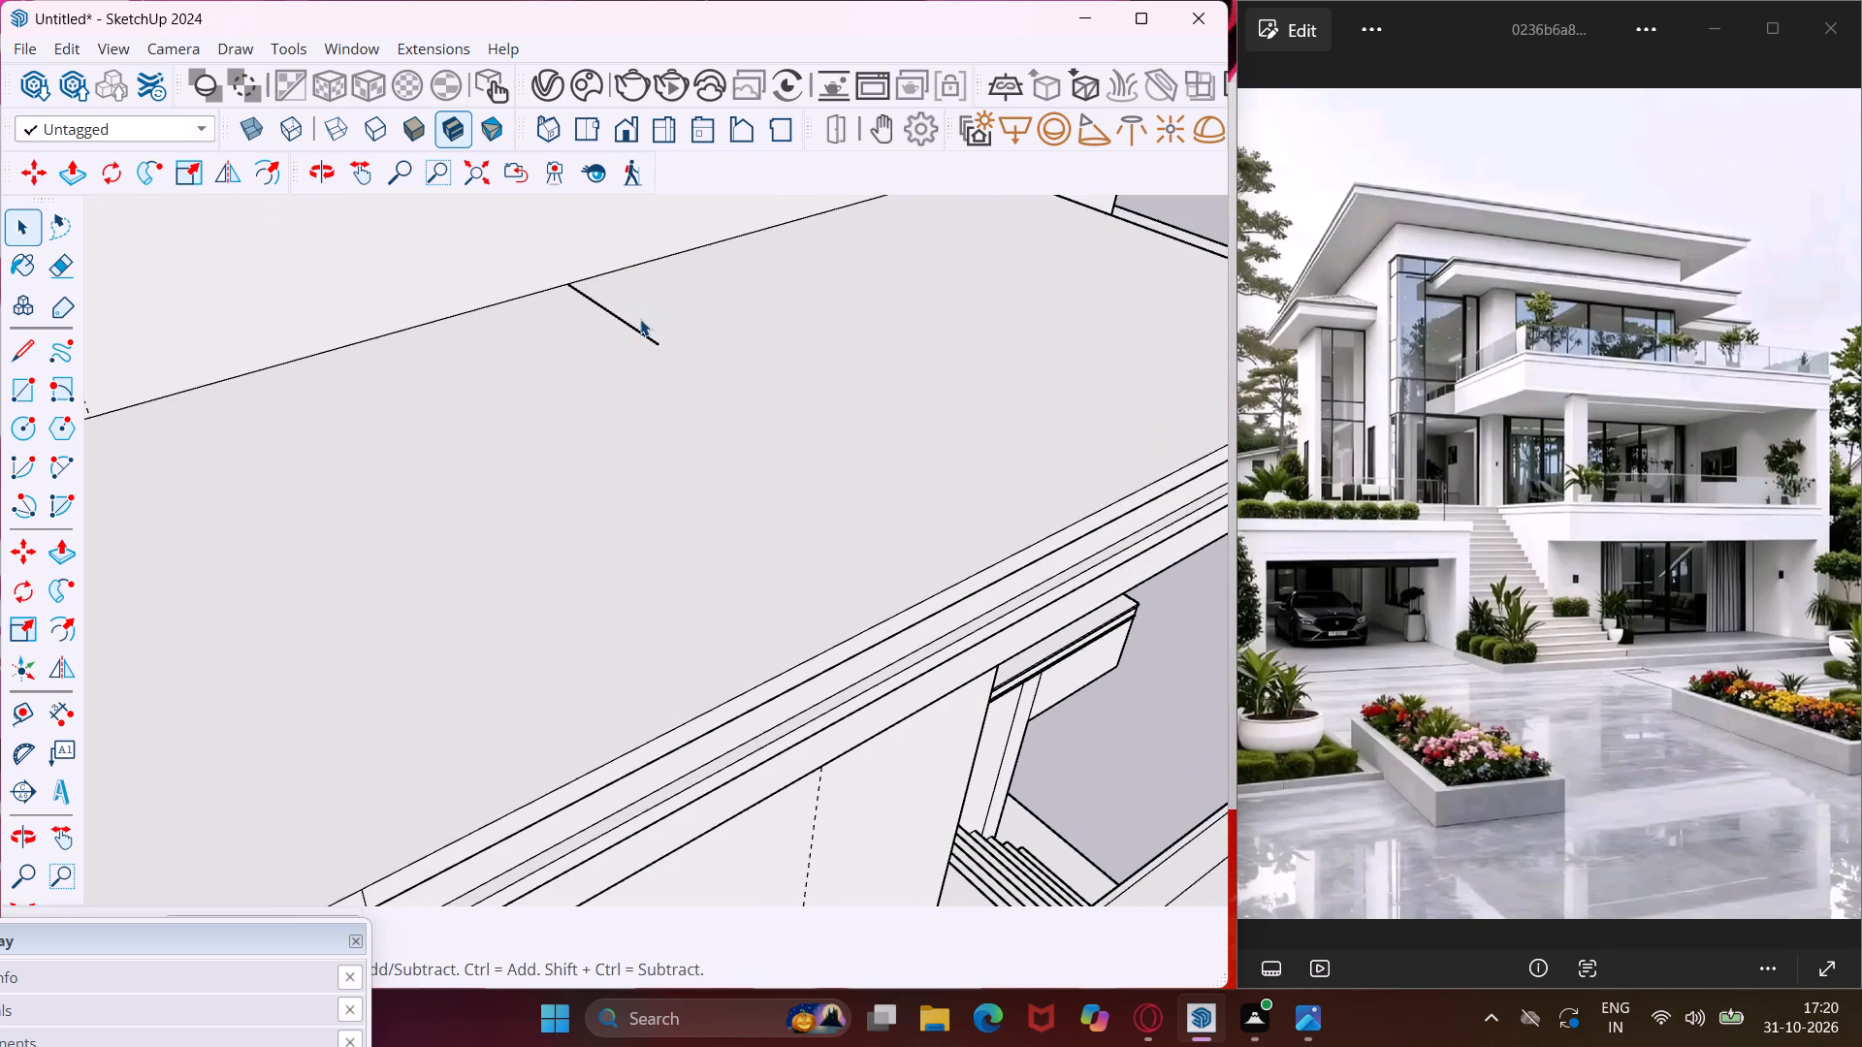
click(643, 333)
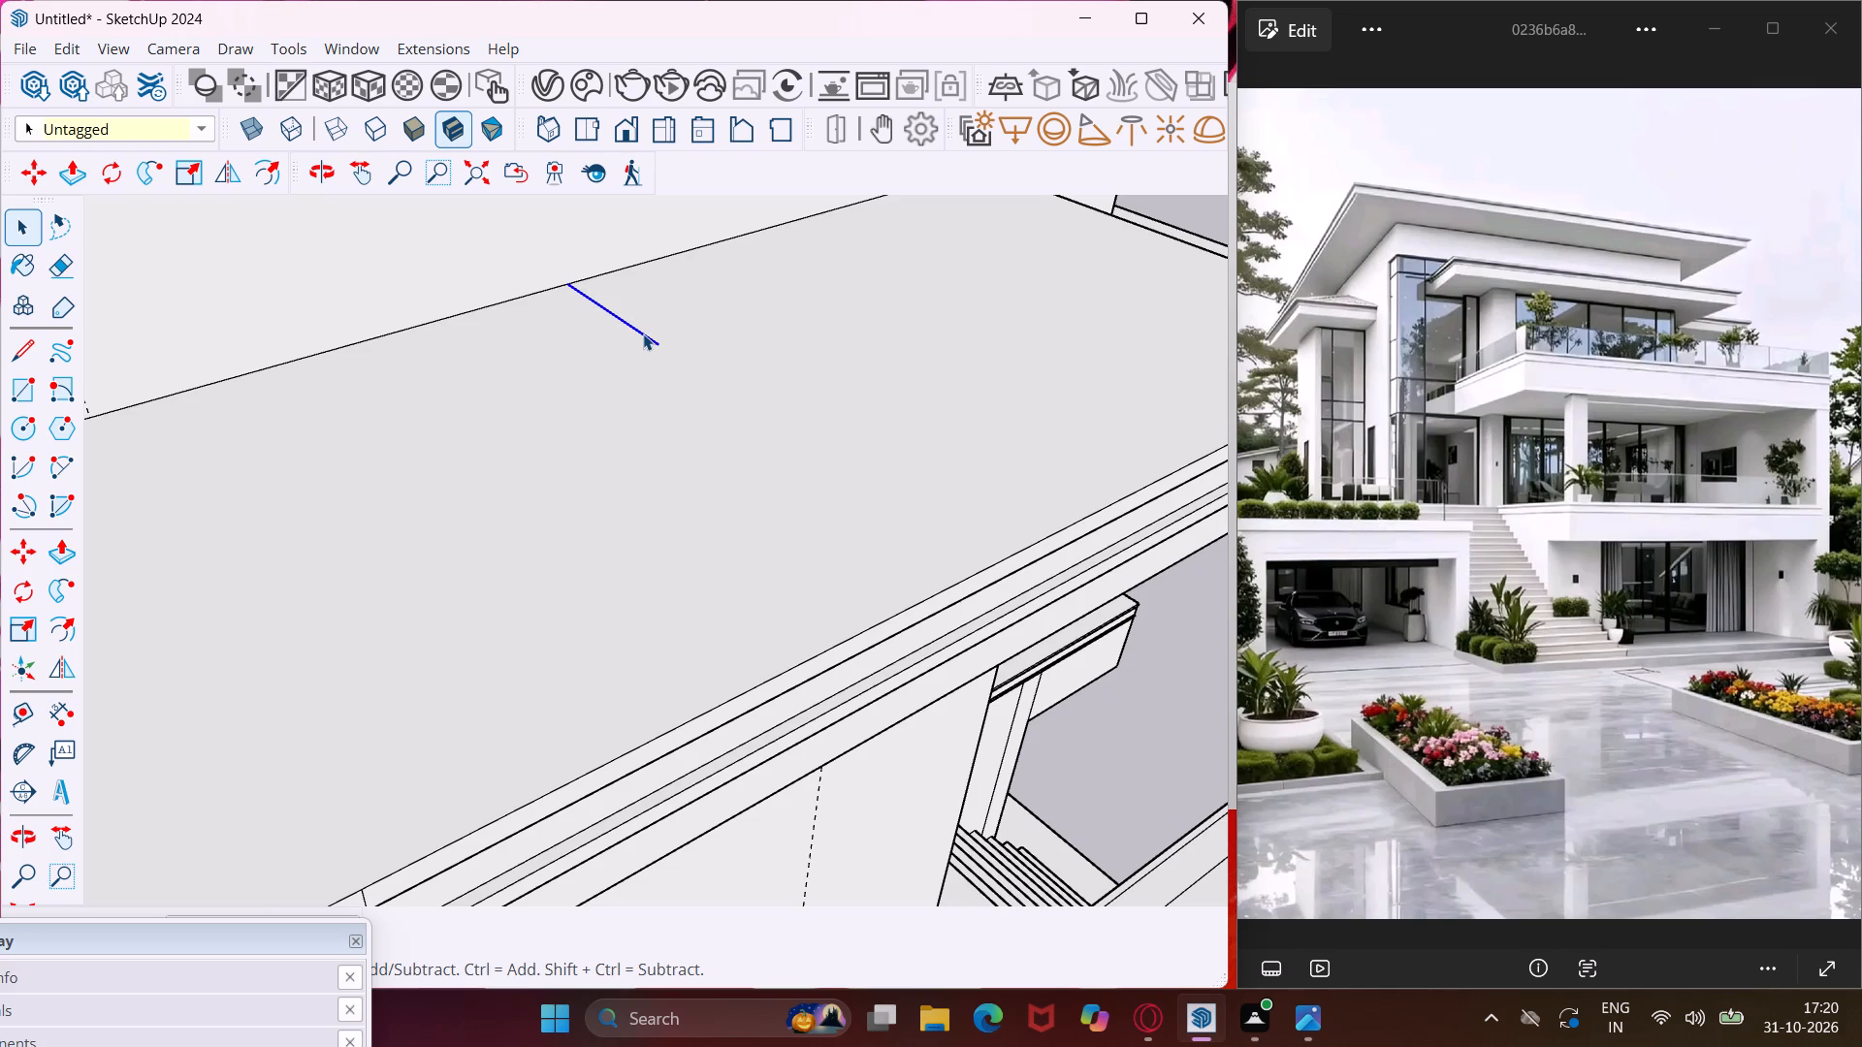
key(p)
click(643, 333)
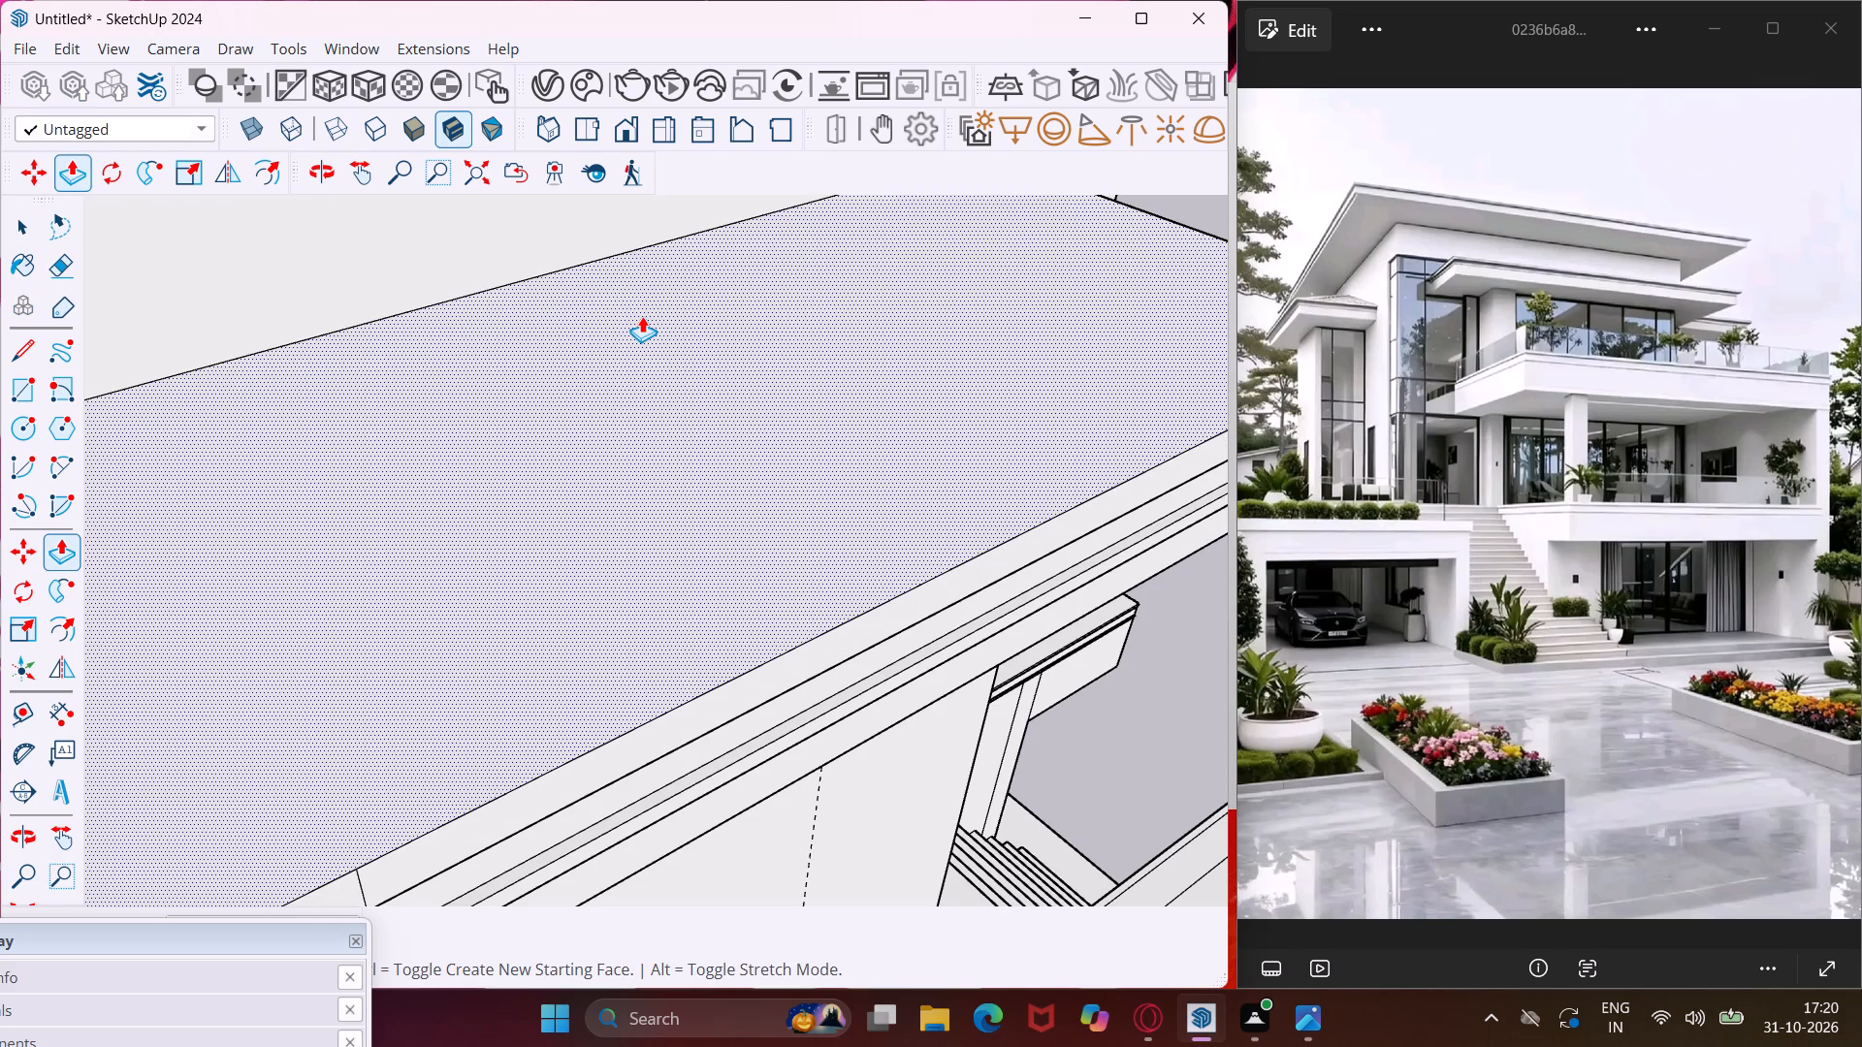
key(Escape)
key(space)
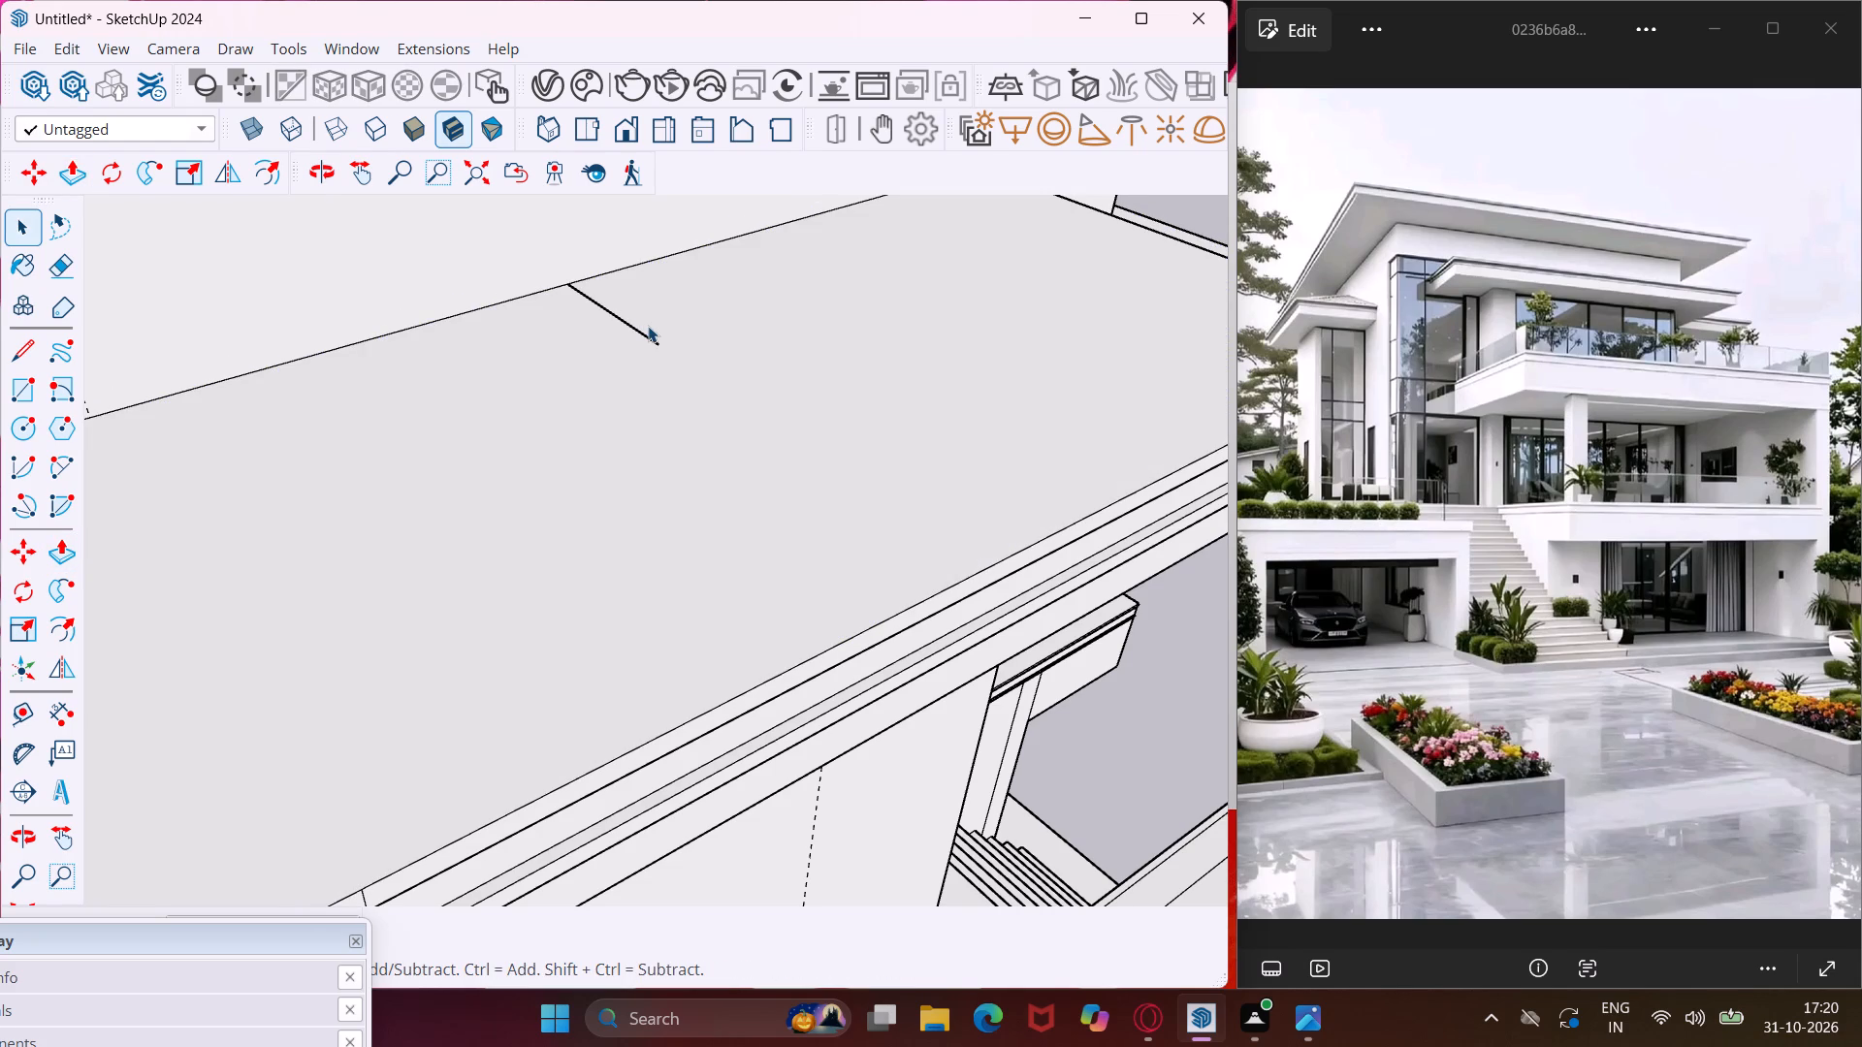
Continue the short line straight to the slab's front edge, dividing the top face in two.
scroll(729, 294, down, 7)
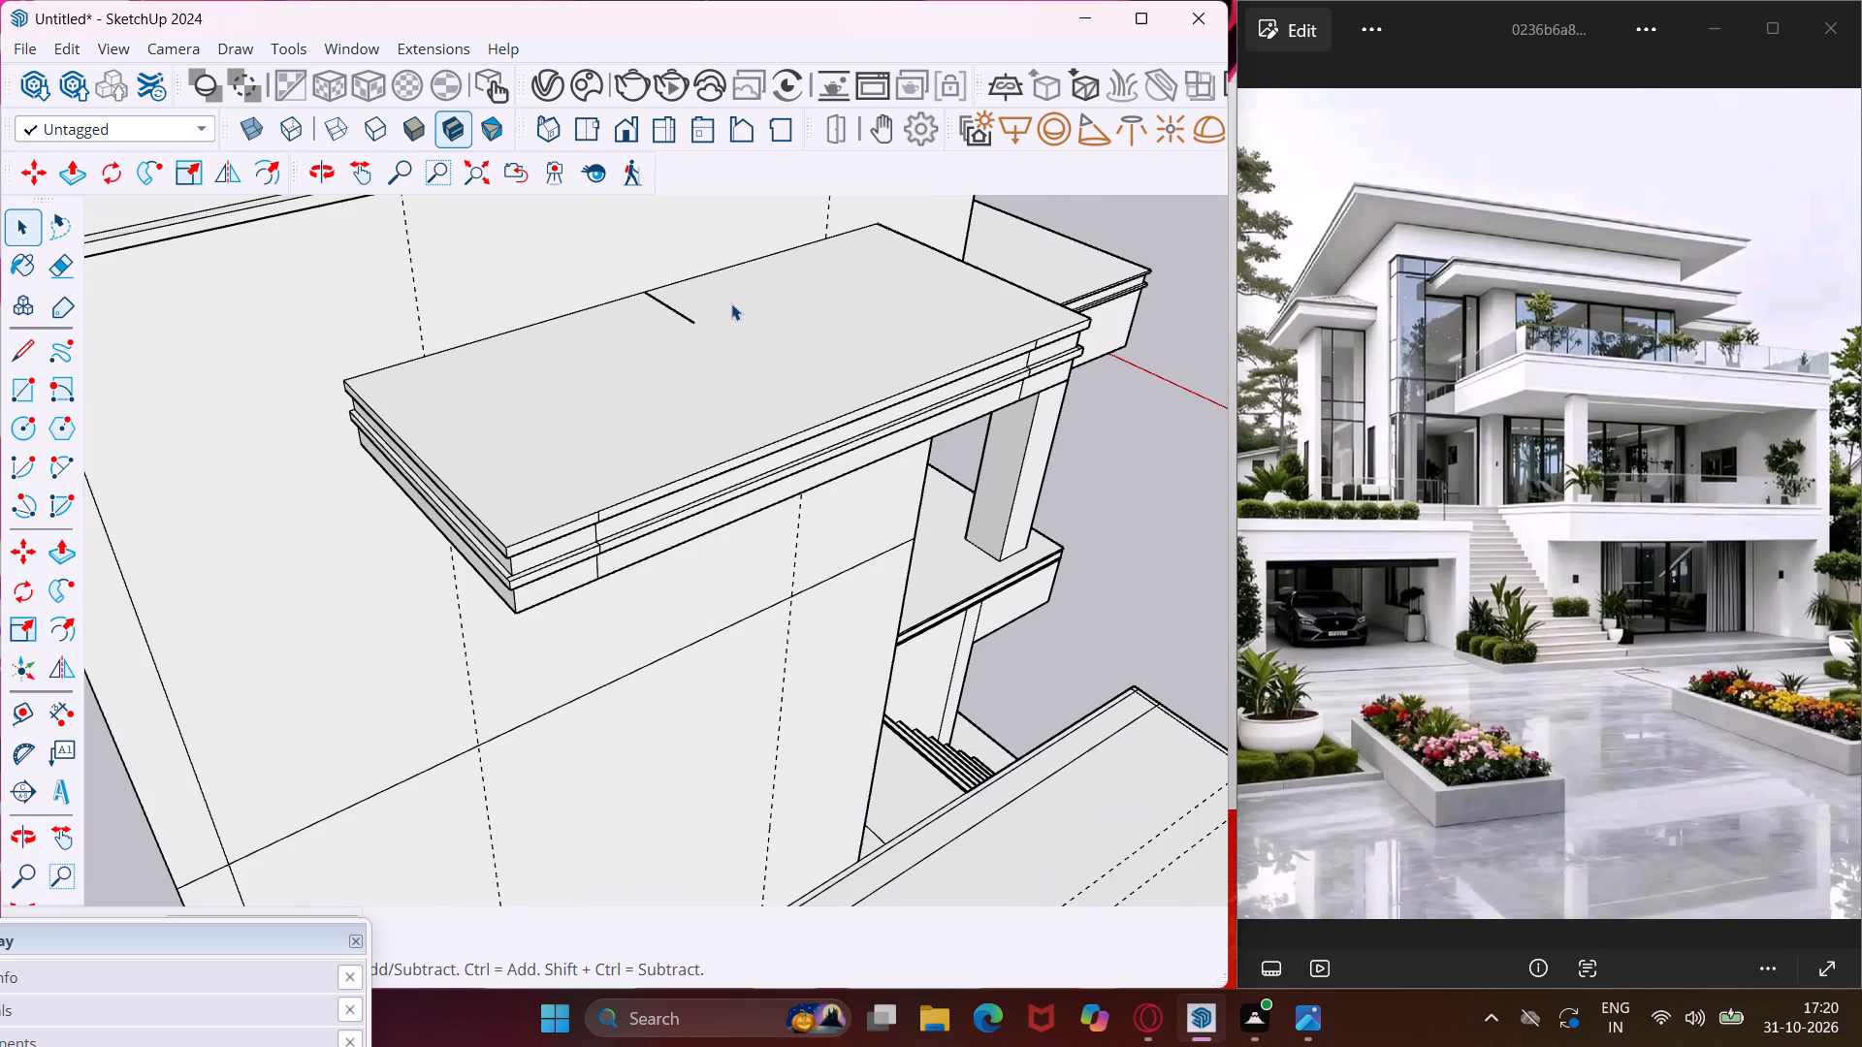
click(7, 359)
click(688, 325)
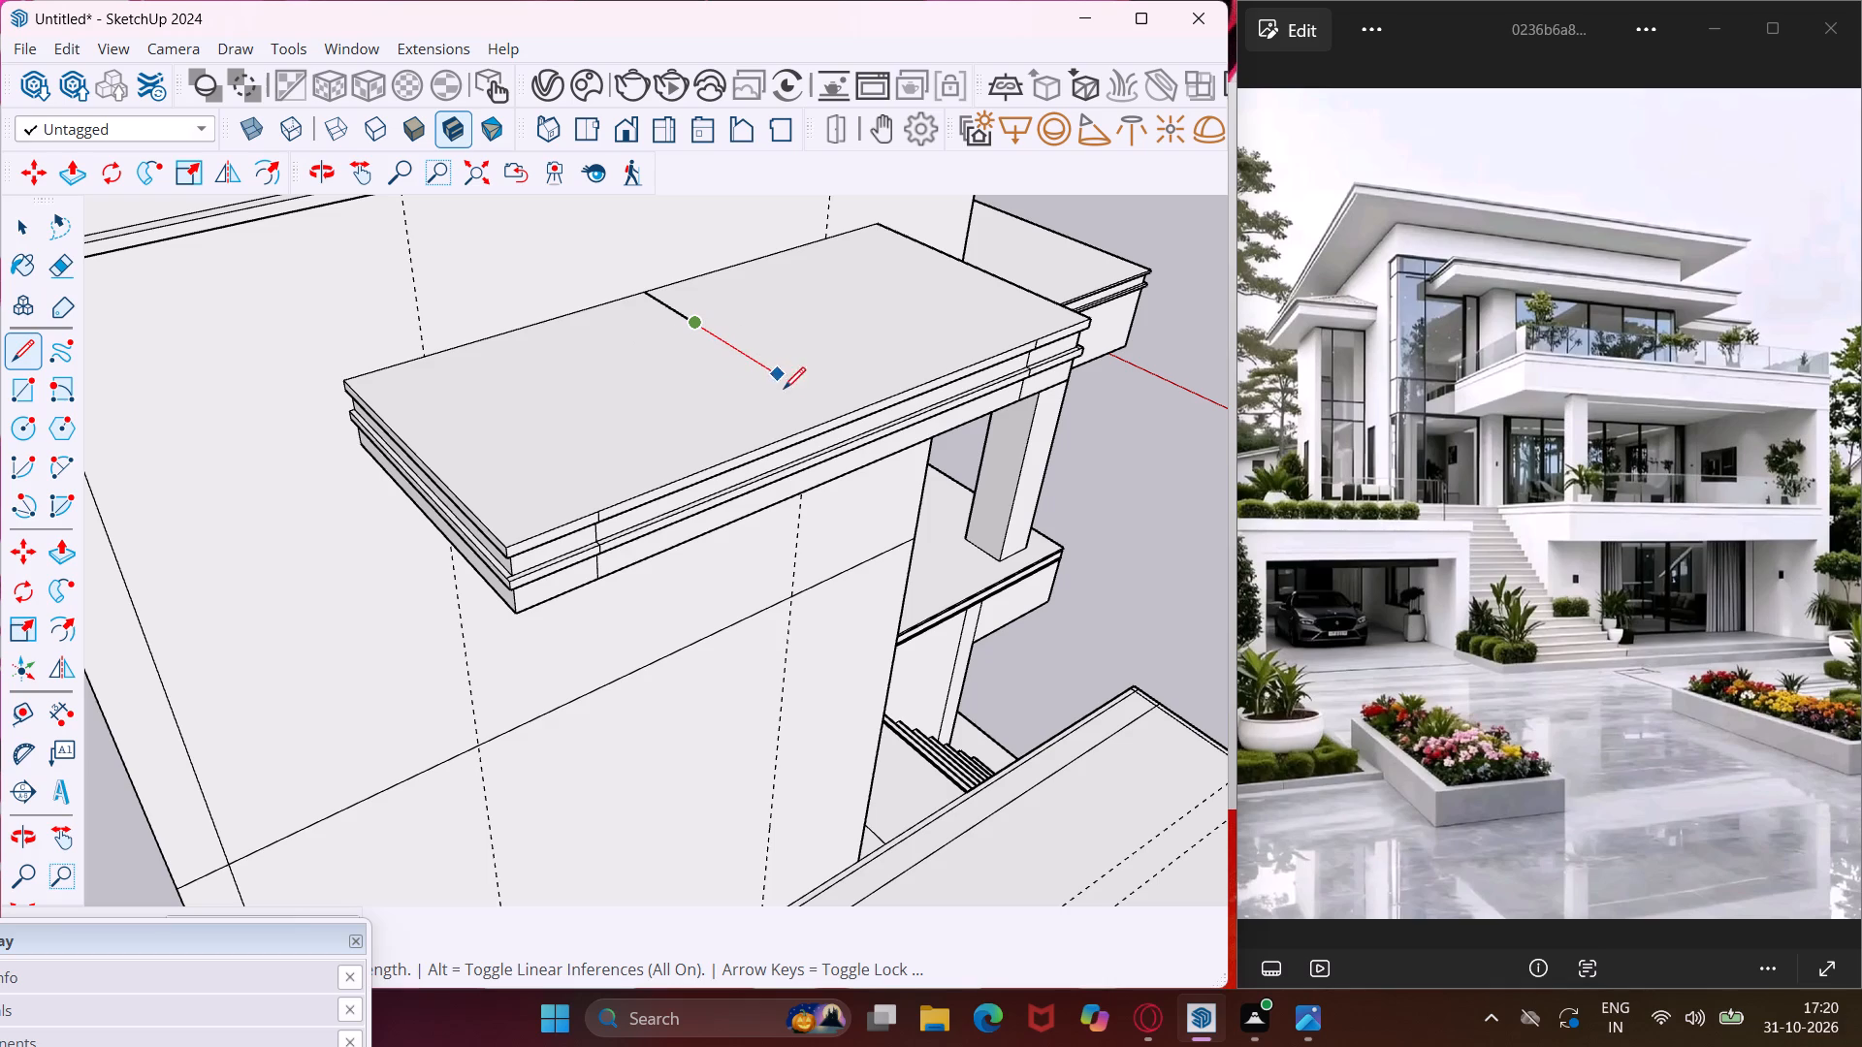
click(843, 419)
key(Escape)
key(space)
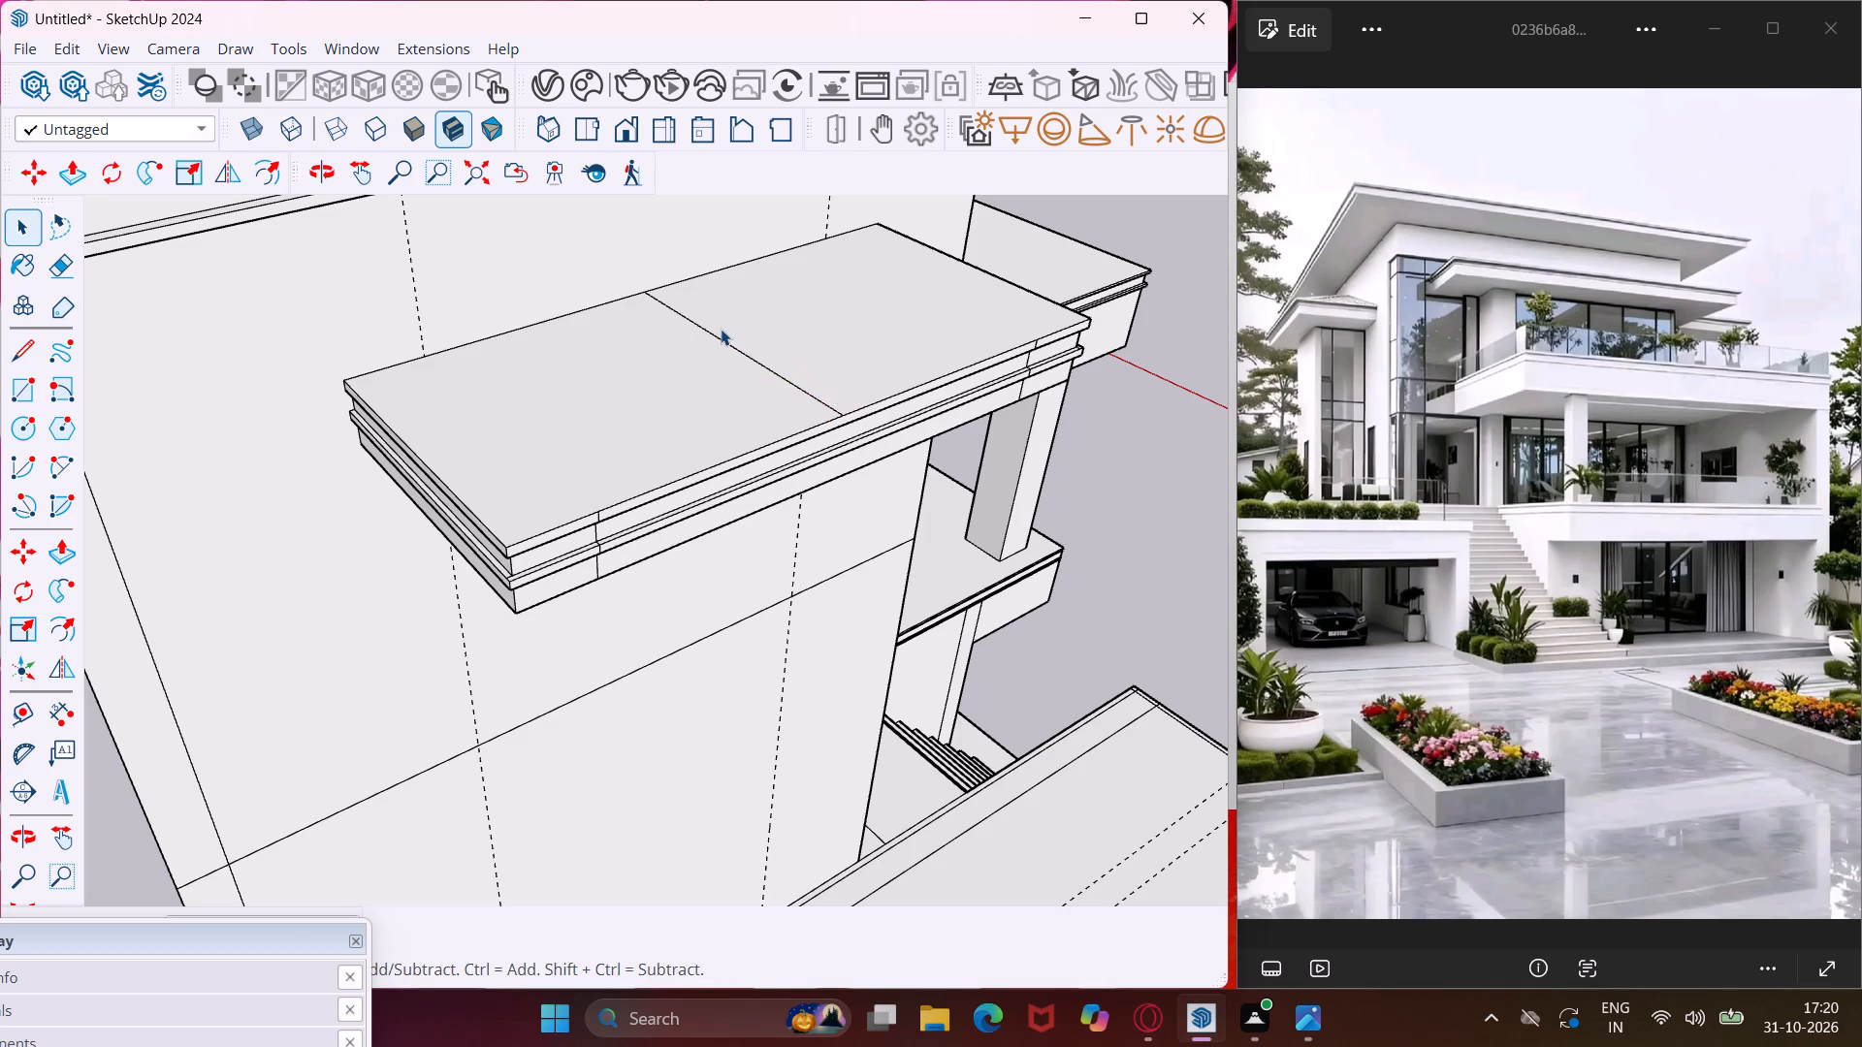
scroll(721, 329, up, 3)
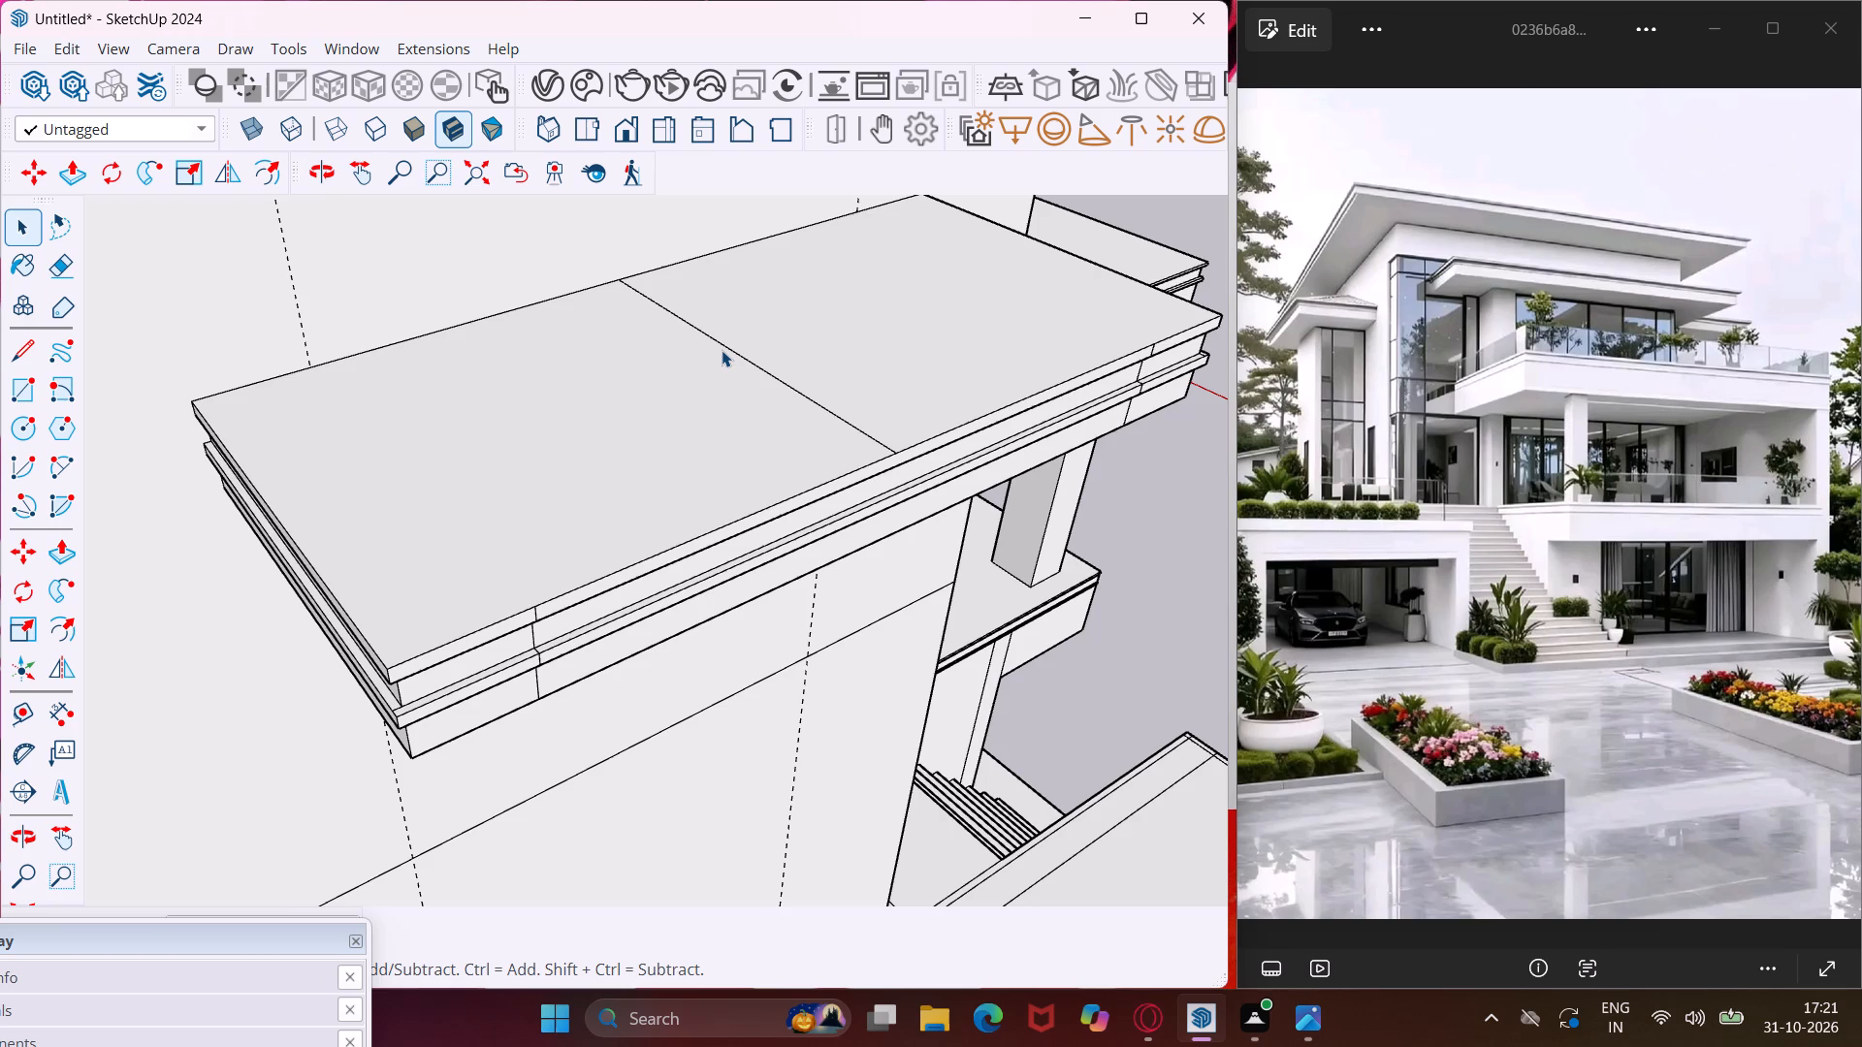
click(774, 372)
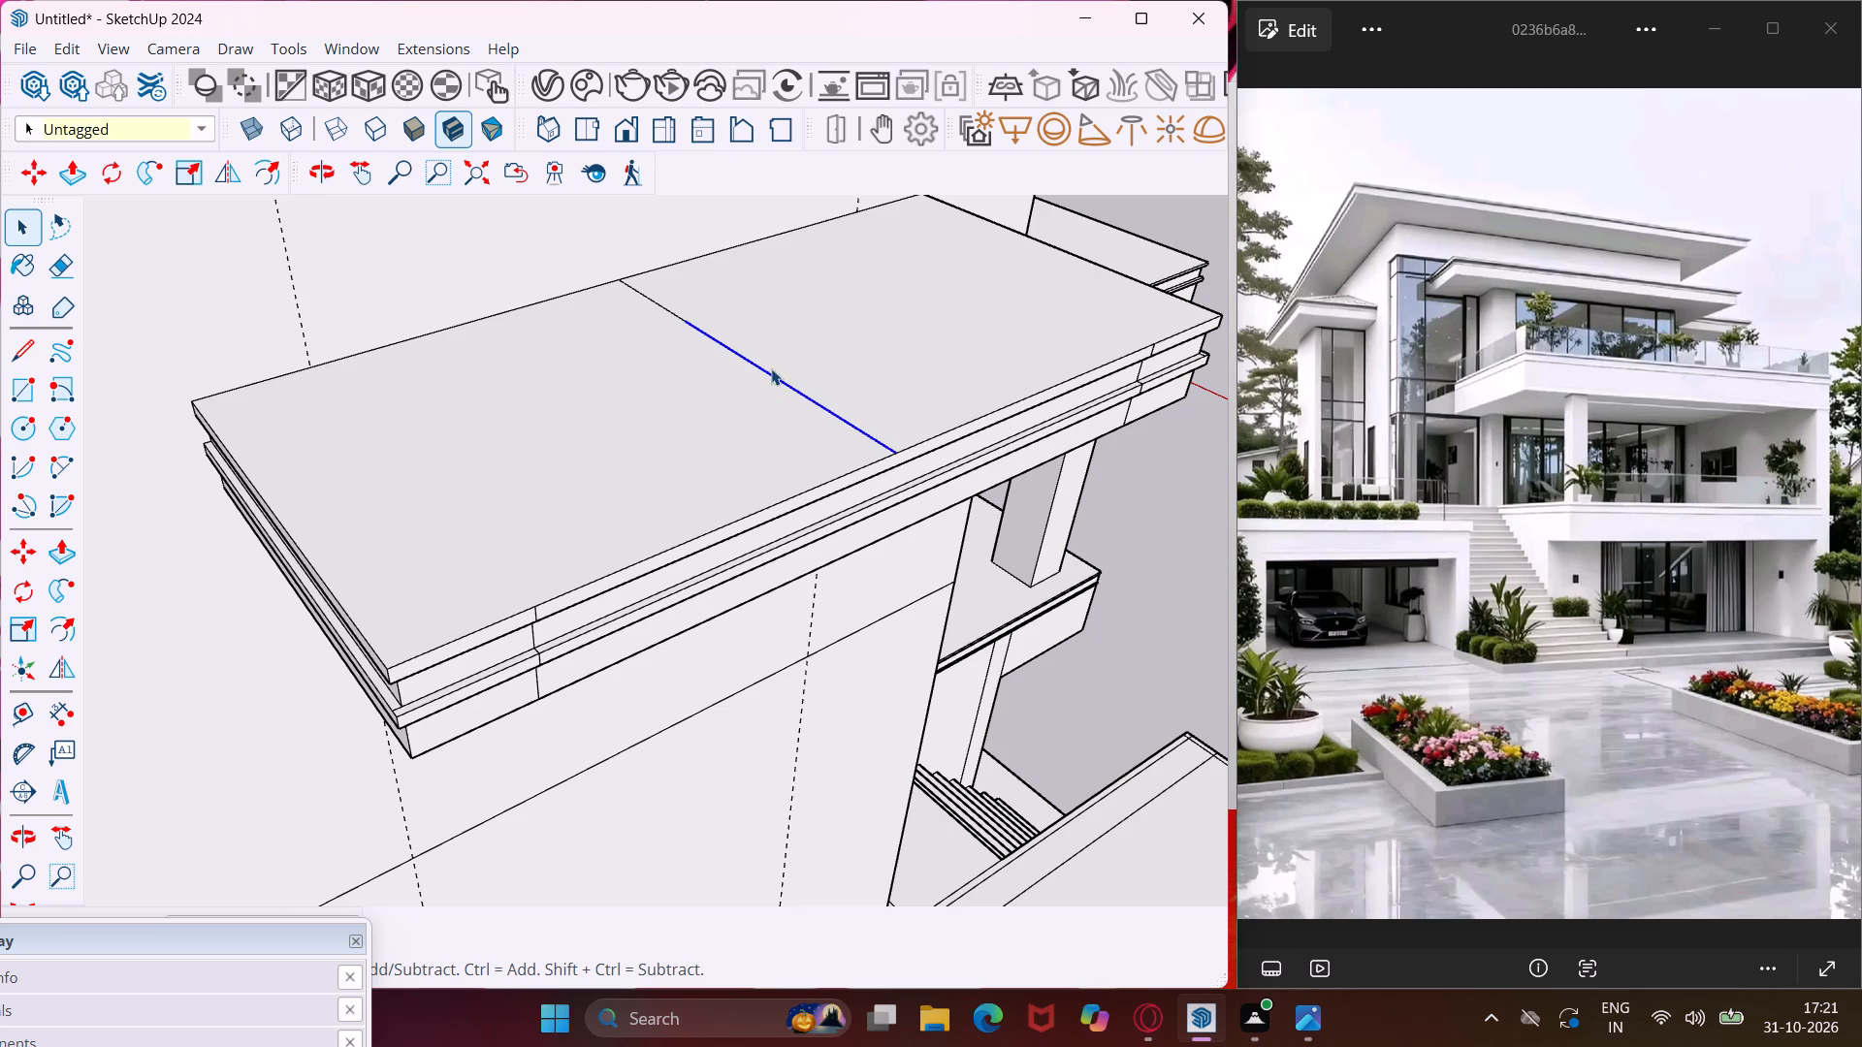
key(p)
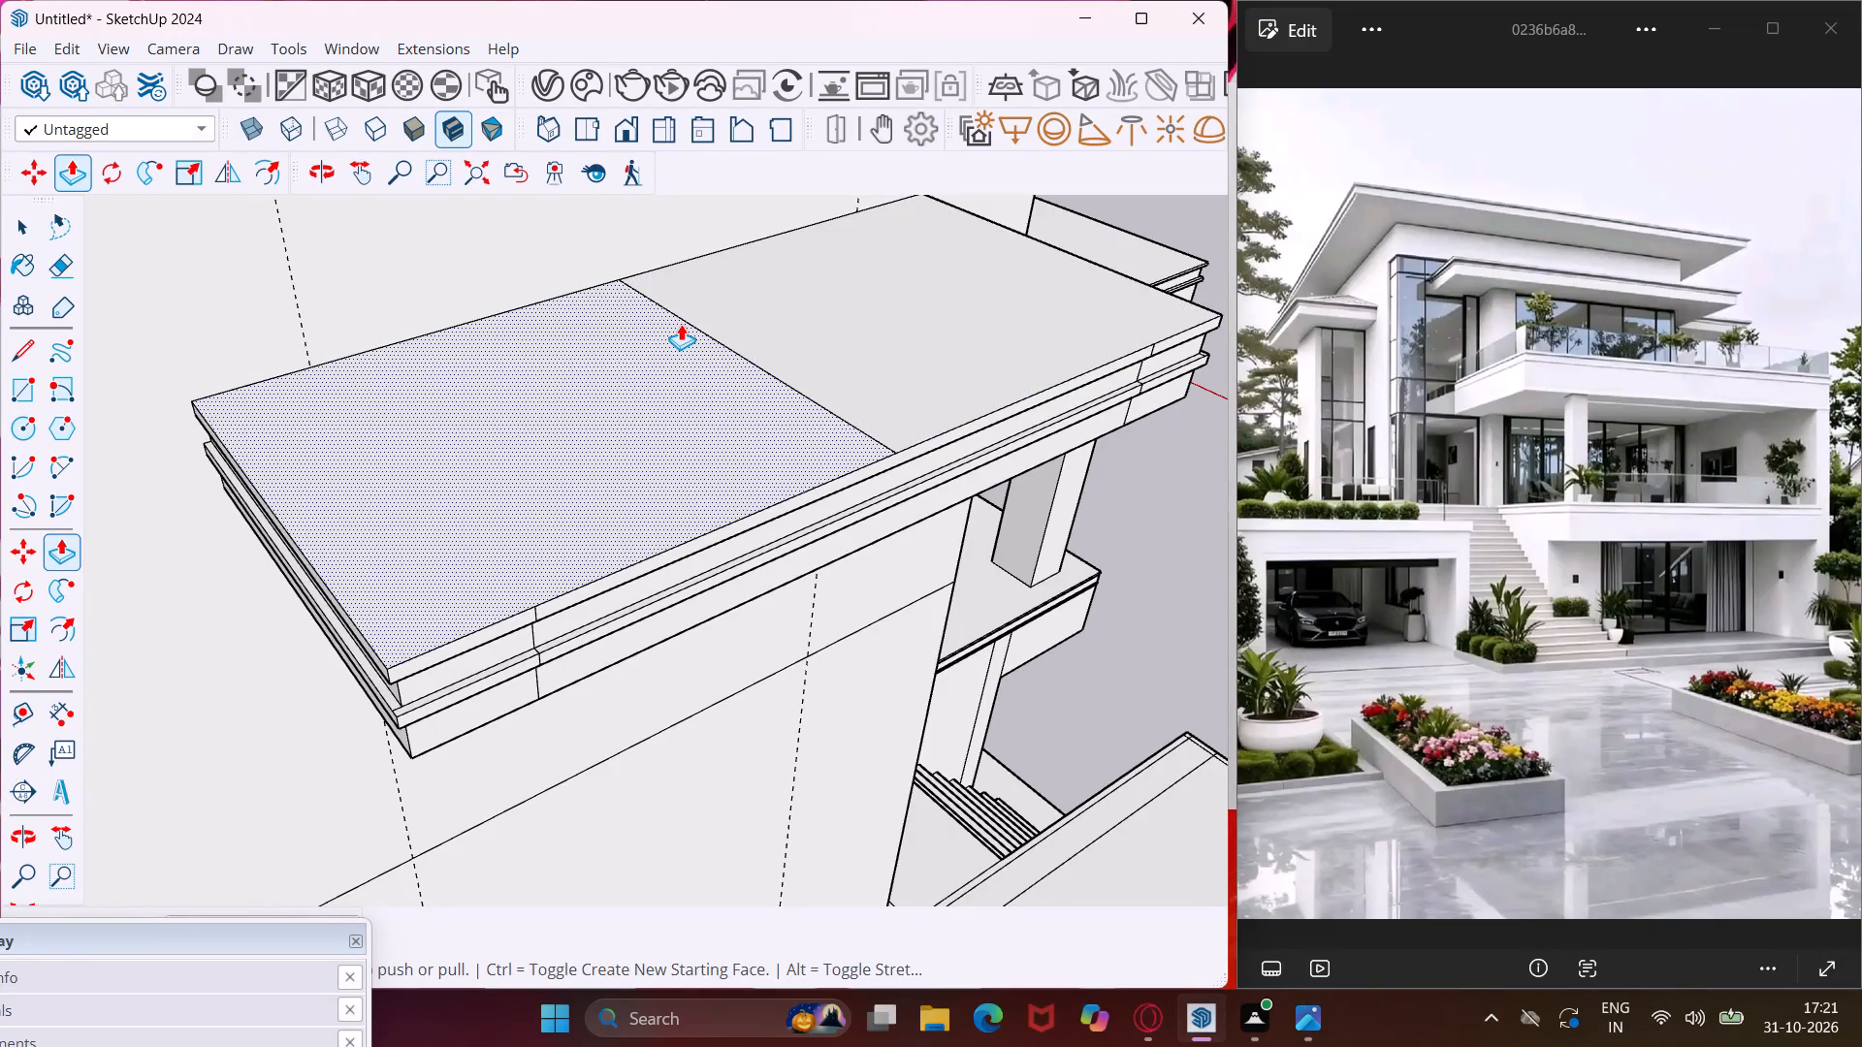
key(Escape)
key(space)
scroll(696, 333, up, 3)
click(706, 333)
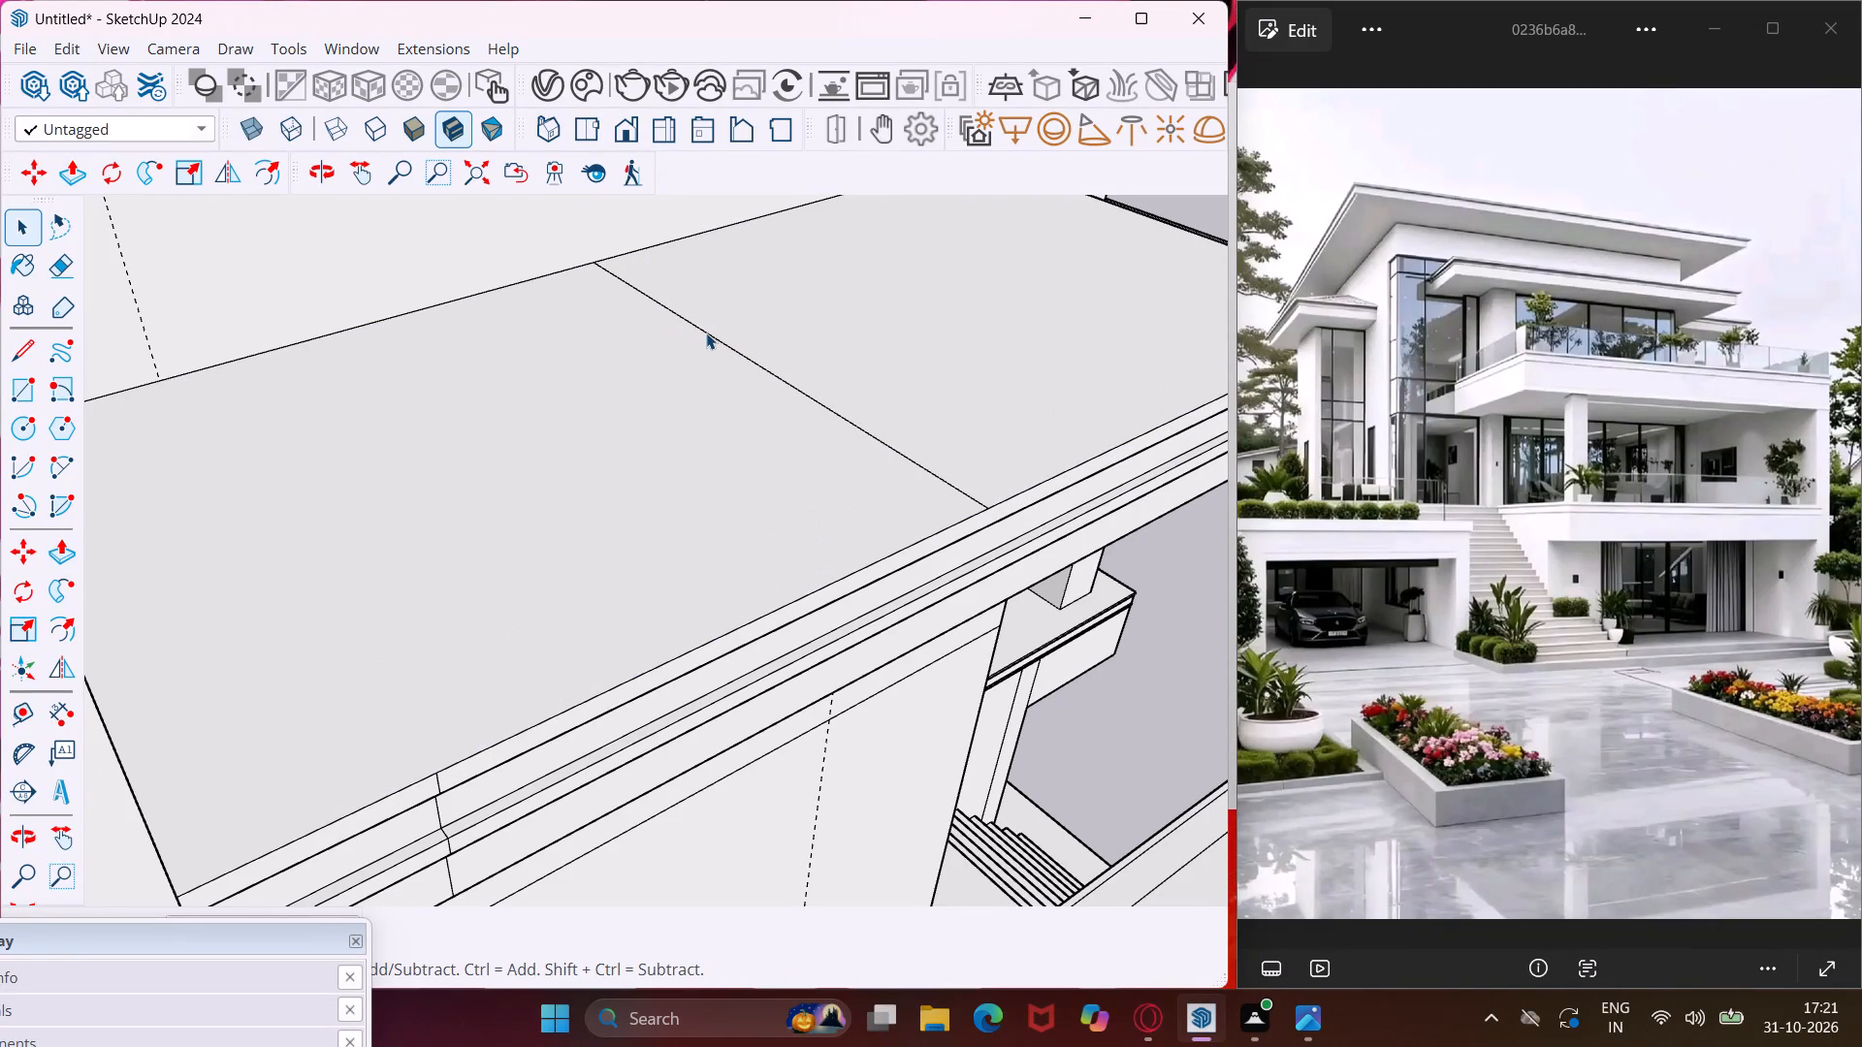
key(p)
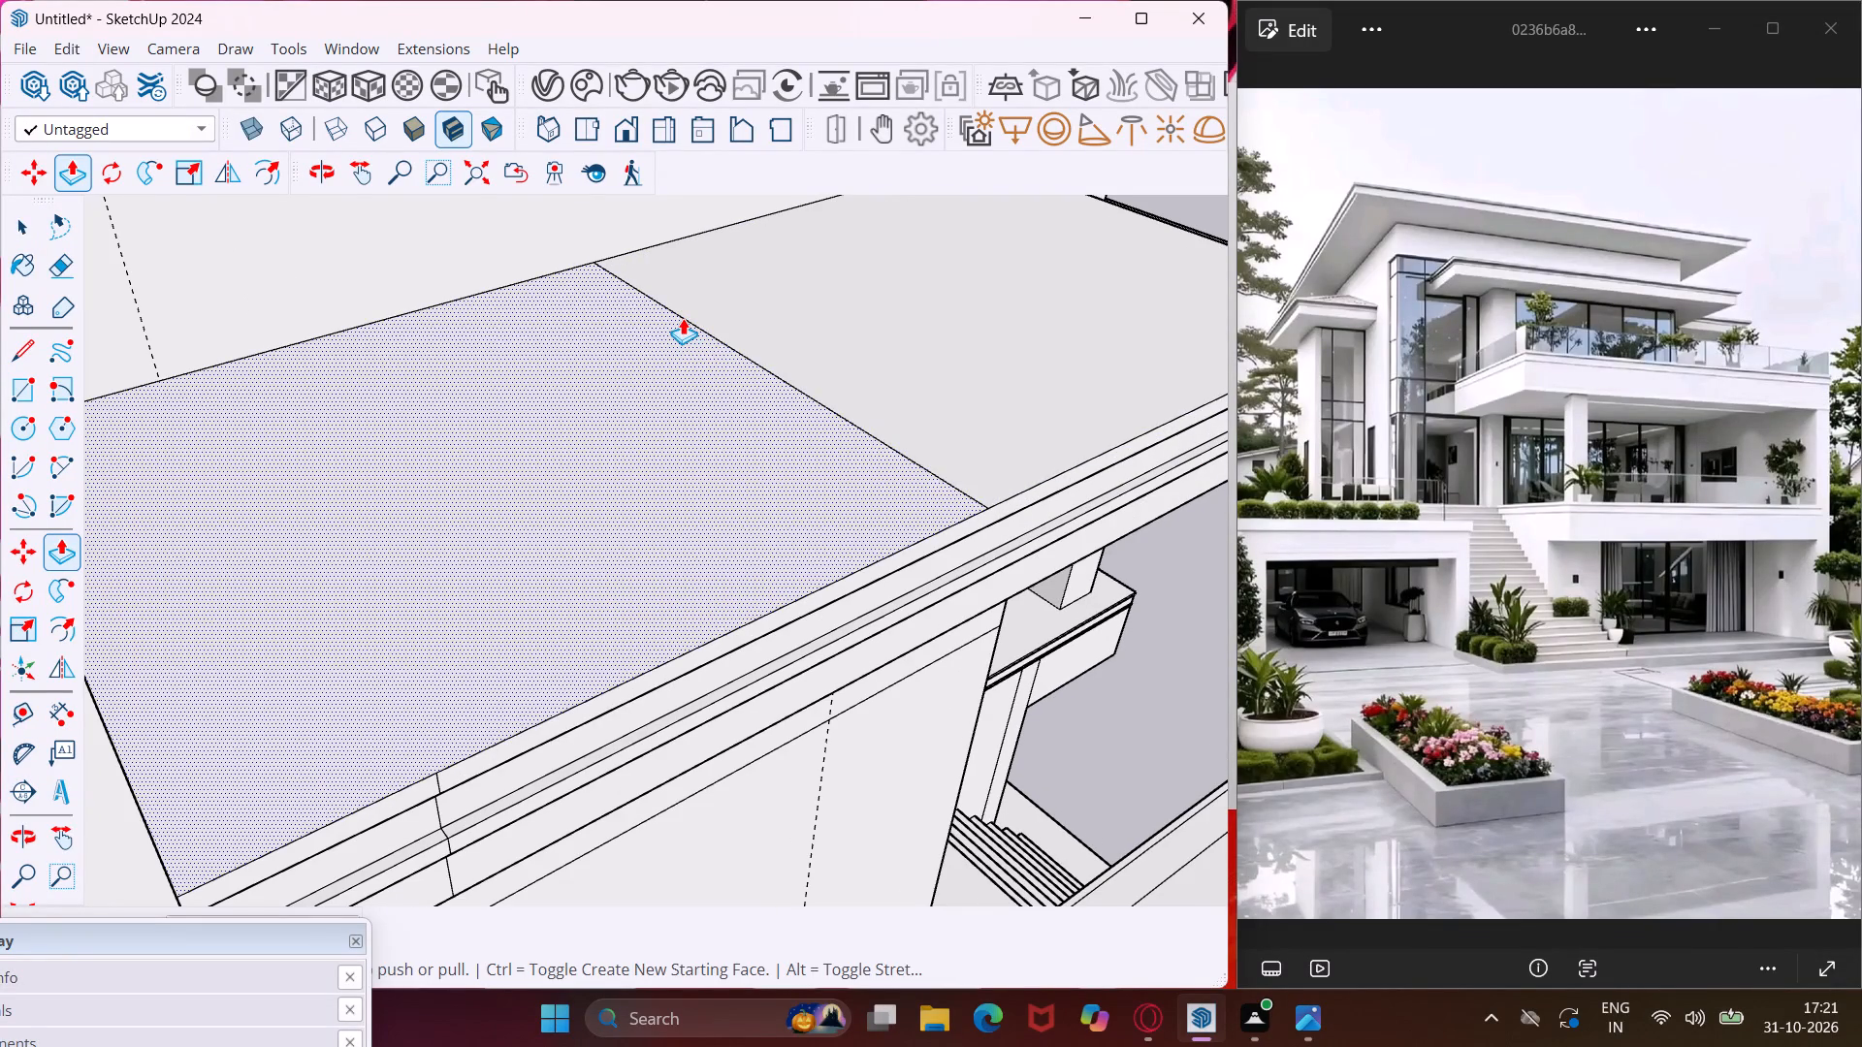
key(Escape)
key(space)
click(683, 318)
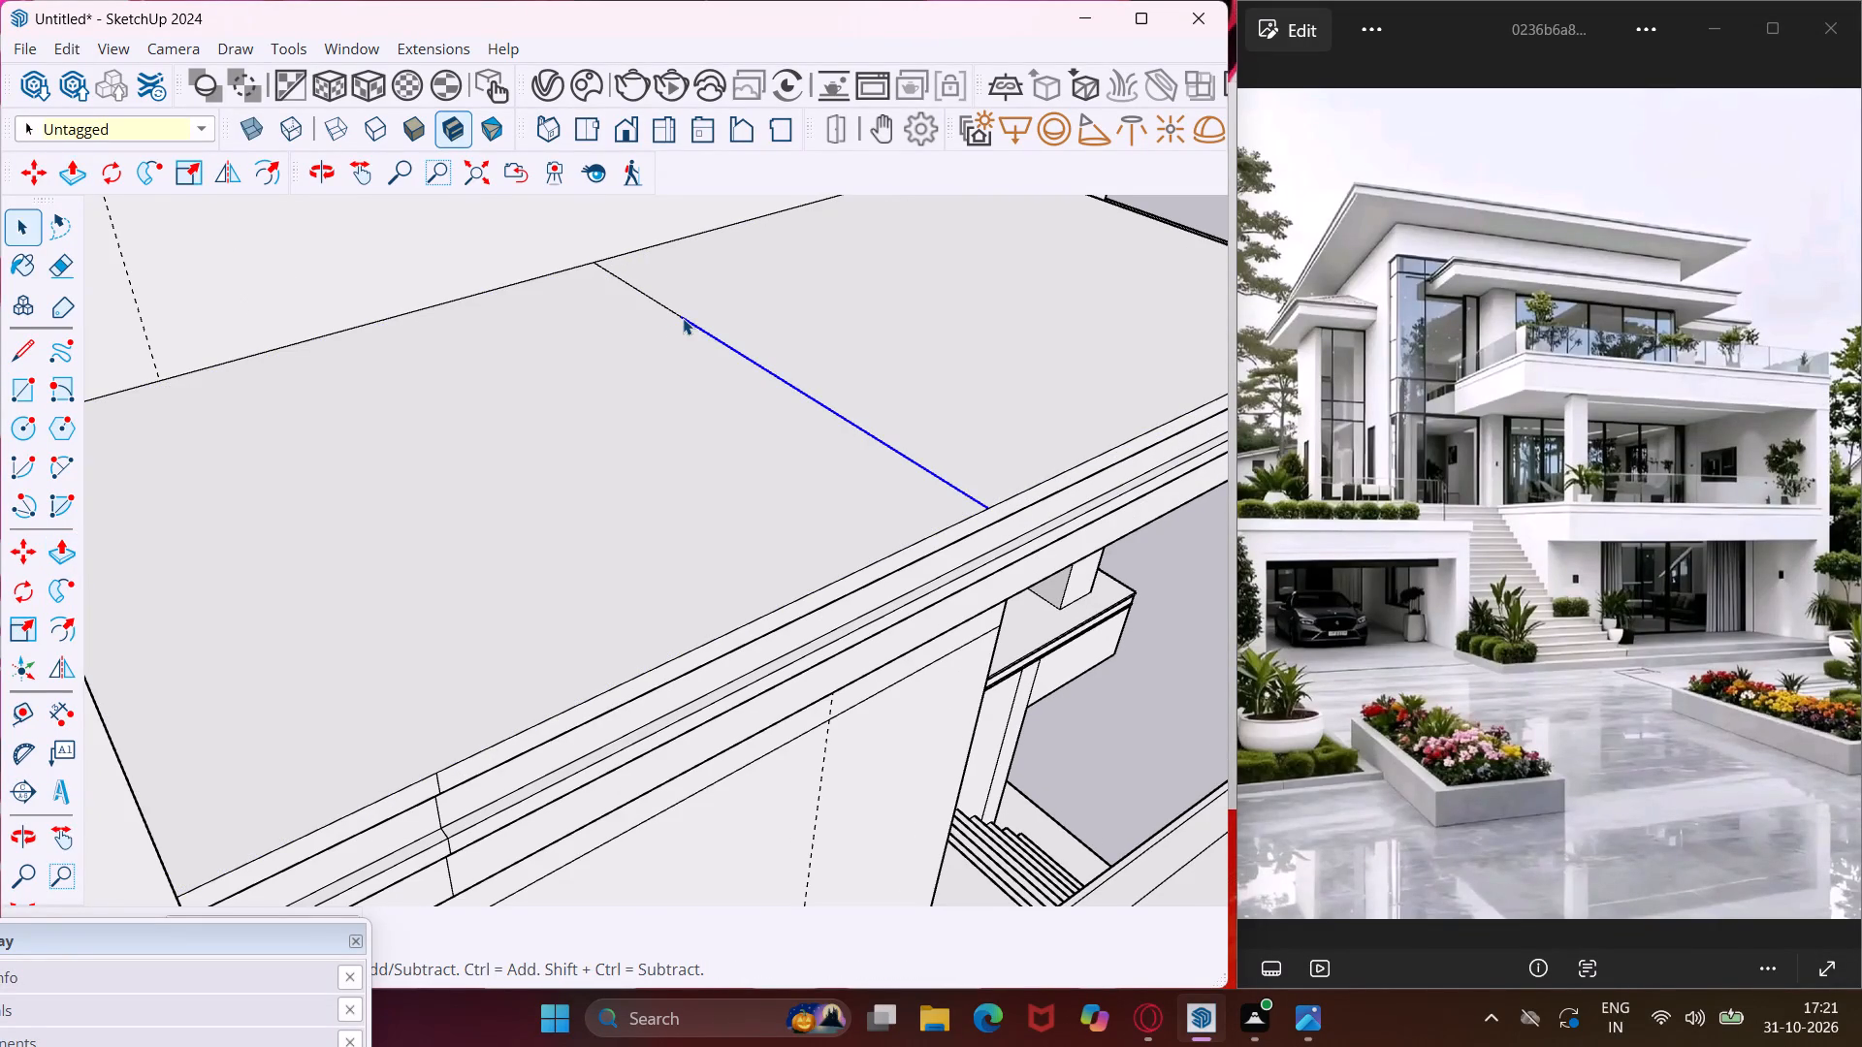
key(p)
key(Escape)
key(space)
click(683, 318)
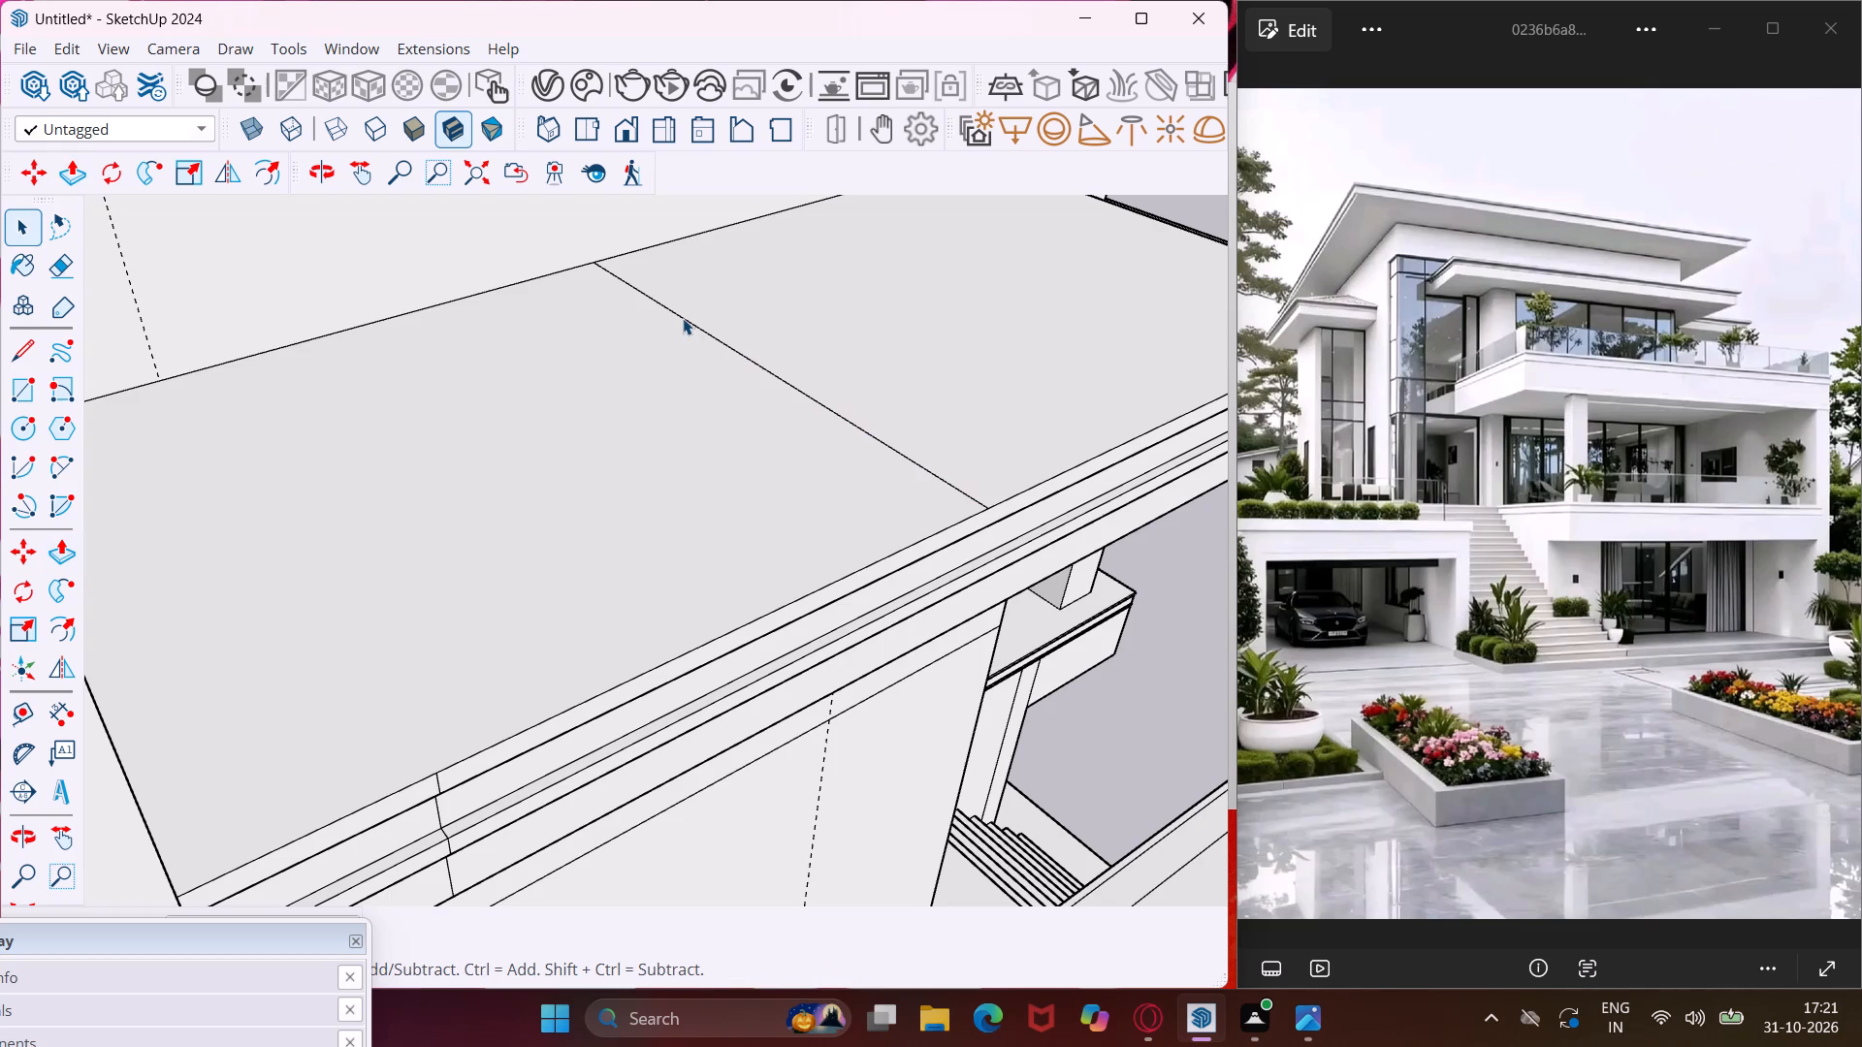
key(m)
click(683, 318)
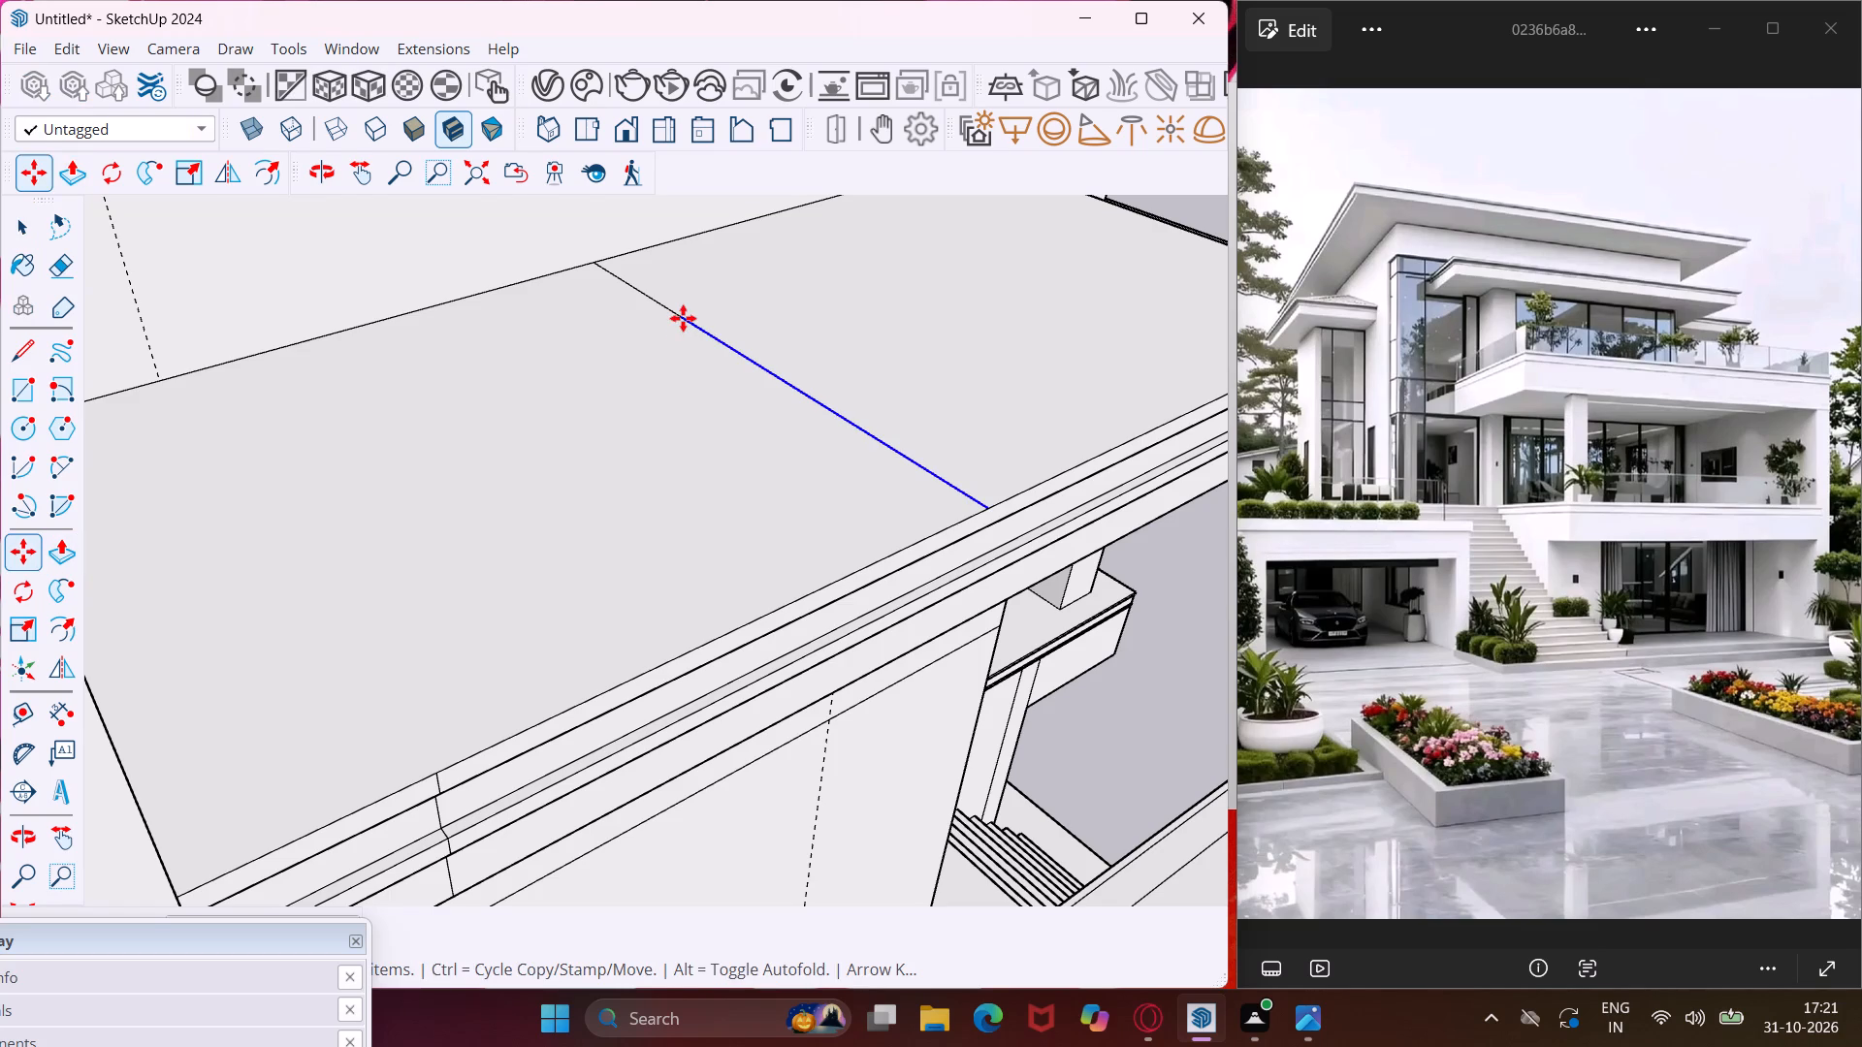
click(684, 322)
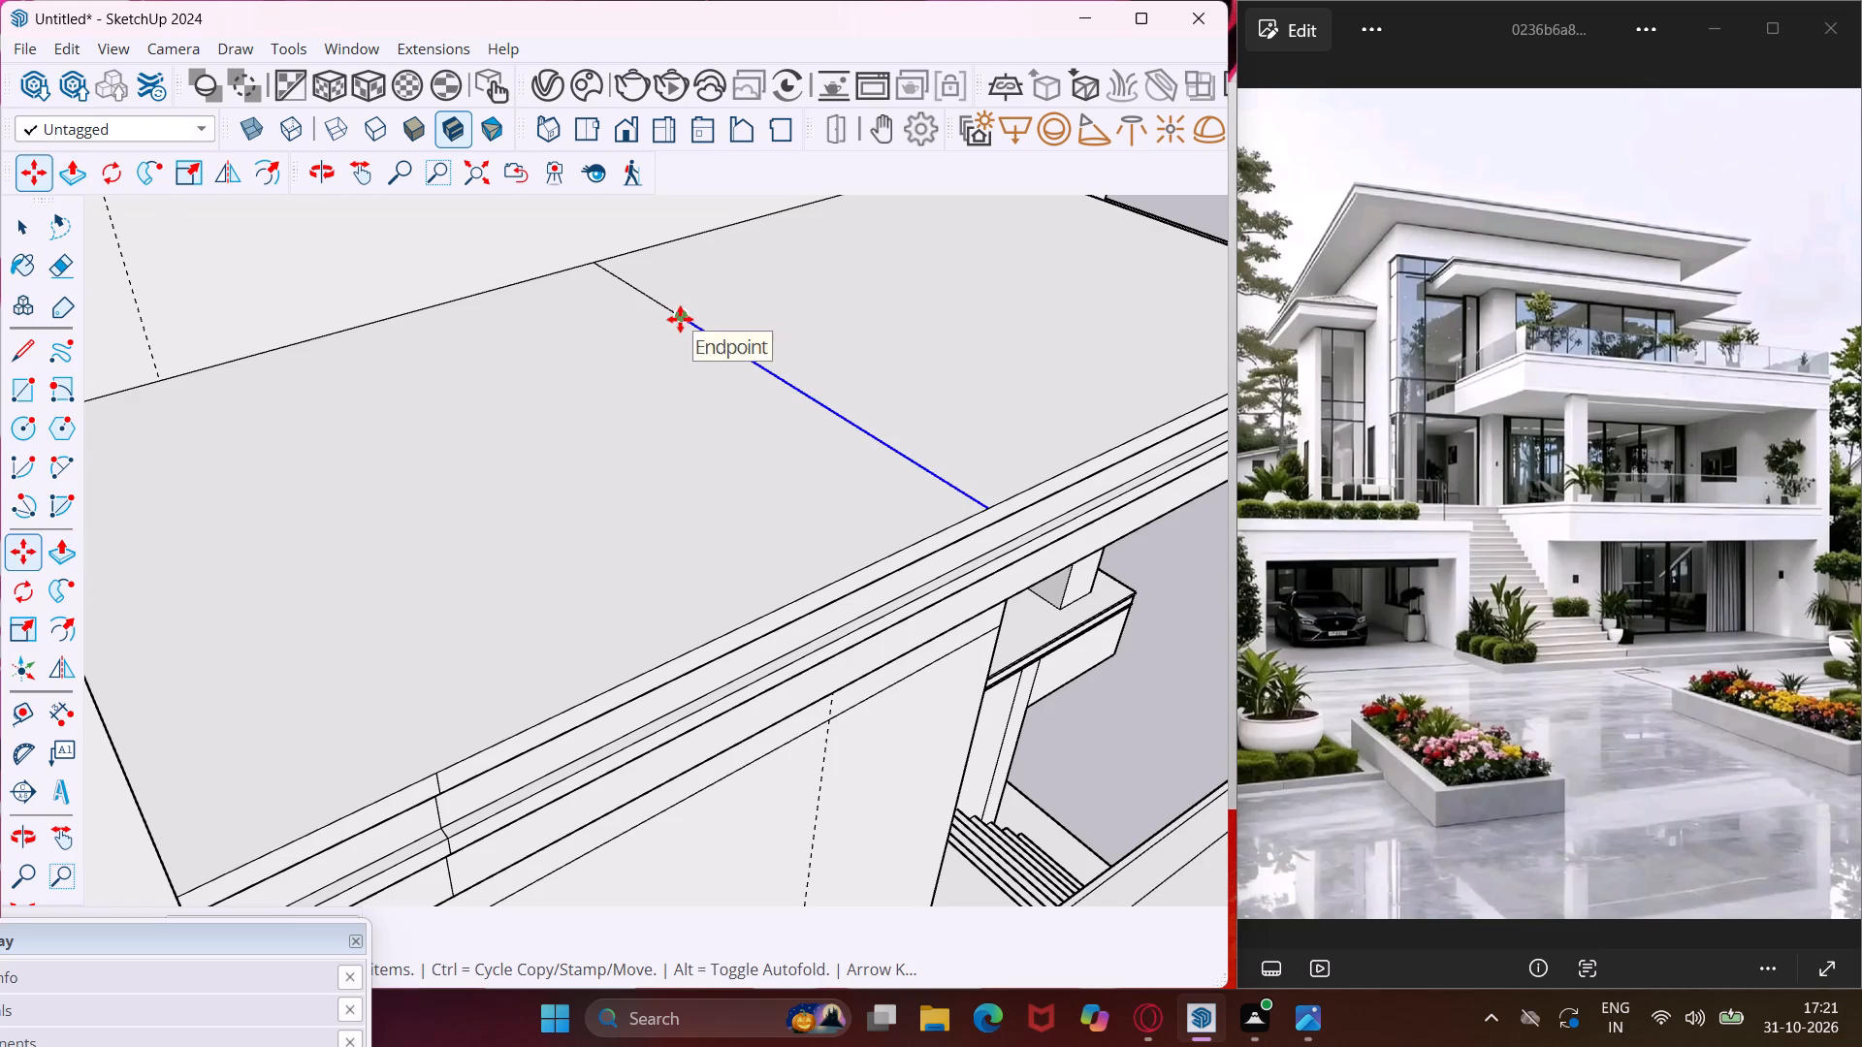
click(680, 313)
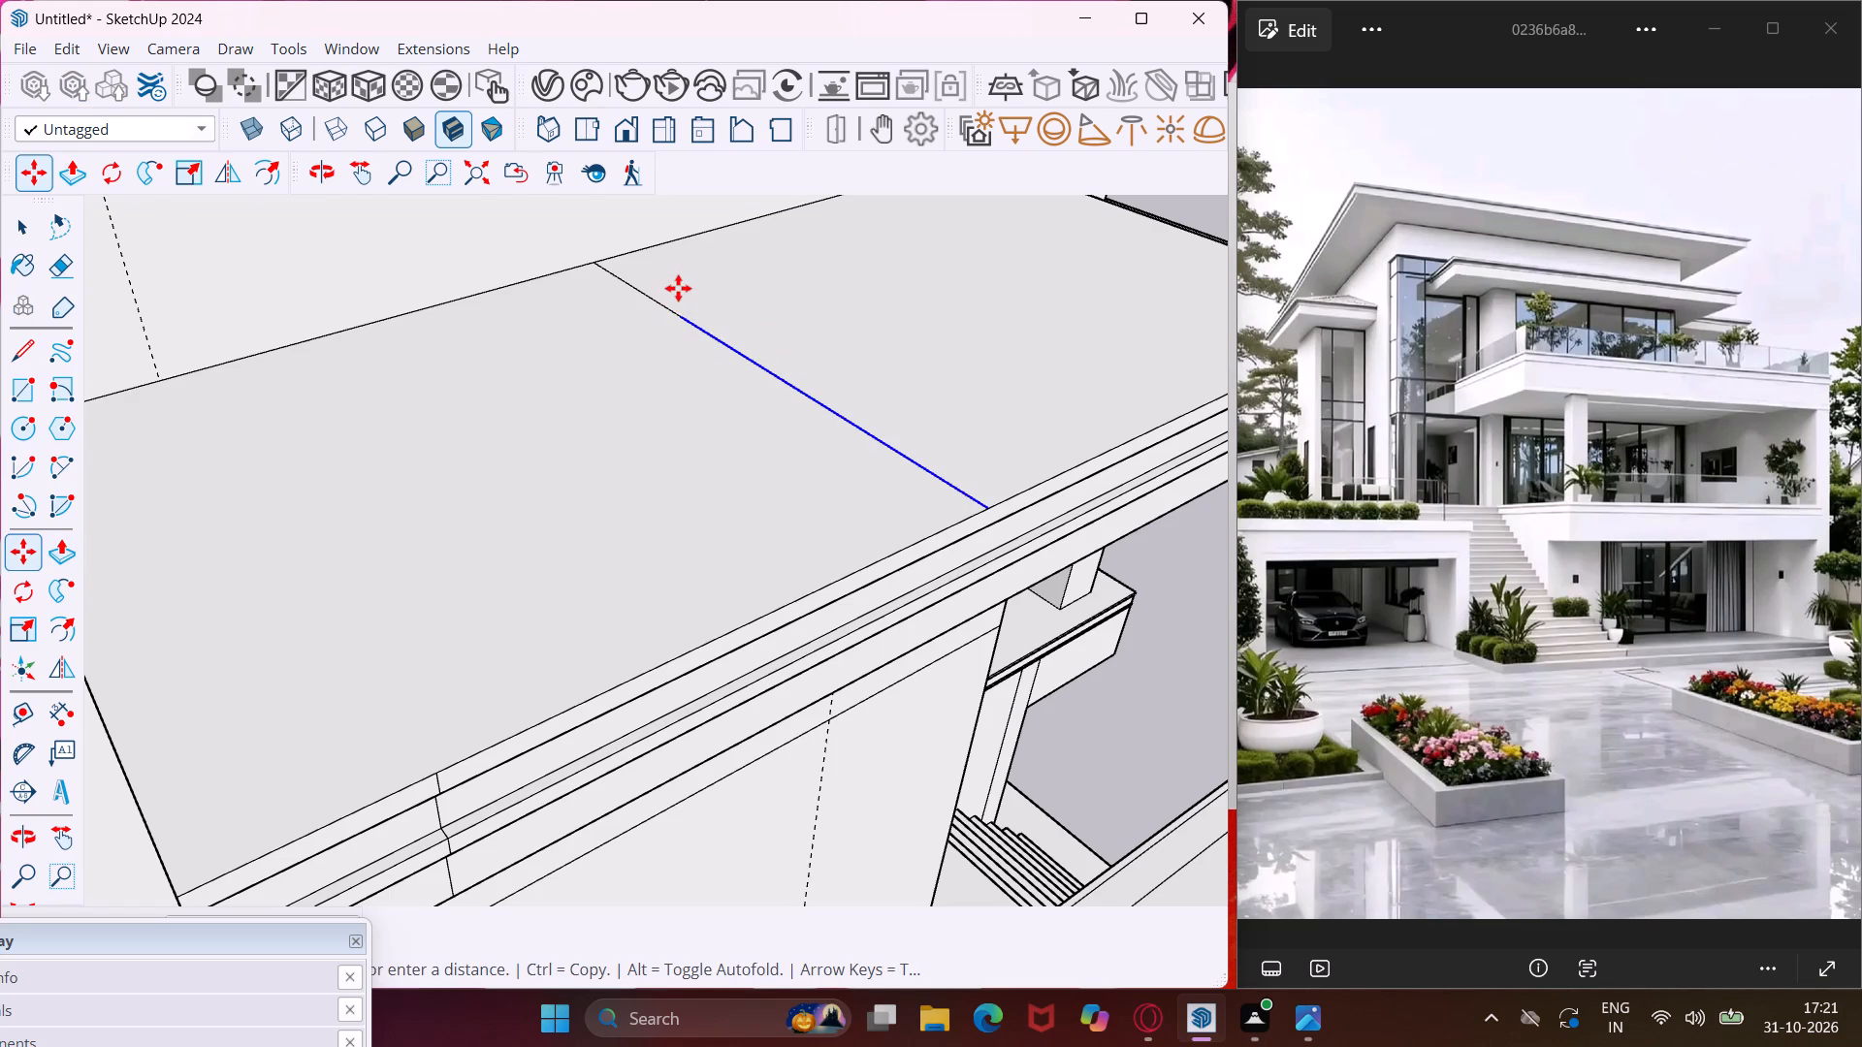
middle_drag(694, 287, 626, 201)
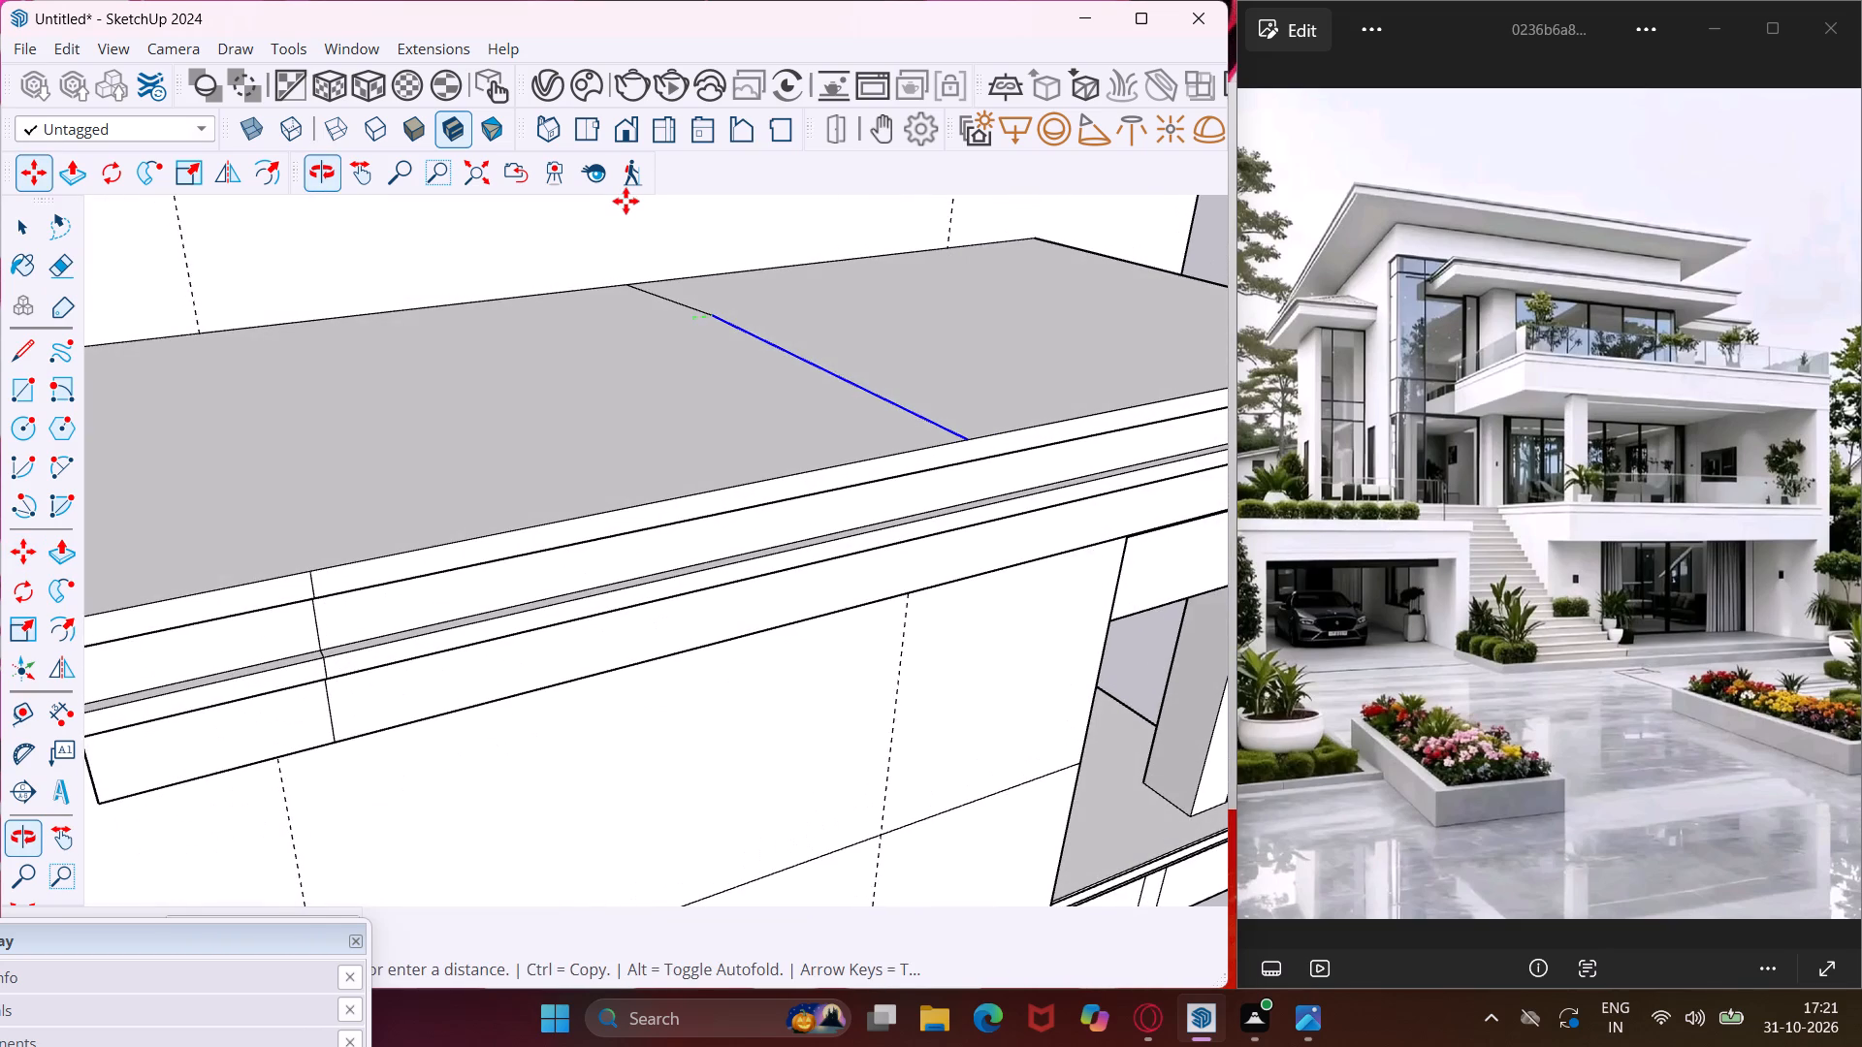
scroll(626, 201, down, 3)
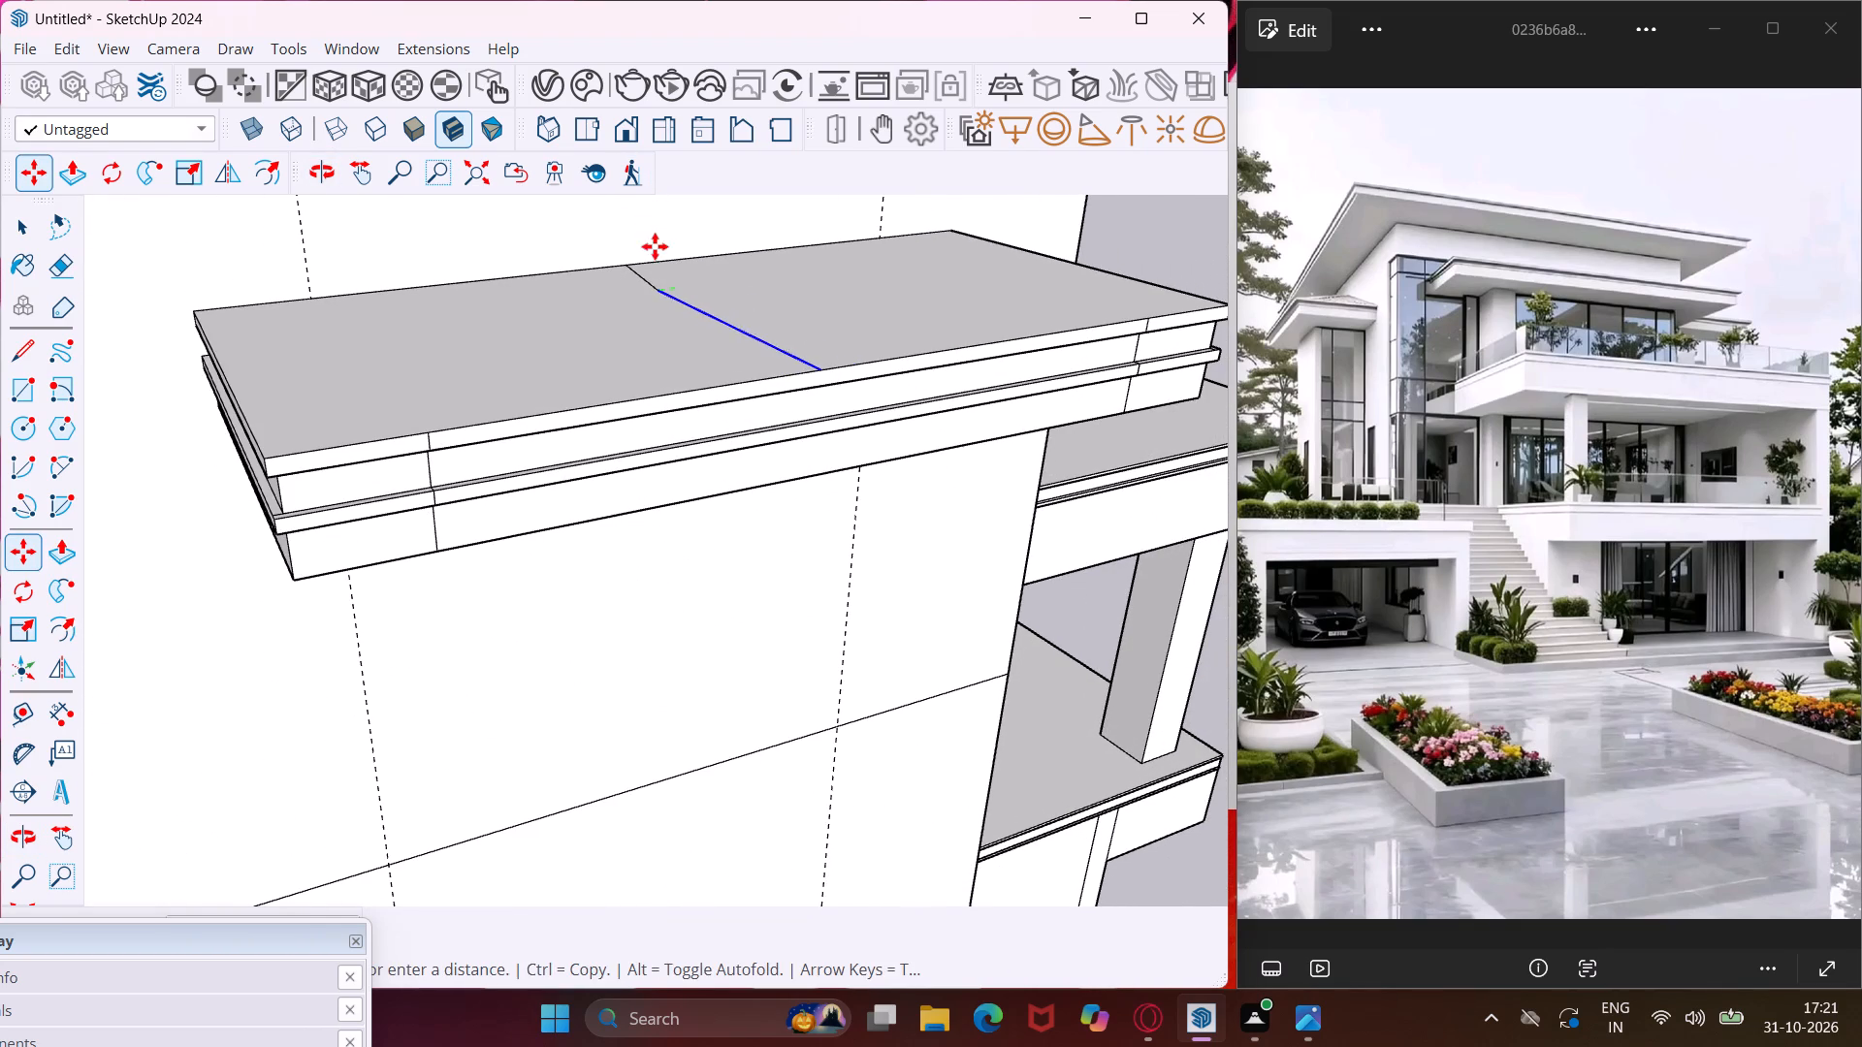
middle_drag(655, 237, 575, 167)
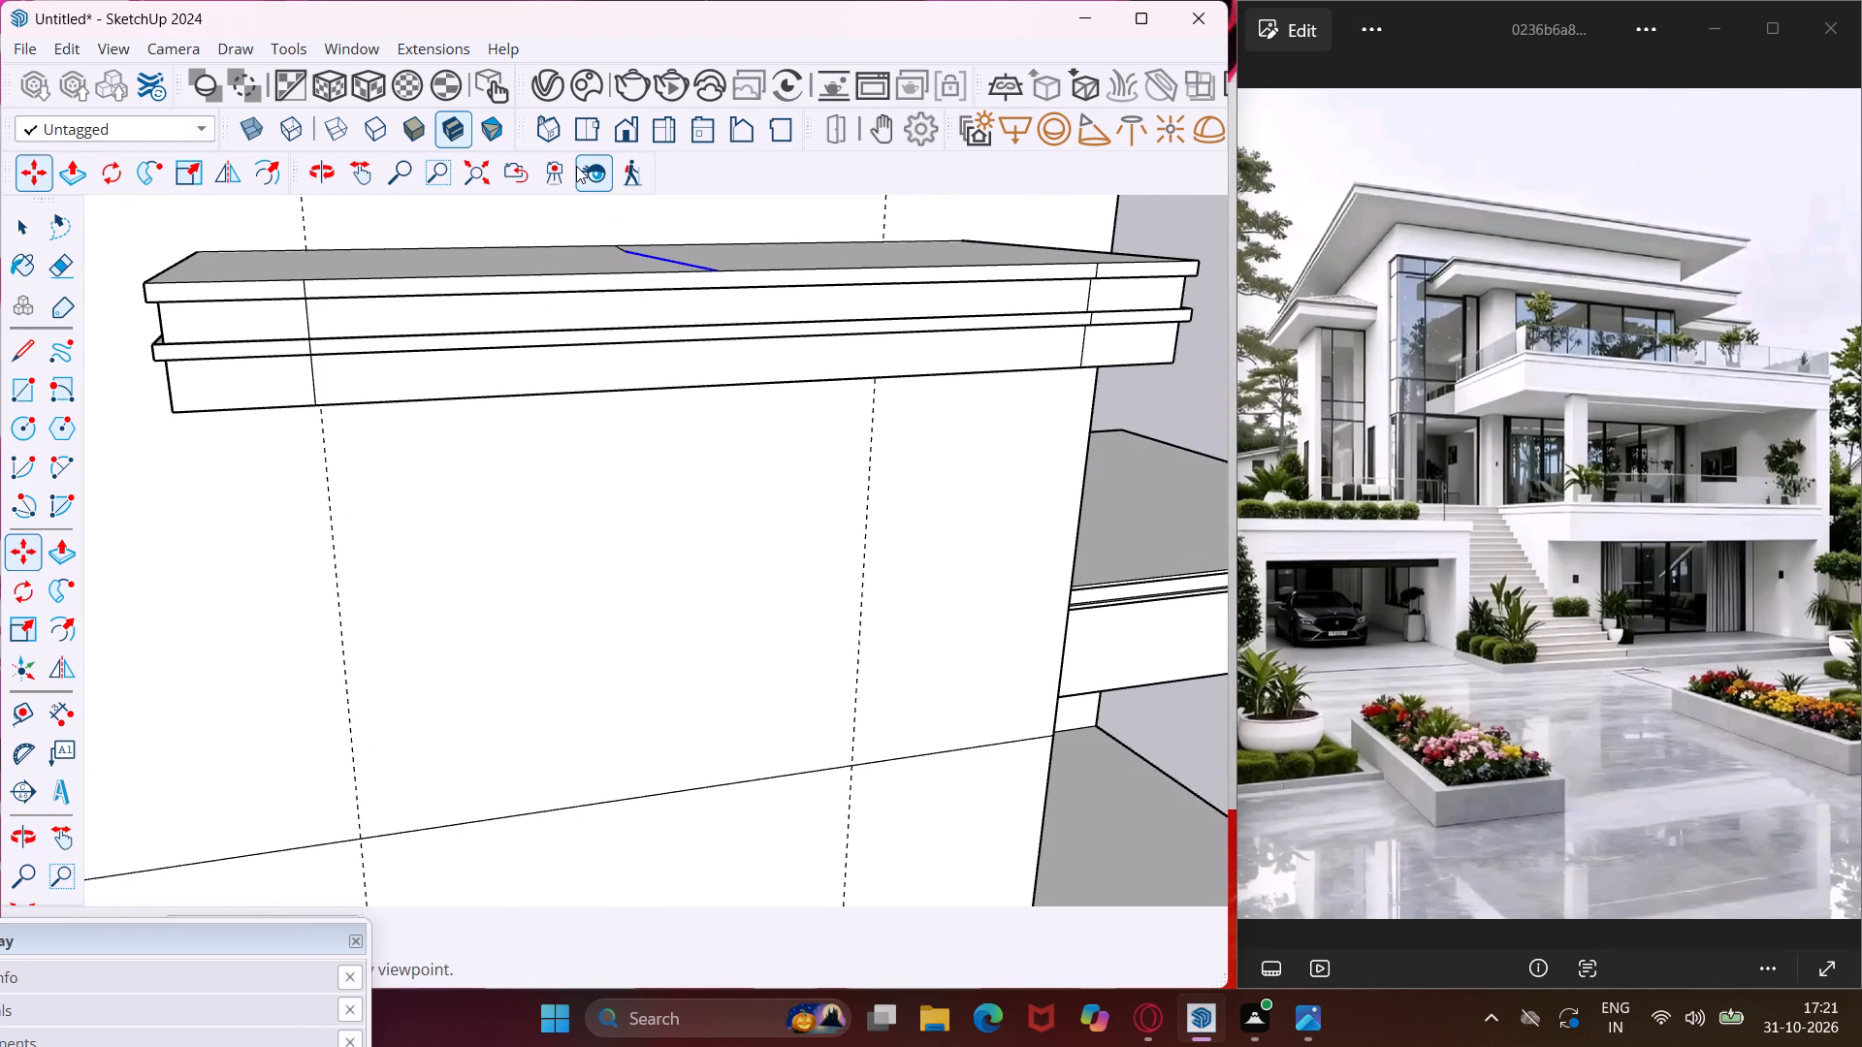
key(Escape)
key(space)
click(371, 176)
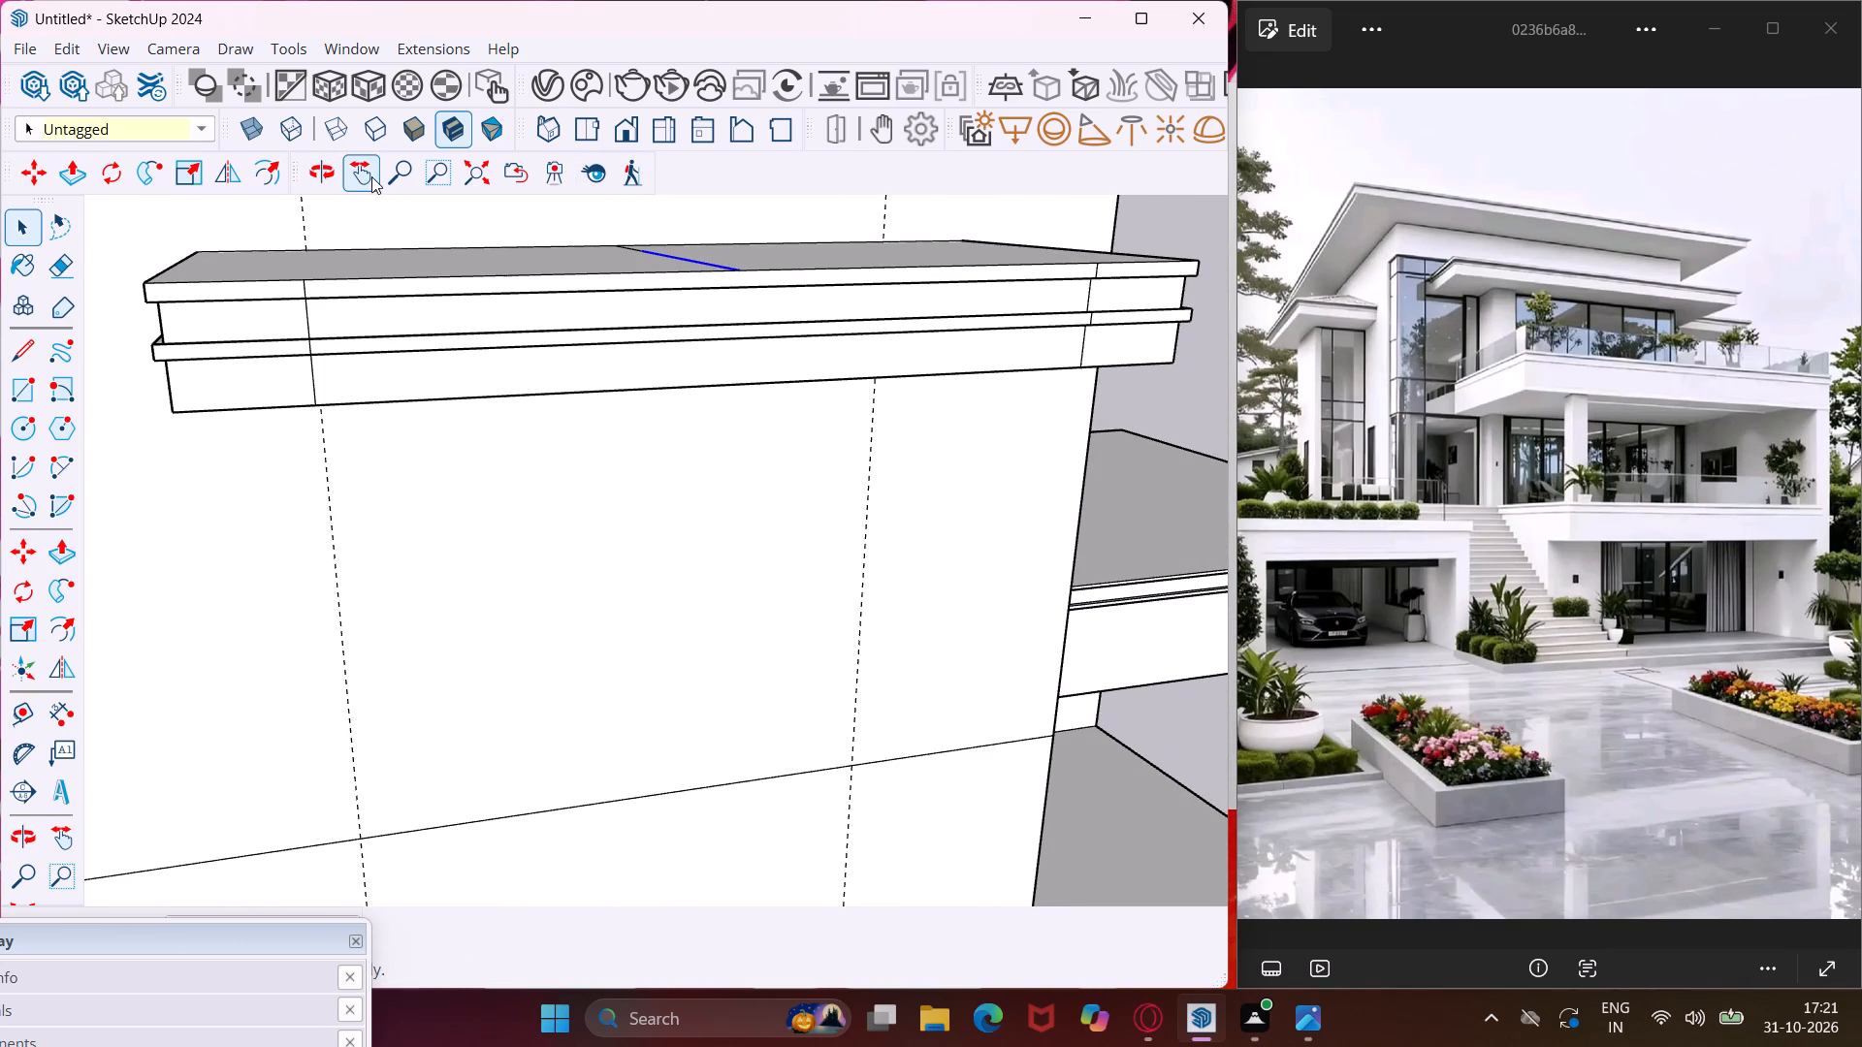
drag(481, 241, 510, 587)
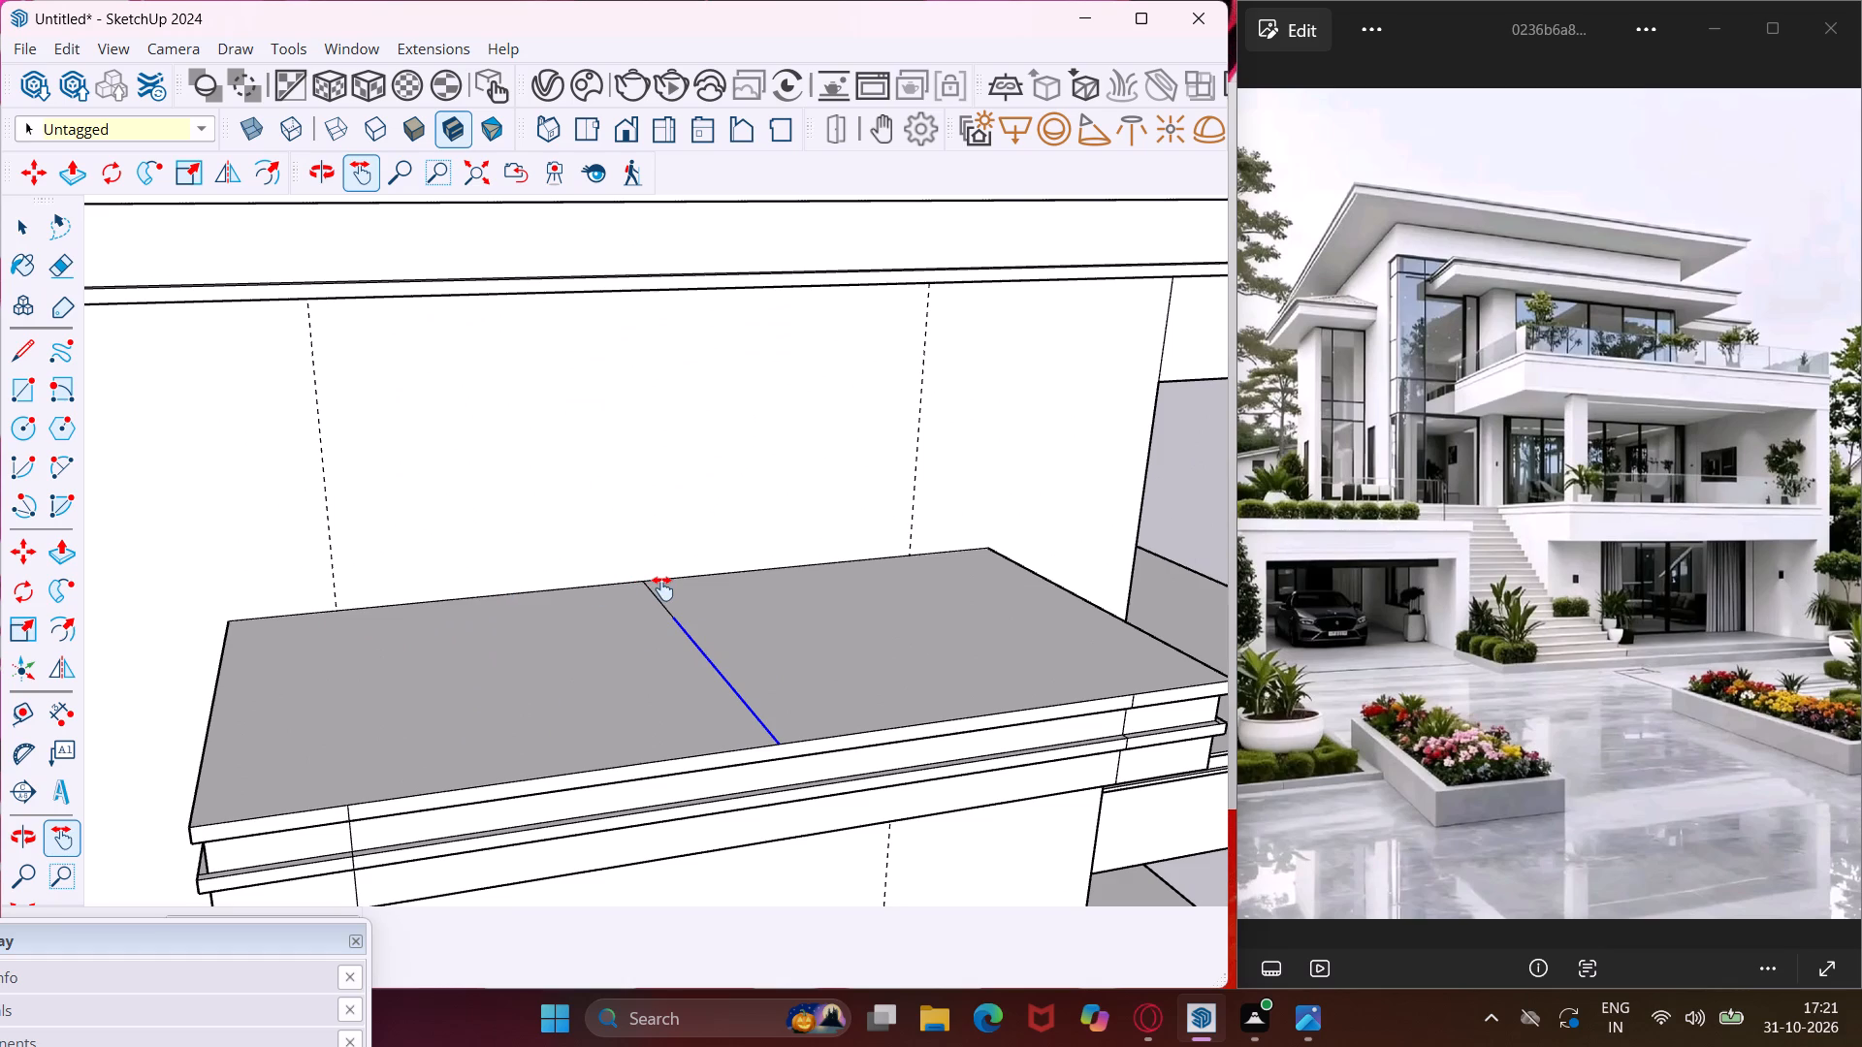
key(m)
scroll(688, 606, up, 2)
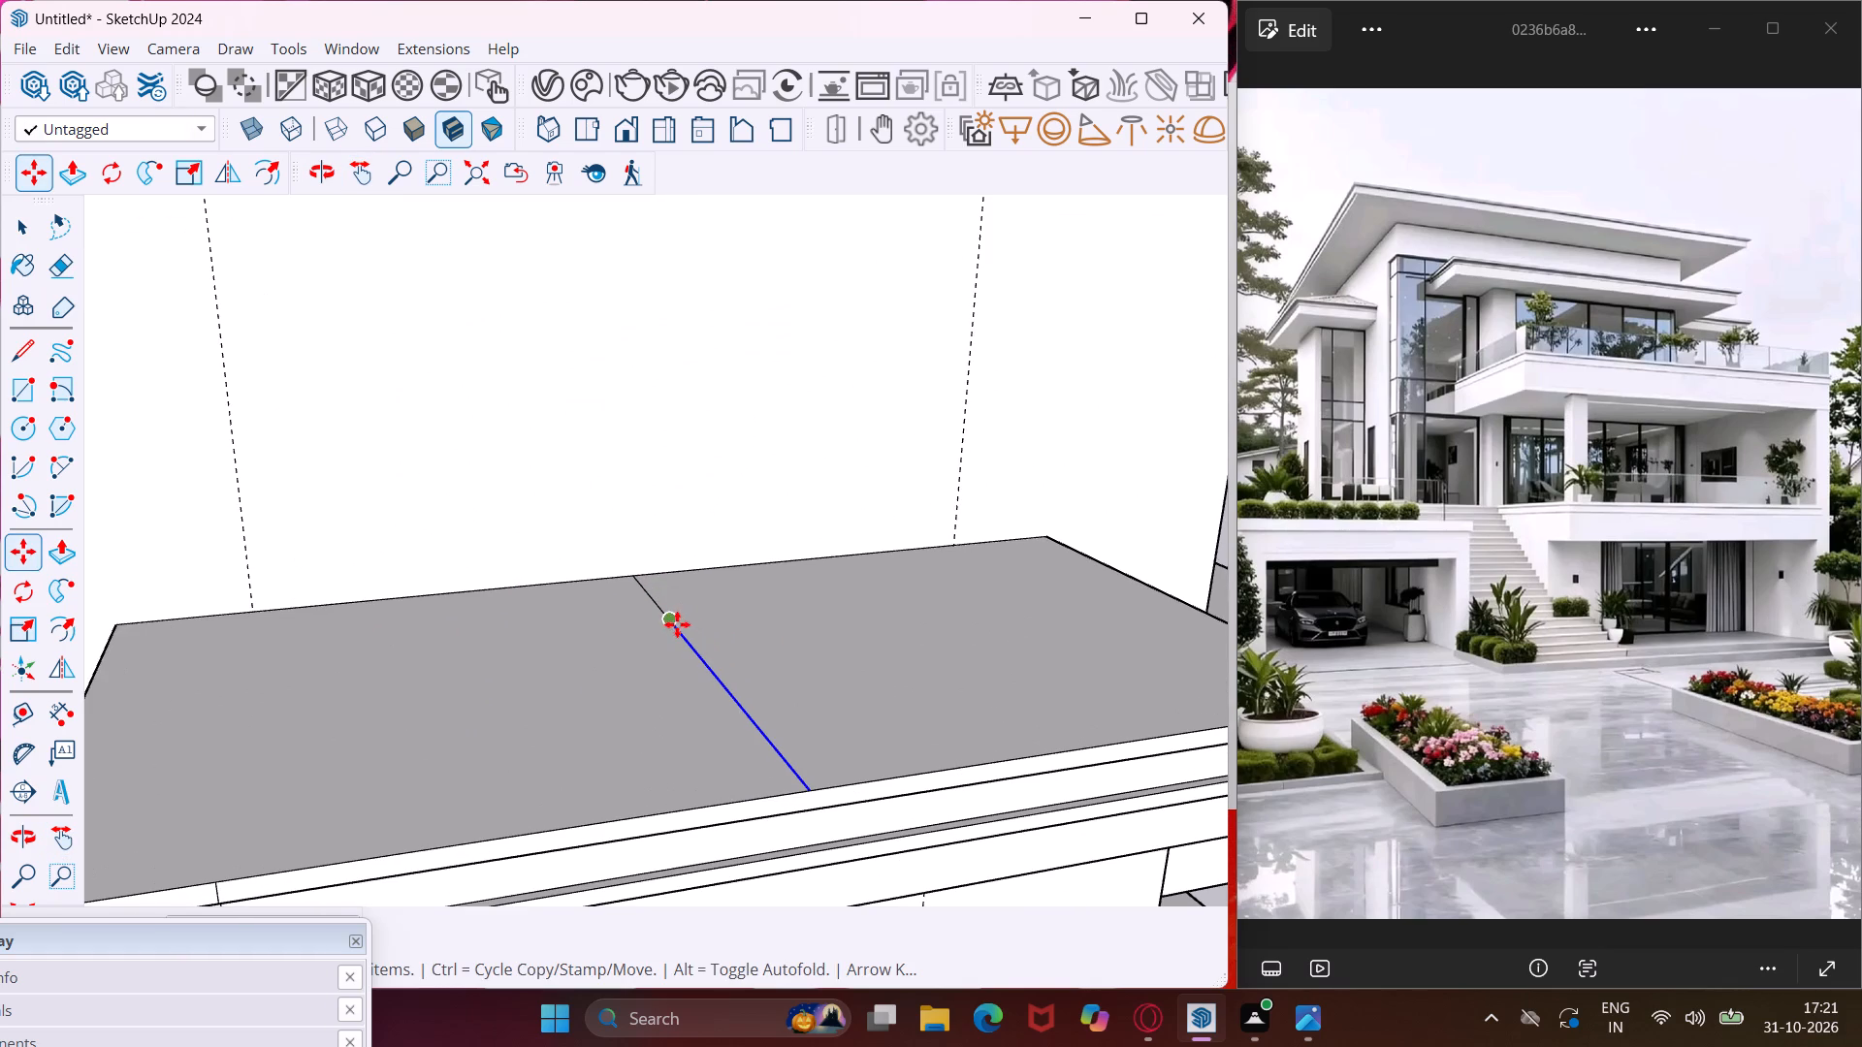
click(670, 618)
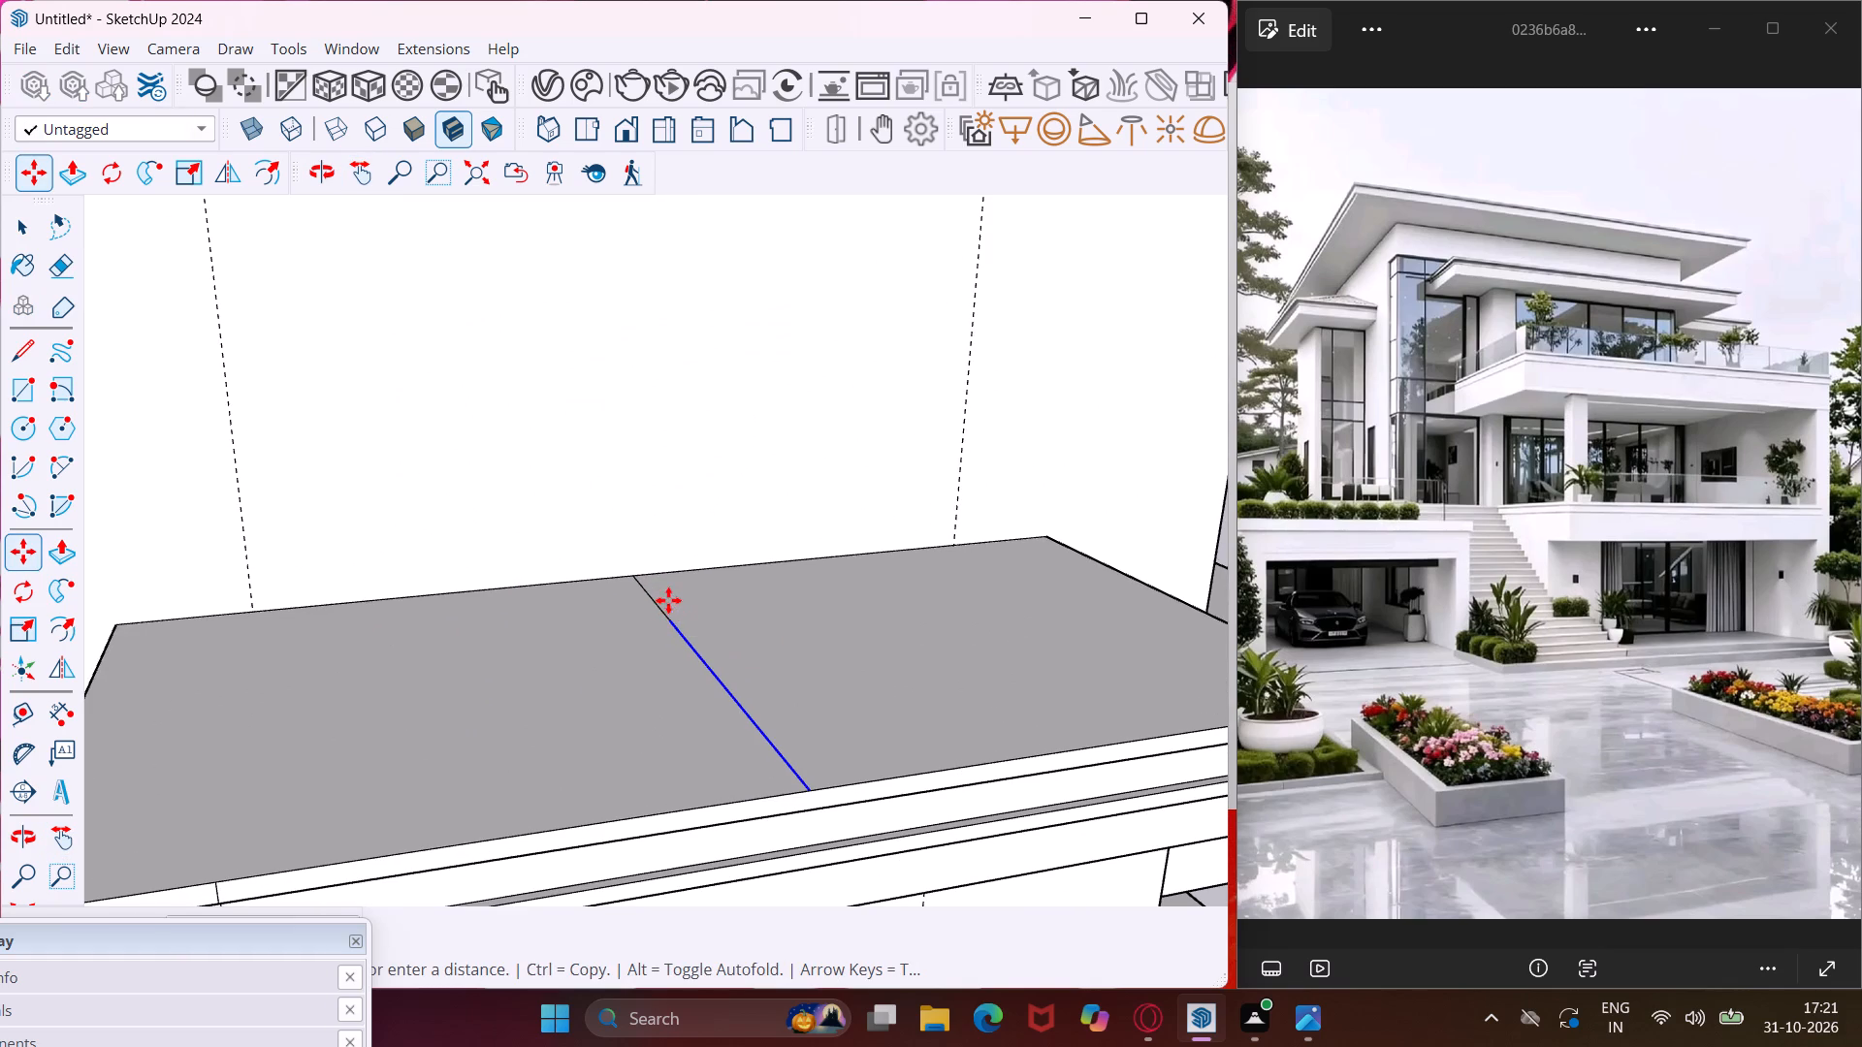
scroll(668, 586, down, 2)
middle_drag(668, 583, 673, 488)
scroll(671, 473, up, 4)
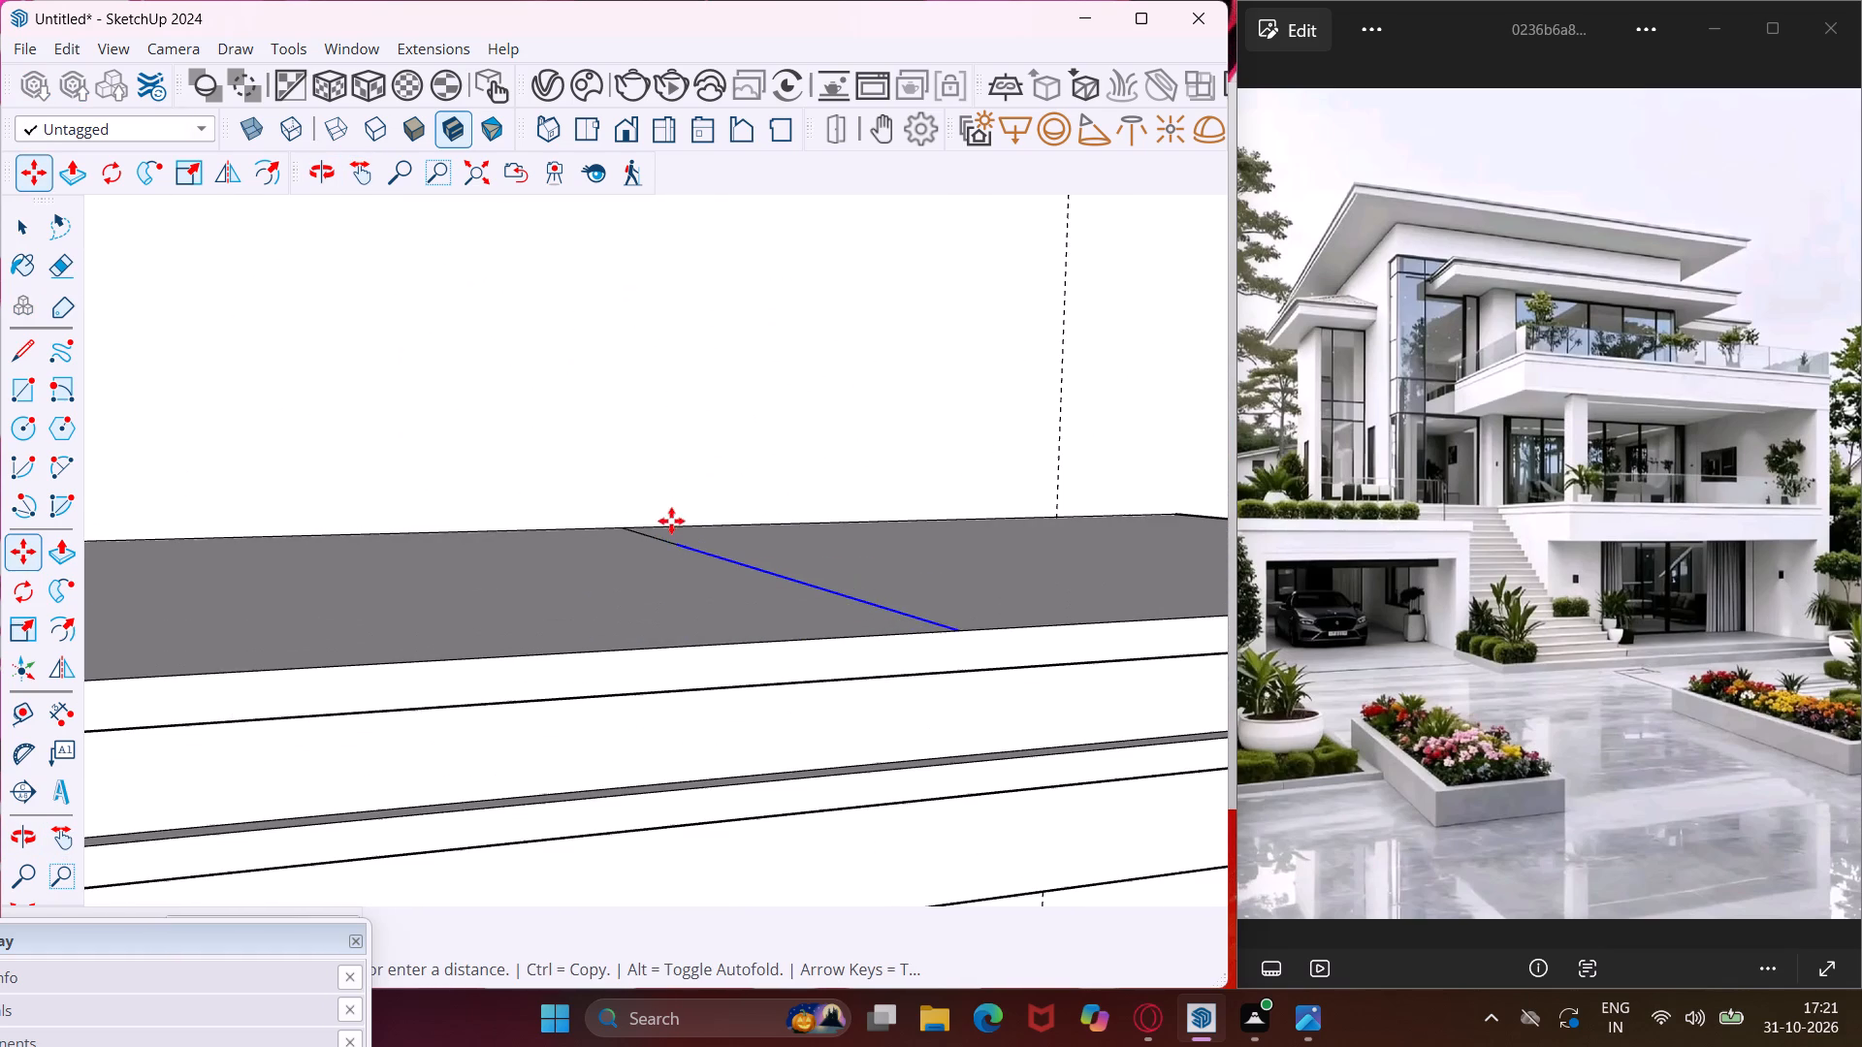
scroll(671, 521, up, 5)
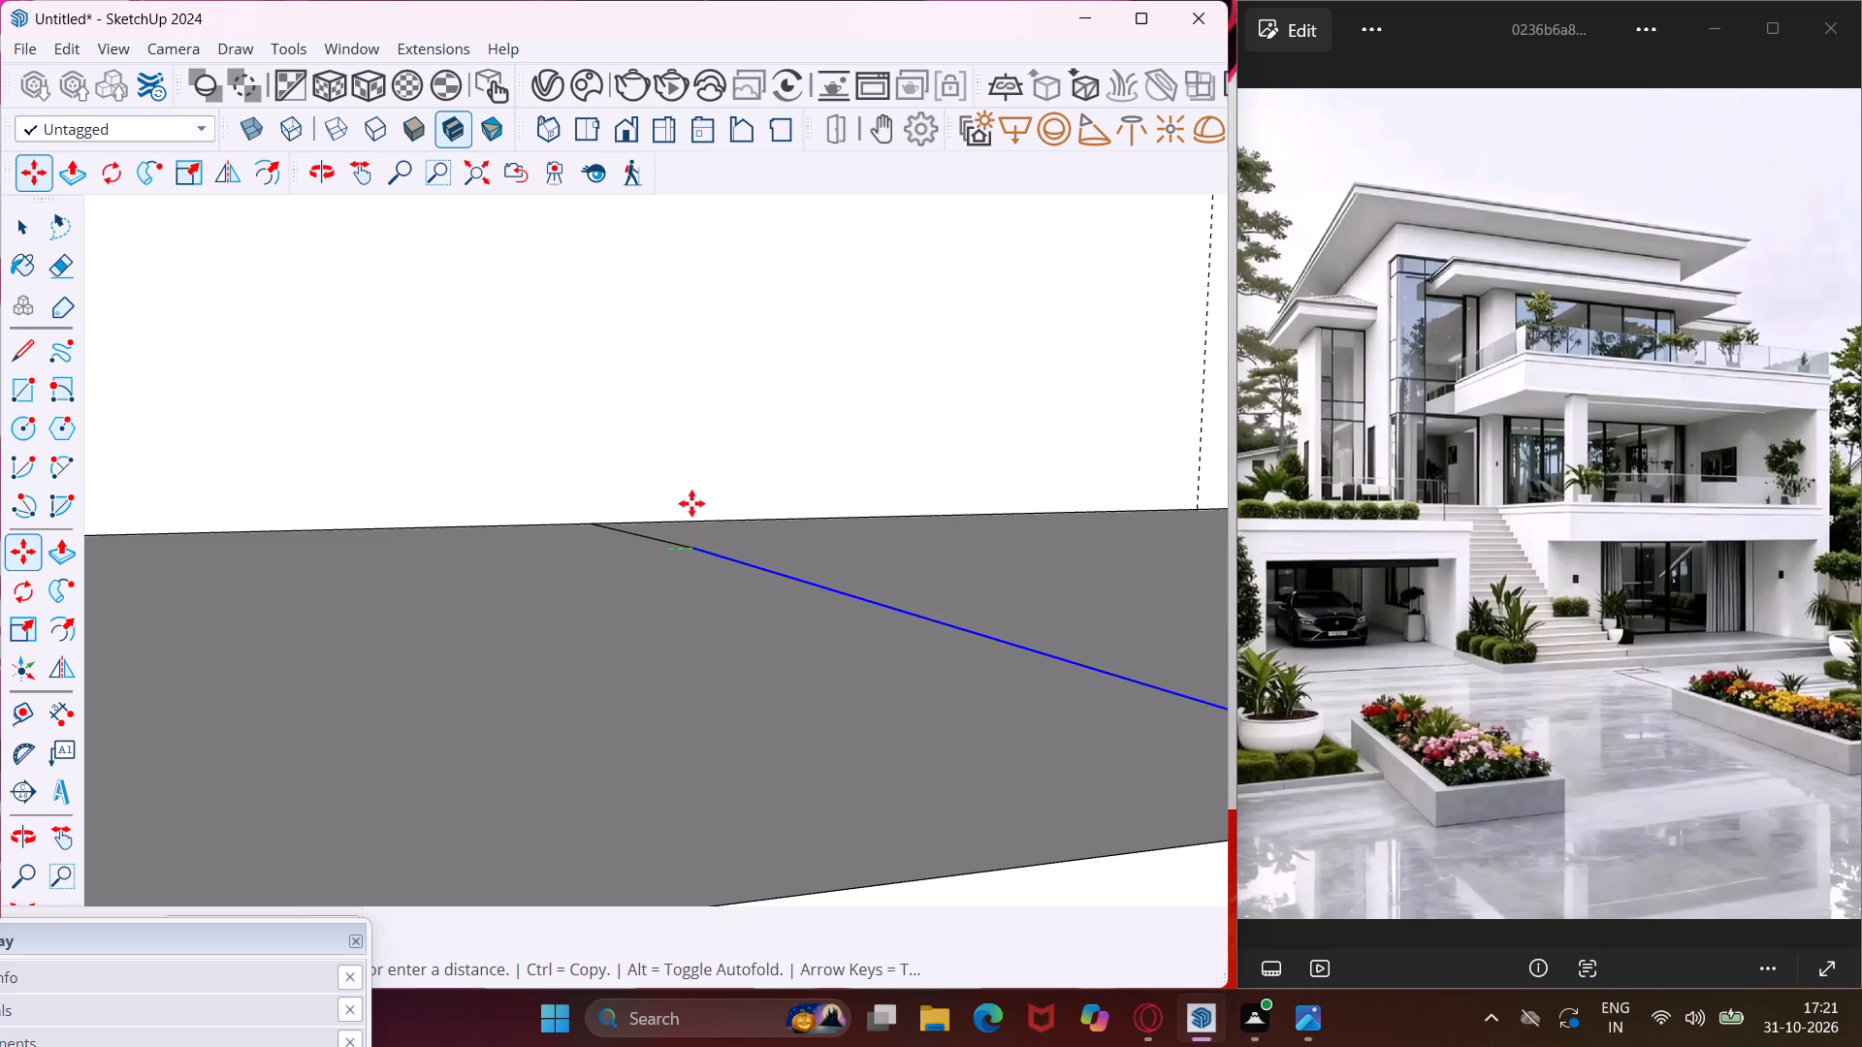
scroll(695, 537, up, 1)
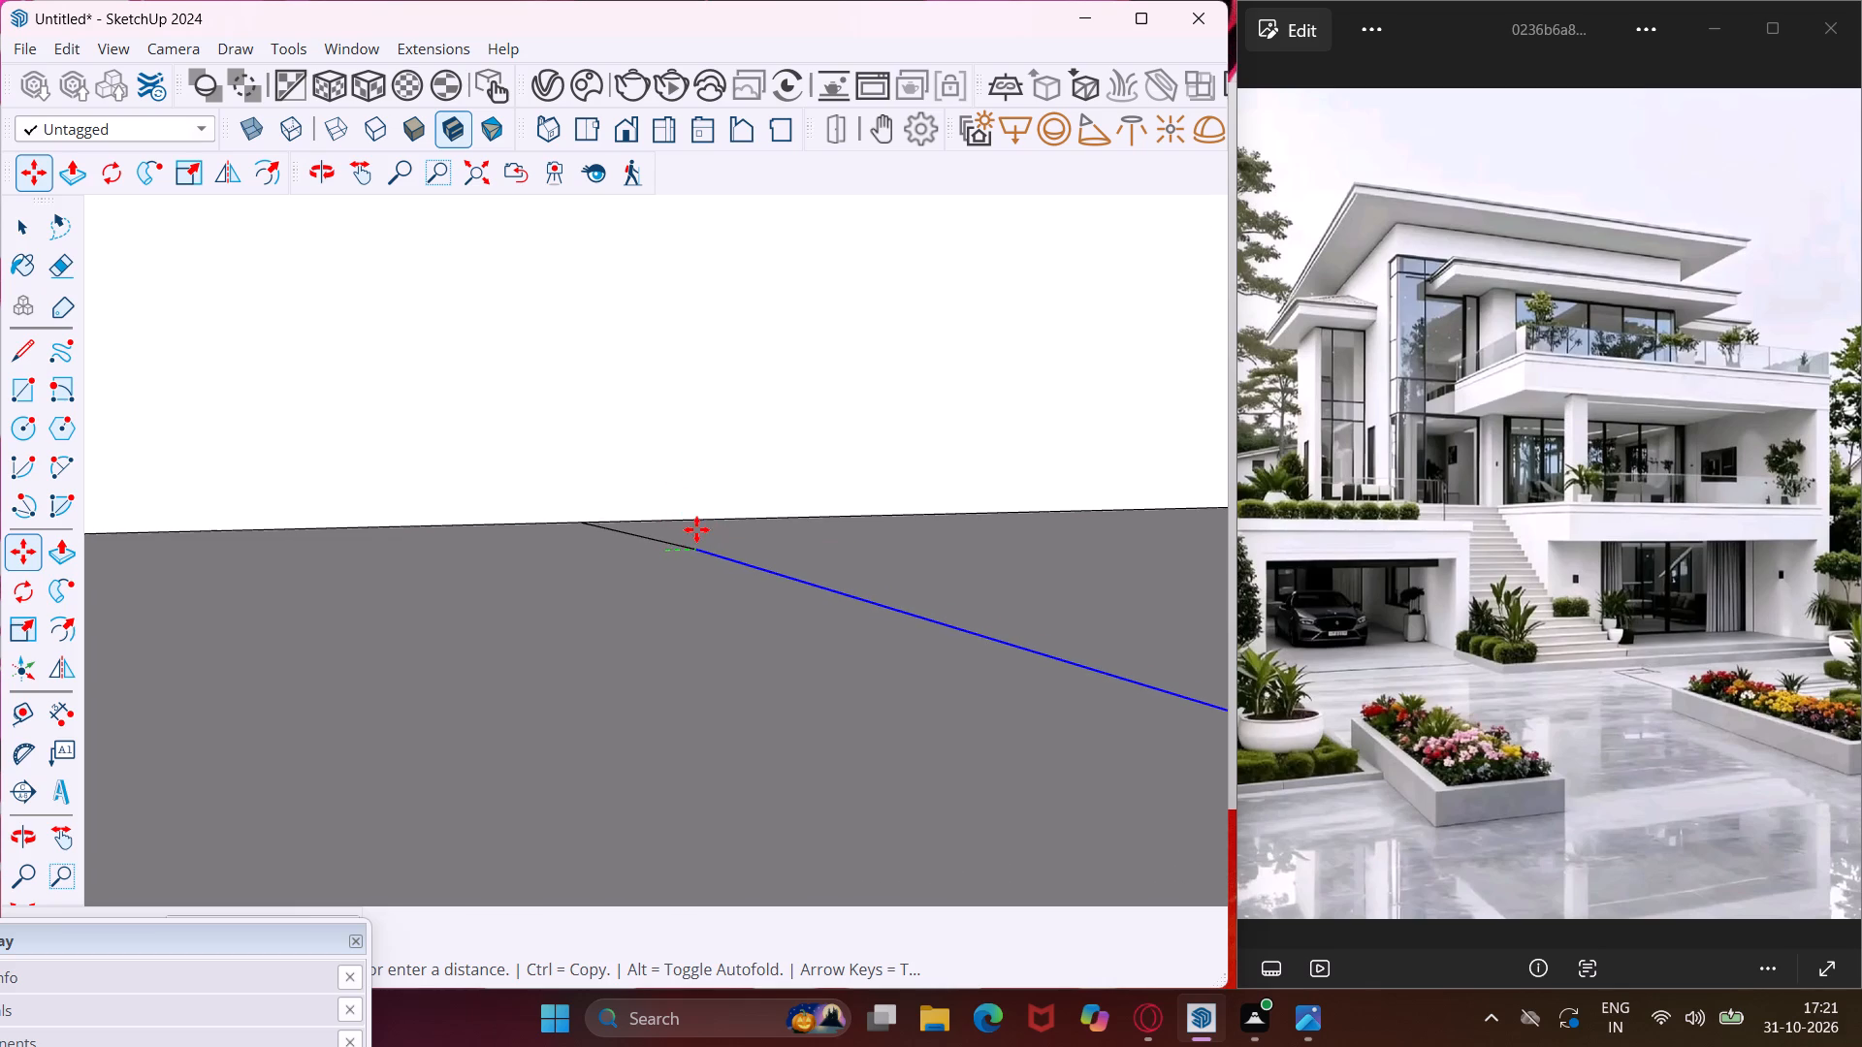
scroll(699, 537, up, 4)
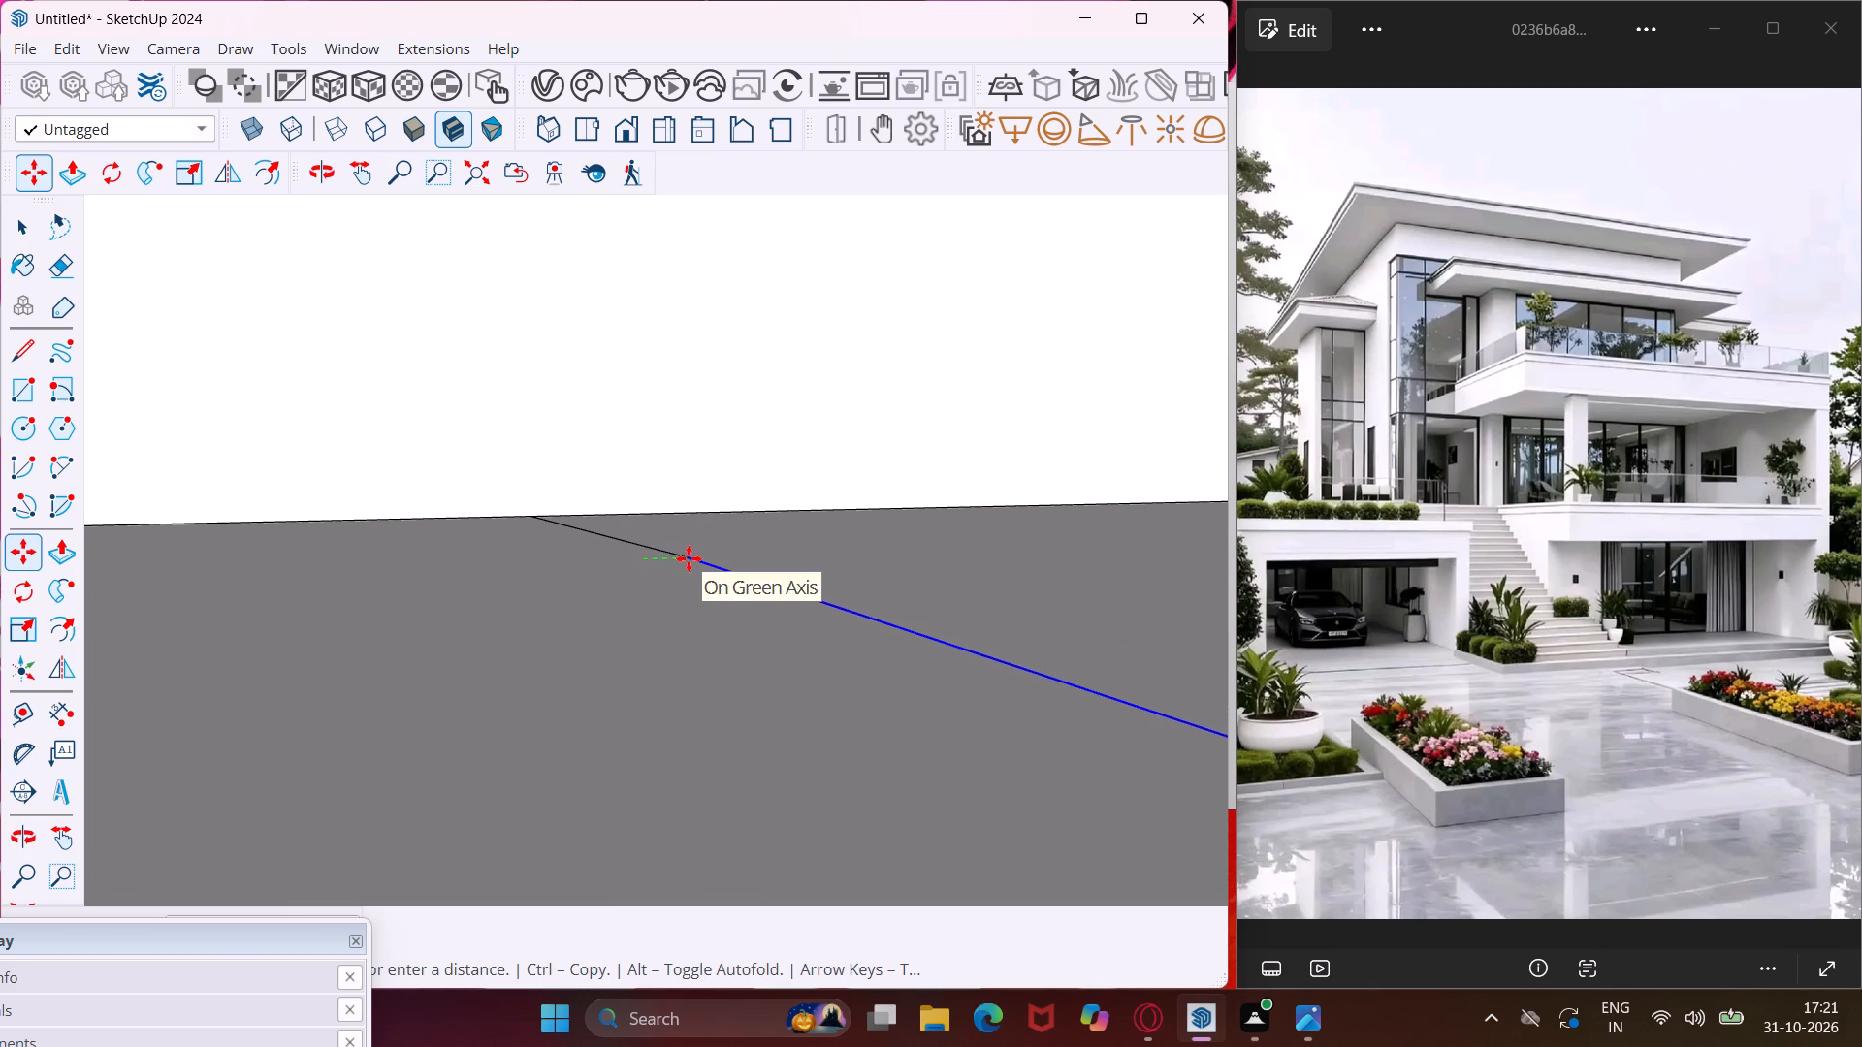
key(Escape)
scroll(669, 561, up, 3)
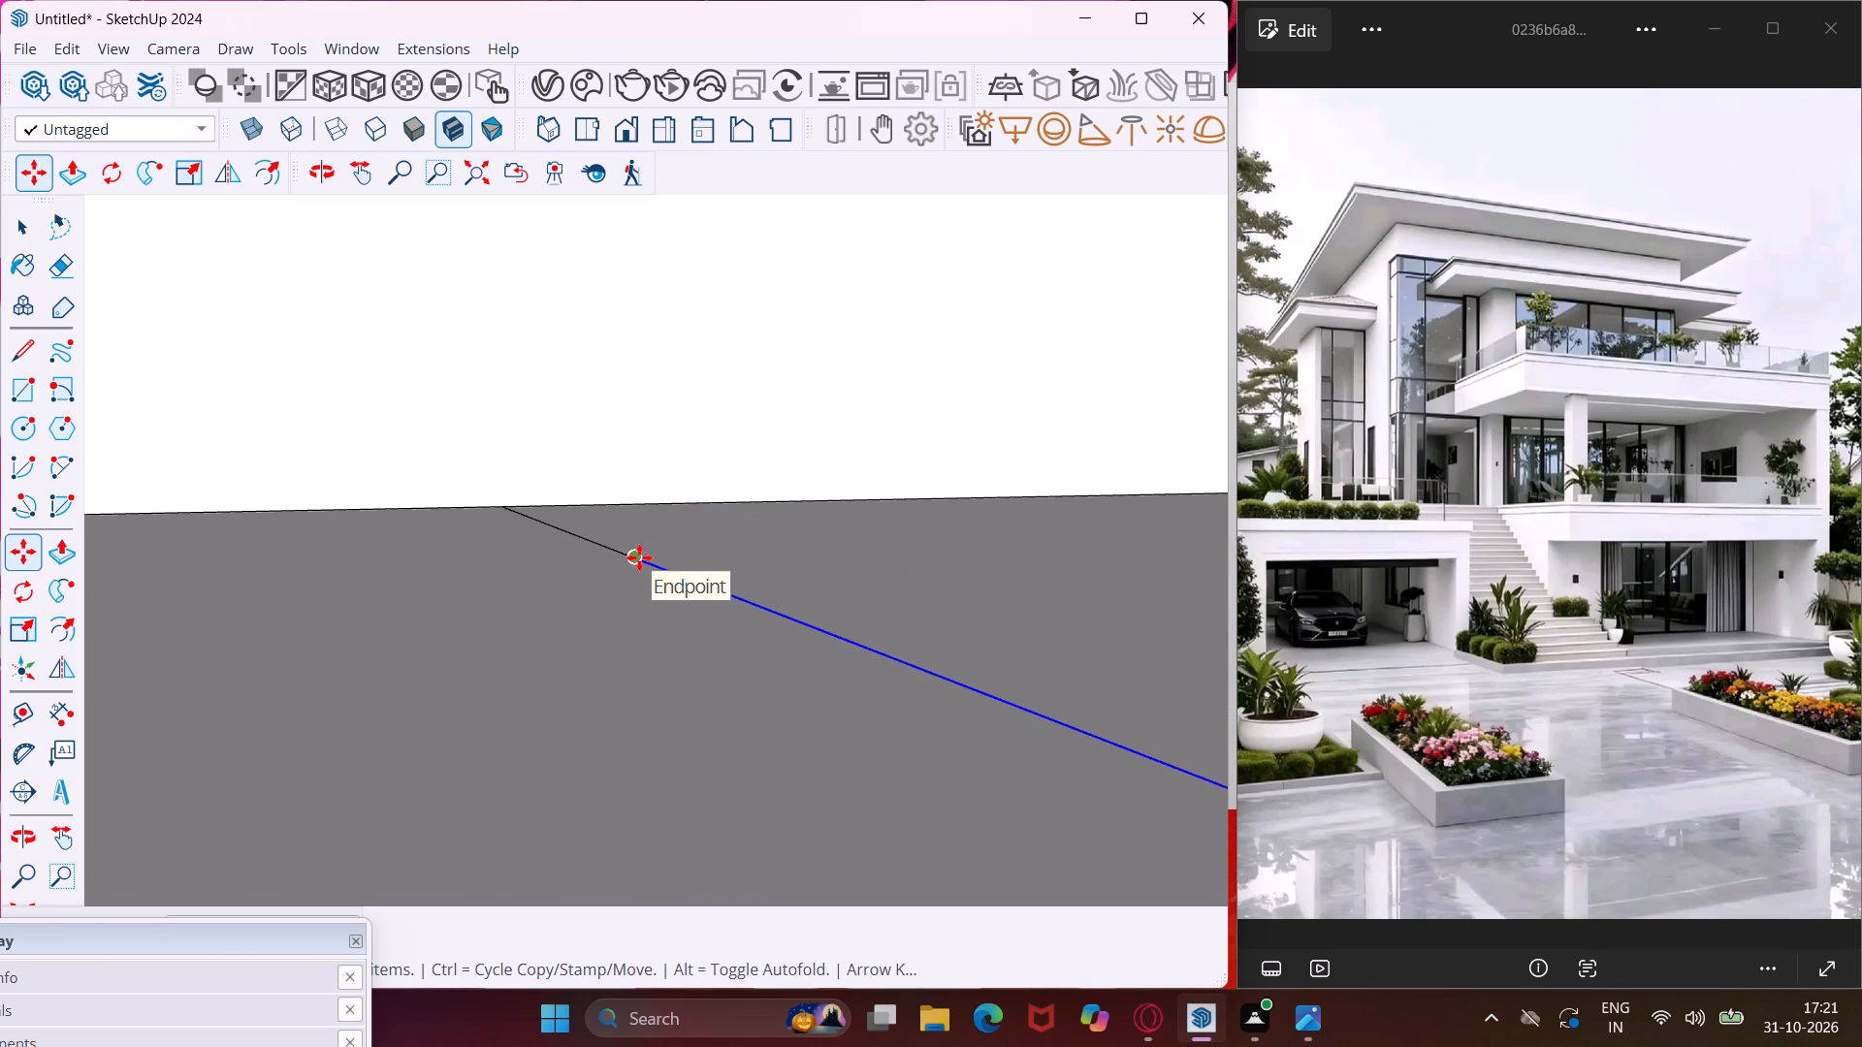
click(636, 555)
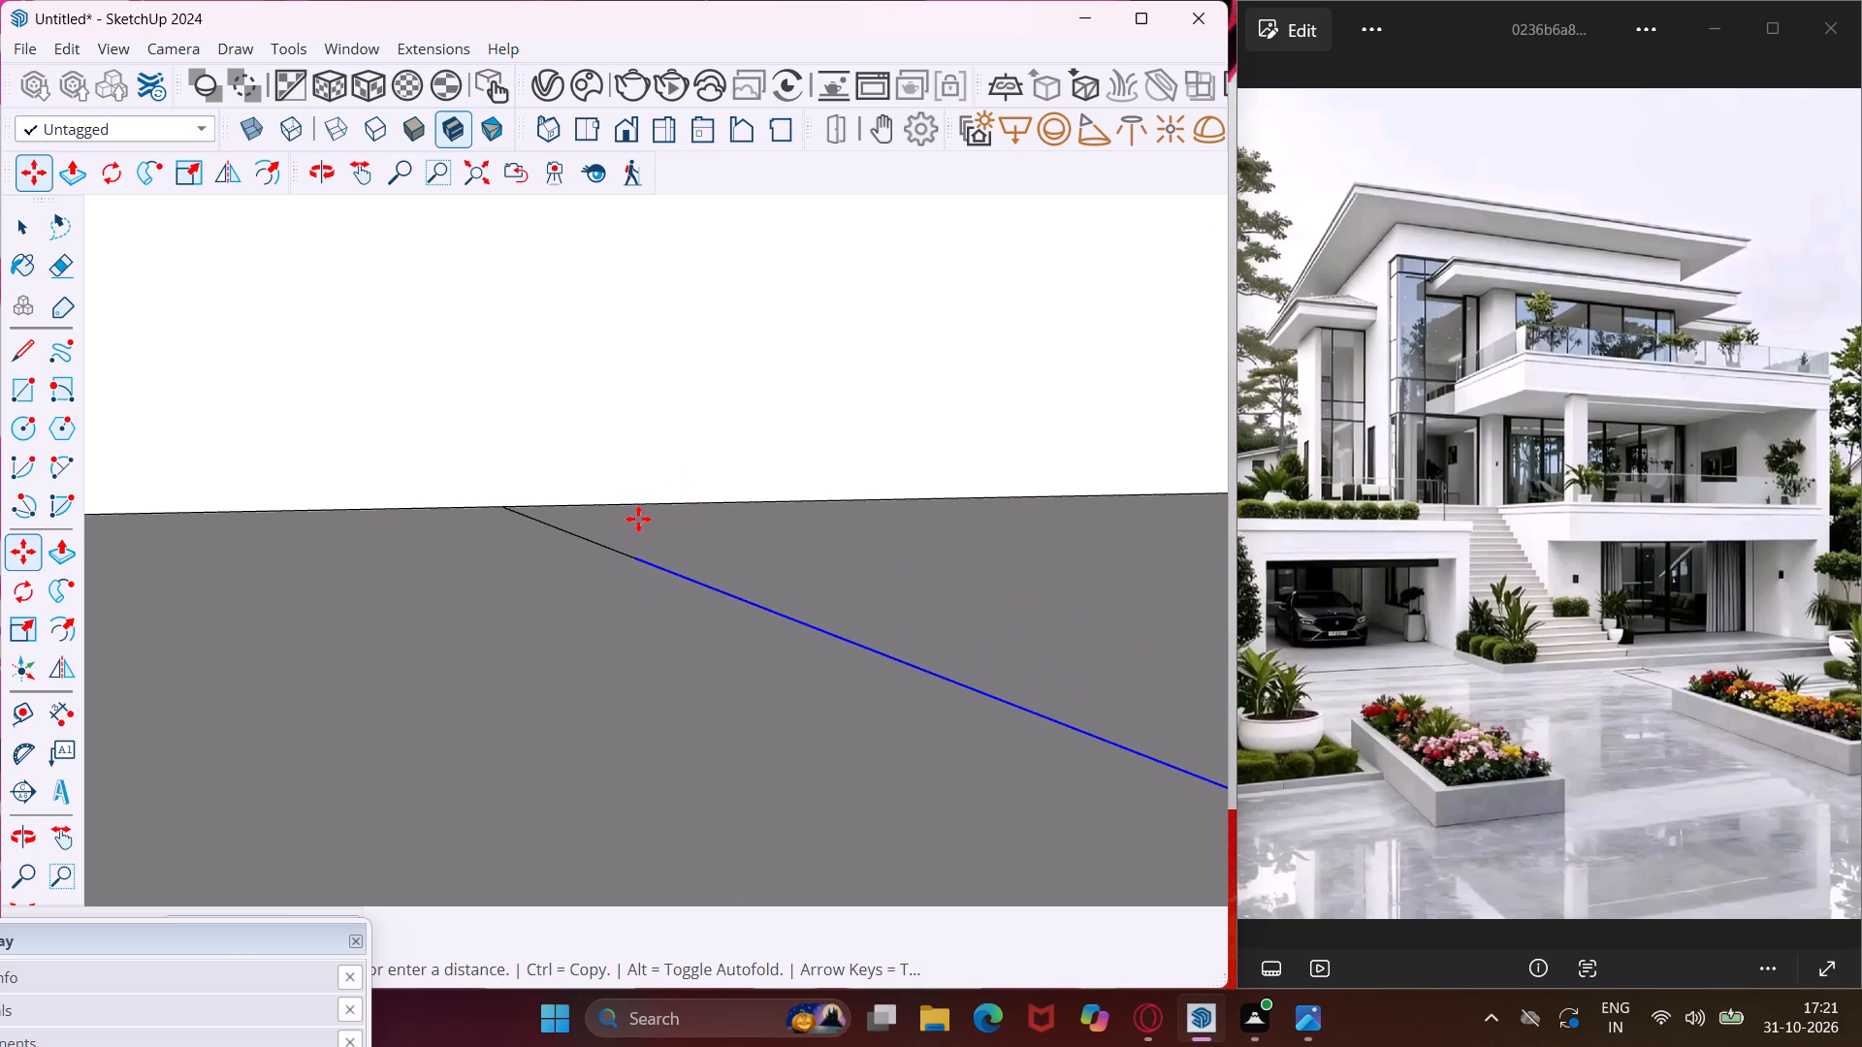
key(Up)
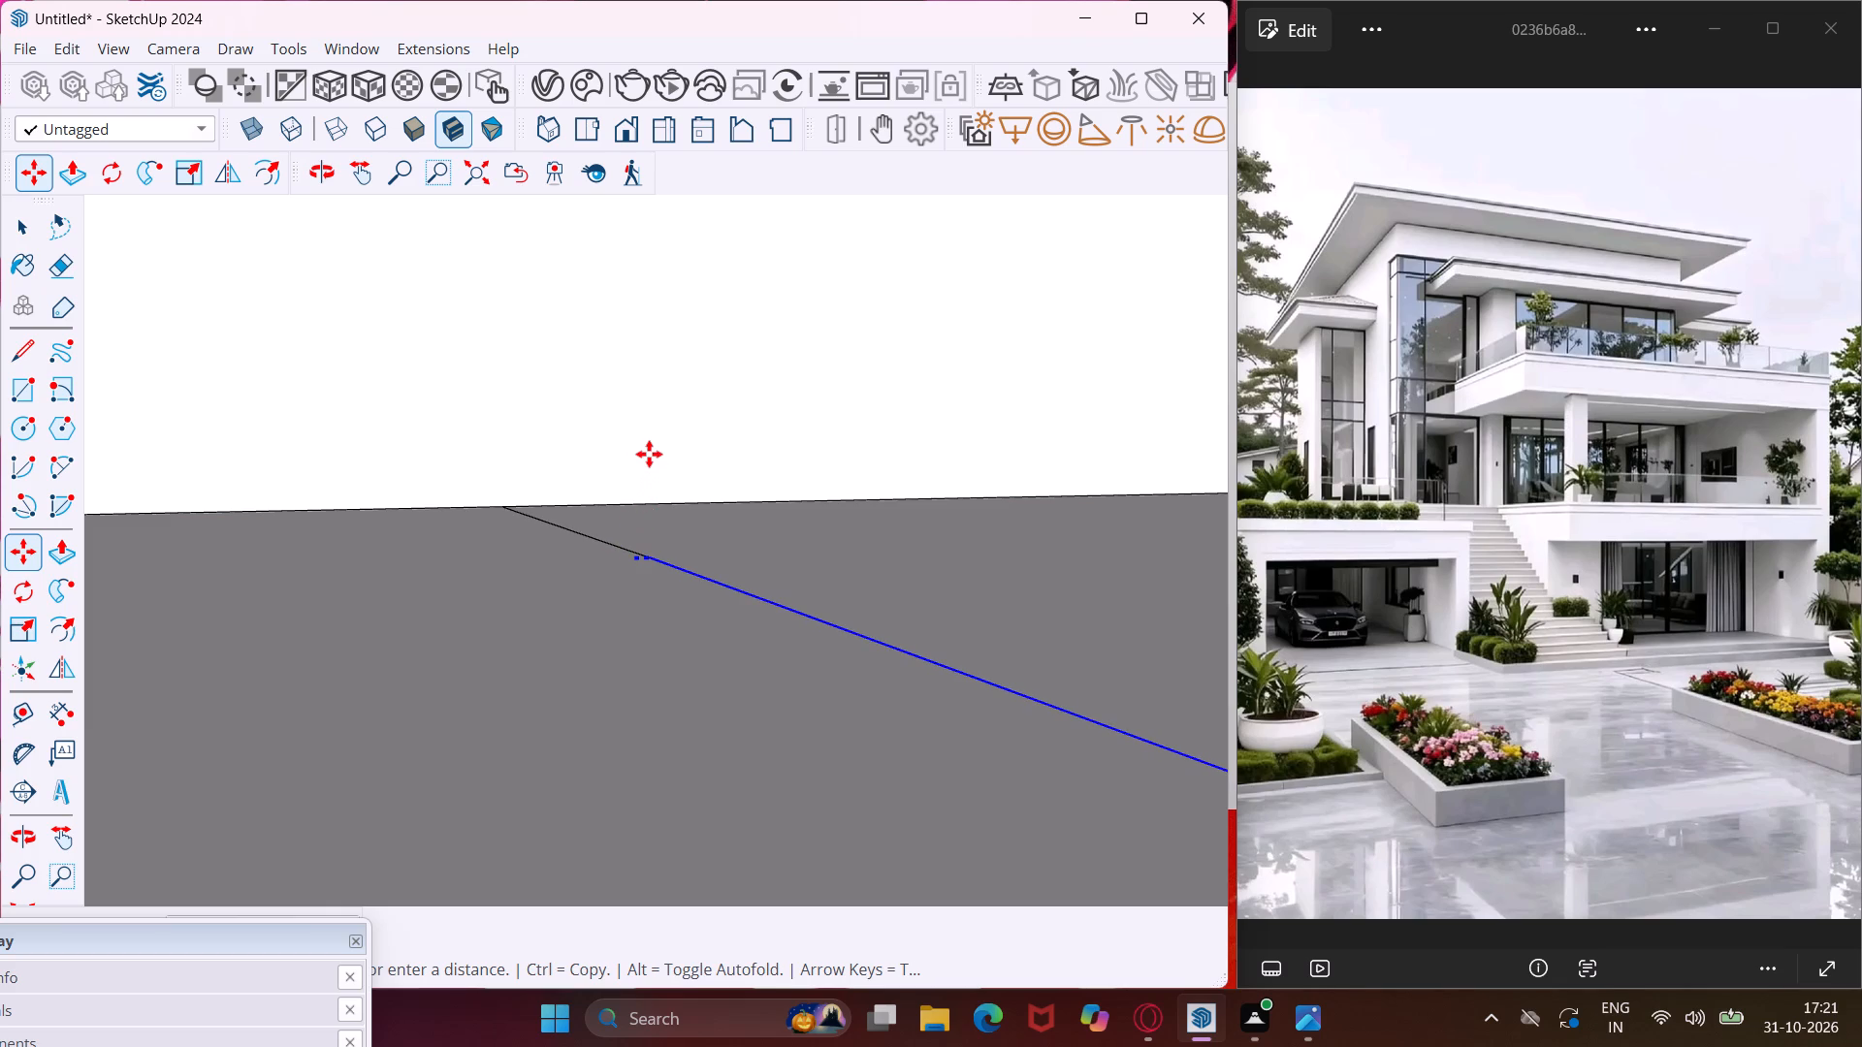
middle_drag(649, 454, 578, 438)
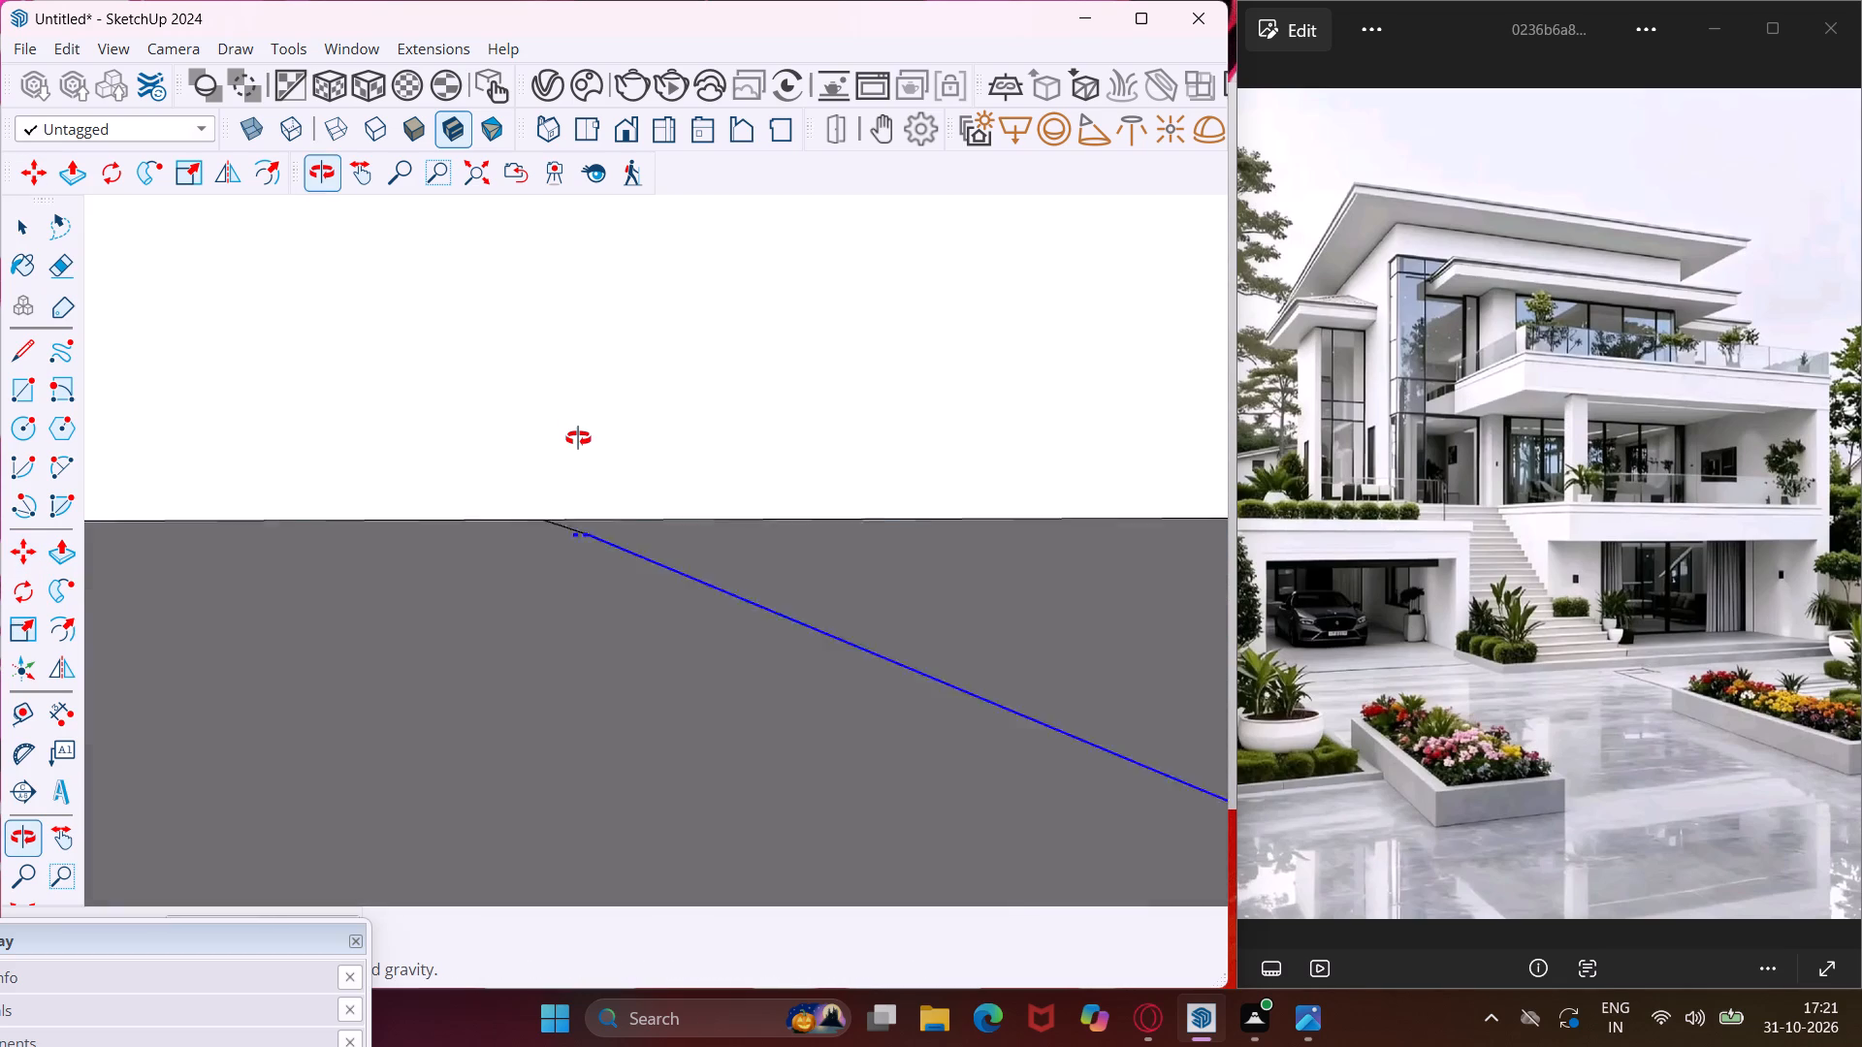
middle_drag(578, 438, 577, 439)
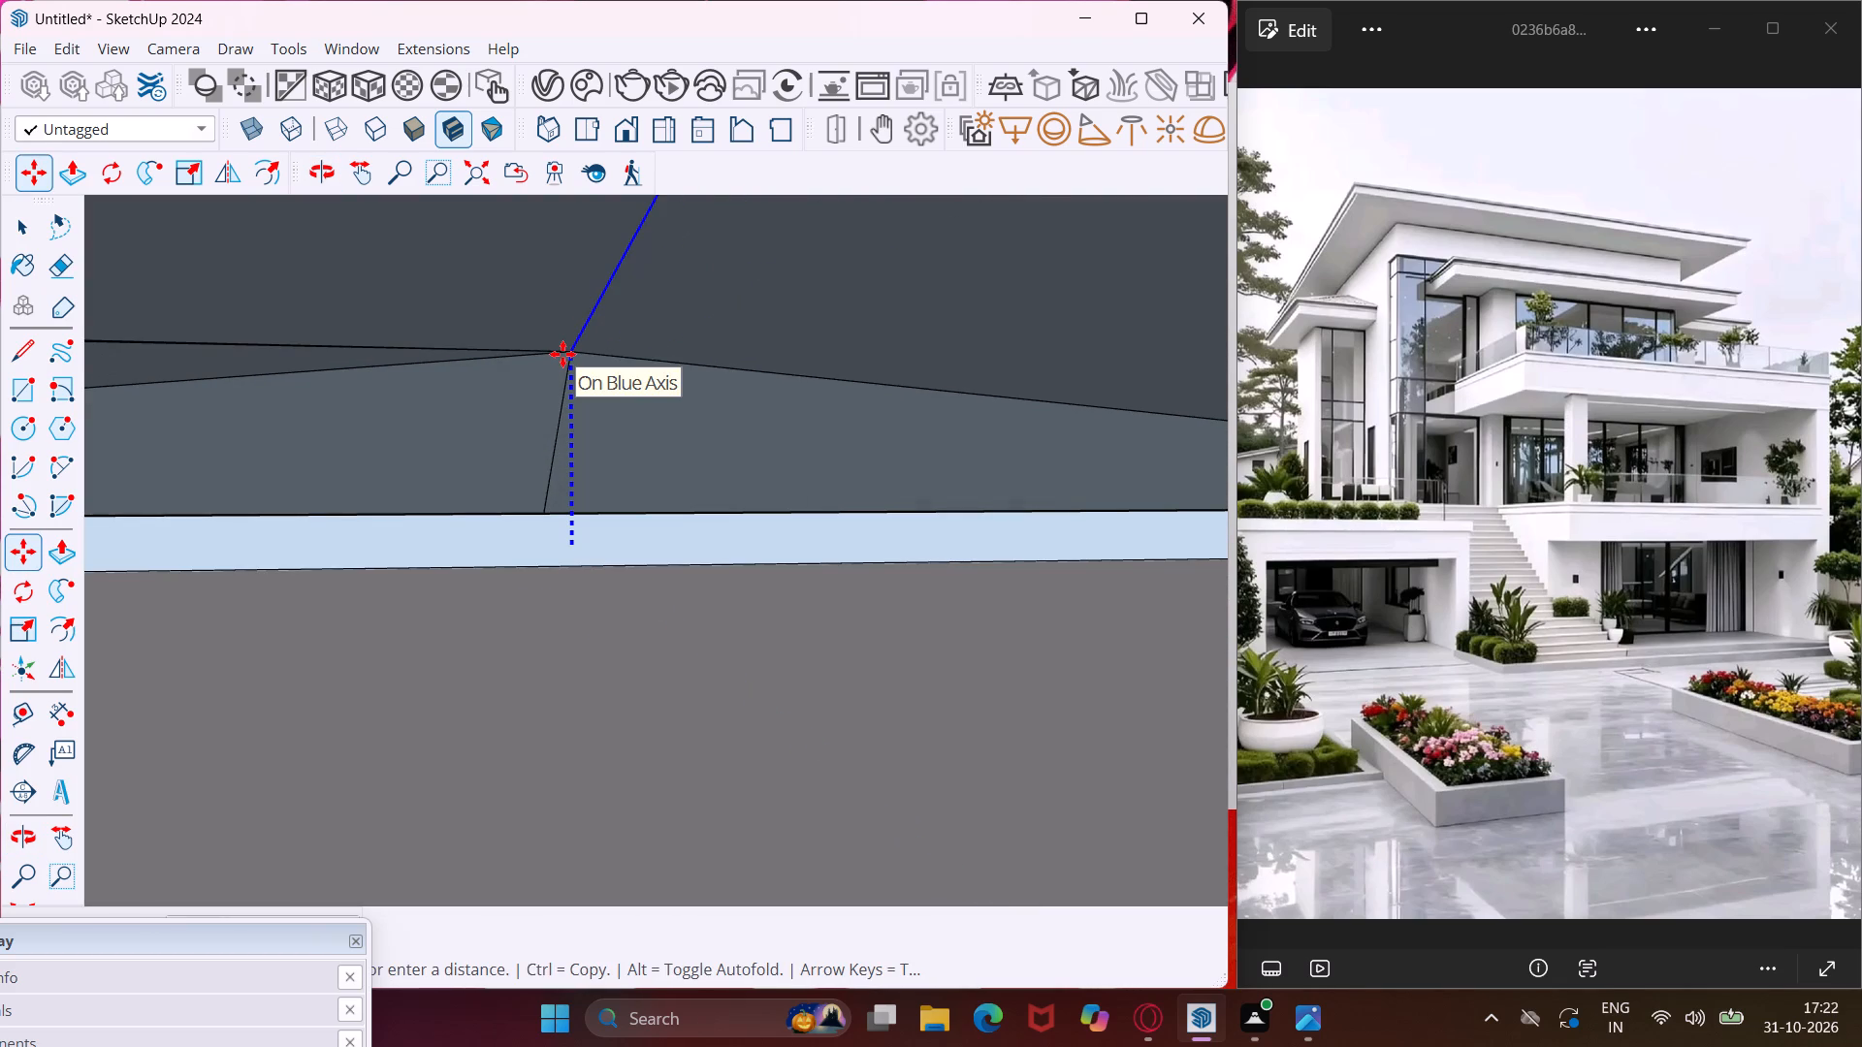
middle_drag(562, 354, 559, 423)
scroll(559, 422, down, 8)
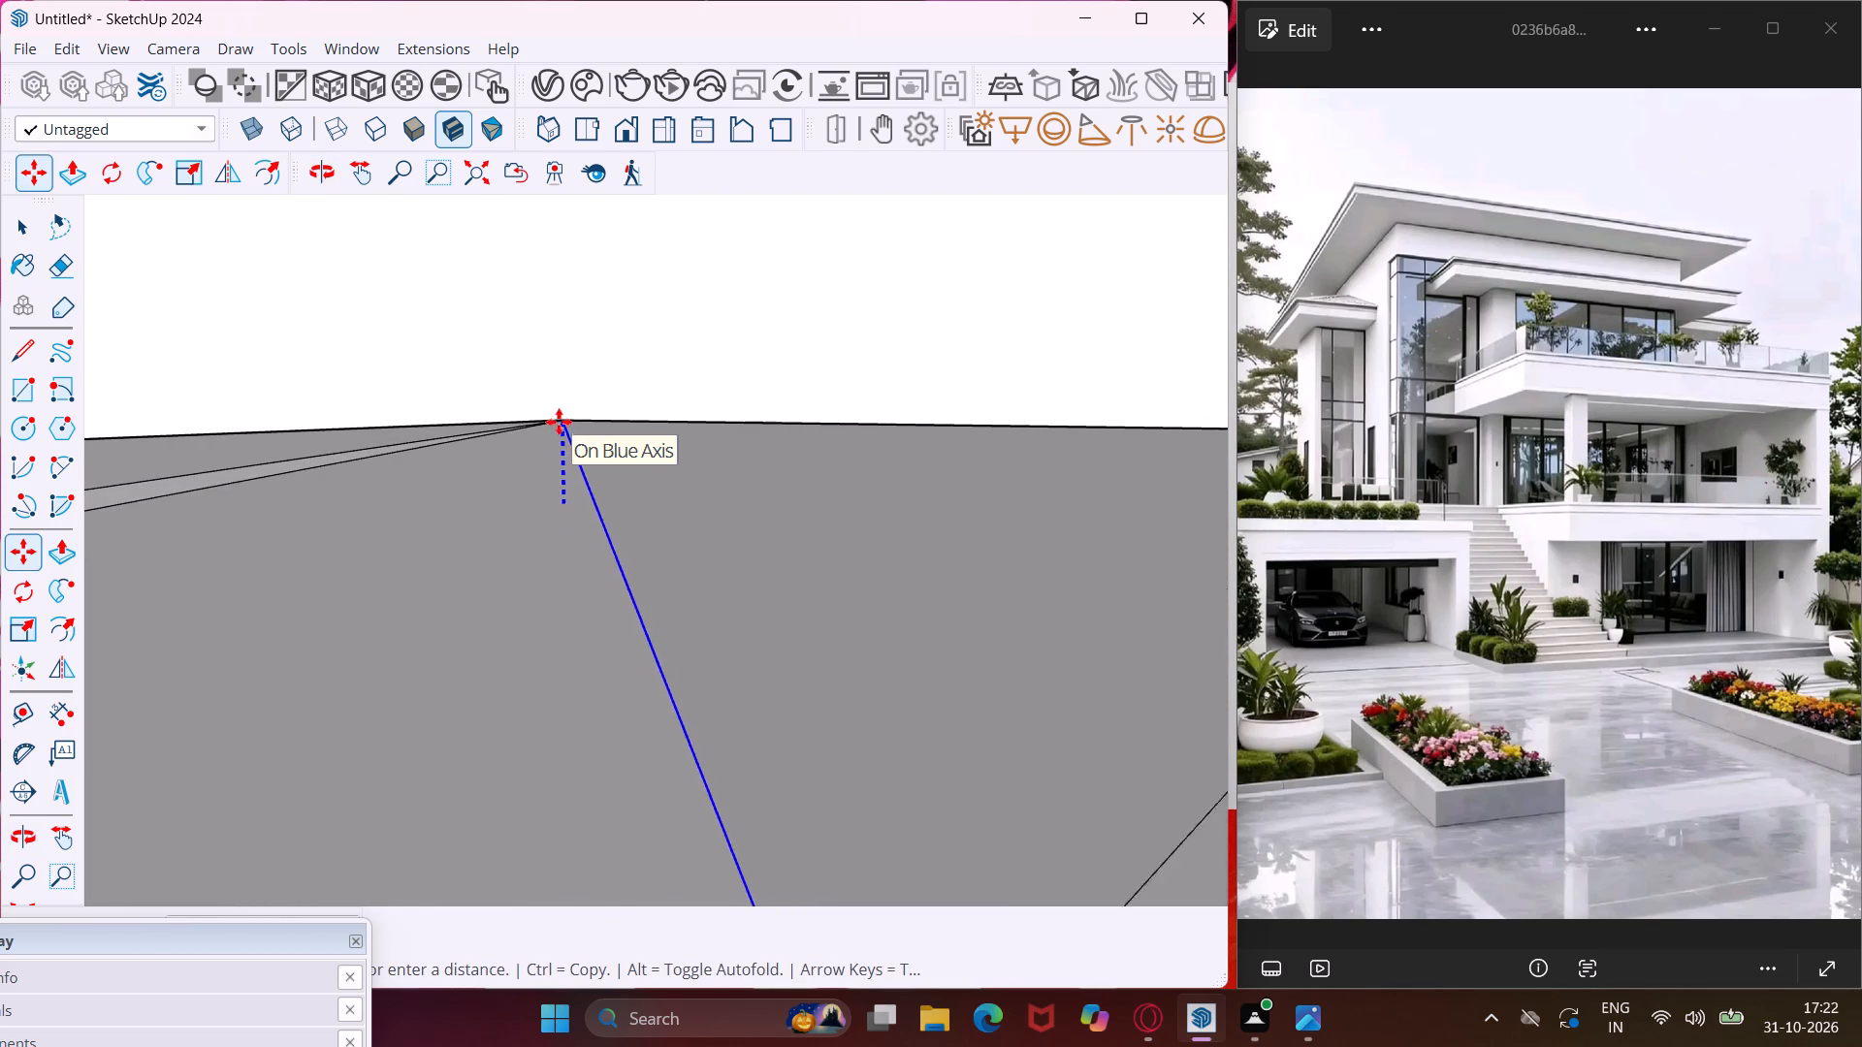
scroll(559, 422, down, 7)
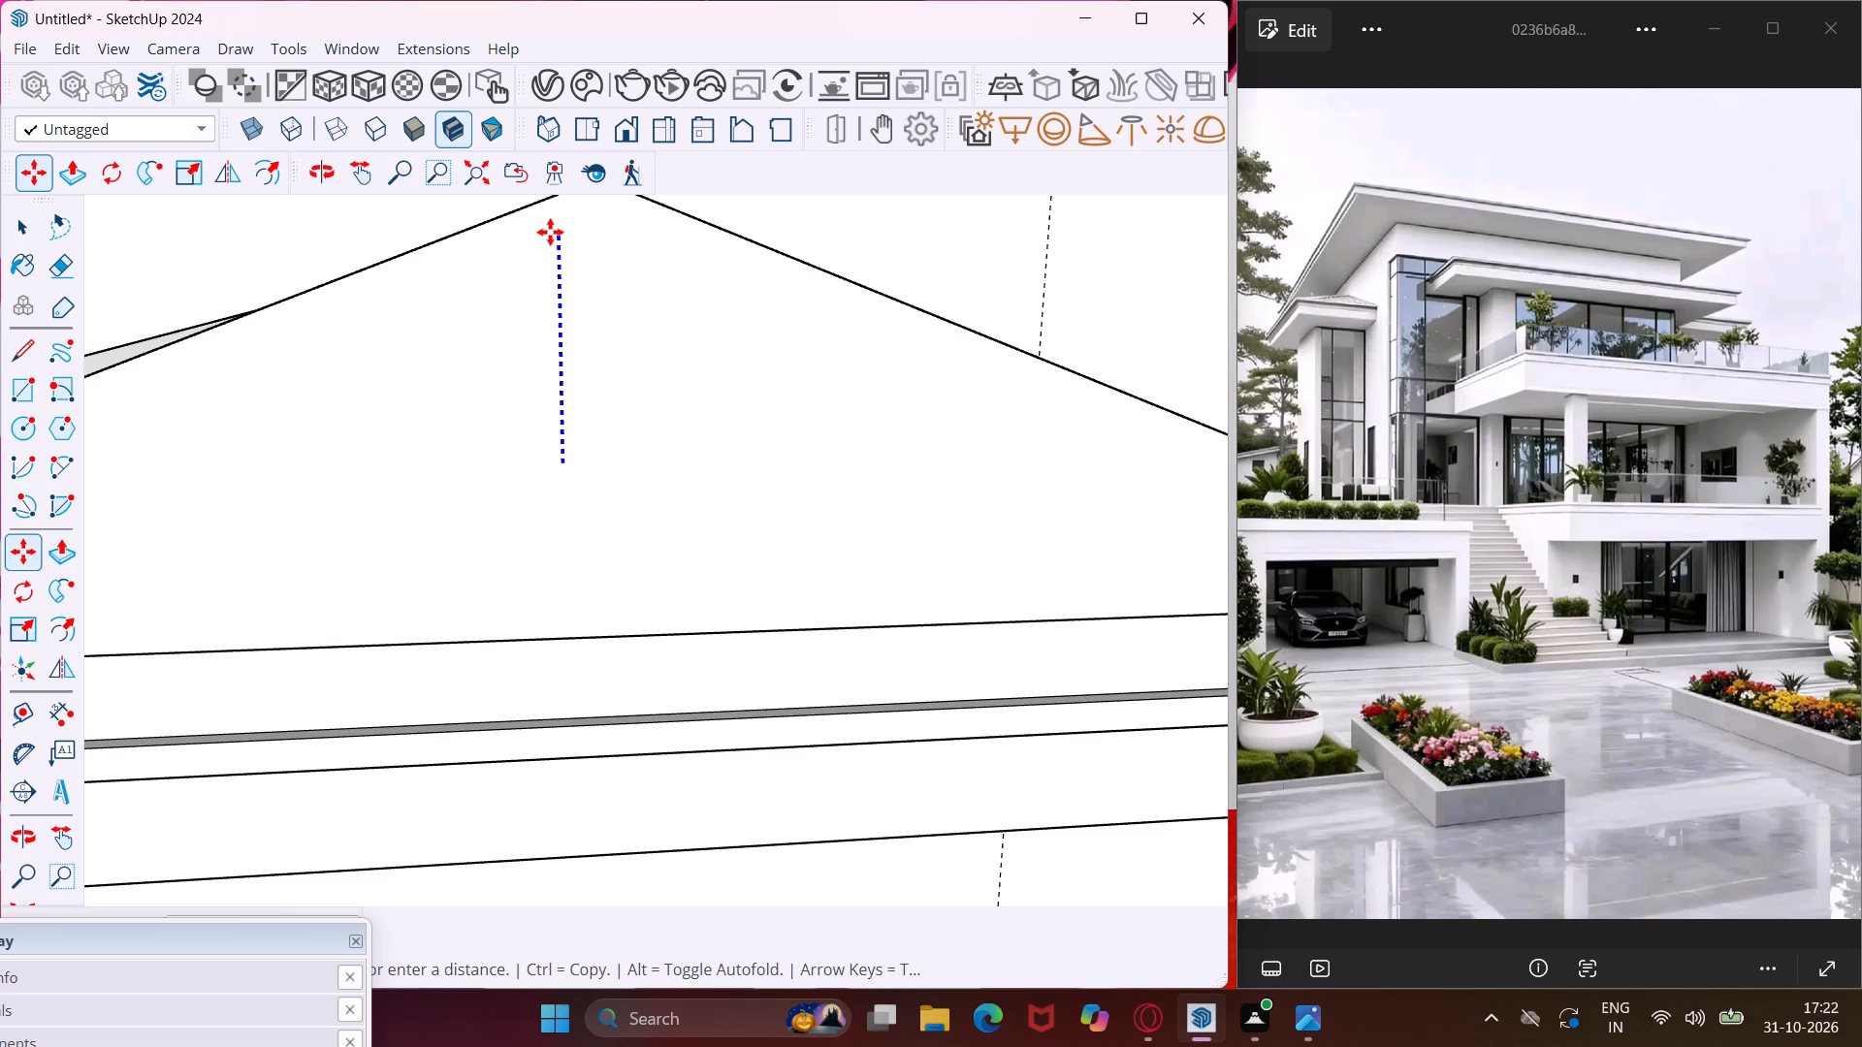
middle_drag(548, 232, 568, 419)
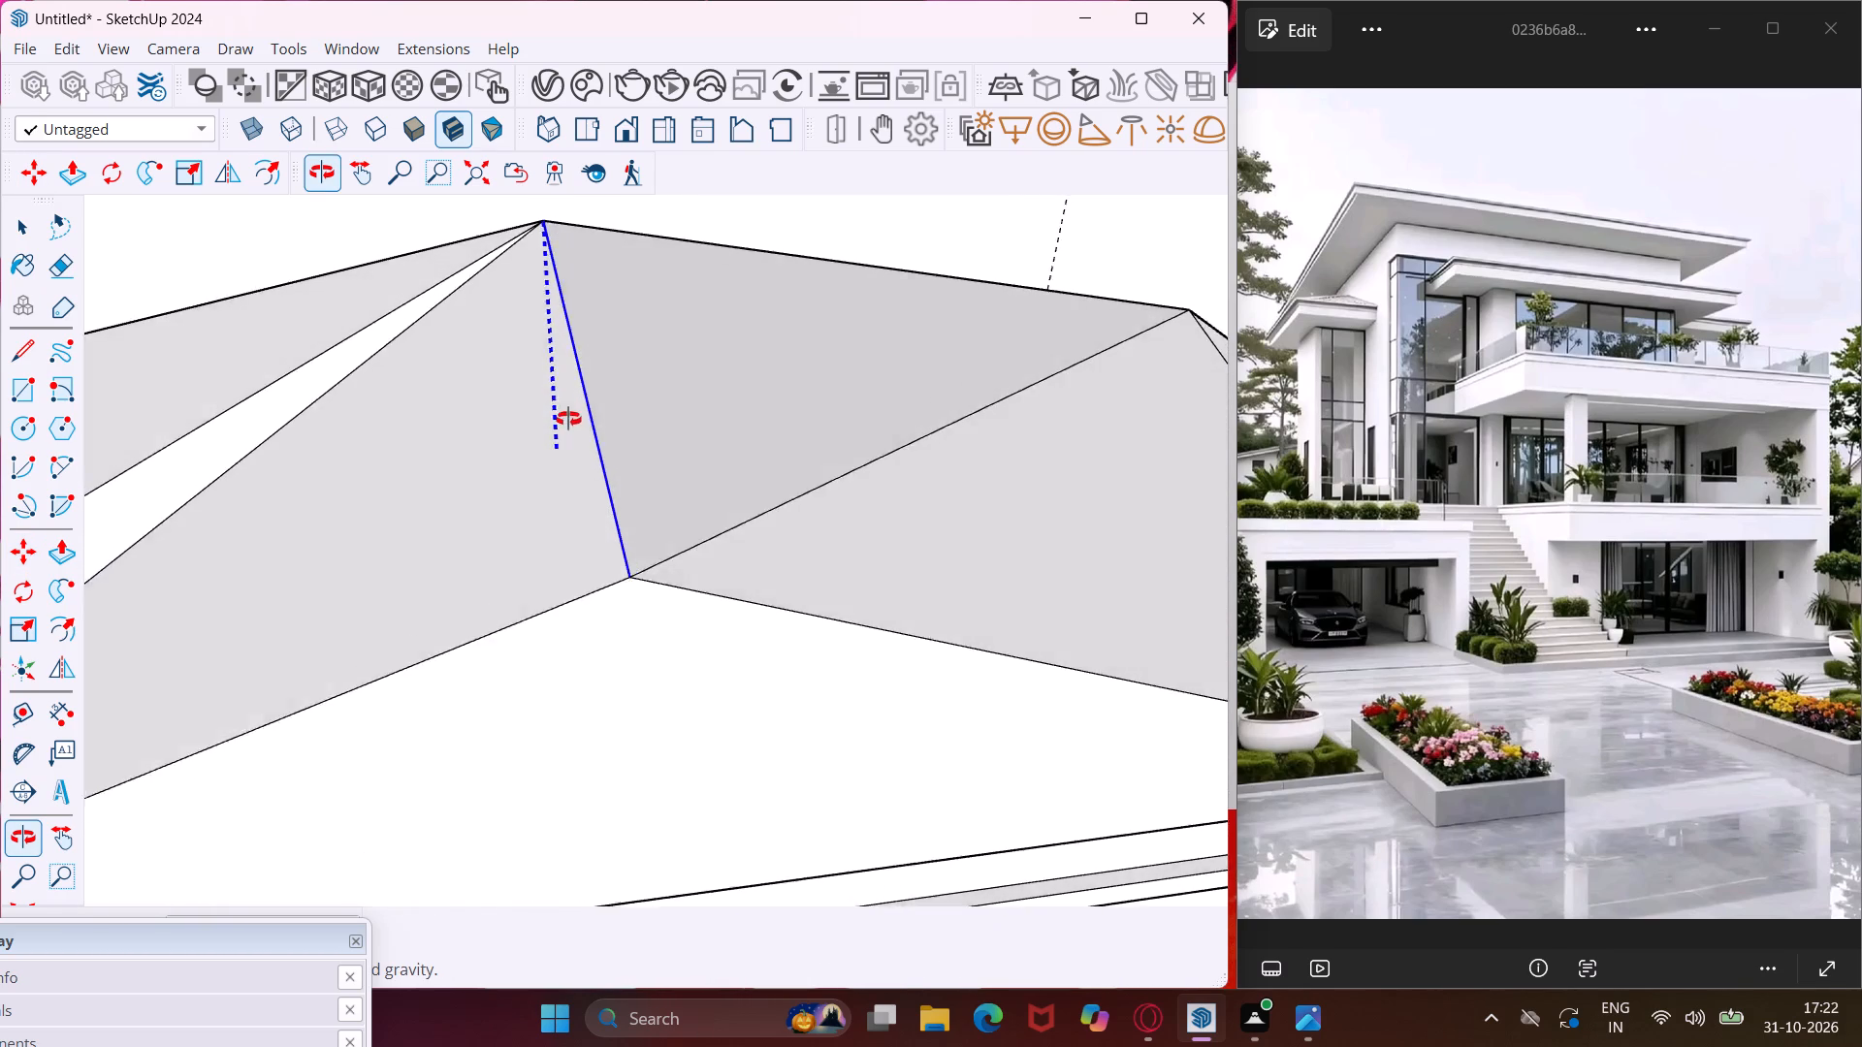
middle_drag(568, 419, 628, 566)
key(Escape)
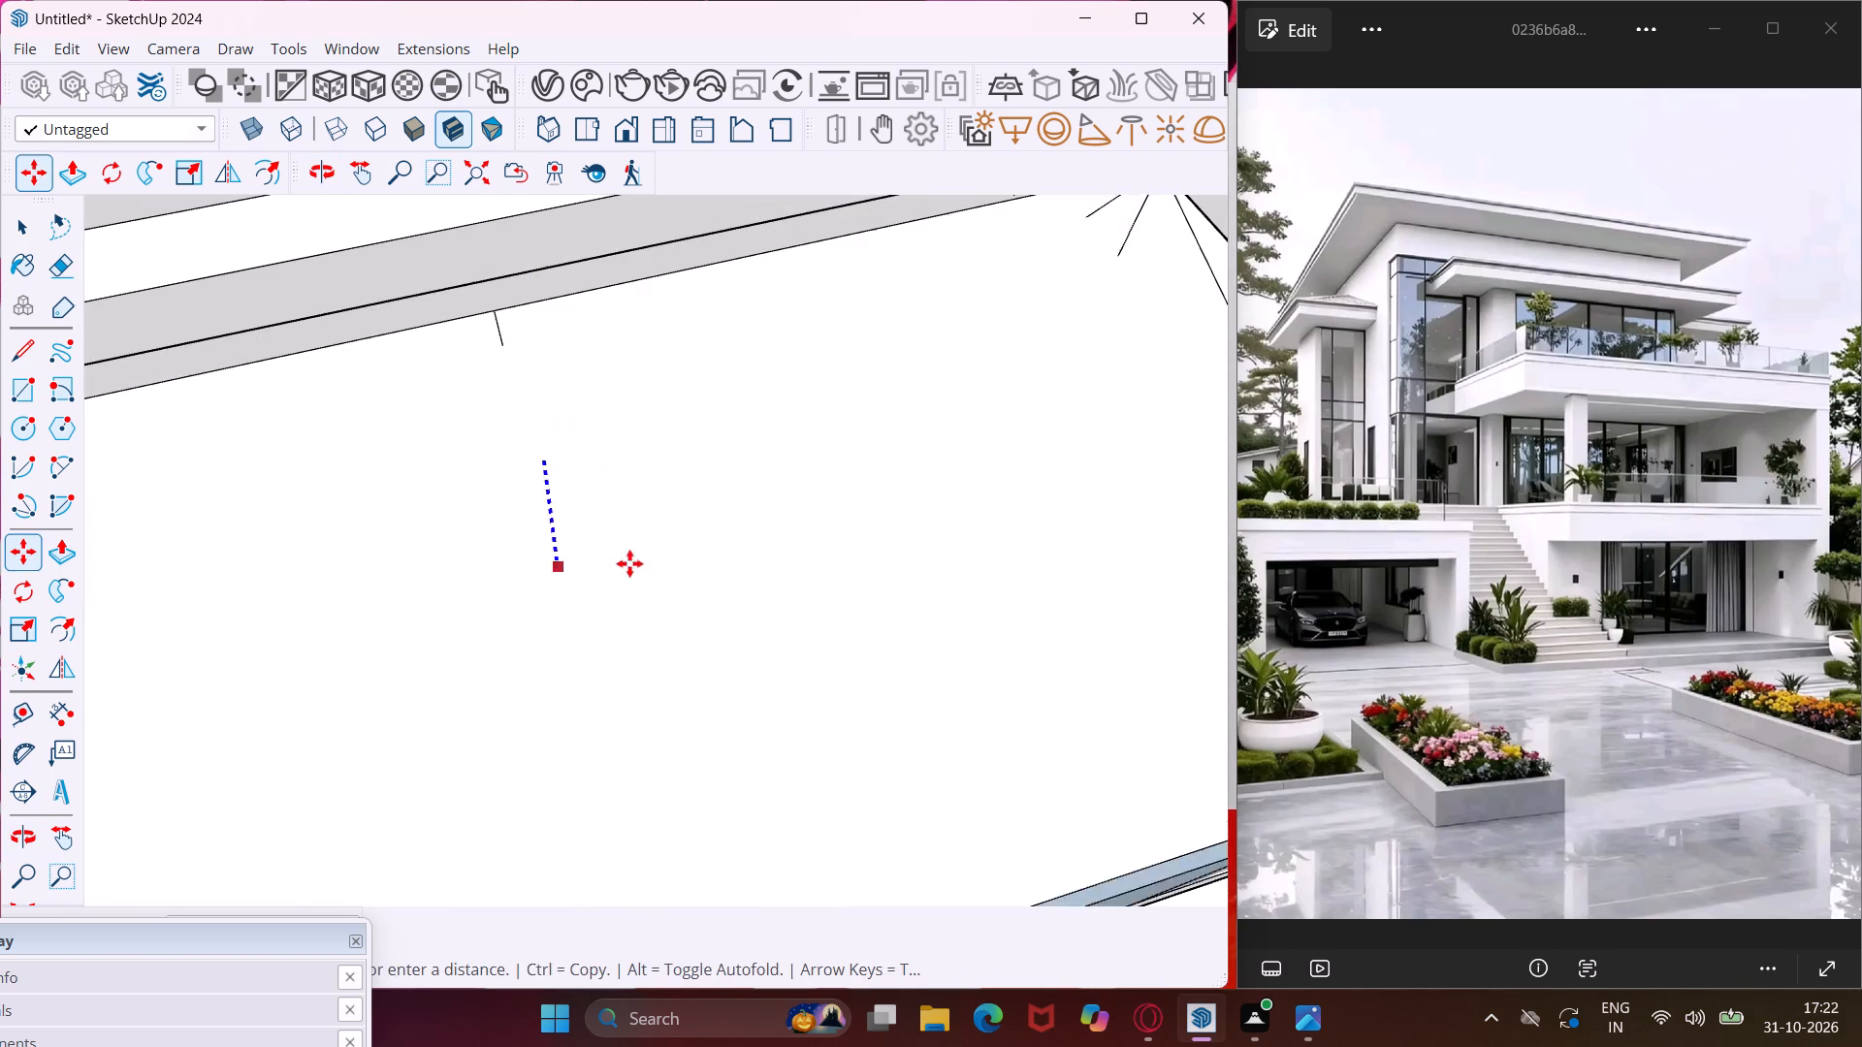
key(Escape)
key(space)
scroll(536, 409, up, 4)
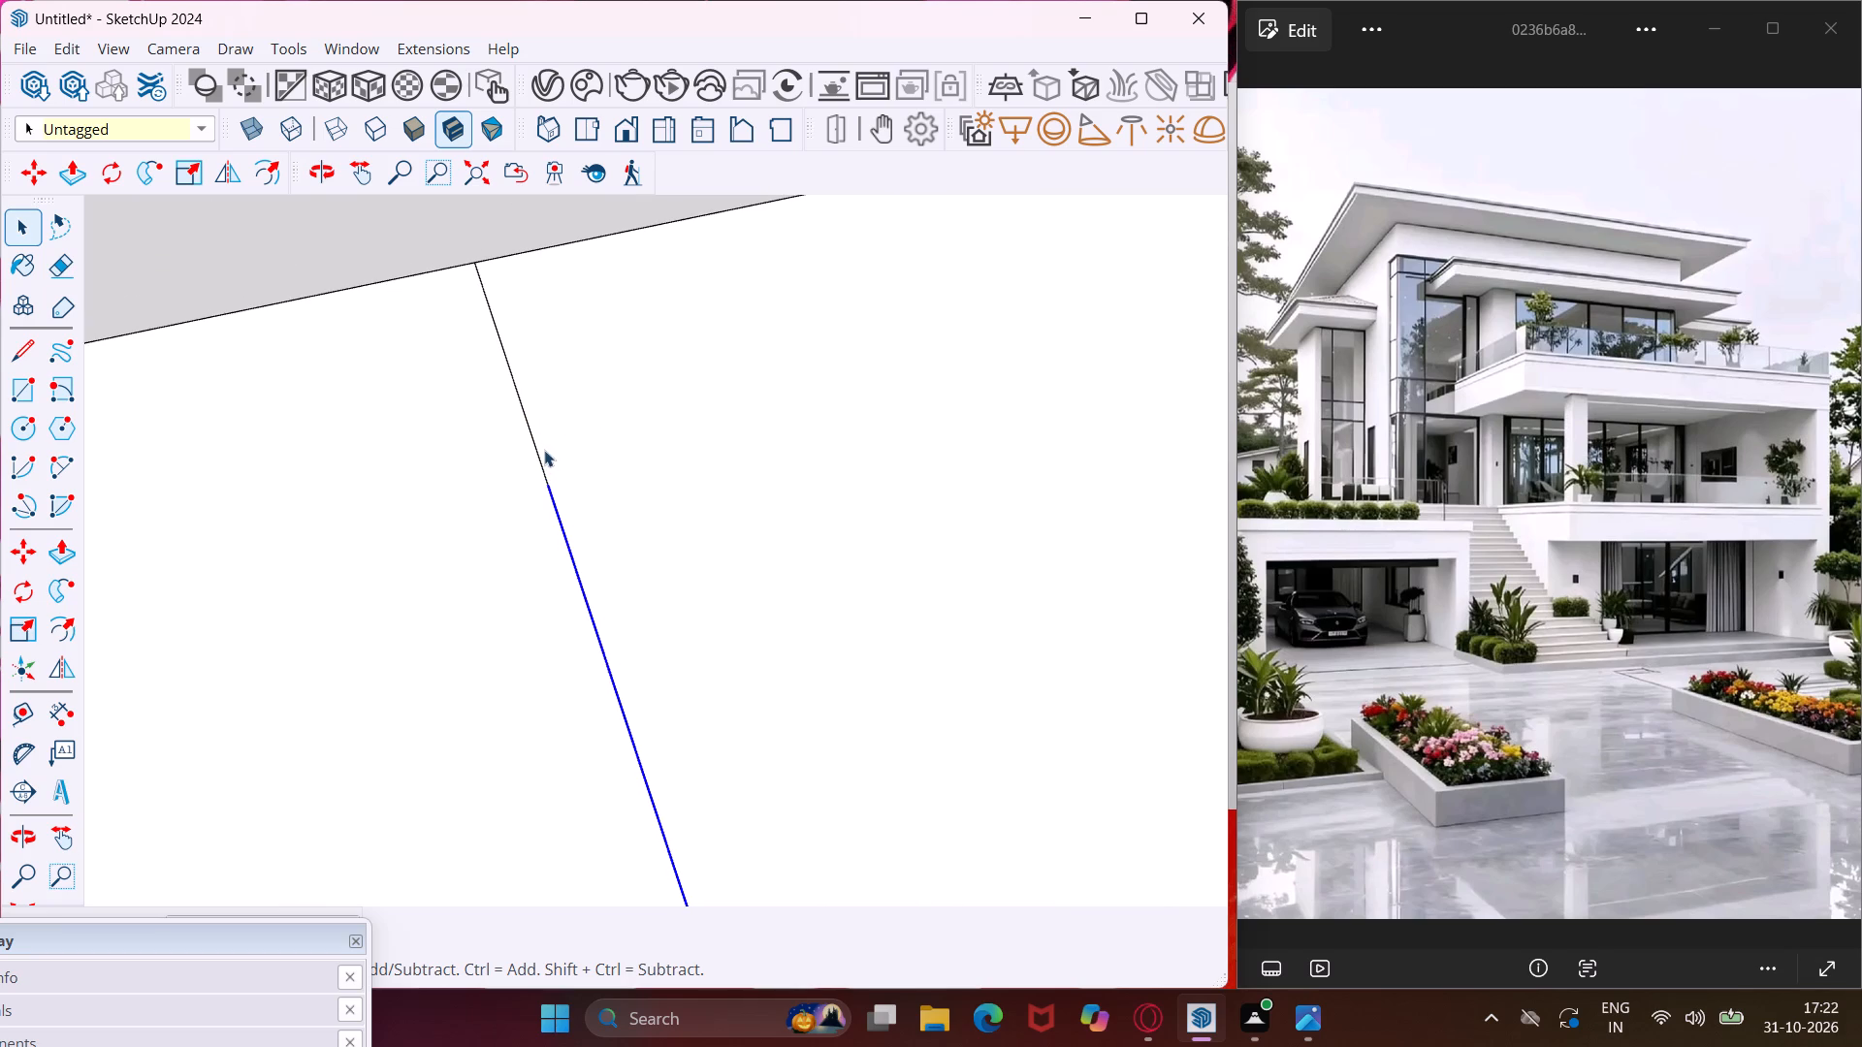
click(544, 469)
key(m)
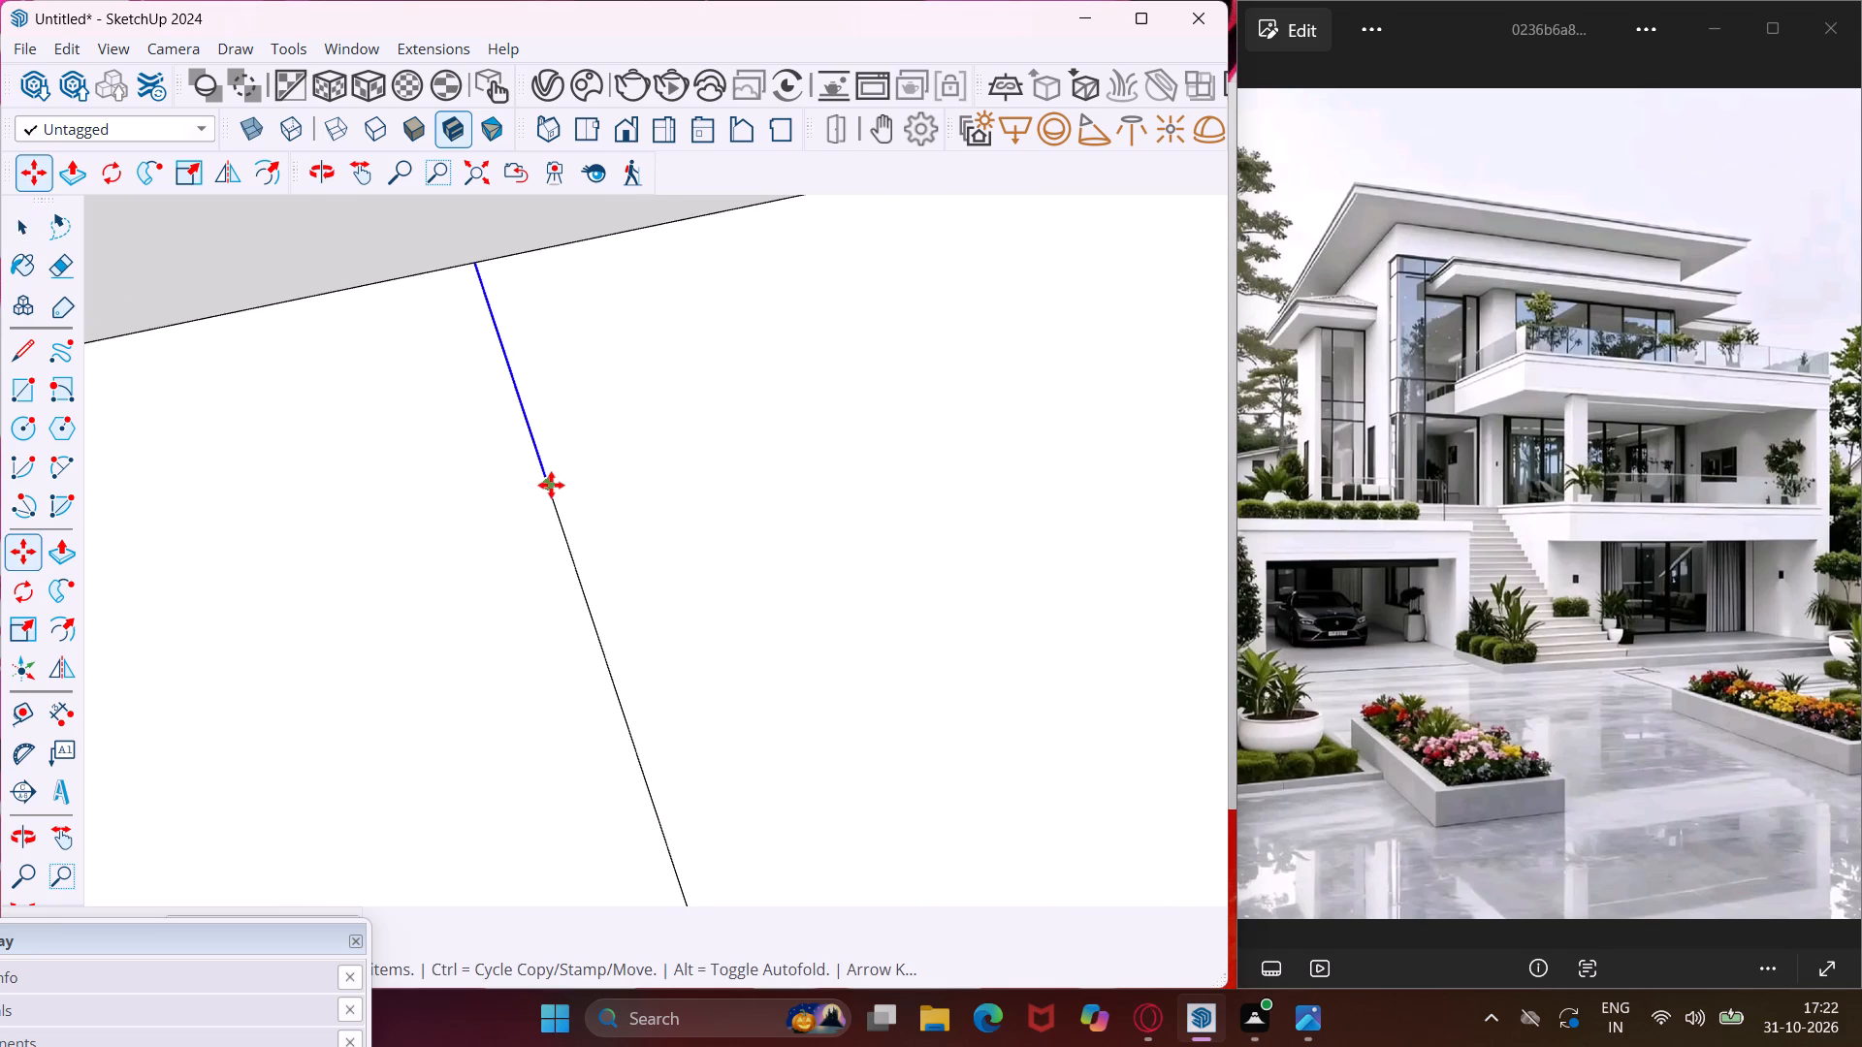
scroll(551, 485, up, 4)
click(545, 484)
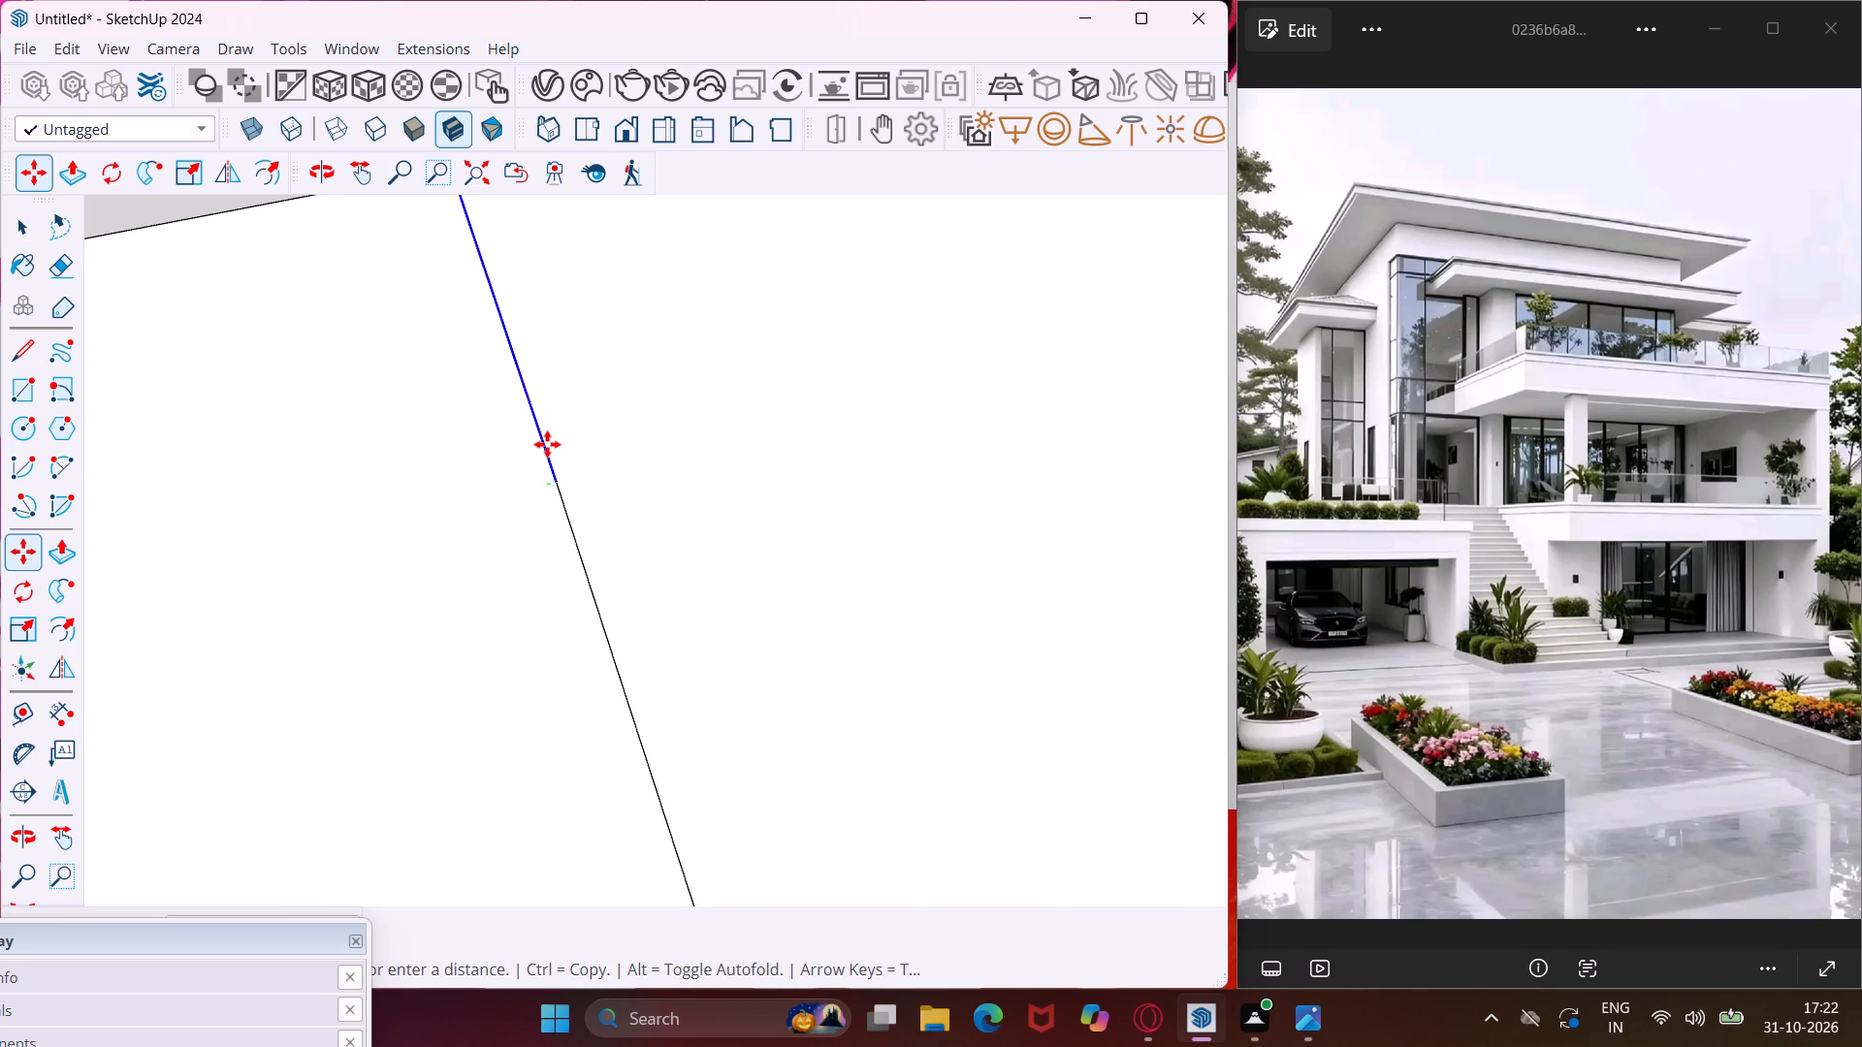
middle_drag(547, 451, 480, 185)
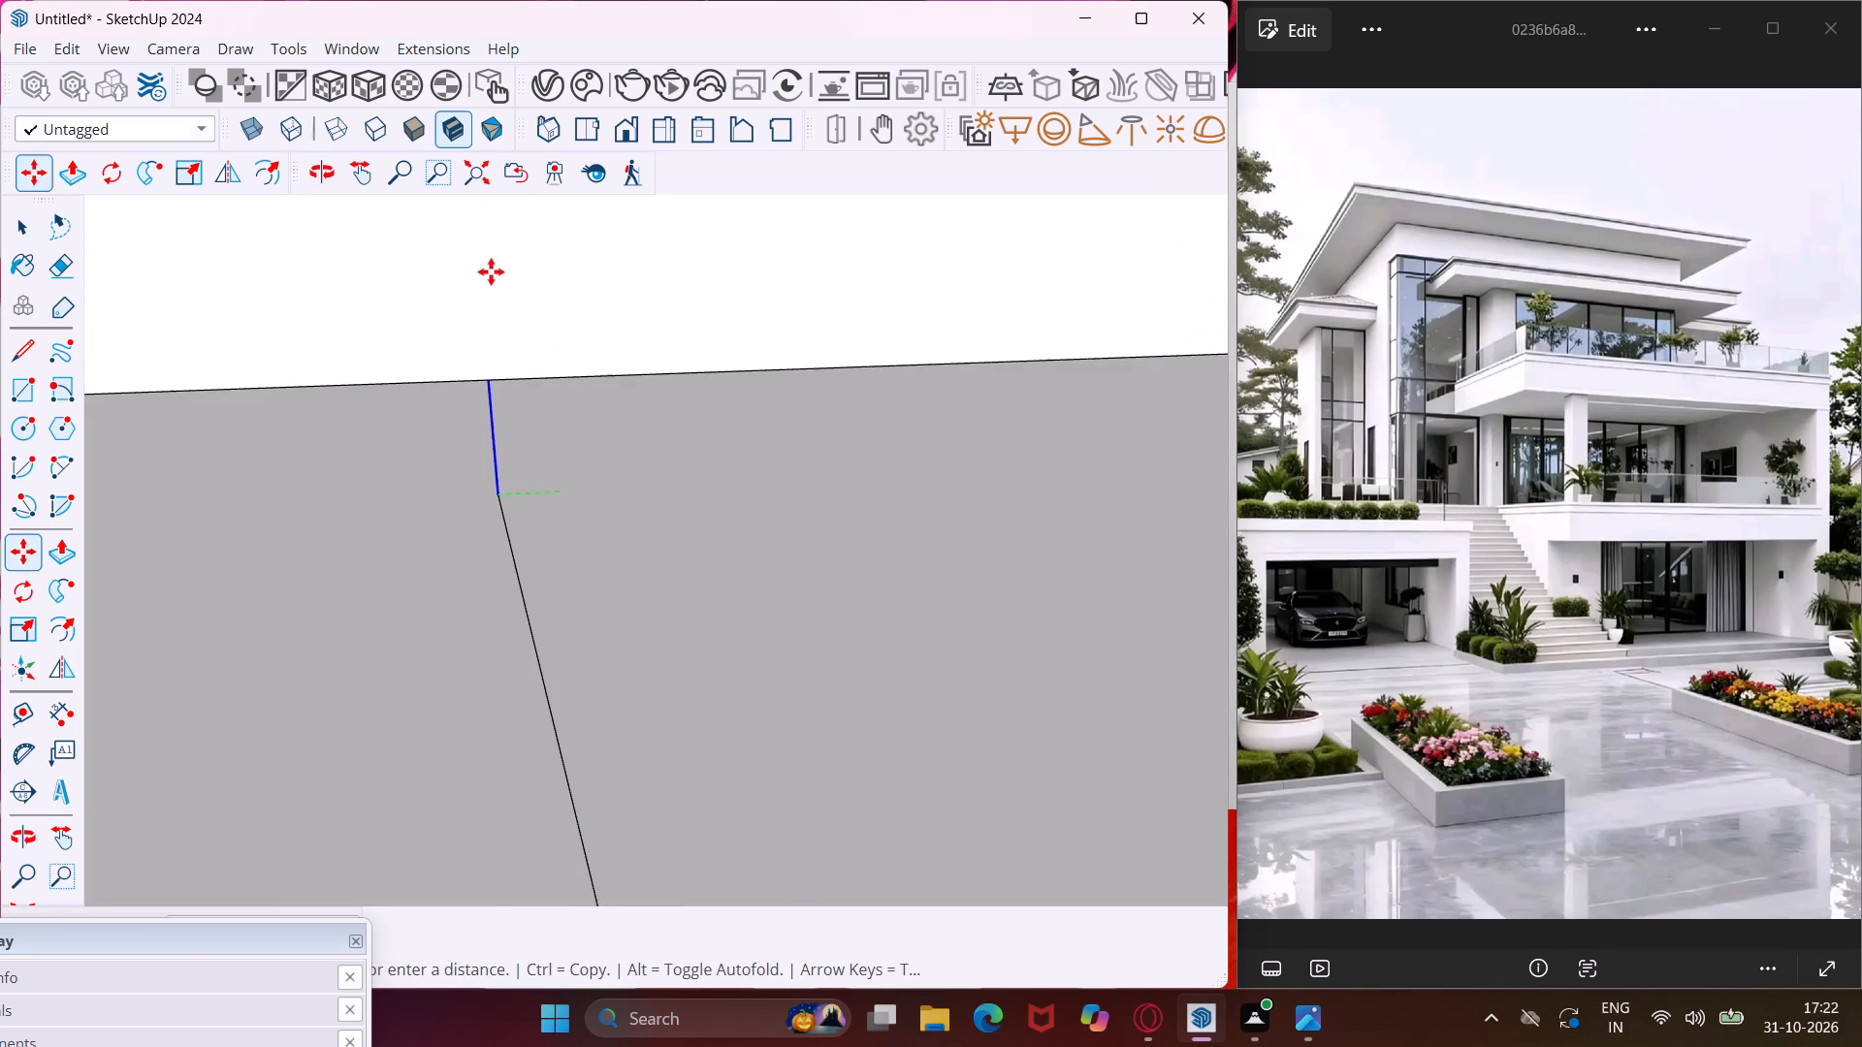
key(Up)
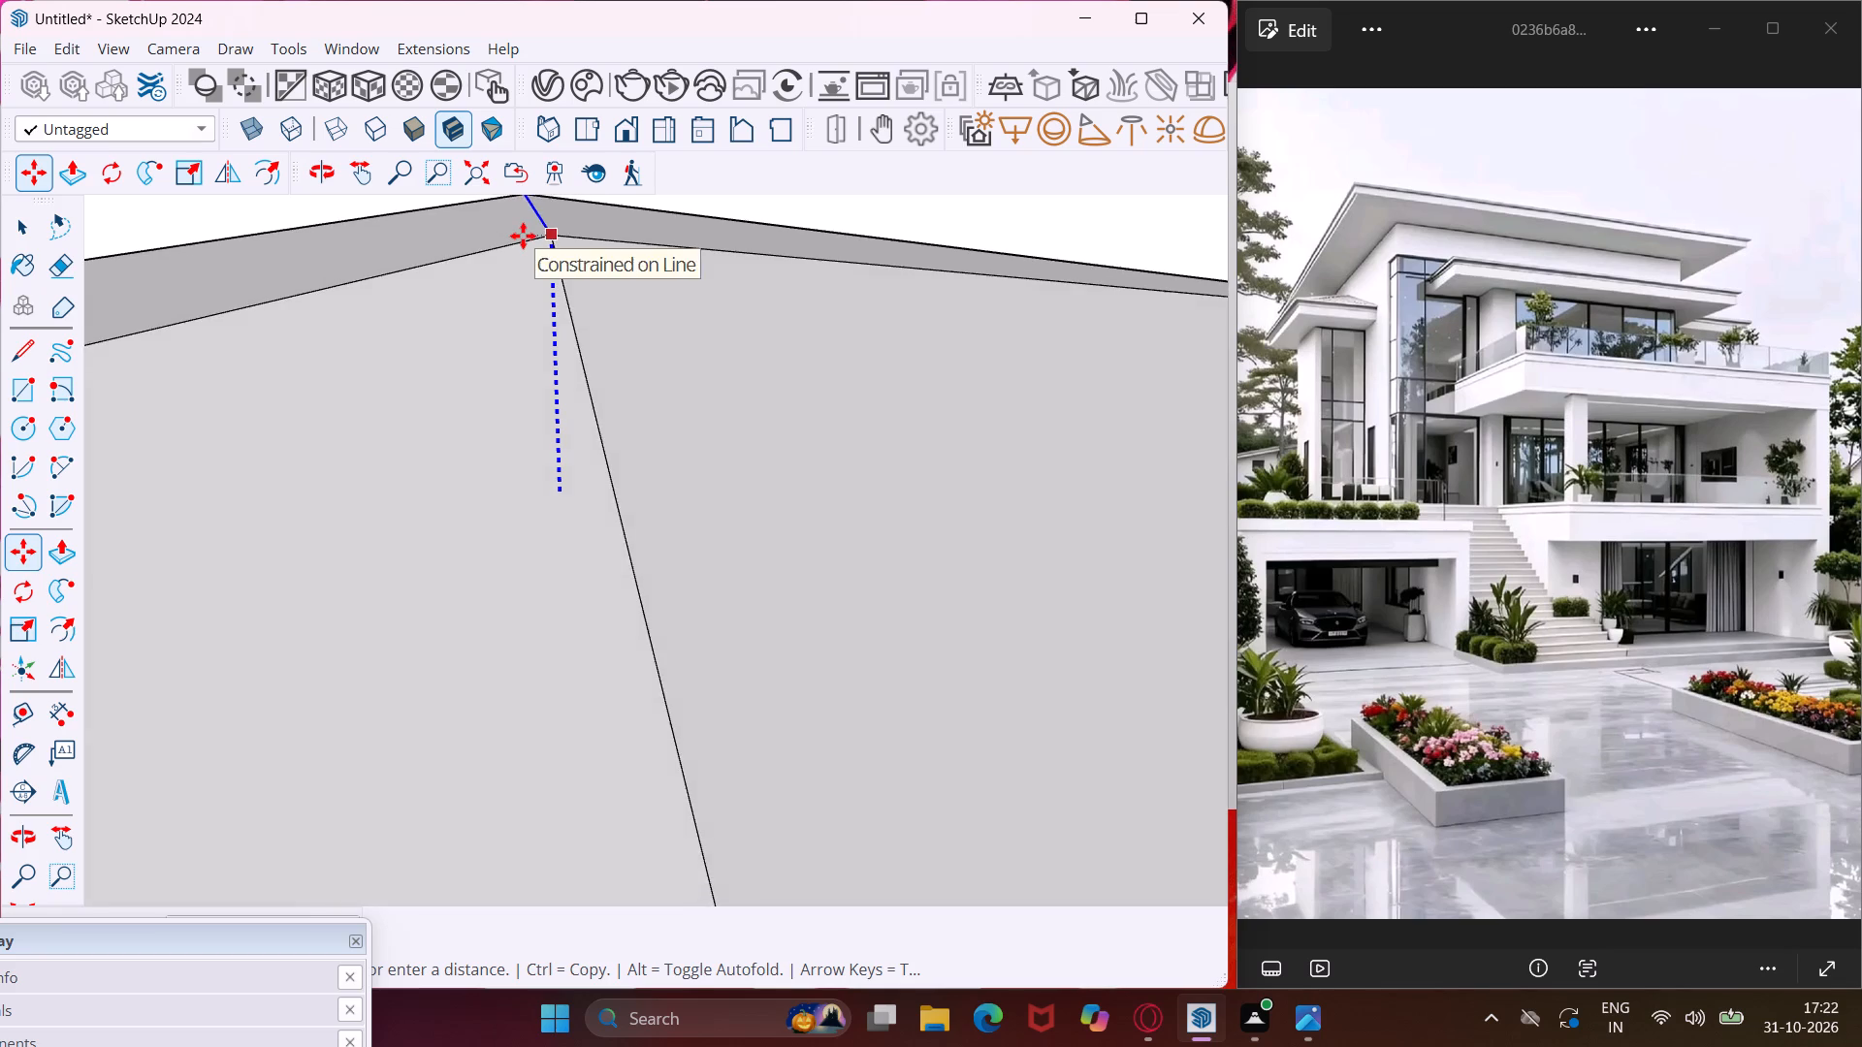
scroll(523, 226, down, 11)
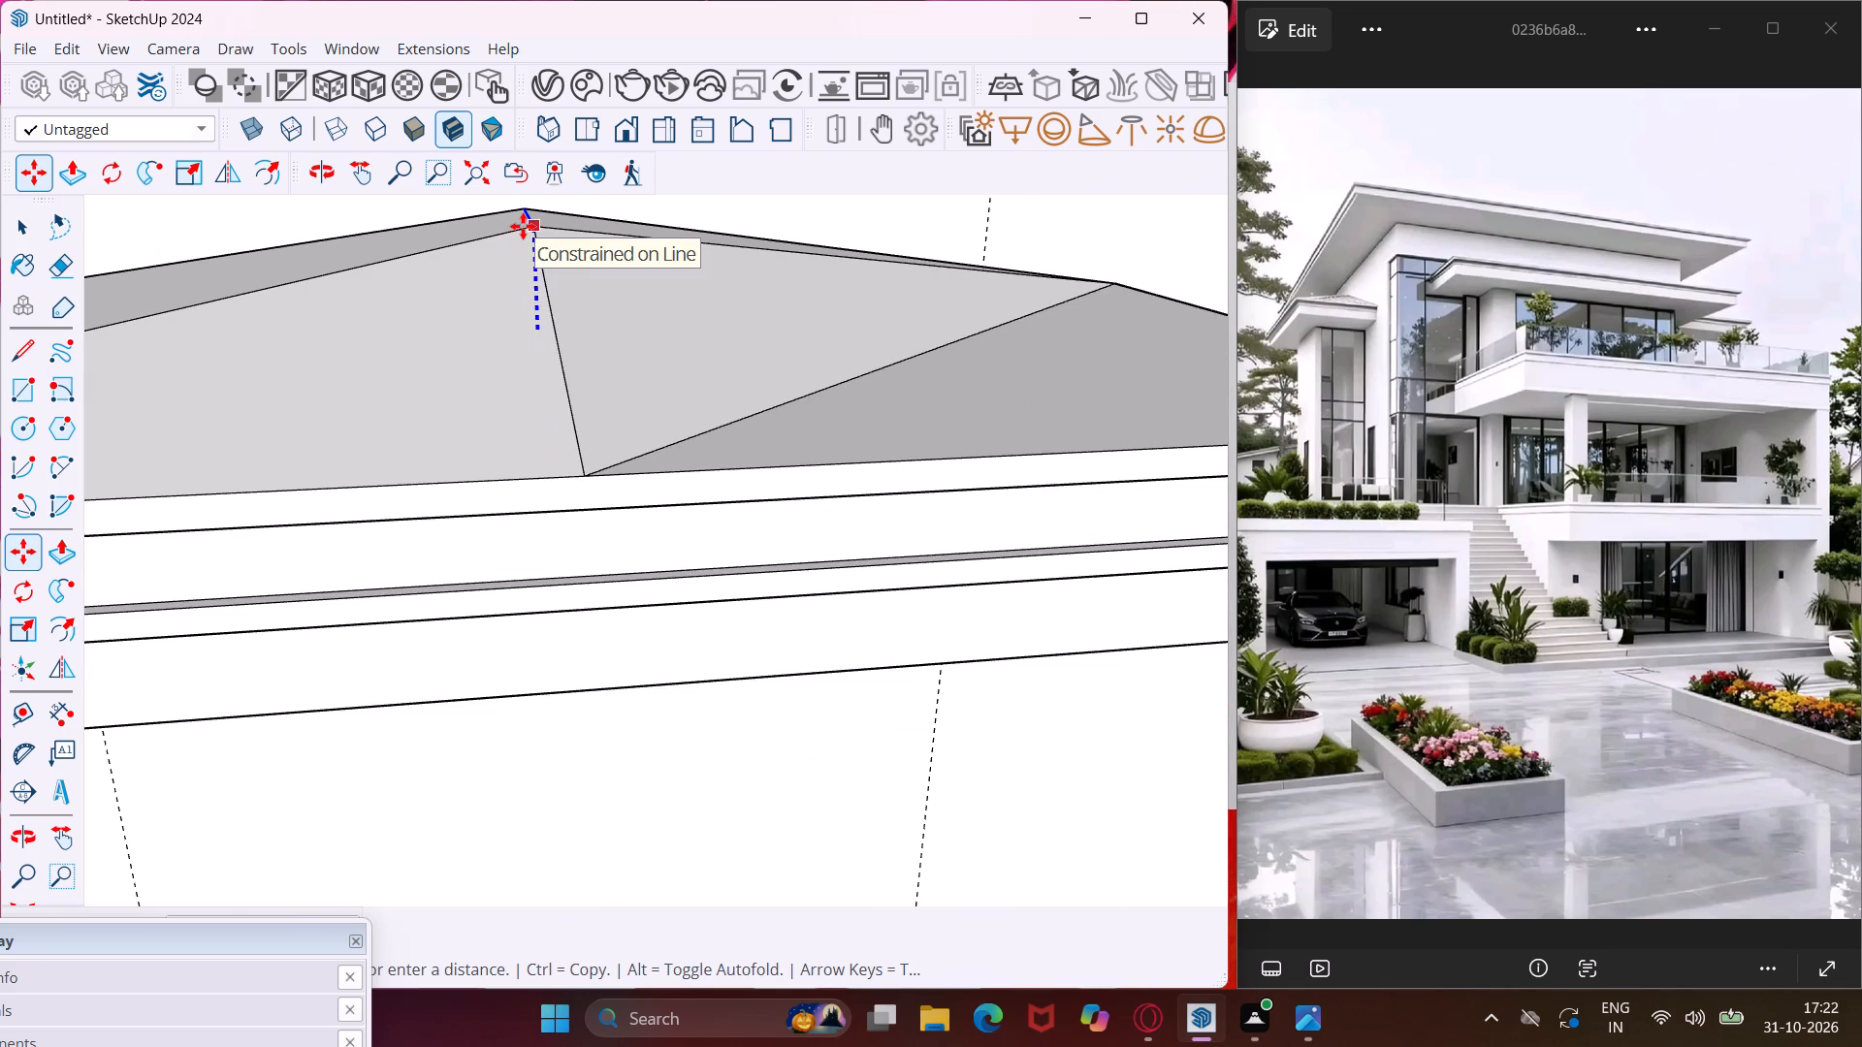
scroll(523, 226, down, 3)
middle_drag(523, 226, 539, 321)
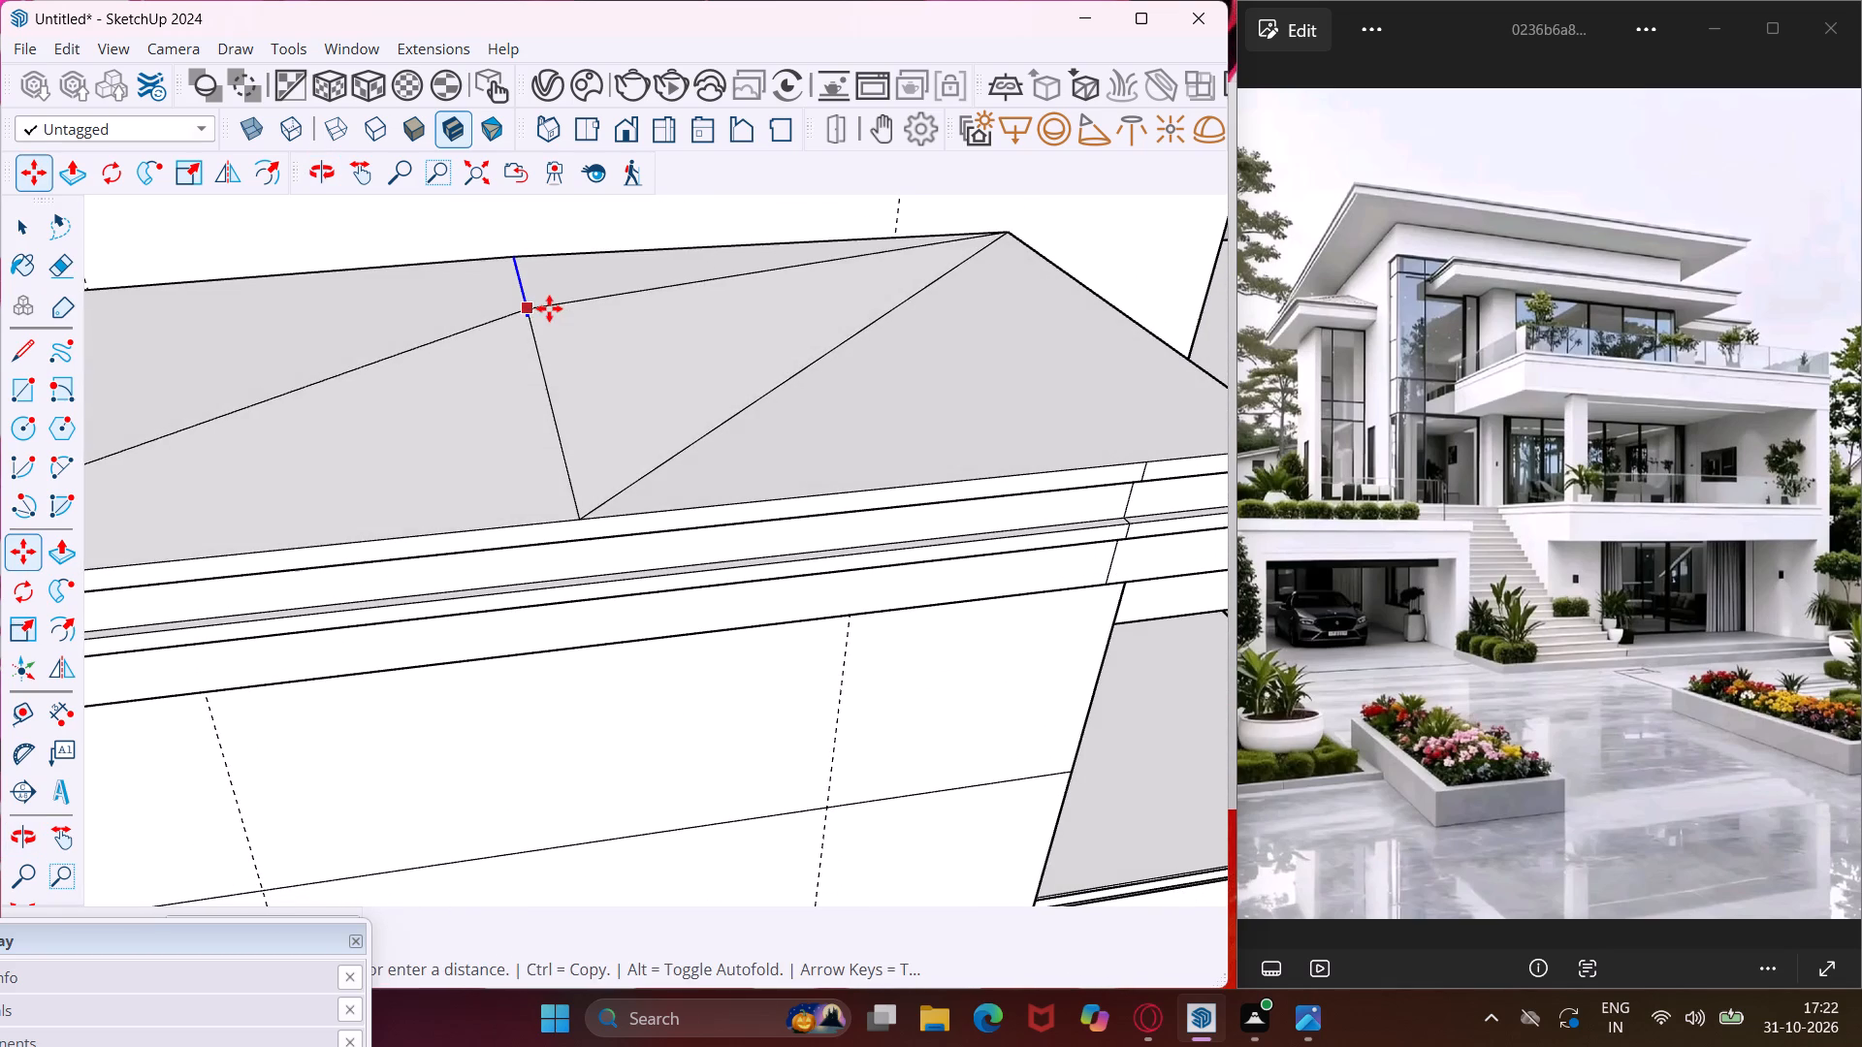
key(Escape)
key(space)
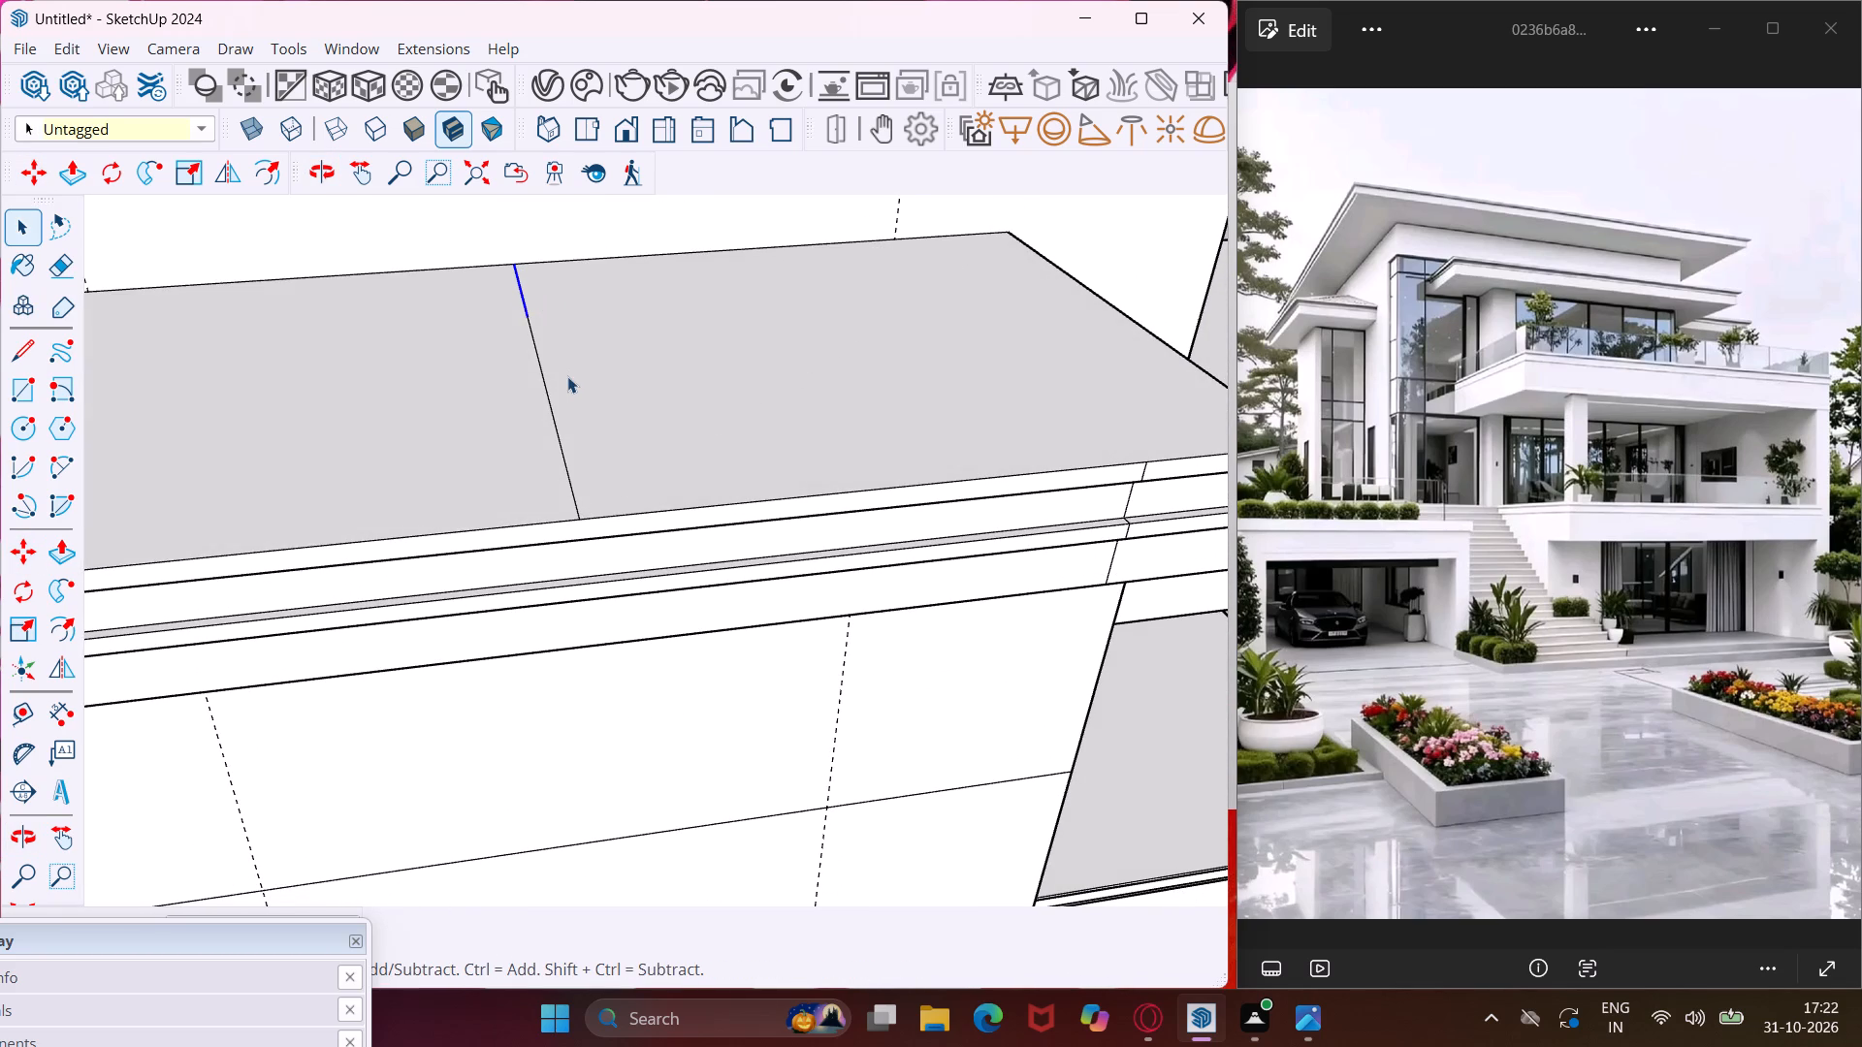
Erase the long front segment of the dividing line on the slab's top face, keeping the short wall-side segment.
key(e)
click(553, 417)
key(Escape)
key(space)
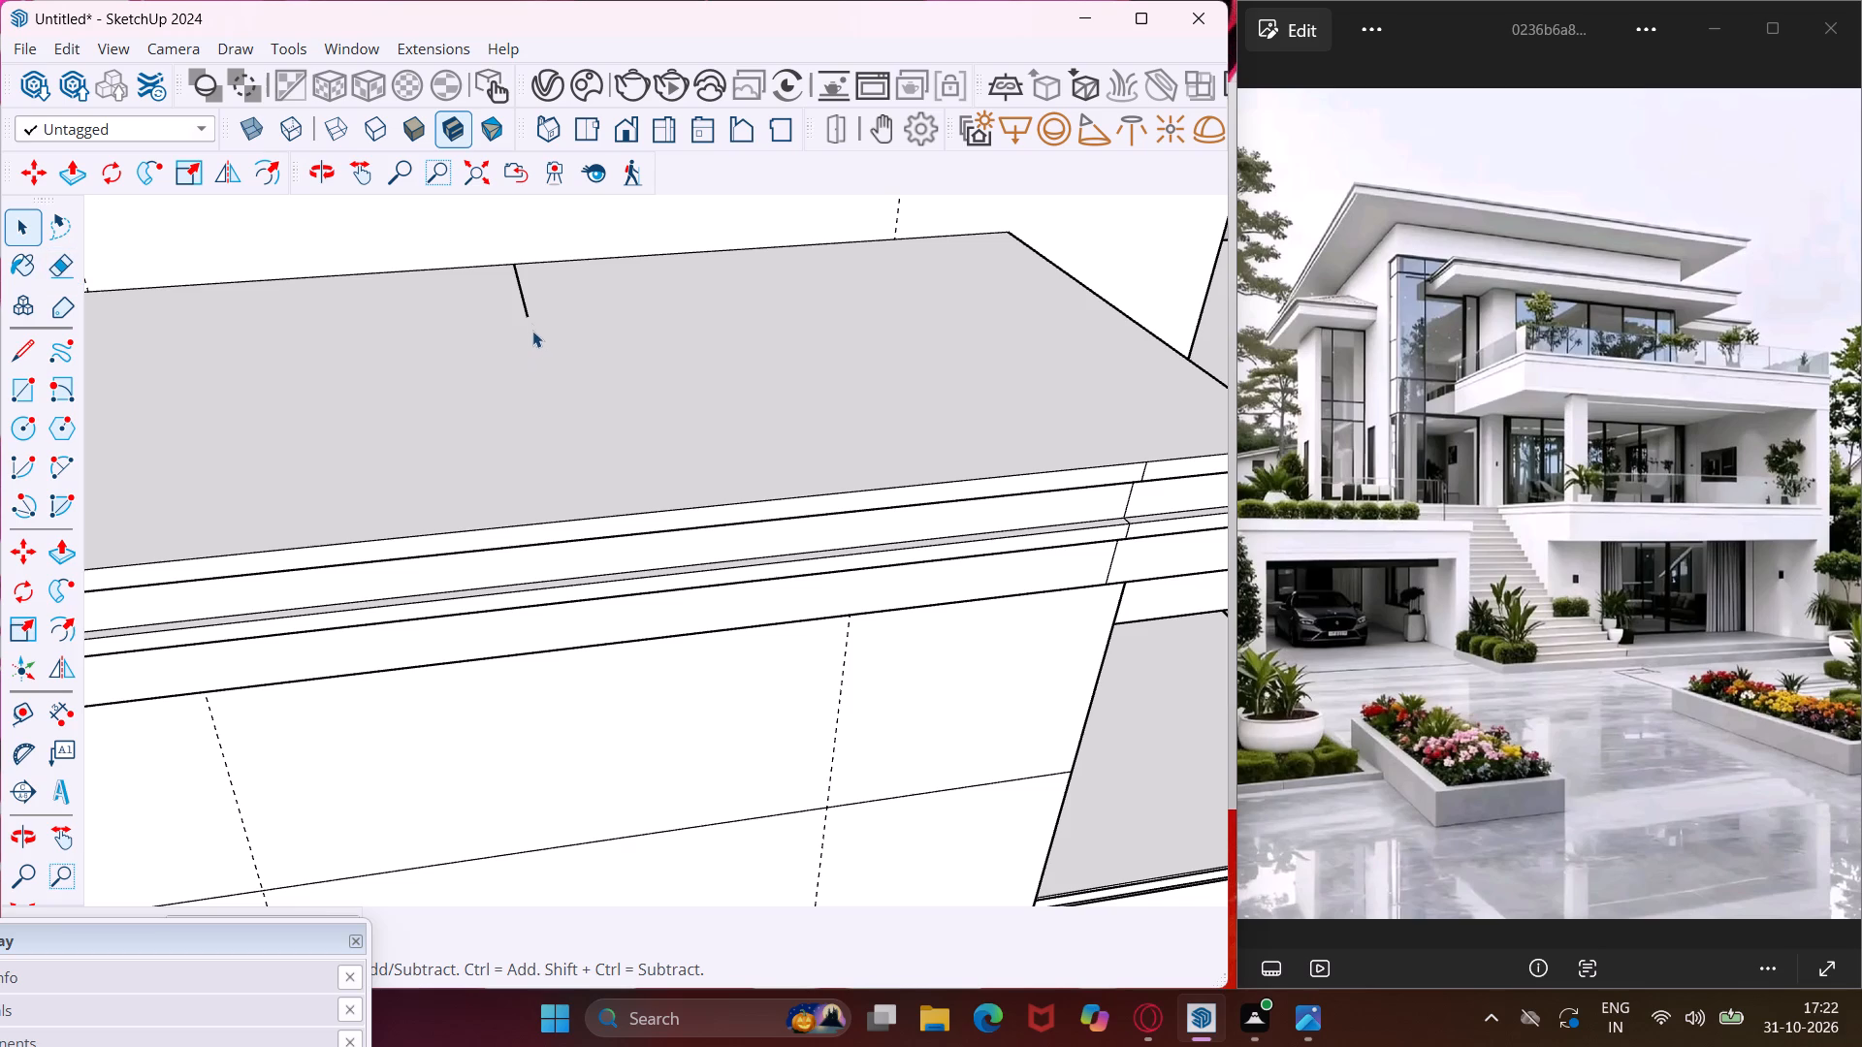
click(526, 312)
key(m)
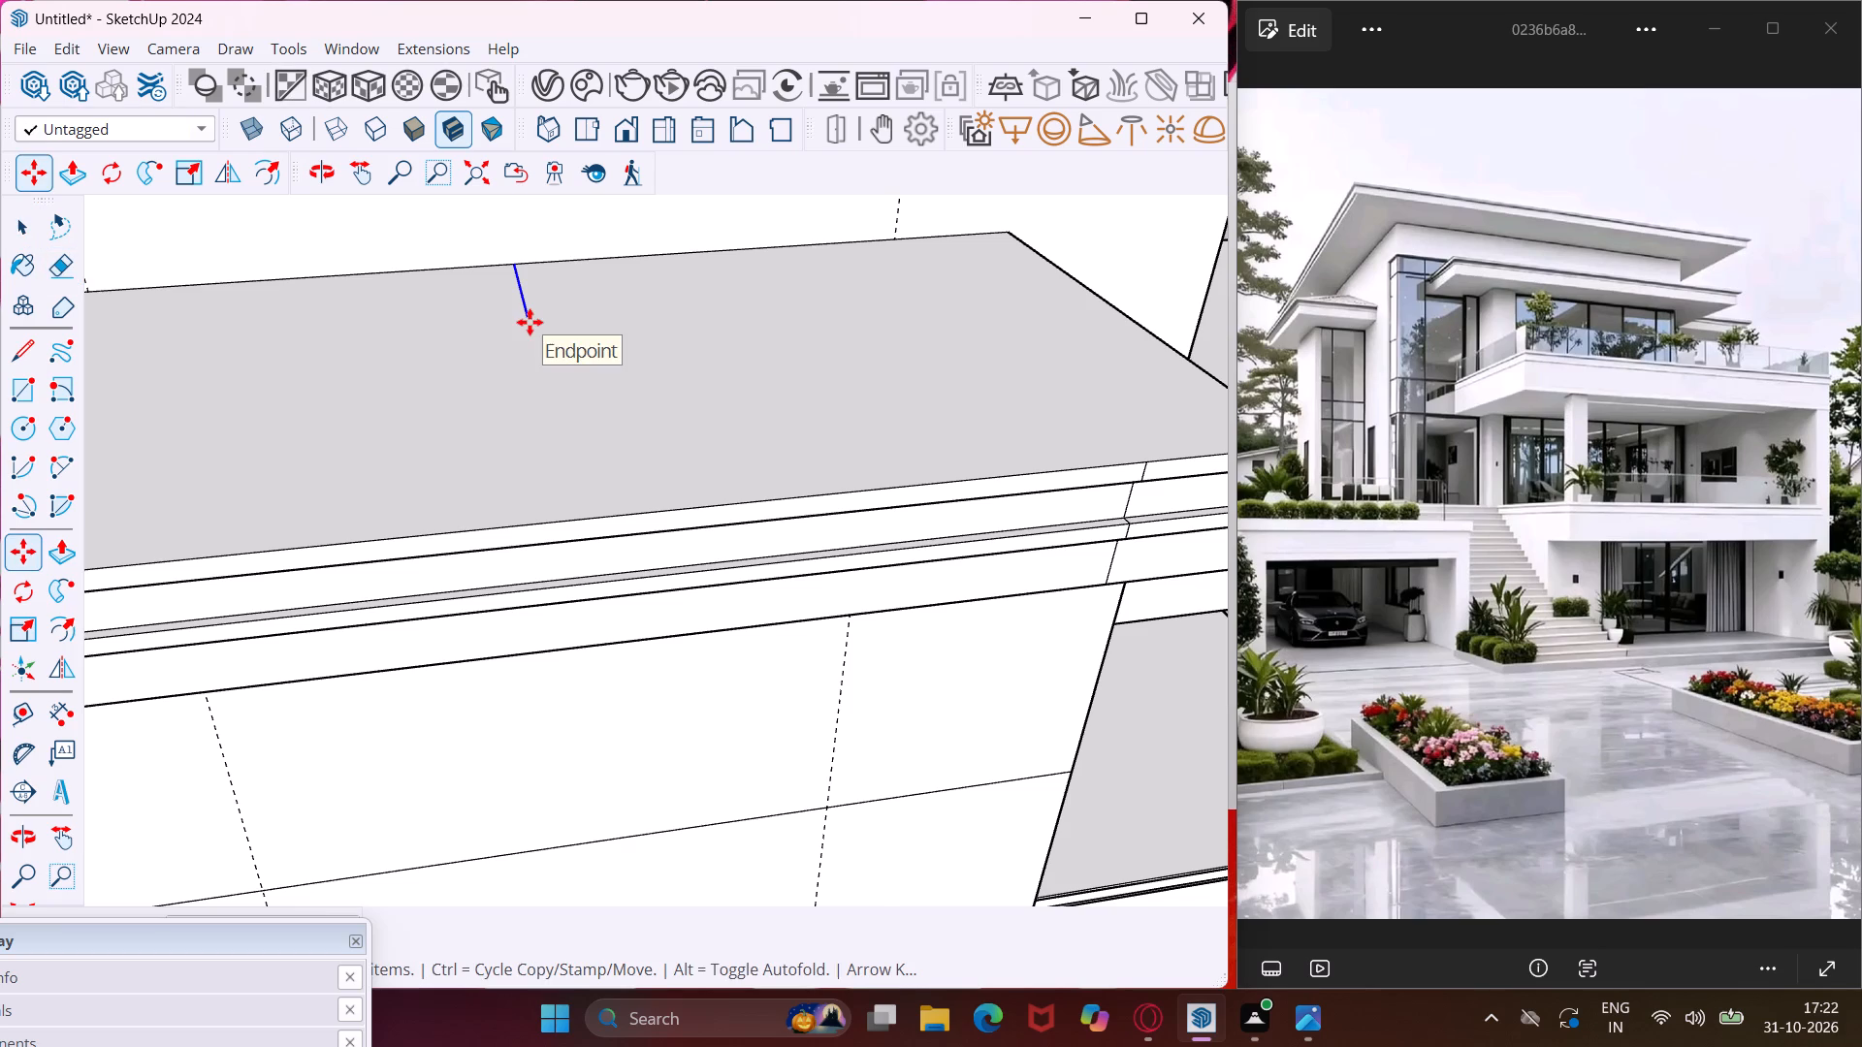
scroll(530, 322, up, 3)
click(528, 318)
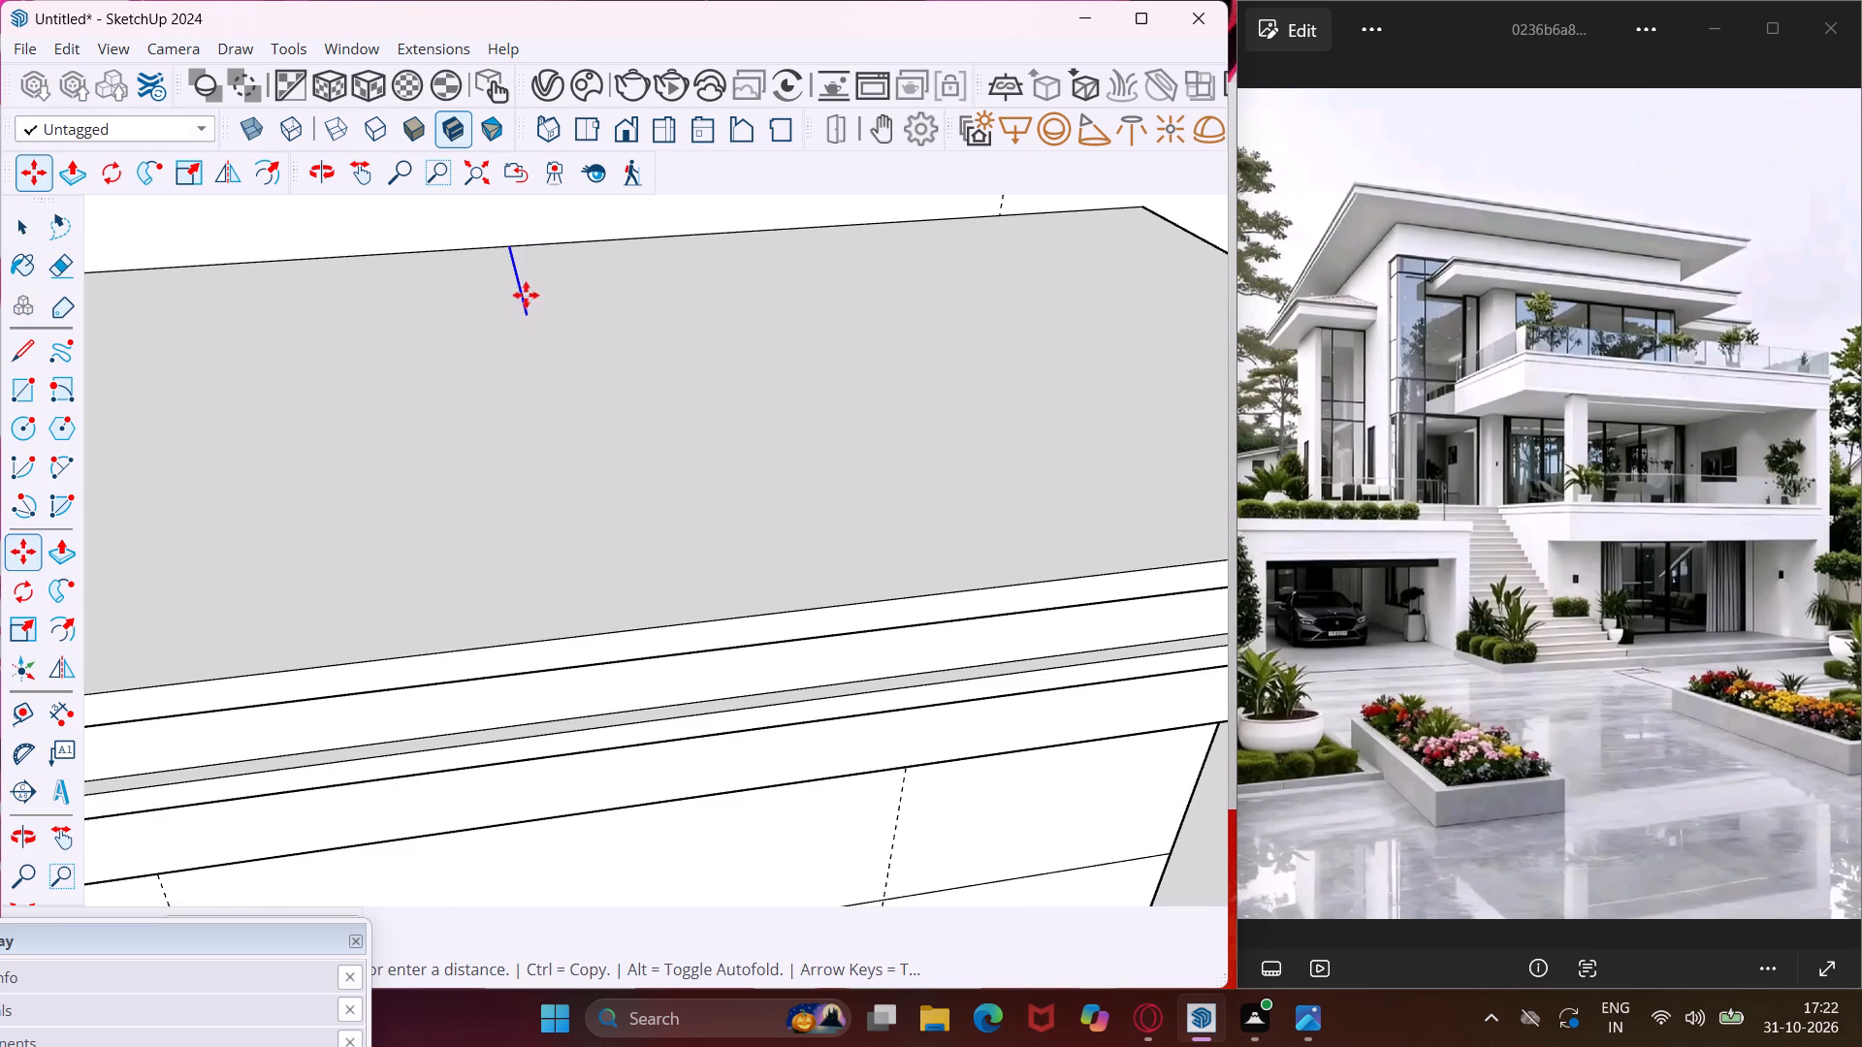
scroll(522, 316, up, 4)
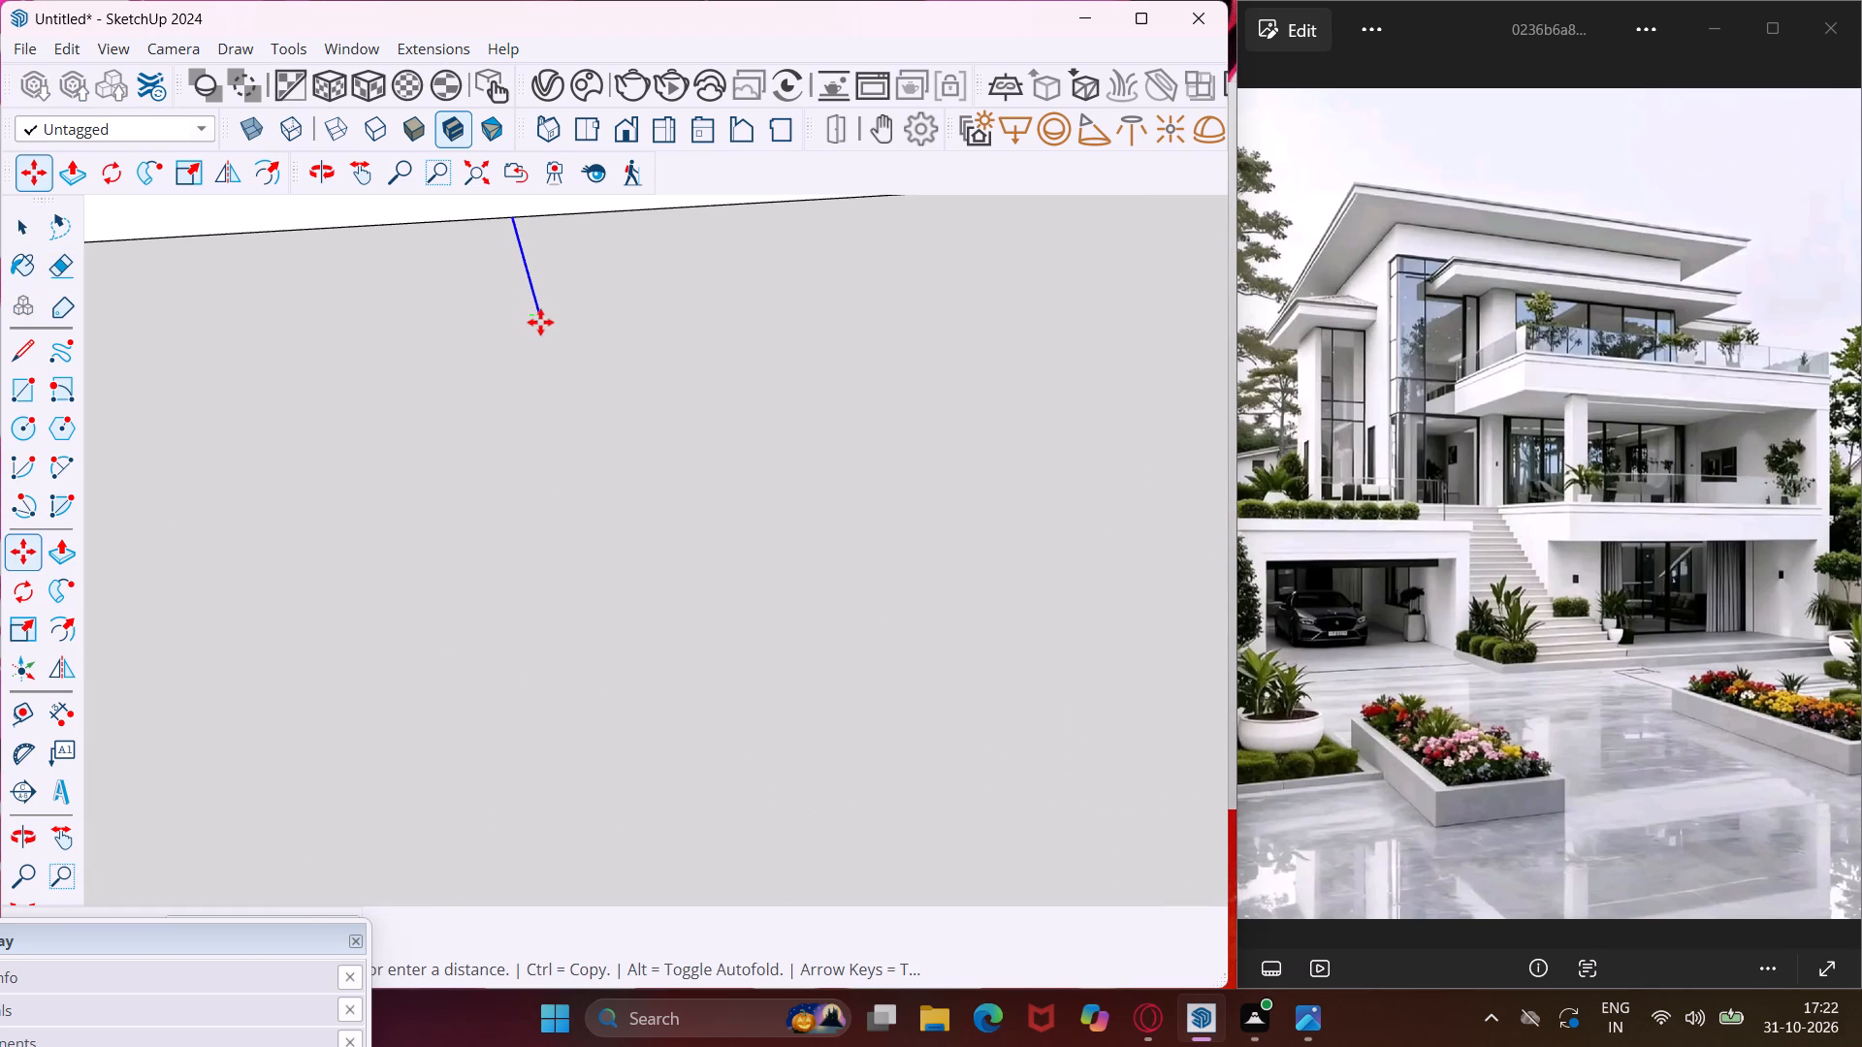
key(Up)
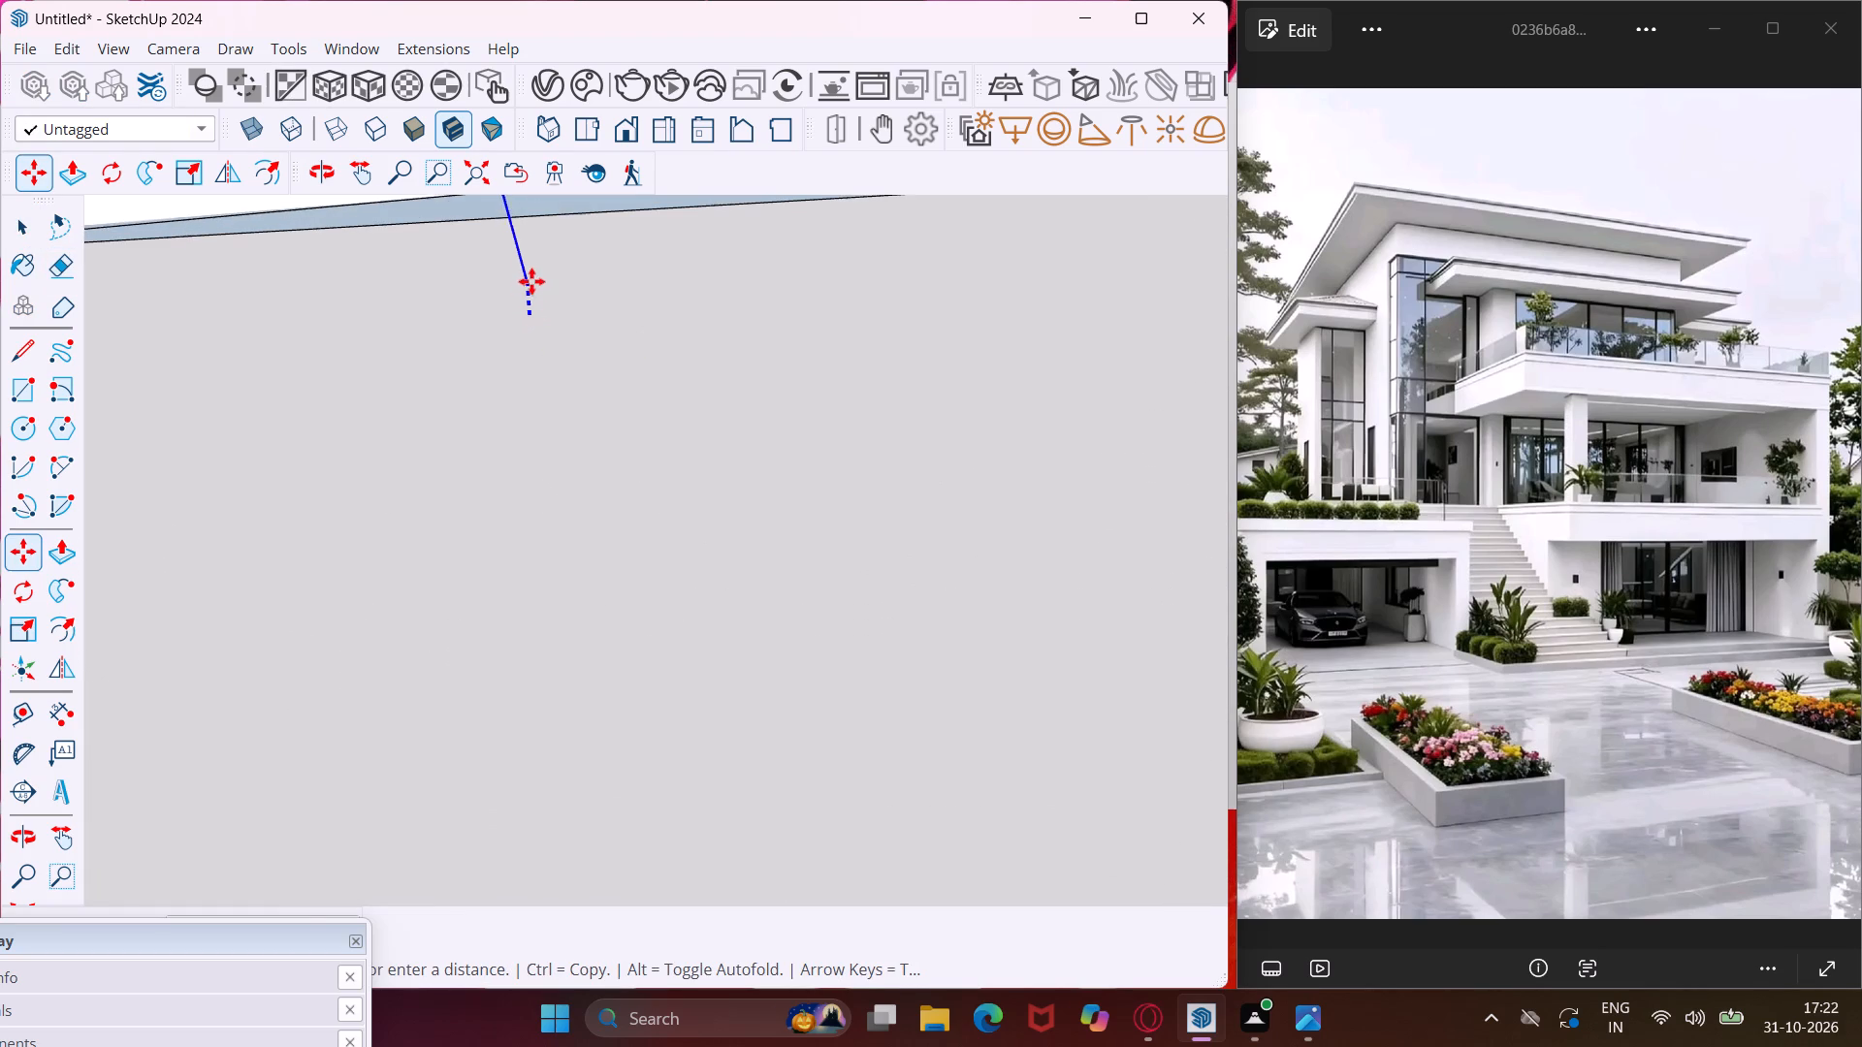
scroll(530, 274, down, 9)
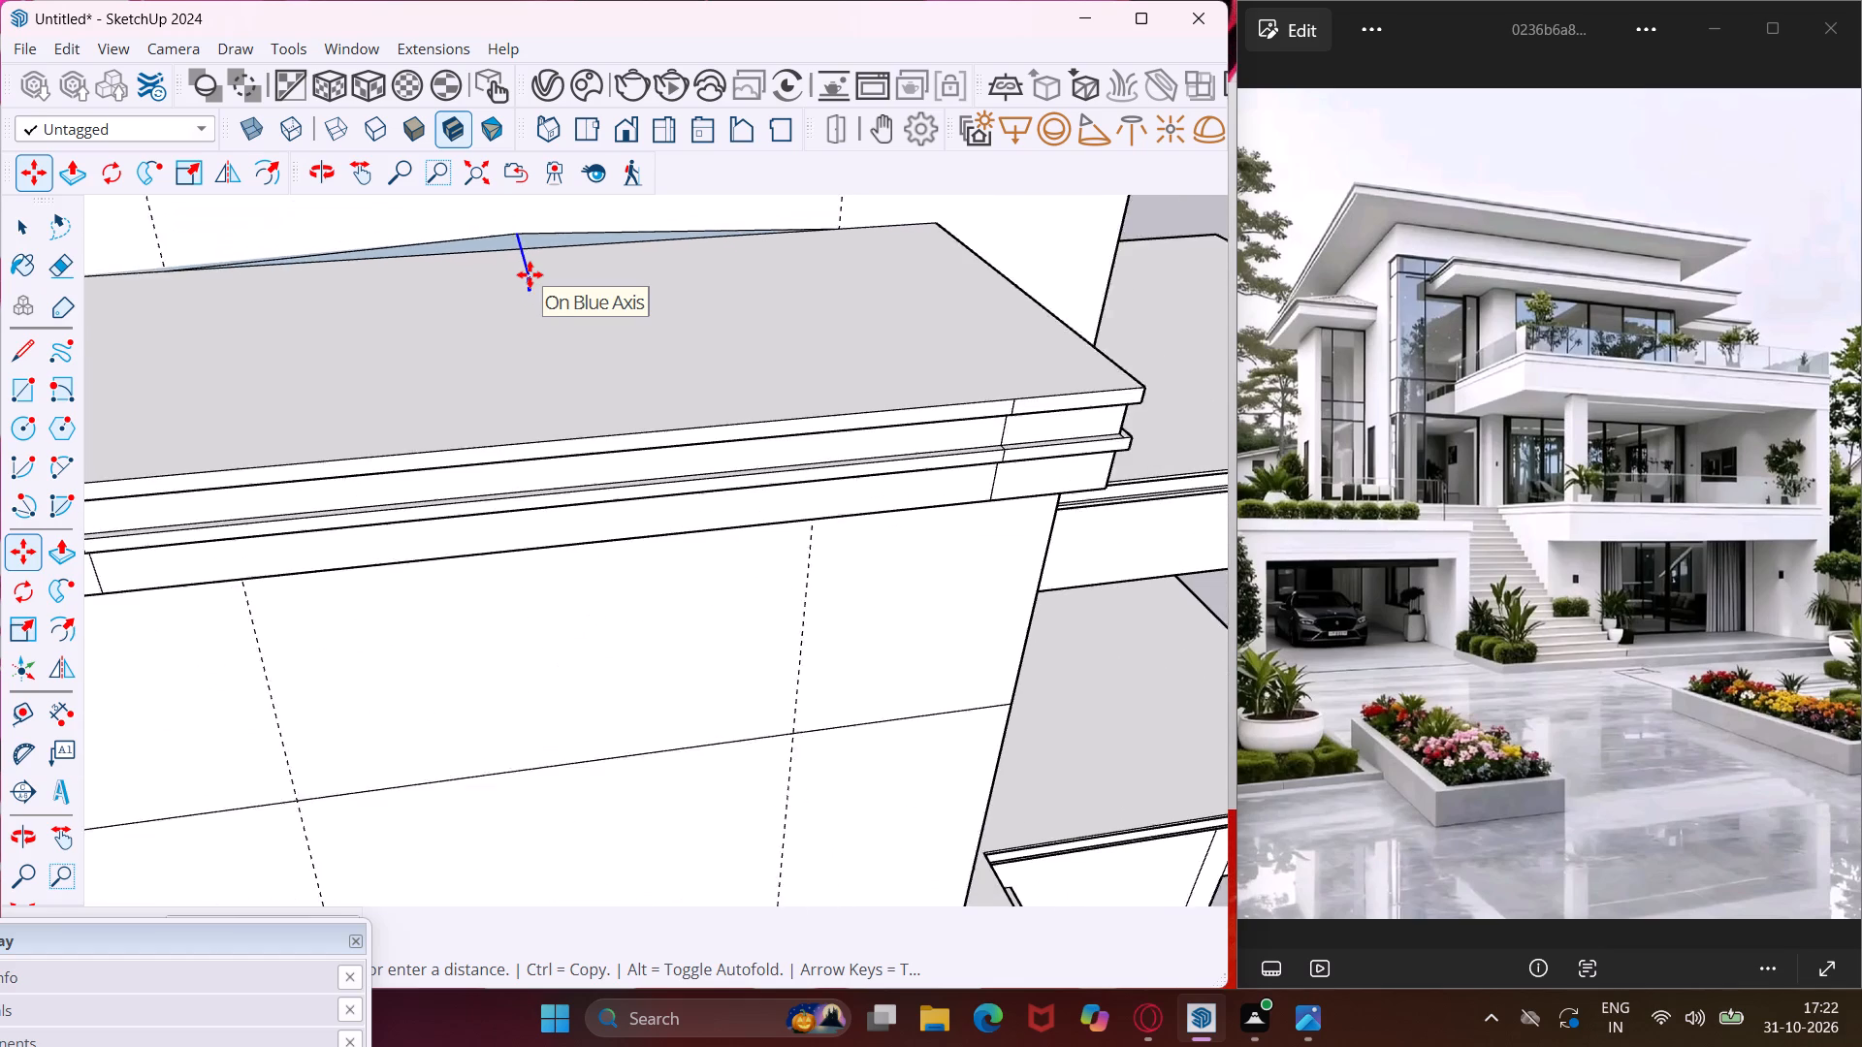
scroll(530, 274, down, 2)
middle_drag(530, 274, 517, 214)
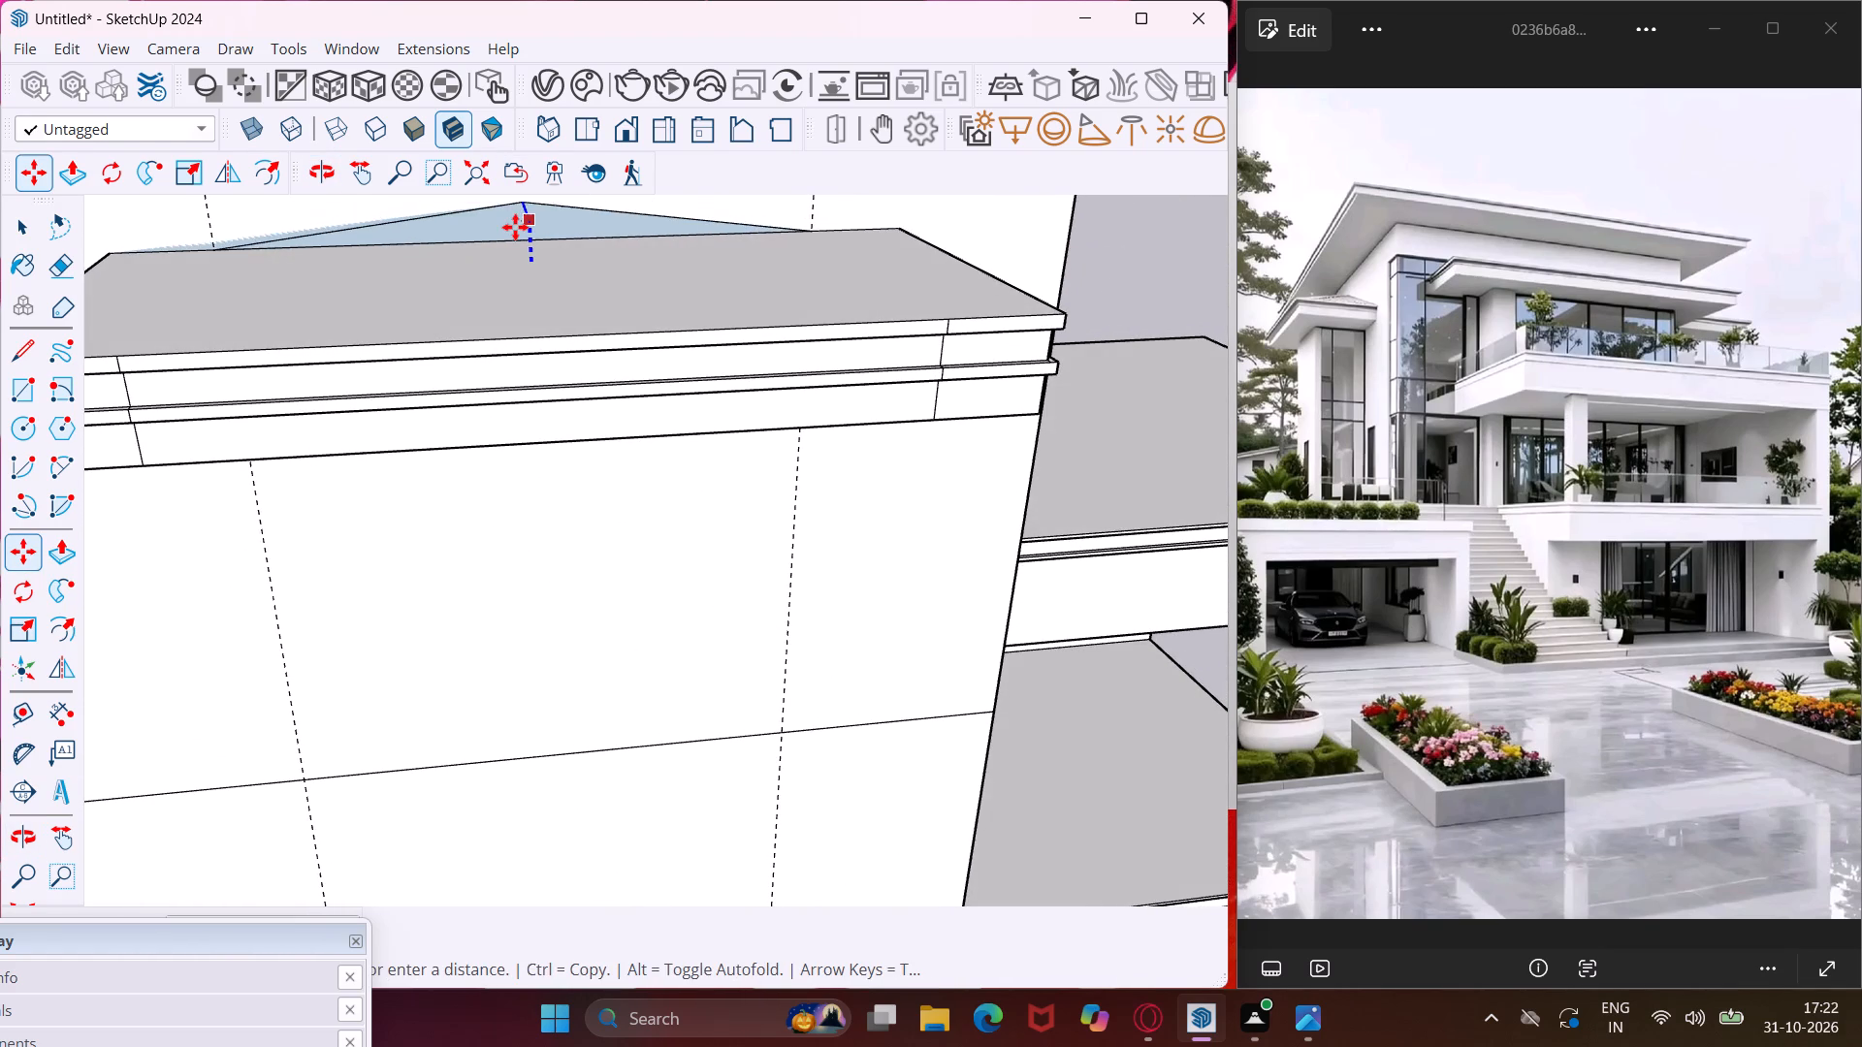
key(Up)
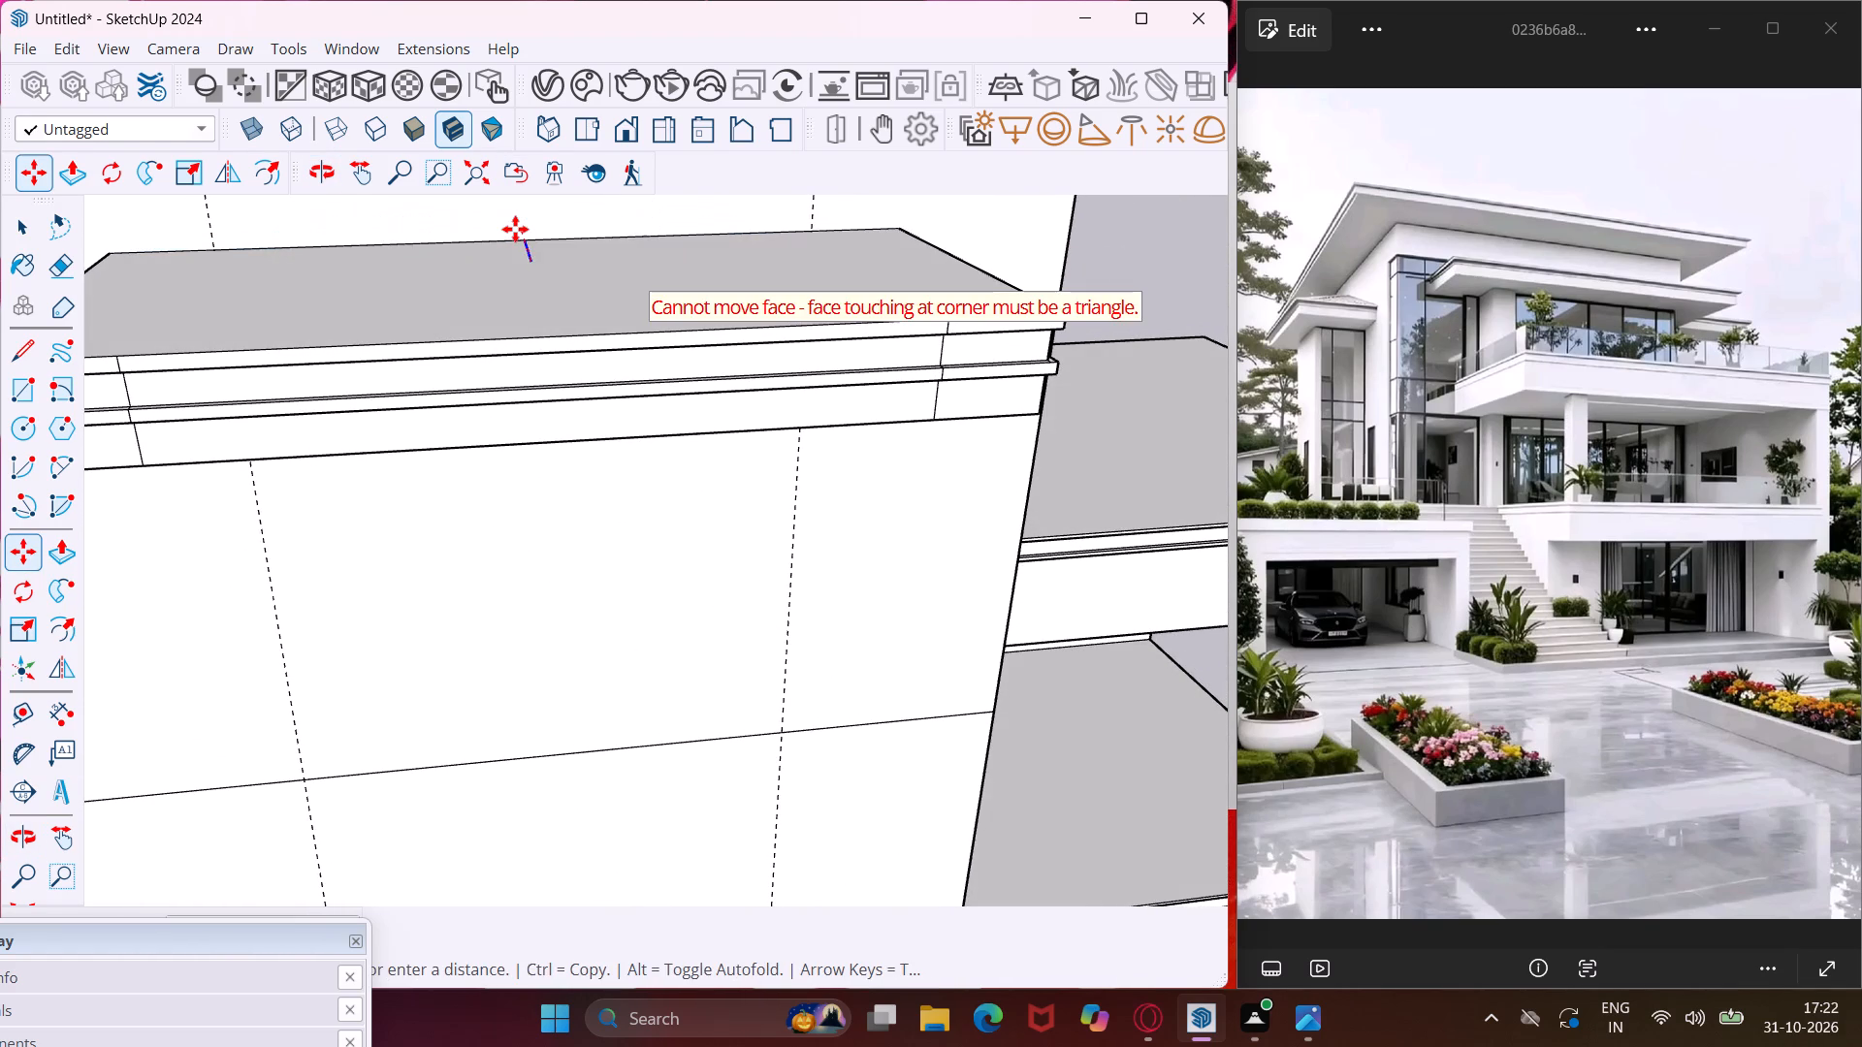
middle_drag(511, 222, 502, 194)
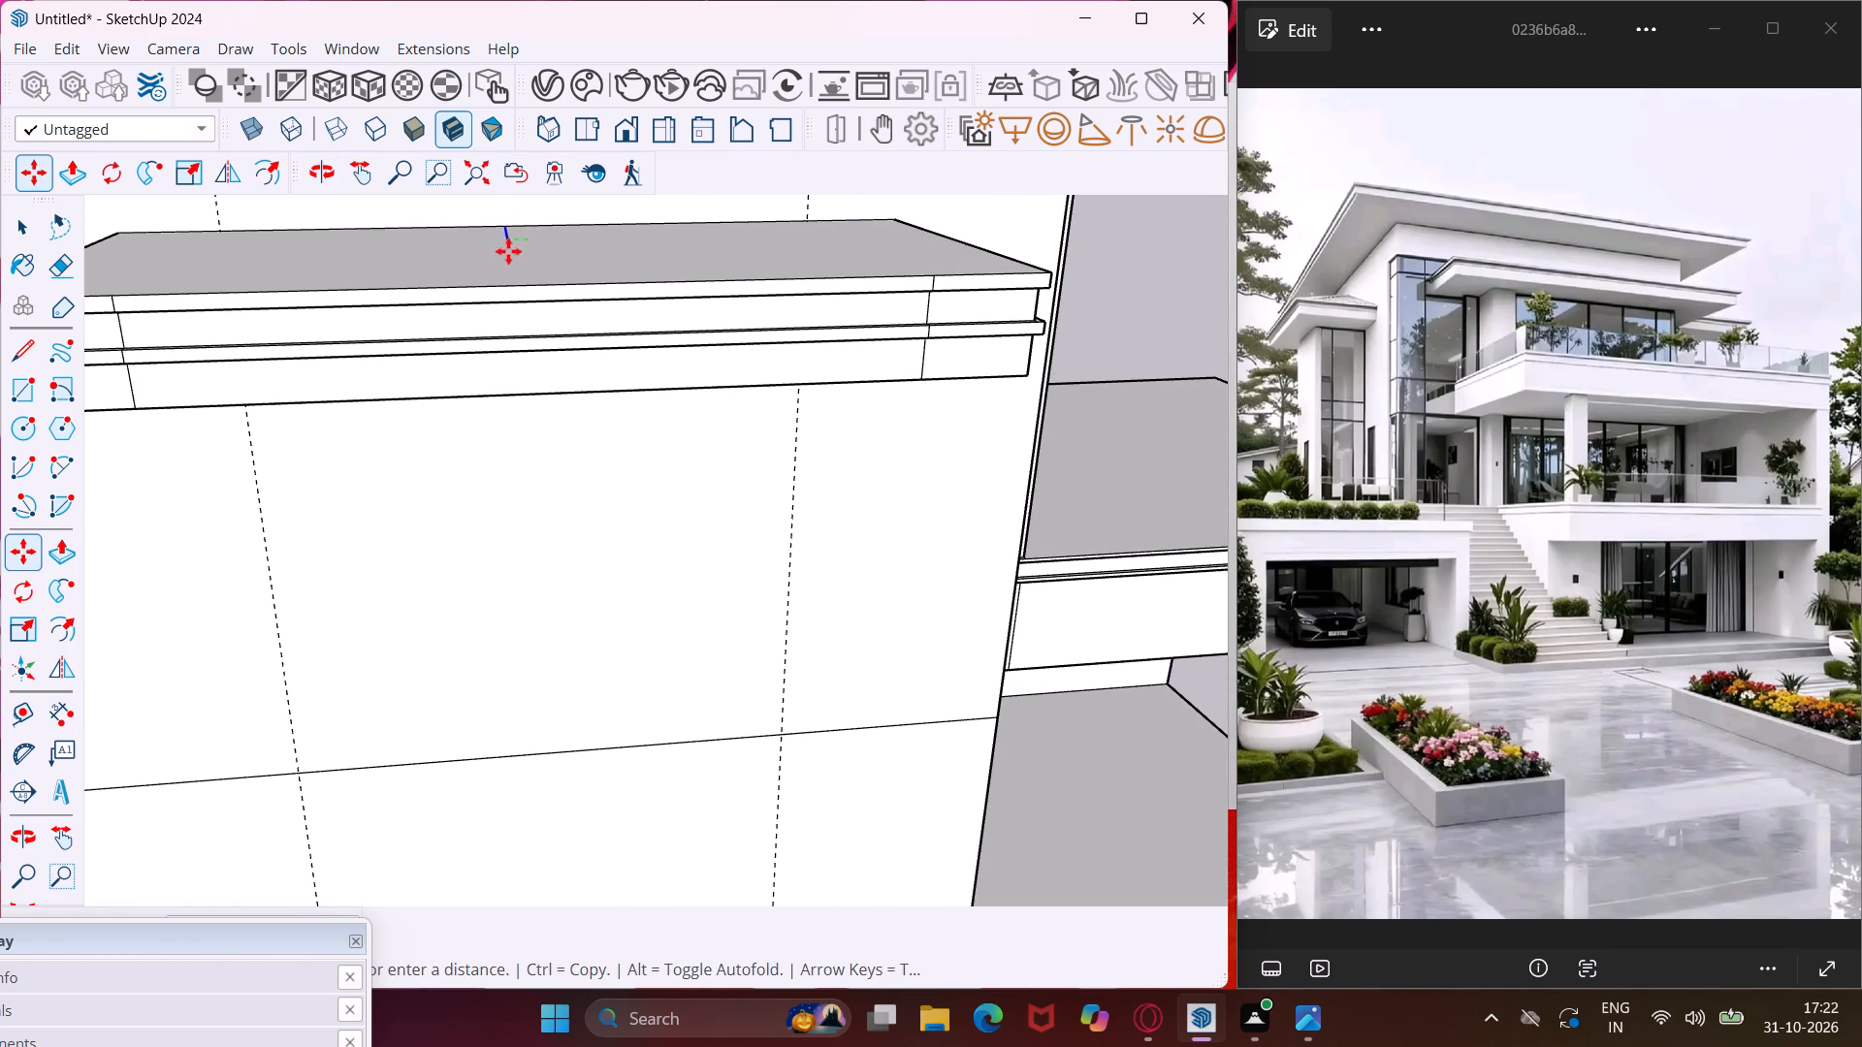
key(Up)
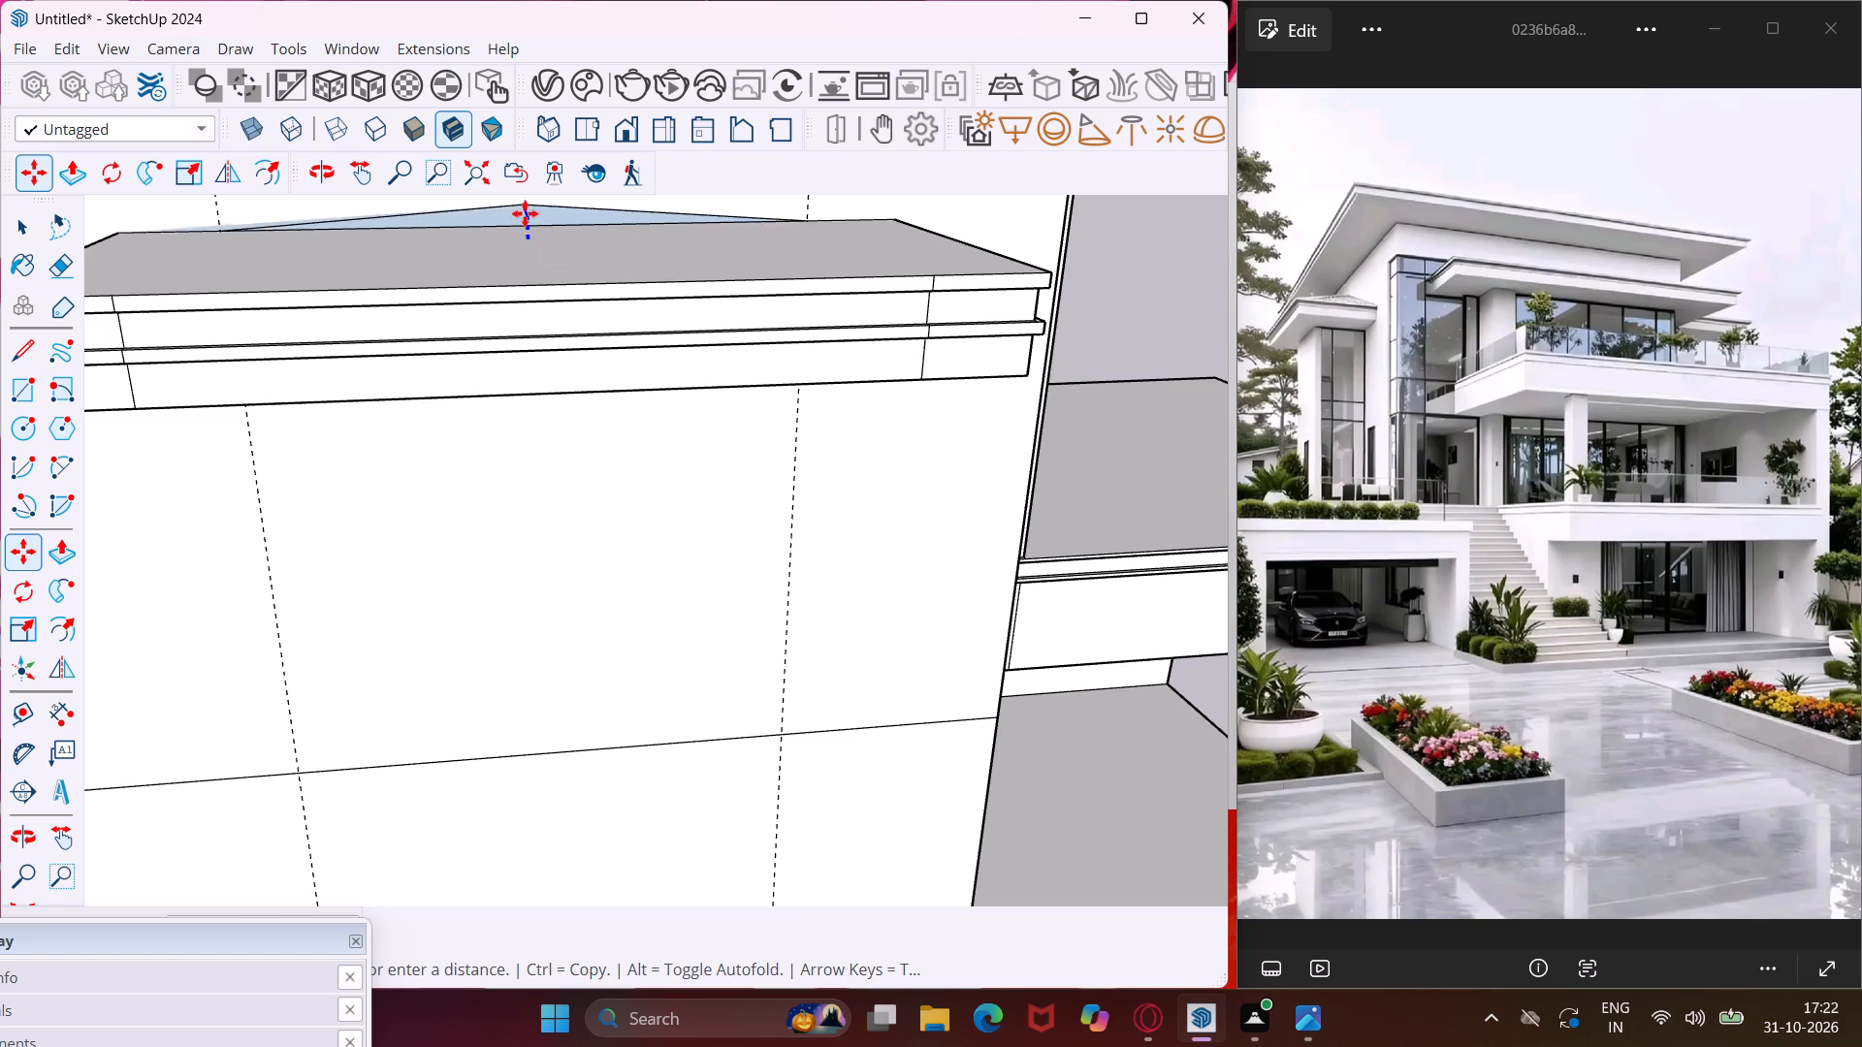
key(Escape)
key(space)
Draw lines joining all four corners of the slab's top face to the front end of the short middle line.
middle_drag(511, 245, 550, 342)
scroll(563, 378, down, 5)
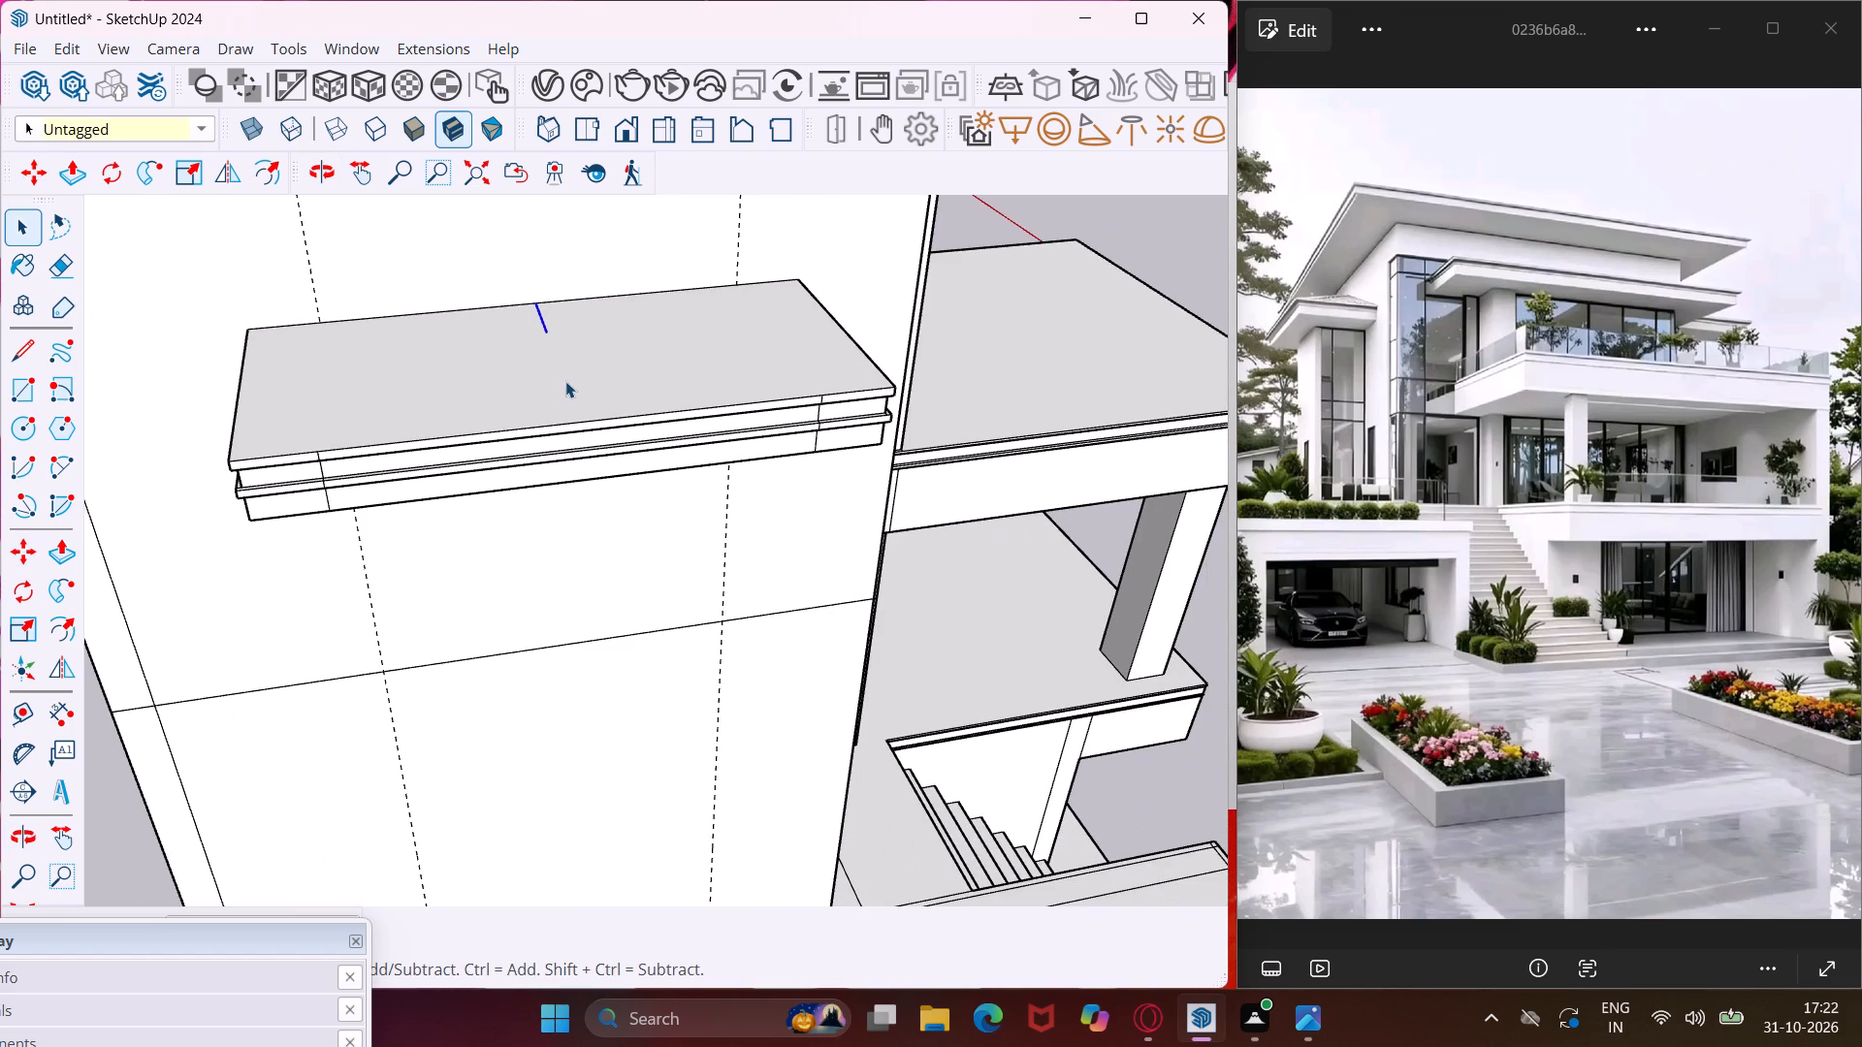
click(23, 366)
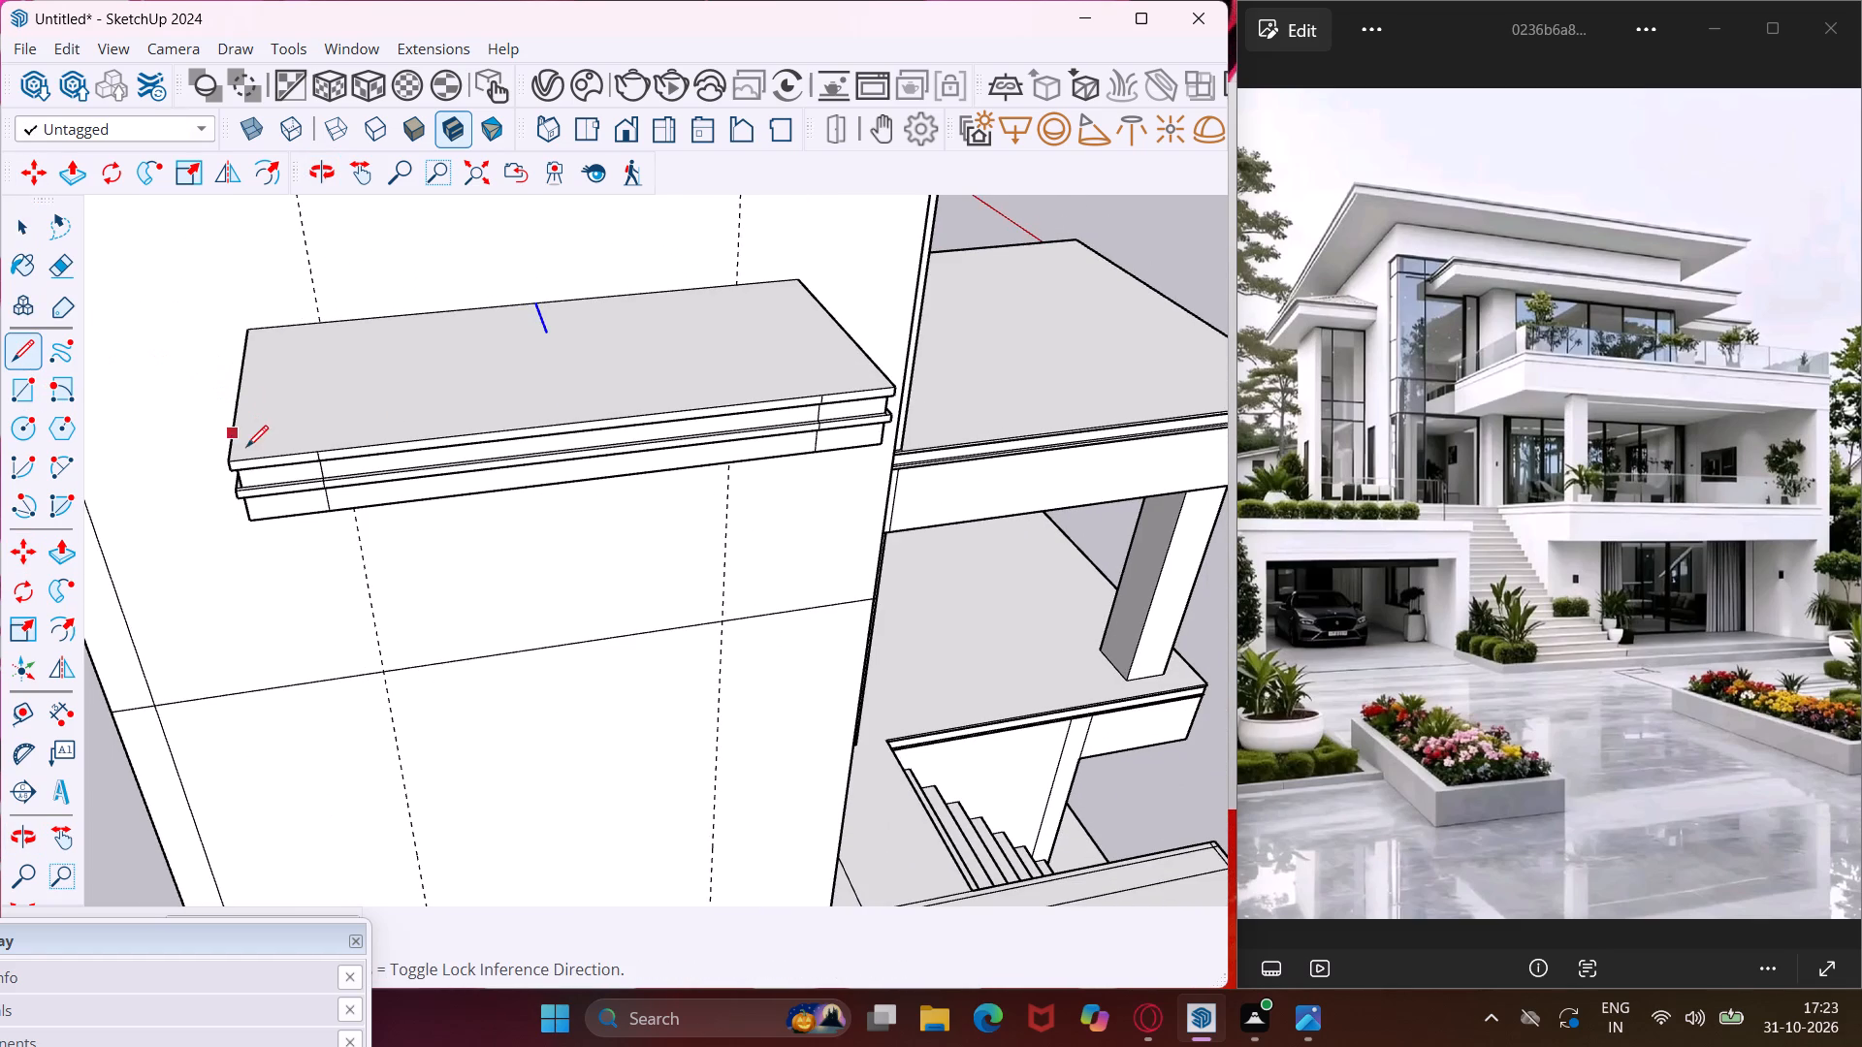
click(226, 460)
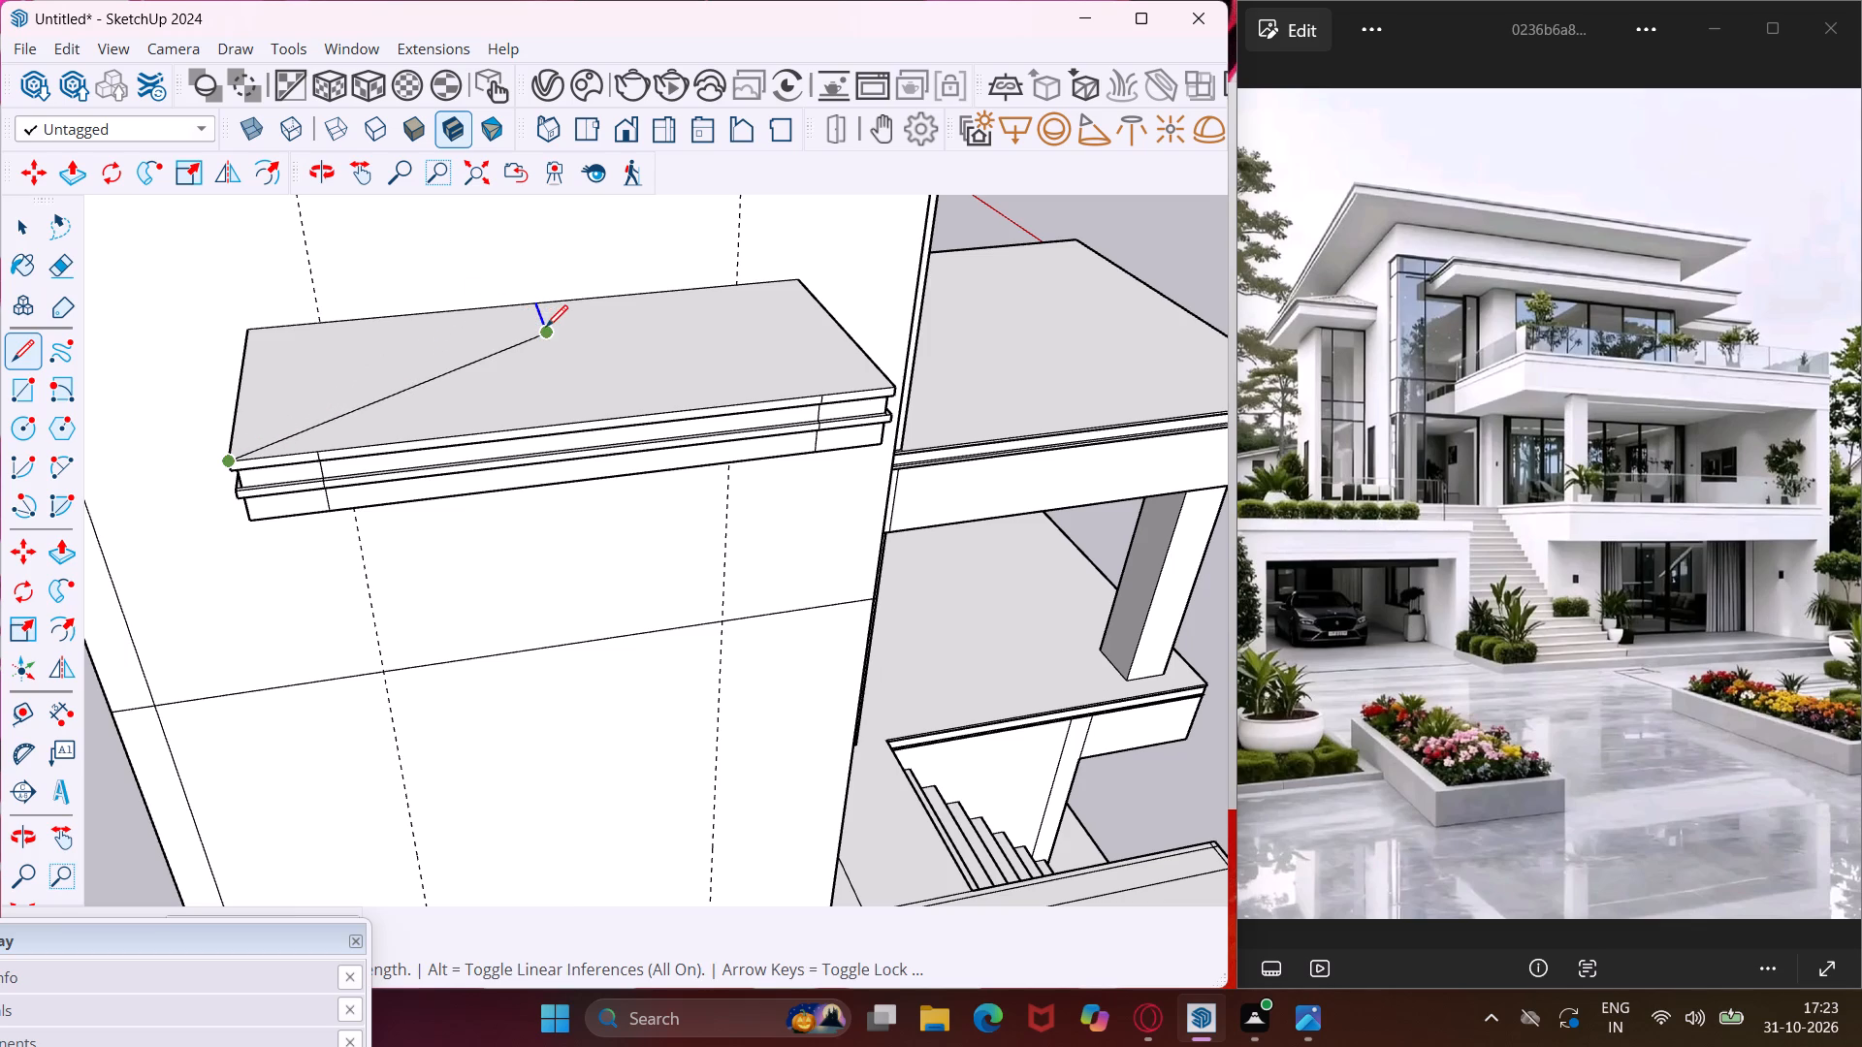
click(546, 327)
click(542, 336)
click(889, 387)
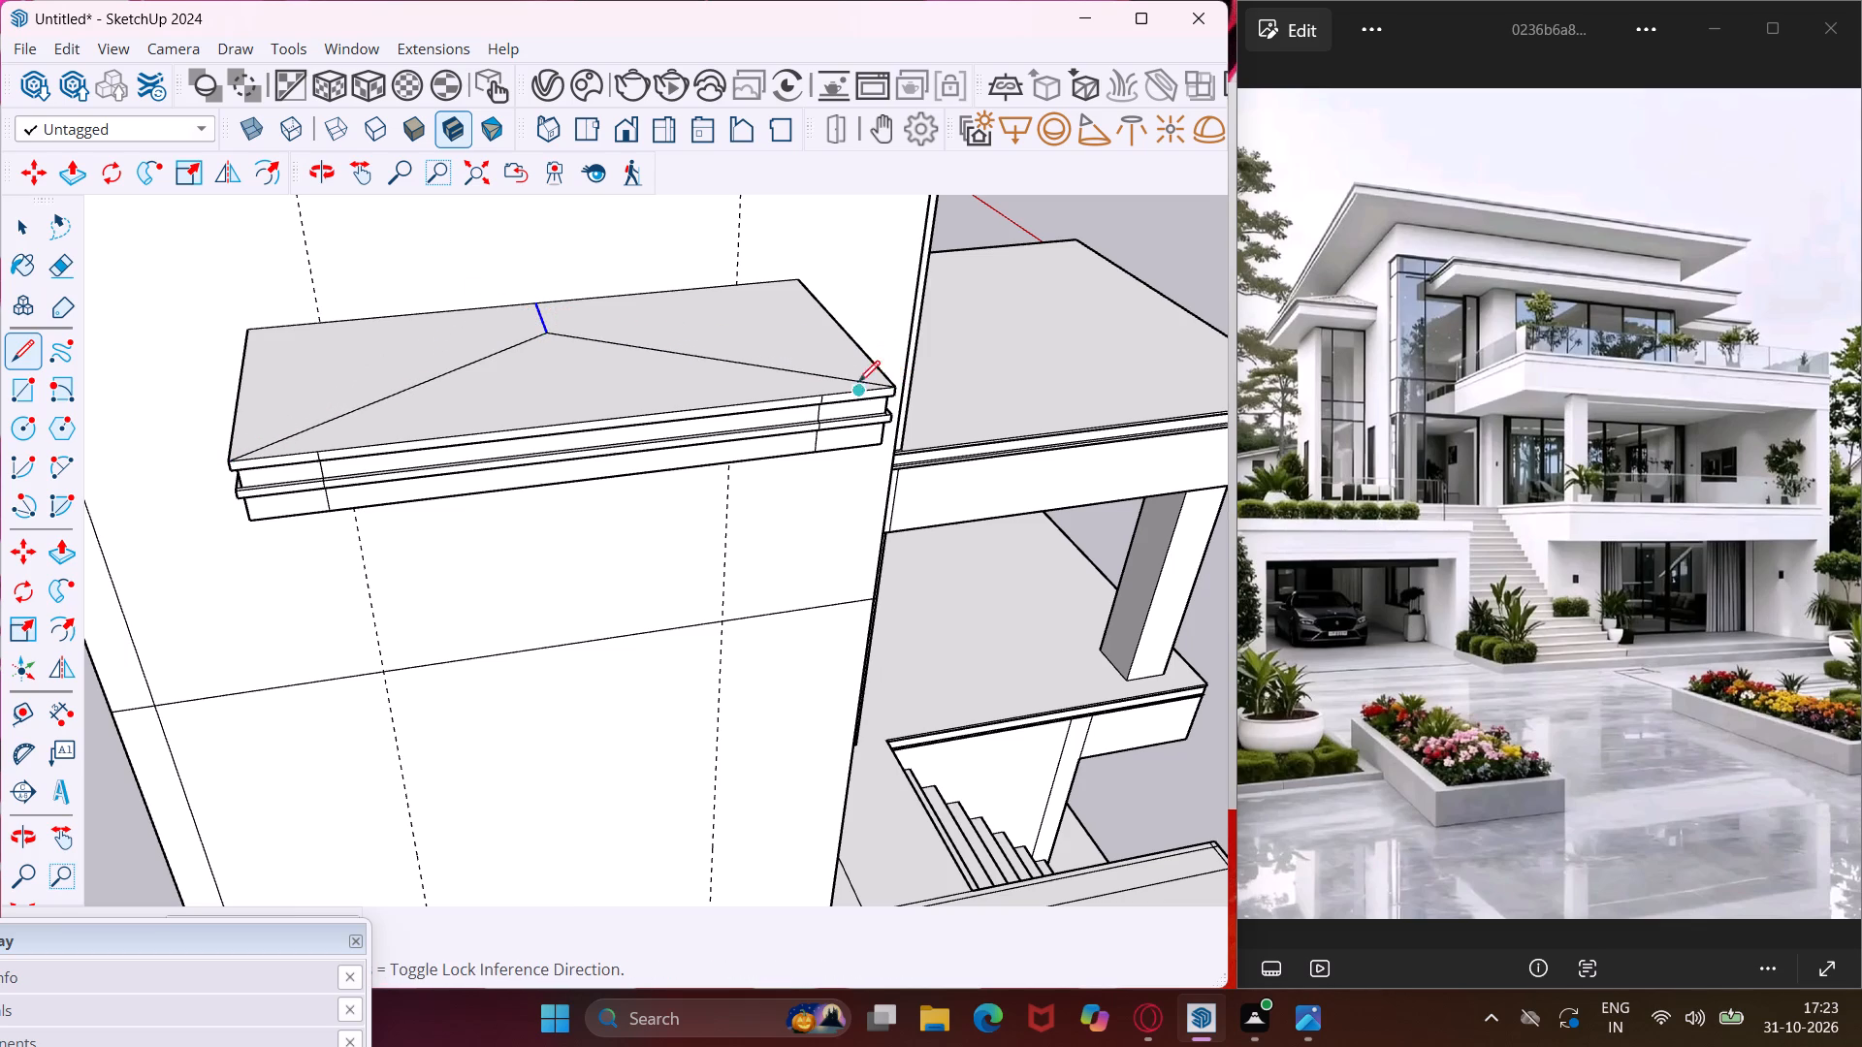
click(548, 333)
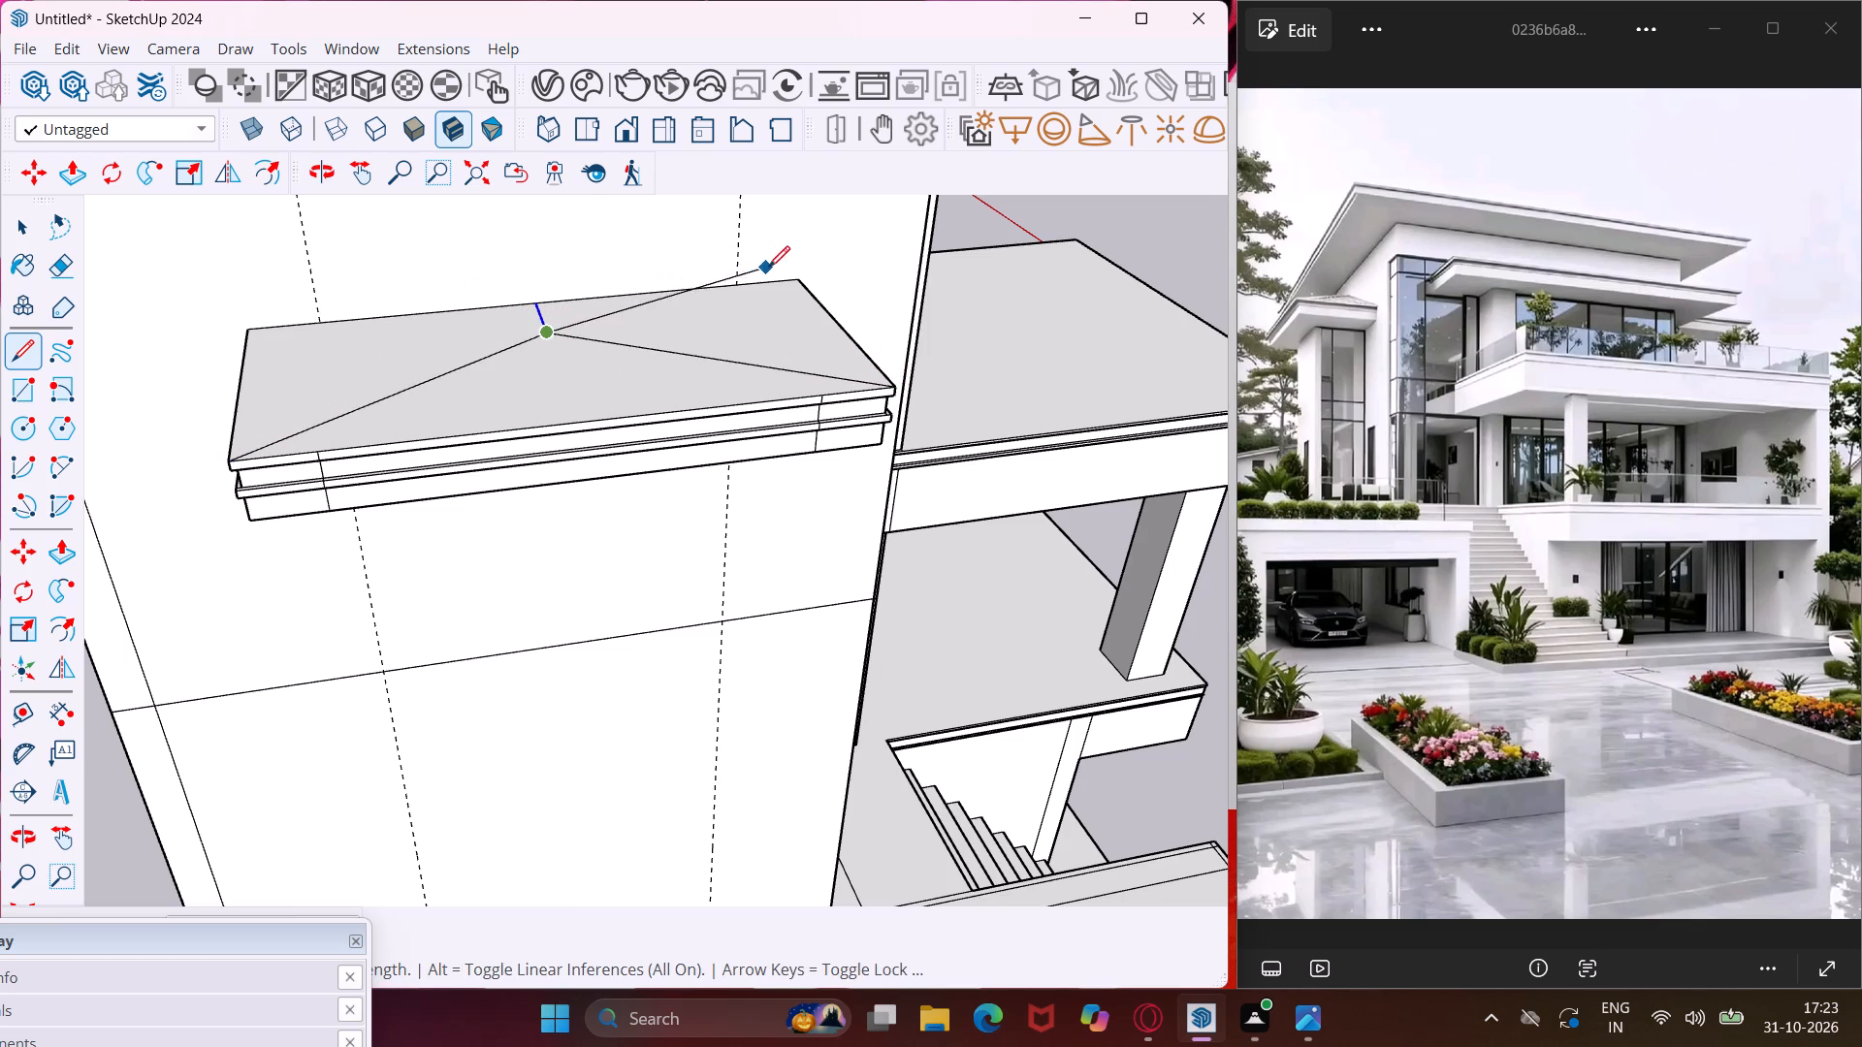
click(800, 278)
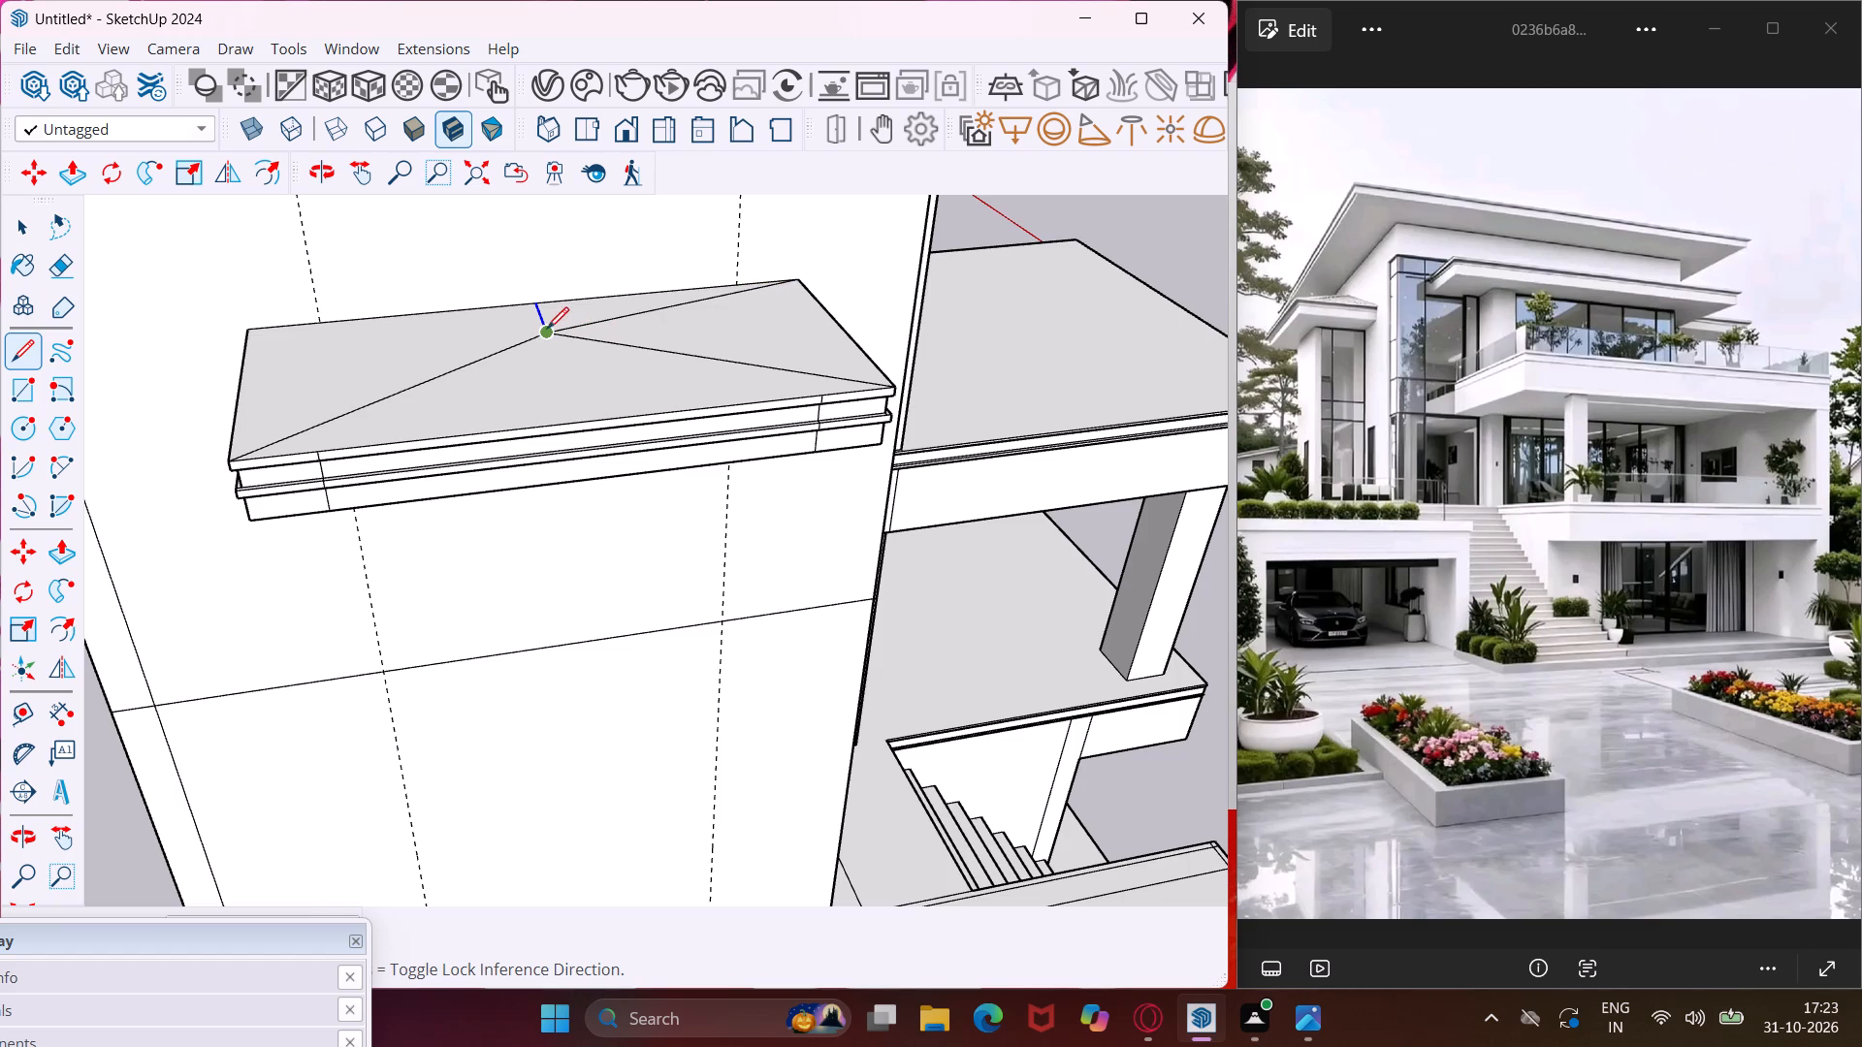
click(552, 329)
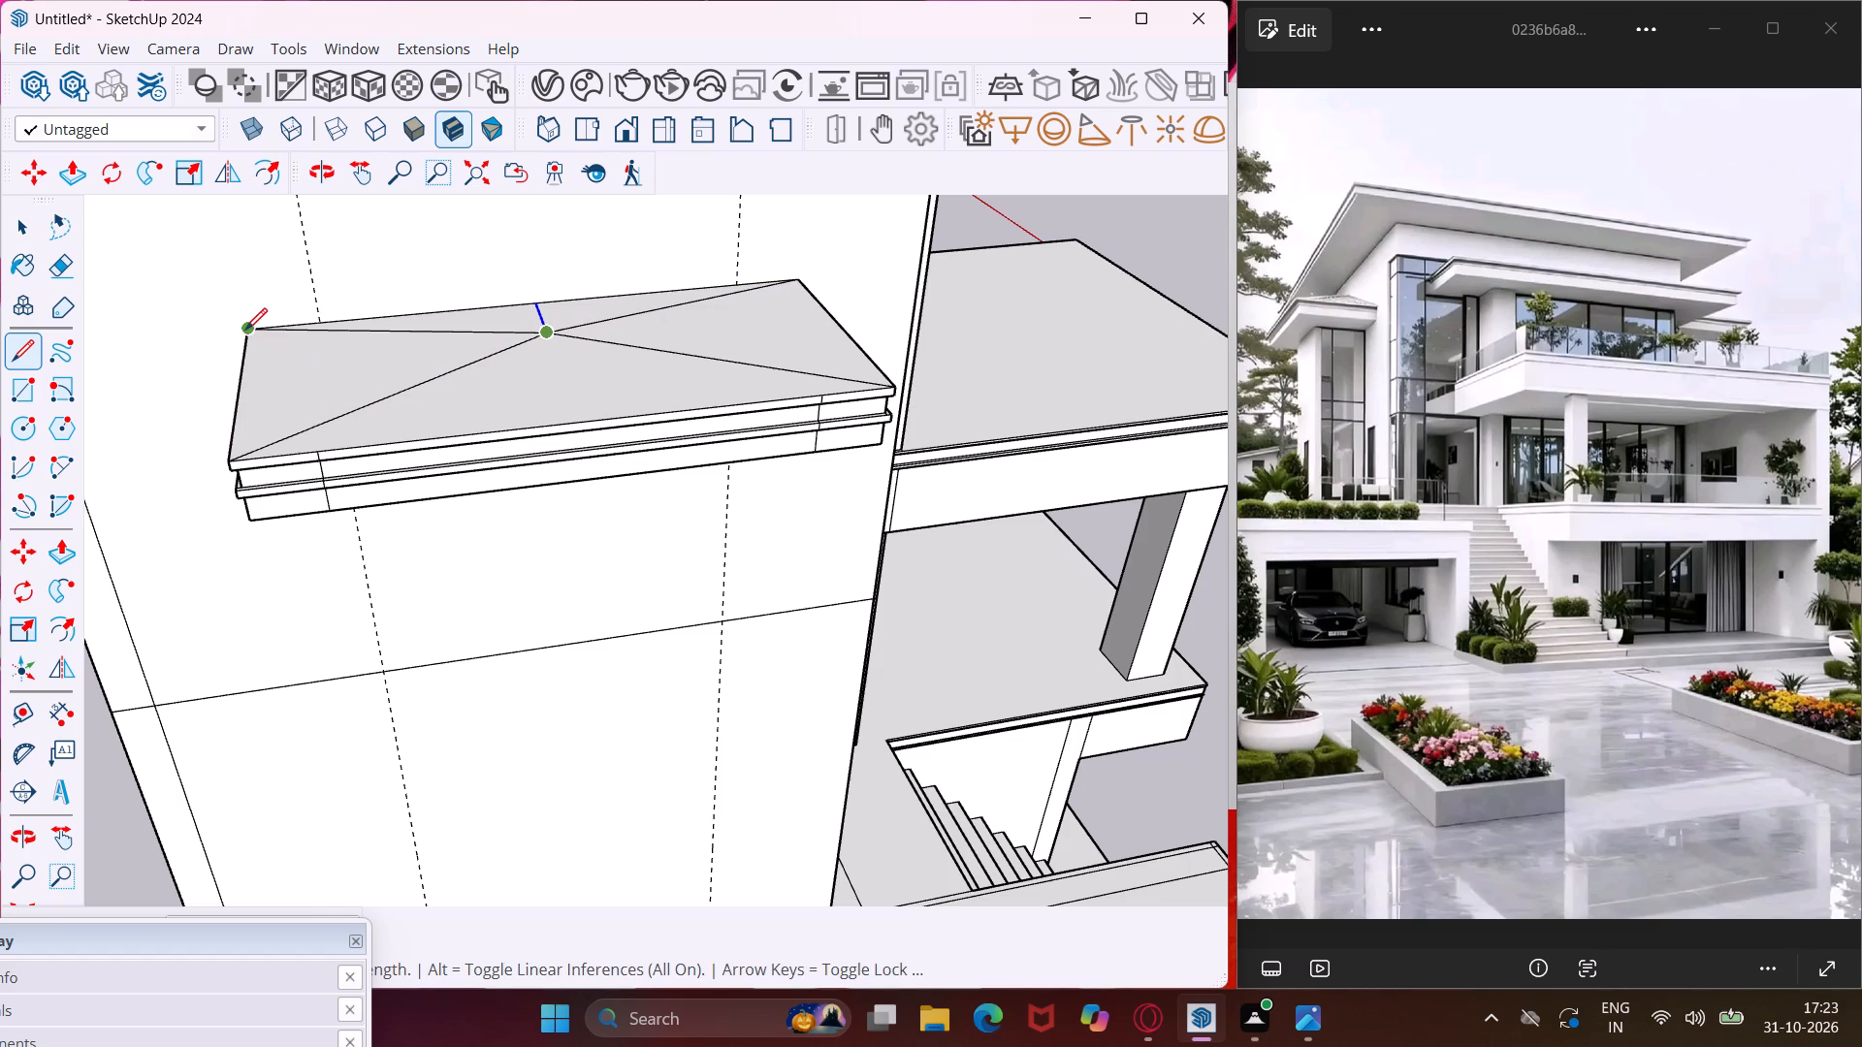
click(245, 330)
key(Escape)
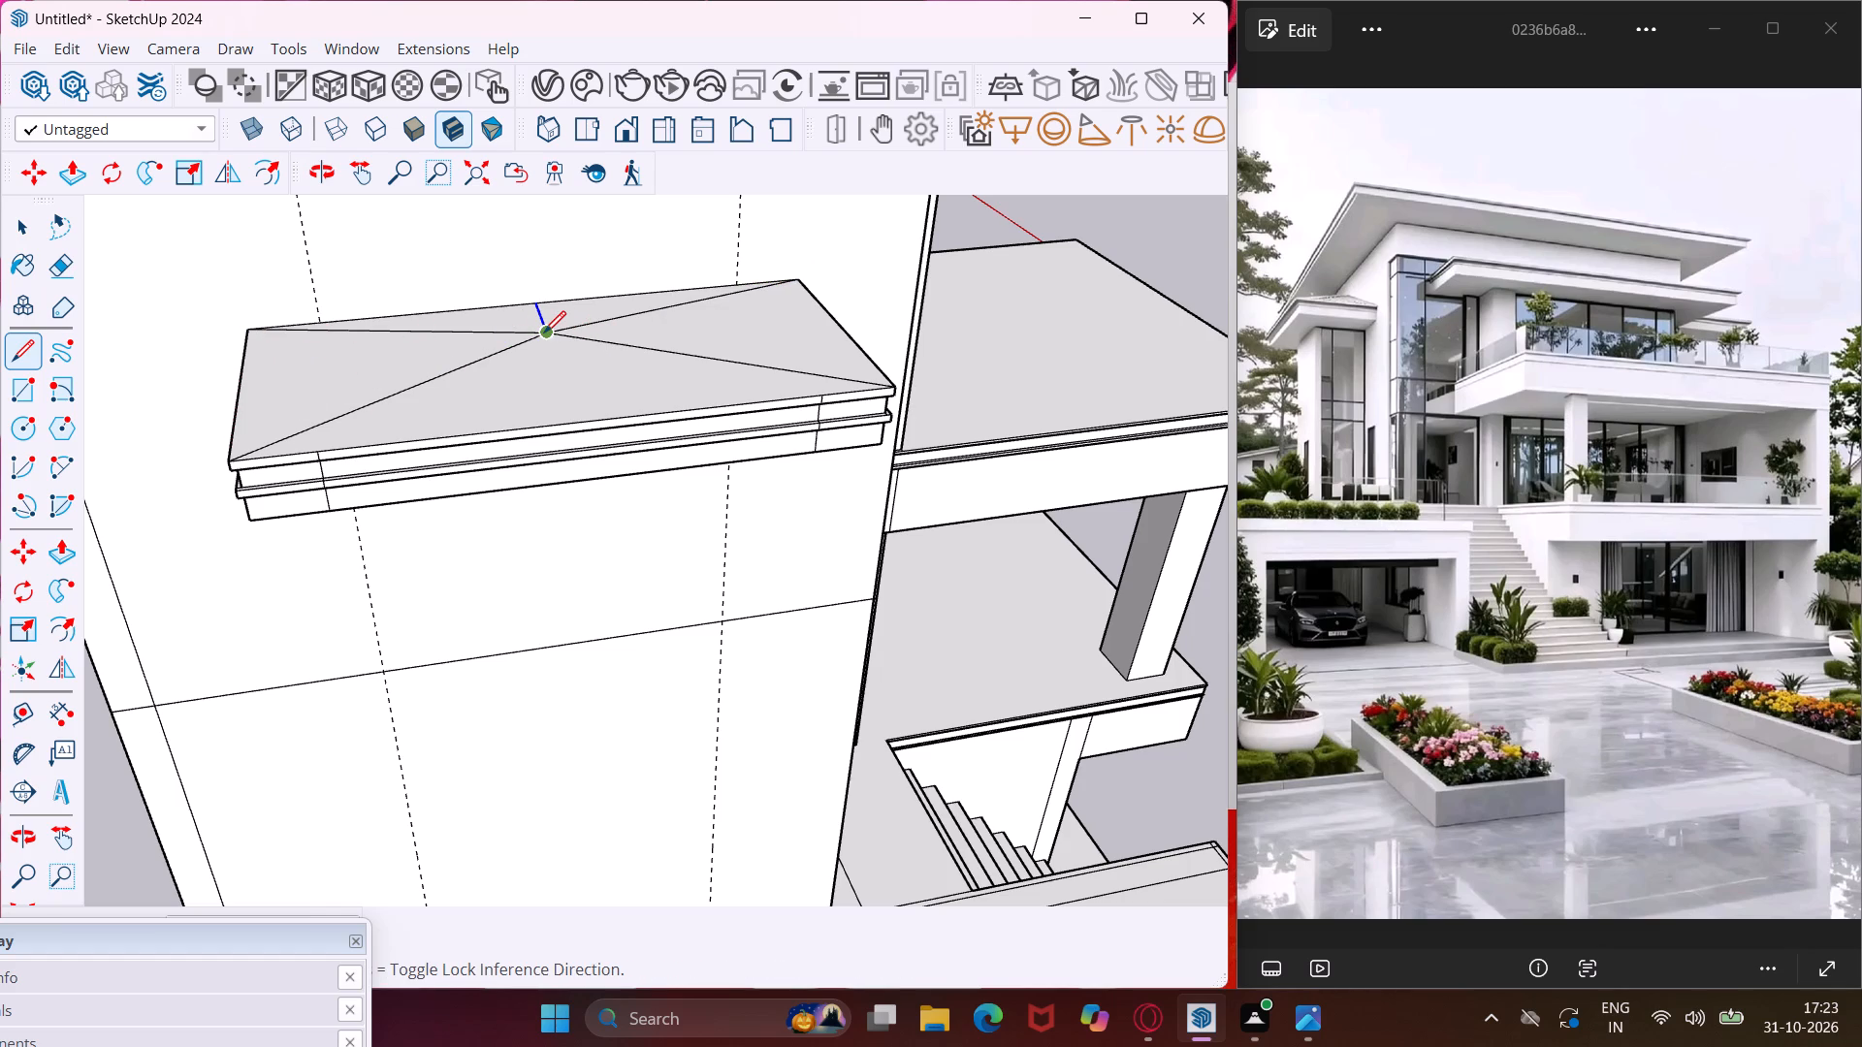
Move the short middle line straight up along the blue axis to raise the slab's top into a sloped roof peak.
key(space)
scroll(549, 332, up, 8)
click(542, 329)
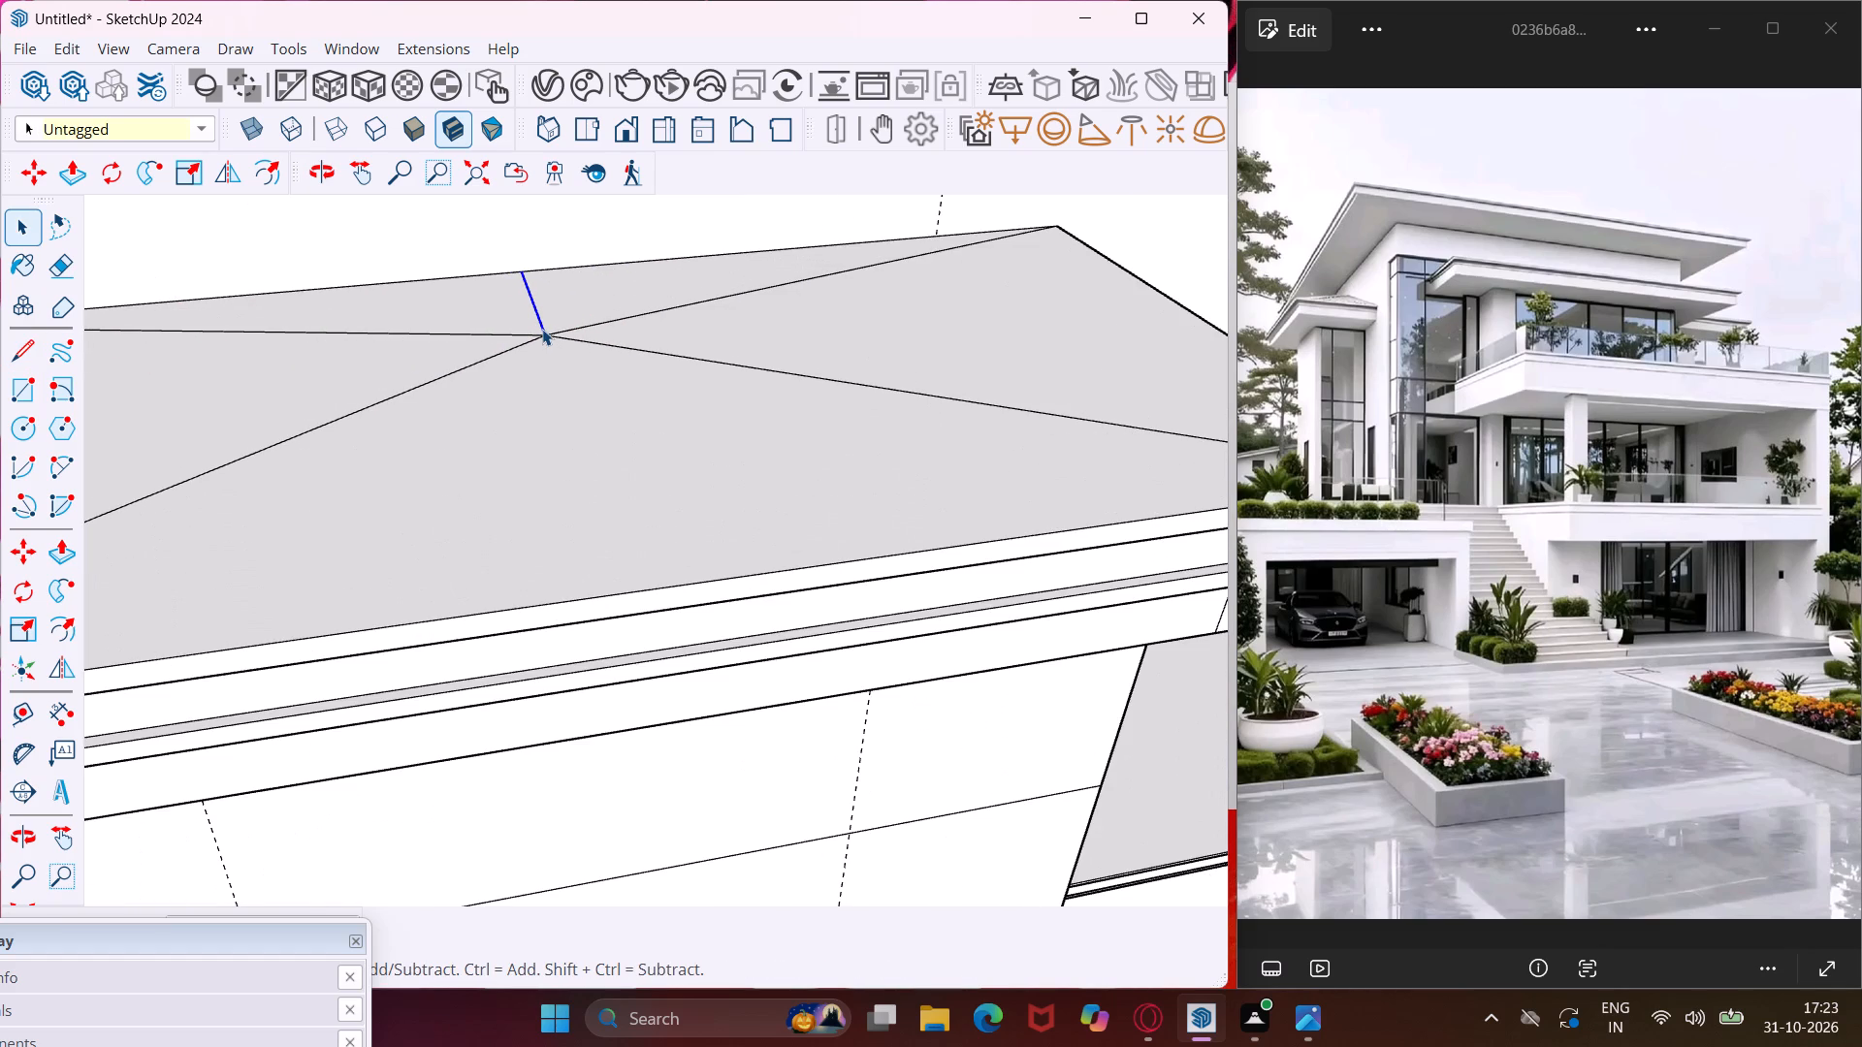
key(m)
scroll(549, 337, up, 3)
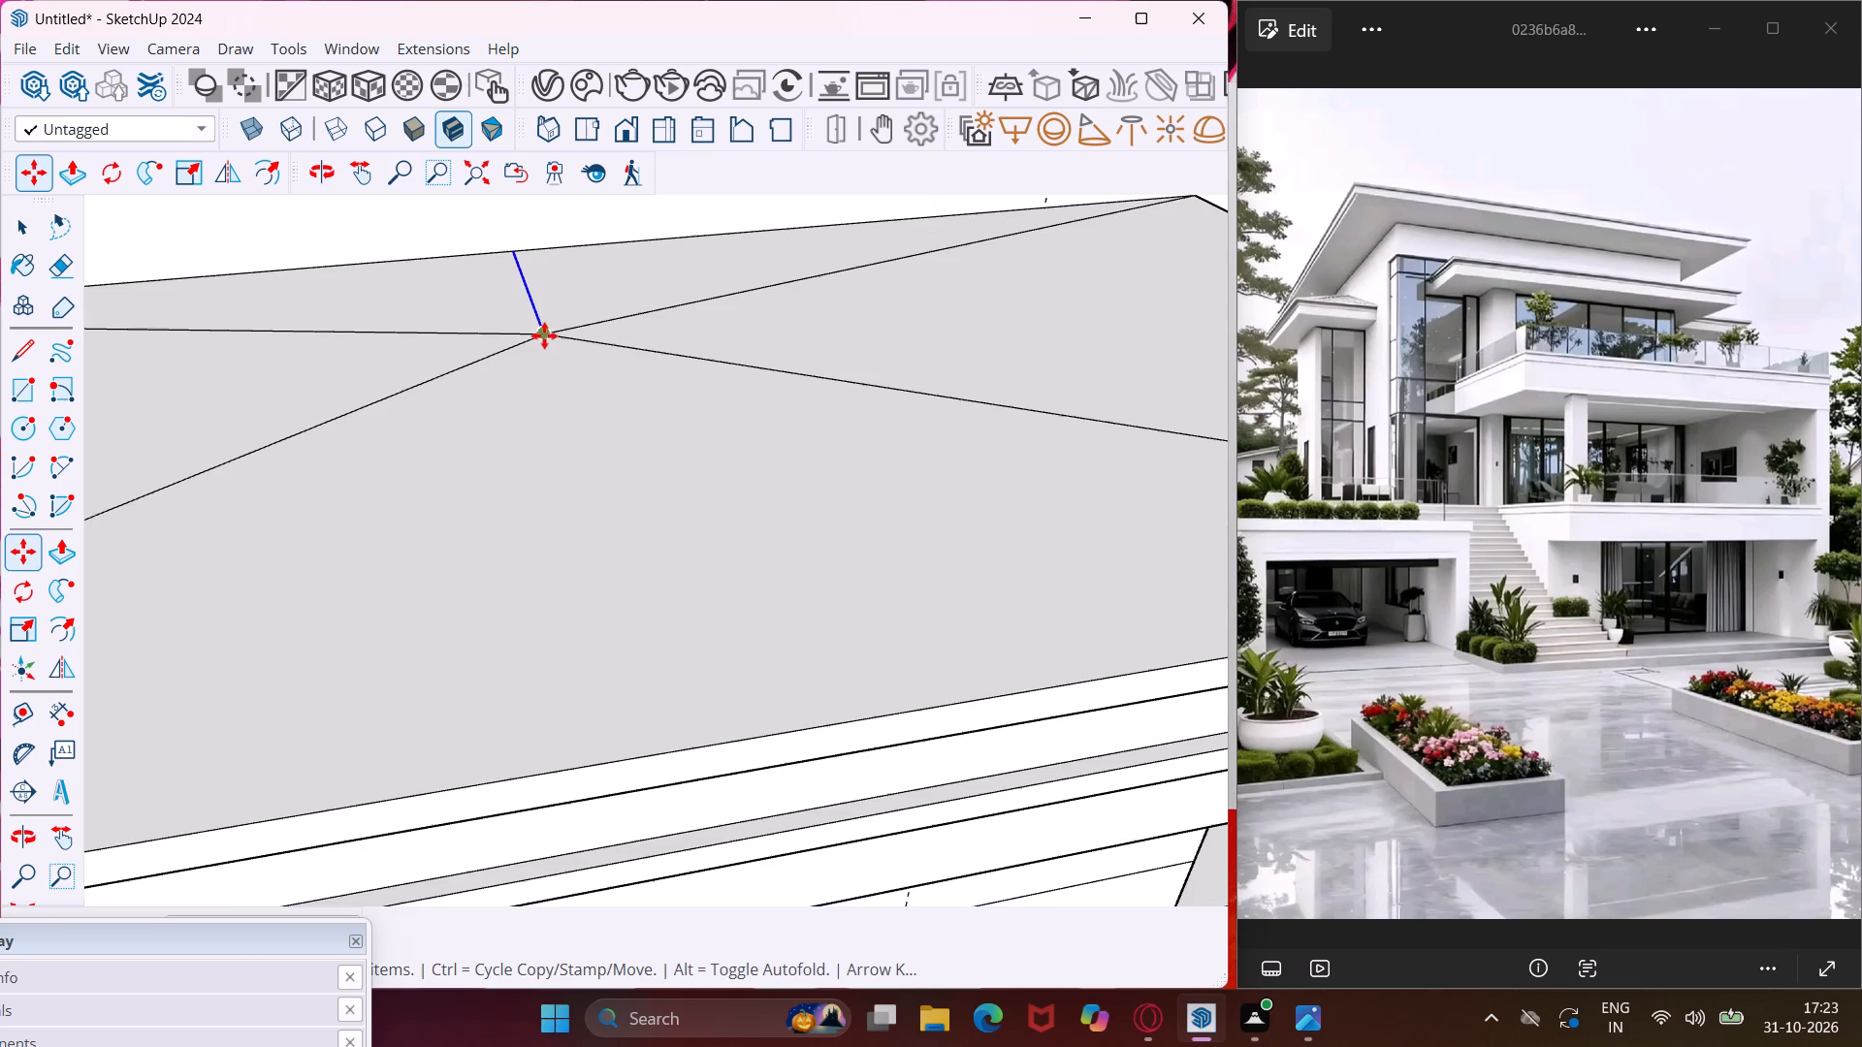
click(544, 335)
scroll(547, 326, up, 4)
middle_drag(548, 338, 519, 306)
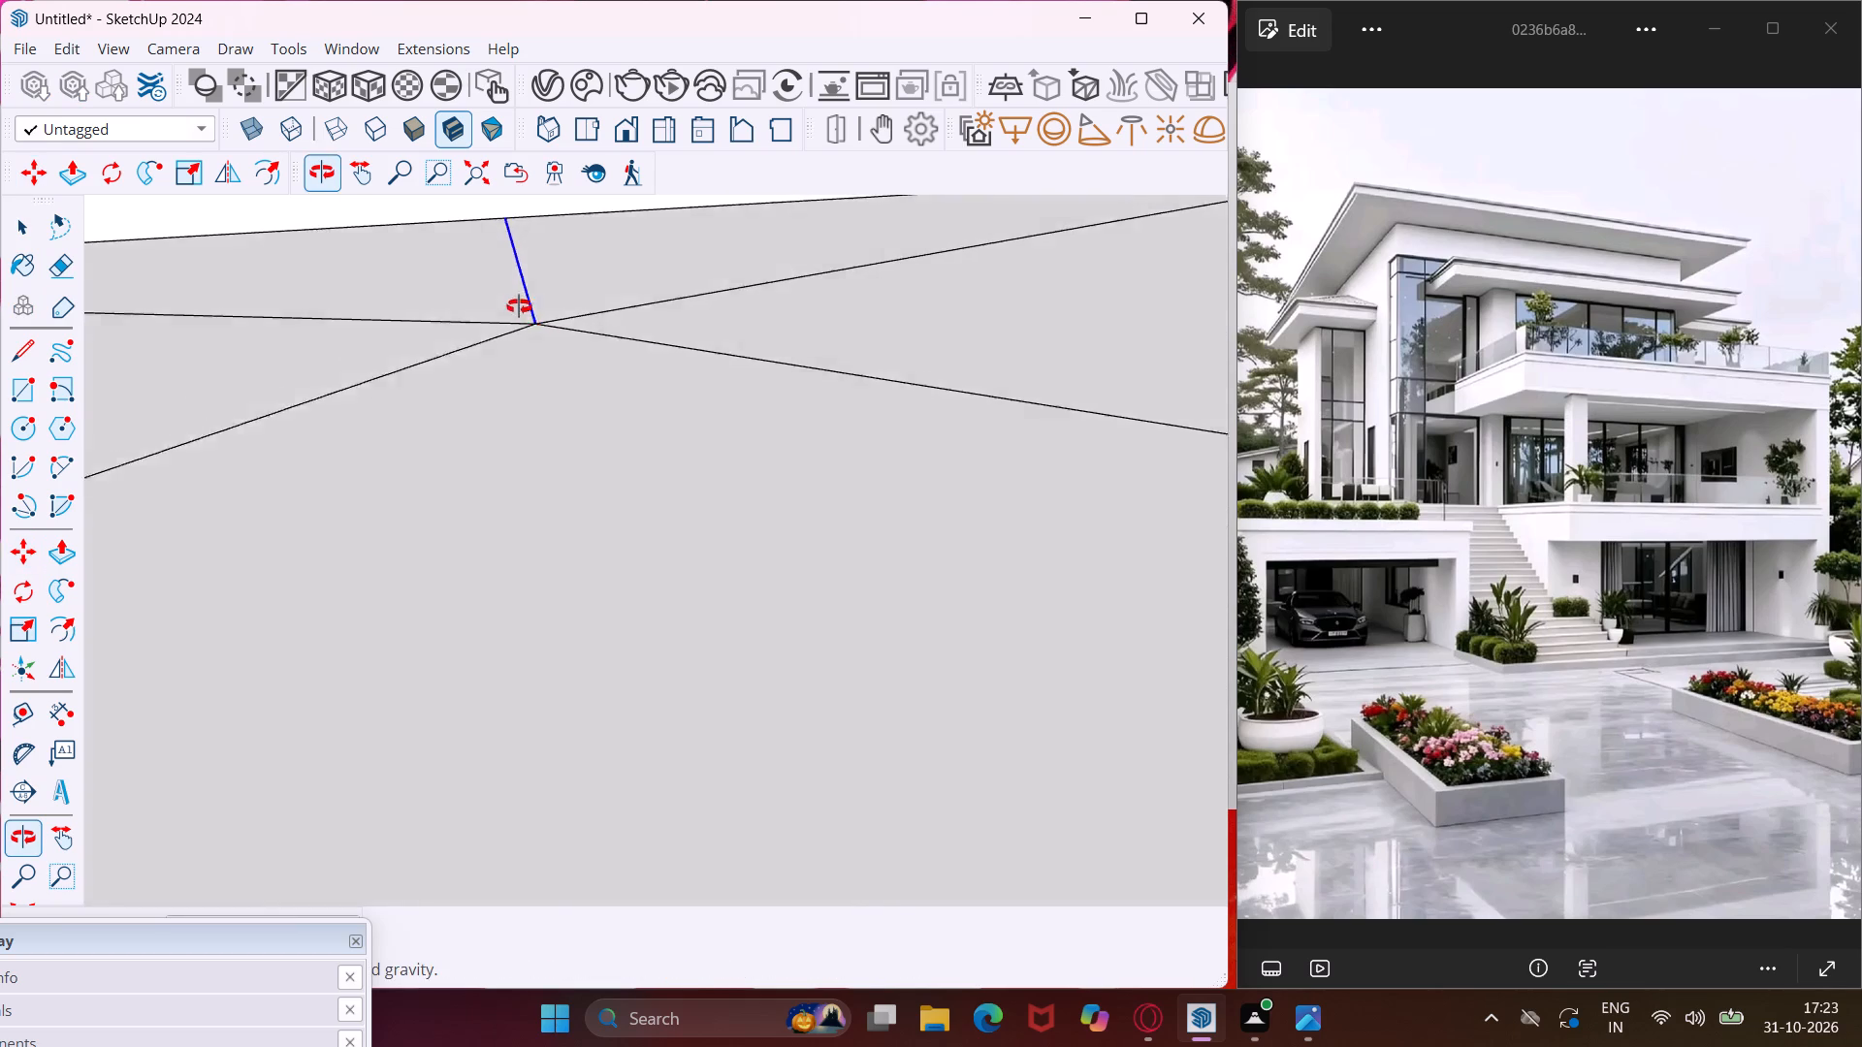
middle_drag(519, 306, 506, 286)
scroll(523, 292, up, 4)
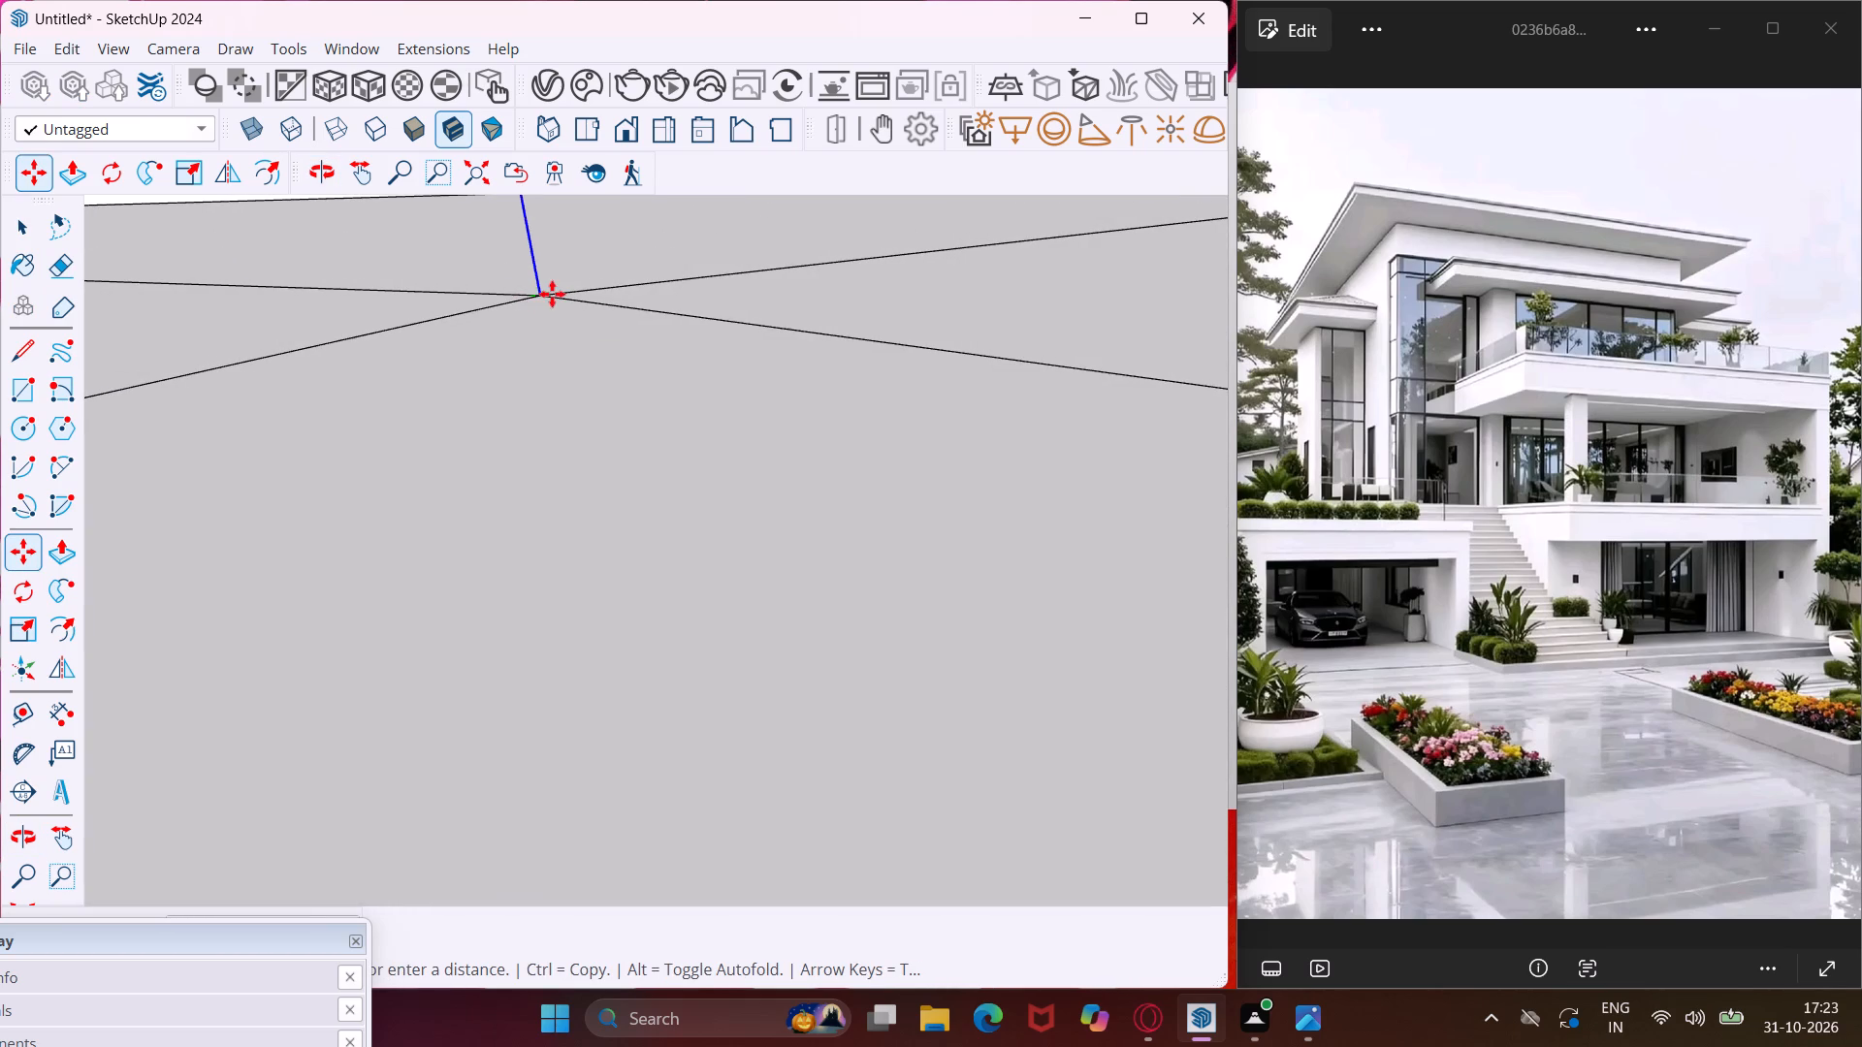
key(Up)
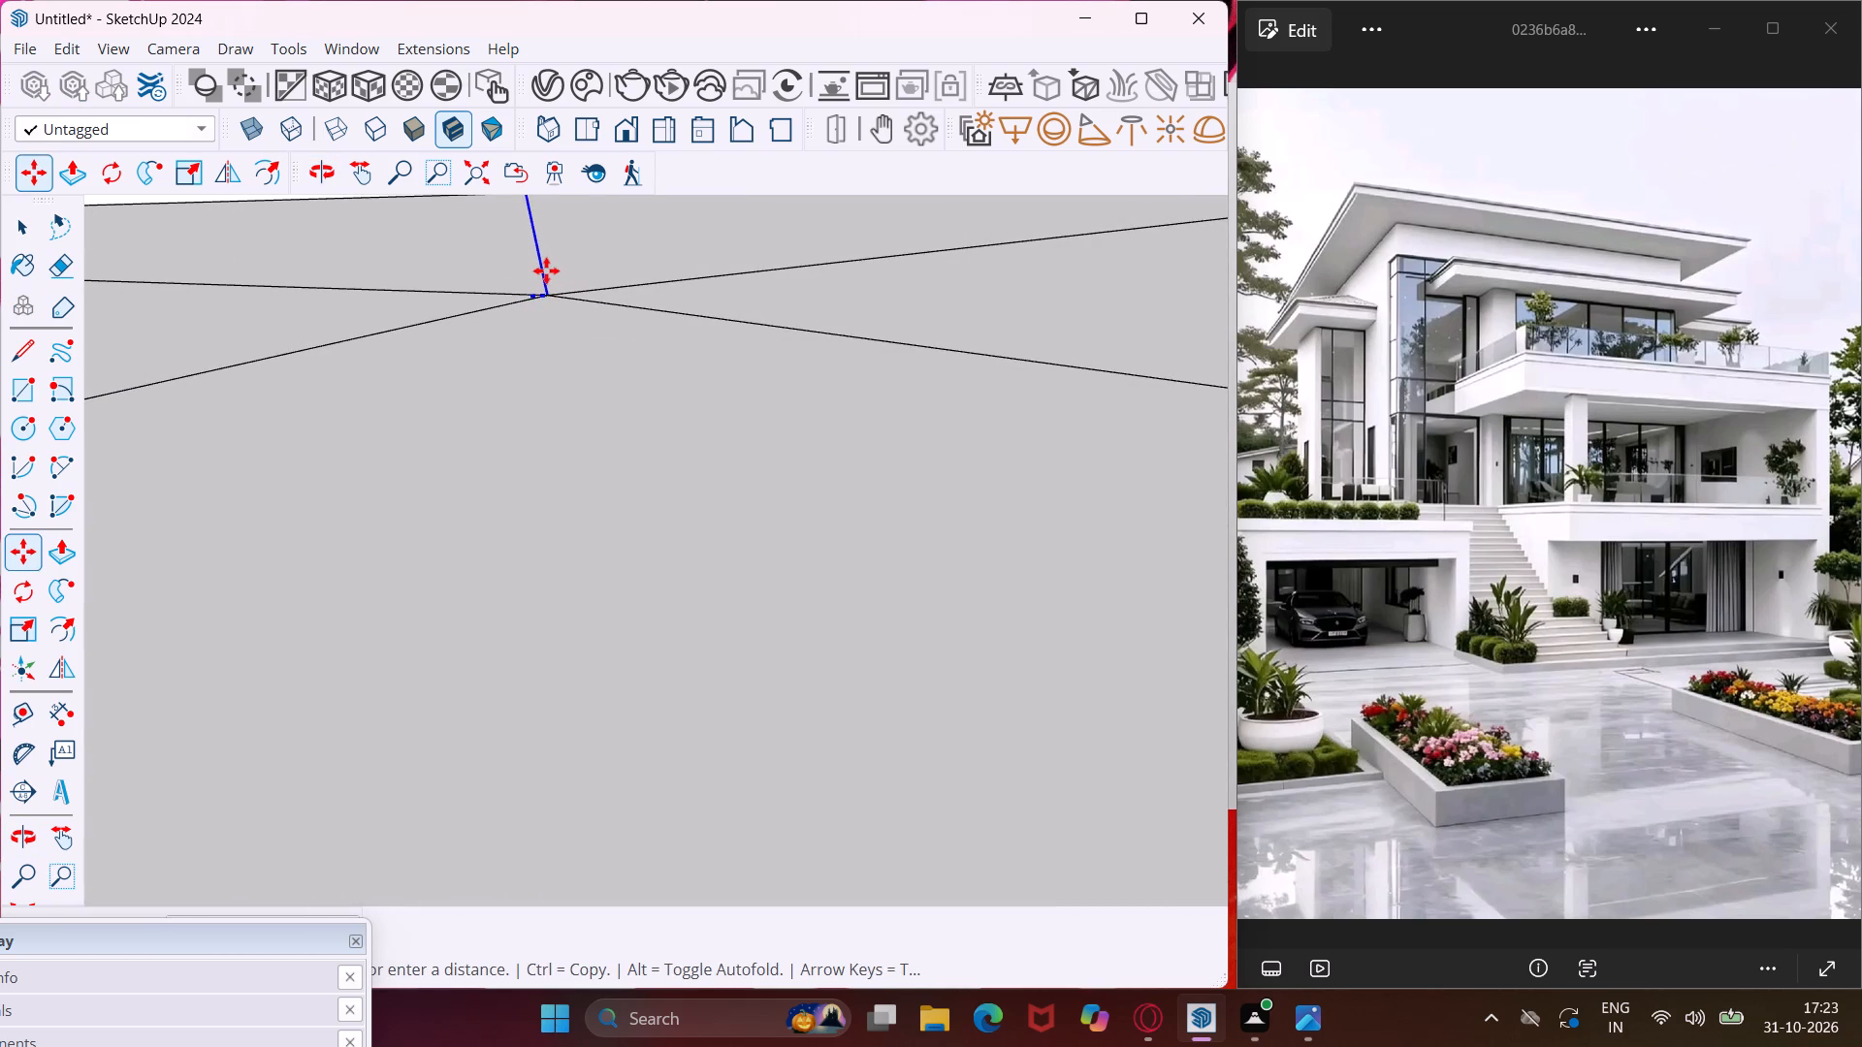
middle_drag(546, 268, 542, 239)
scroll(538, 236, down, 11)
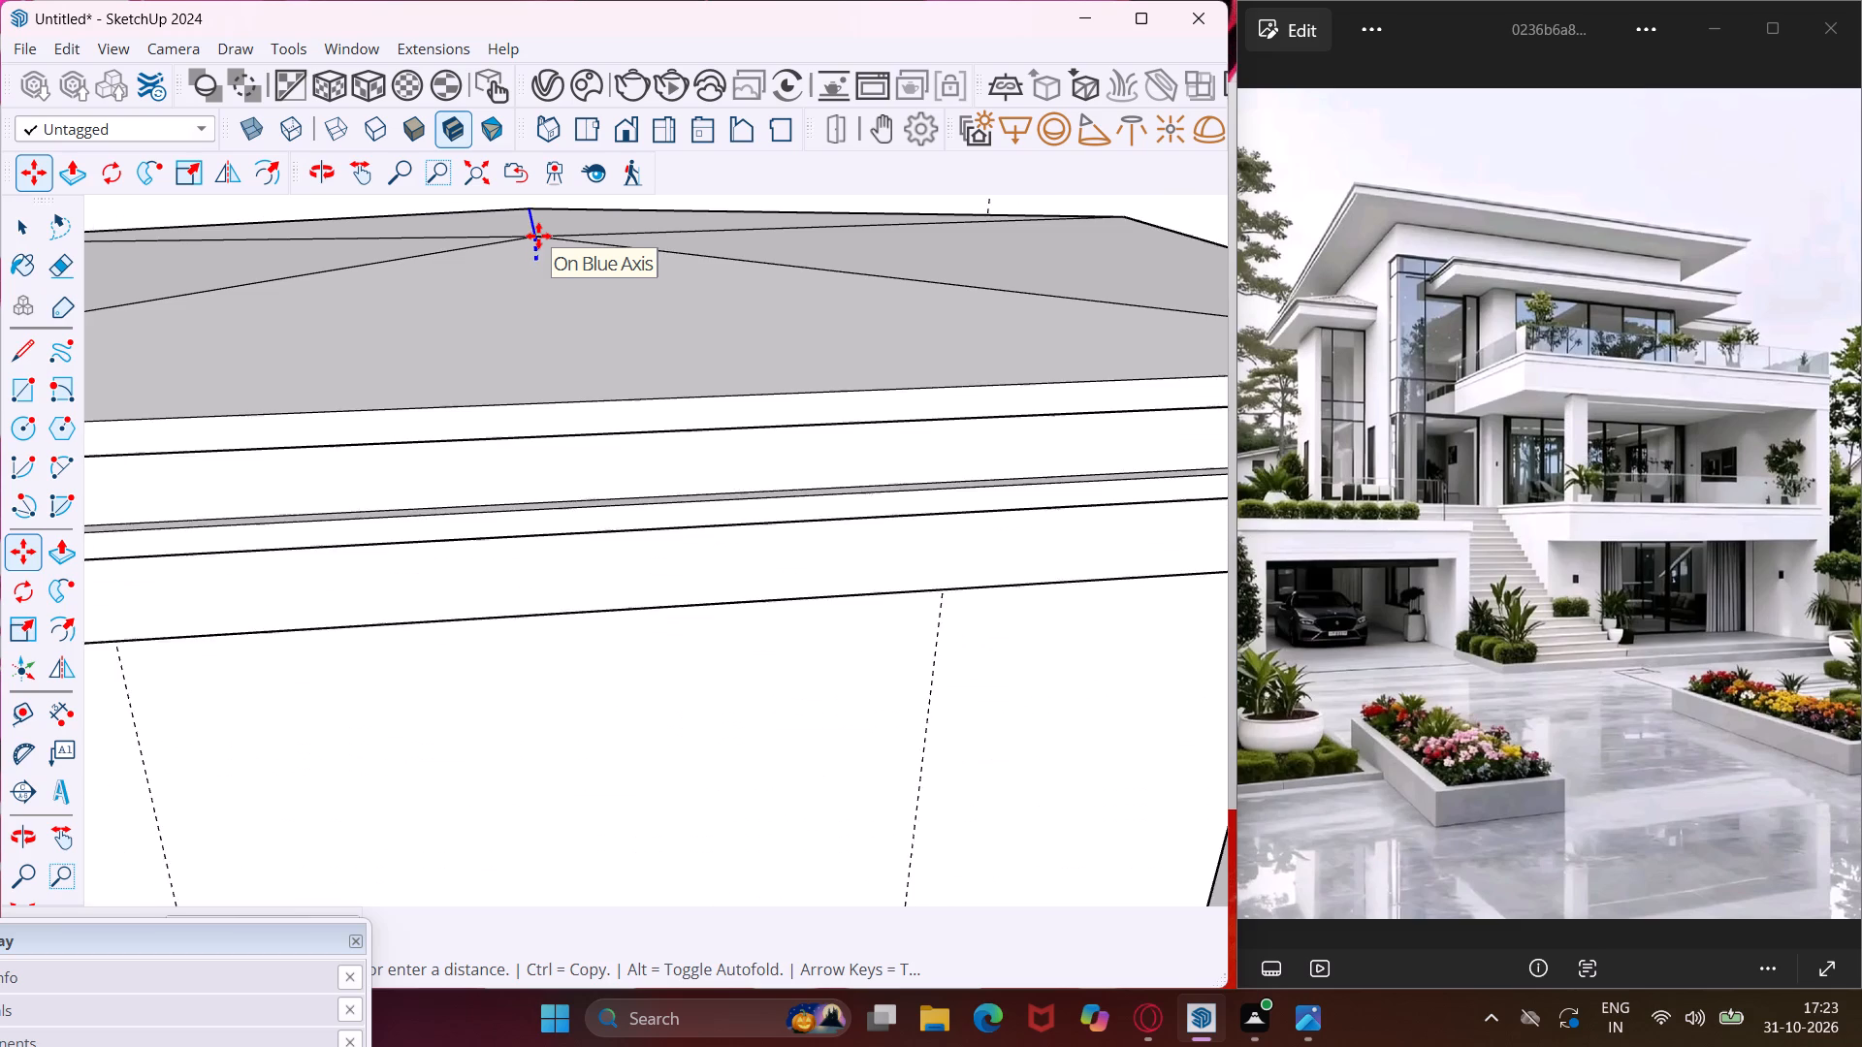
scroll(538, 236, down, 4)
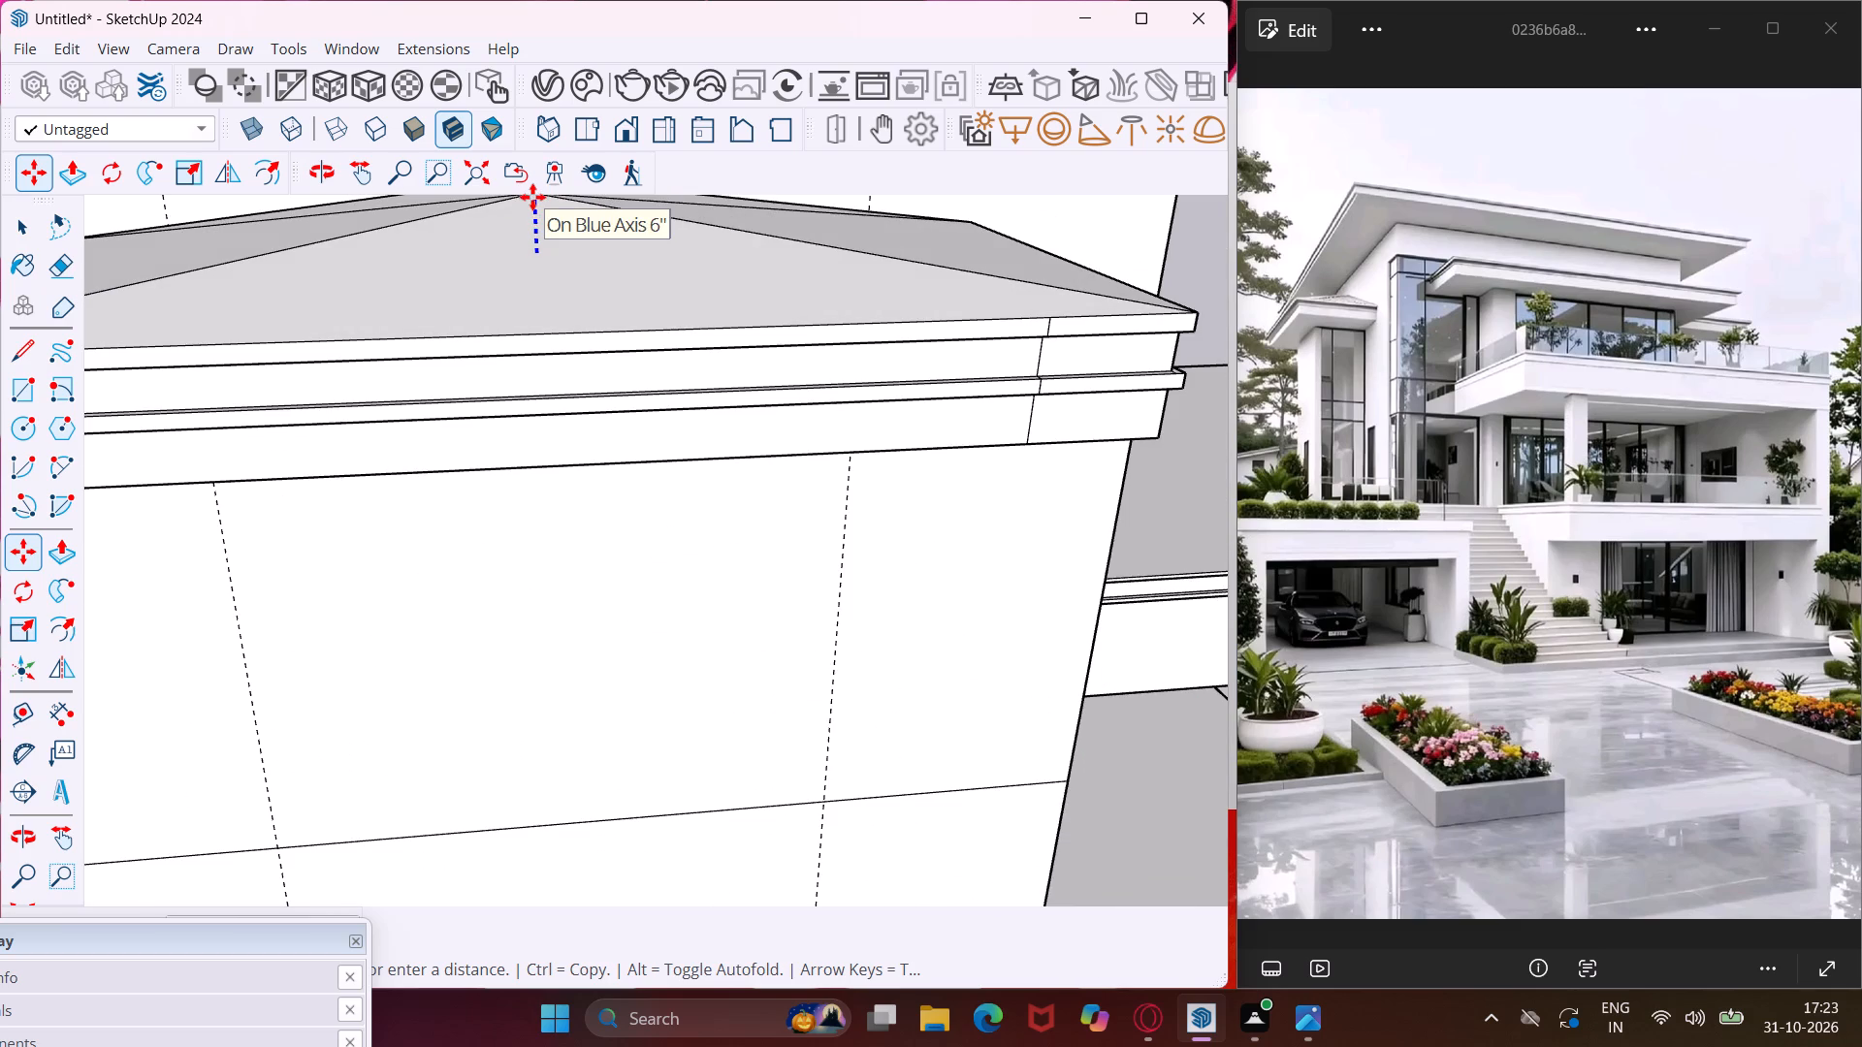
middle_drag(532, 197, 571, 277)
scroll(571, 276, down, 9)
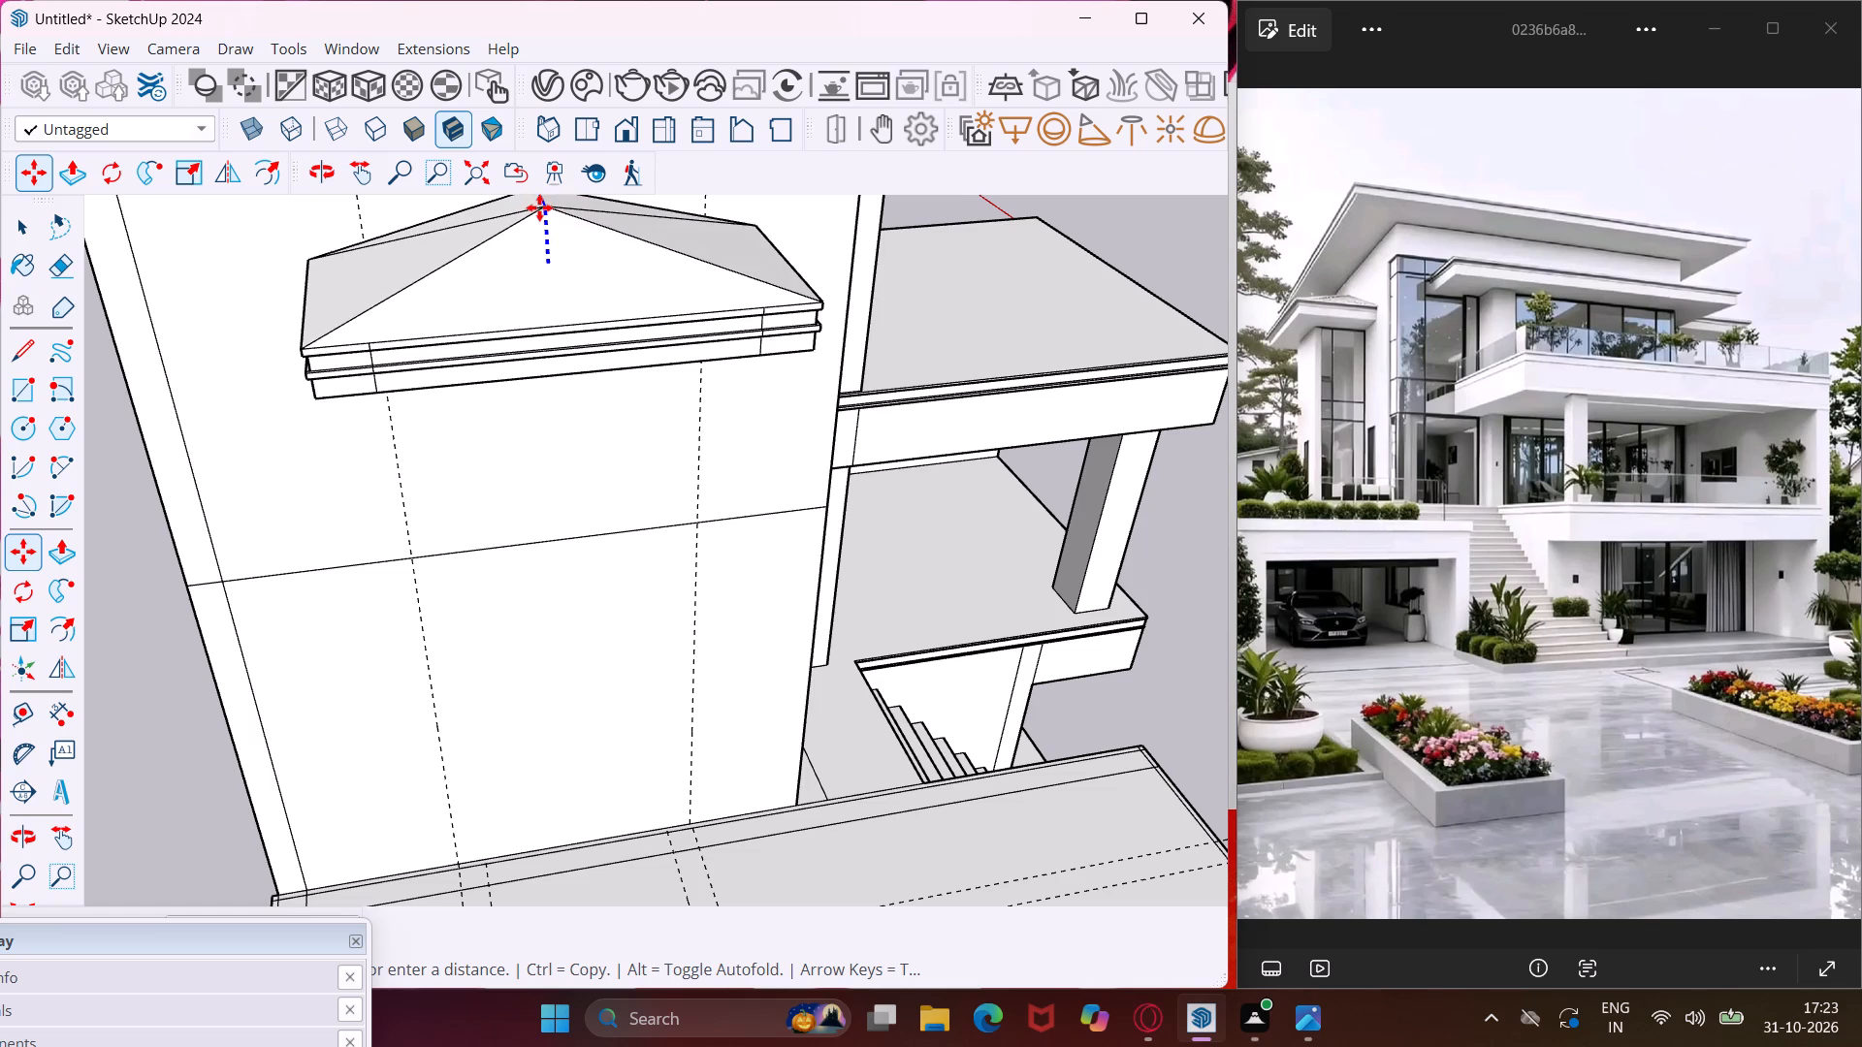
click(539, 207)
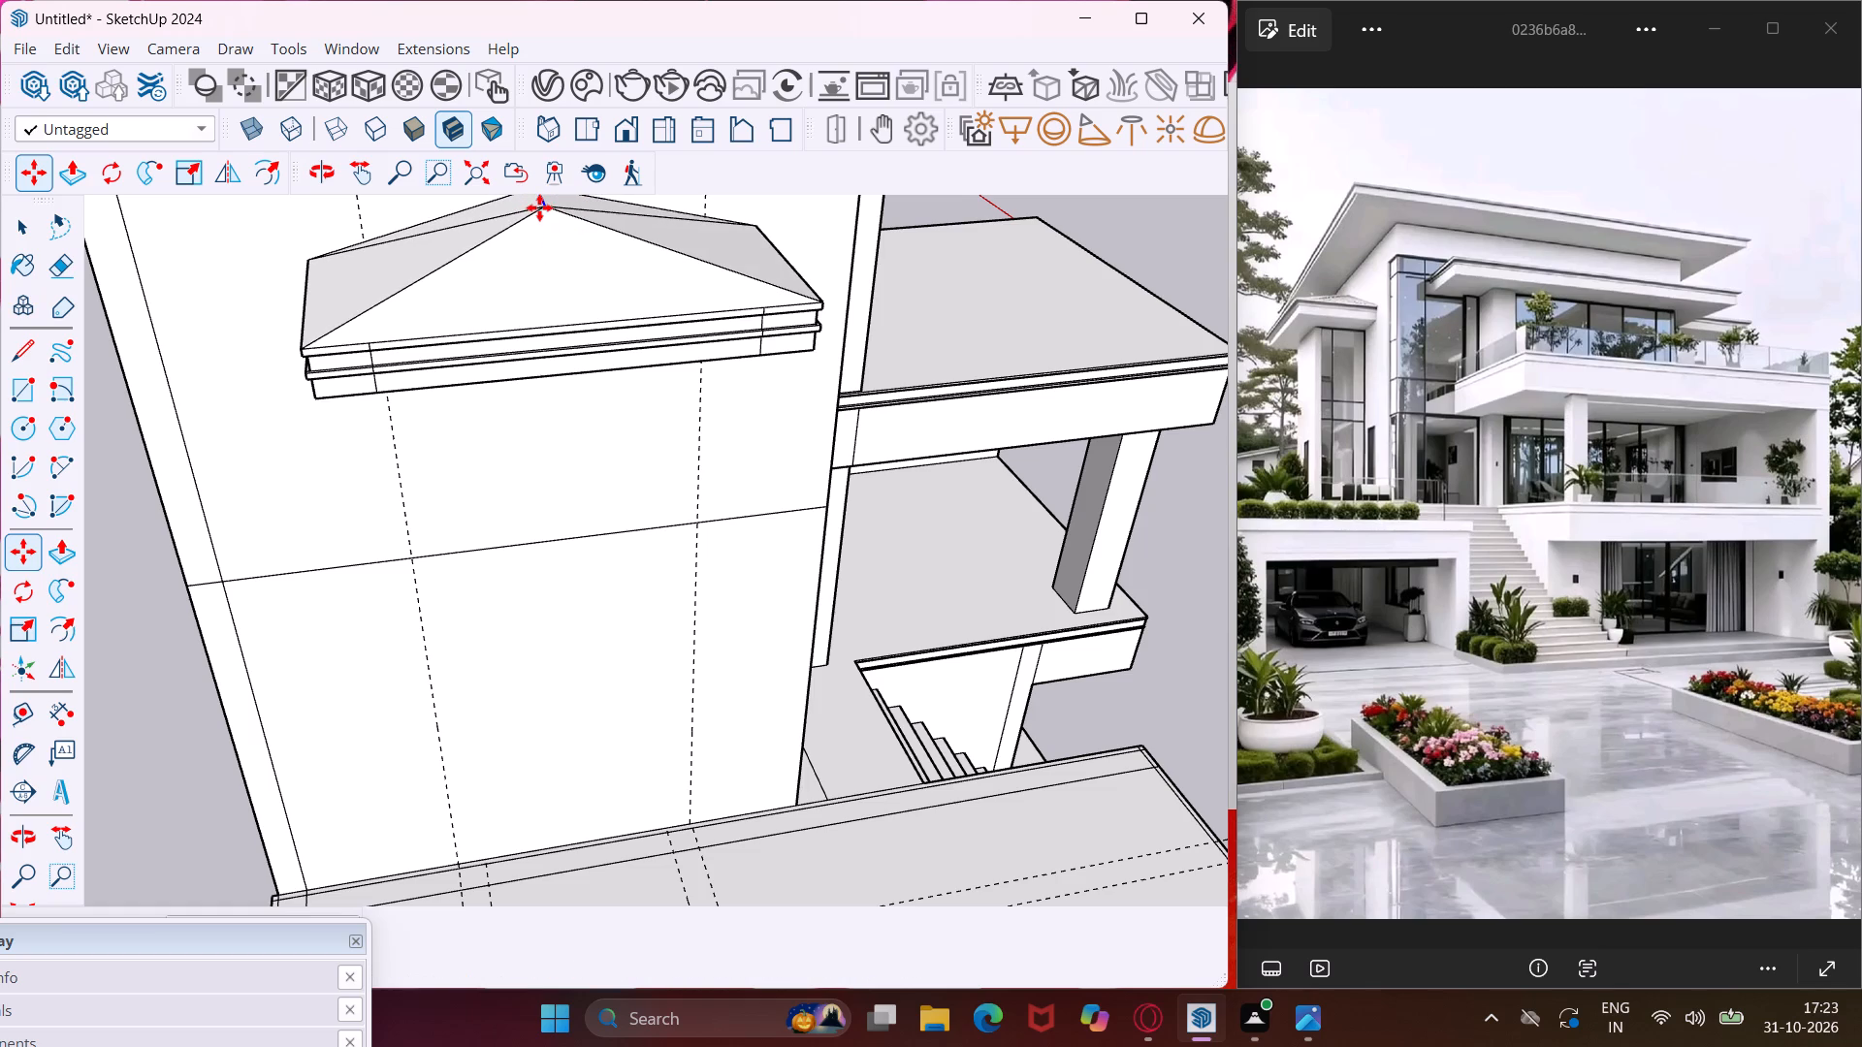
key(Escape)
key(space)
Push/Pull the narrow rectangle on the lower roof up to the underside of the projecting peaked slab as a tall wall.
middle_drag(540, 232, 697, 307)
middle_drag(663, 364, 224, 278)
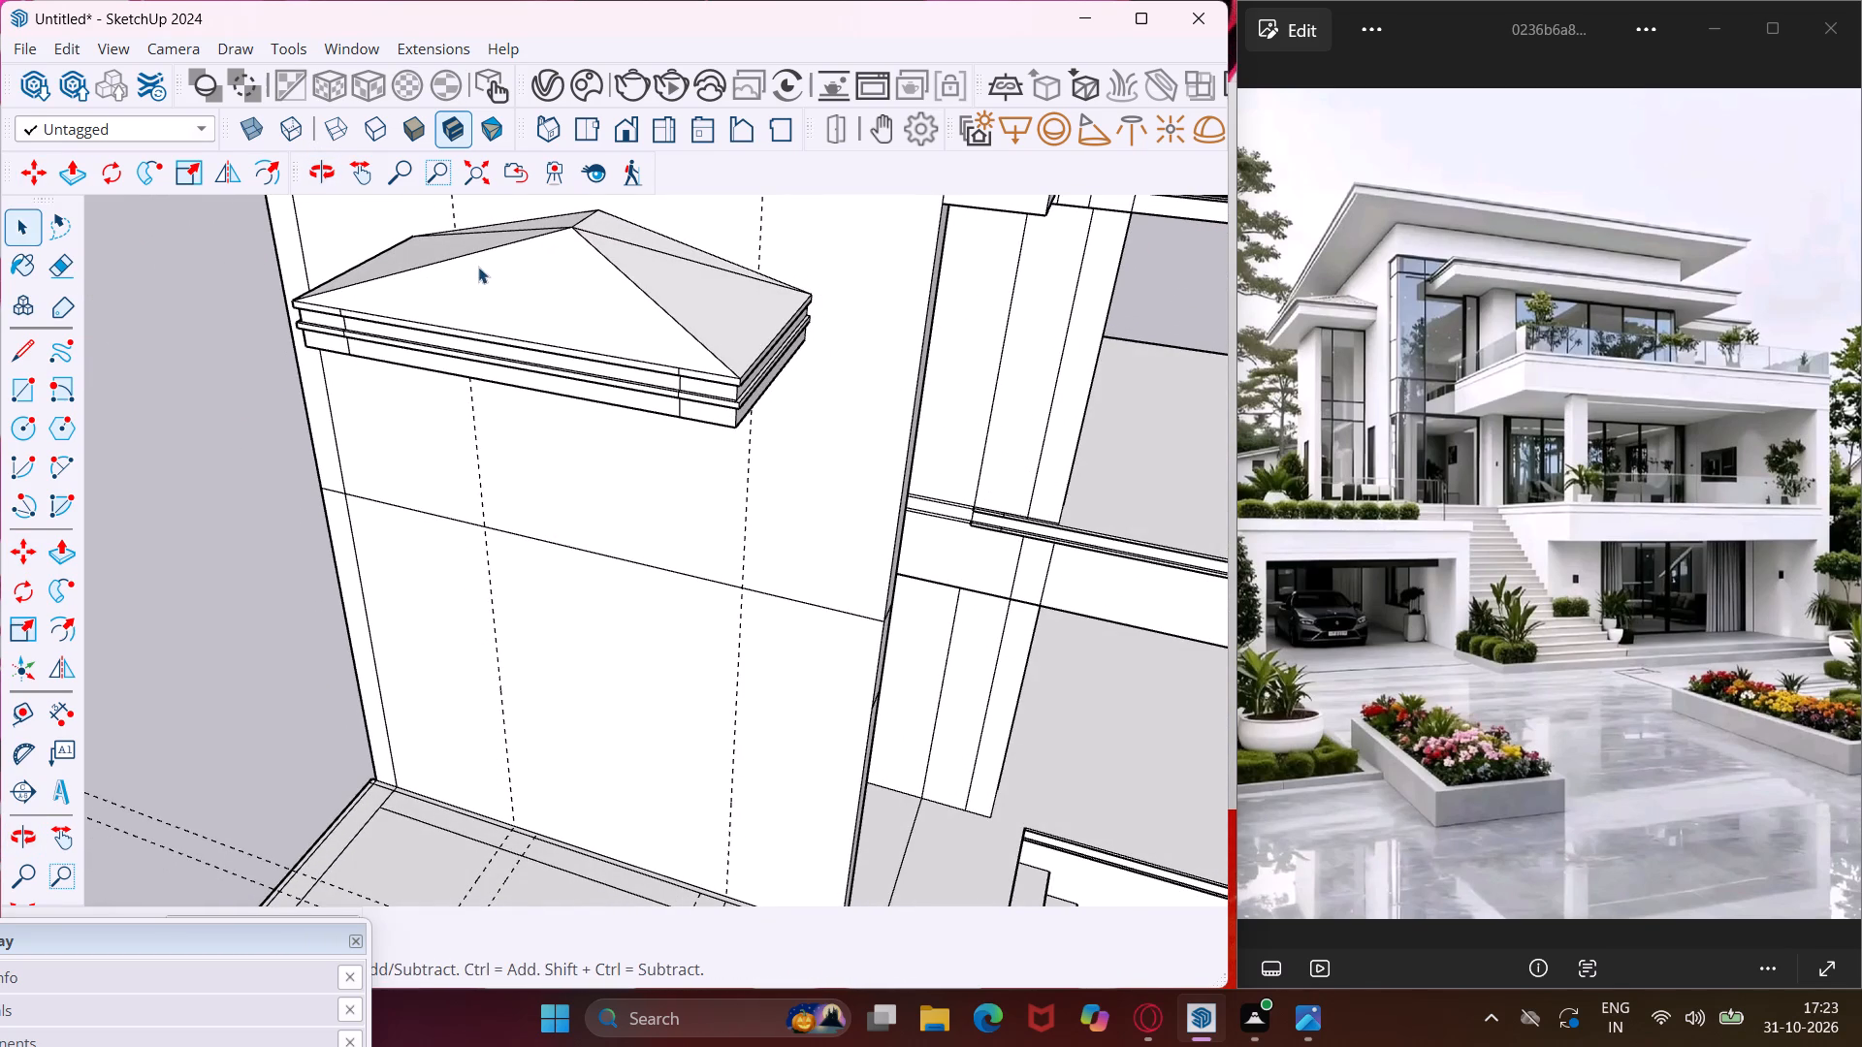
middle_drag(507, 270, 604, 12)
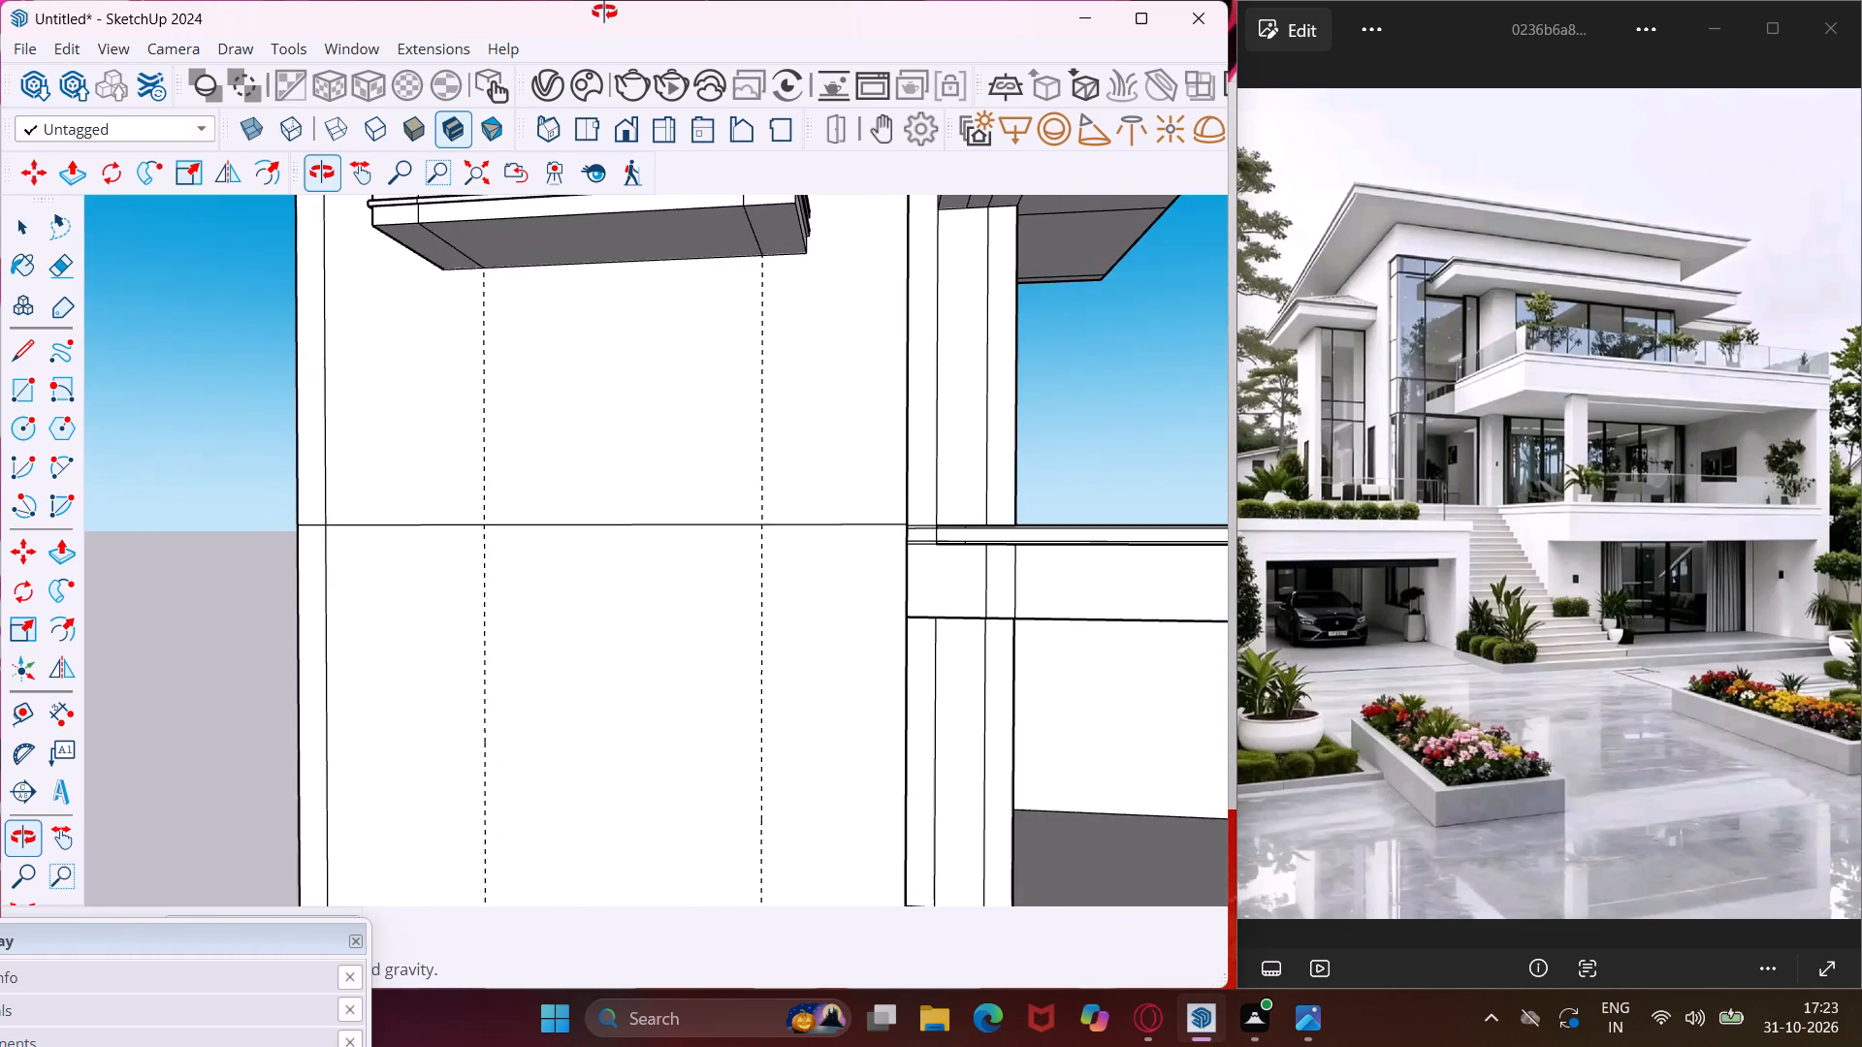
middle_drag(604, 12, 600, 261)
scroll(527, 310, down, 6)
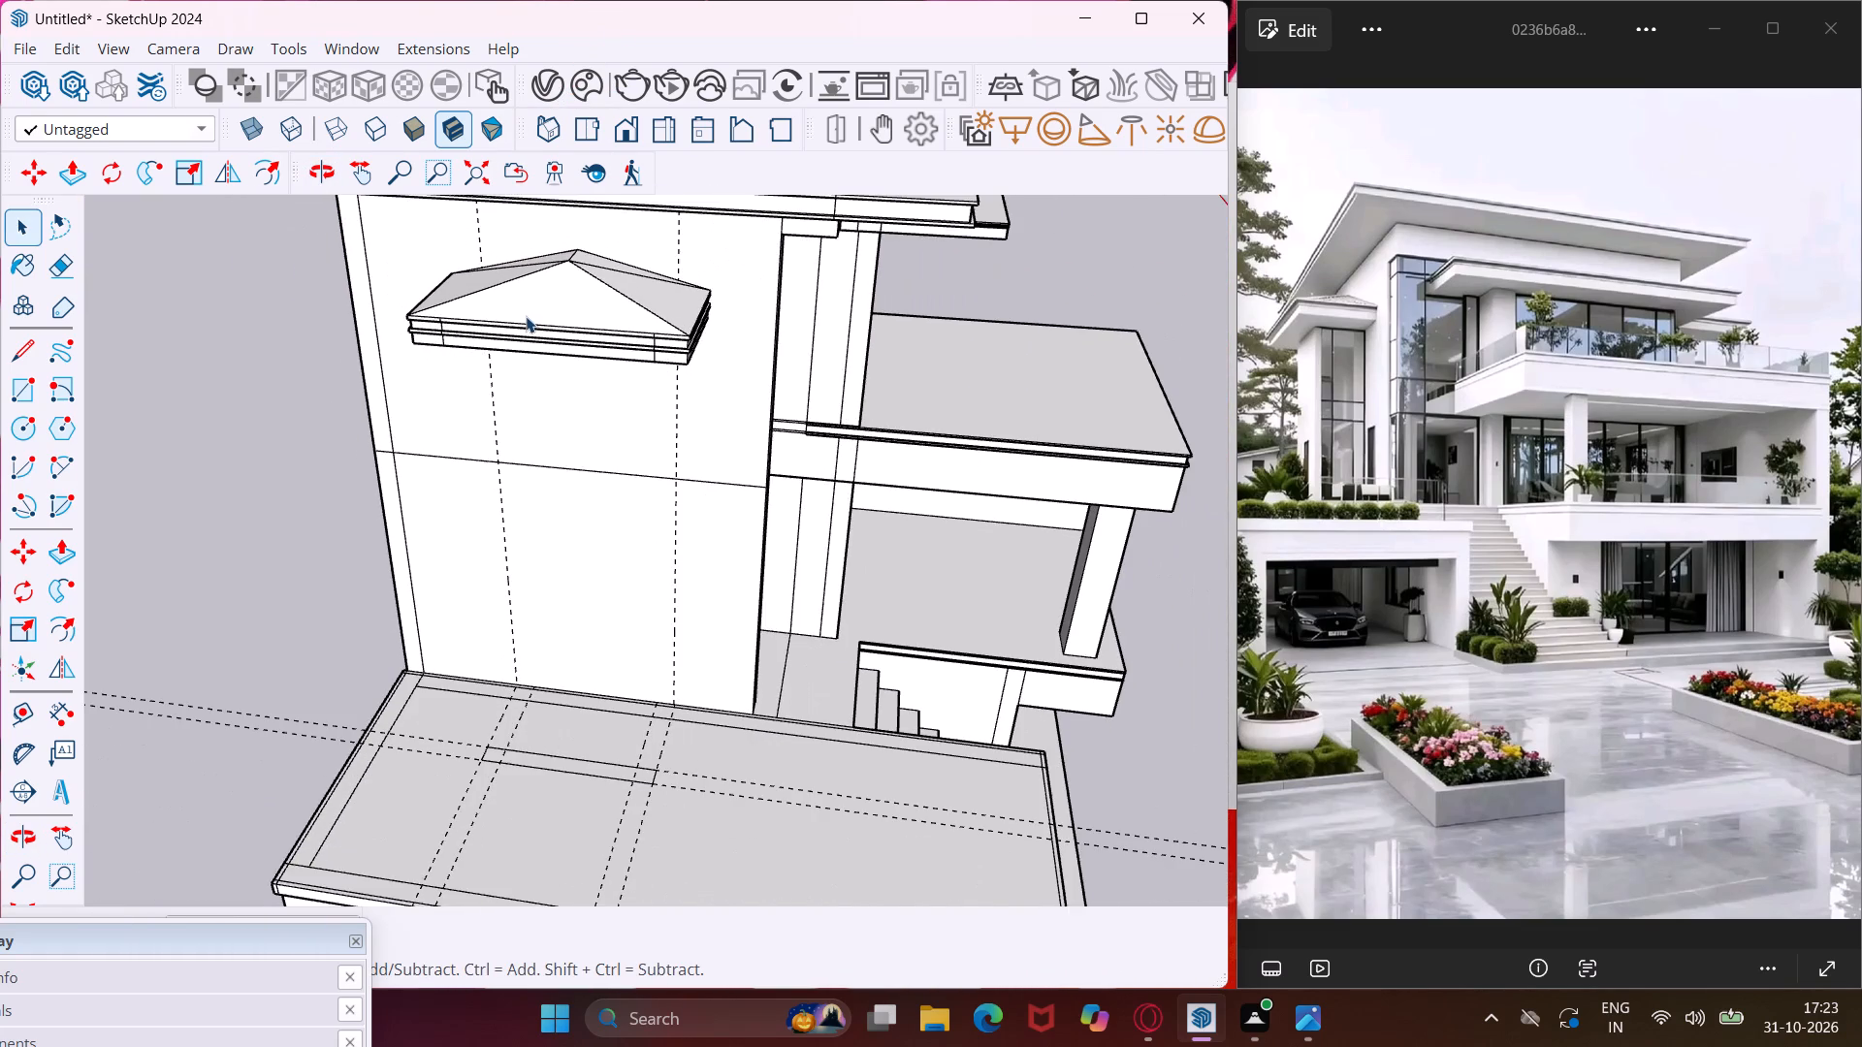
scroll(526, 316, down, 2)
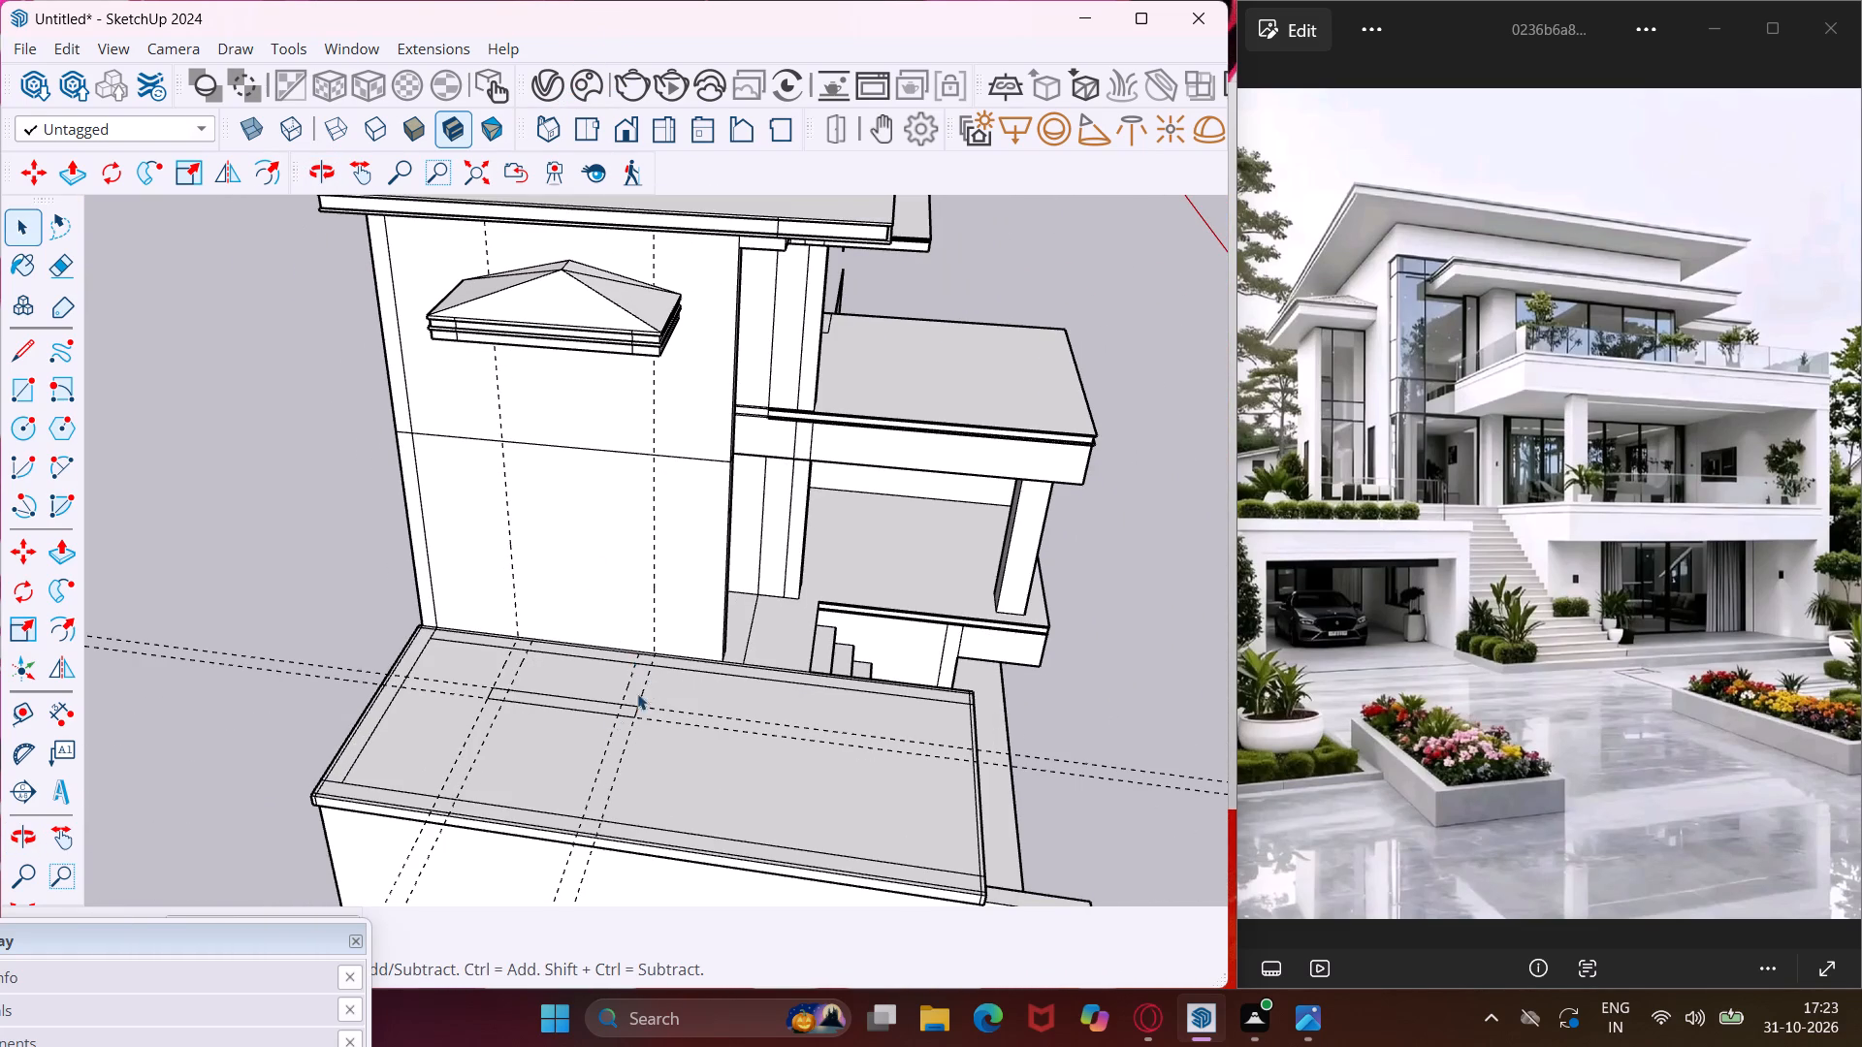
scroll(607, 718, up, 17)
click(601, 694)
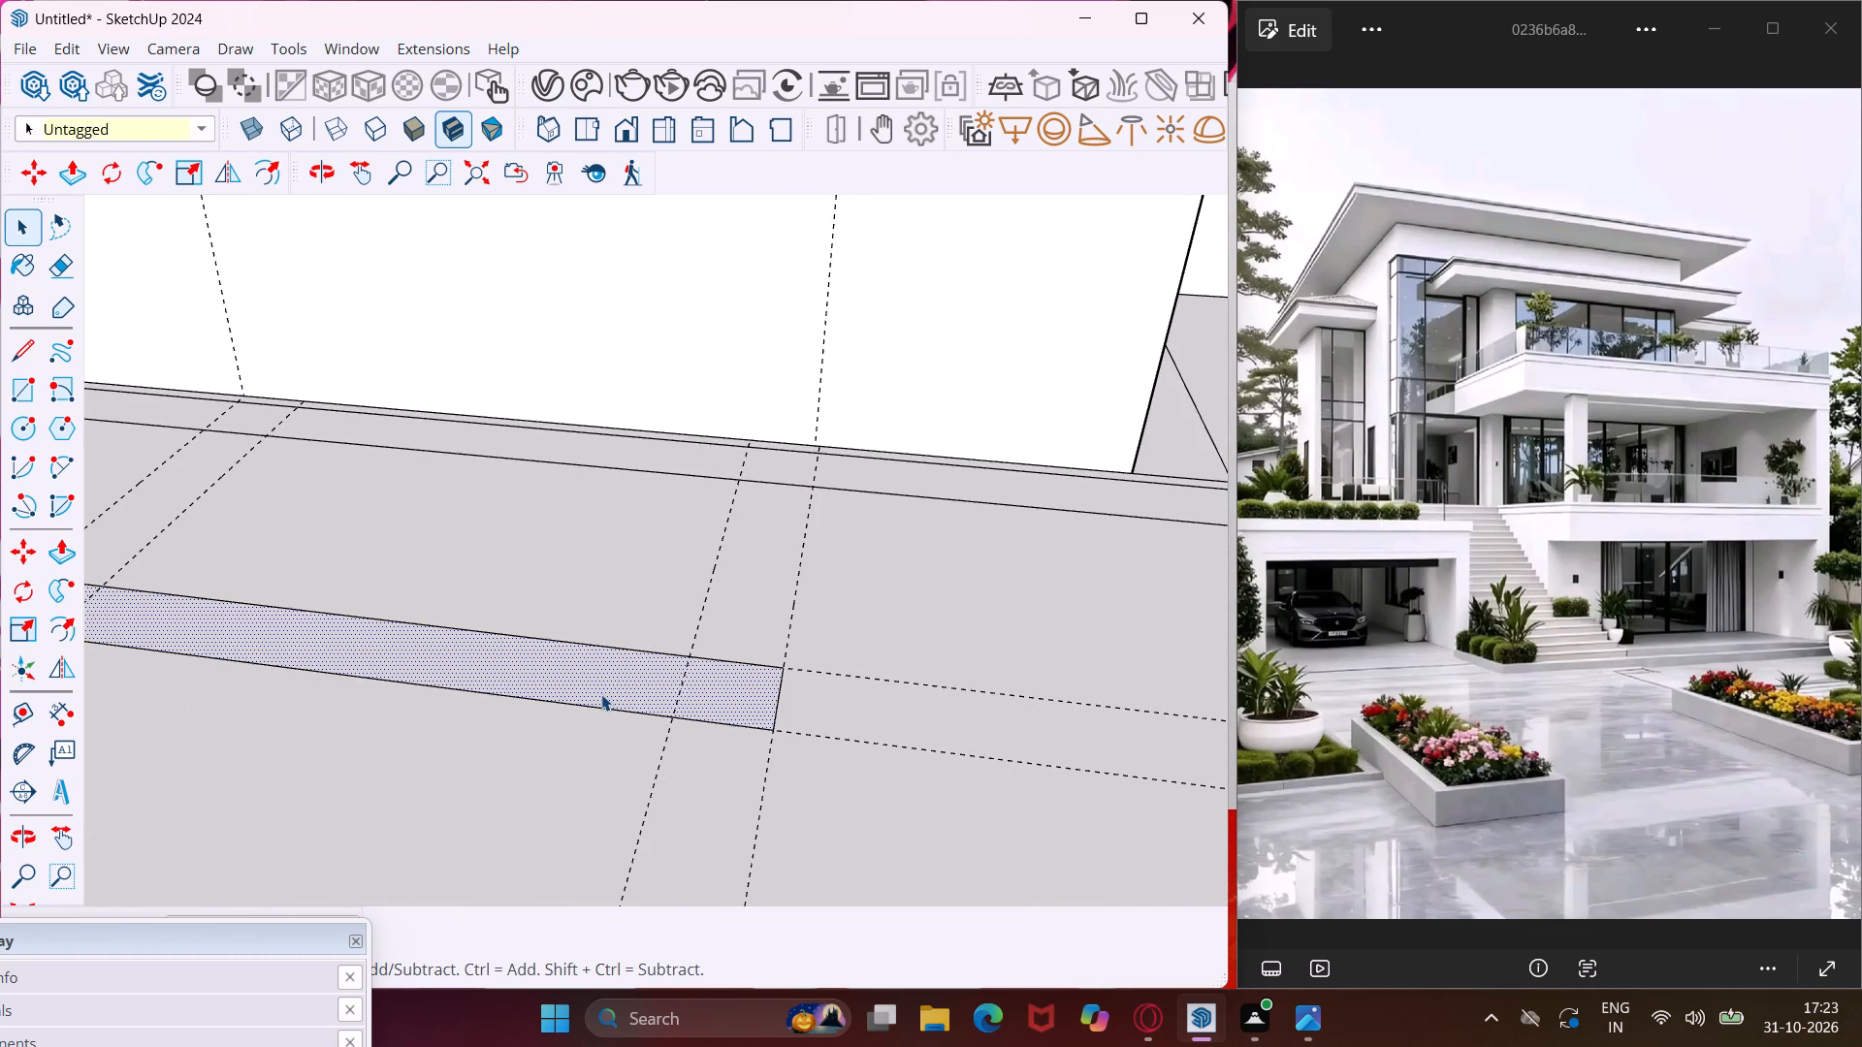
key(p)
click(601, 694)
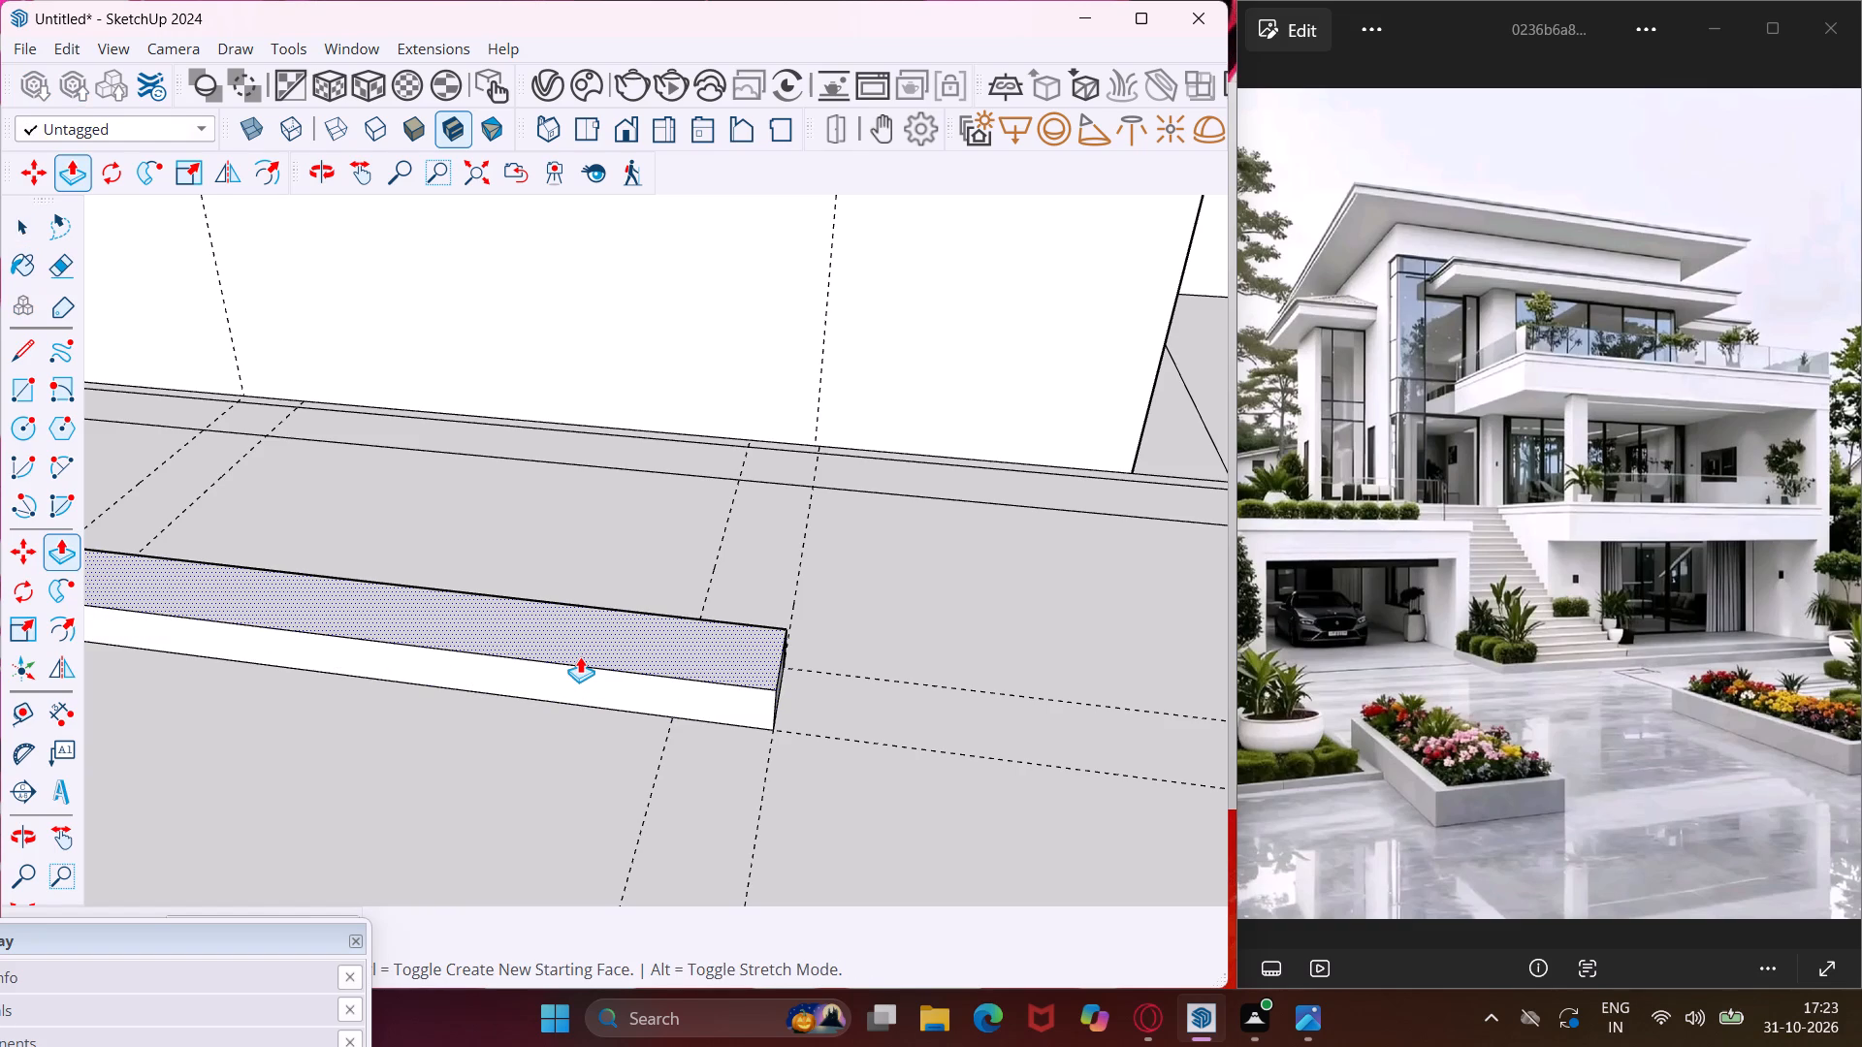
scroll(580, 656, up, 1)
scroll(580, 656, down, 19)
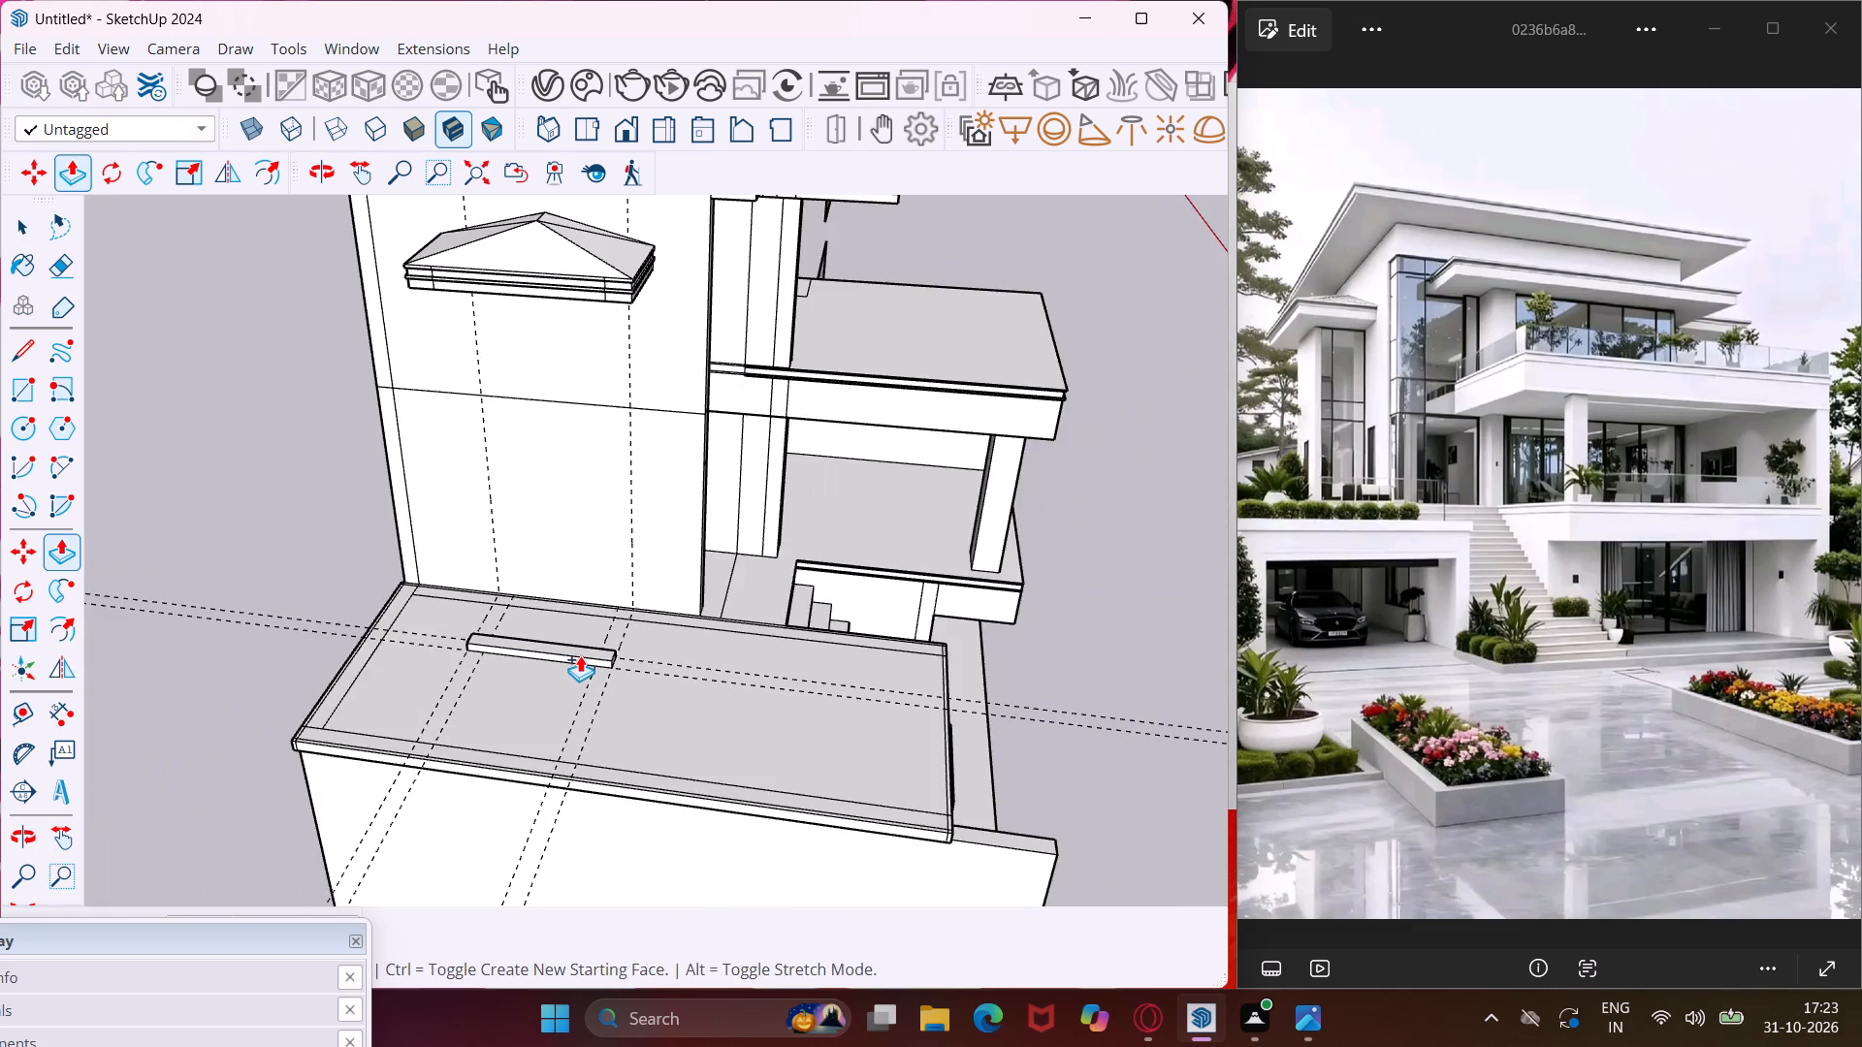
scroll(580, 655, down, 4)
scroll(628, 406, up, 4)
click(615, 398)
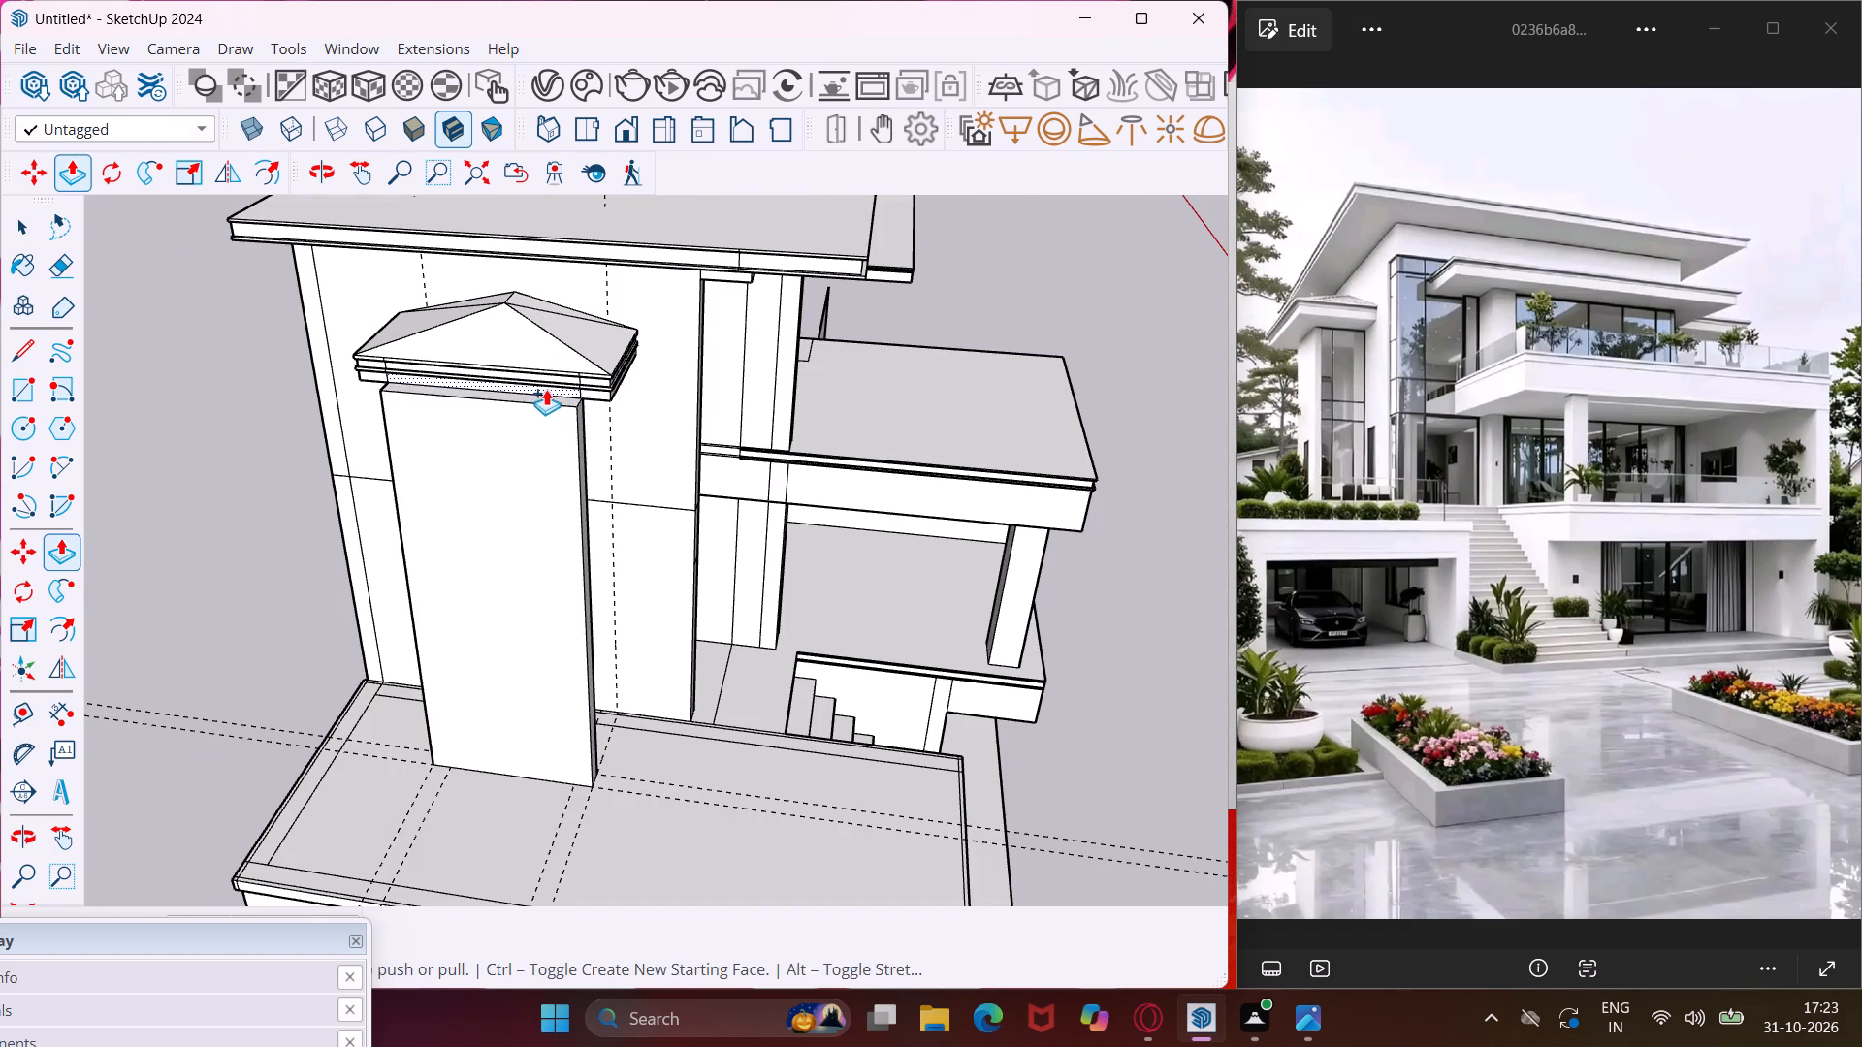
Examine the tall wall and the peaked slab above it from several sides and up close along the slab's edges.
scroll(546, 389, up, 5)
middle_drag(546, 389, 205, 351)
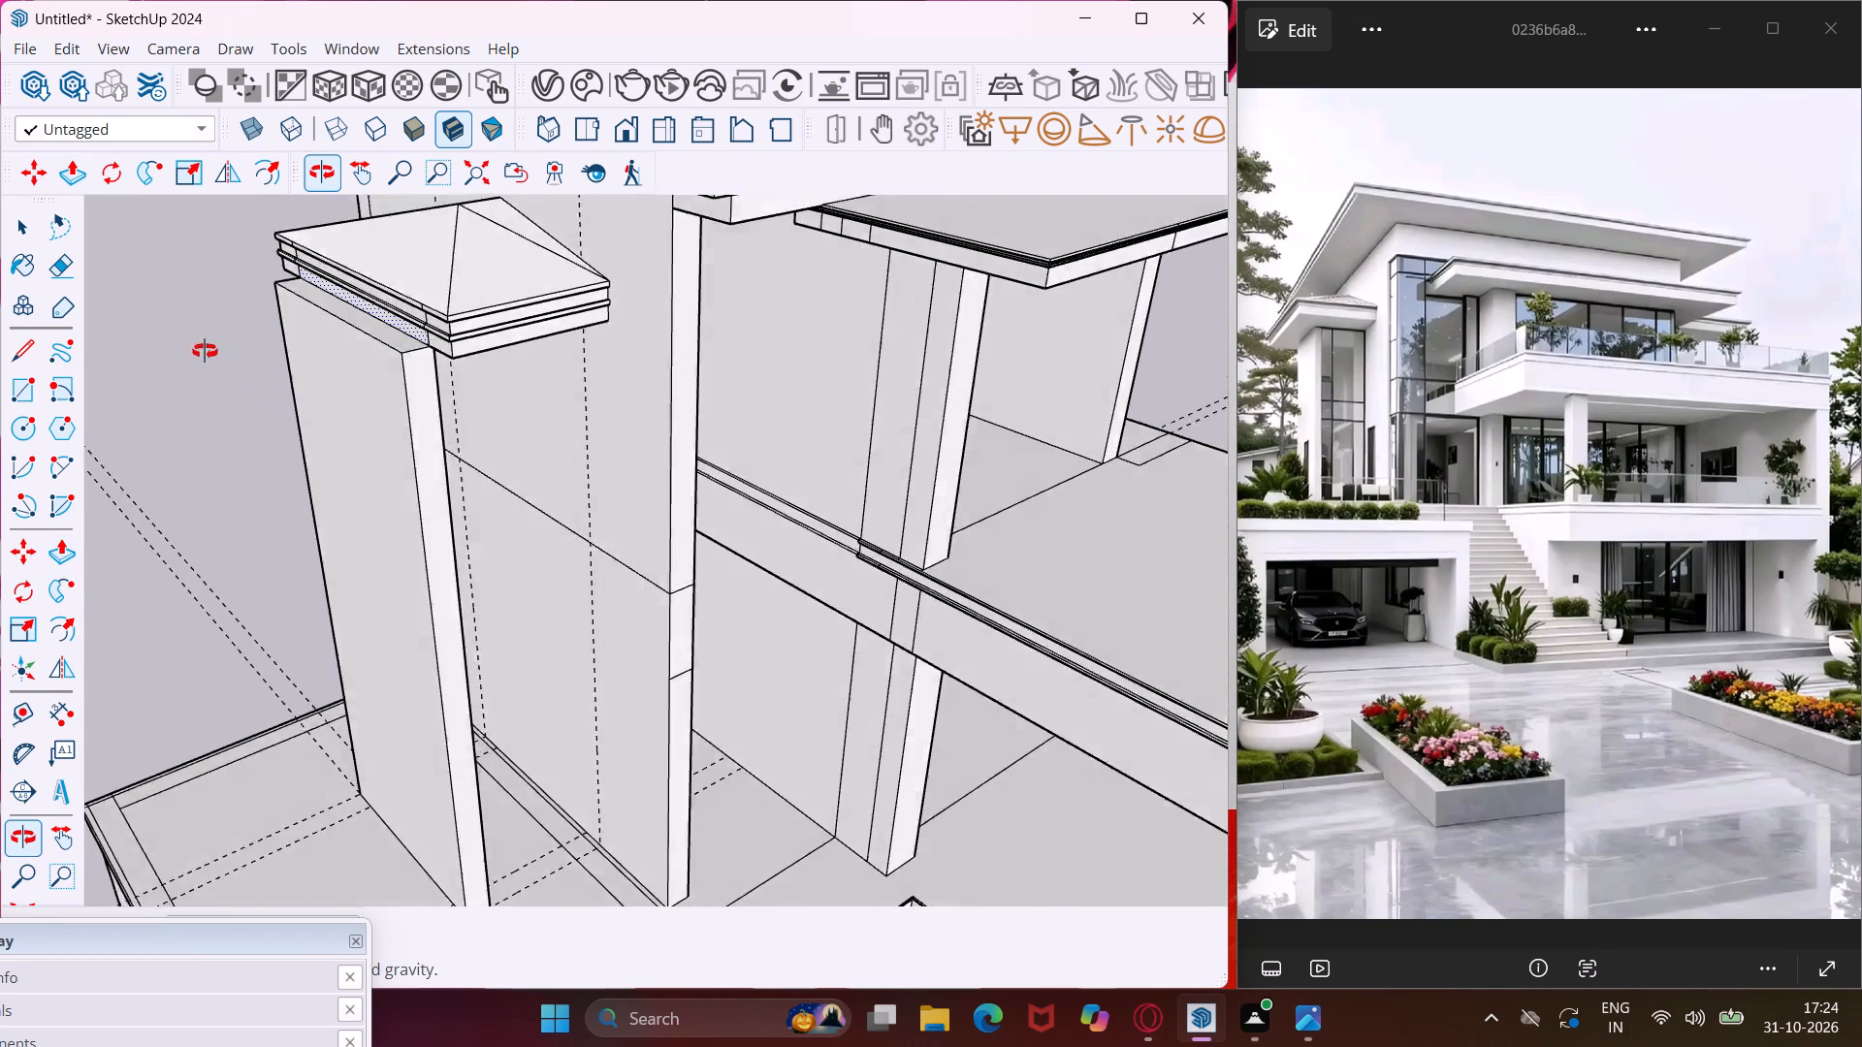
middle_drag(205, 351, 397, 243)
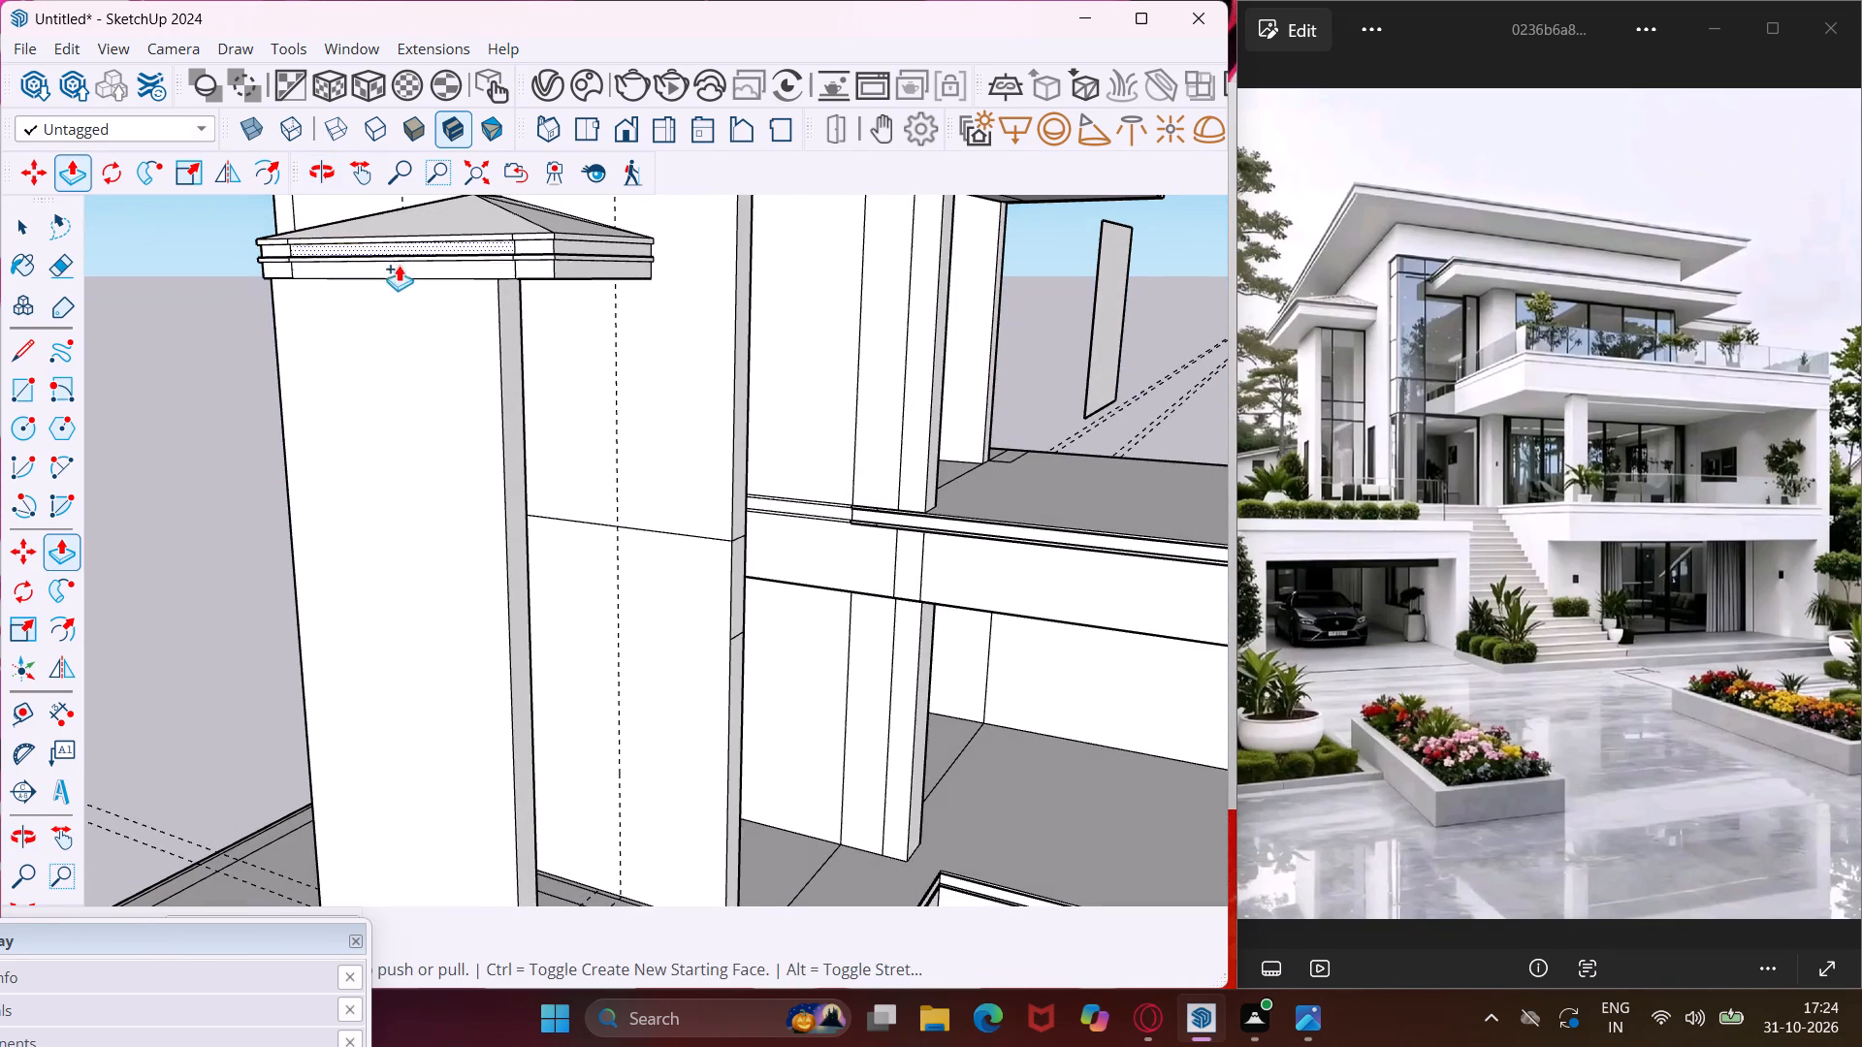
scroll(389, 402, down, 13)
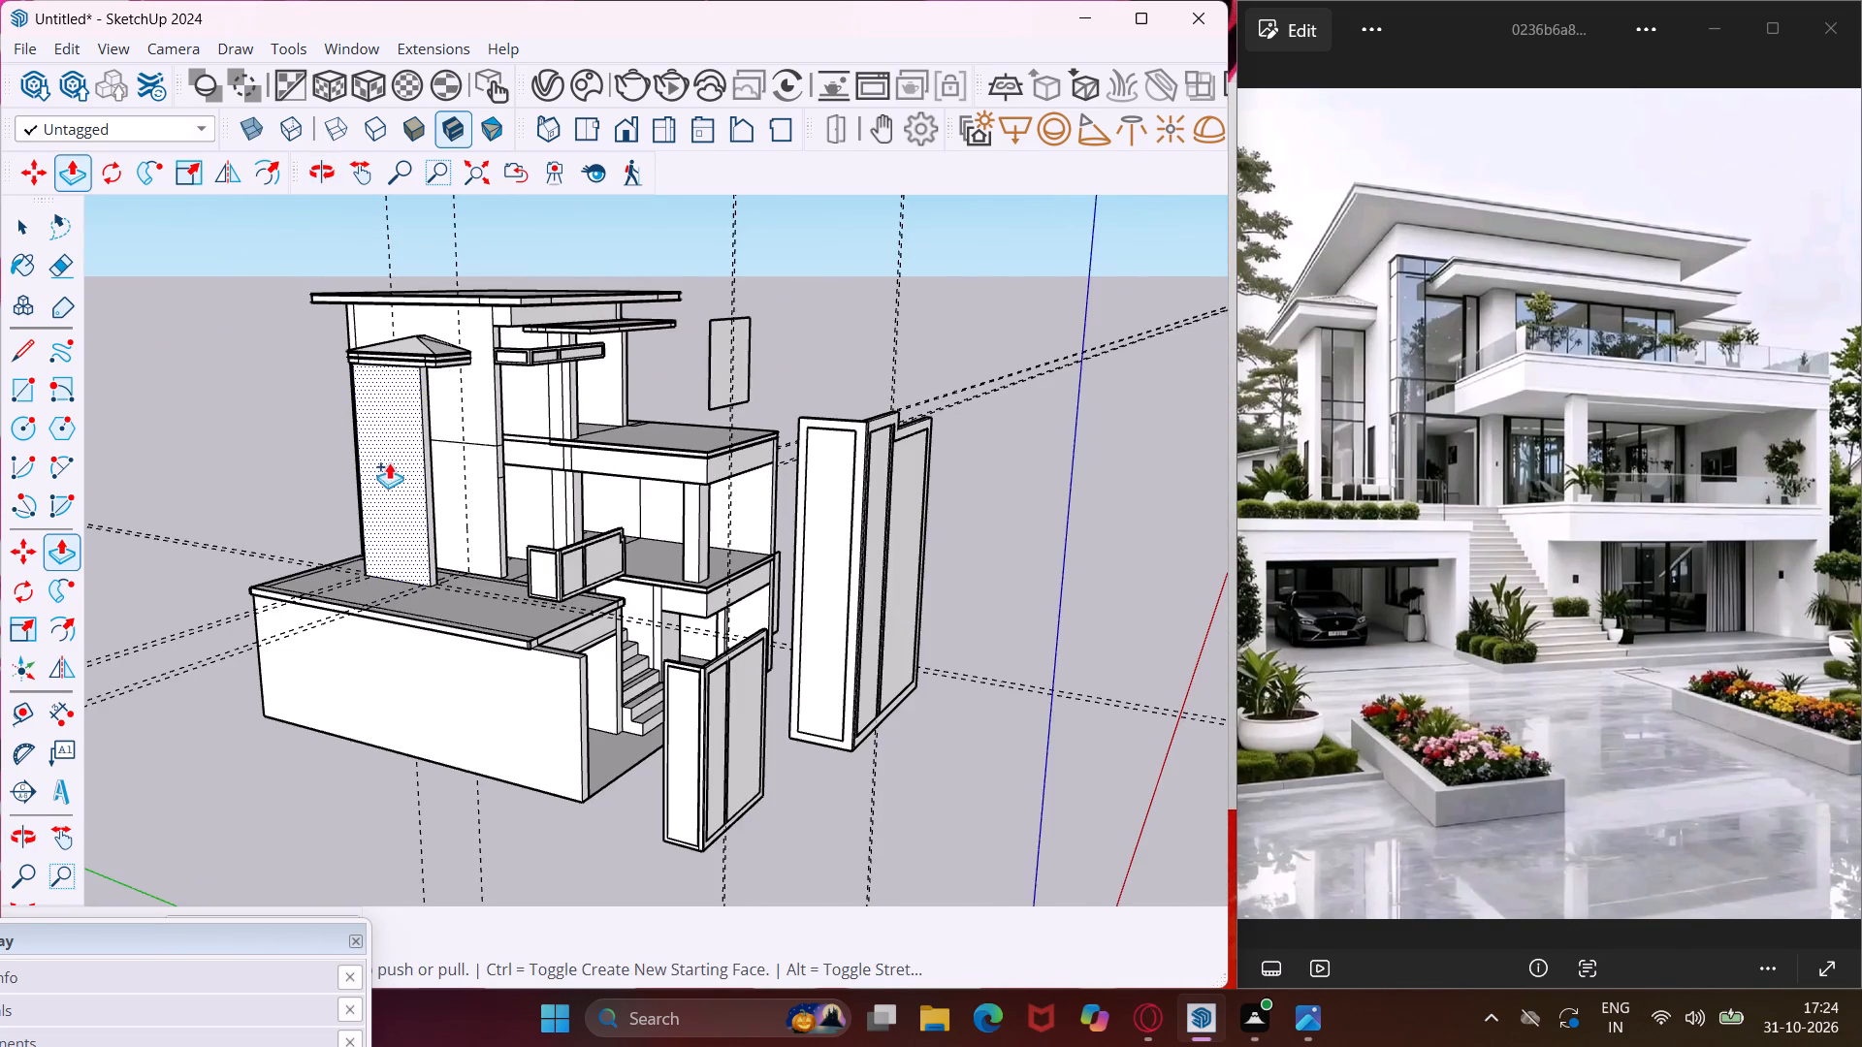
middle_drag(389, 465, 85, 585)
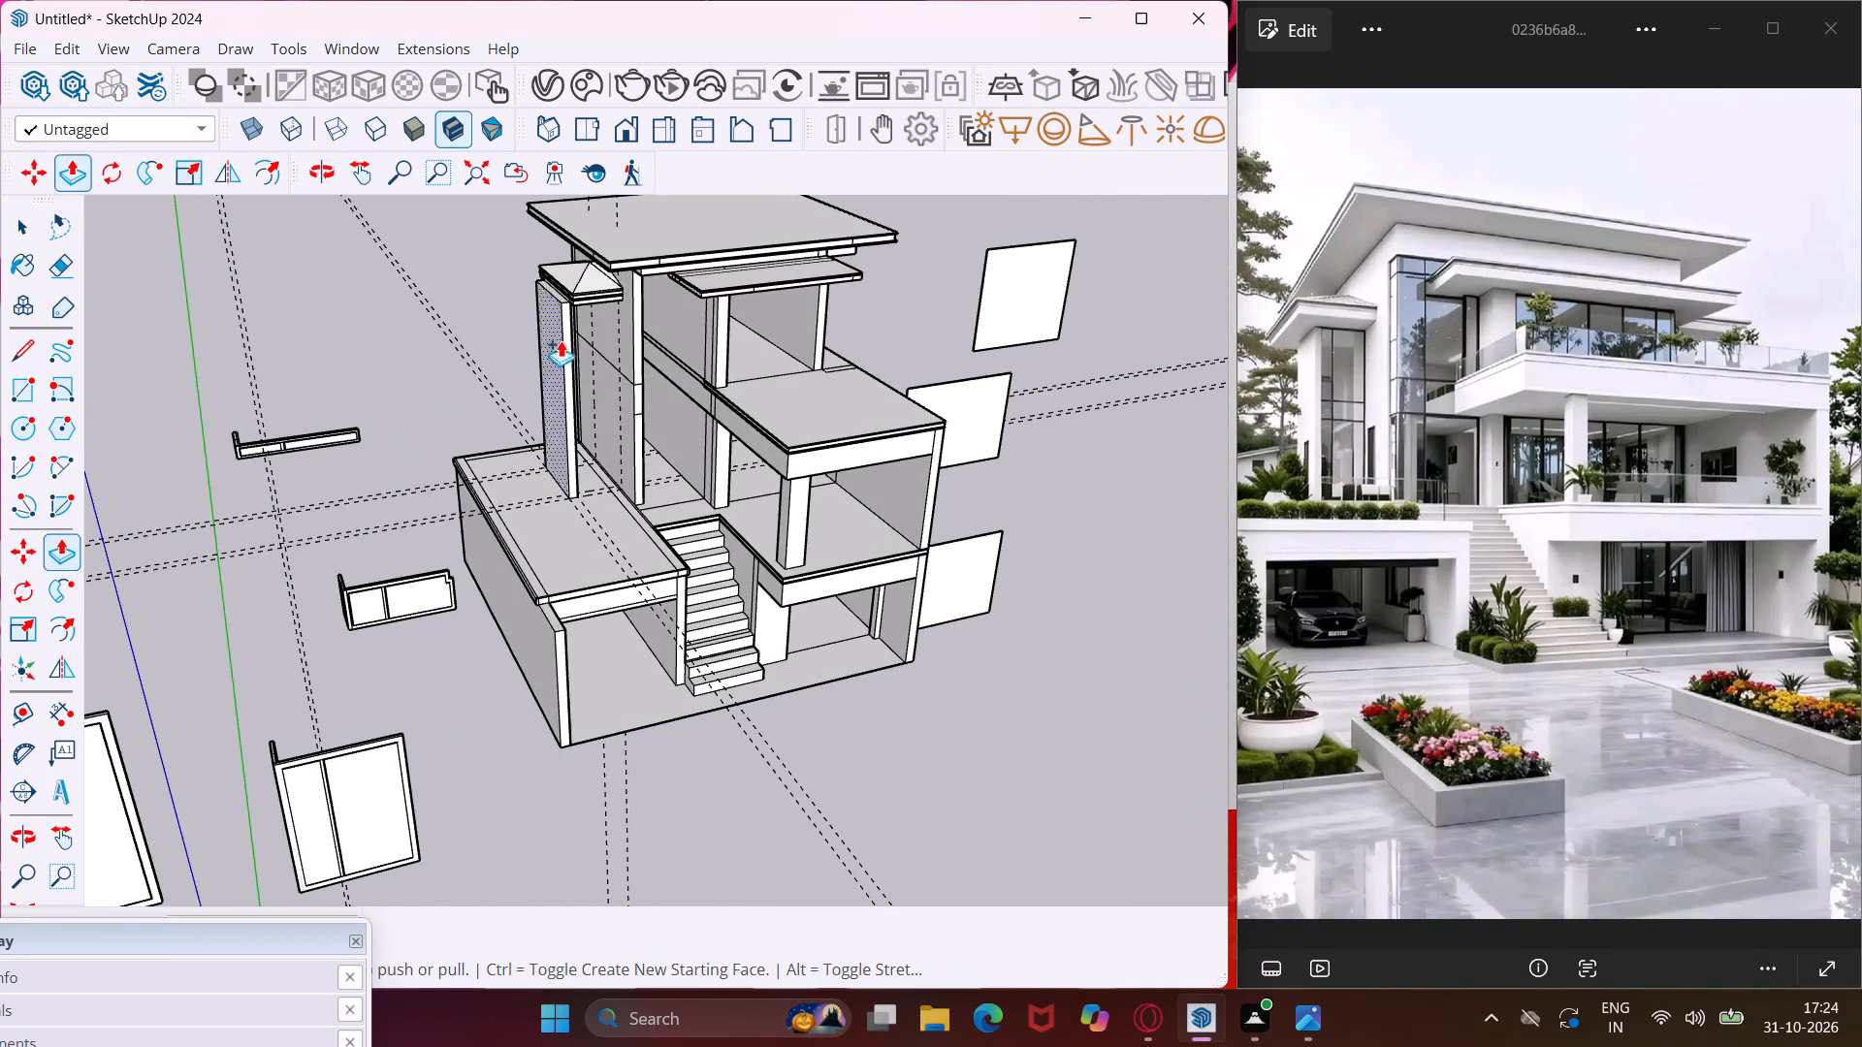
scroll(583, 332, up, 4)
middle_drag(583, 332, 450, 333)
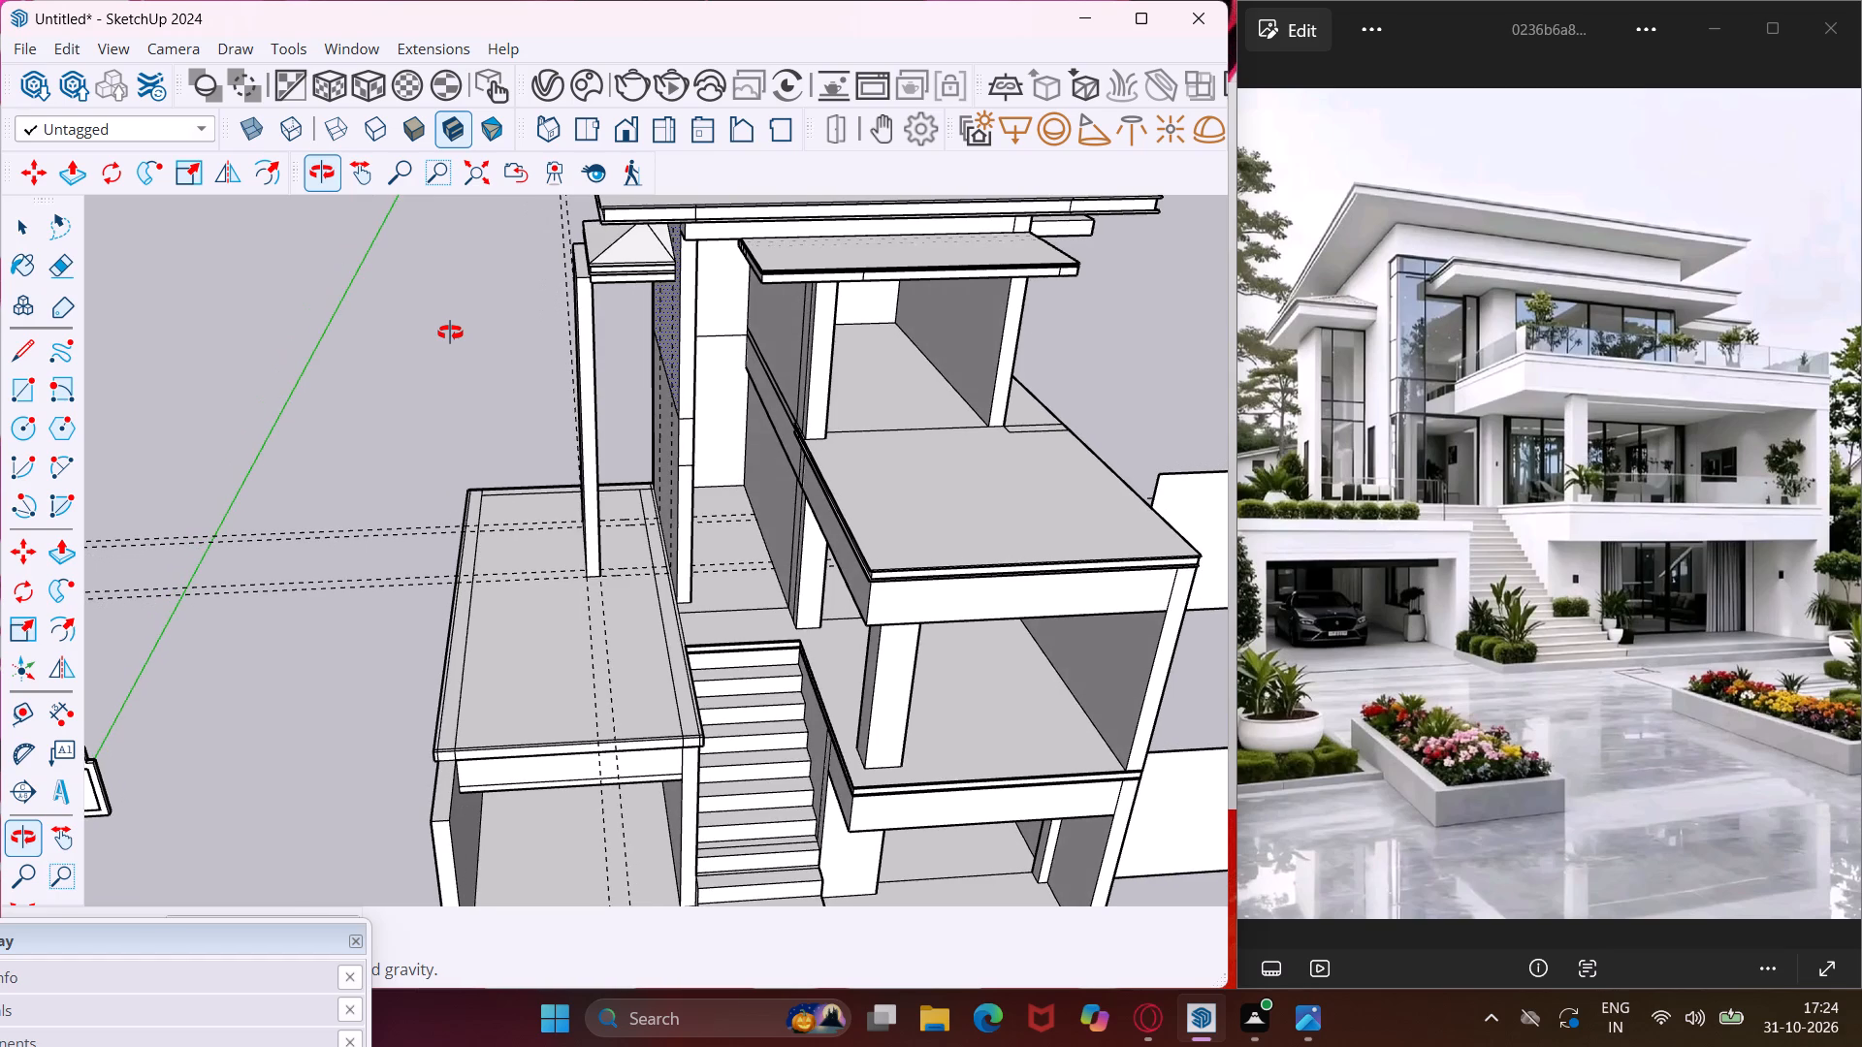
middle_drag(450, 333, 710, 286)
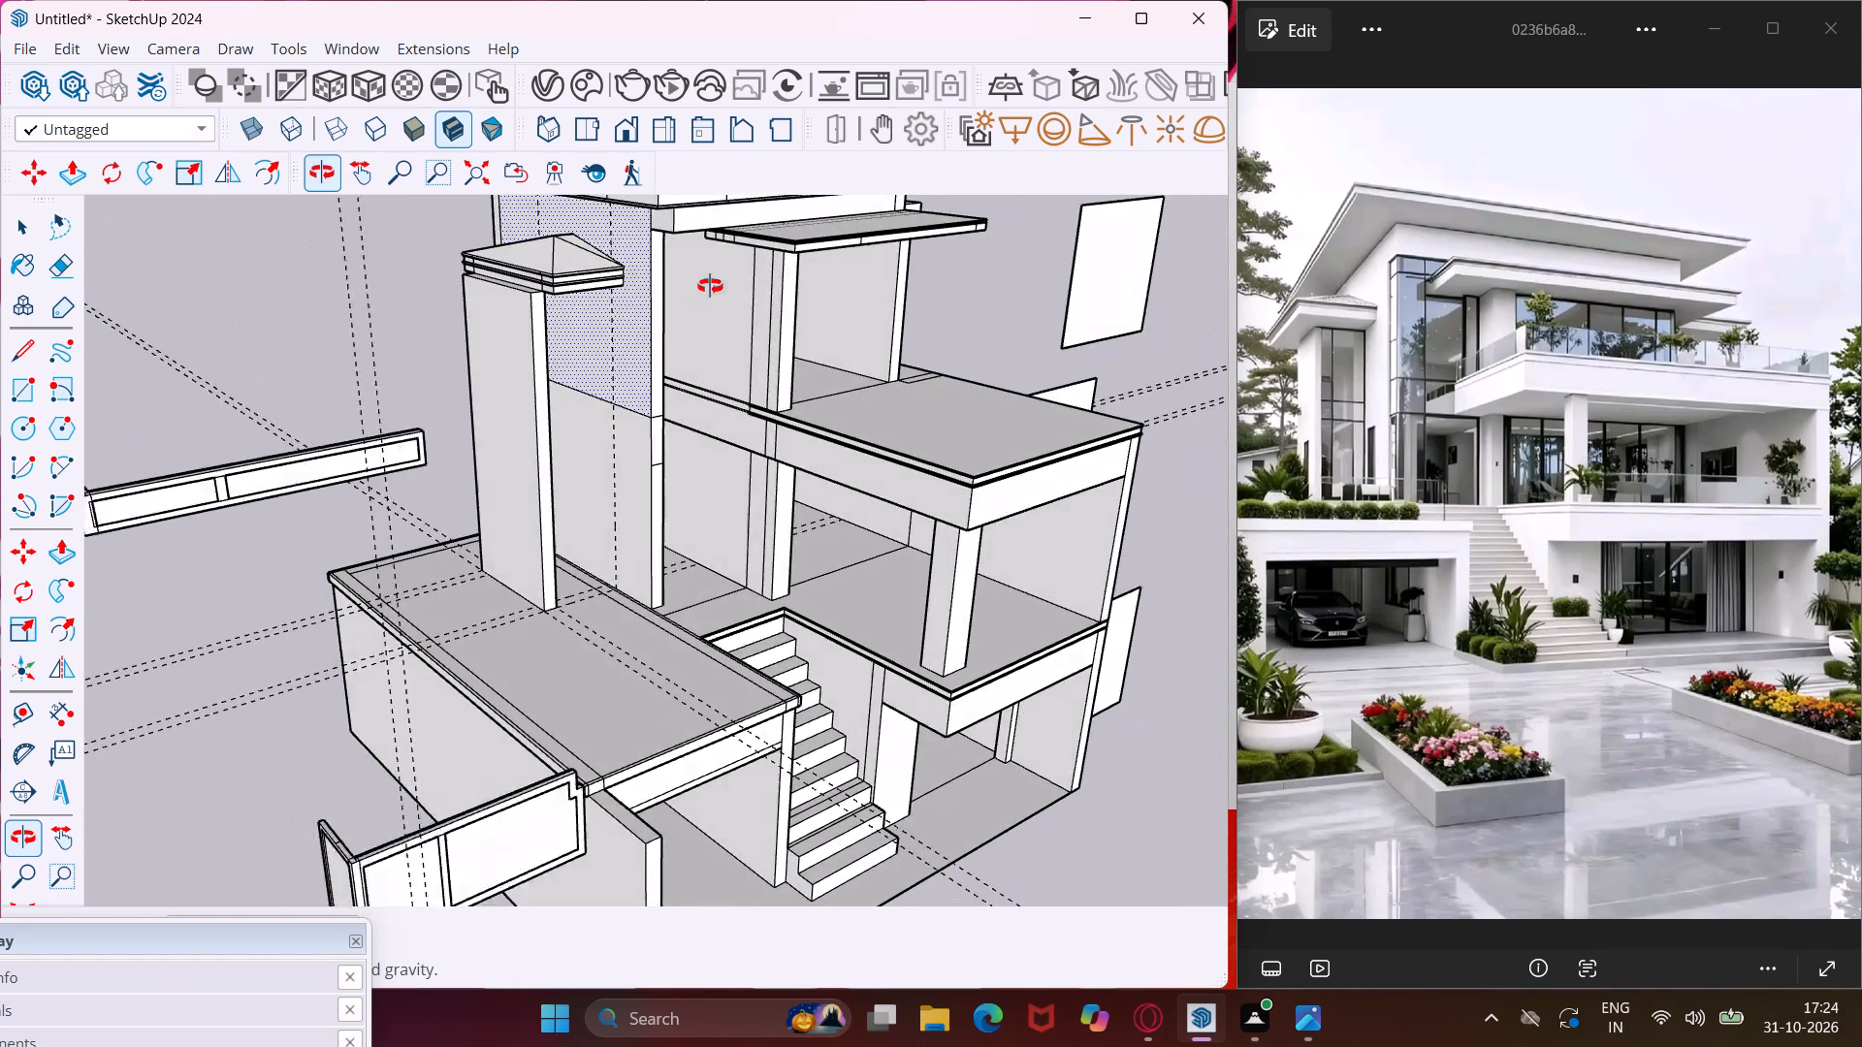
middle_drag(710, 286, 832, 363)
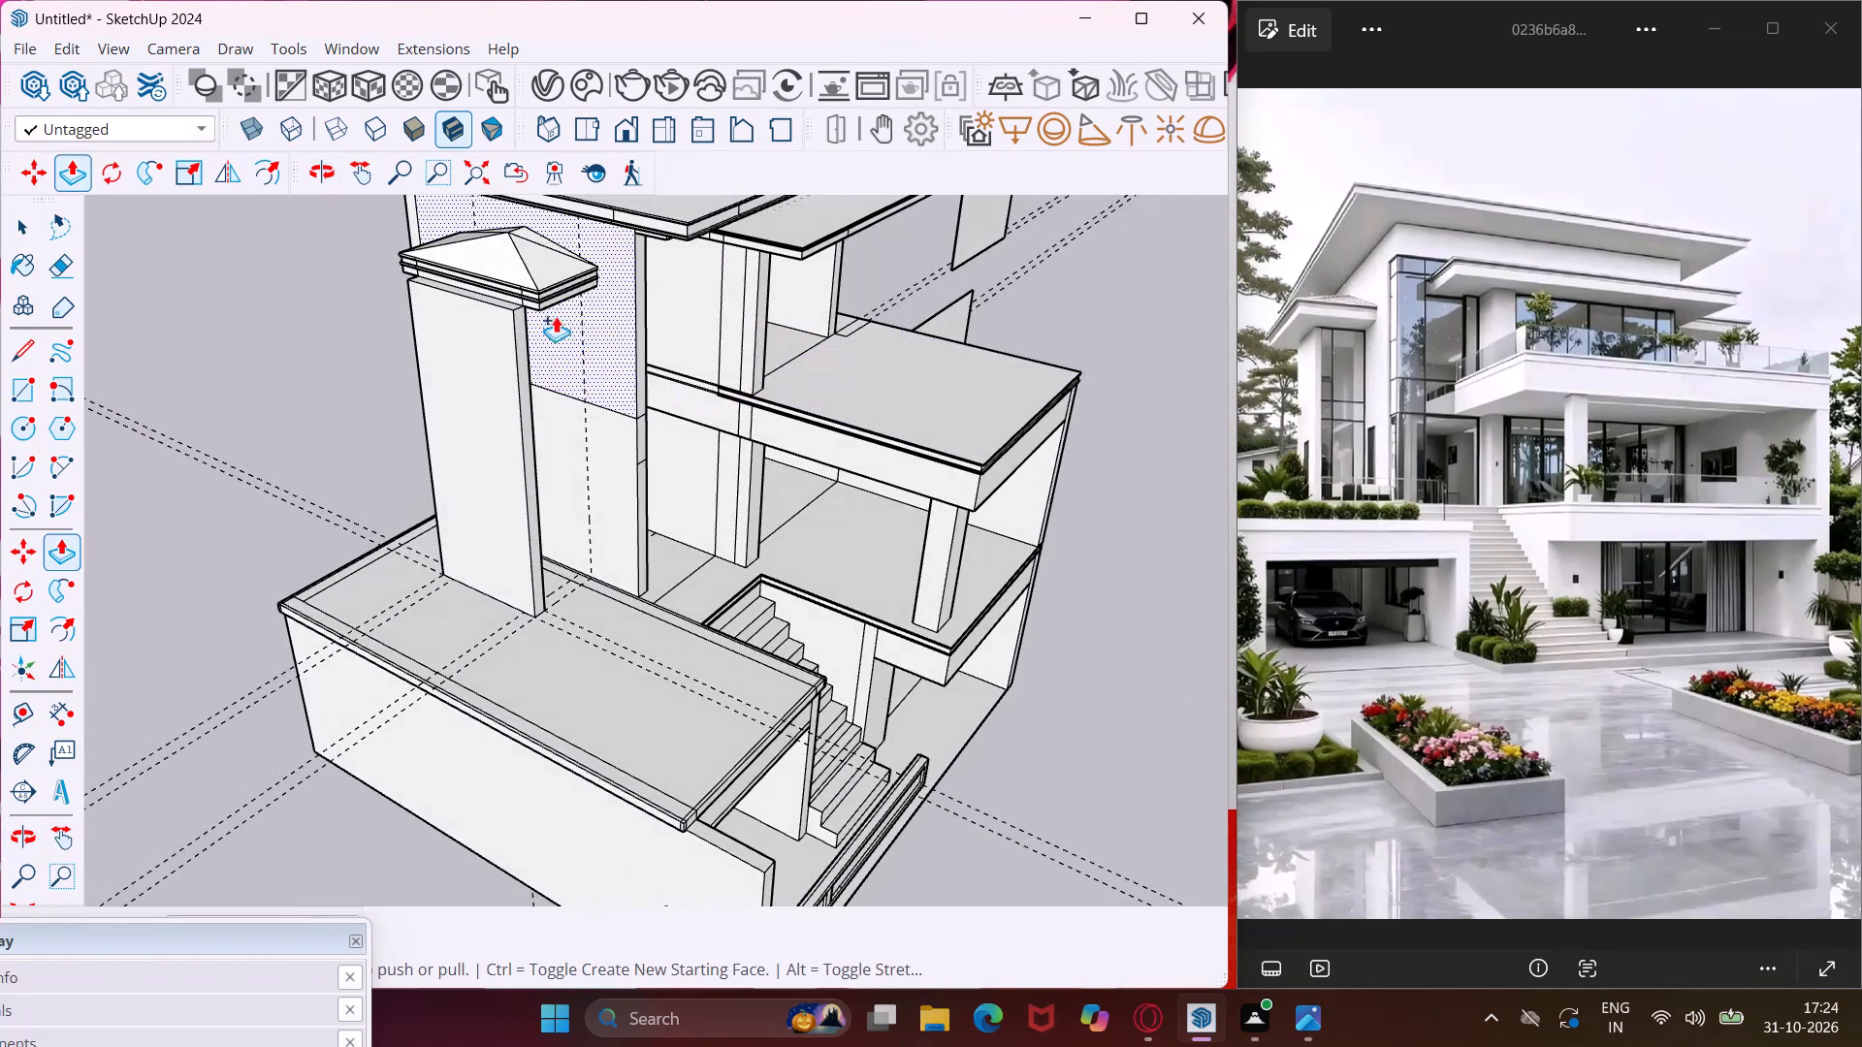
scroll(551, 313, up, 5)
scroll(517, 289, up, 18)
scroll(517, 289, up, 7)
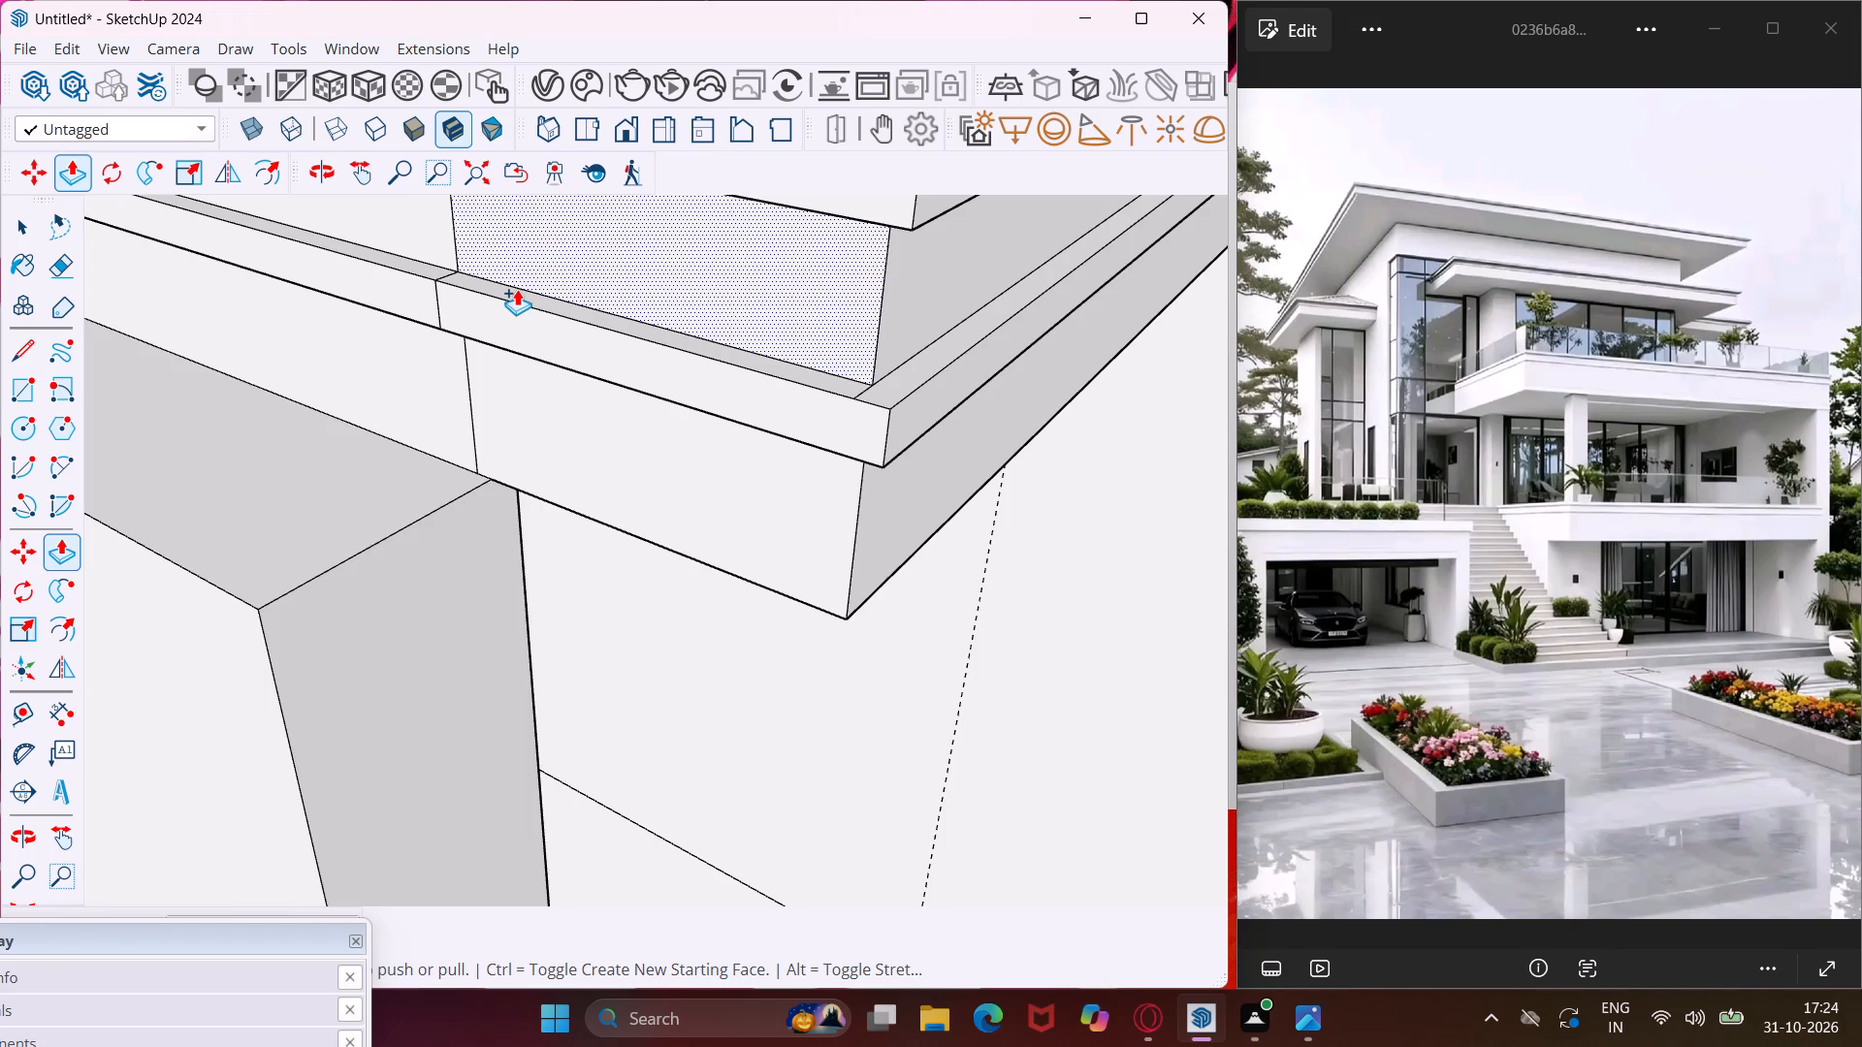
Undo the tall wall, the raised roof peak and the lines on the slab's top face, back to the plain flat slab.
key(ctrl+z)
key(ctrl+z)
key(ctrl+z)
scroll(546, 404, down, 8)
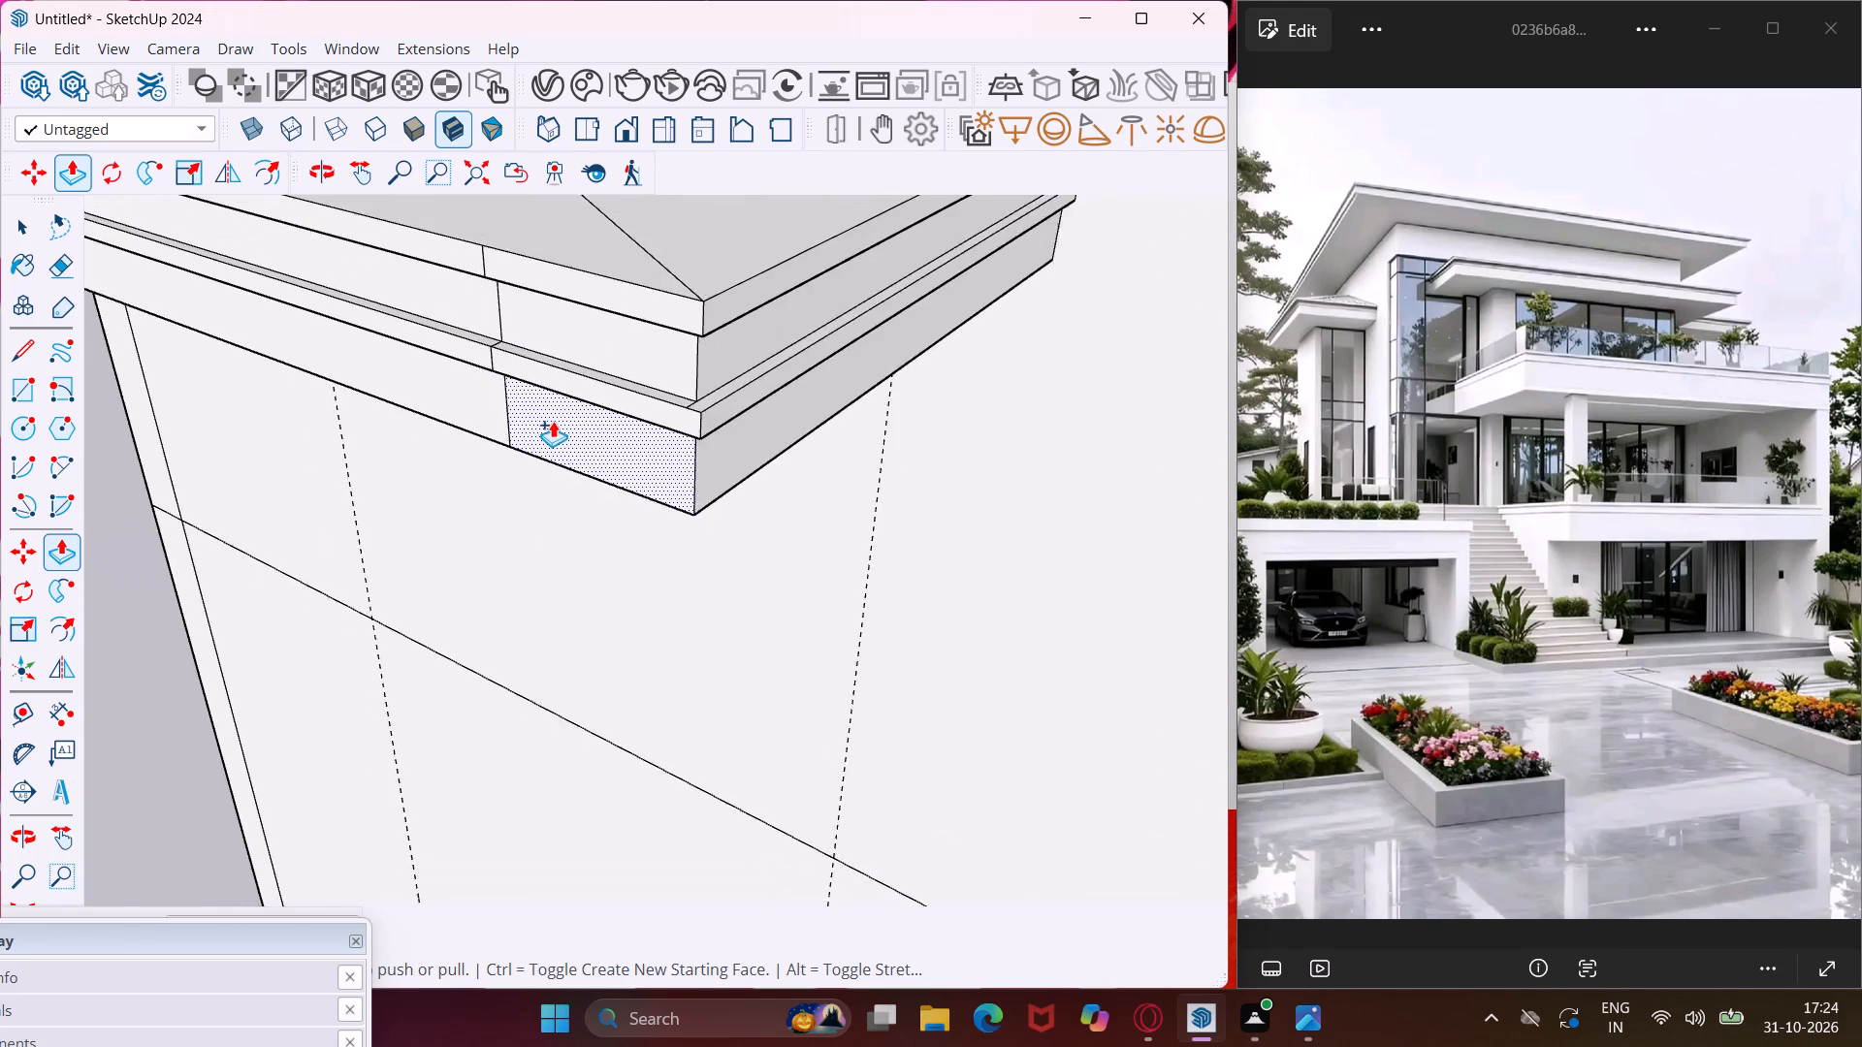
scroll(551, 419, down, 7)
key(ctrl+z)
key(ctrl+z)
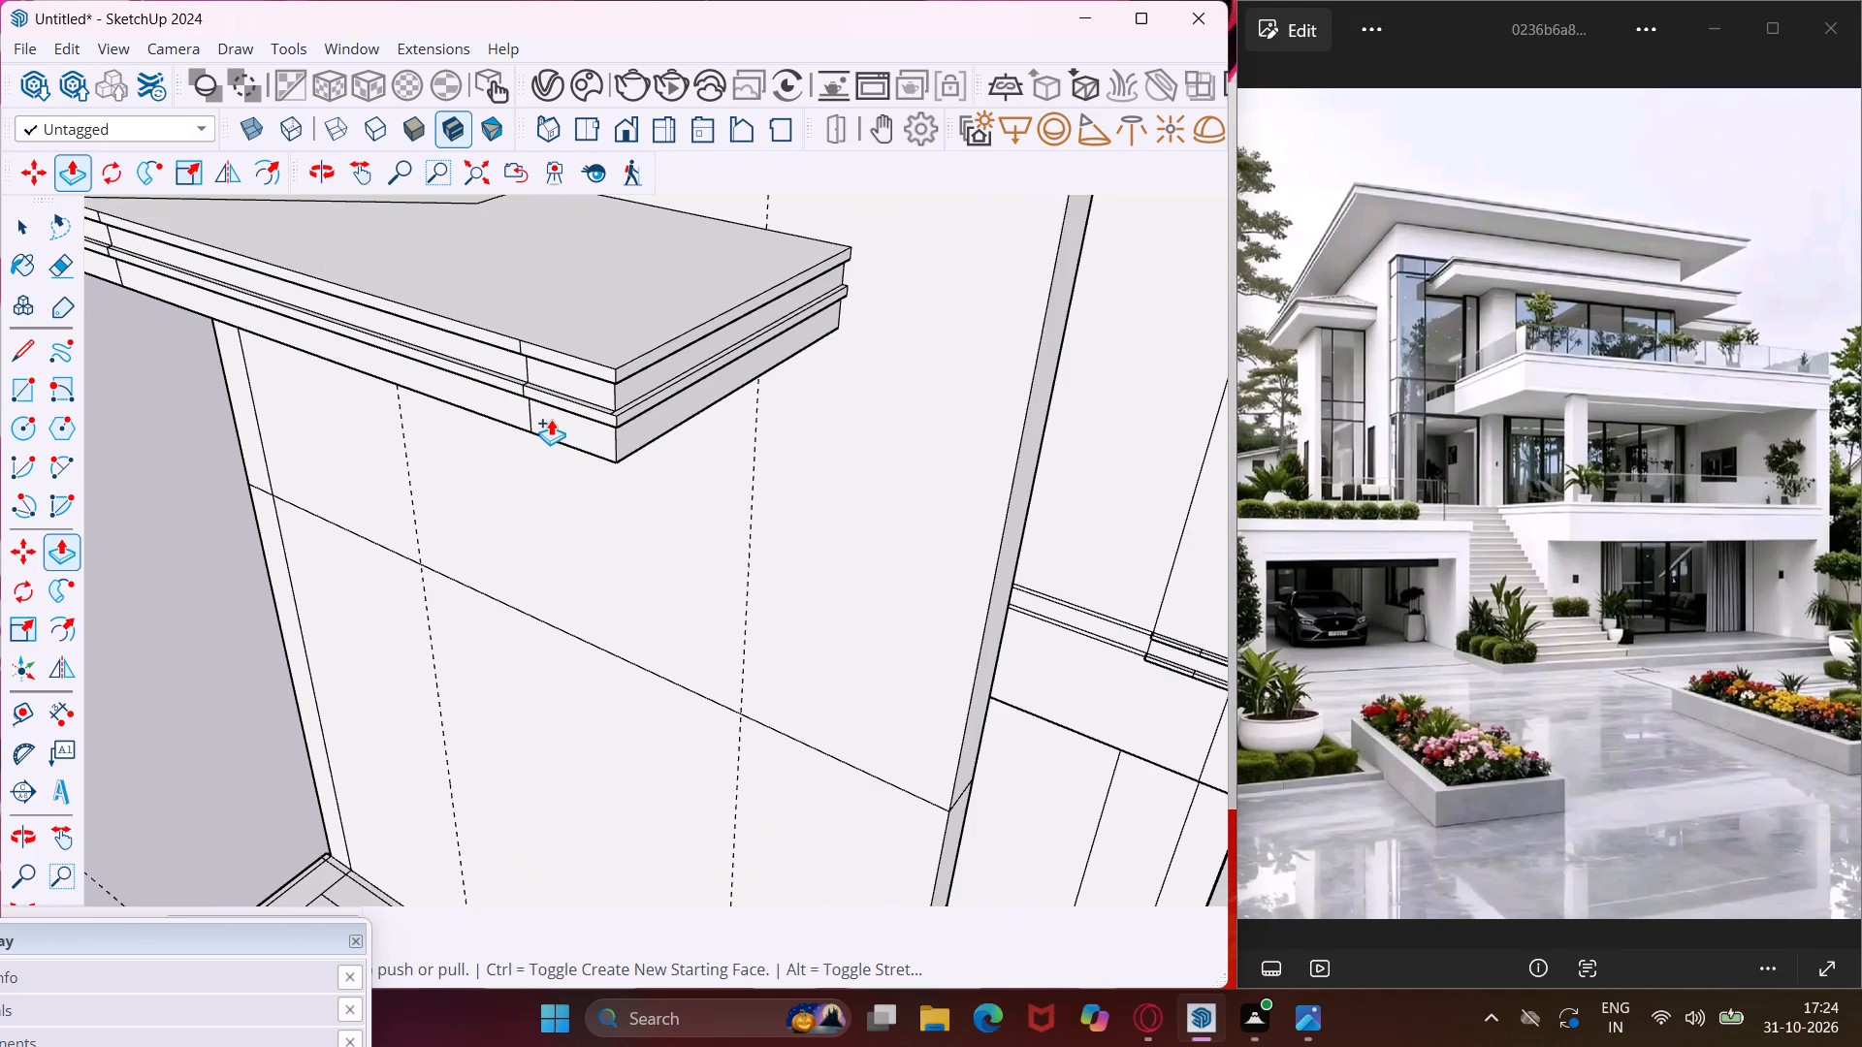
key(ctrl+z)
key(ctrl+z)
key(ctrl+z)
key(ctrl+z)
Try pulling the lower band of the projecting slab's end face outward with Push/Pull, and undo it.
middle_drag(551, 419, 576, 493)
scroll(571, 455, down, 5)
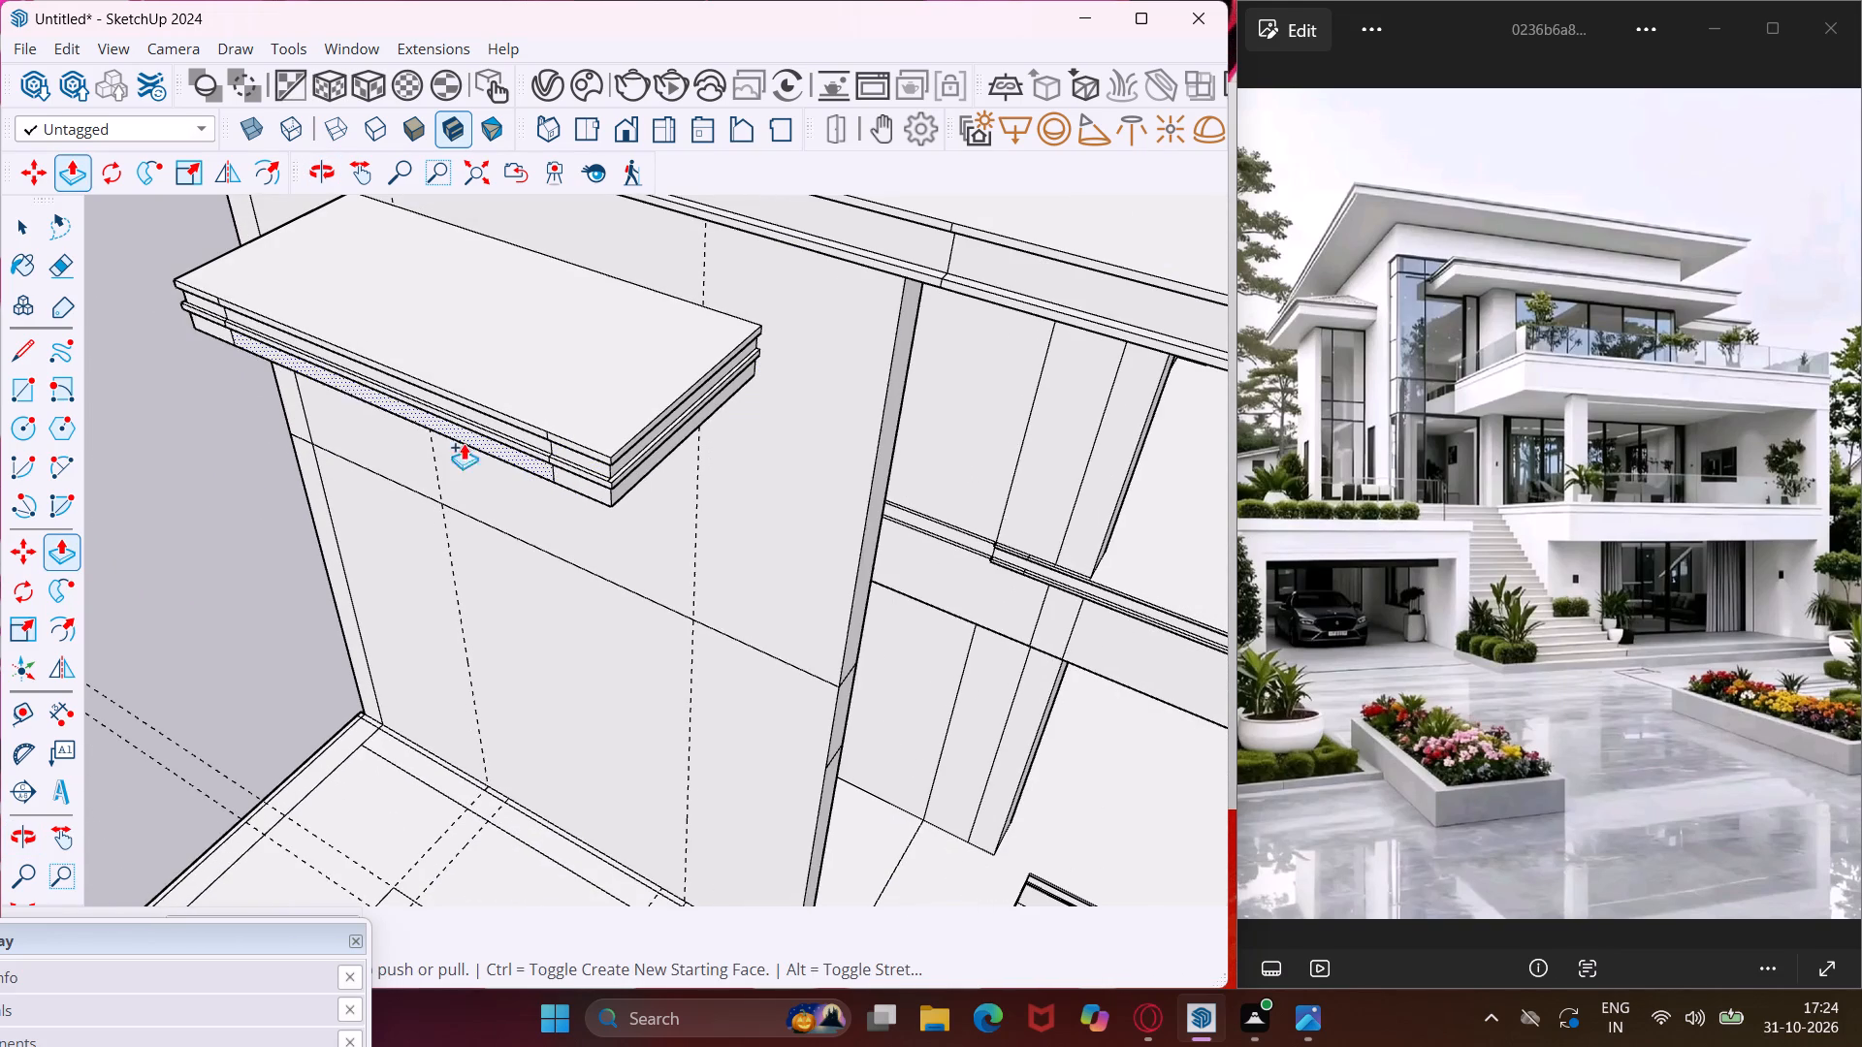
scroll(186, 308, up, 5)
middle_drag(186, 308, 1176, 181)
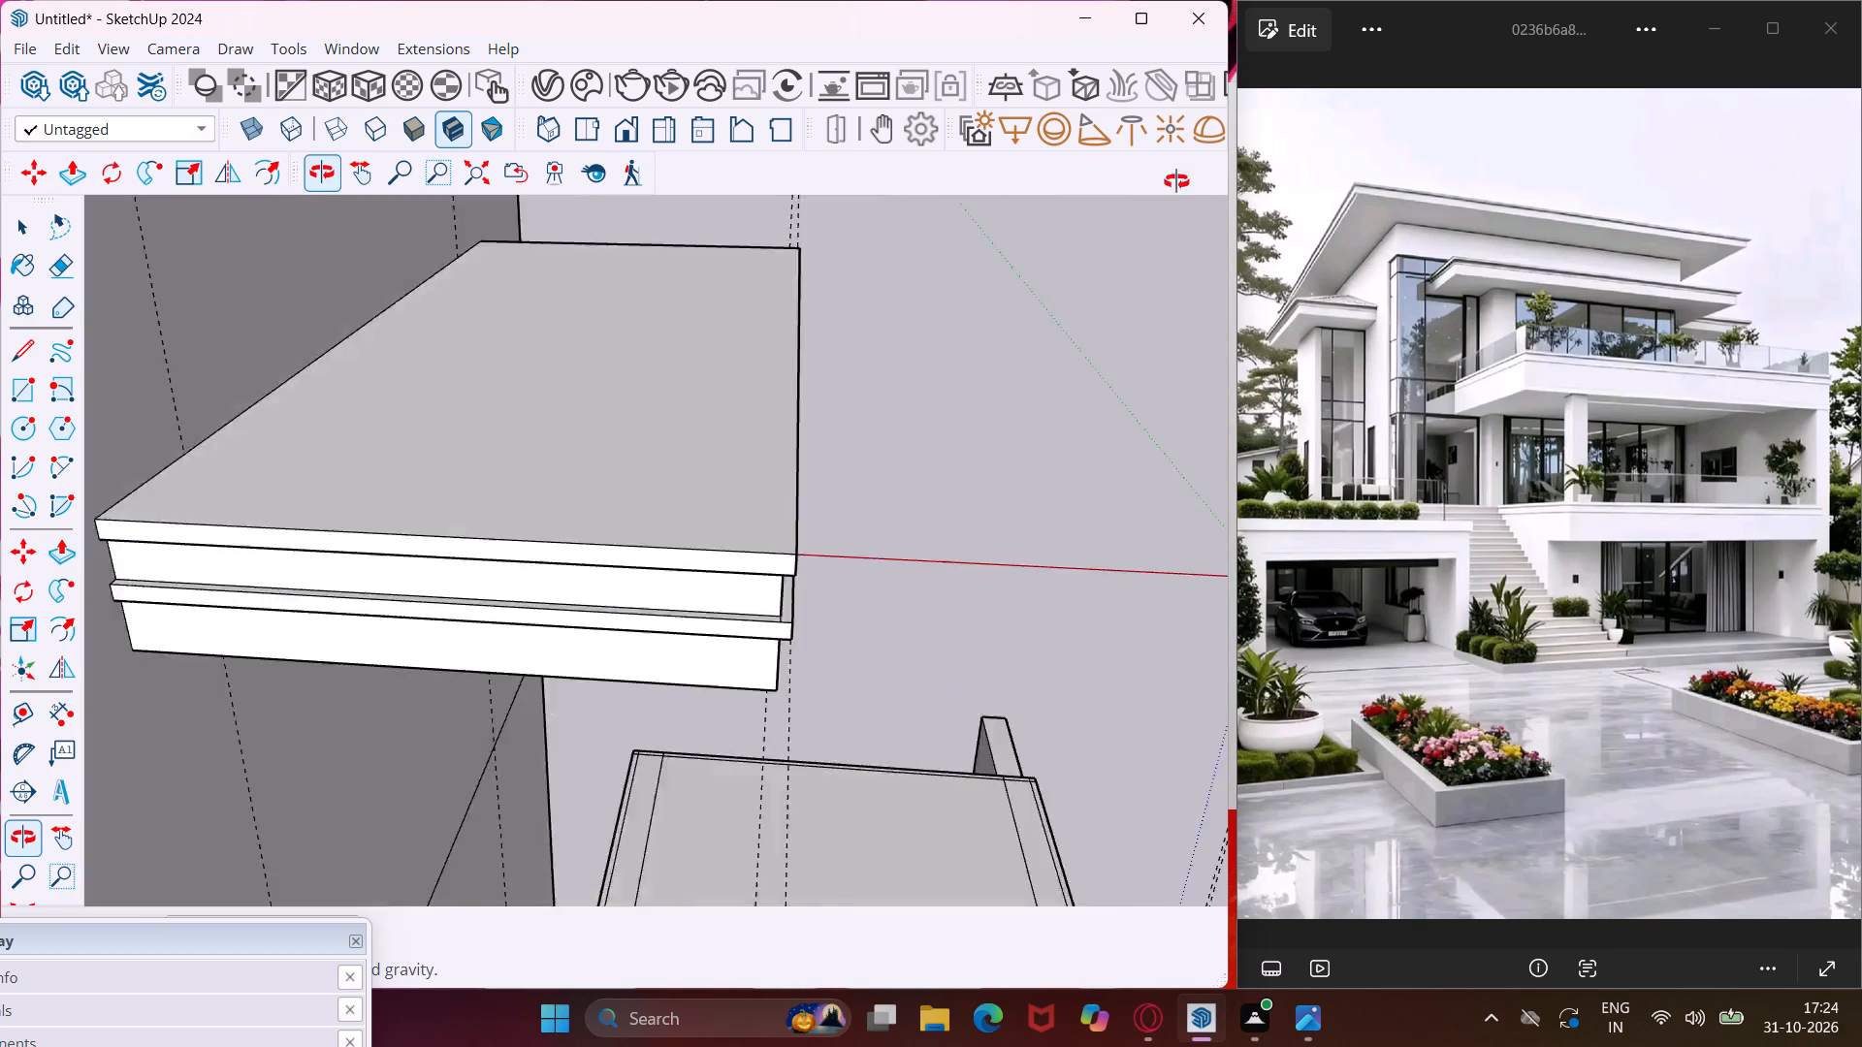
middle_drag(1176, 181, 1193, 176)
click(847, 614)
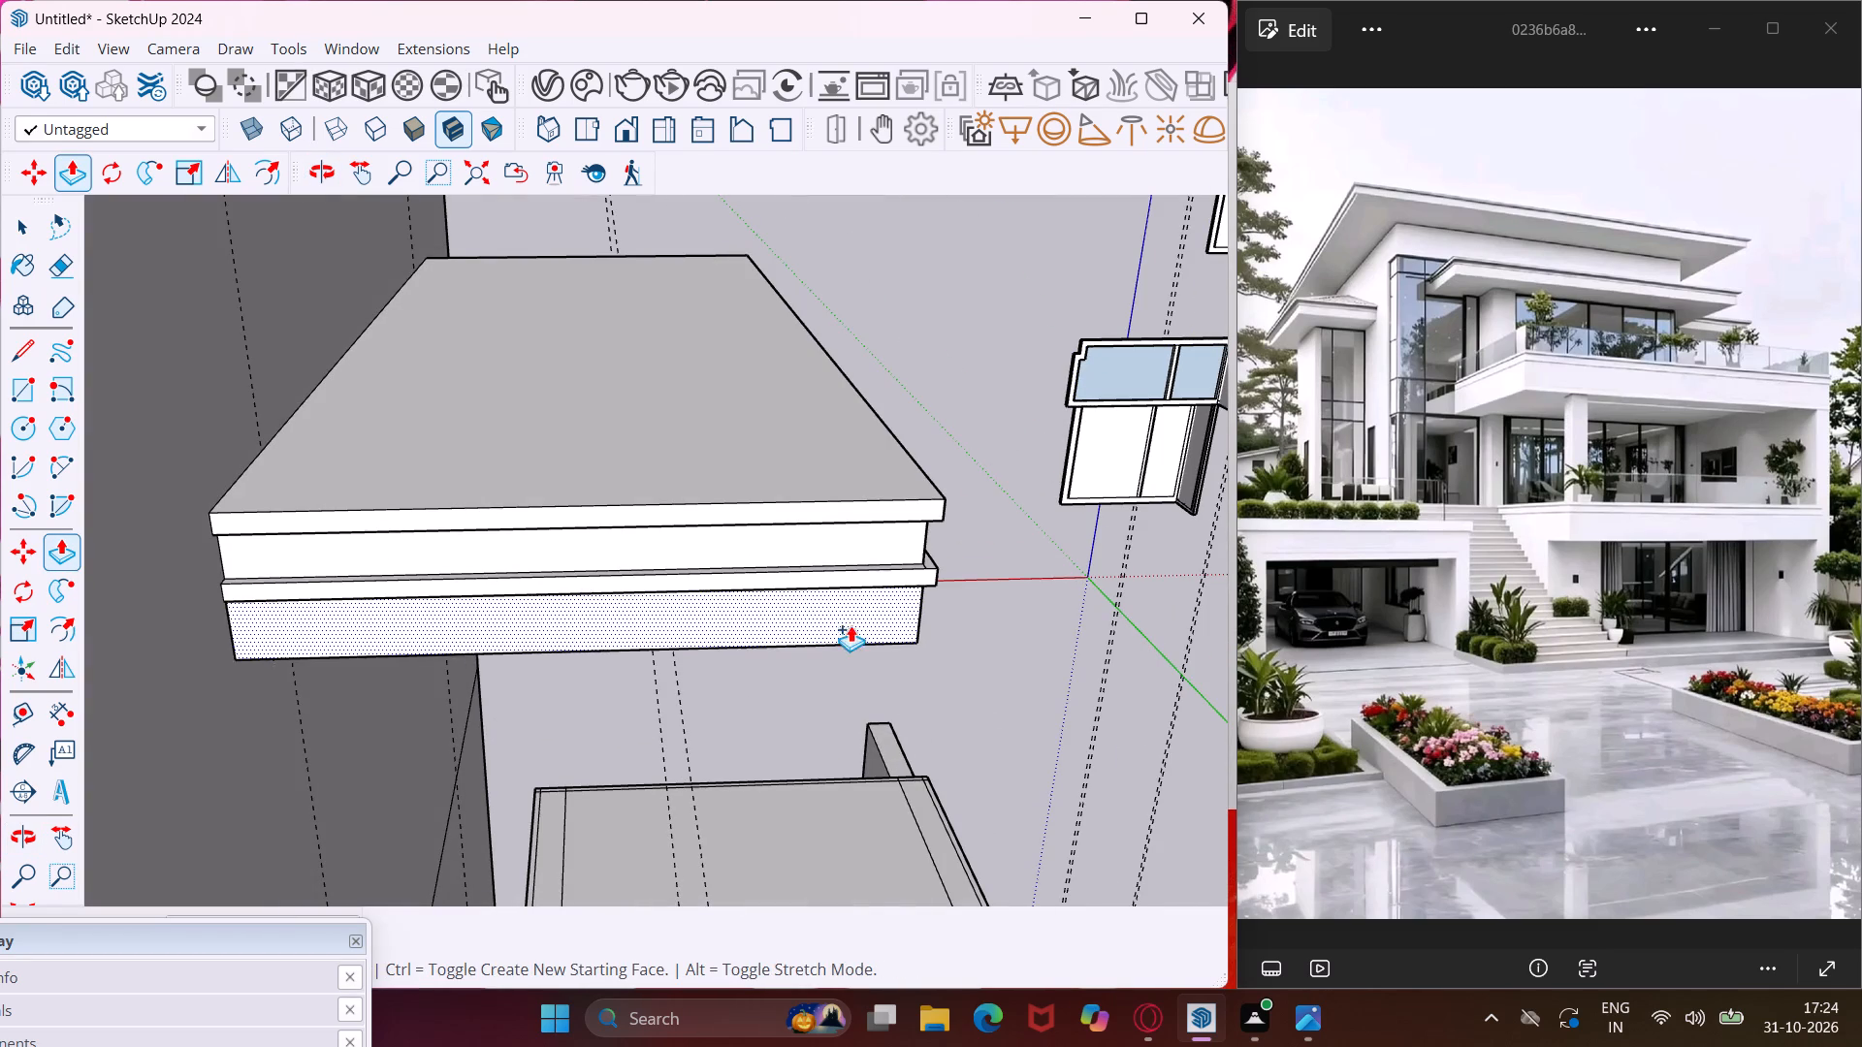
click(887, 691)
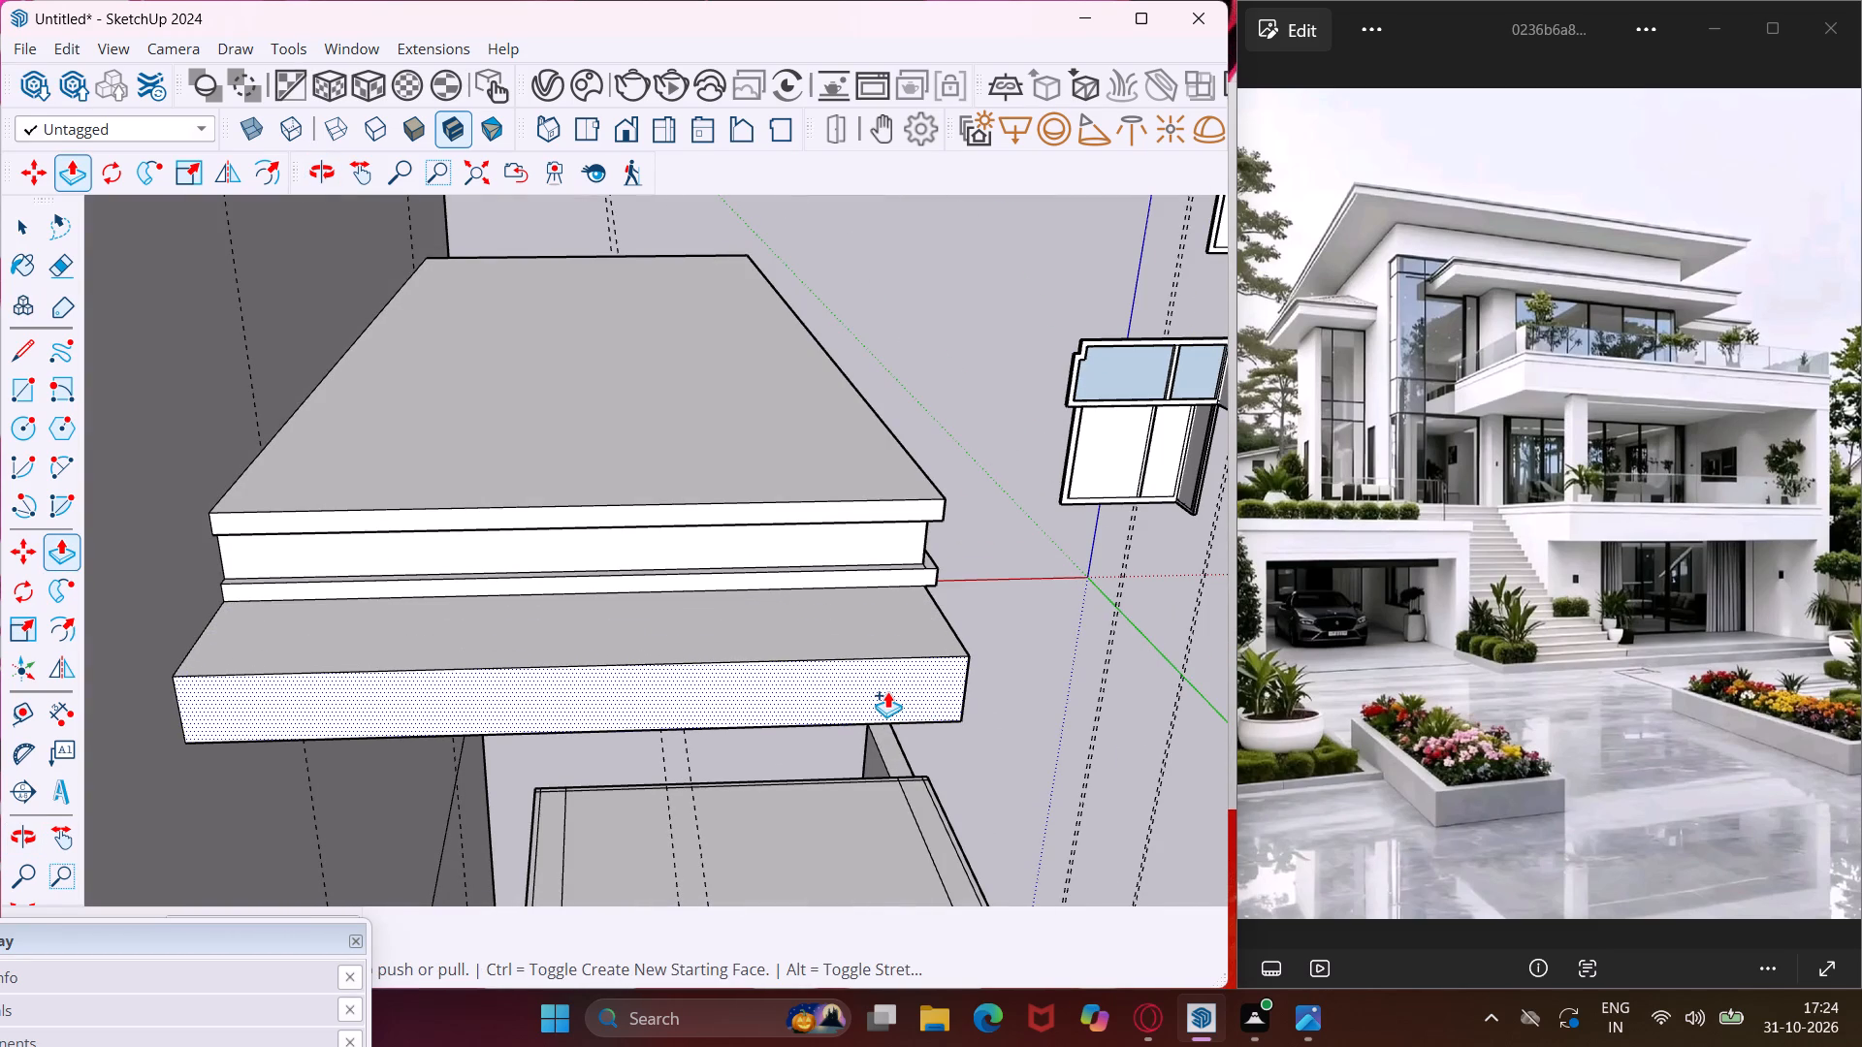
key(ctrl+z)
Push/Pull the middle section of the slab's thin top band outward along its front.
middle_drag(891, 686, 695, 625)
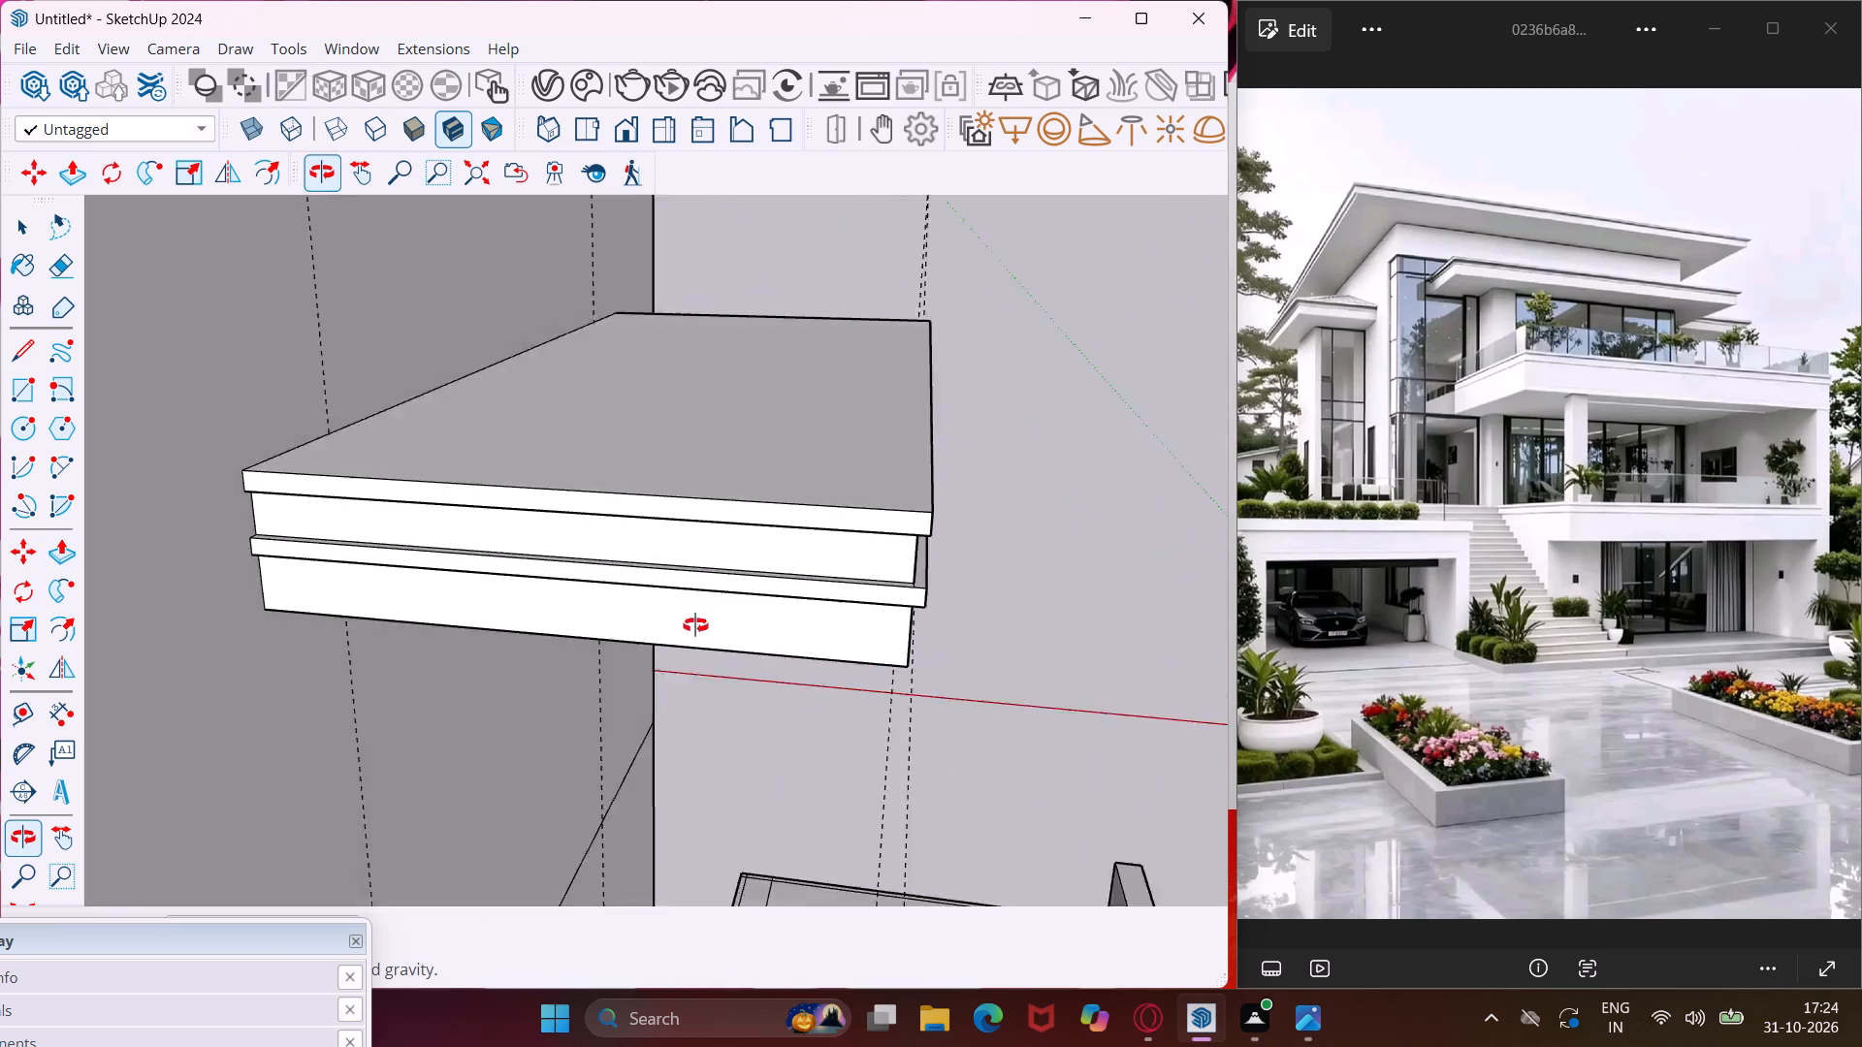
middle_drag(695, 625, 293, 573)
scroll(887, 501, up, 3)
click(918, 501)
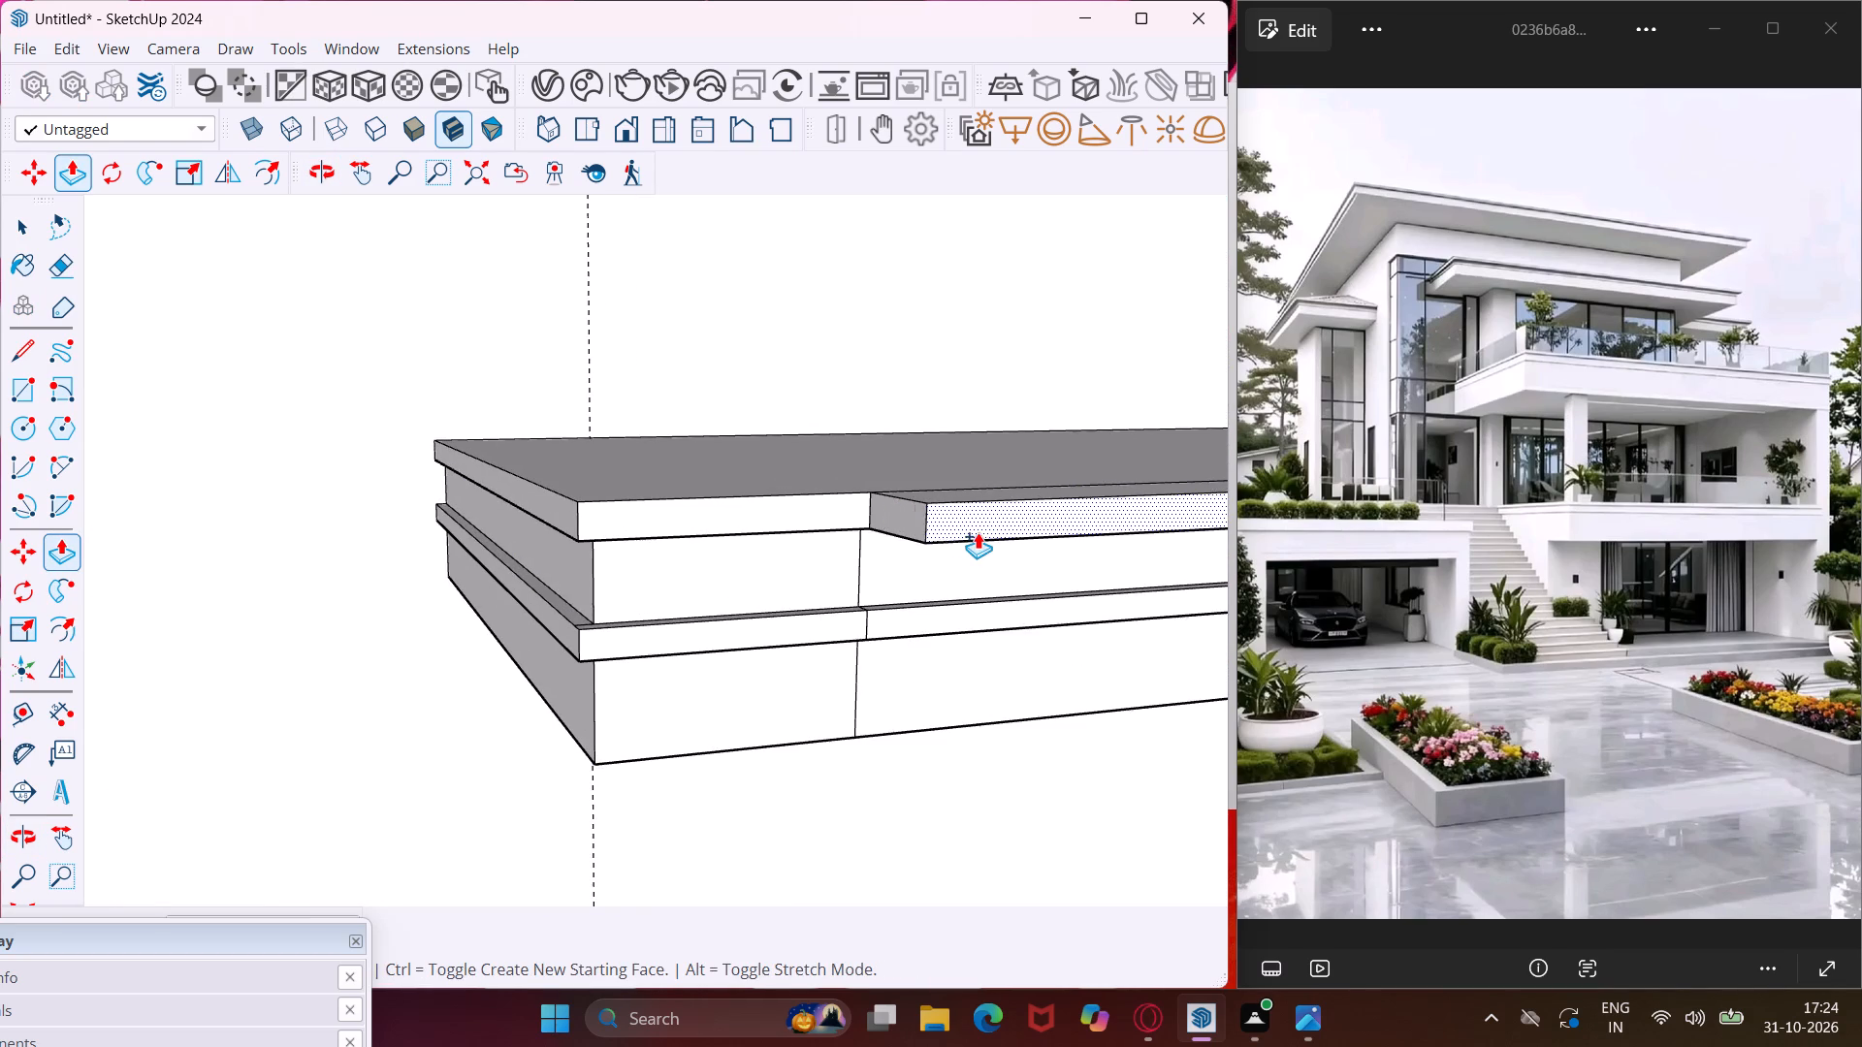
scroll(978, 532, down, 10)
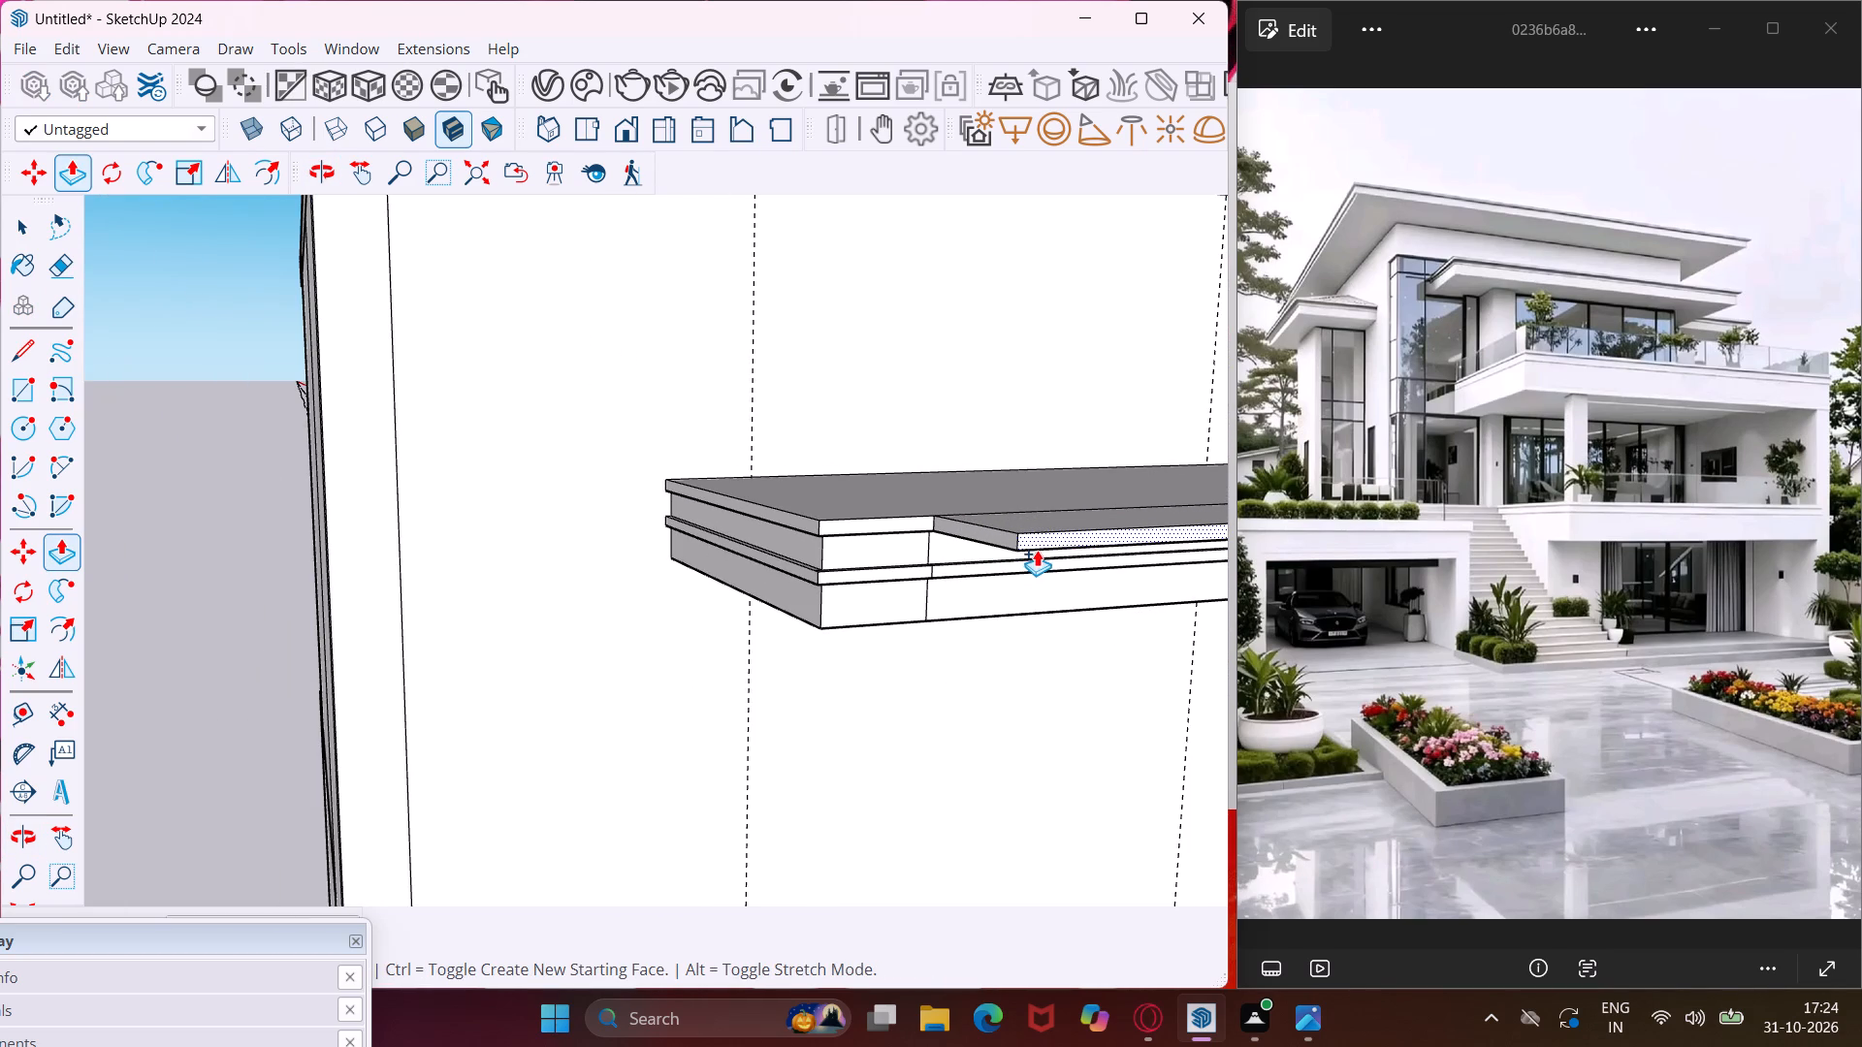
click(1037, 550)
Repeat the same extension on the top band's adjoining front end section and side face, and fill the corner between them.
scroll(892, 526, up, 7)
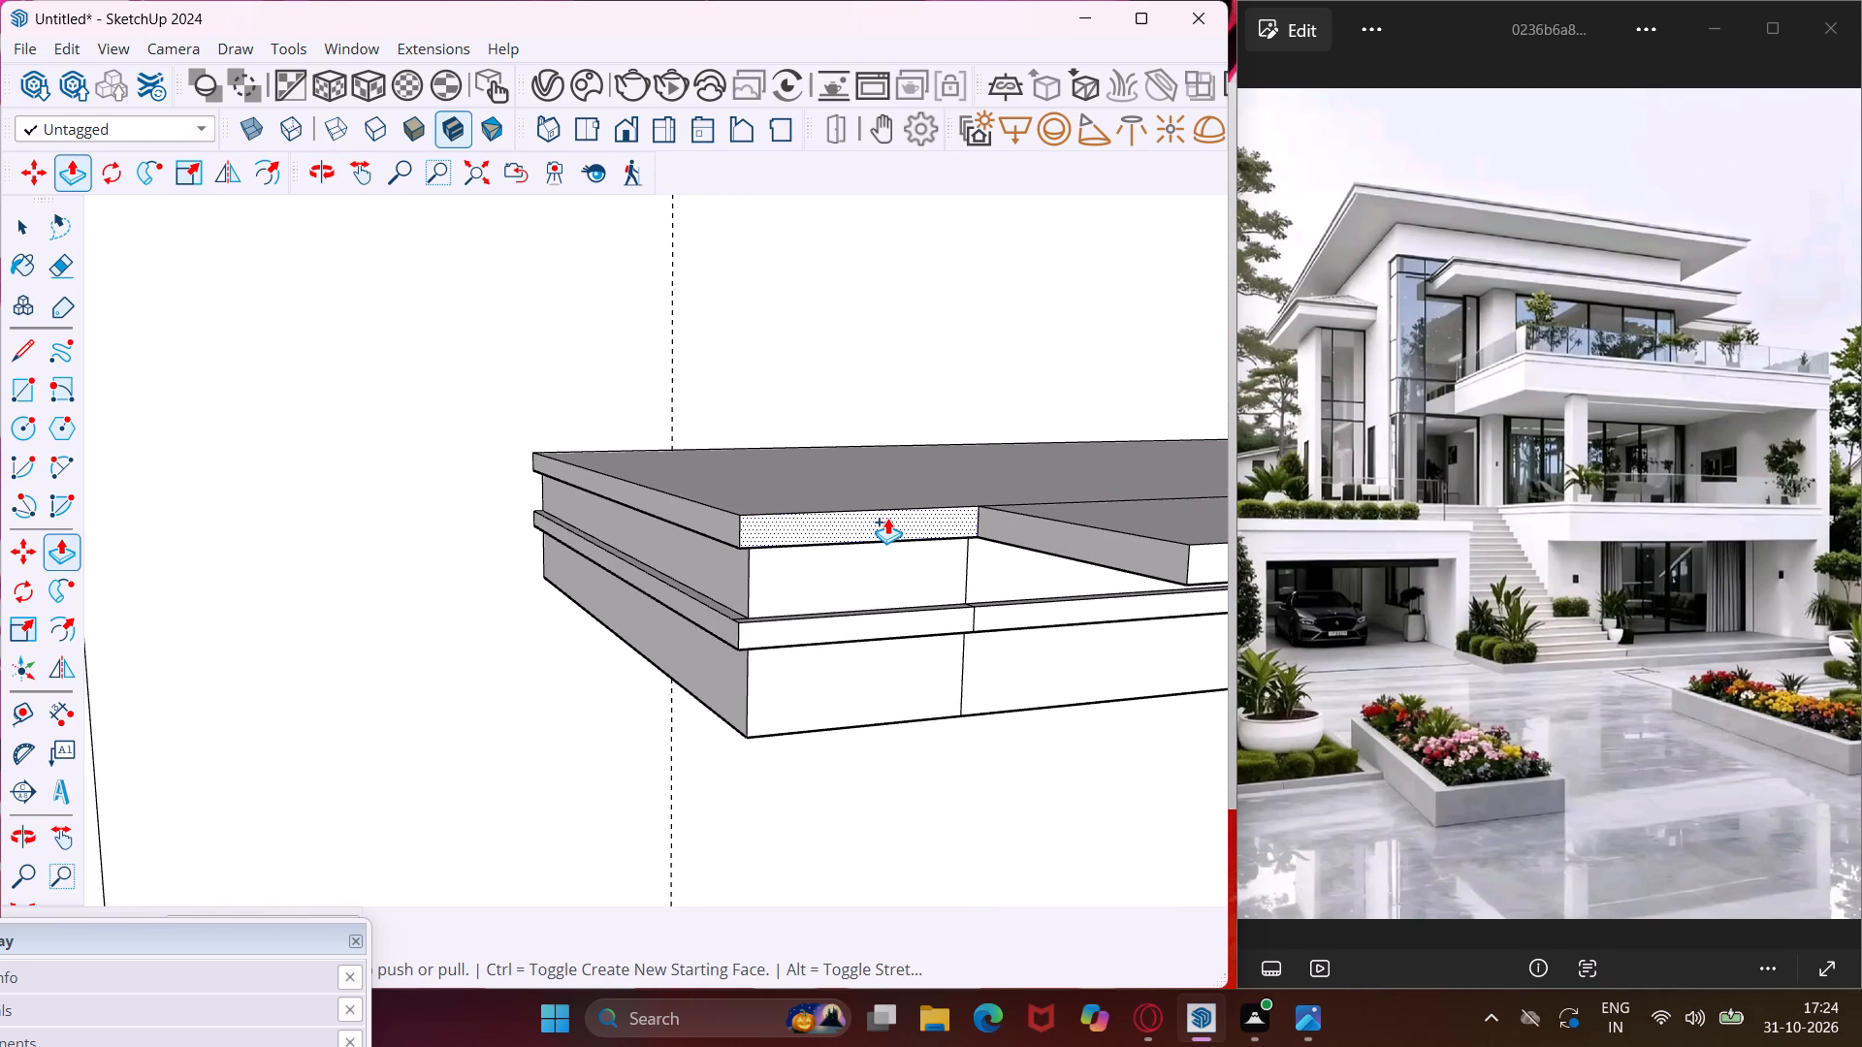
double_click(887, 518)
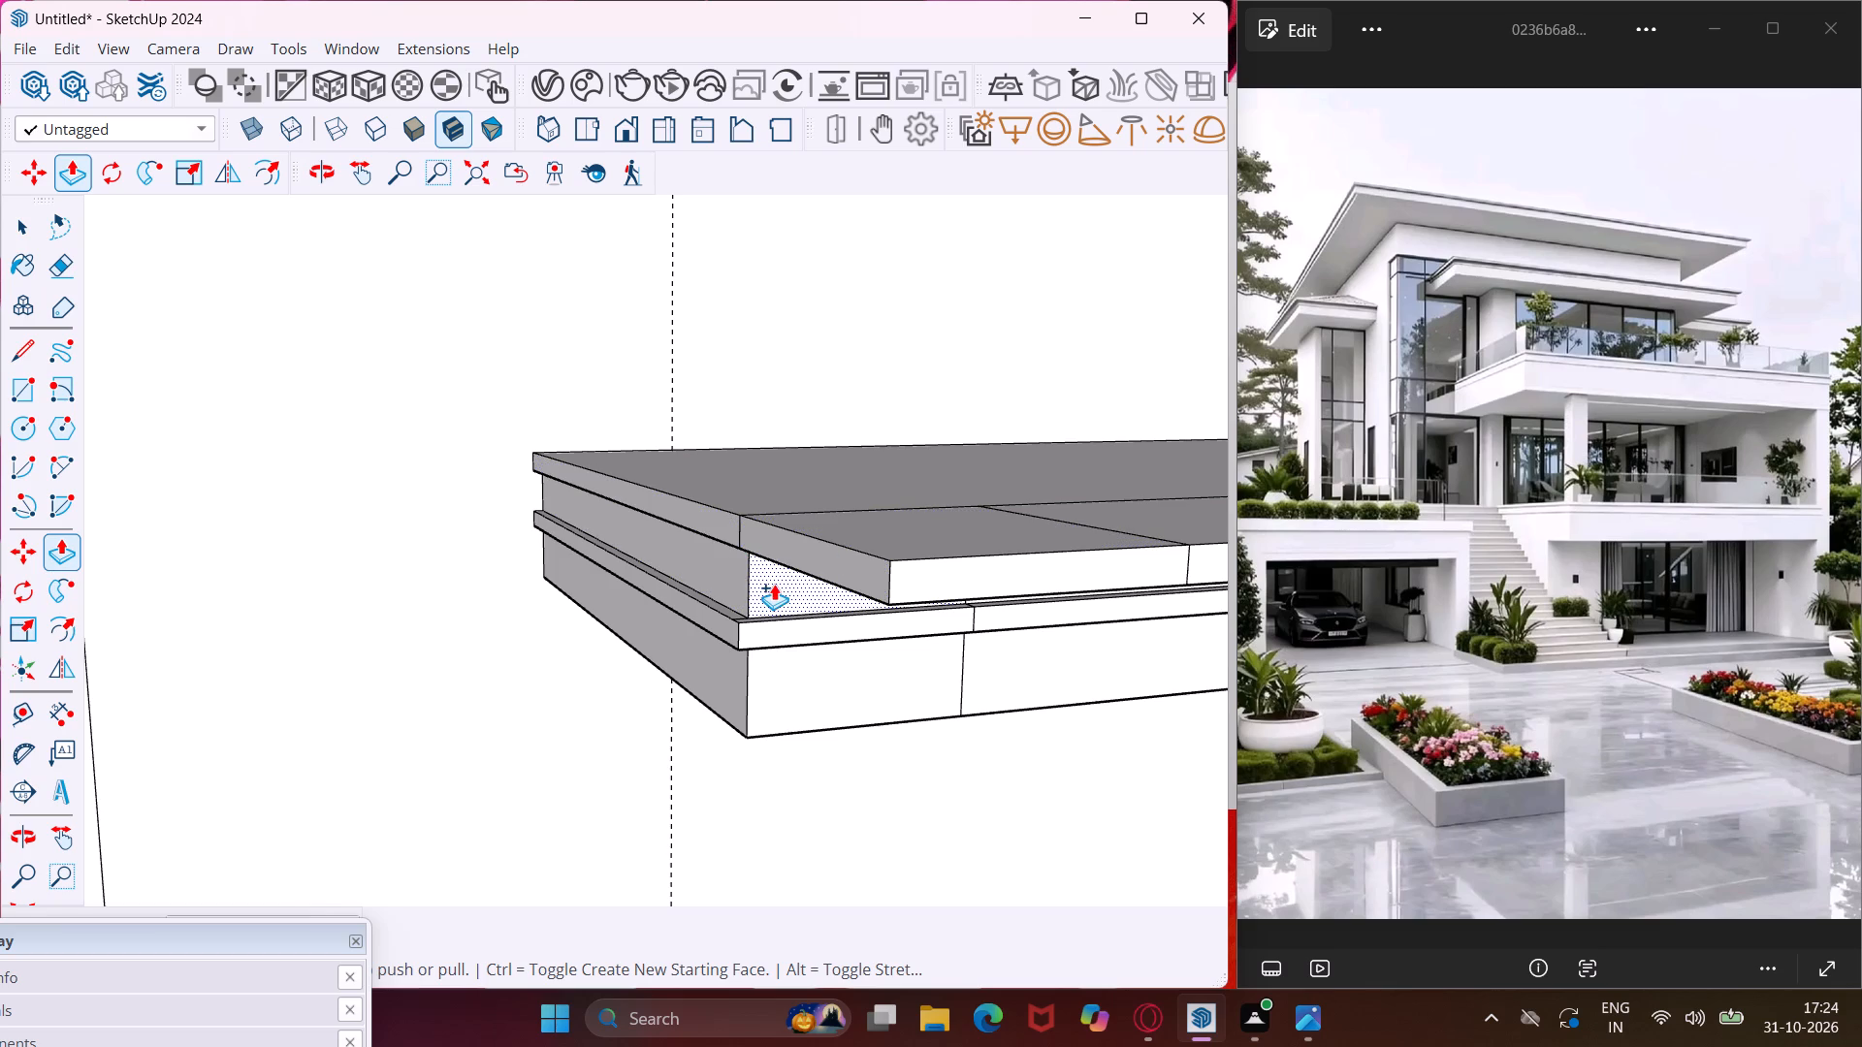
double_click(719, 518)
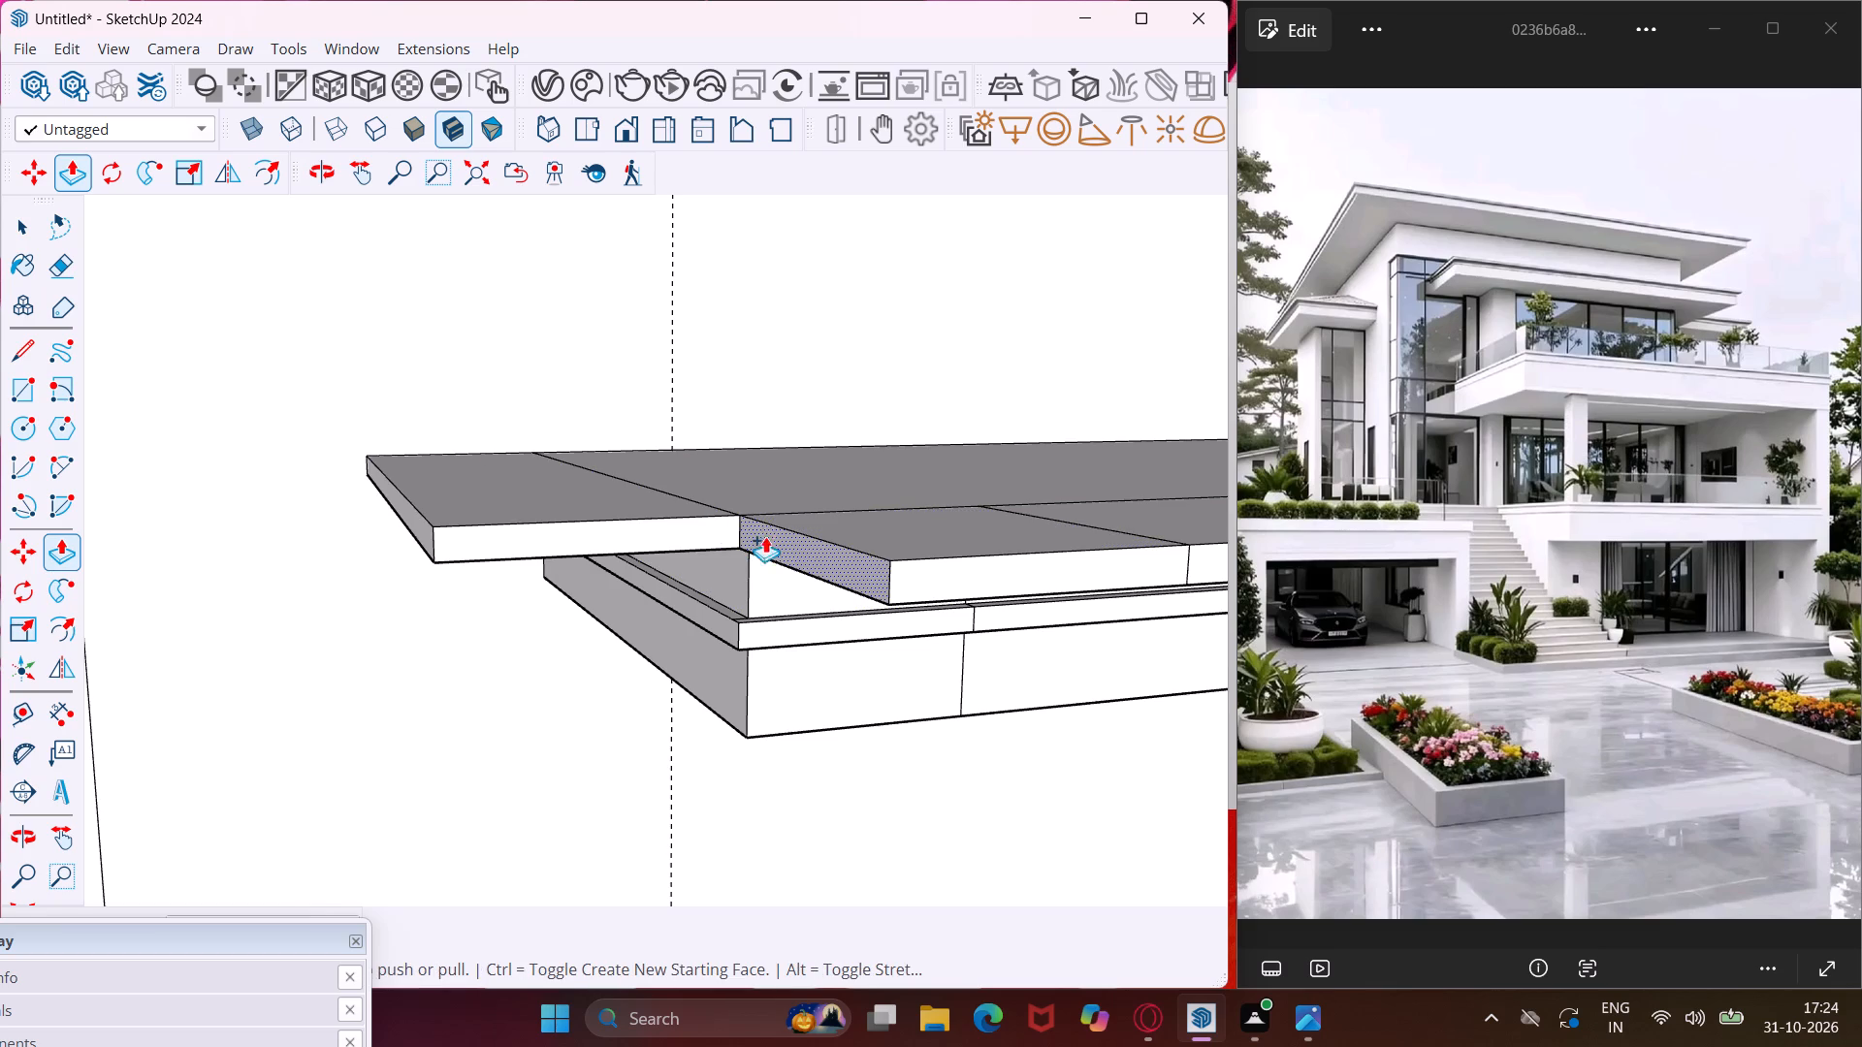
double_click(803, 540)
Extend the top band by the same distance at the slab's other end, covering its front section, corner and side face.
scroll(658, 555, down, 4)
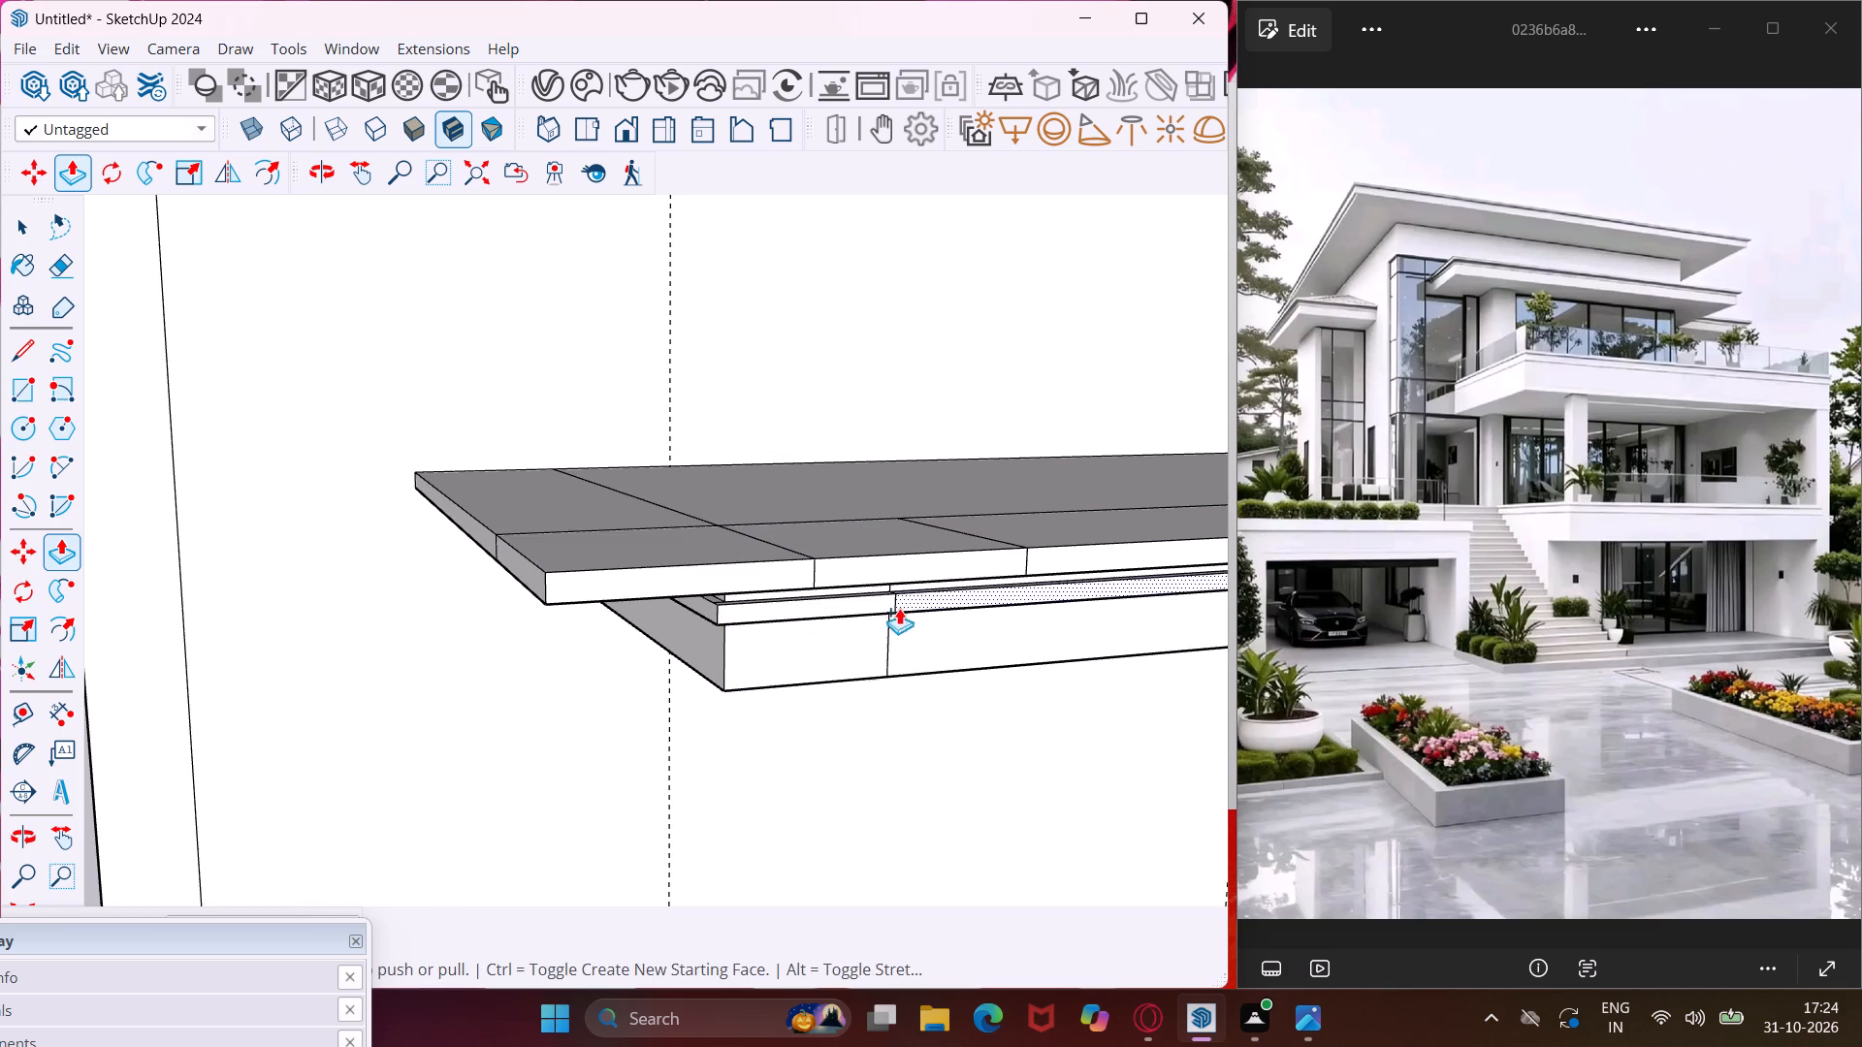
scroll(747, 580, down, 13)
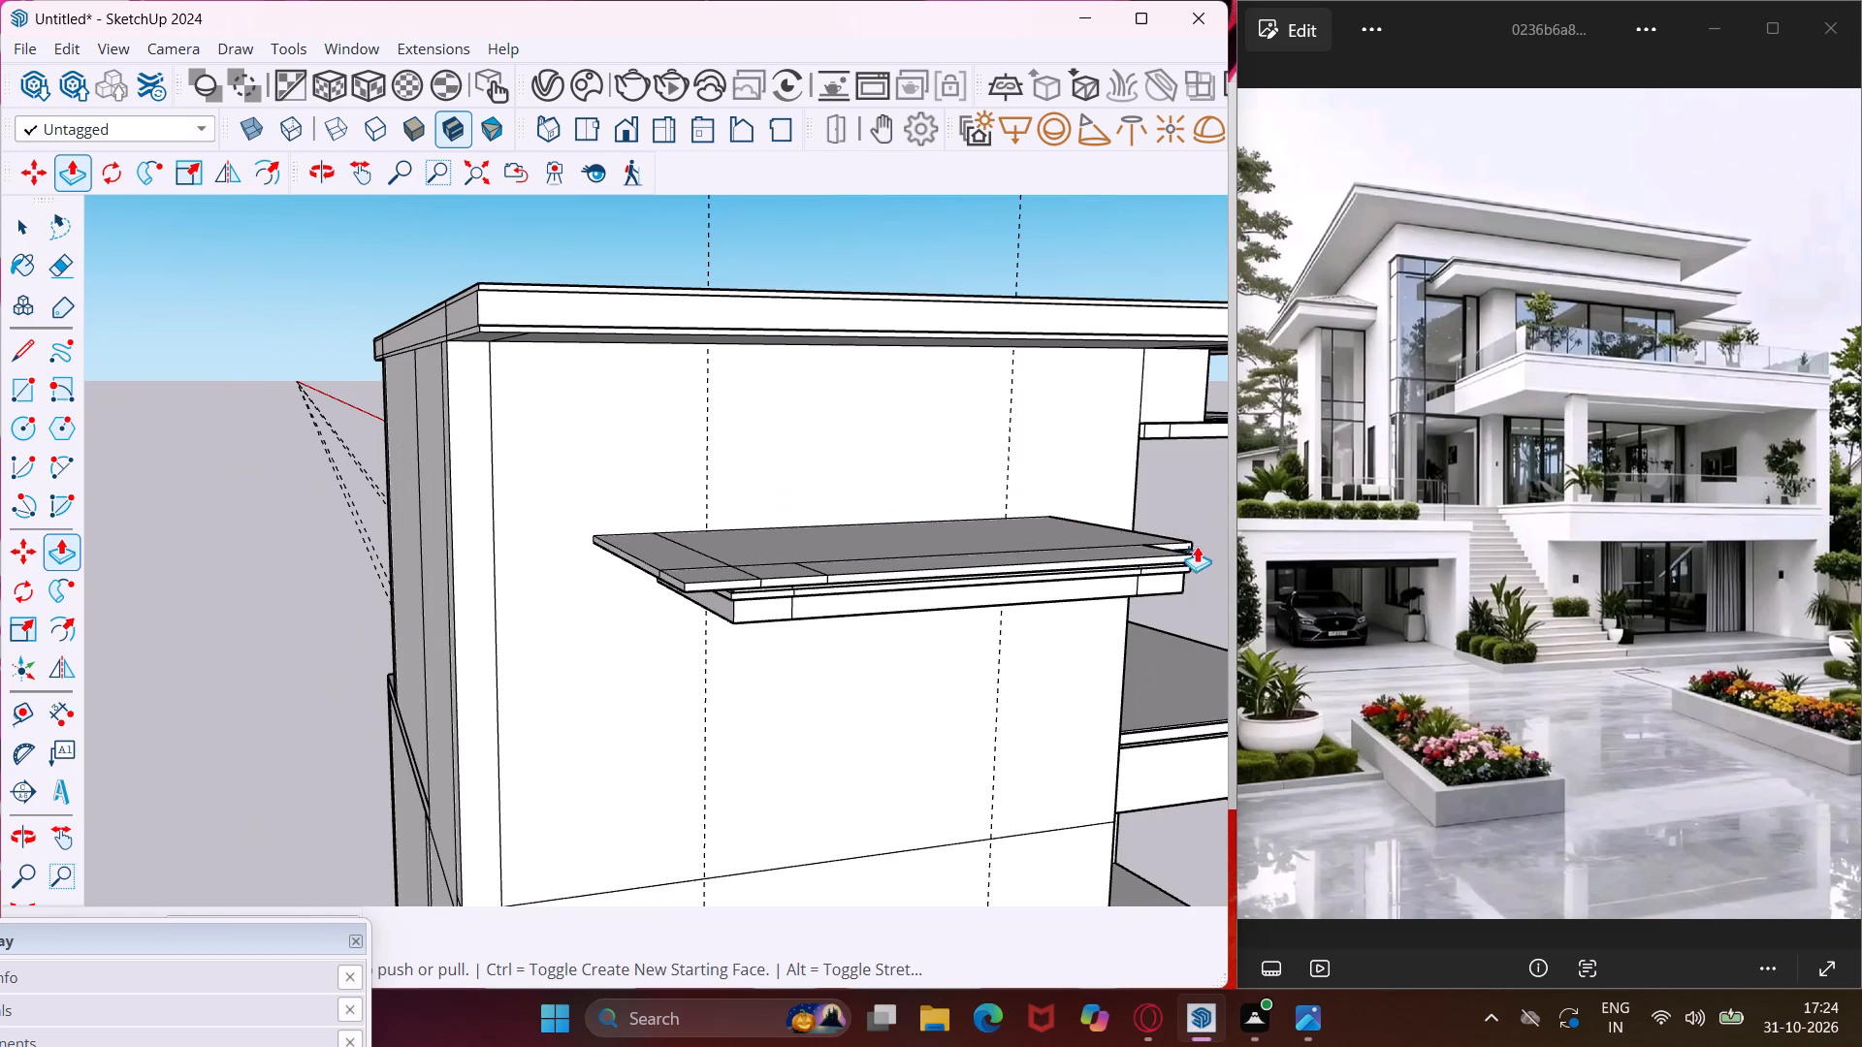
scroll(1197, 546, up, 4)
scroll(1100, 544, up, 3)
double_click(1097, 544)
scroll(646, 635, down, 6)
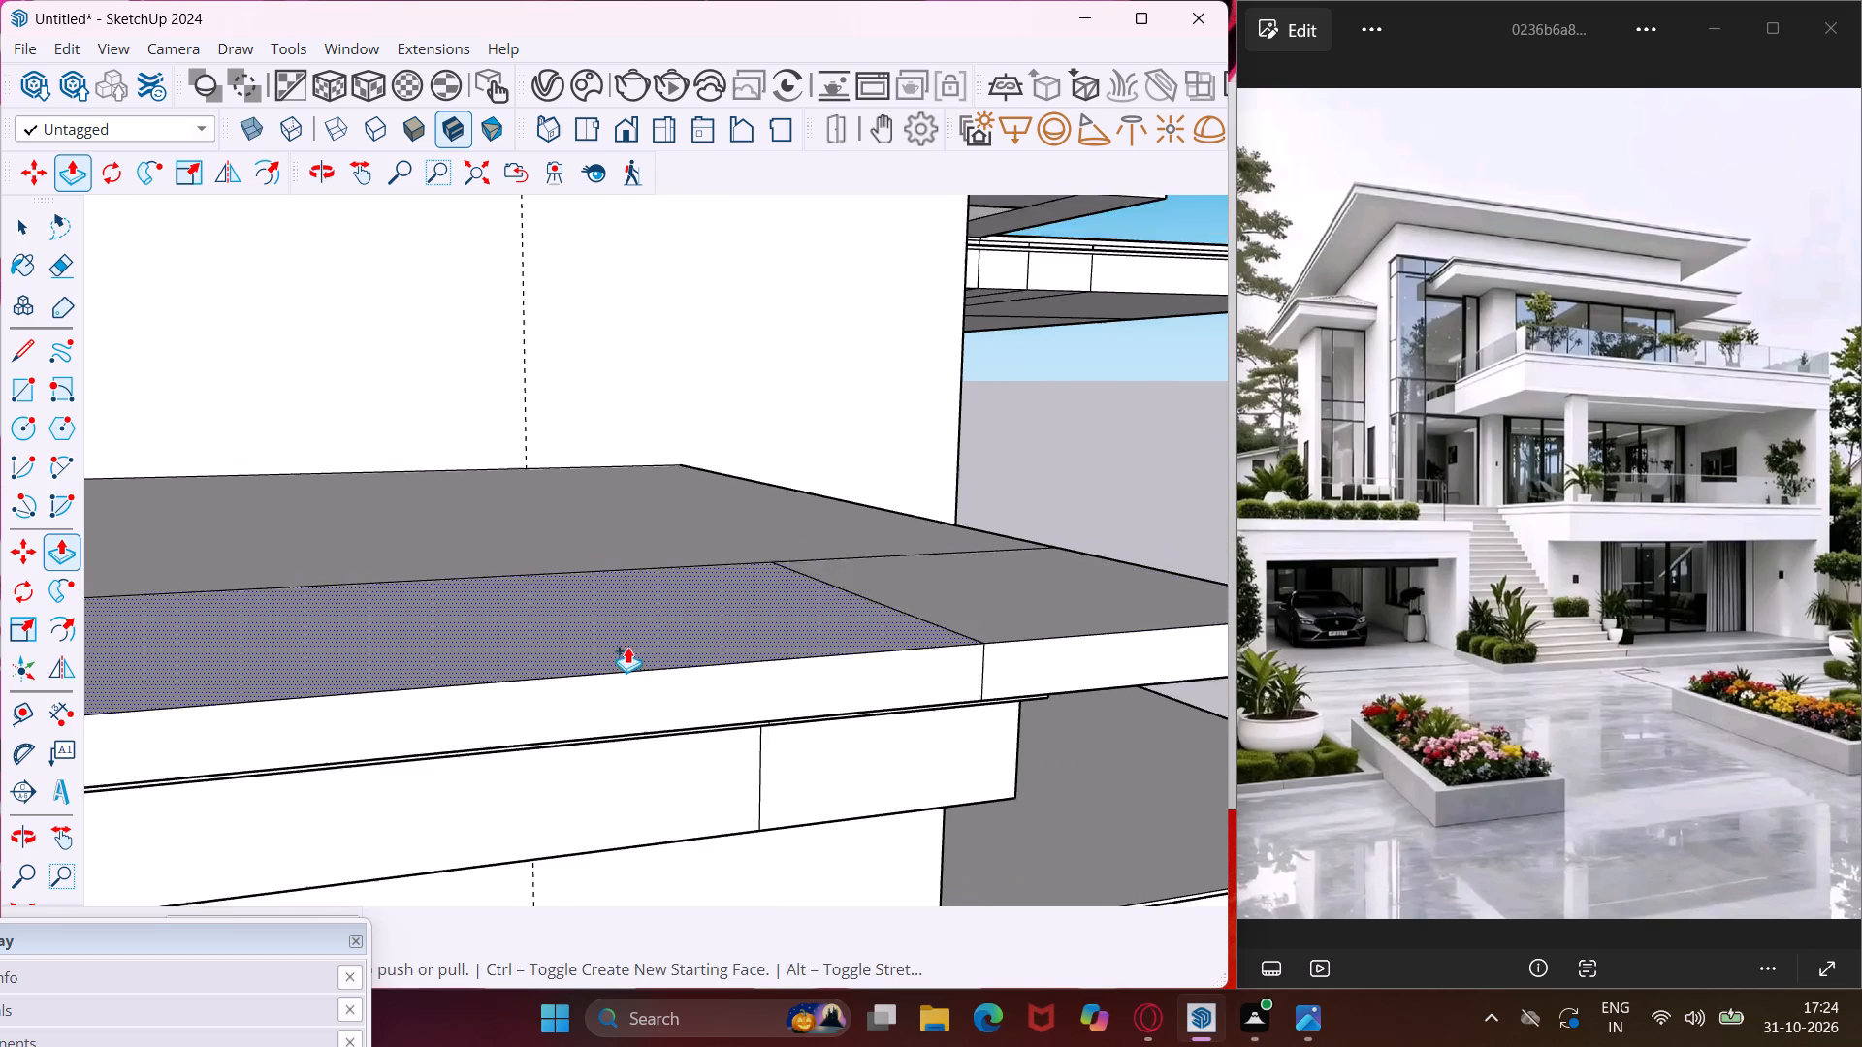
scroll(637, 630, down, 6)
middle_drag(987, 649, 497, 659)
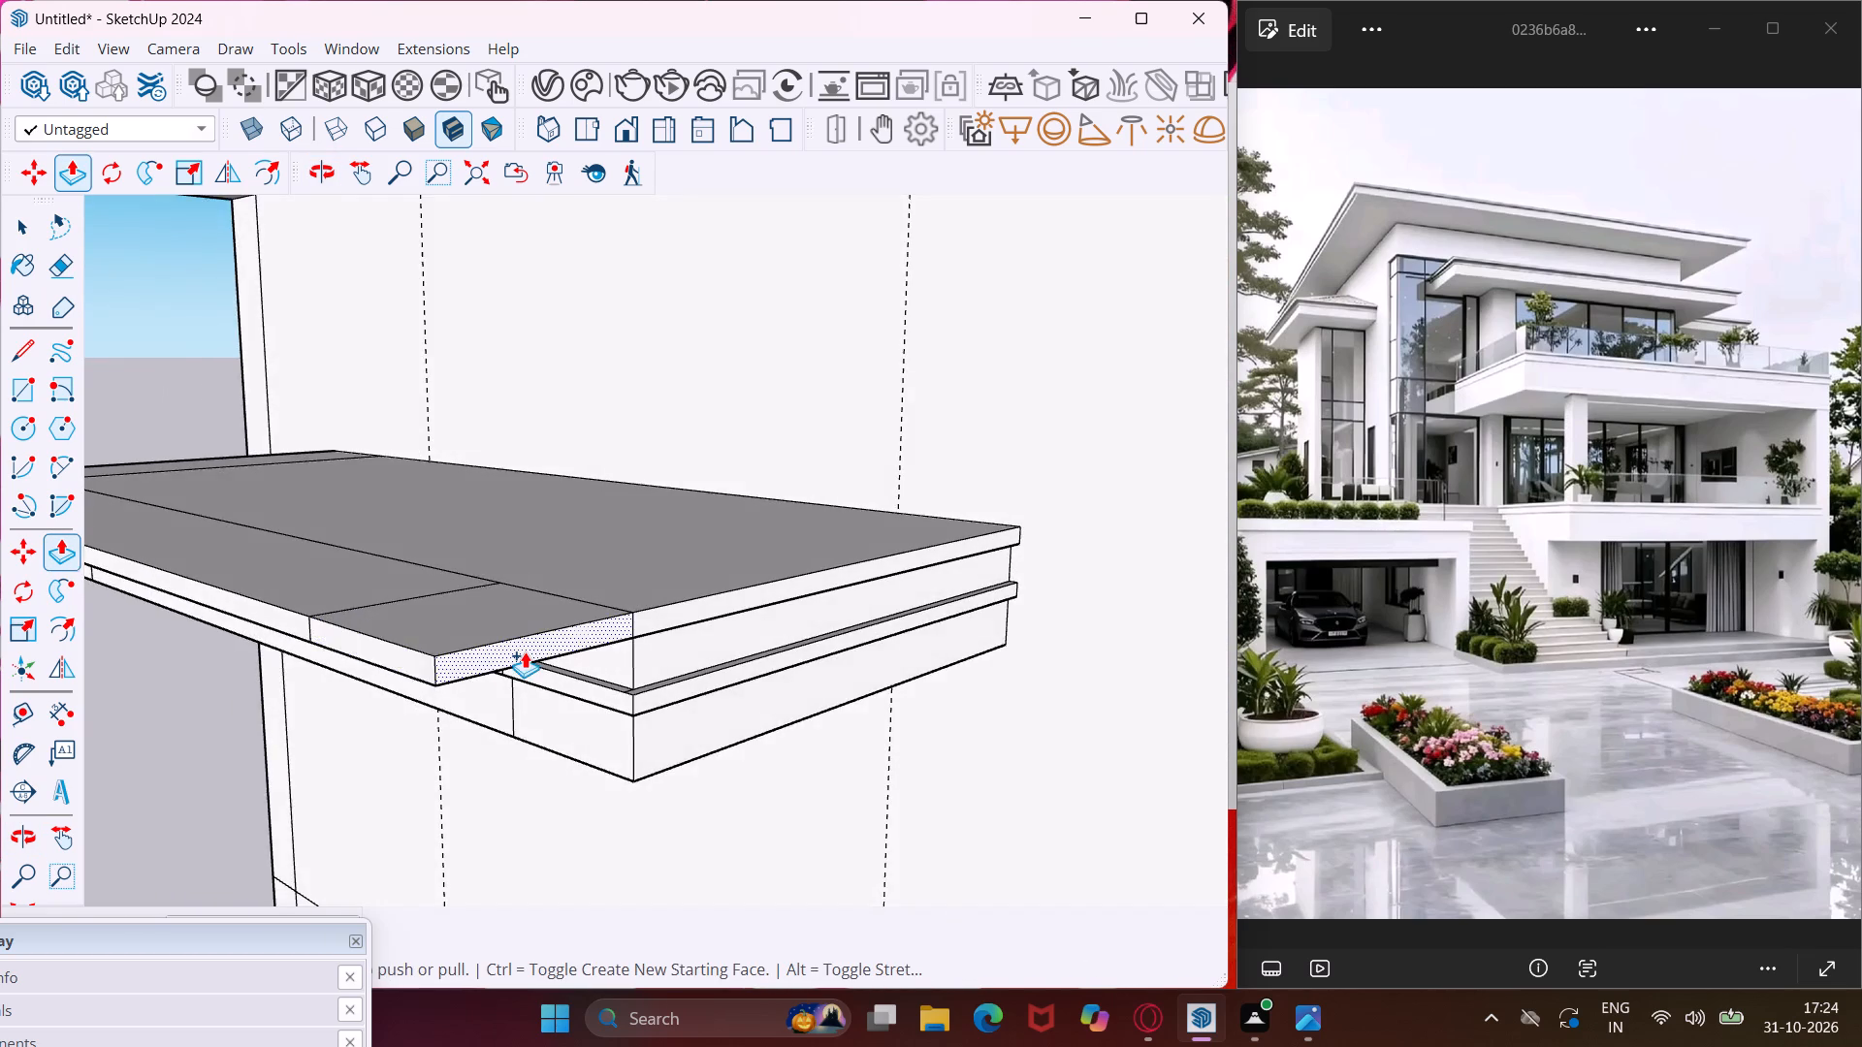
scroll(525, 651, up, 4)
double_click(526, 651)
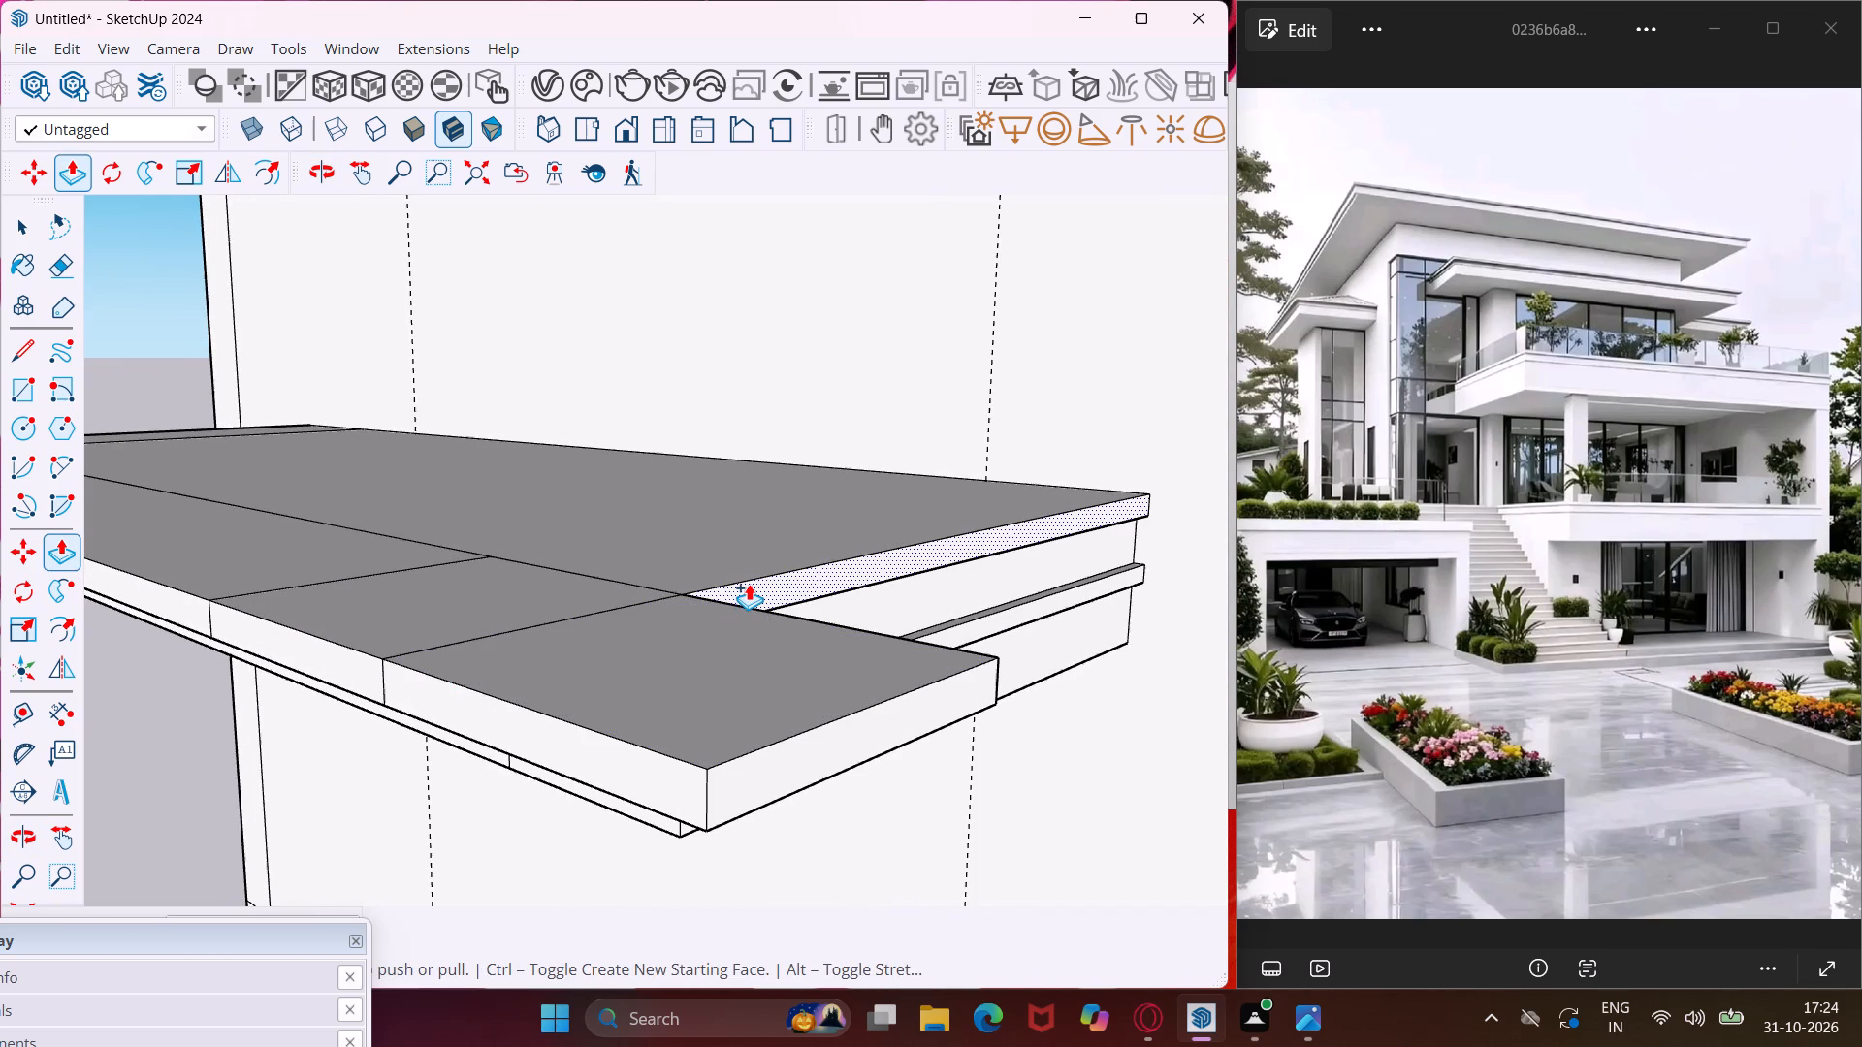
double_click(749, 584)
Extend the slab's thin middle band by the same distance along its front, around the corner and along the adjoining side.
scroll(629, 555, down, 7)
middle_drag(627, 570, 958, 388)
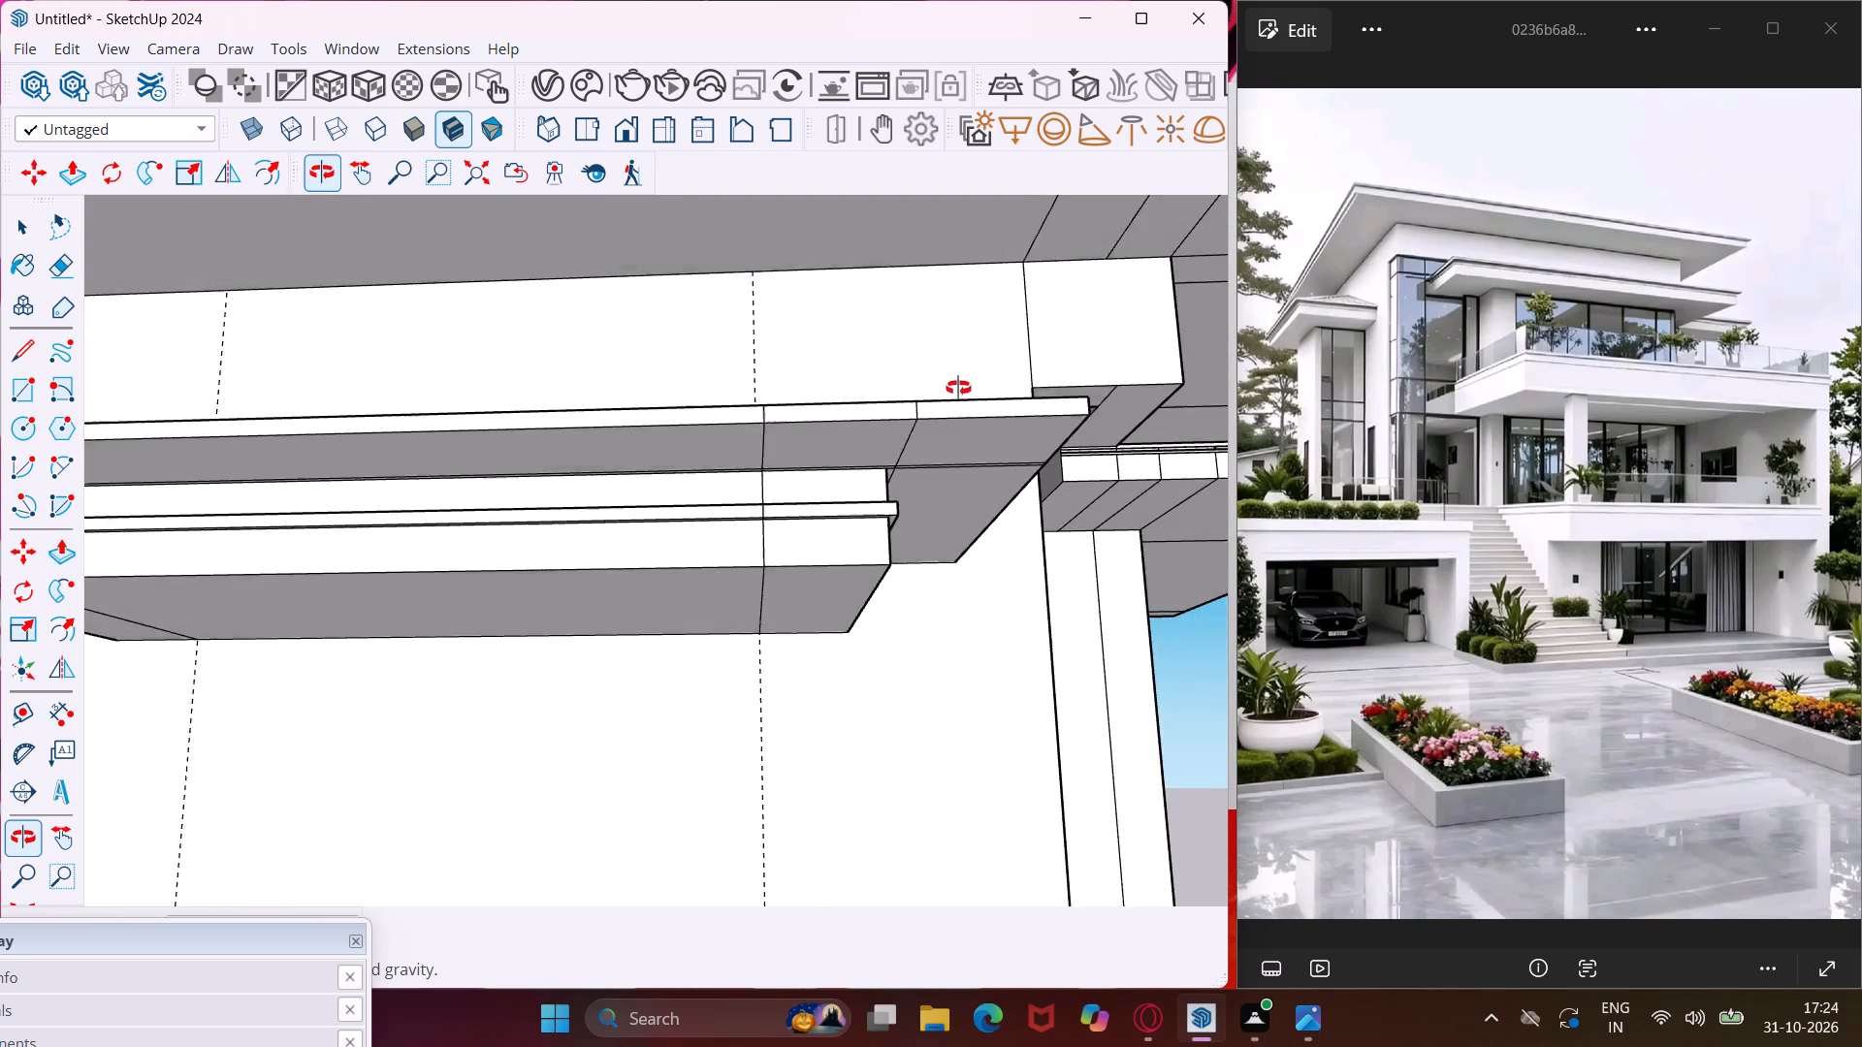
middle_drag(958, 388, 962, 386)
scroll(806, 496, up, 3)
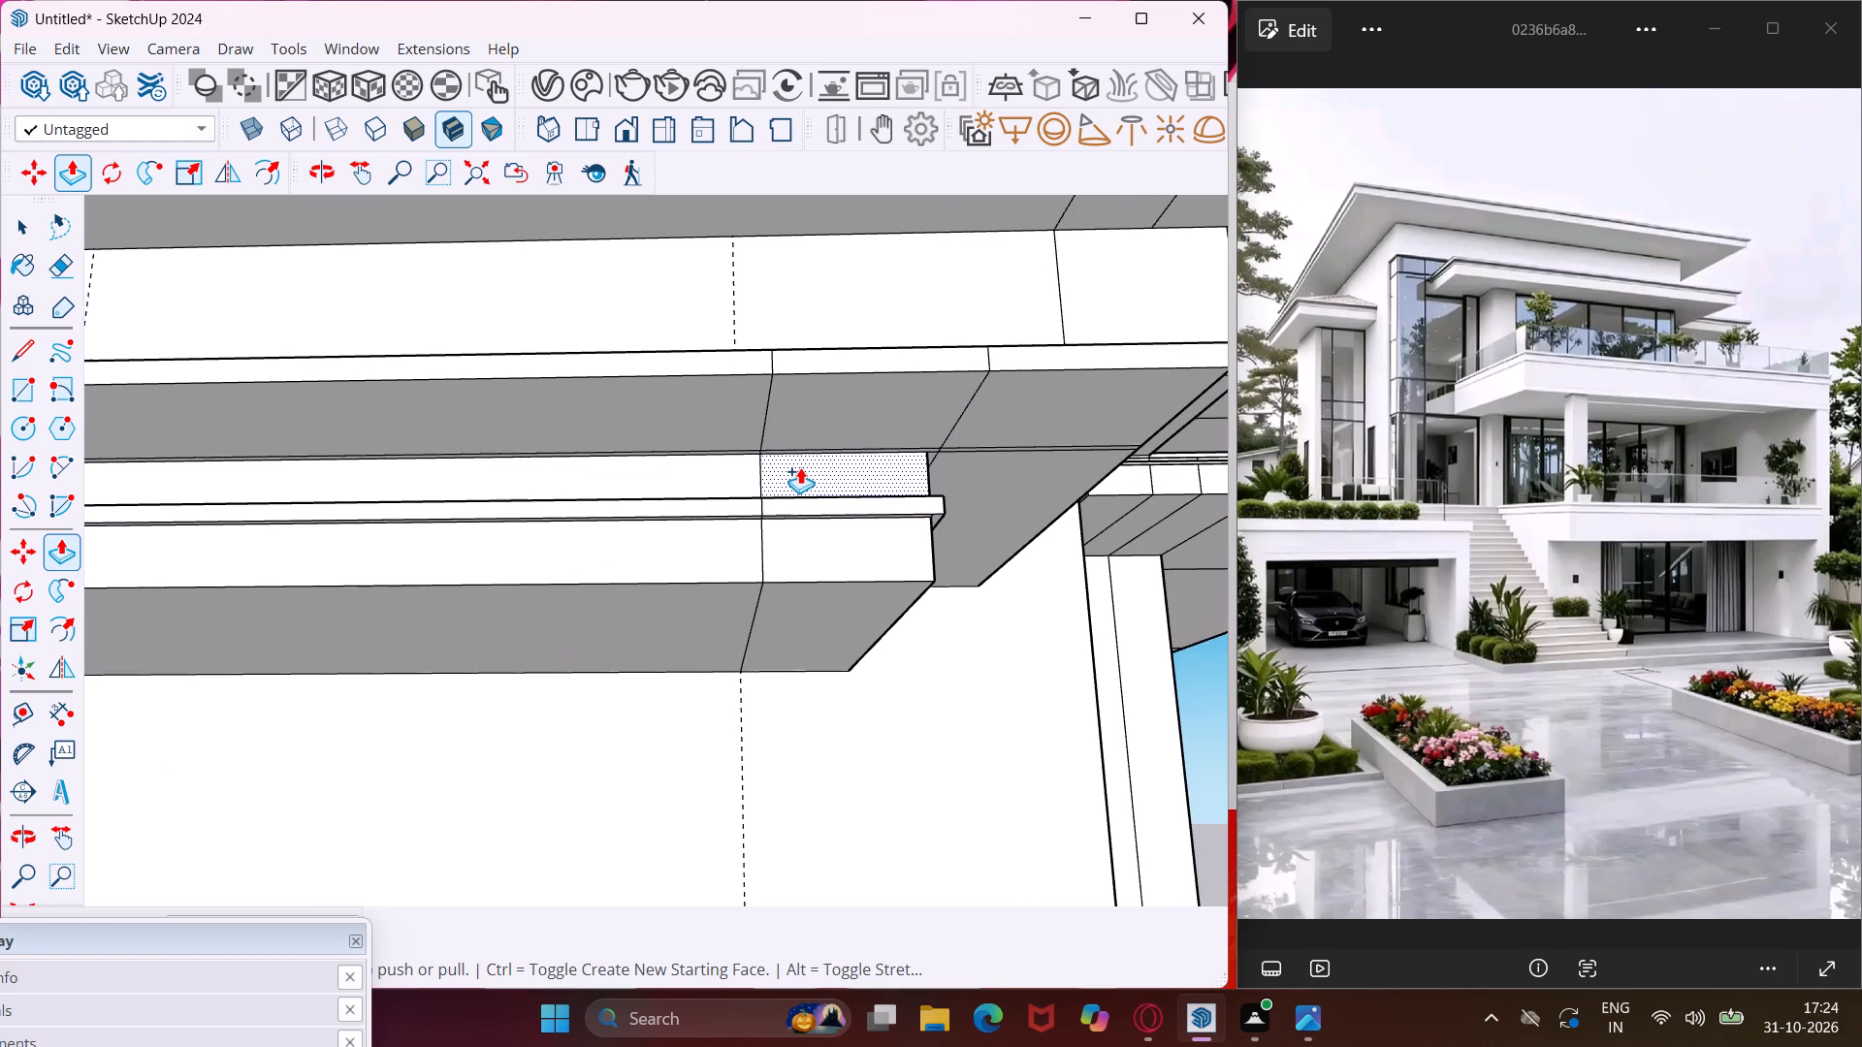
scroll(800, 467, up, 4)
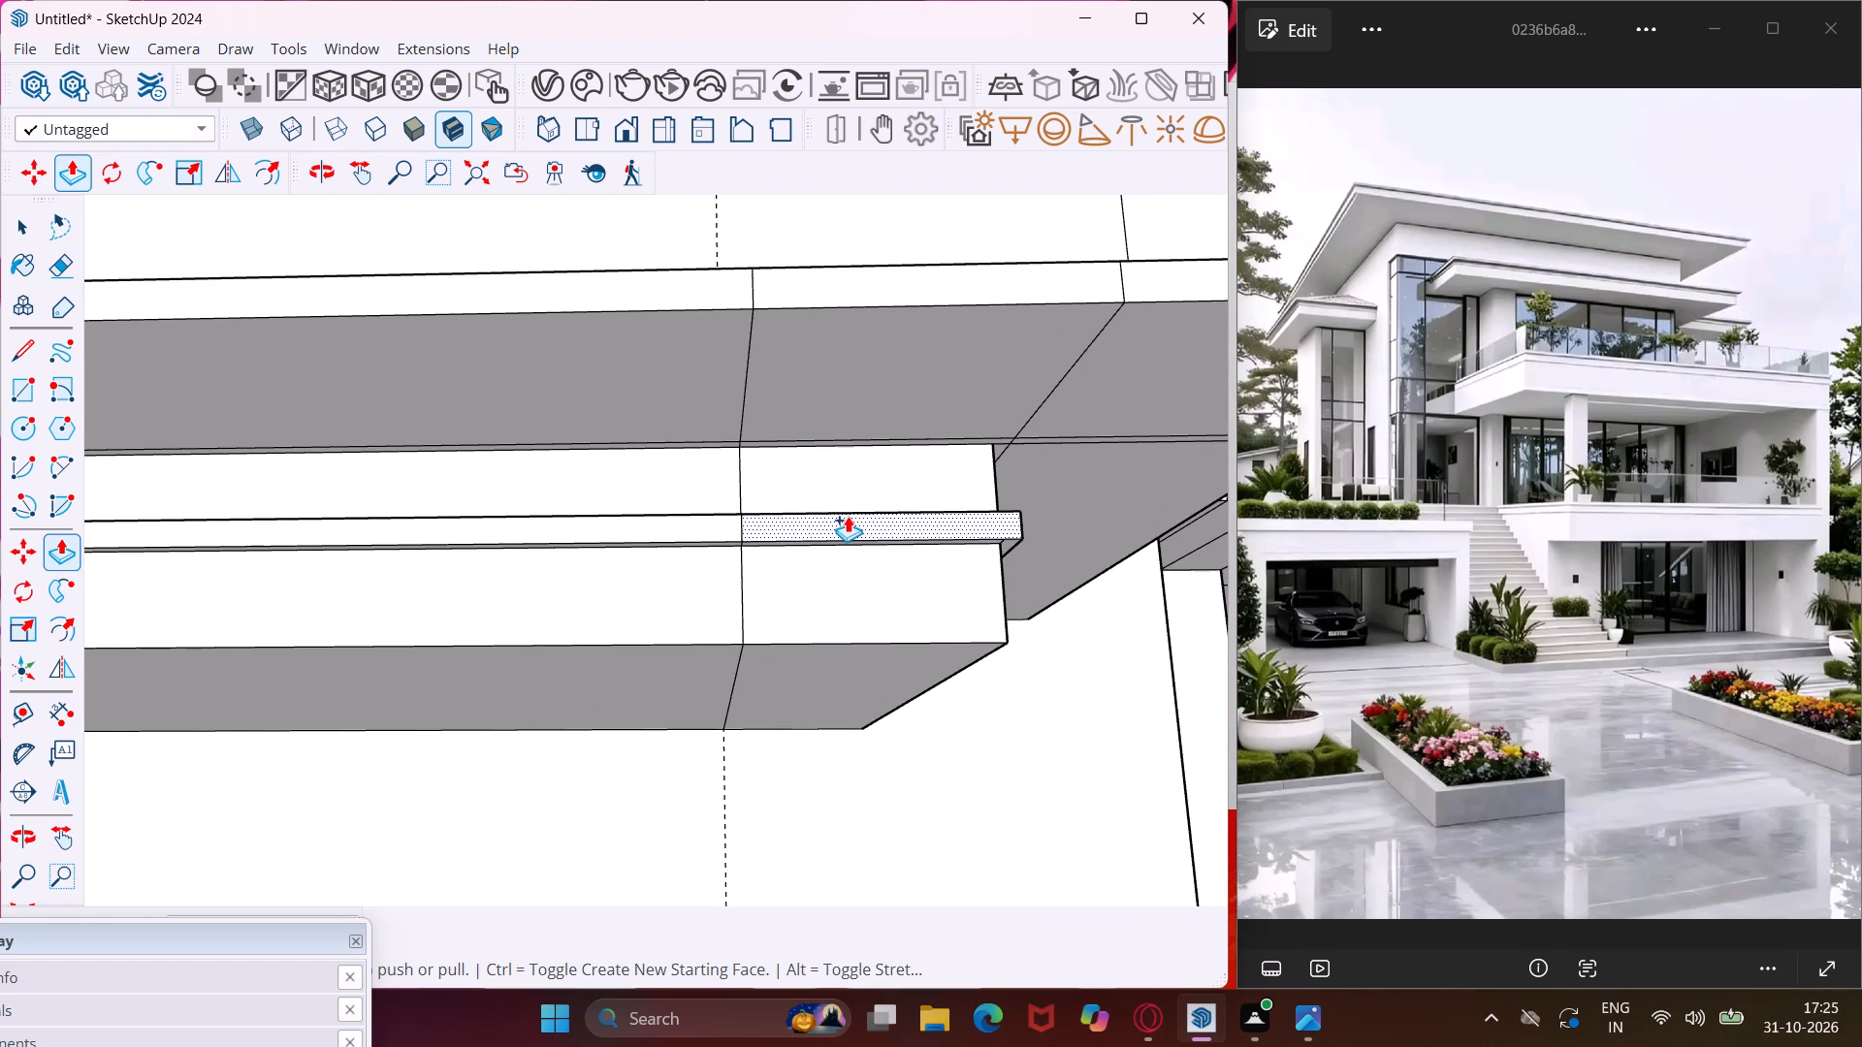
double_click(848, 516)
double_click(689, 527)
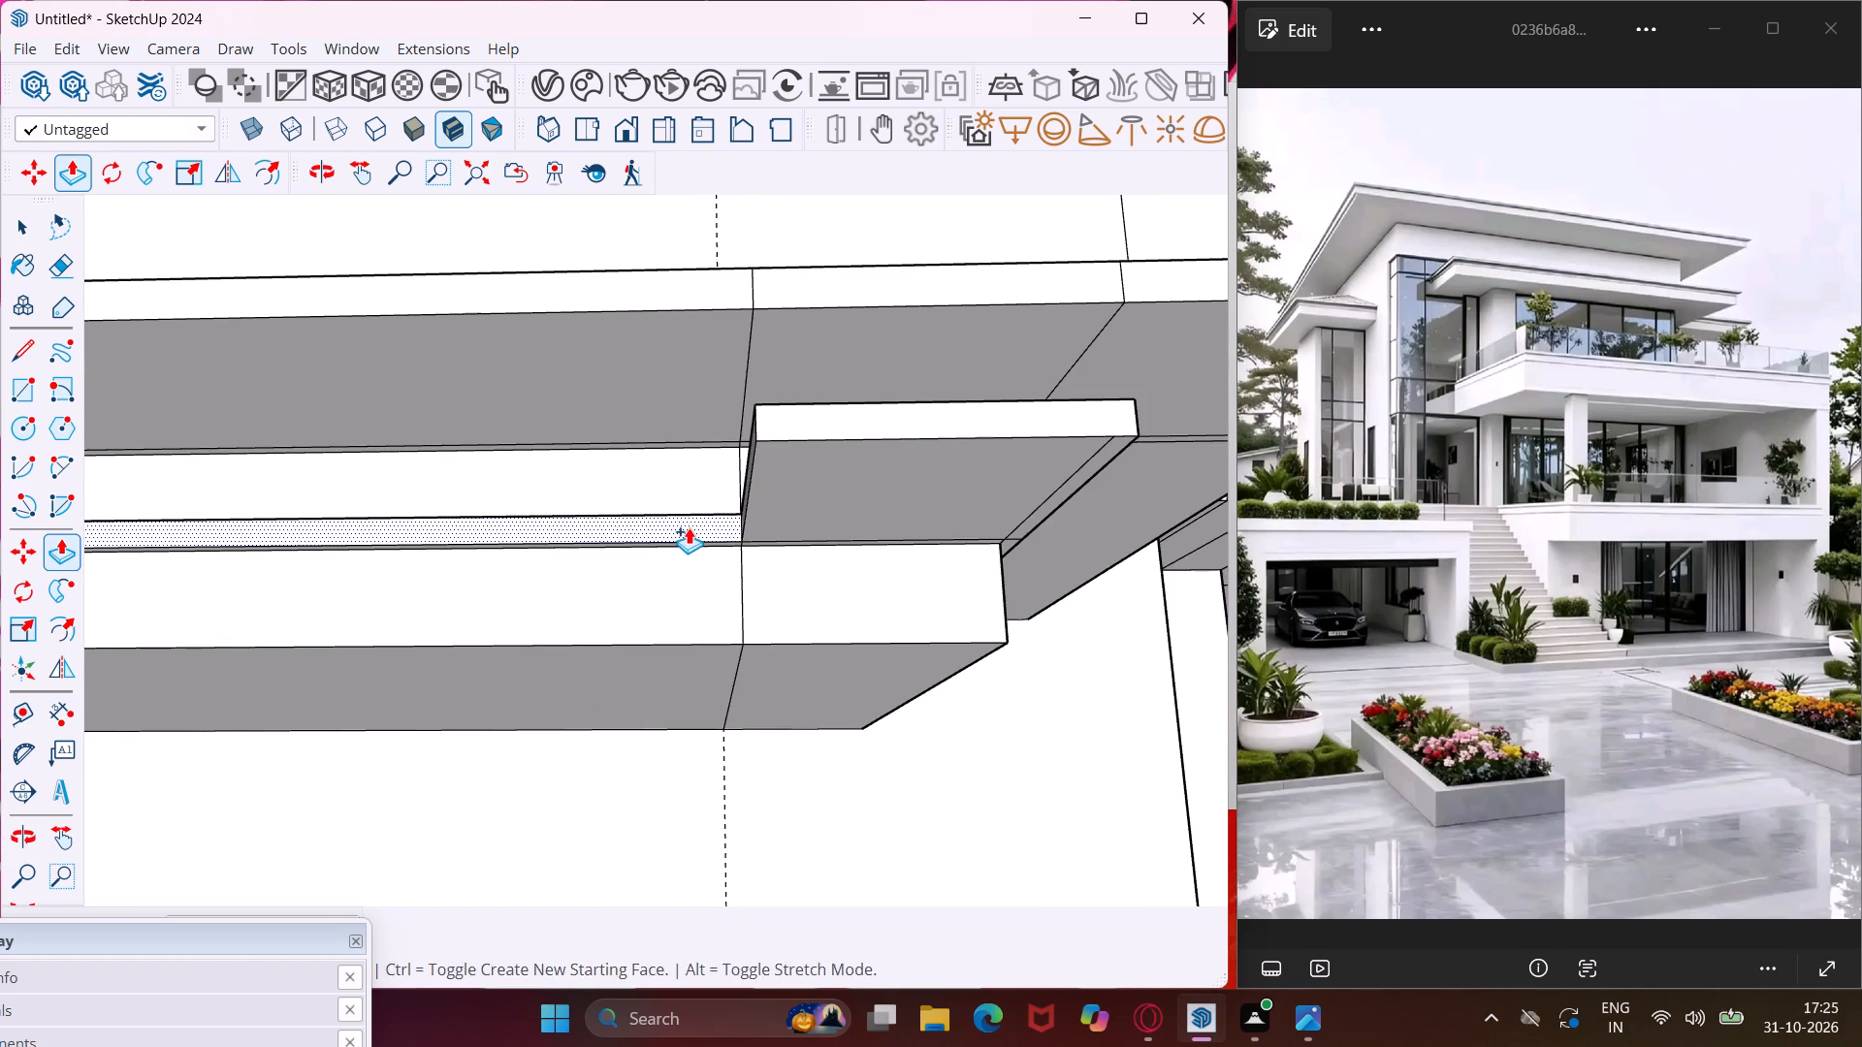
middle_drag(948, 522, 567, 559)
scroll(904, 416, up, 2)
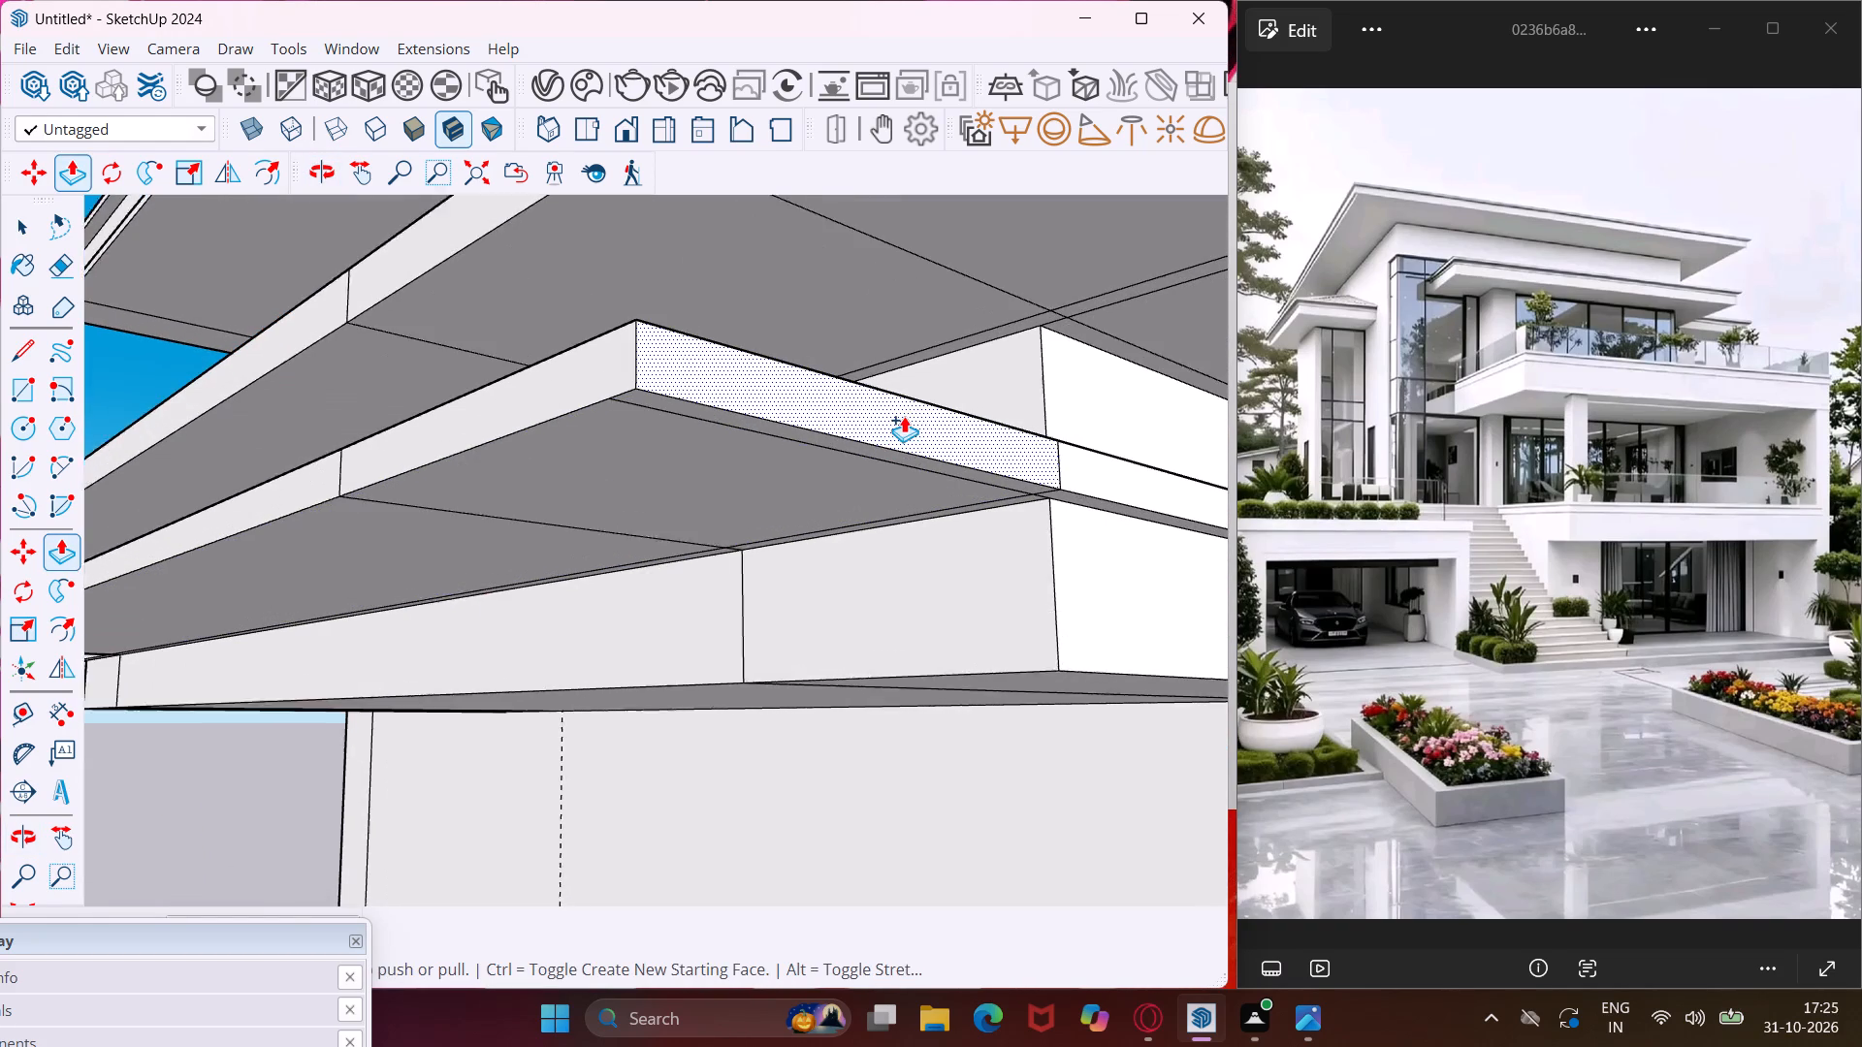
scroll(904, 416, up, 2)
double_click(922, 413)
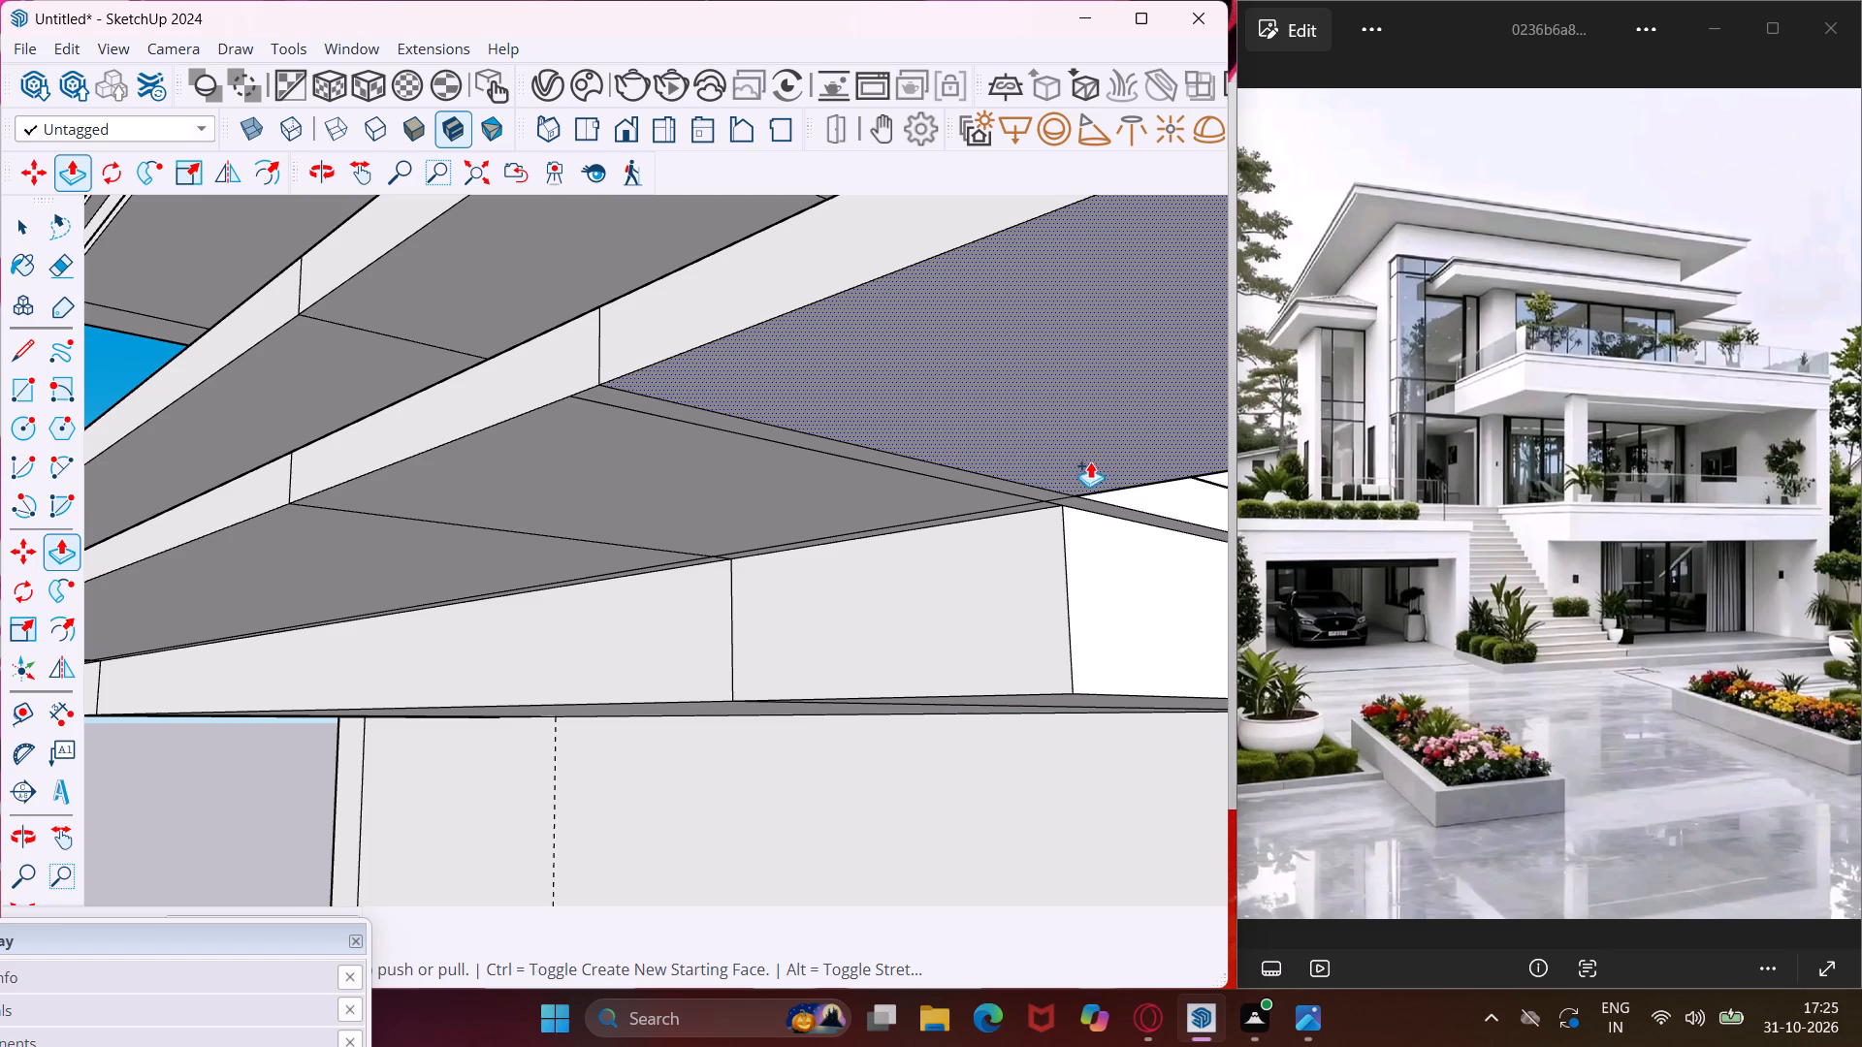
double_click(1169, 492)
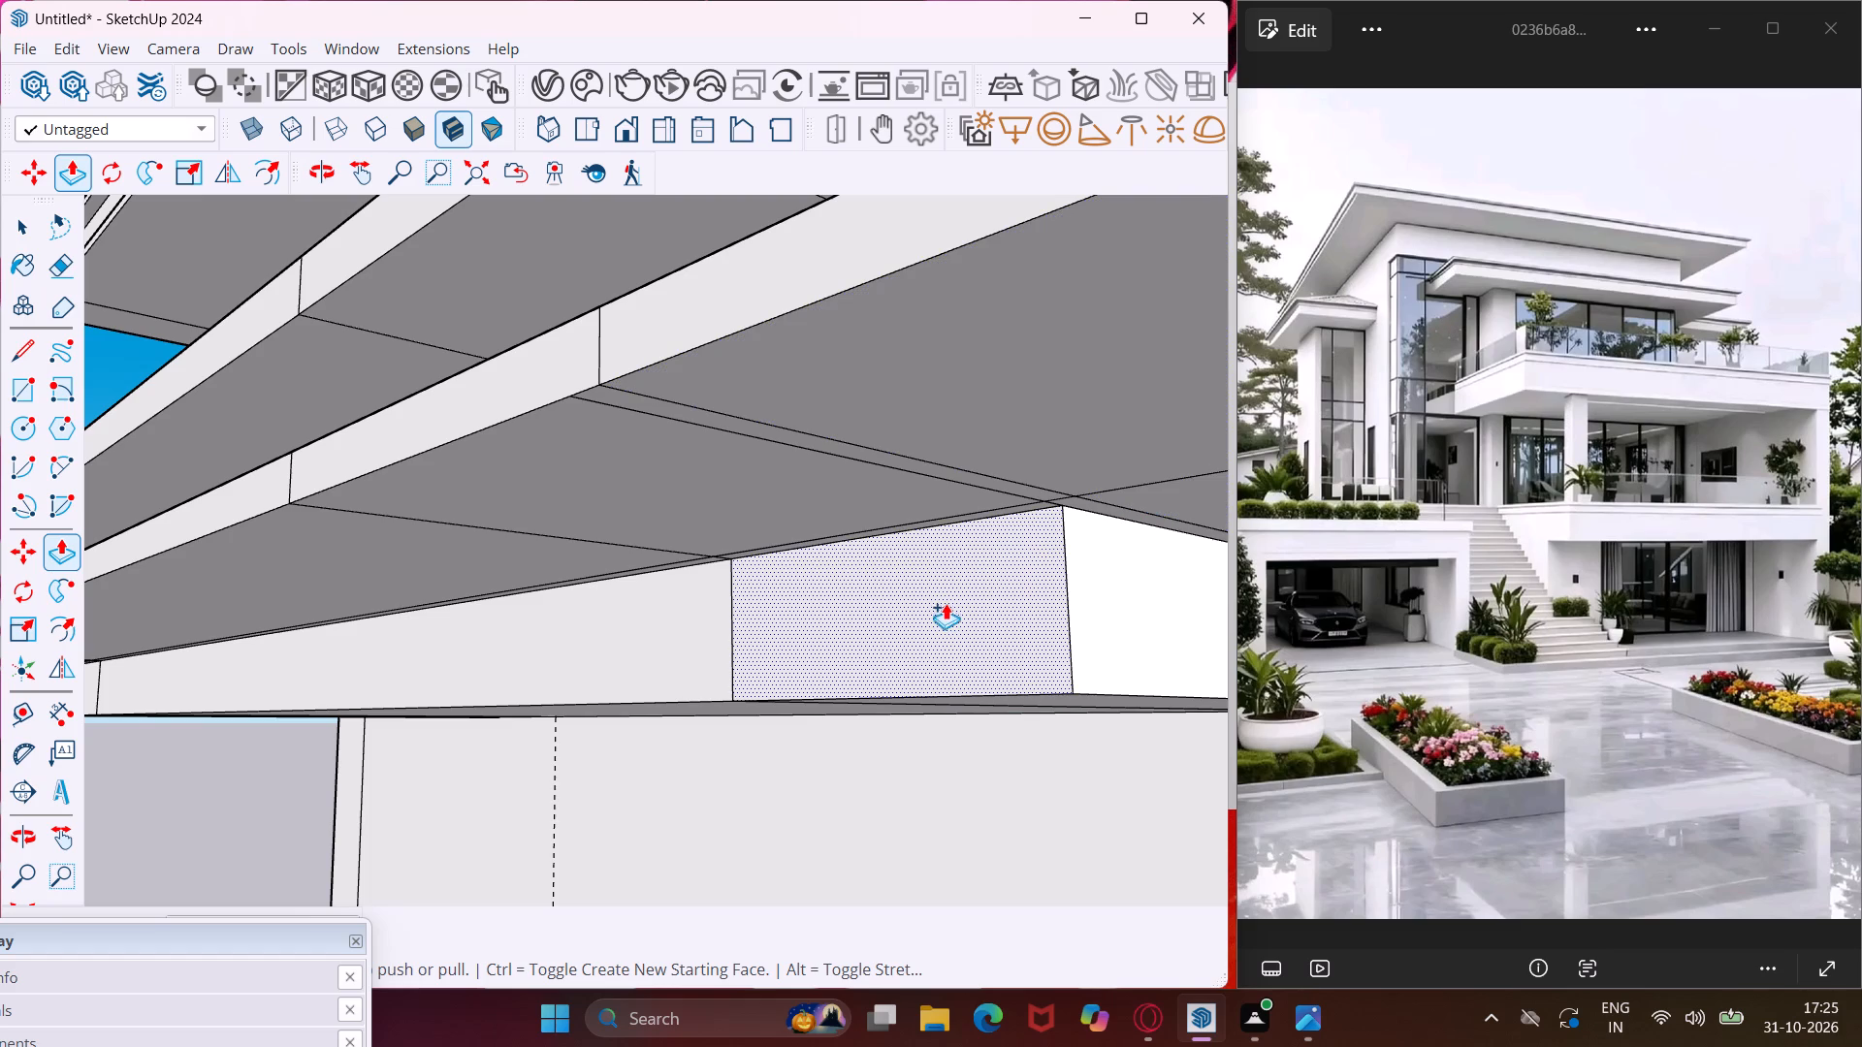
Extend the slab's thick bottom band outward by the same distance at one end's front section, corner and side, and along its middle front.
double_click(946, 604)
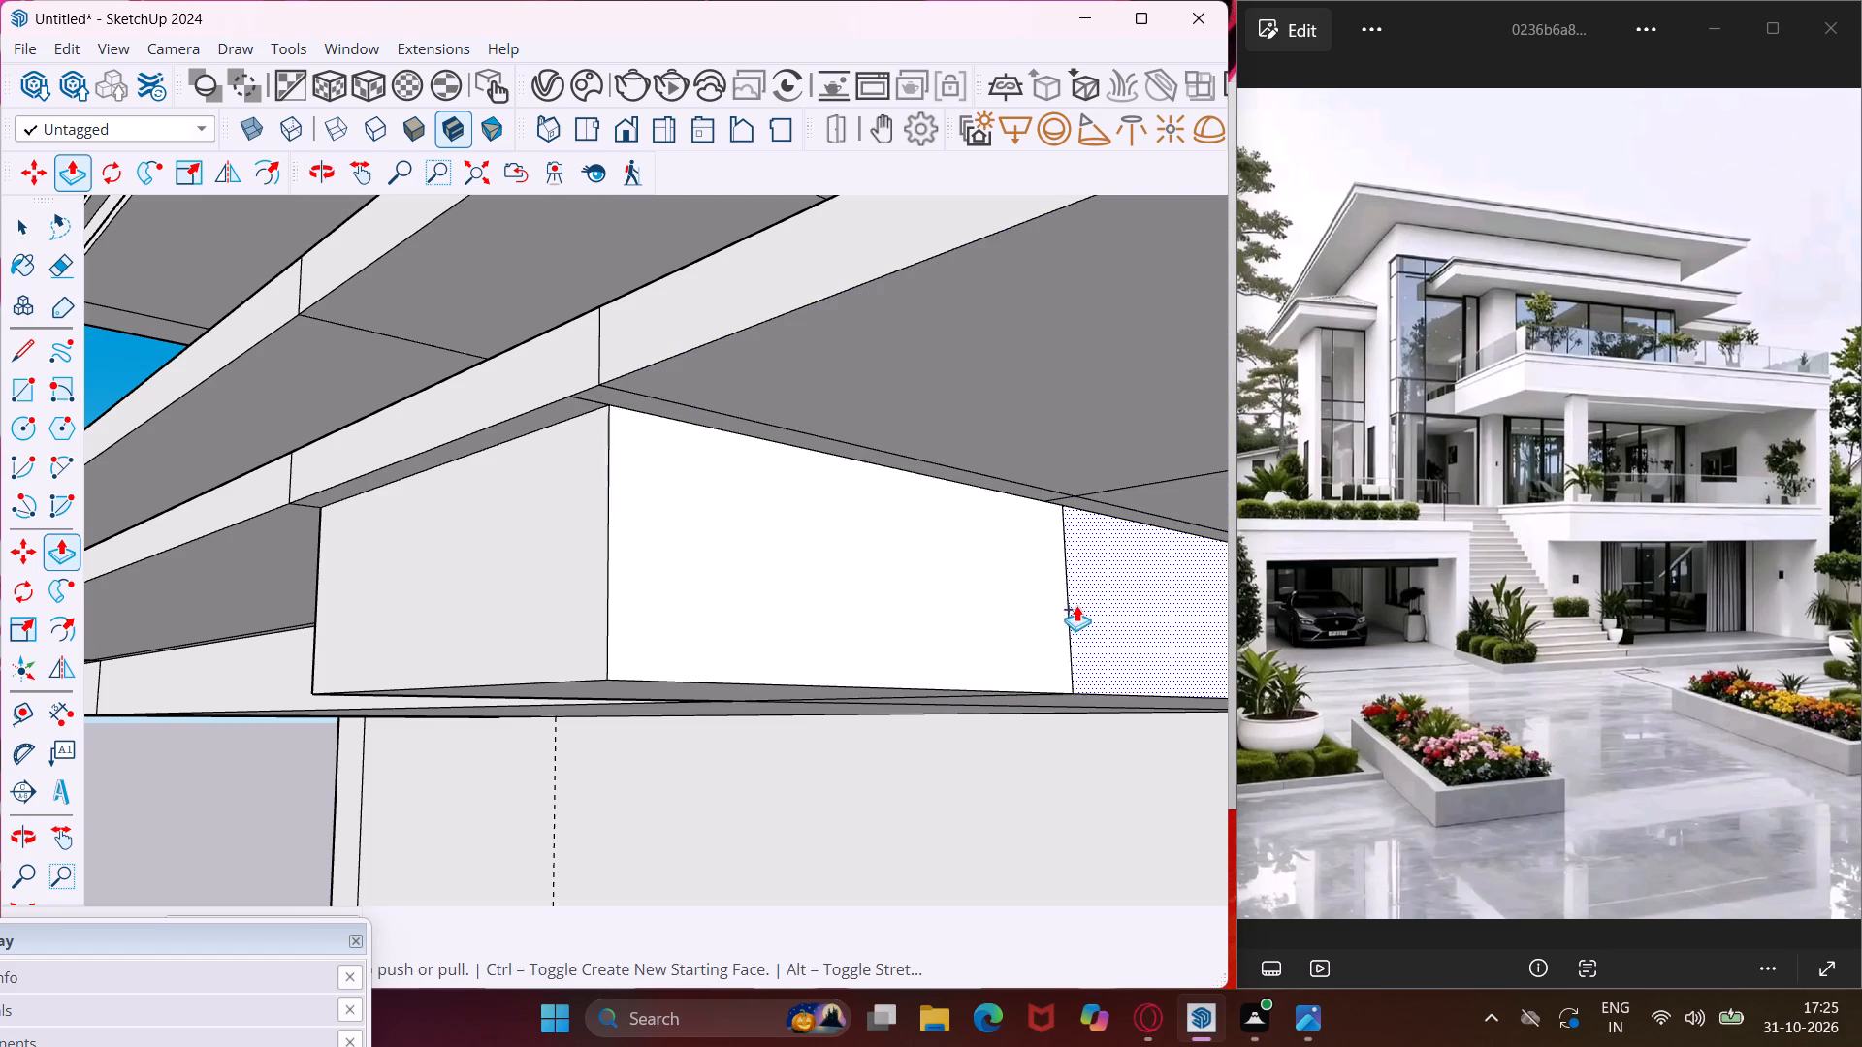
double_click(1088, 605)
double_click(983, 593)
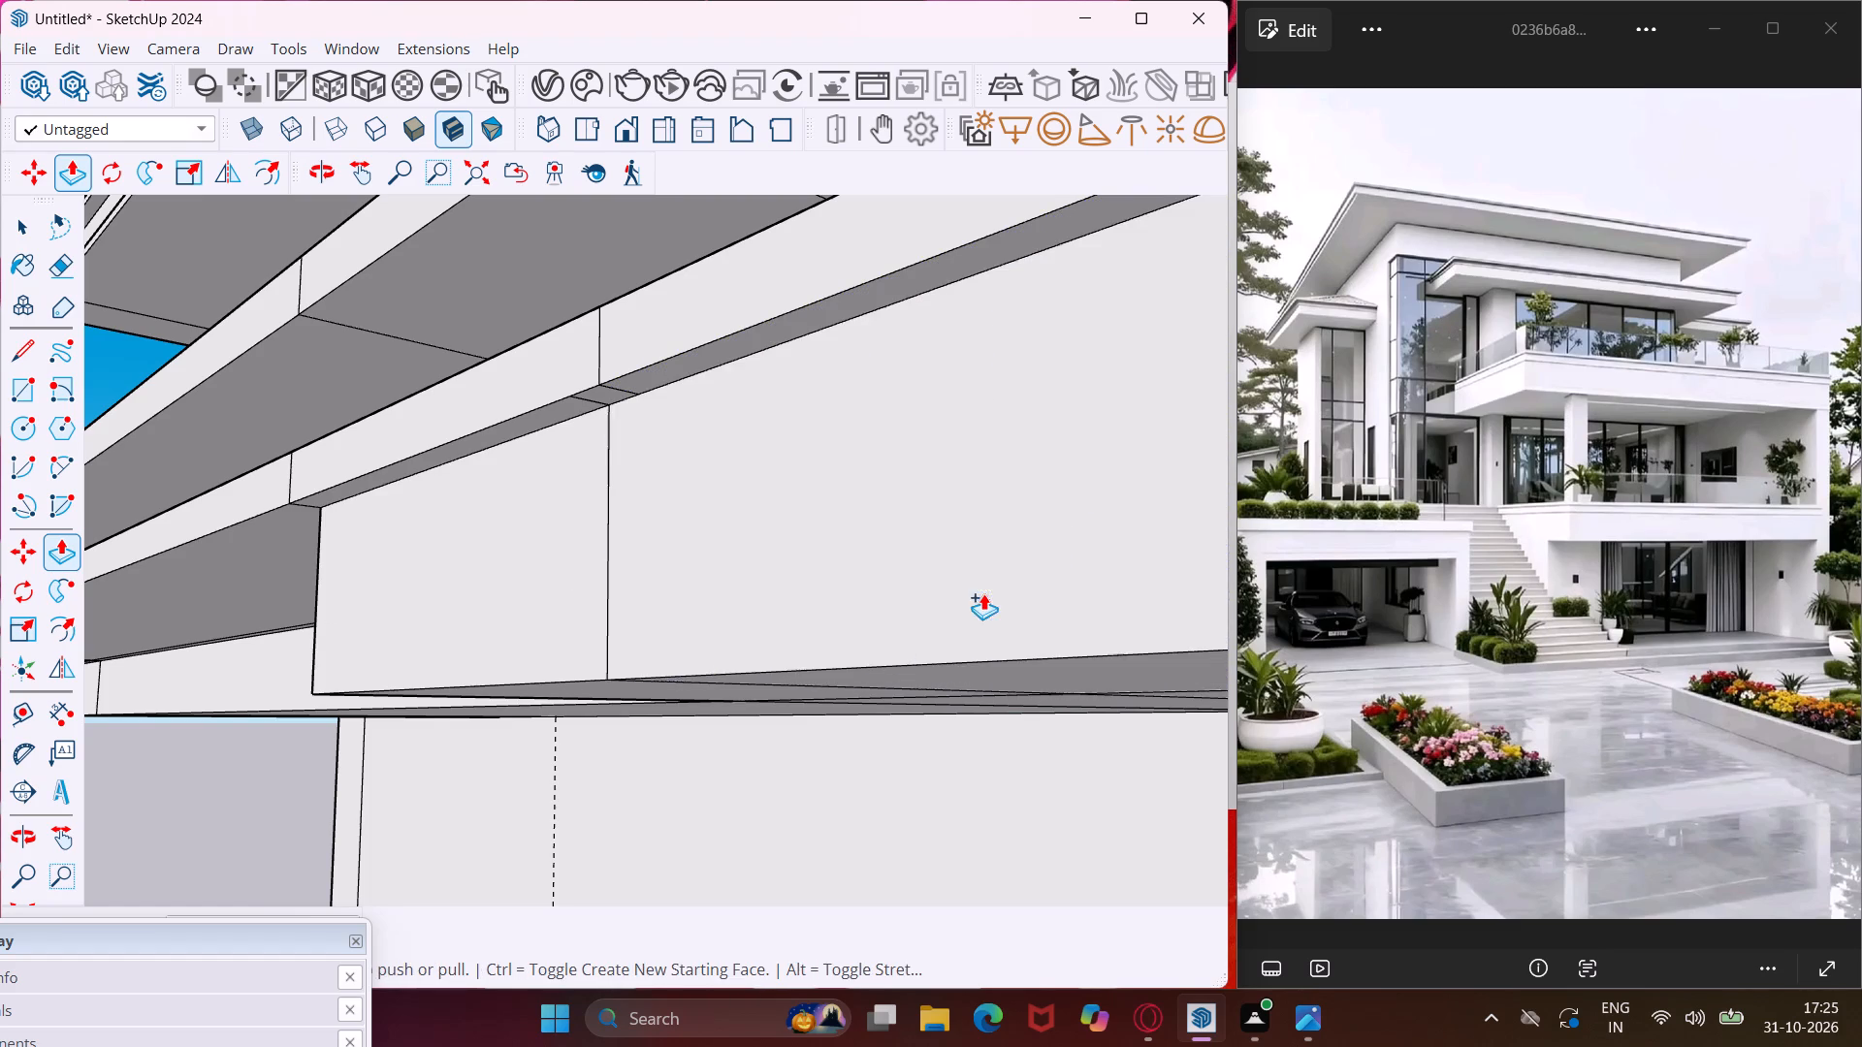
middle_drag(699, 636, 1162, 682)
scroll(1092, 655, down, 3)
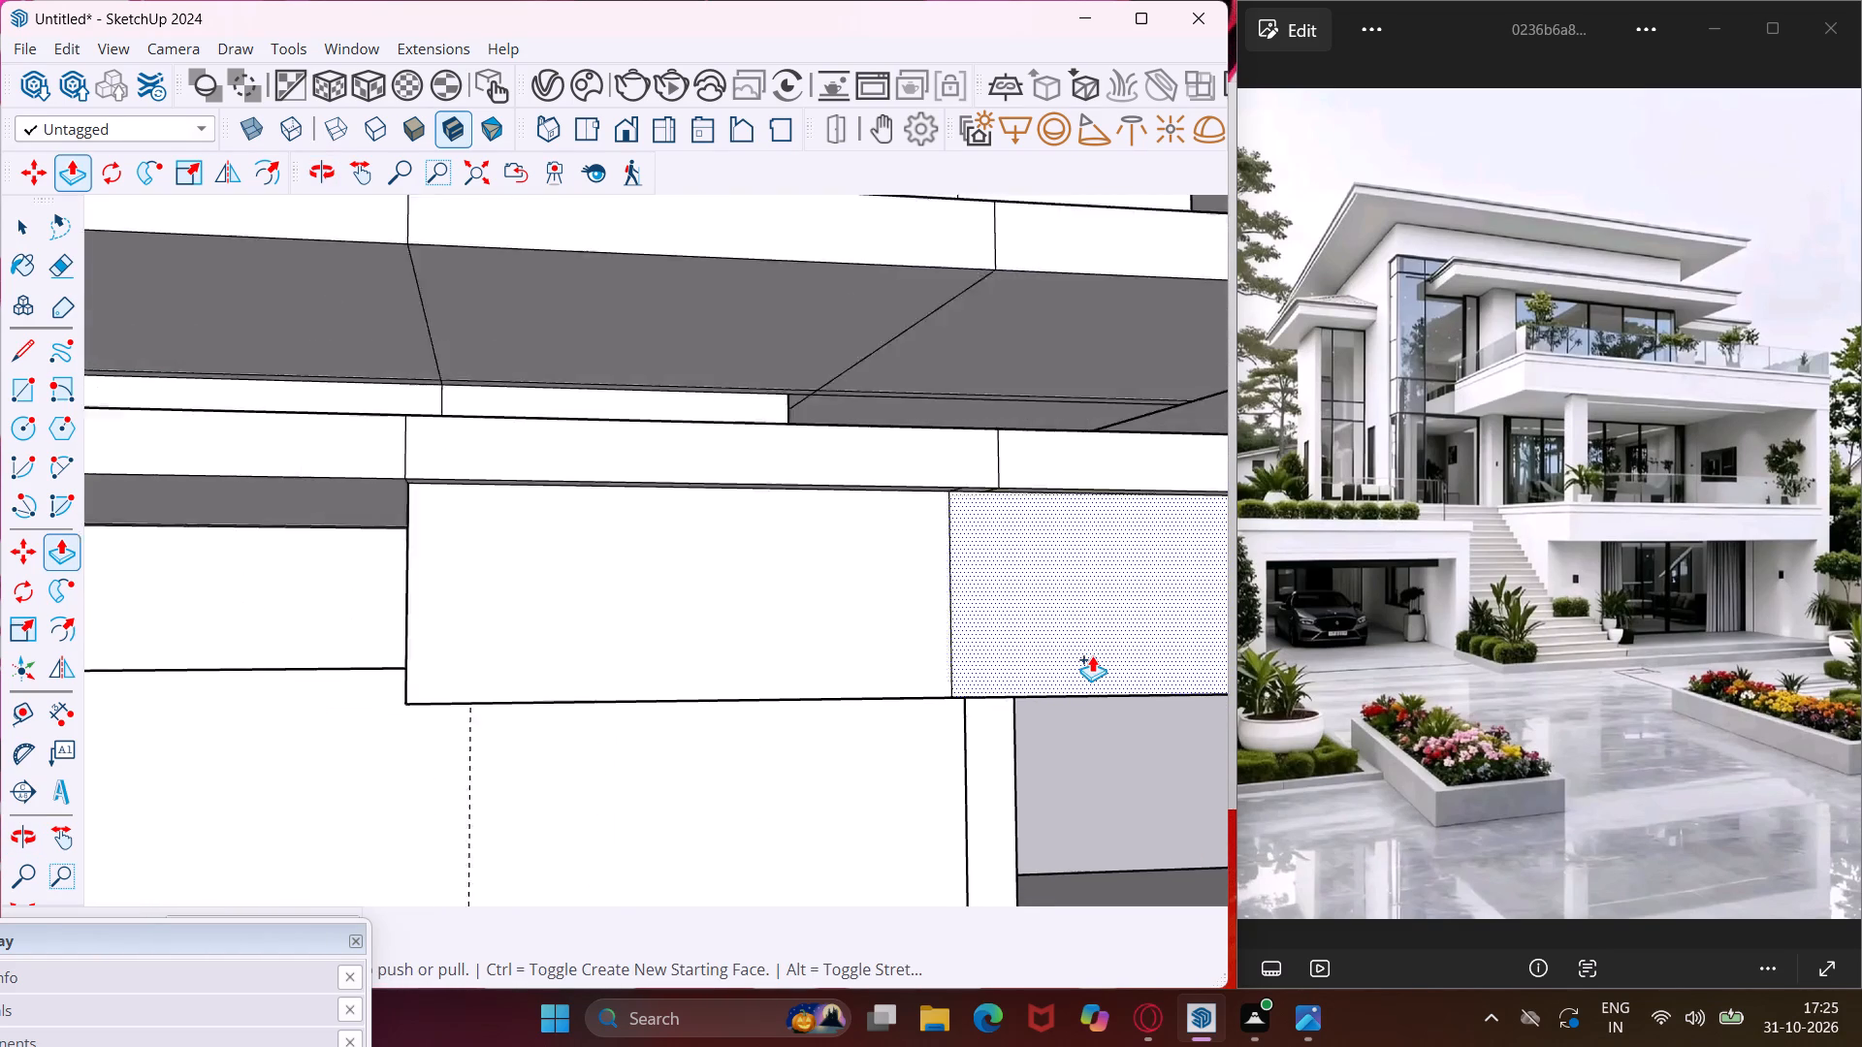
scroll(1092, 655, down, 7)
double_click(646, 624)
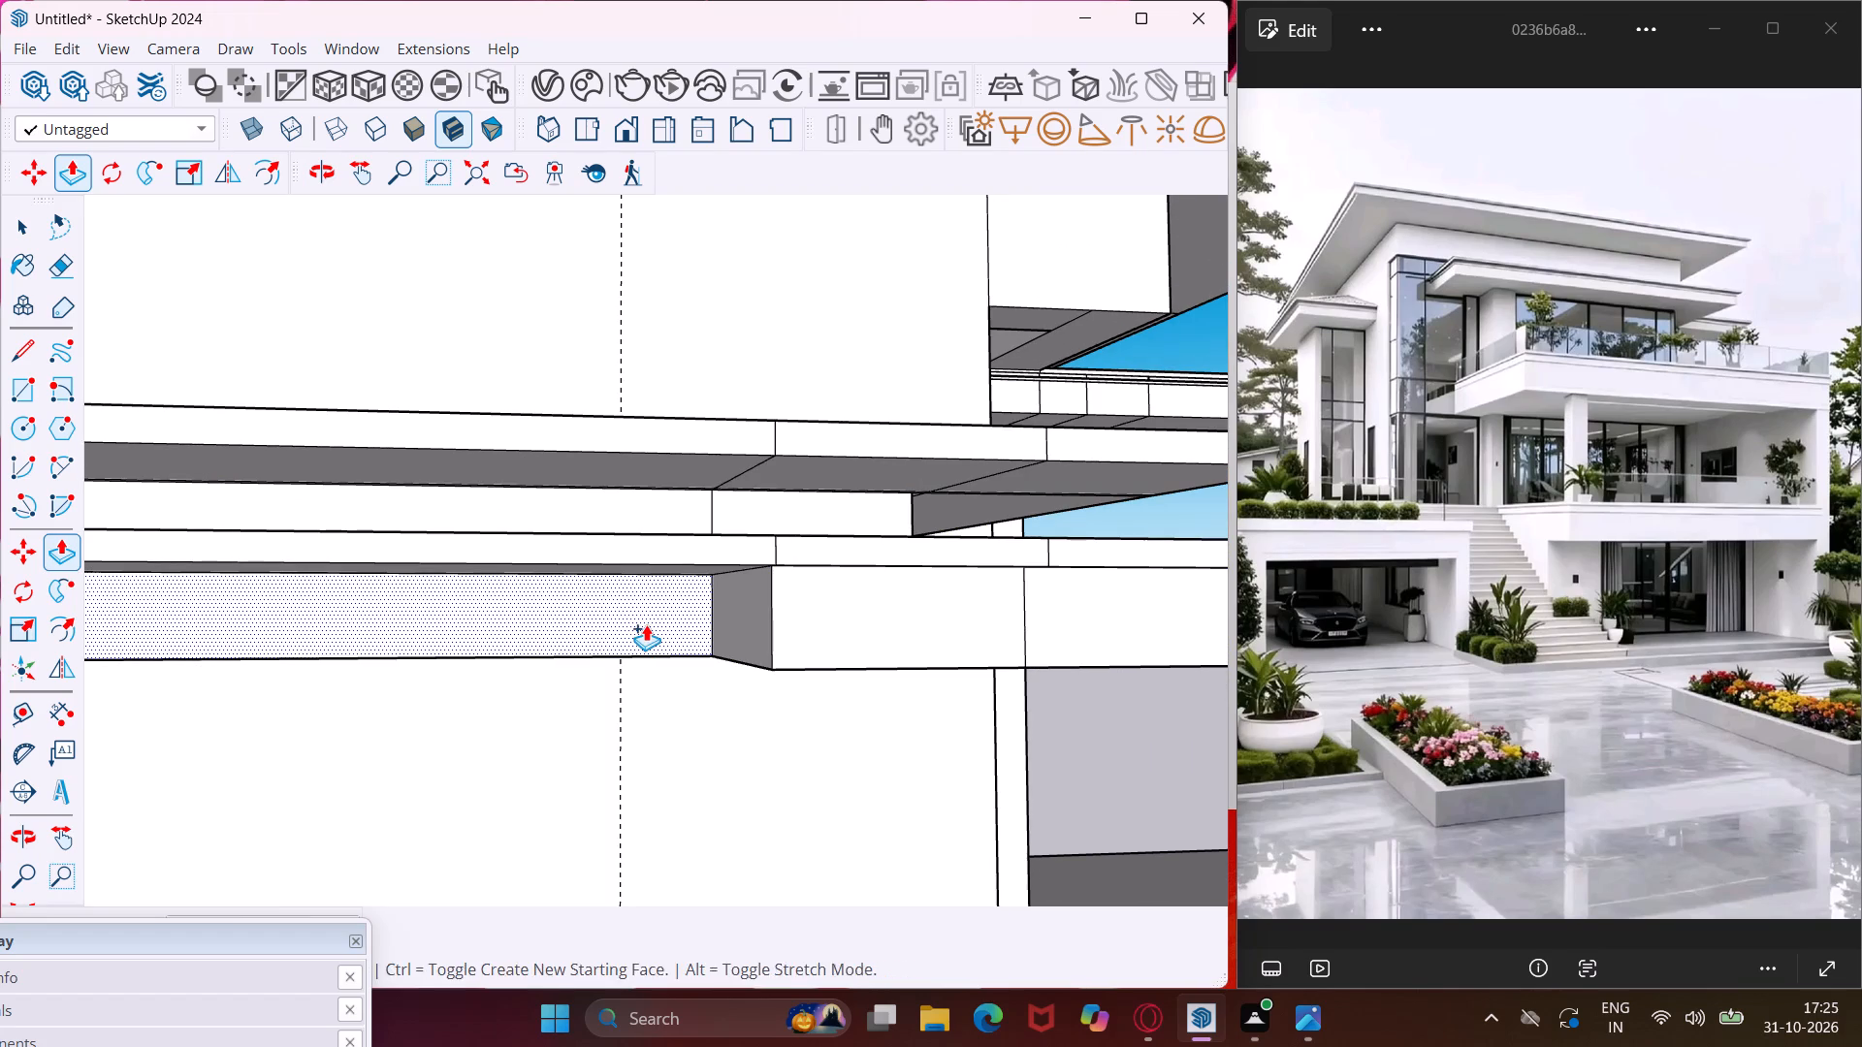
middle_drag(646, 624, 891, 707)
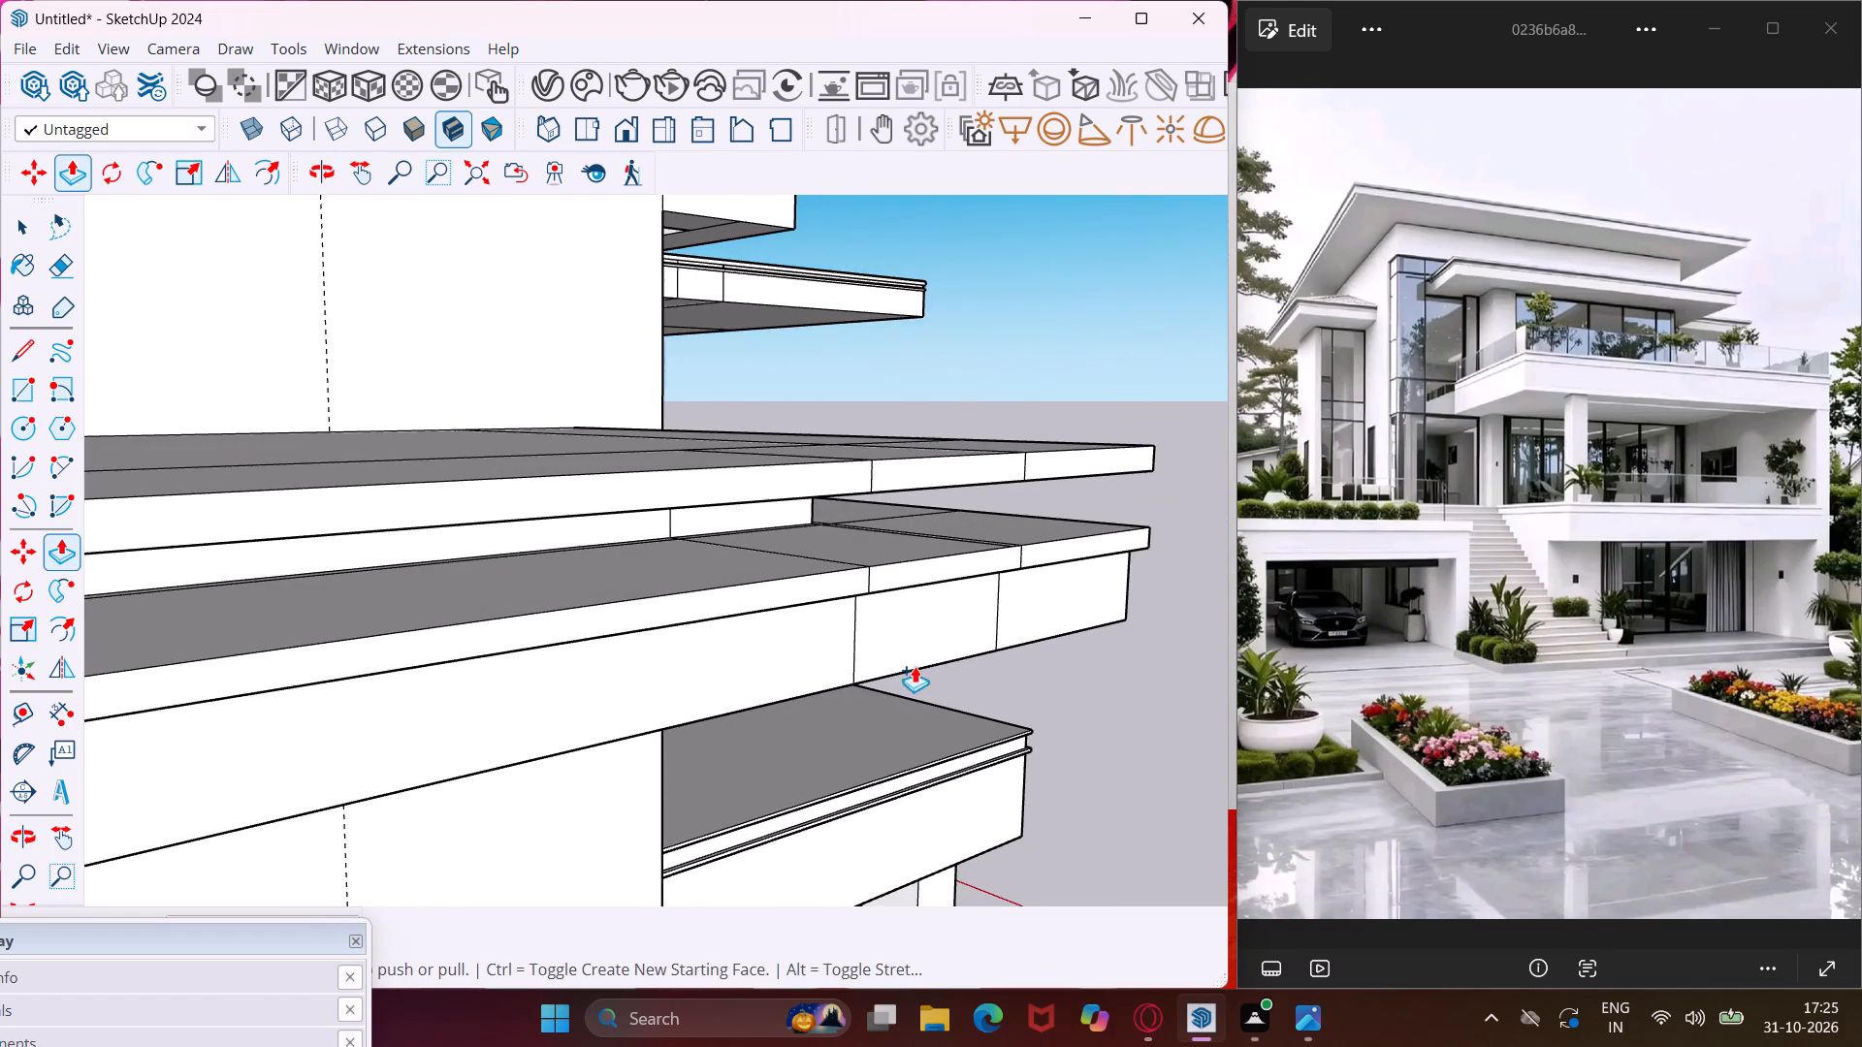
Extend the thin middle band by the same distance at the slab's other end, covering its front section, side face and corner.
scroll(935, 620, down, 10)
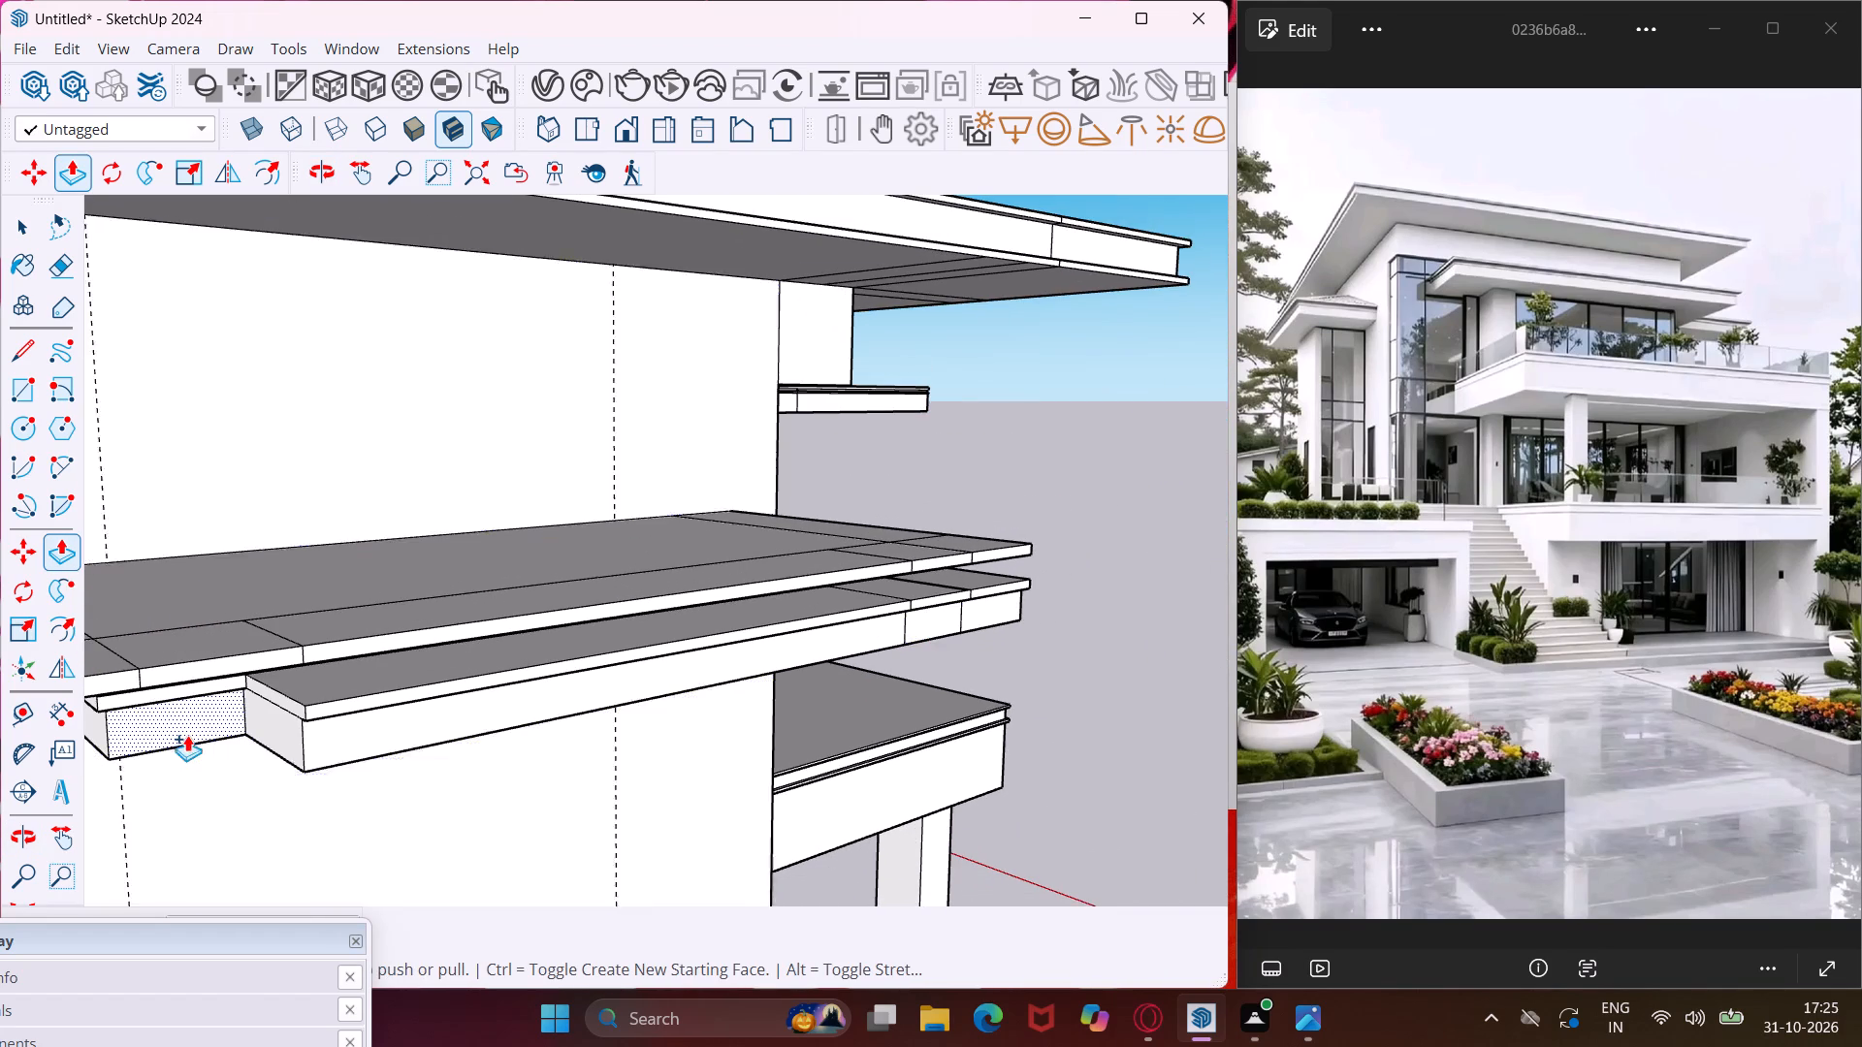
scroll(185, 731, up, 9)
scroll(233, 641, up, 3)
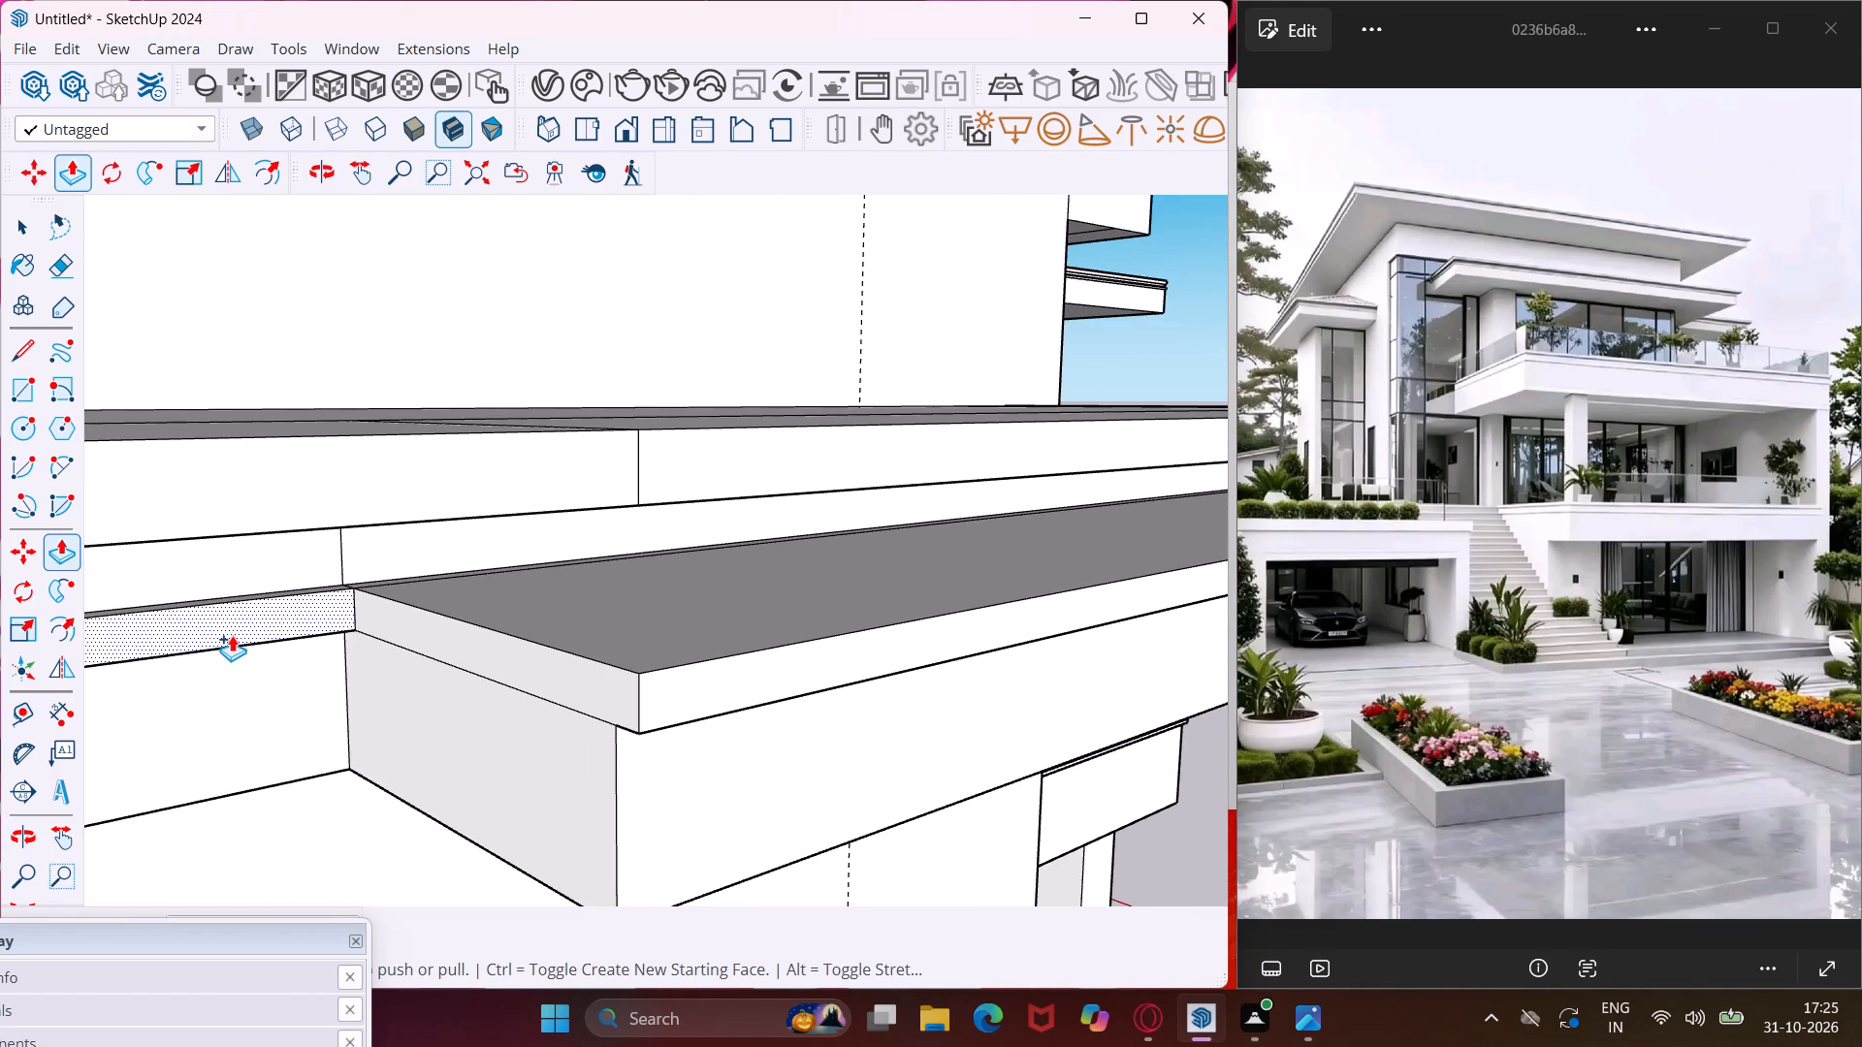
double_click(232, 630)
scroll(268, 611, down, 5)
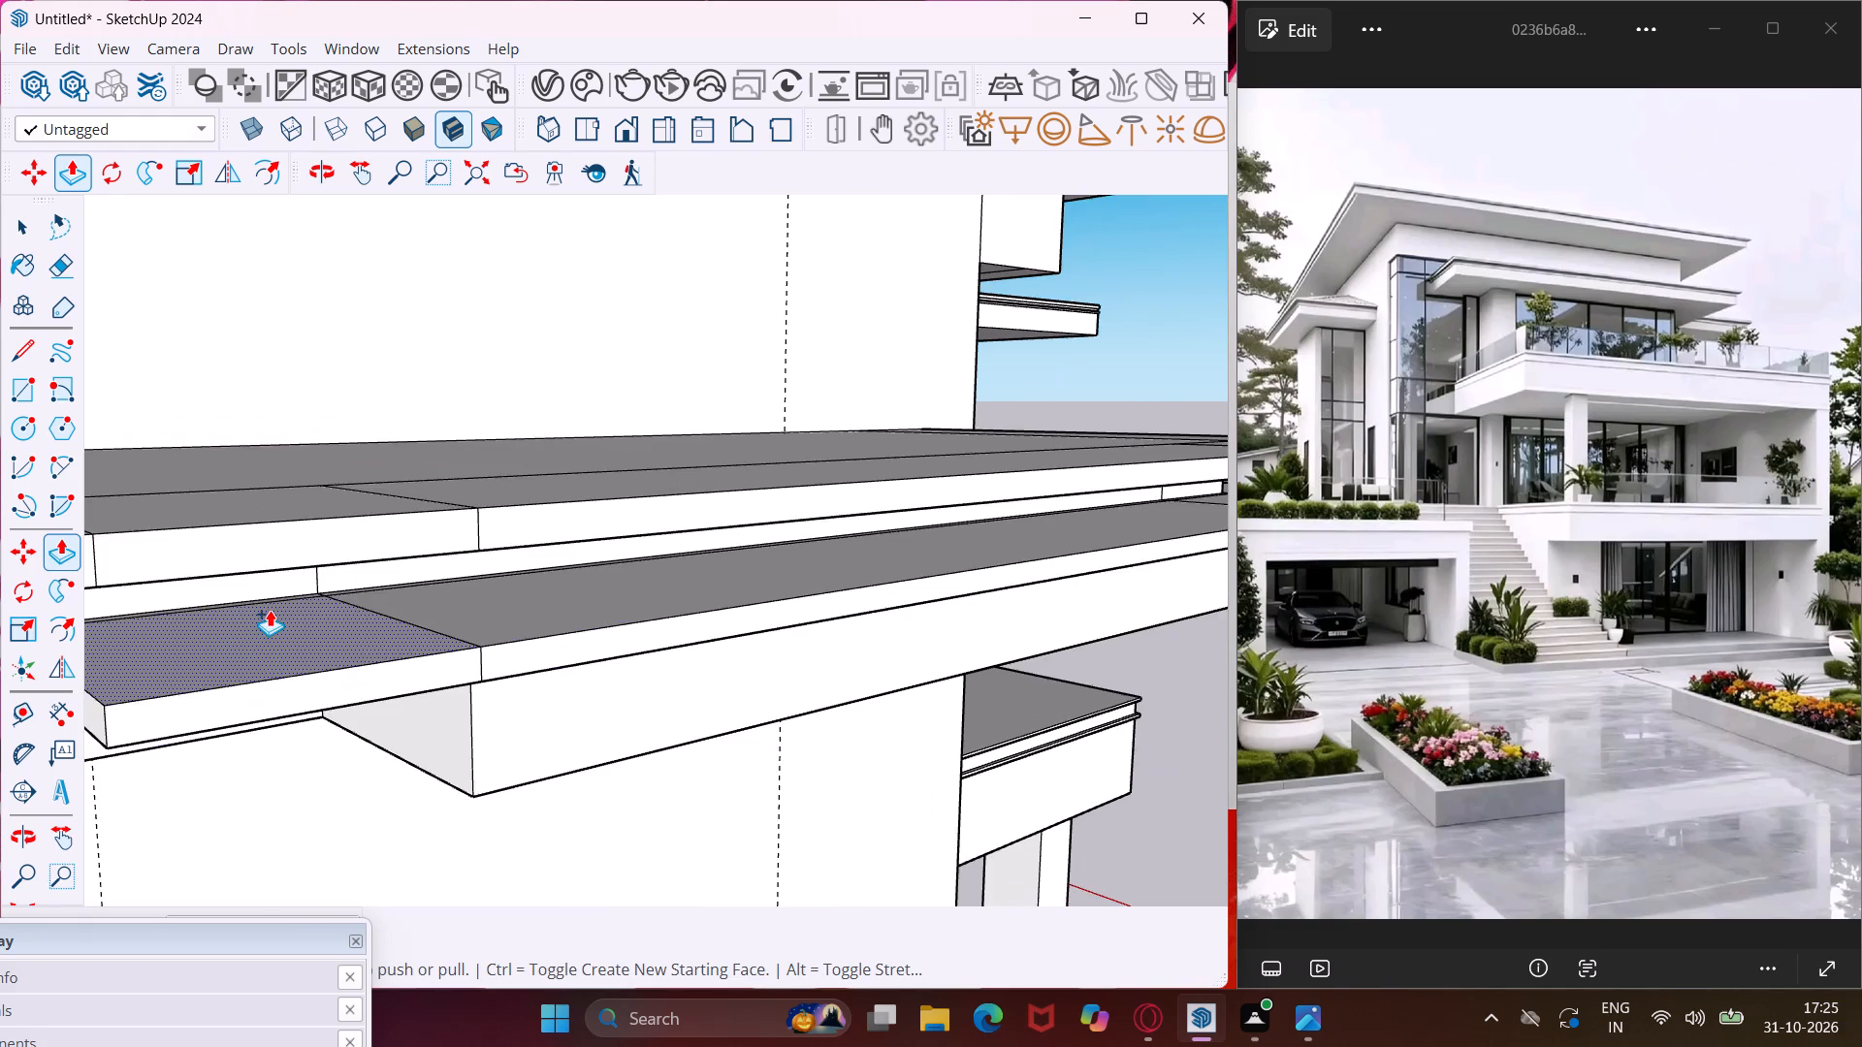
middle_drag(274, 612, 561, 555)
scroll(561, 540, down, 5)
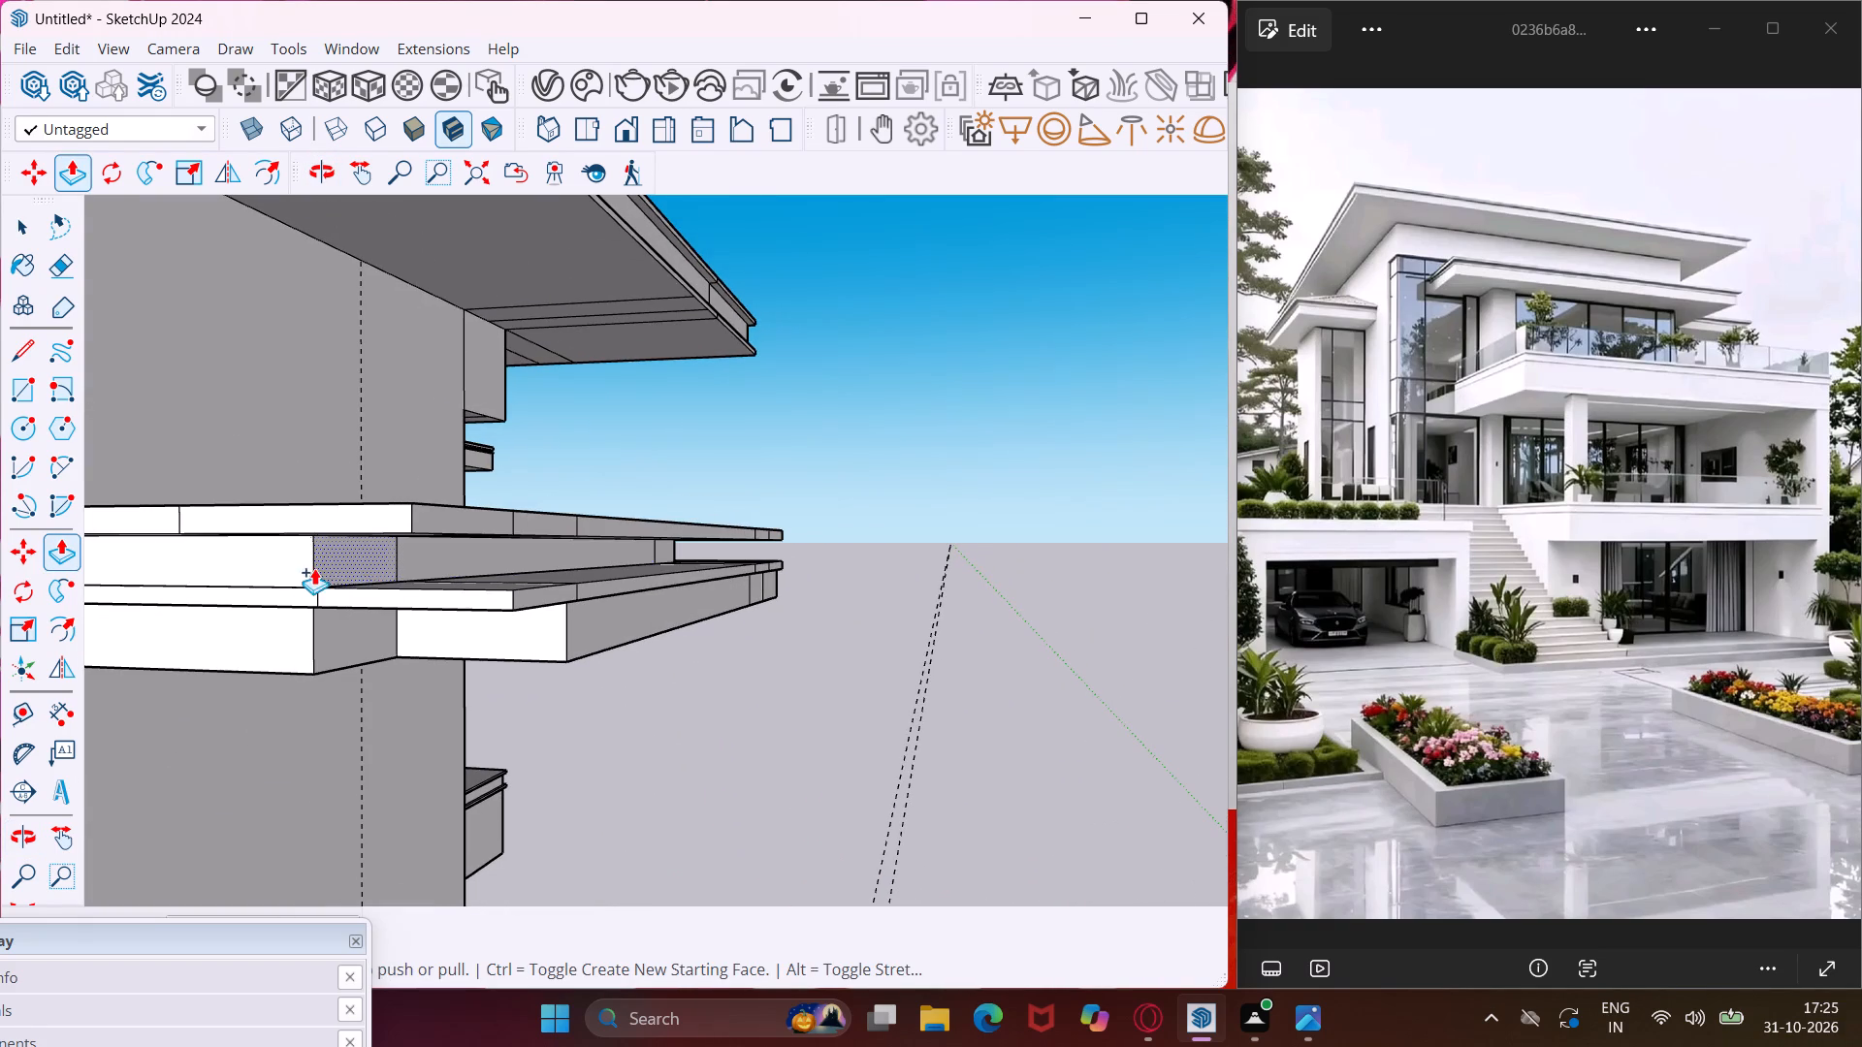
scroll(271, 590, up, 8)
double_click(271, 590)
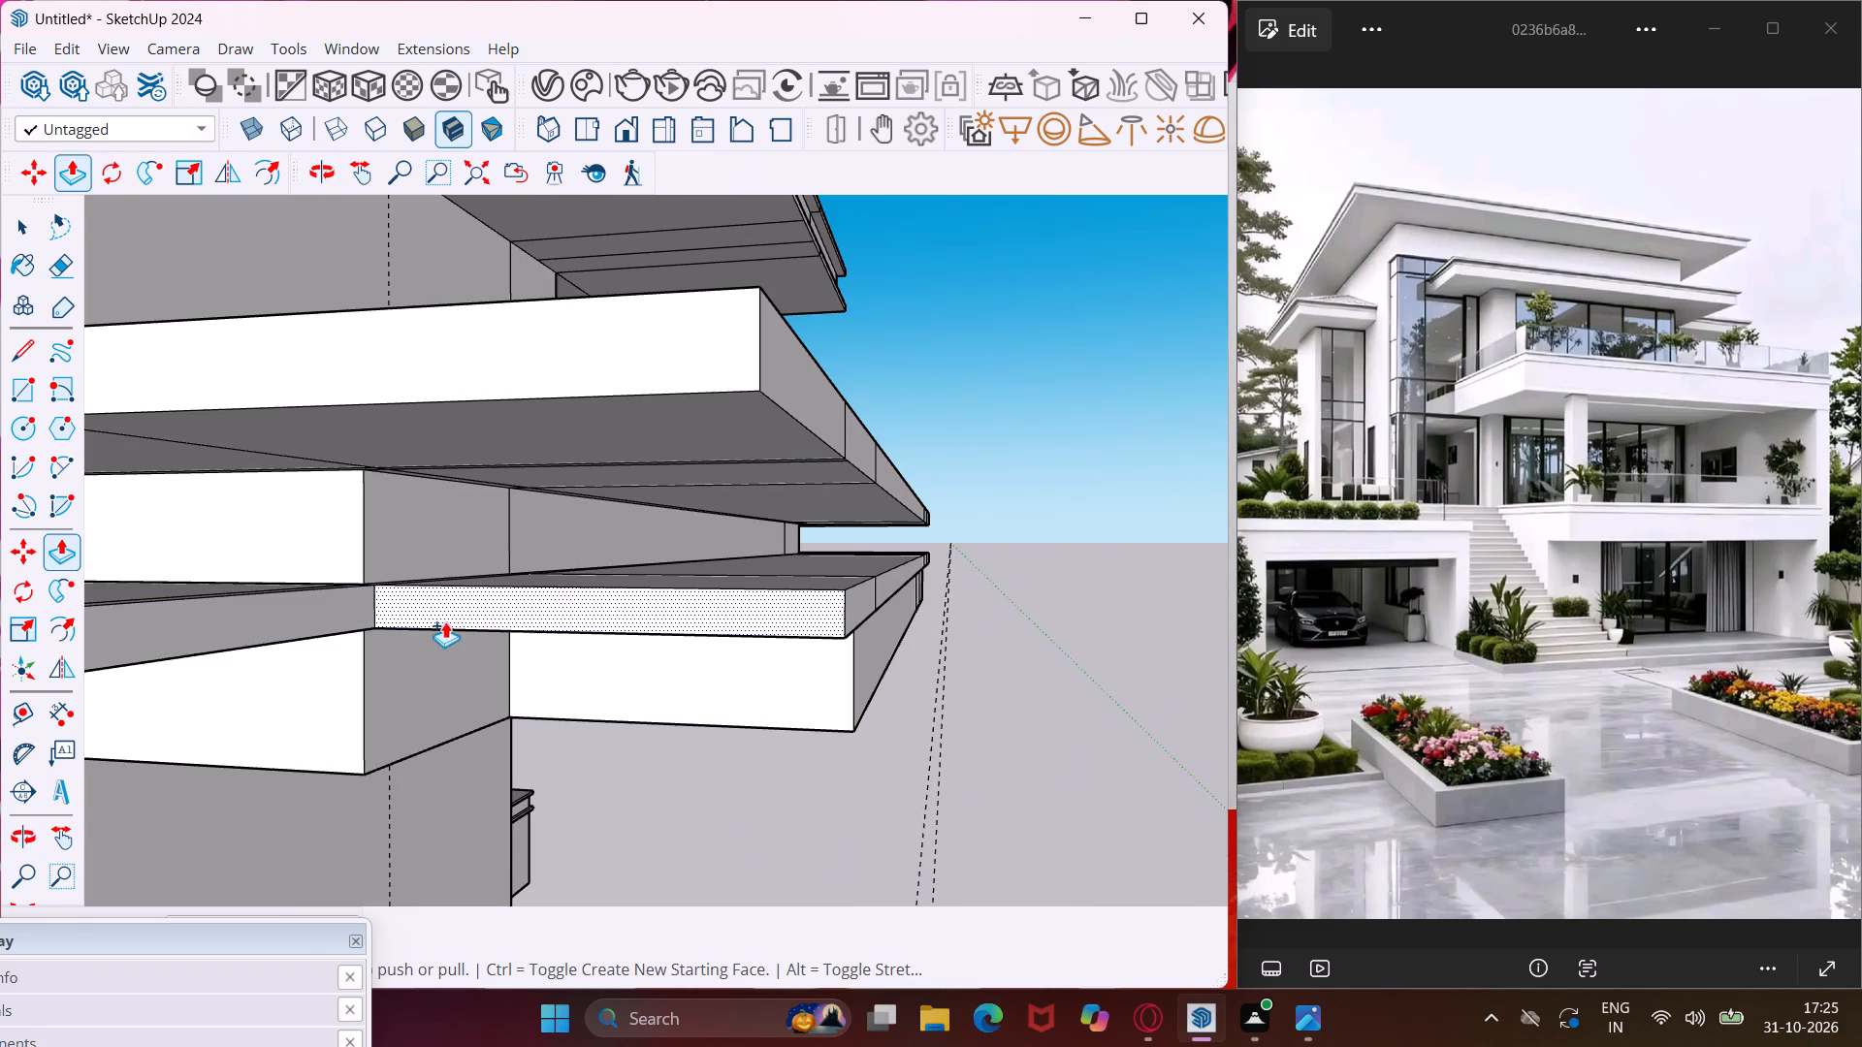
double_click(457, 610)
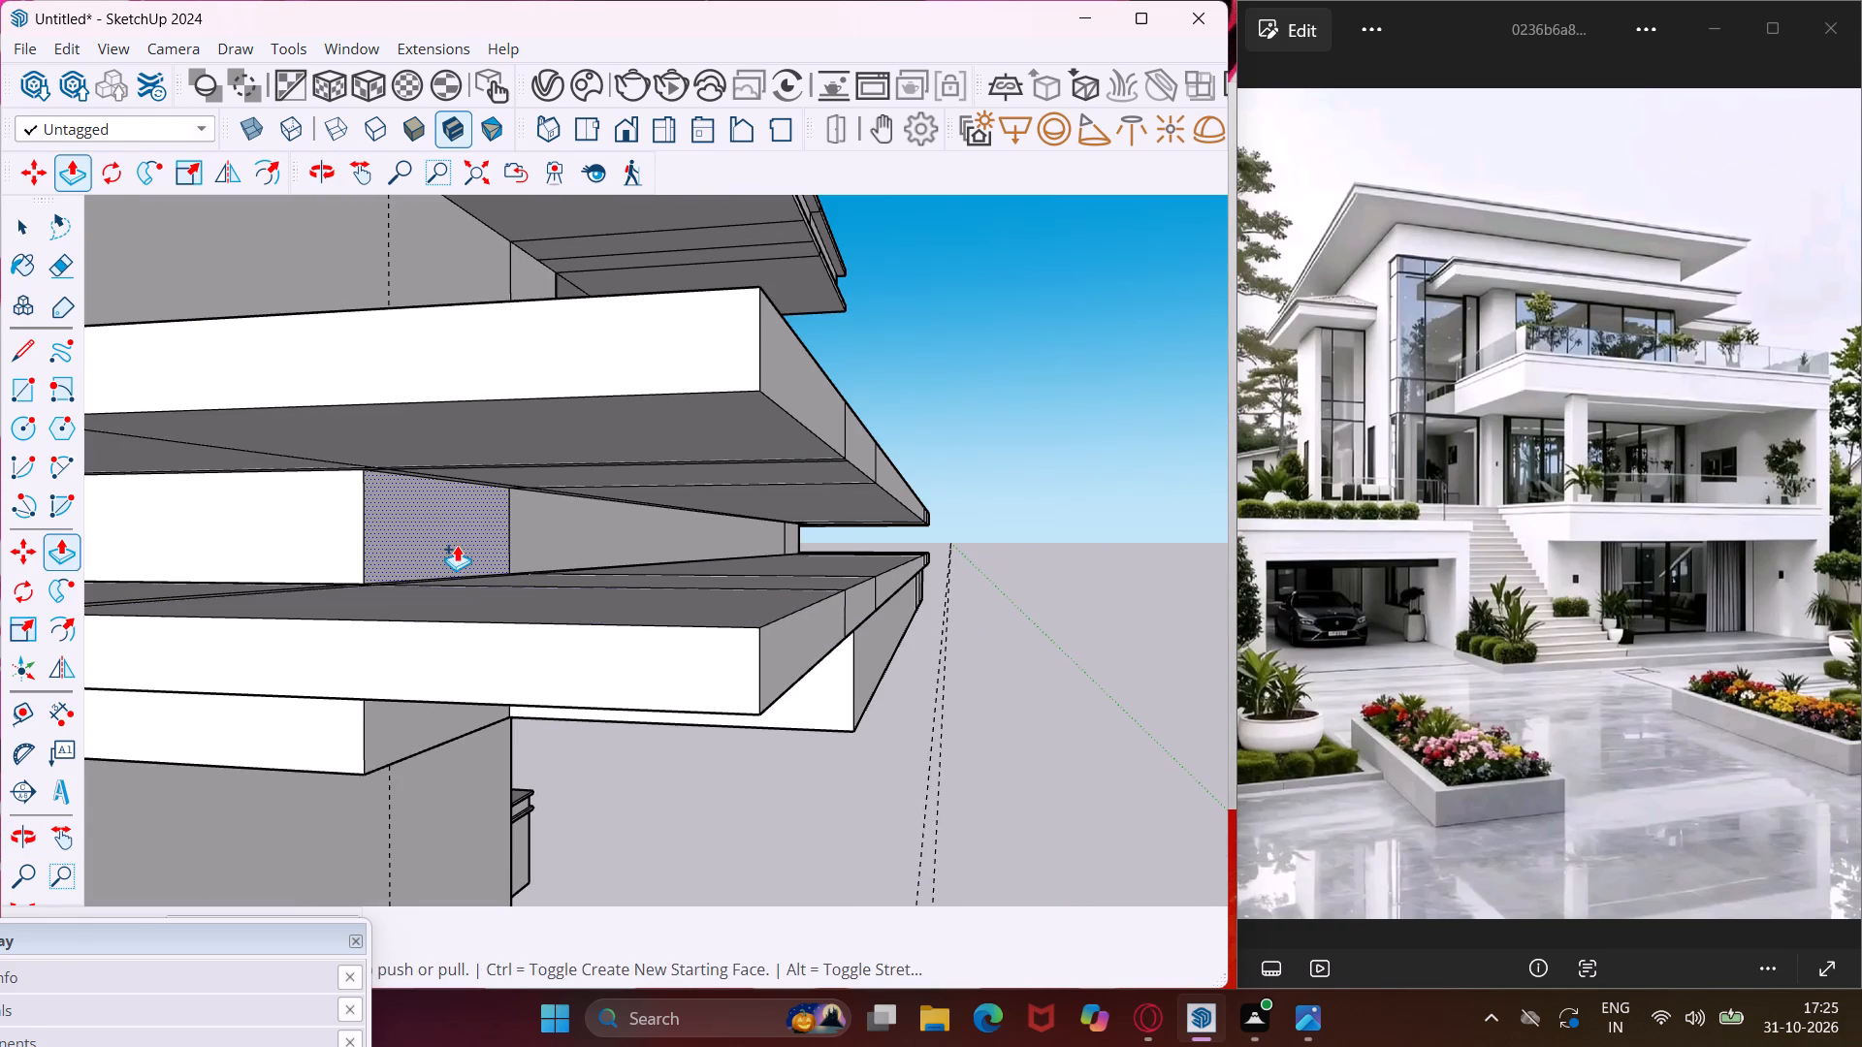
Extend the thick recessed upper band and the bottom band by the same distance around that end's corner and side.
double_click(445, 523)
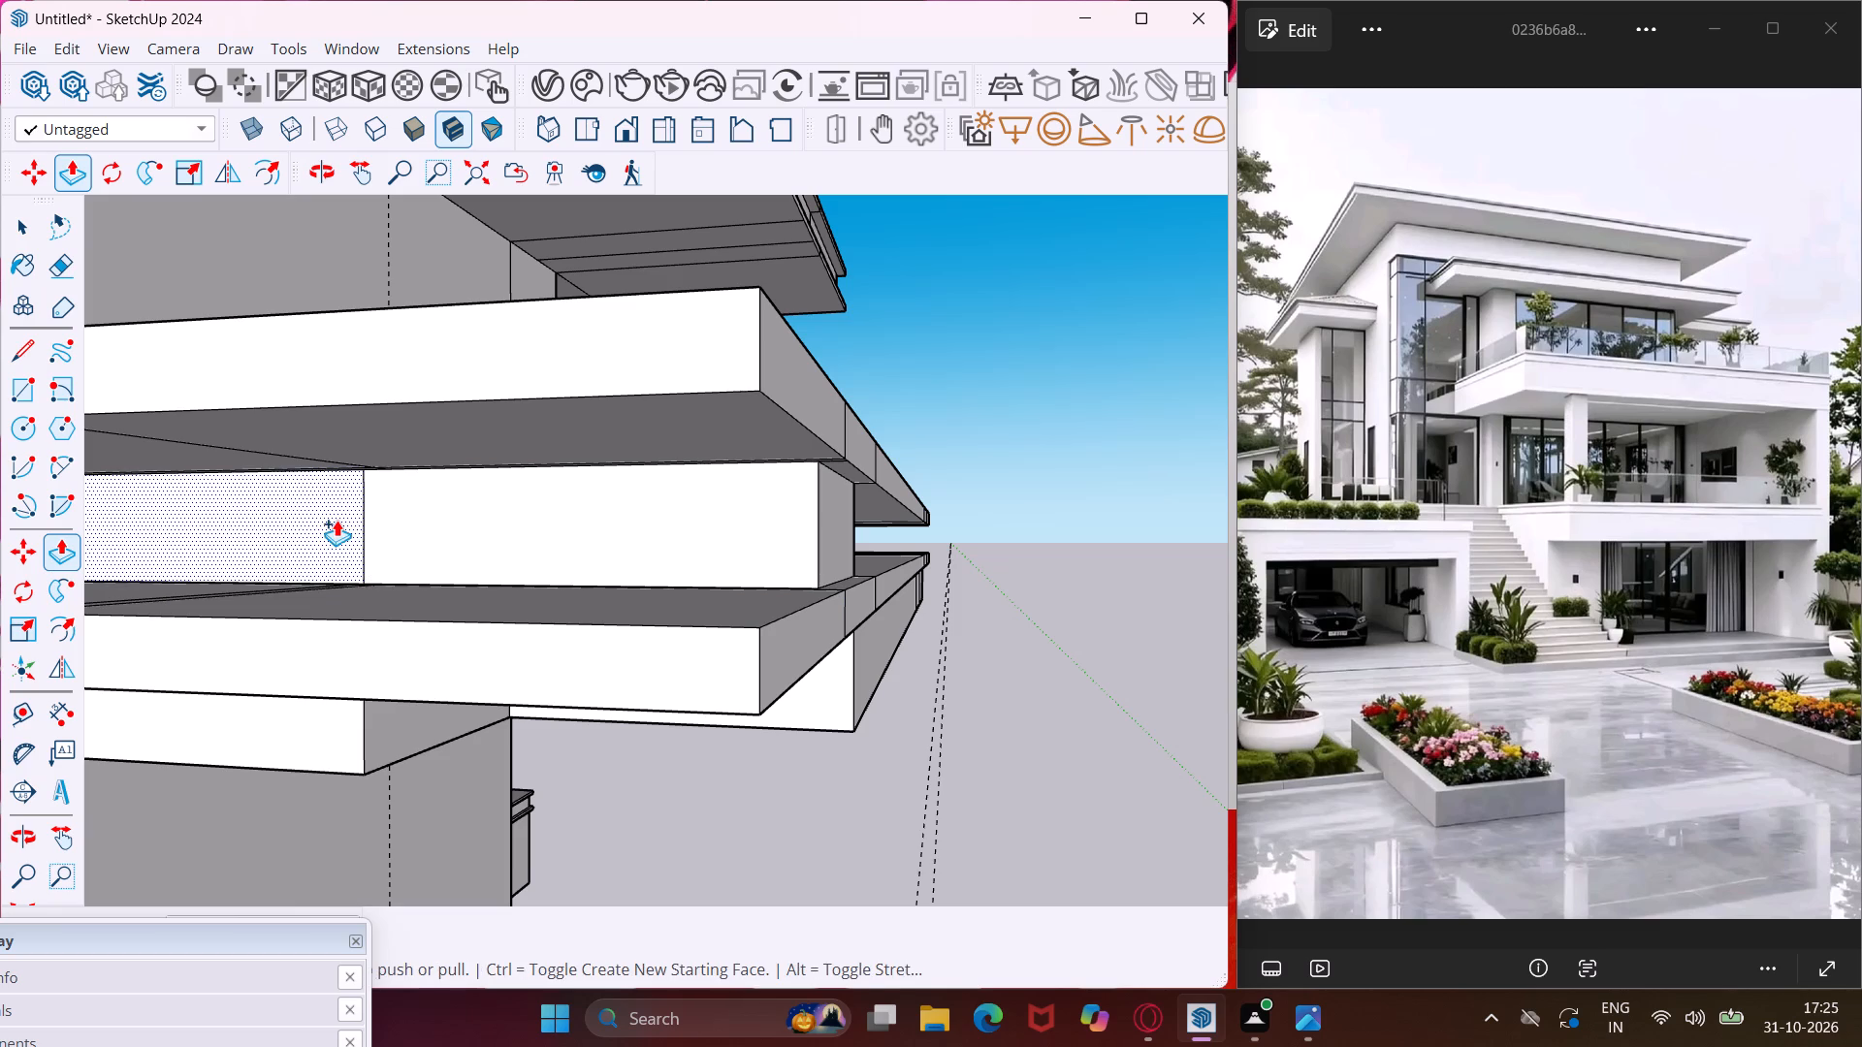
double_click(334, 518)
double_click(433, 542)
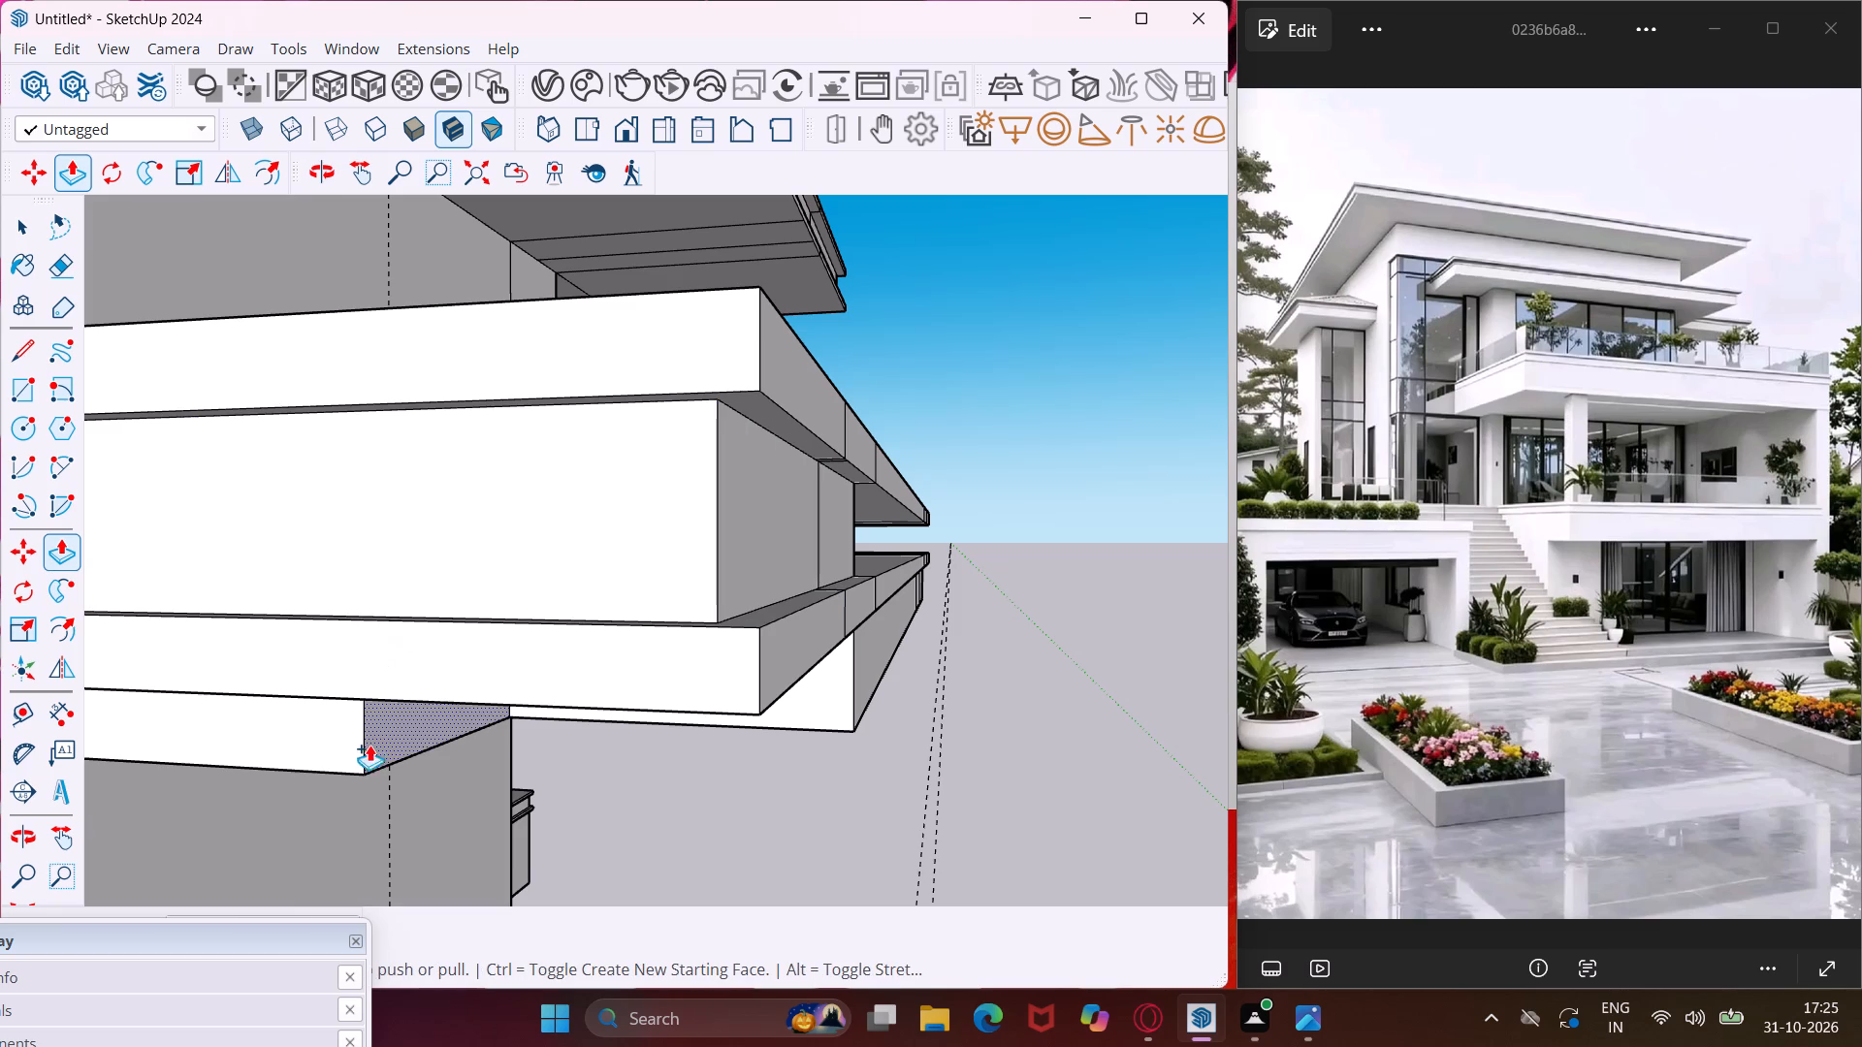
double_click(410, 732)
double_click(337, 733)
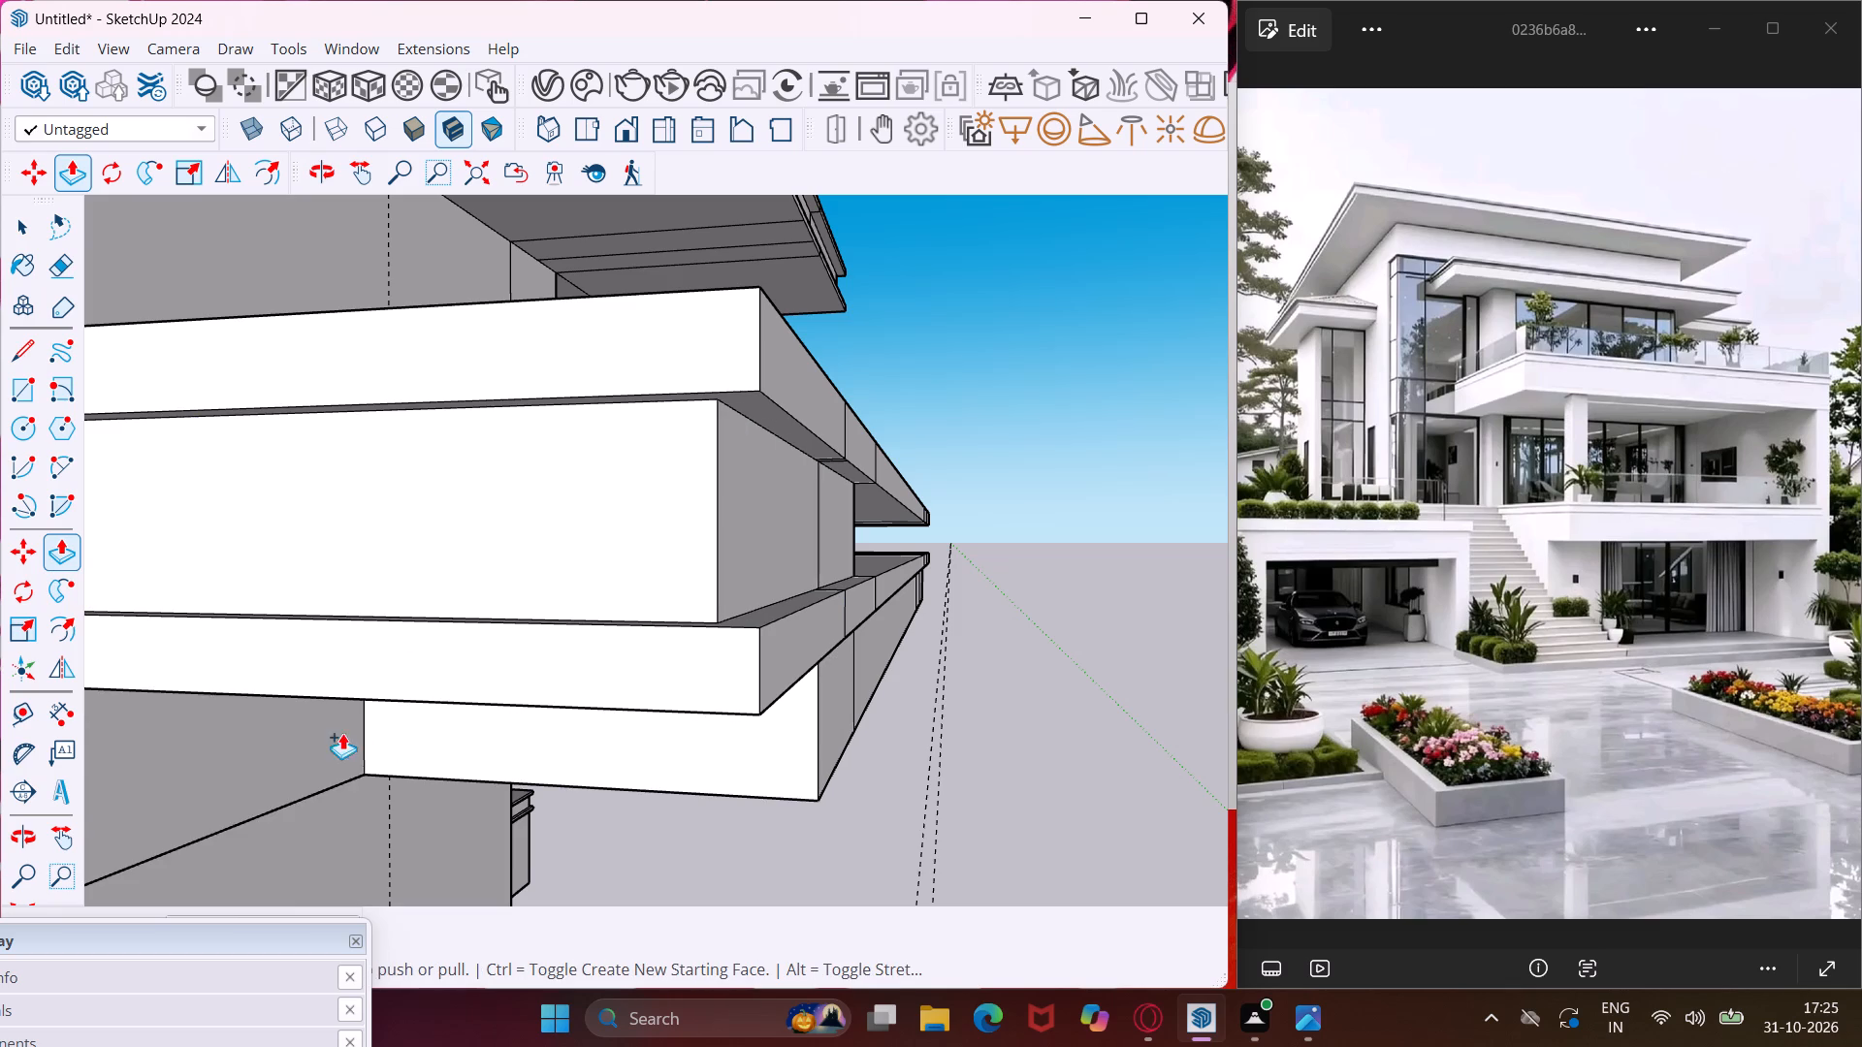
double_click(449, 717)
Extend the recessed upper band by the same distance along its middle front and around the opposite end's front section, corner and side.
middle_drag(636, 739, 290, 704)
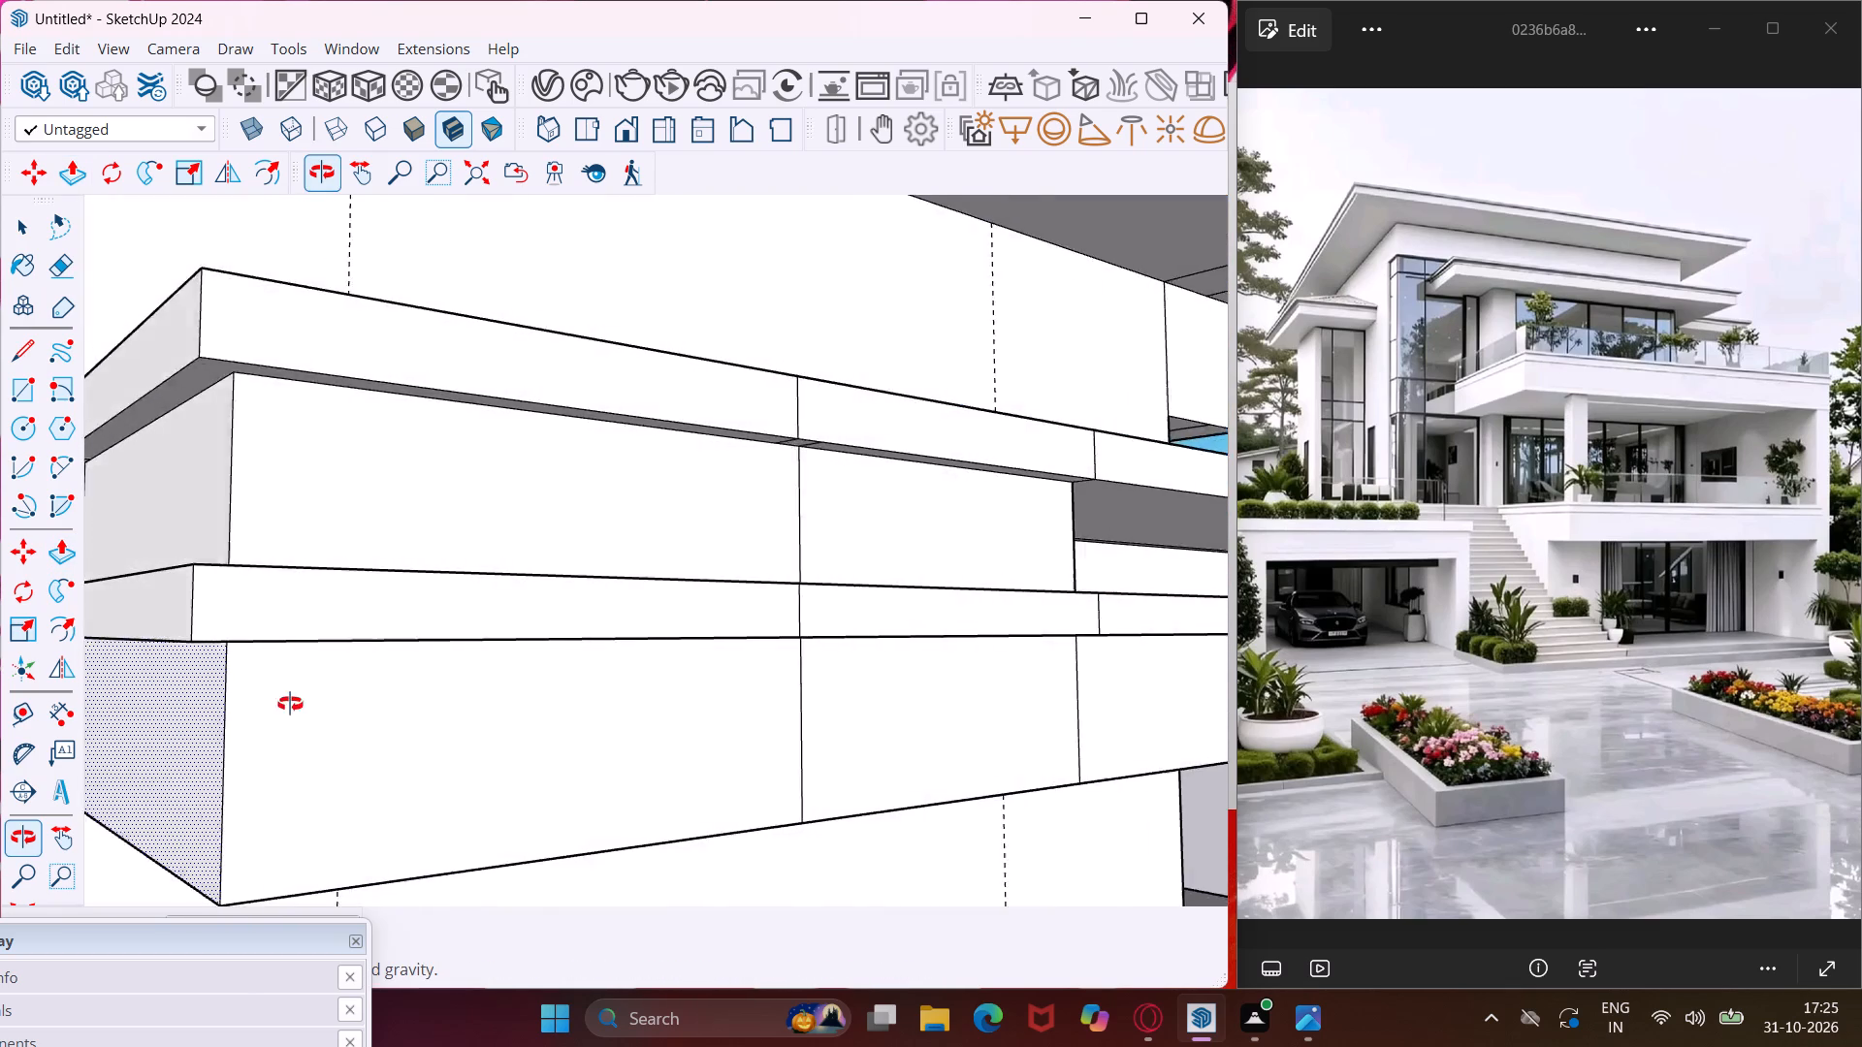
middle_drag(290, 704, 210, 703)
scroll(198, 699, down, 16)
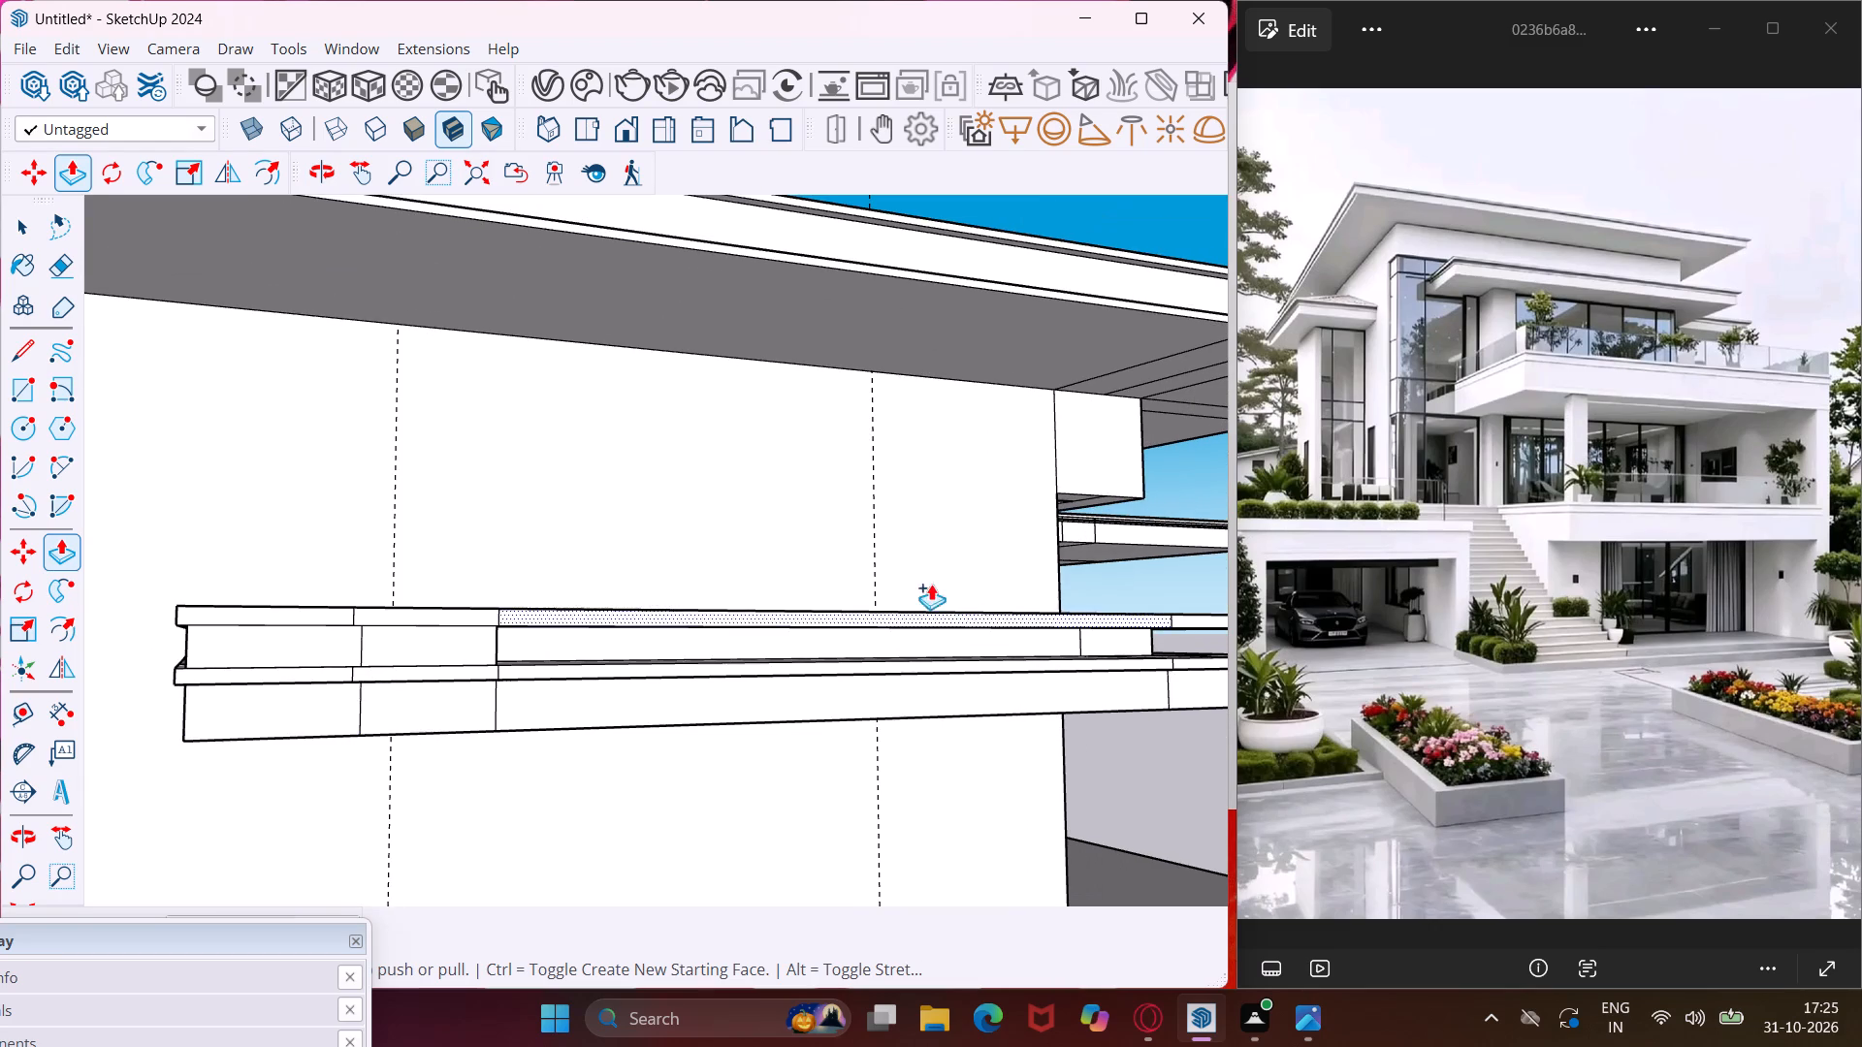
scroll(1035, 627, up, 8)
double_click(1069, 644)
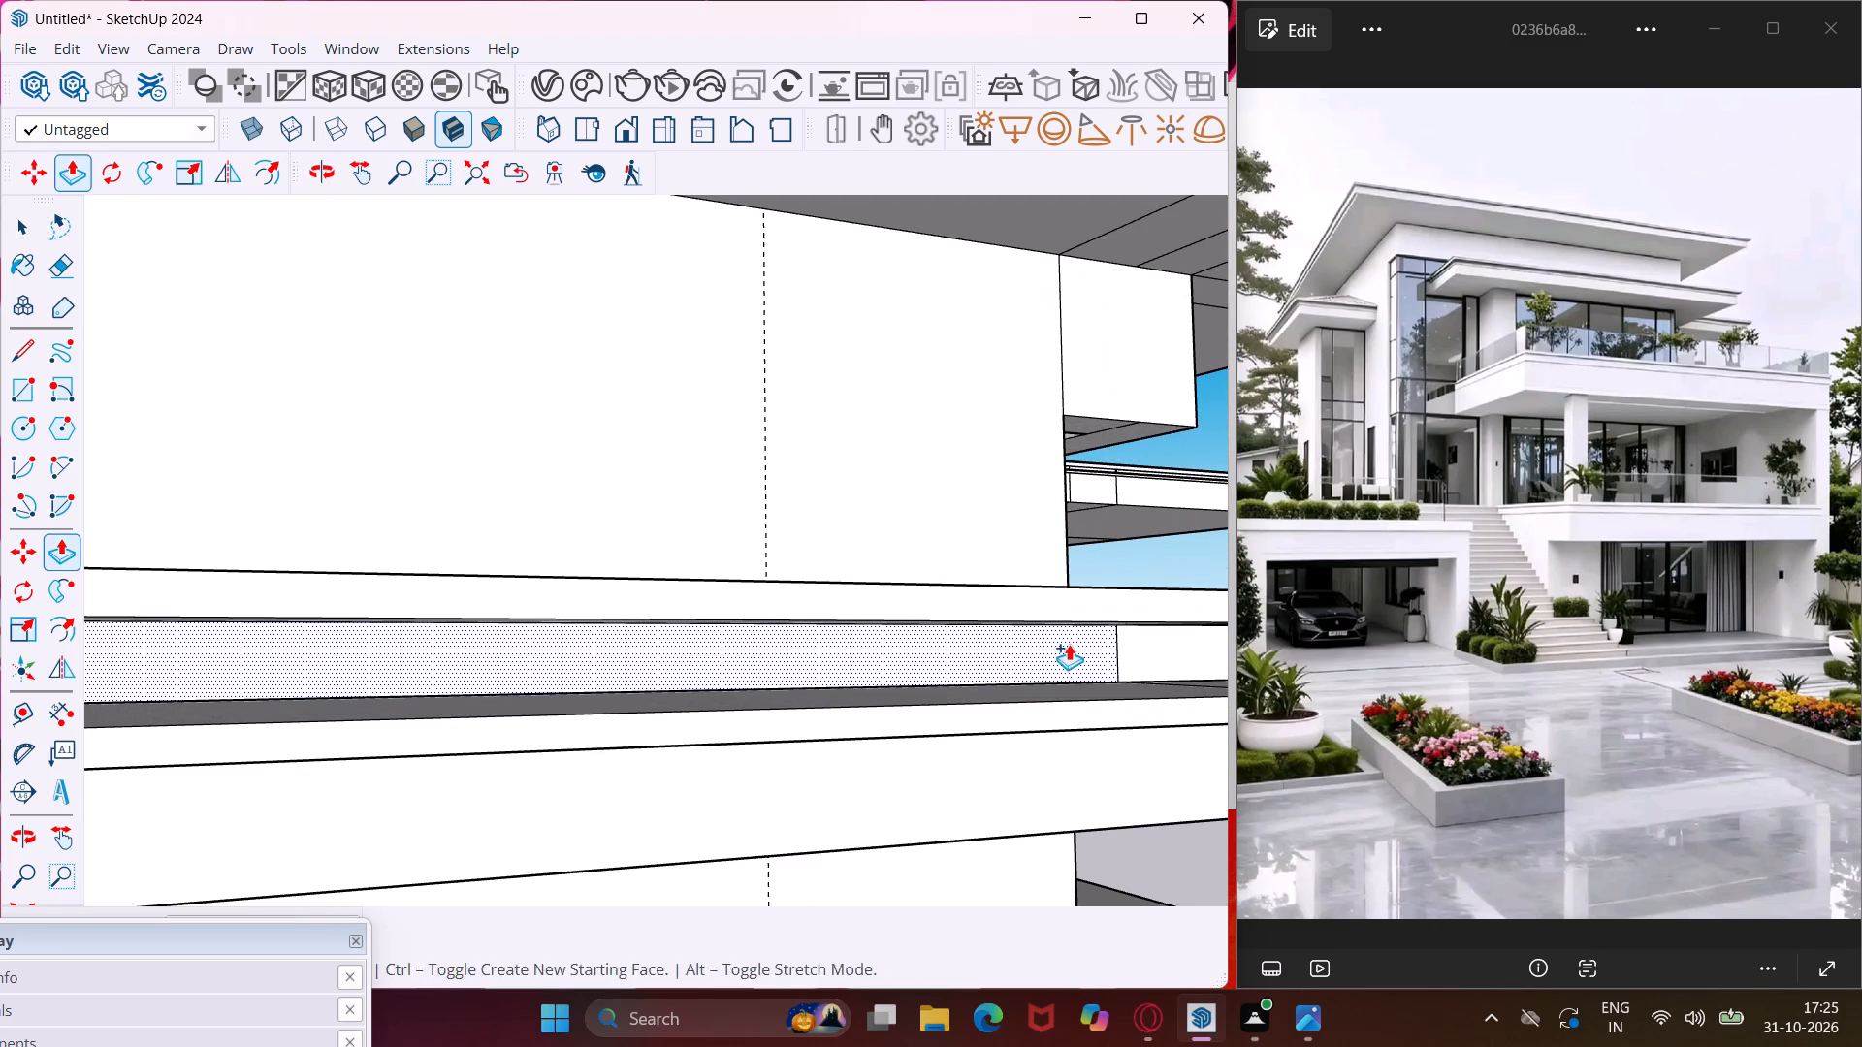
middle_drag(942, 650, 436, 665)
scroll(430, 656, down, 3)
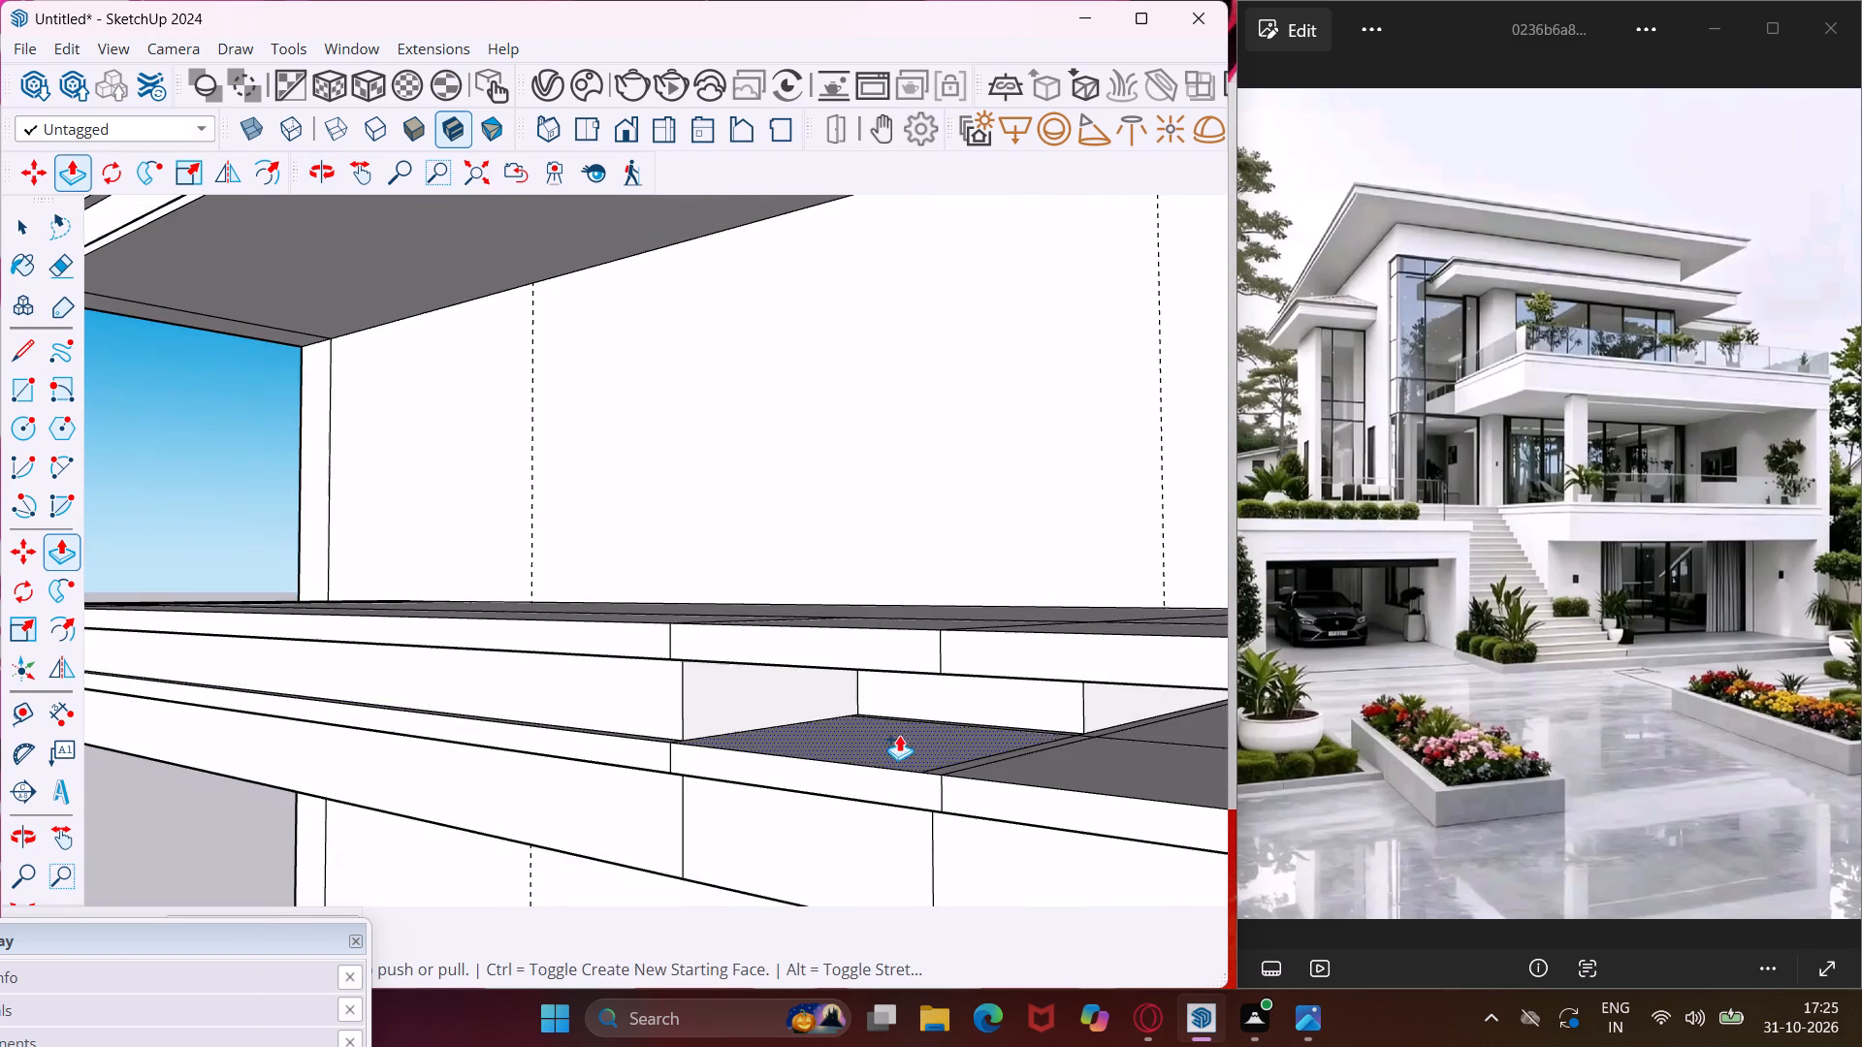
scroll(935, 733, up, 4)
double_click(1022, 689)
scroll(695, 687, down, 6)
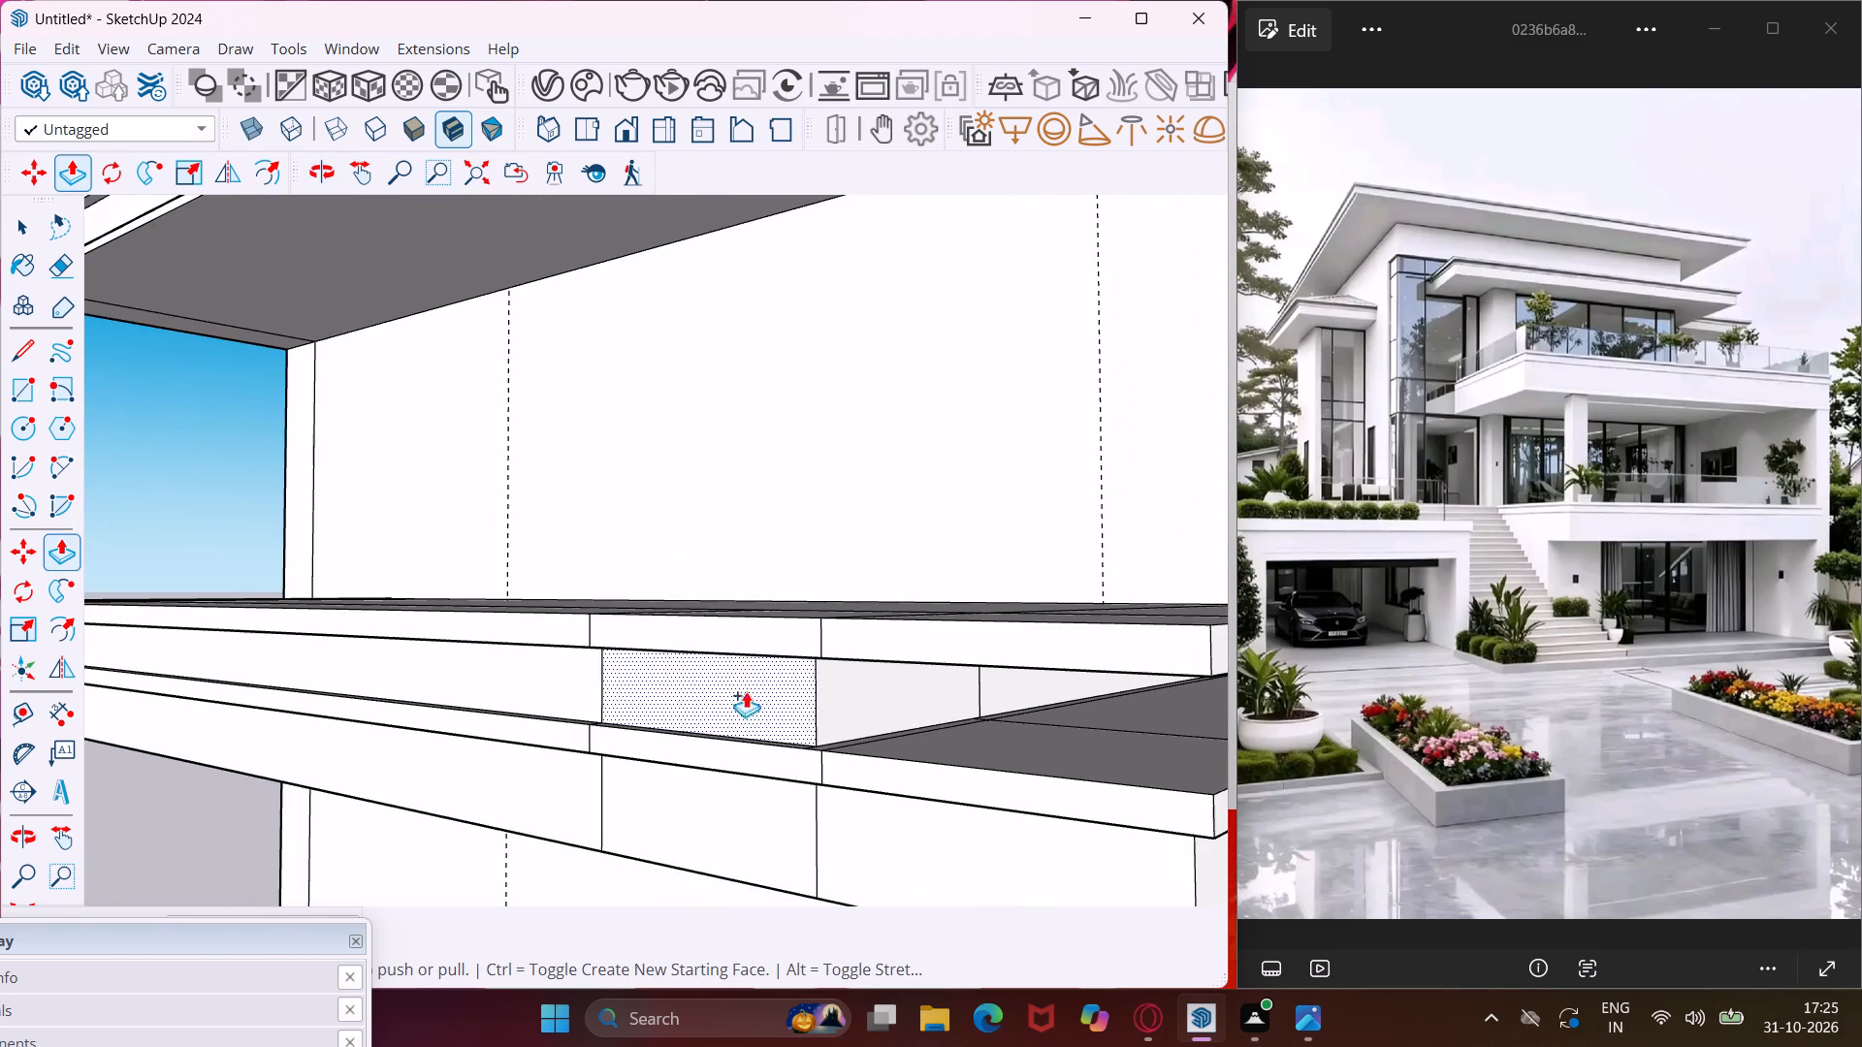
scroll(980, 704, up, 7)
double_click(1007, 688)
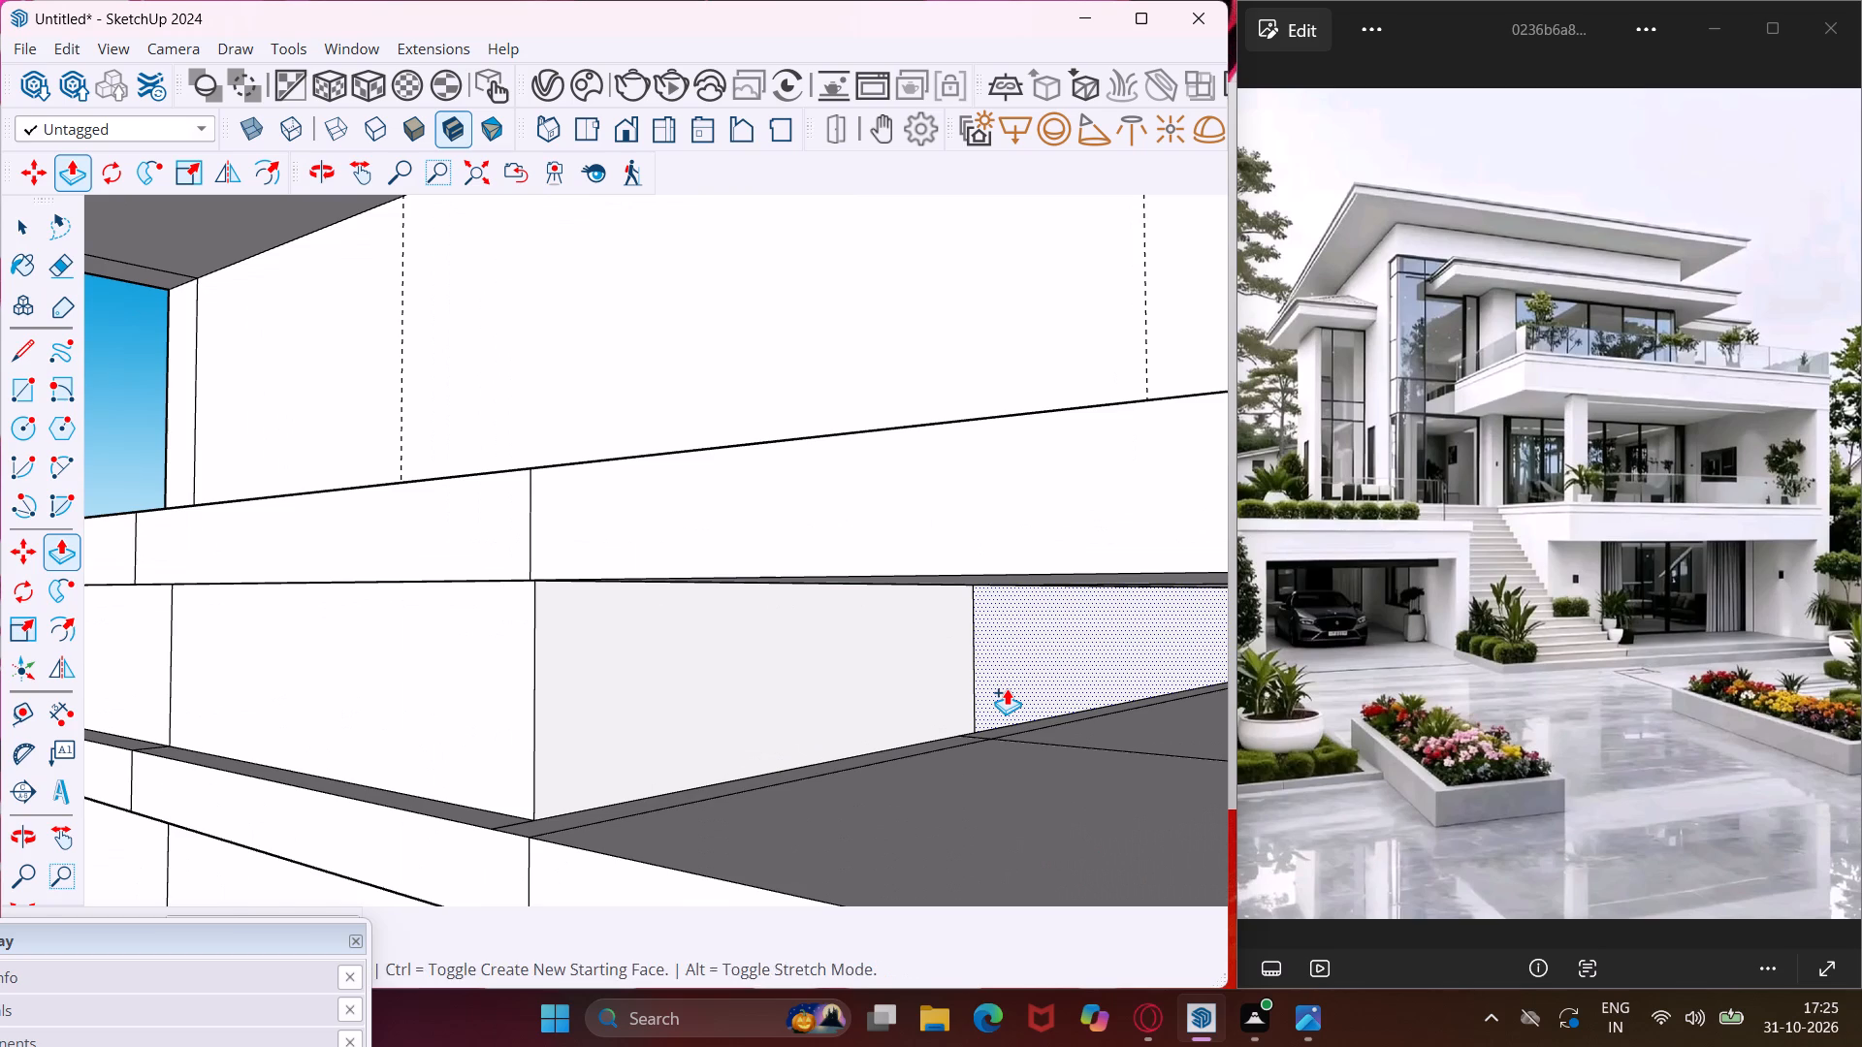
double_click(878, 693)
scroll(588, 664, down, 5)
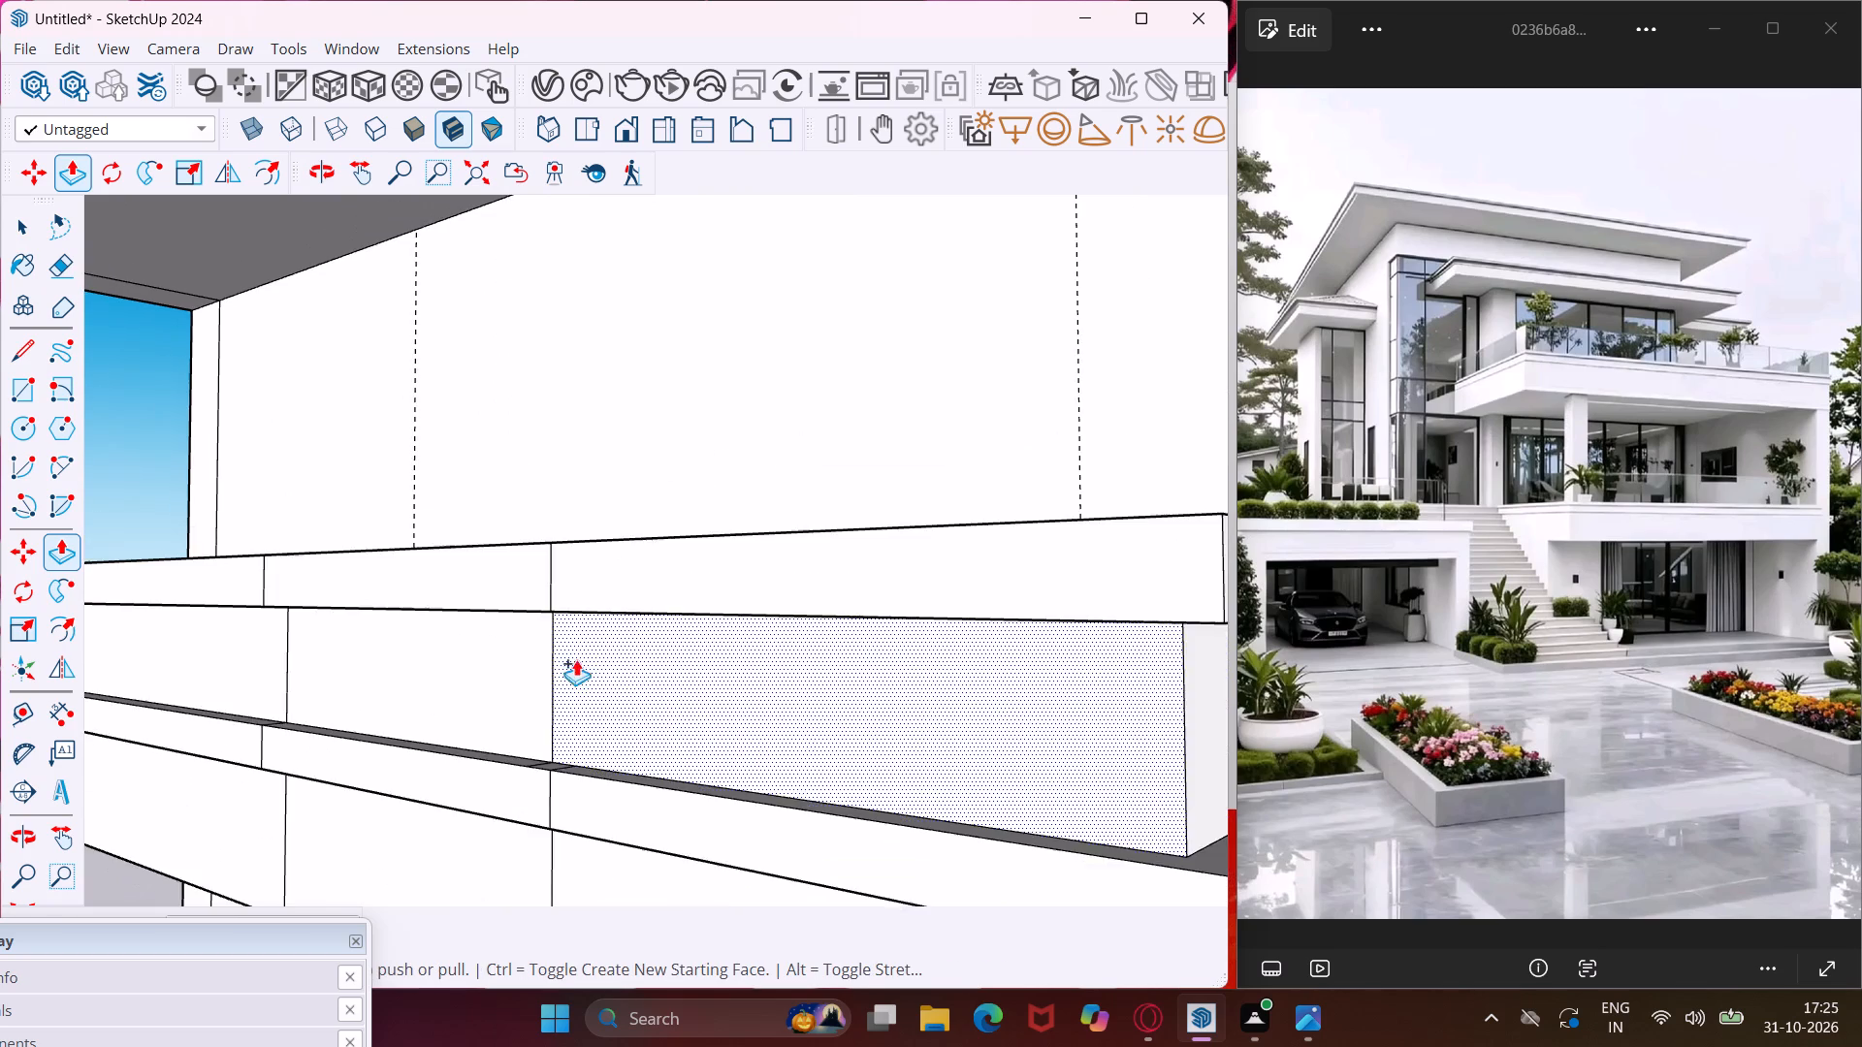
scroll(534, 619, down, 12)
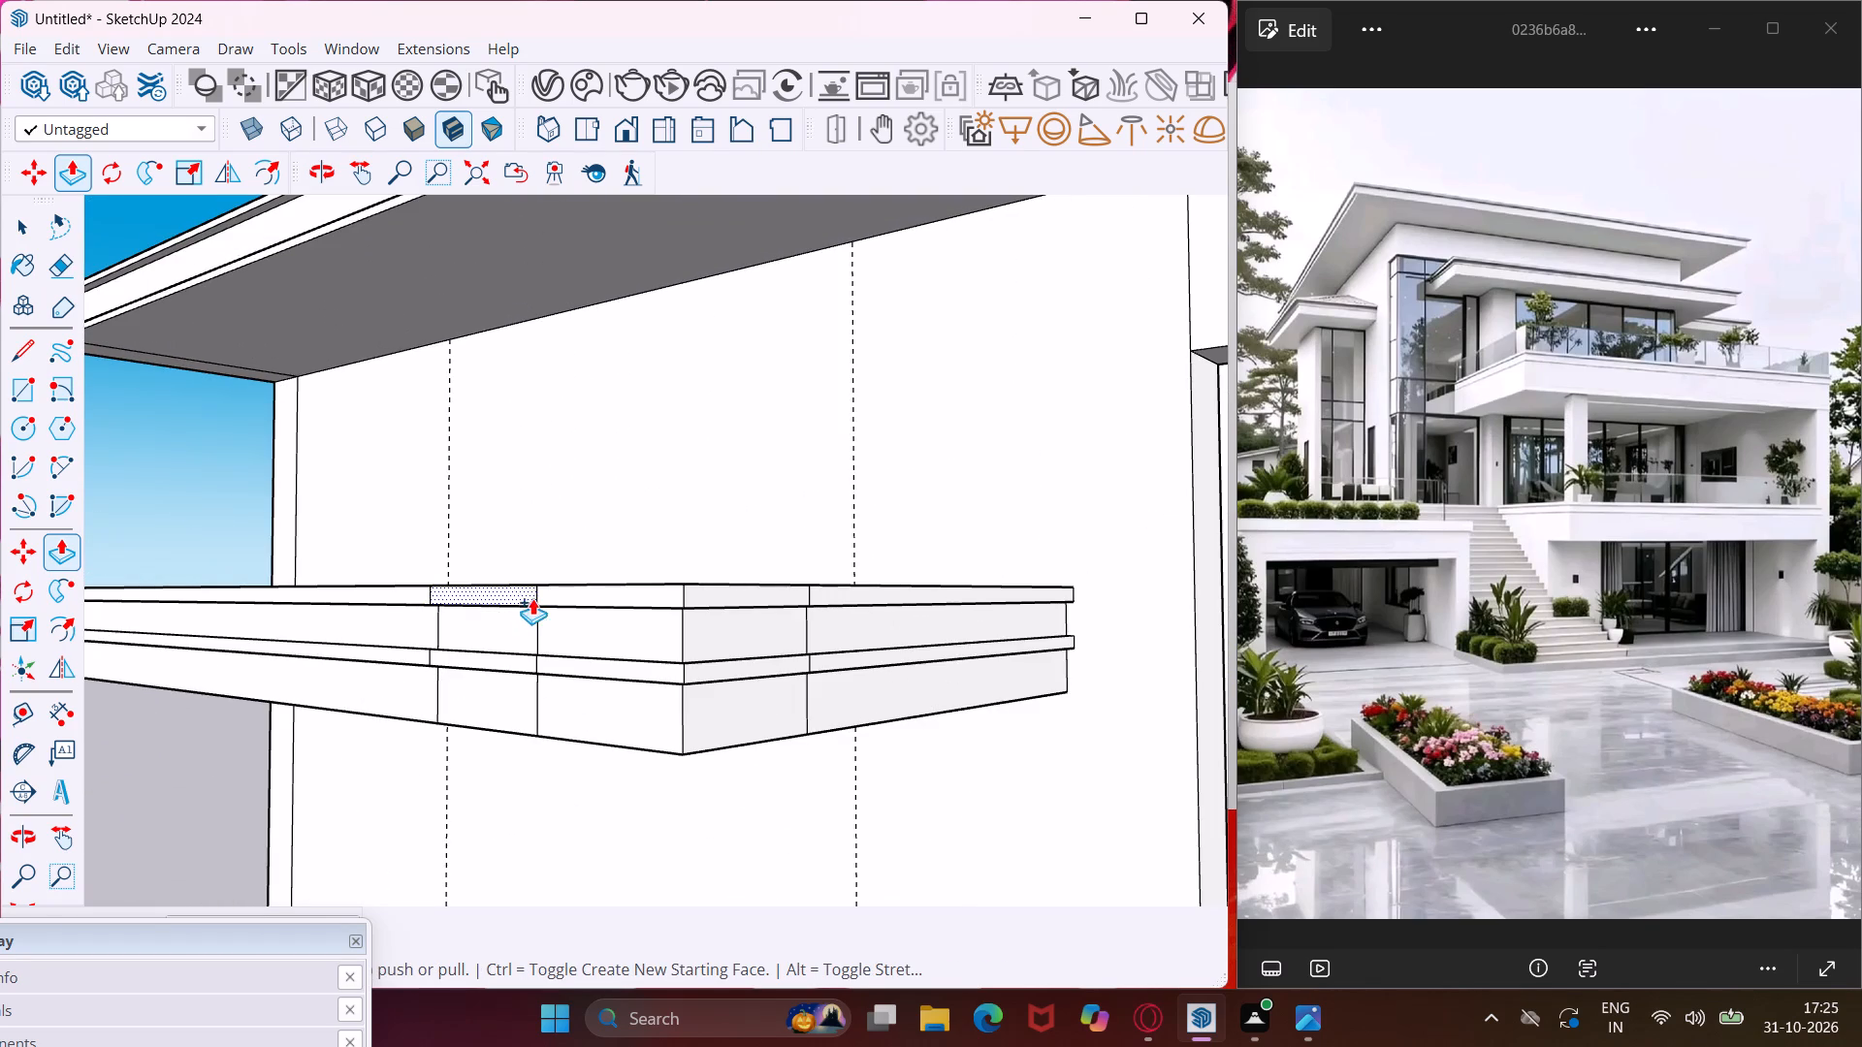
scroll(532, 598, down, 6)
scroll(582, 526, down, 6)
middle_drag(586, 542, 632, 694)
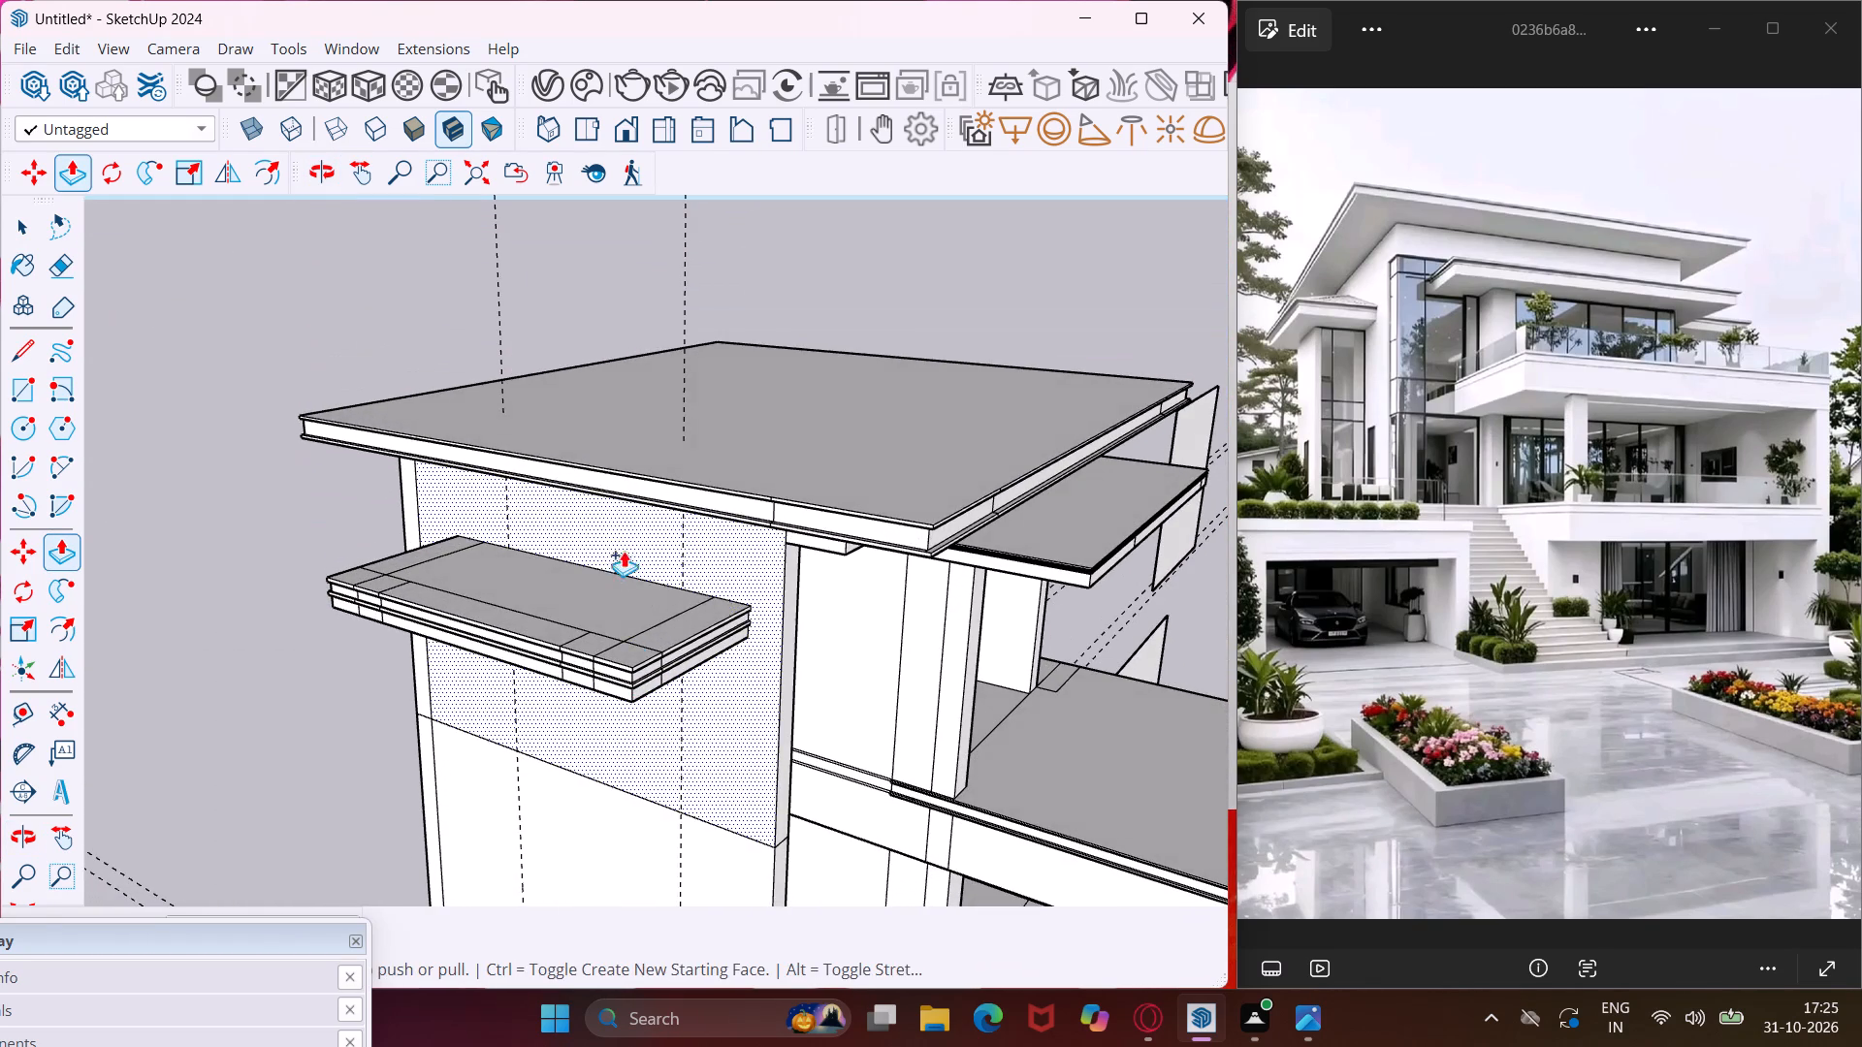
scroll(614, 509, down, 10)
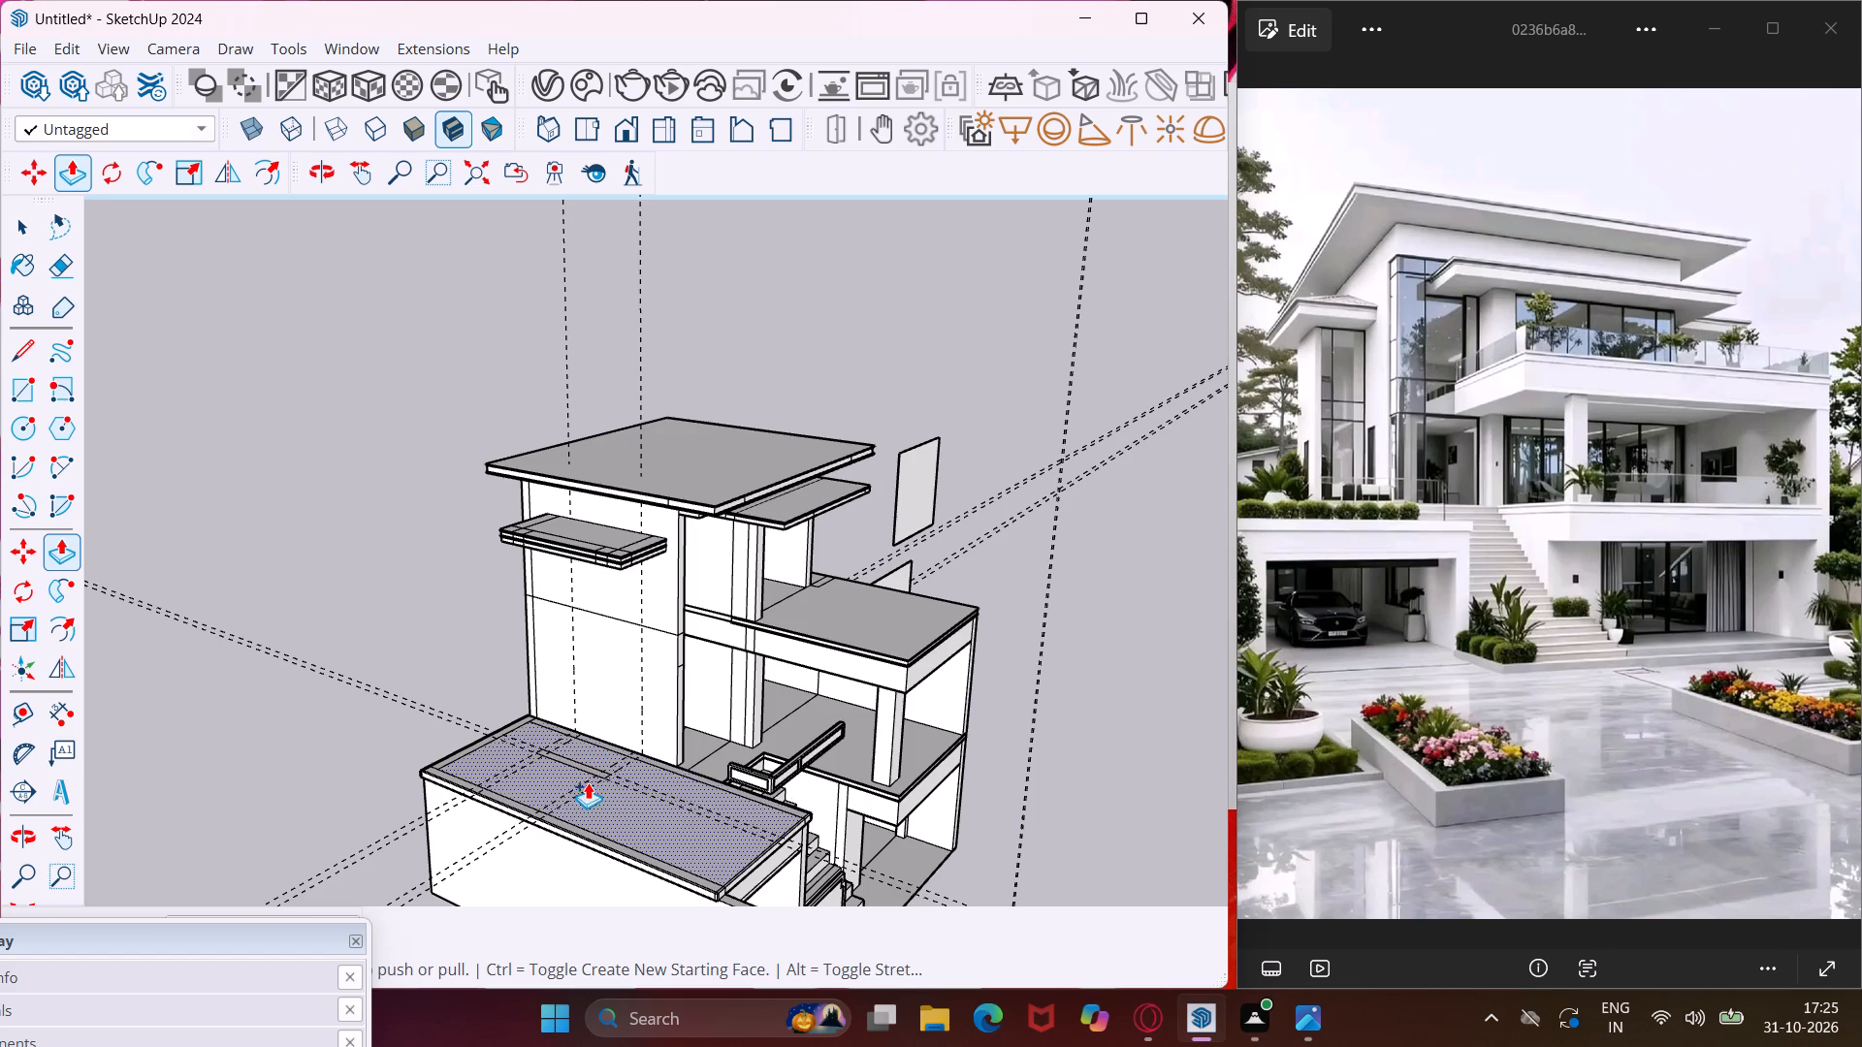
key(Escape)
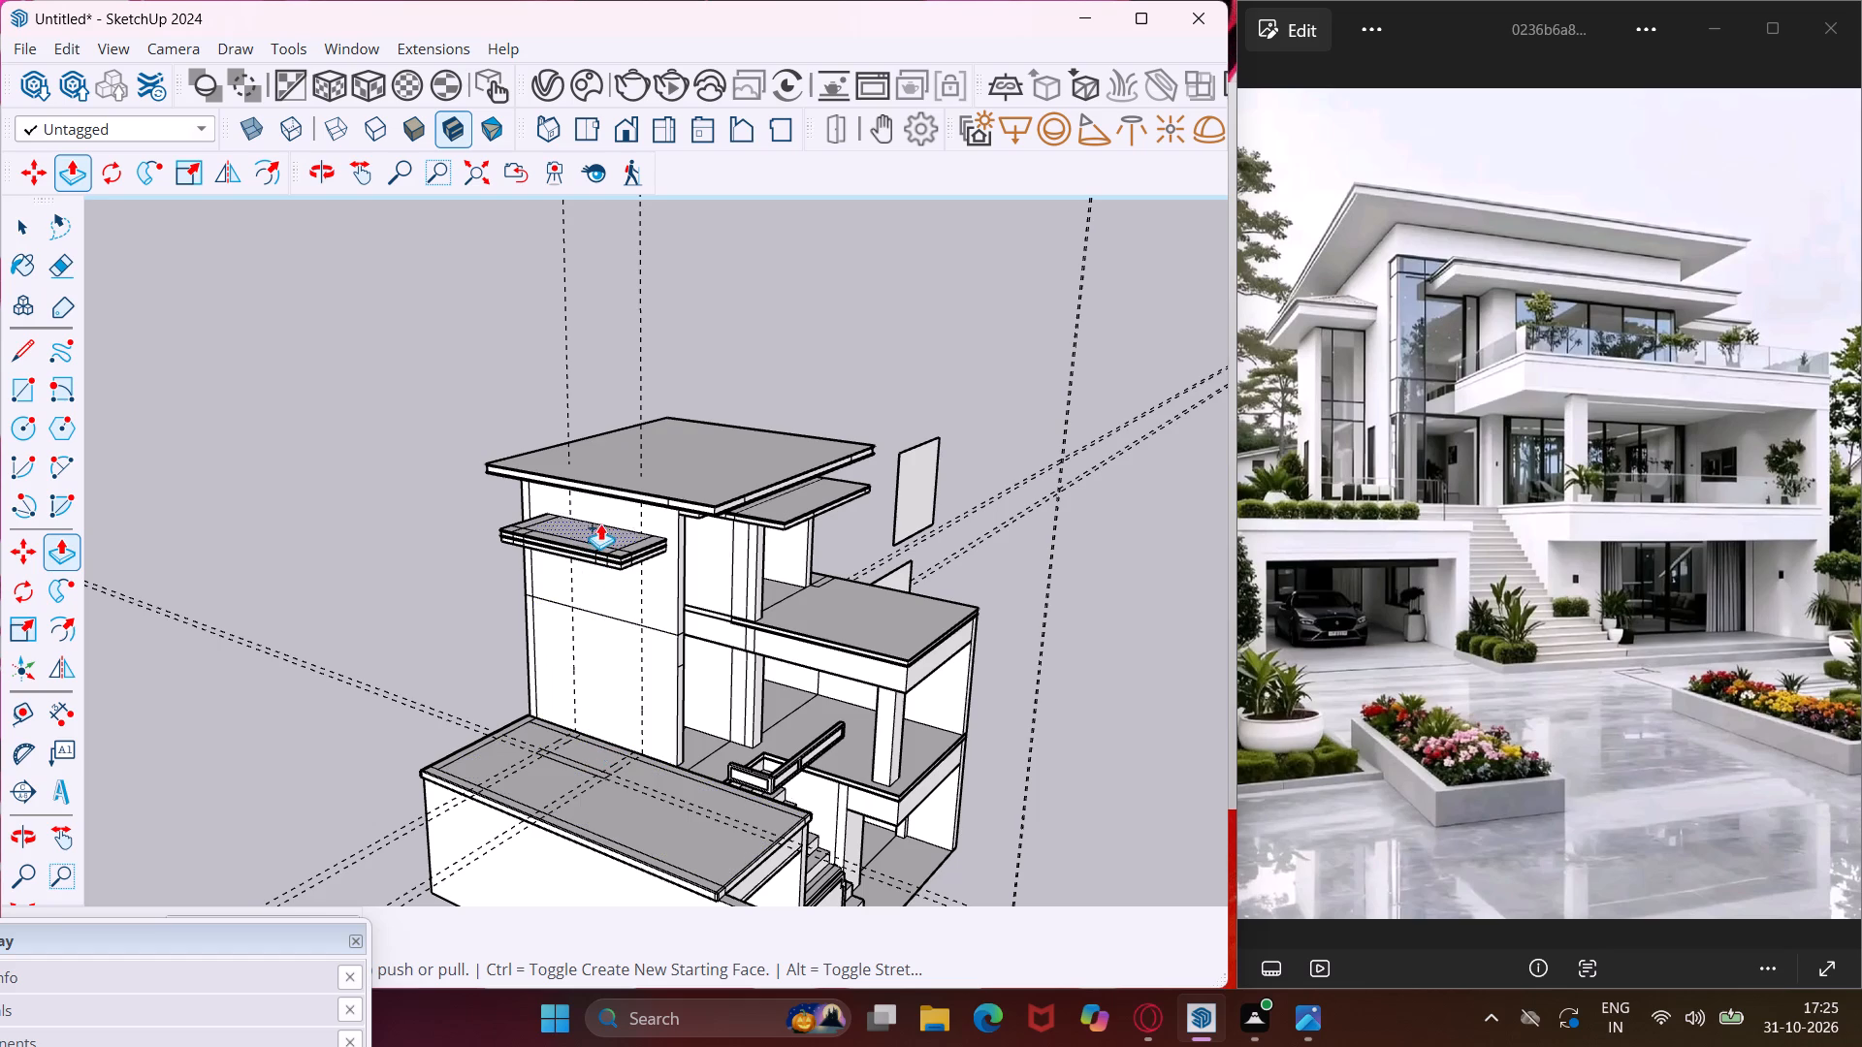
key(space)
Erase the leftover seam lines along the front and one end of the slab's top face.
scroll(584, 499, up, 5)
middle_drag(584, 499, 875, 617)
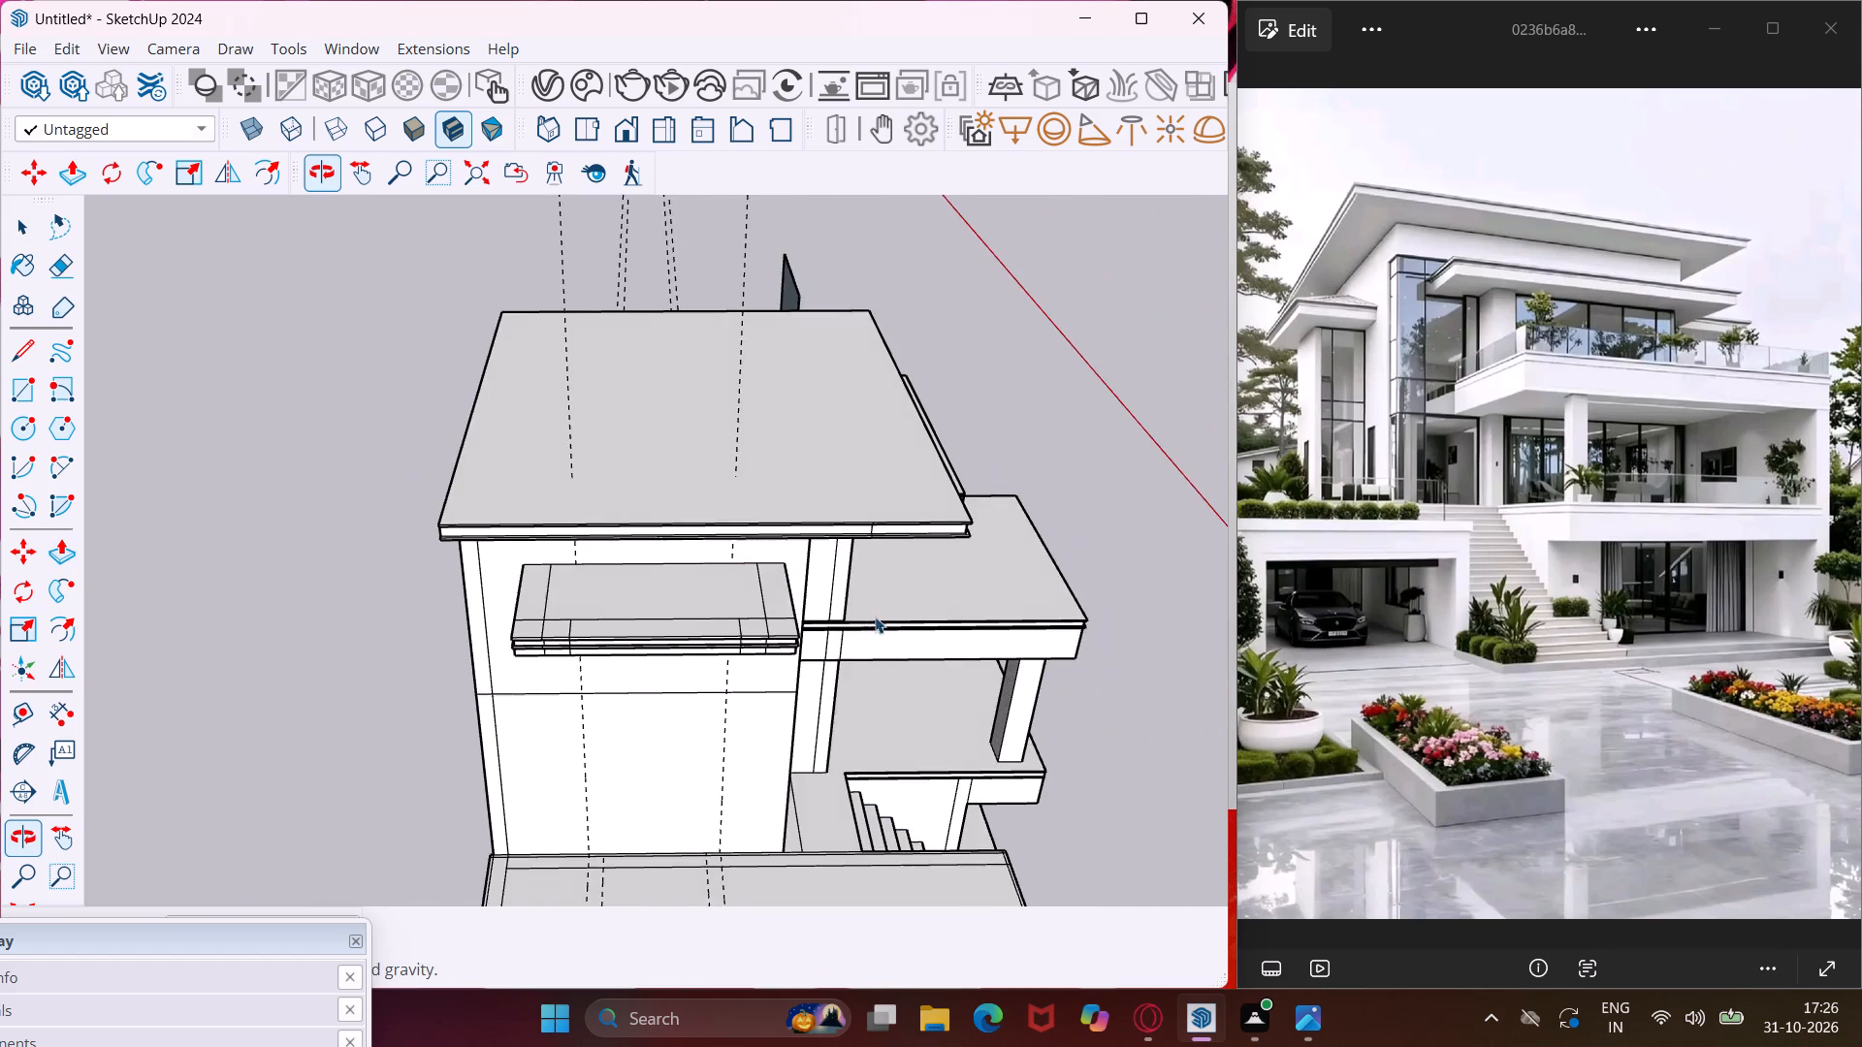
scroll(754, 568, up, 6)
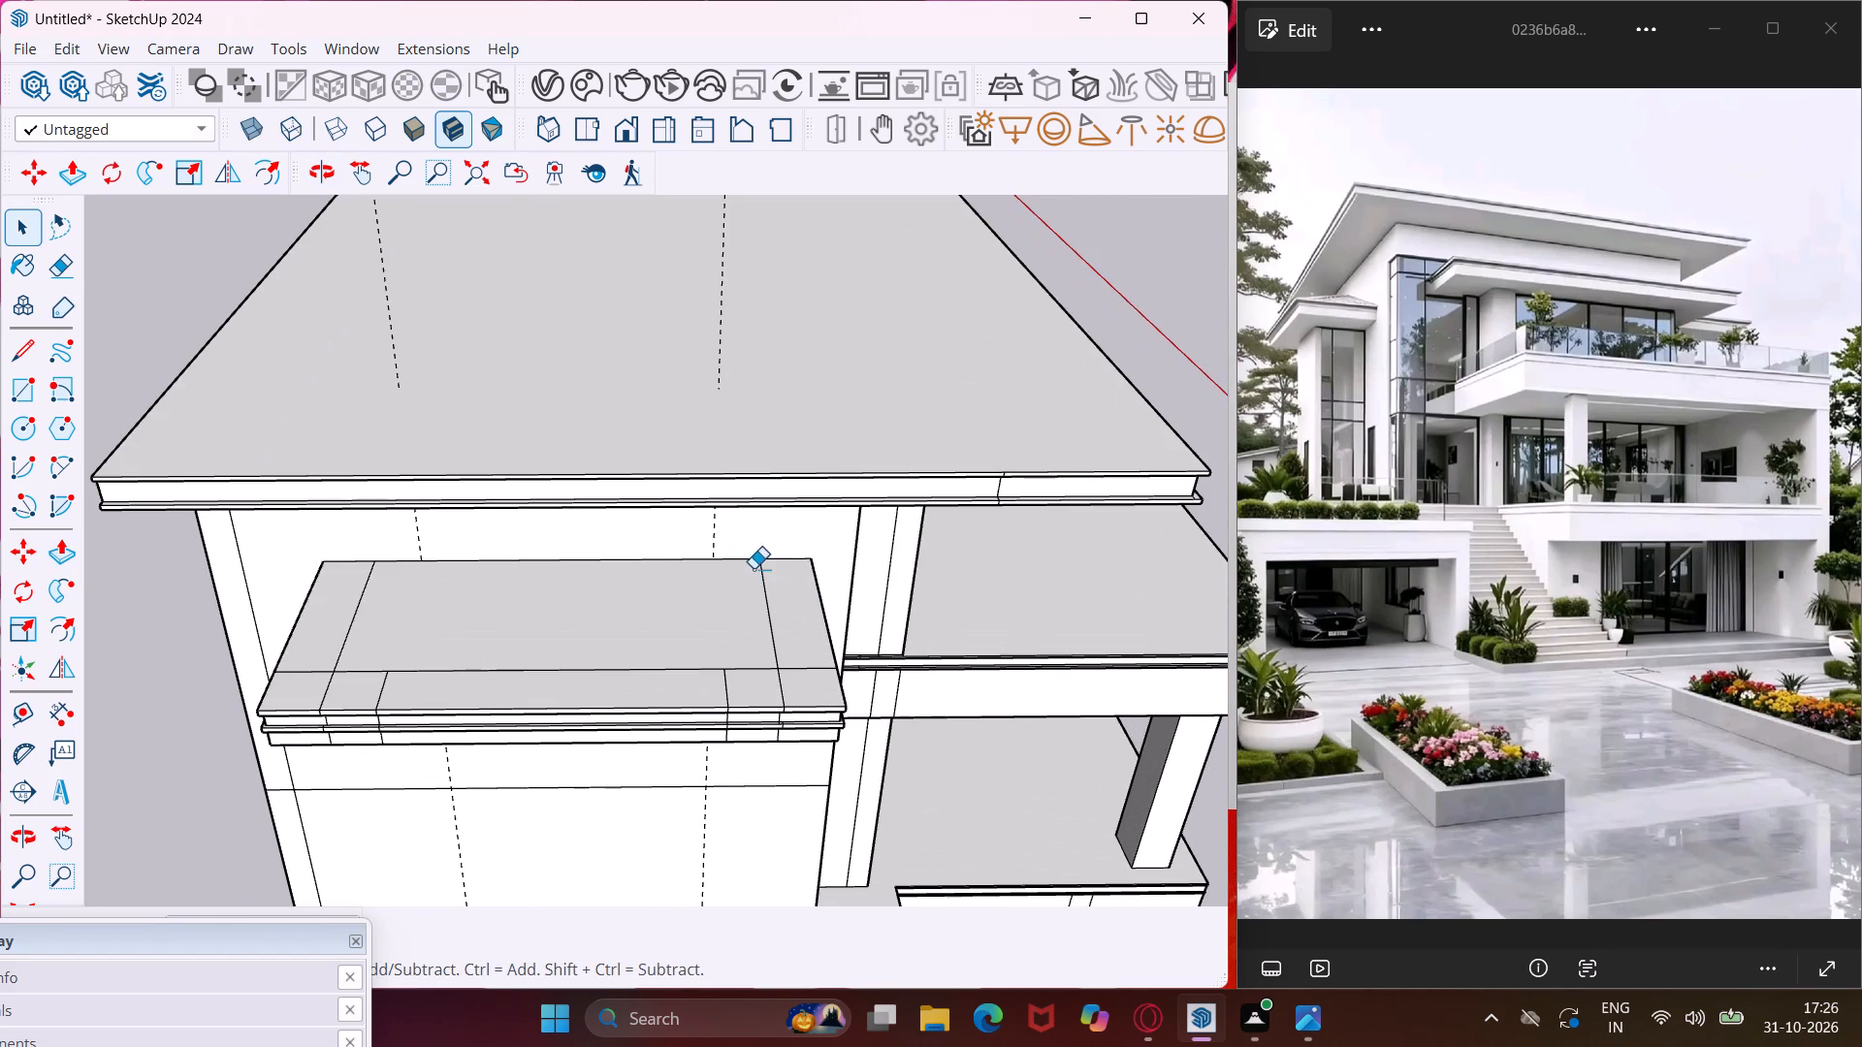
key(e)
scroll(355, 632, up, 5)
click(337, 638)
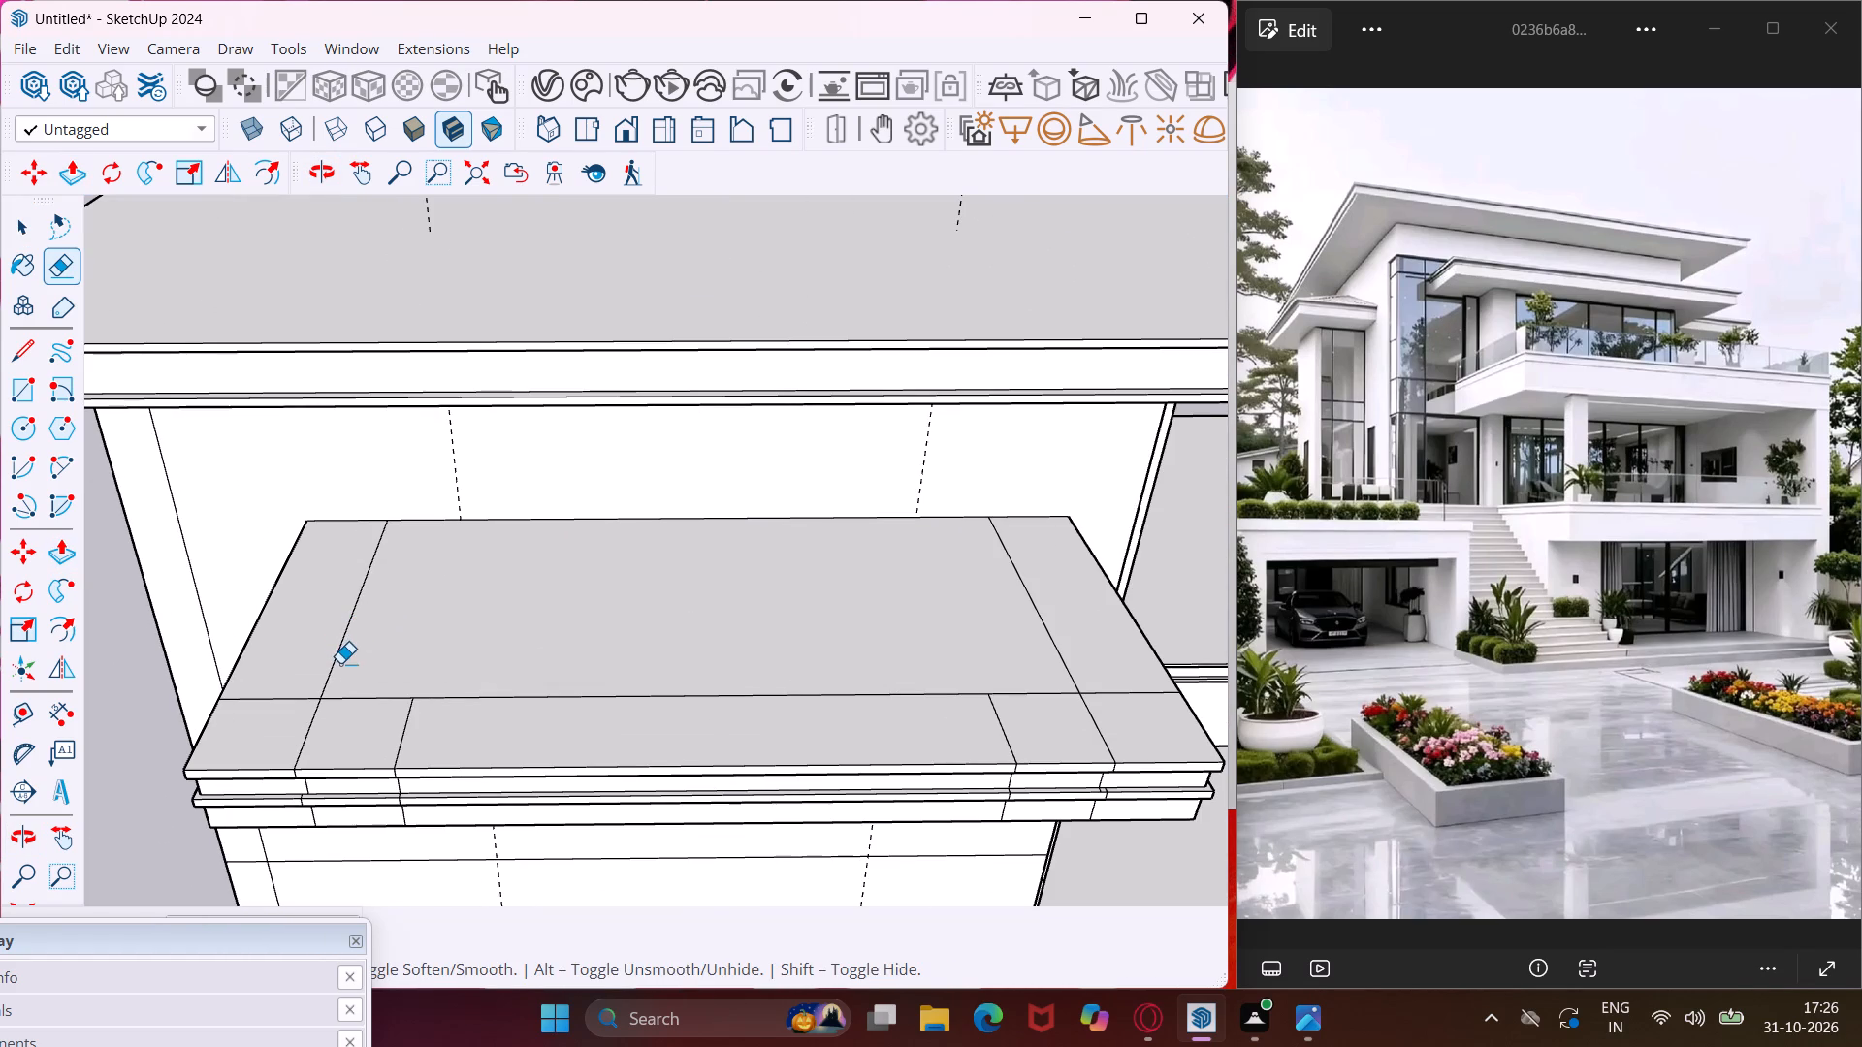
click(340, 663)
click(325, 664)
click(329, 696)
click(408, 717)
click(430, 697)
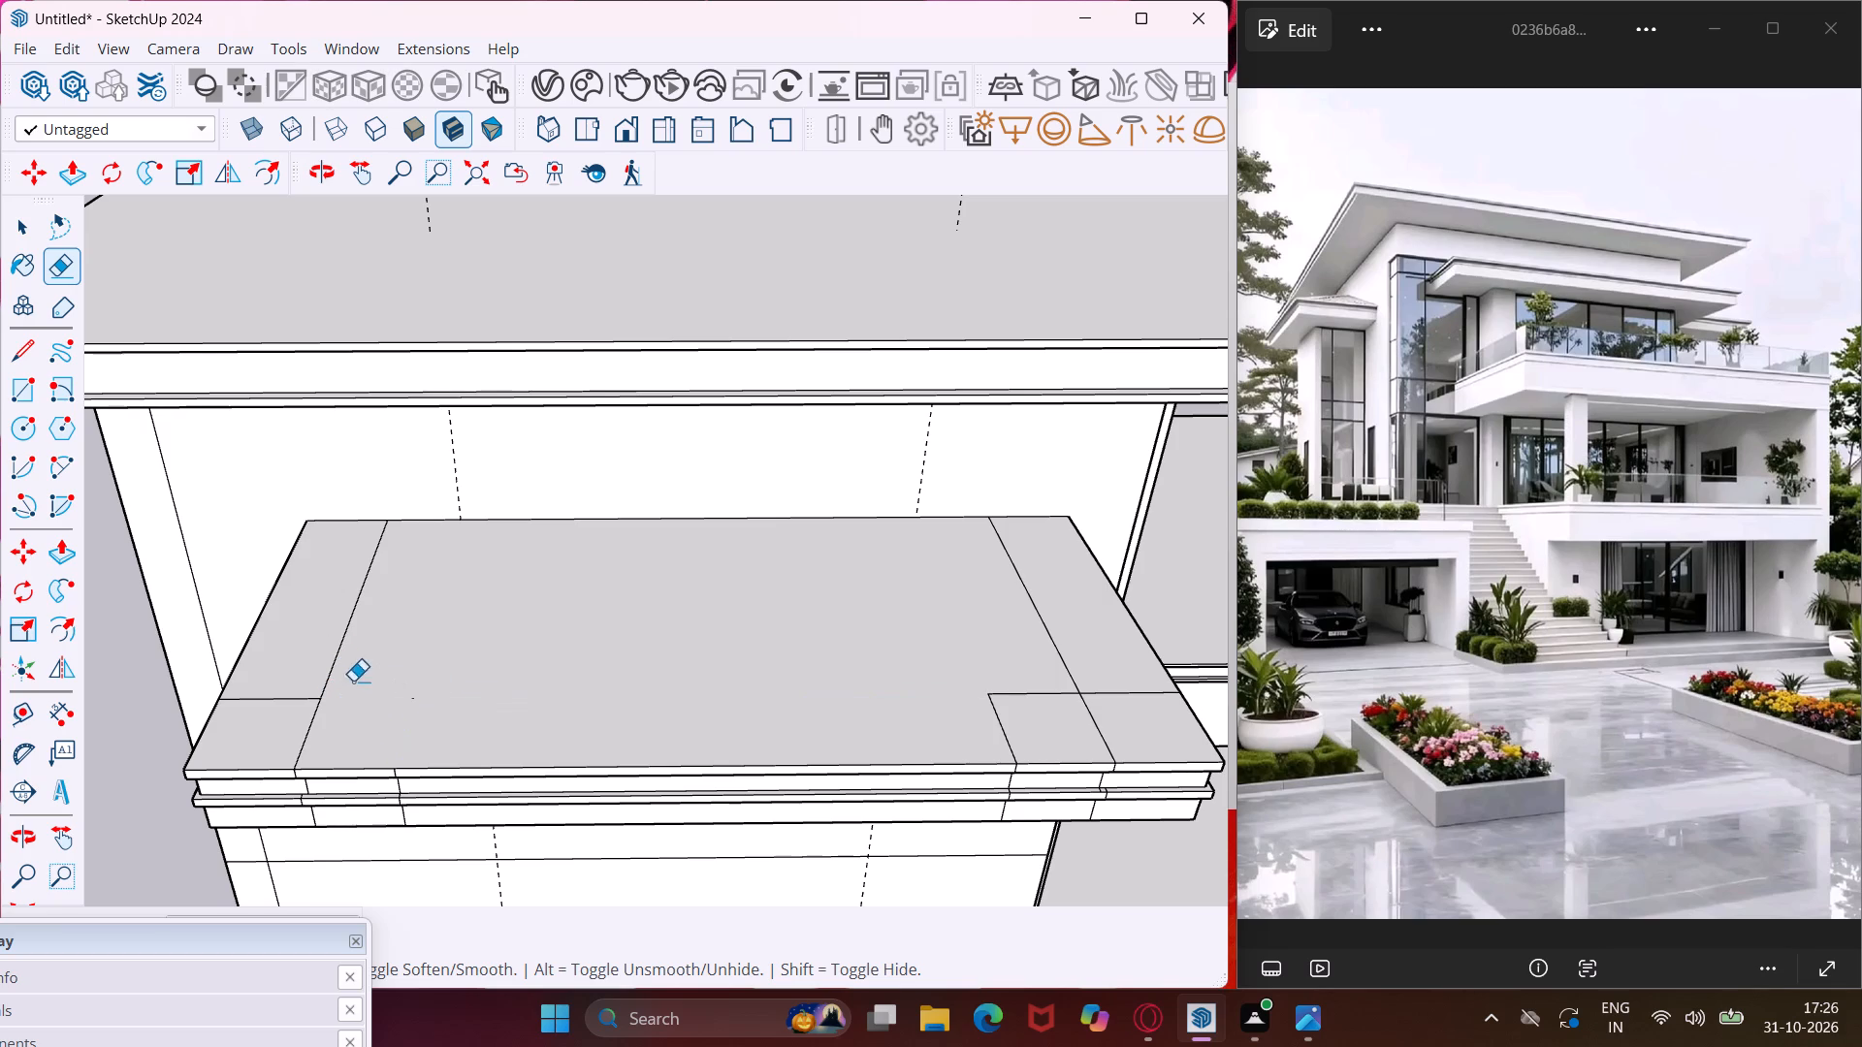
click(333, 656)
click(315, 694)
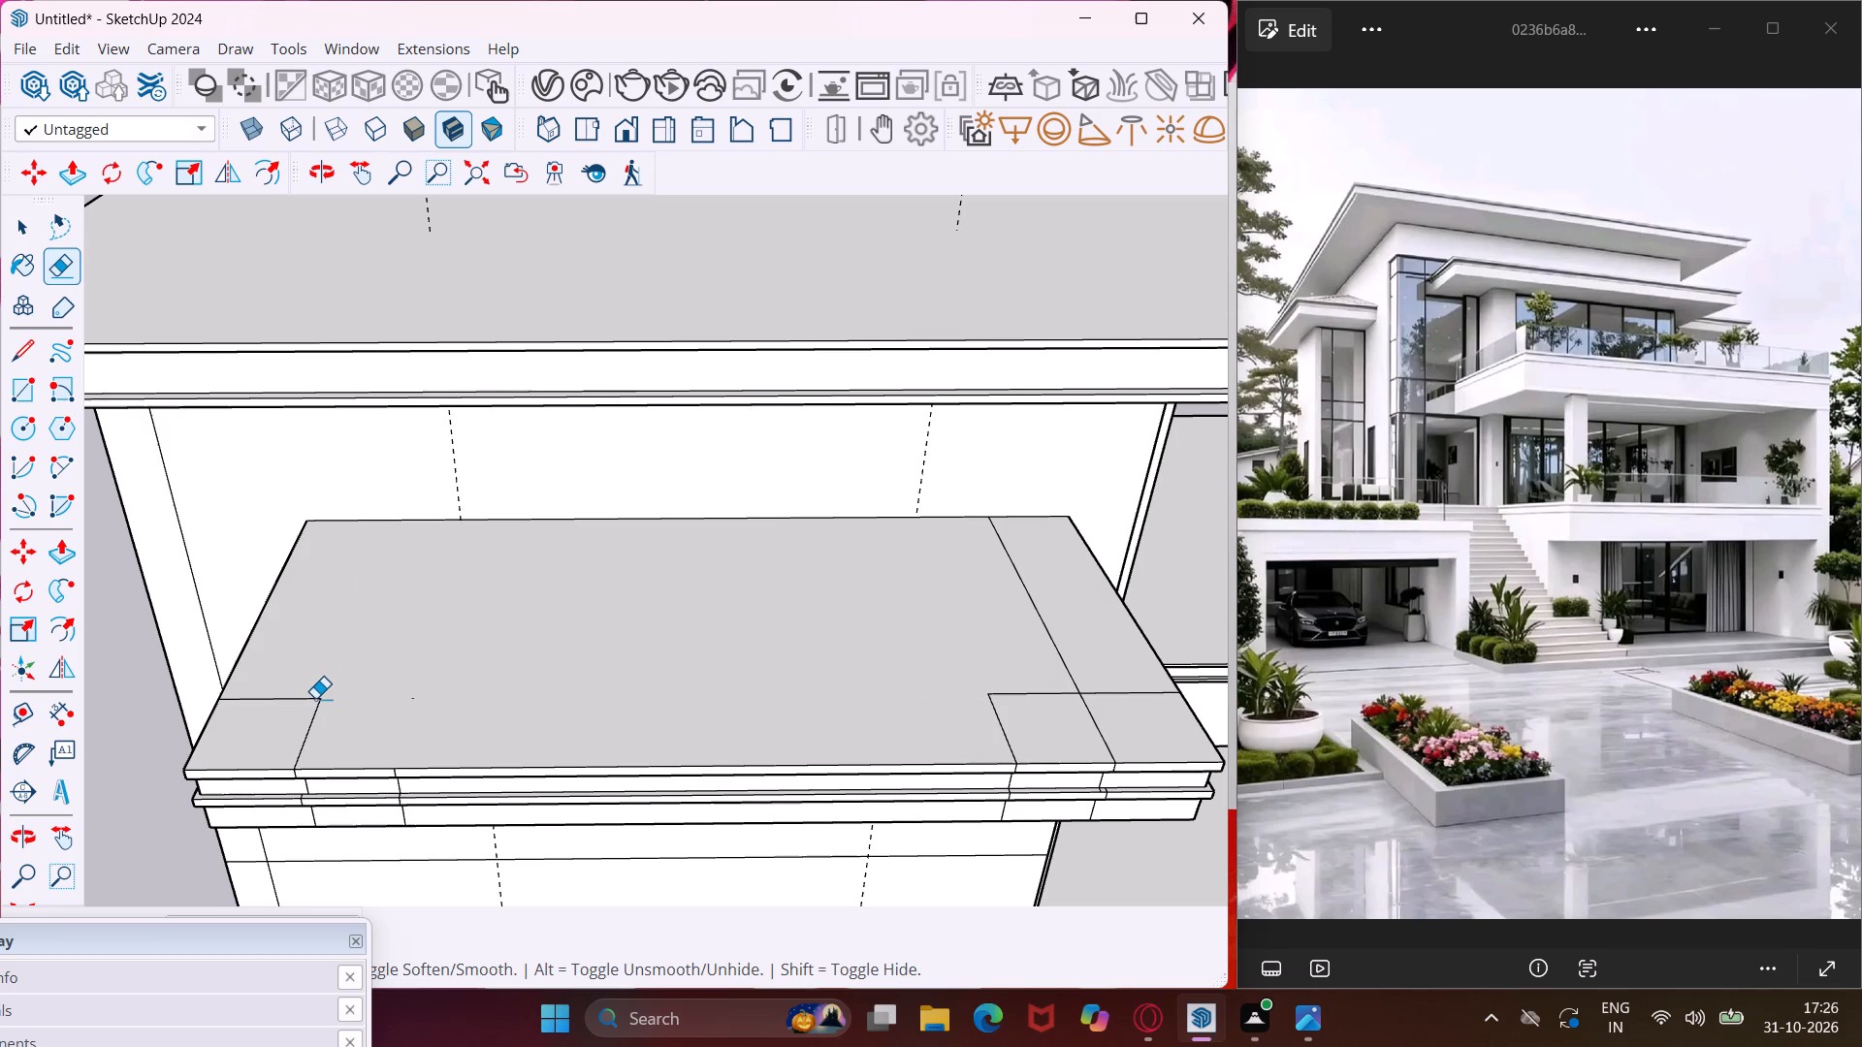
click(315, 698)
click(318, 707)
Erase the remaining seam lines at the opposite end of the slab's top face.
scroll(273, 675, down, 3)
scroll(916, 689, up, 3)
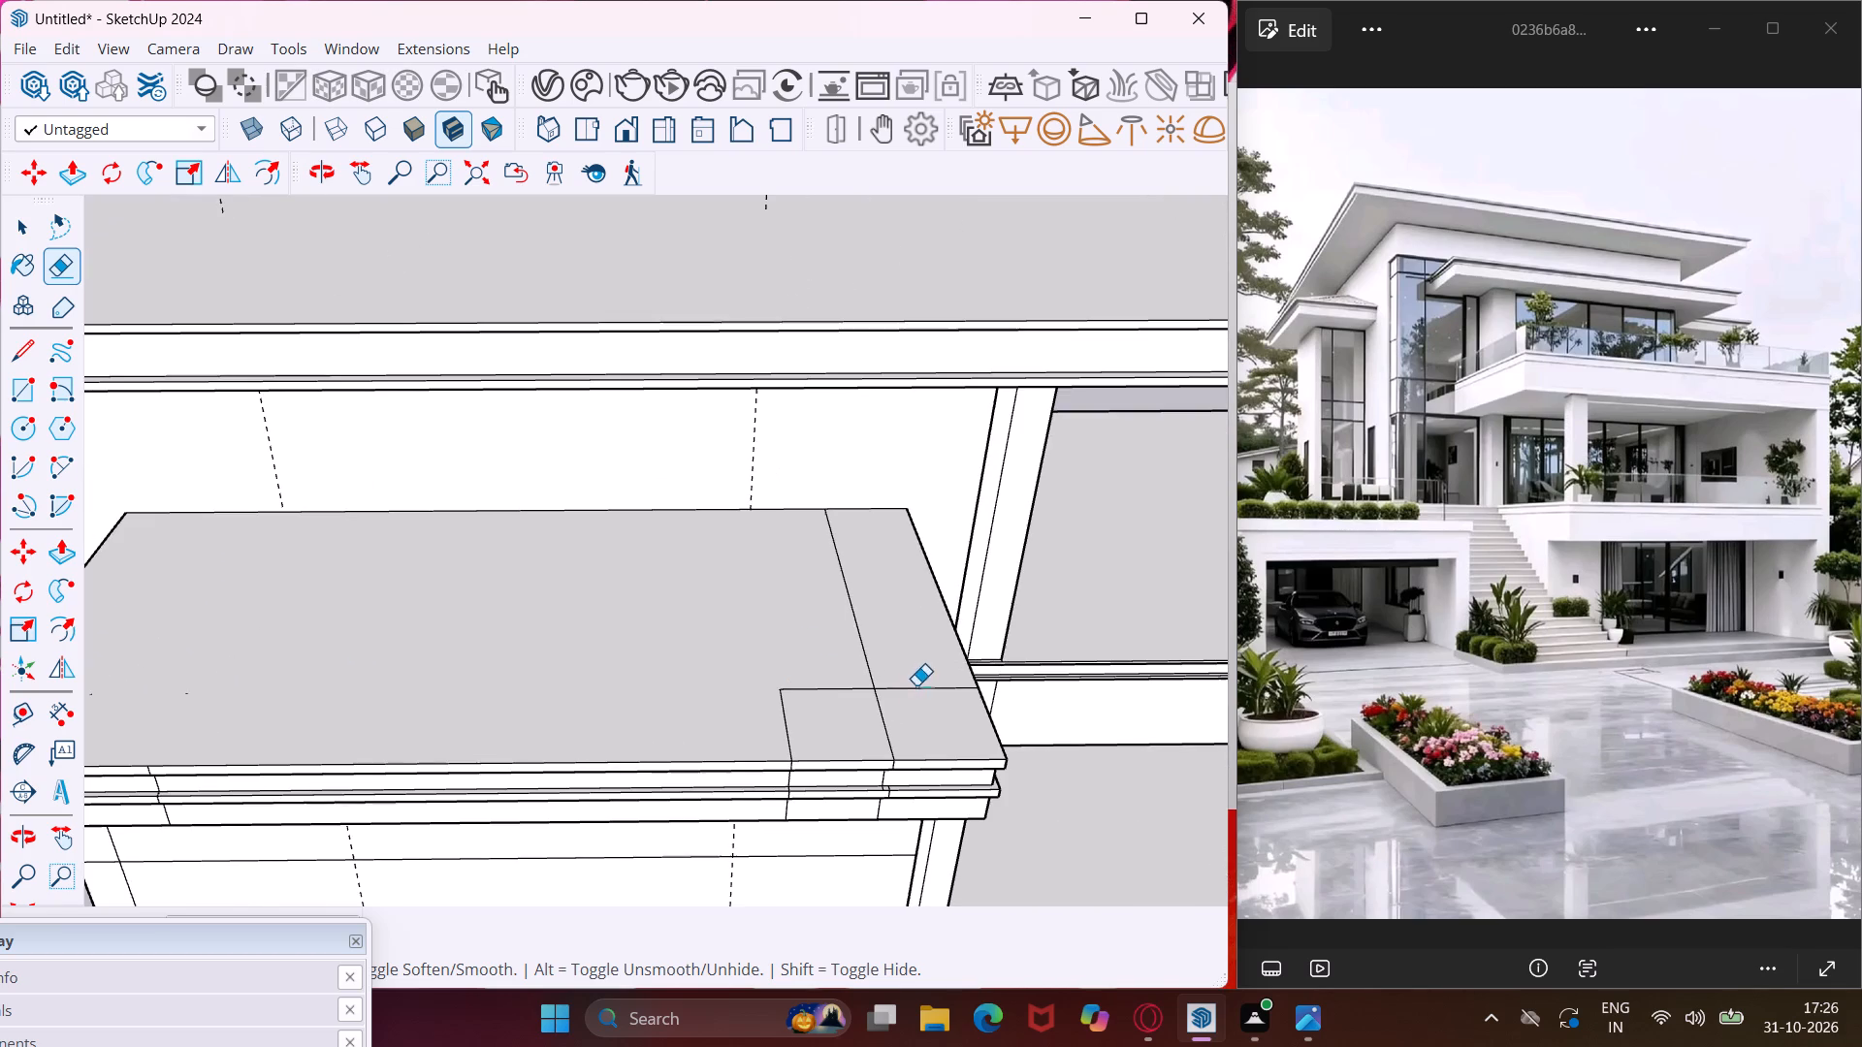
drag(886, 670, 824, 728)
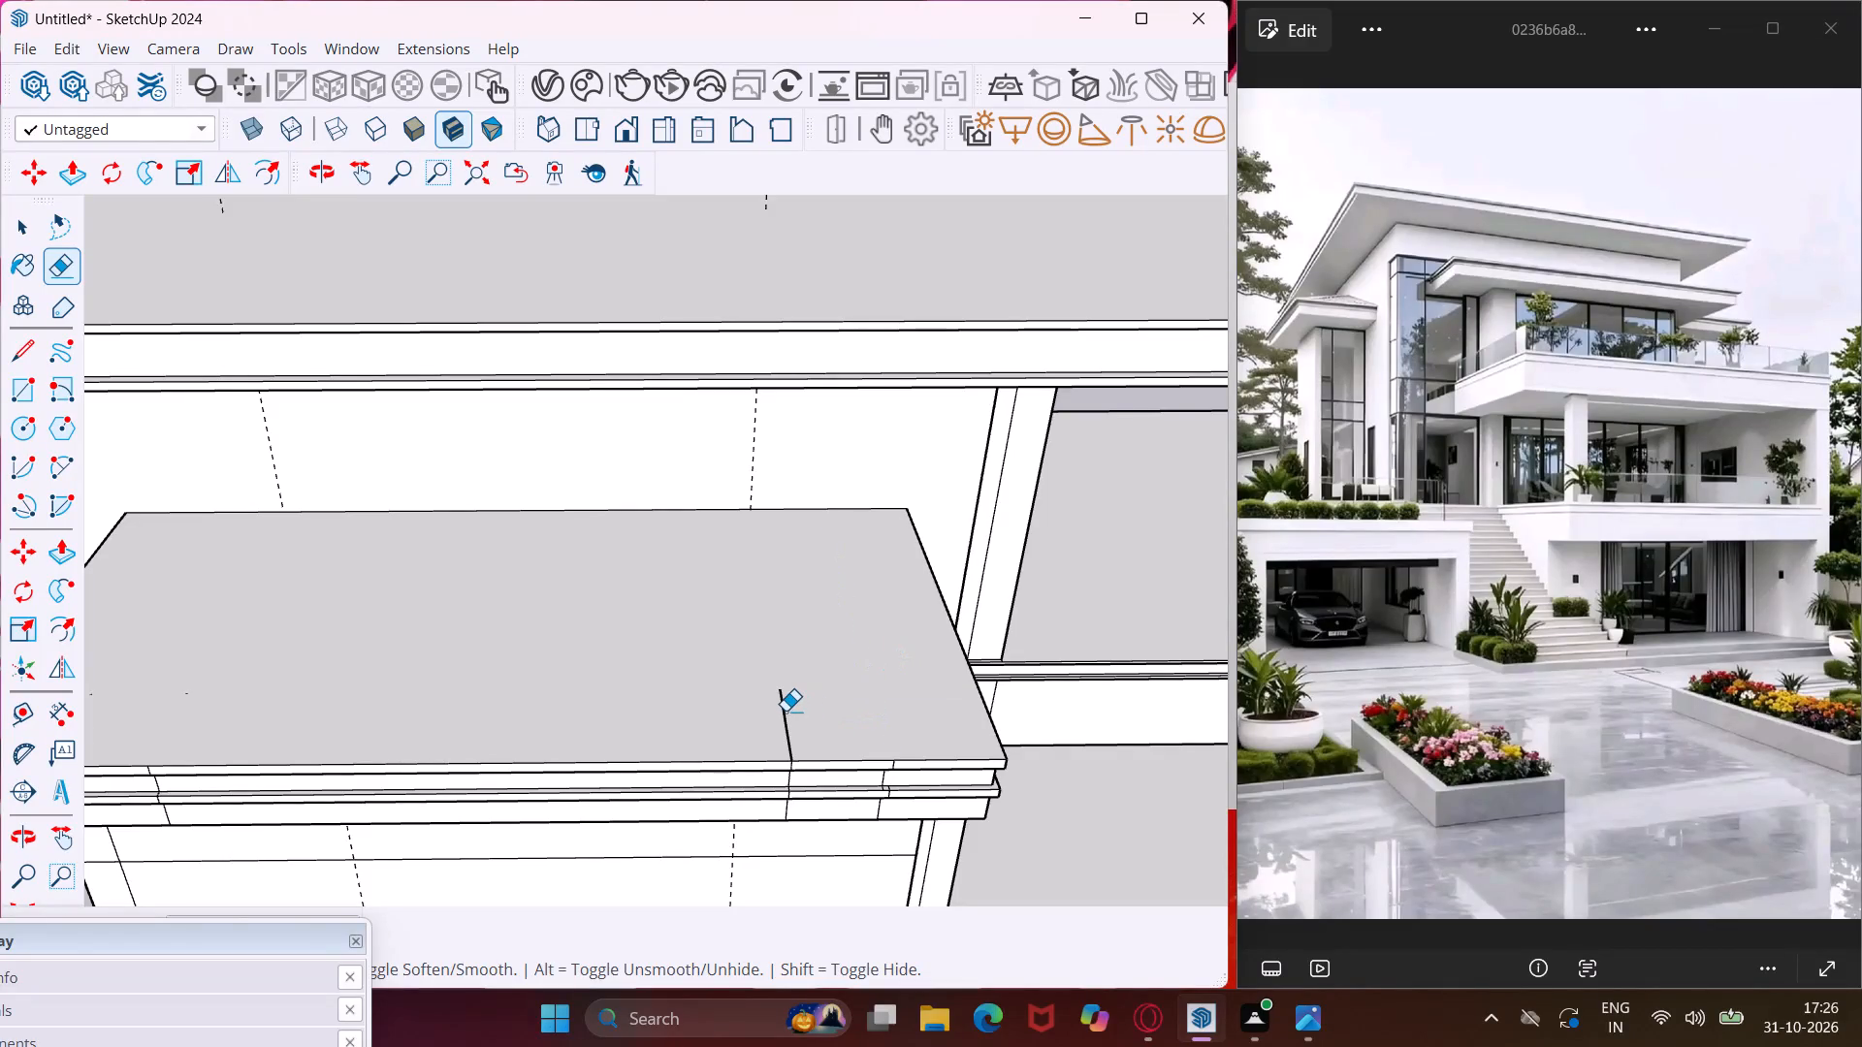
click(786, 711)
key(Escape)
key(space)
Draw a short line inward from the midpoint of the slab top's rear edge and connect its inner end to all four corners.
scroll(870, 627, down, 6)
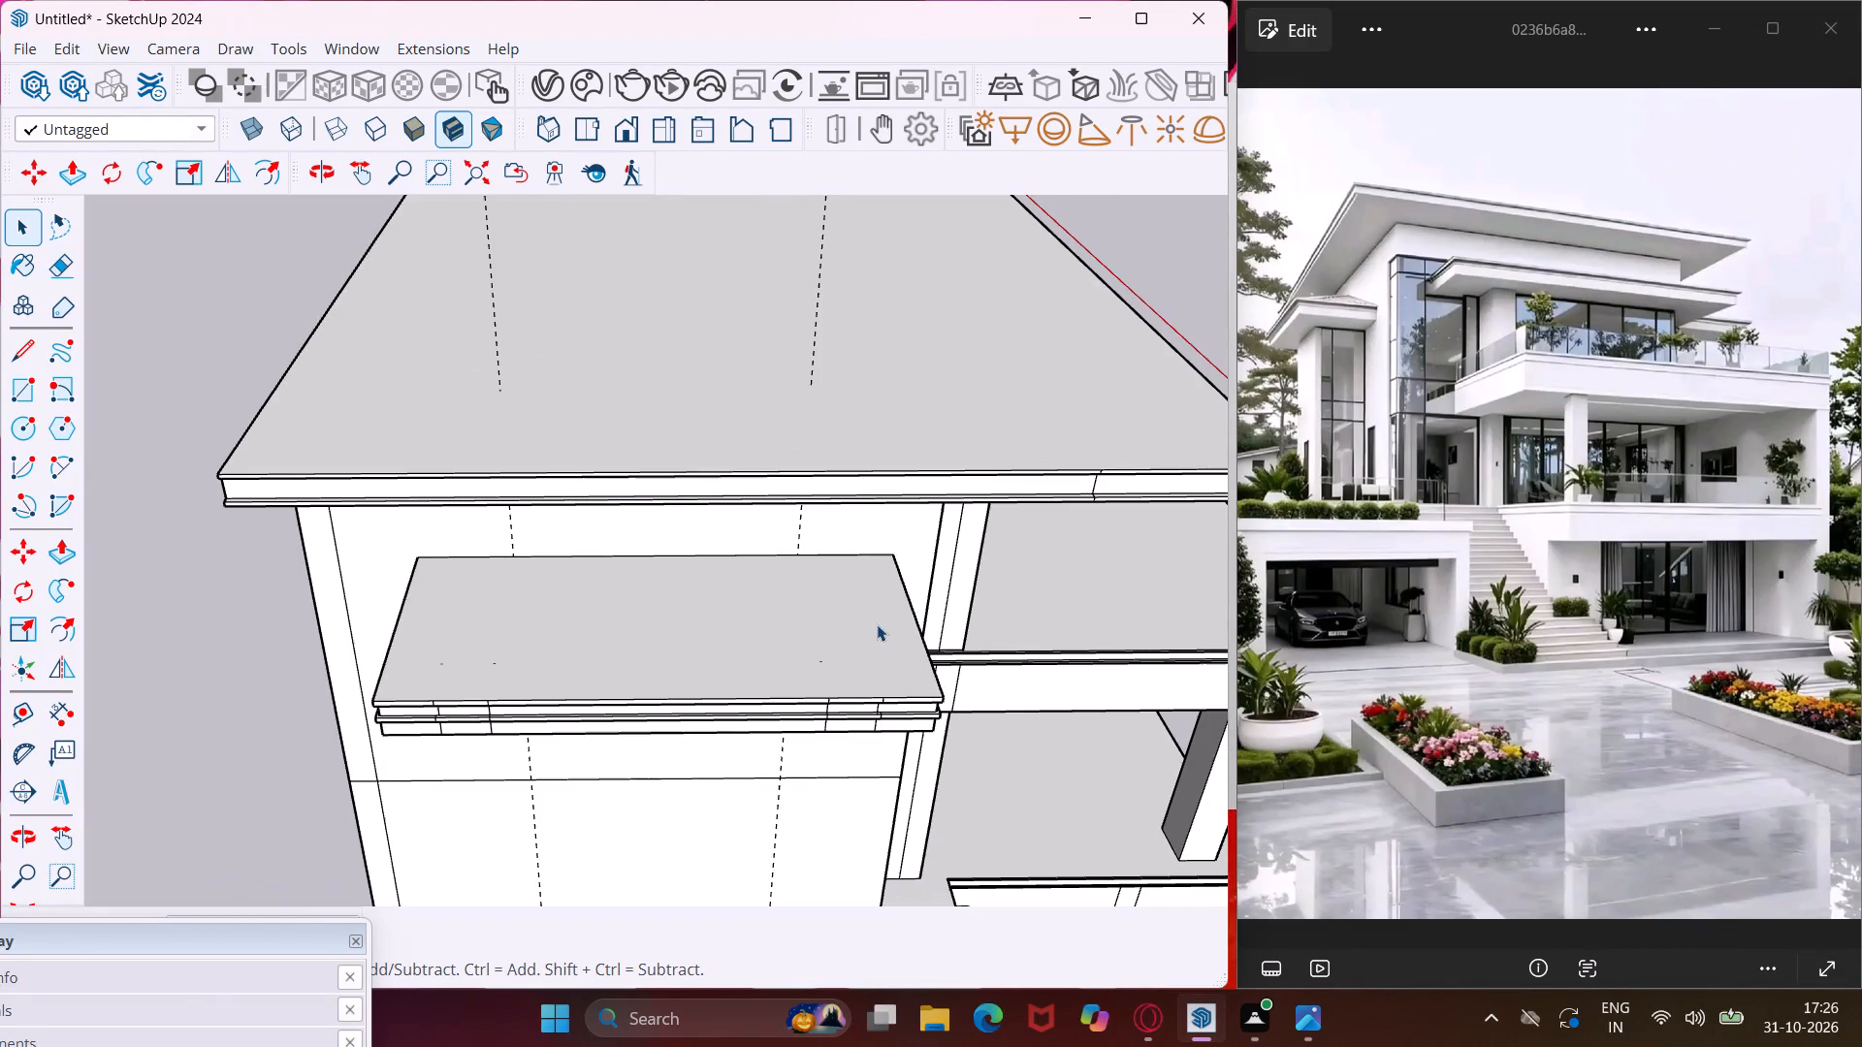
click(24, 355)
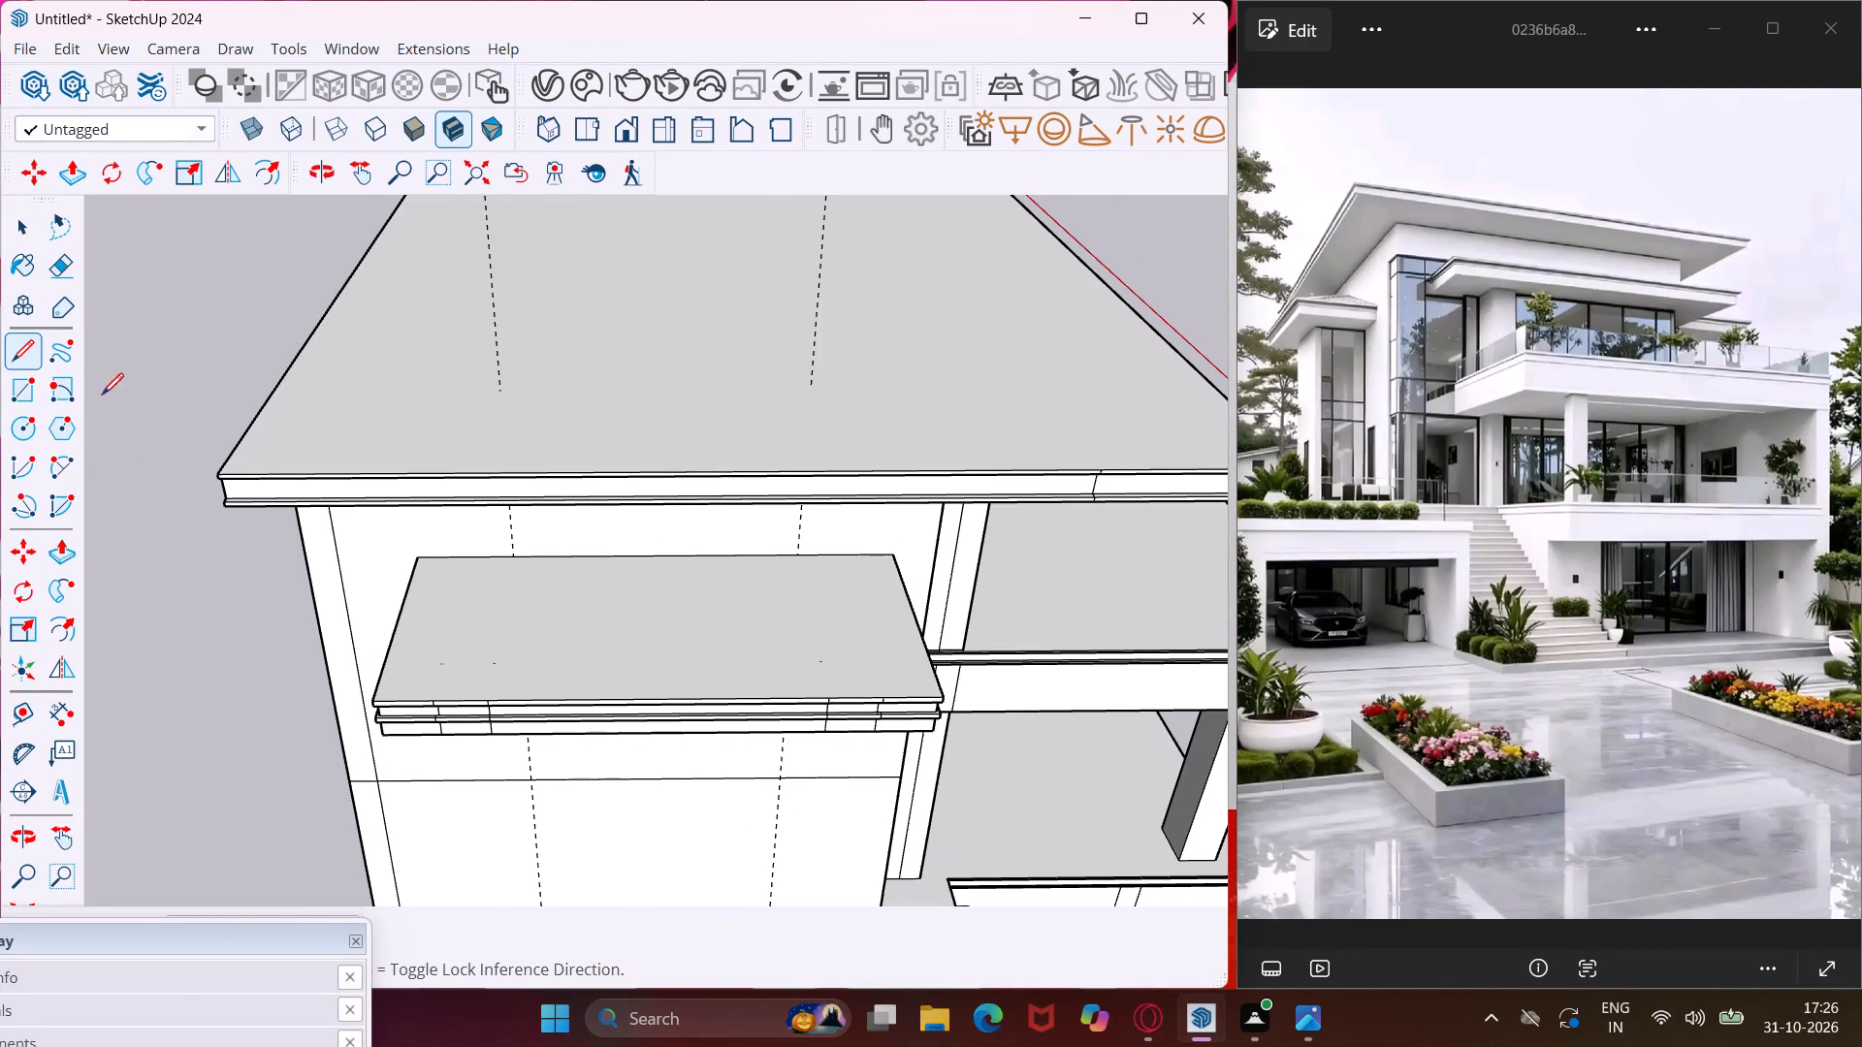
scroll(570, 572, up, 3)
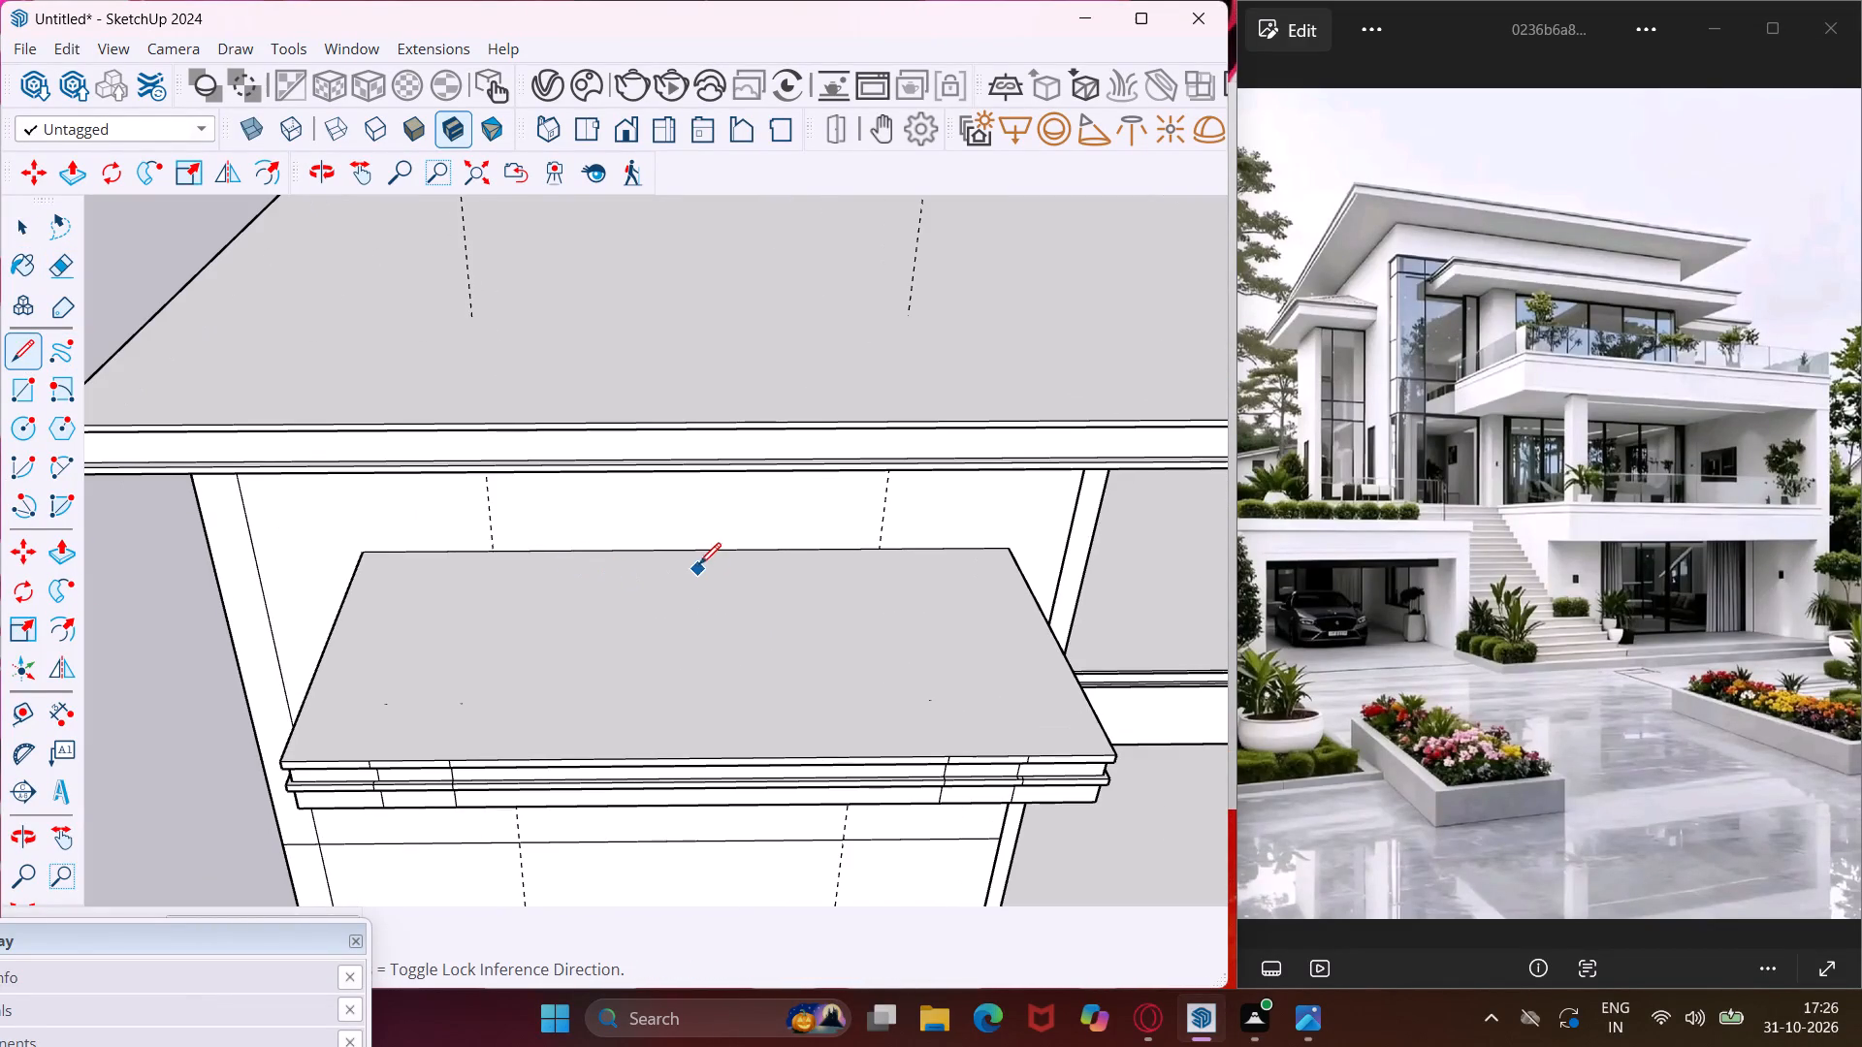
click(688, 550)
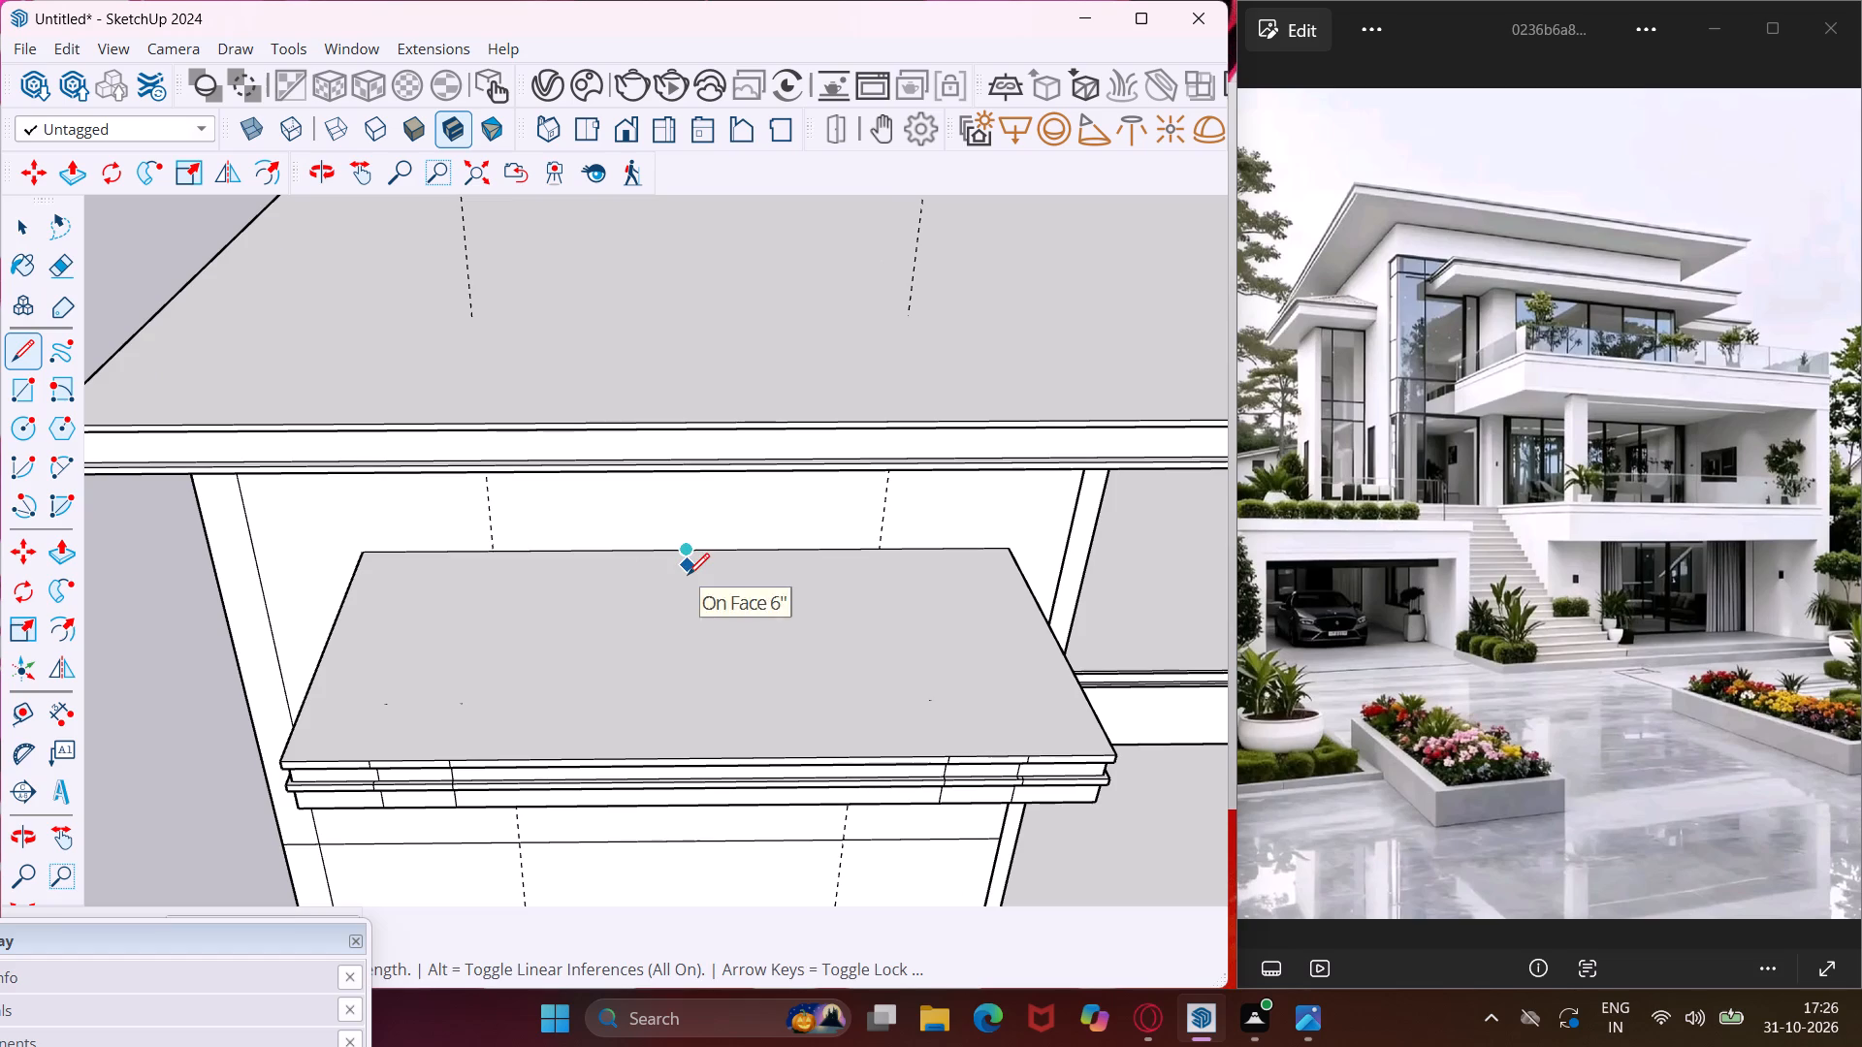
click(688, 580)
click(688, 584)
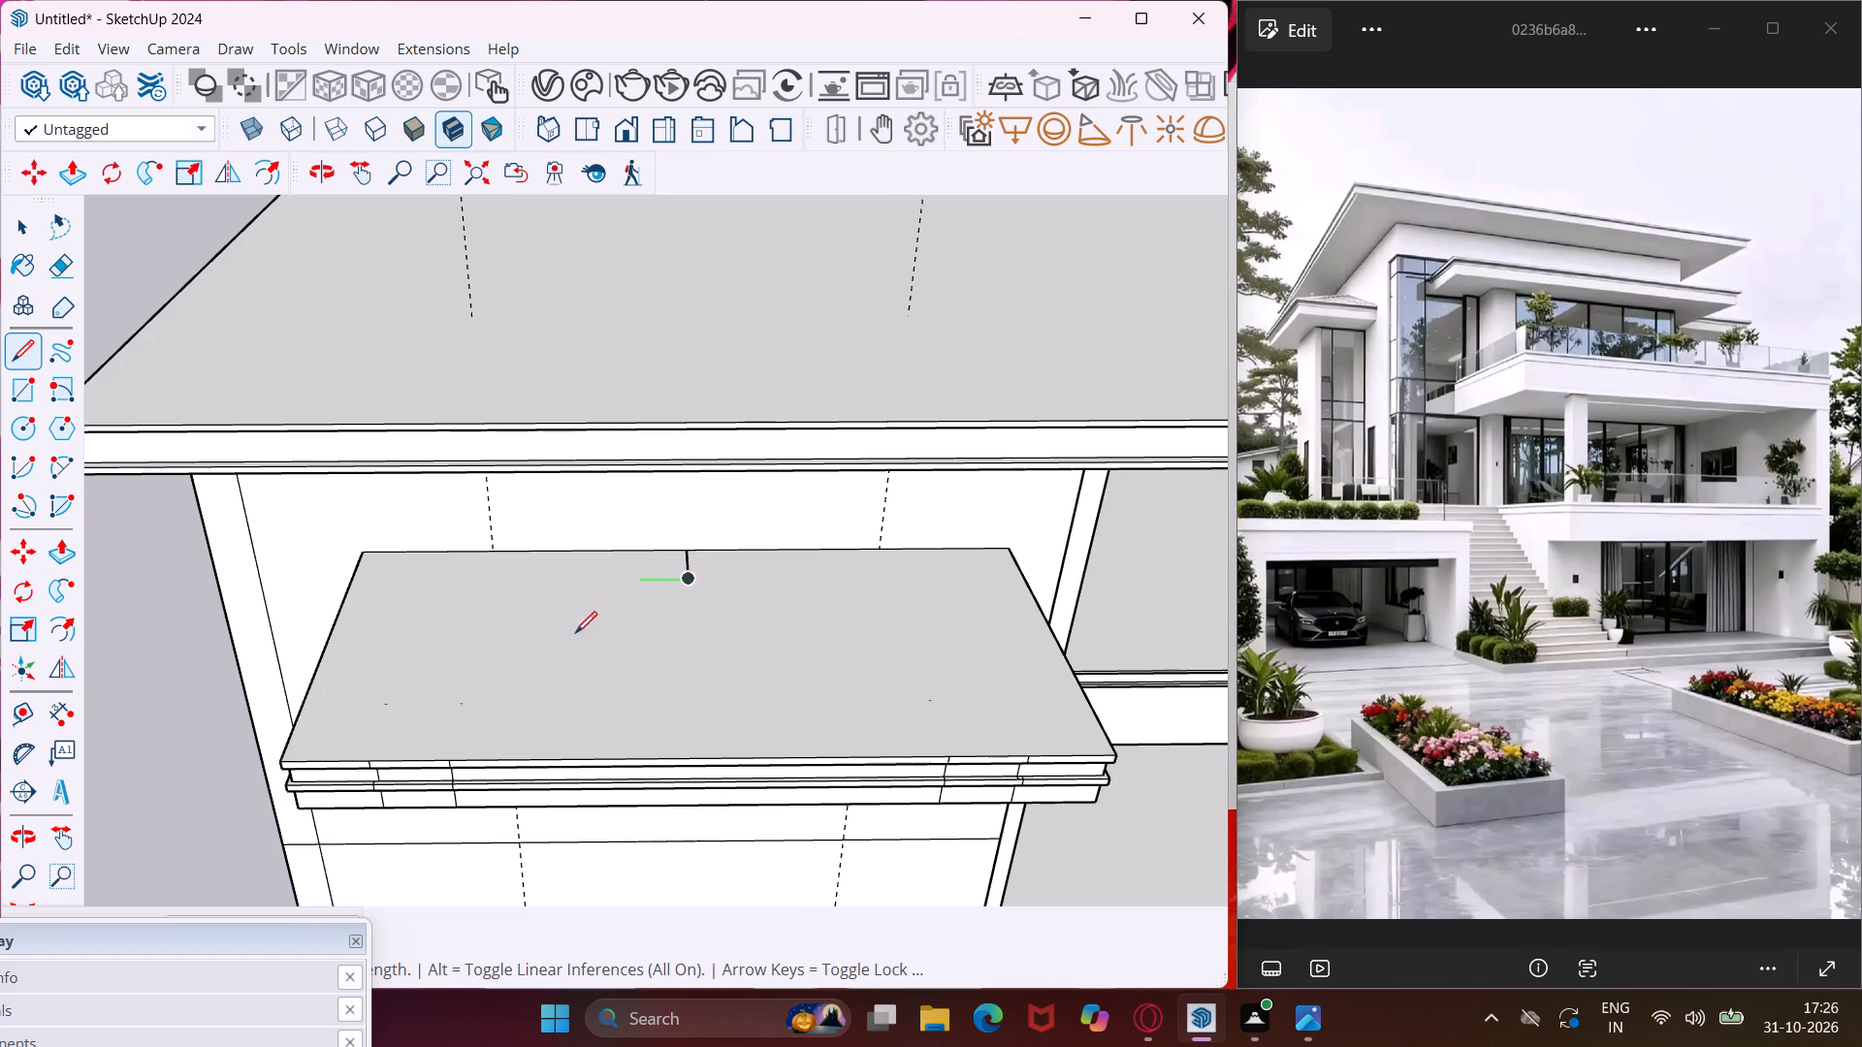
click(280, 762)
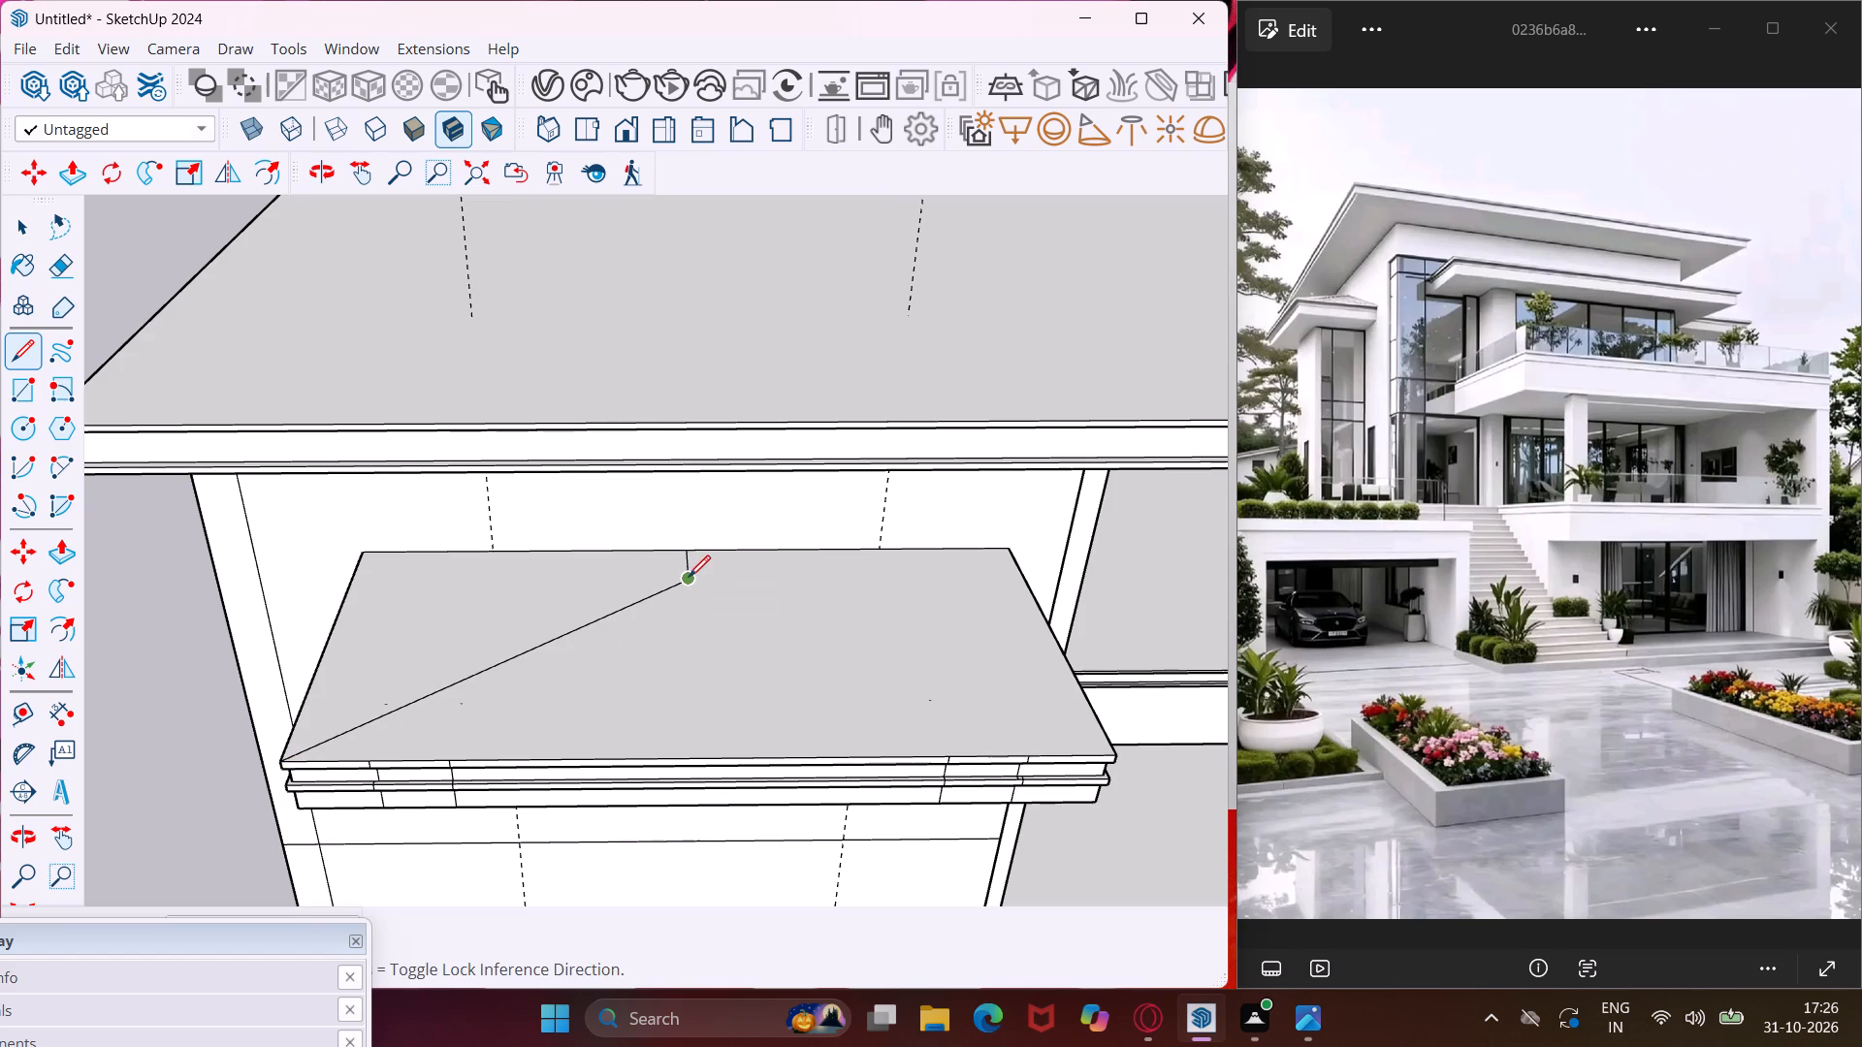
click(689, 577)
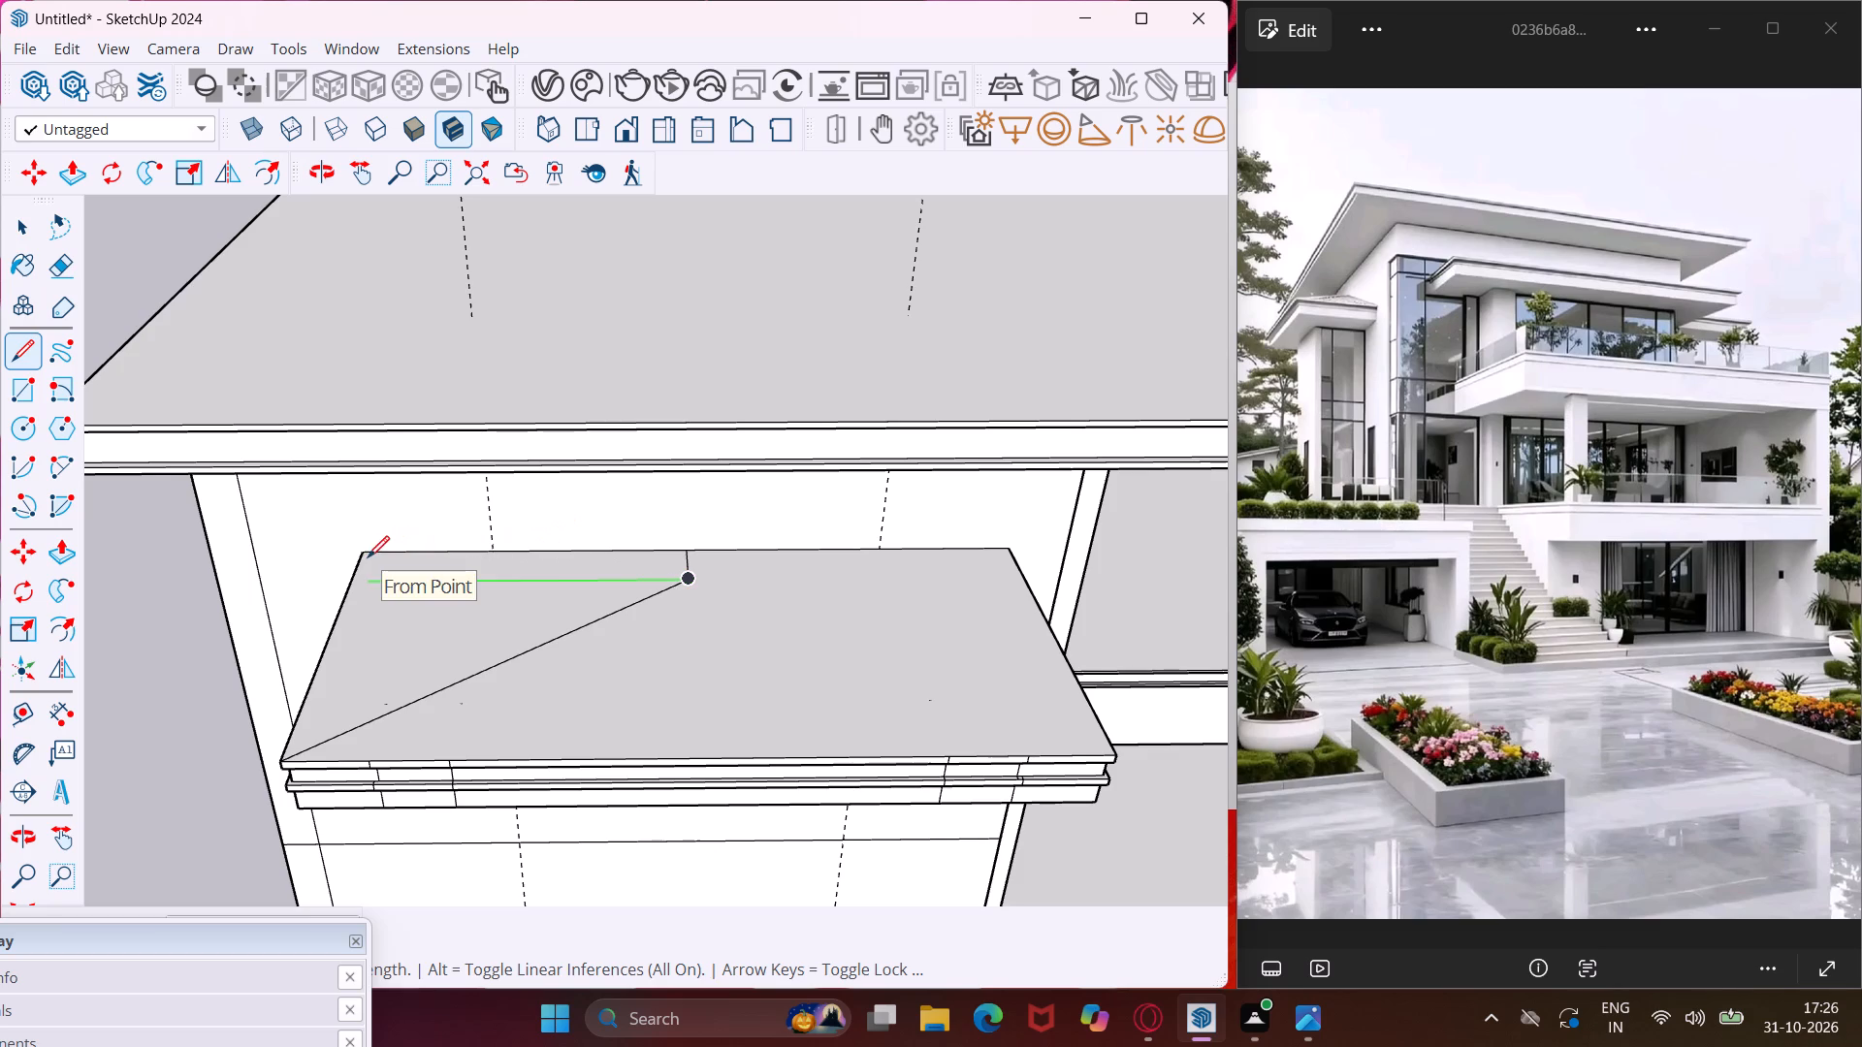
click(364, 550)
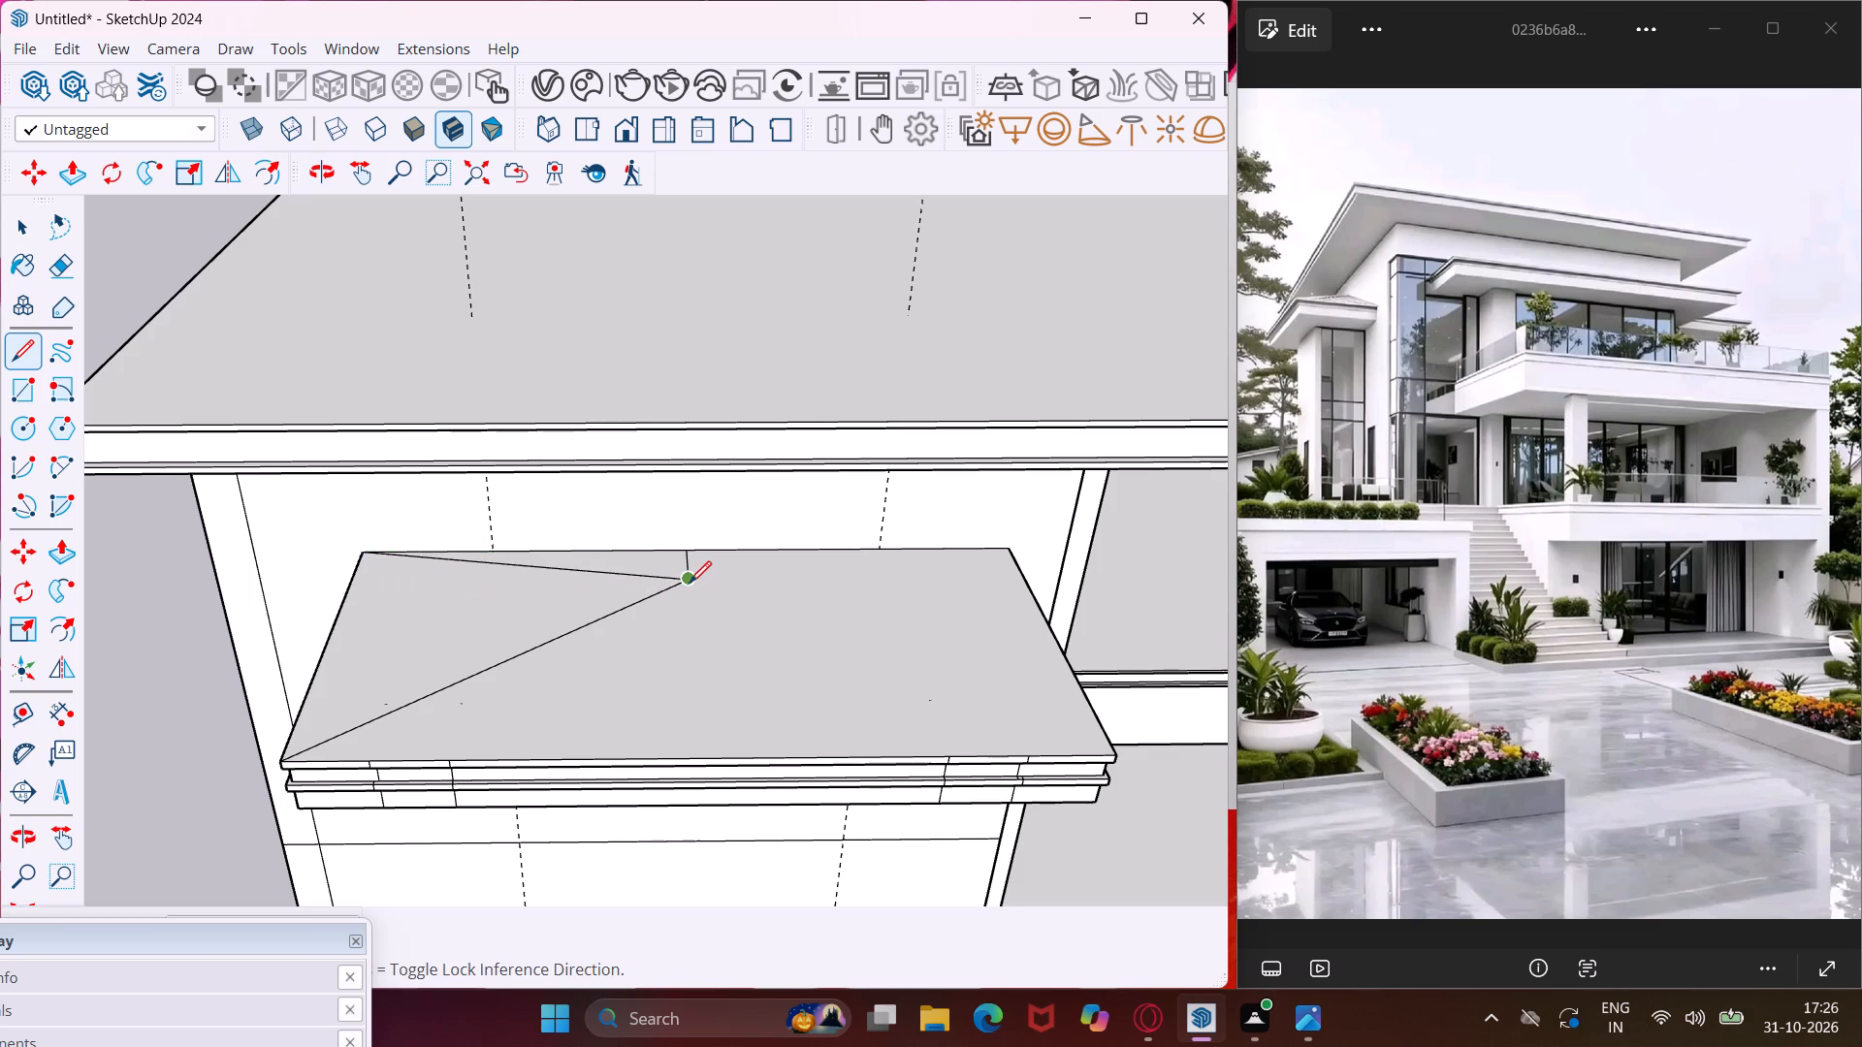
click(690, 583)
click(1011, 547)
click(693, 581)
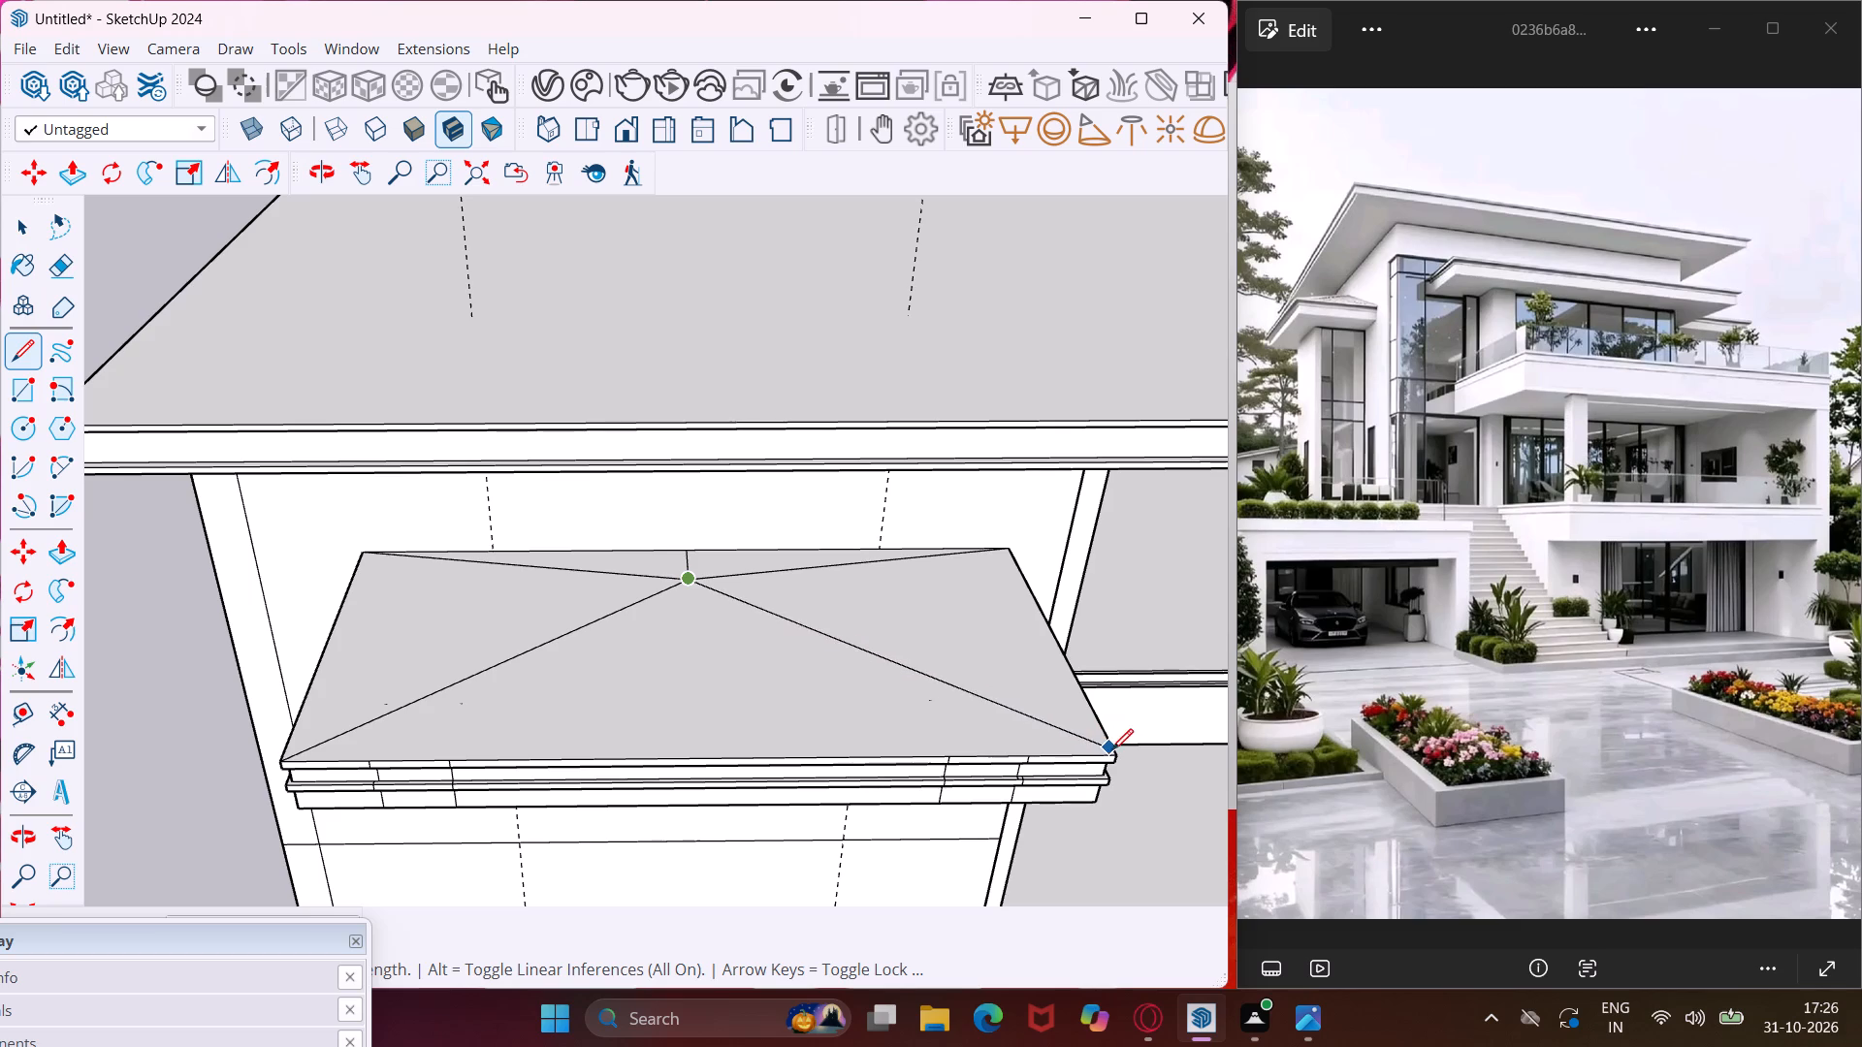
click(1118, 753)
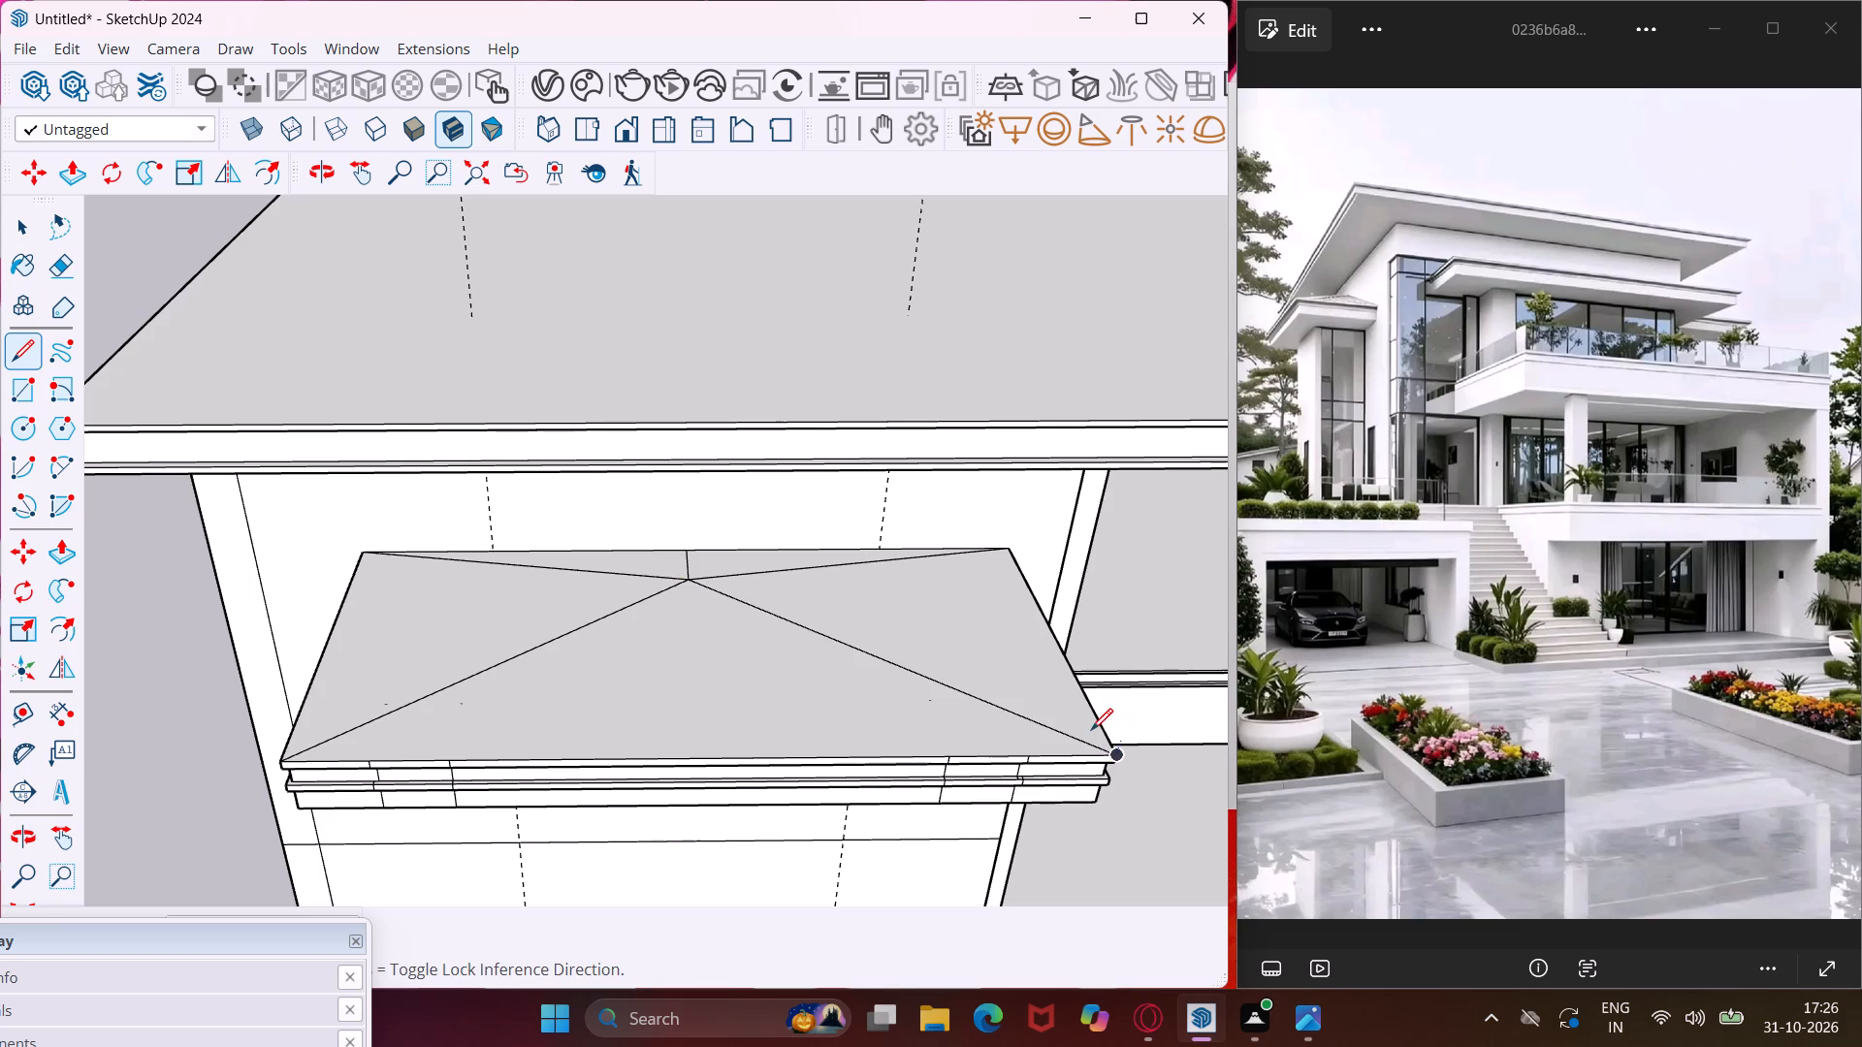
key(Escape)
key(space)
Move the short centre line straight up along the blue axis to raise the slab's top into a peaked roof.
scroll(683, 569, up, 8)
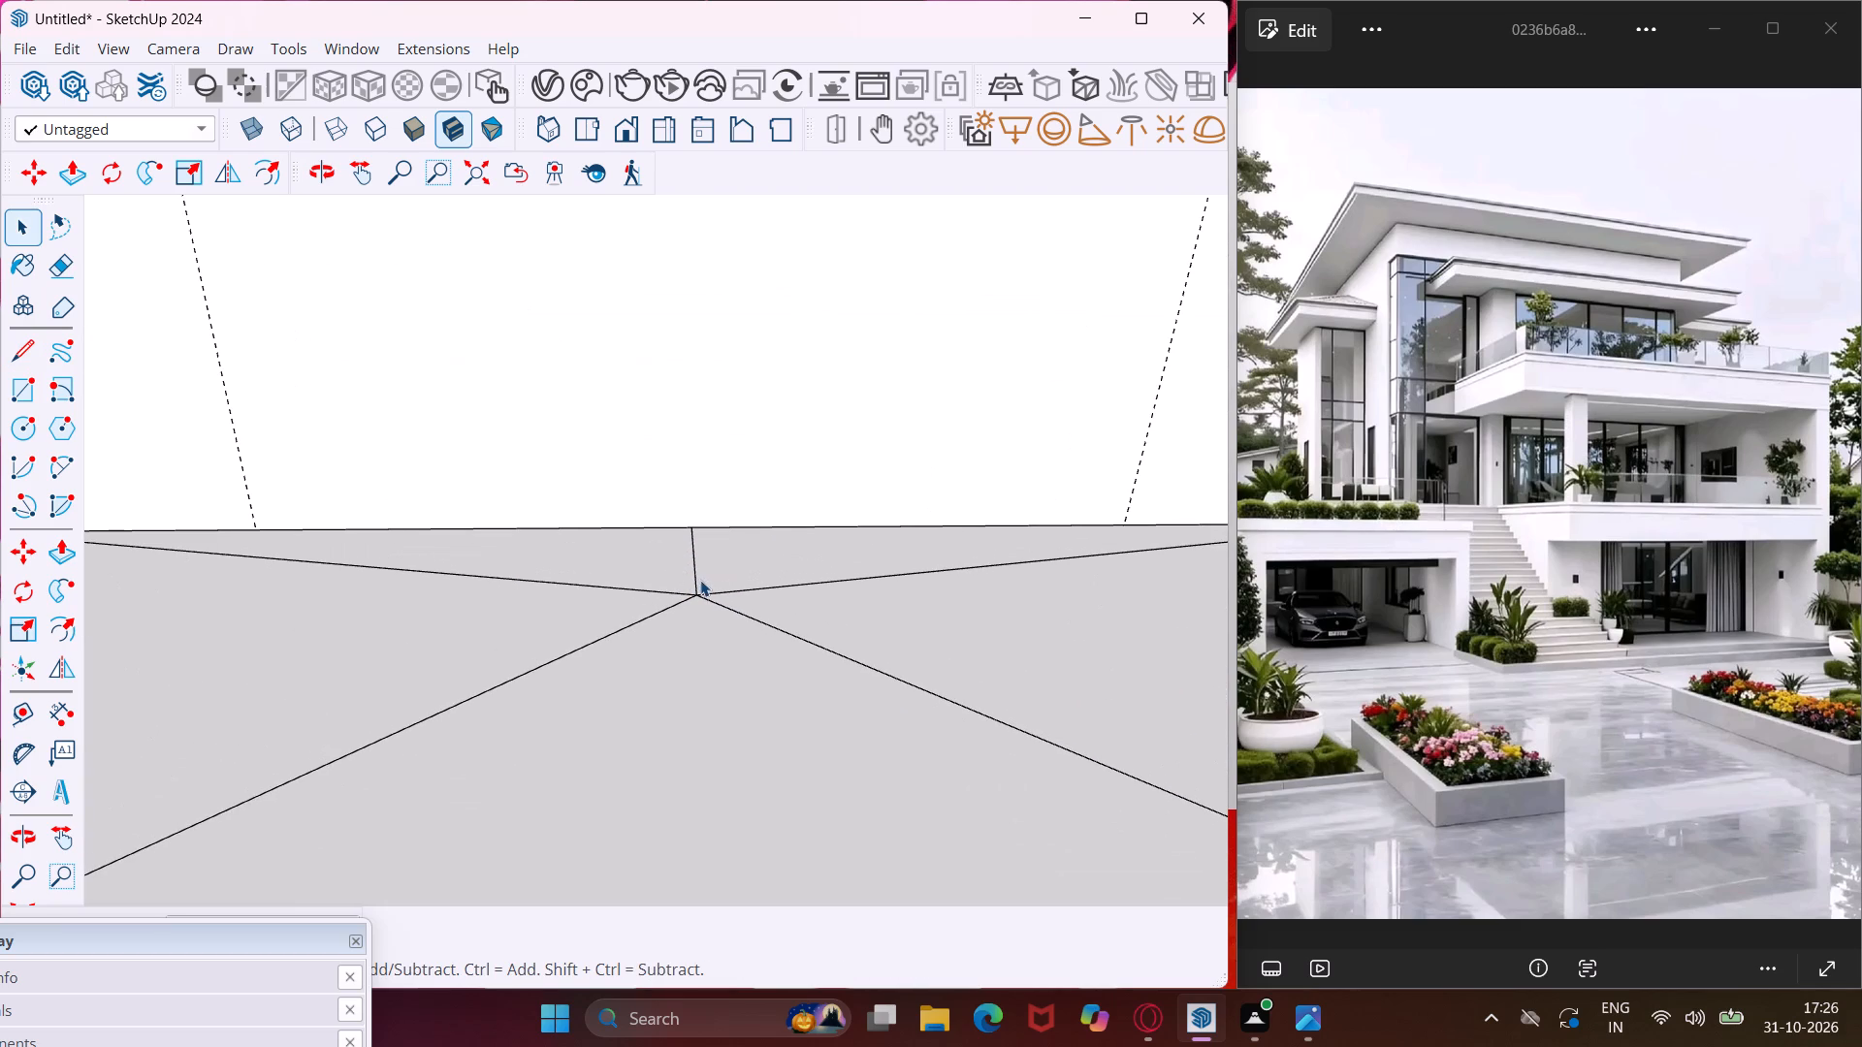
click(695, 574)
key(m)
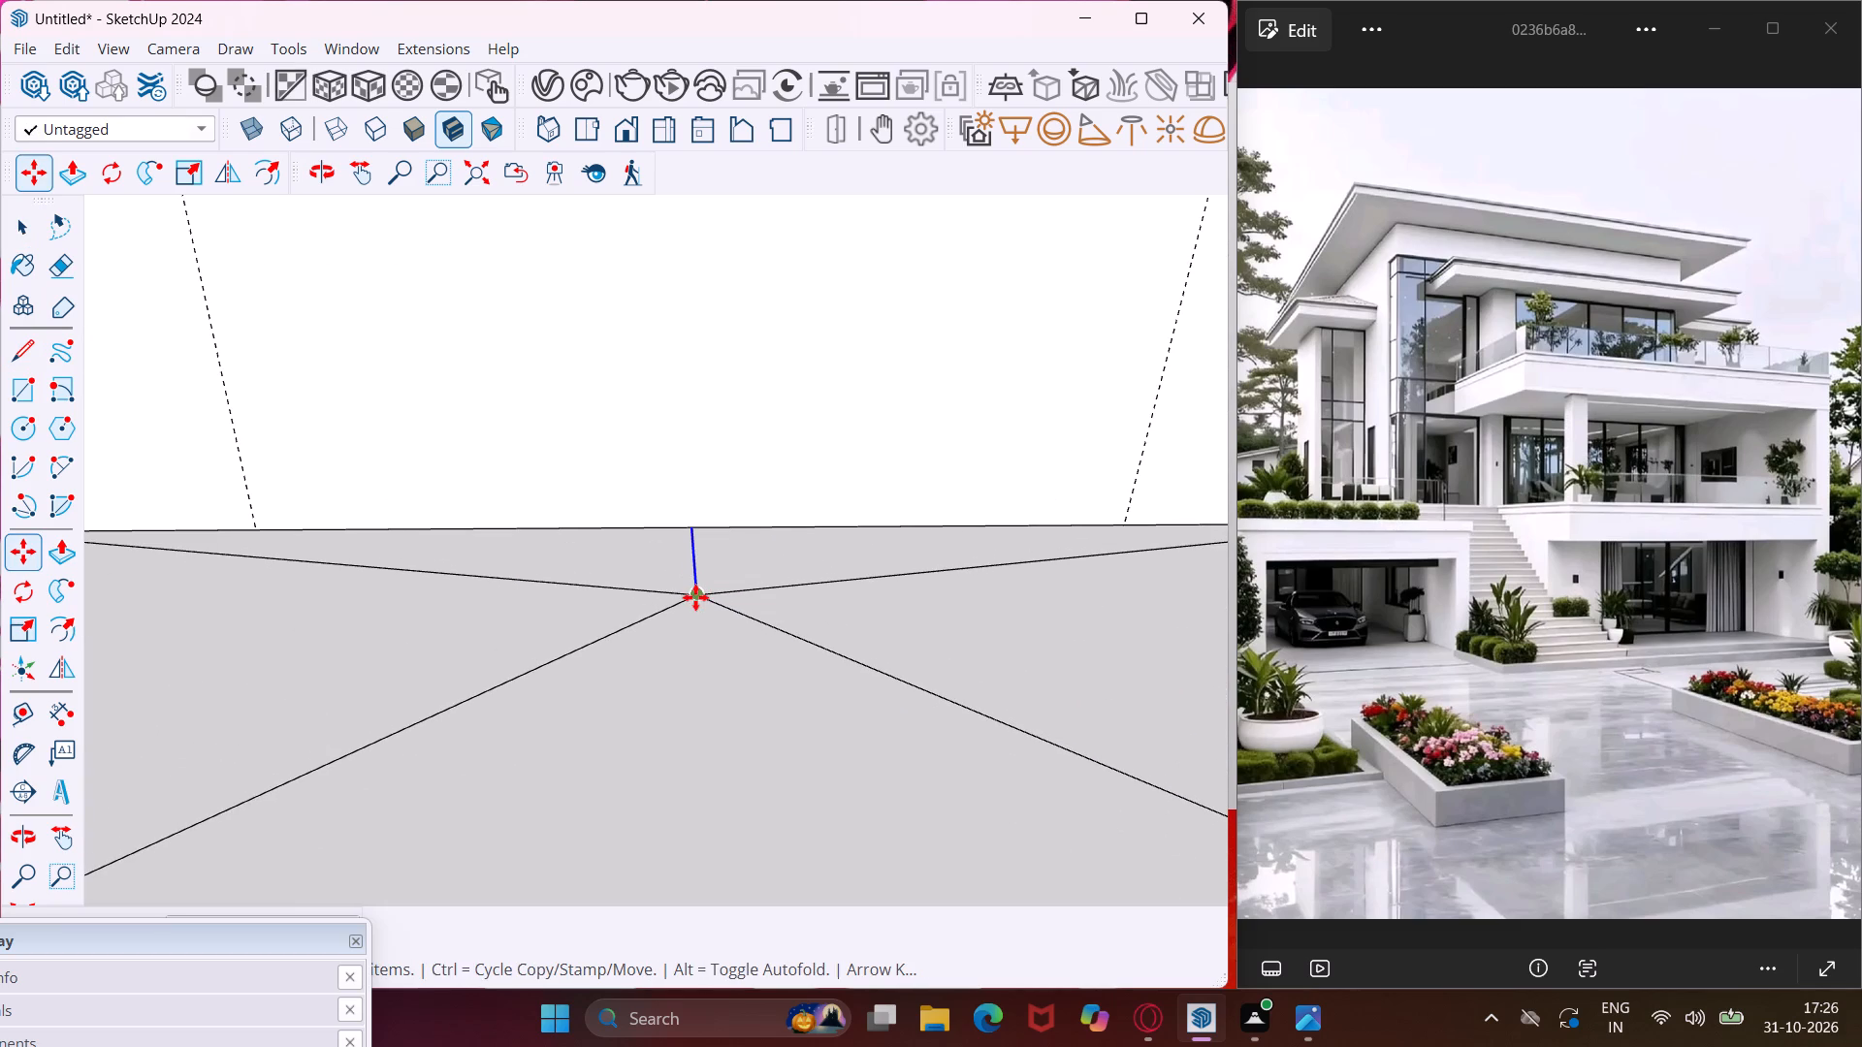
click(695, 597)
key(Up)
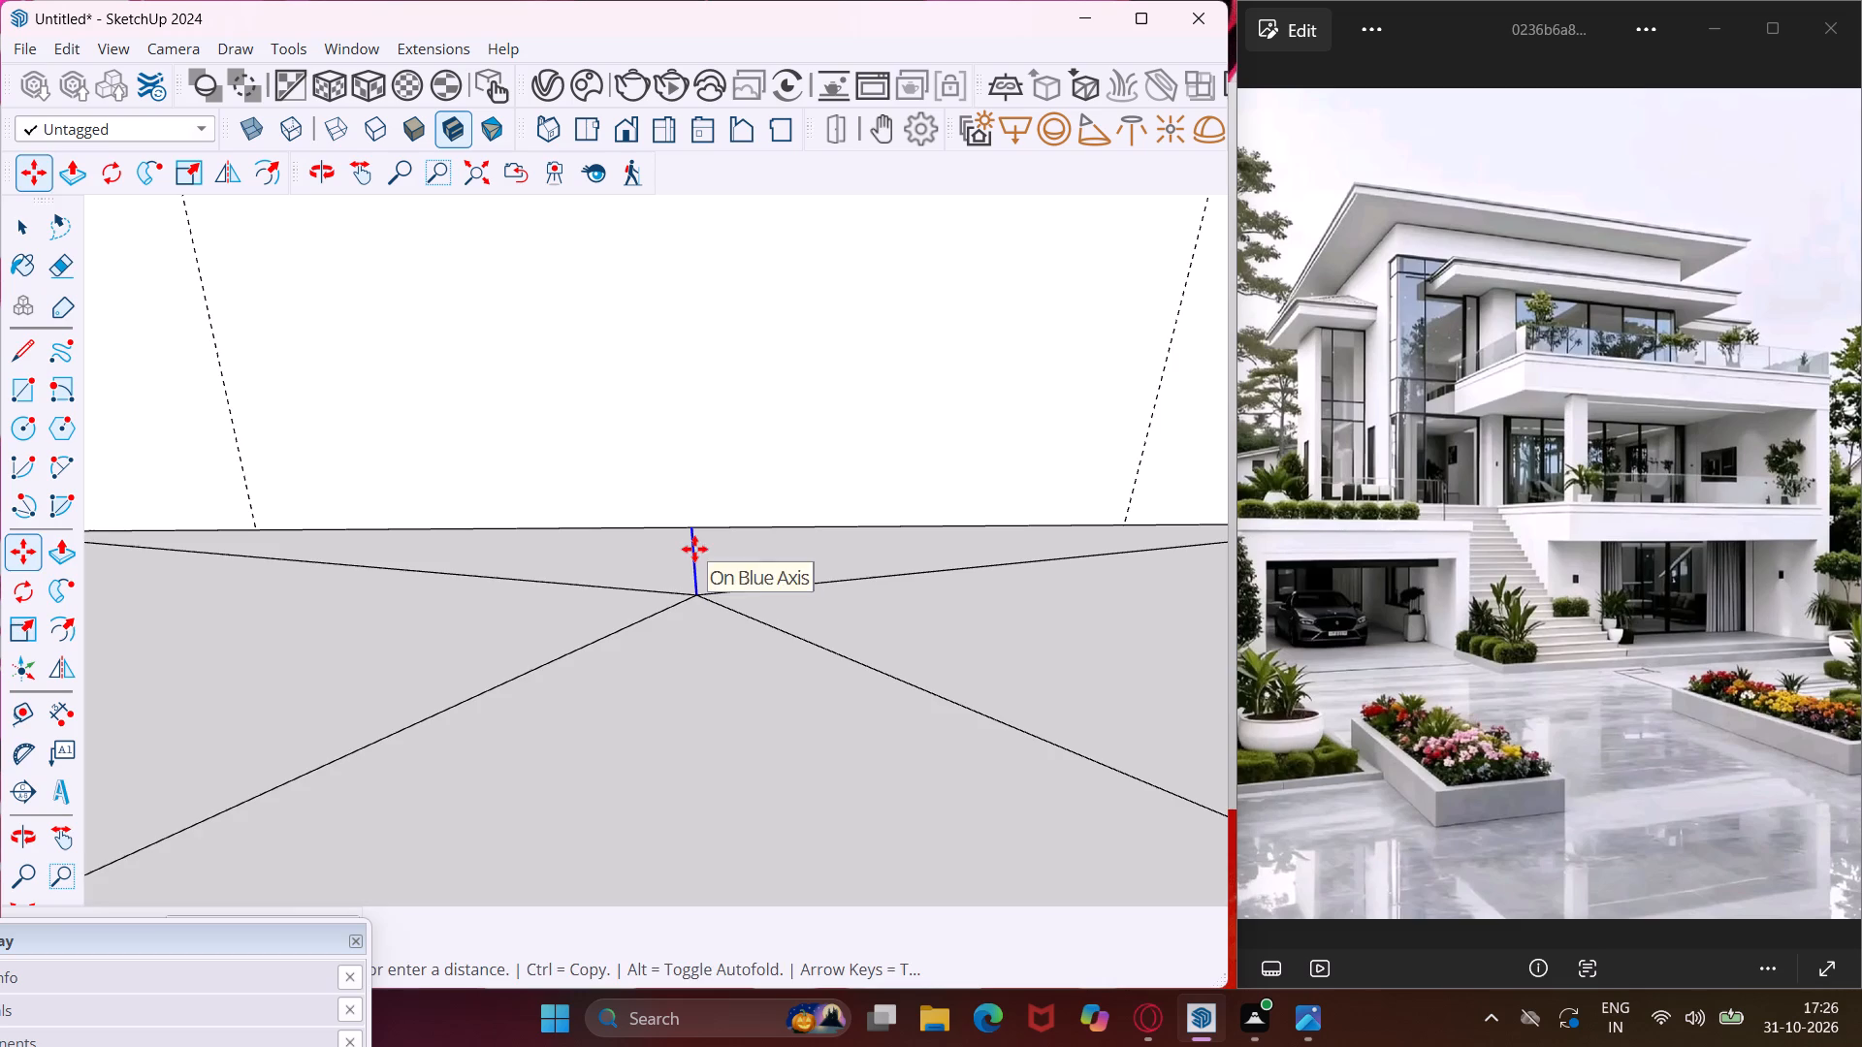
middle_drag(694, 549, 656, 399)
scroll(668, 391, down, 5)
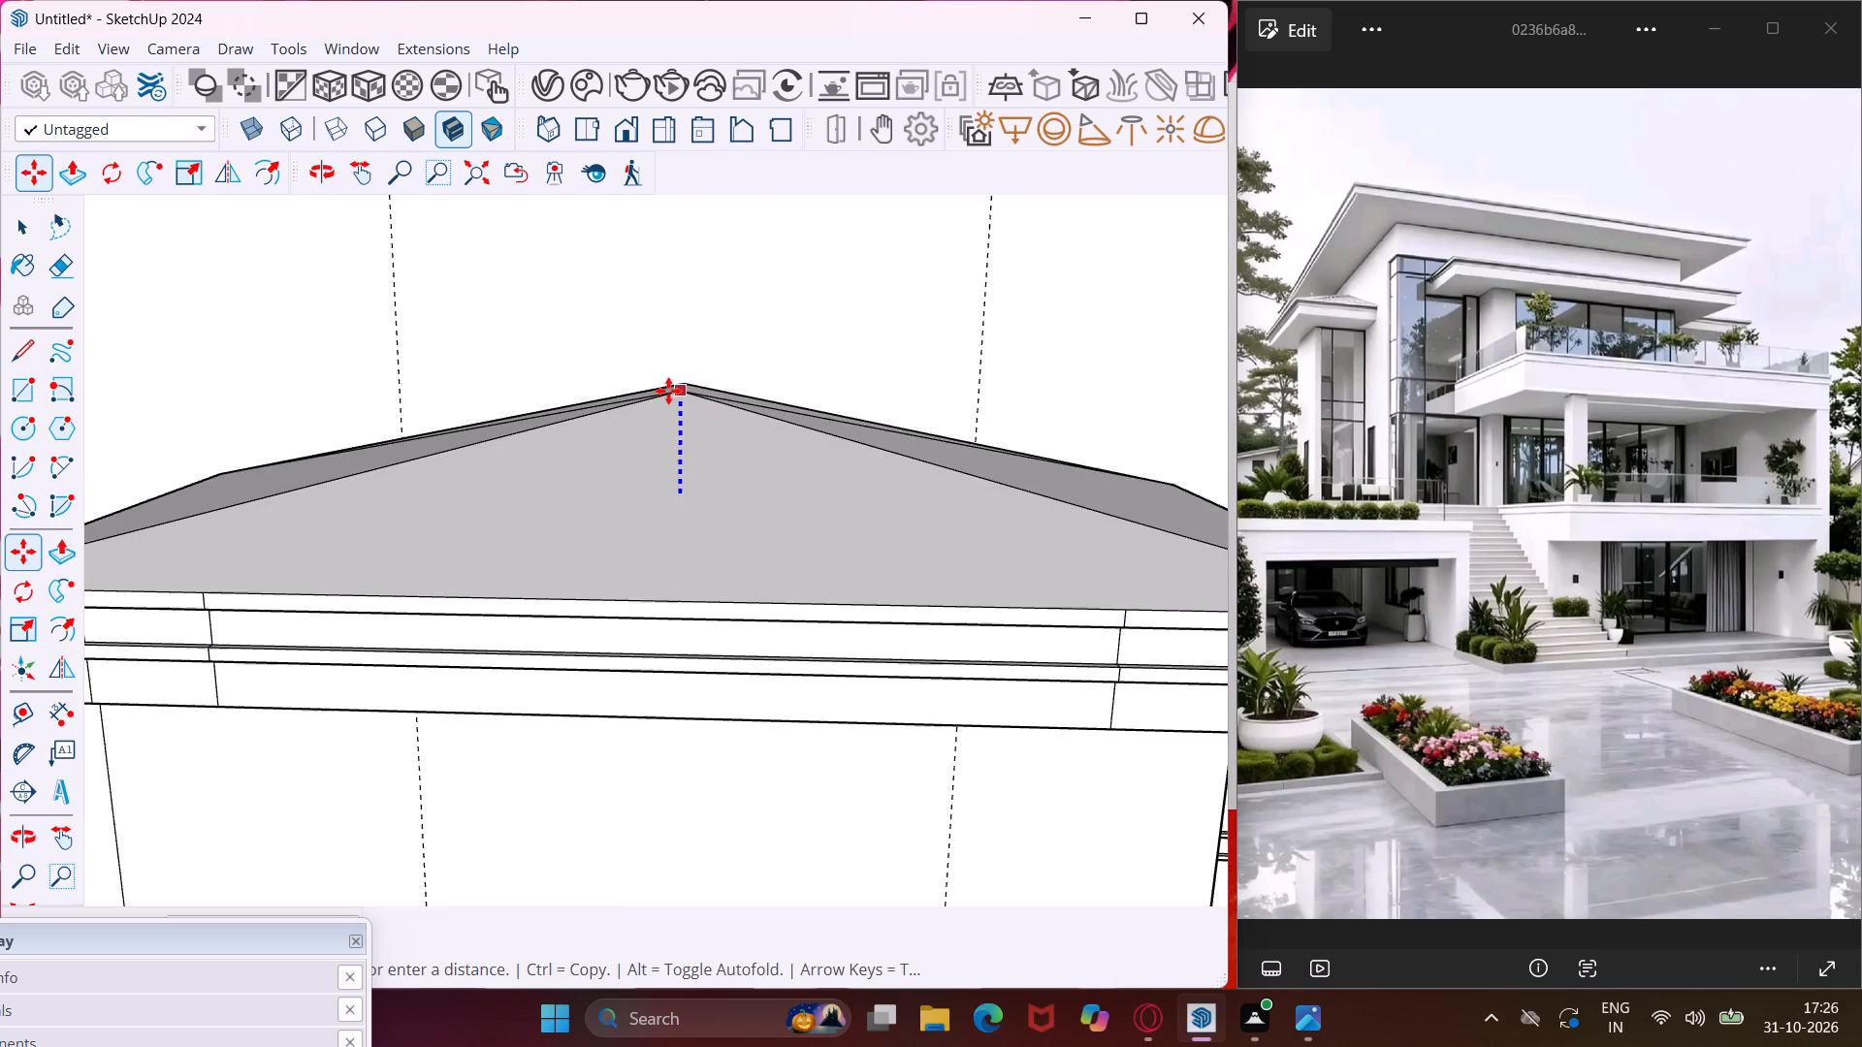
scroll(668, 390, down, 4)
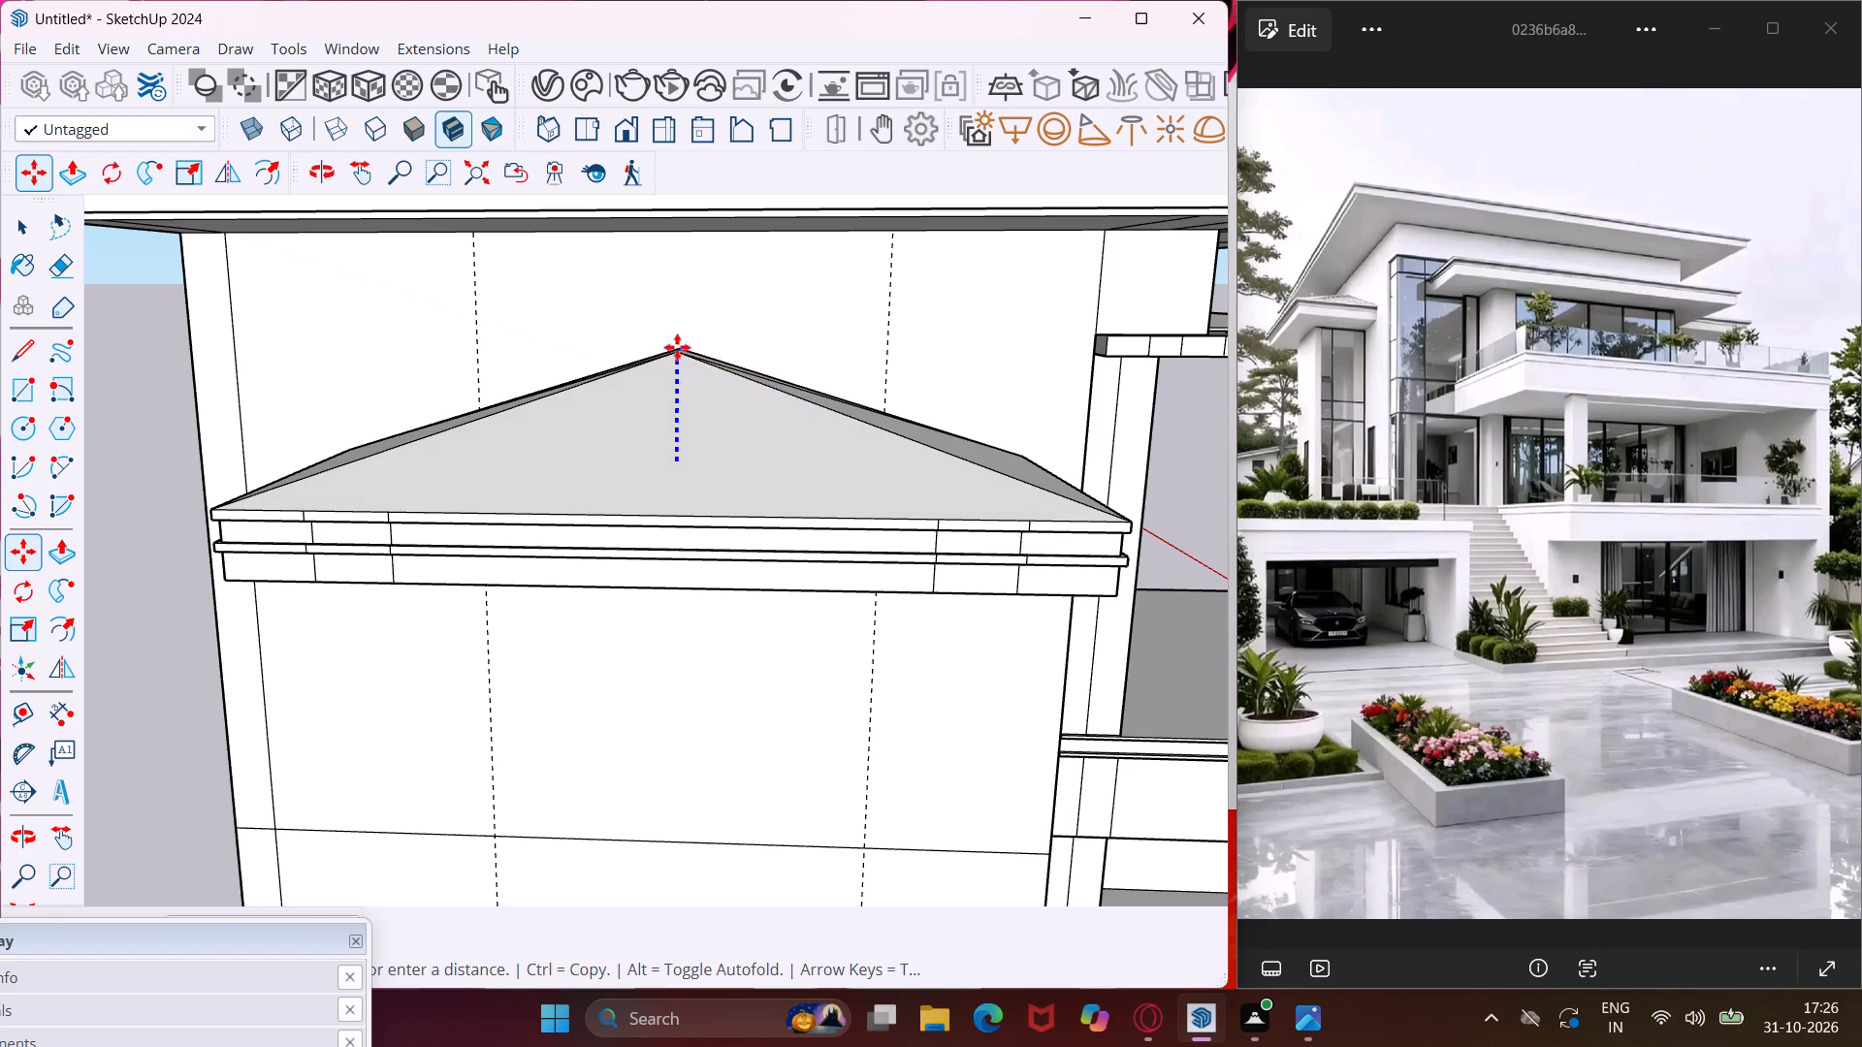
click(678, 343)
key(Escape)
key(space)
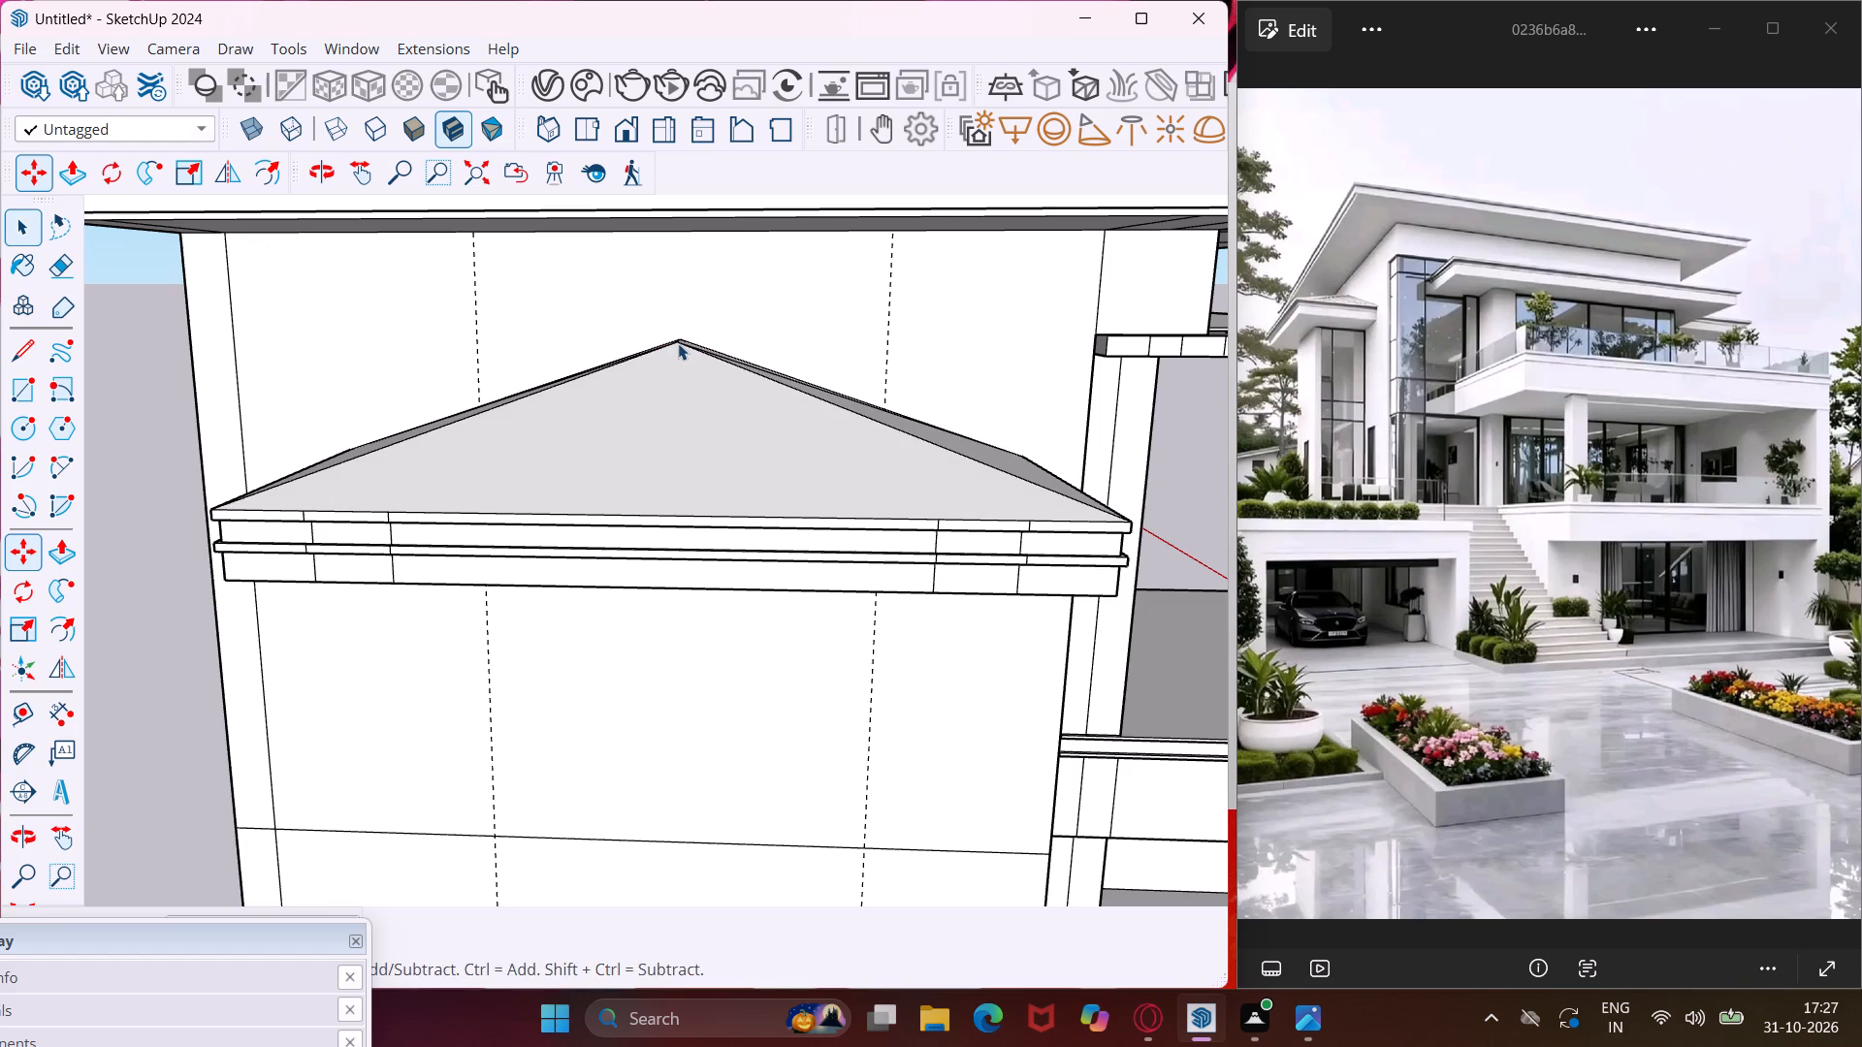
Extrude the narrow rectangle on the terrace floor upward to the underside of the peaked-roof slab, forming the tall wall.
middle_drag(678, 343, 658, 493)
scroll(658, 470, down, 6)
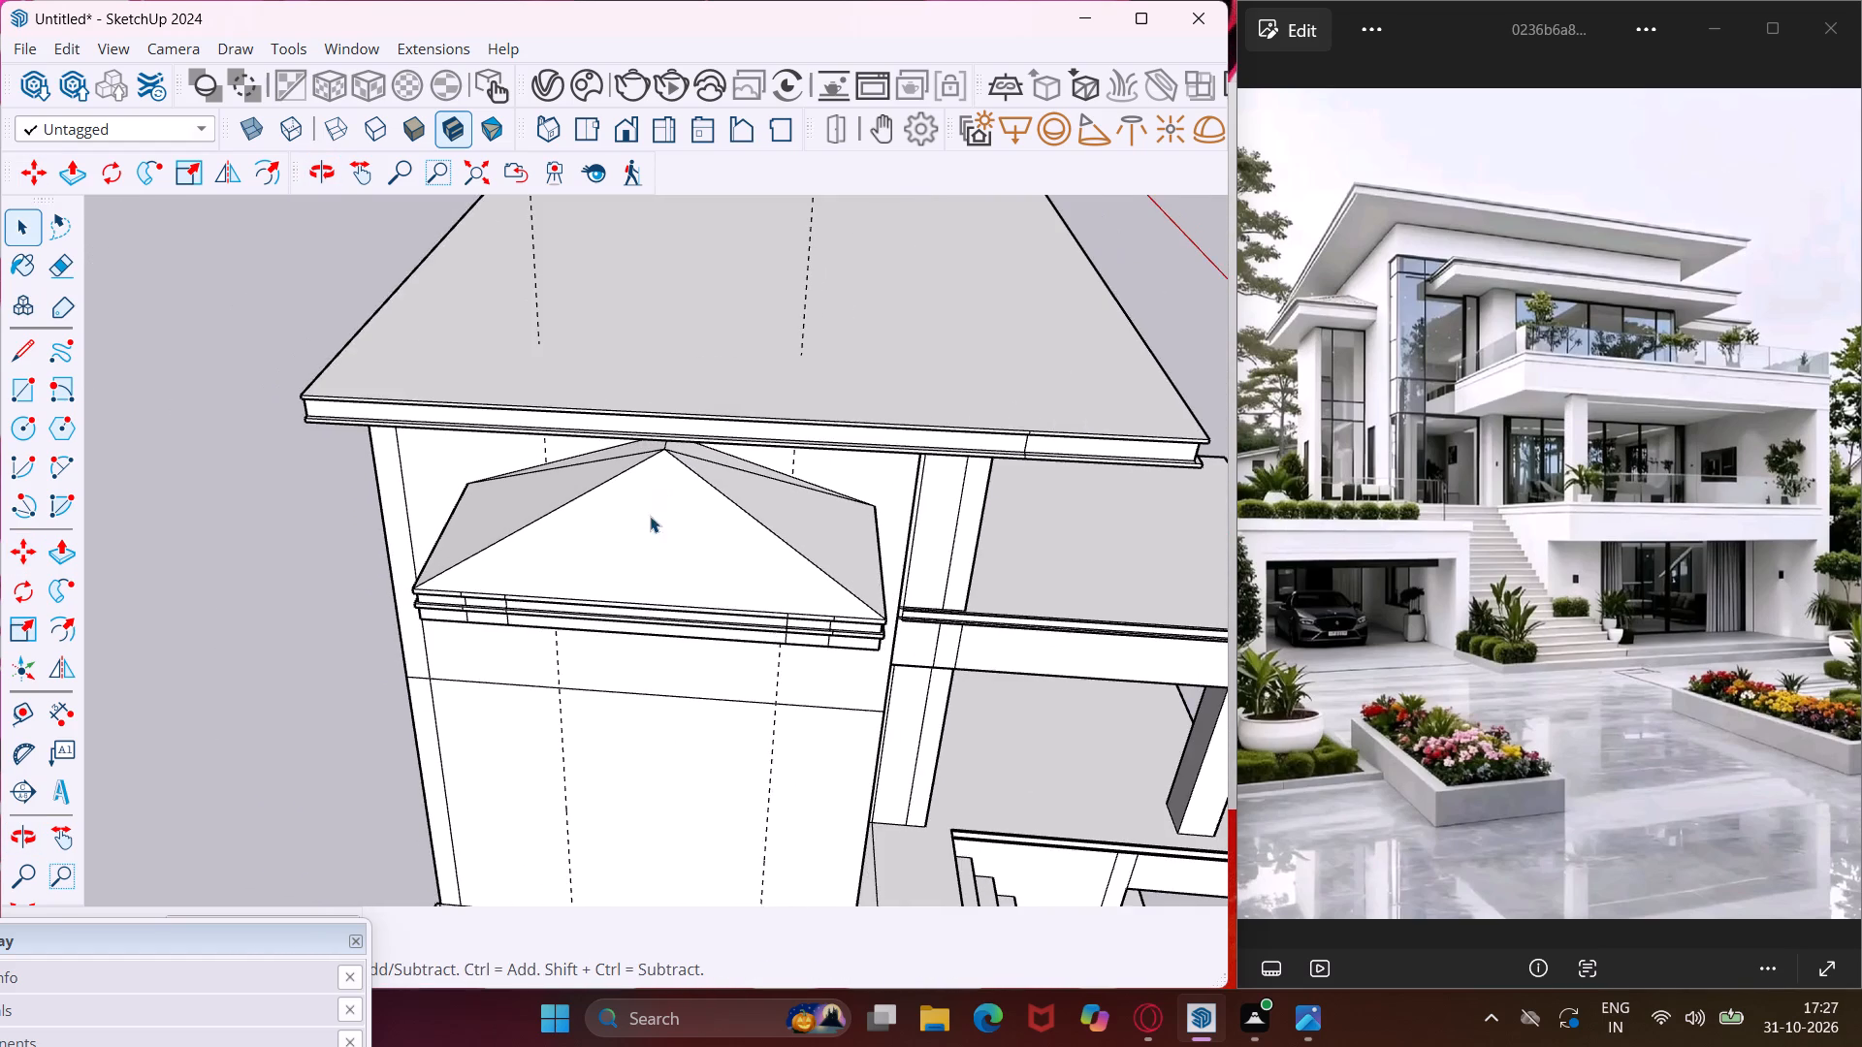
middle_drag(643, 526, 997, 203)
scroll(891, 215, down, 3)
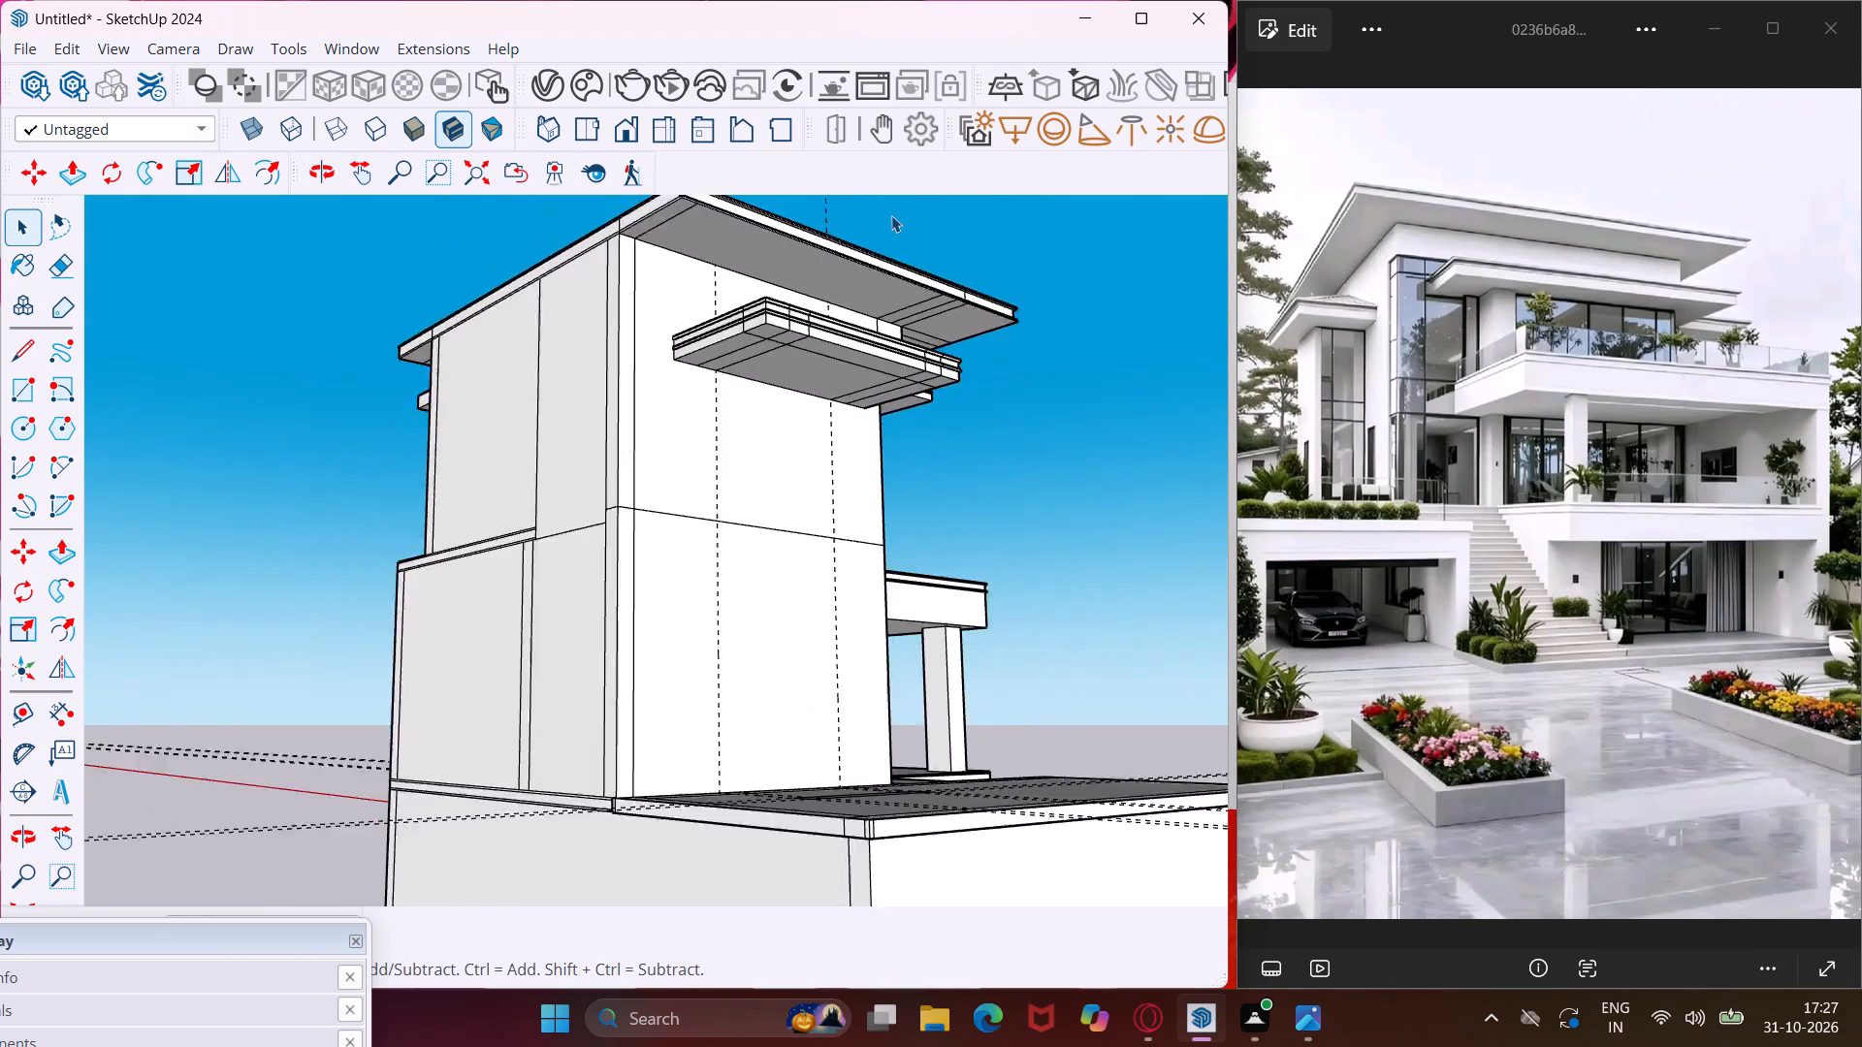
scroll(891, 215, down, 8)
middle_drag(814, 354, 877, 629)
scroll(861, 564, up, 19)
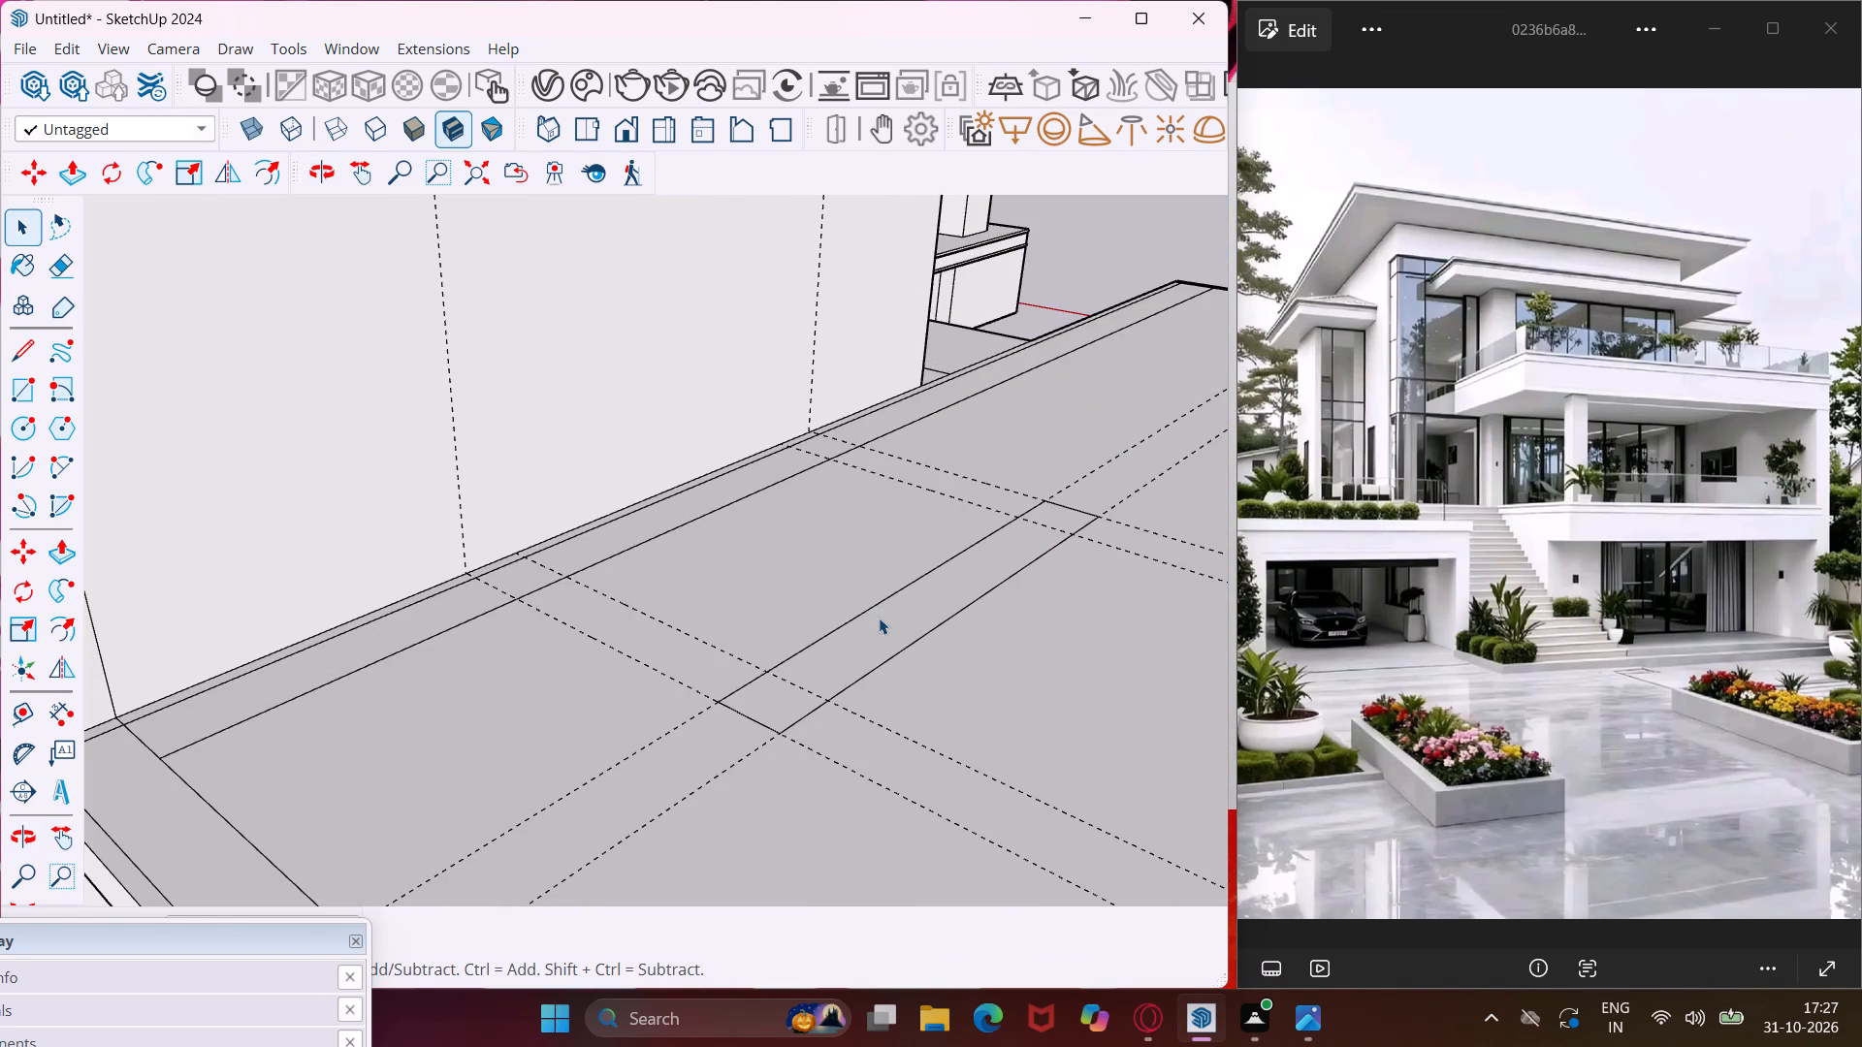
click(873, 627)
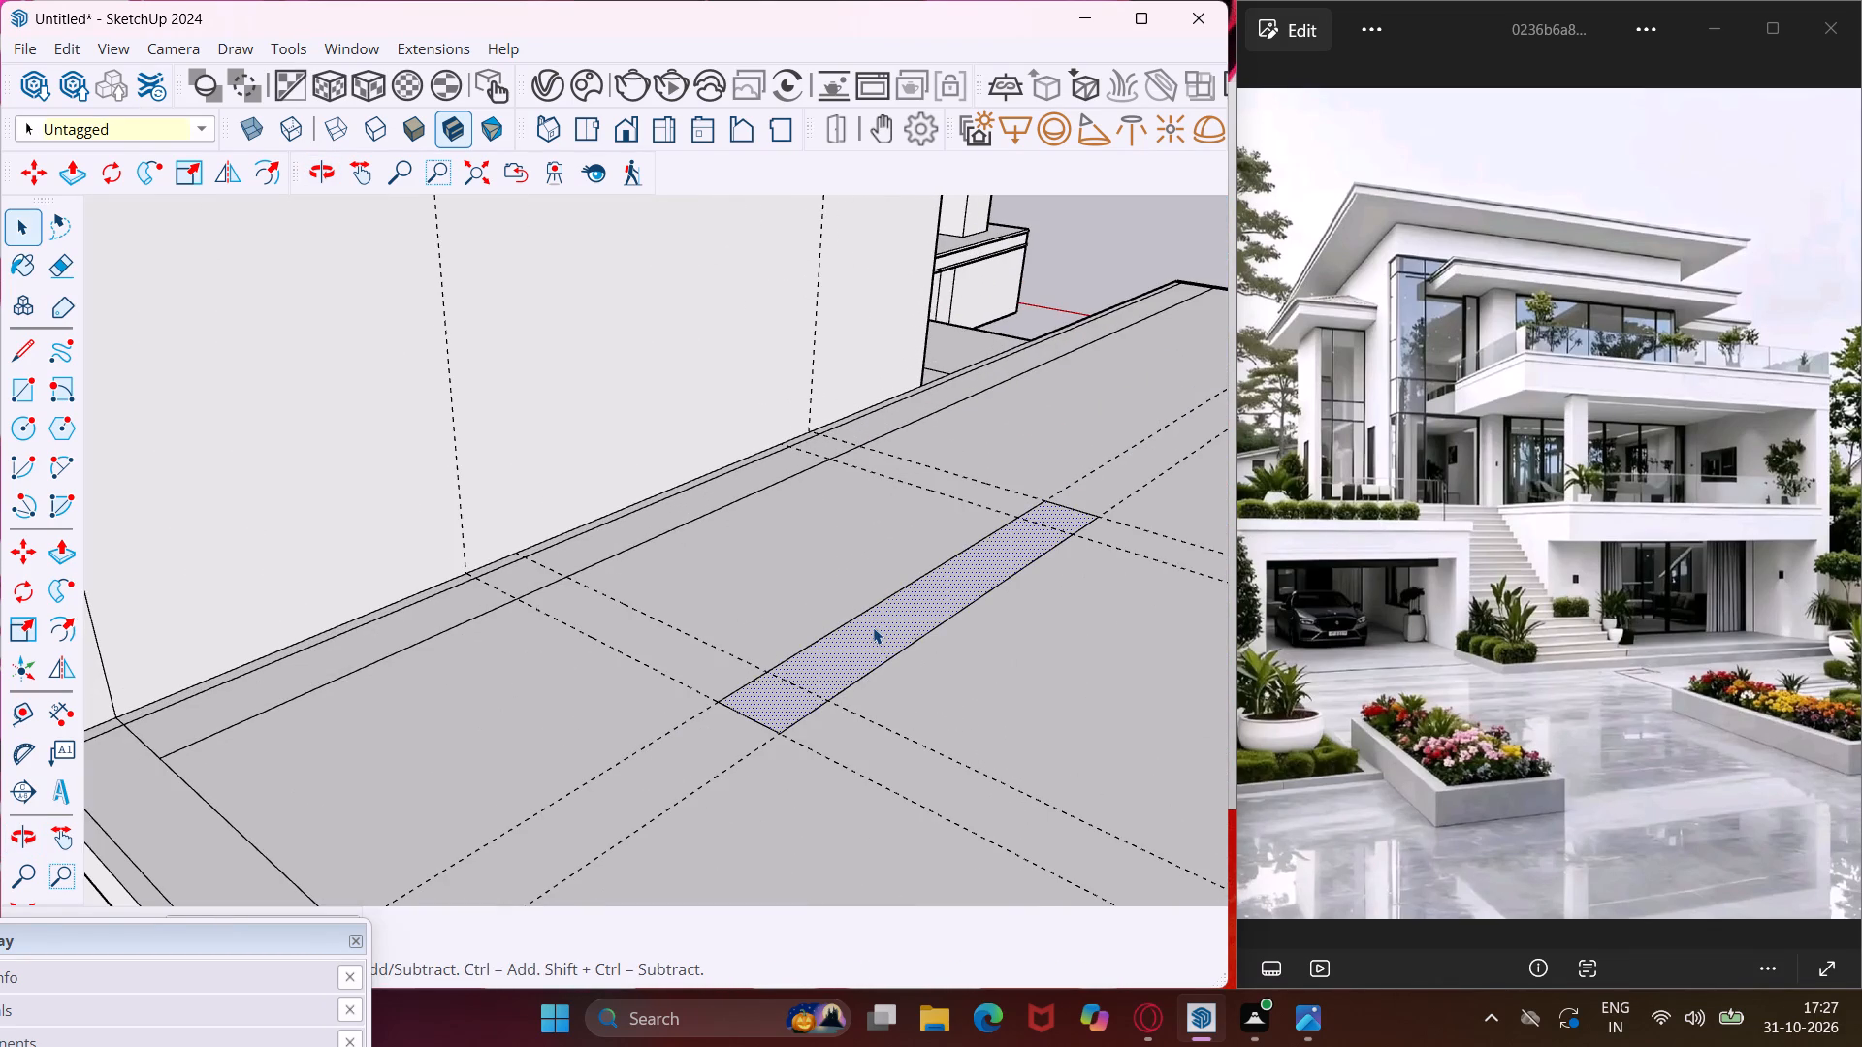
key(p)
click(873, 627)
scroll(866, 602, down, 6)
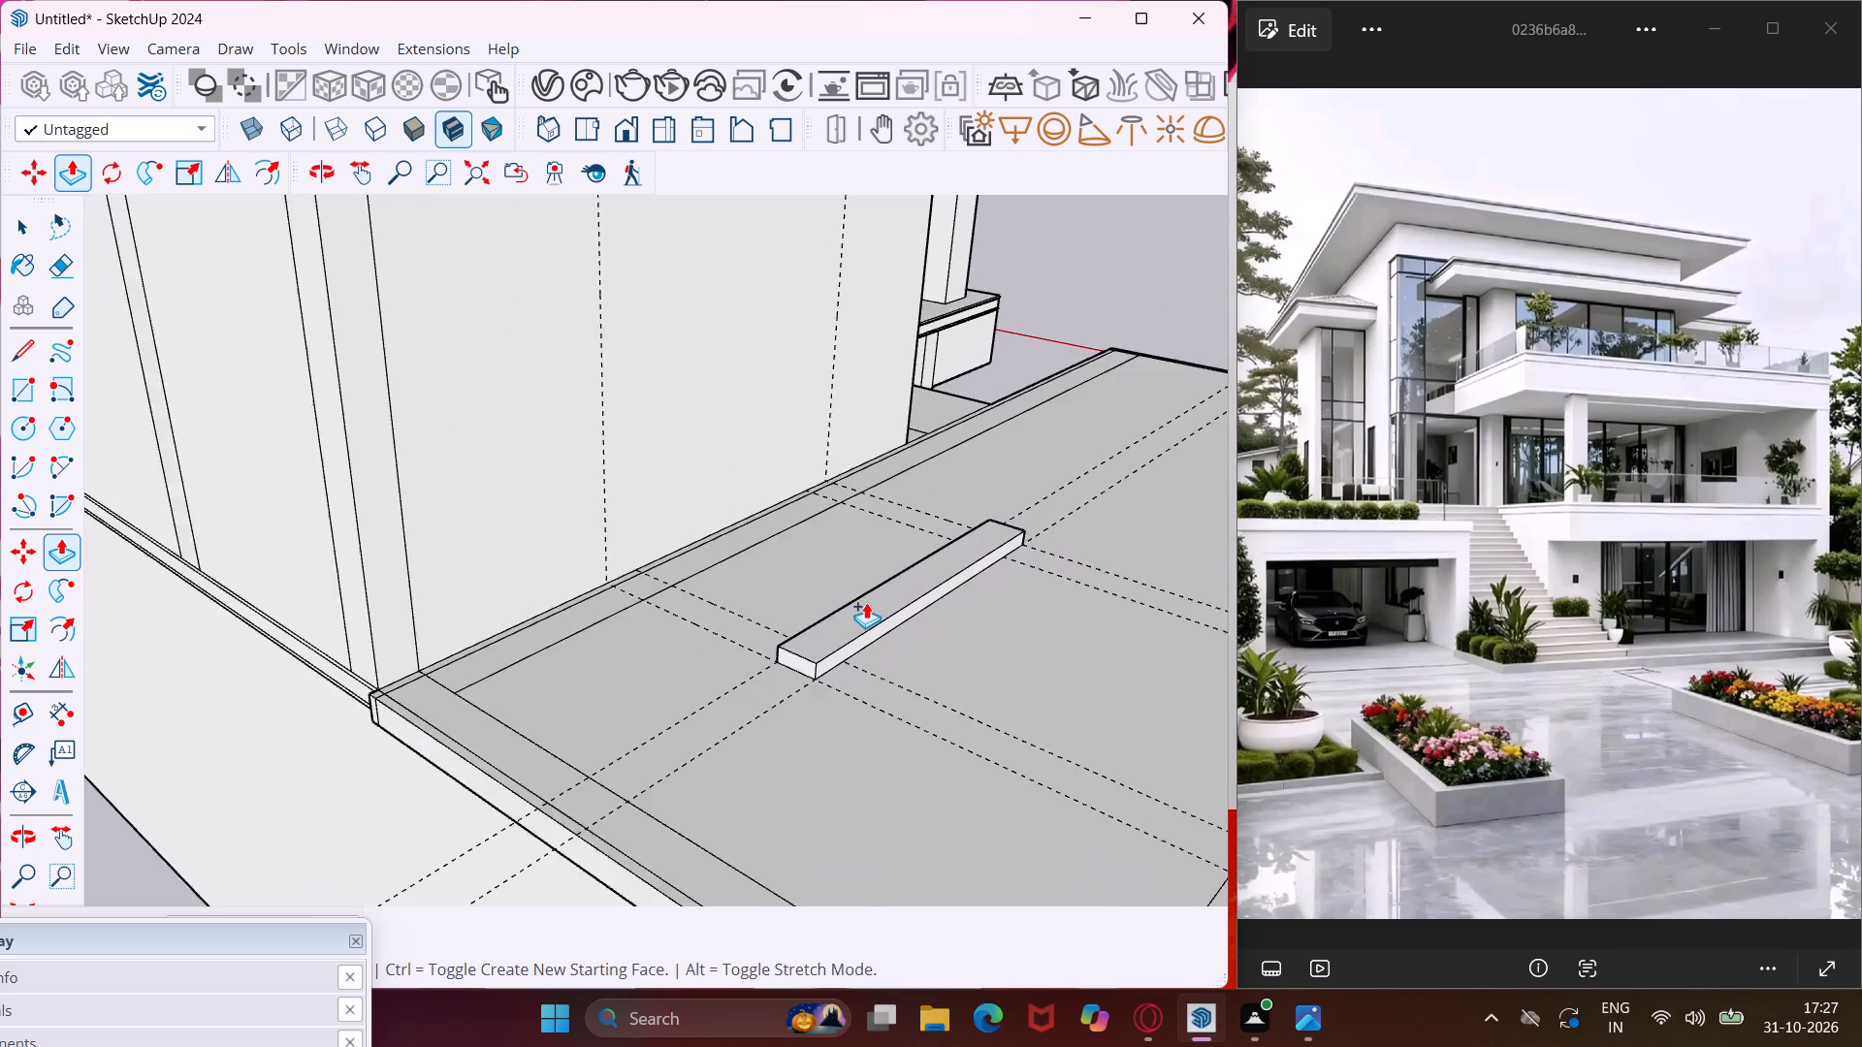
scroll(866, 602, down, 8)
middle_click(866, 602)
scroll(865, 608, down, 7)
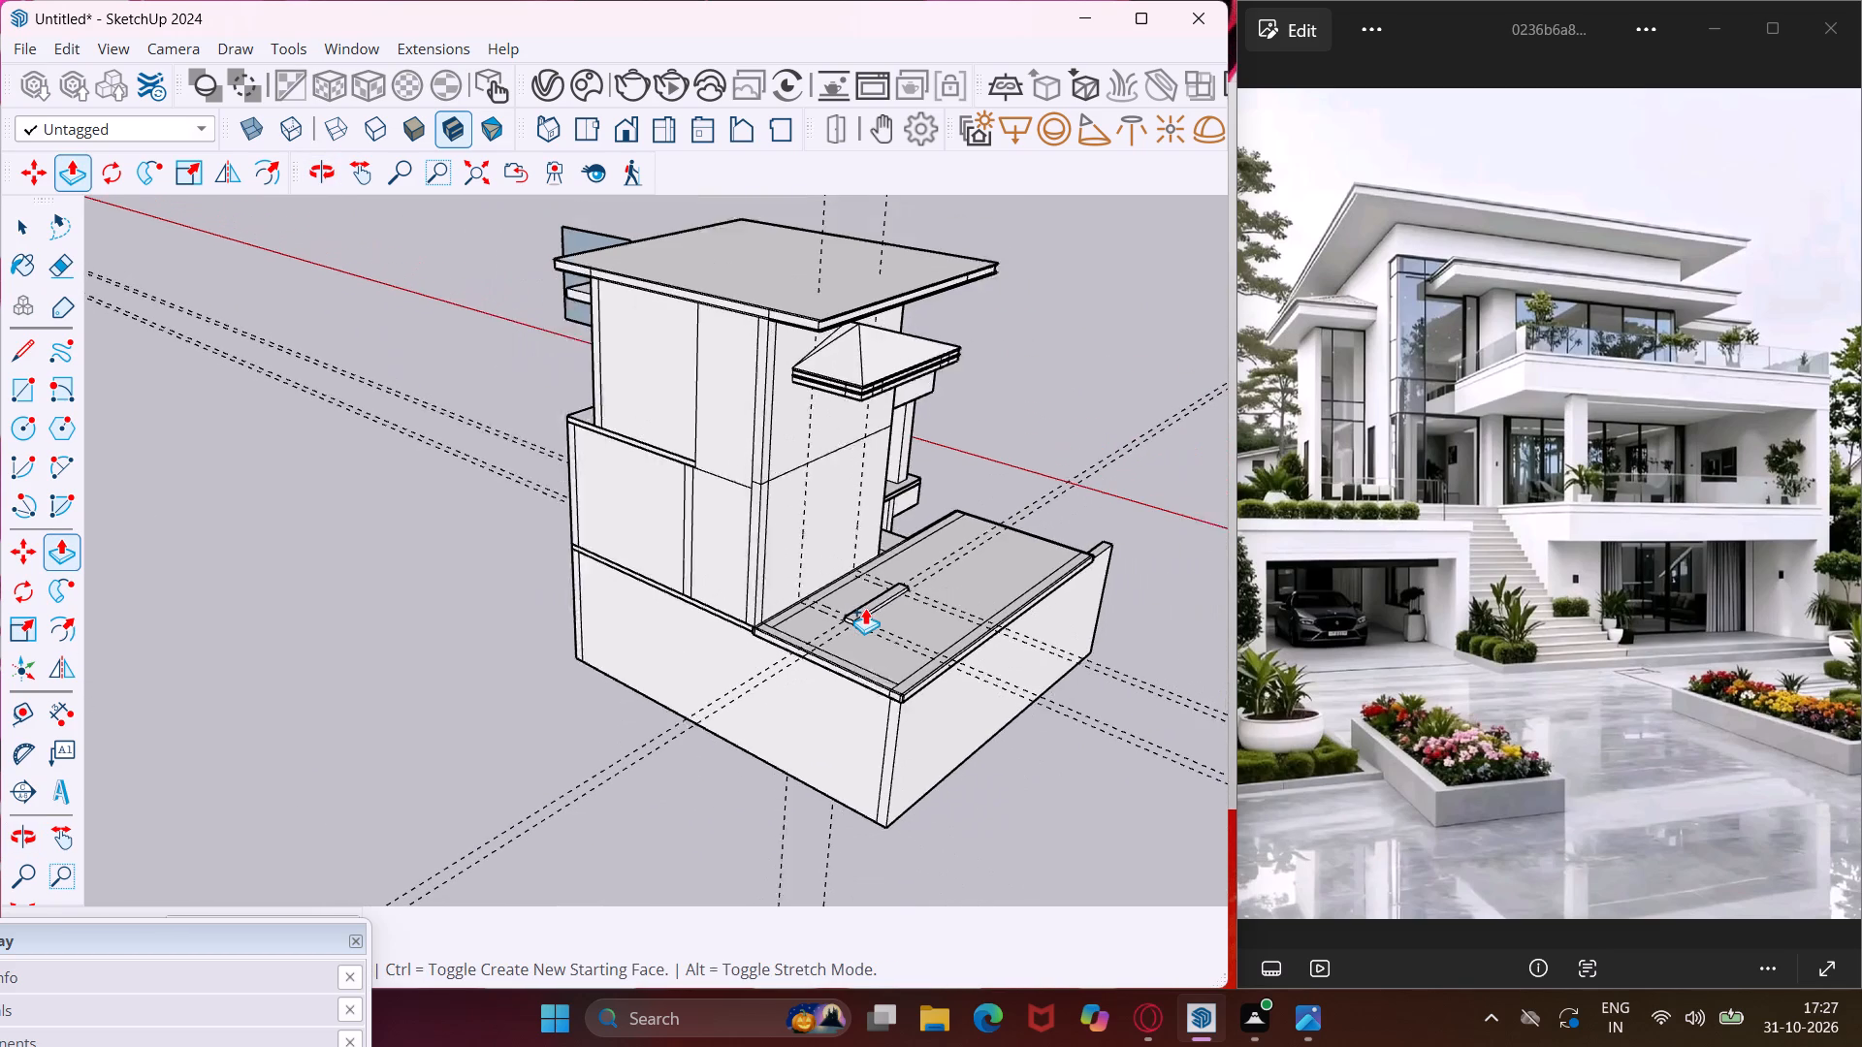
scroll(880, 420, up, 12)
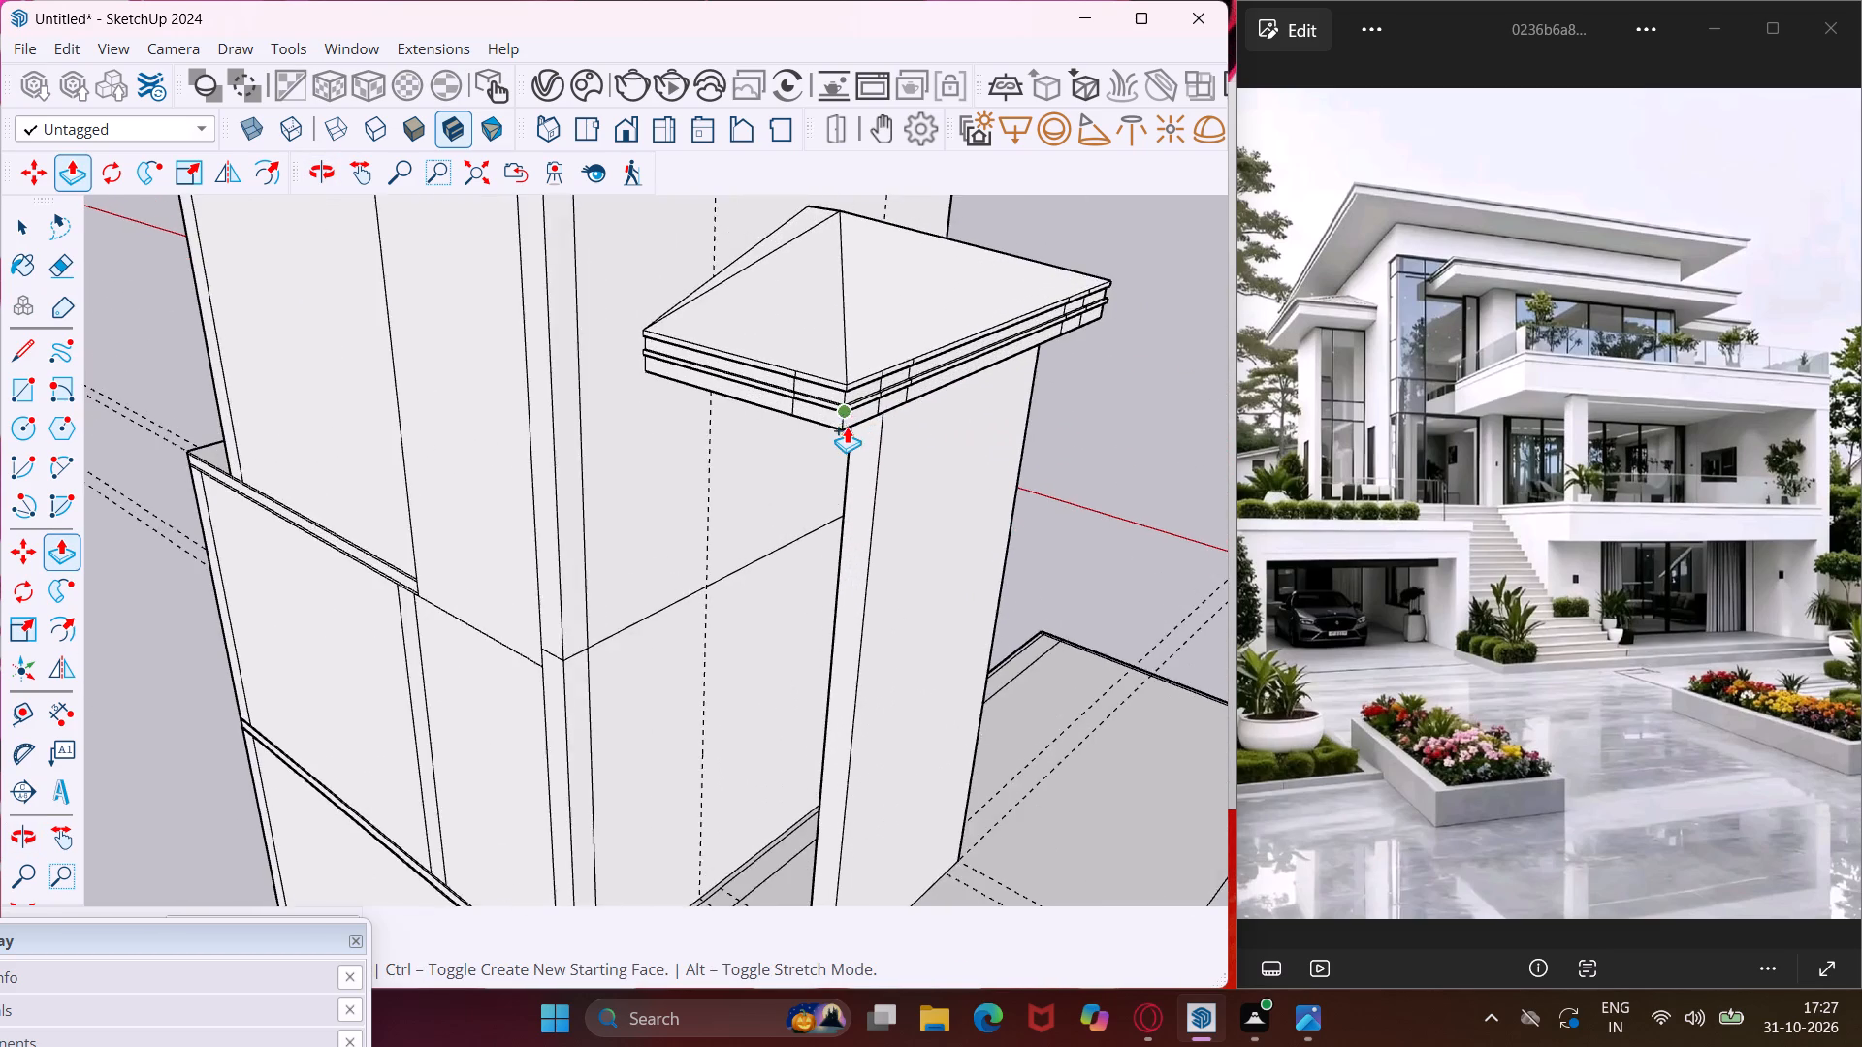
scroll(847, 427, up, 10)
middle_drag(842, 431, 946, 155)
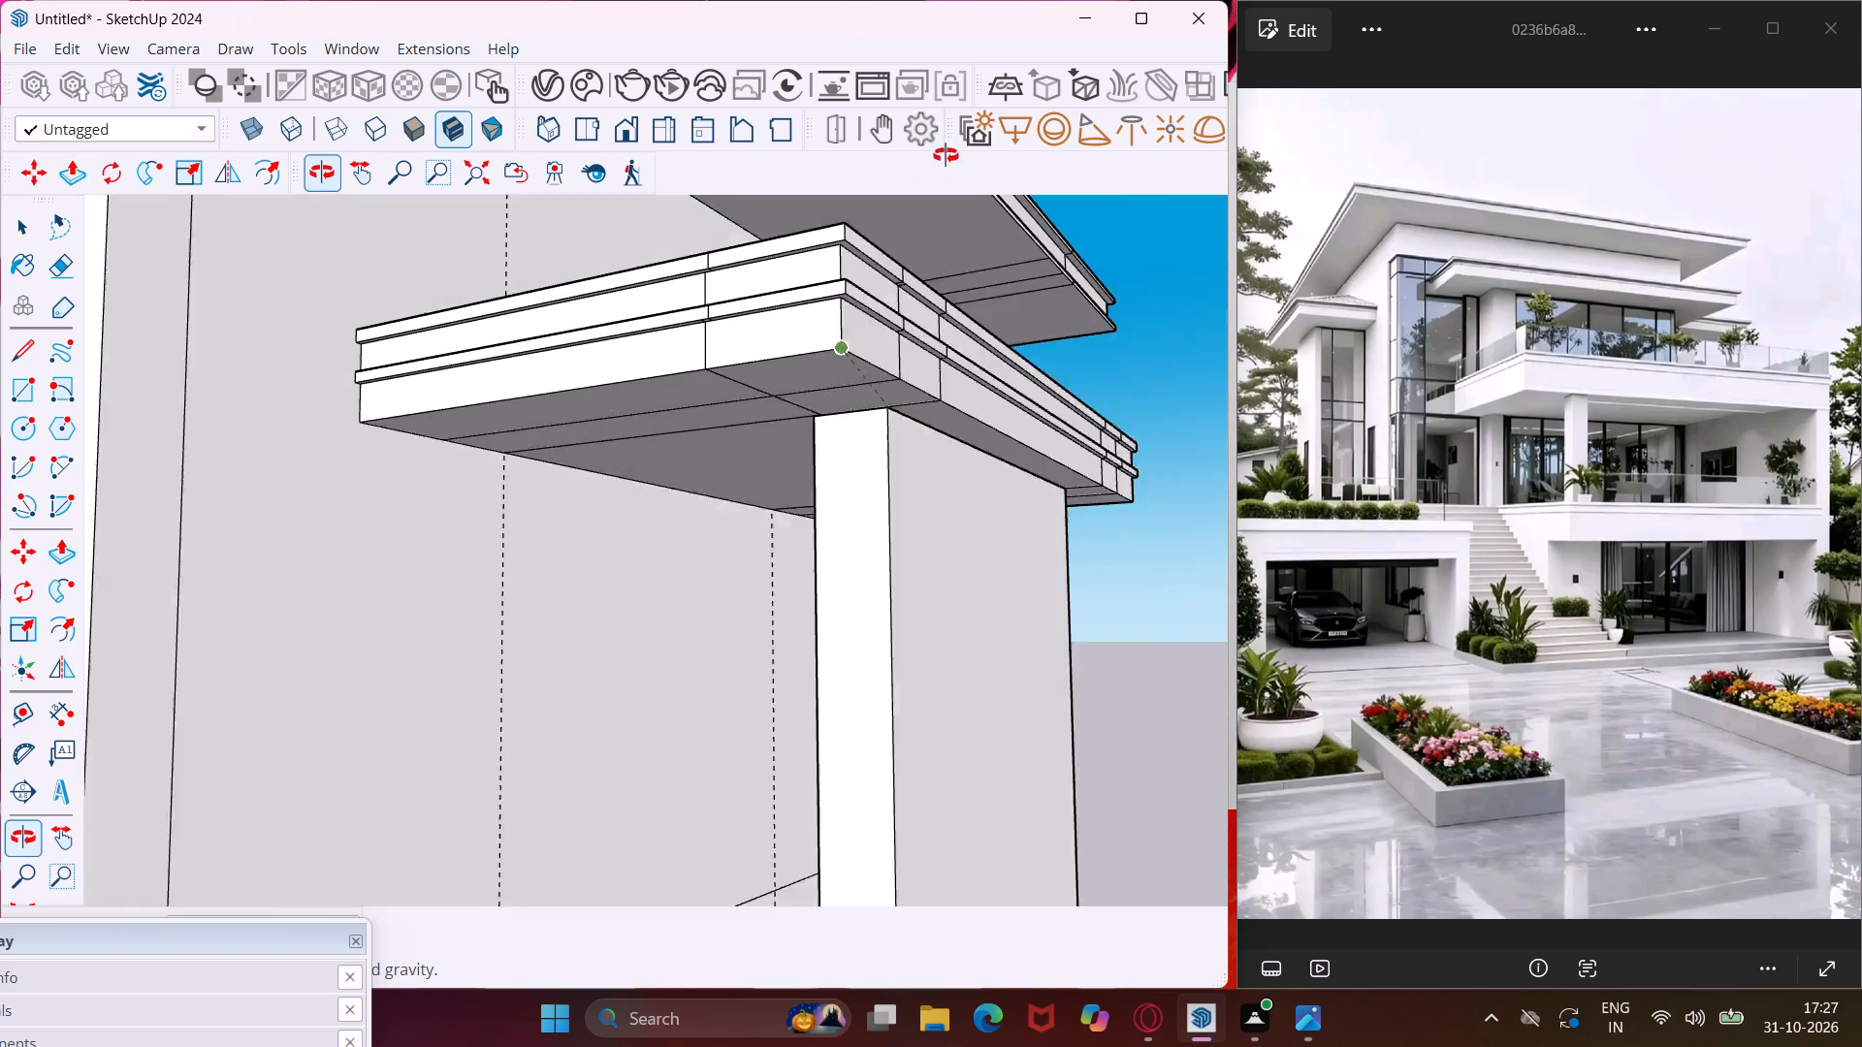
middle_drag(946, 155, 955, 142)
click(802, 390)
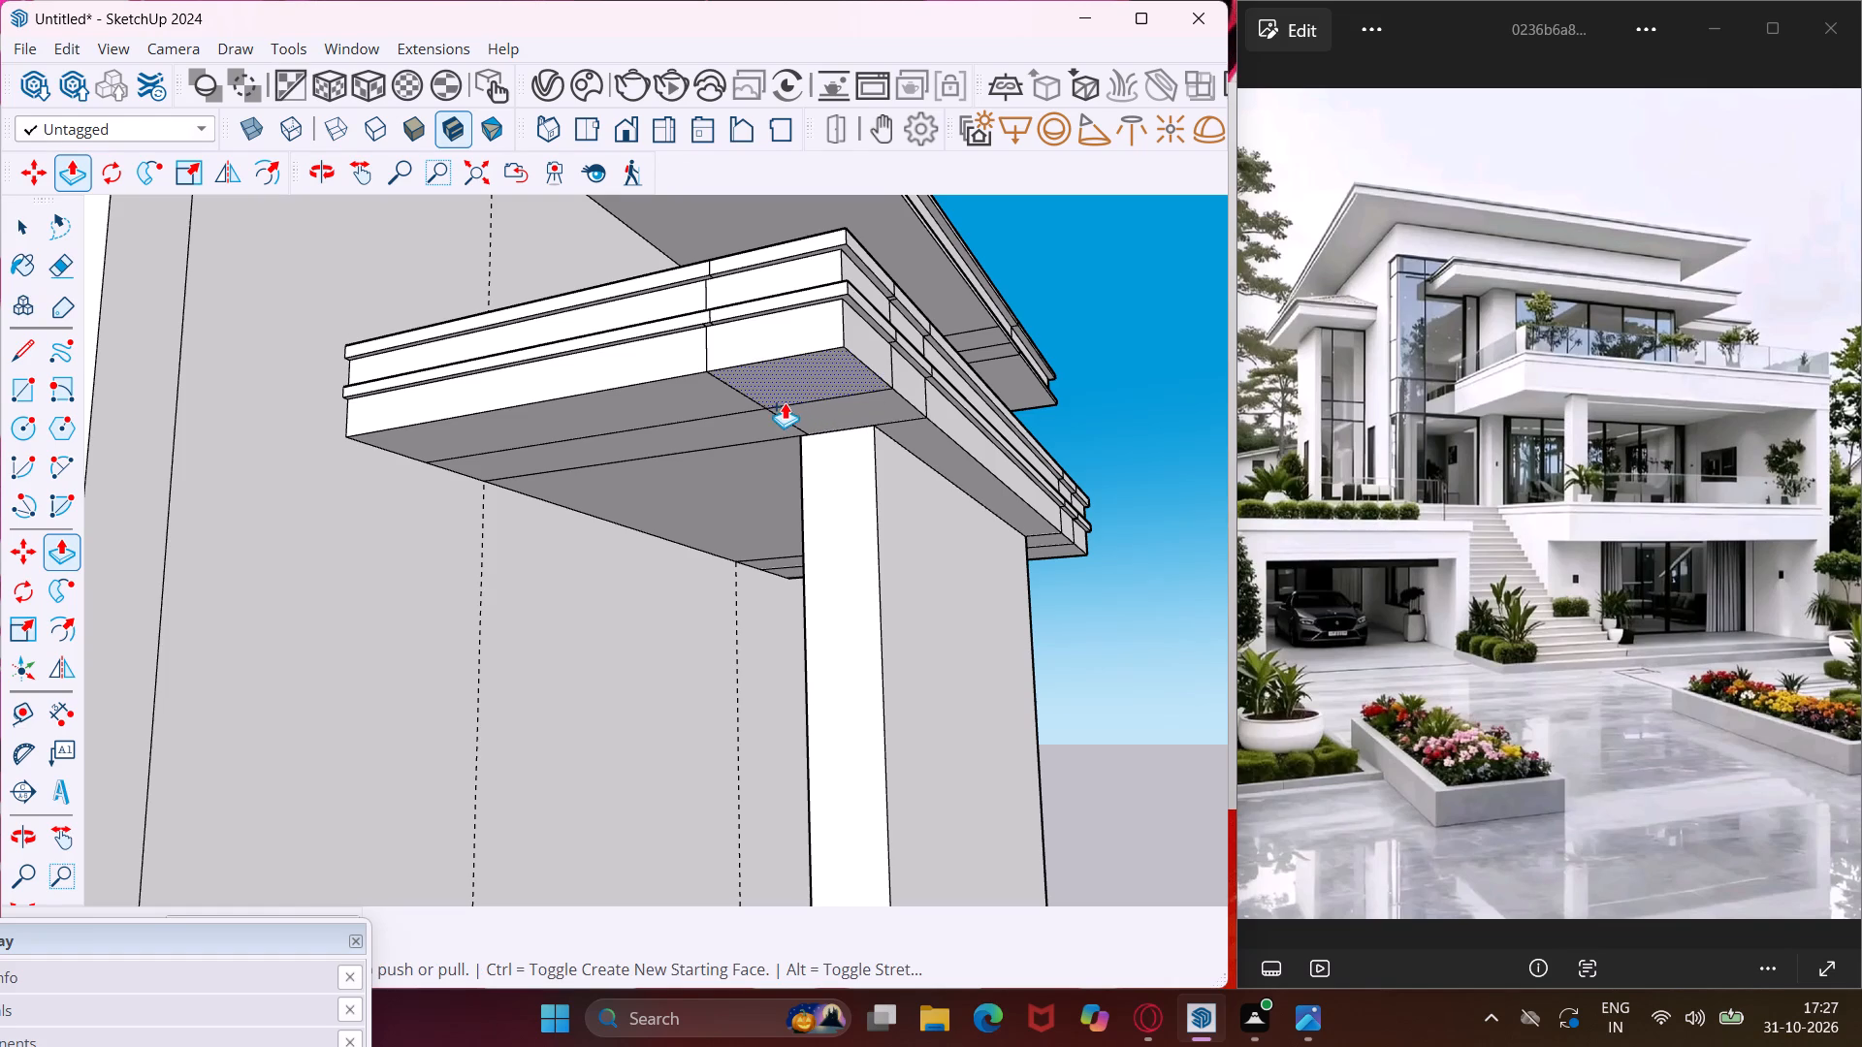
Examine the peaked roof and the tall wall beneath it from several sides and in the context of the whole villa.
scroll(720, 397, down, 14)
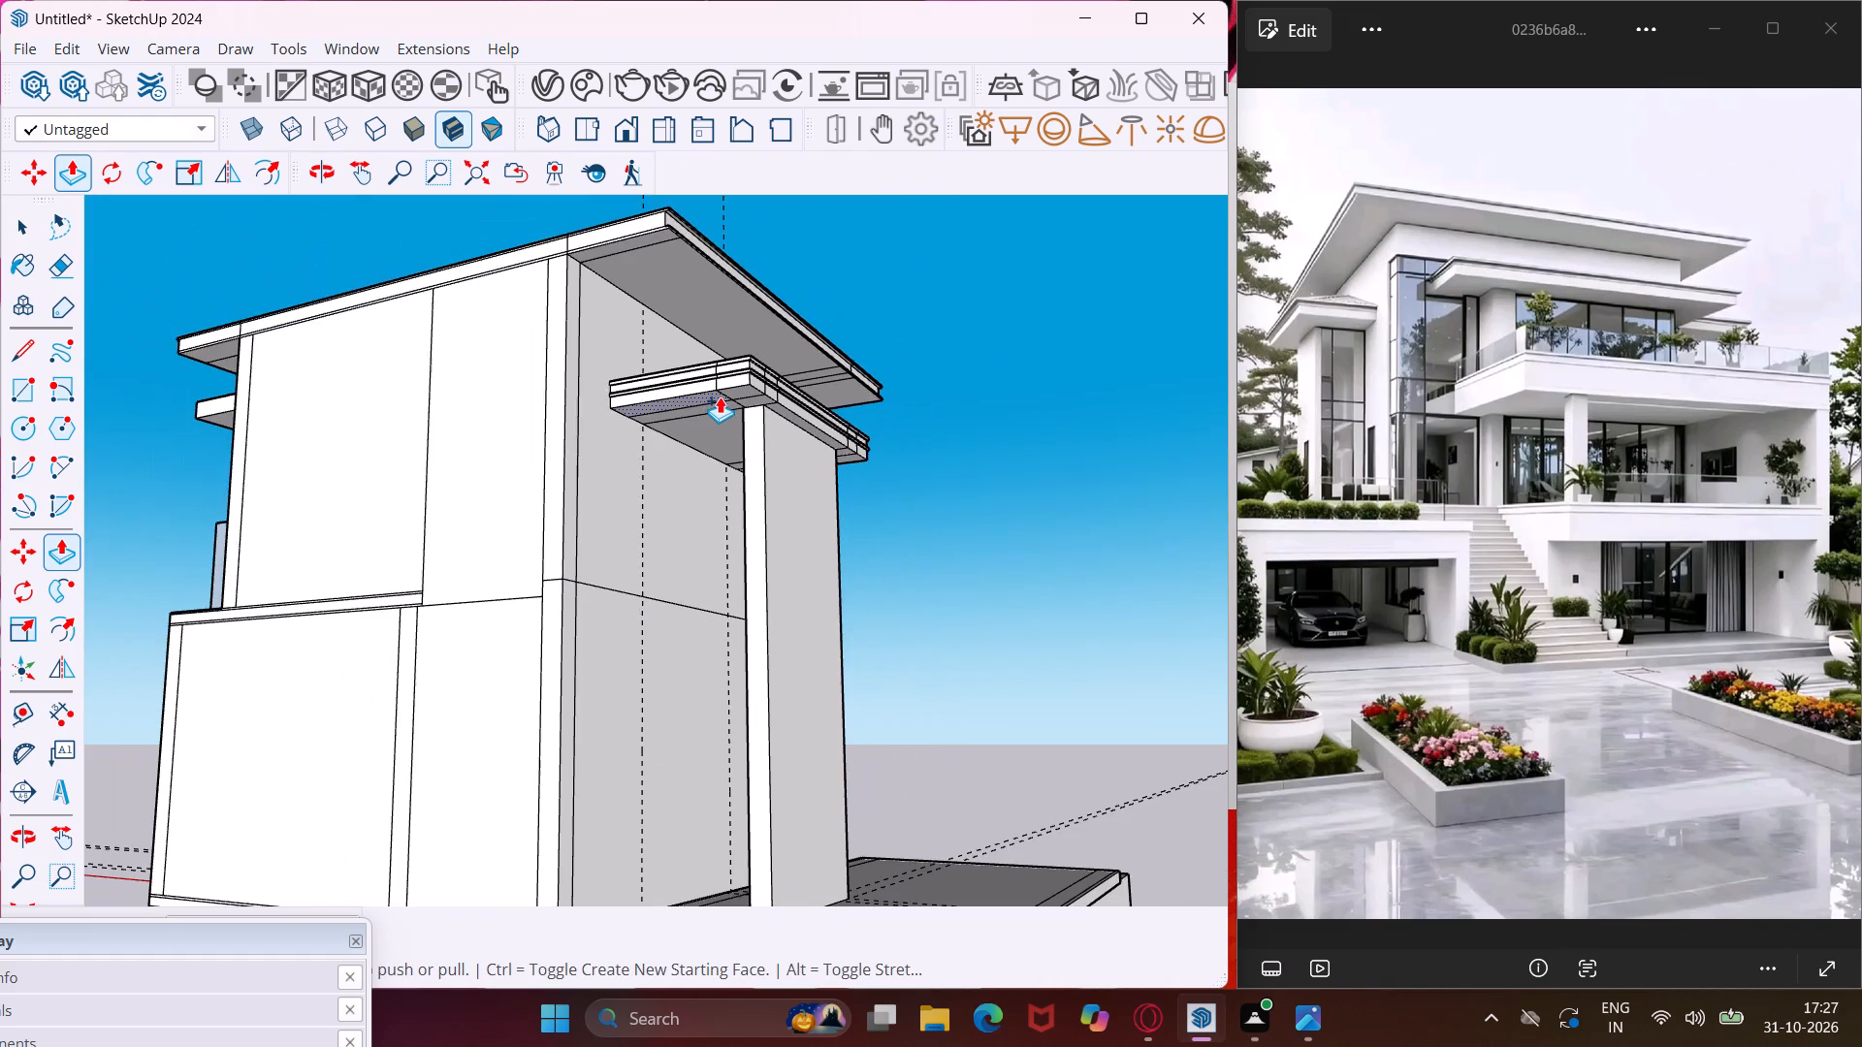
scroll(720, 397, down, 4)
middle_drag(716, 398, 468, 590)
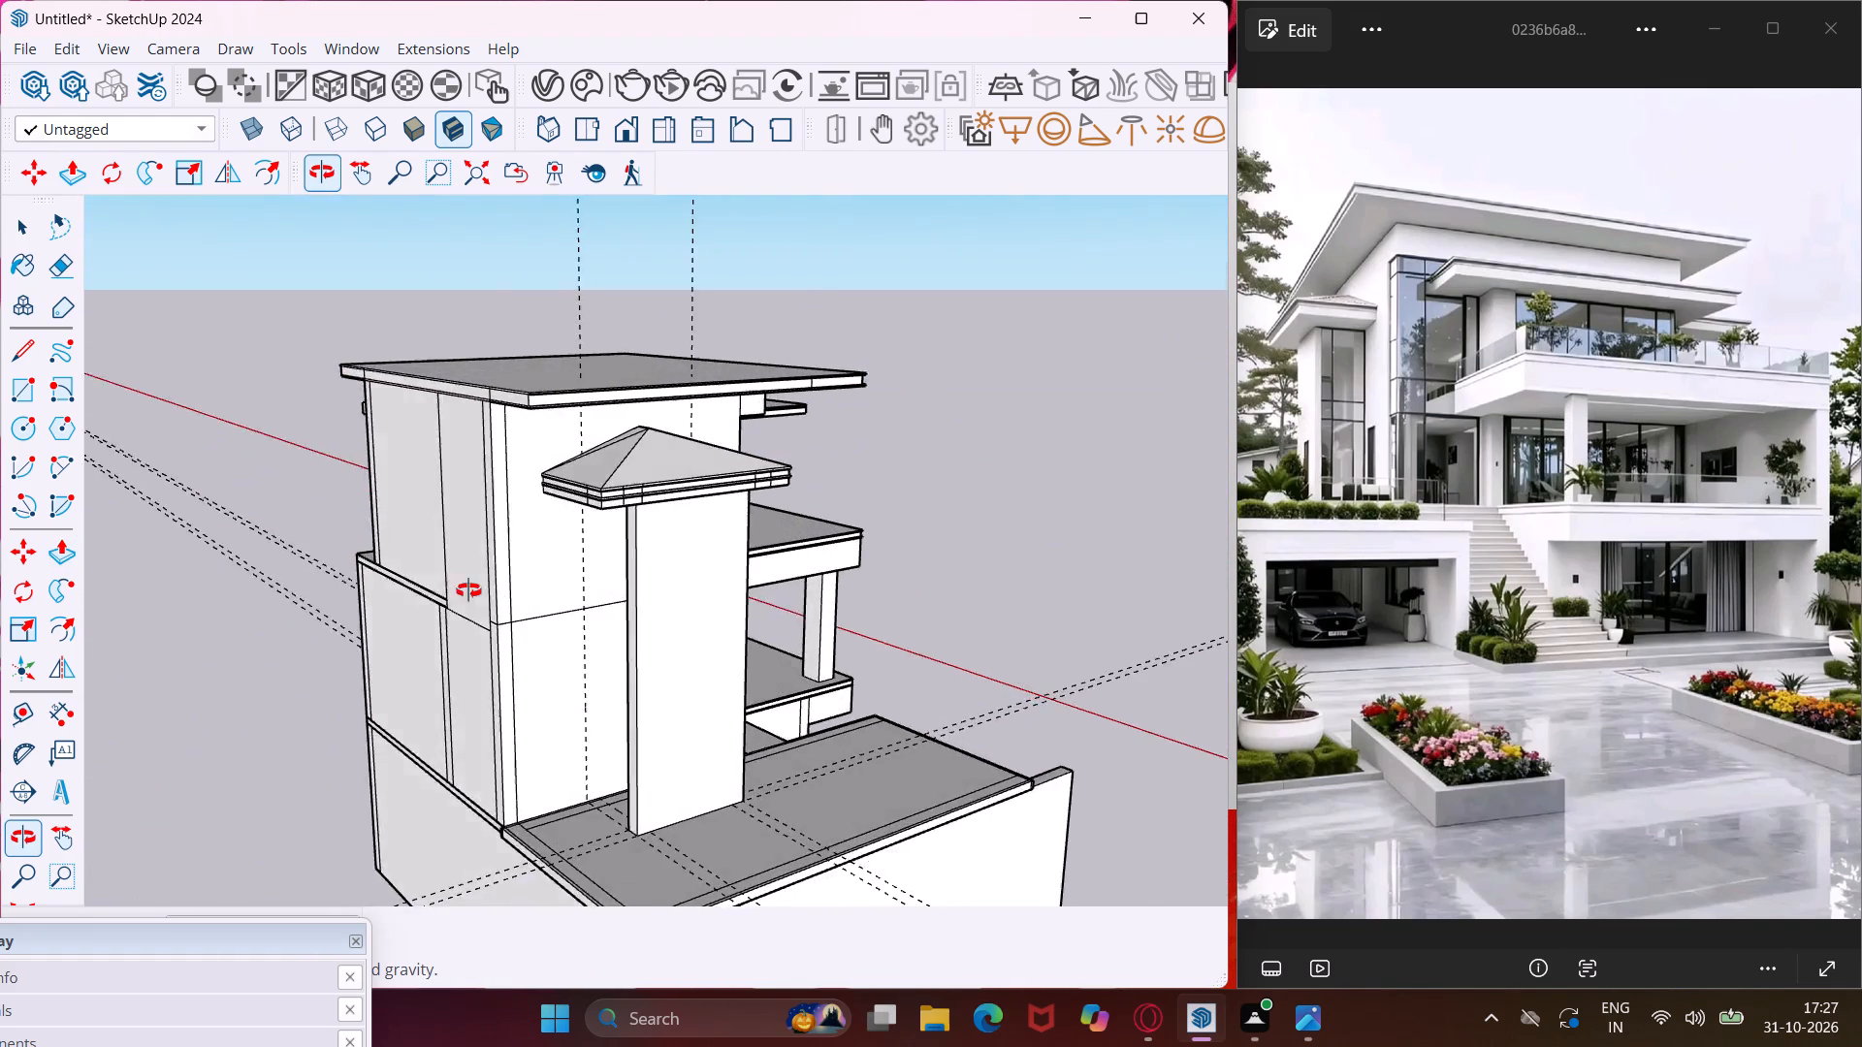
middle_drag(468, 590, 165, 672)
middle_drag(576, 783, 255, 678)
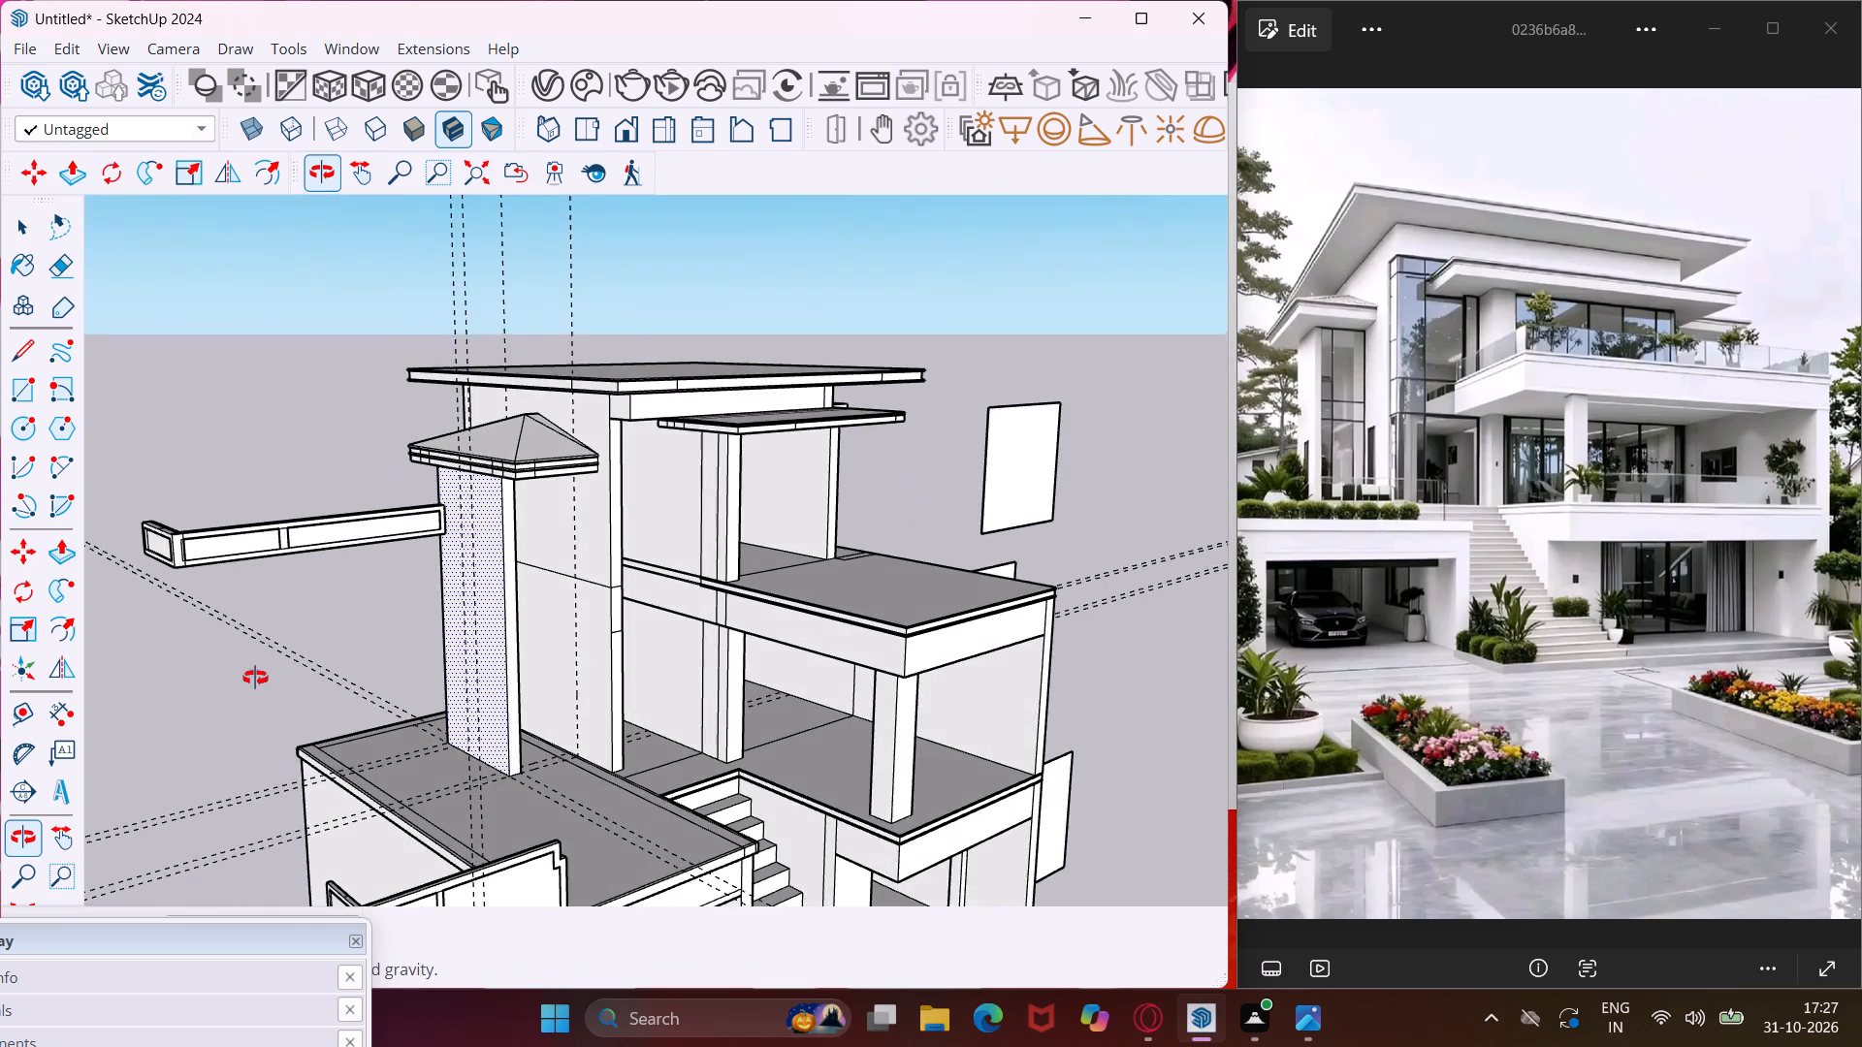
middle_drag(255, 678, 255, 675)
scroll(554, 525, up, 4)
middle_drag(538, 507, 418, 332)
scroll(532, 503, up, 1)
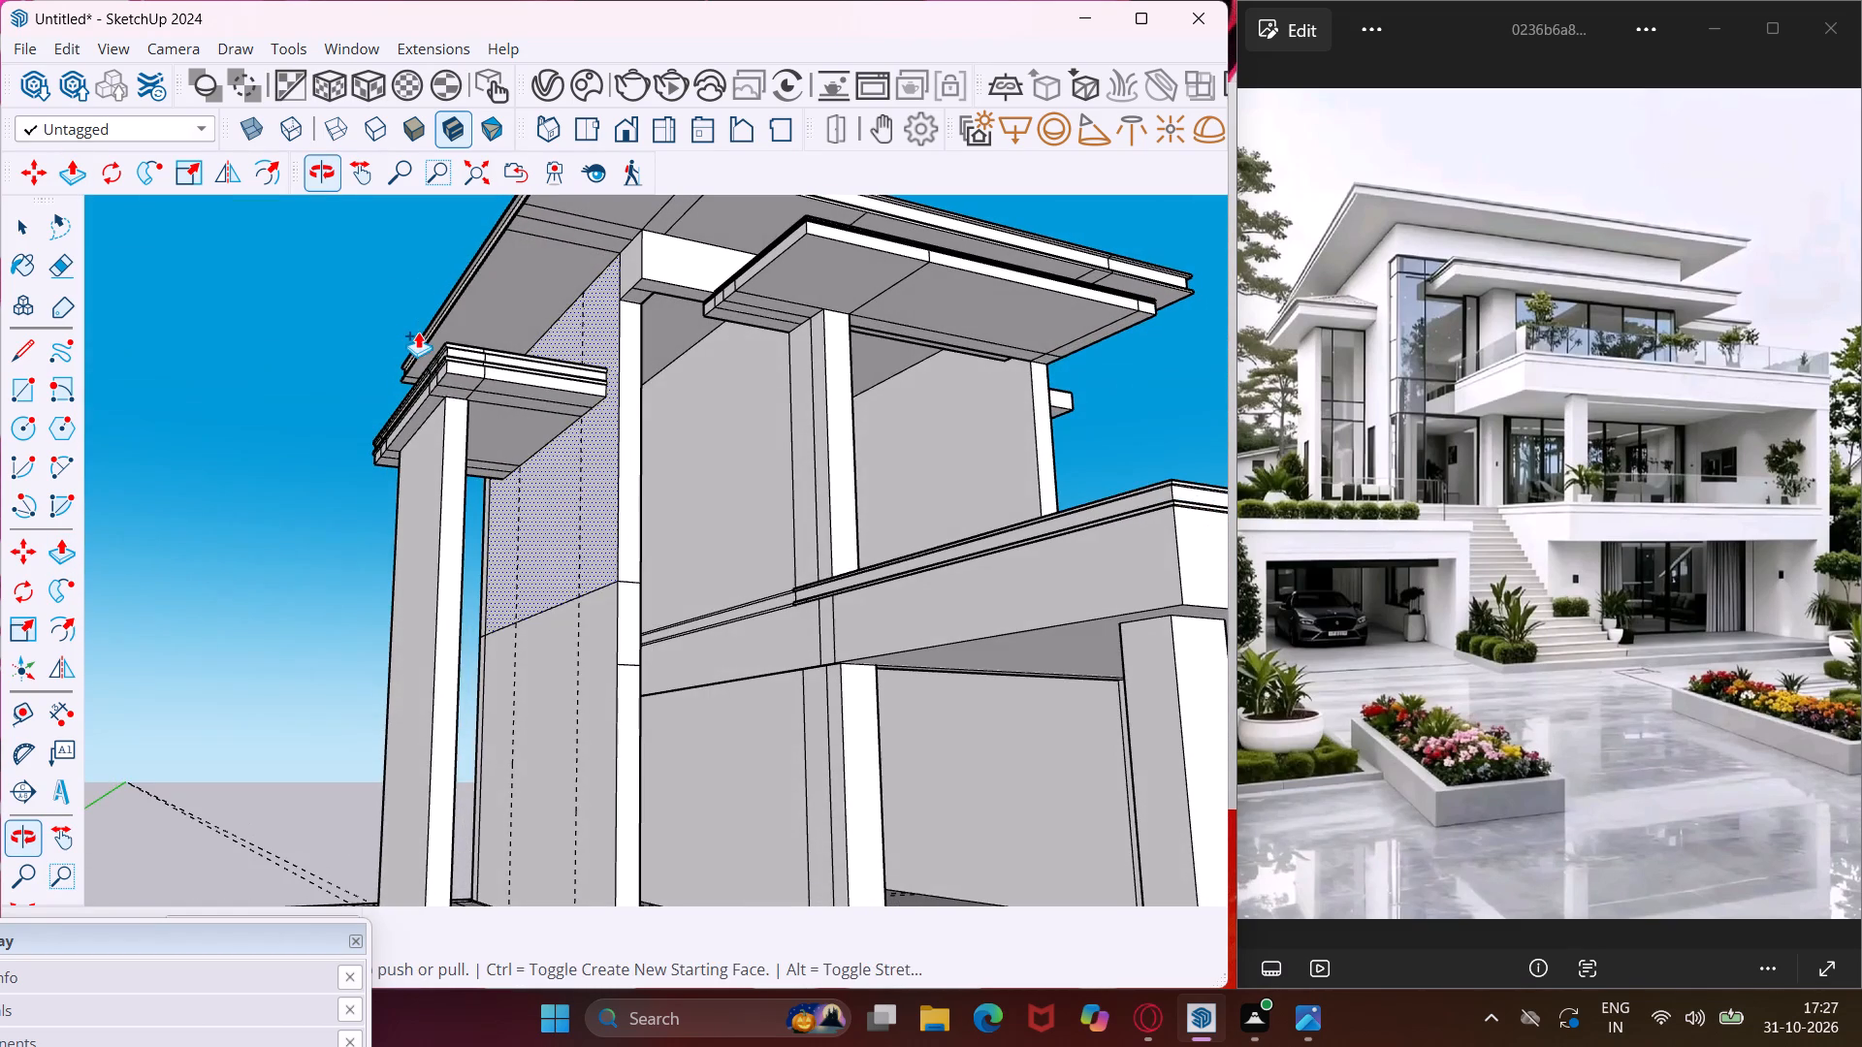
scroll(493, 522, down, 14)
middle_drag(492, 556, 413, 853)
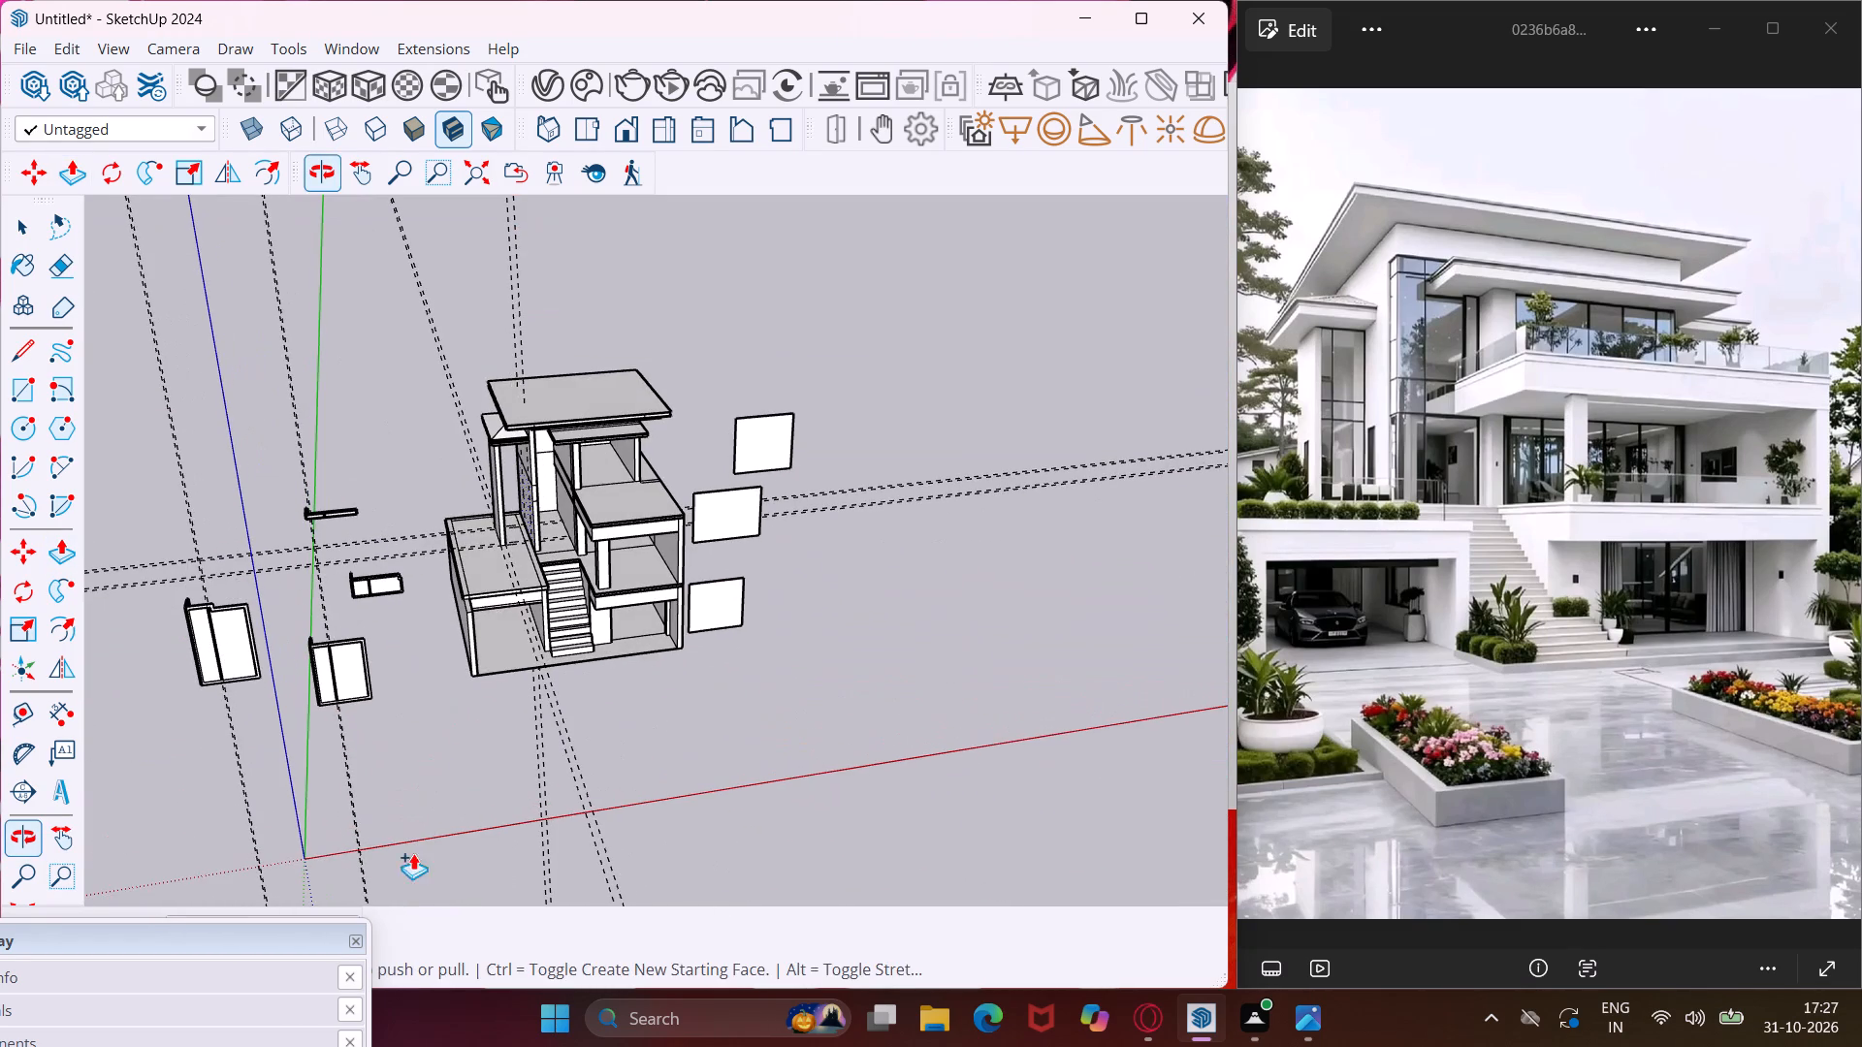
key(Escape)
key(space)
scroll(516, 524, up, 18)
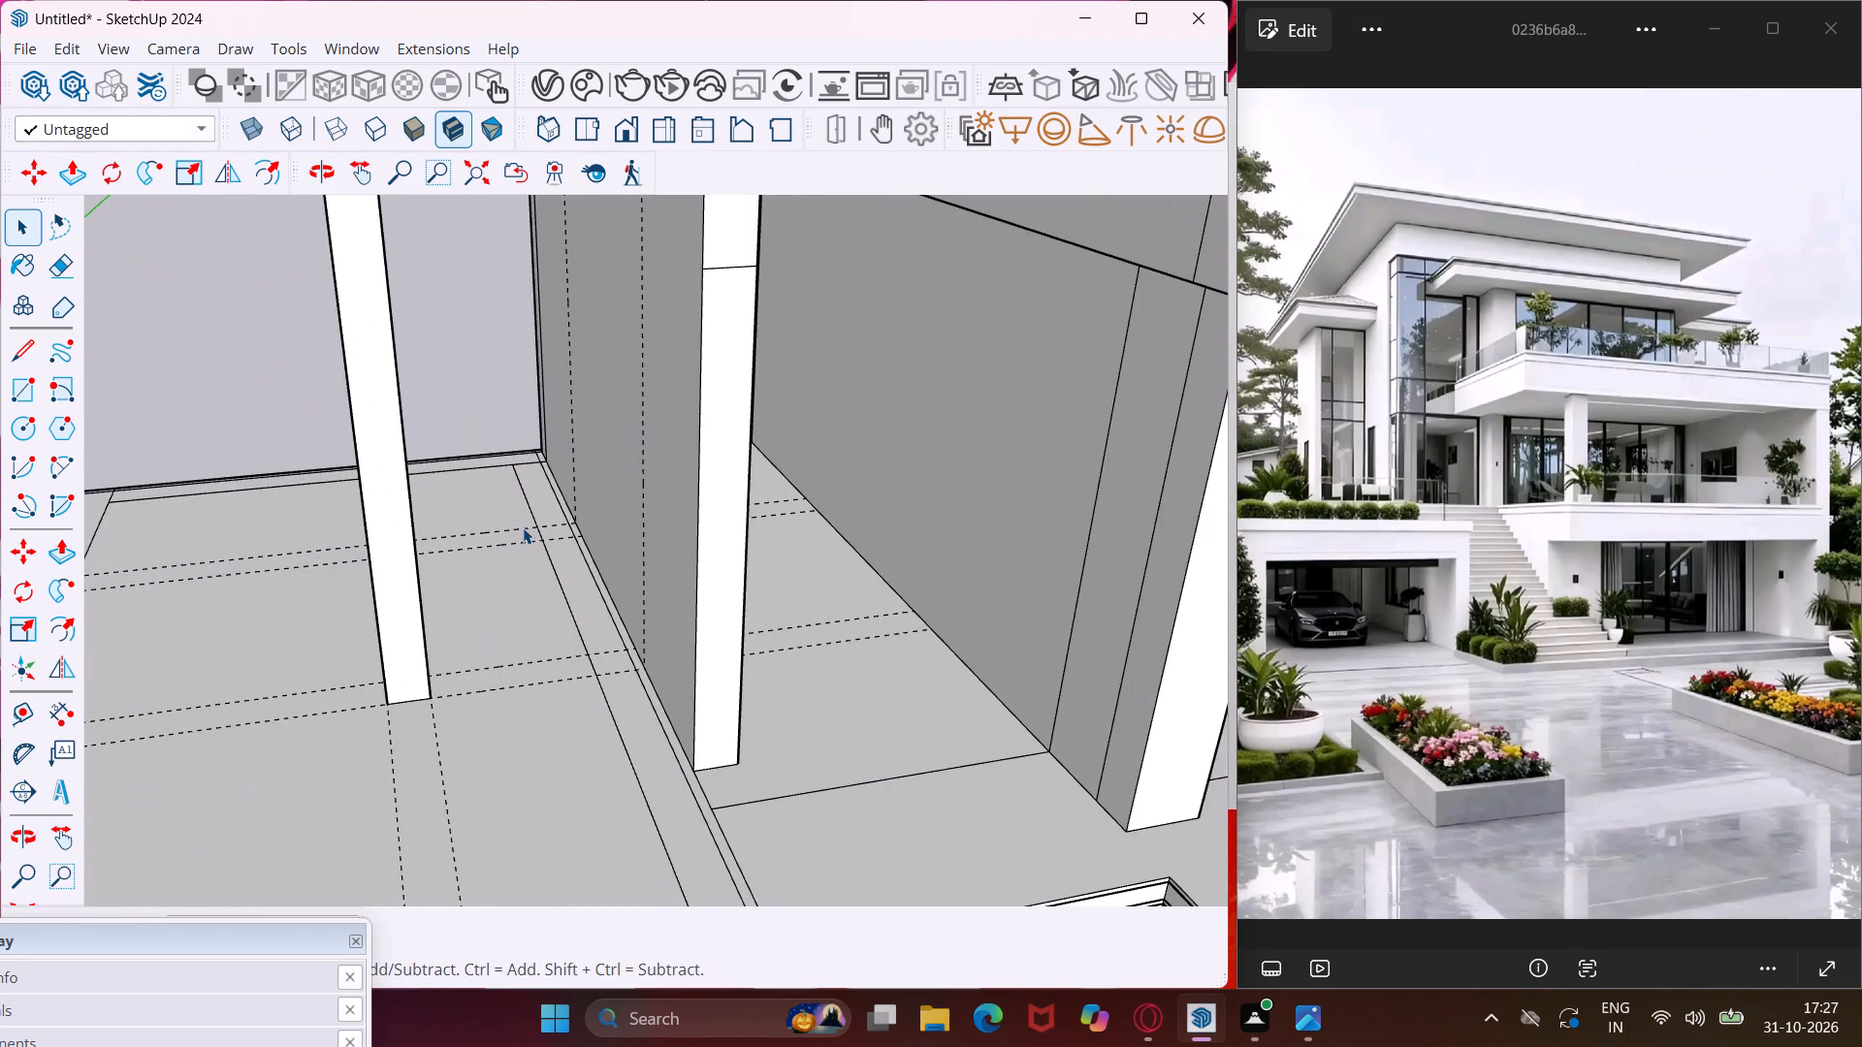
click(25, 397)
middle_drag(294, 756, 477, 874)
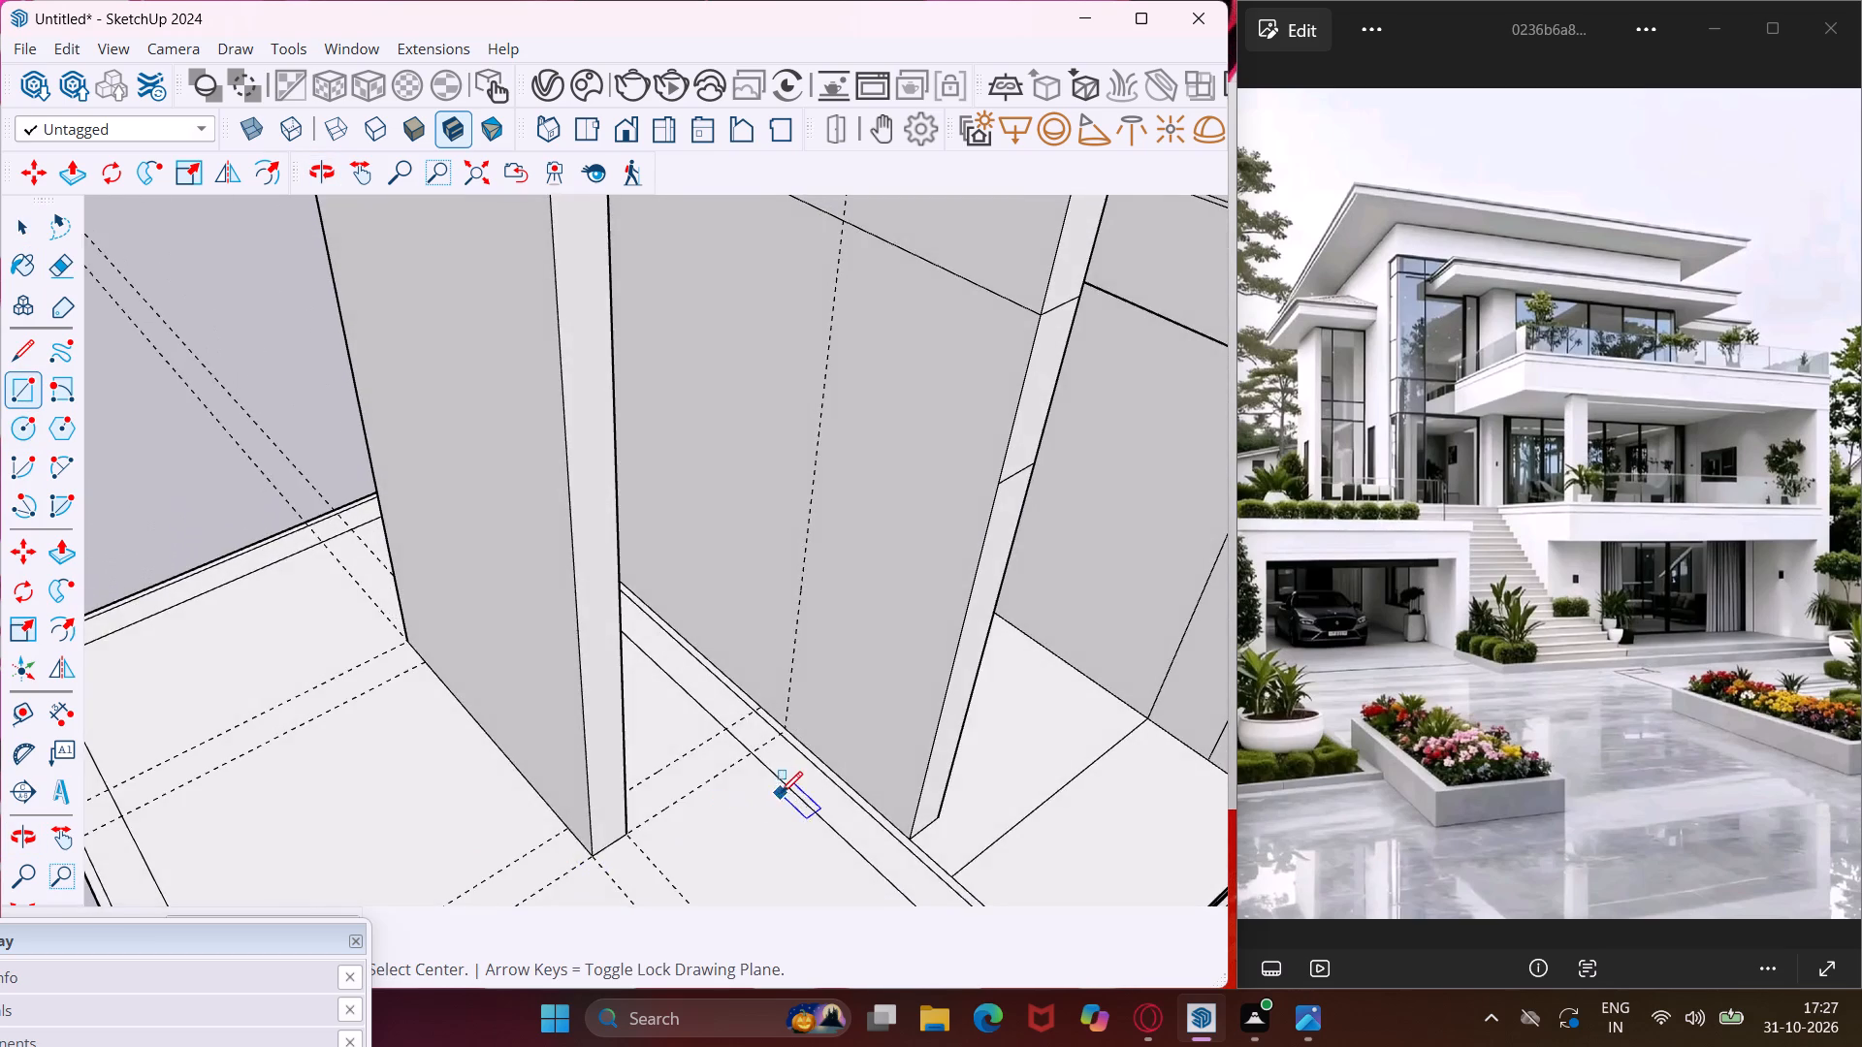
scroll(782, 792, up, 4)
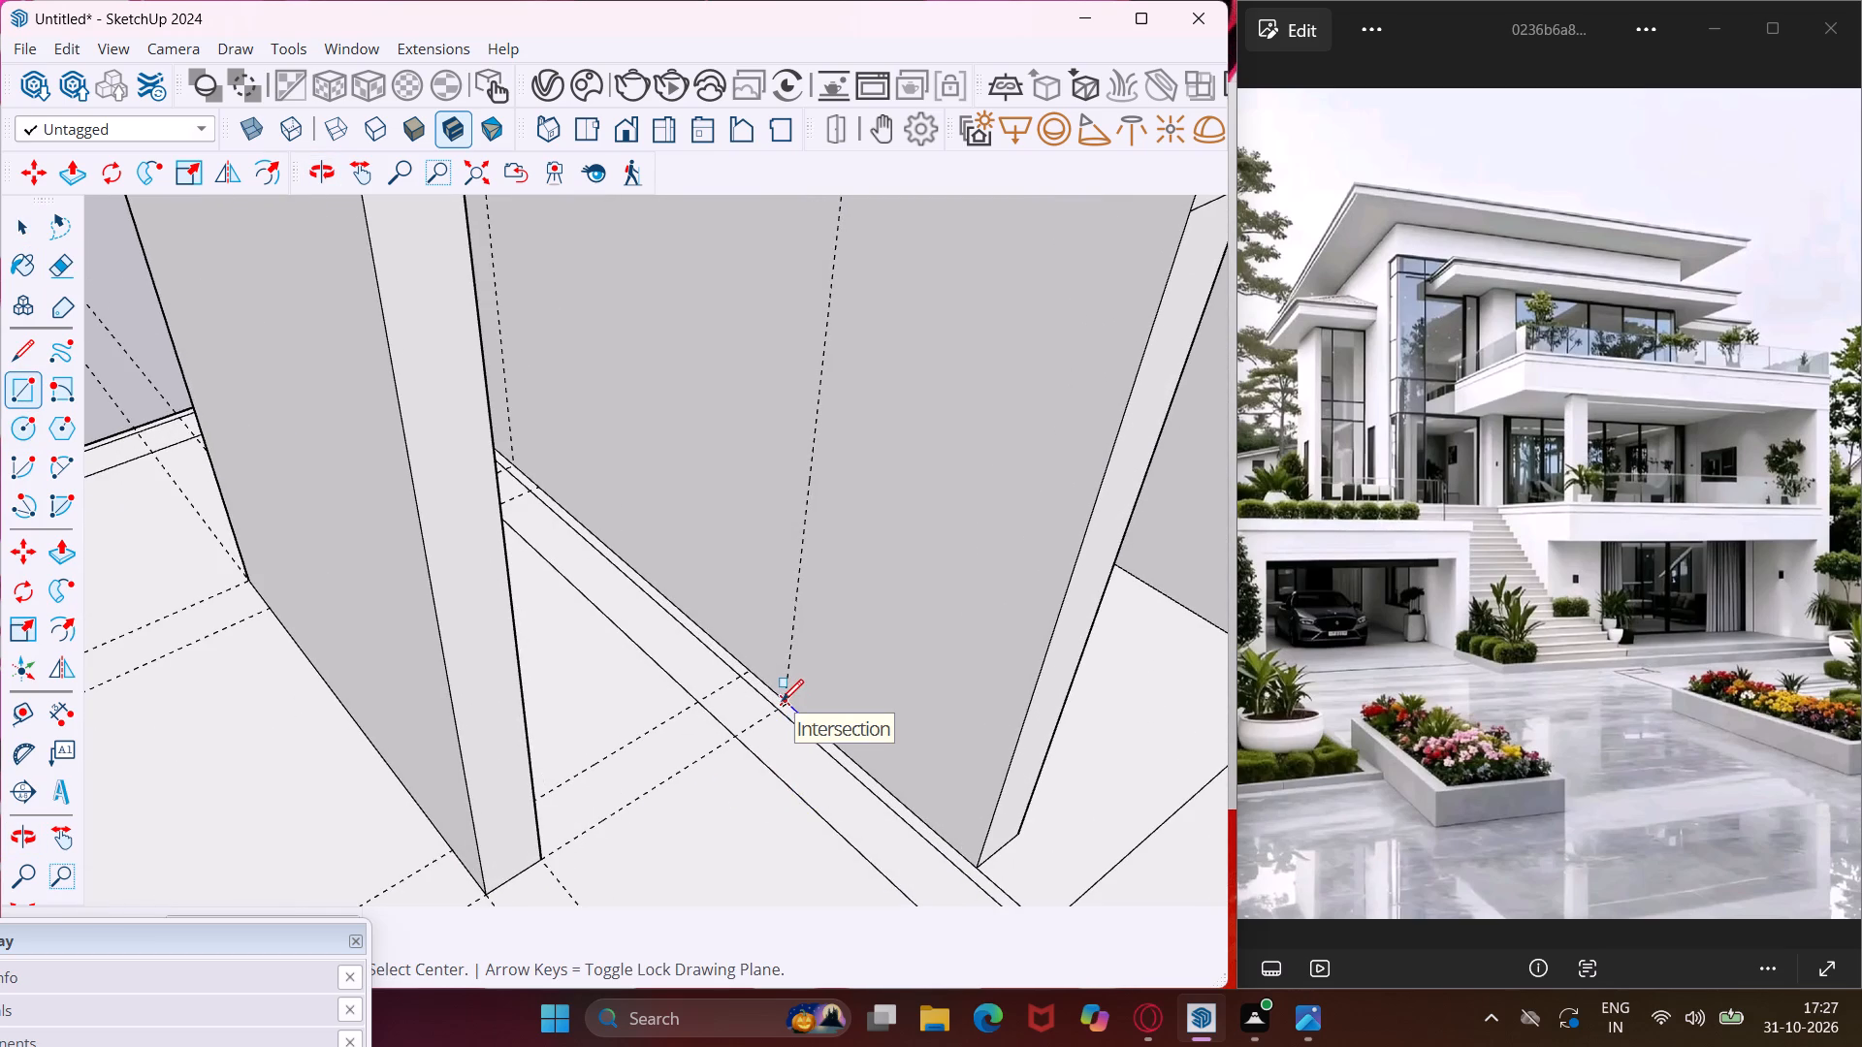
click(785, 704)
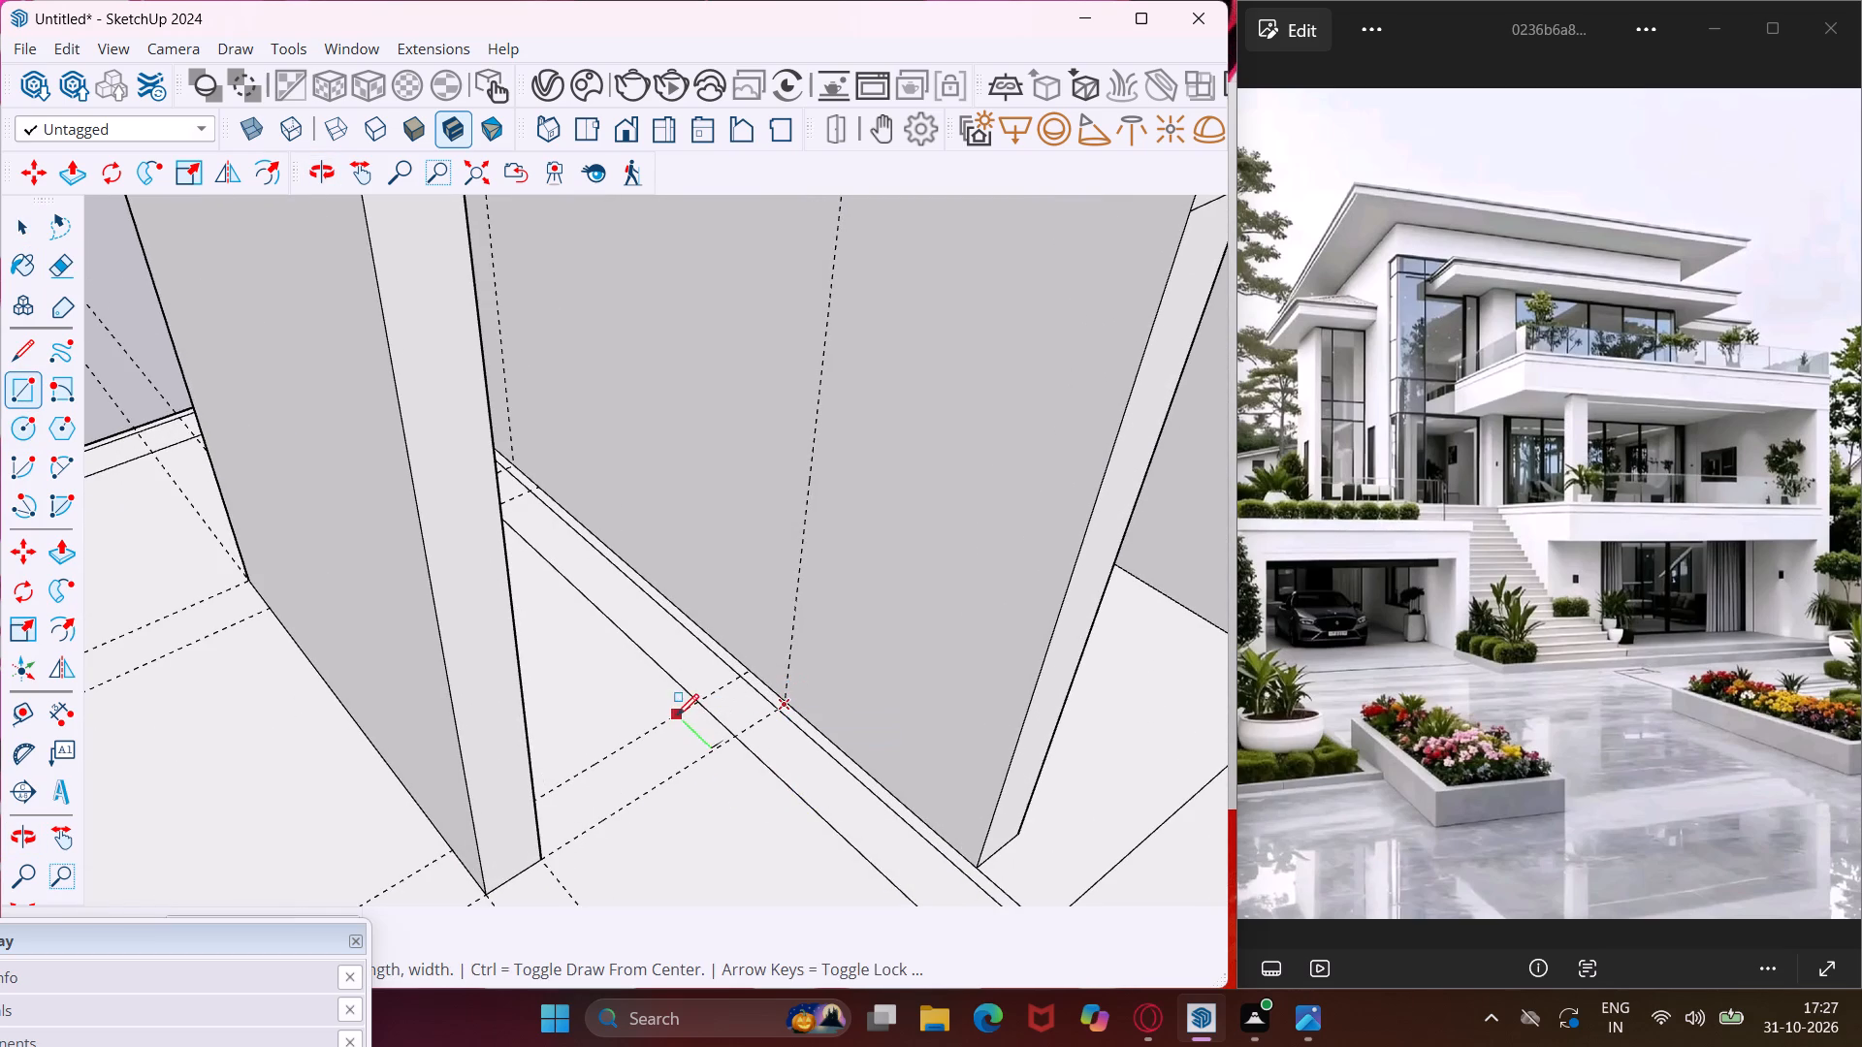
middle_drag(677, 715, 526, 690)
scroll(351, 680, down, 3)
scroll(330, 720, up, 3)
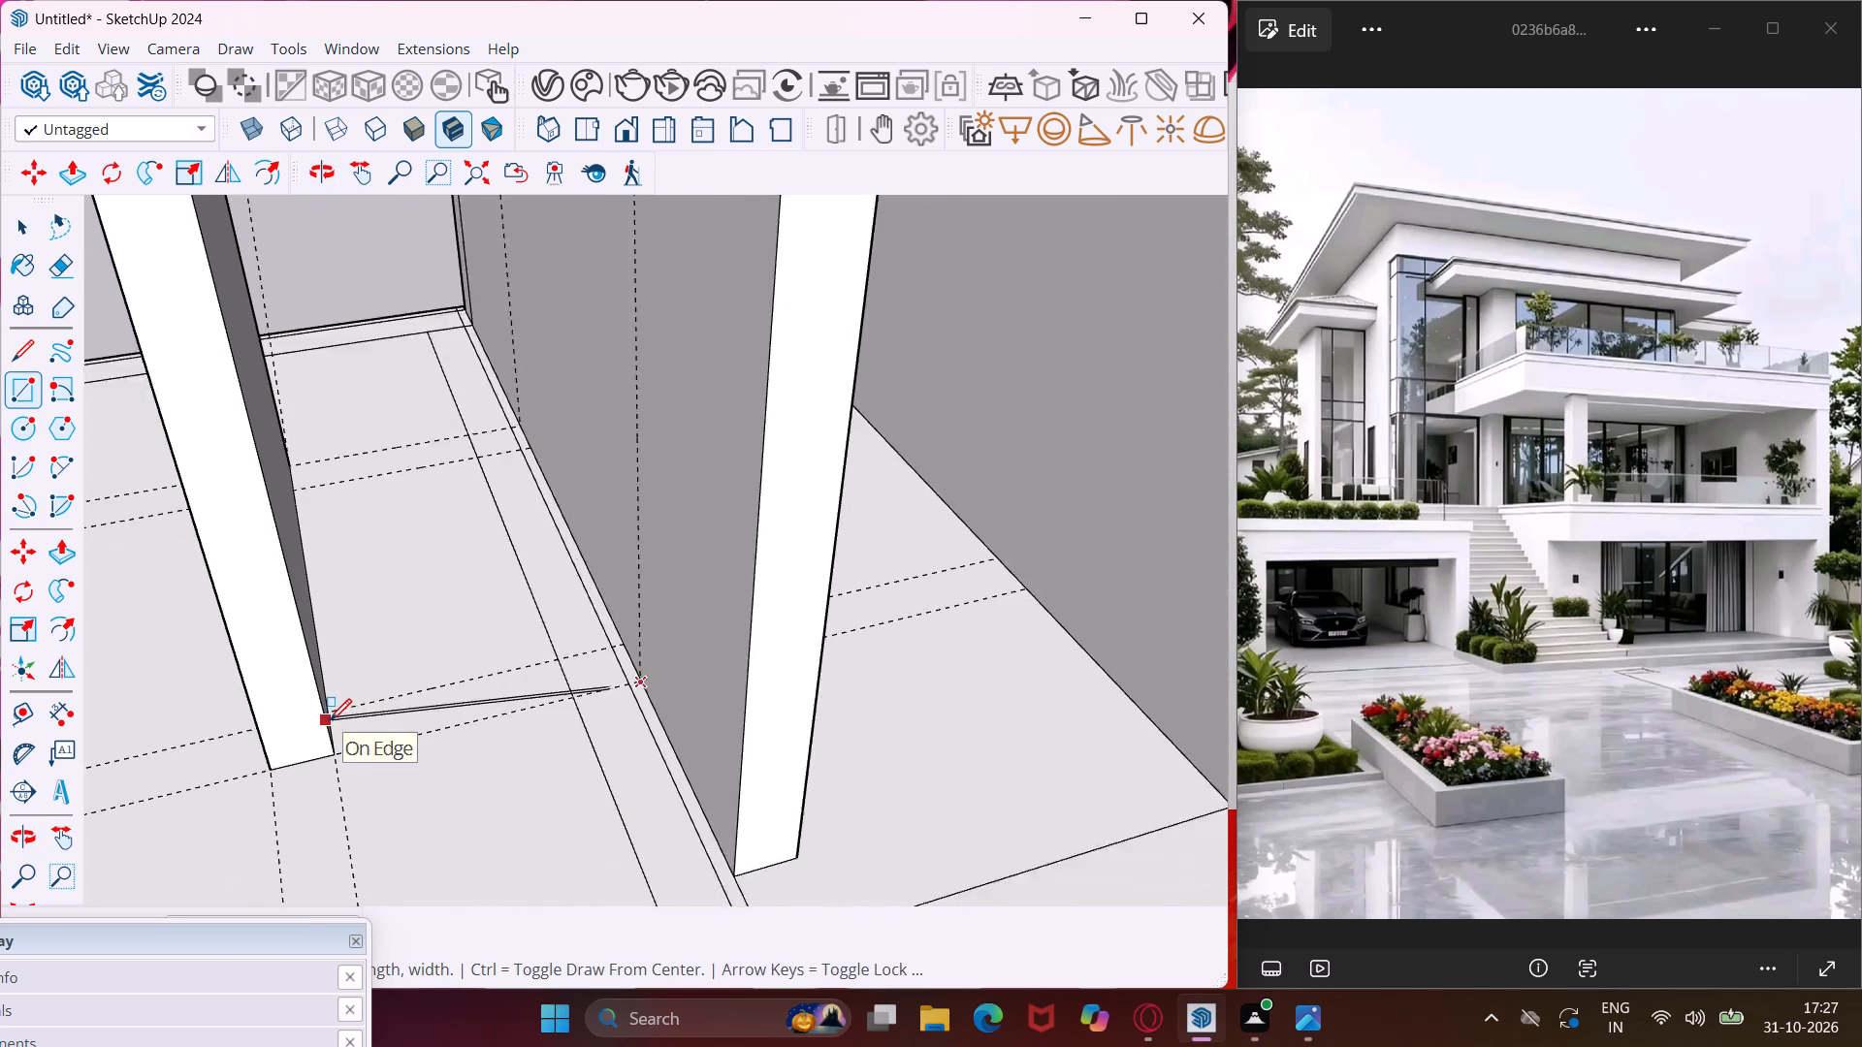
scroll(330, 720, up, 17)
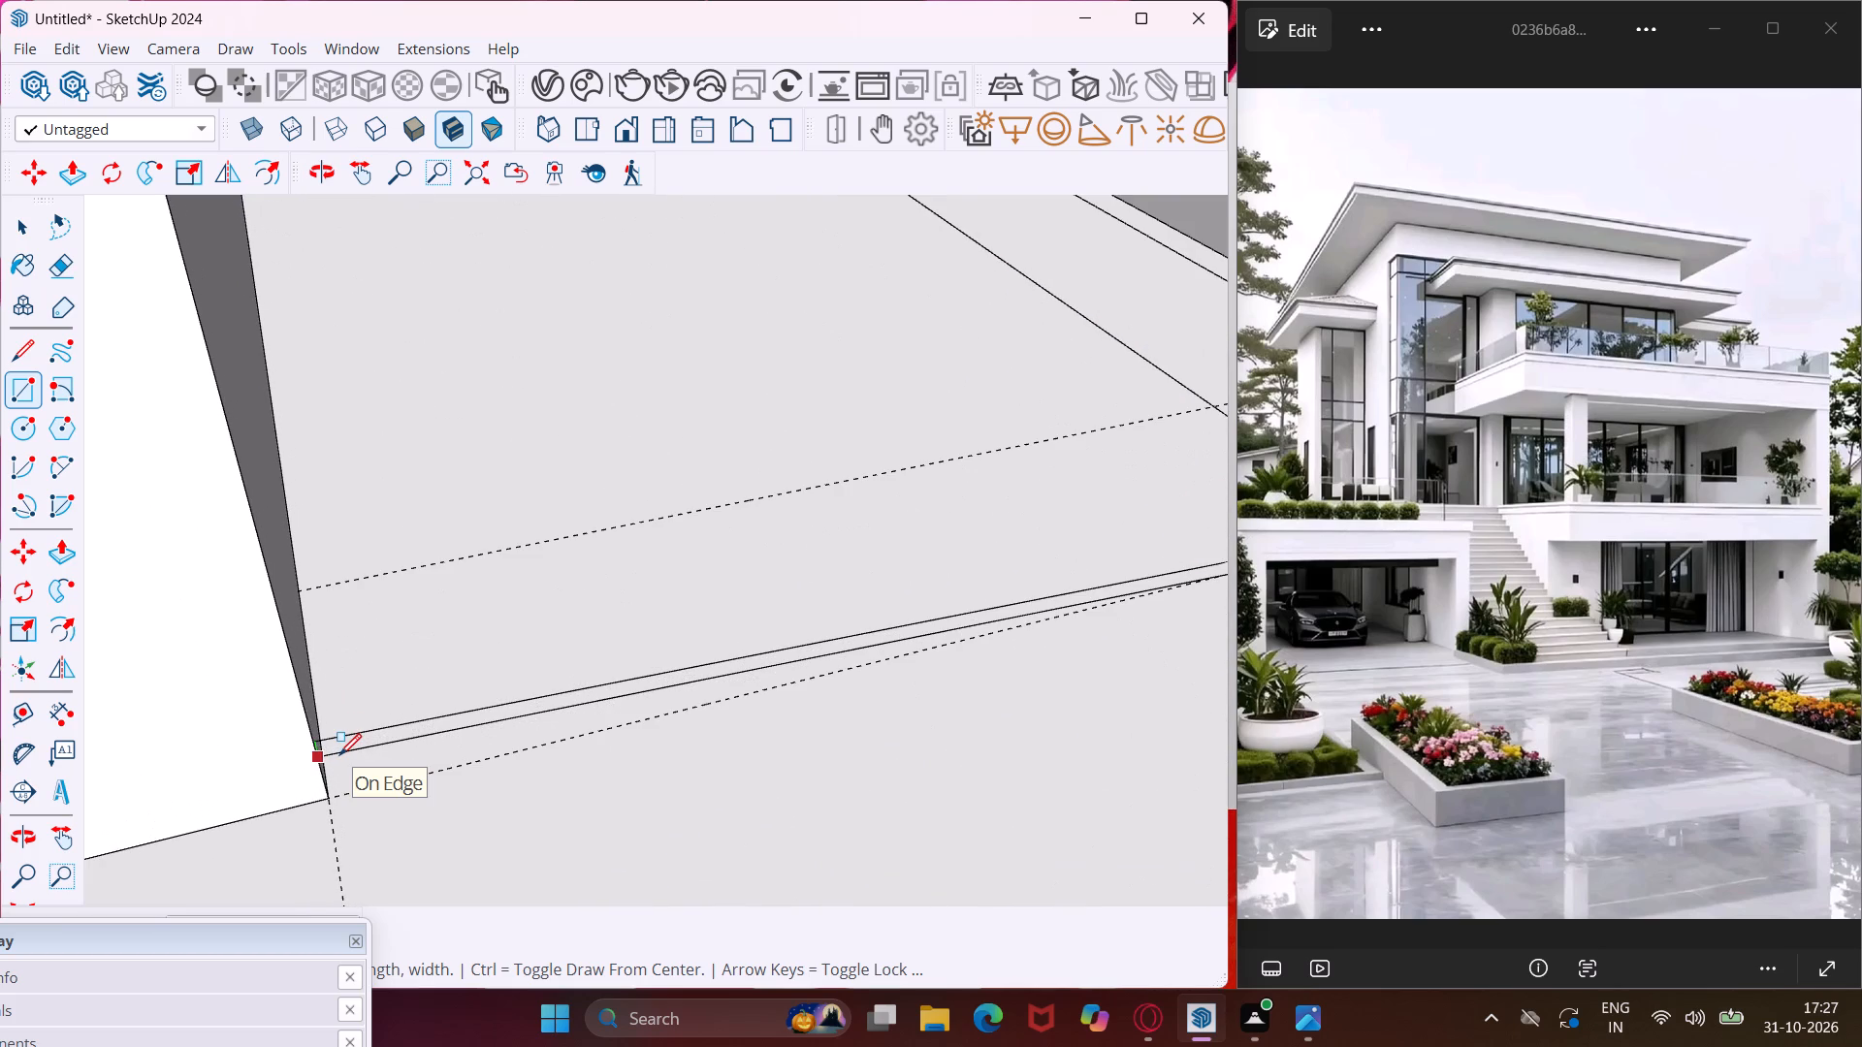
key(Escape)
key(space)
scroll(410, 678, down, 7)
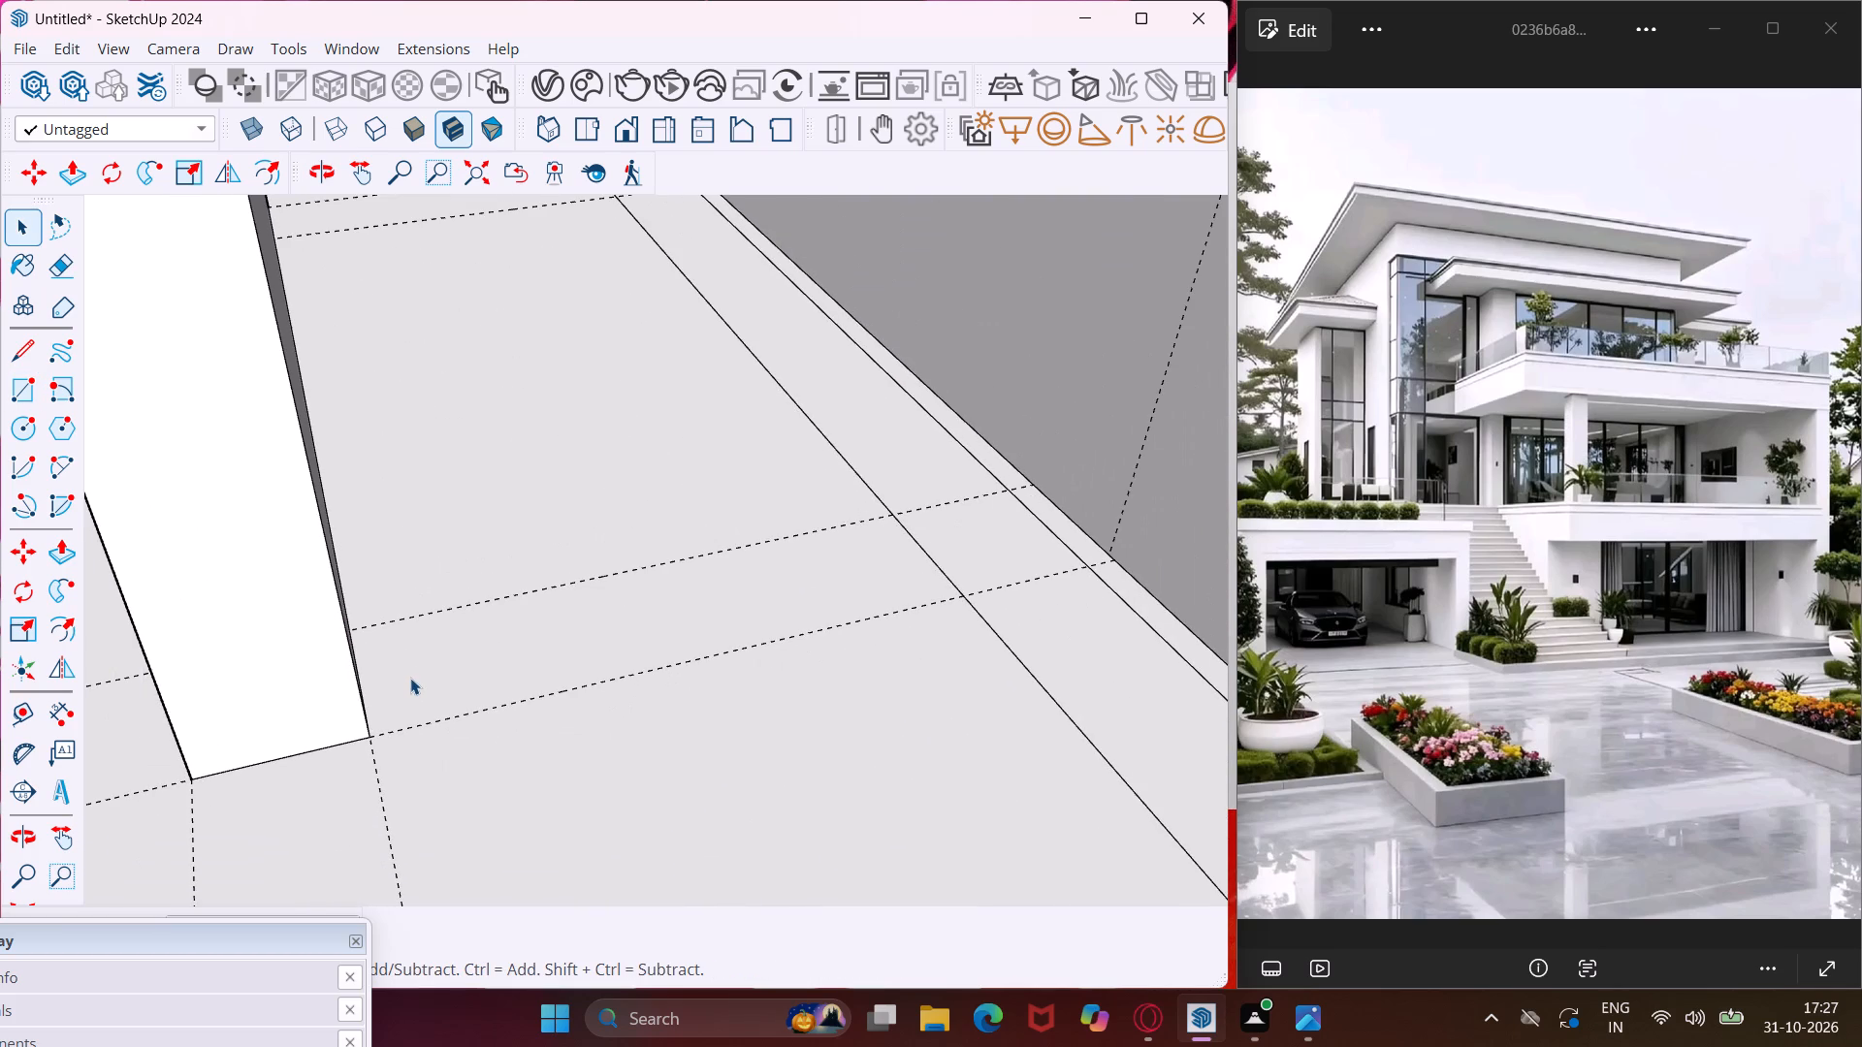
Draw two closely spaced parallel lines on the terrace floor from the tall wall's front corner to the main wall, outlining a narrow strip.
click(30, 354)
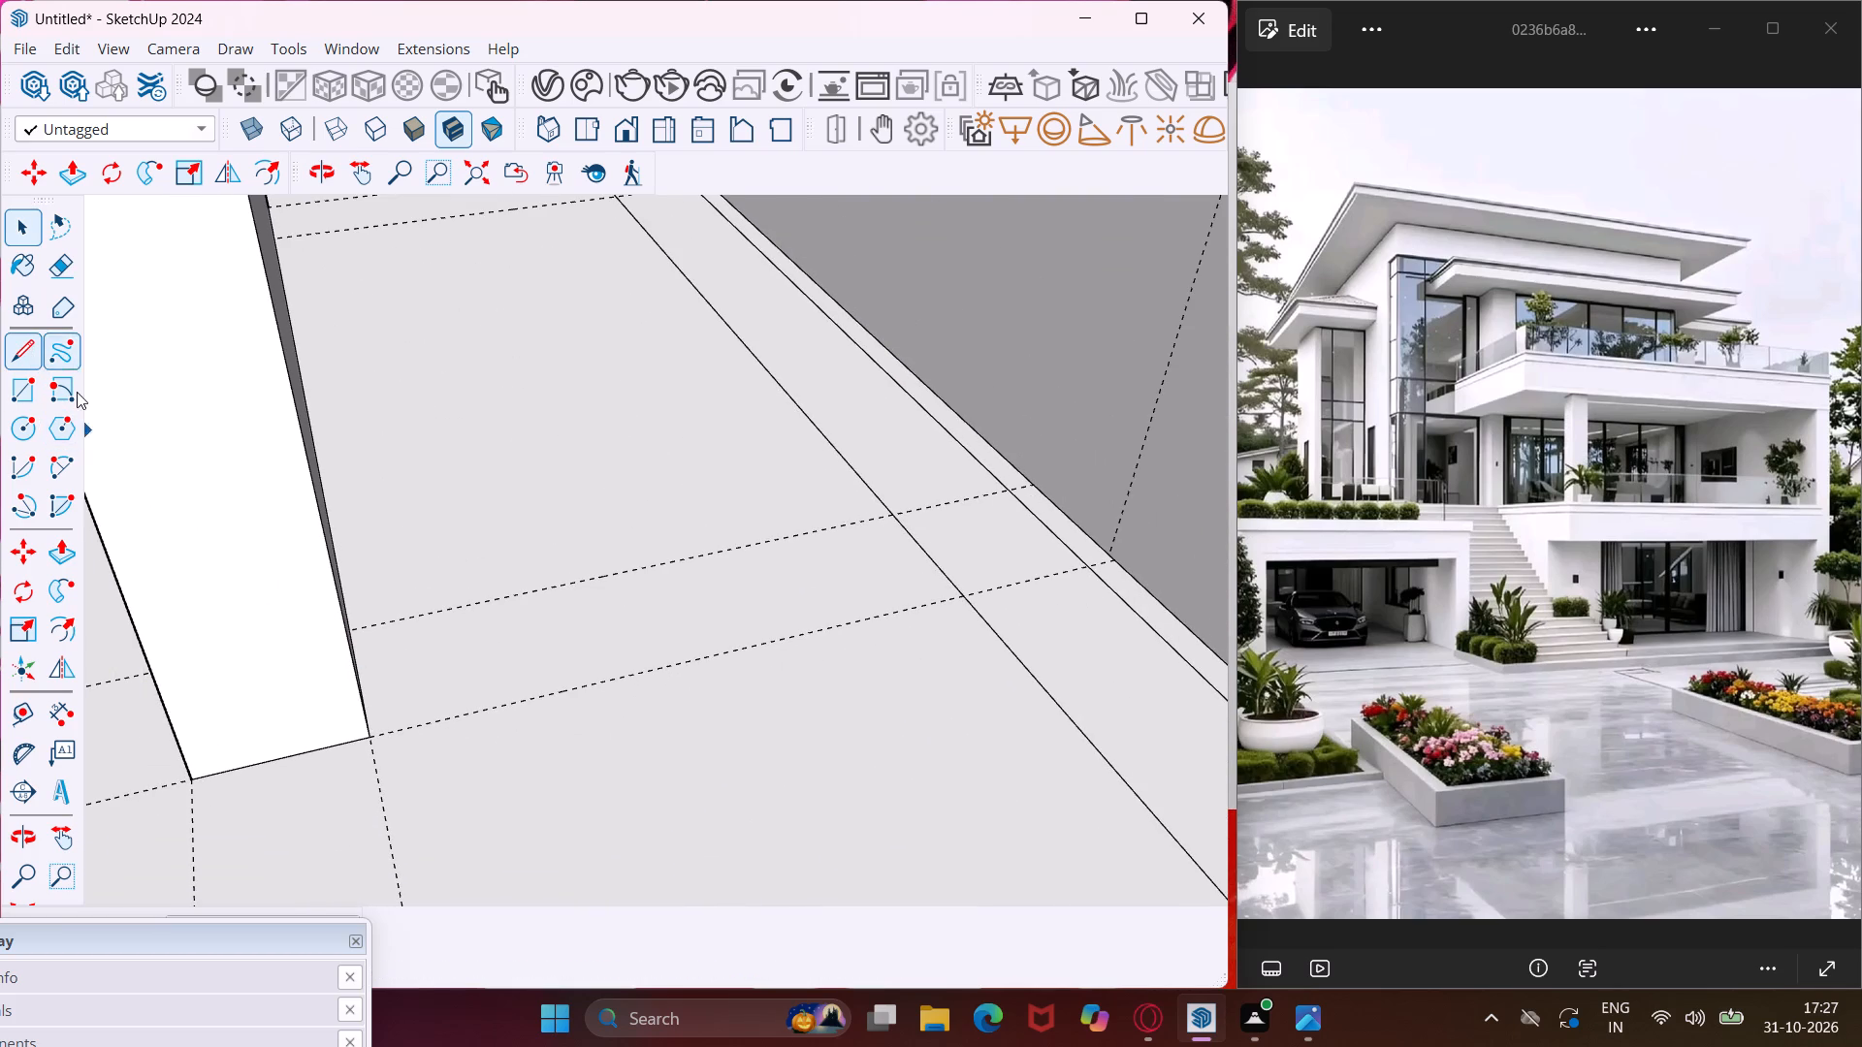
click(364, 738)
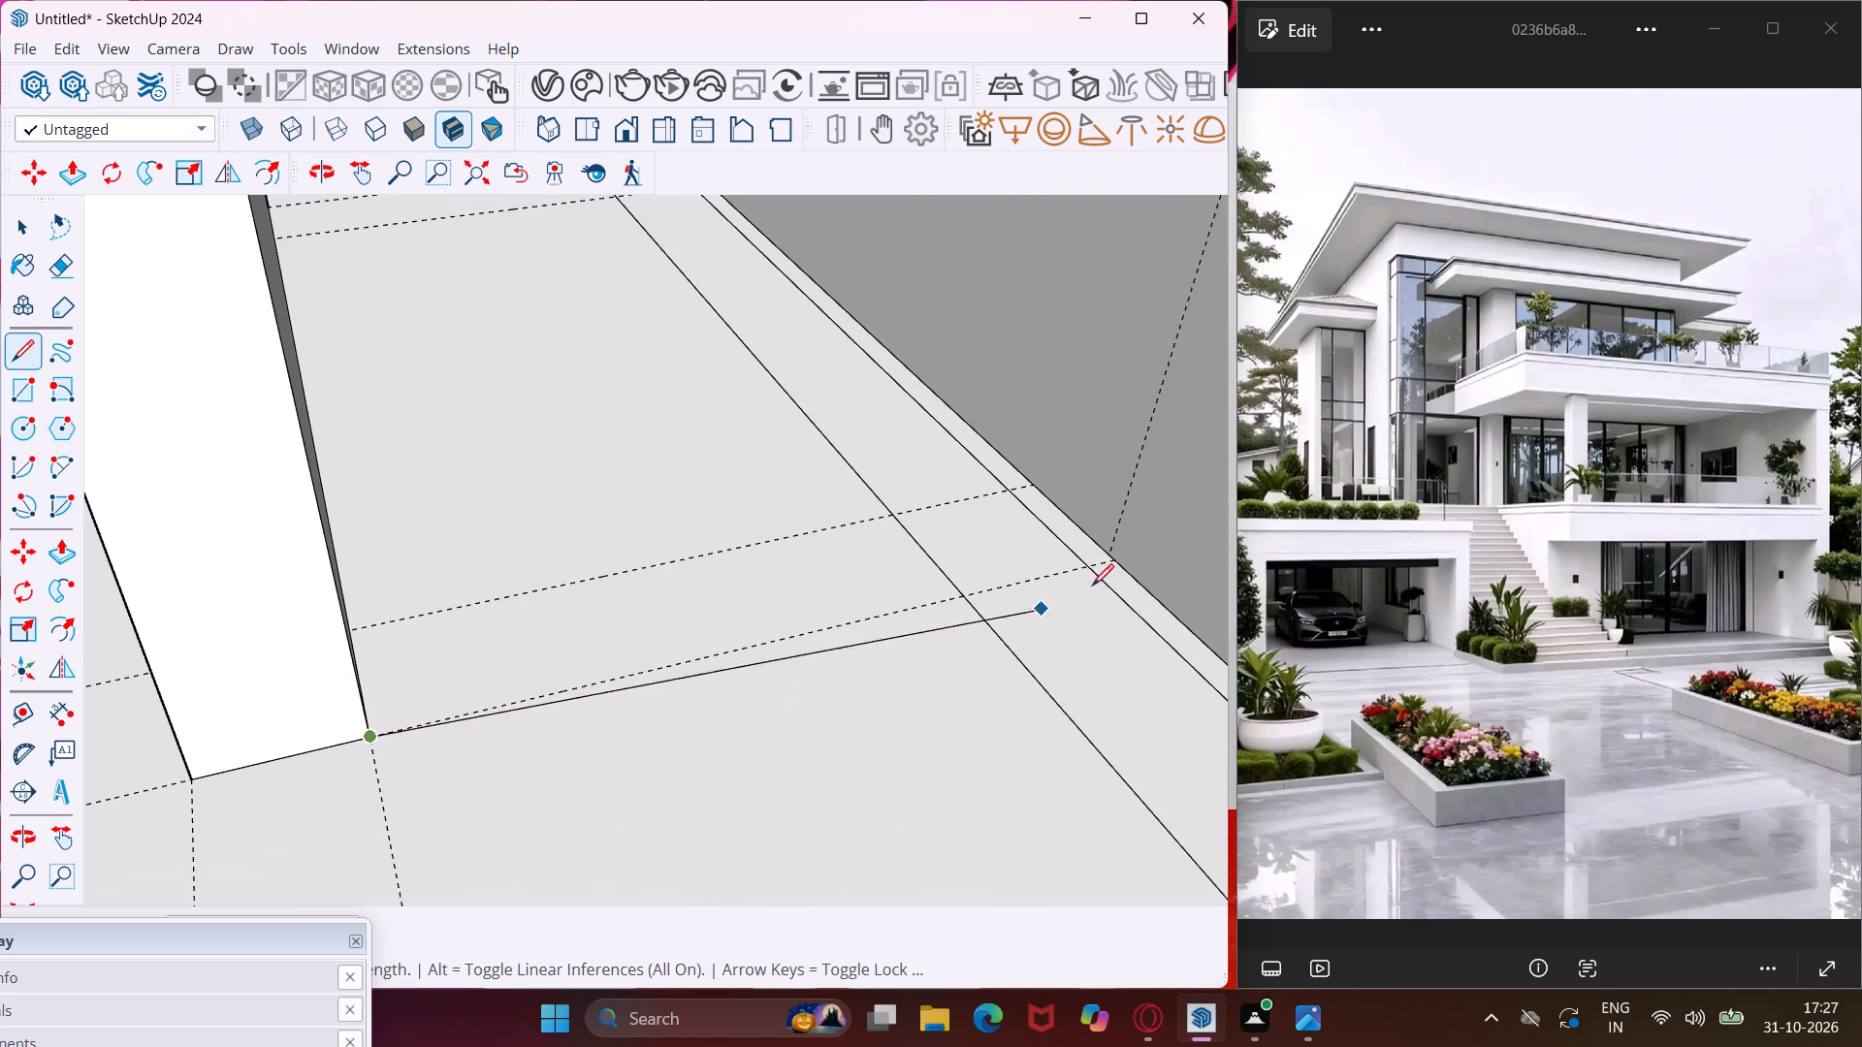
click(1127, 553)
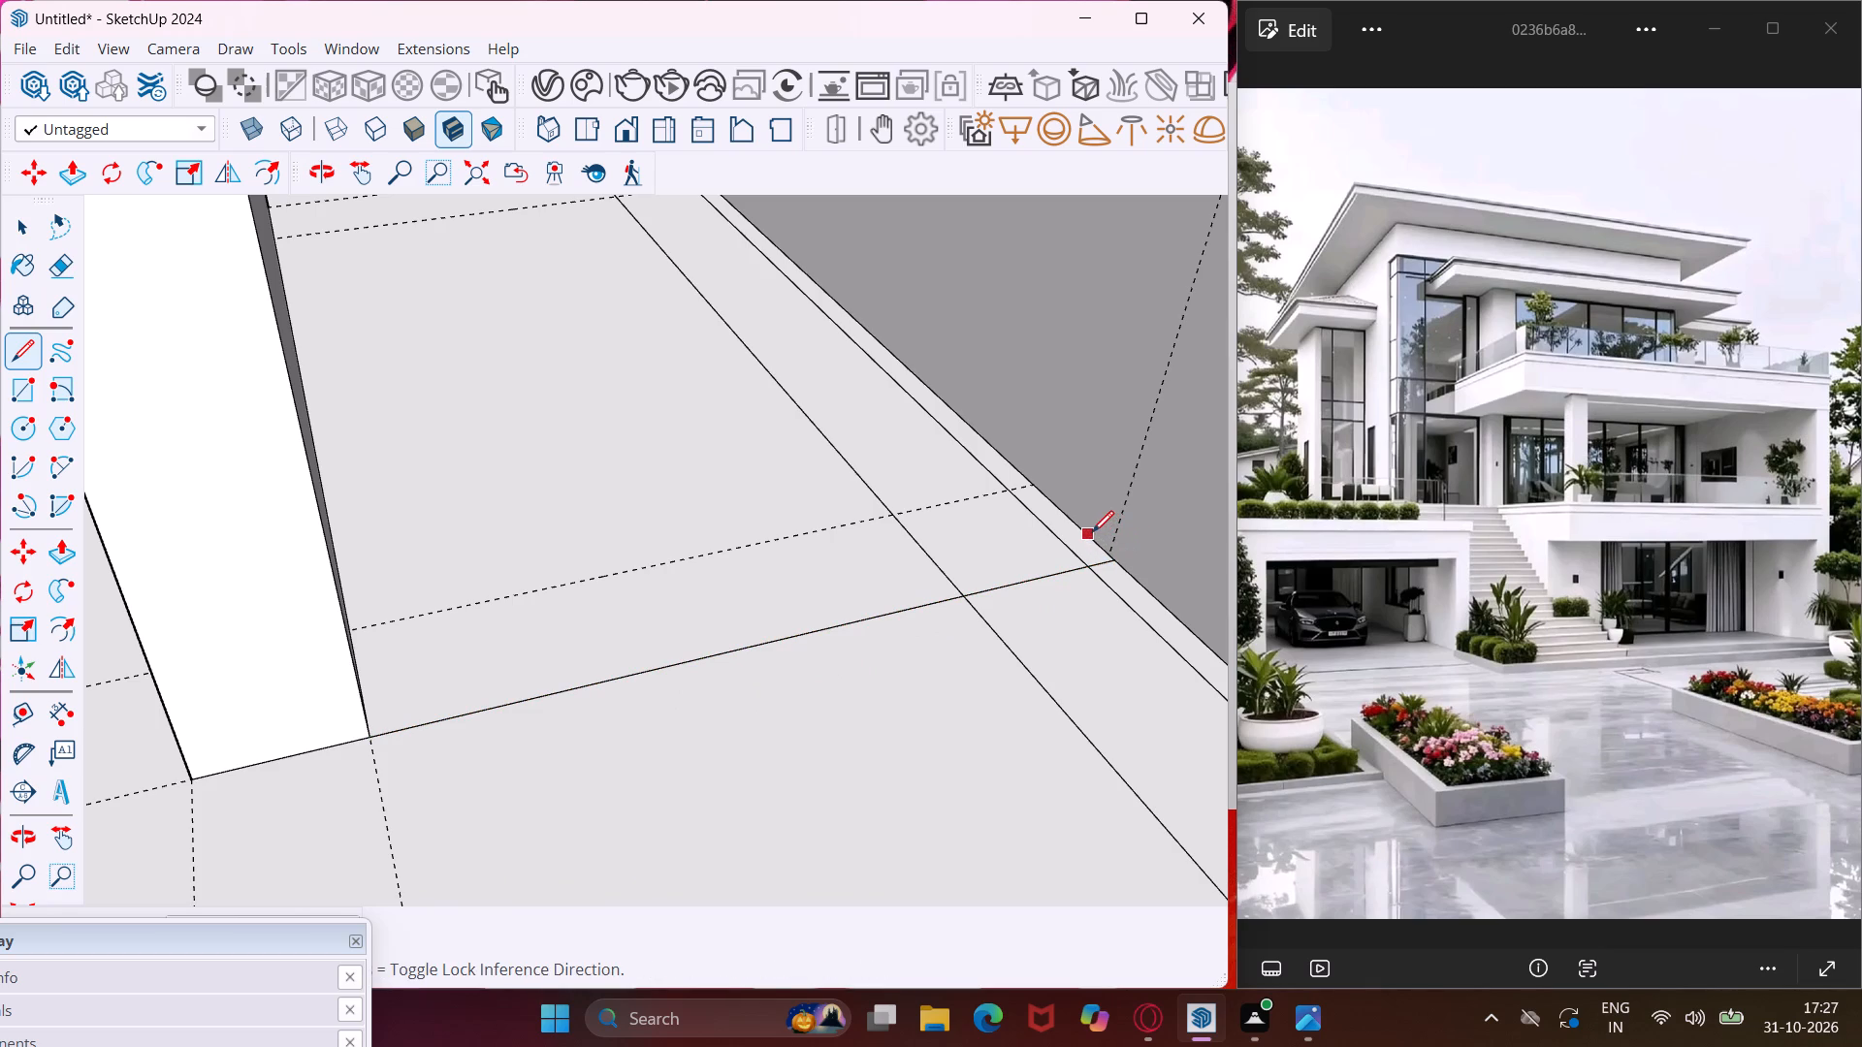
click(1092, 532)
middle_drag(979, 549, 839, 580)
scroll(810, 579, down, 3)
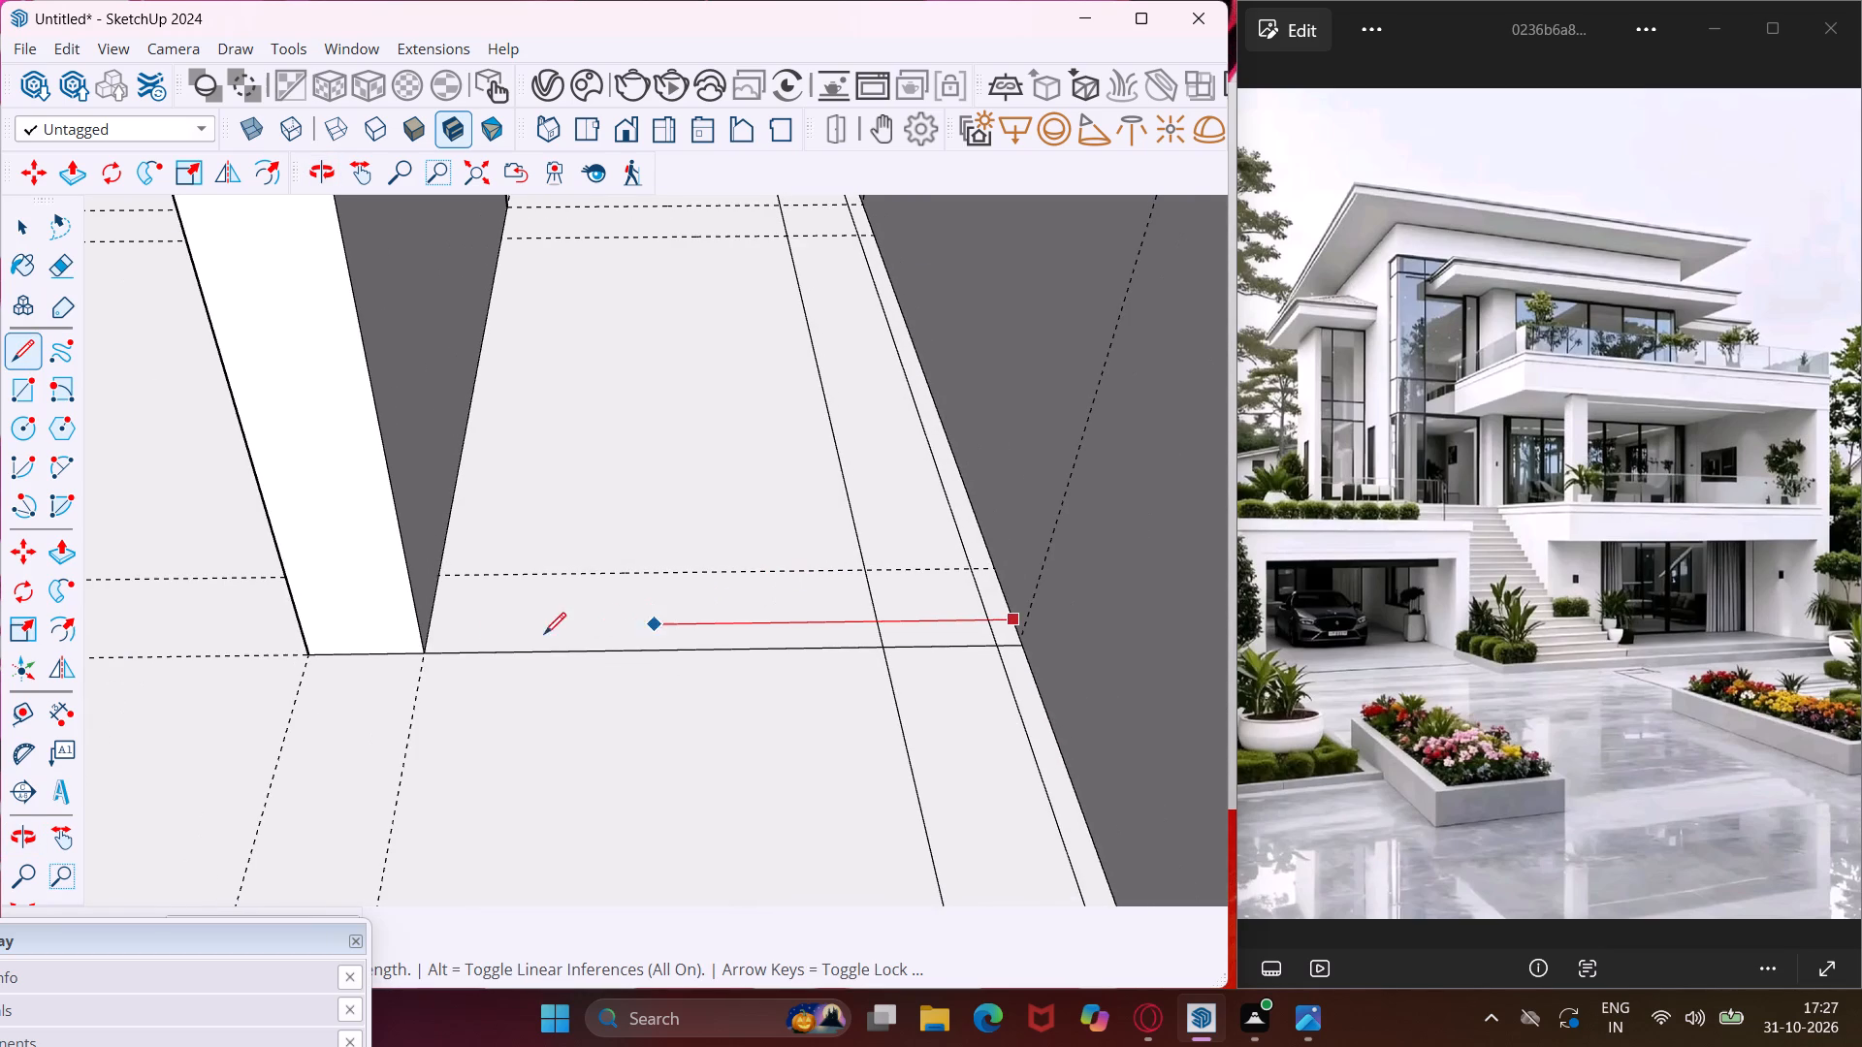
scroll(438, 622, up, 4)
click(431, 630)
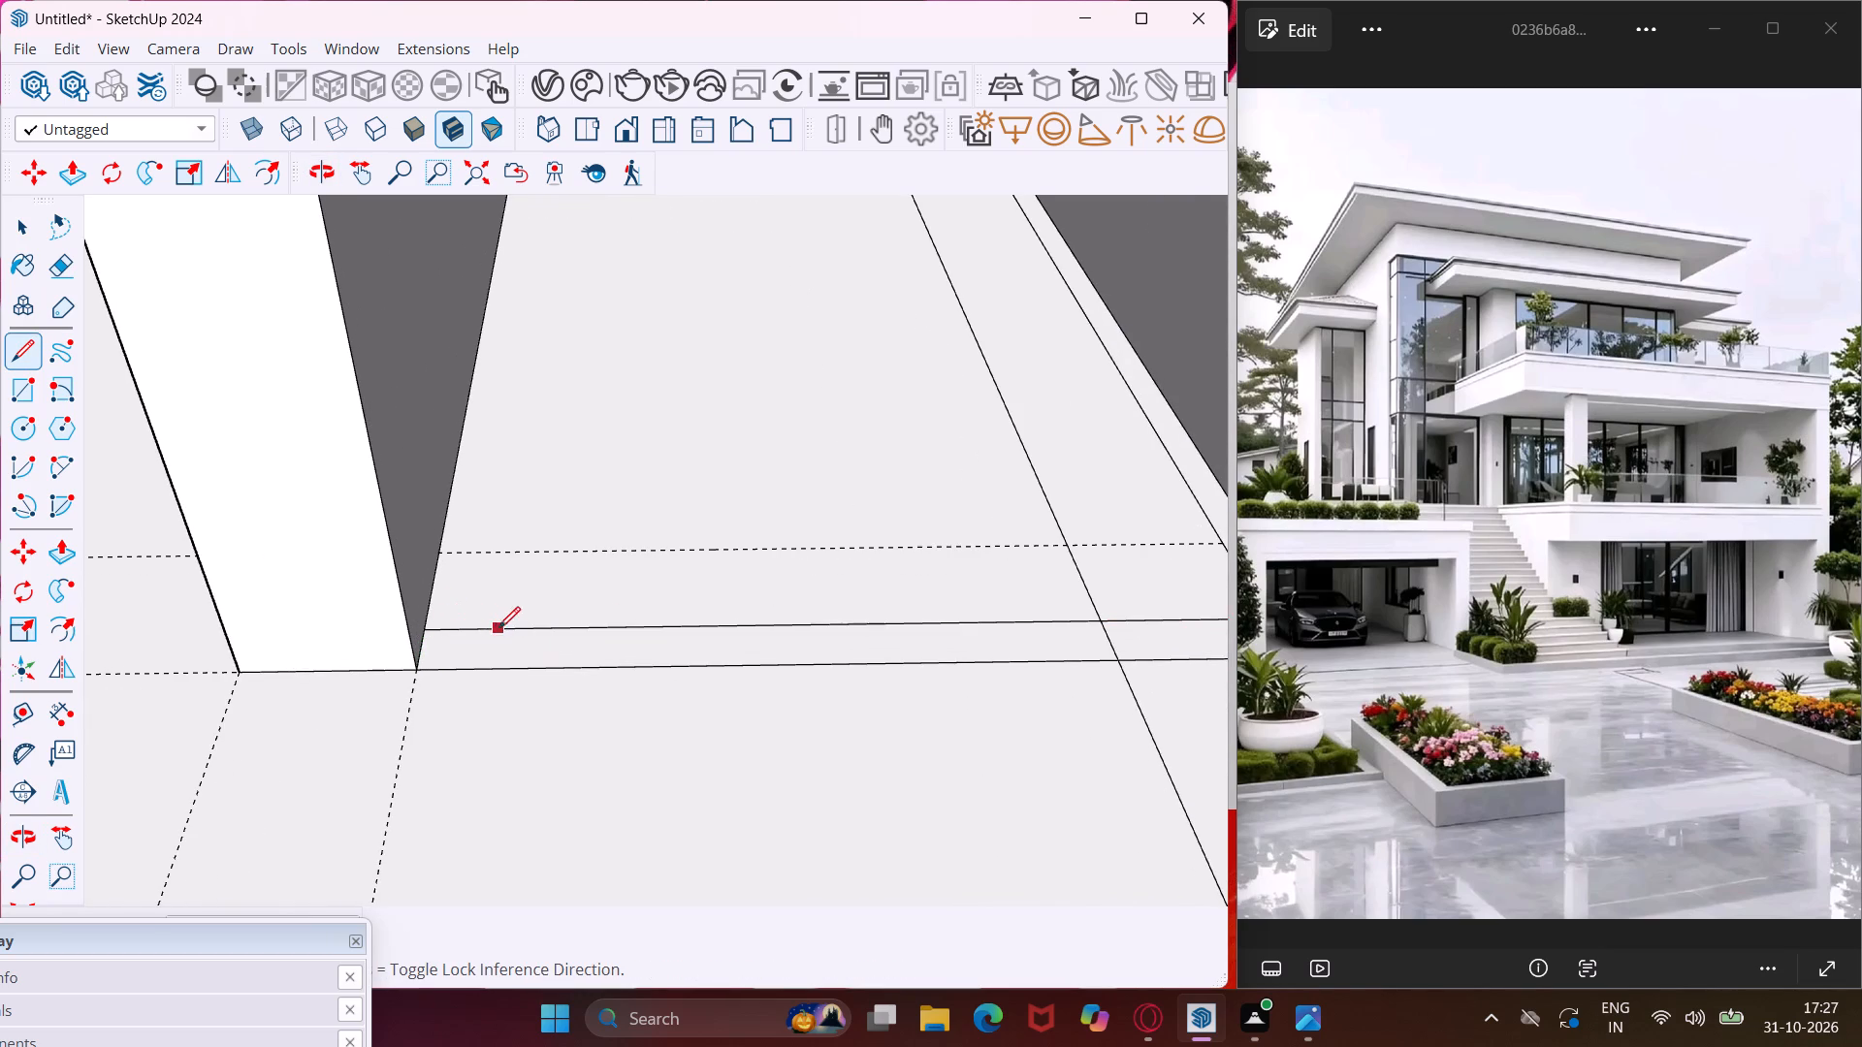
scroll(496, 627, down, 6)
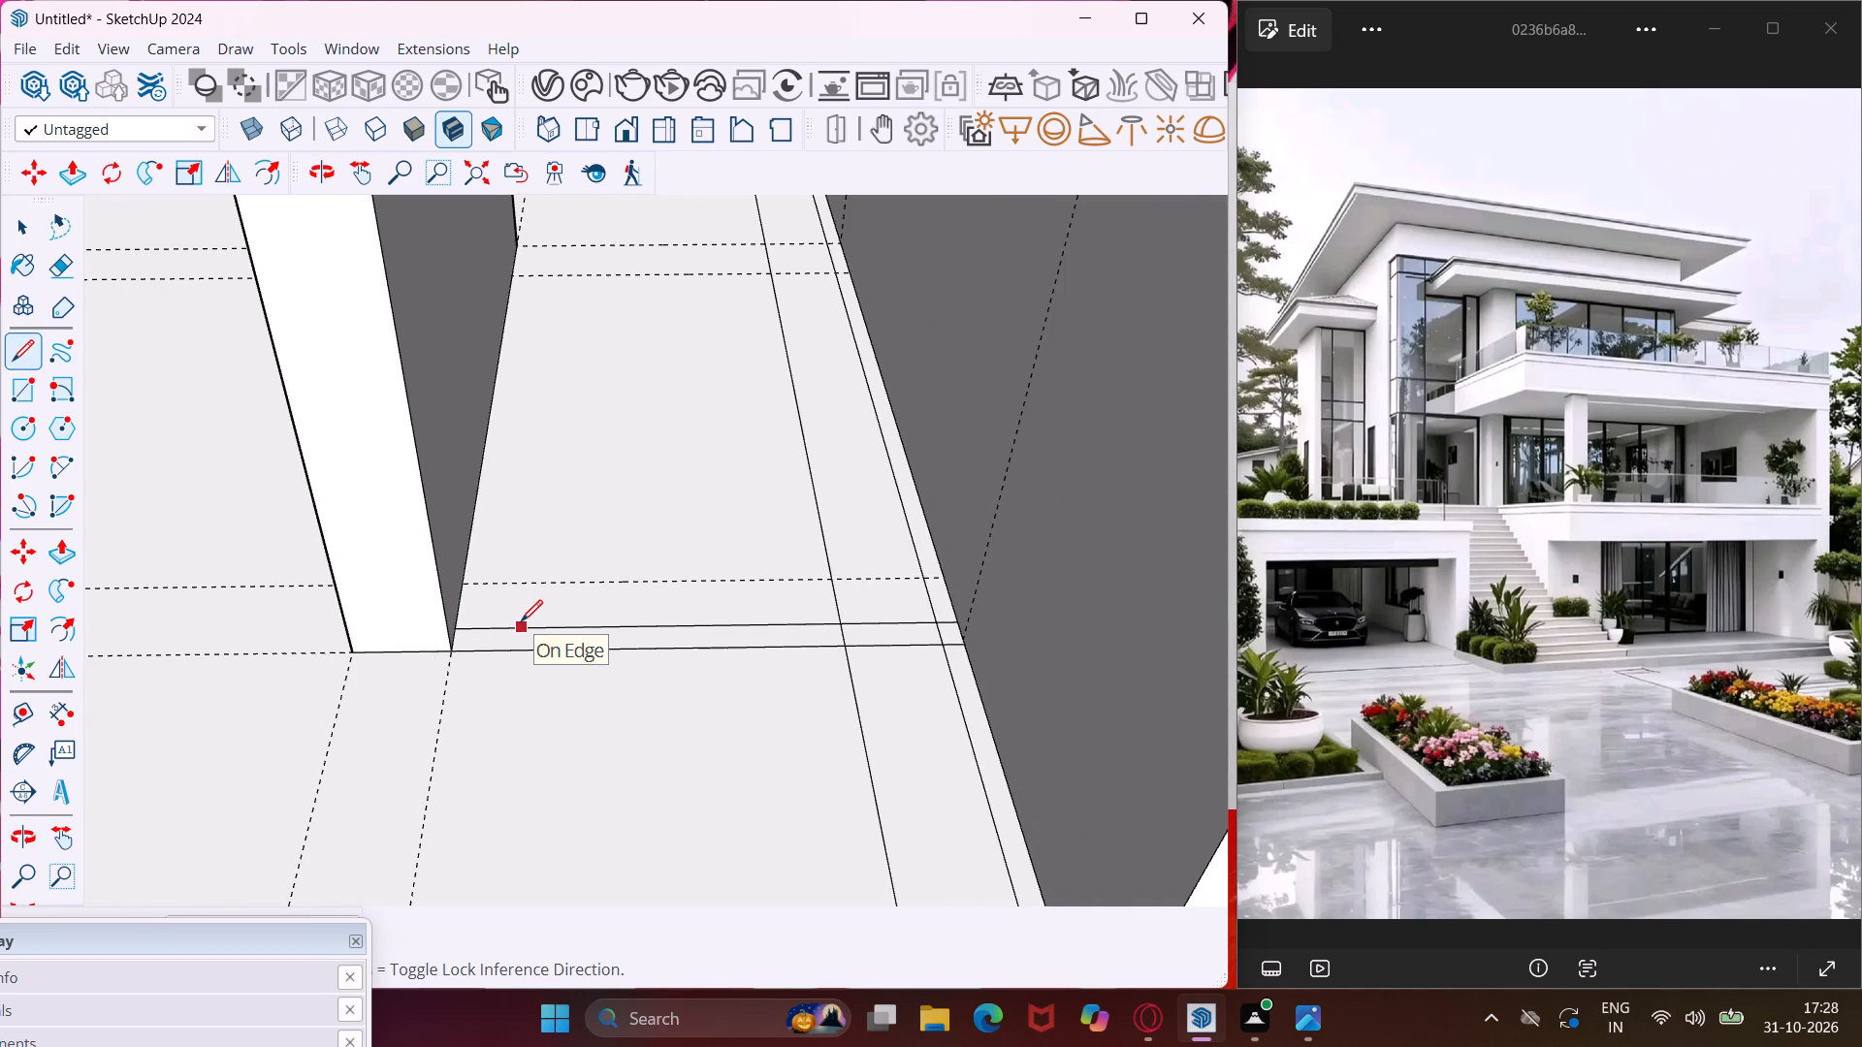
key(Escape)
key(space)
Erase the floor line segments that cross the narrow strip between the tall wall and the main wall.
scroll(878, 625, up, 5)
key(e)
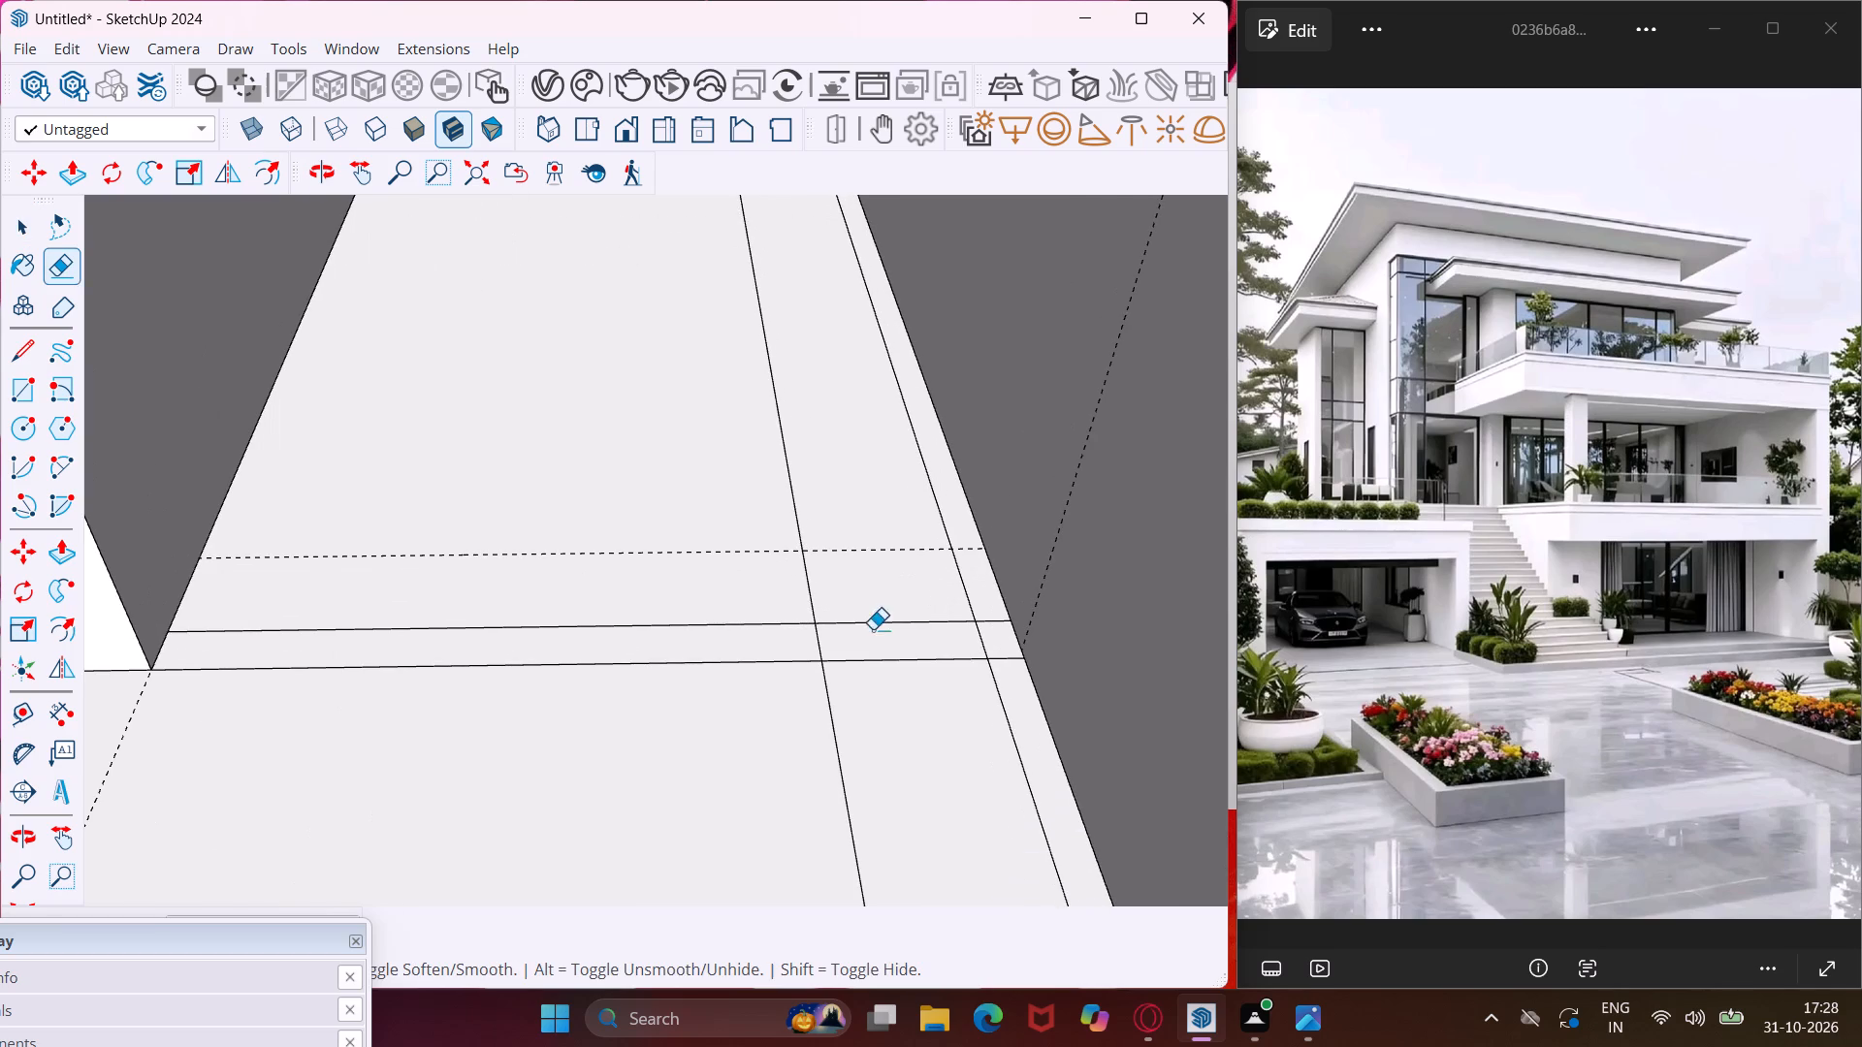
scroll(859, 633, up, 4)
click(798, 649)
scroll(935, 652, up, 1)
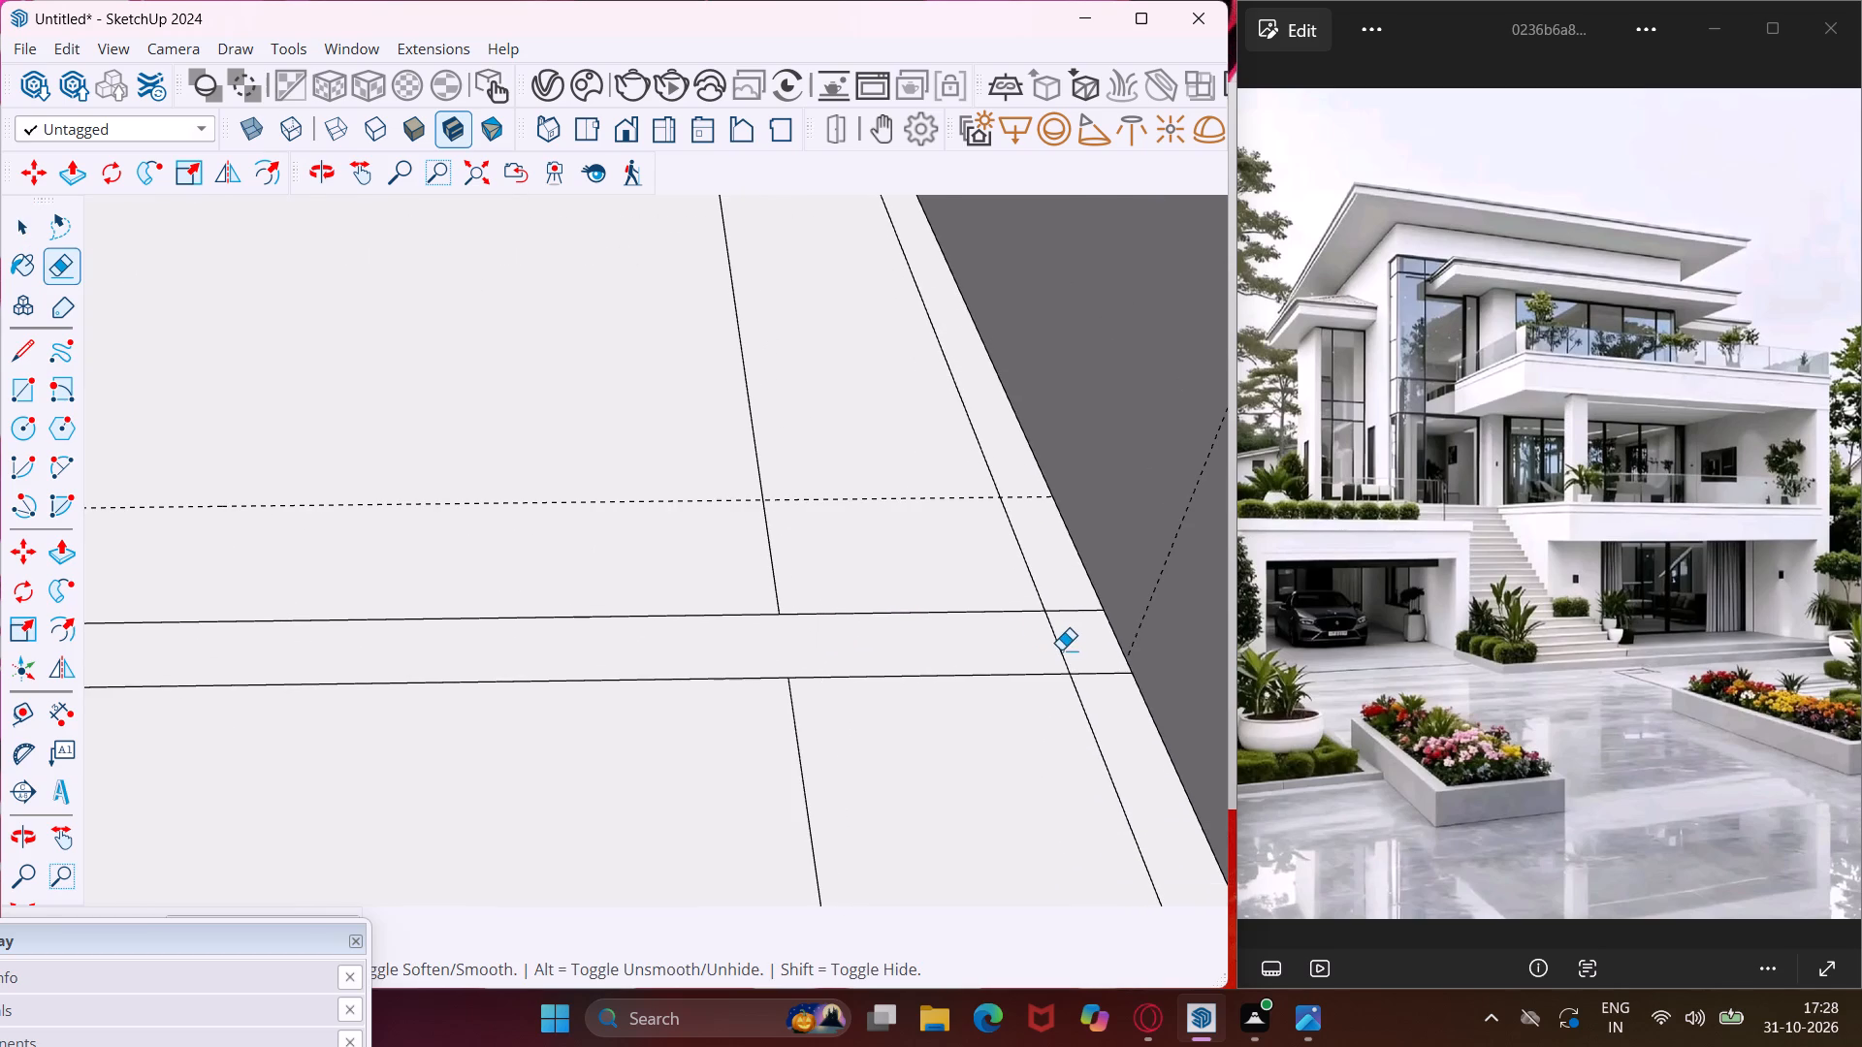
click(1058, 649)
key(Escape)
key(space)
Extrude the narrow floor strip upward to the underside of the peaked-roof slab, closing the gap between the tall wall and the main wall.
click(1047, 650)
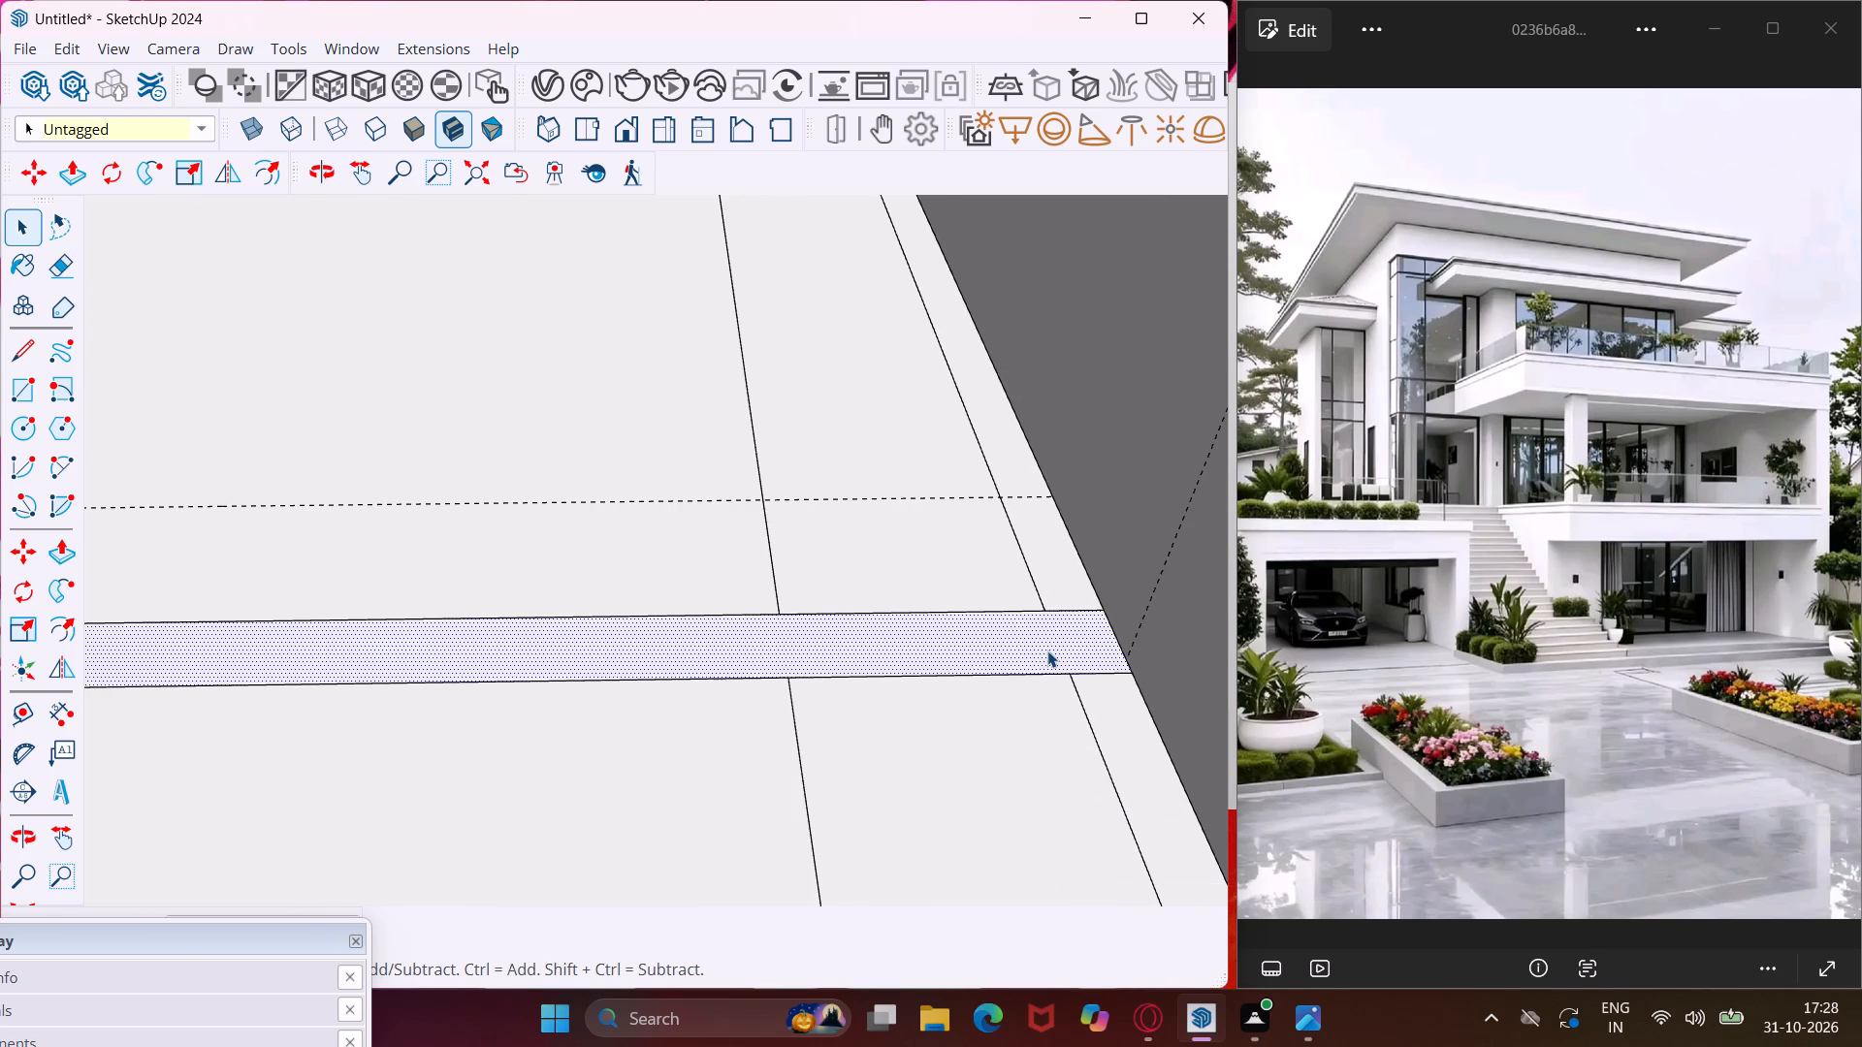
key(p)
click(1047, 650)
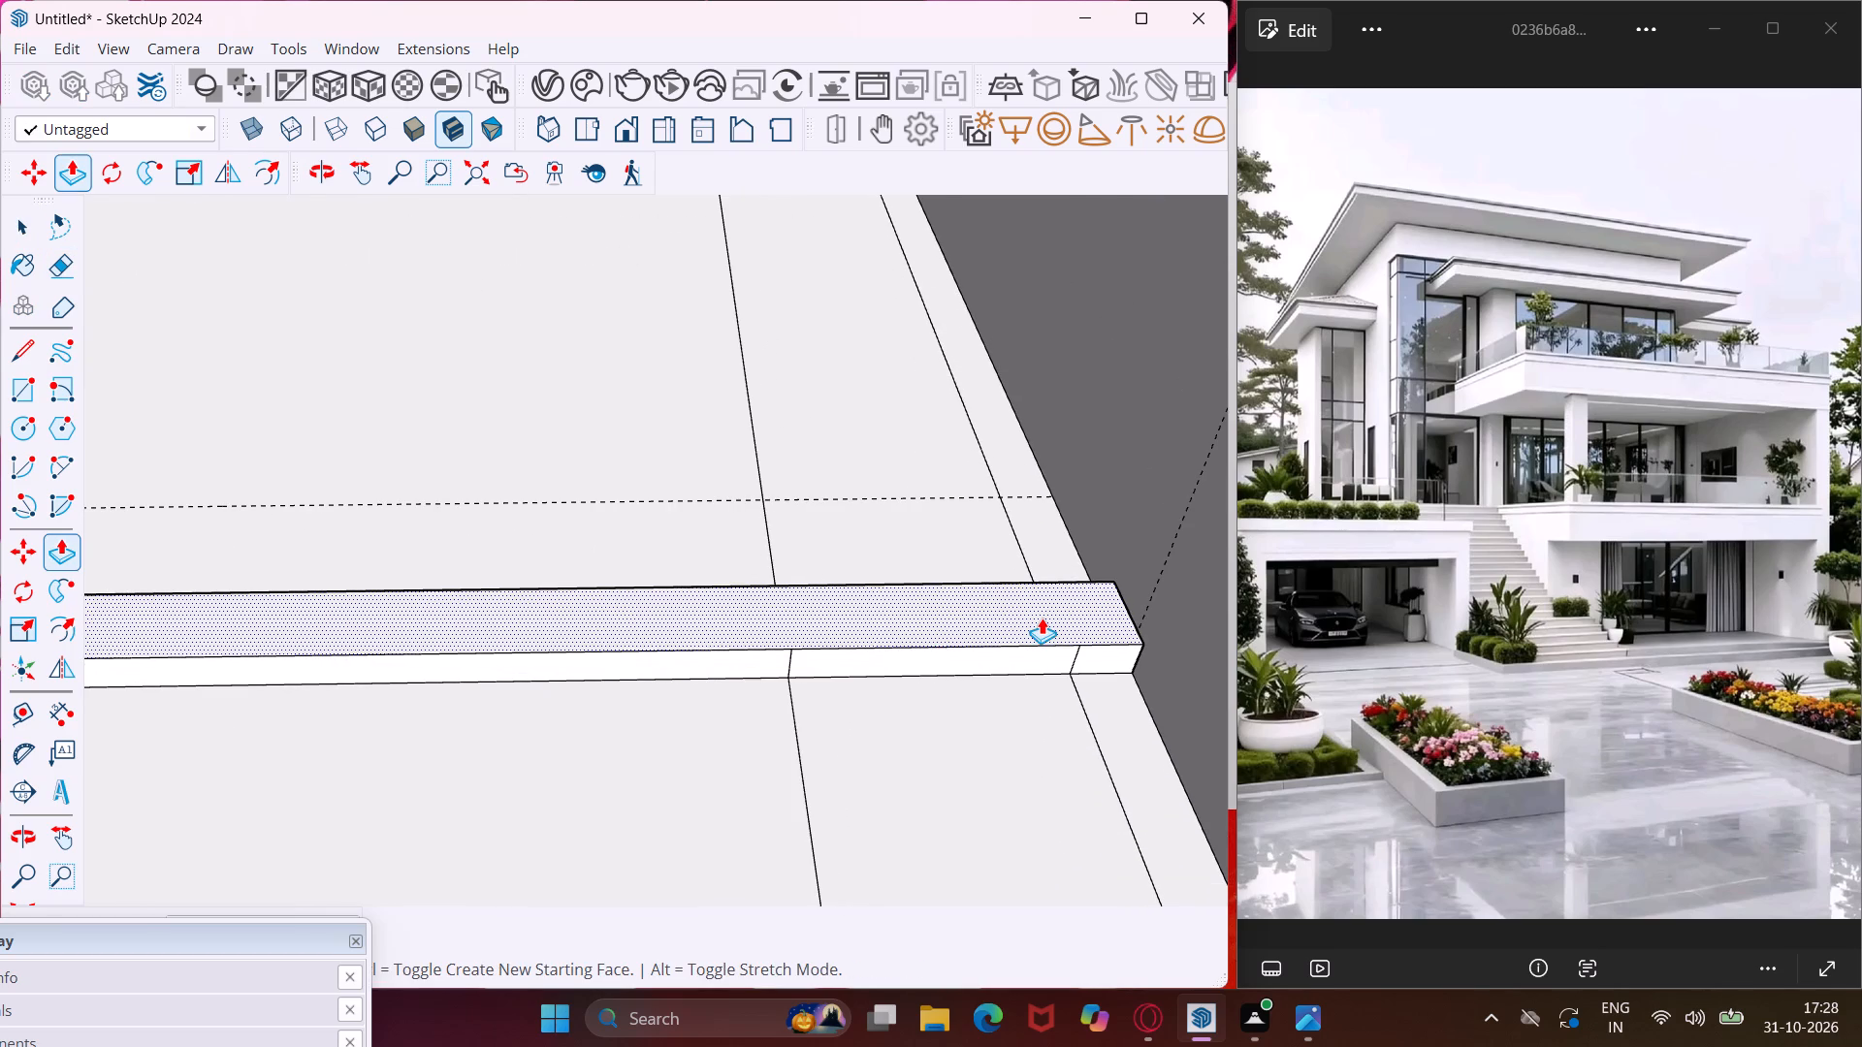
scroll(1042, 617, down, 18)
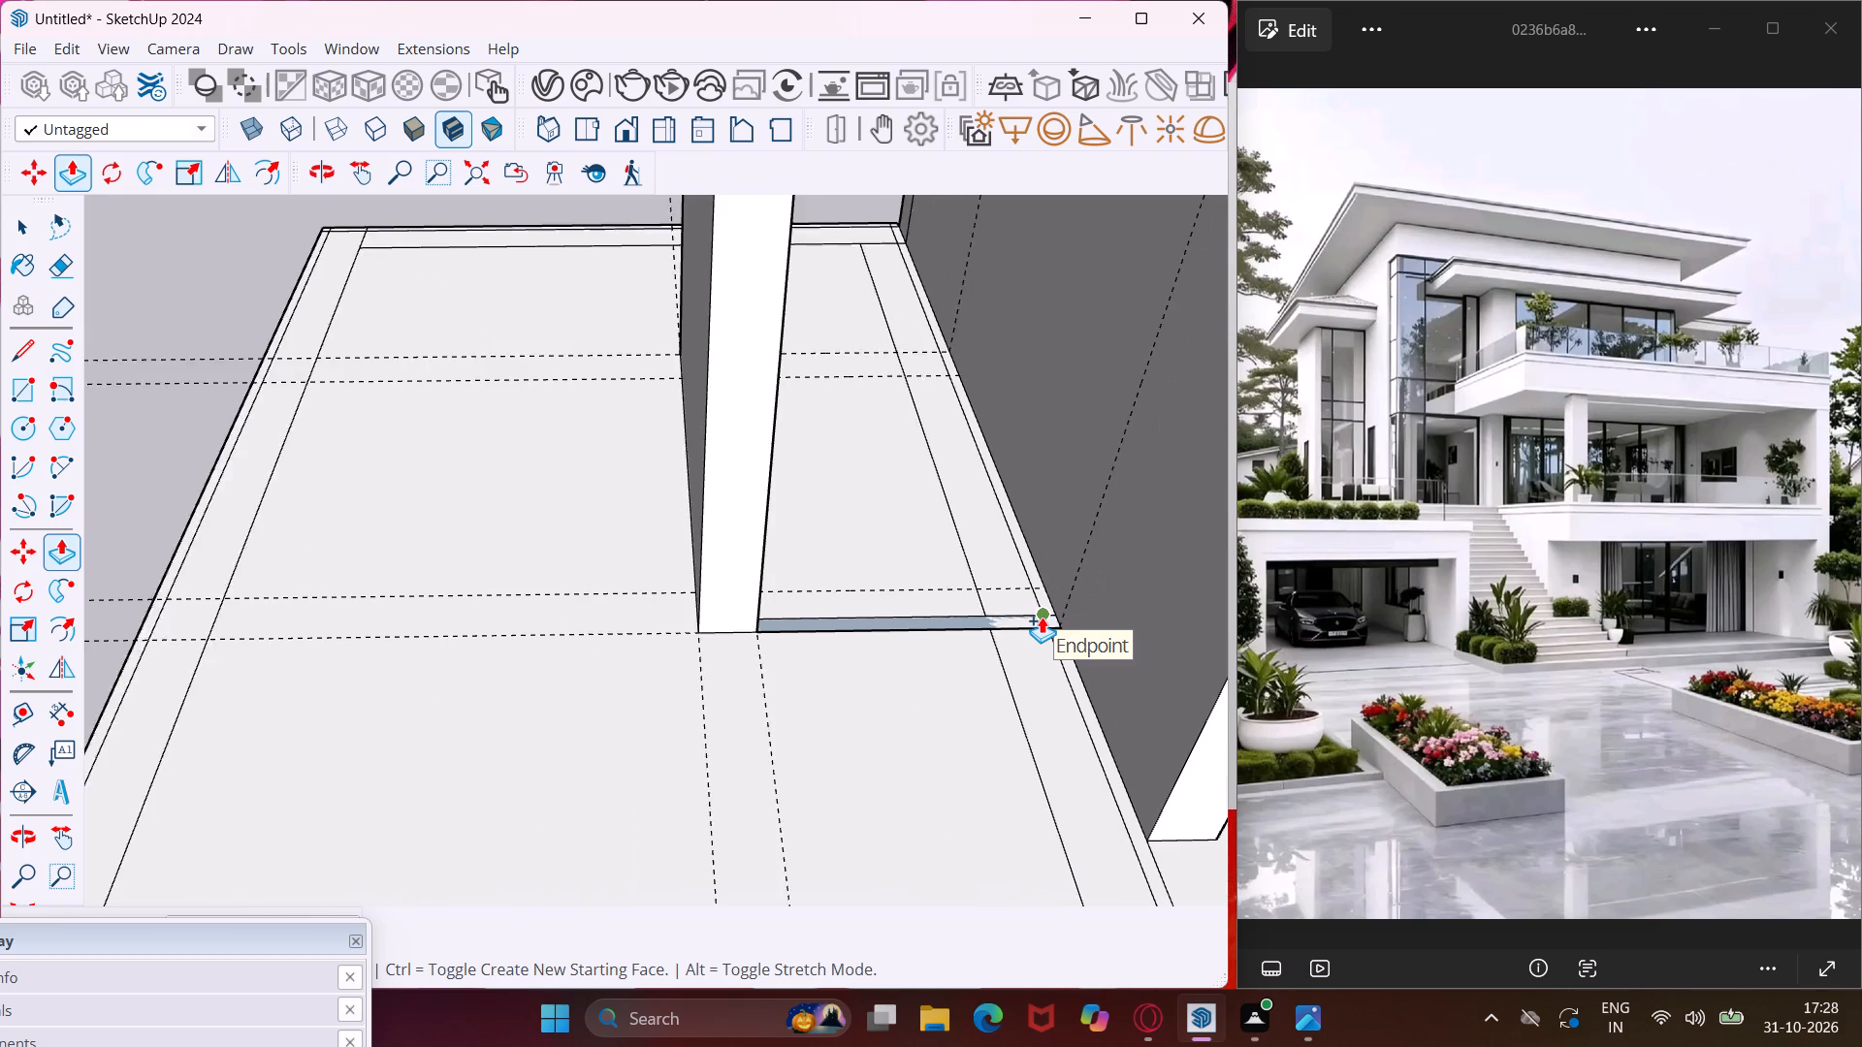
scroll(1042, 617, down, 5)
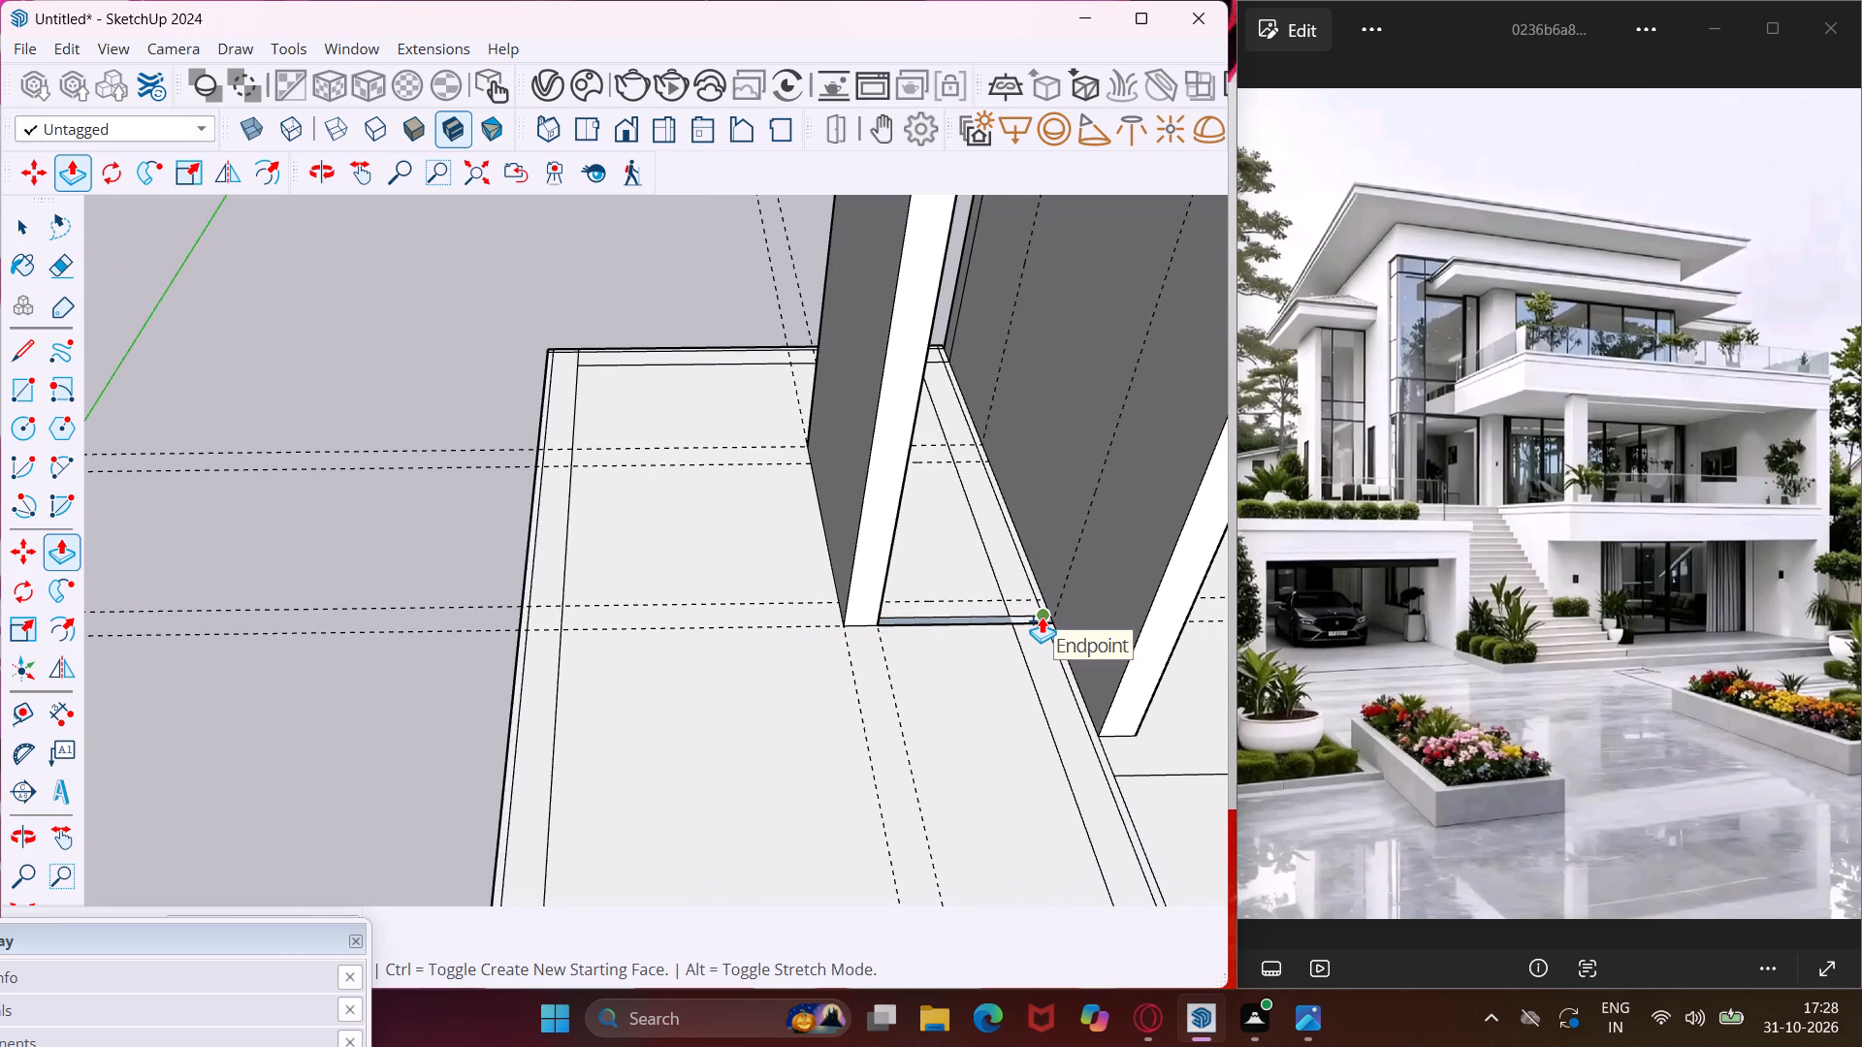
scroll(1042, 617, down, 9)
middle_drag(1042, 617, 1009, 221)
scroll(1019, 333, up, 4)
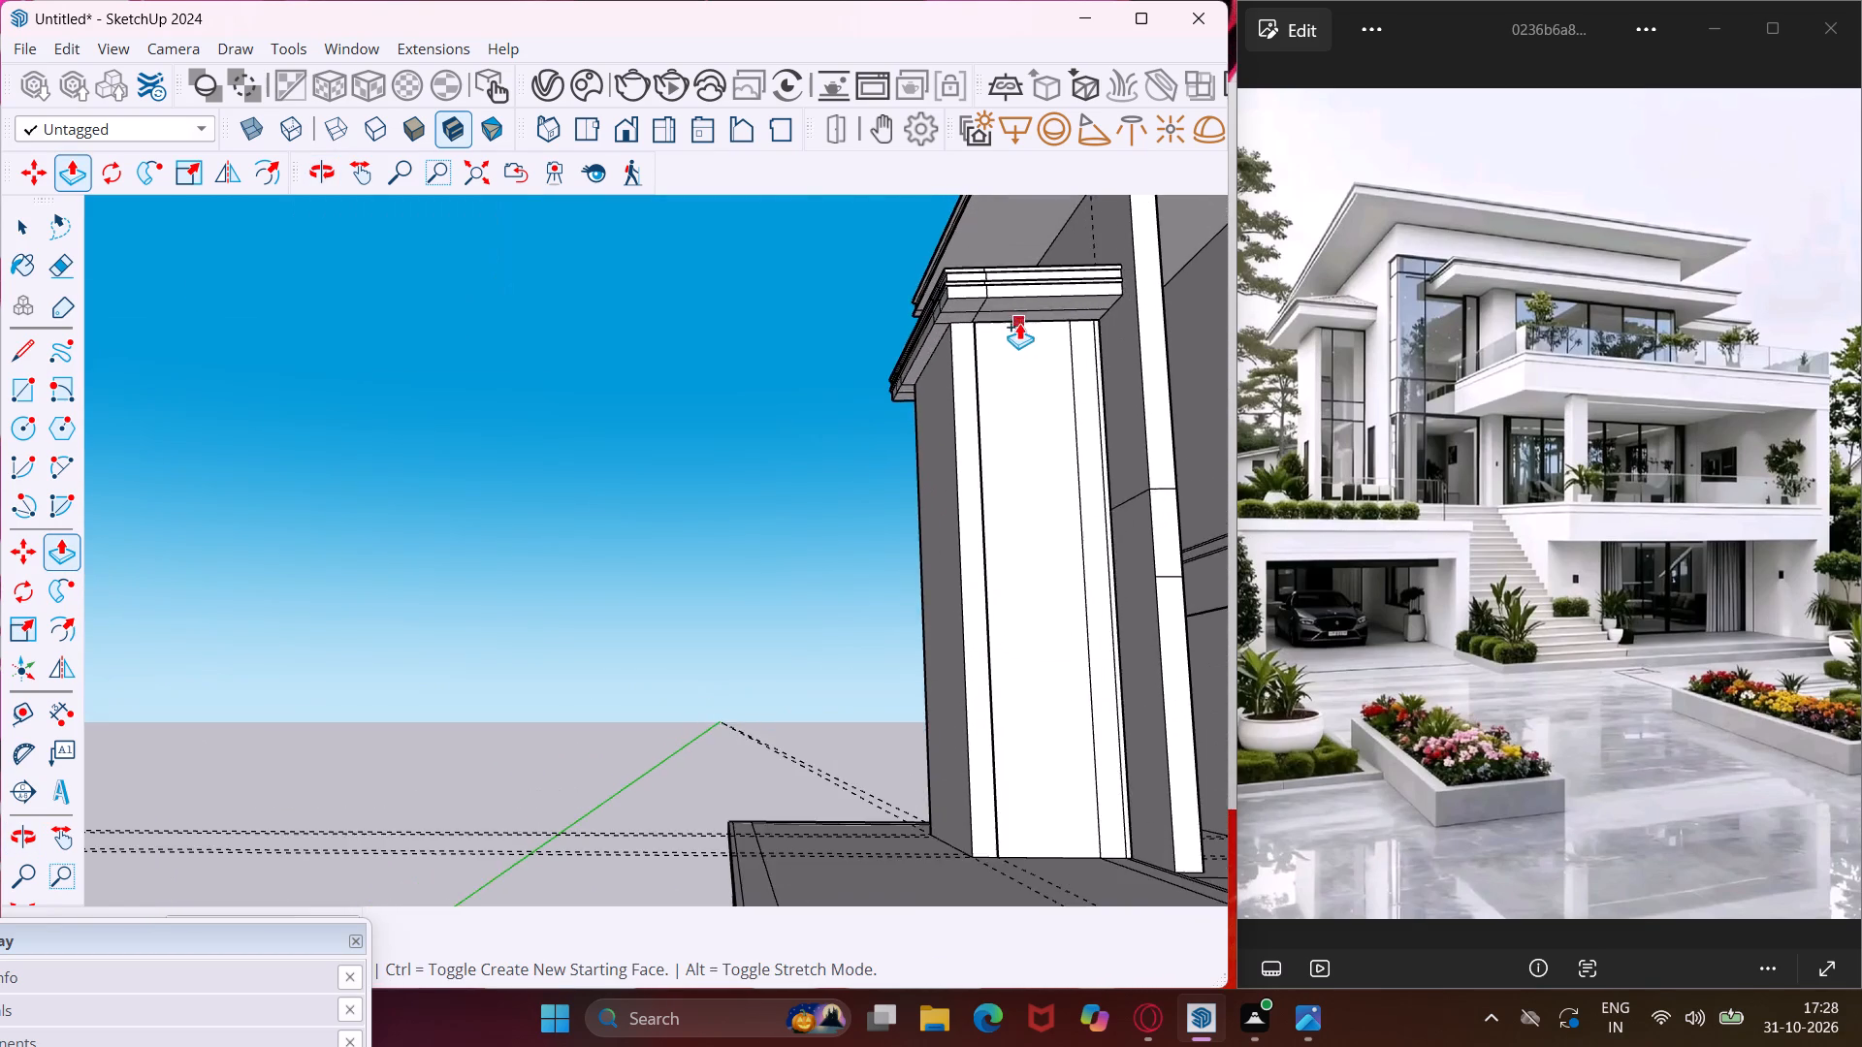
scroll(1022, 315, up, 8)
click(1022, 307)
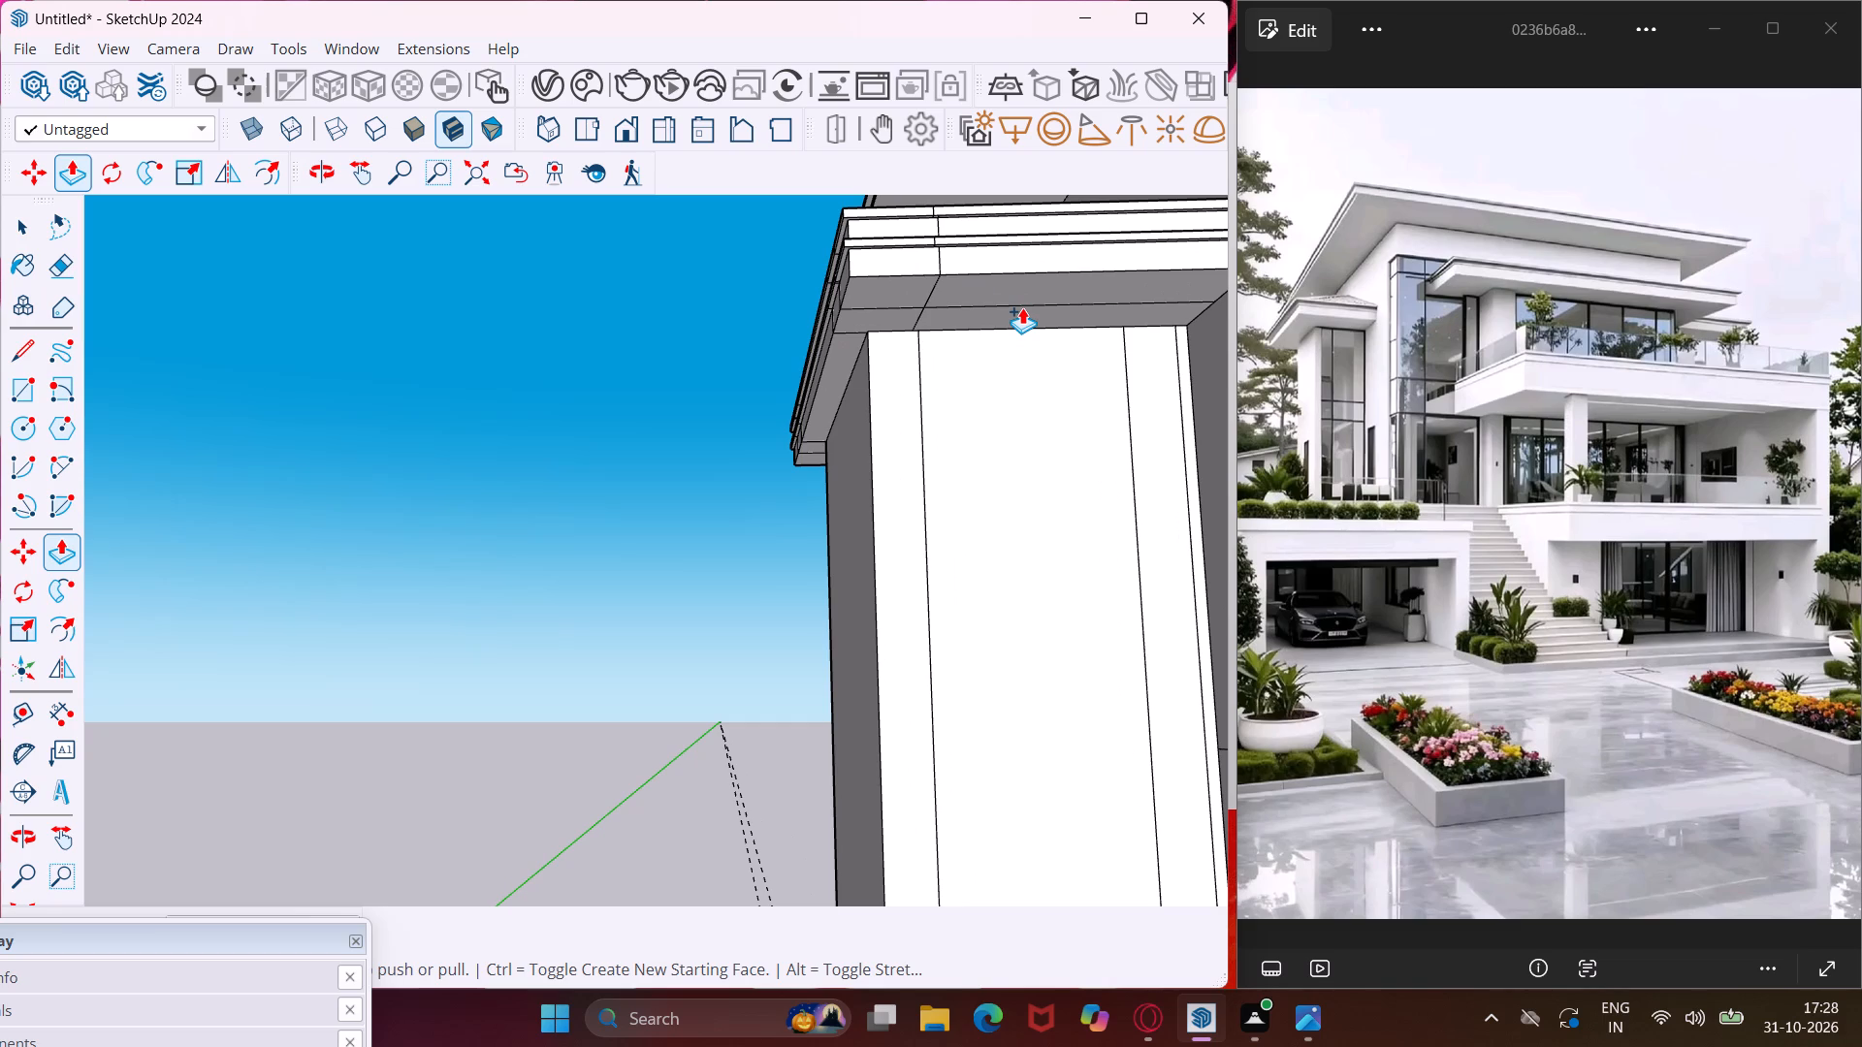
key(Escape)
key(space)
Erase the extra vertical lines on the new infill wall's front, keeping the one bordering the tall wall.
scroll(1010, 465, down, 6)
middle_drag(1020, 490, 962, 574)
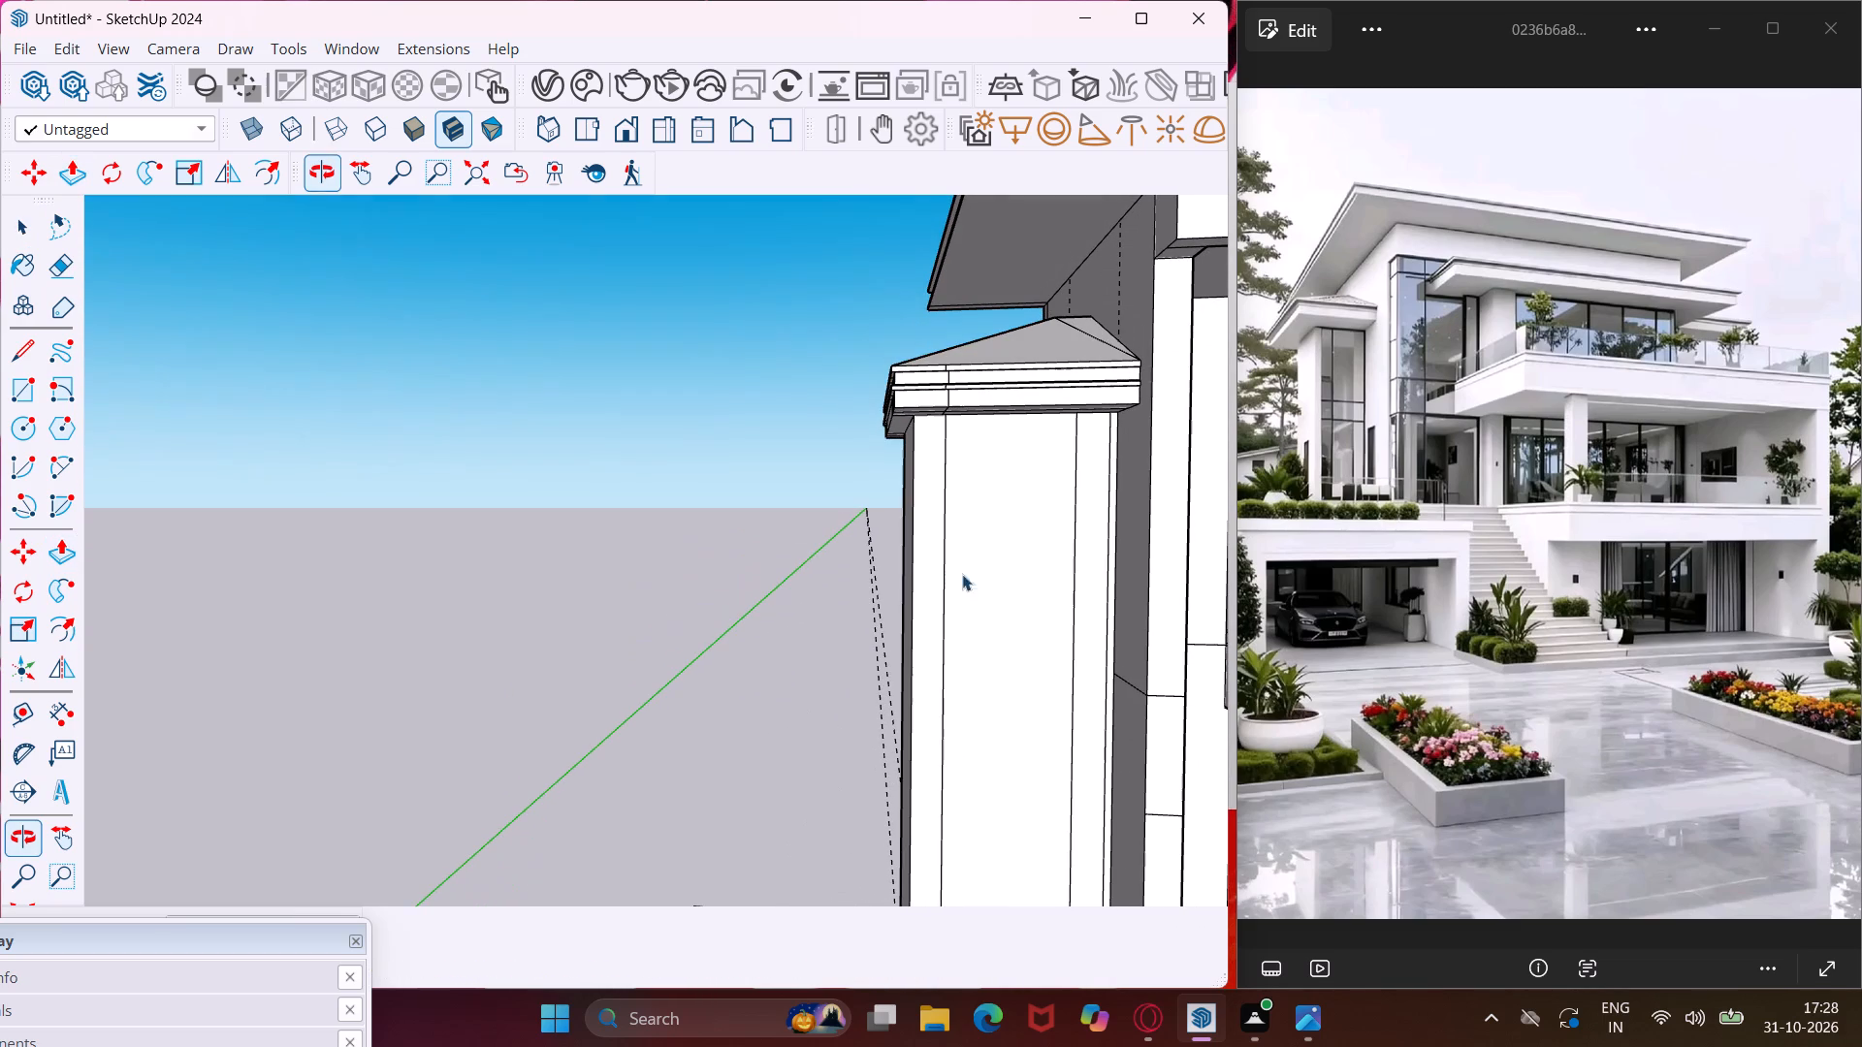
key(e)
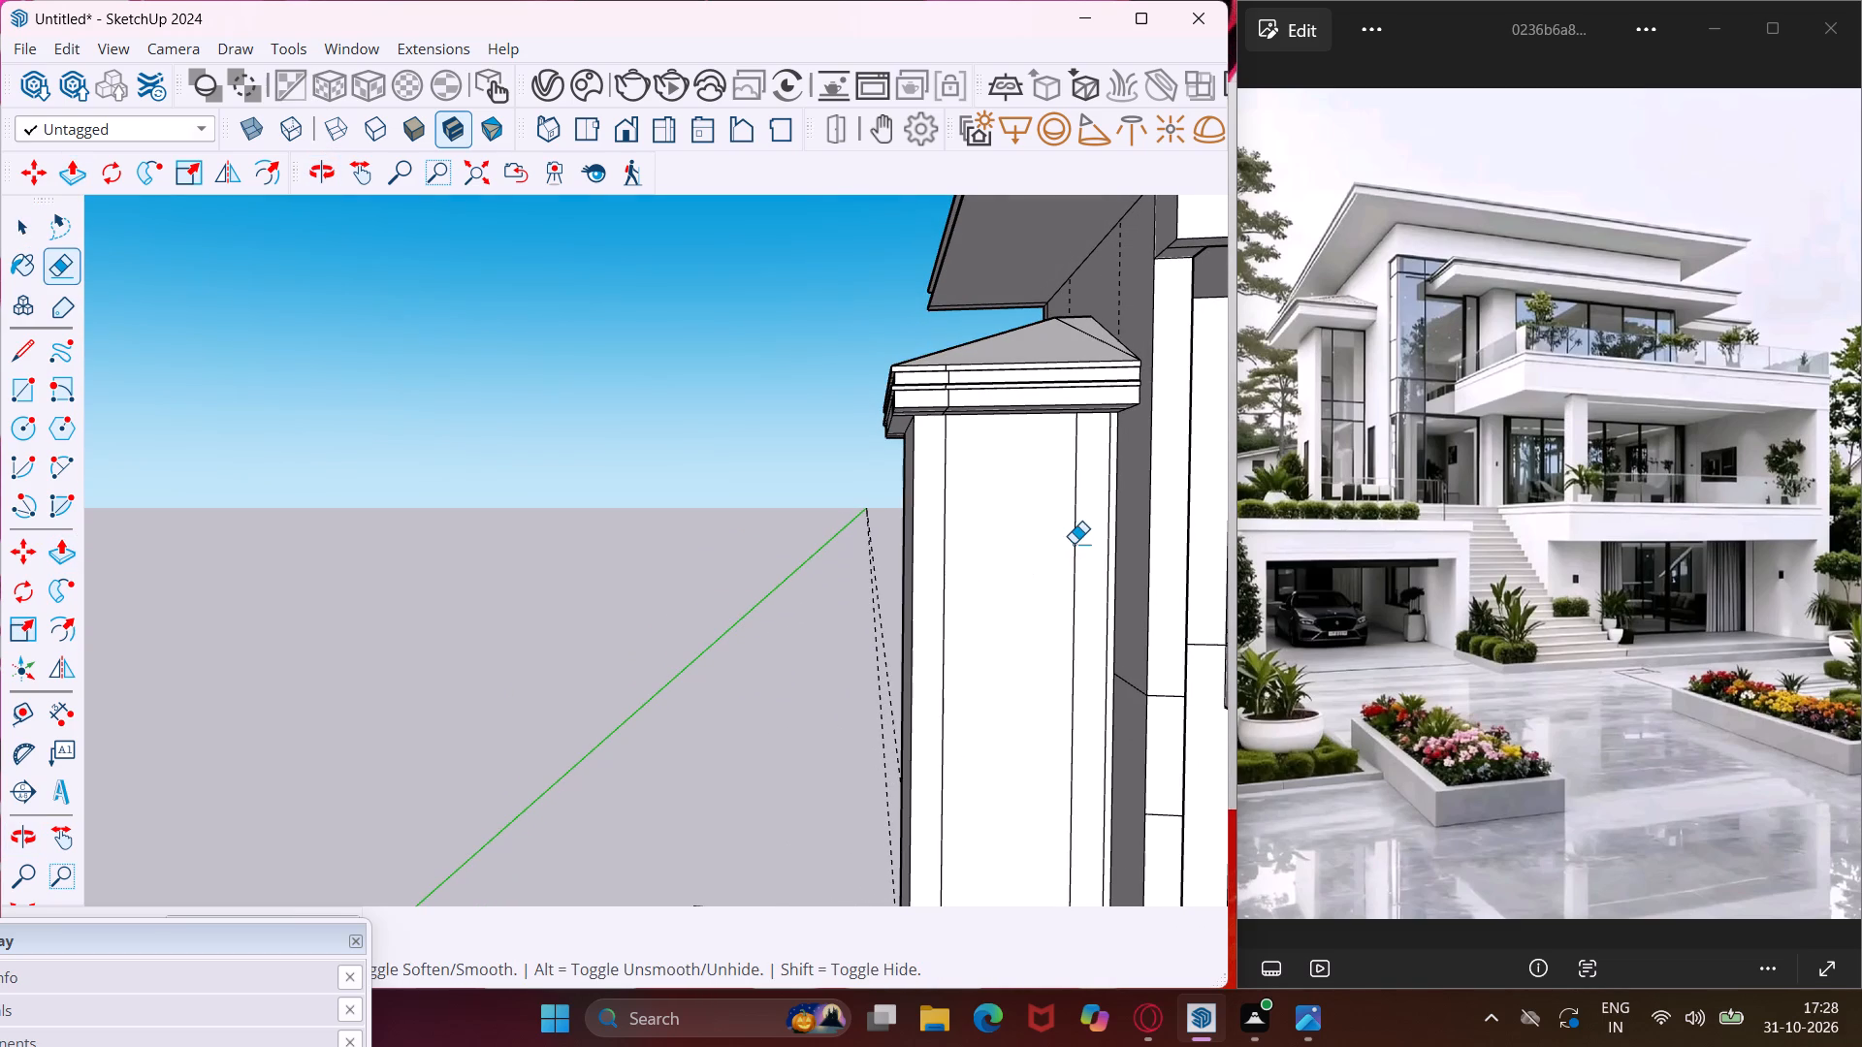
scroll(1080, 538, up, 9)
click(1063, 479)
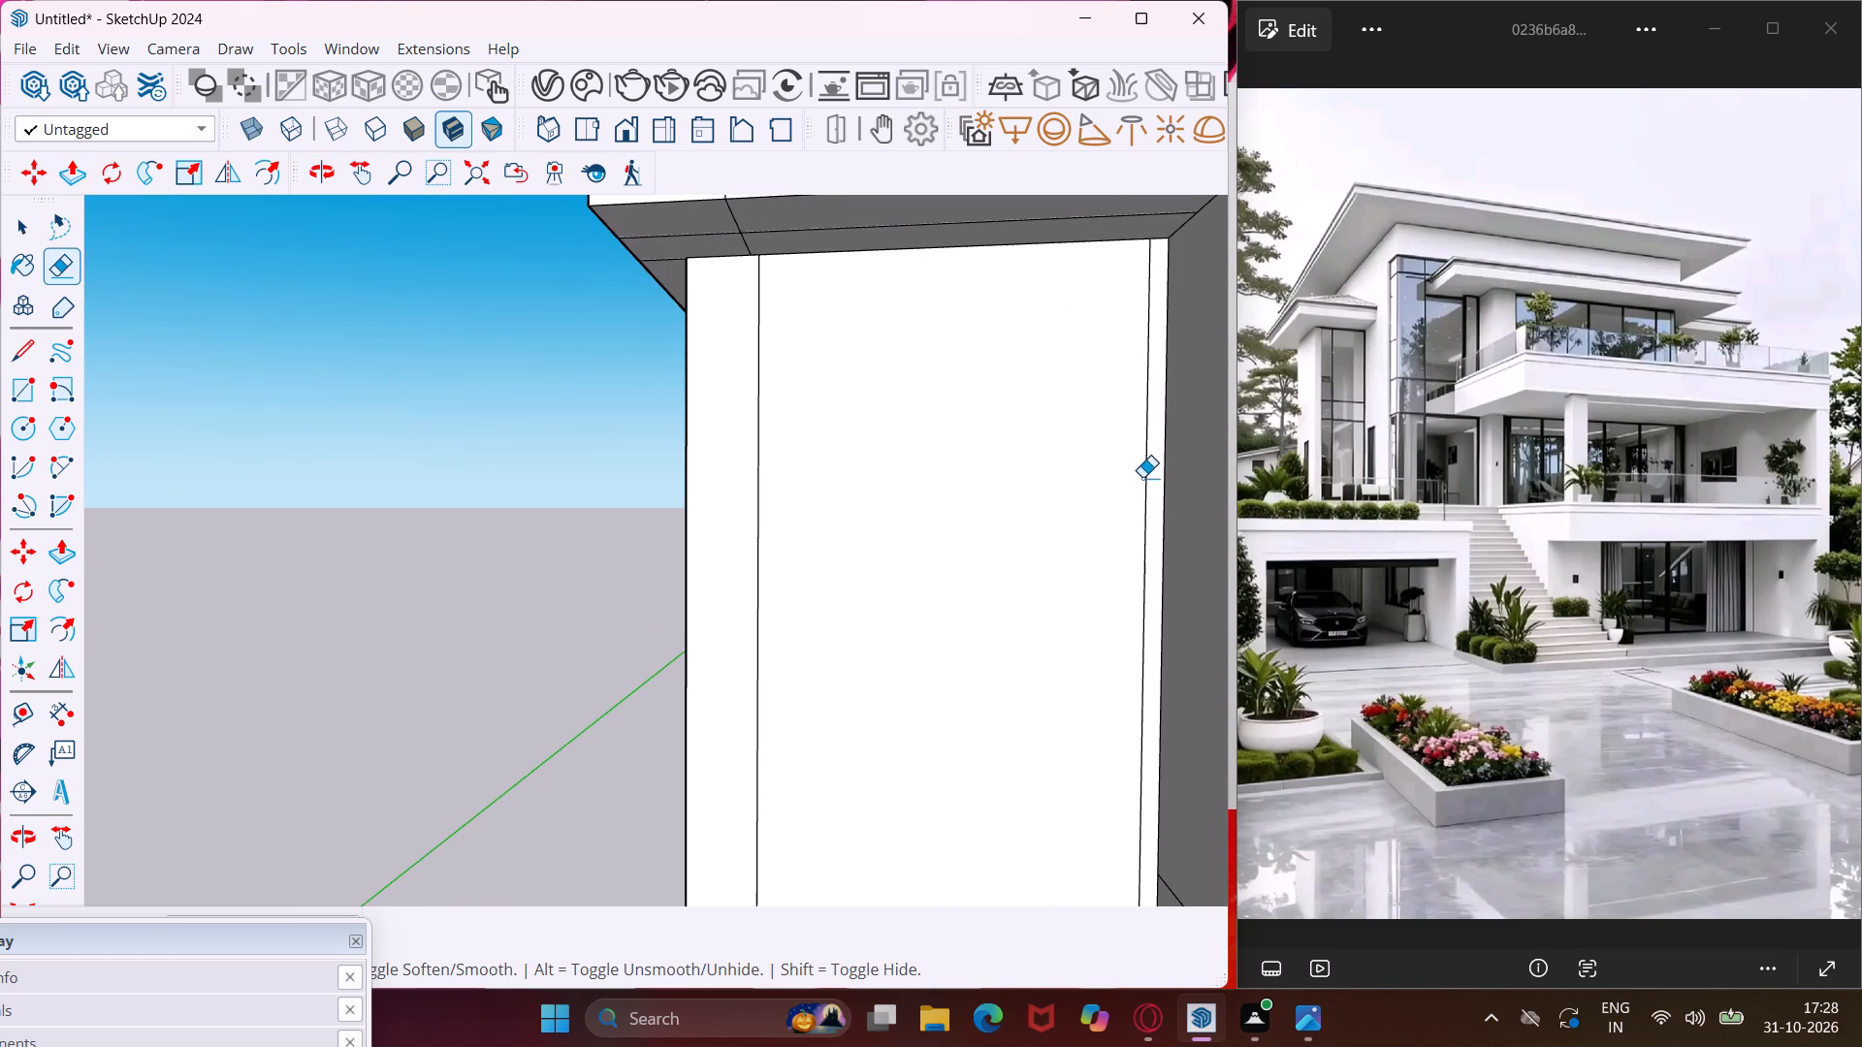
click(1142, 477)
click(1142, 497)
key(Escape)
key(space)
Copy the infill wall's front face out to the open space beside the villa.
click(1086, 520)
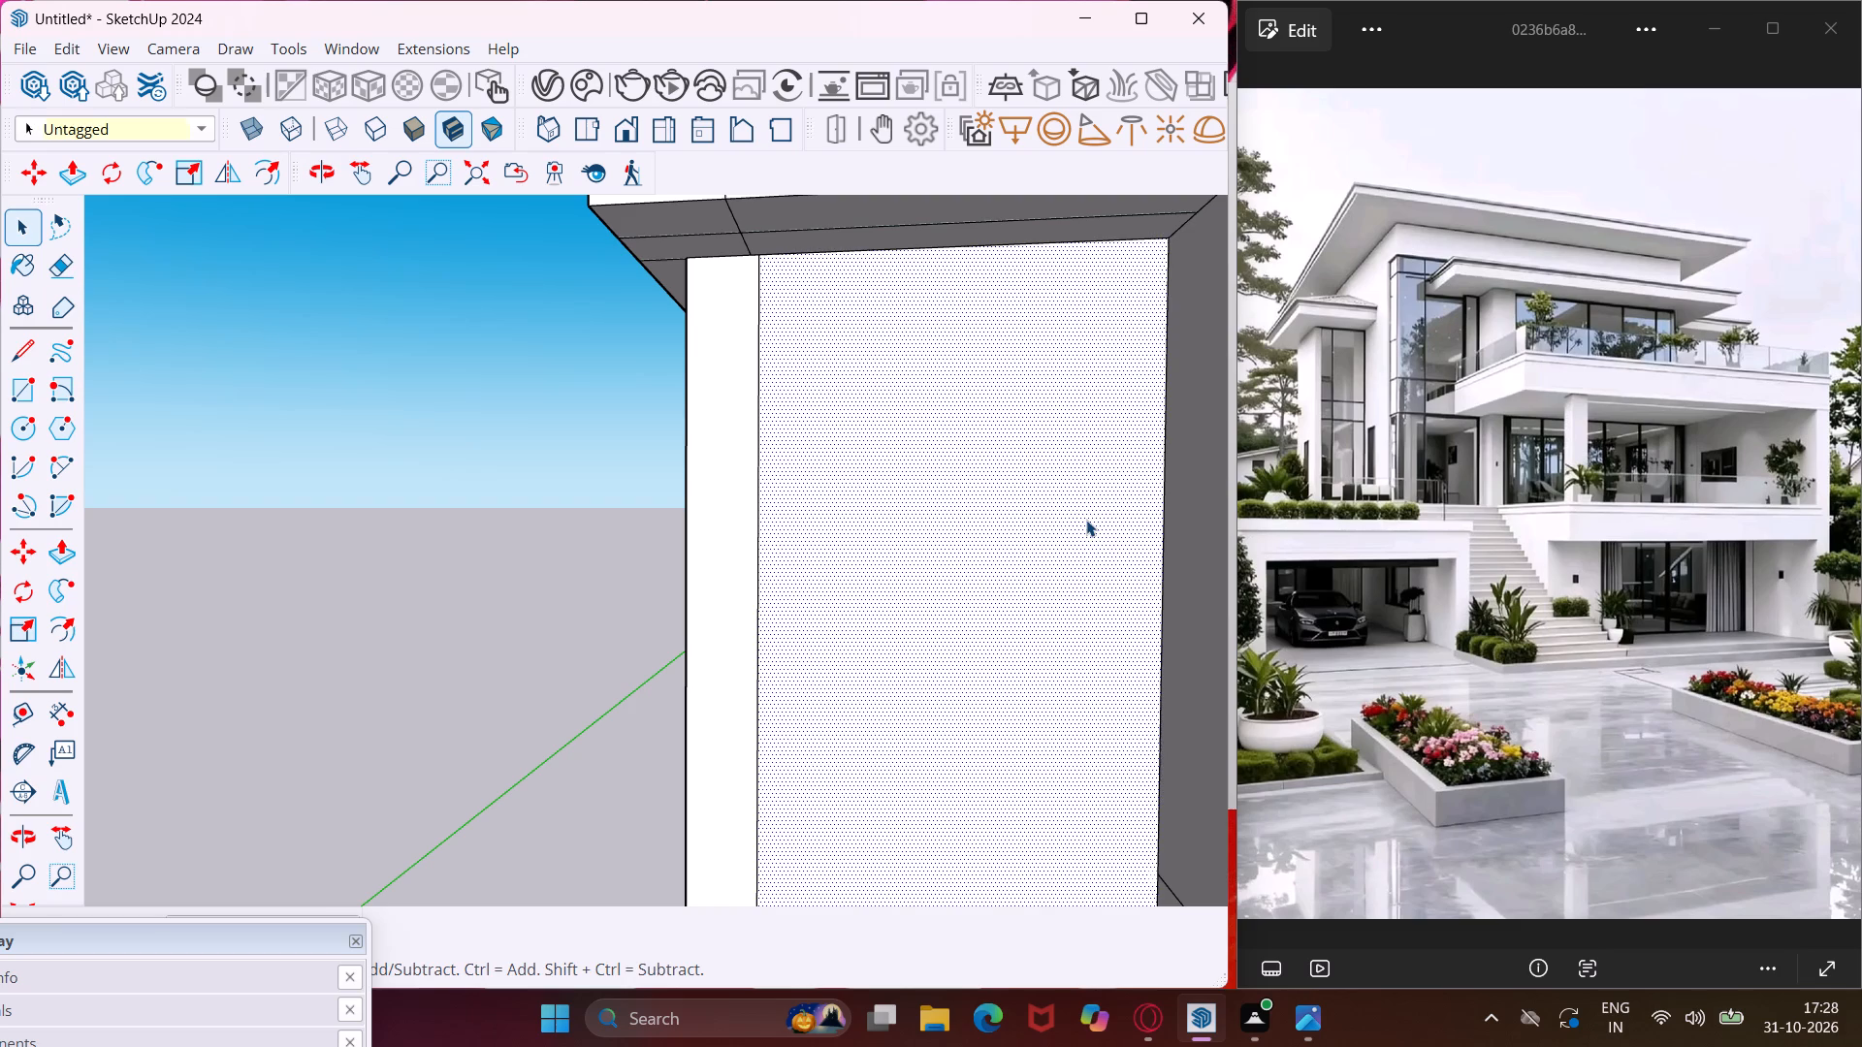
key(m)
click(1086, 520)
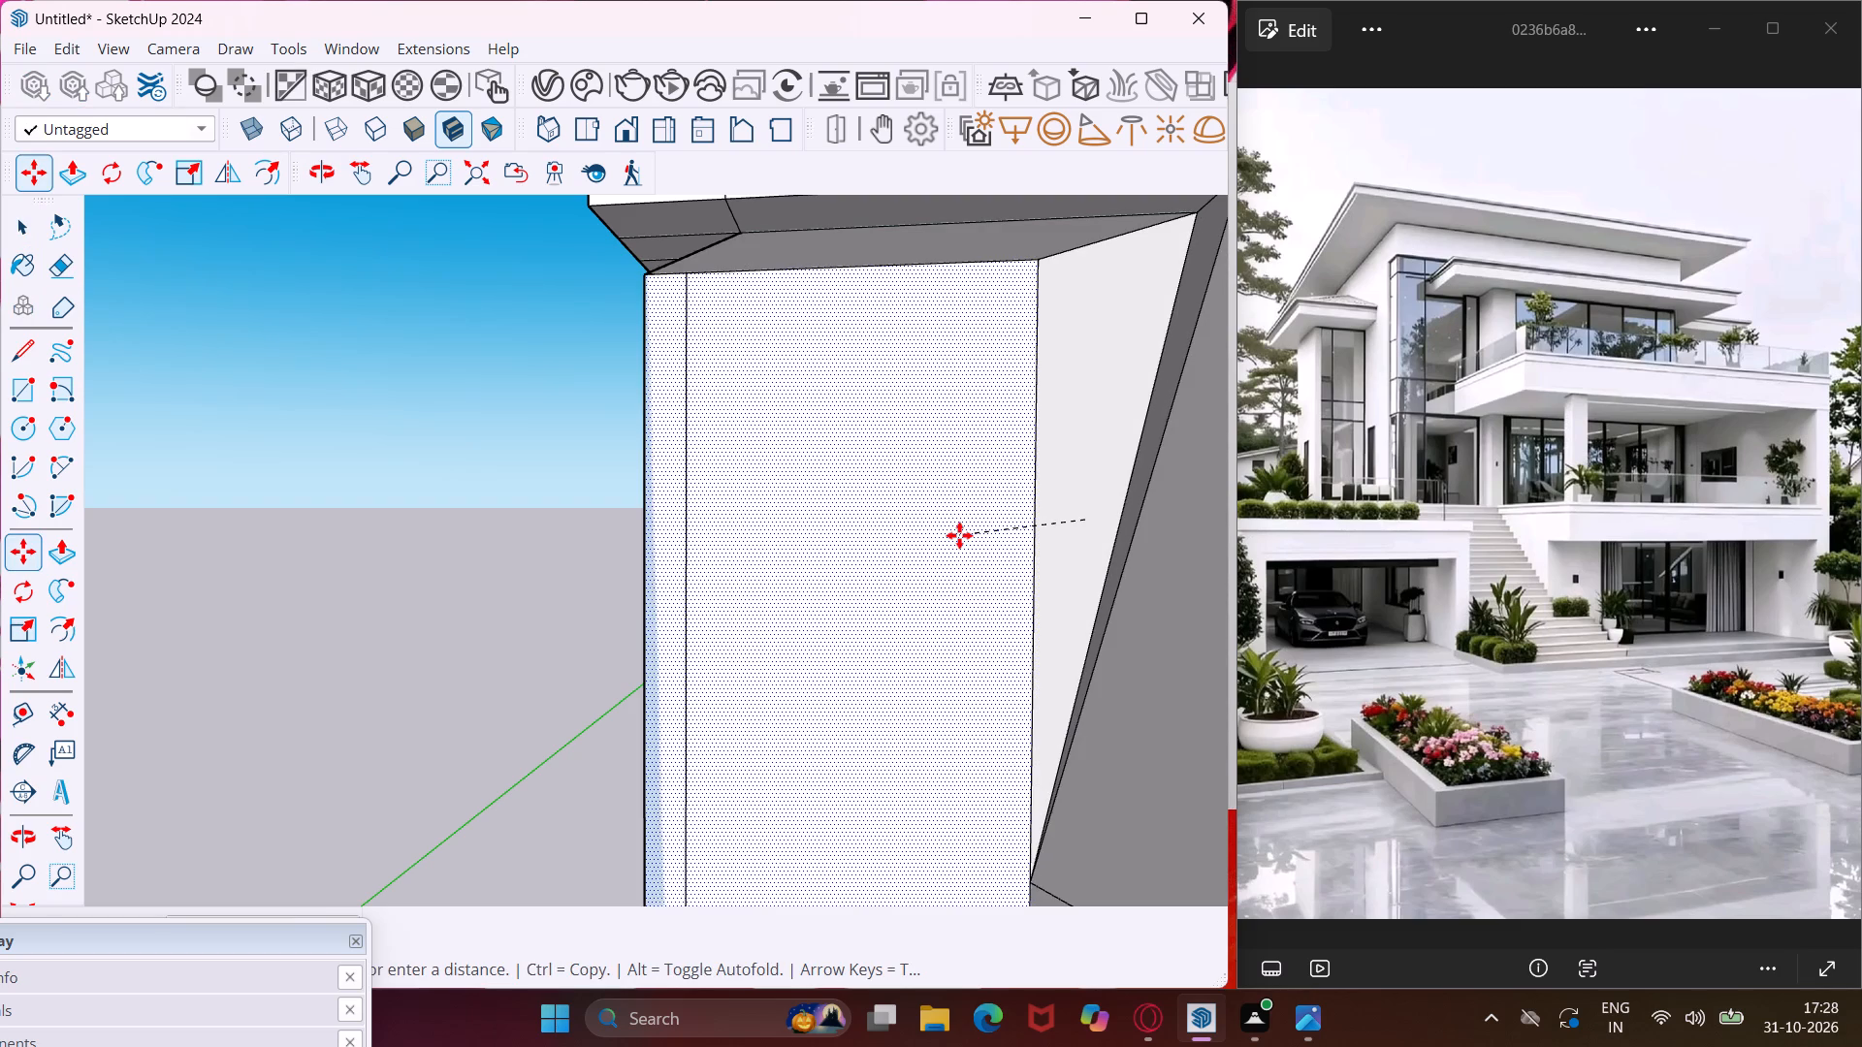
scroll(959, 535, down, 11)
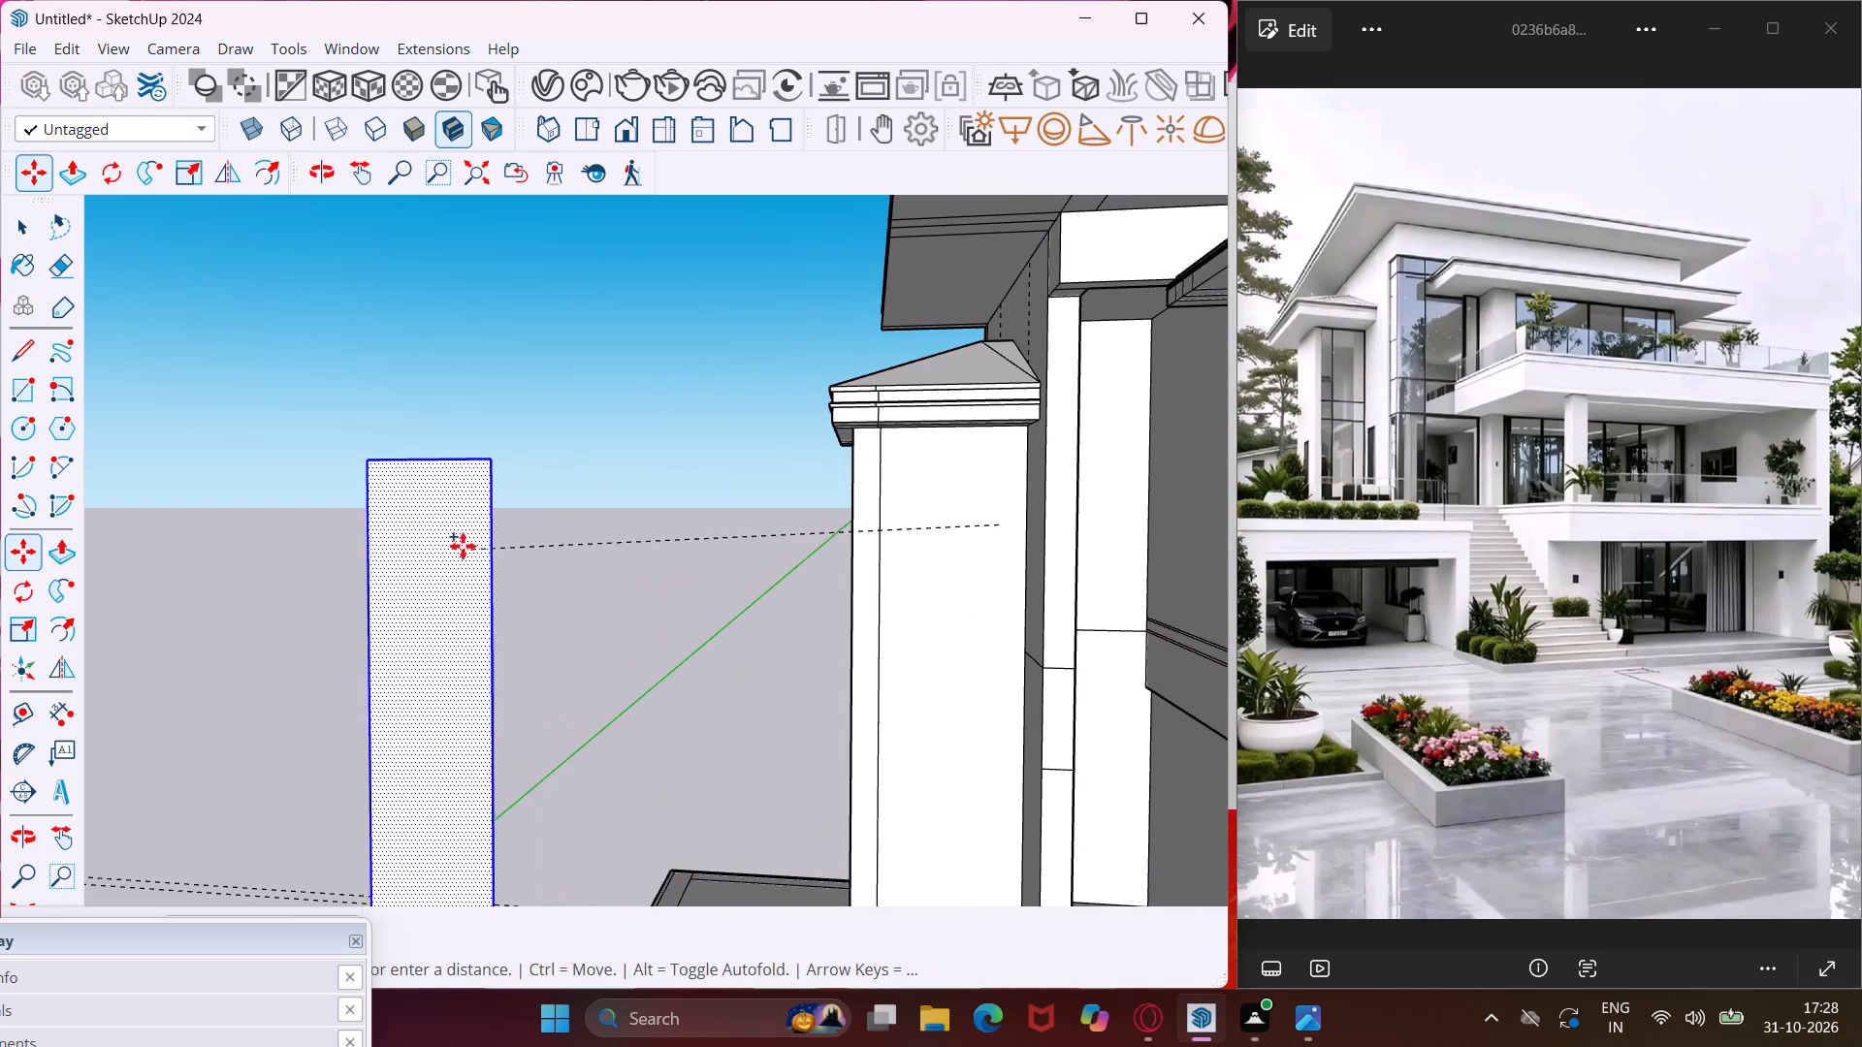
click(457, 543)
key(Escape)
key(space)
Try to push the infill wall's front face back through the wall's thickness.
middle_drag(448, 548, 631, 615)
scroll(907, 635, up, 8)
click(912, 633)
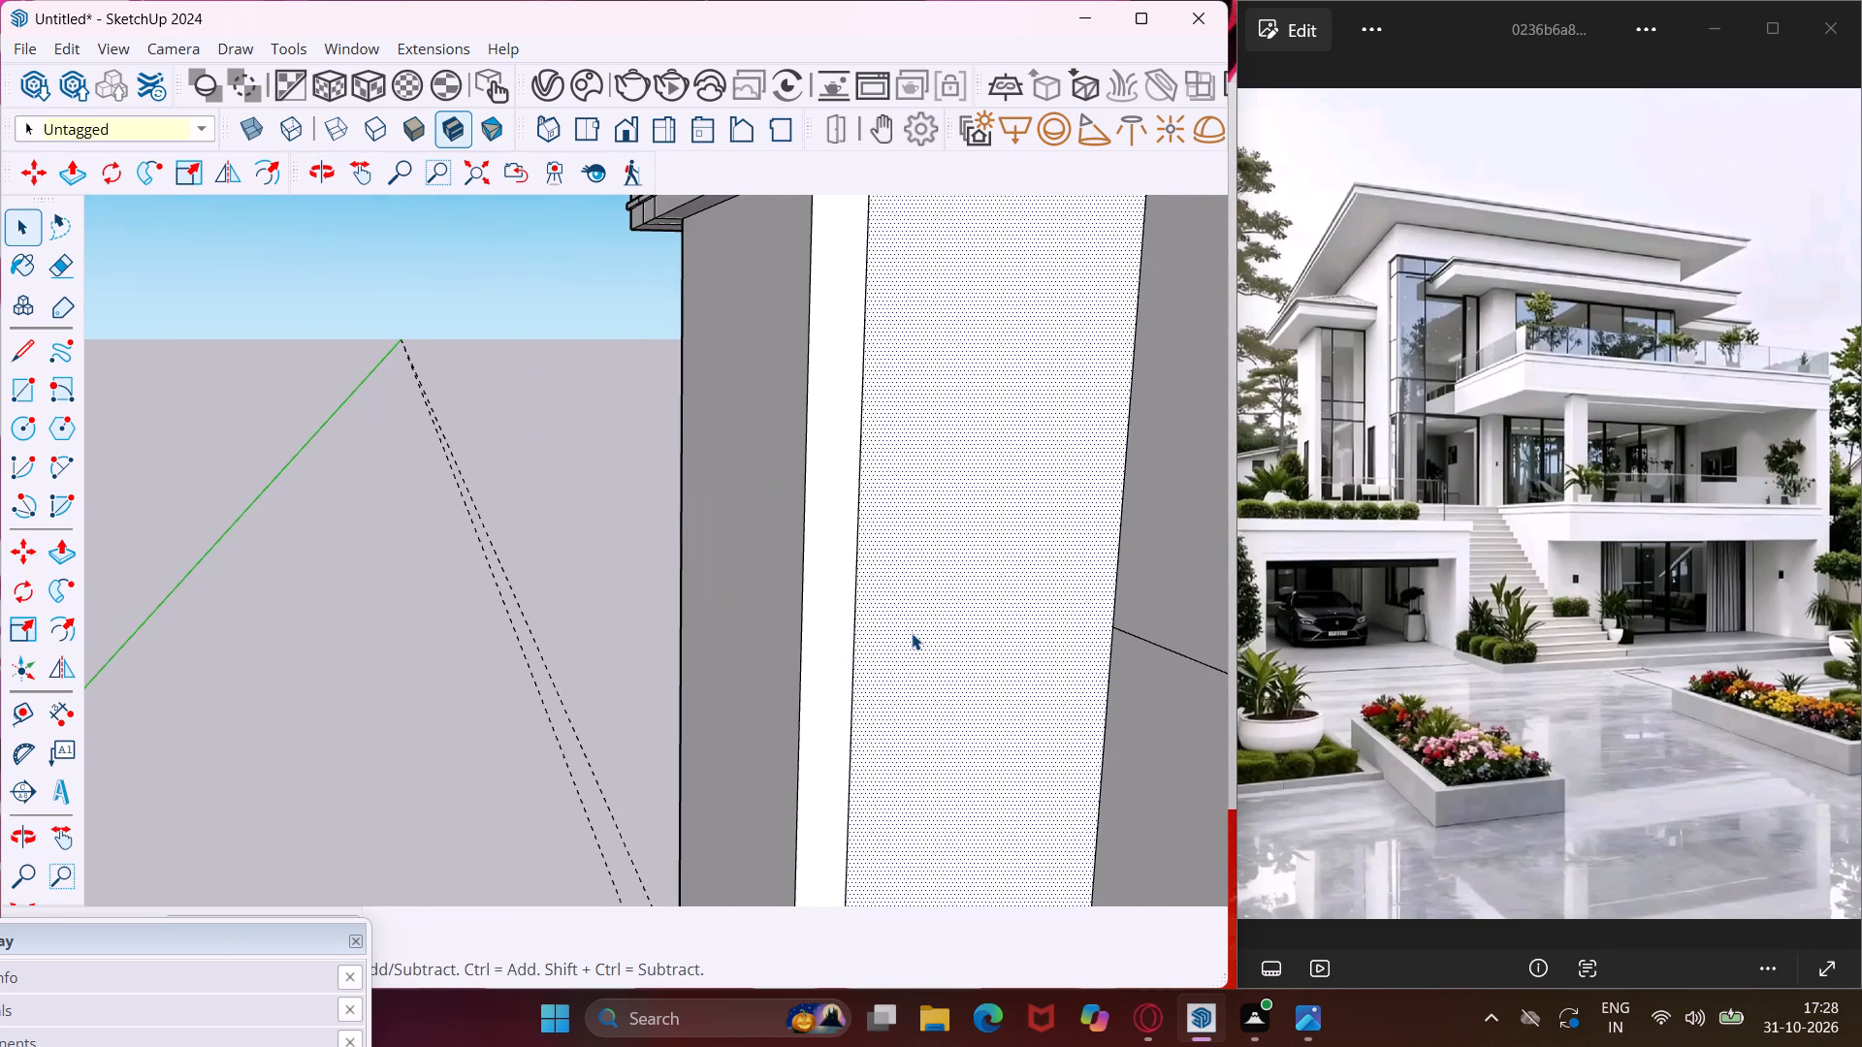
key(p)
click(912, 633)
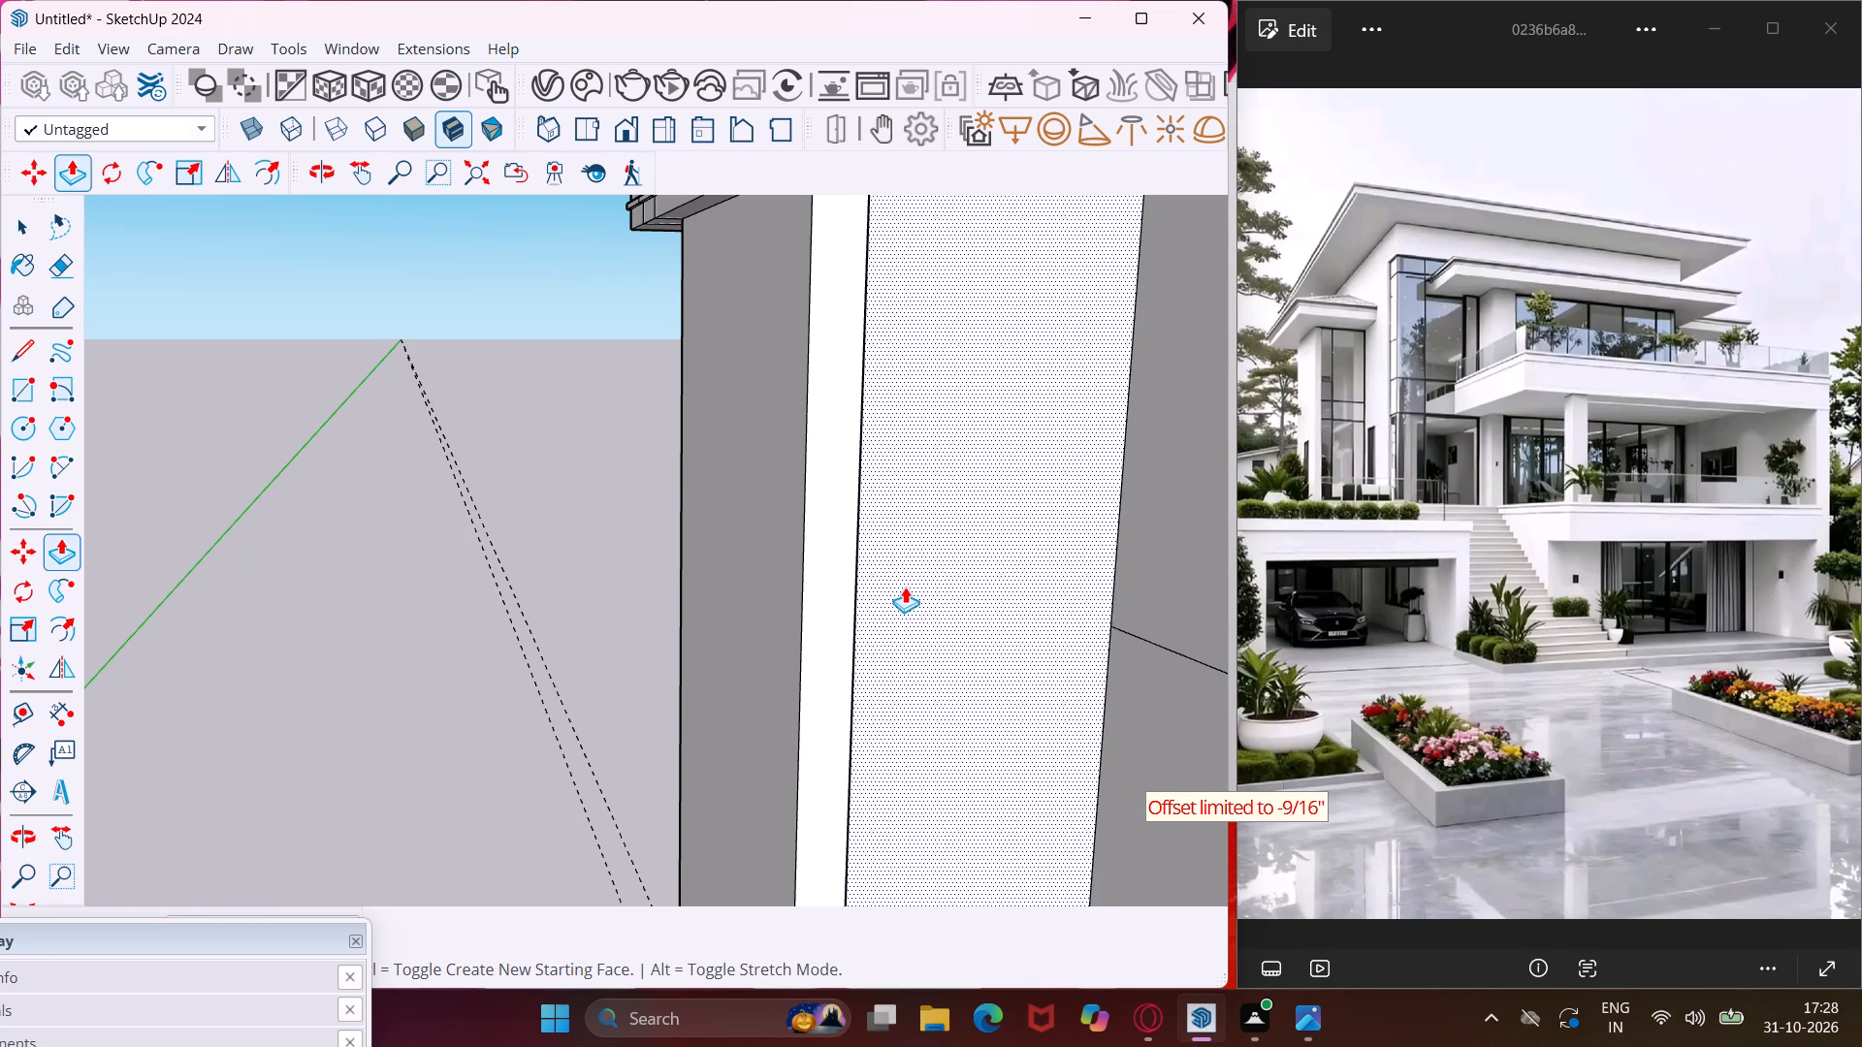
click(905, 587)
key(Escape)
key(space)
Delete the infill wall's front face, the face behind it and the side face against the main wall to open the gap.
click(929, 621)
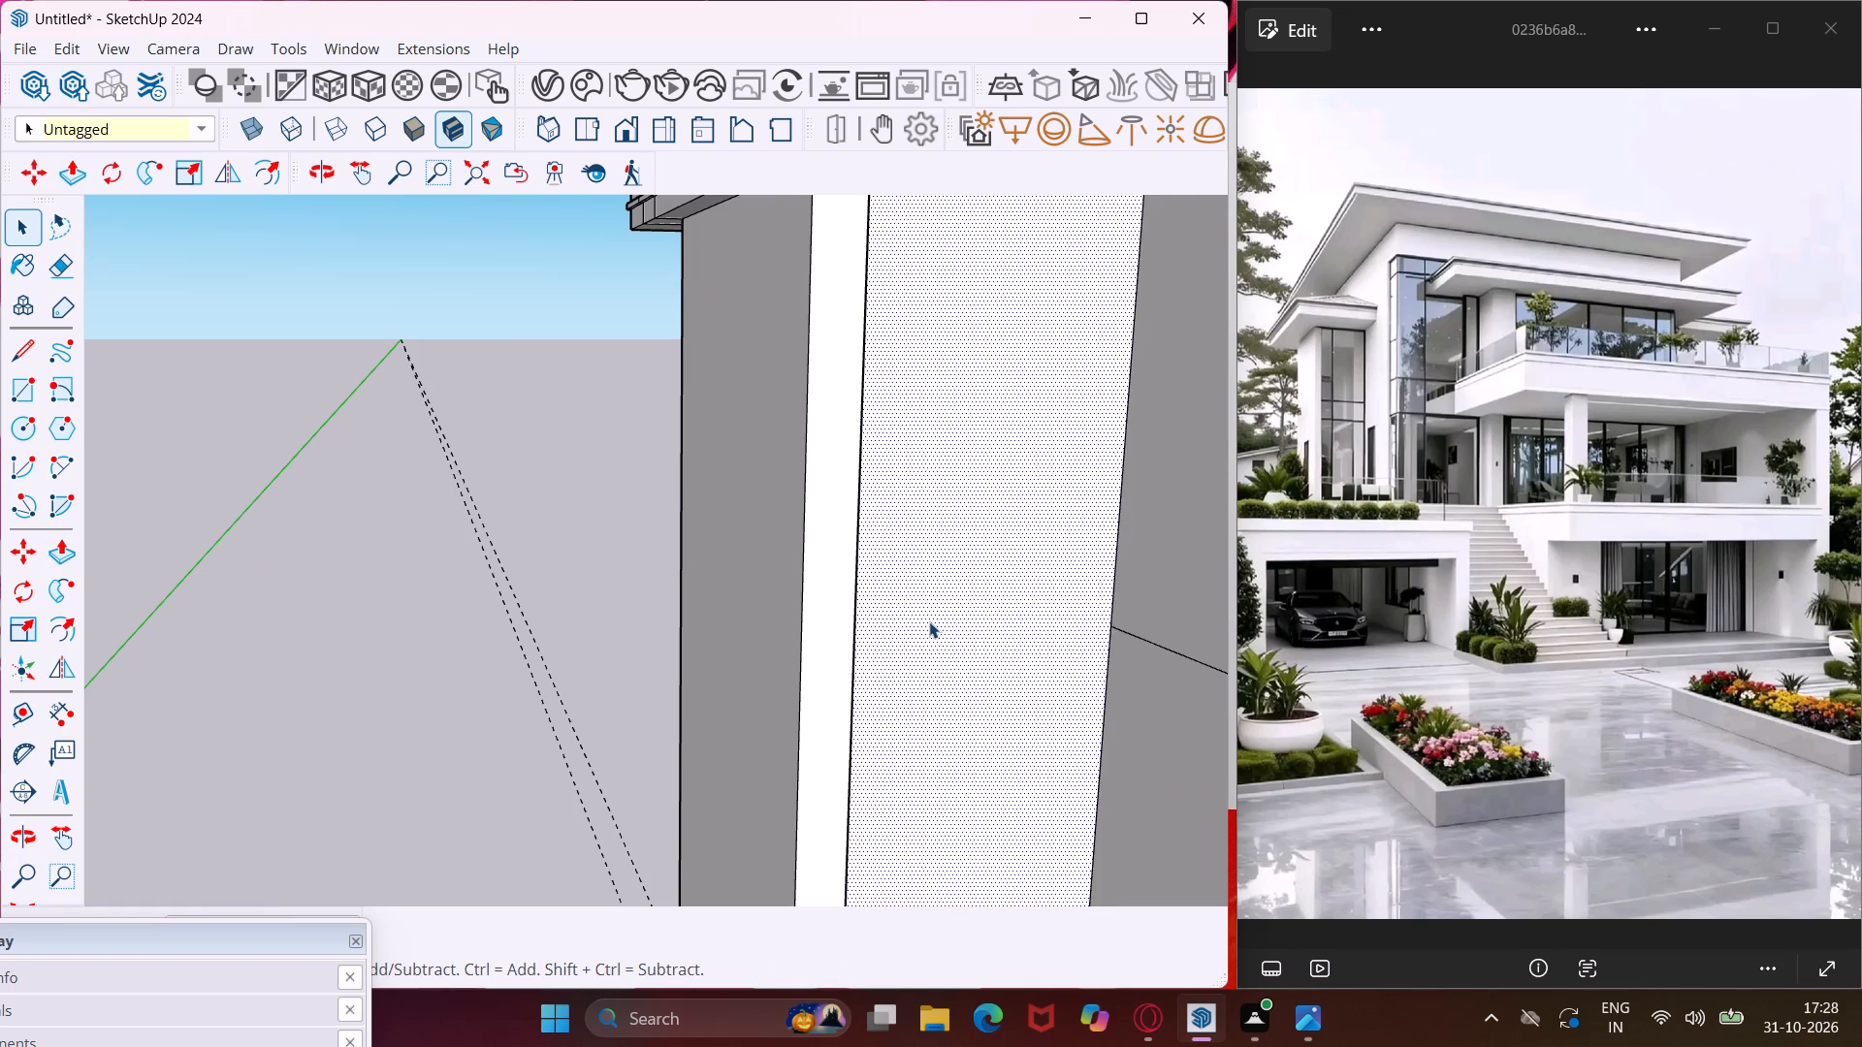
key(Delete)
click(937, 603)
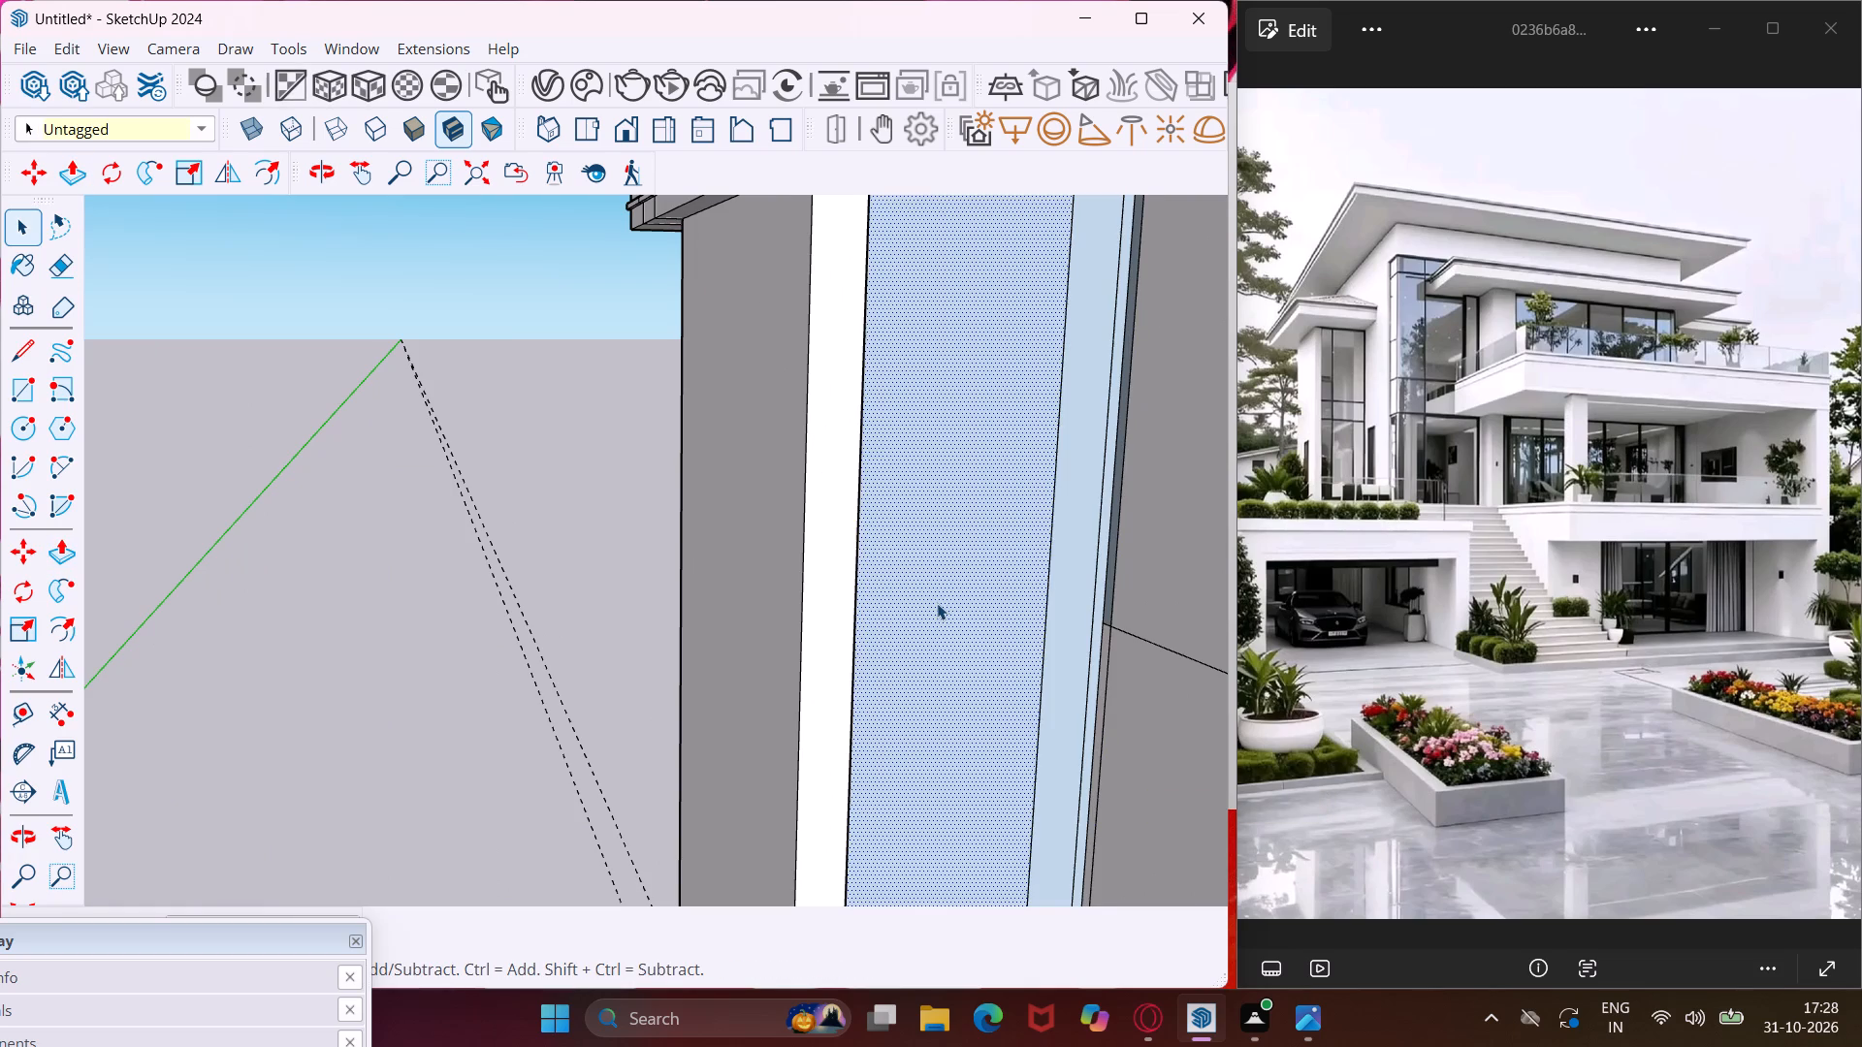
key(Delete)
click(1074, 596)
key(Delete)
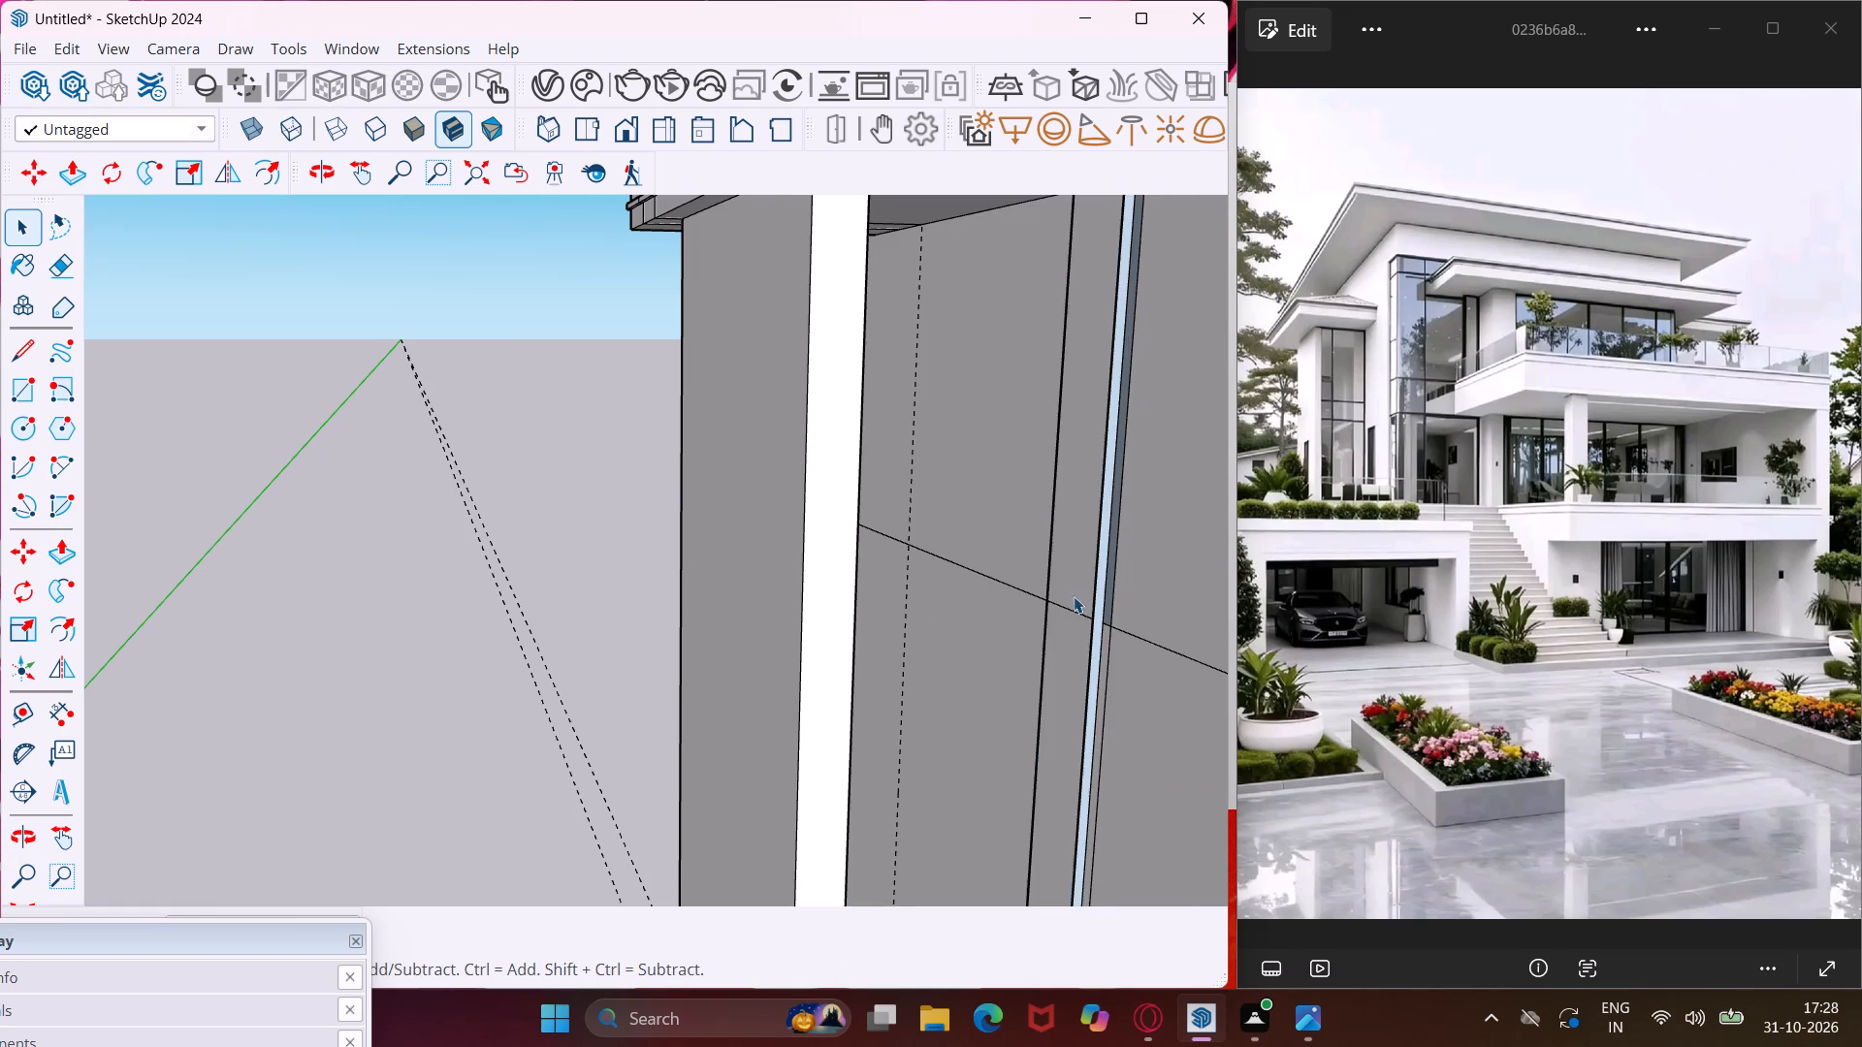
Erase the leftover vertical edges beside the opened gap in the wall under the peaked roof.
scroll(1097, 609, up, 7)
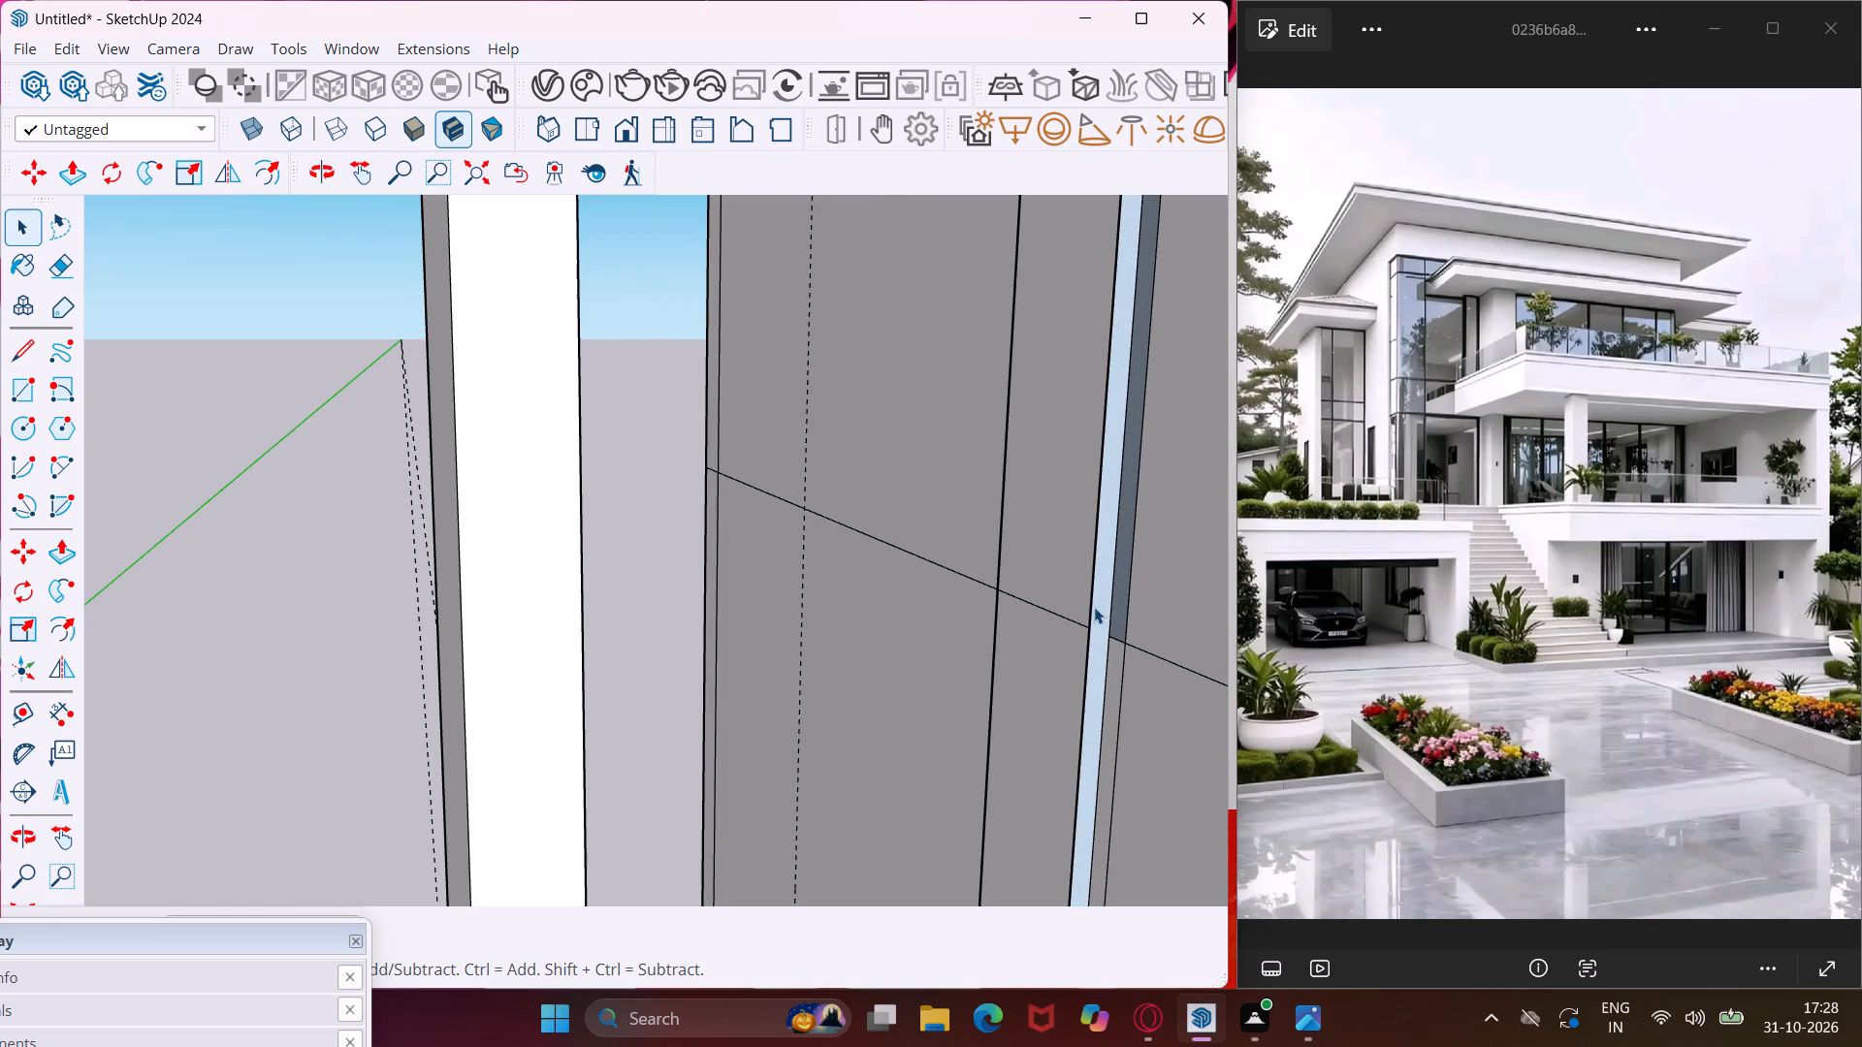
key(r)
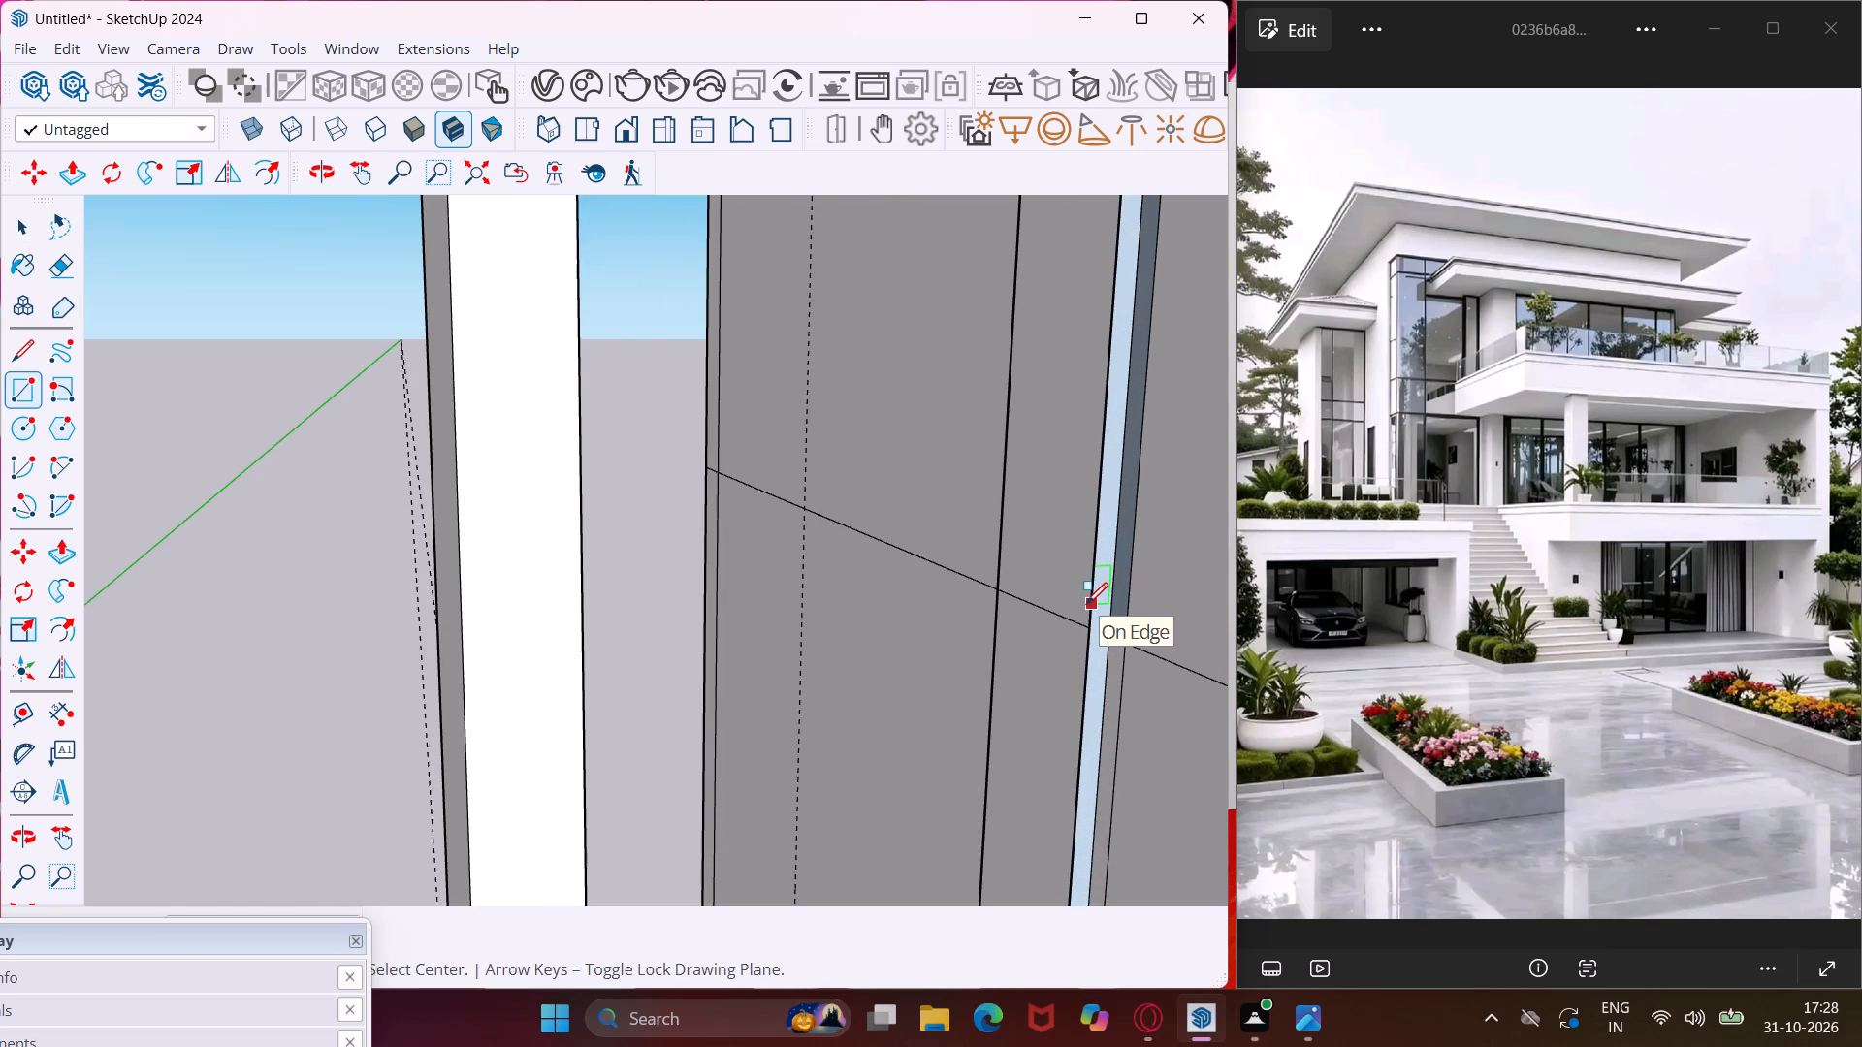
key(Escape)
key(space)
text(e)
click(1086, 604)
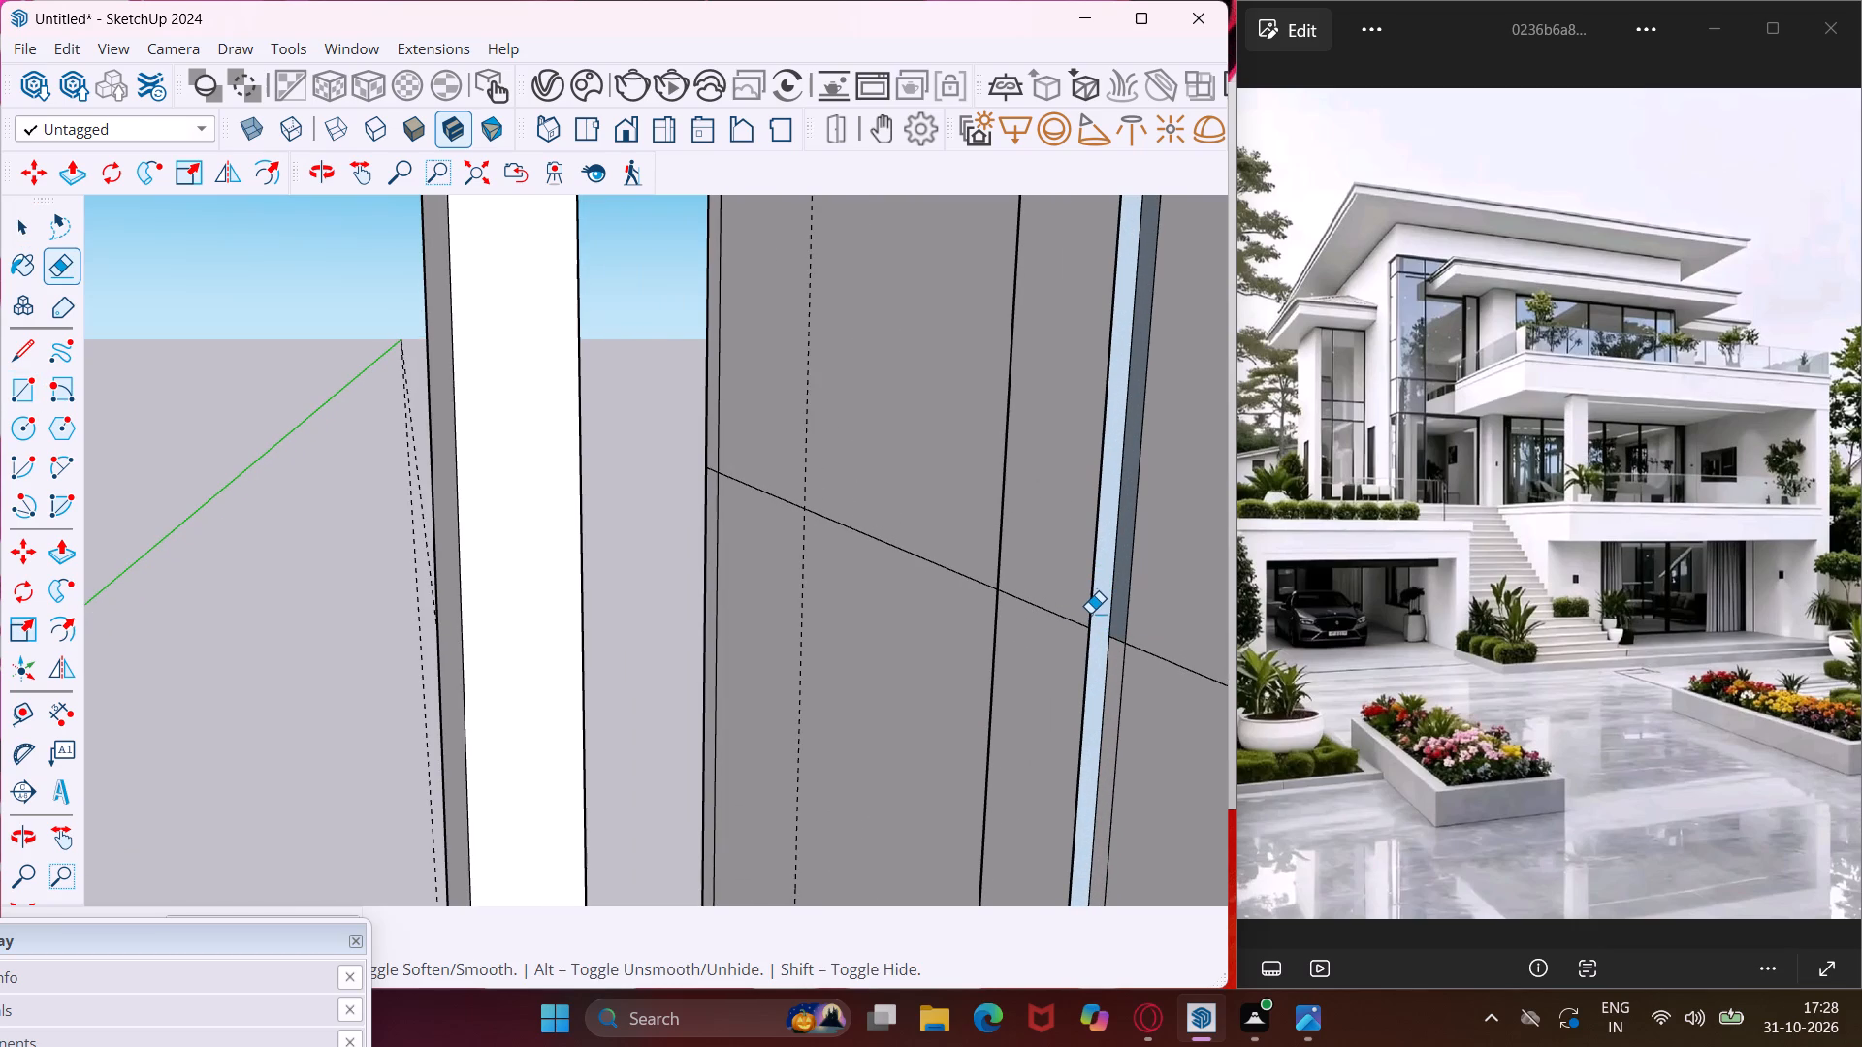
click(1090, 613)
key(Escape)
key(space)
middle_drag(1056, 626, 1183, 680)
key(e)
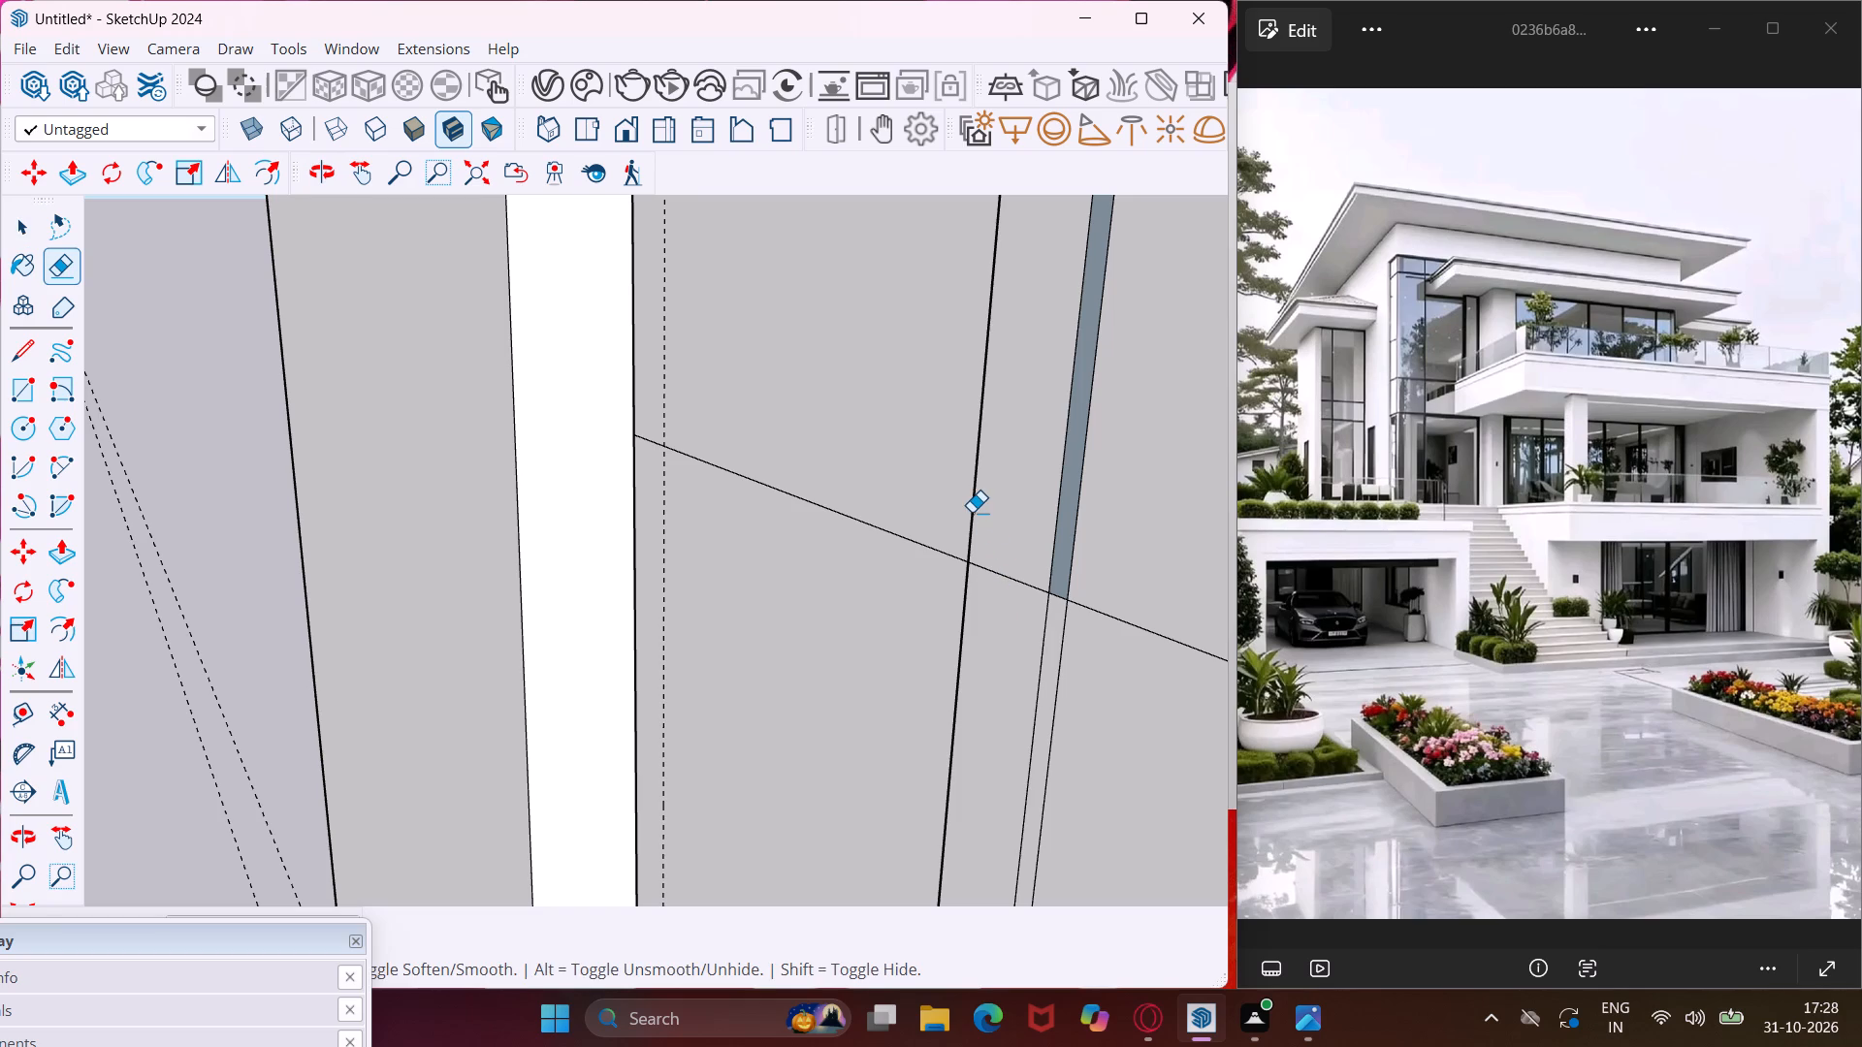
click(972, 512)
key(Escape)
key(space)
scroll(938, 497, down, 14)
scroll(938, 512, up, 1)
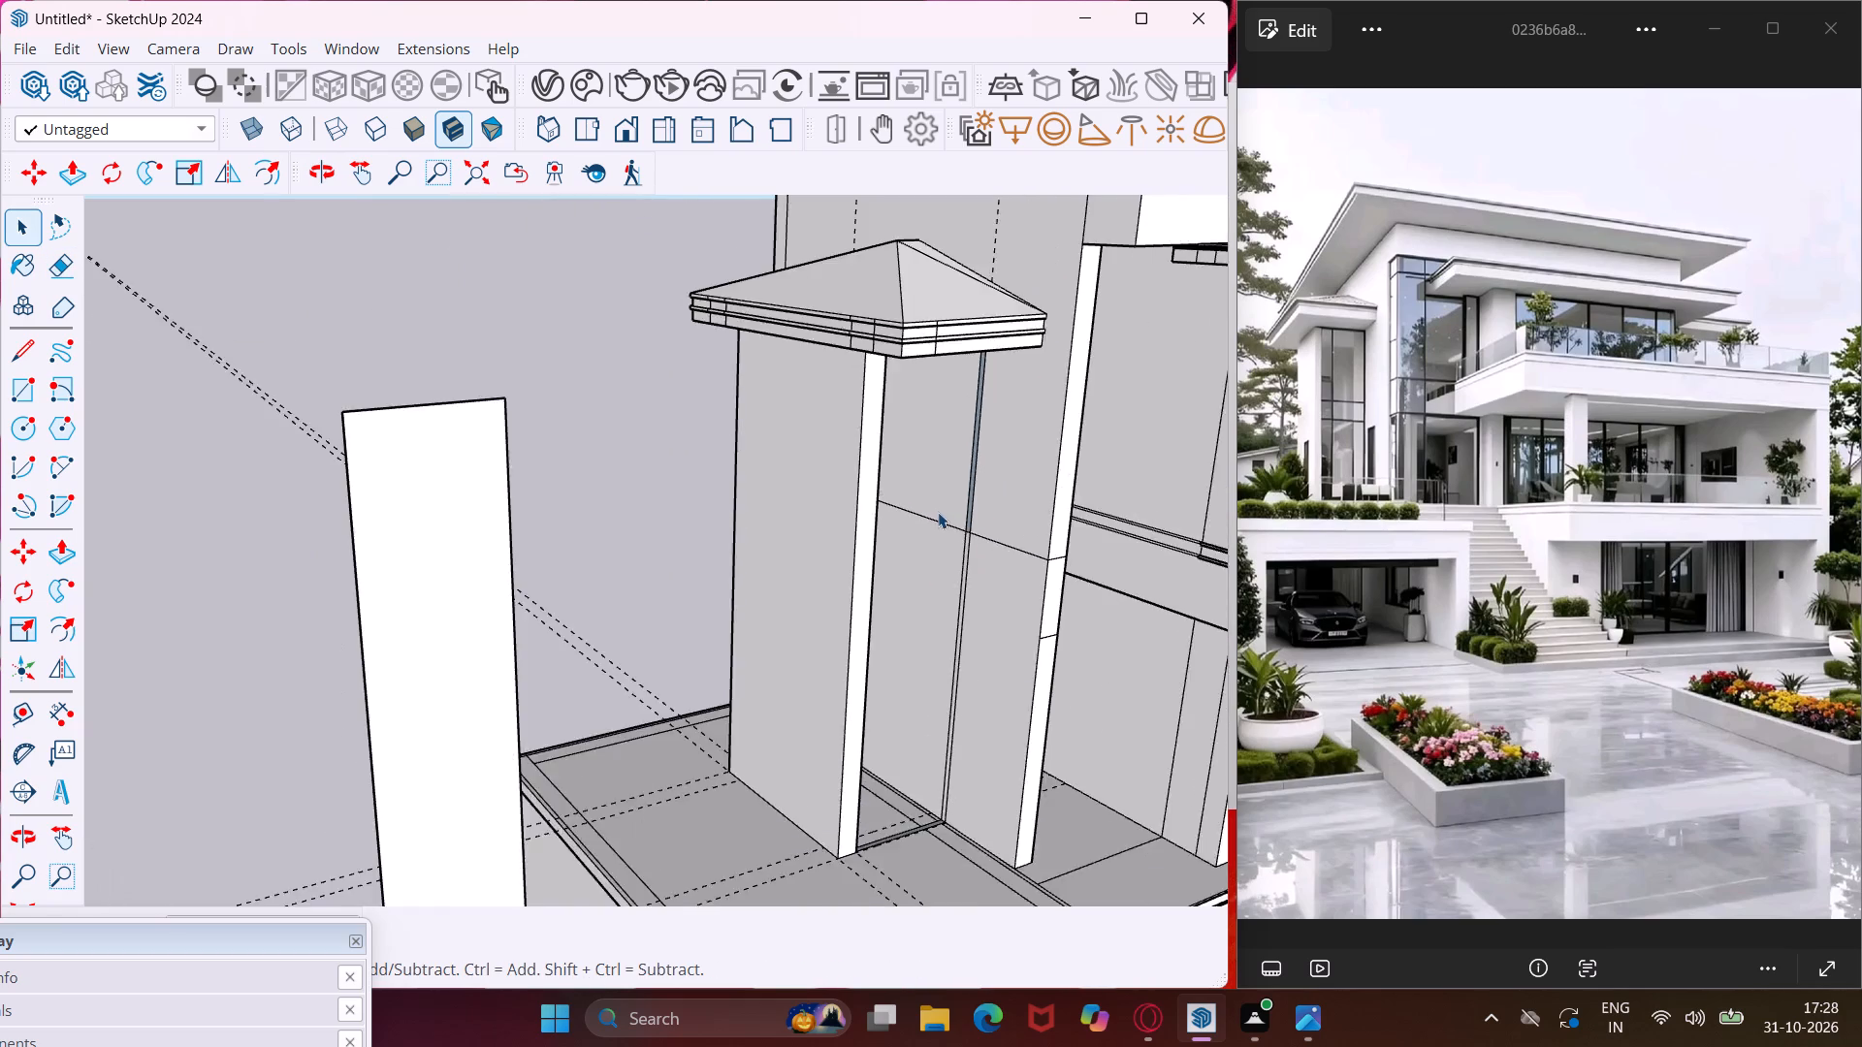
scroll(936, 509, down, 9)
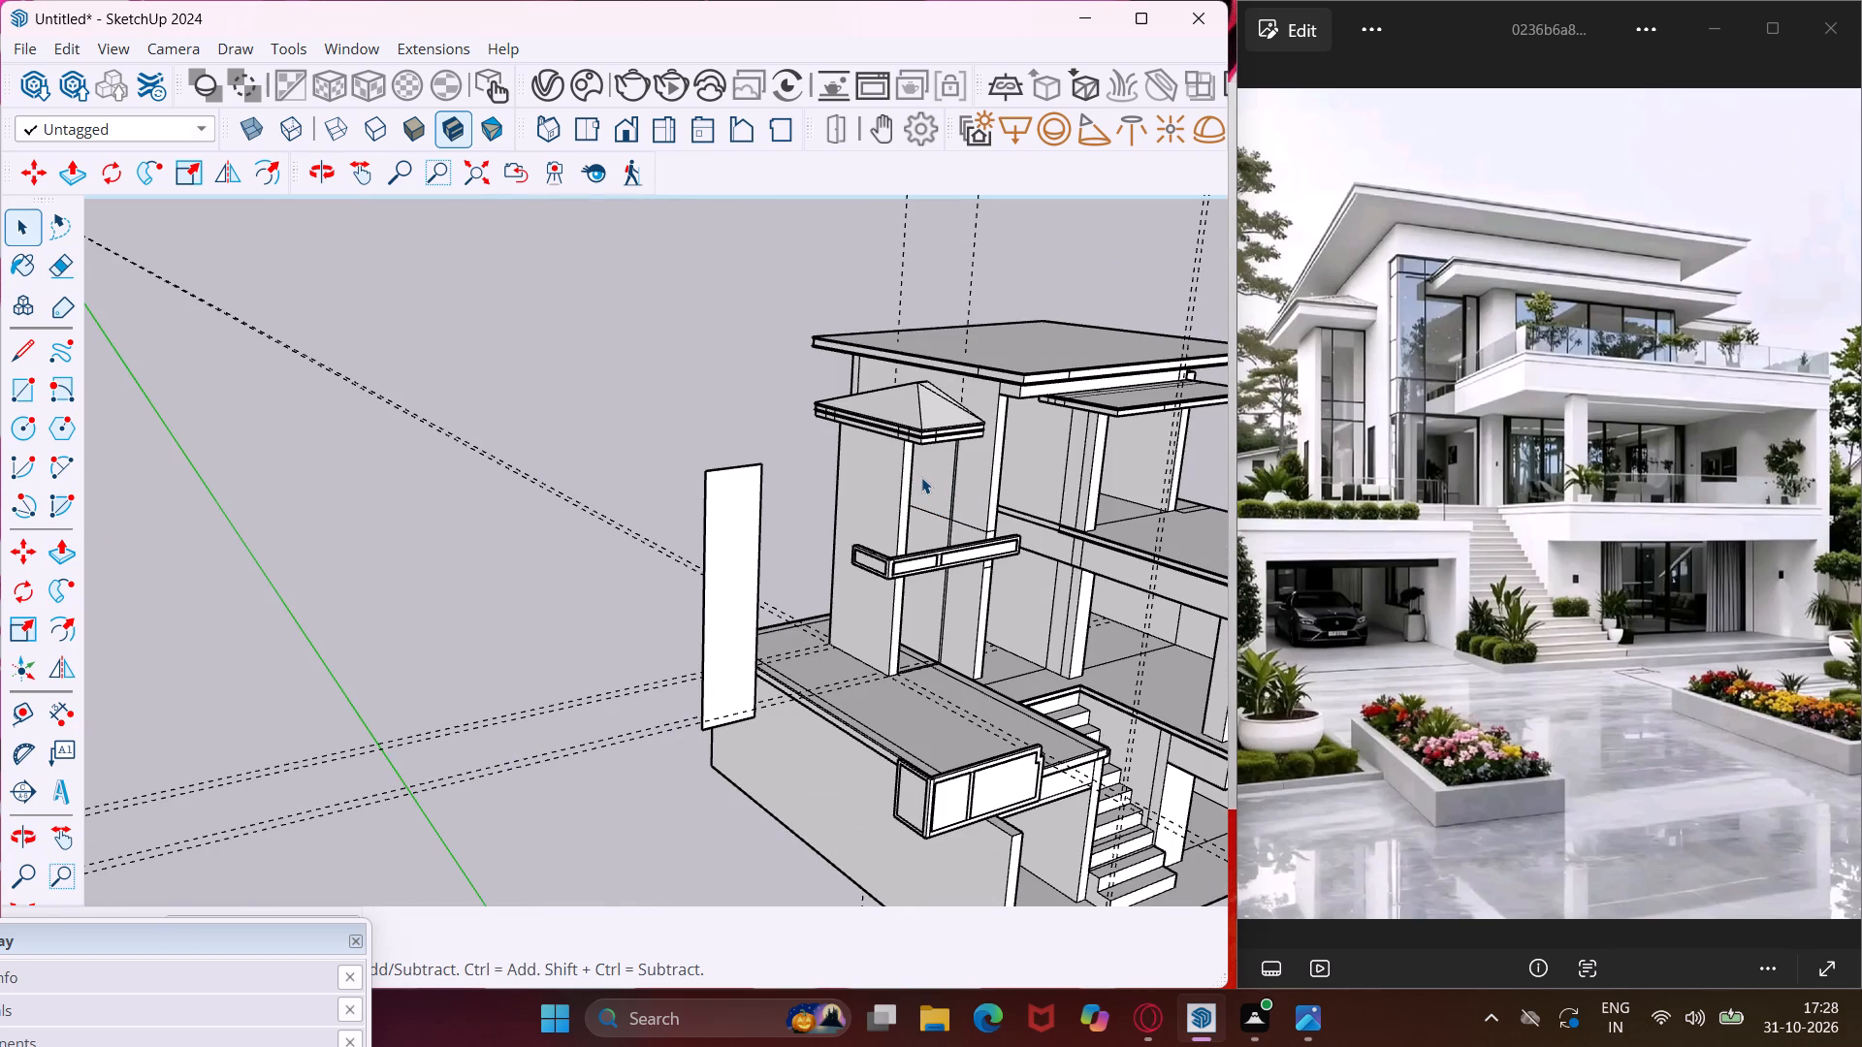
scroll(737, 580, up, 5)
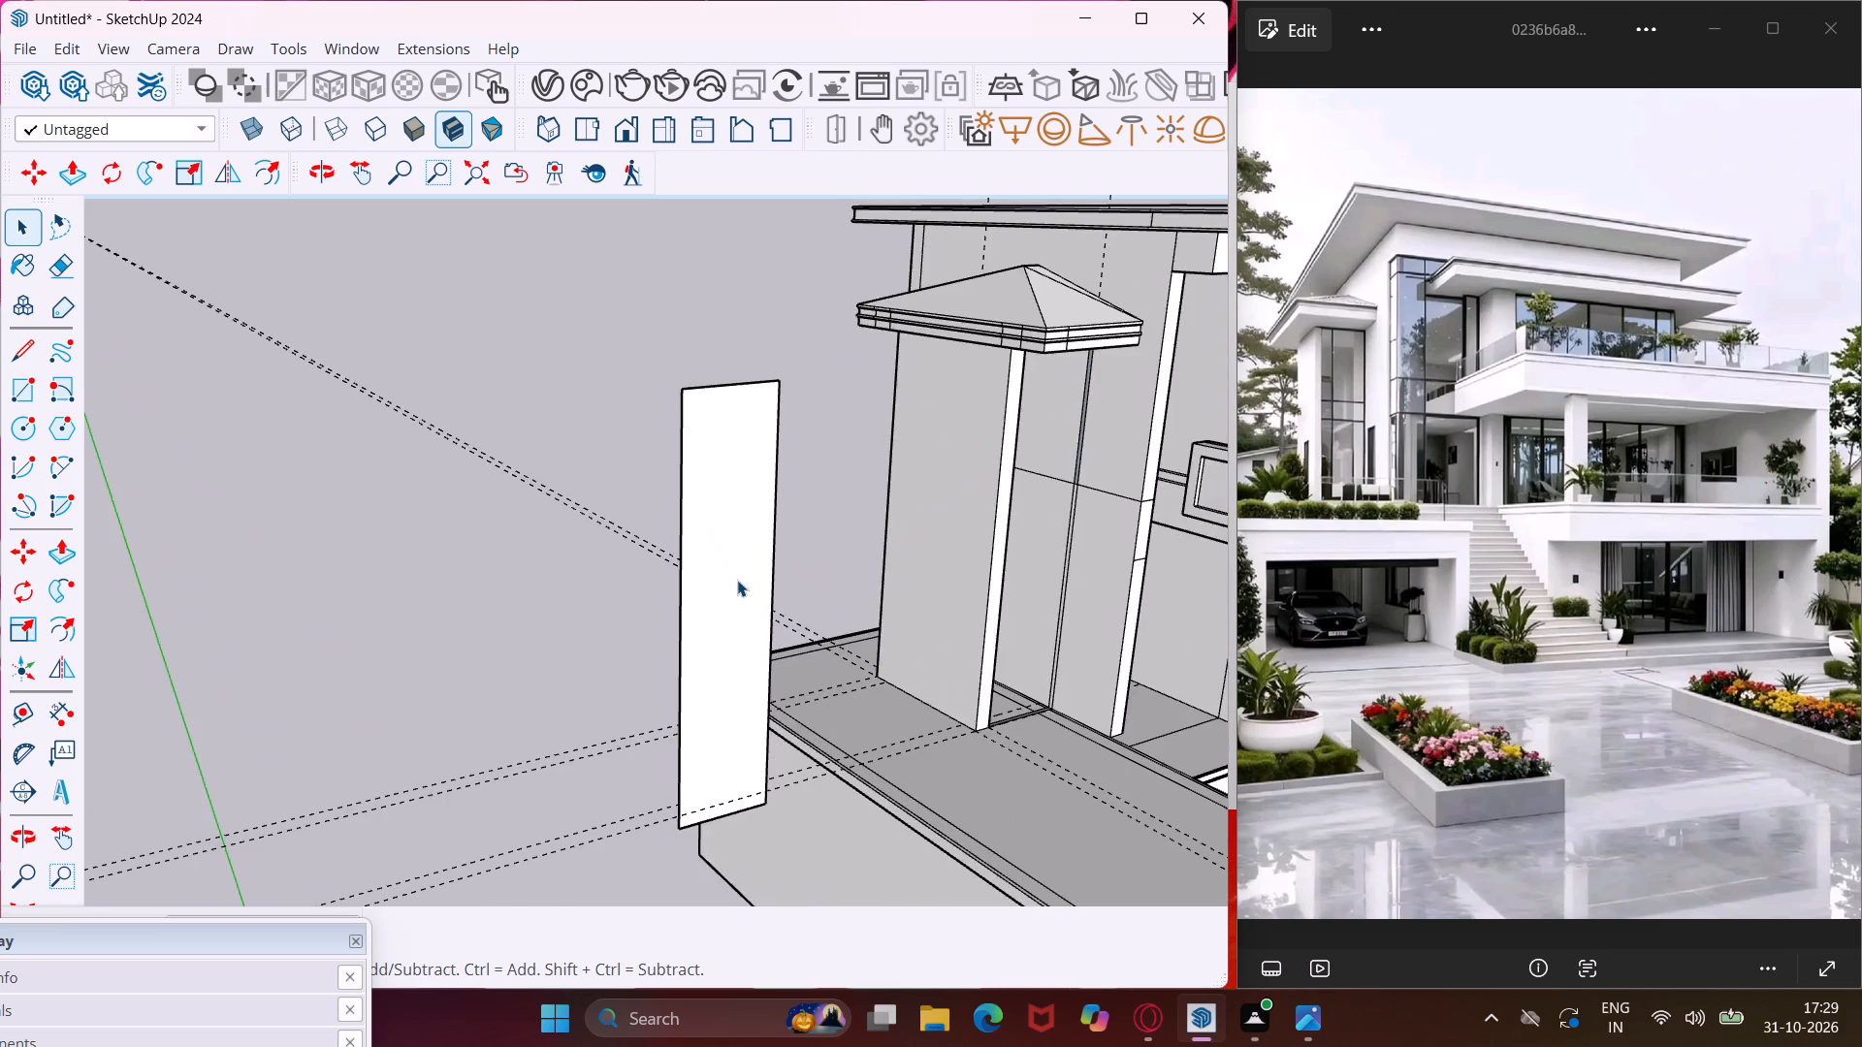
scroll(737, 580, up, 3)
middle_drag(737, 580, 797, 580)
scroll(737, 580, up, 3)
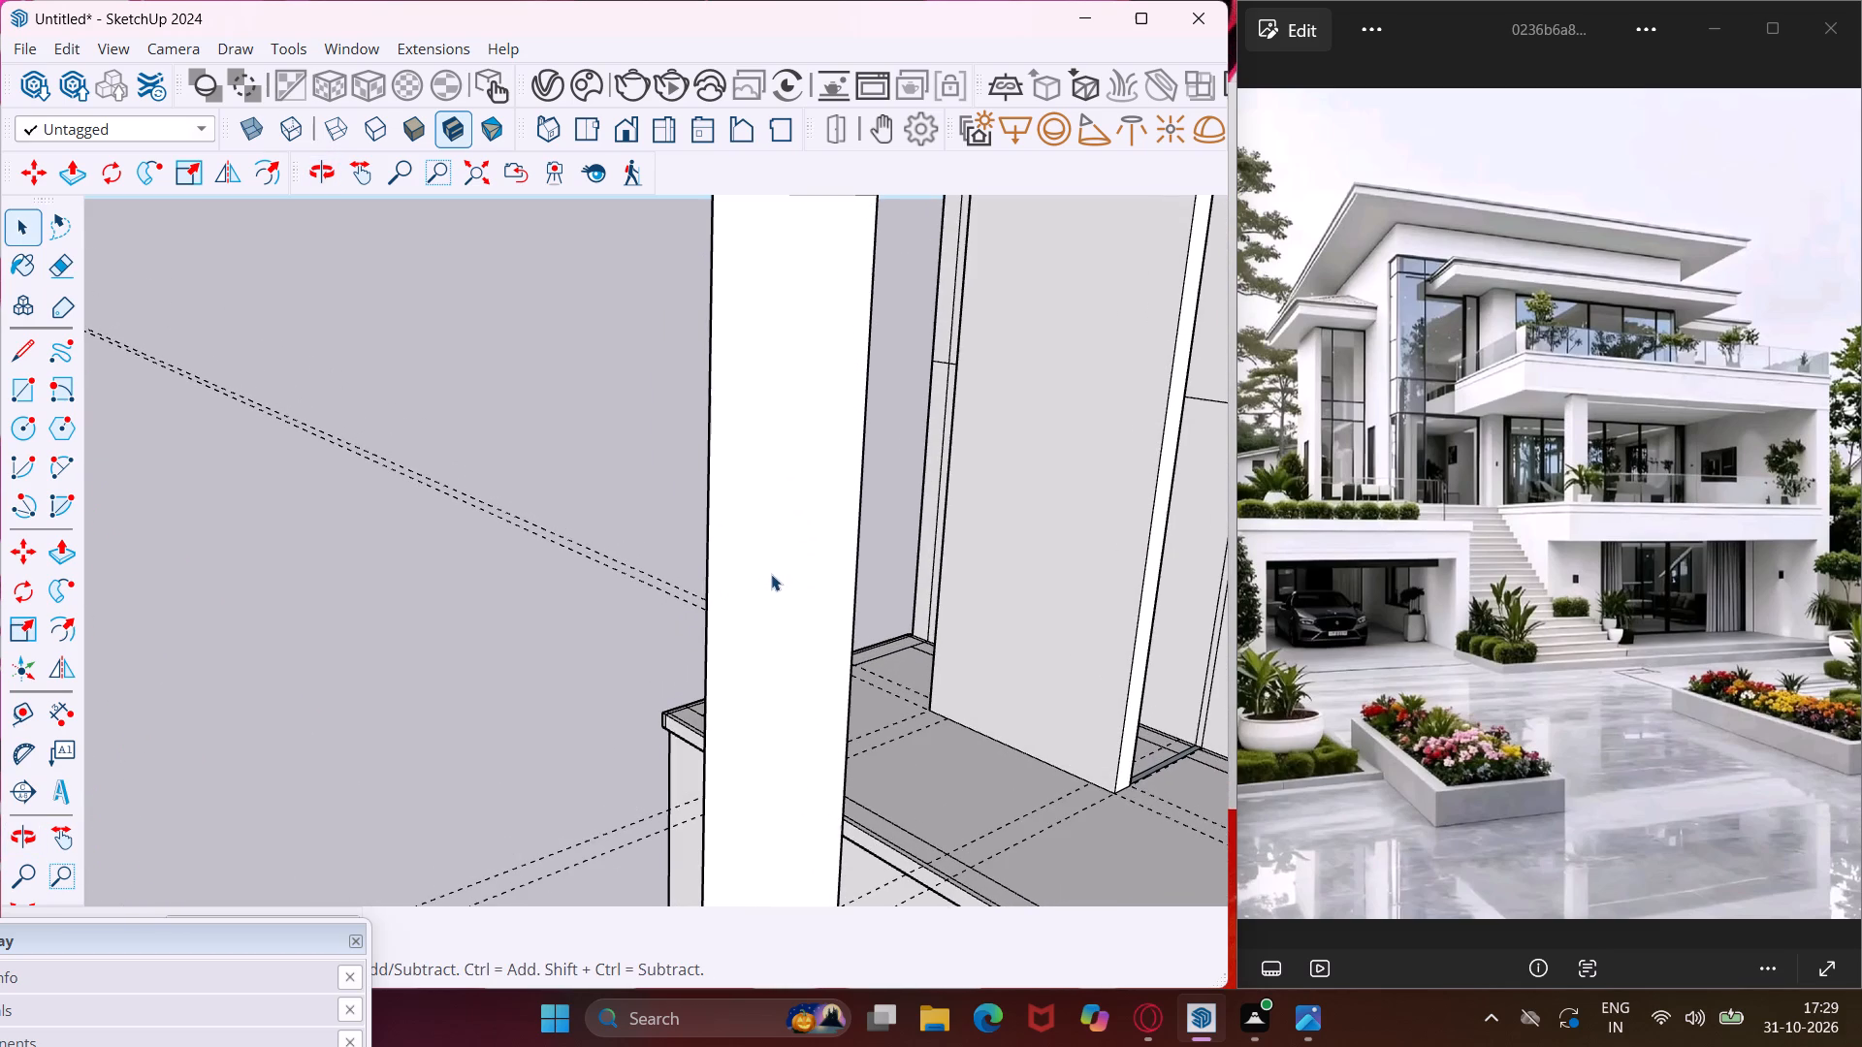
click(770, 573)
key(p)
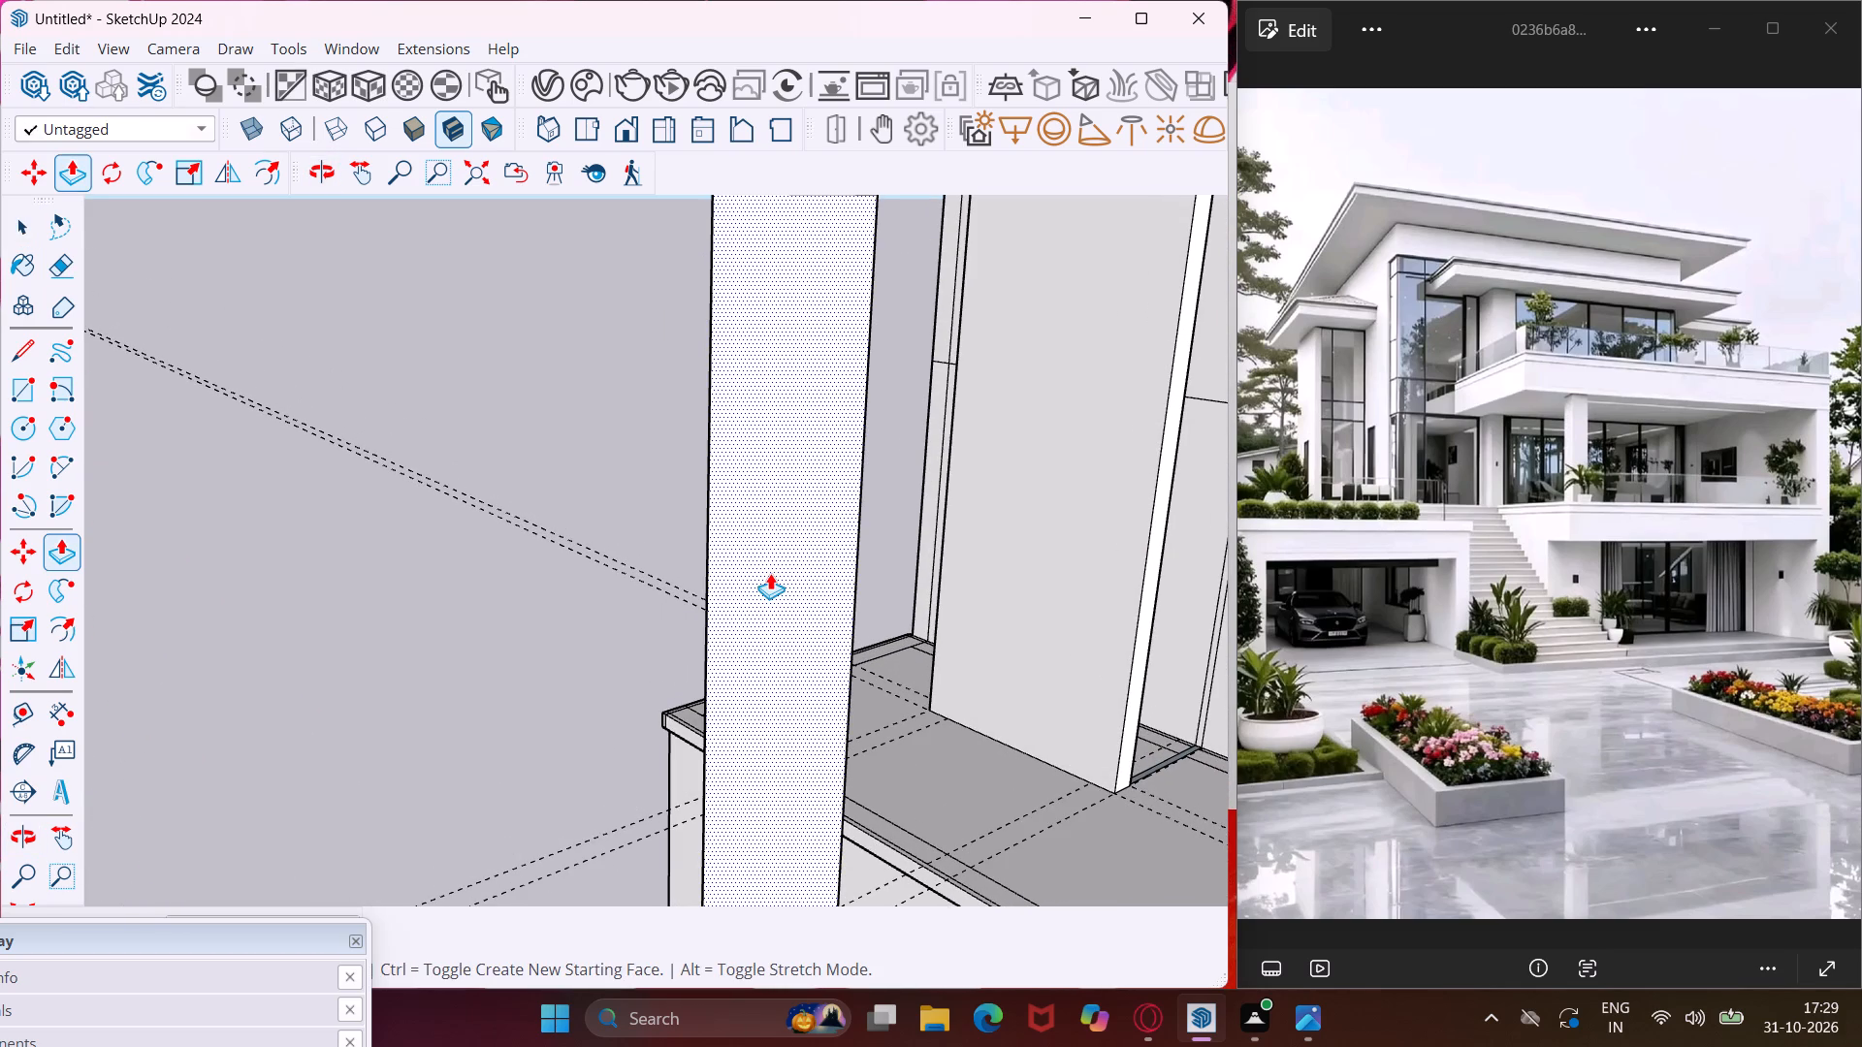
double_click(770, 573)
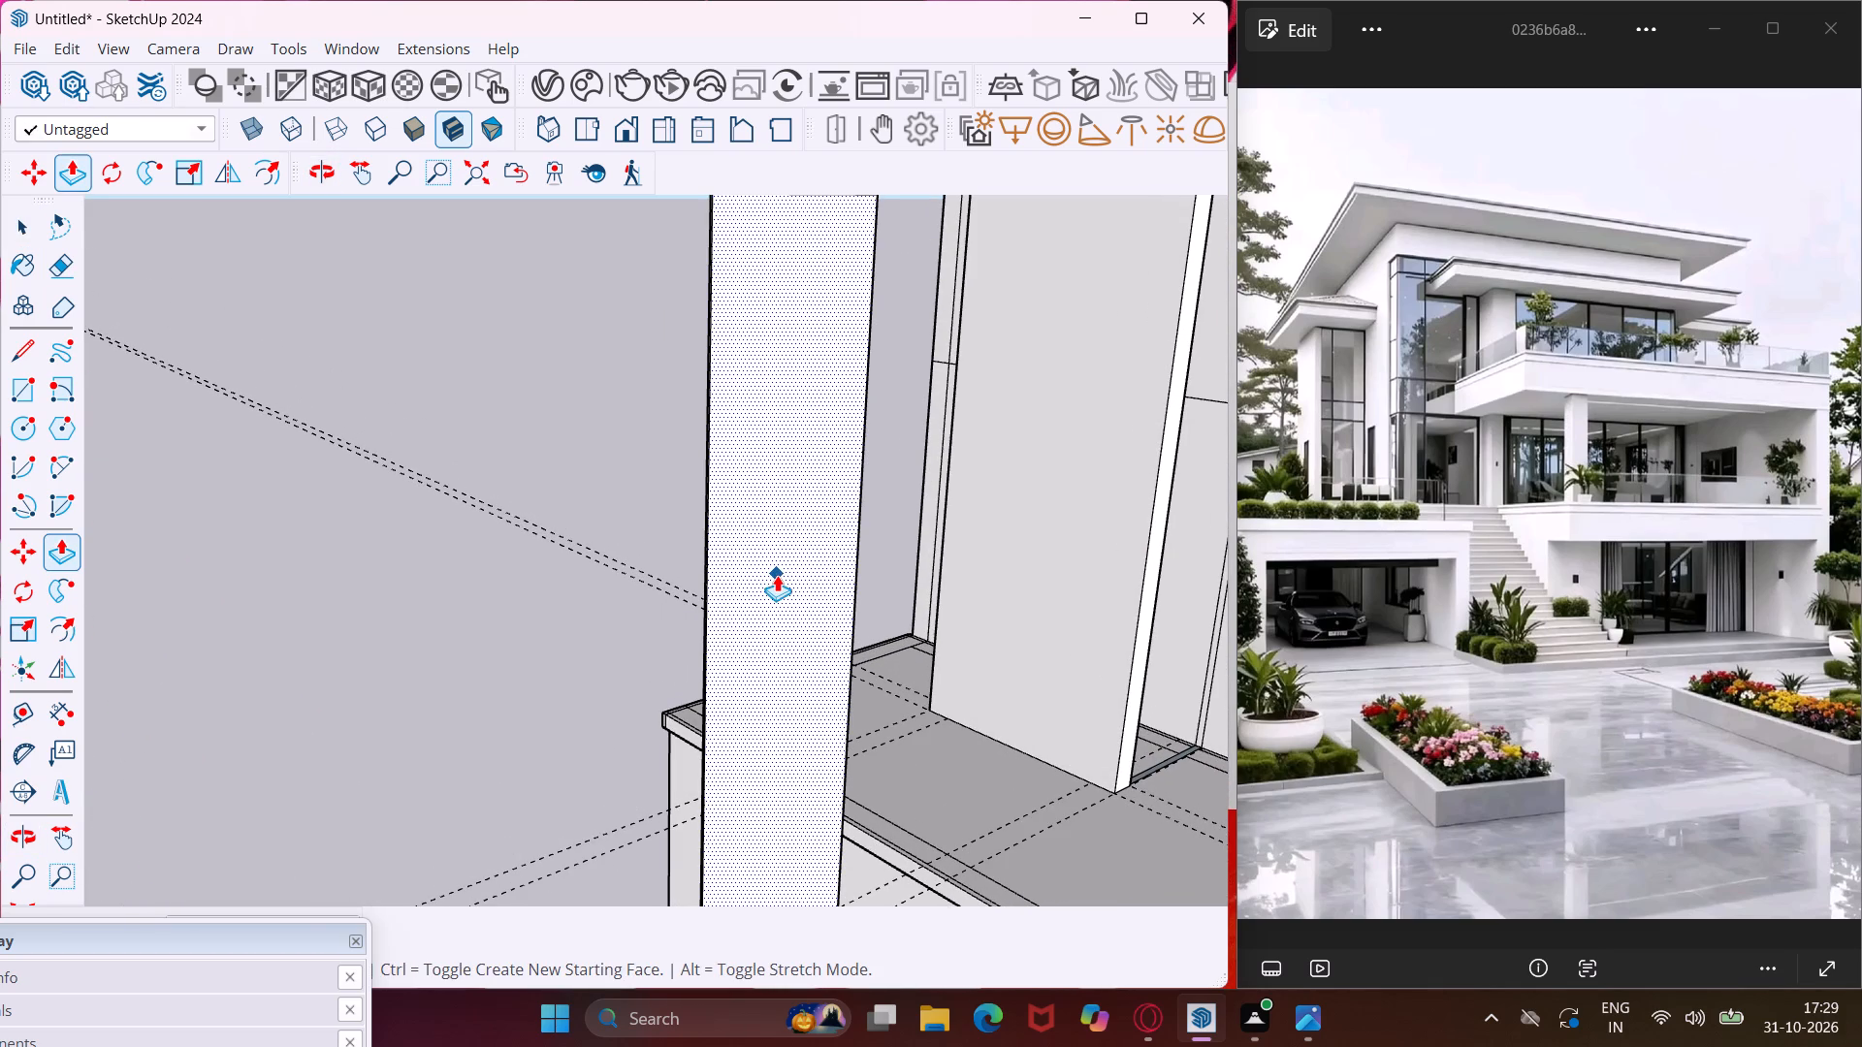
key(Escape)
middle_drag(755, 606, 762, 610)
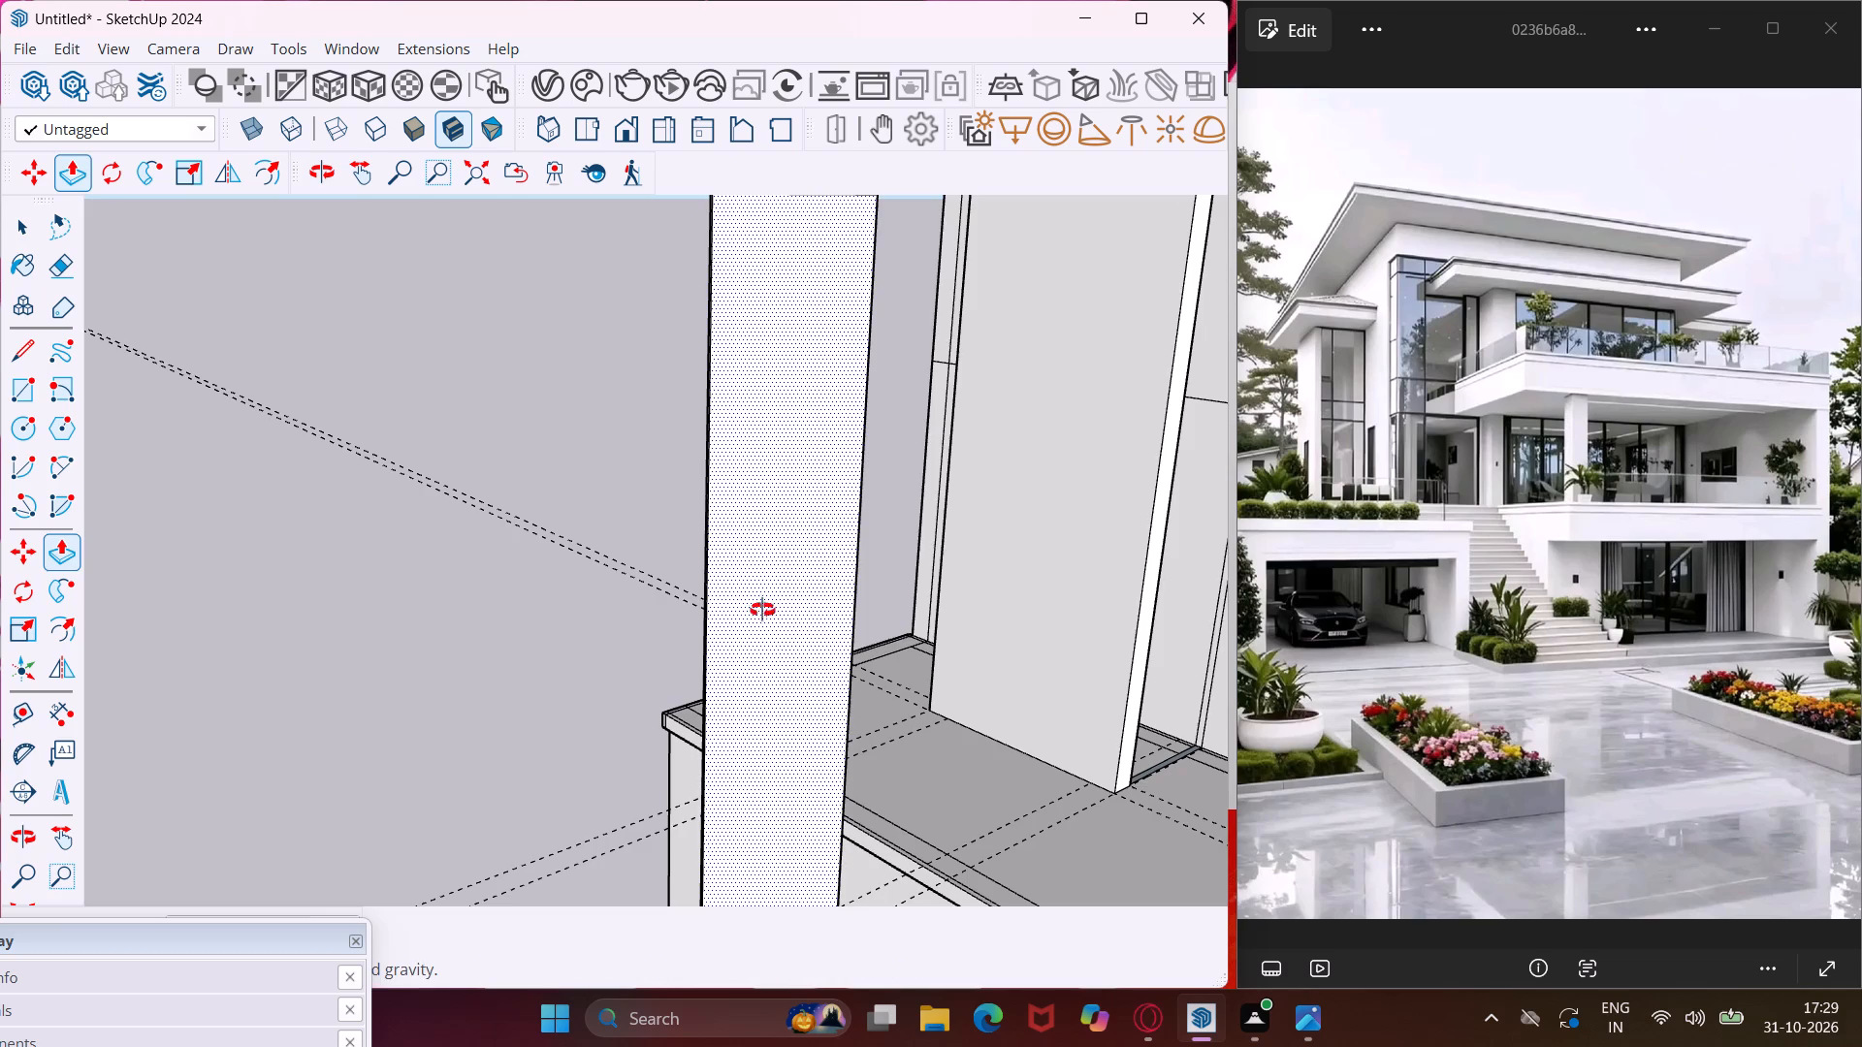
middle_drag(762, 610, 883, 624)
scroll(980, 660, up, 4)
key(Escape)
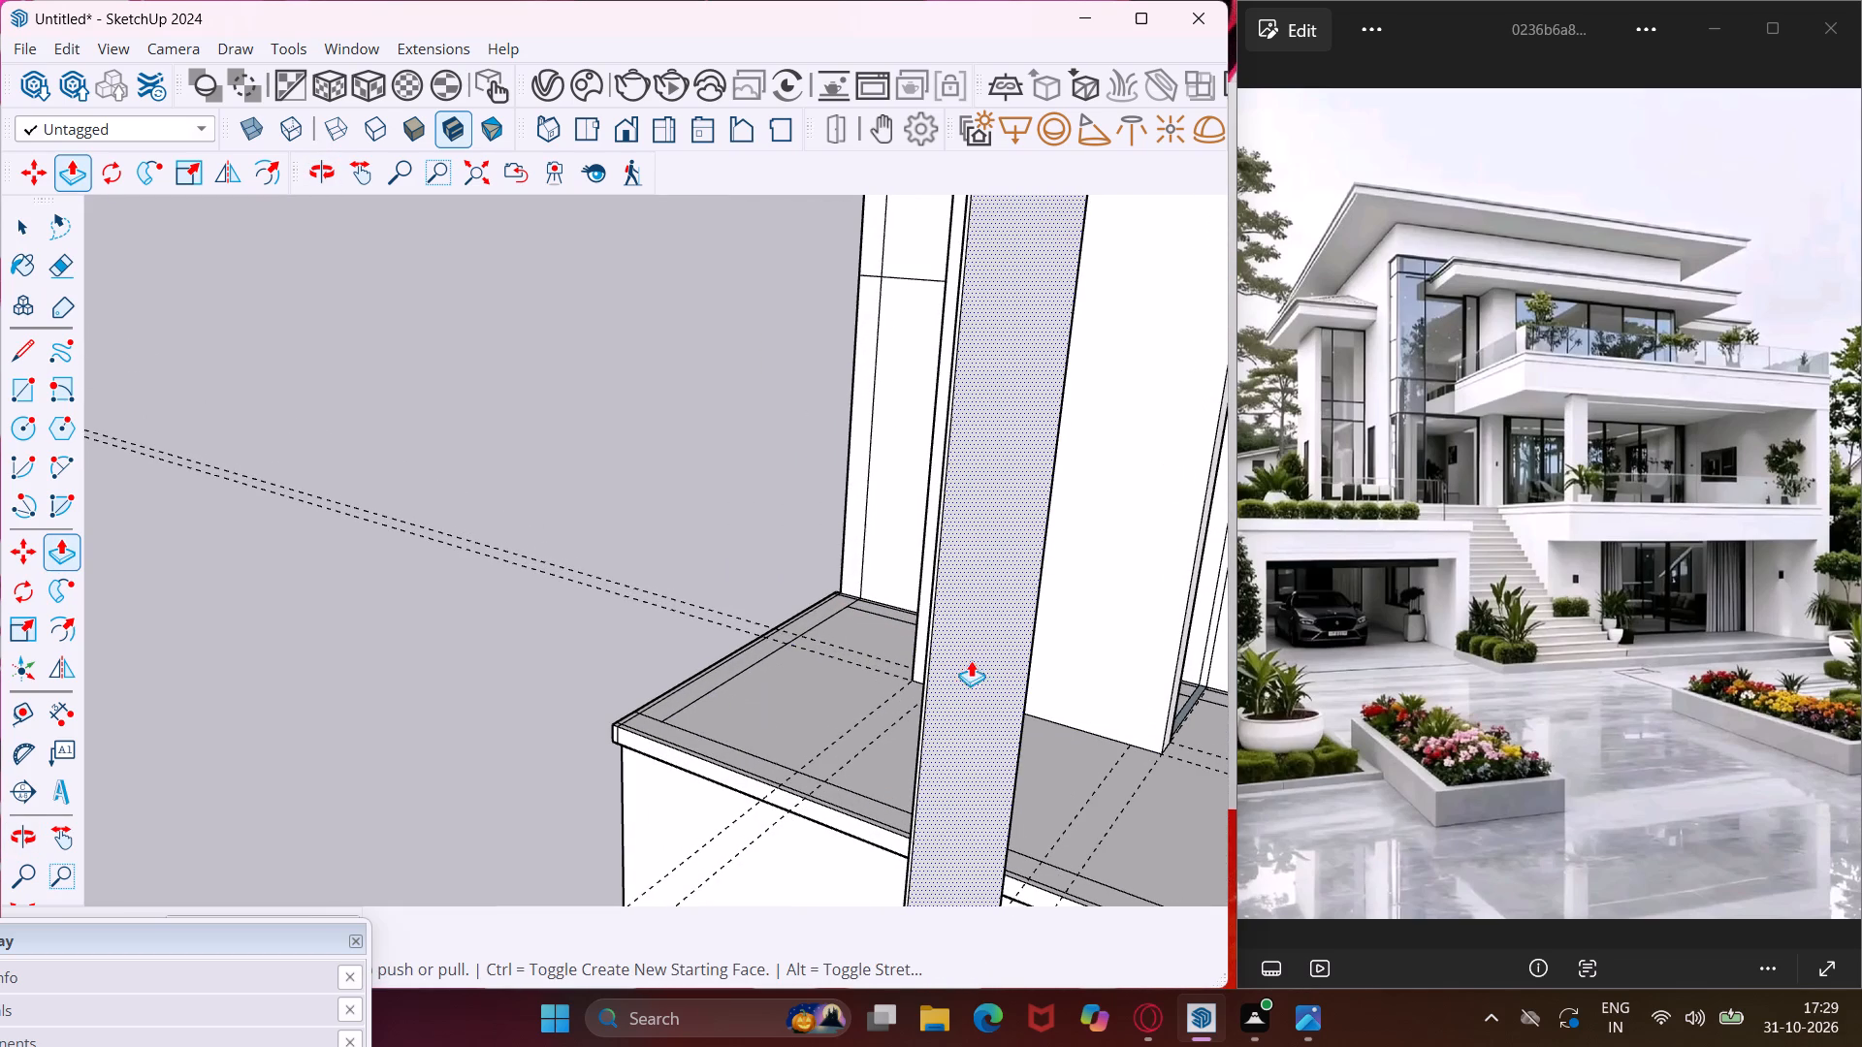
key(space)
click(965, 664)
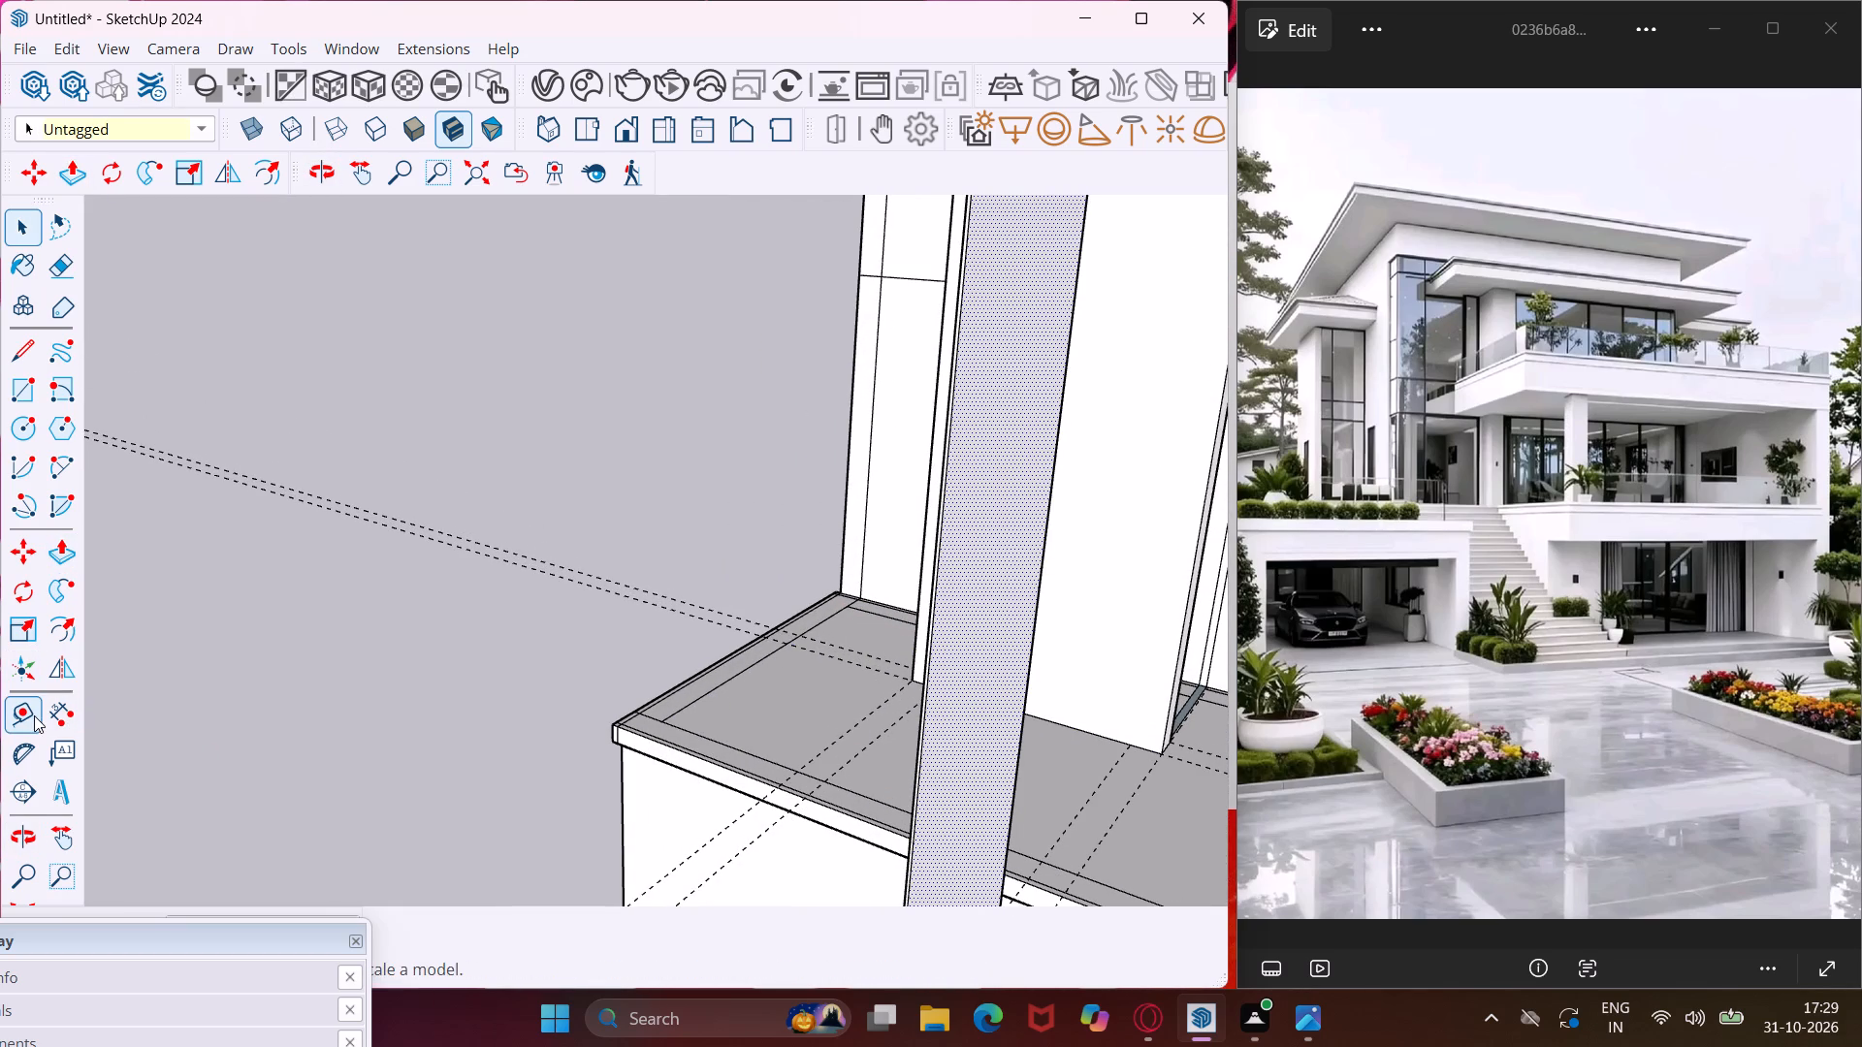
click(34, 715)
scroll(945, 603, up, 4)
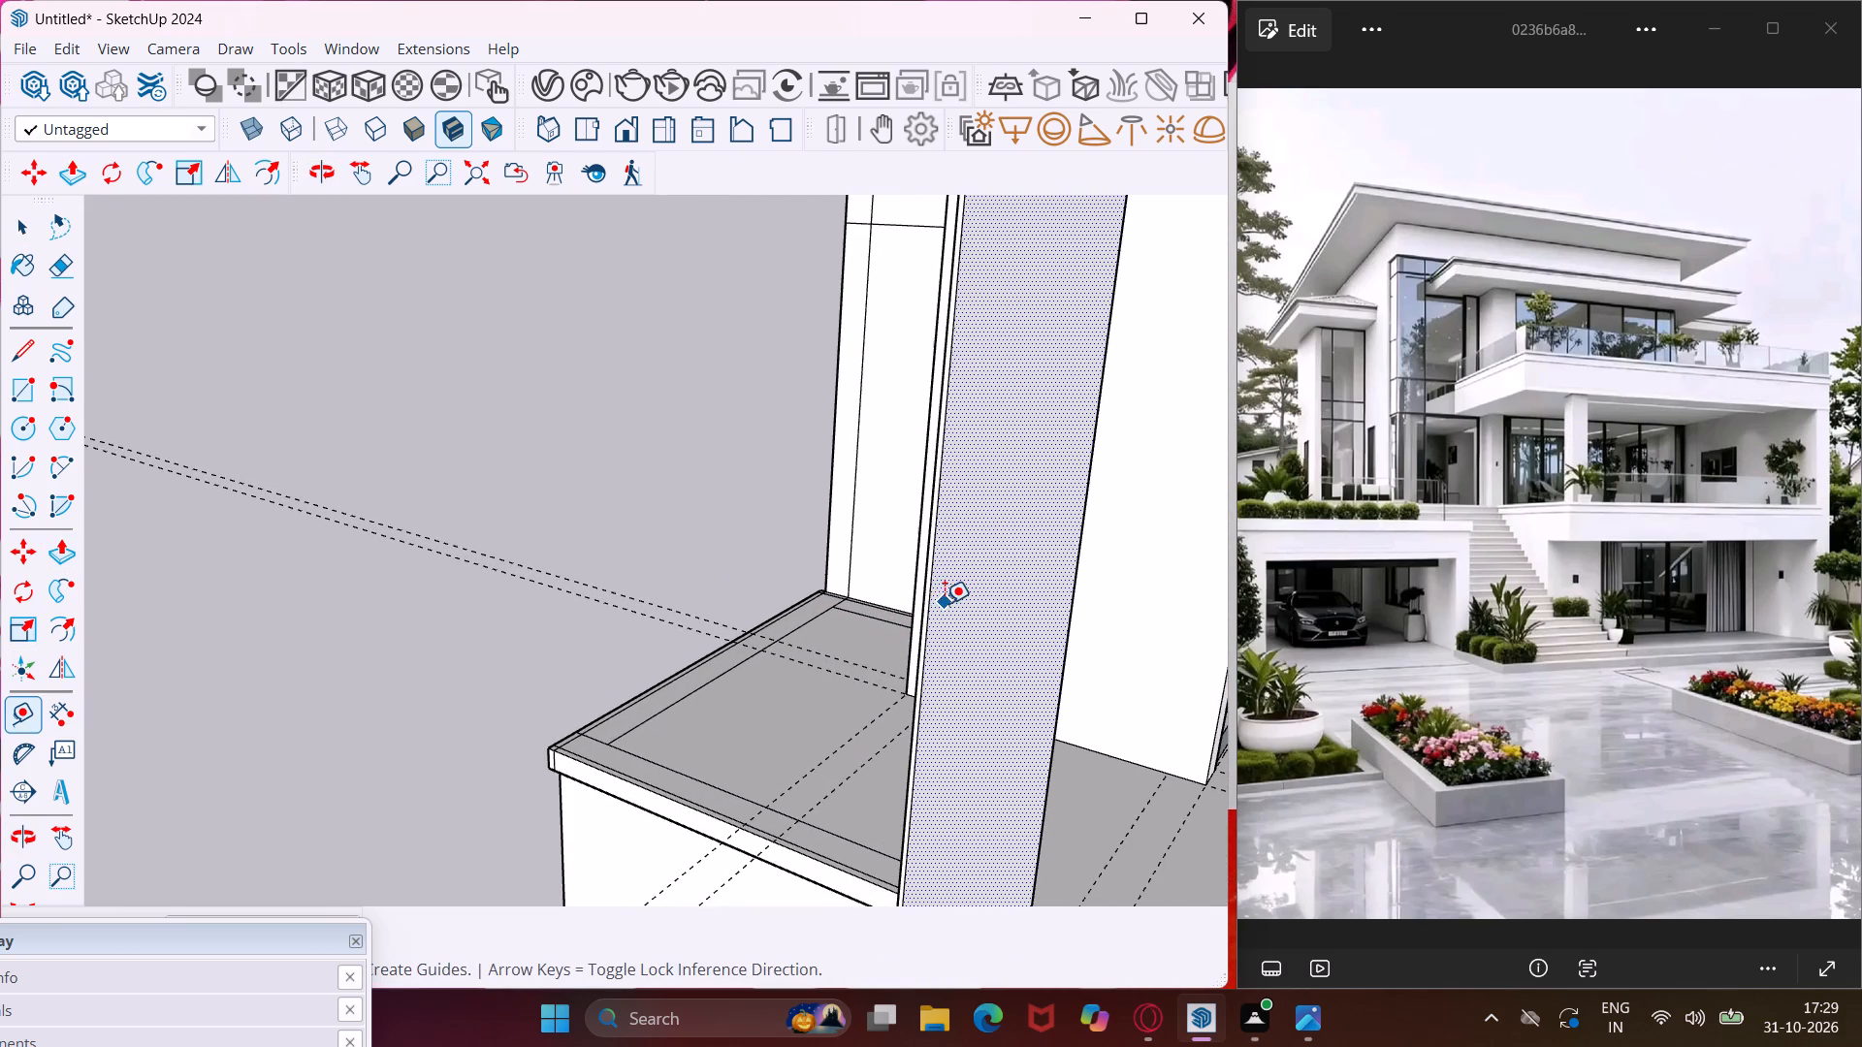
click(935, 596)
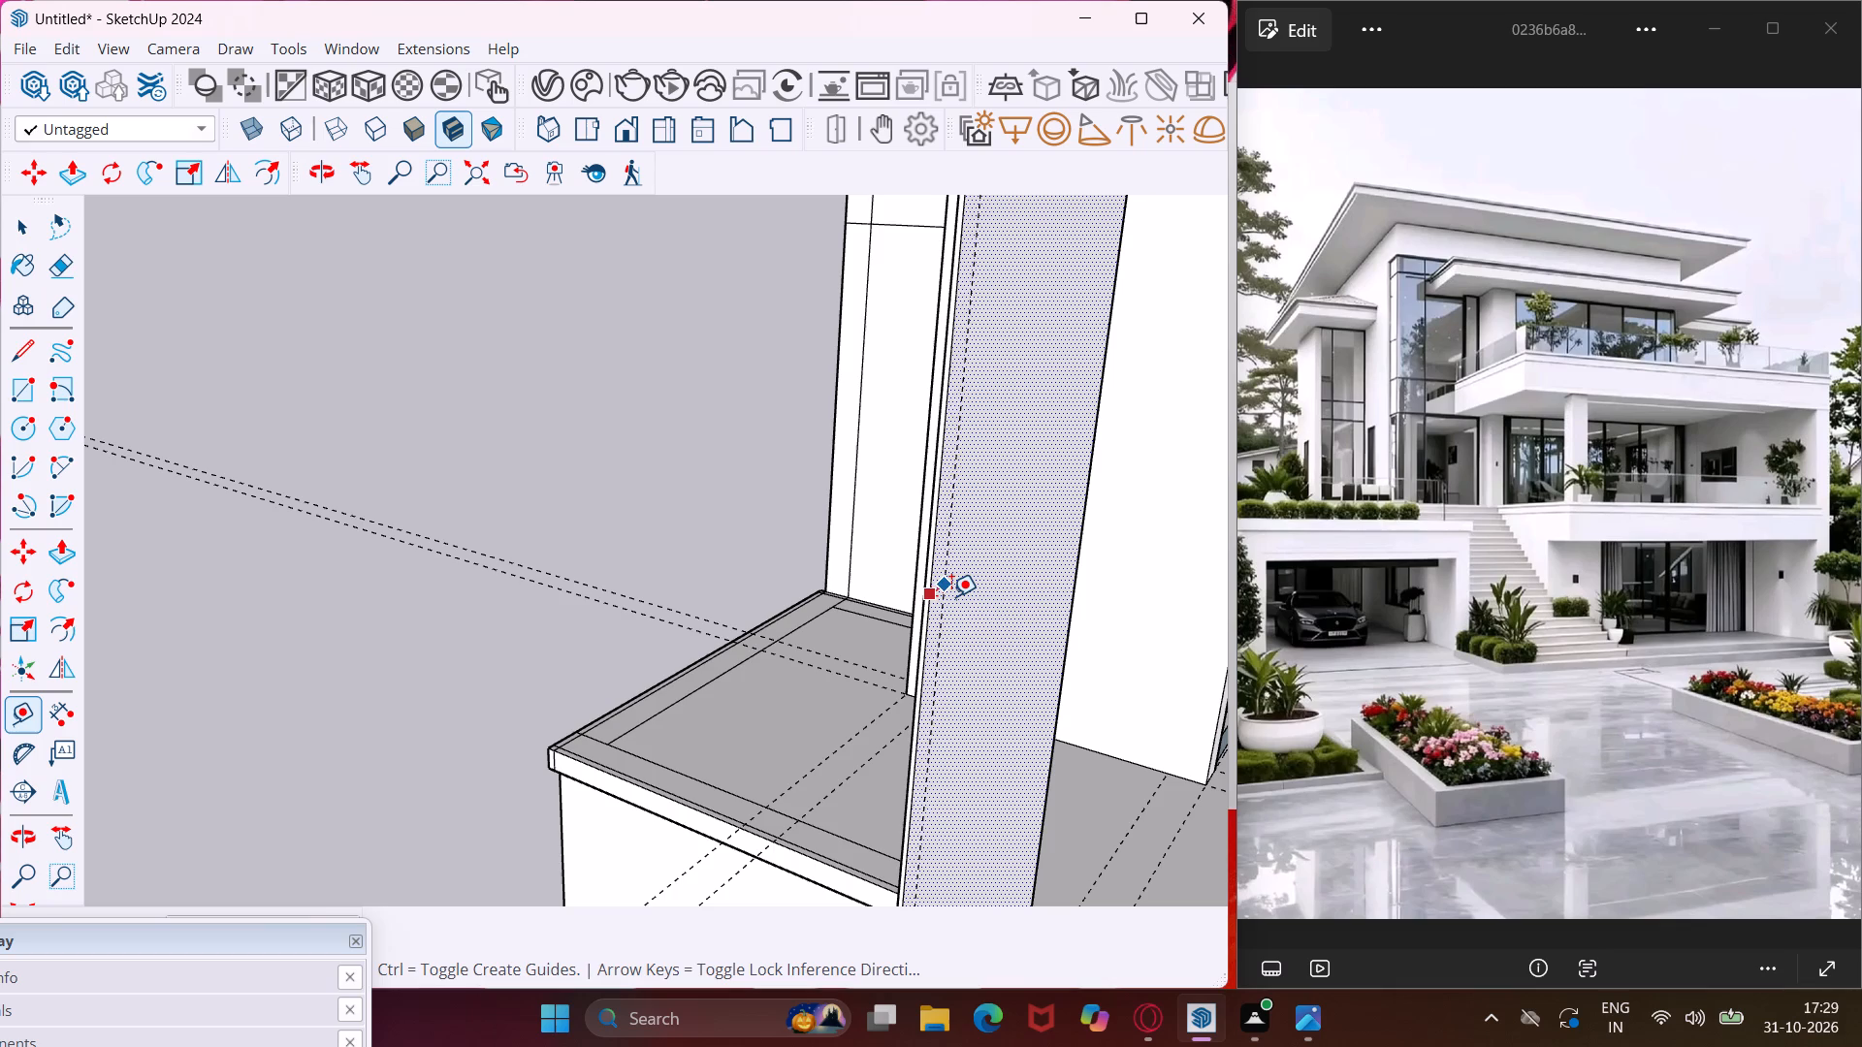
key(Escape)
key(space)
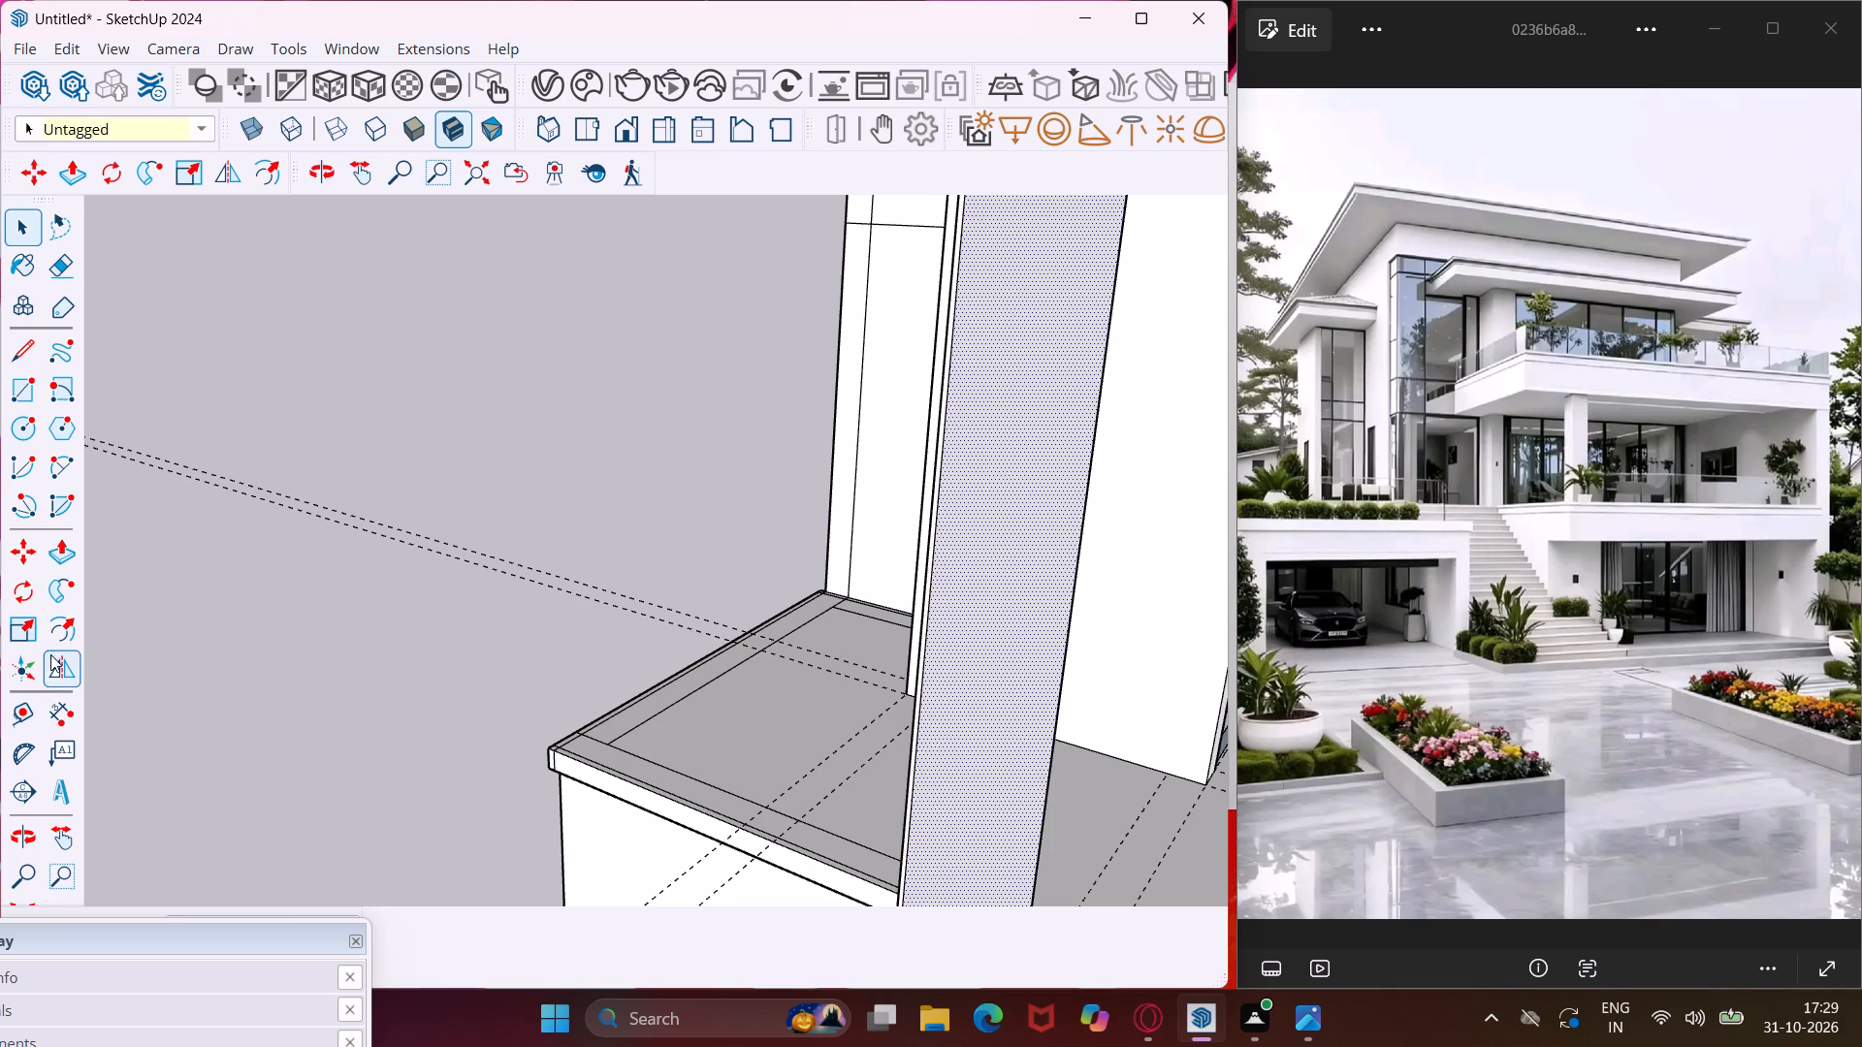
Offset the outline of the tall panel copy beside the villa slightly inward to form a narrow frame border.
click(55, 639)
scroll(718, 597, up, 3)
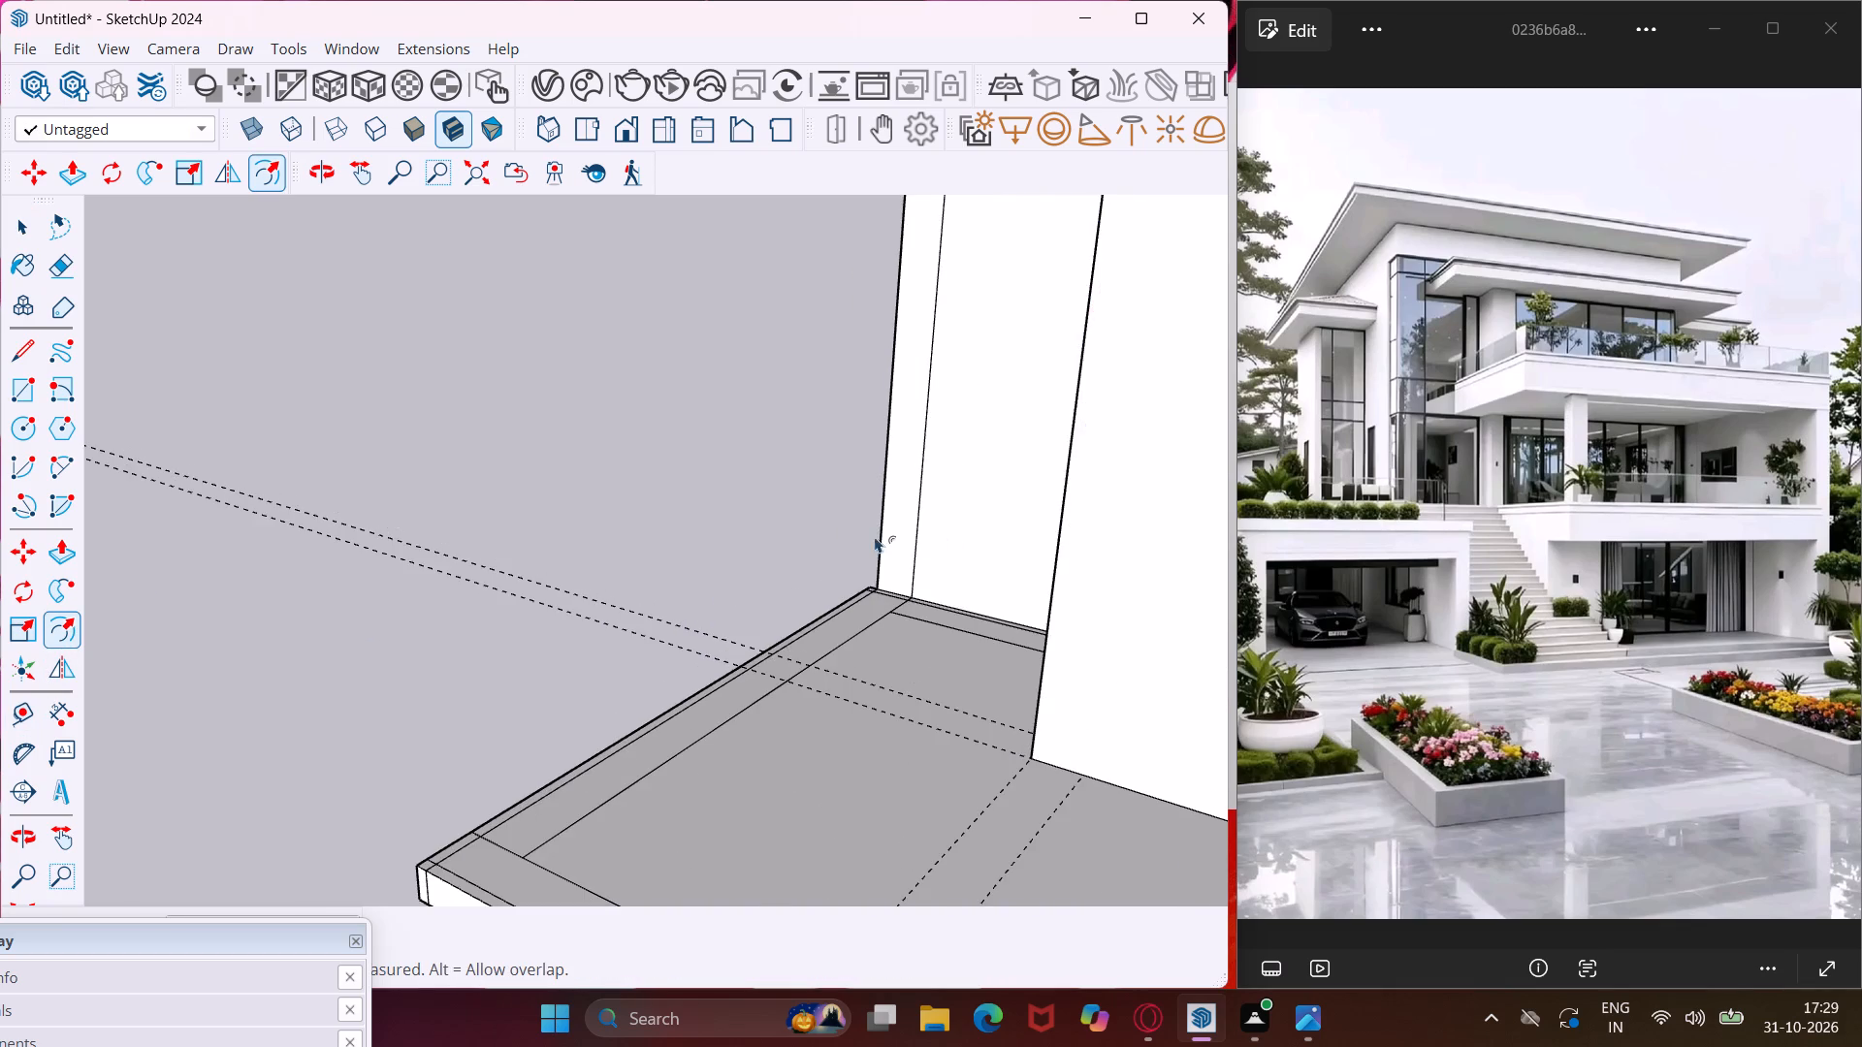
scroll(869, 538, down, 9)
middle_drag(975, 523, 698, 526)
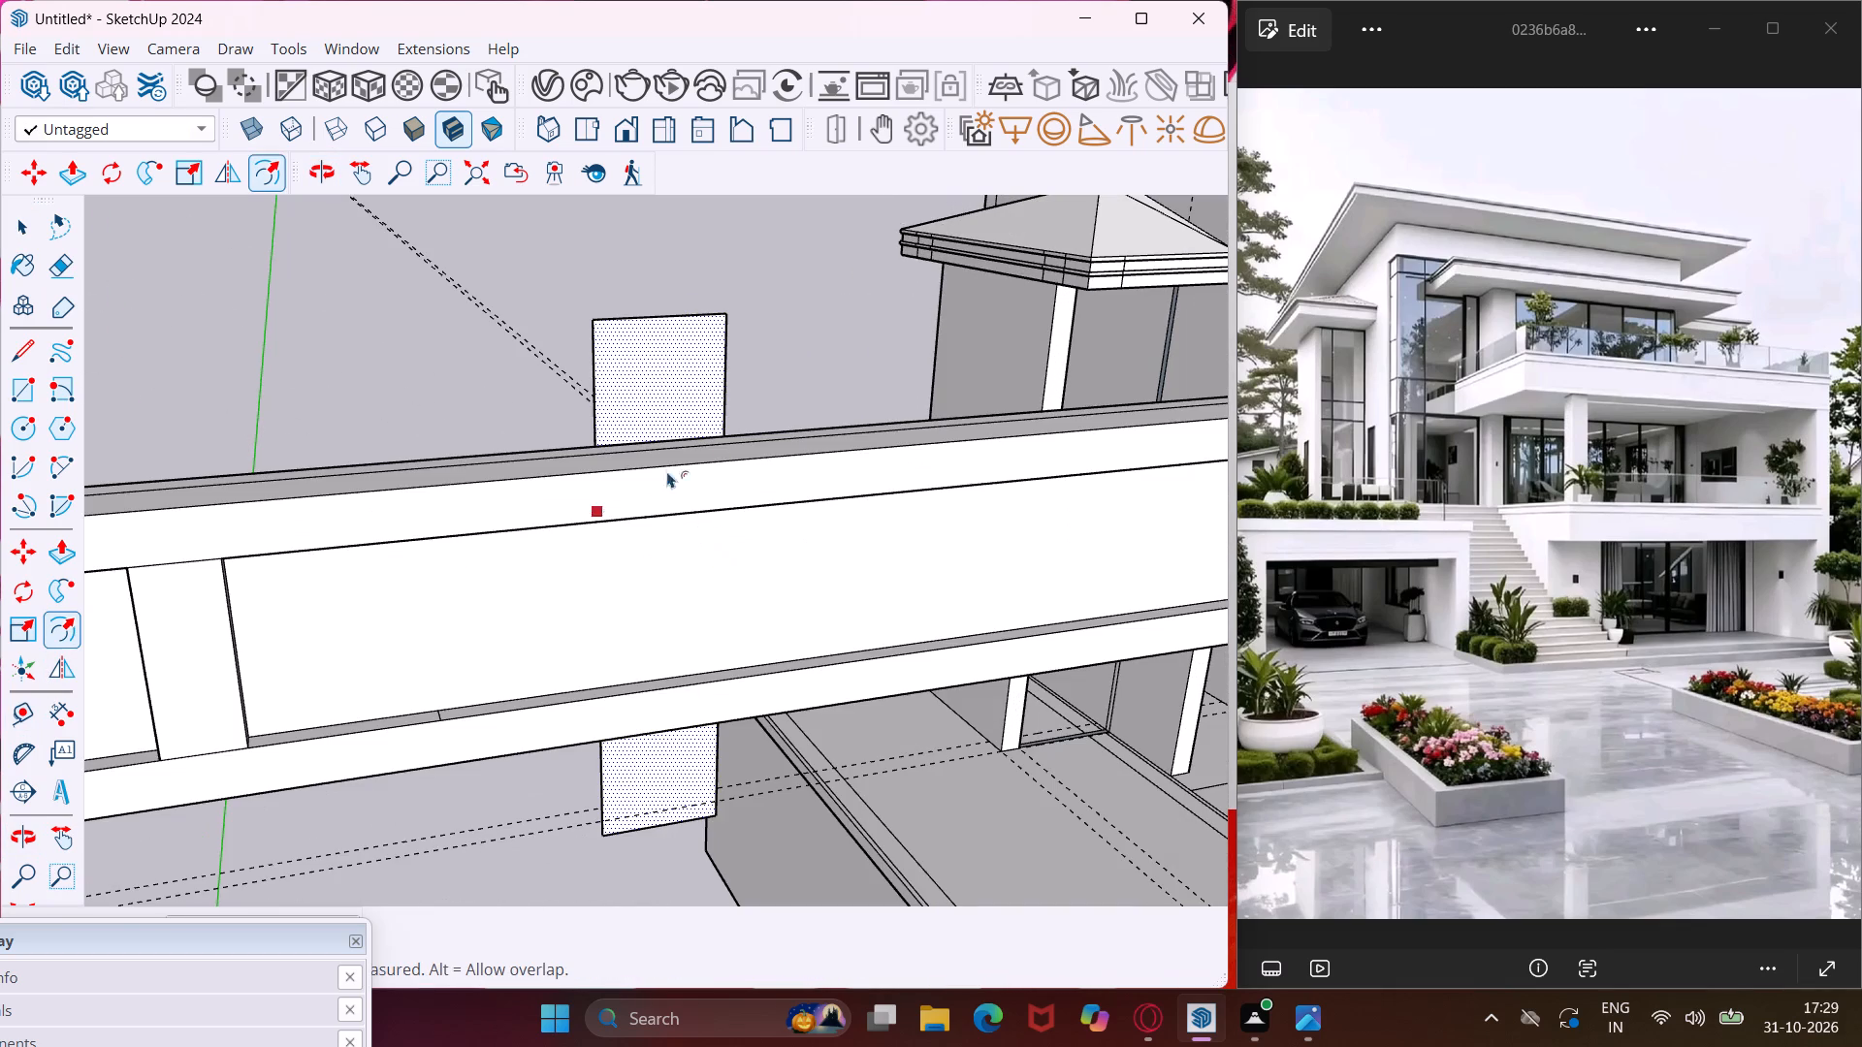
scroll(634, 349, up, 8)
click(577, 301)
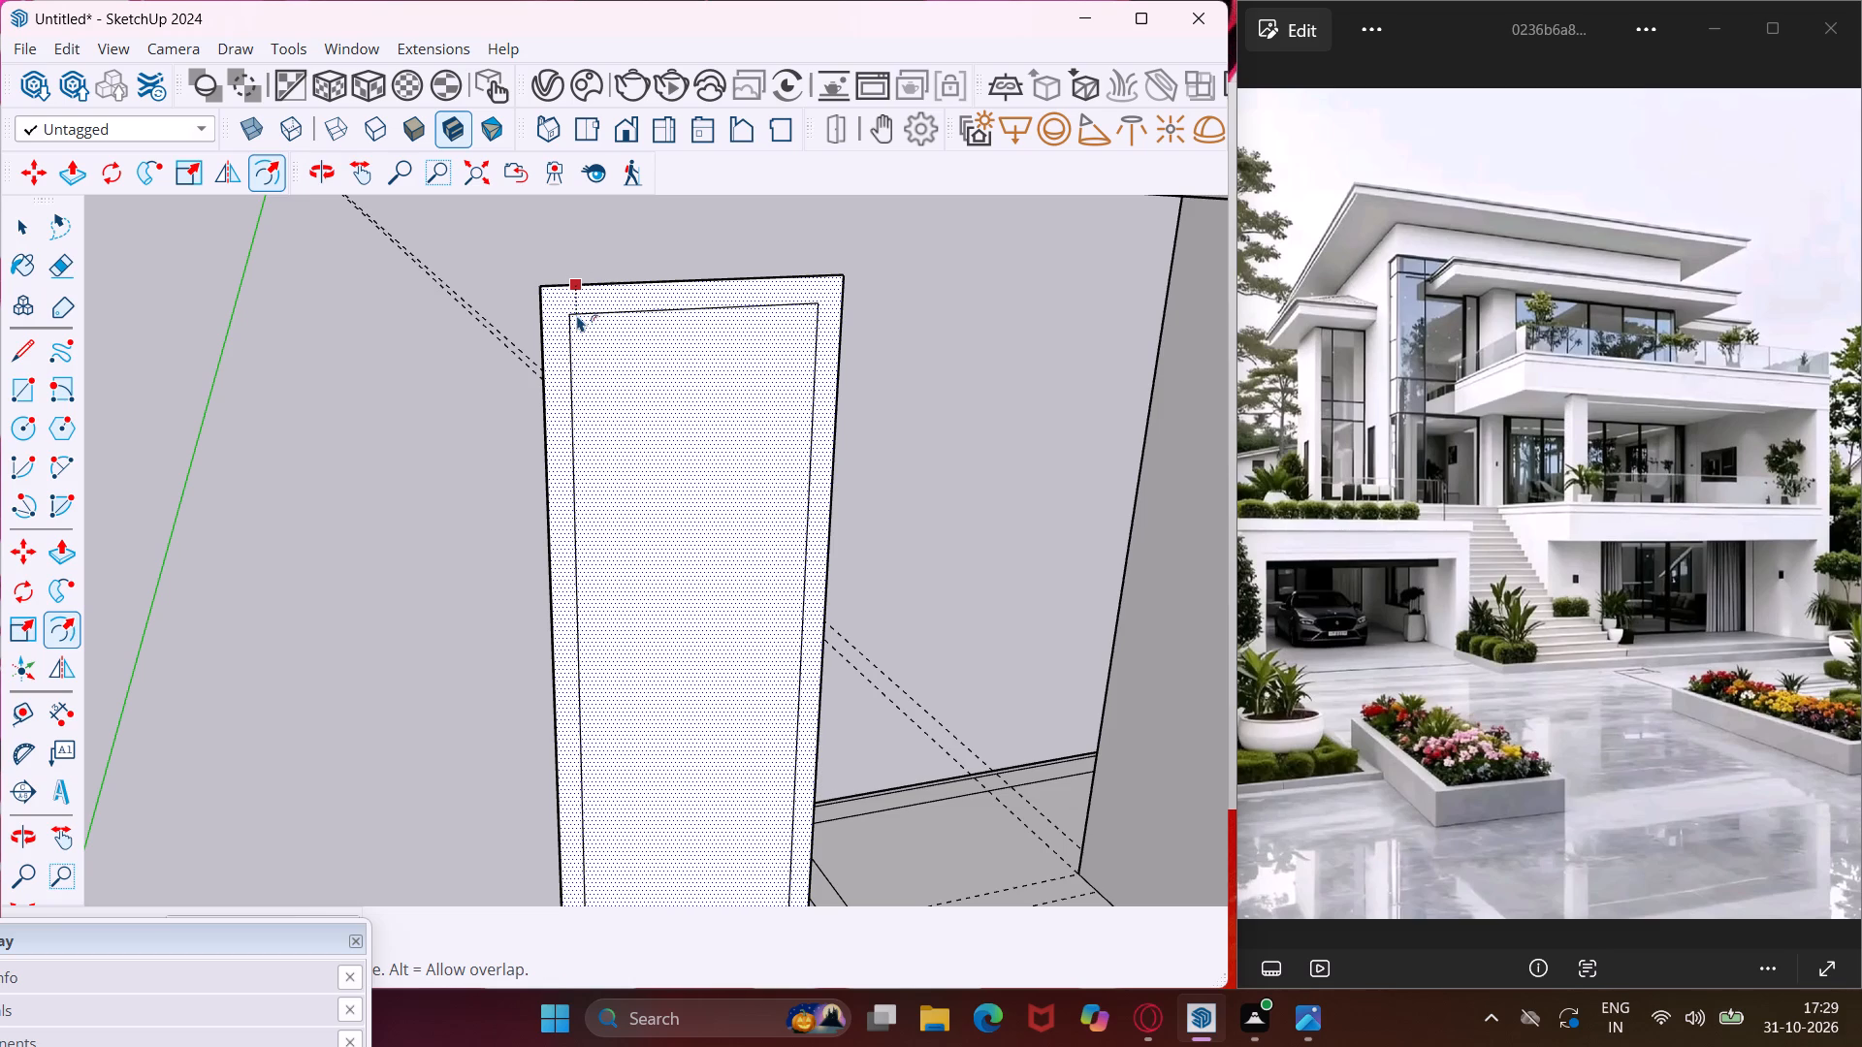
click(578, 316)
key(Escape)
key(space)
Draw a vertical line off-centre inside the panel's frame, from its top inner edge down to its bottom inner edge.
middle_drag(662, 350, 686, 397)
click(22, 345)
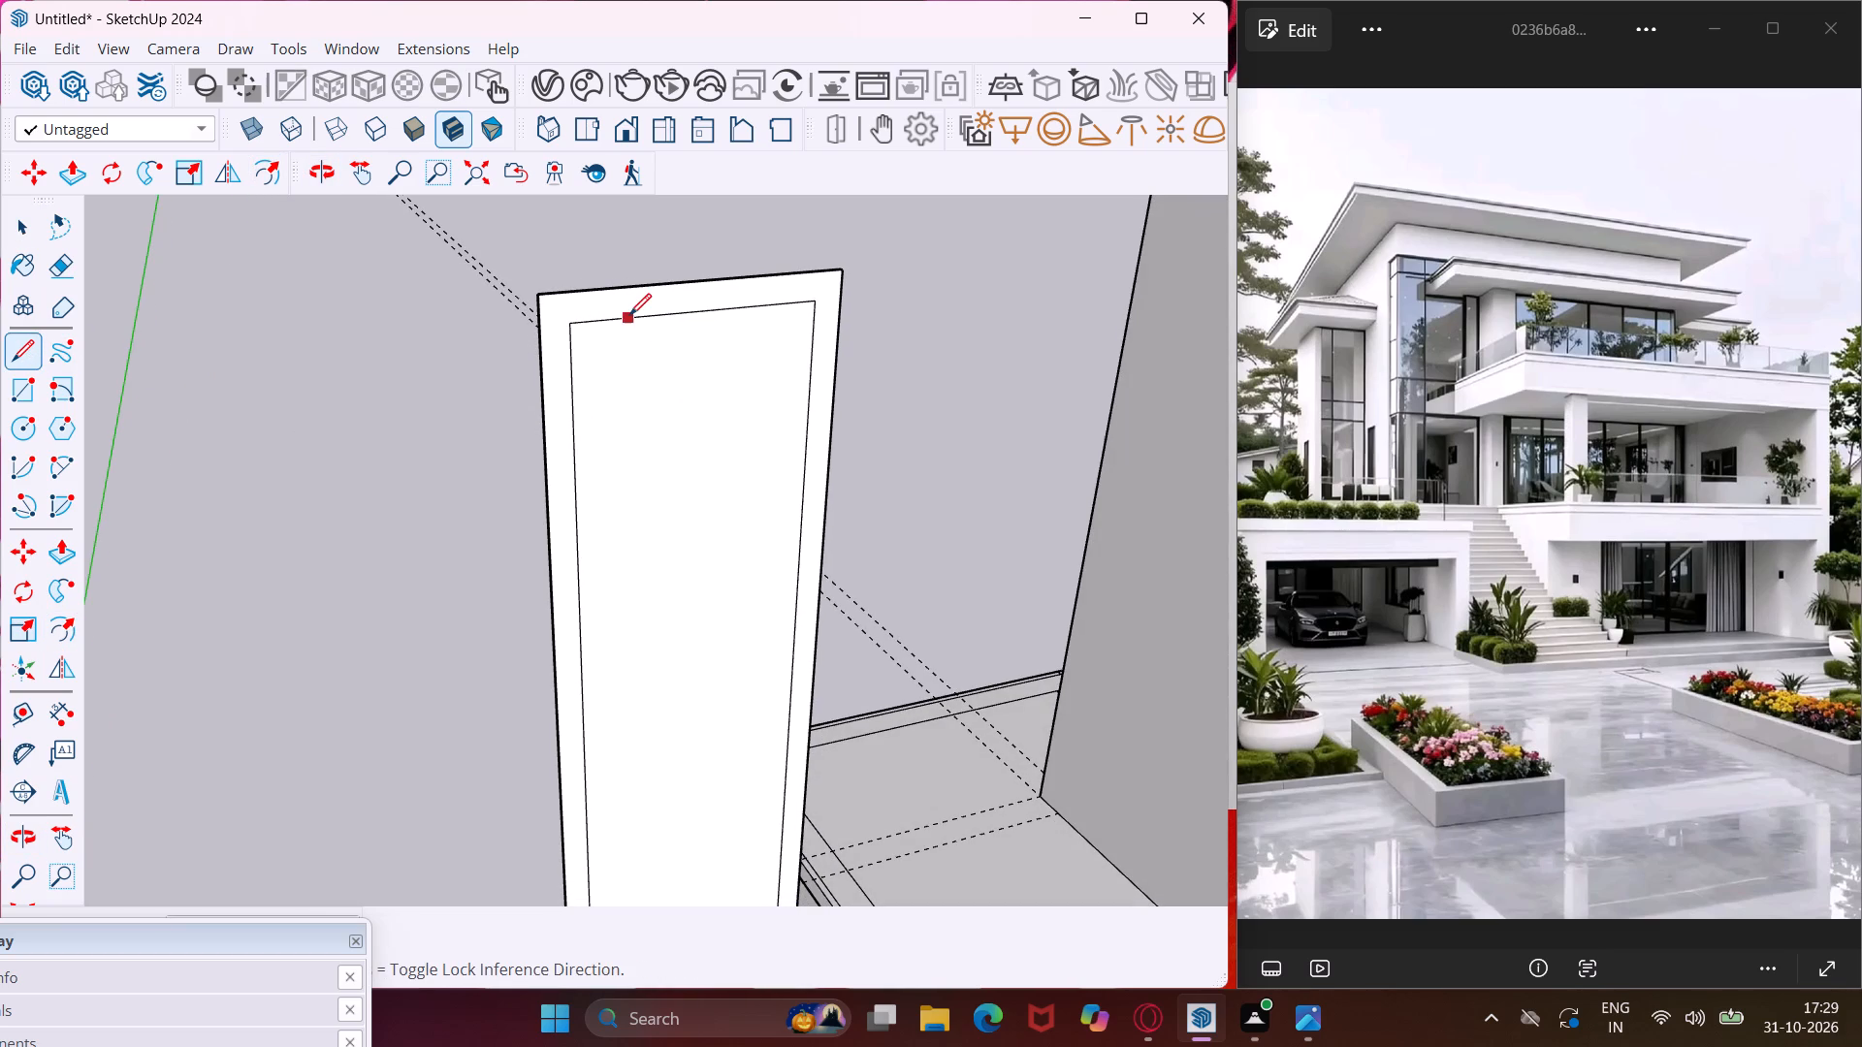
click(648, 317)
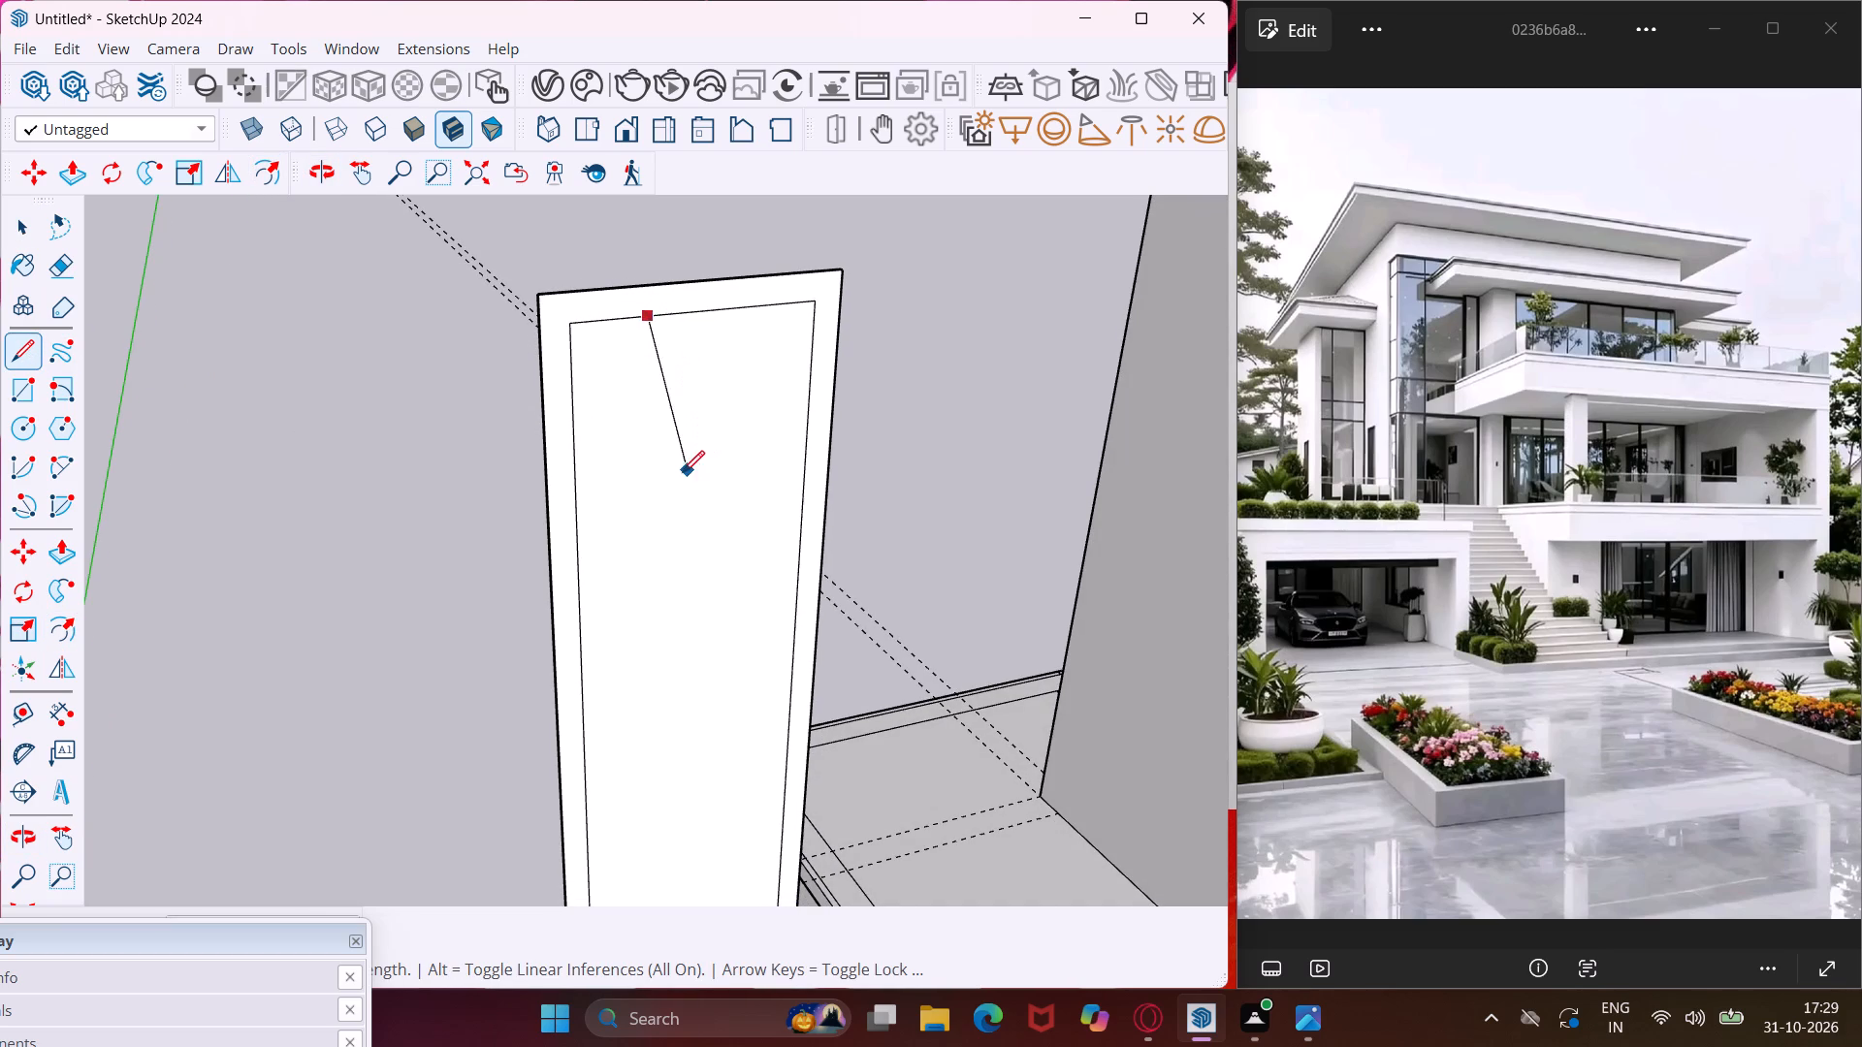
scroll(678, 474, down, 13)
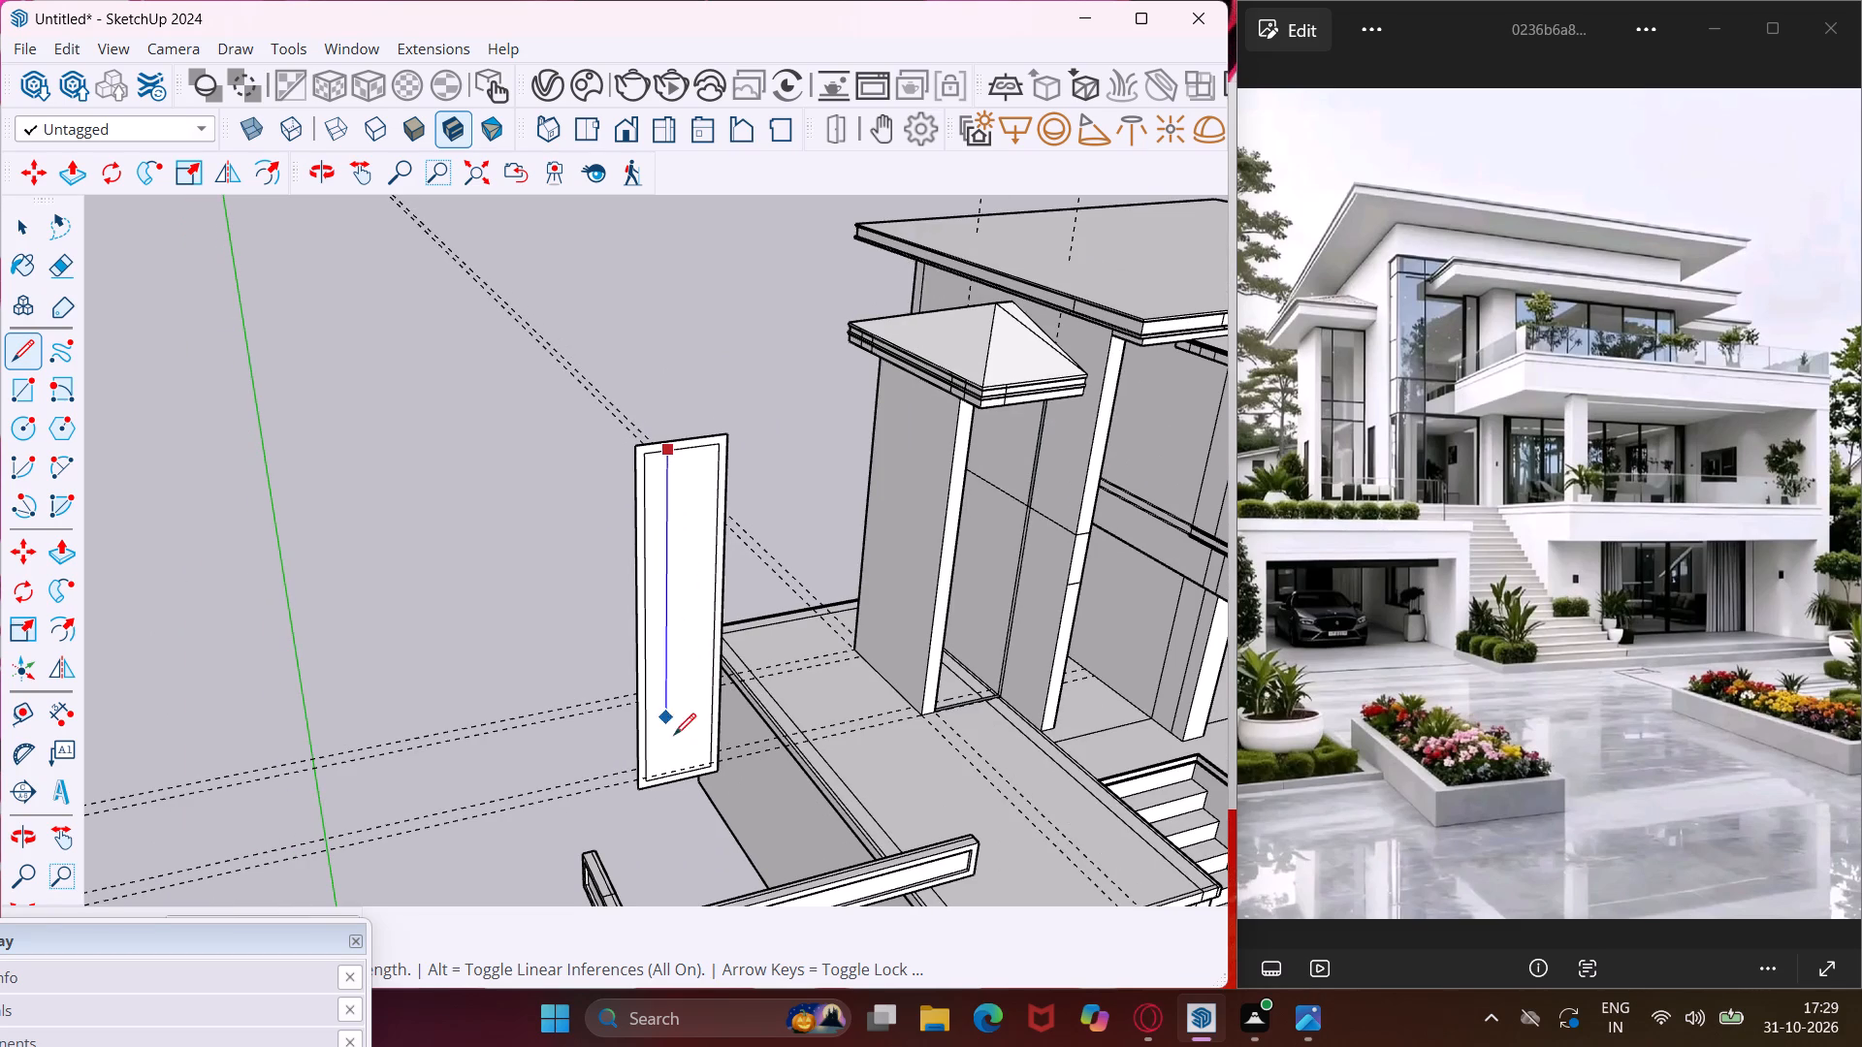
scroll(663, 770, up, 13)
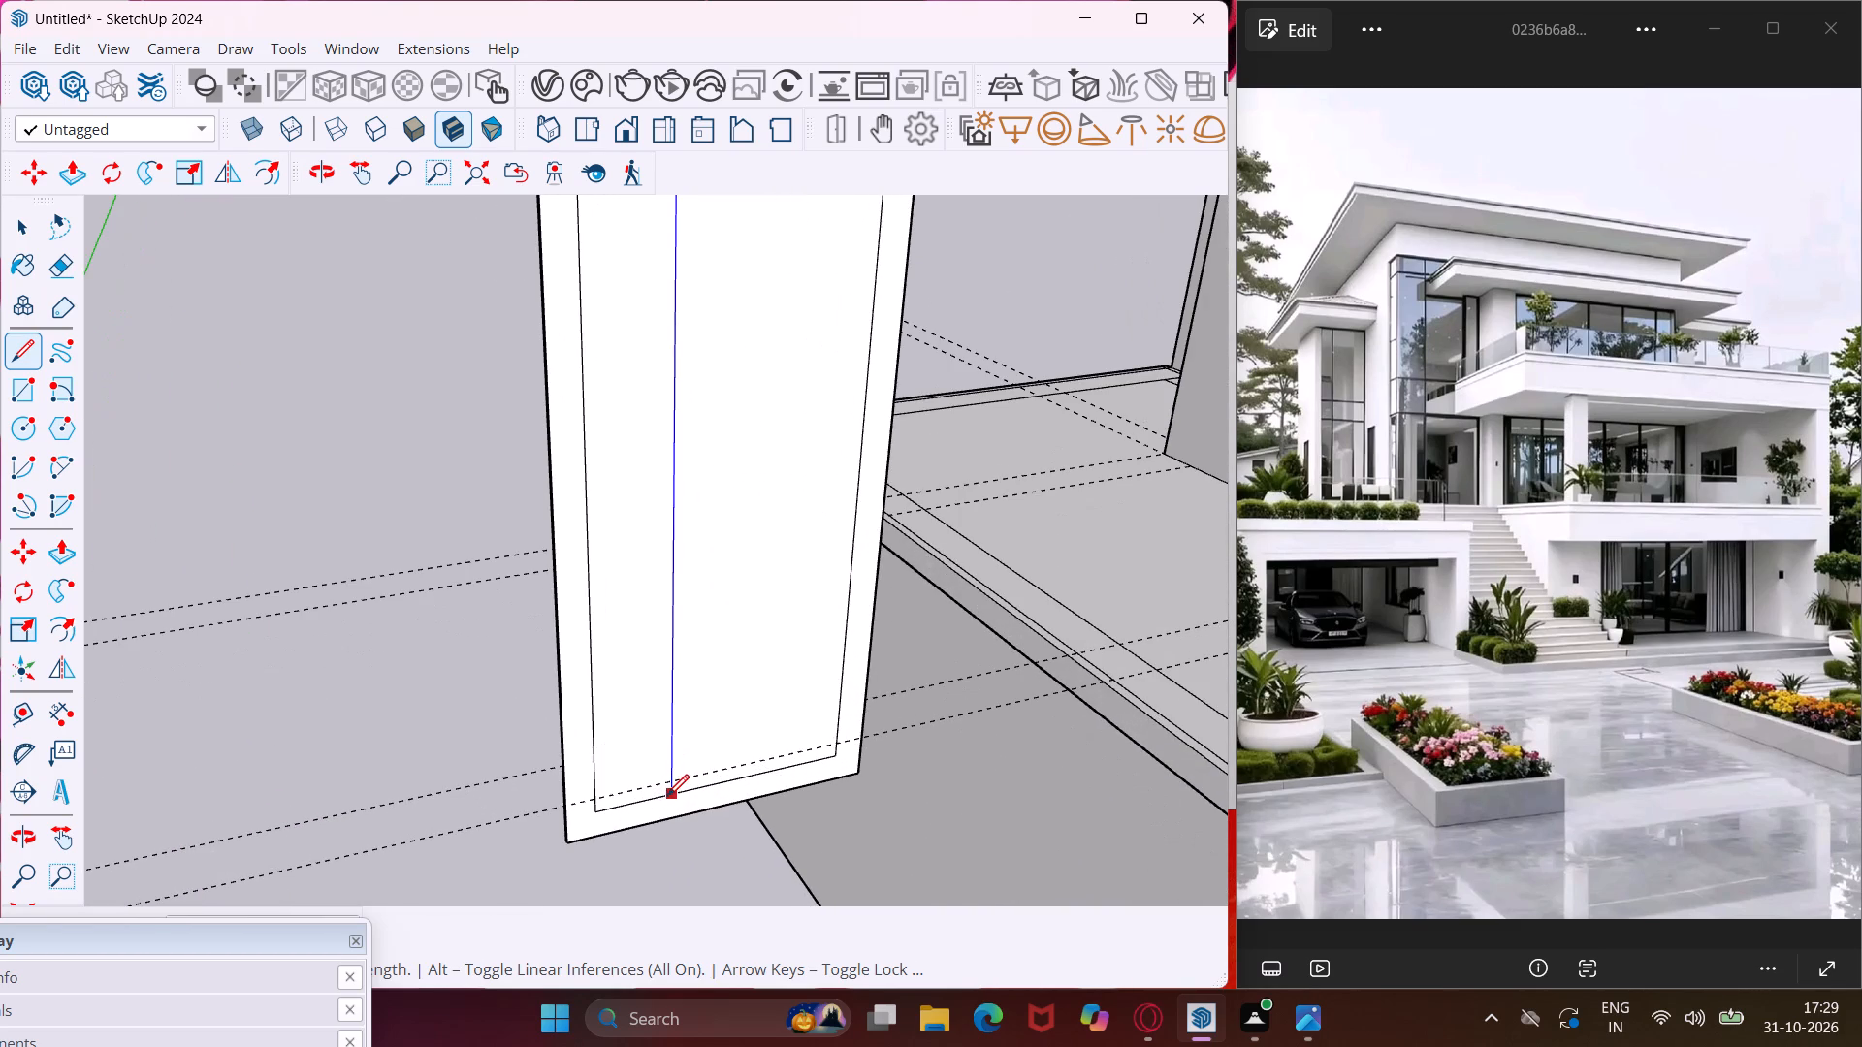
click(667, 796)
key(Escape)
key(space)
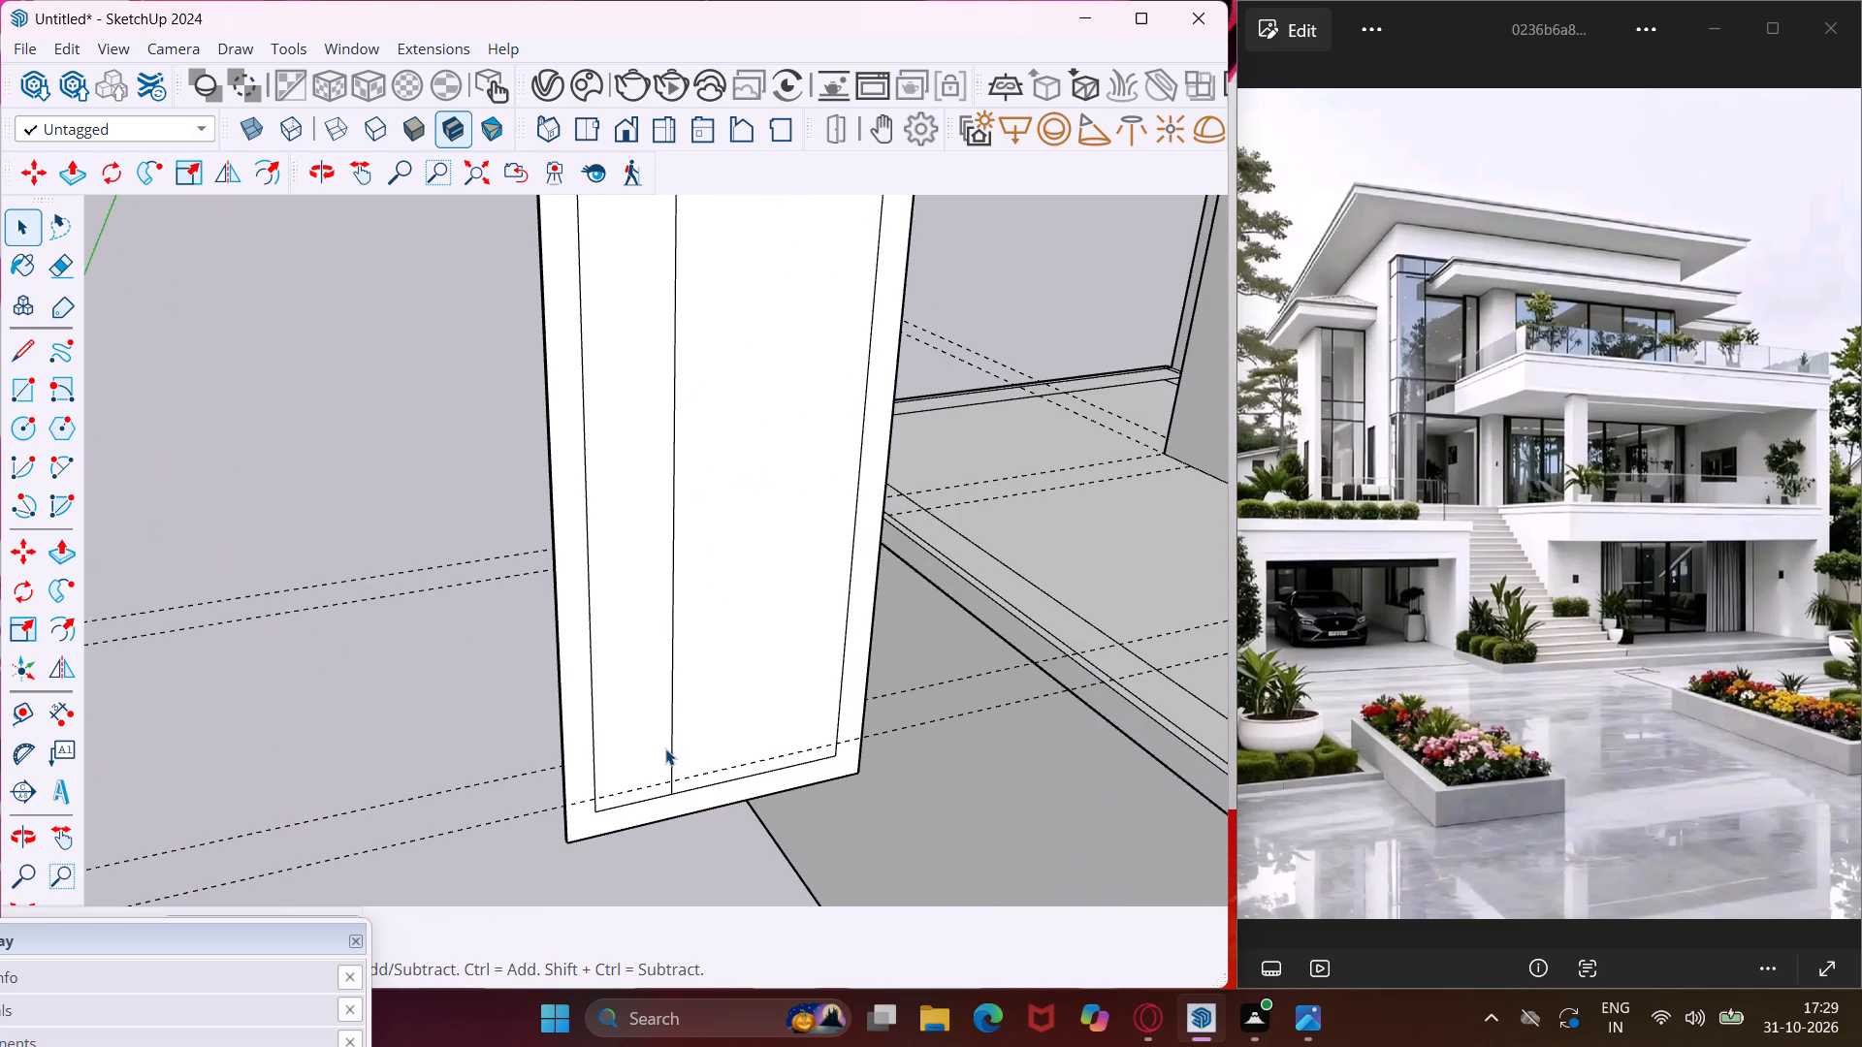
Copy the vertical line a short distance along the frame's bottom inner edge to form a narrow mullion strip.
click(672, 747)
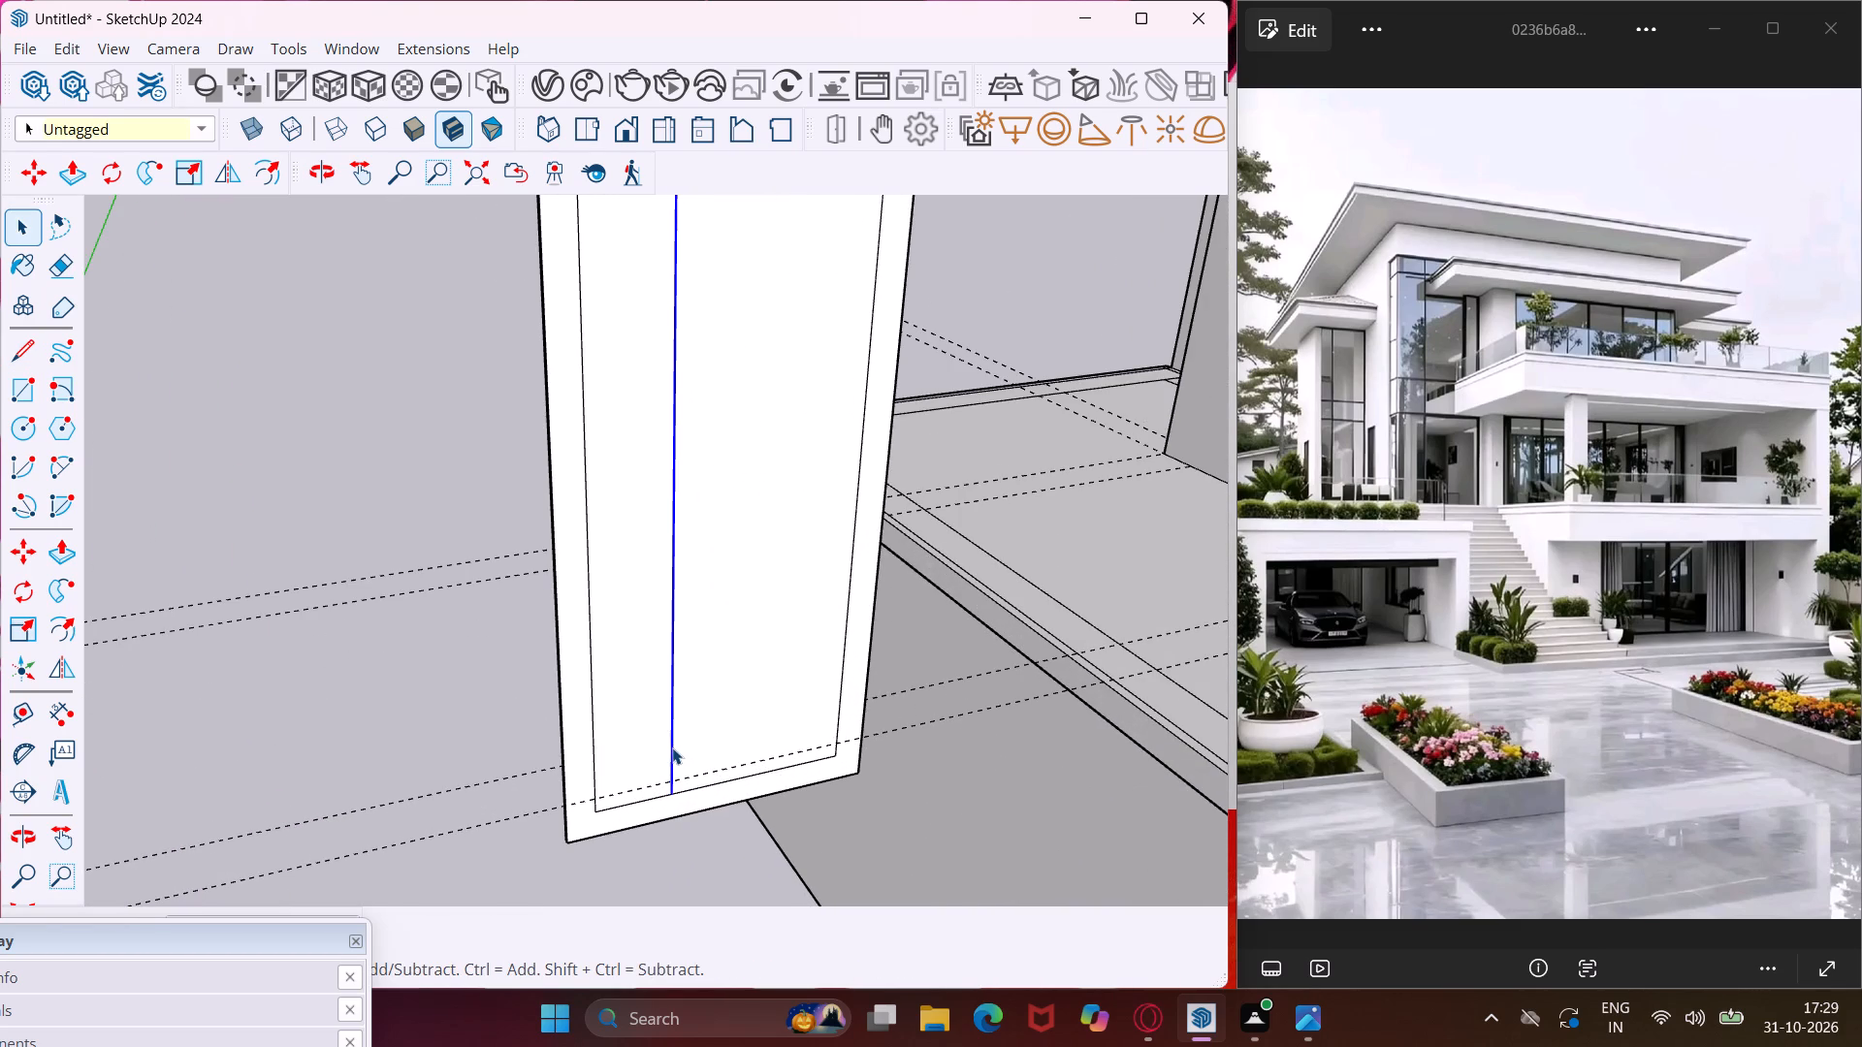
key(m)
scroll(670, 809, up, 11)
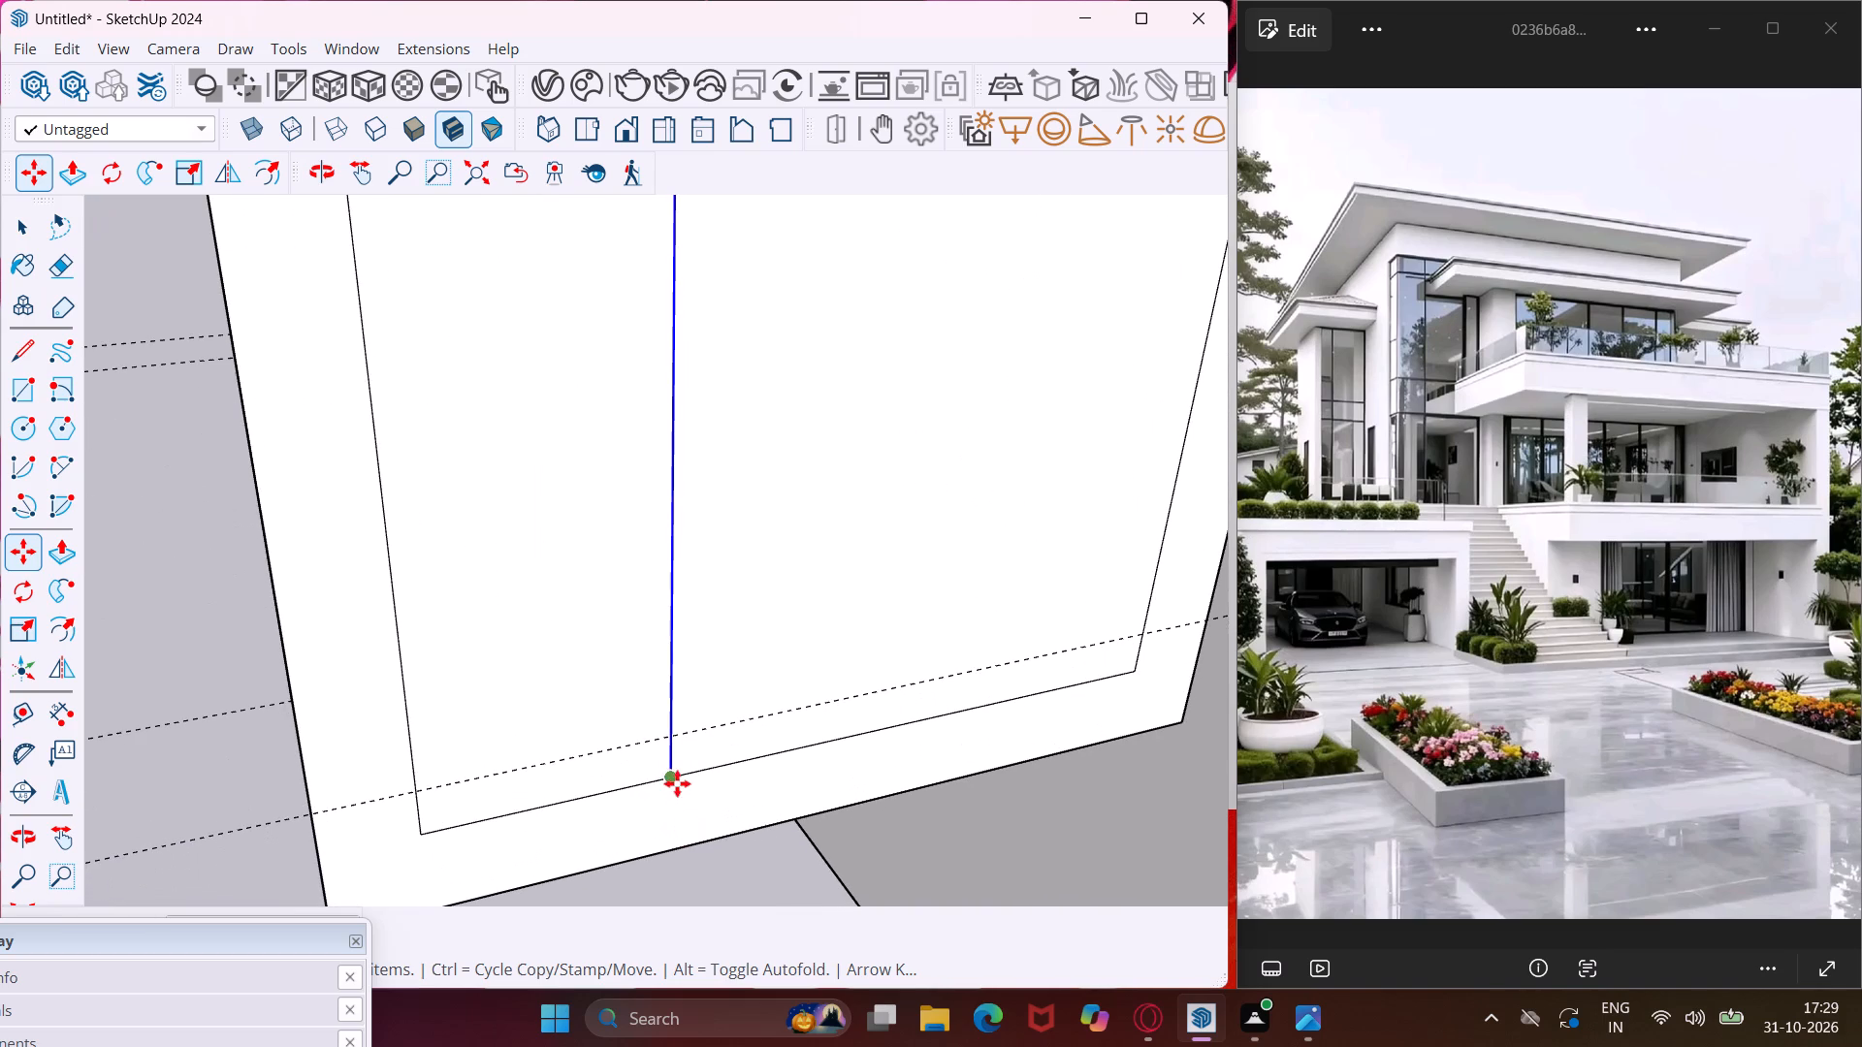
click(671, 777)
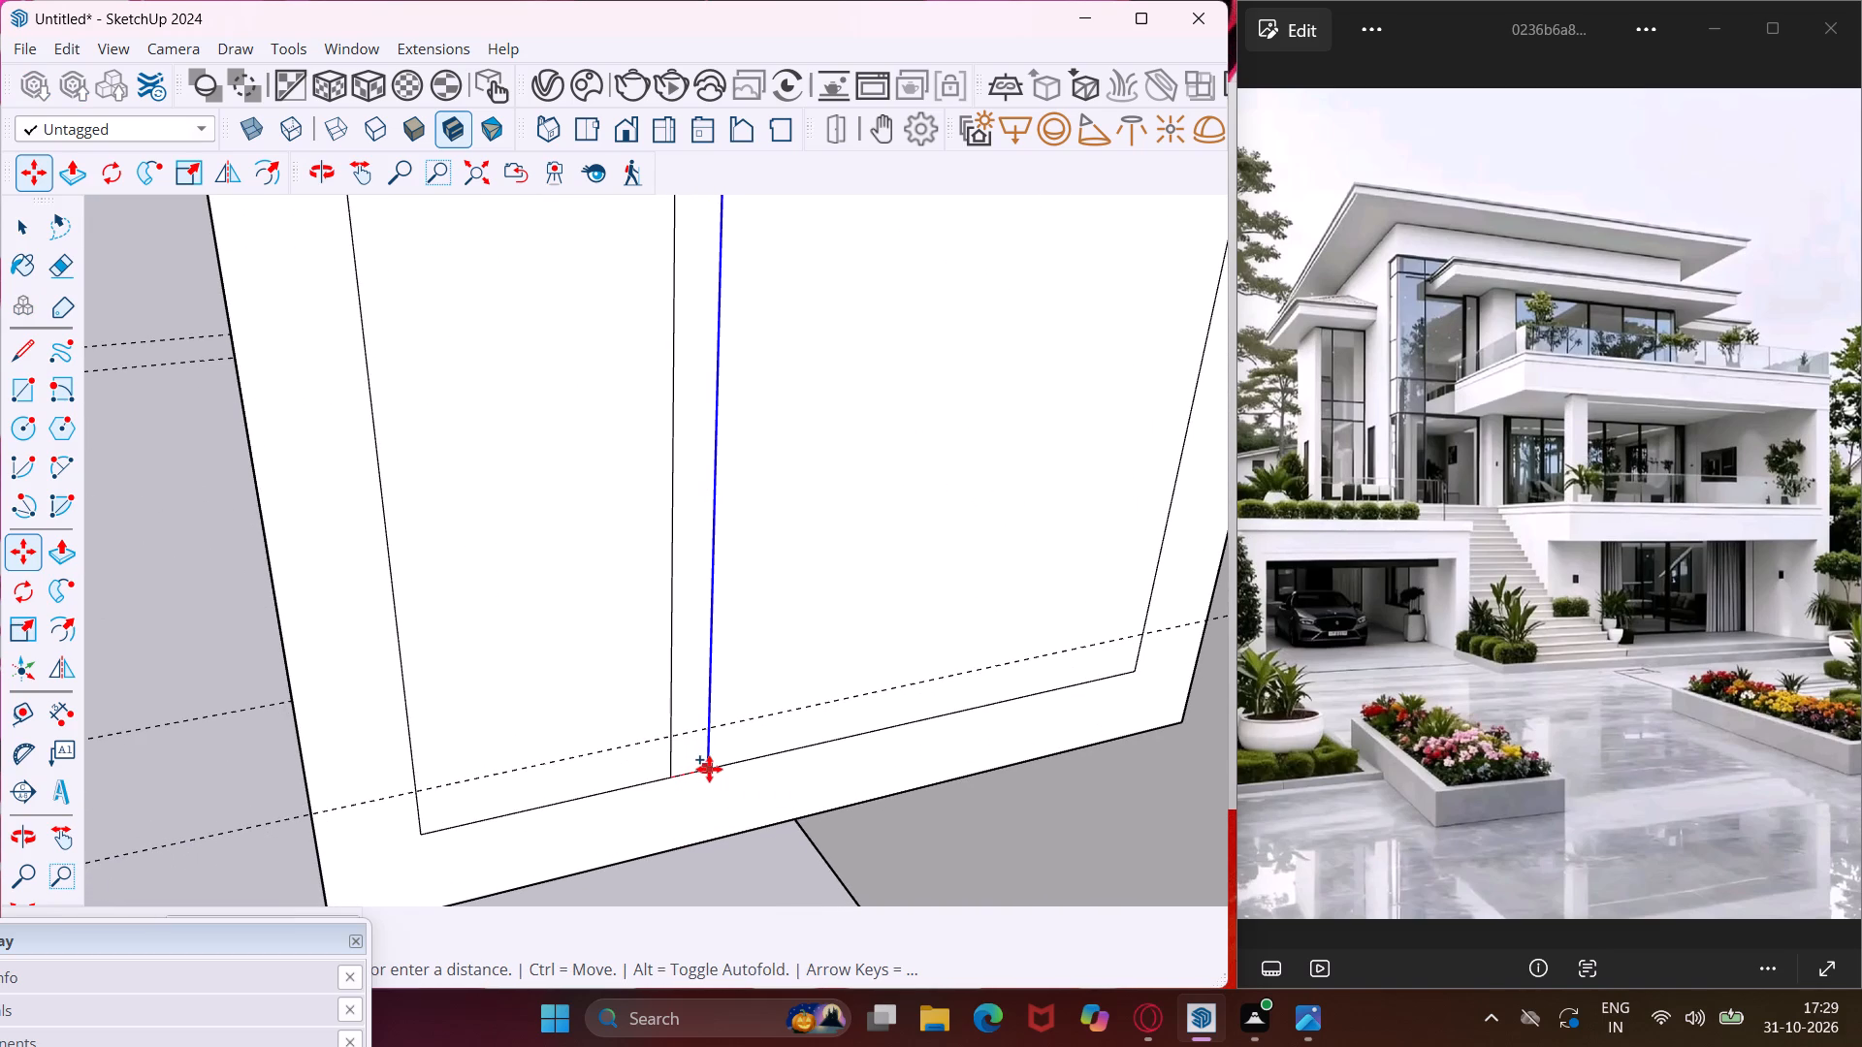
click(709, 769)
key(Escape)
key(space)
scroll(397, 777, down, 17)
scroll(397, 777, down, 9)
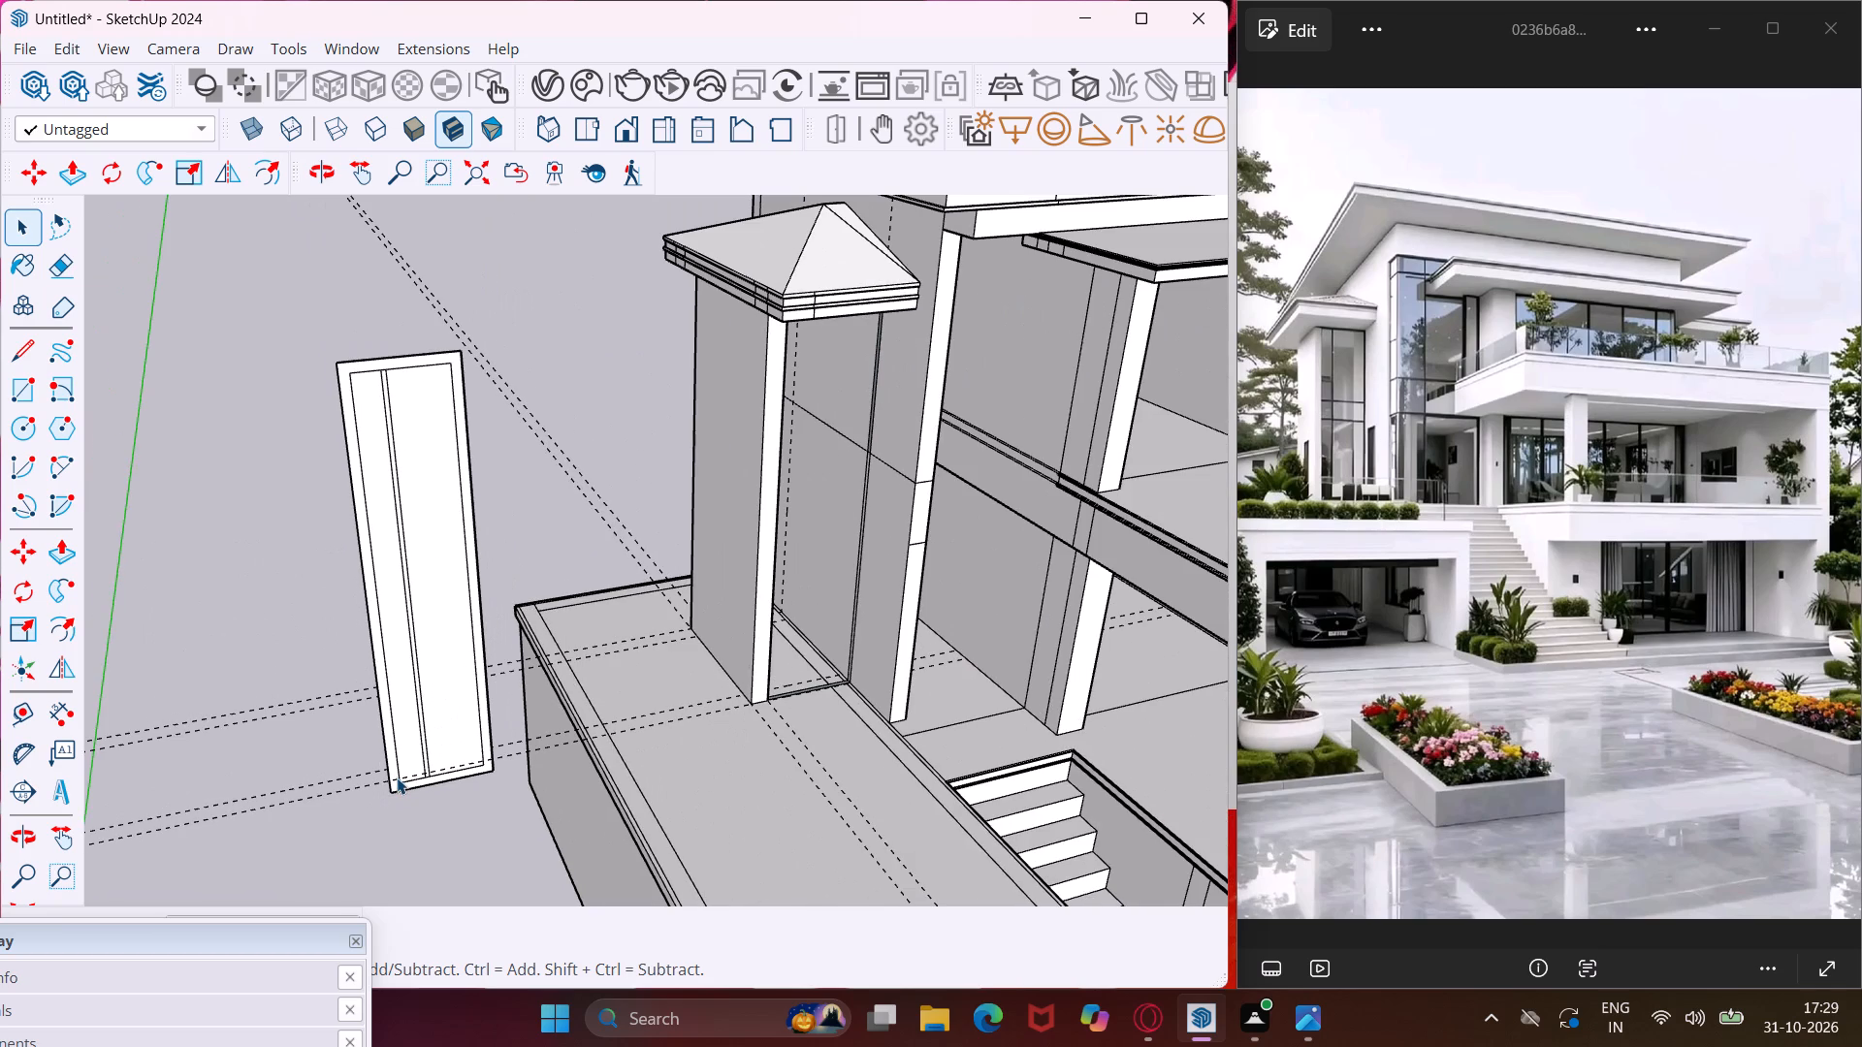
Draw a horizontal line across the framed panel below mid-height, and a close pair of horizontal lines above it for a crossbar.
click(21, 362)
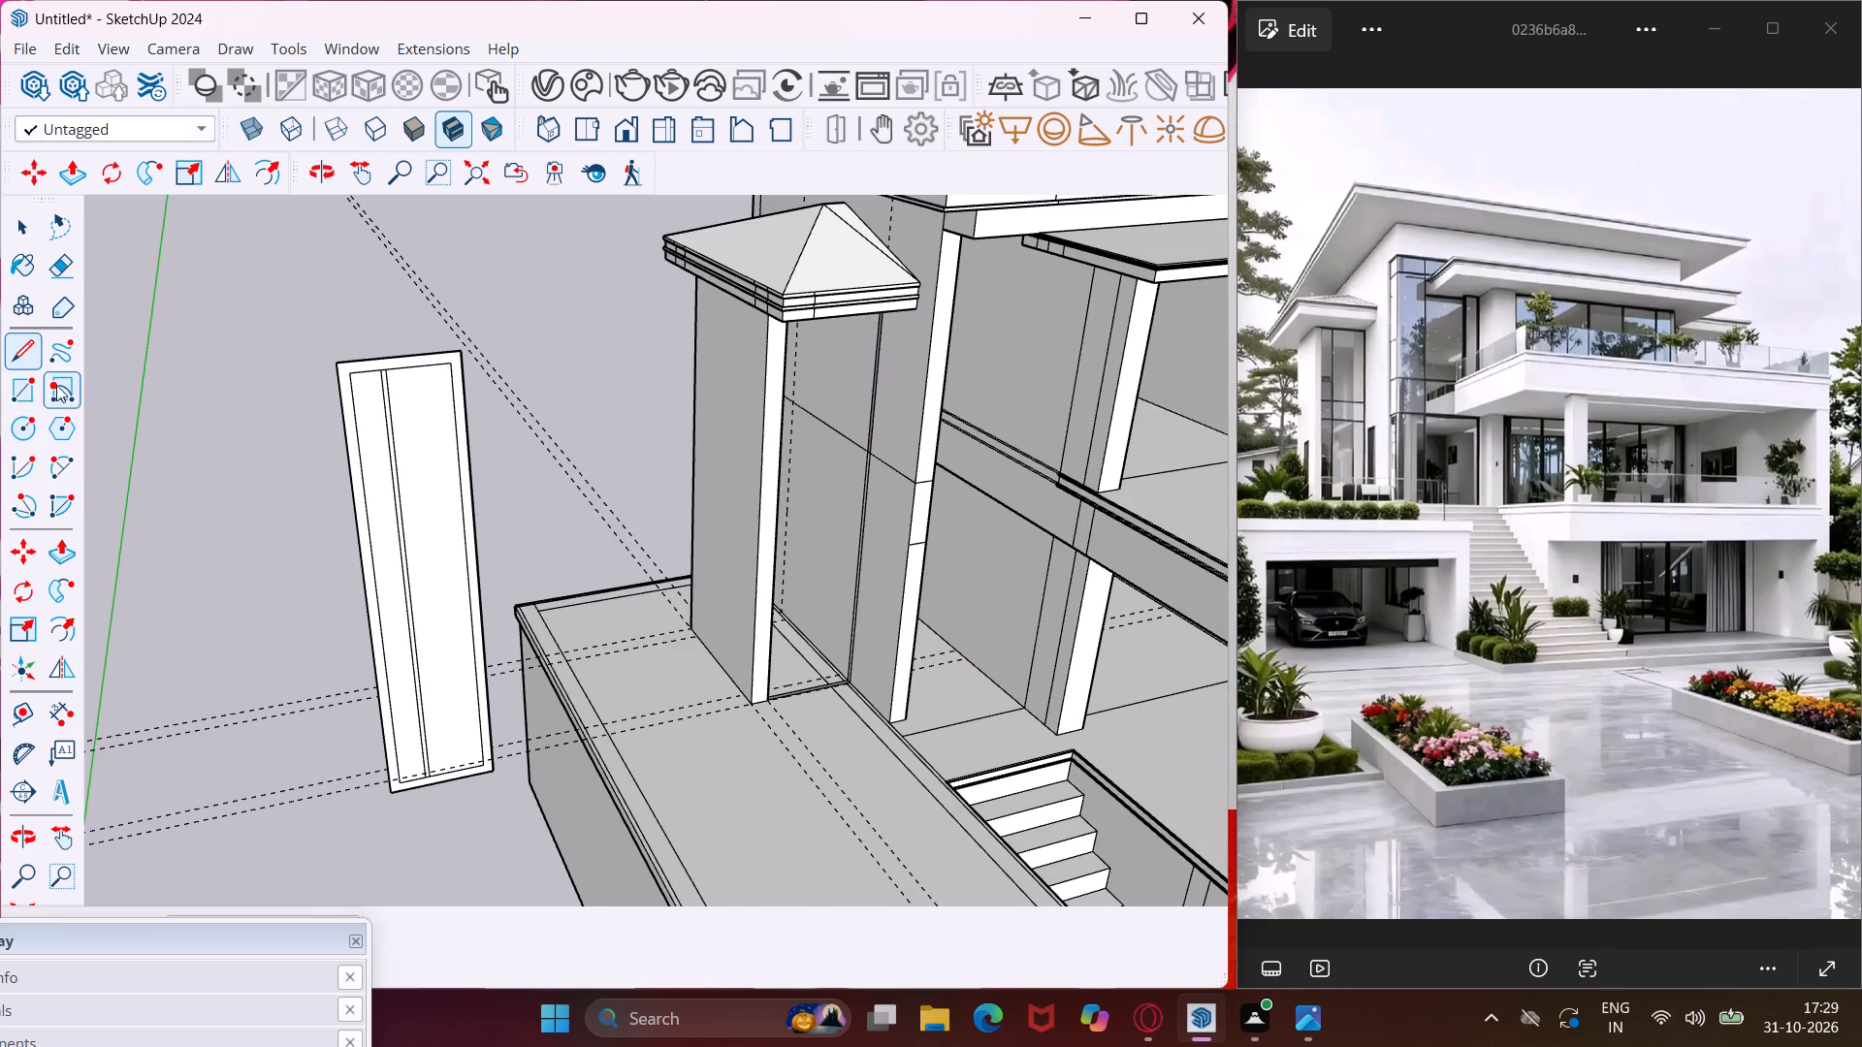
scroll(368, 602, up, 5)
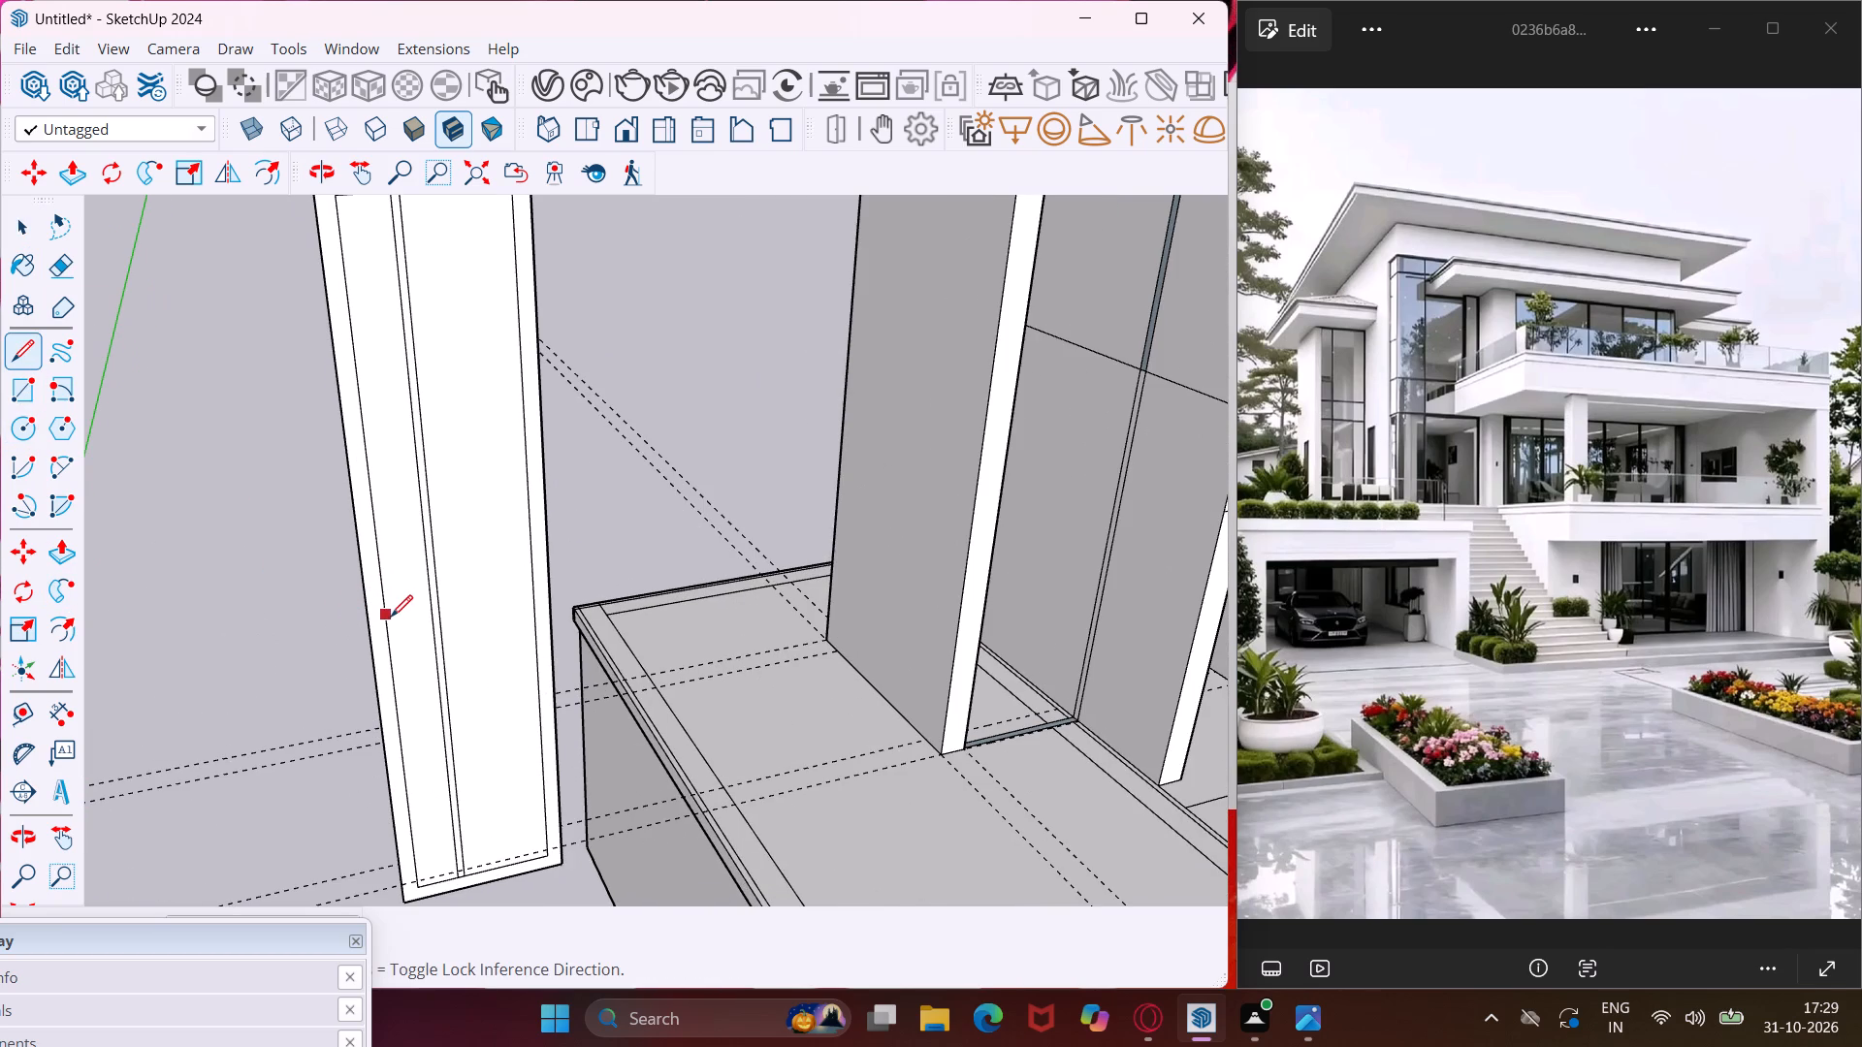
scroll(391, 585, down, 2)
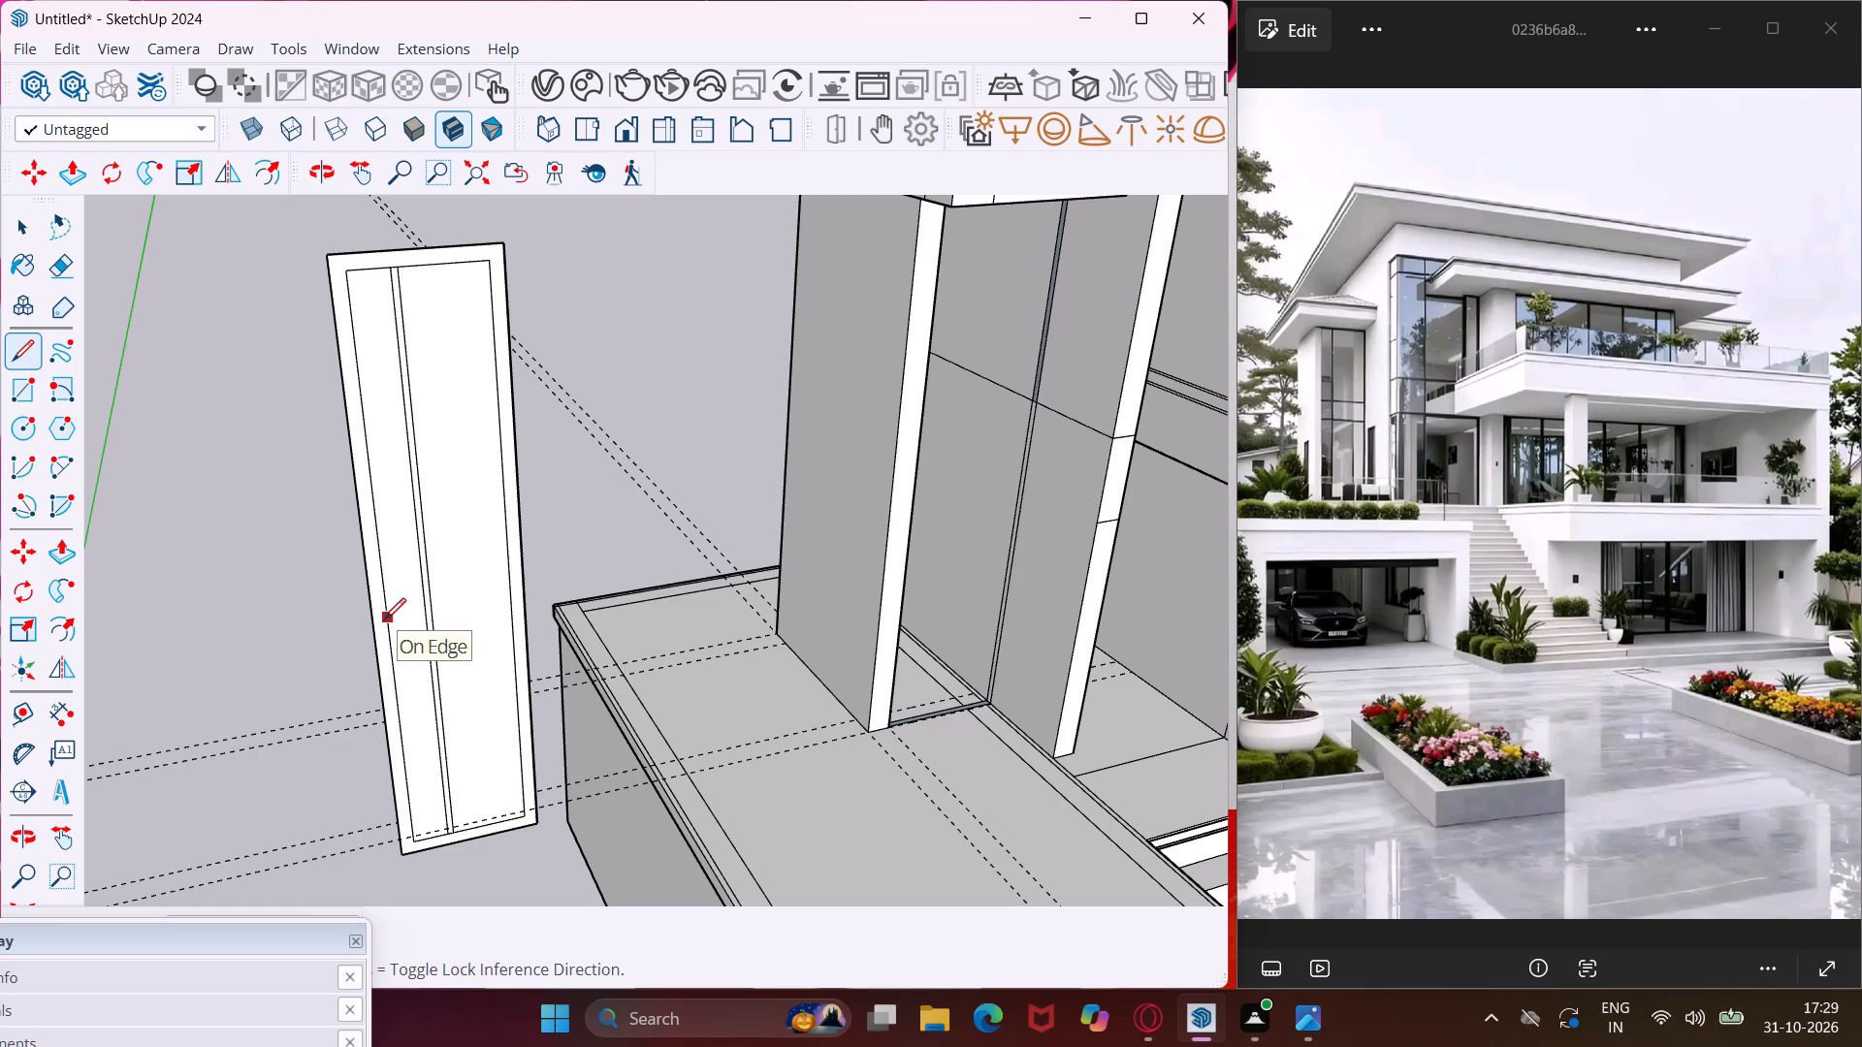
click(384, 624)
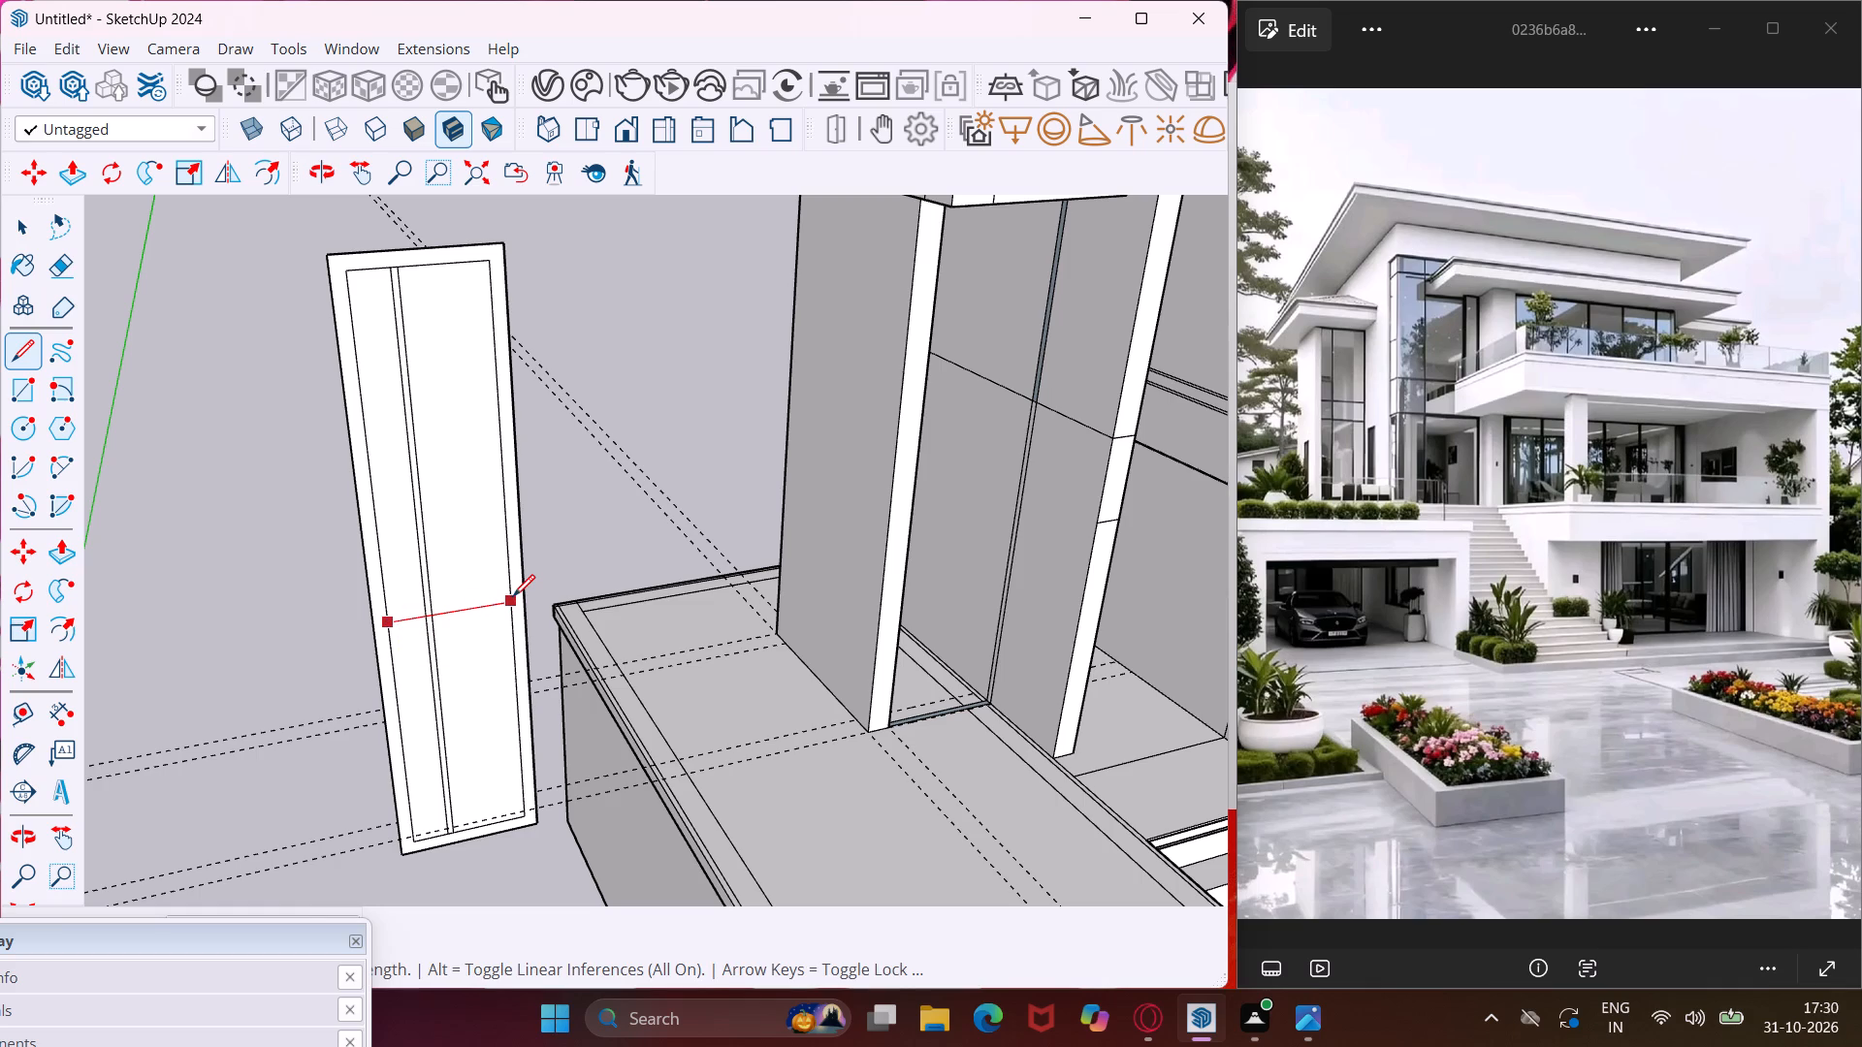
click(513, 596)
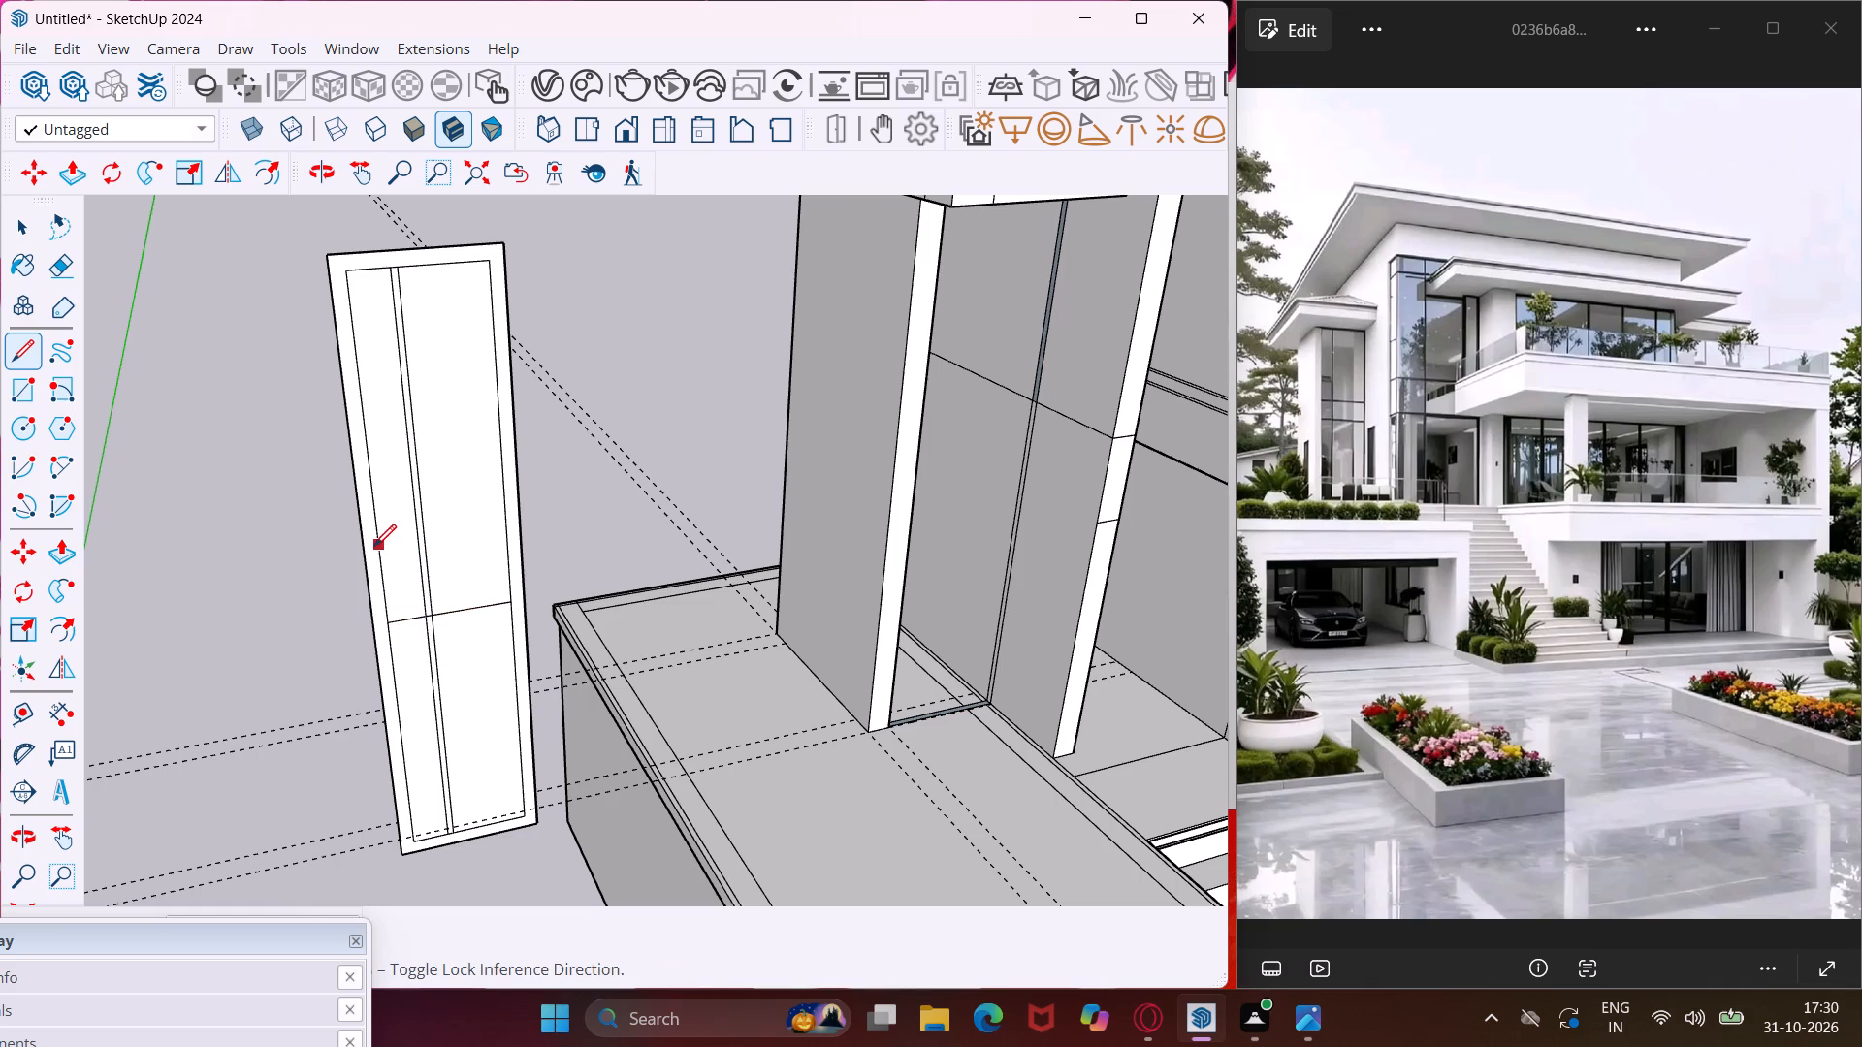
click(374, 546)
click(506, 527)
click(377, 529)
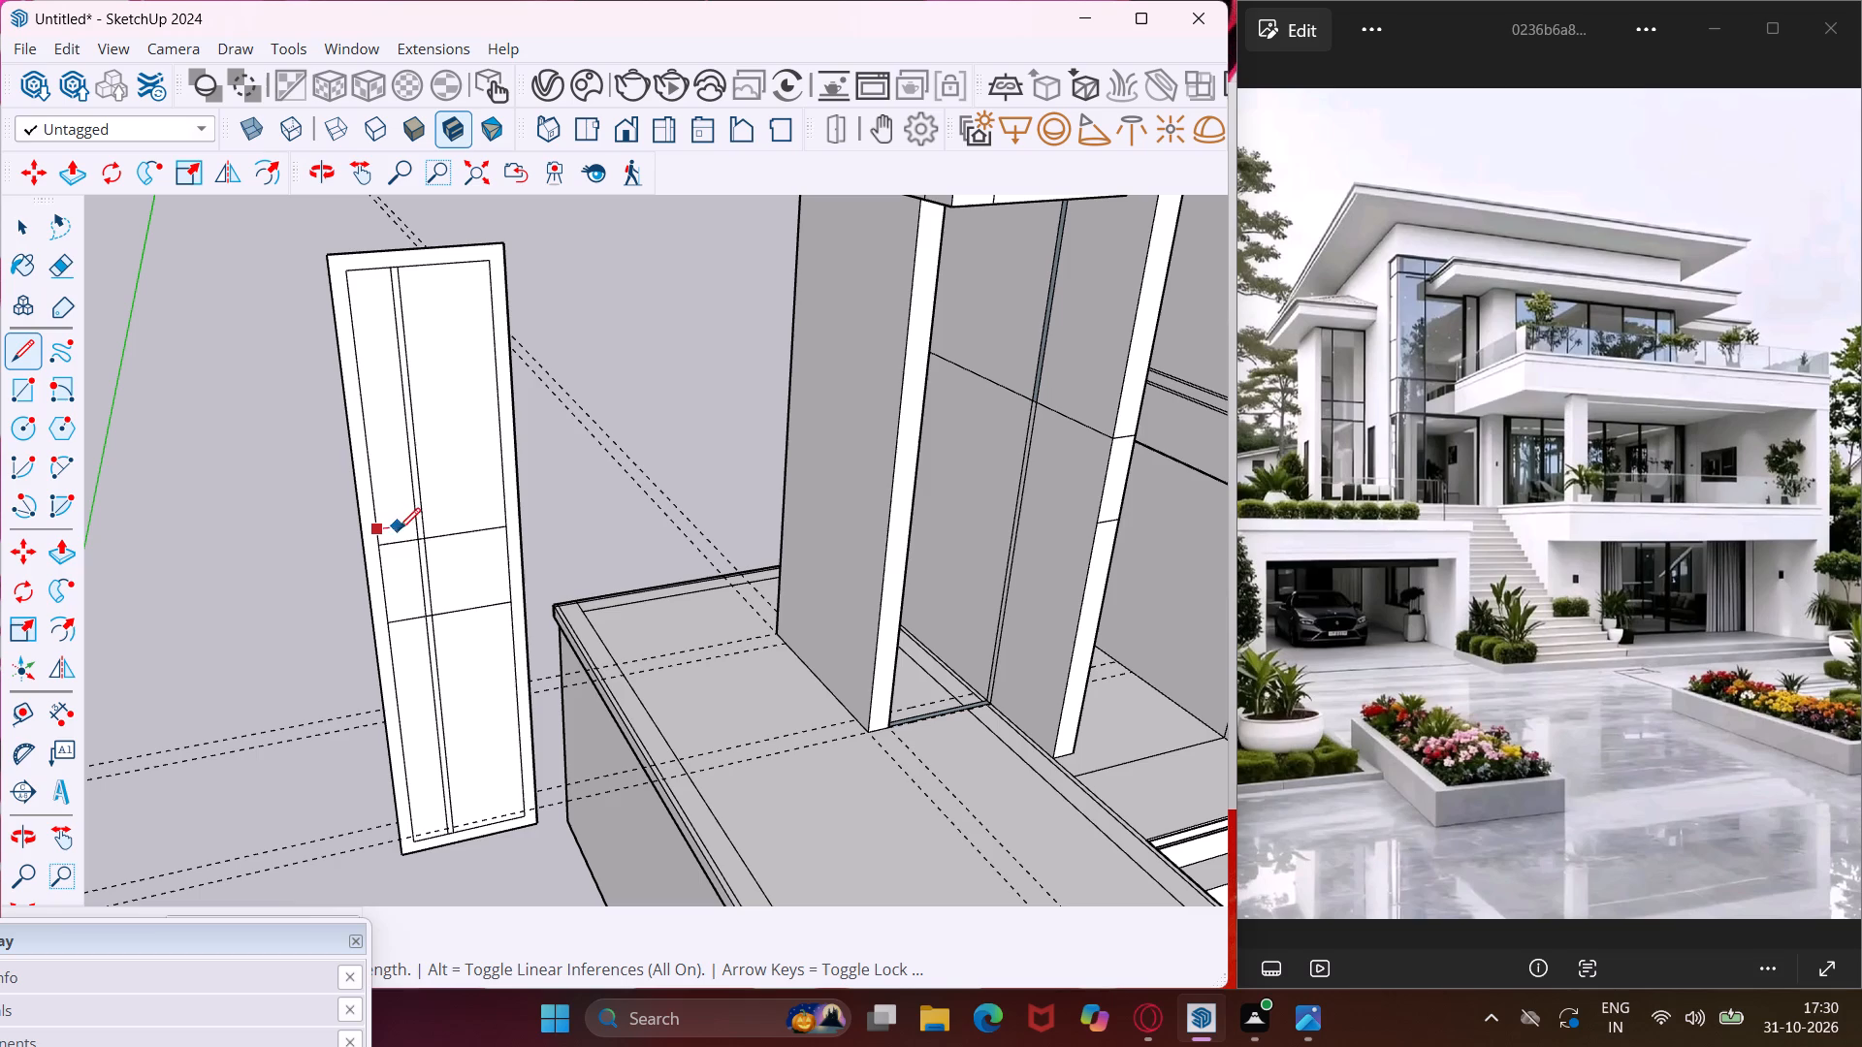
click(504, 514)
Draw a second horizontal line just below the lowest one, between the frame's inner edges, to form the lower crossbar strip.
scroll(376, 642, up, 3)
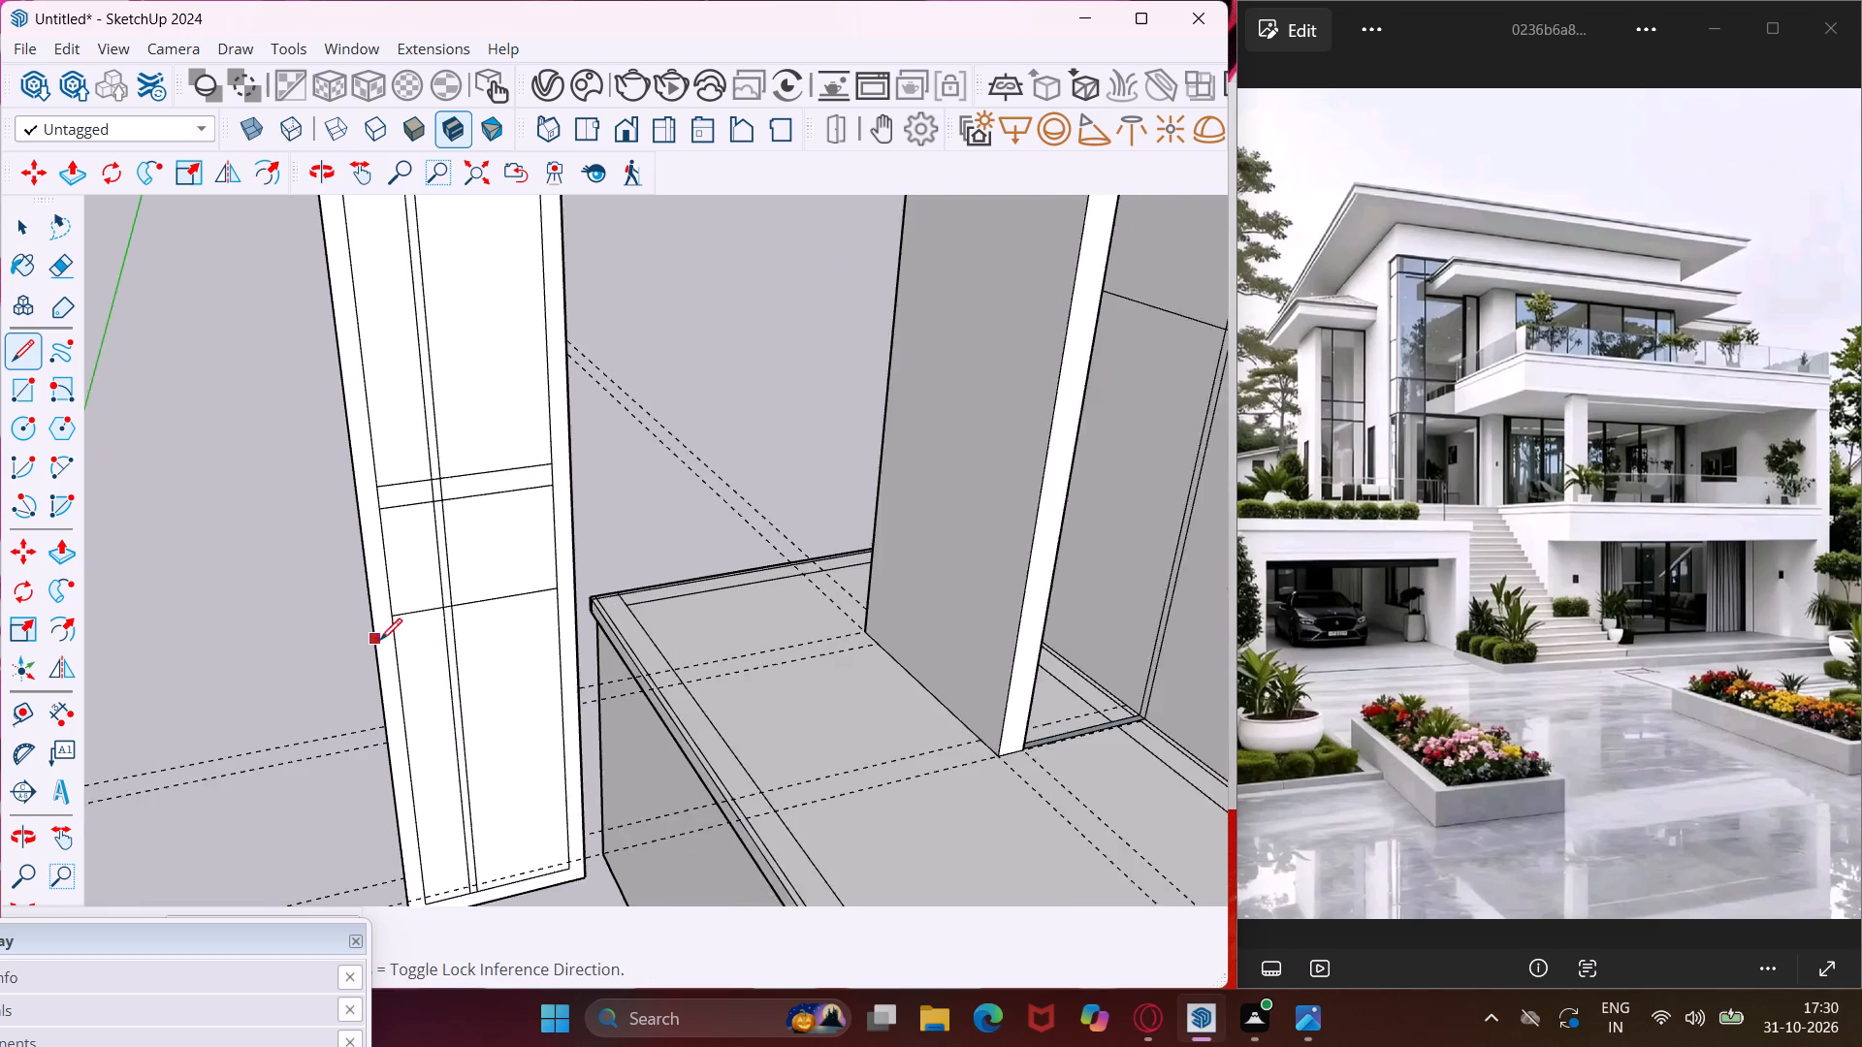
scroll(380, 640, up, 4)
click(403, 630)
key(Escape)
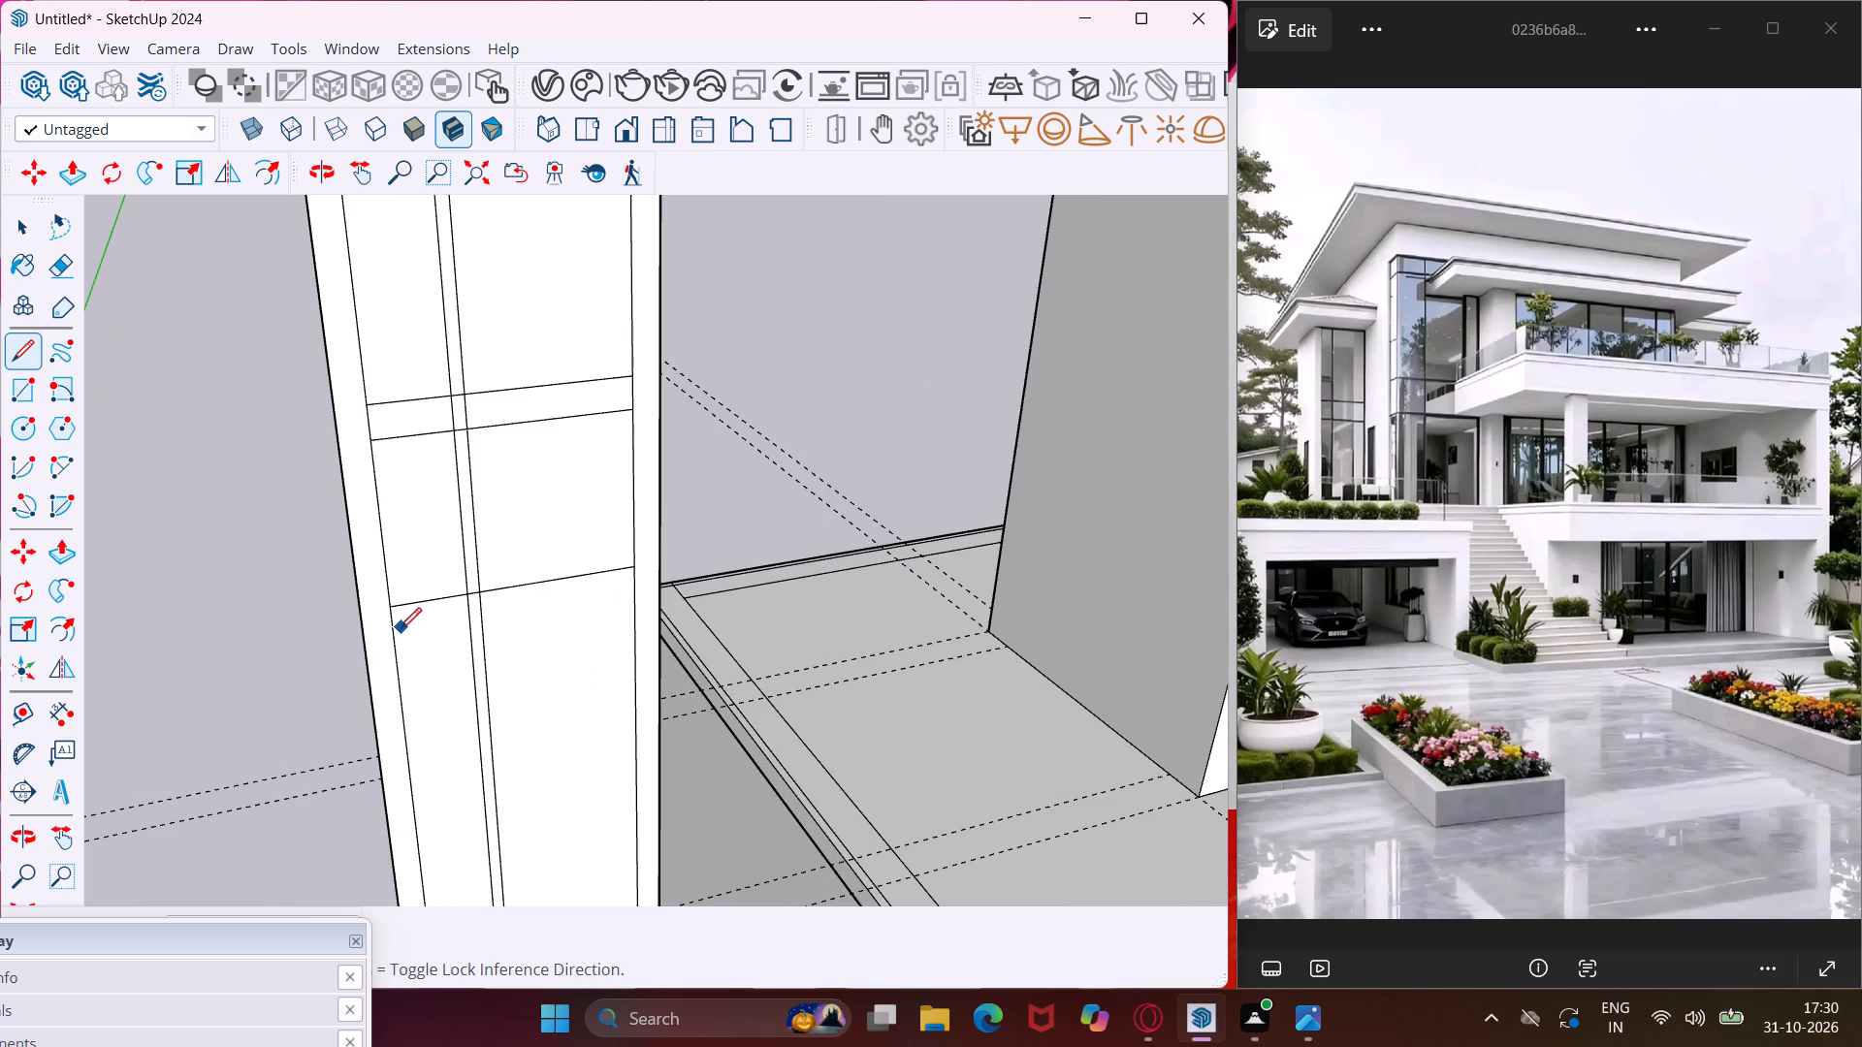
click(400, 629)
click(632, 586)
key(Escape)
key(space)
scroll(477, 560, down, 13)
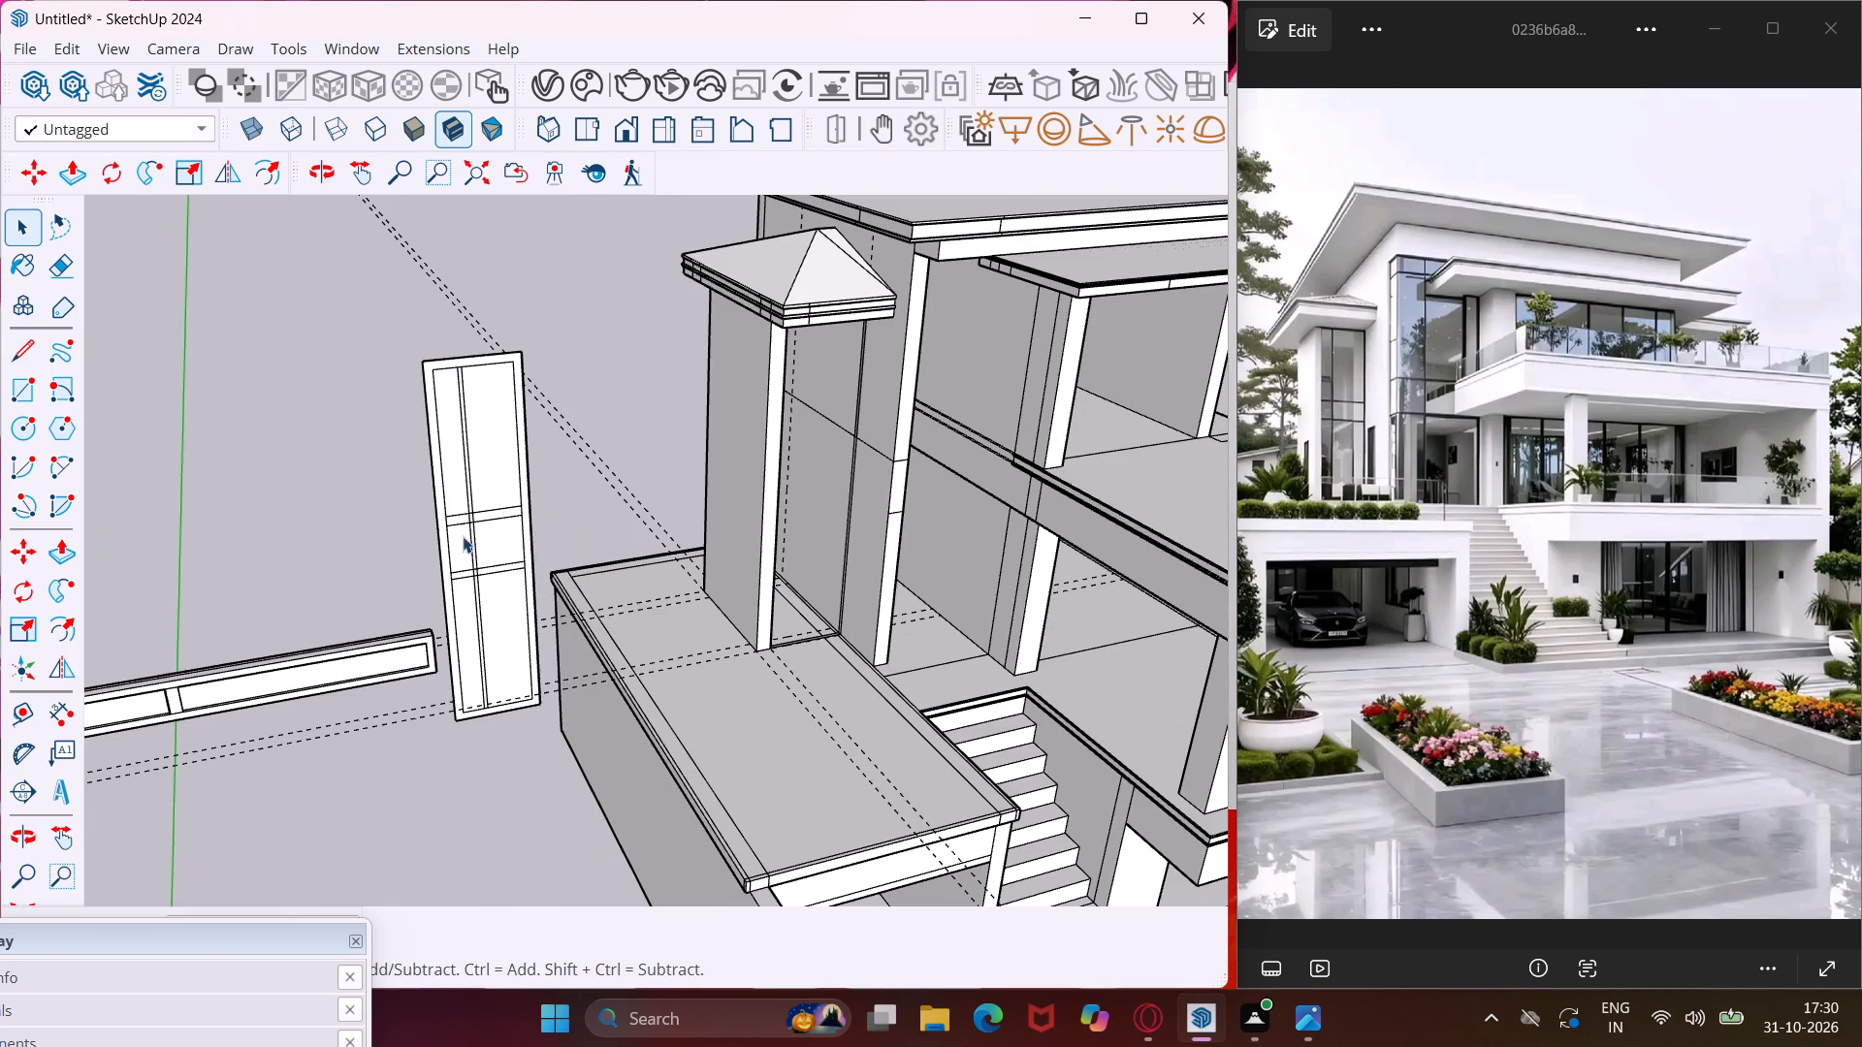
Push/Pull the panel's outer frame border slightly outward so it stands proud of the inner panes.
scroll(447, 356, up, 10)
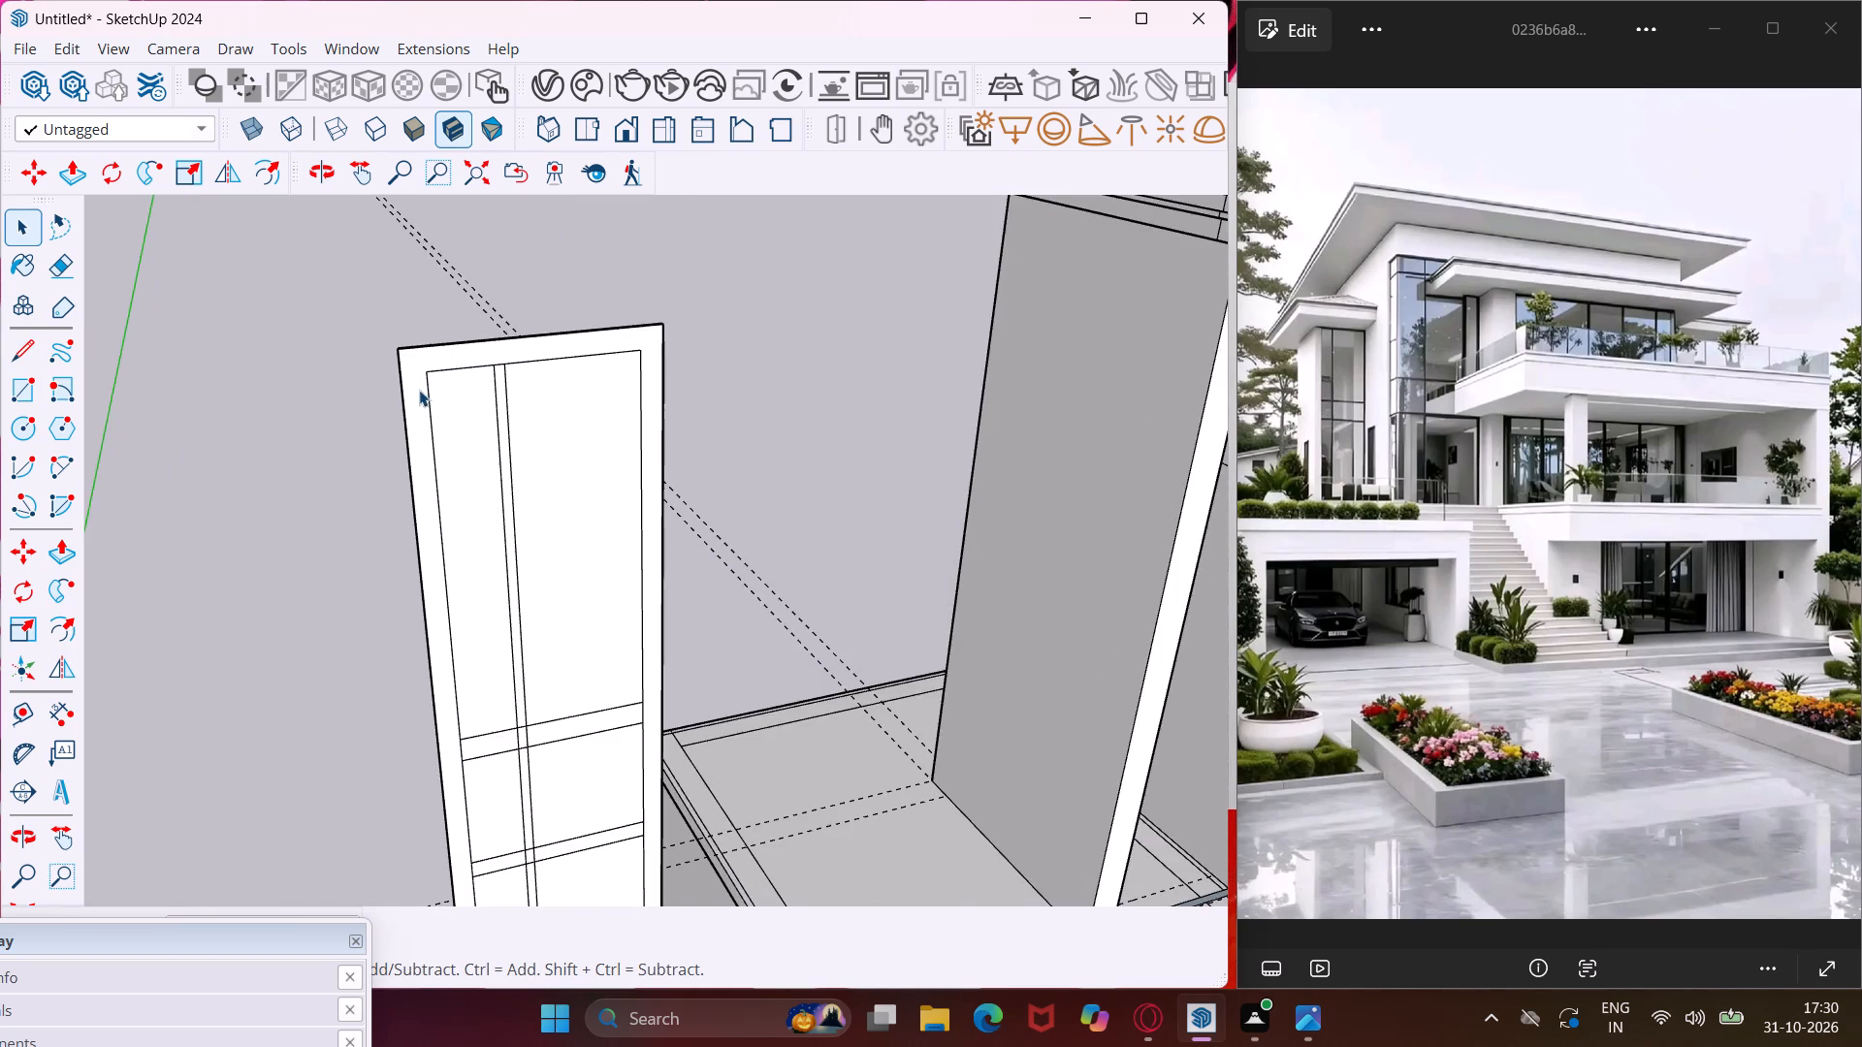
scroll(419, 392, up, 11)
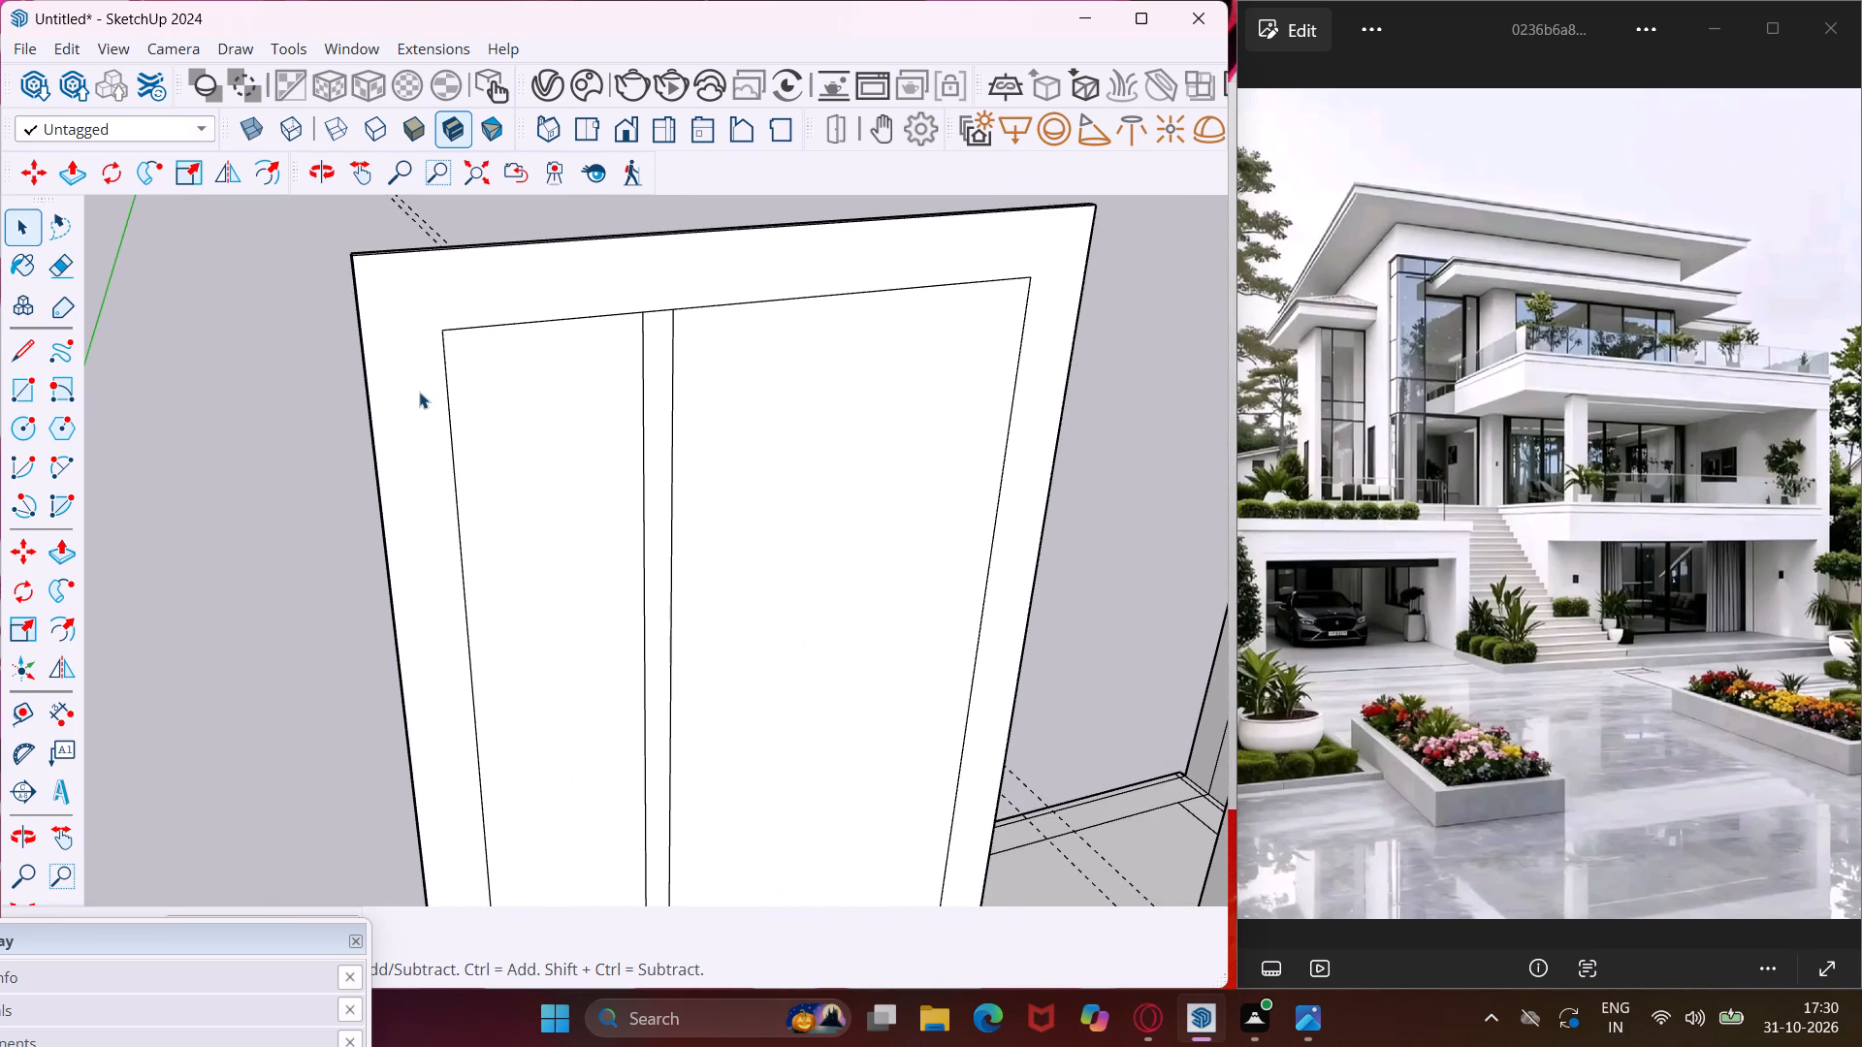
middle_drag(419, 392, 536, 441)
scroll(388, 383, up, 3)
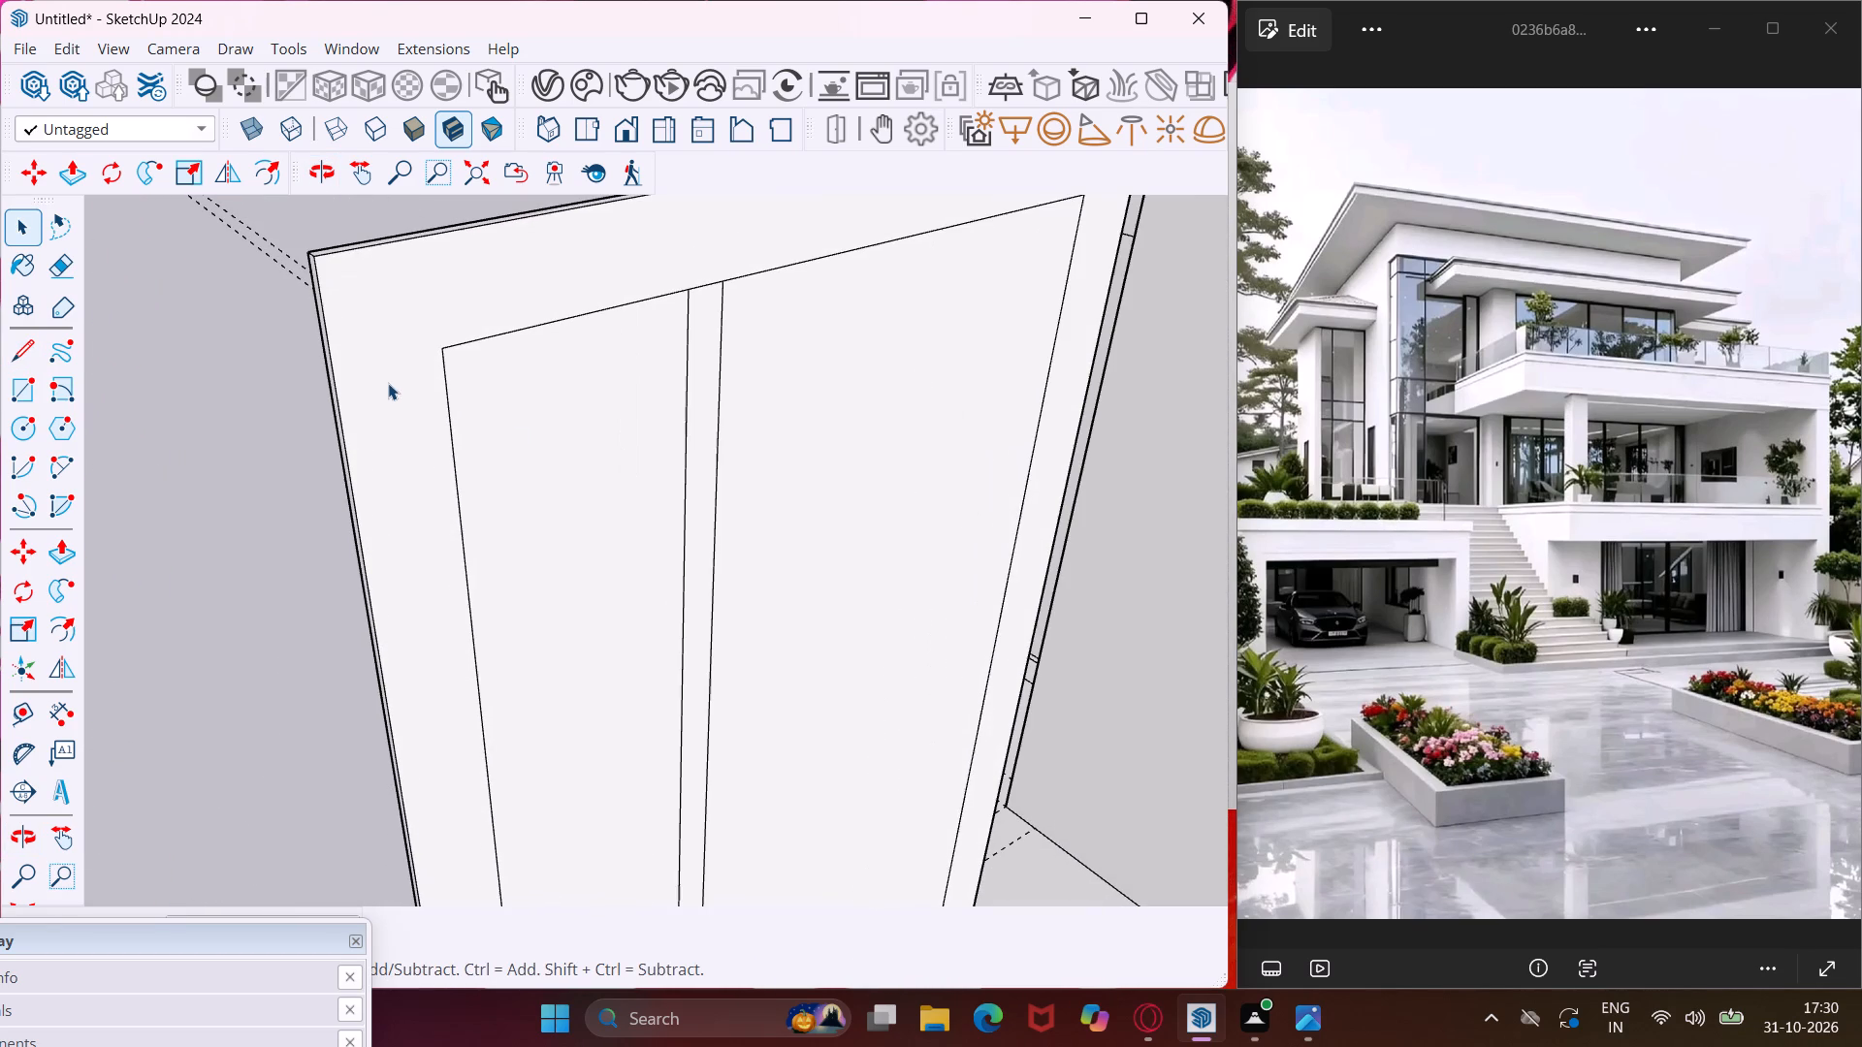
click(388, 383)
key(p)
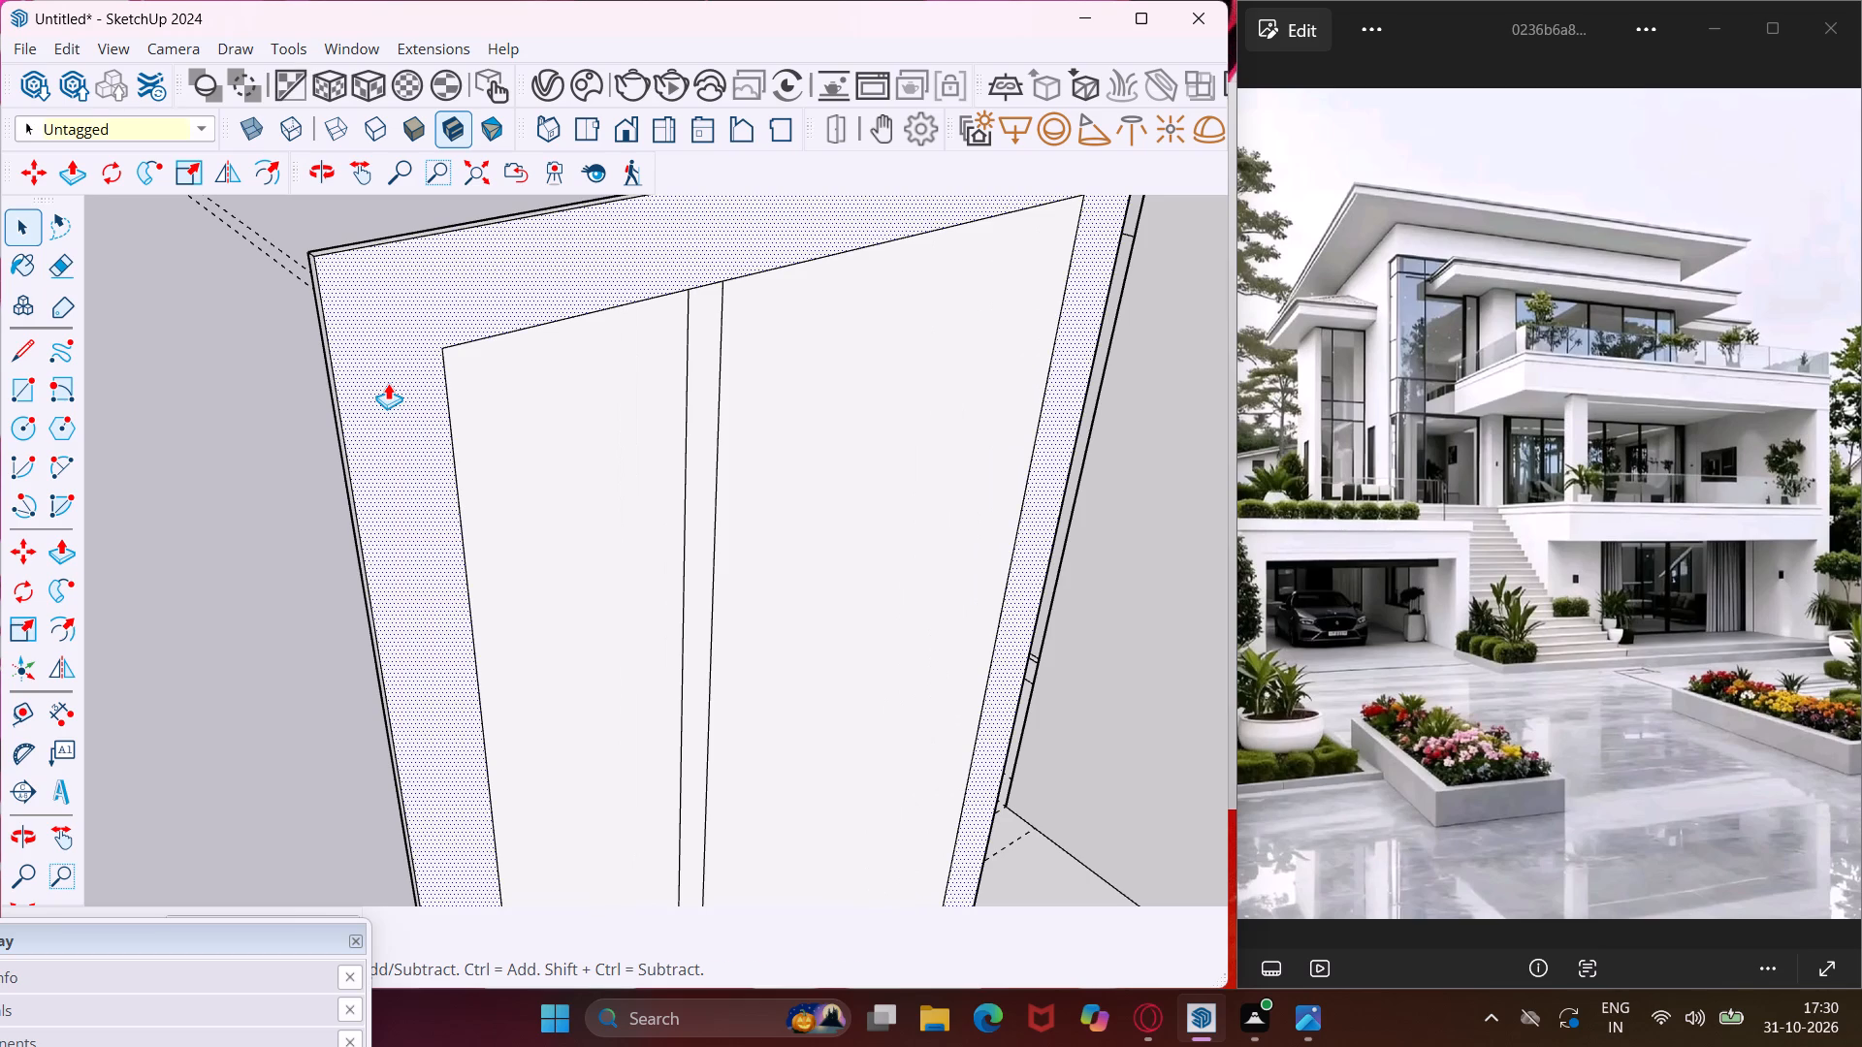
click(388, 383)
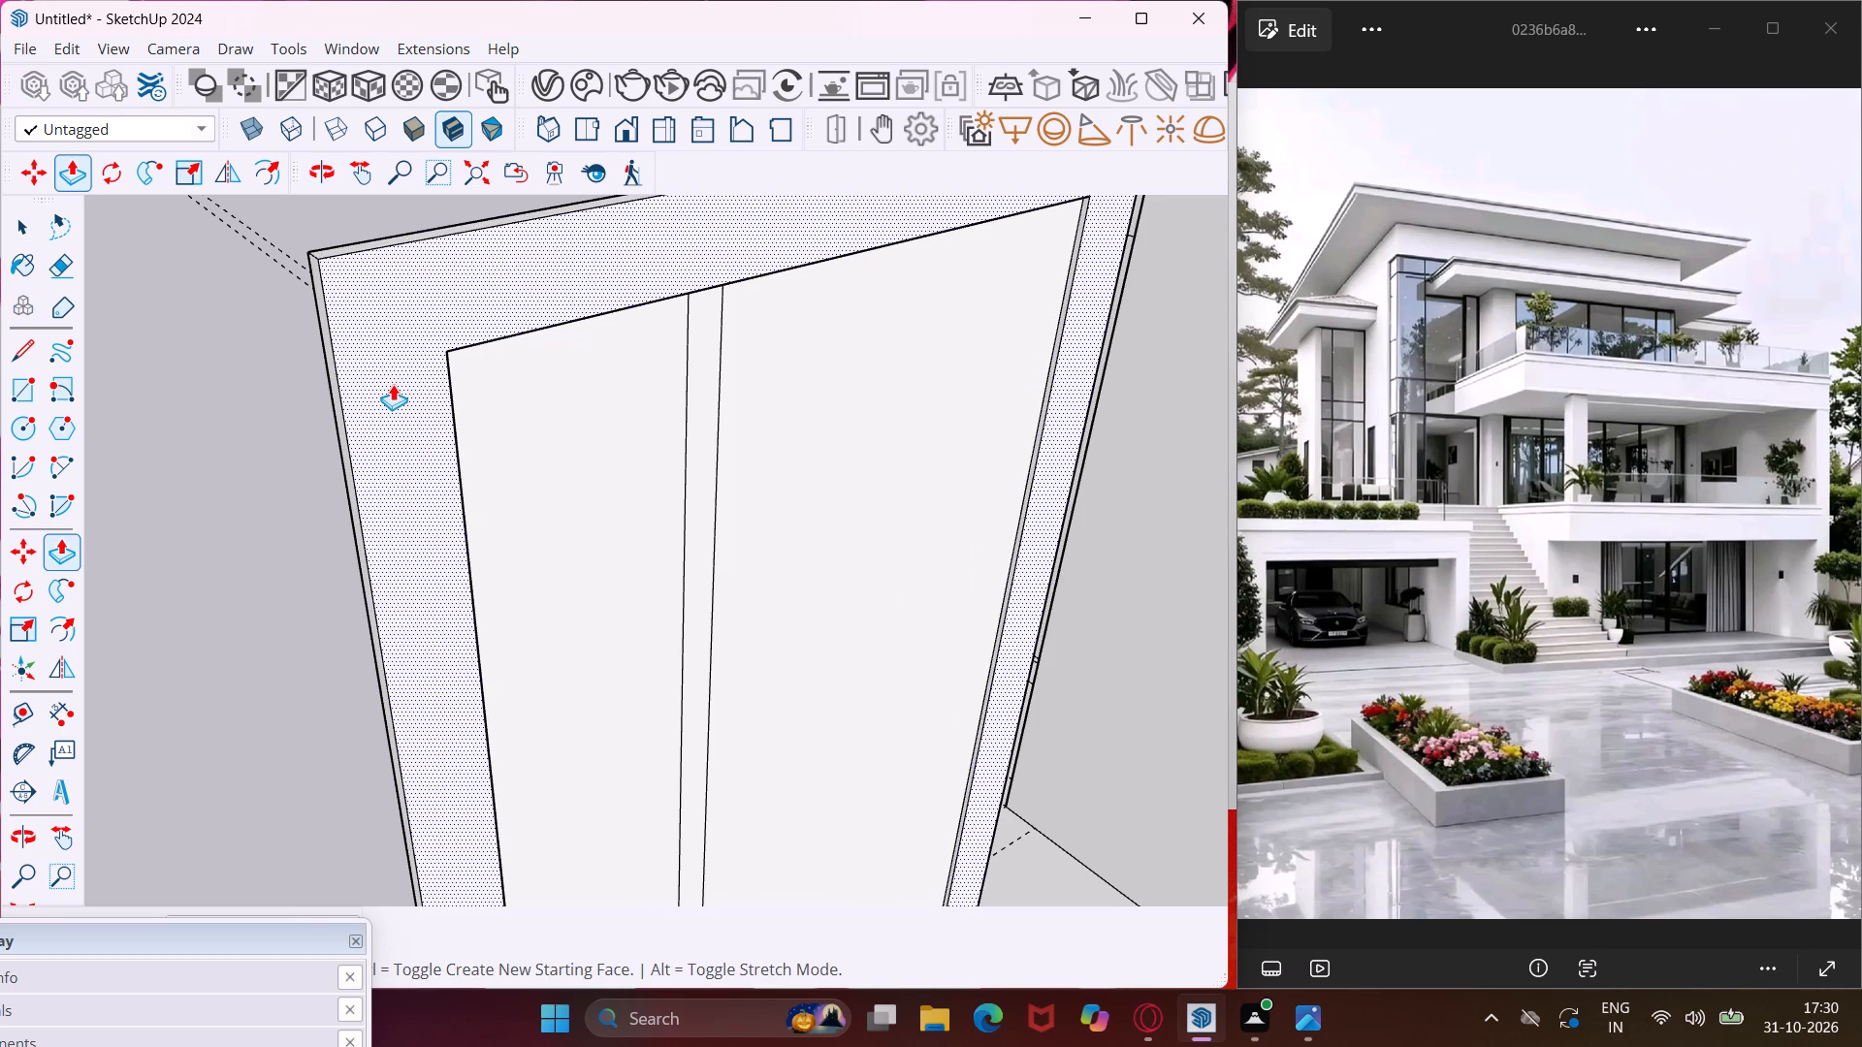
click(394, 385)
key(Escape)
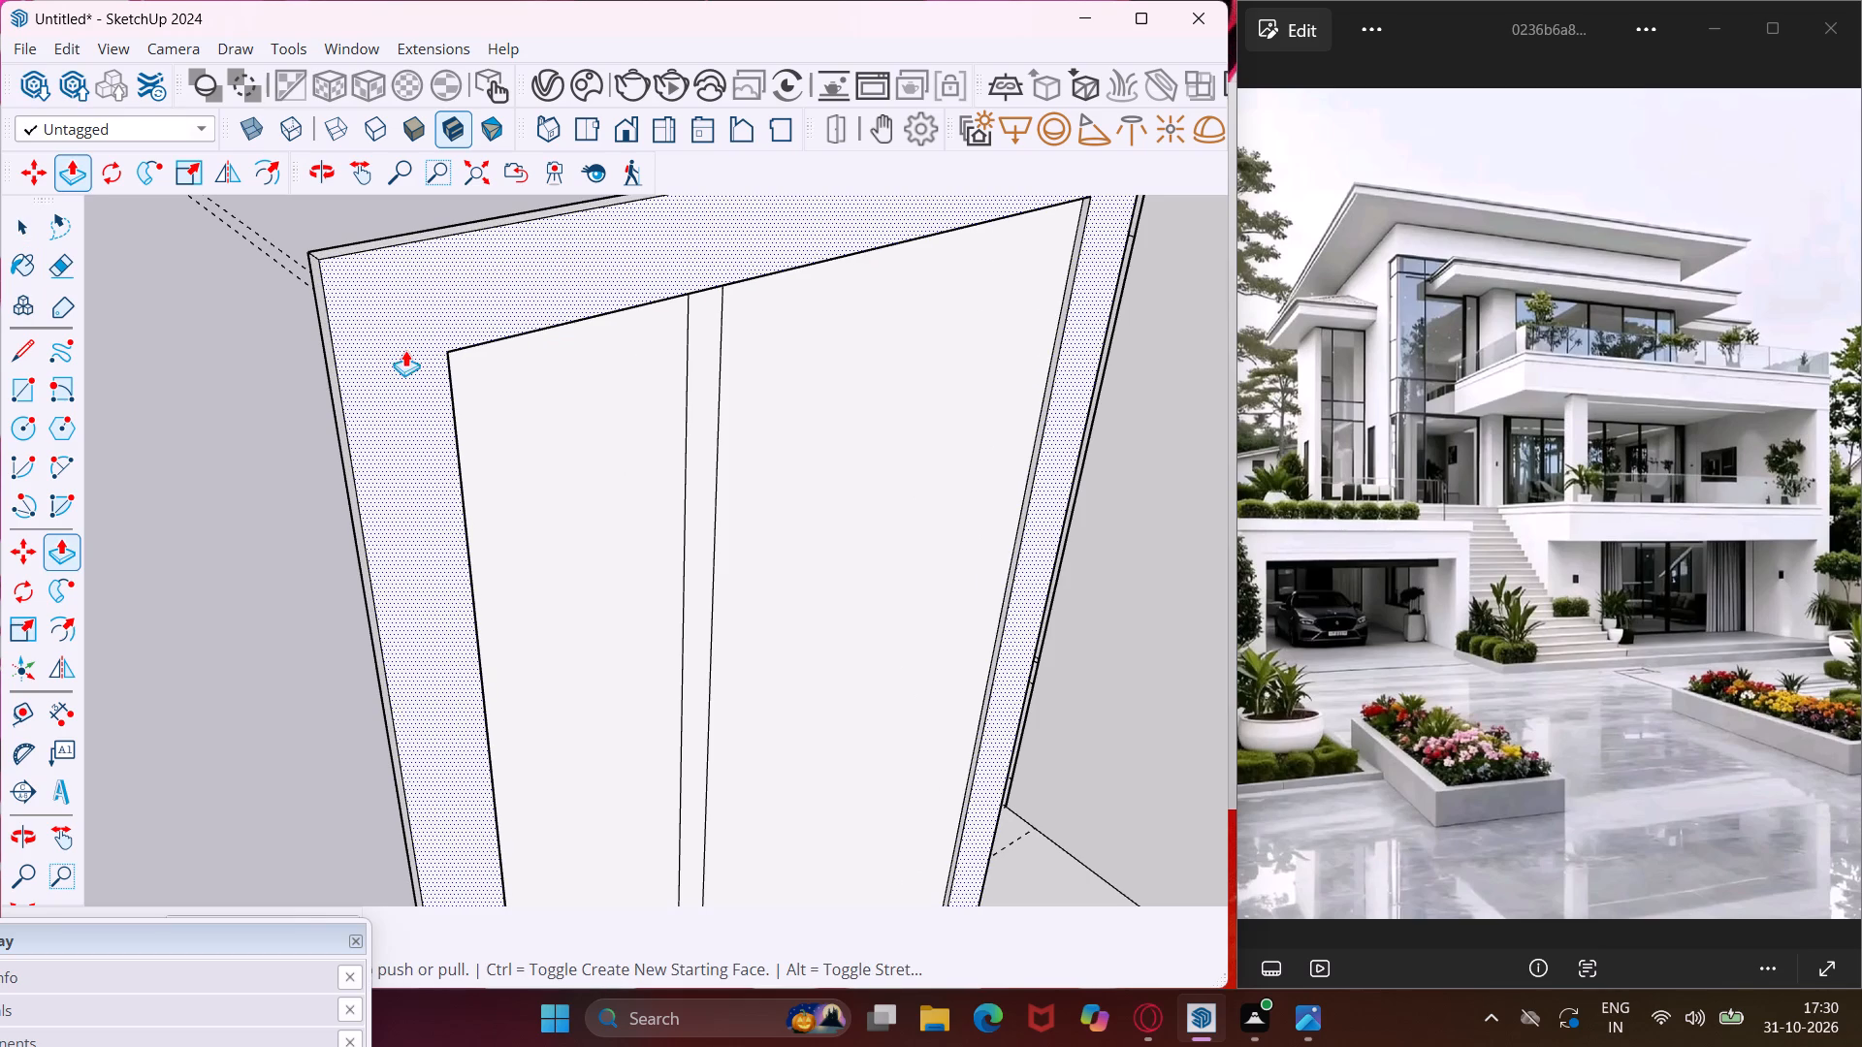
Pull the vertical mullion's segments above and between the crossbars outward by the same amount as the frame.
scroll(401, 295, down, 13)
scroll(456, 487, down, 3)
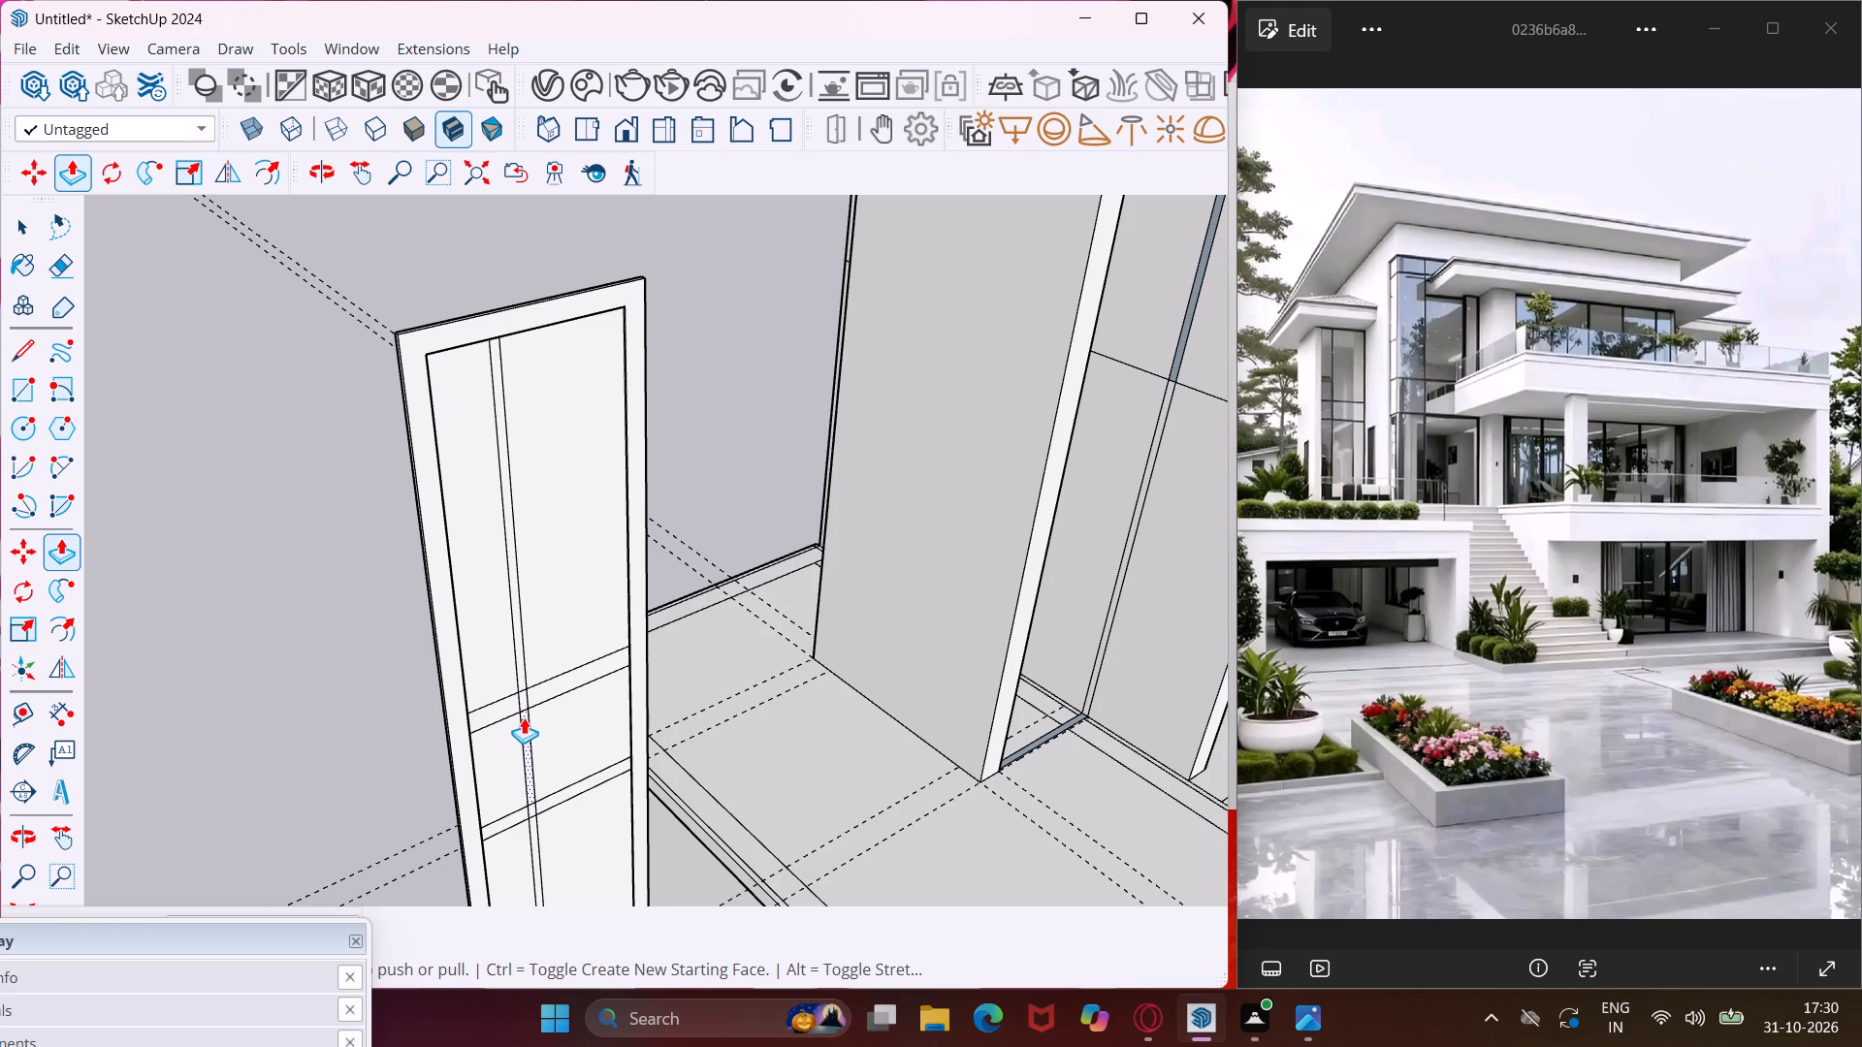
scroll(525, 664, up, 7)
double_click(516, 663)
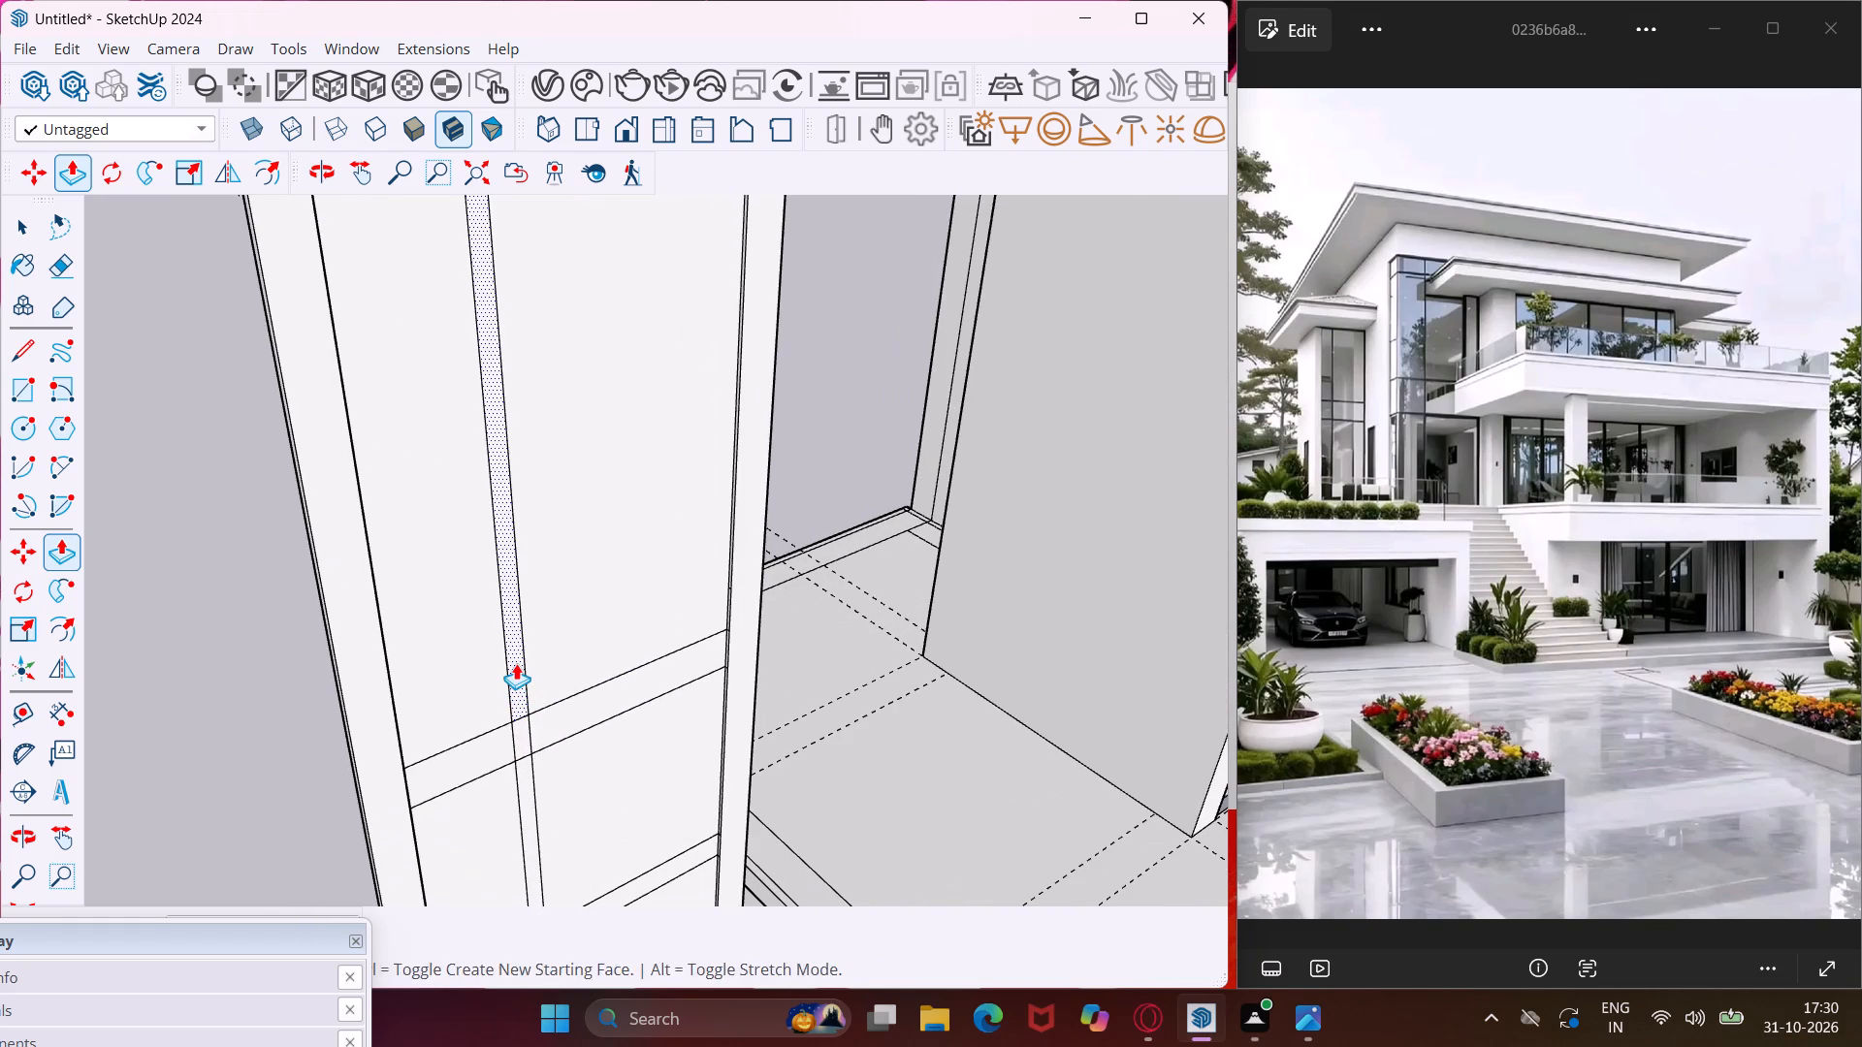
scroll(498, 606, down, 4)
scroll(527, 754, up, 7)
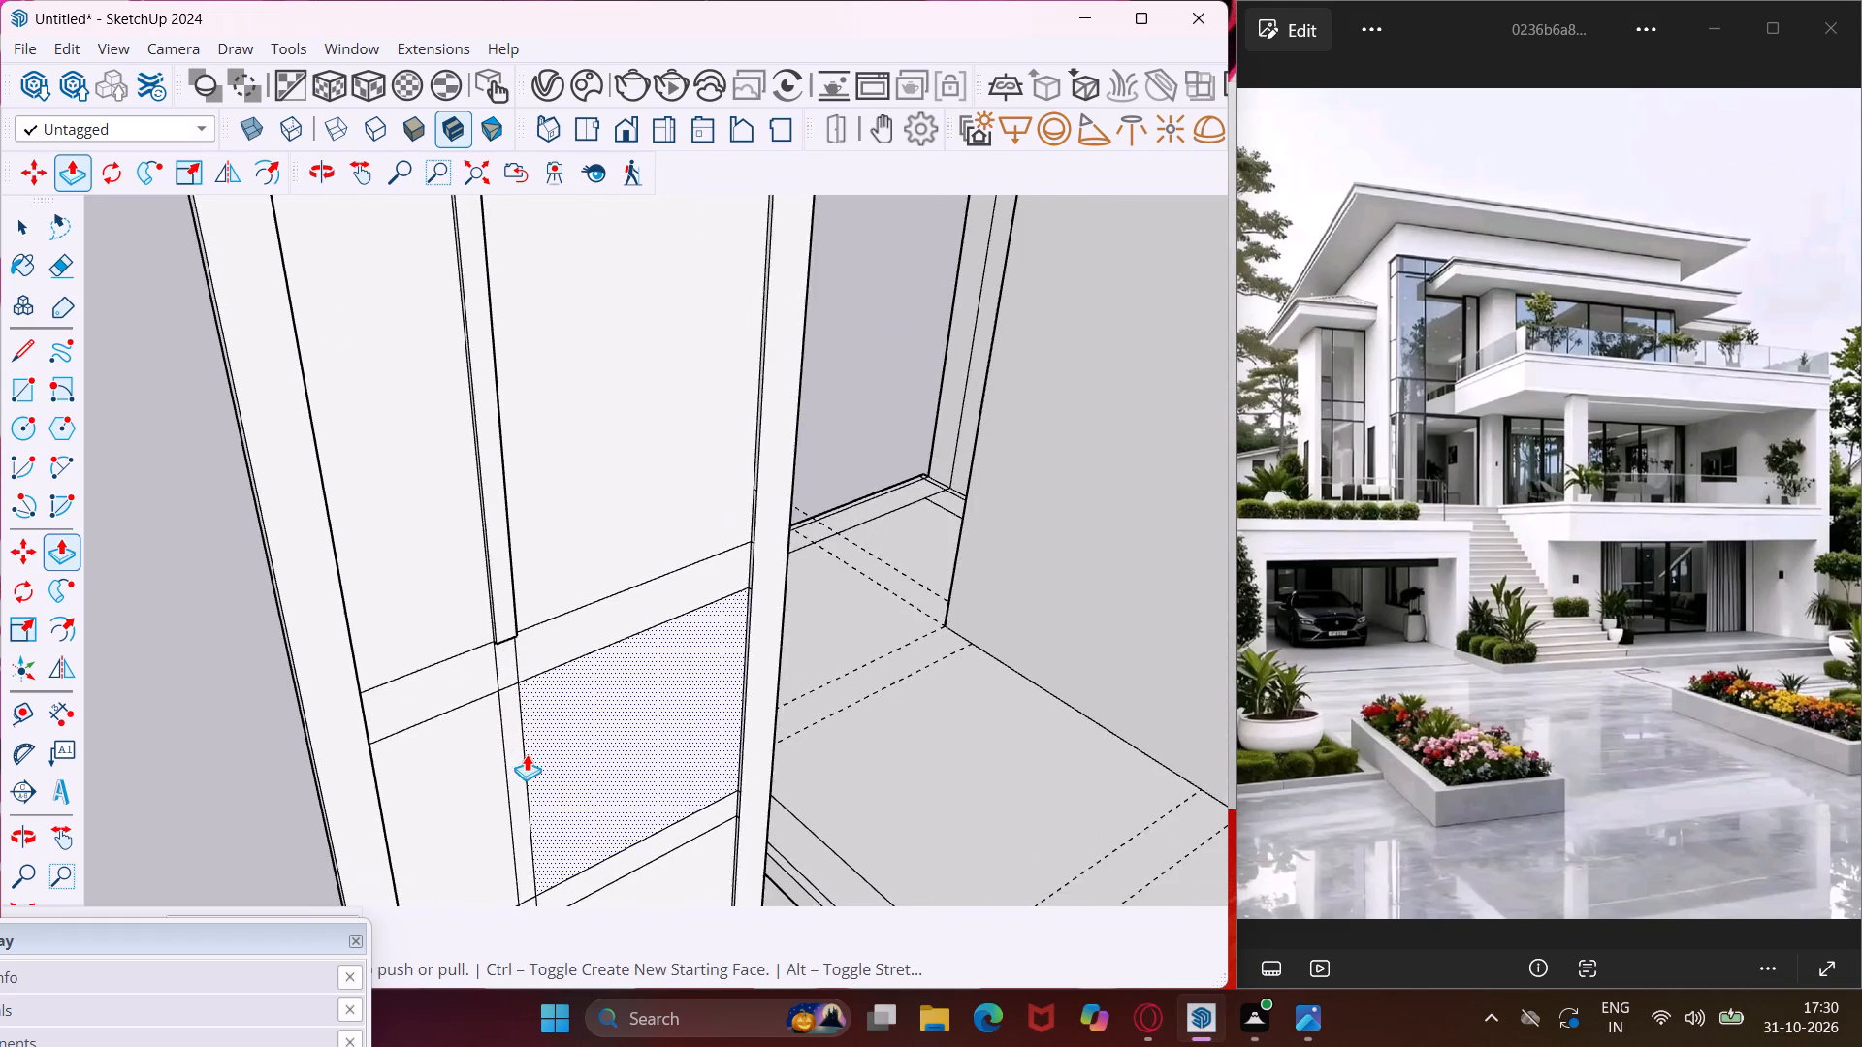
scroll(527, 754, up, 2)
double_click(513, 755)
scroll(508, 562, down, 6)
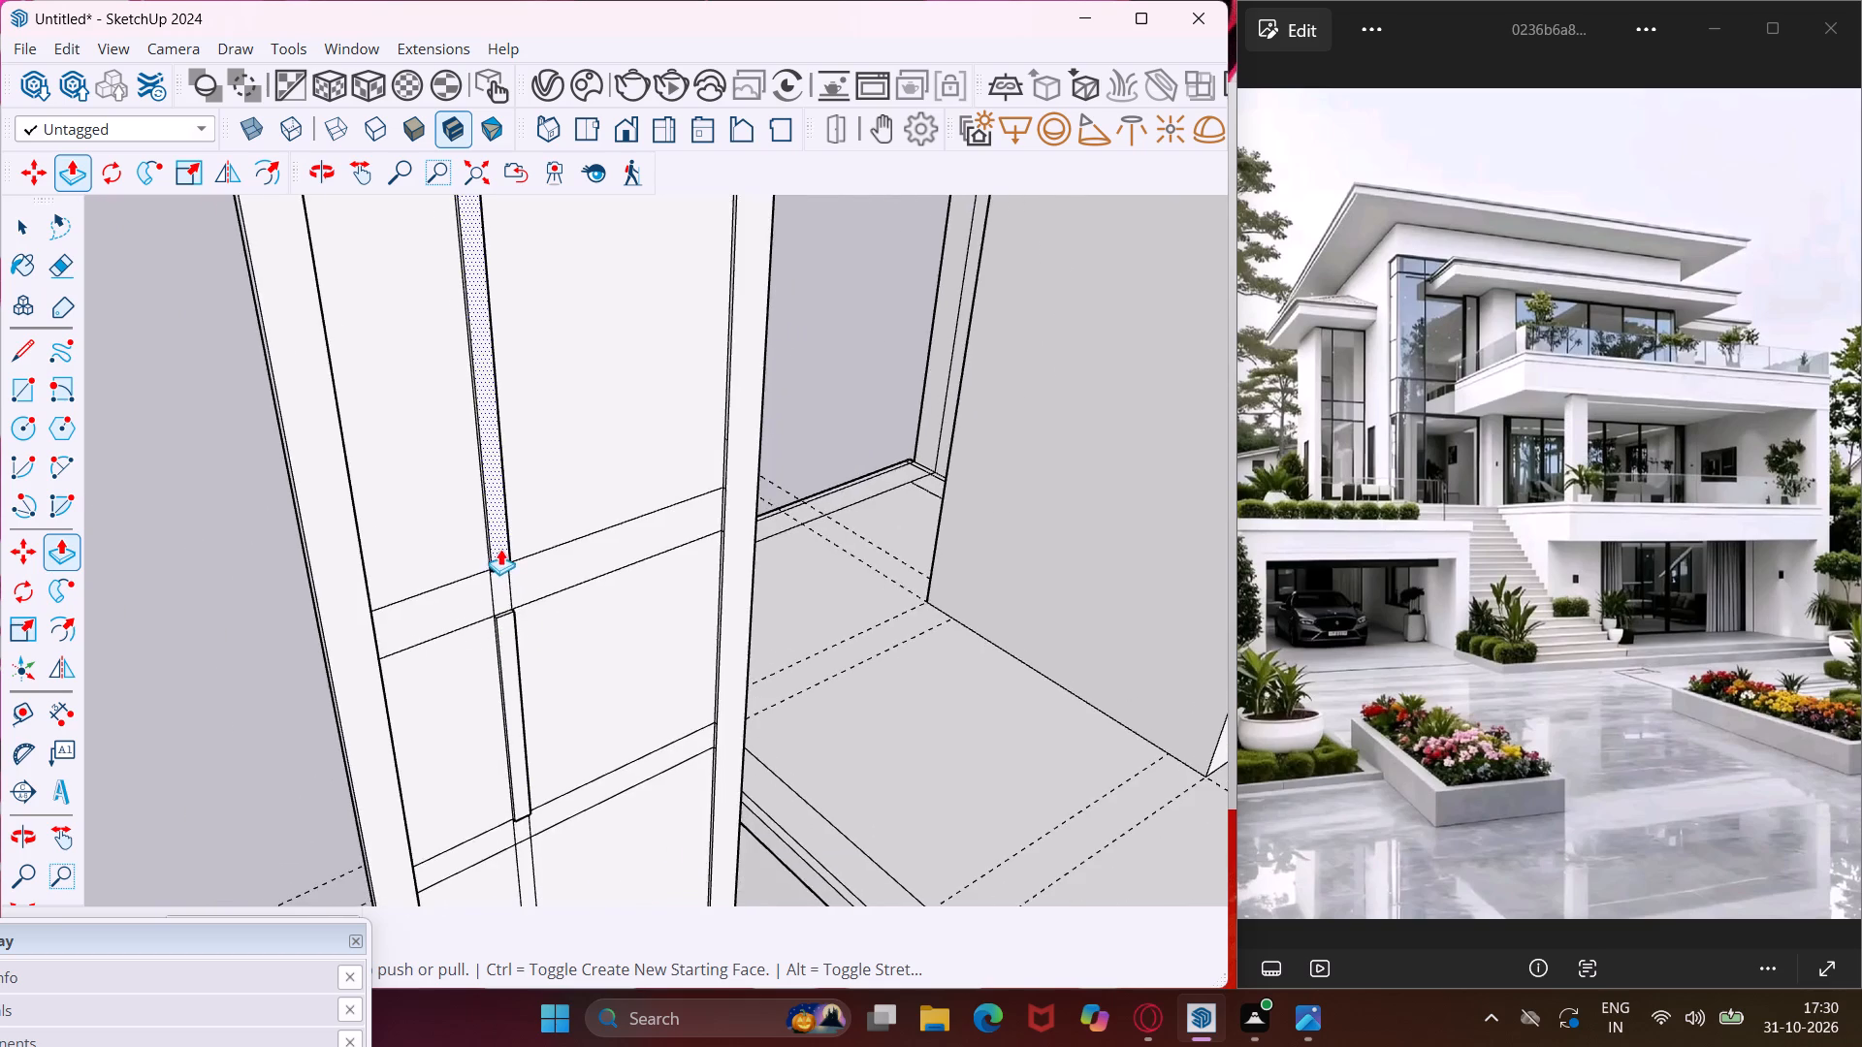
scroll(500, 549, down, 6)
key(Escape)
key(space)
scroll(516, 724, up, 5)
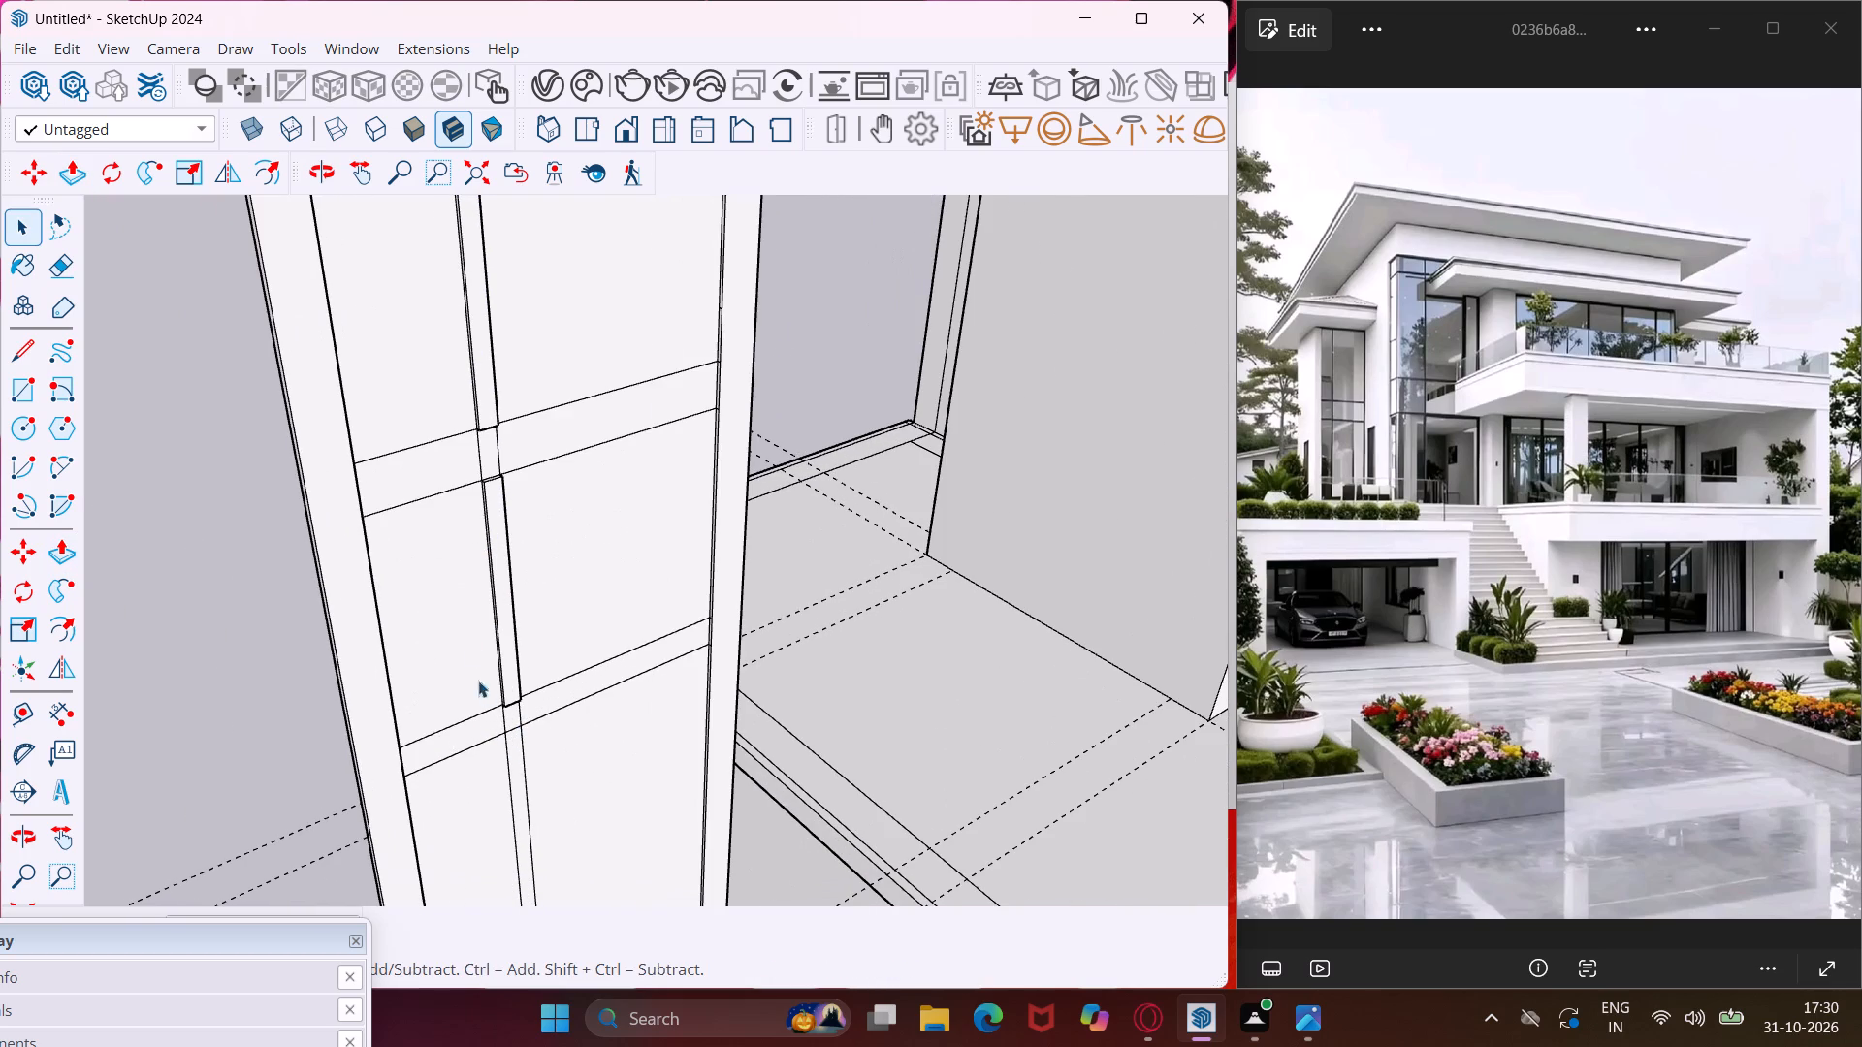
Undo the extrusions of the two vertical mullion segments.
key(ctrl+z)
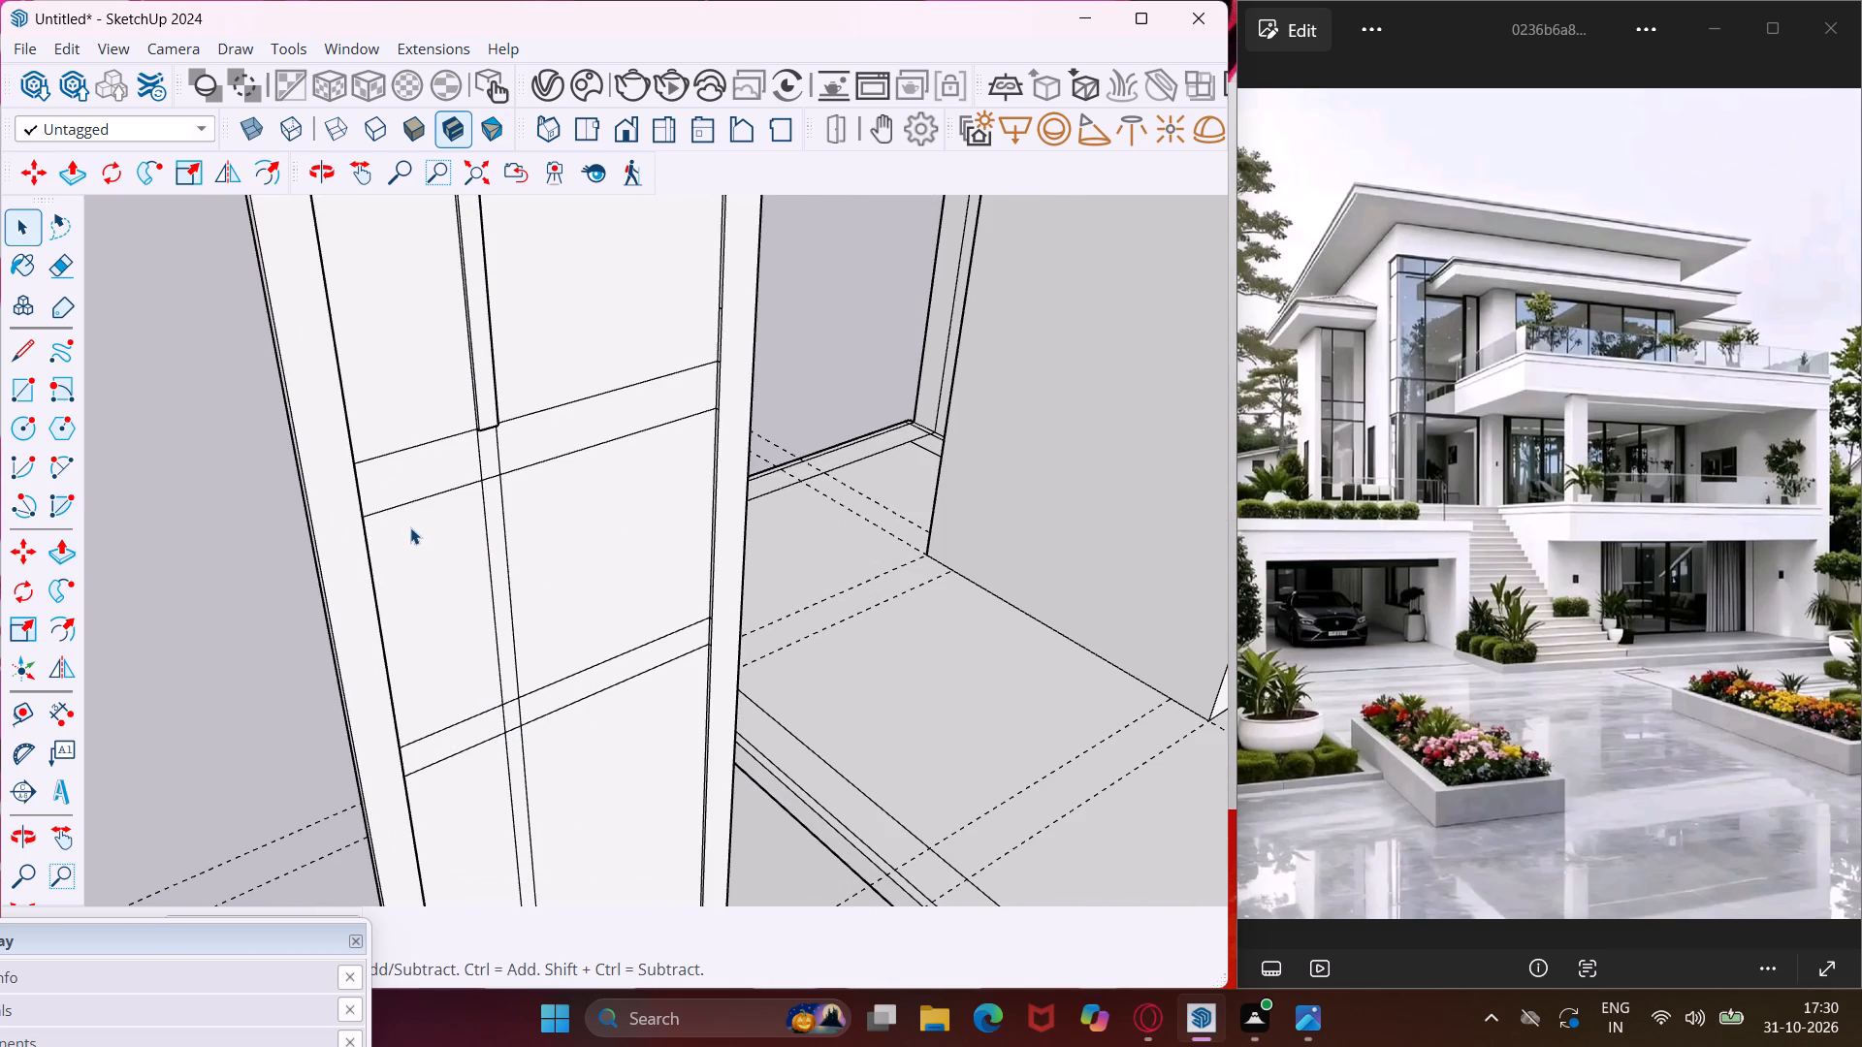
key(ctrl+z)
Erase all segments of the upper crossbar's top line, leaving only its lower line across the panel.
click(446, 436)
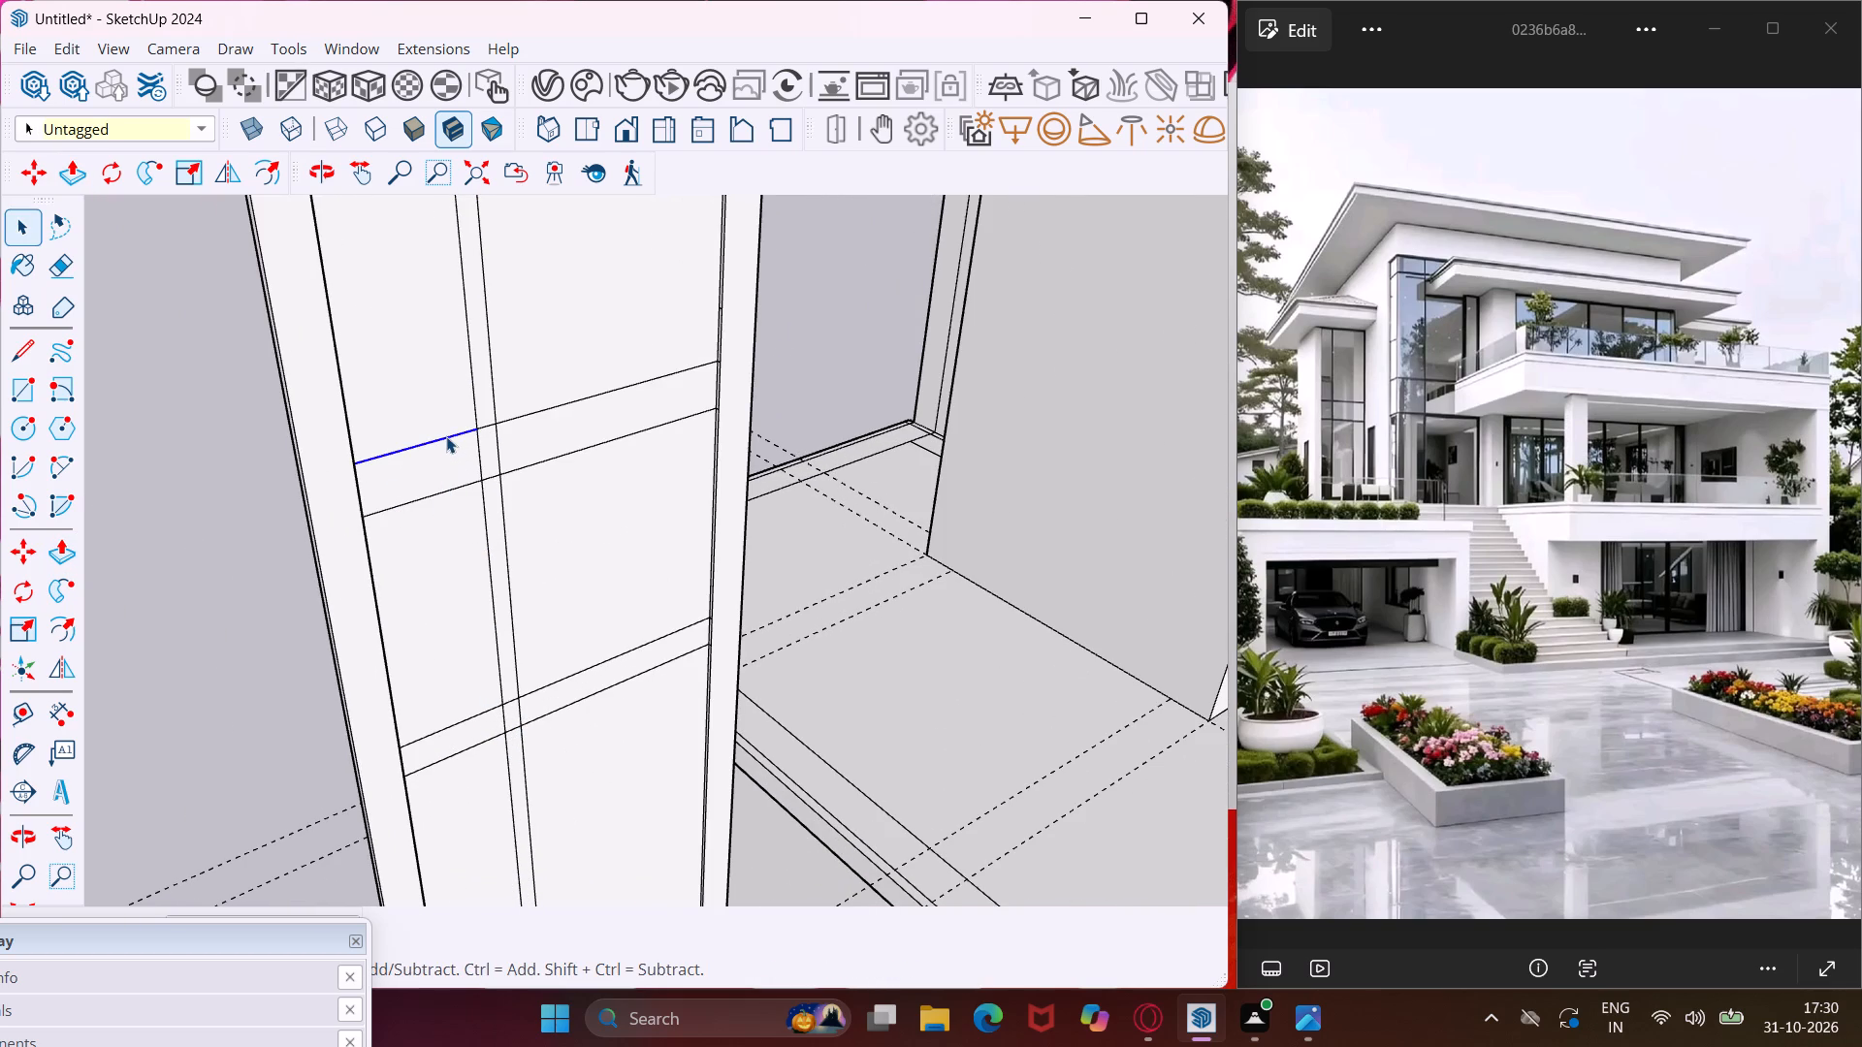
key(Escape)
key(space)
key(r)
key(Escape)
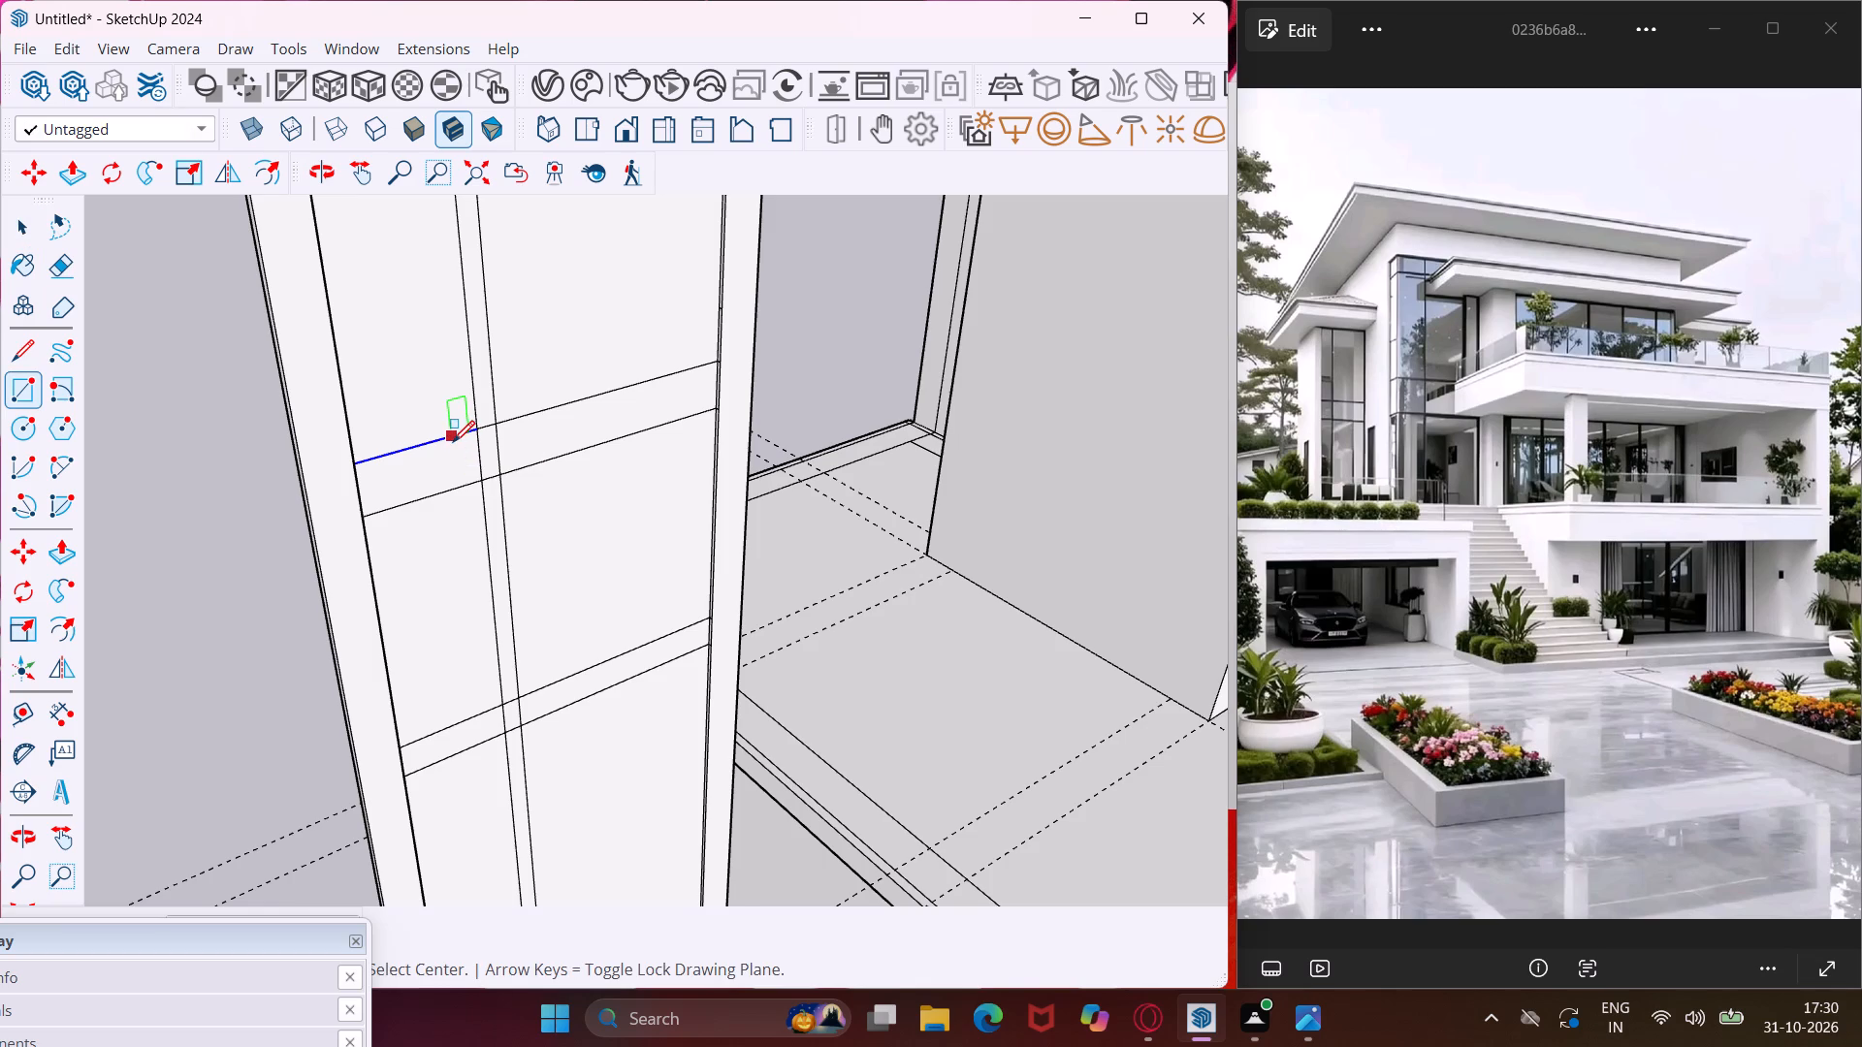
key(space)
text(e)
click(451, 441)
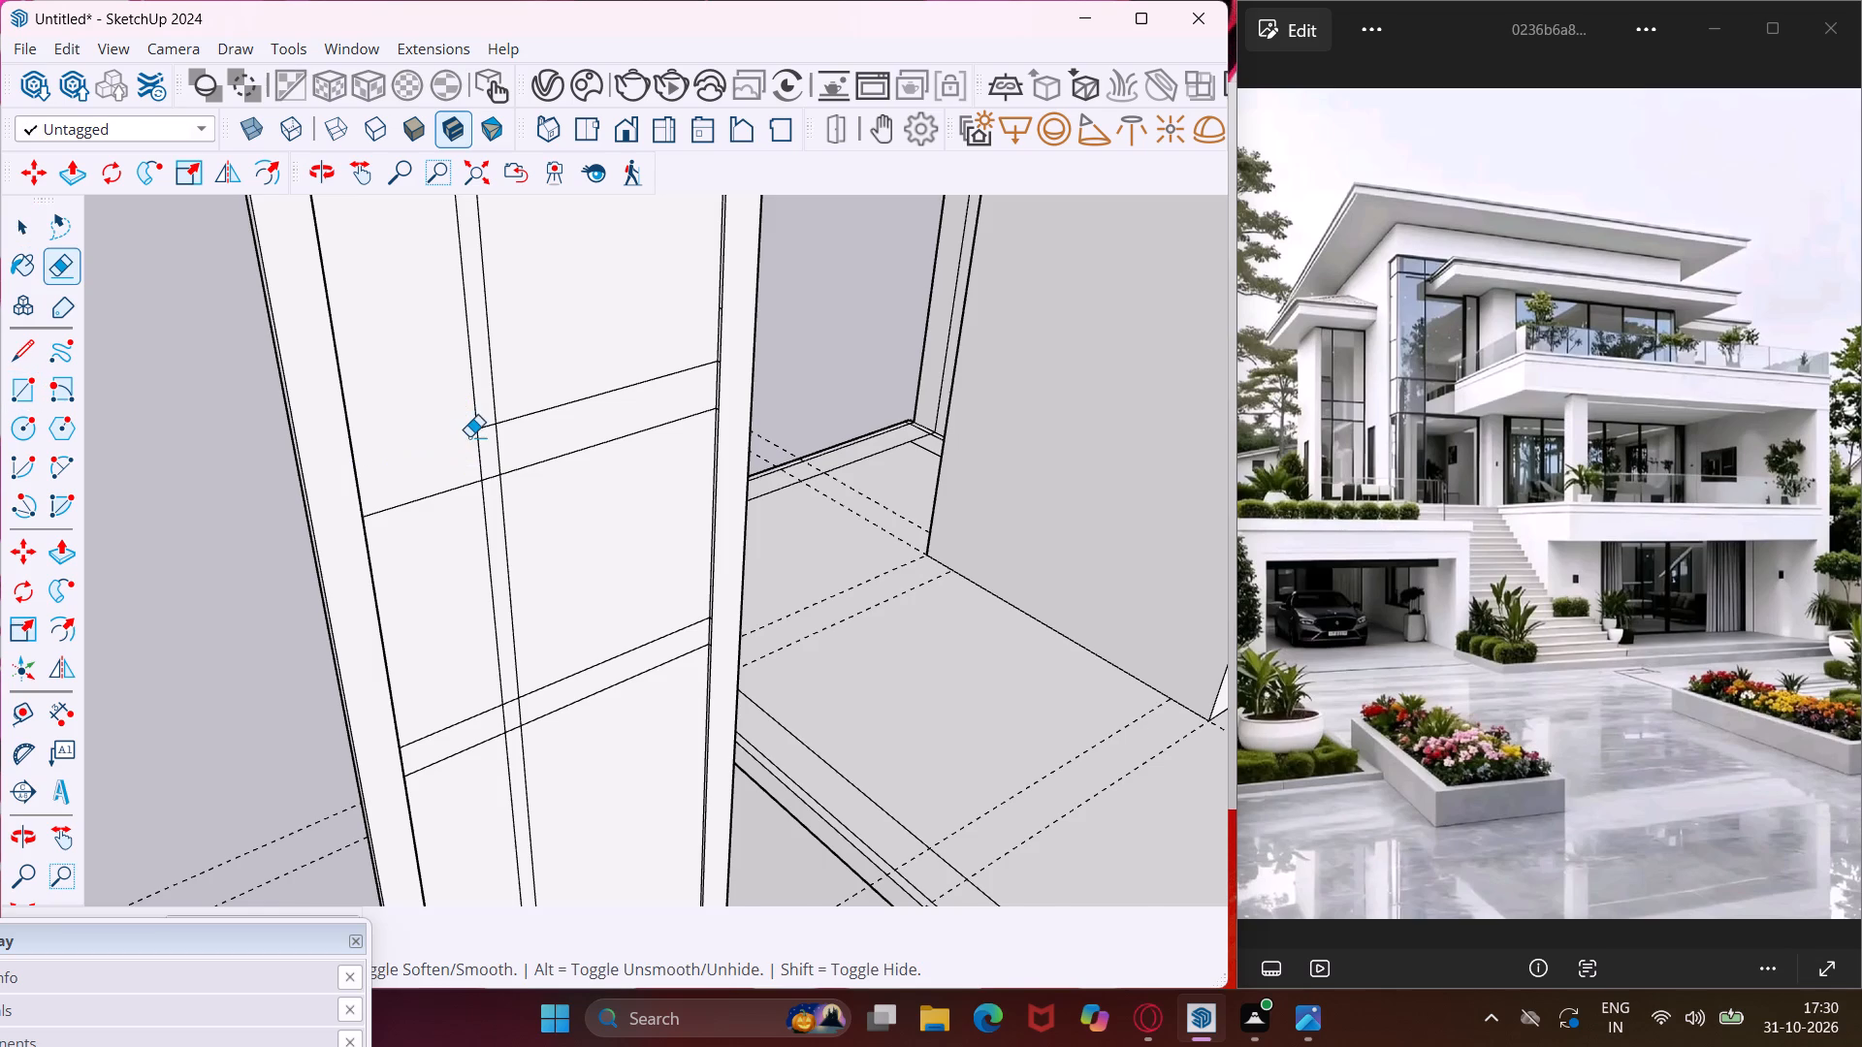
scroll(469, 436, up, 7)
click(492, 418)
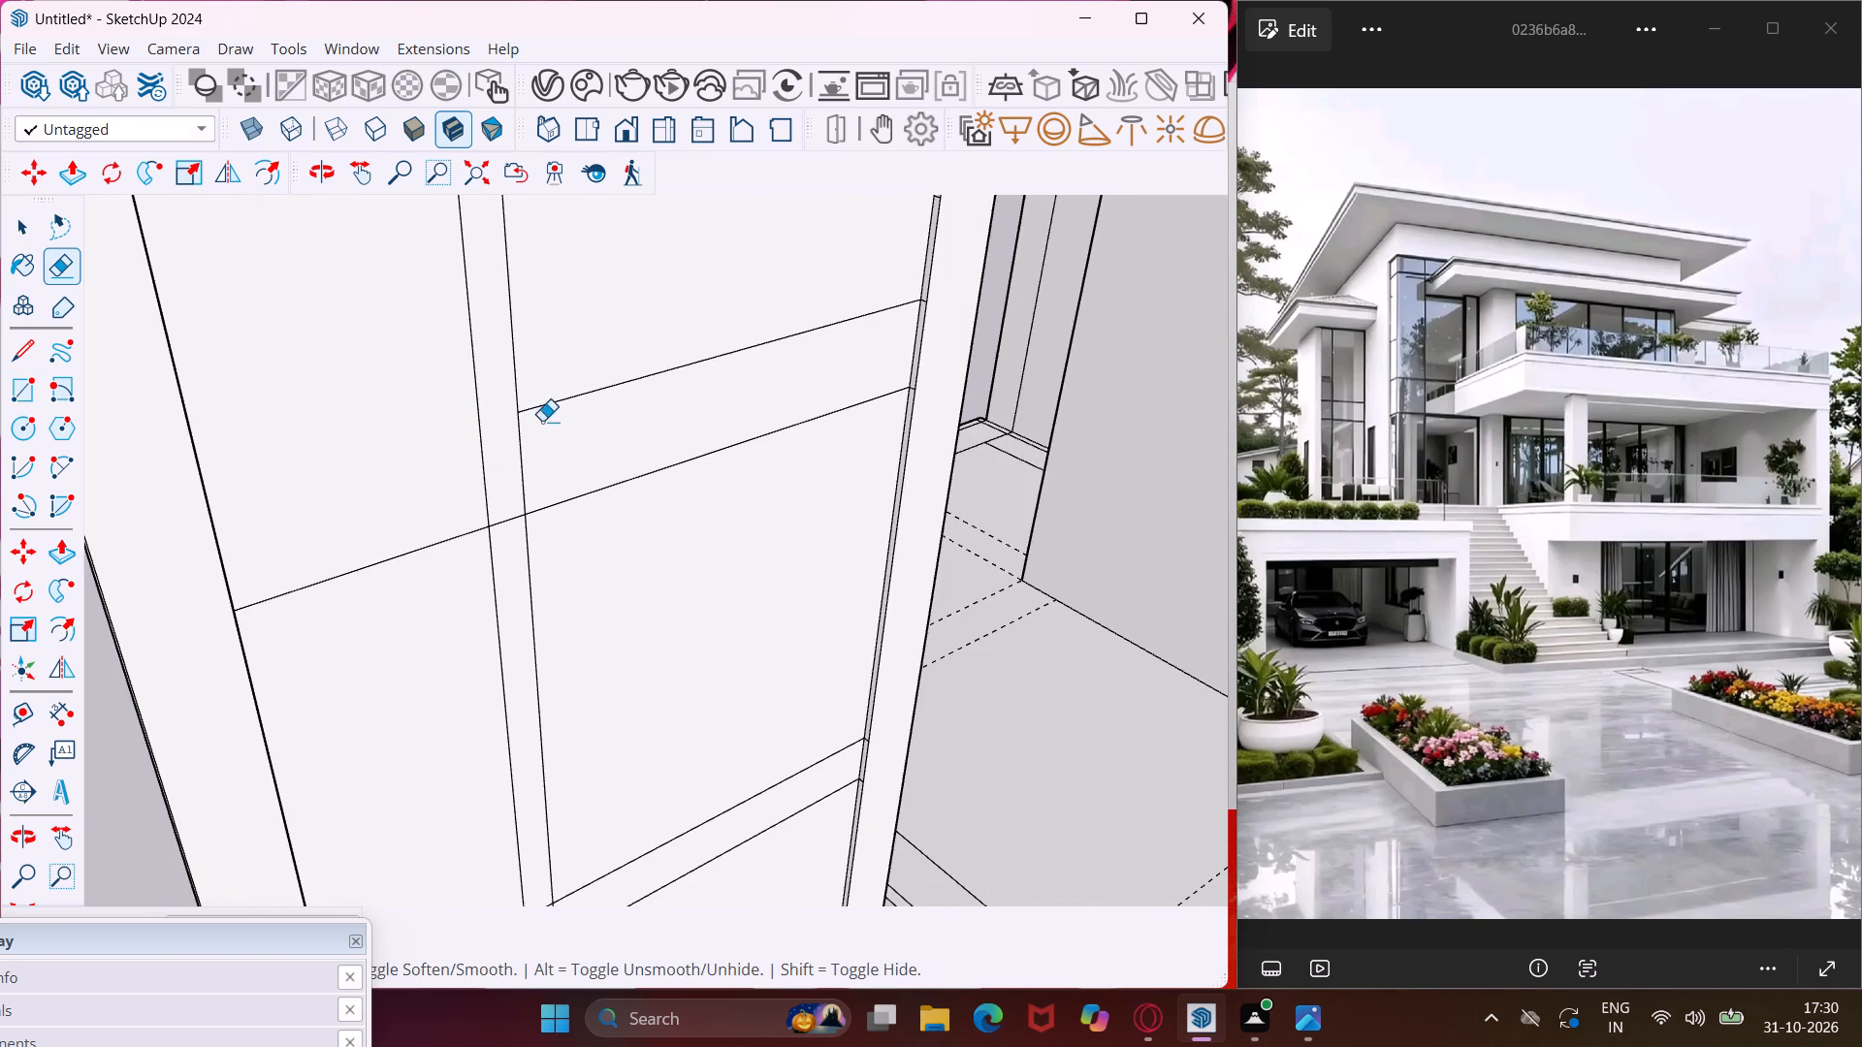
click(548, 401)
key(Escape)
key(space)
scroll(553, 379, down, 6)
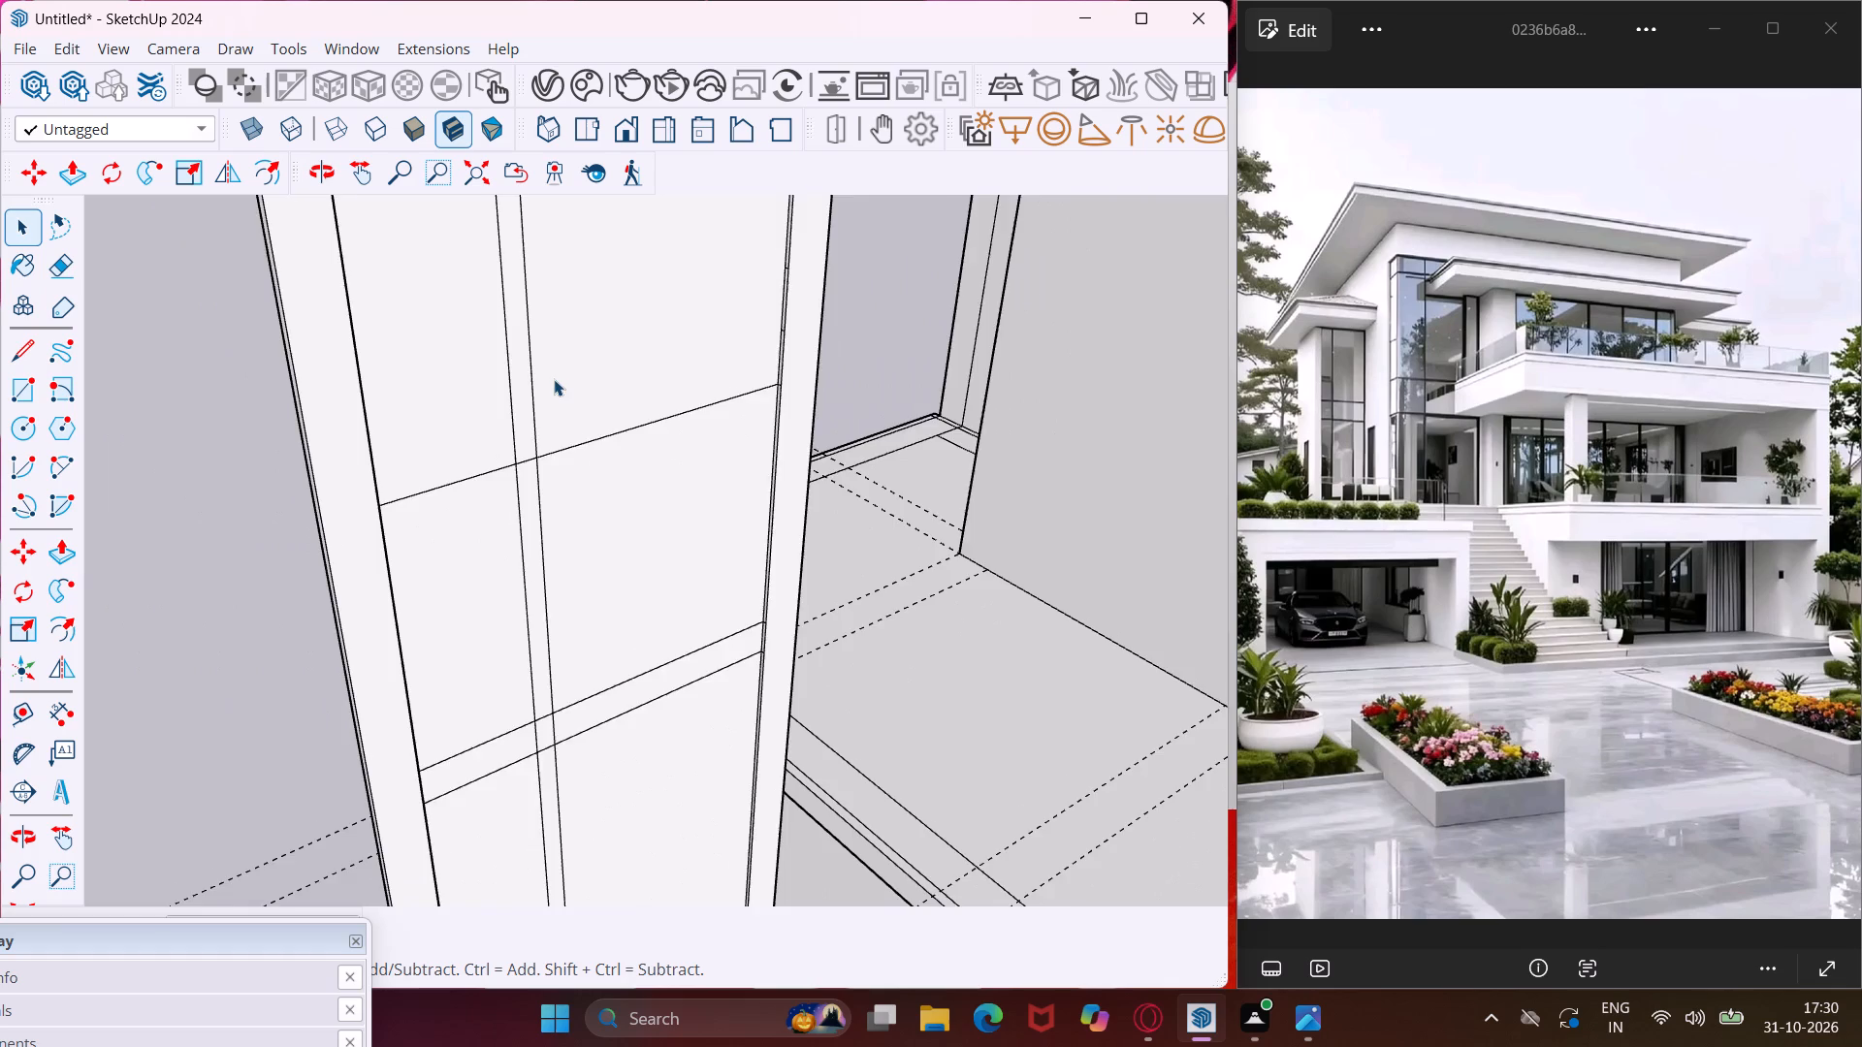
scroll(554, 379, down, 5)
Erase all segments of the lower crossbar's top line, leaving only its lower line across the panel.
key(e)
scroll(495, 633, up, 3)
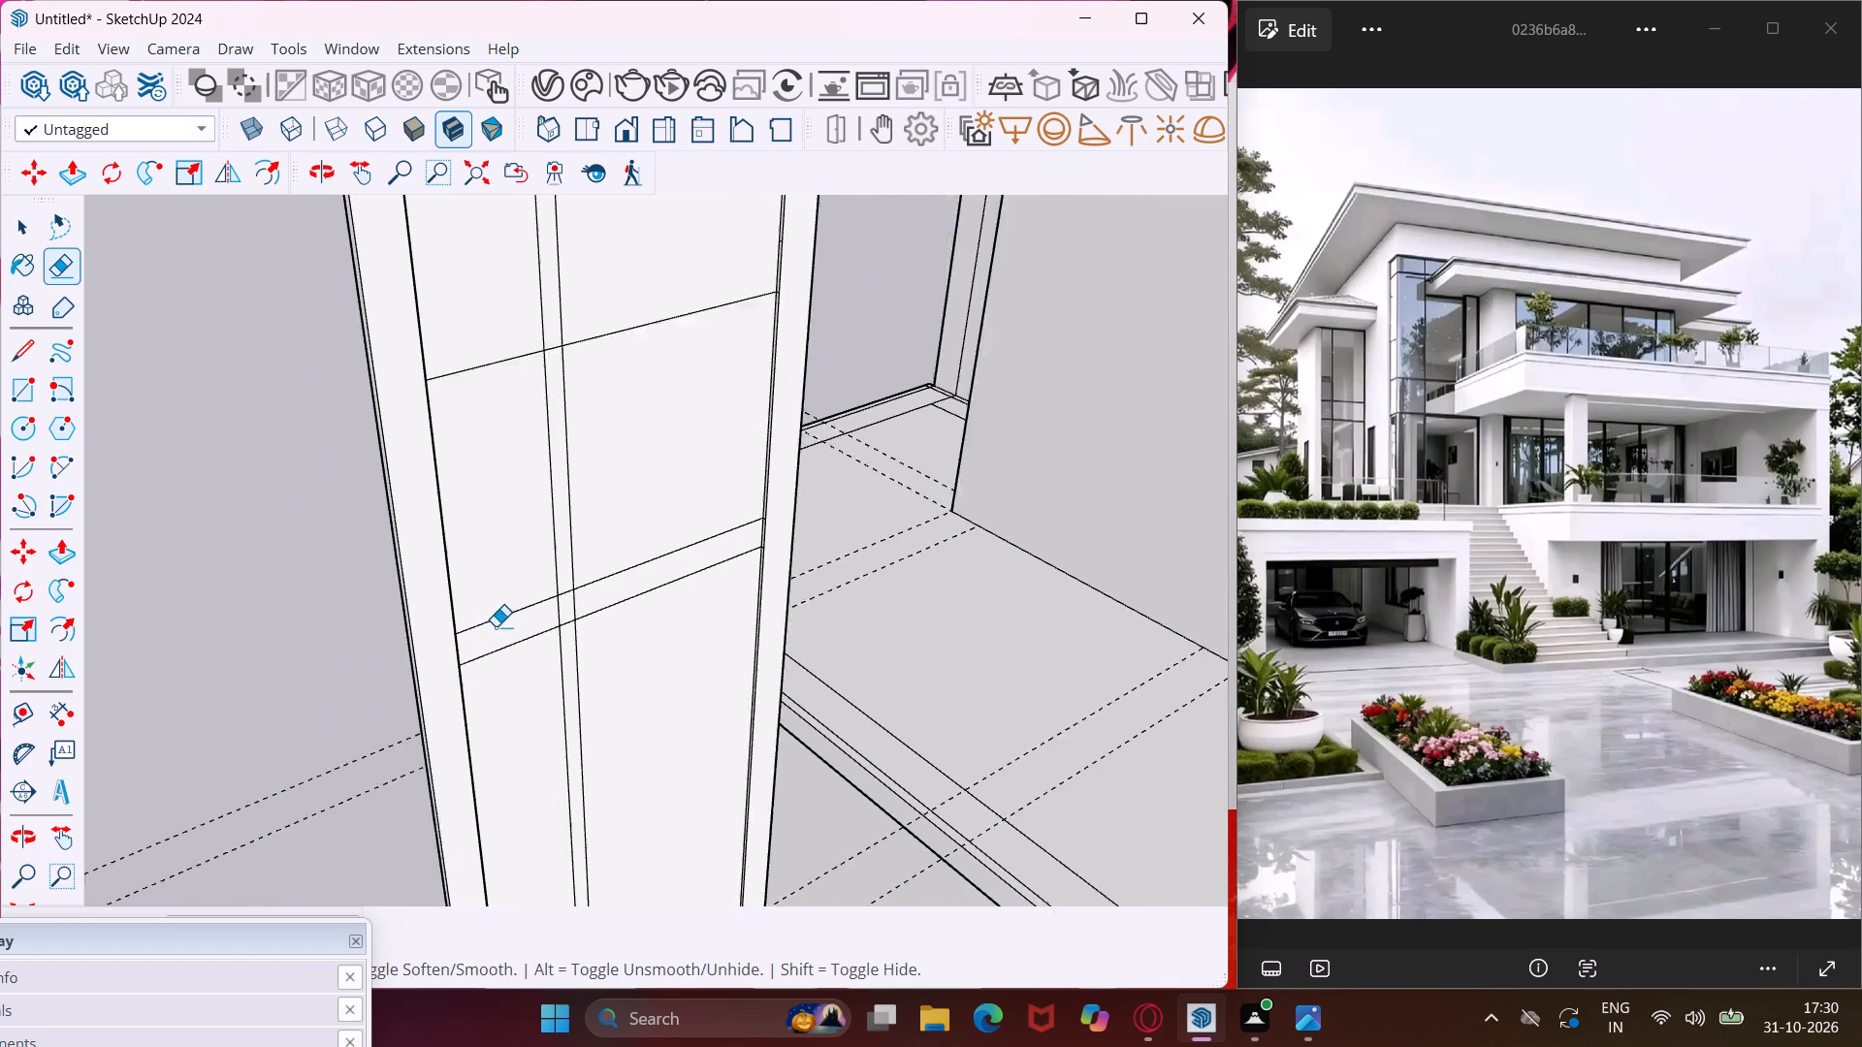
scroll(496, 626, up, 2)
click(499, 615)
scroll(593, 576, up, 8)
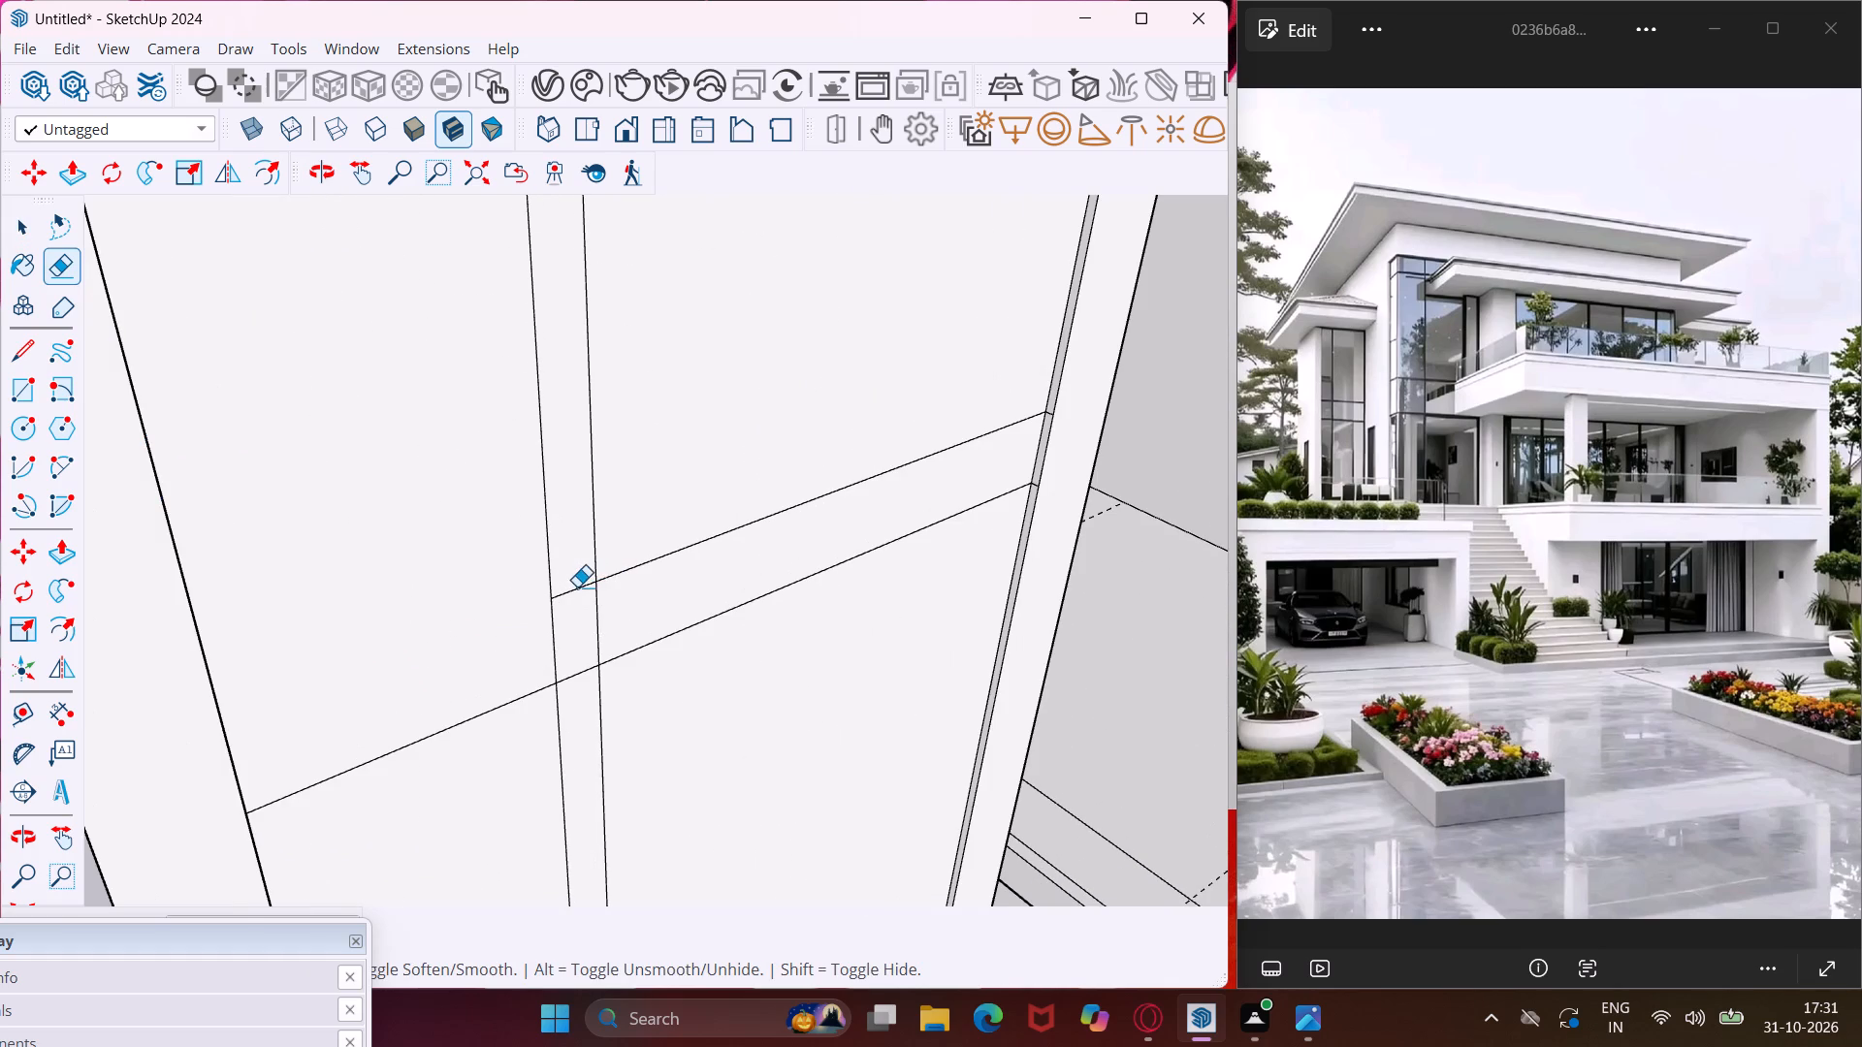
click(577, 587)
click(624, 573)
key(Escape)
key(space)
scroll(639, 523, down, 5)
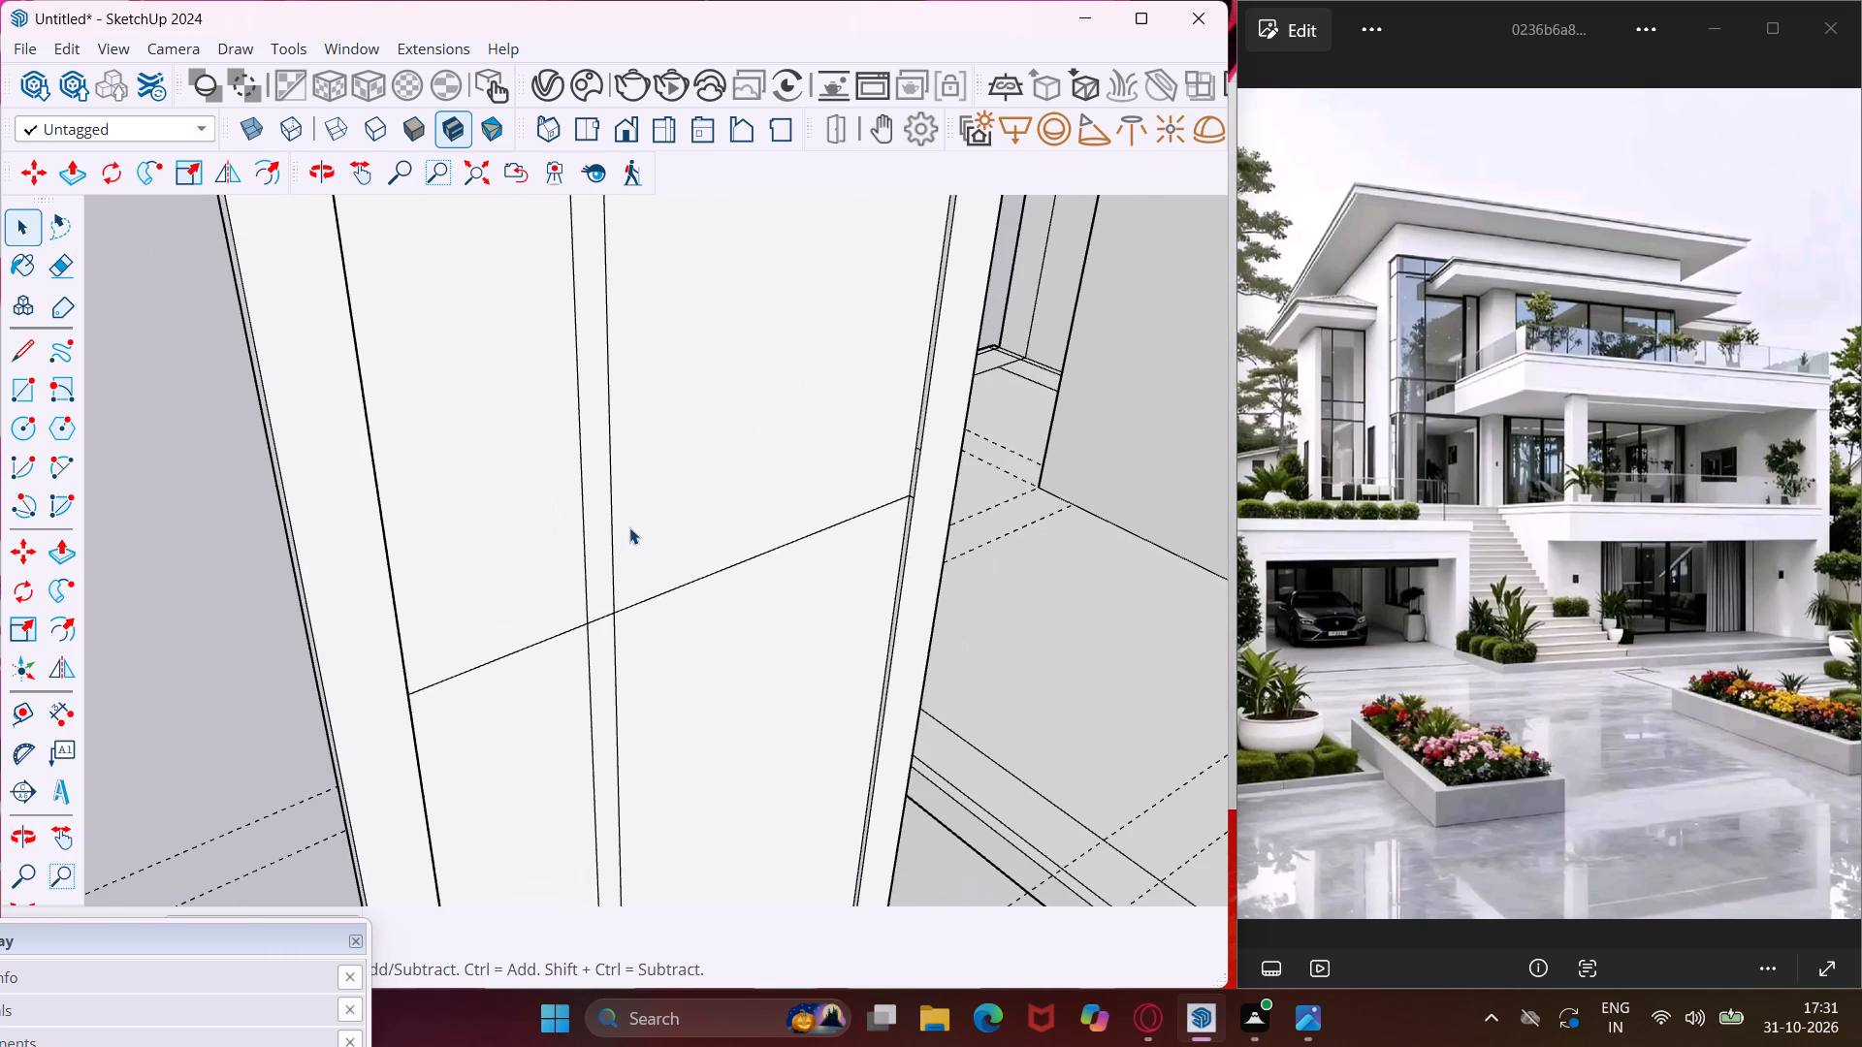
Draw a line across the panel just above the lower crossbar's remaining line, ending at the midpoint on the opposite frame edge.
click(32, 358)
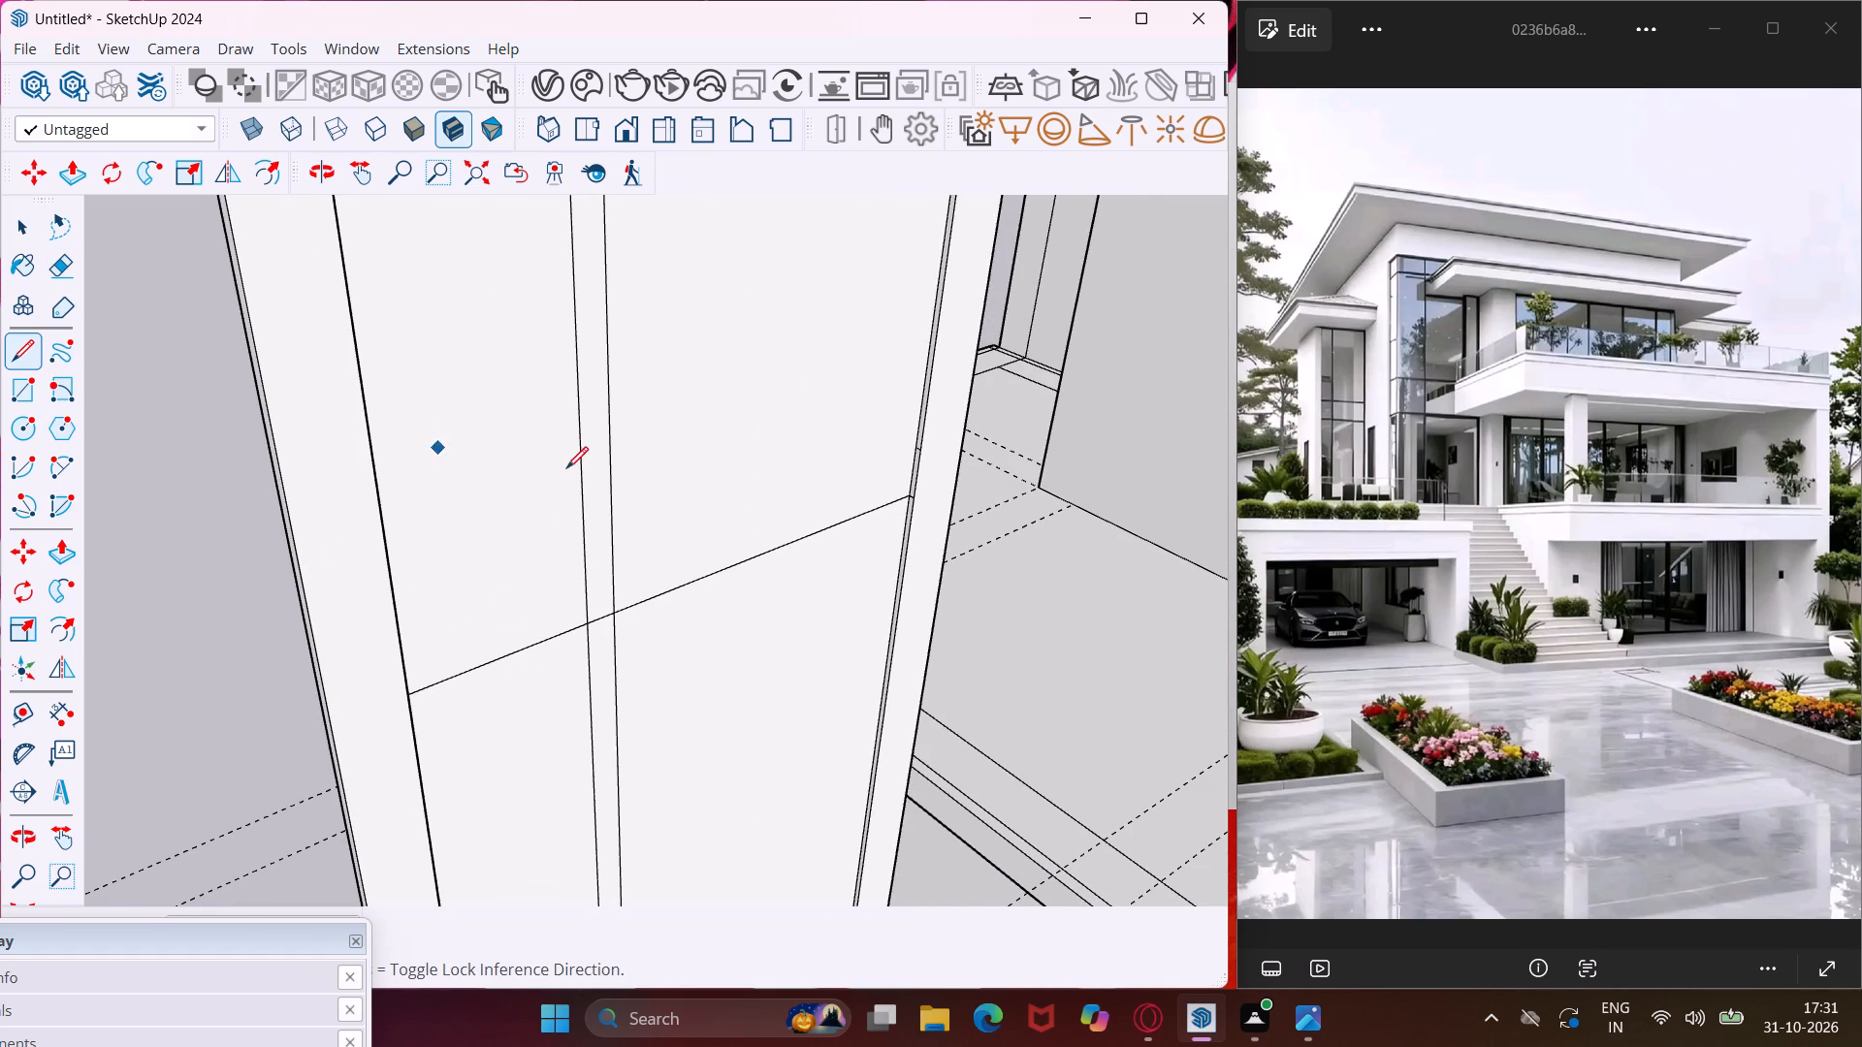
scroll(833, 474, up, 8)
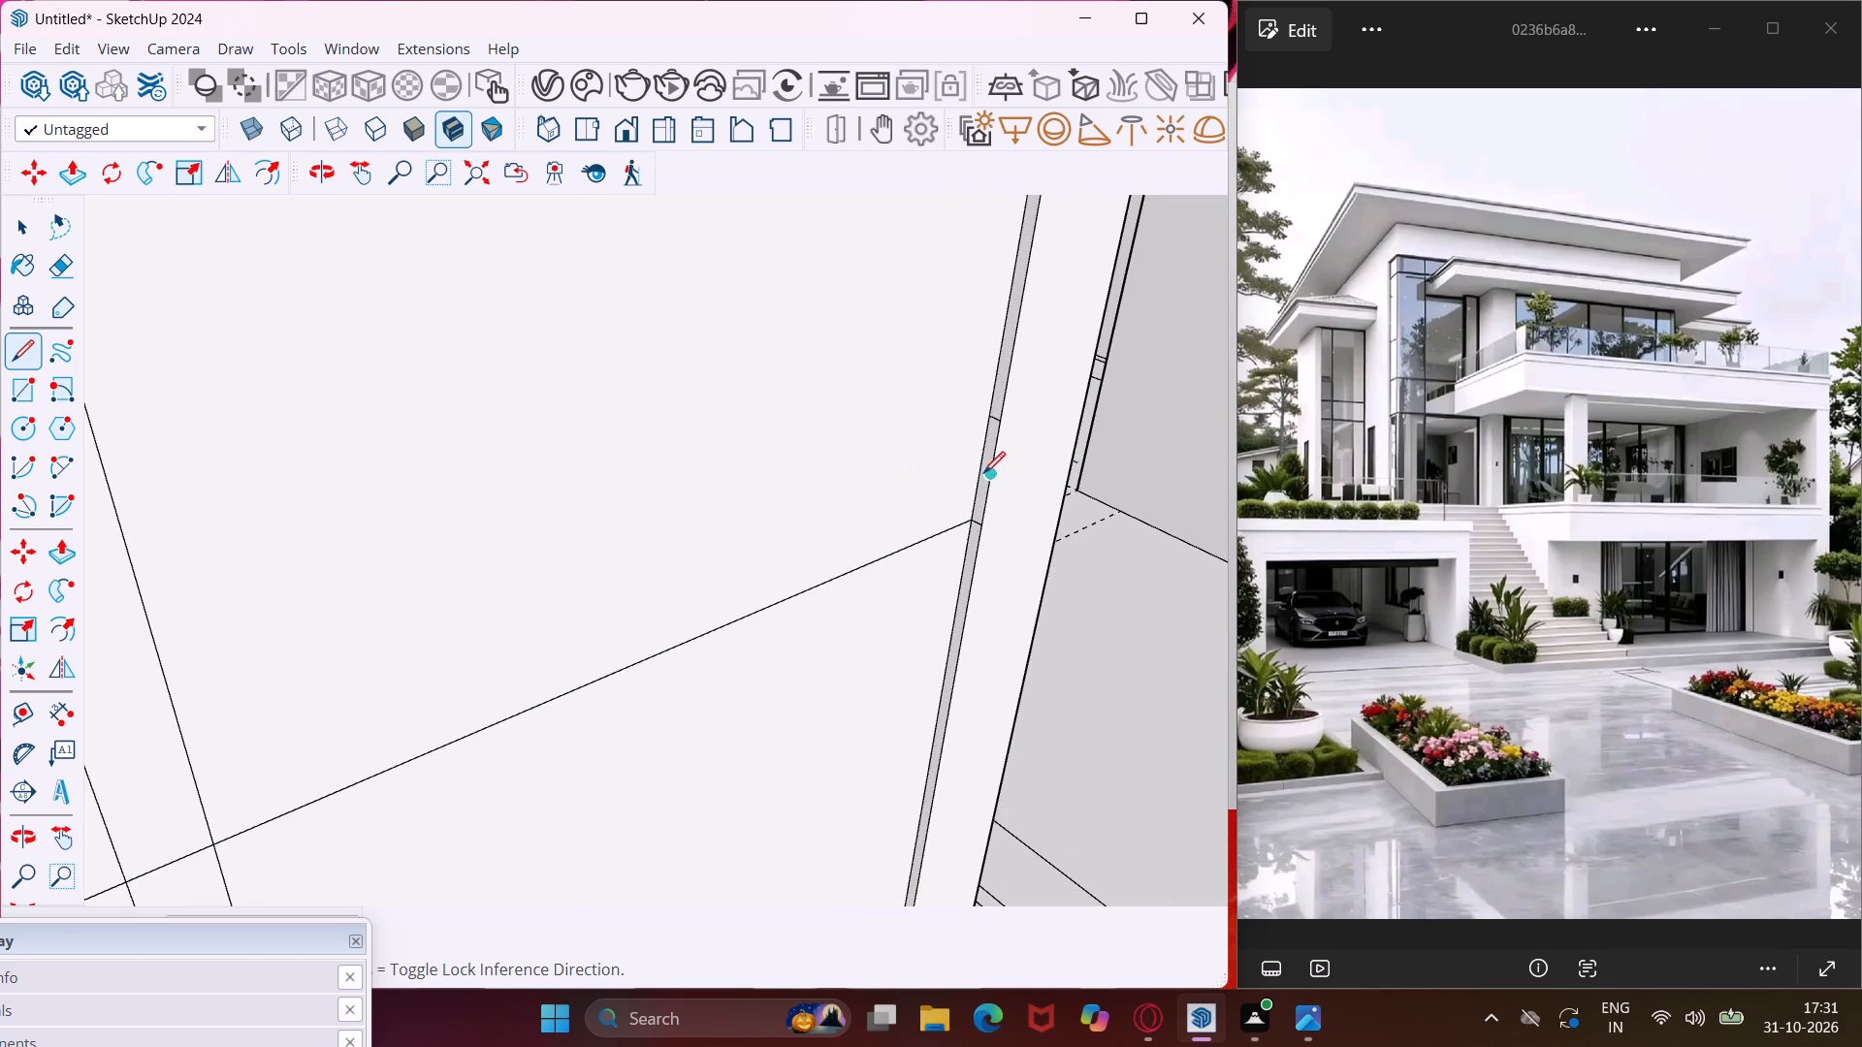
click(978, 473)
scroll(743, 516, down, 10)
middle_drag(743, 516, 722, 518)
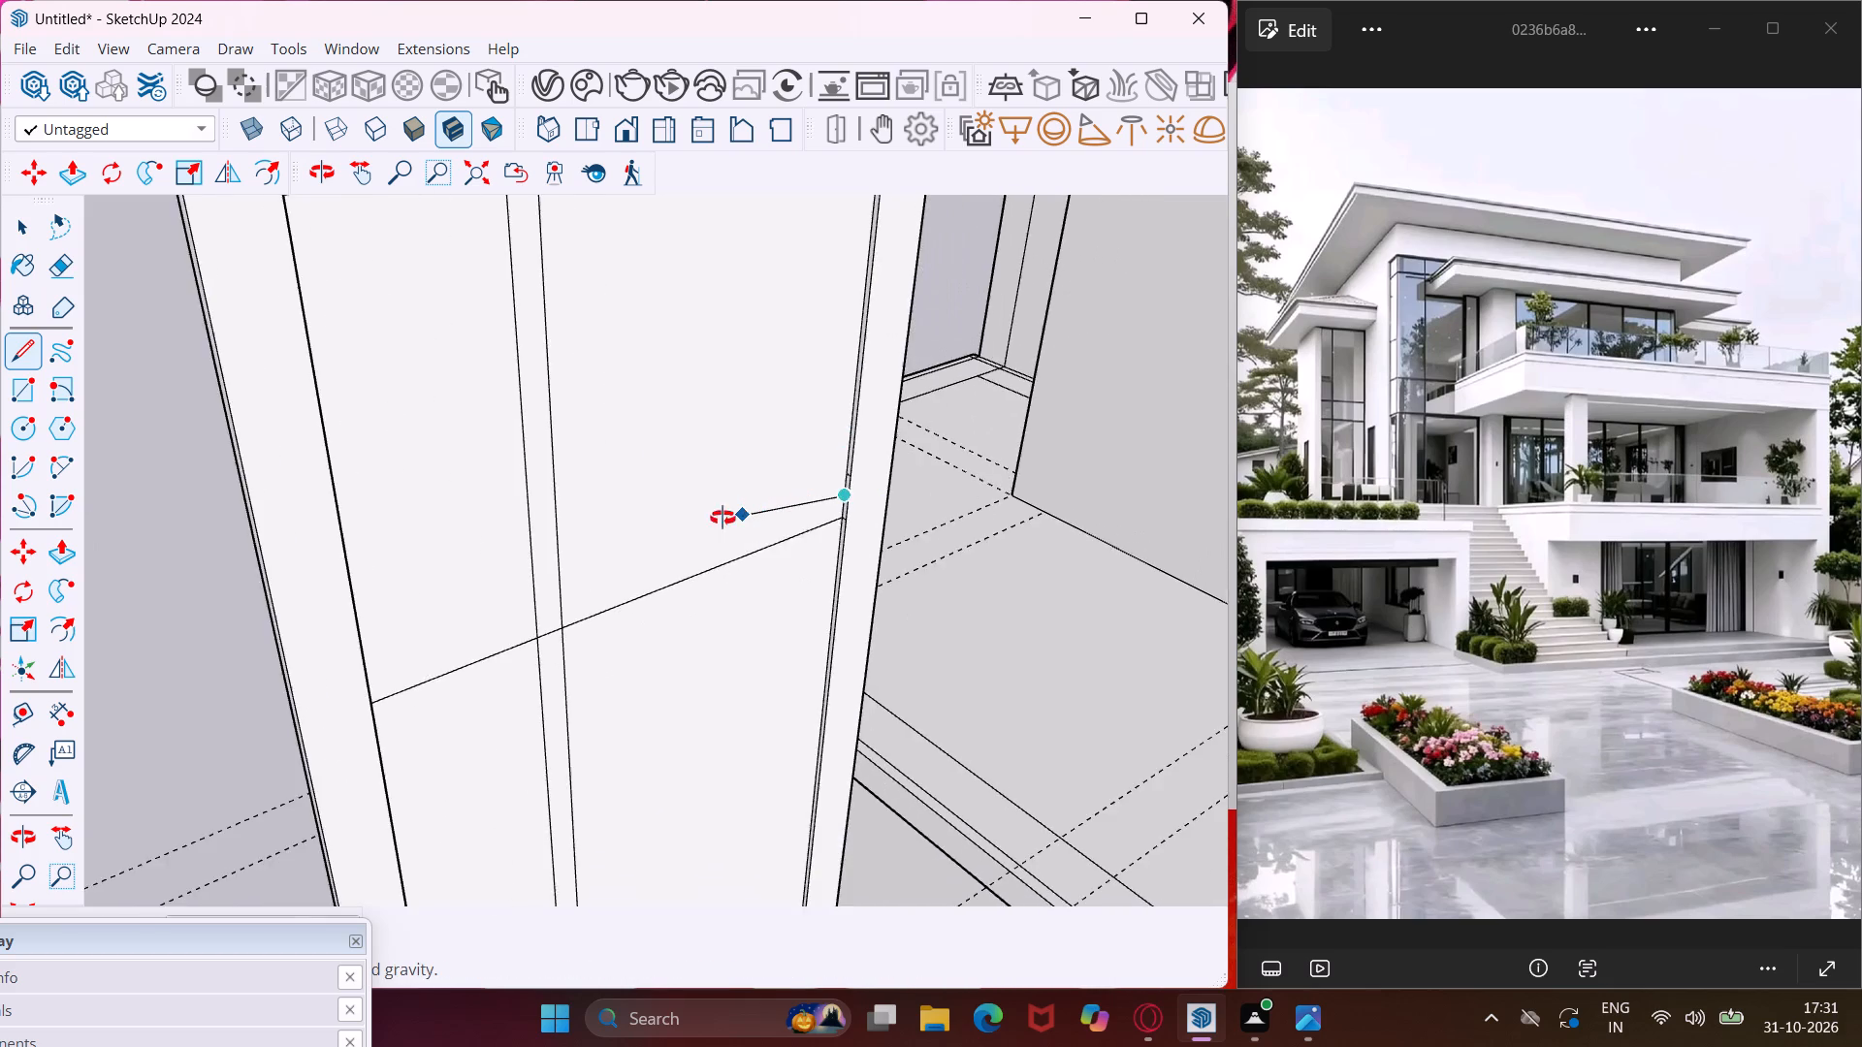
middle_drag(722, 518, 431, 579)
scroll(388, 558, up, 5)
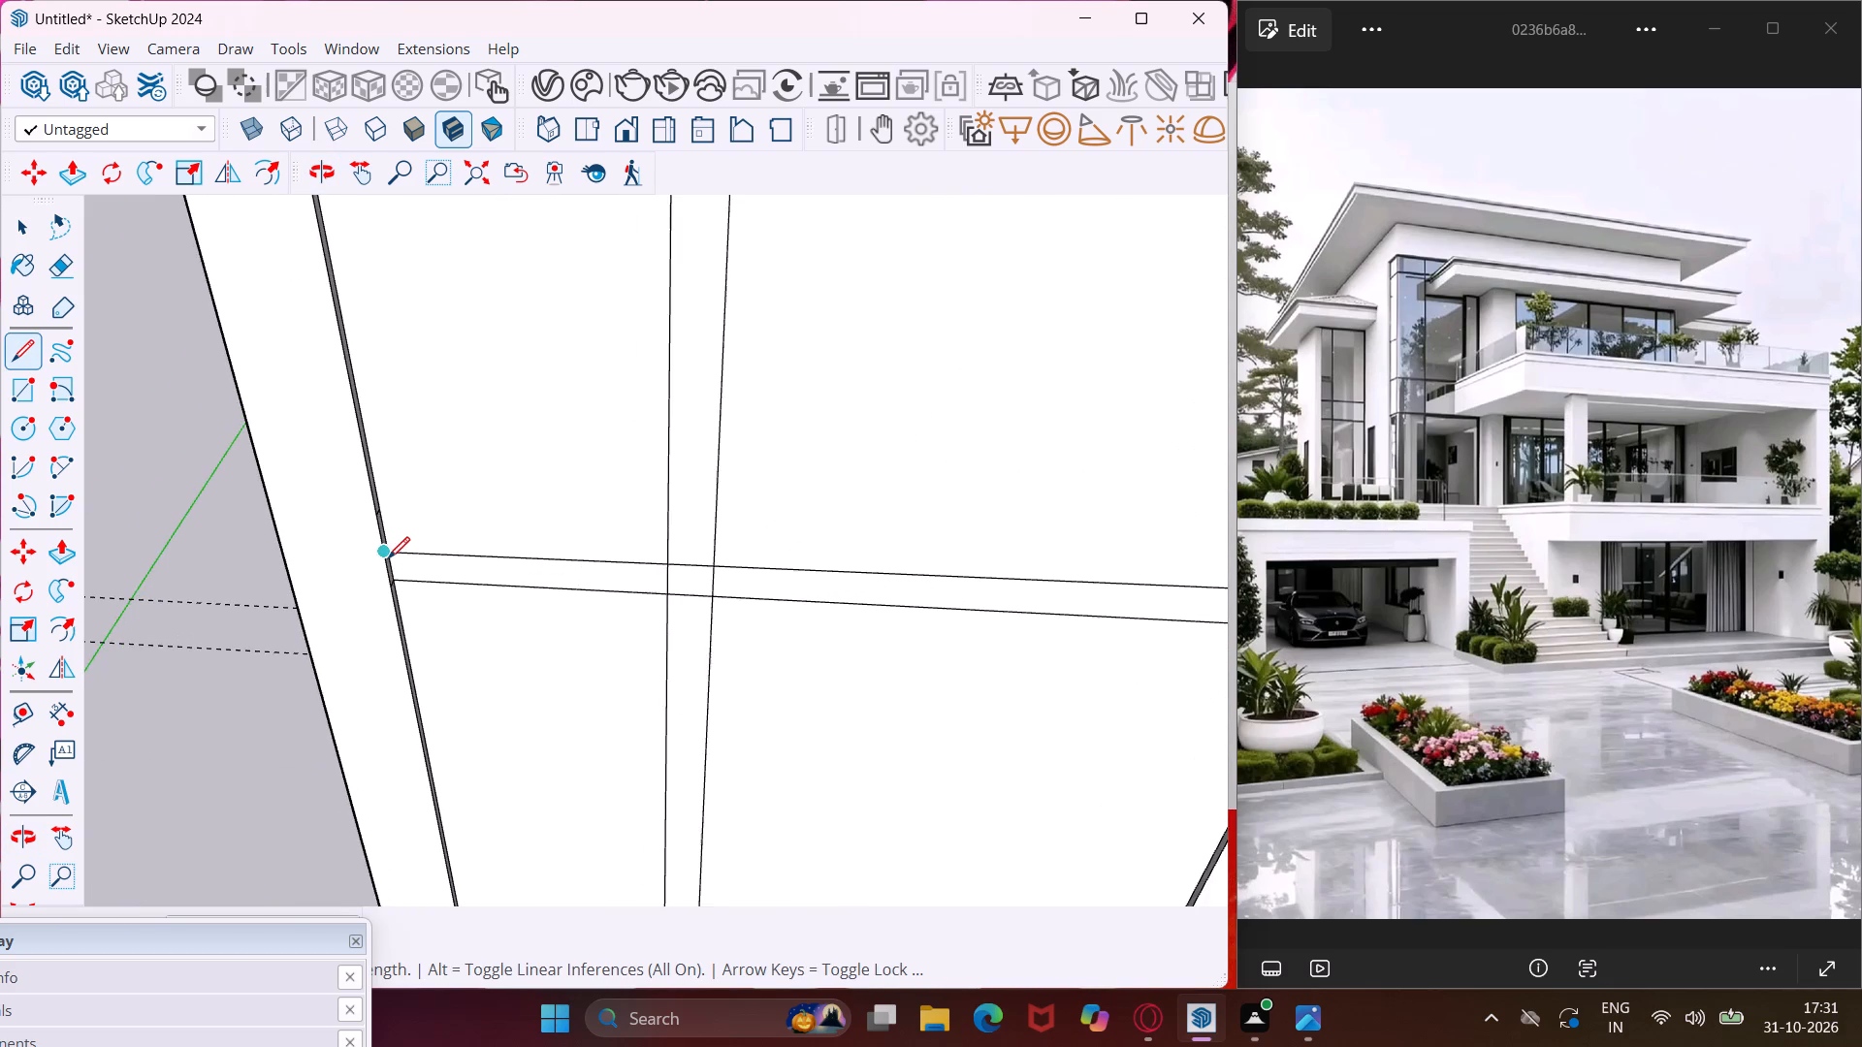
scroll(388, 558, up, 7)
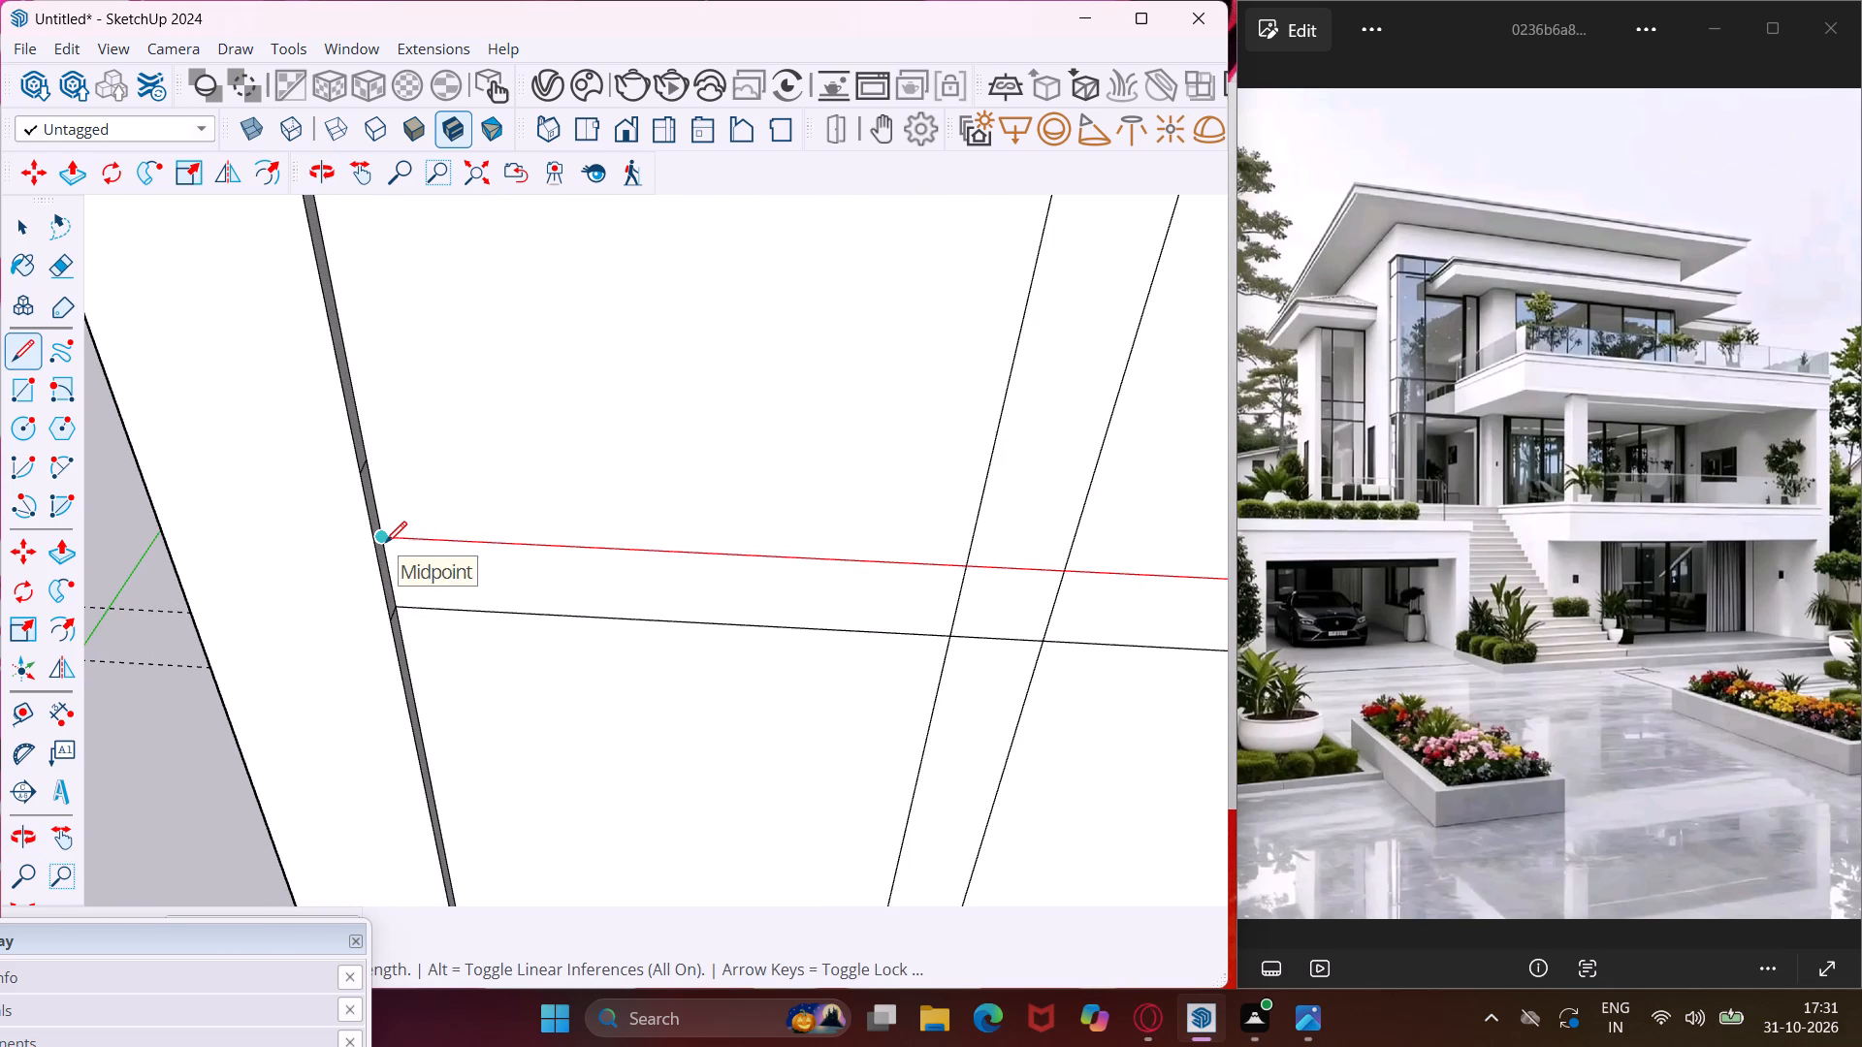
click(384, 540)
key(Escape)
key(space)
Erase the leftover short edge on the frame's inner side face just above the lower crossbar's new line.
middle_drag(394, 493, 179, 539)
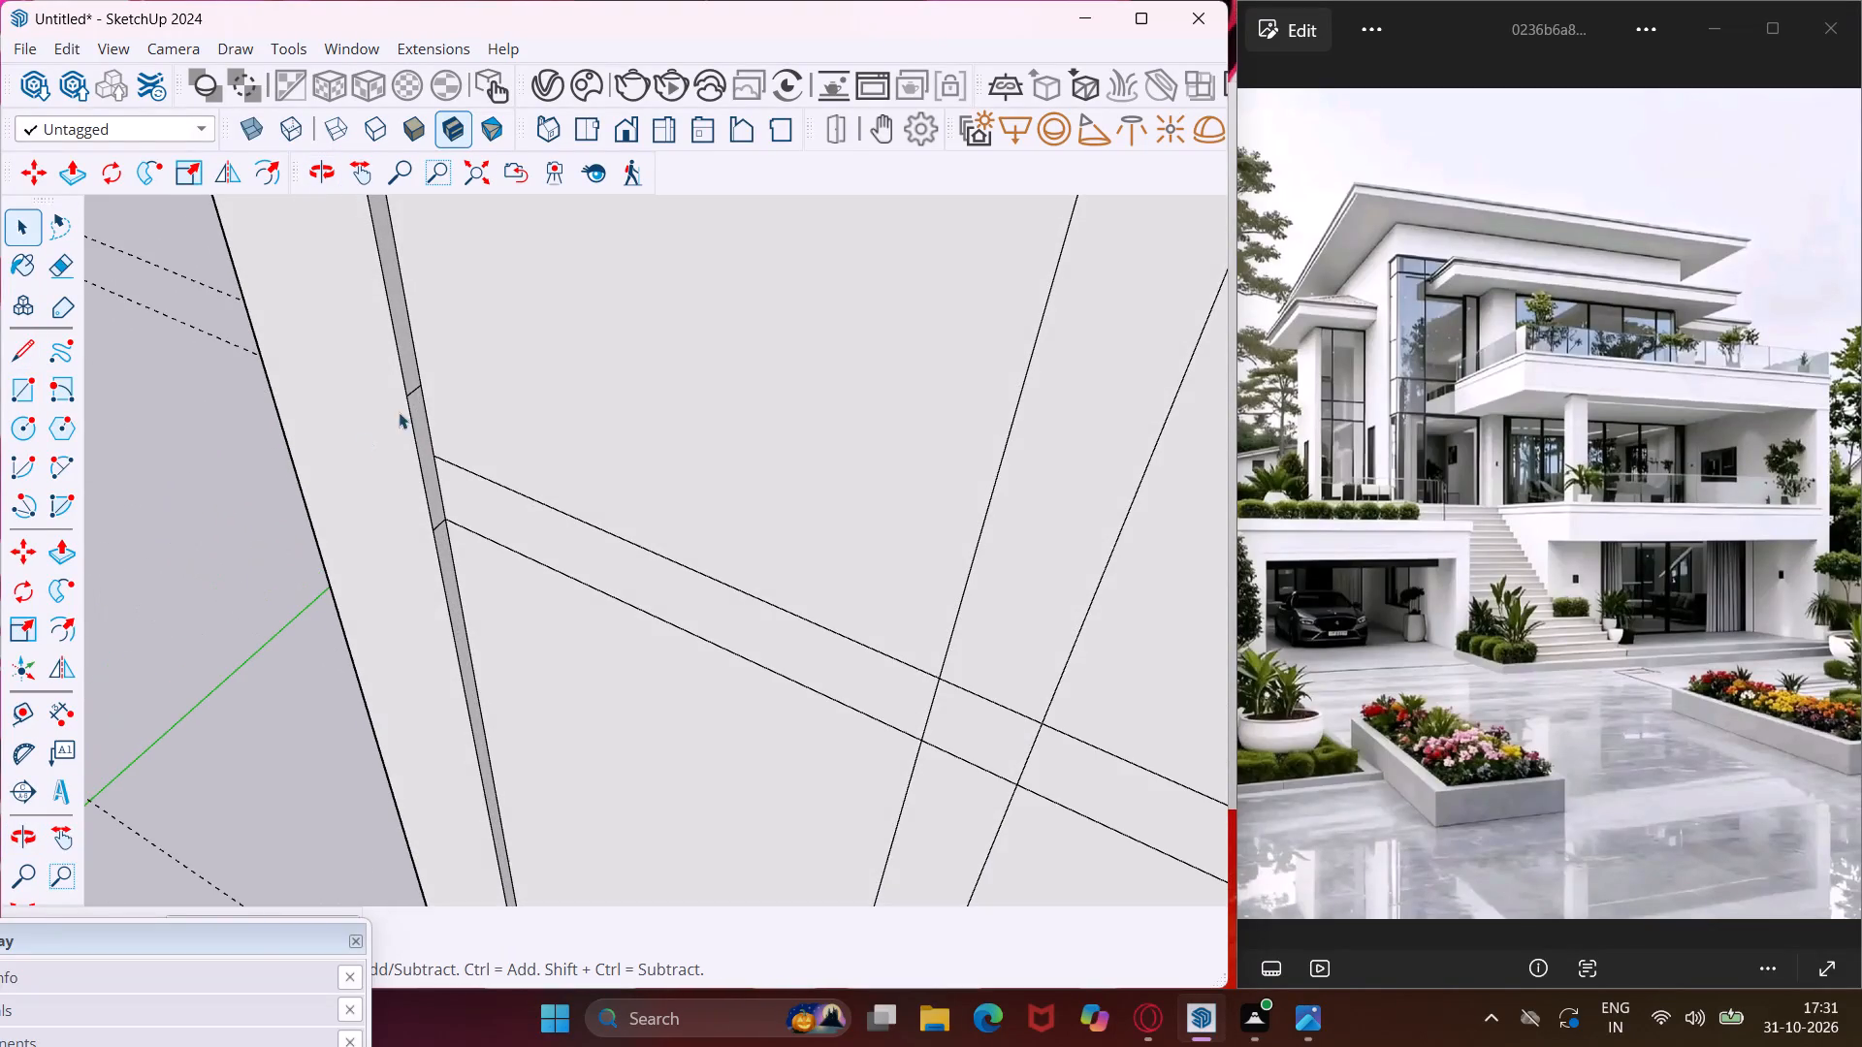
scroll(401, 390, up, 4)
key(e)
scroll(407, 388, up, 5)
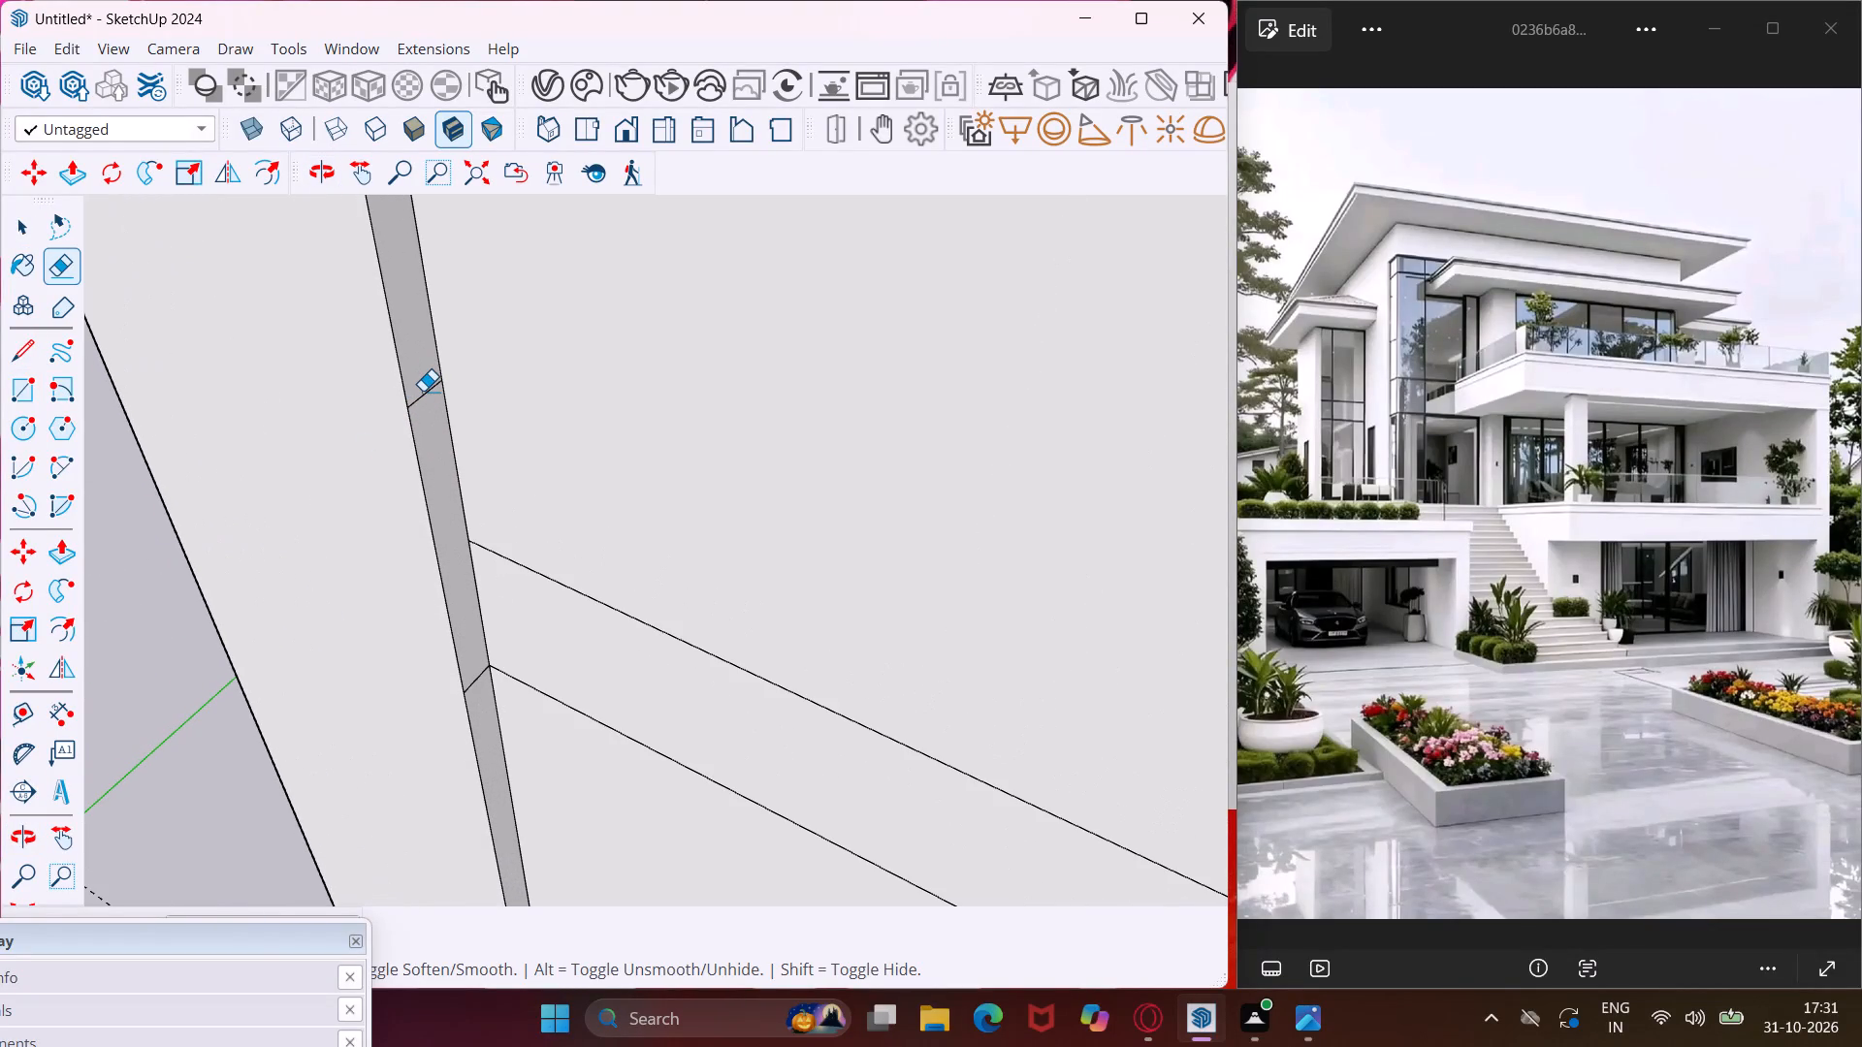
click(426, 399)
click(424, 393)
Erase the matching leftover short edge above the lower crossbar on the opposite inner side face of the frame.
scroll(319, 446, down, 4)
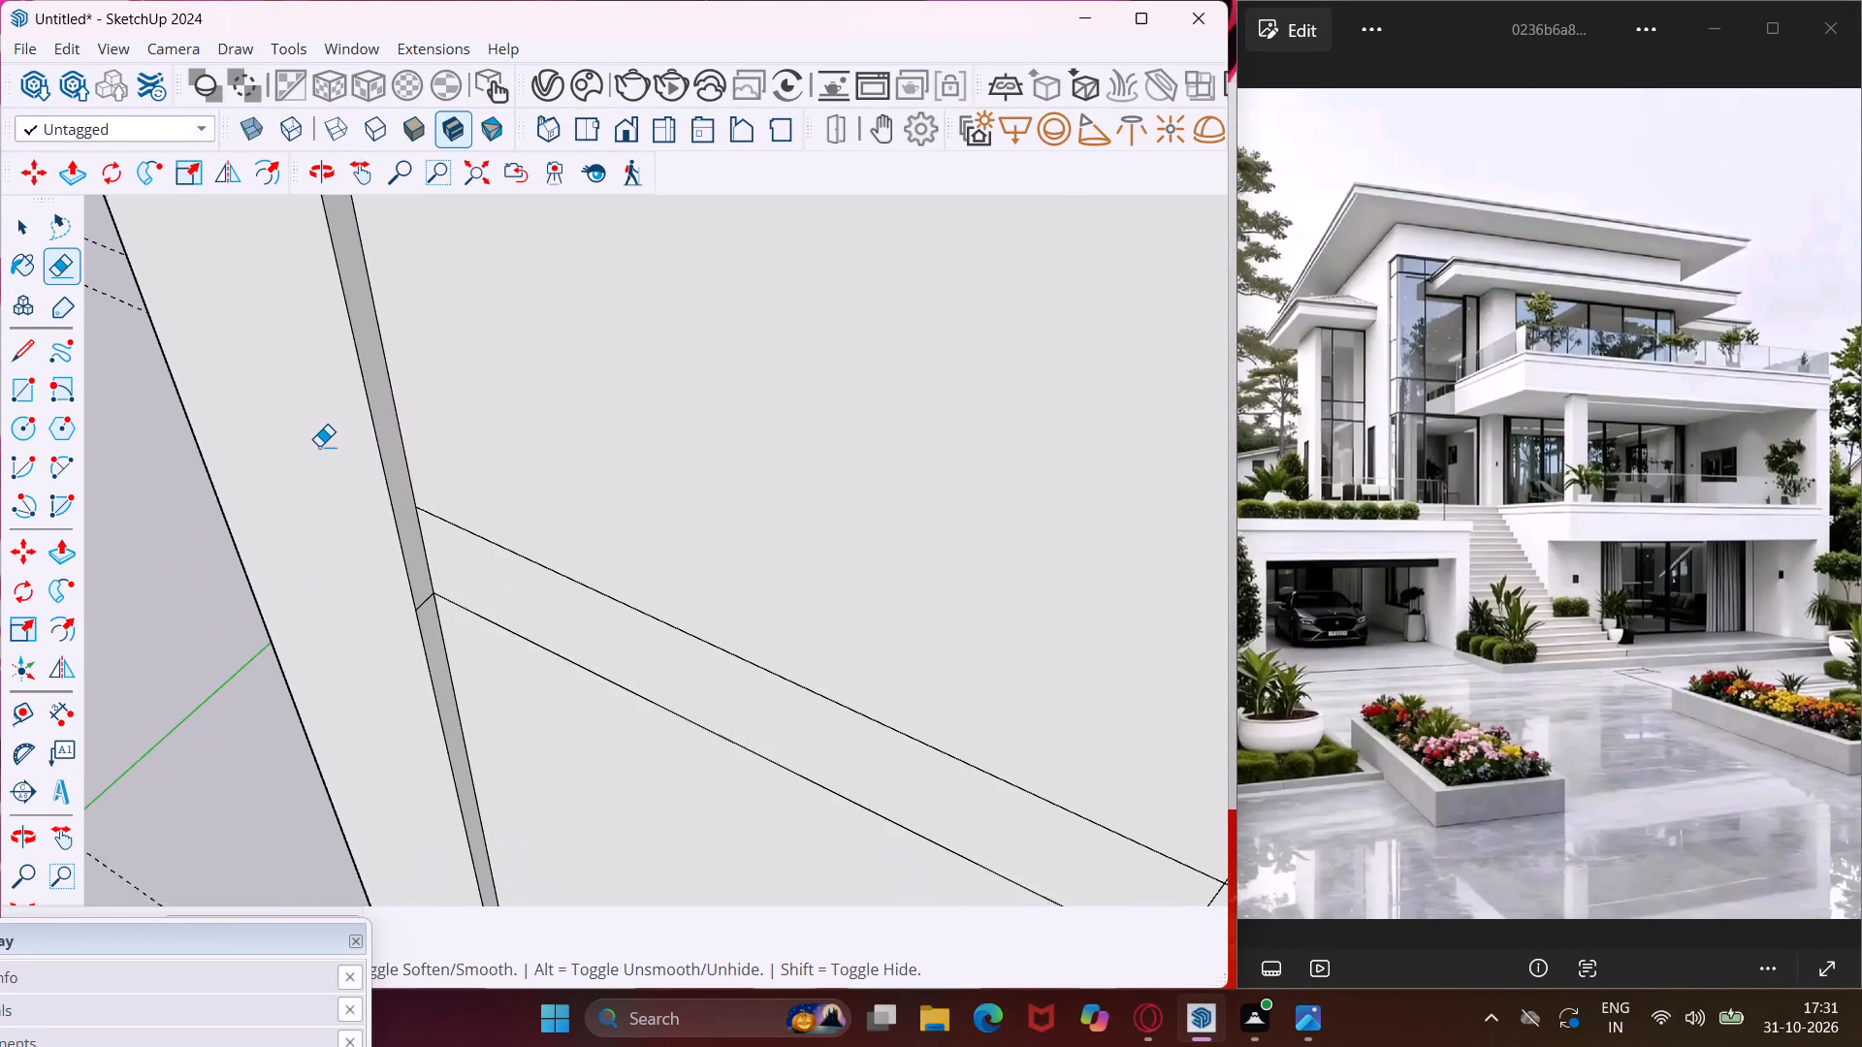
scroll(319, 446, down, 19)
middle_drag(320, 456, 432, 487)
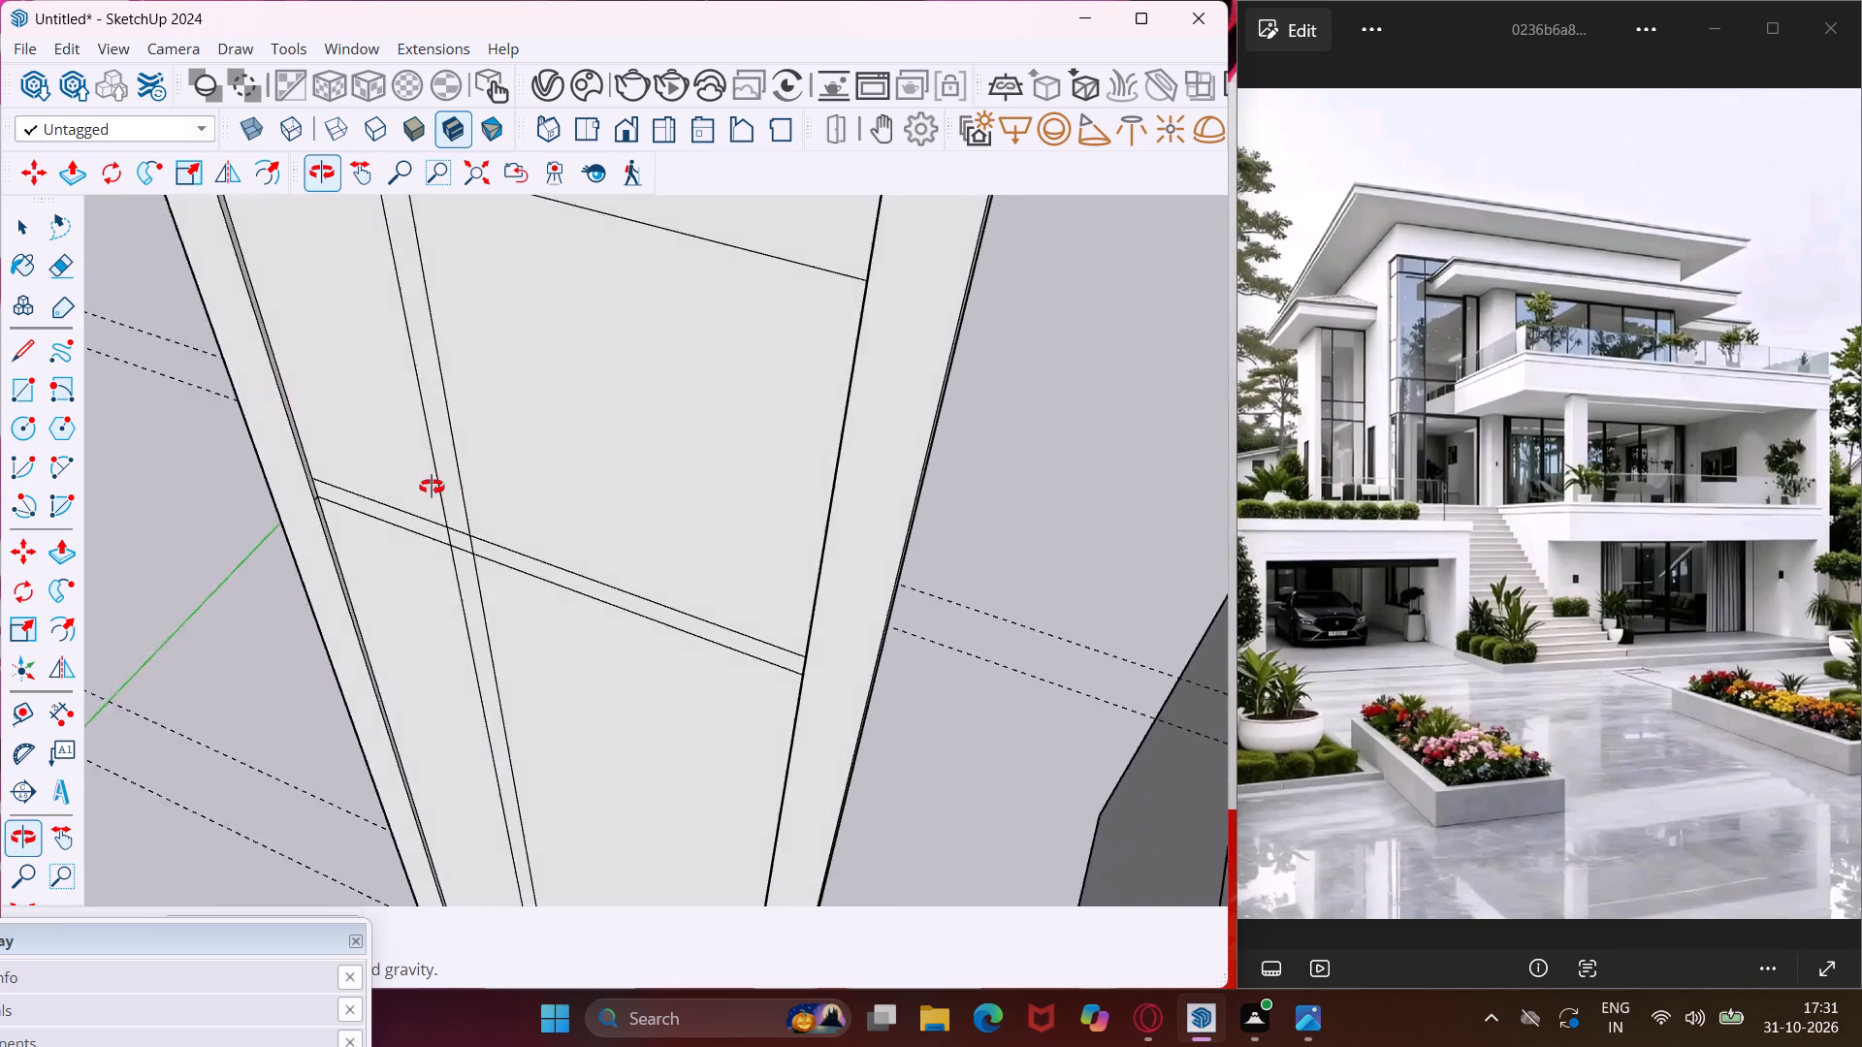
middle_drag(432, 487, 959, 442)
scroll(799, 489, up, 4)
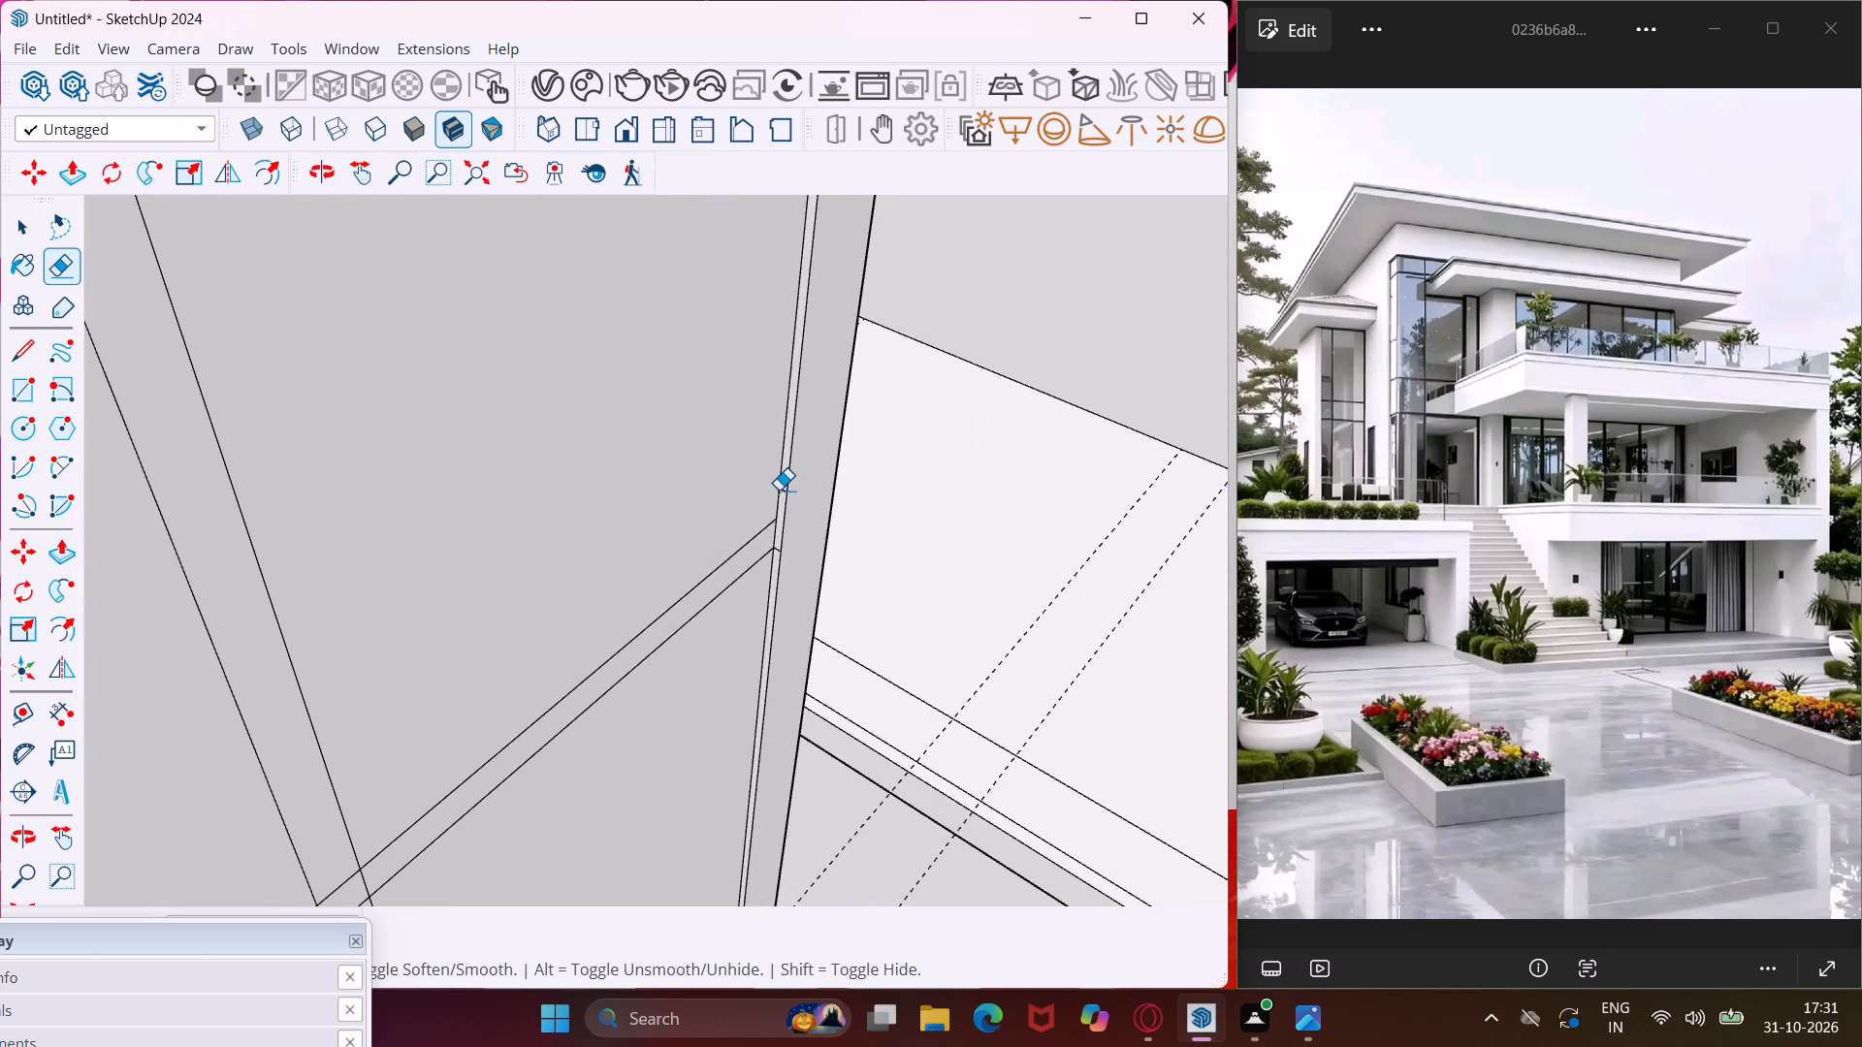
scroll(779, 490, up, 18)
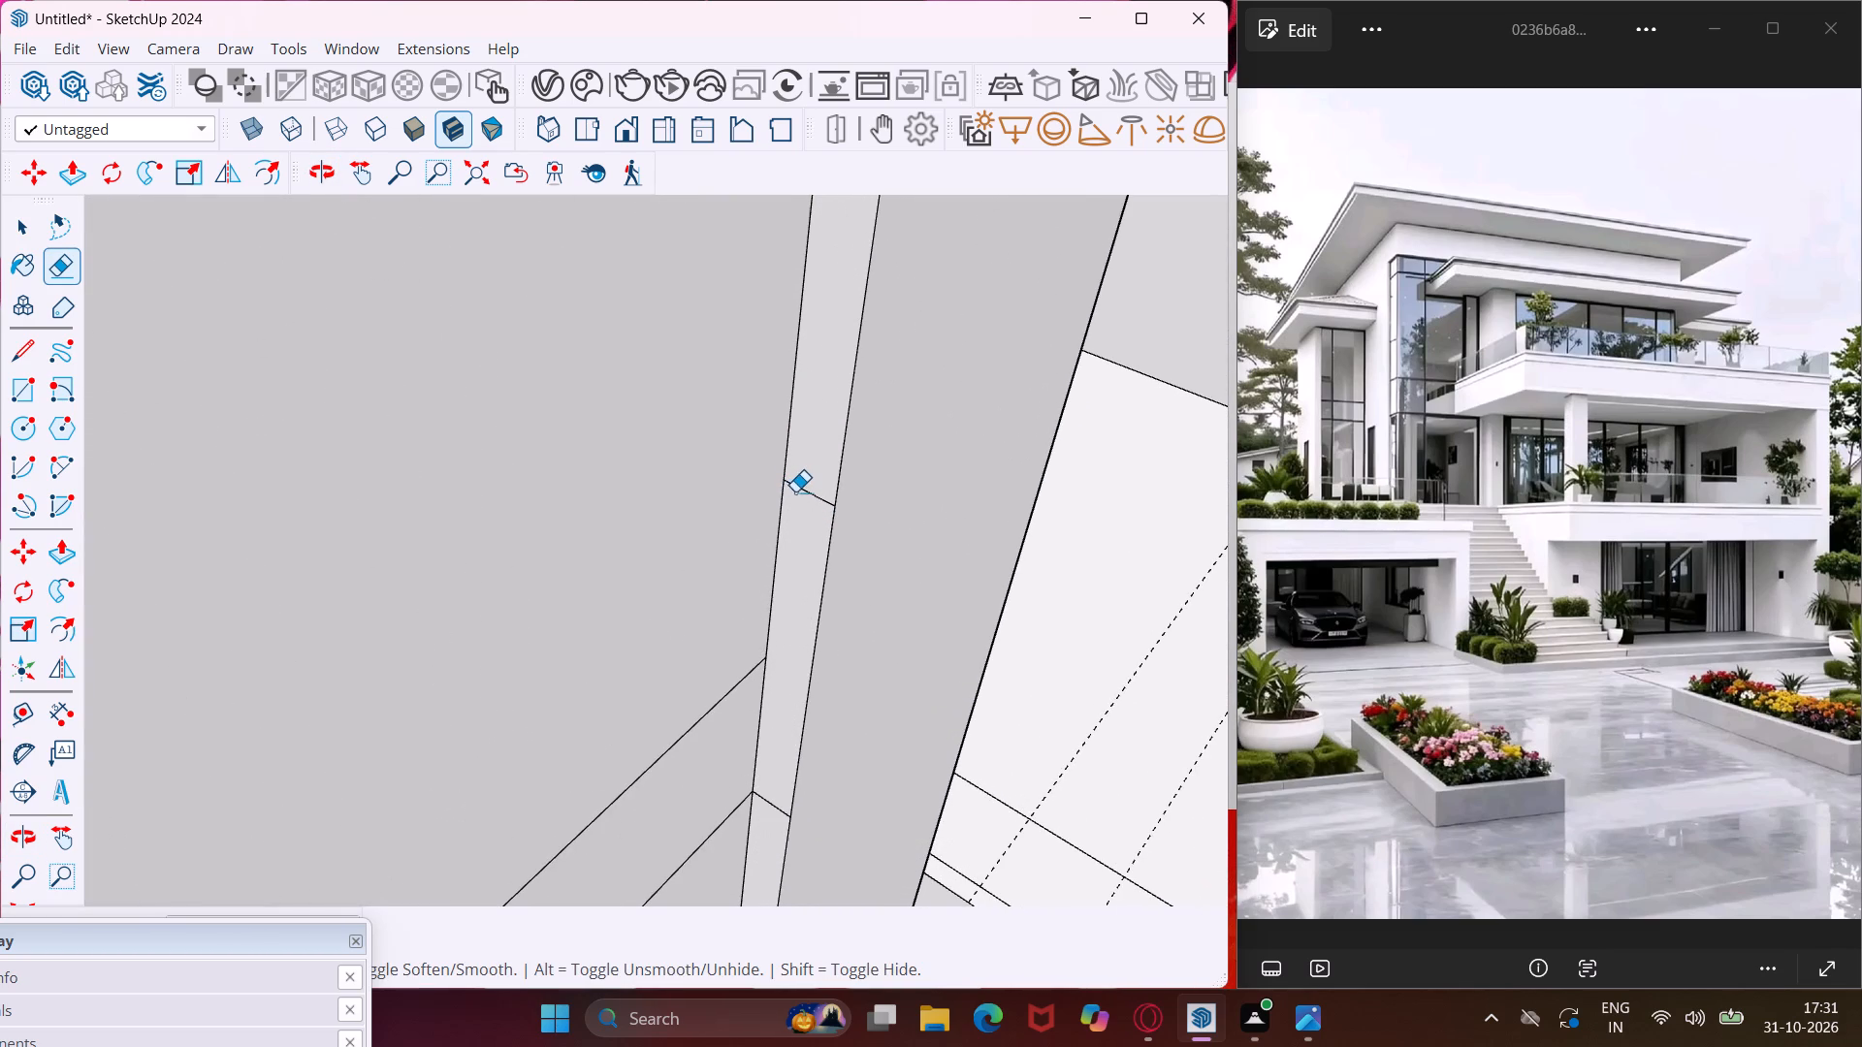
click(799, 492)
key(Escape)
key(space)
Erase the two leftover short edges above the upper crossbar's line on the same inner side face of the frame.
scroll(604, 545, down, 7)
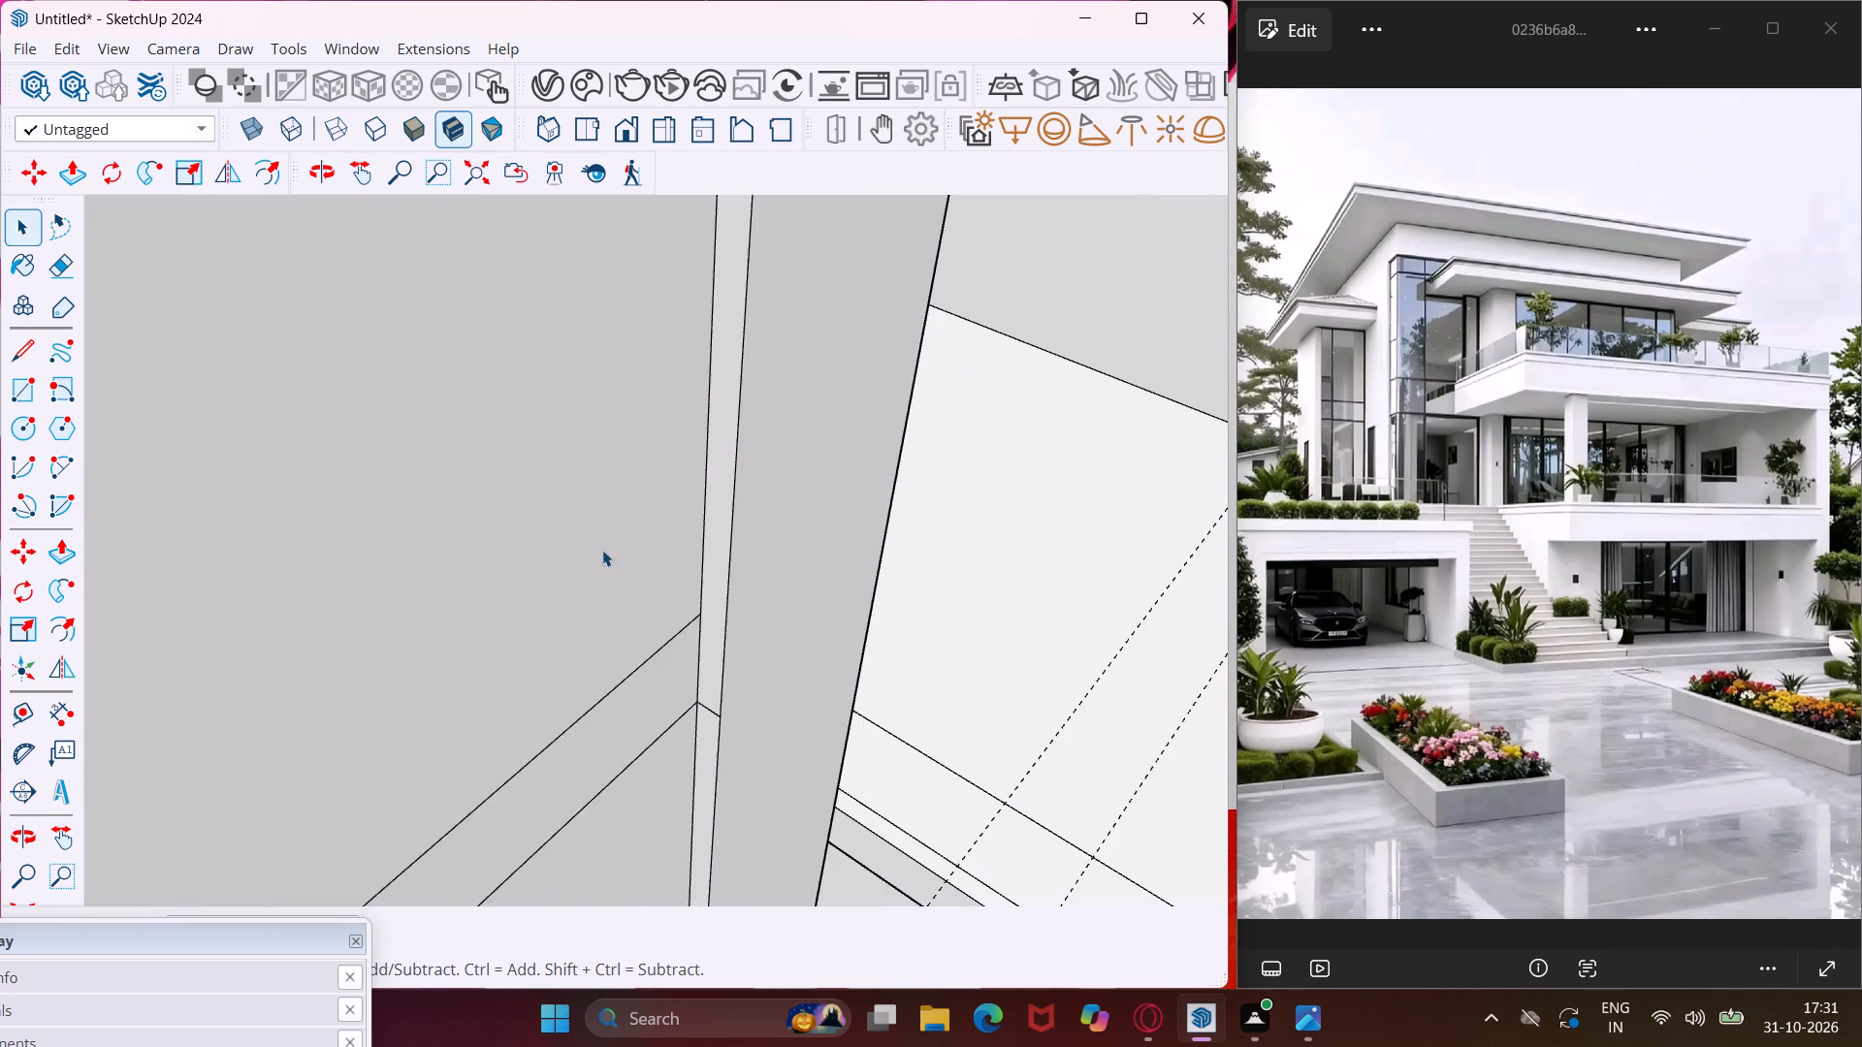
scroll(591, 550, down, 14)
scroll(589, 550, down, 12)
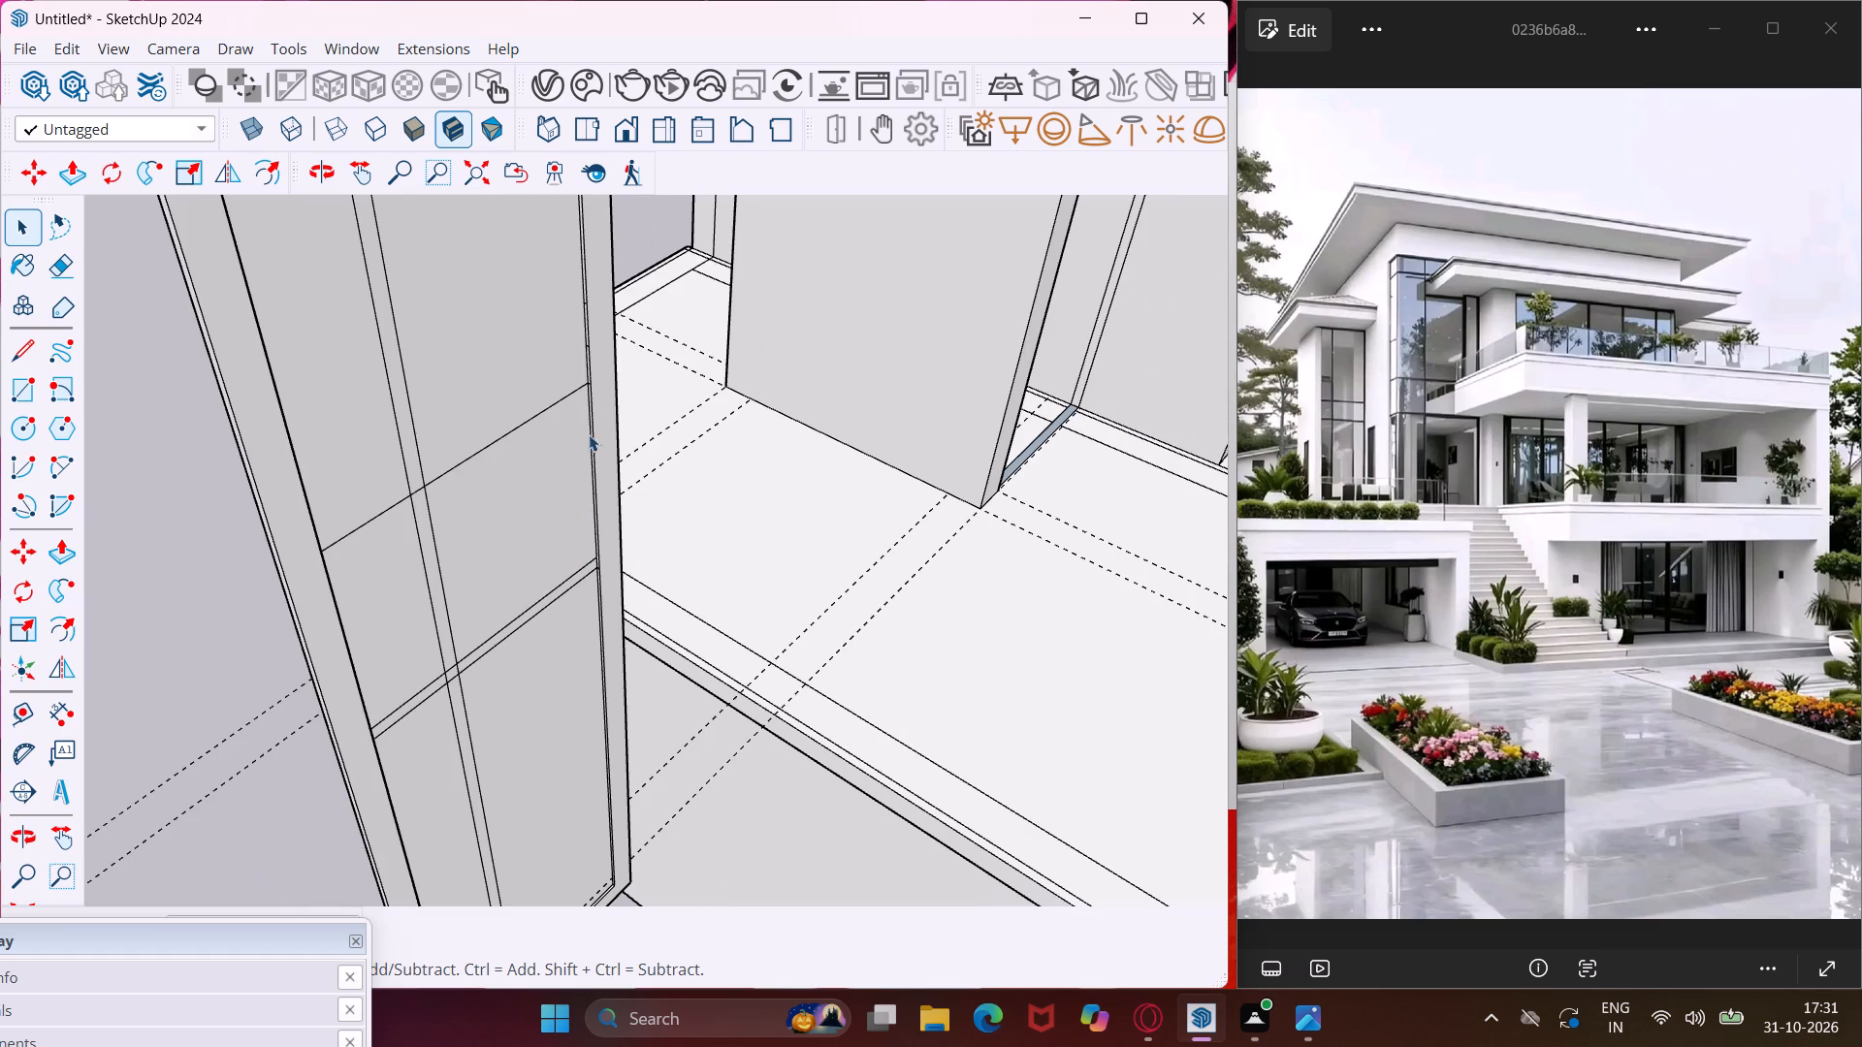
scroll(578, 333, up, 11)
middle_drag(578, 333, 623, 318)
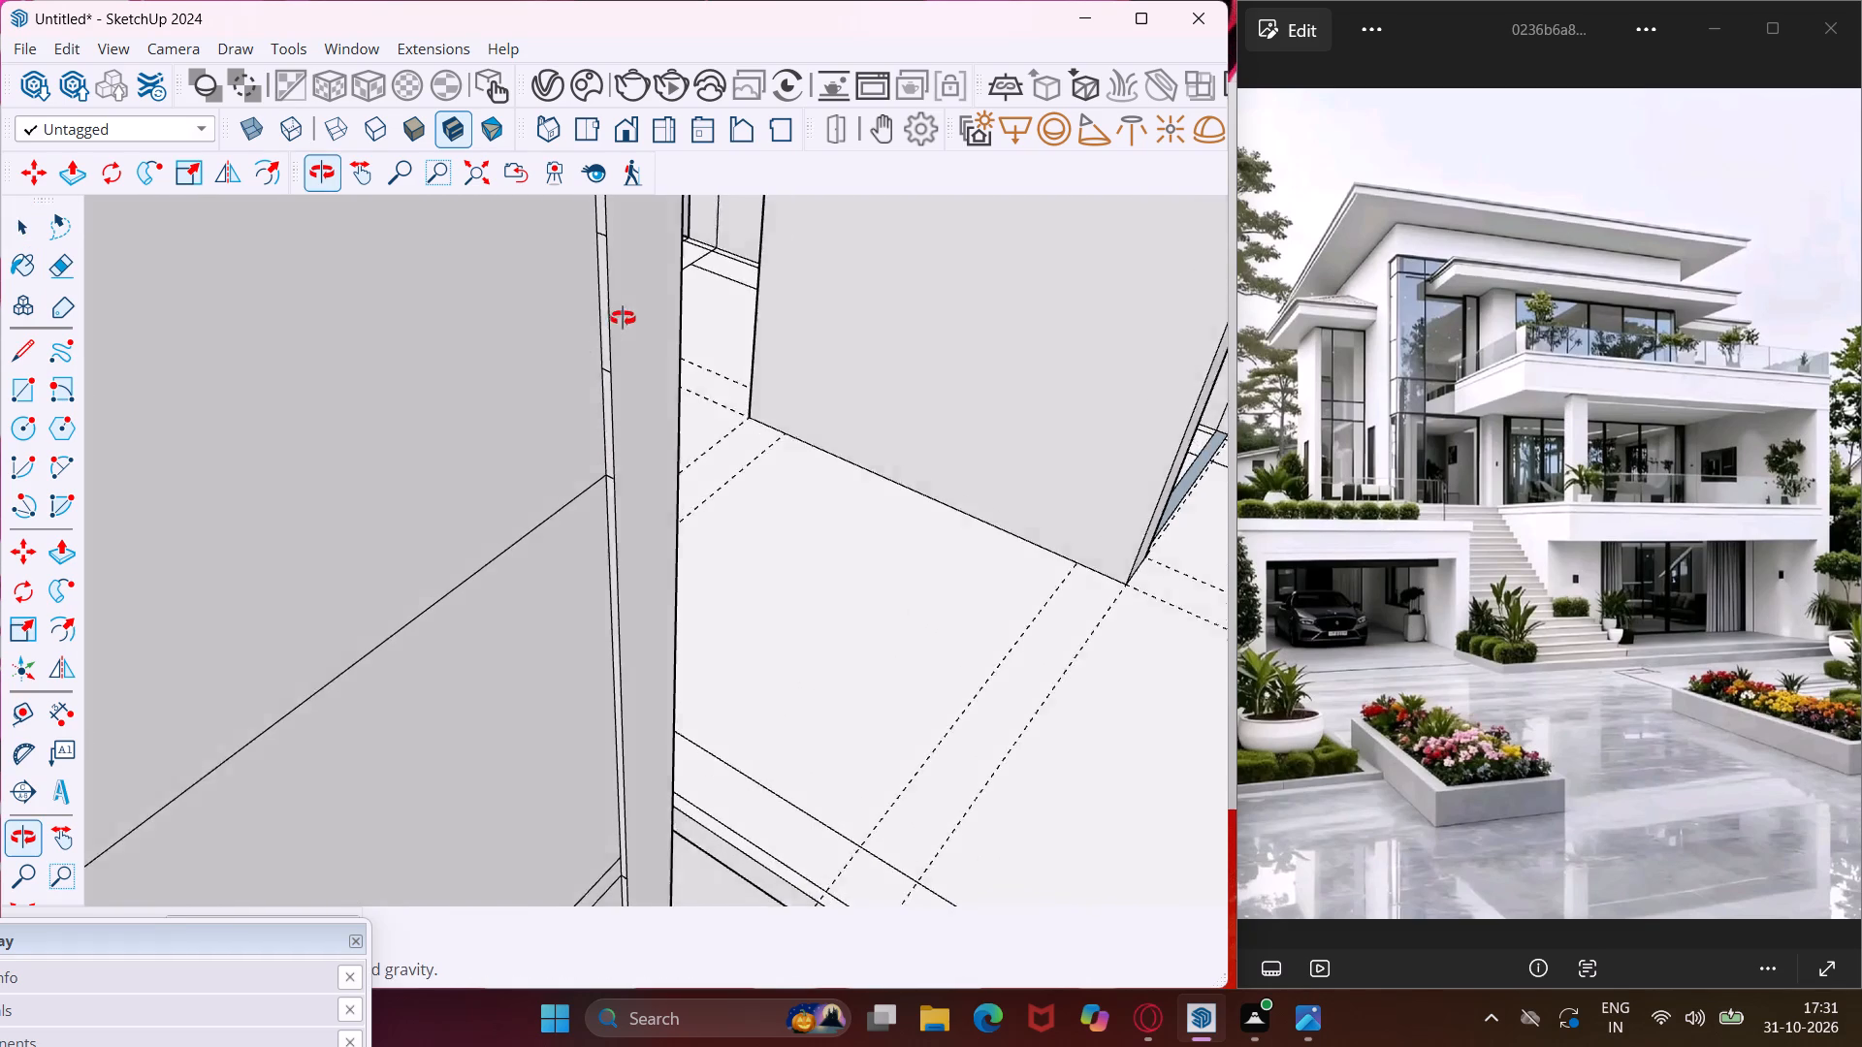
middle_drag(623, 318, 681, 303)
scroll(620, 203, up, 9)
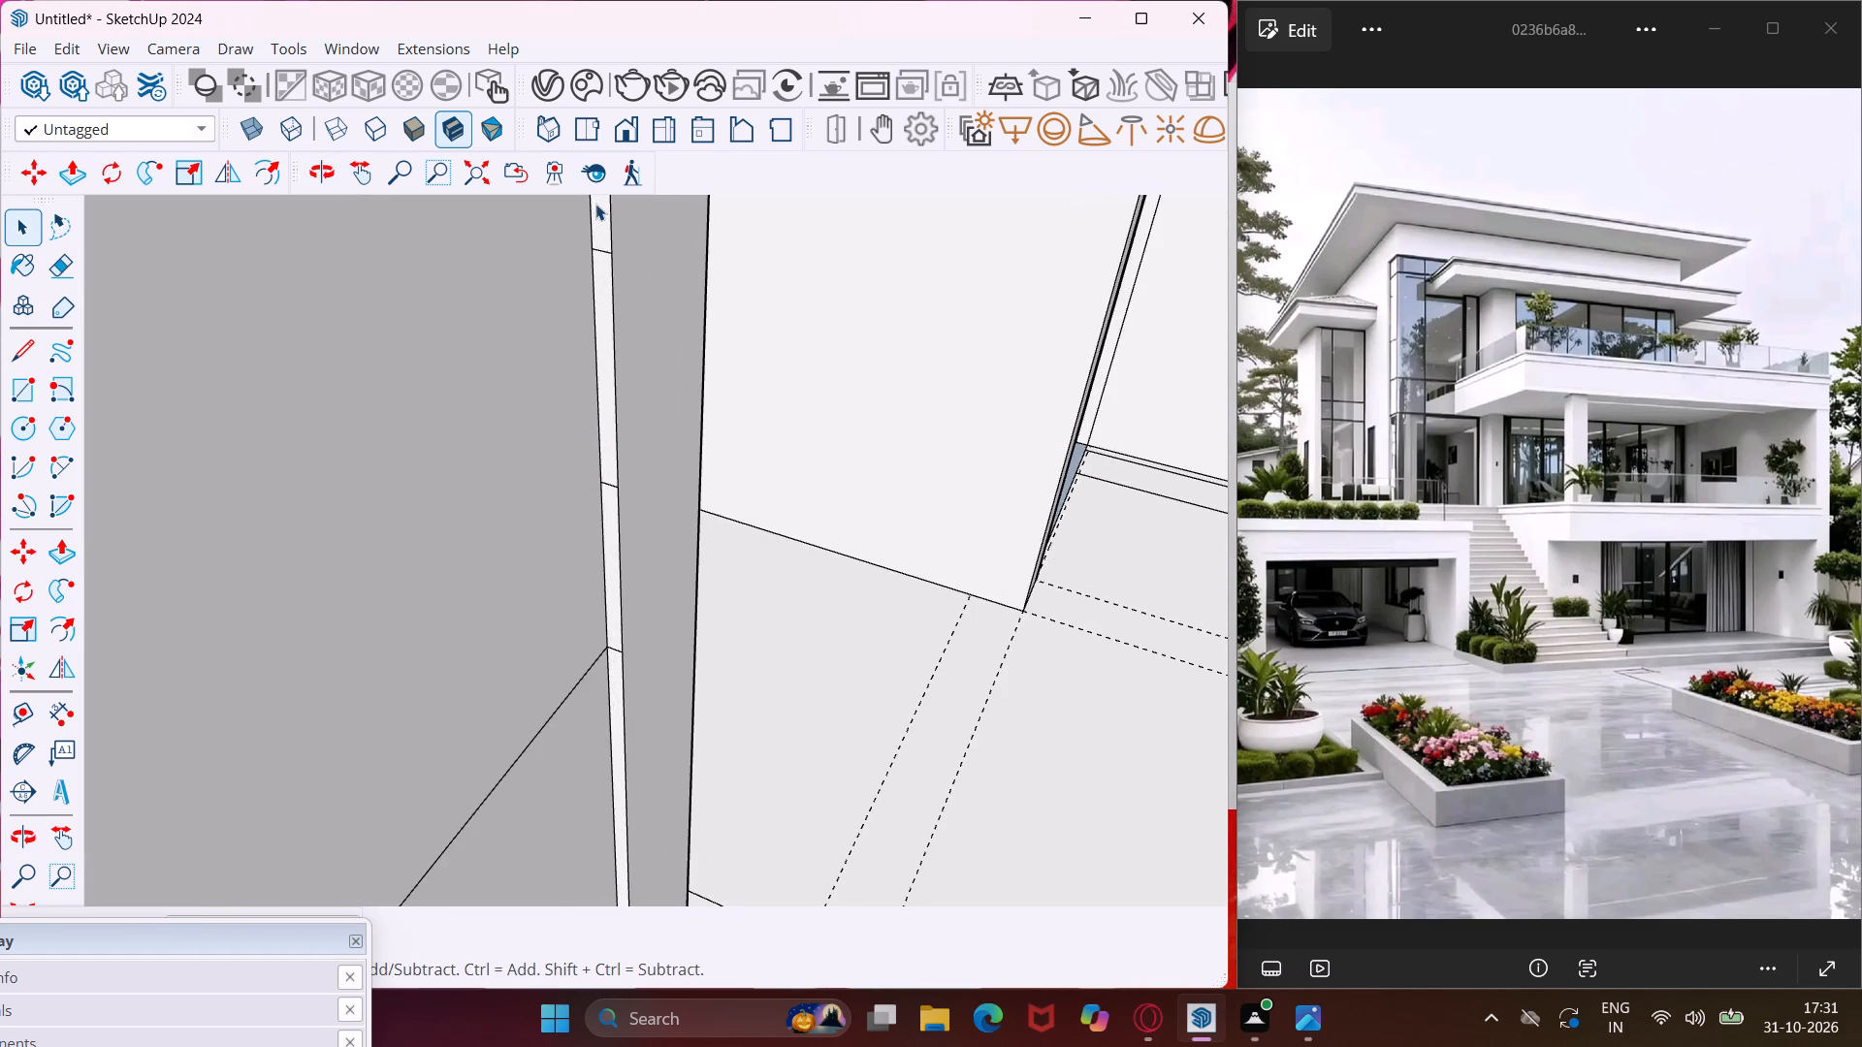
scroll(598, 211, up, 5)
key(e)
scroll(597, 309, up, 4)
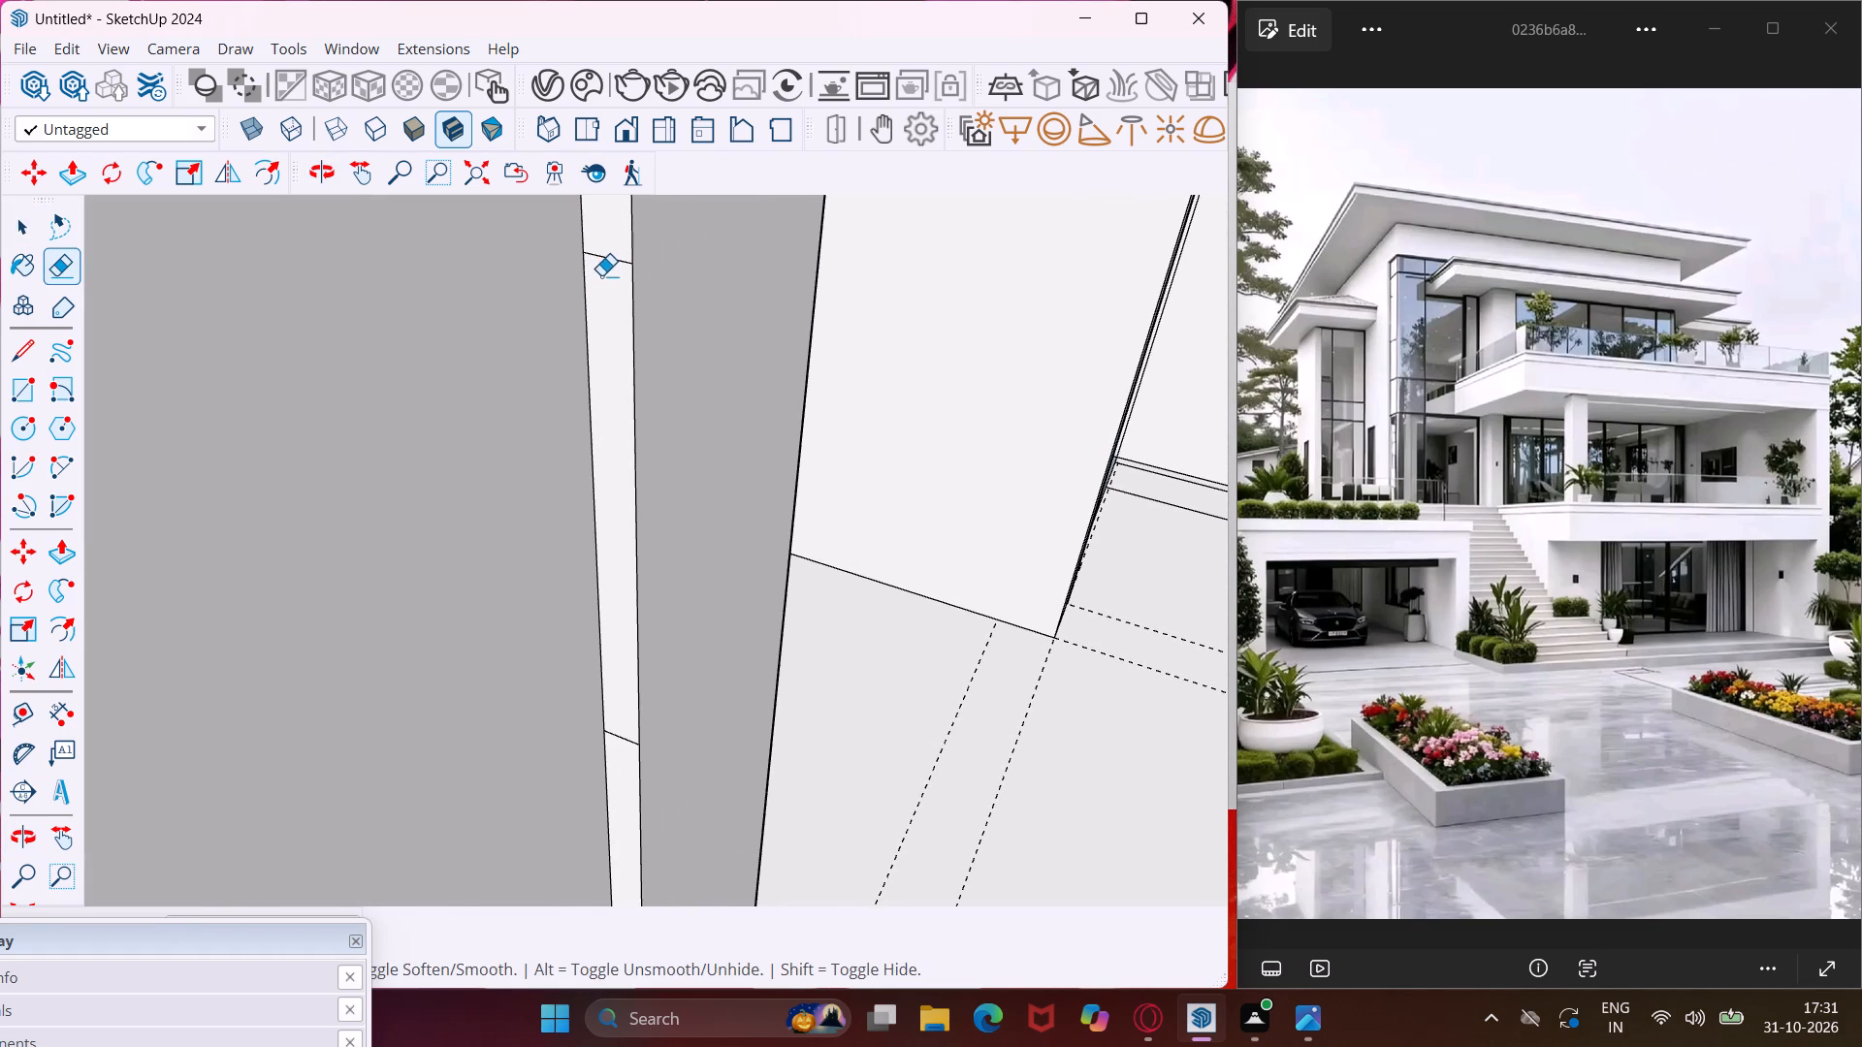
click(601, 257)
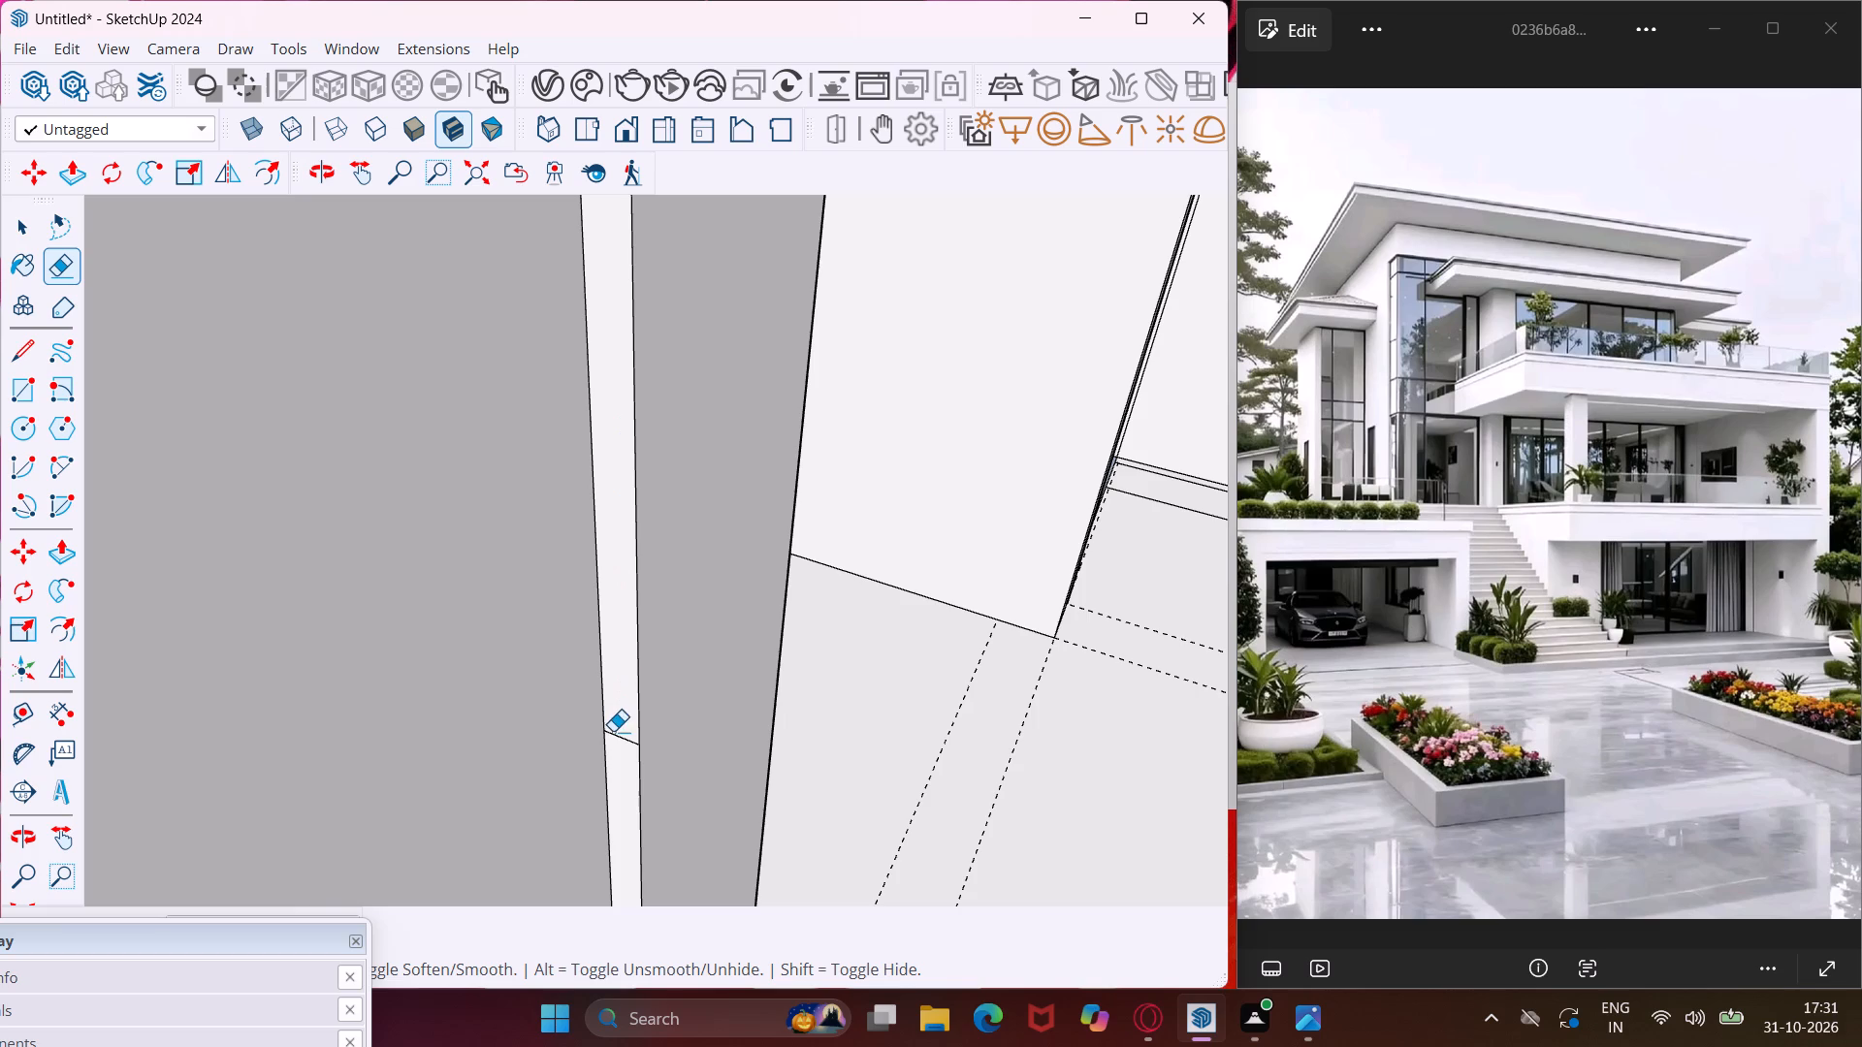
click(616, 737)
Erase the leftover short edge above the upper crossbar's line on the opposite inner side face of the frame.
scroll(569, 578, down, 15)
scroll(587, 526, down, 17)
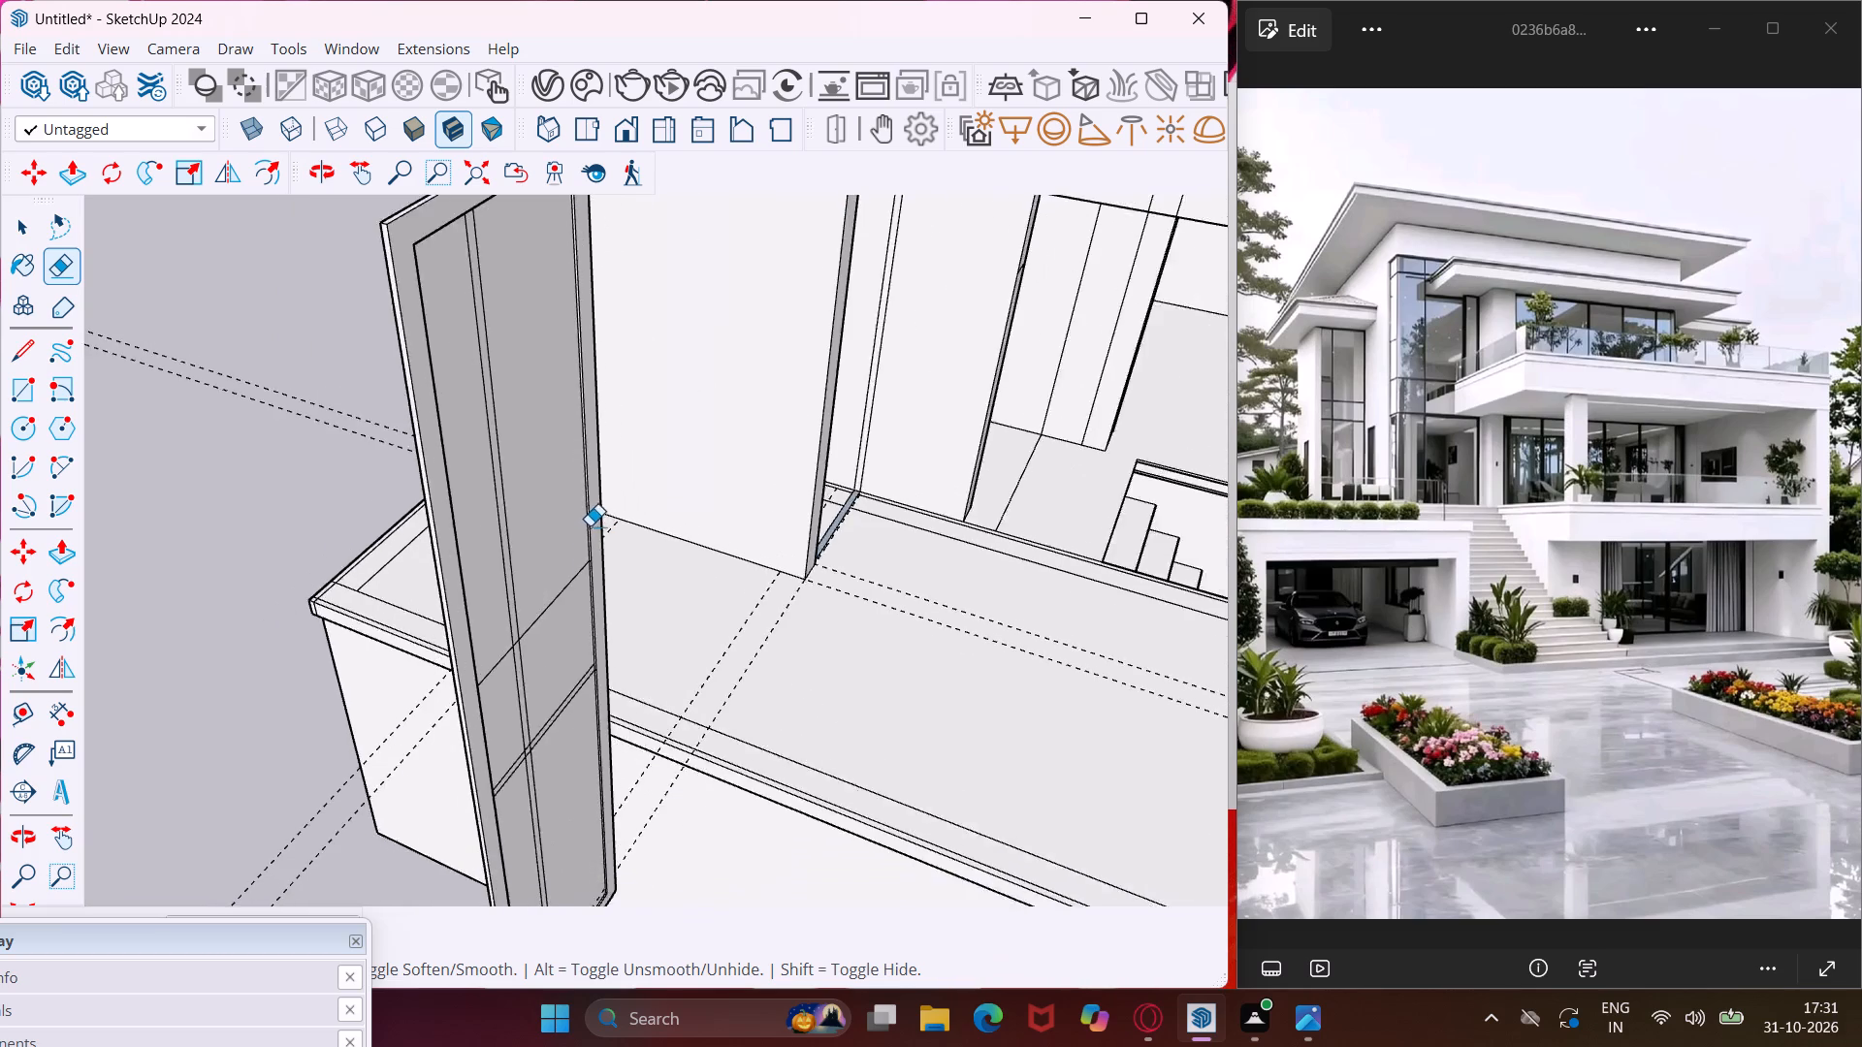
scroll(590, 525, down, 3)
middle_drag(574, 550, 215, 627)
scroll(153, 541, up, 5)
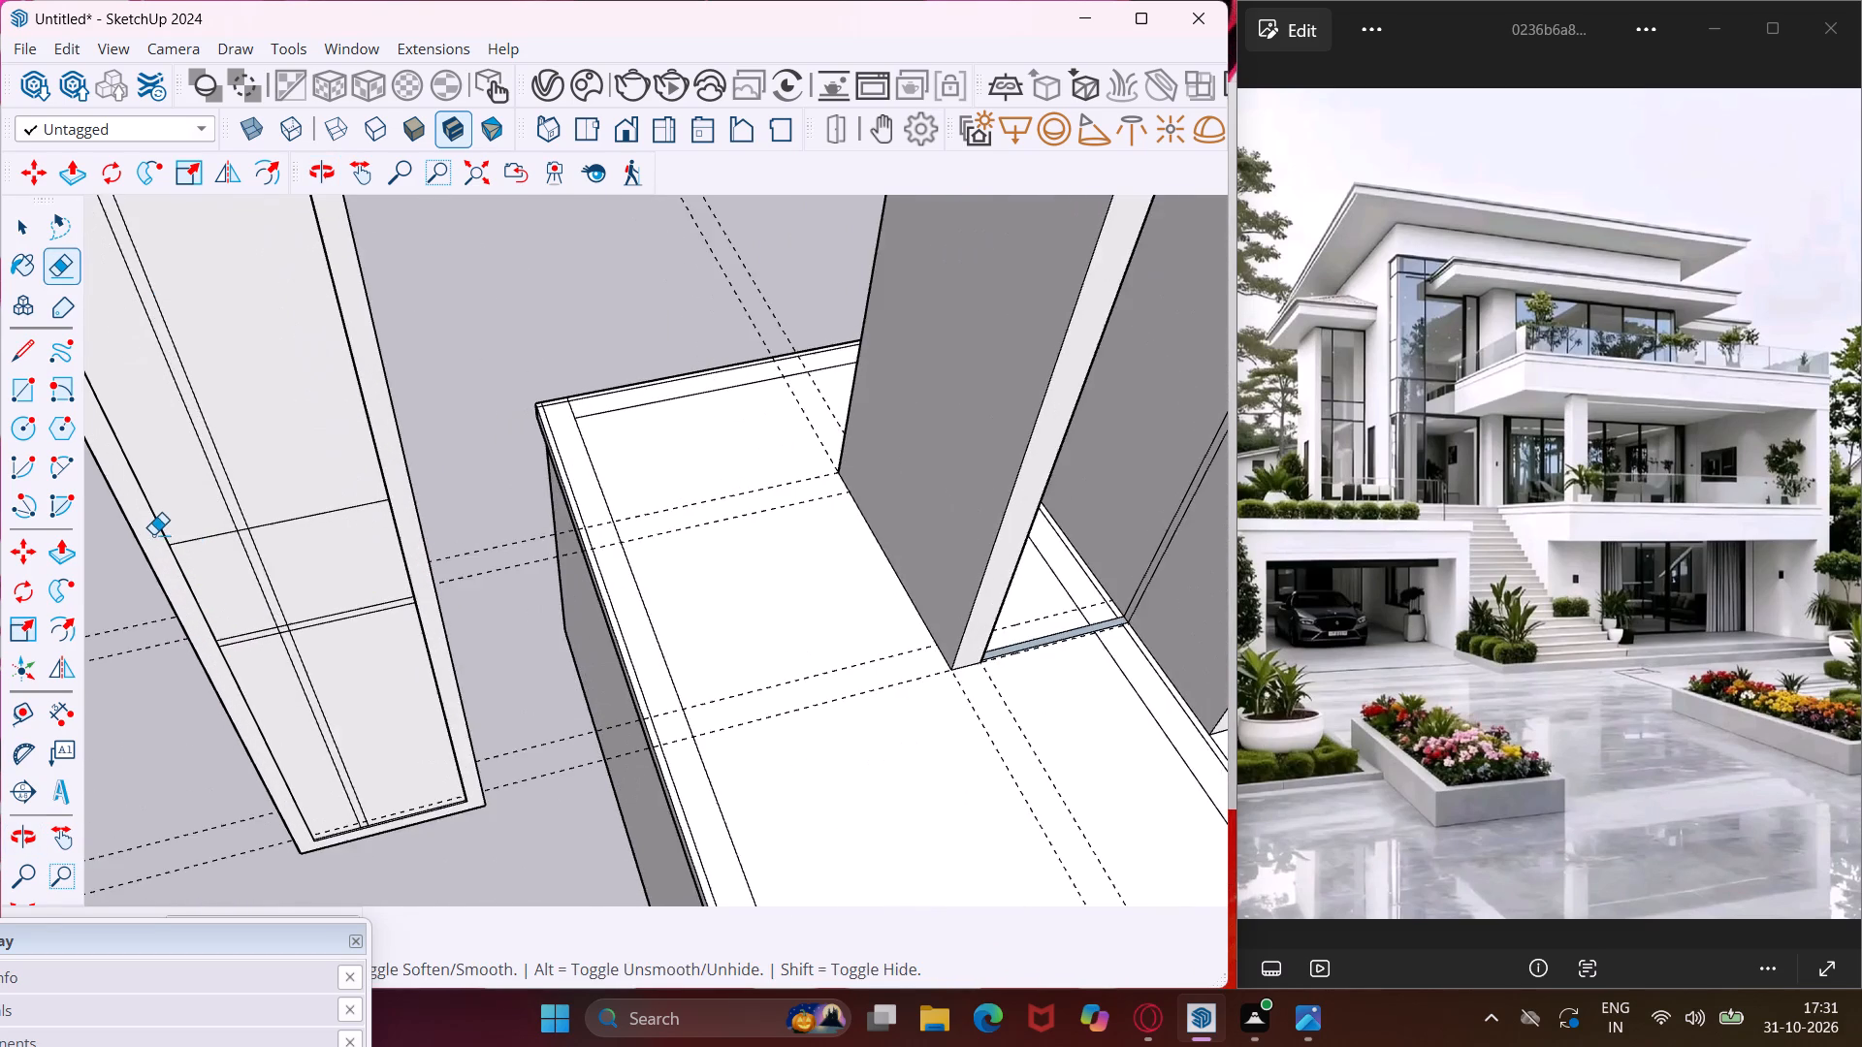
scroll(153, 534, up, 5)
scroll(153, 534, up, 16)
scroll(197, 528, up, 6)
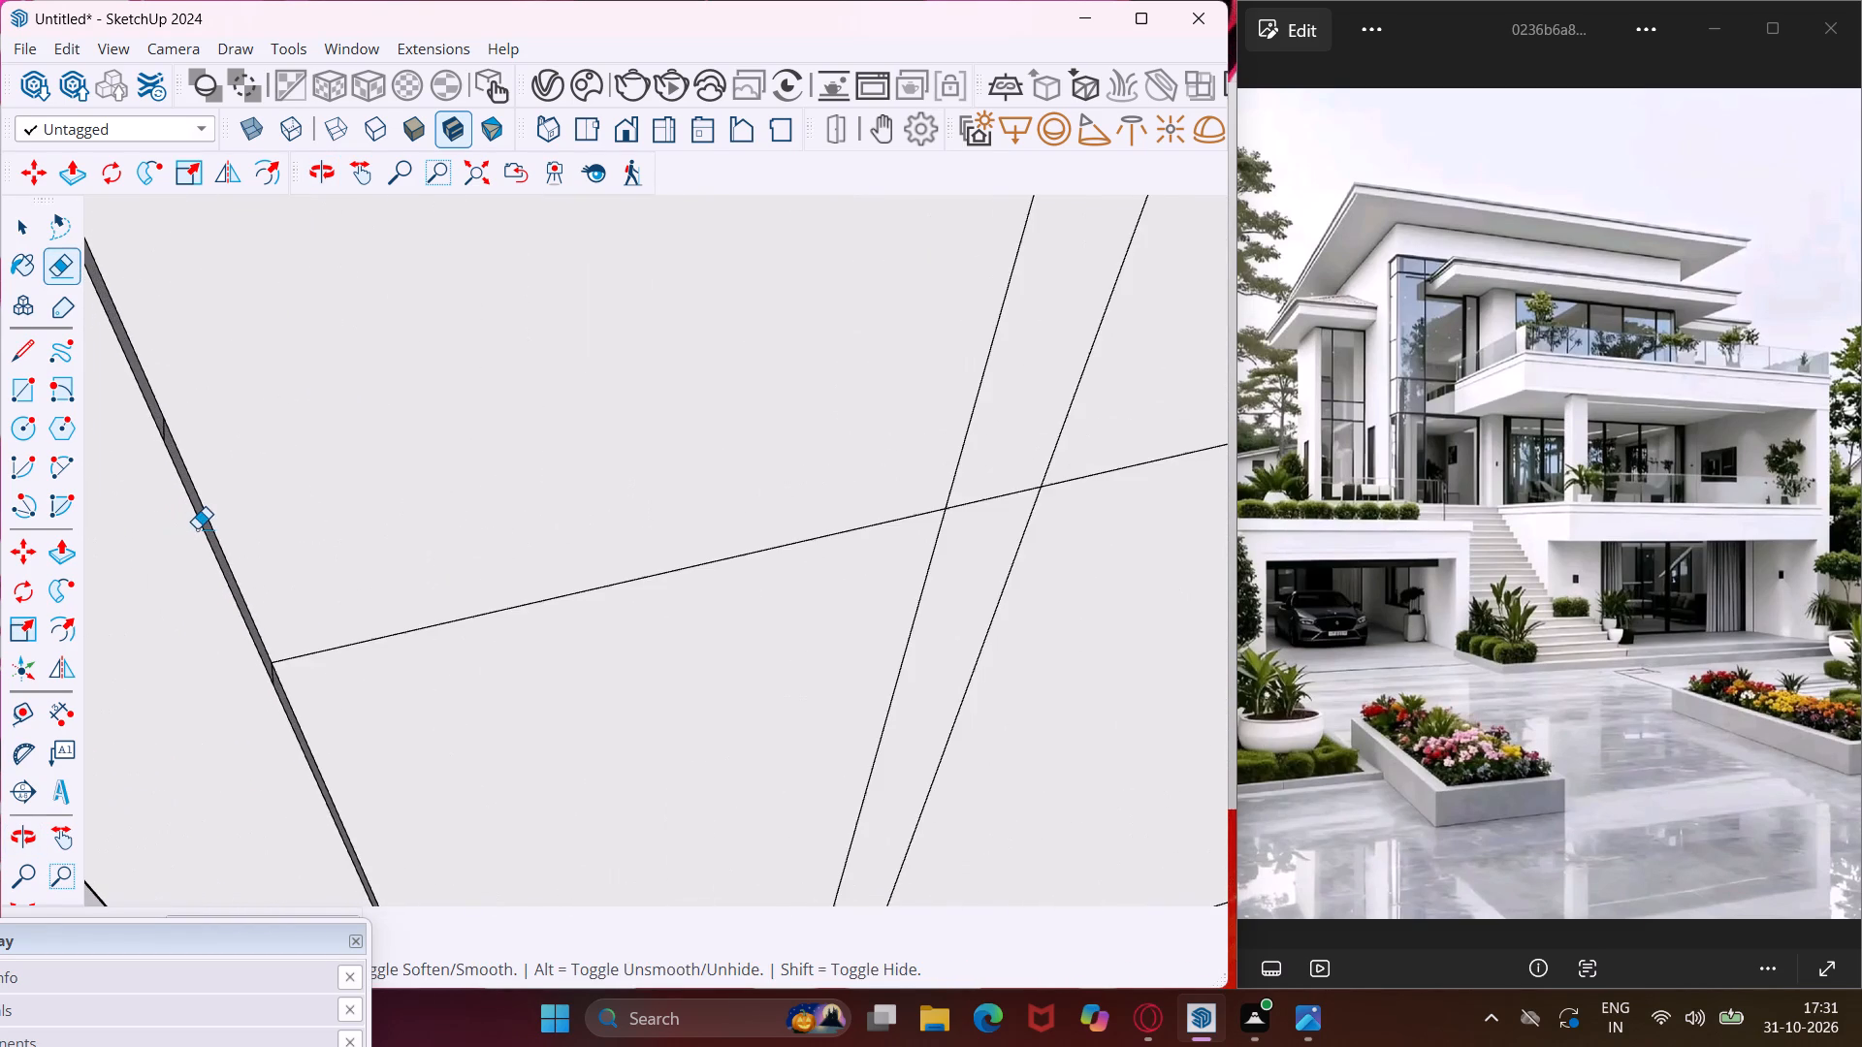
middle_drag(197, 528, 80, 527)
scroll(191, 488, down, 7)
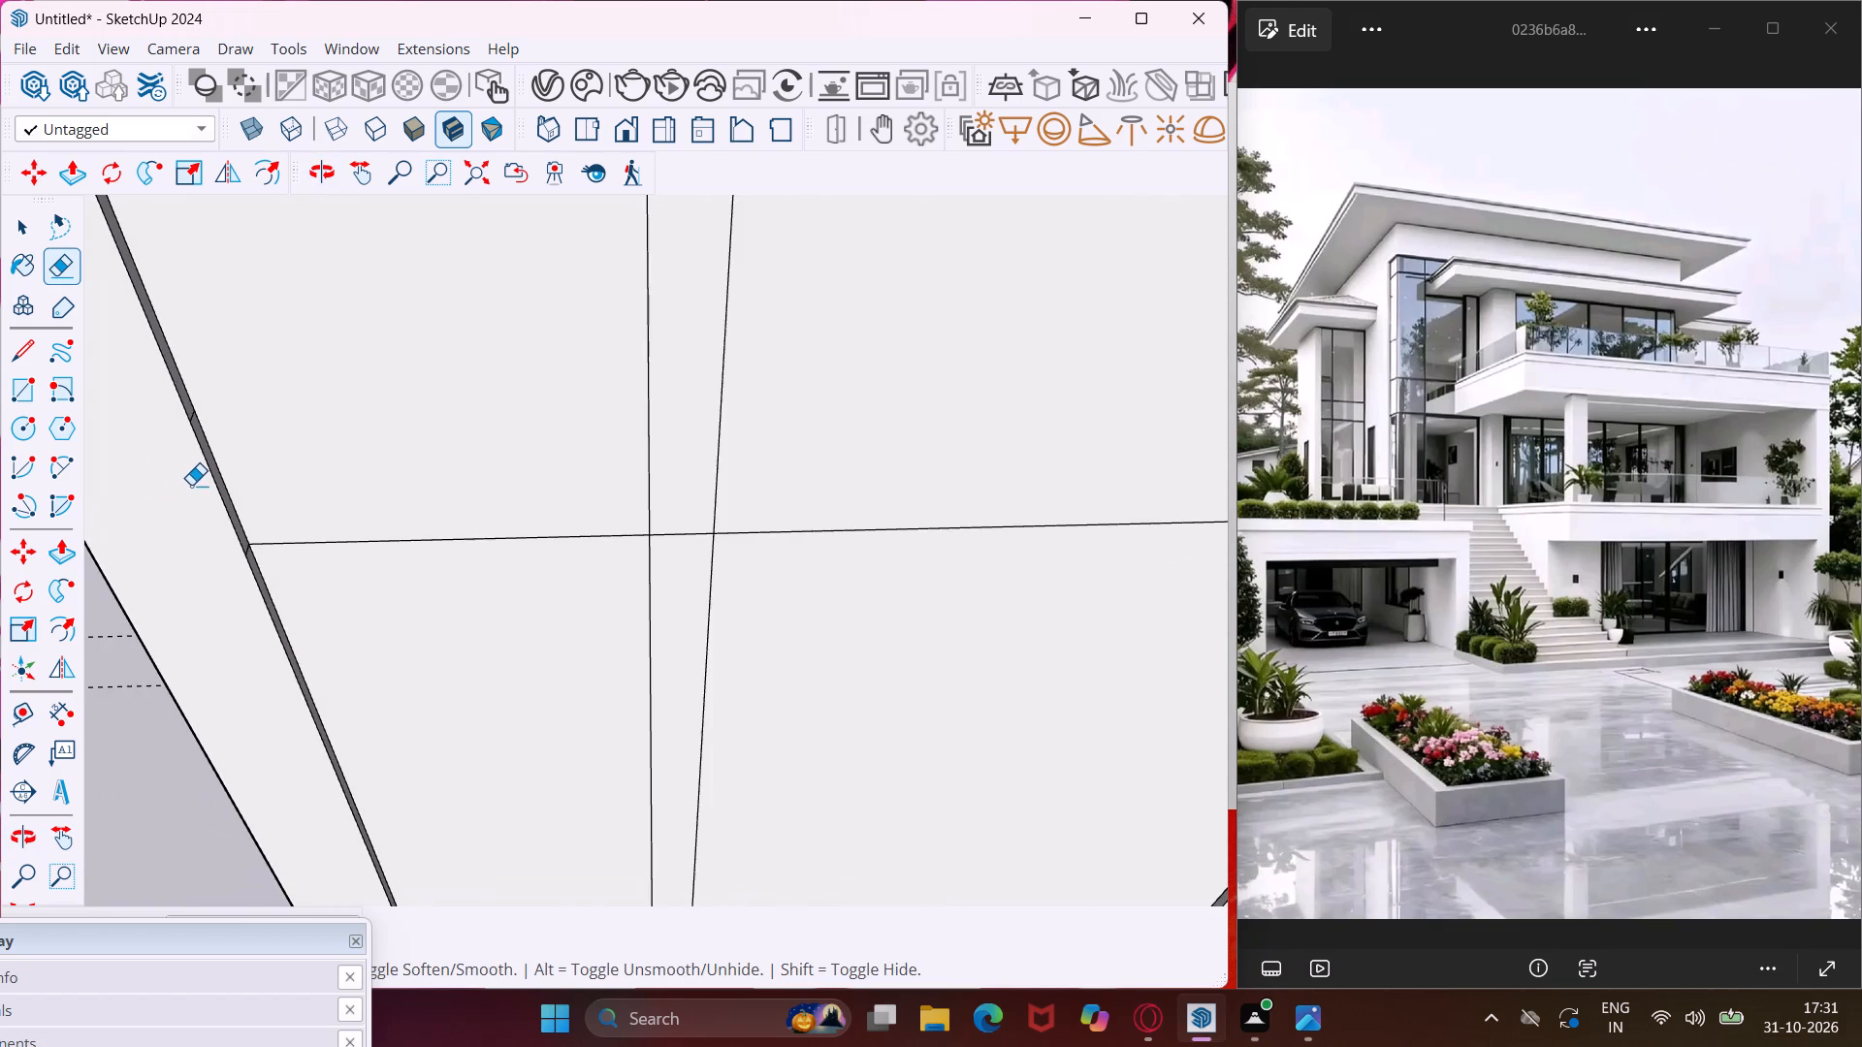
scroll(191, 485, down, 4)
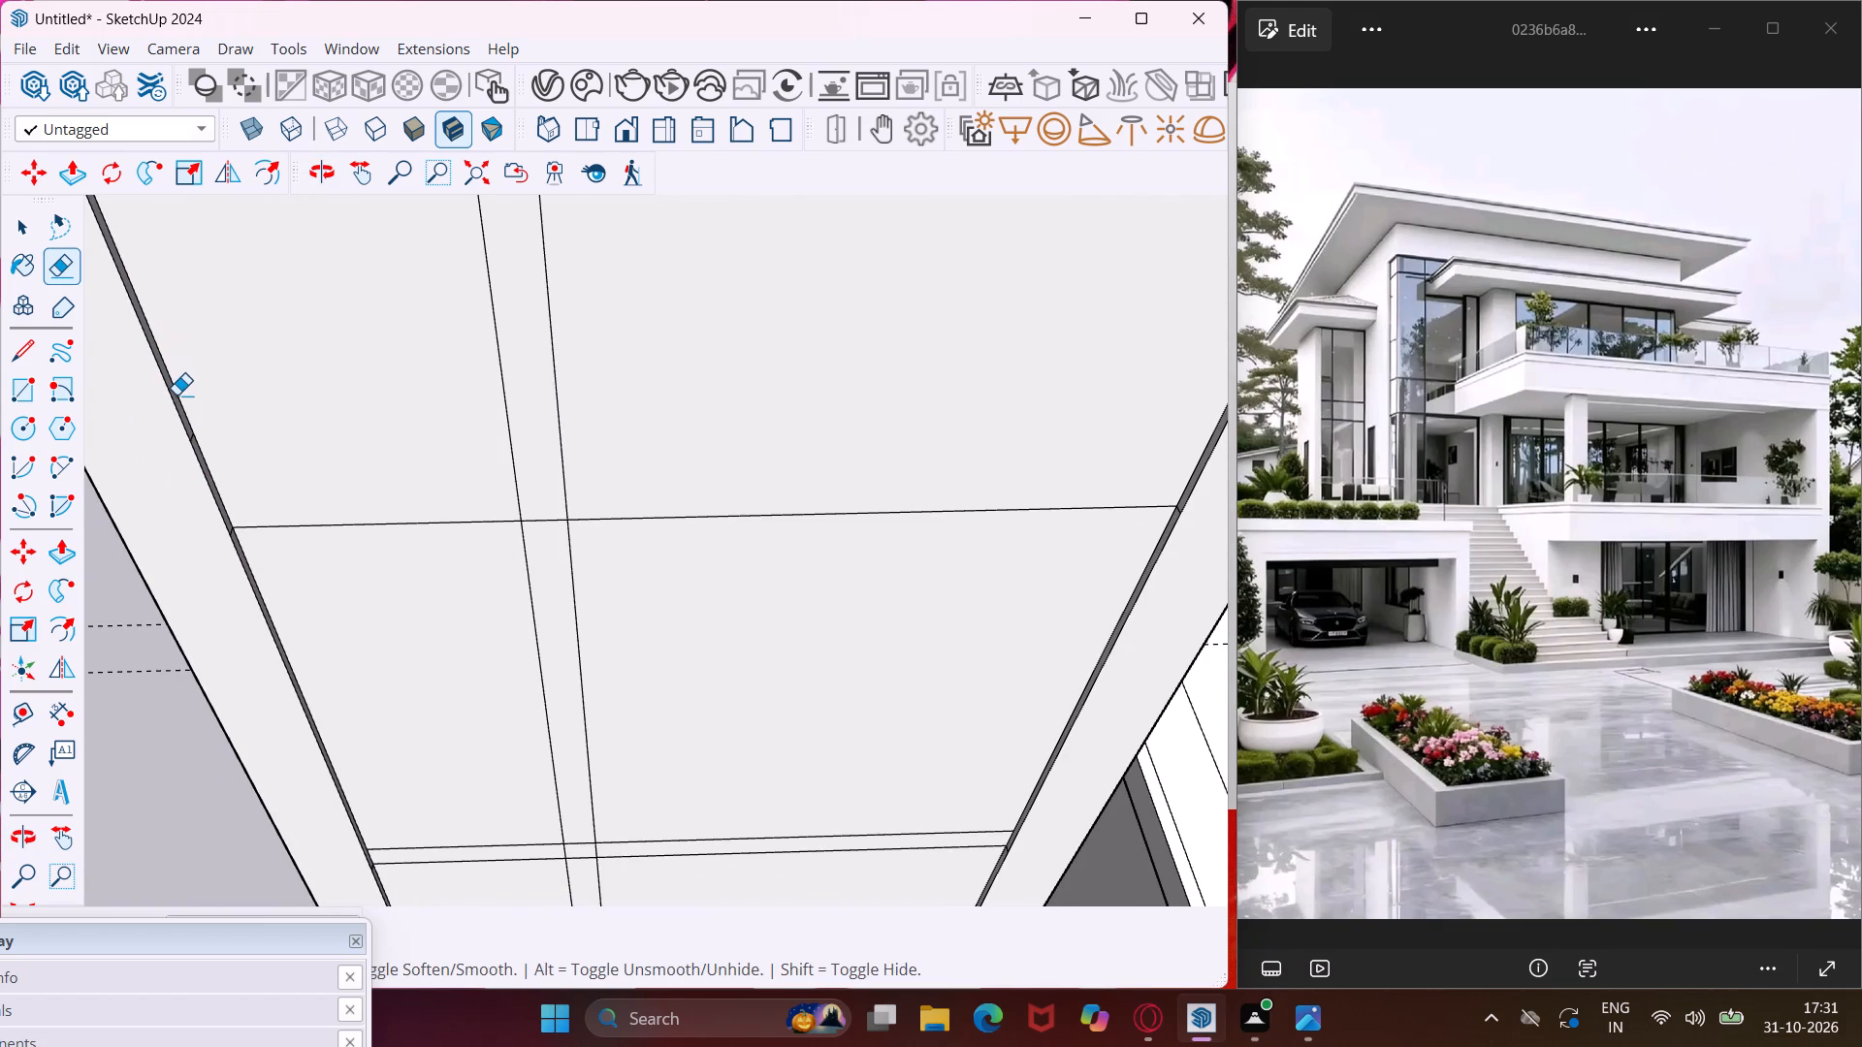
scroll(177, 395, up, 19)
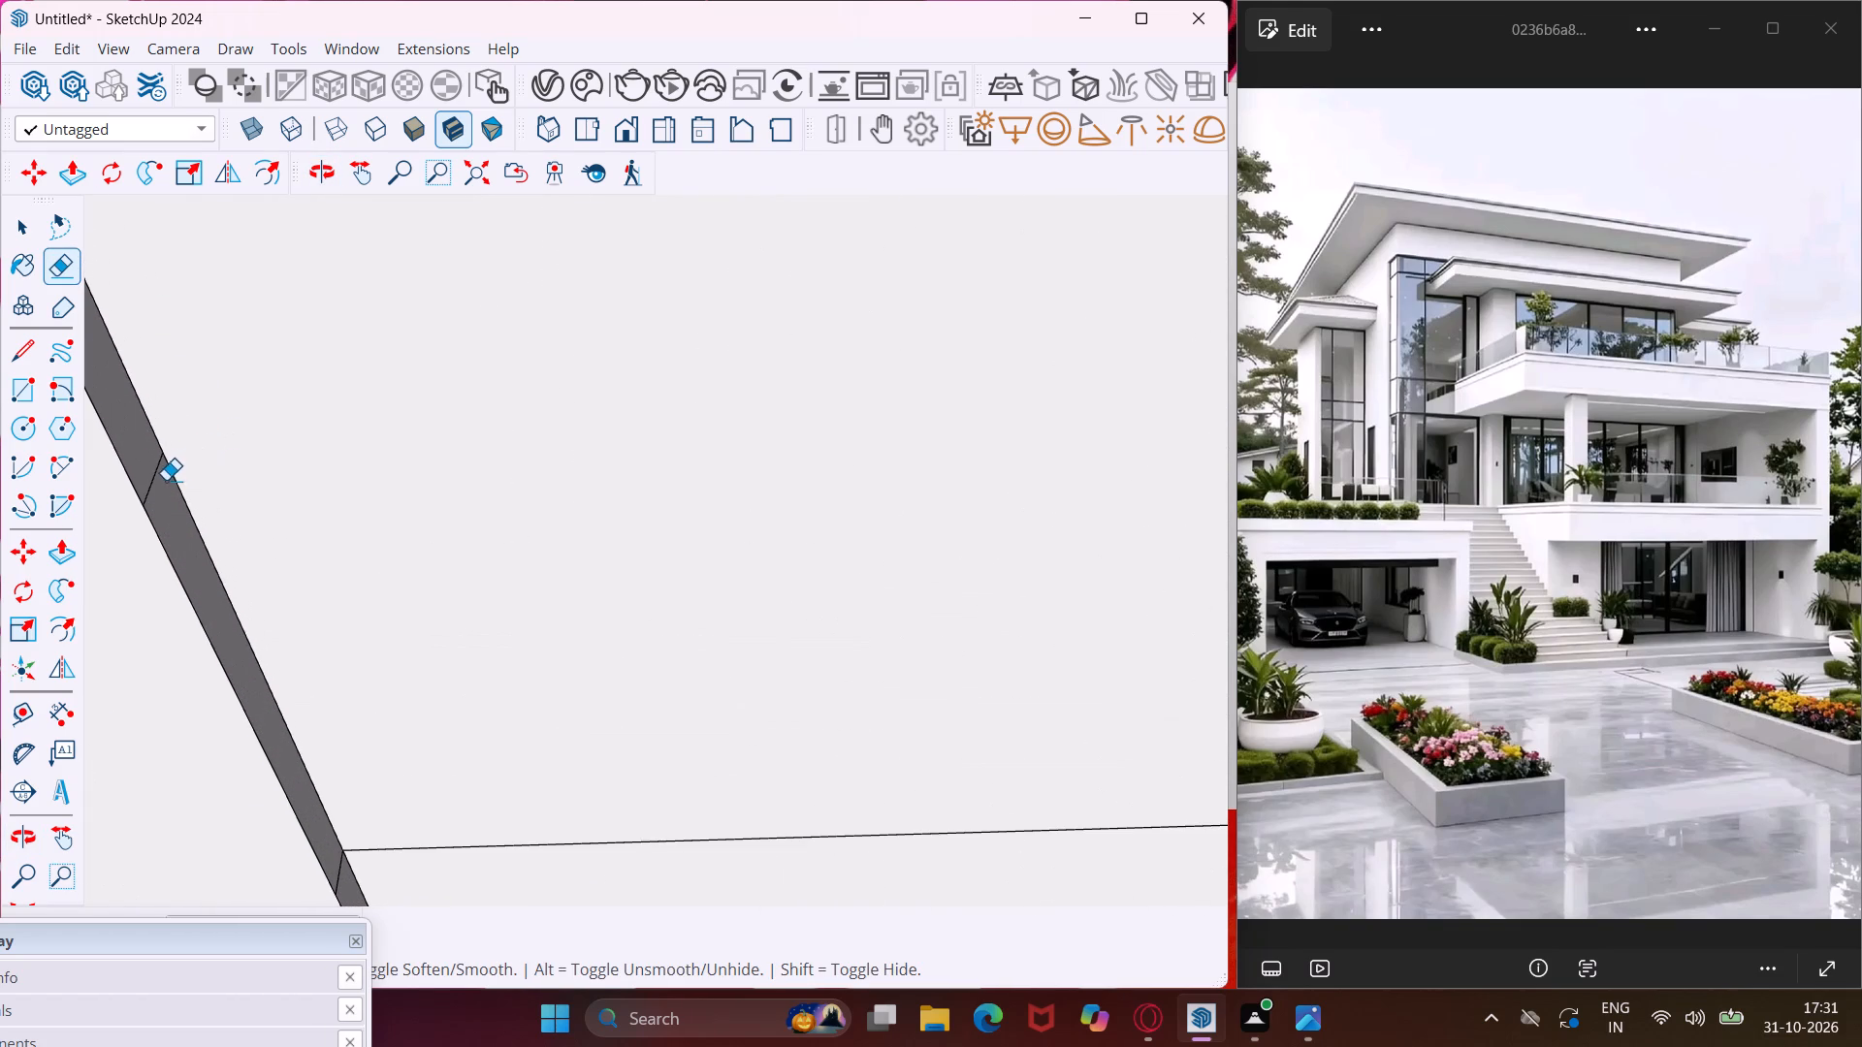
click(157, 472)
key(Escape)
key(space)
Draw a line across the panel just above the upper crossbar's remaining line, from one inner frame edge to the other.
scroll(360, 512, down, 8)
middle_drag(391, 530, 994, 595)
middle_drag(907, 570, 796, 570)
scroll(796, 570, down, 5)
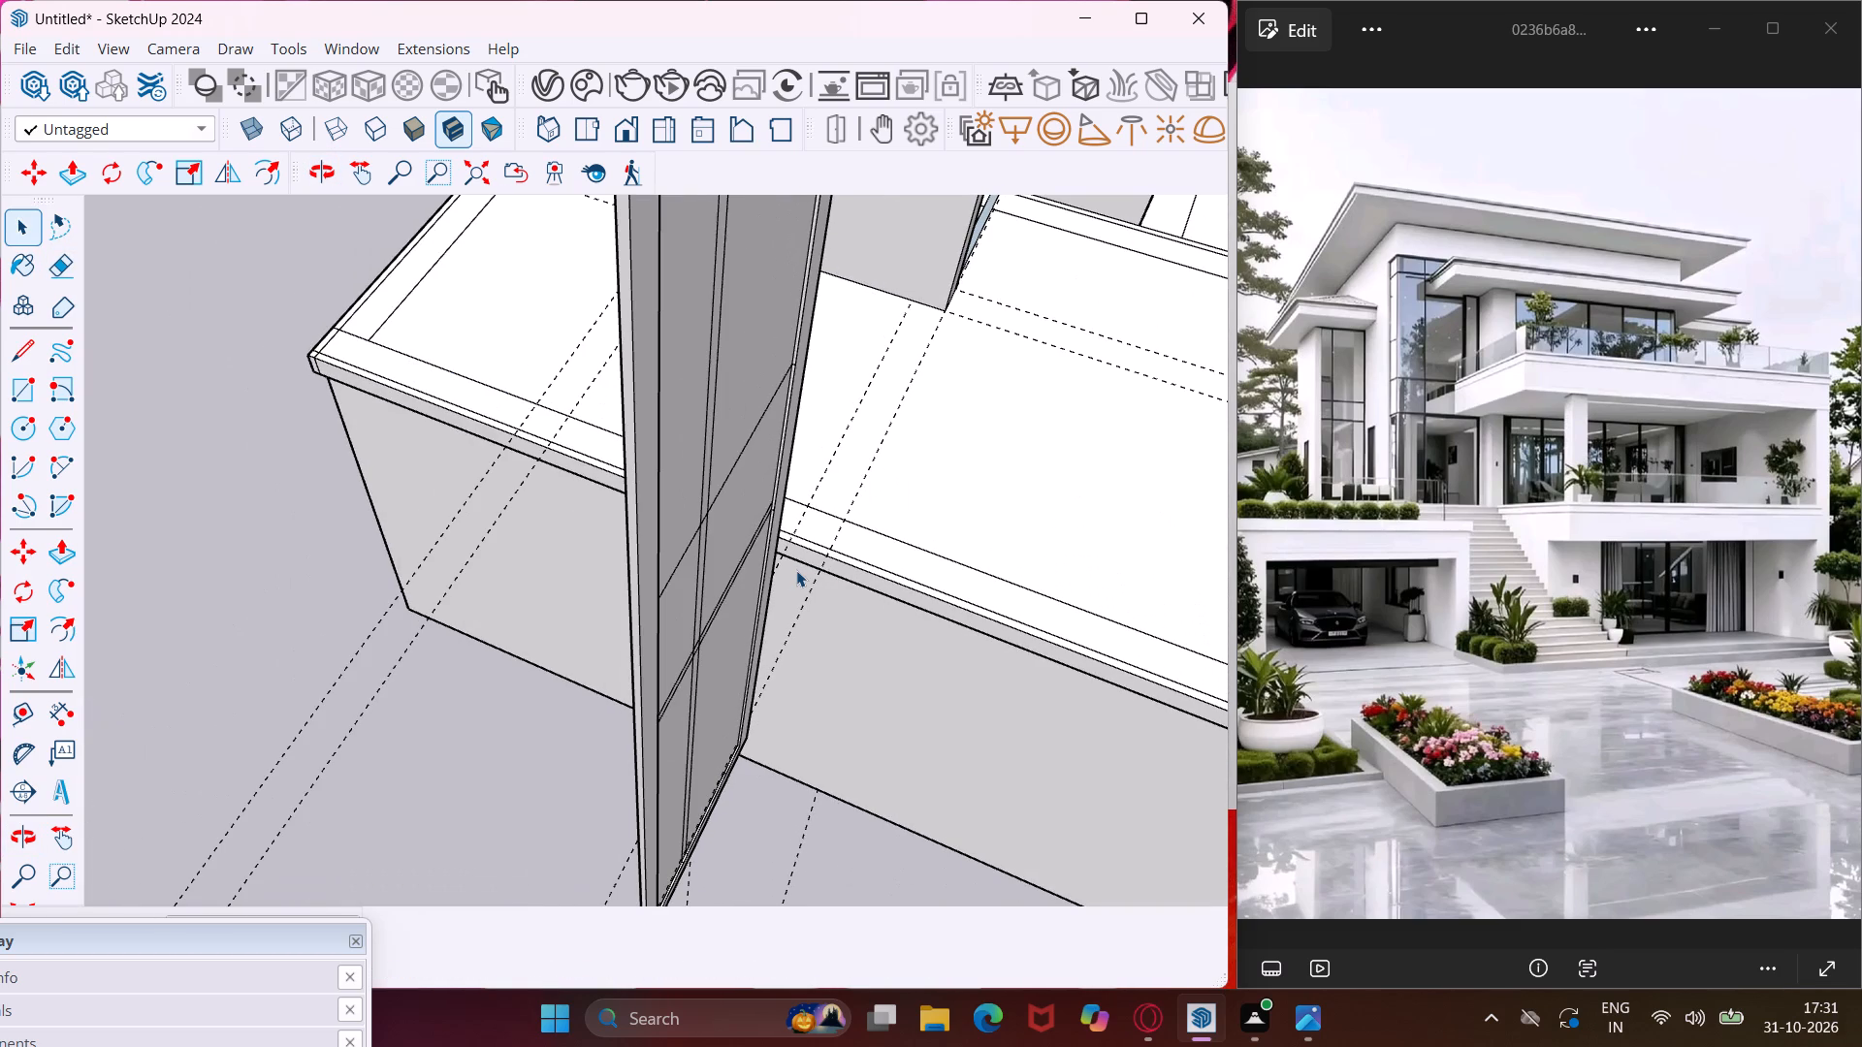
click(31, 368)
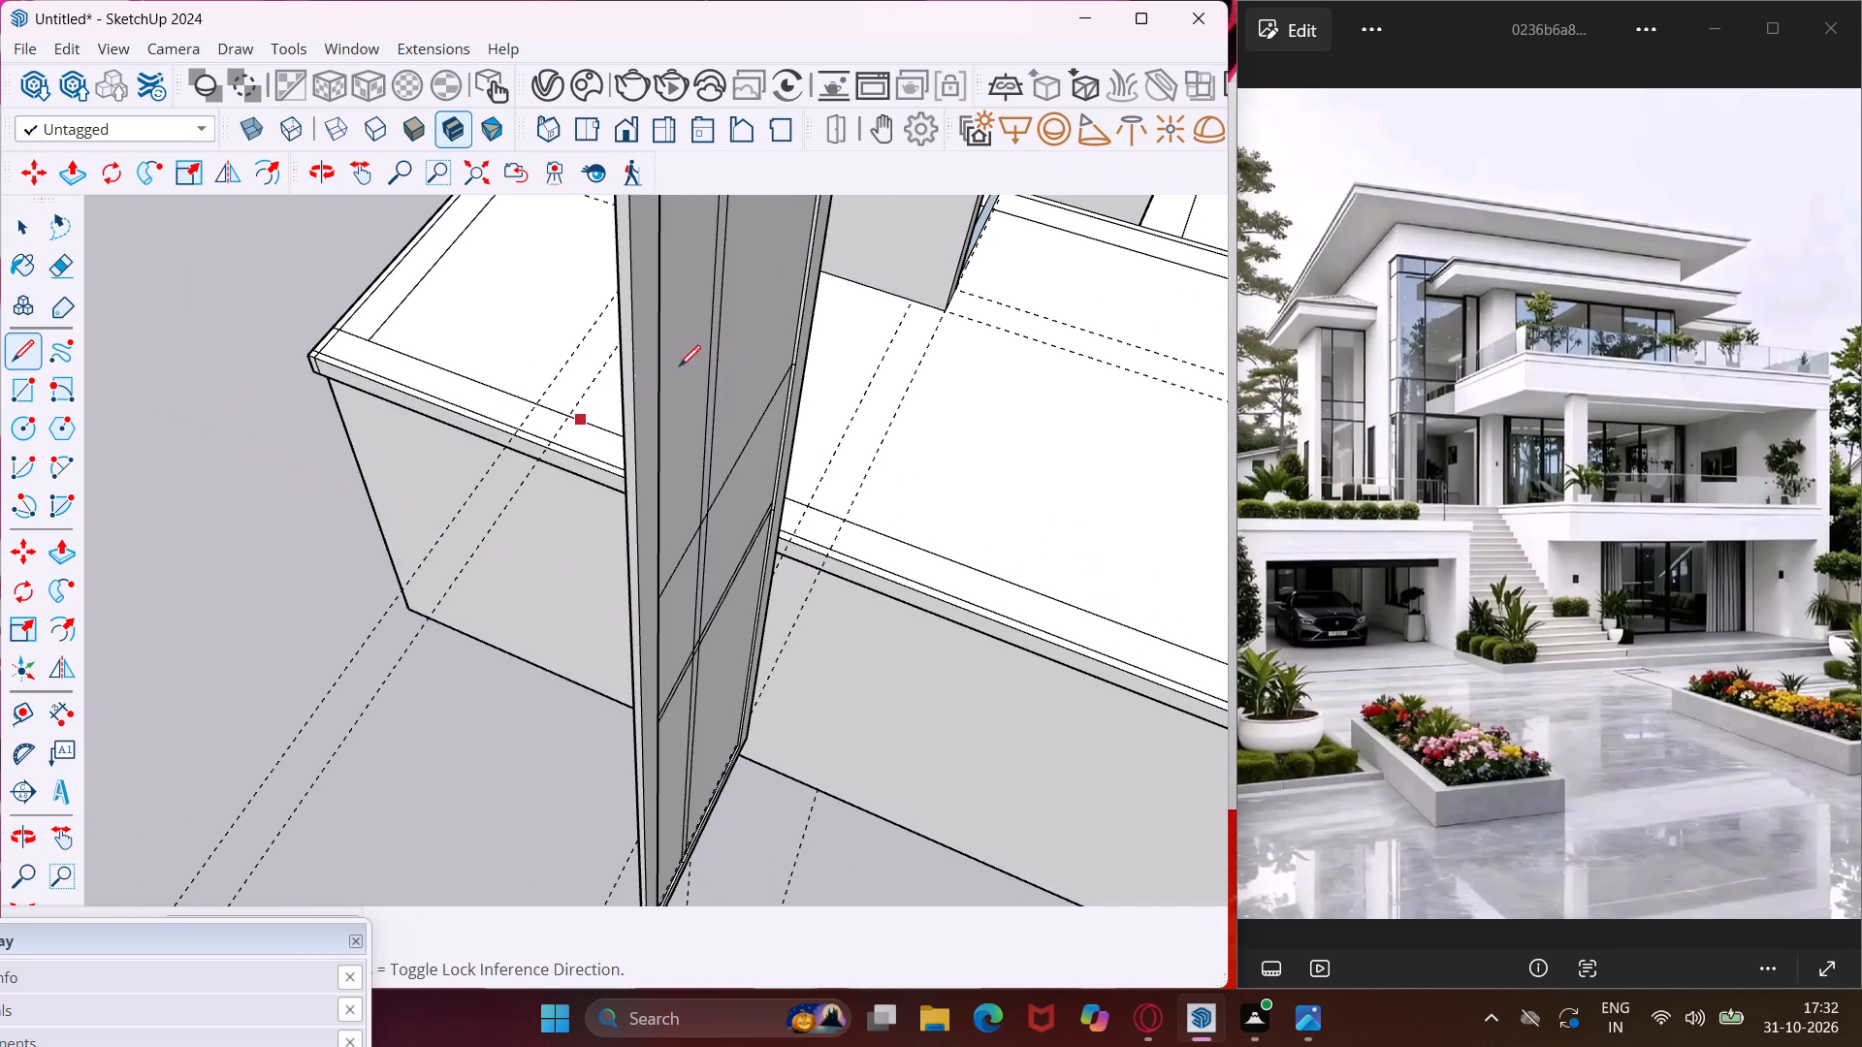
scroll(774, 375, up, 14)
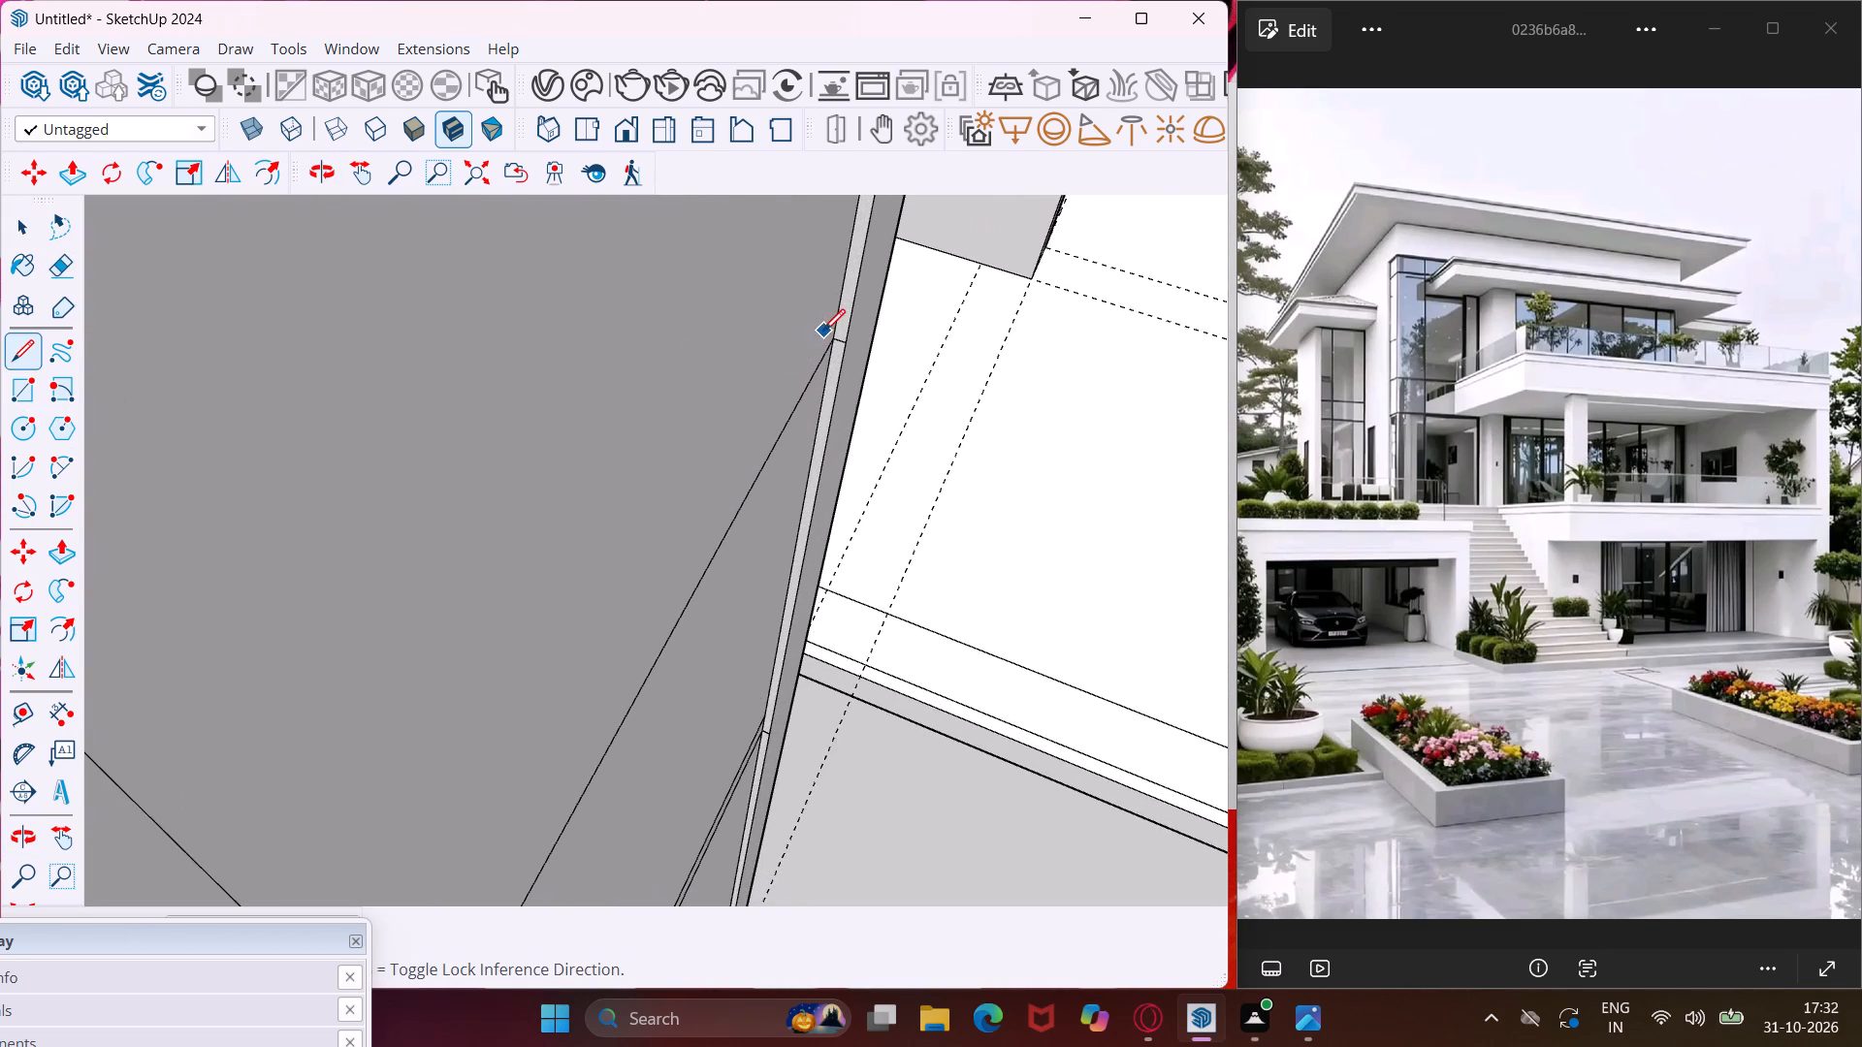
scroll(823, 331, up, 1)
middle_drag(823, 331, 749, 255)
scroll(813, 268, up, 4)
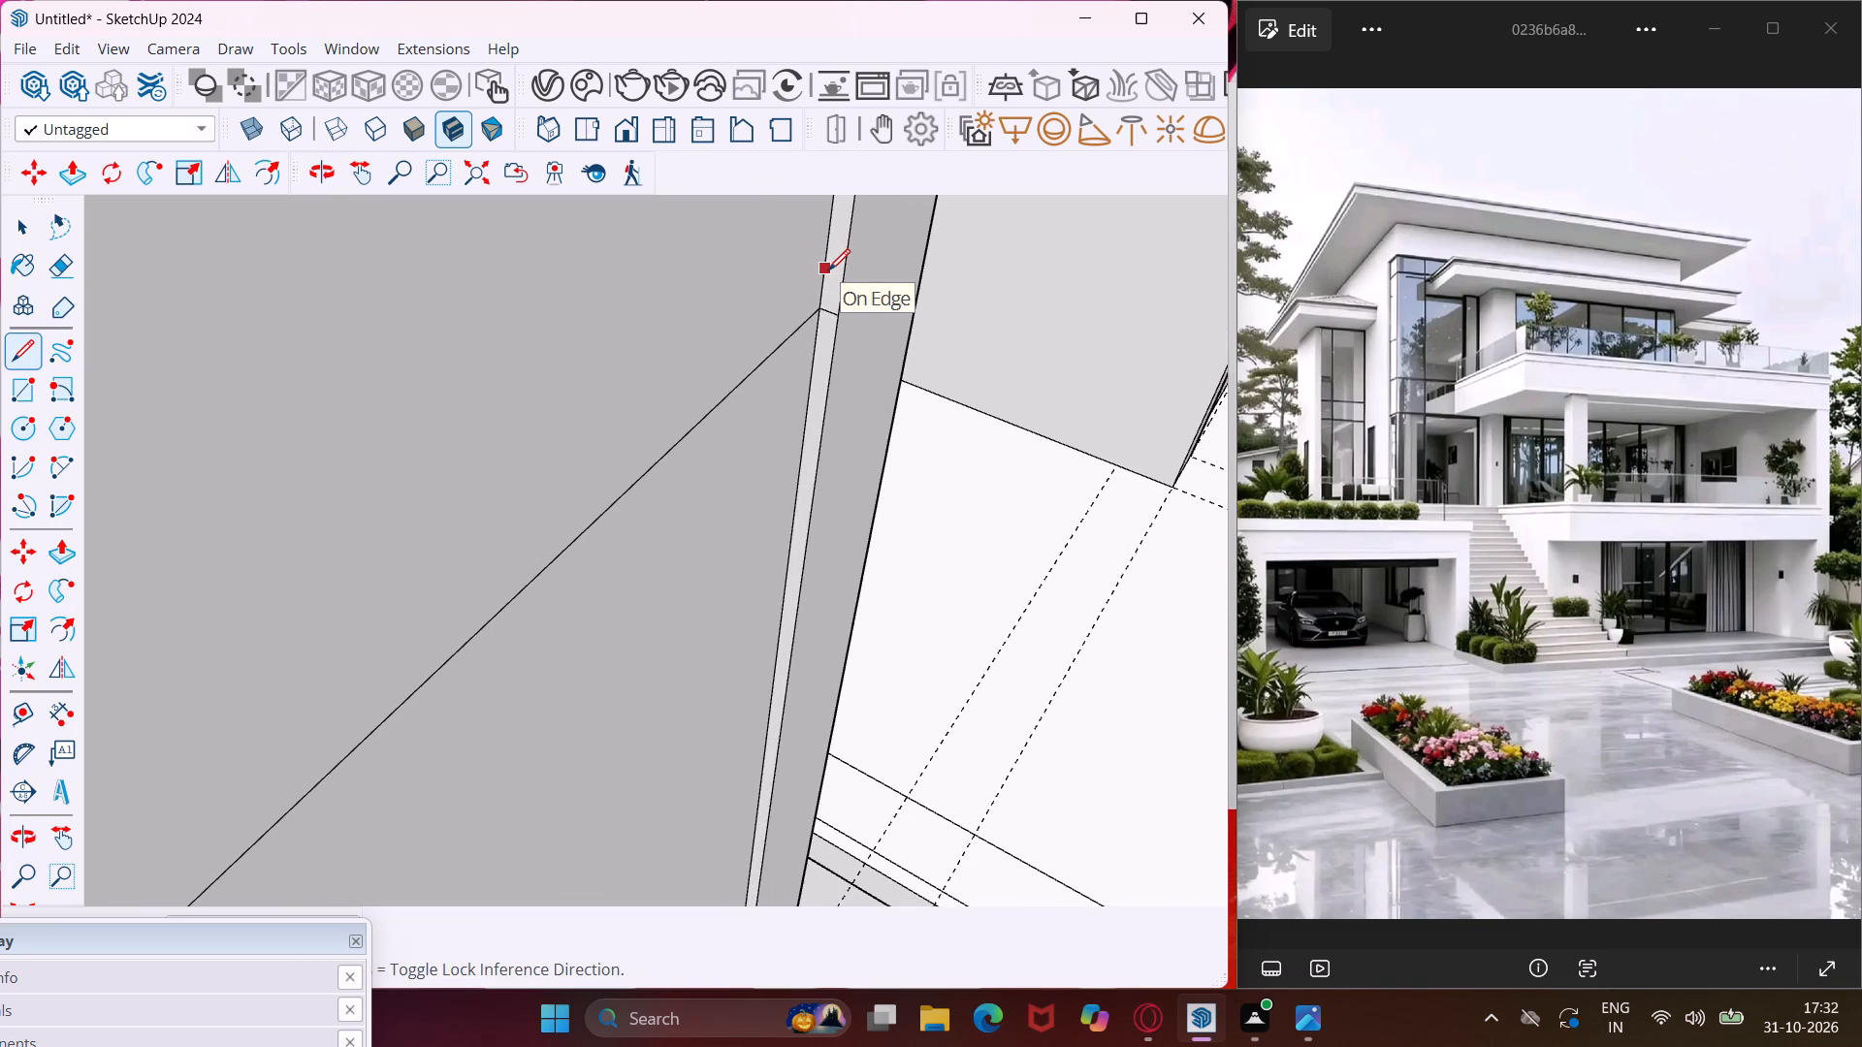
click(828, 270)
scroll(650, 380, down, 19)
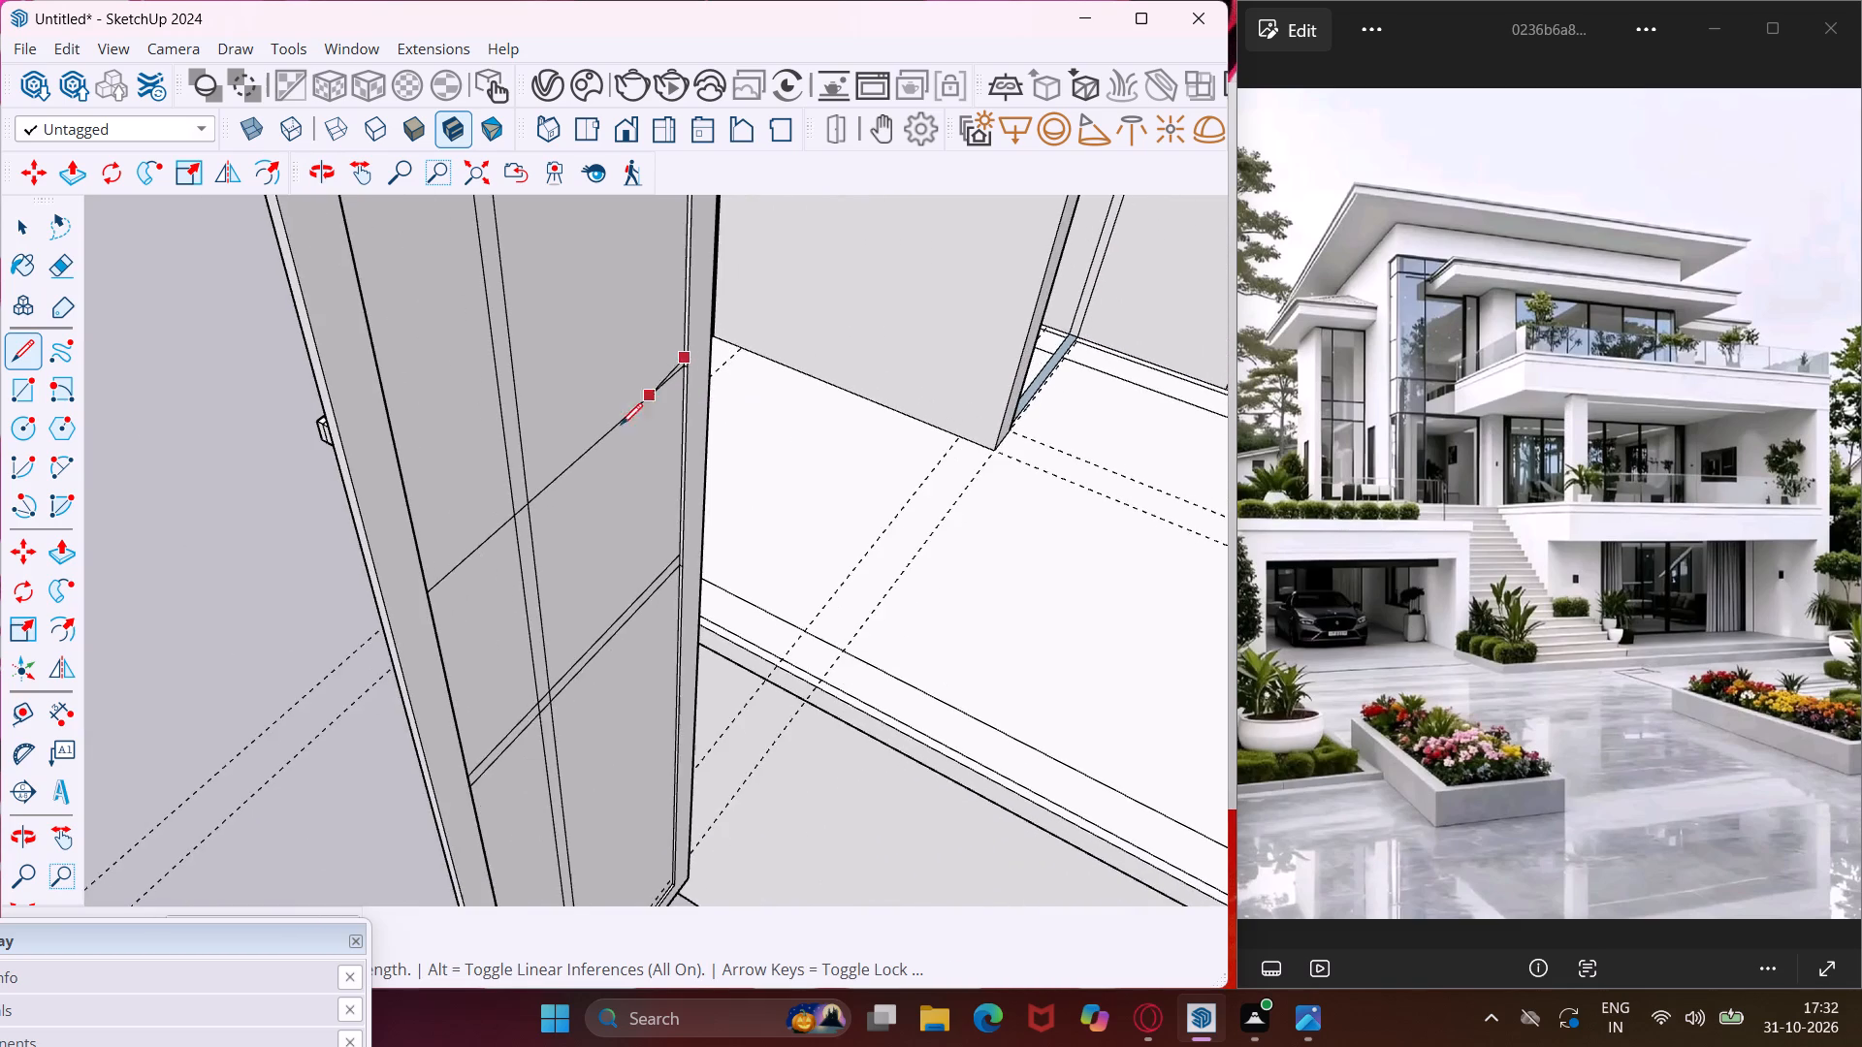
middle_drag(607, 434, 387, 501)
scroll(321, 508, up, 6)
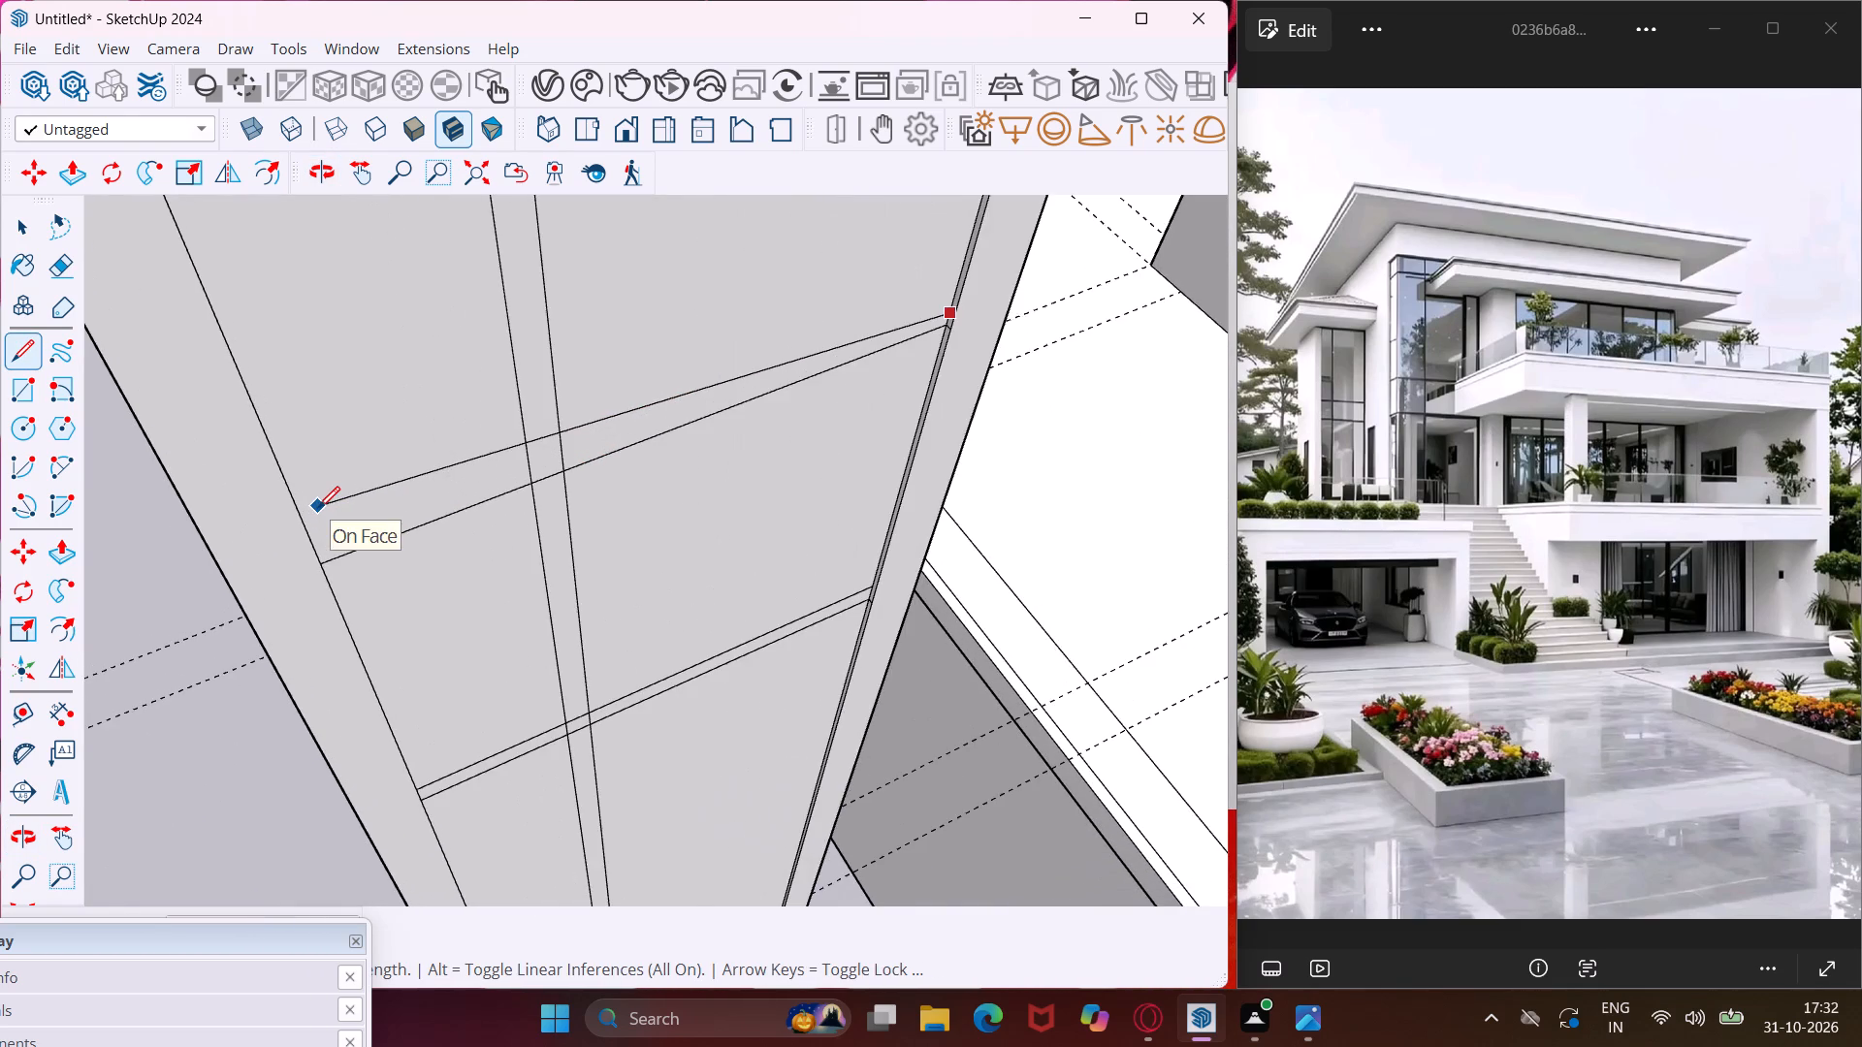
middle_drag(318, 508, 166, 506)
scroll(287, 439, up, 7)
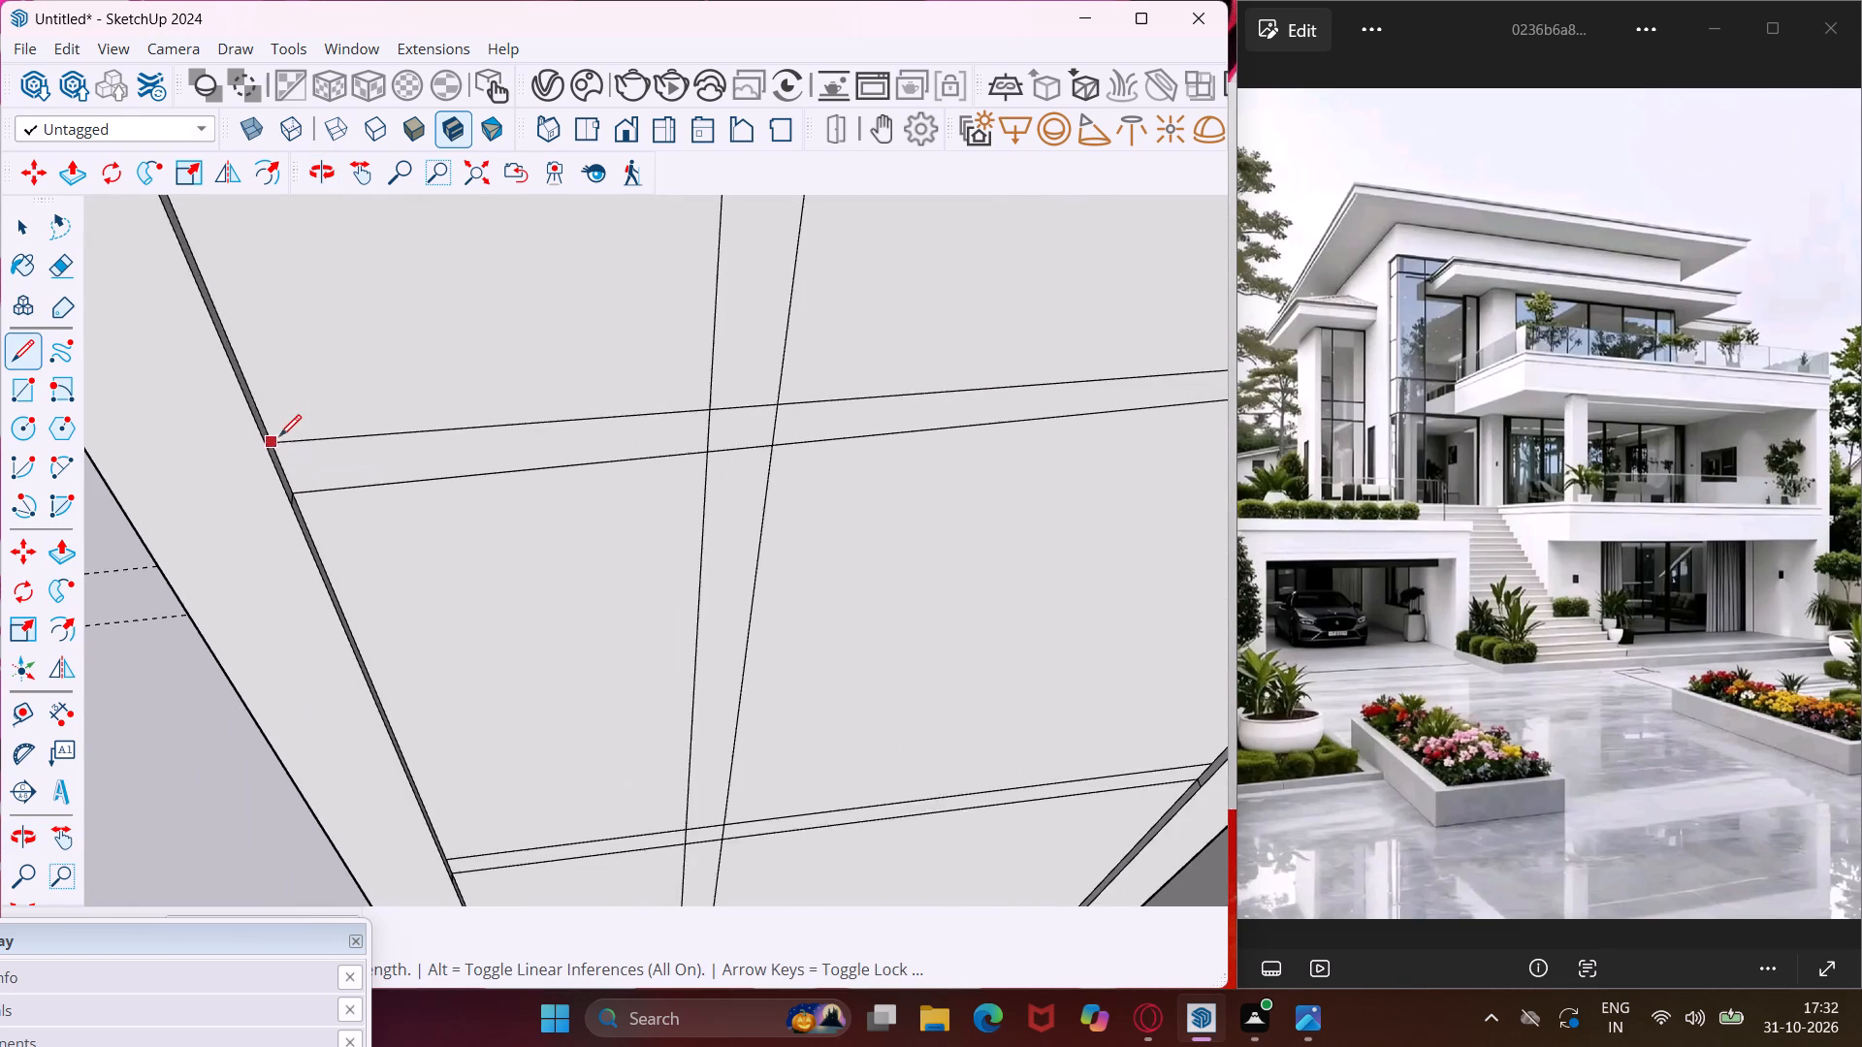
middle_drag(276, 436, 170, 435)
scroll(236, 381, up, 3)
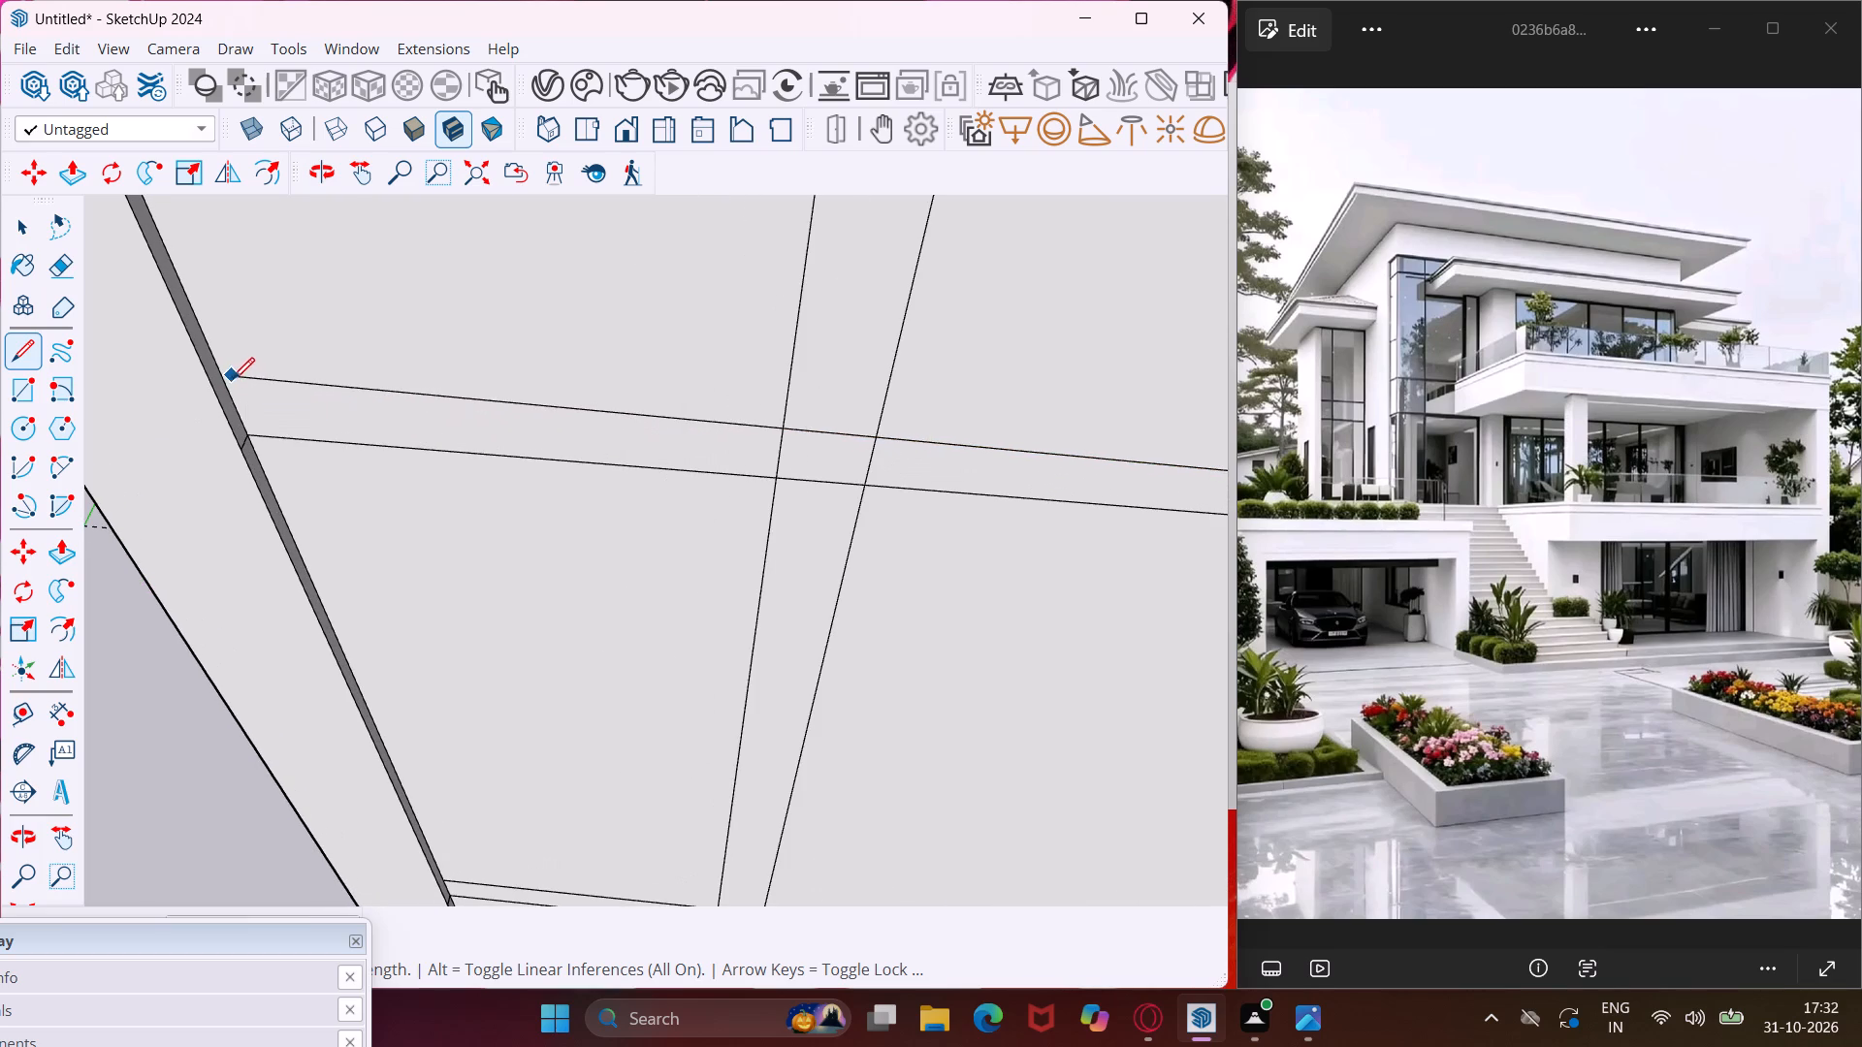
click(236, 400)
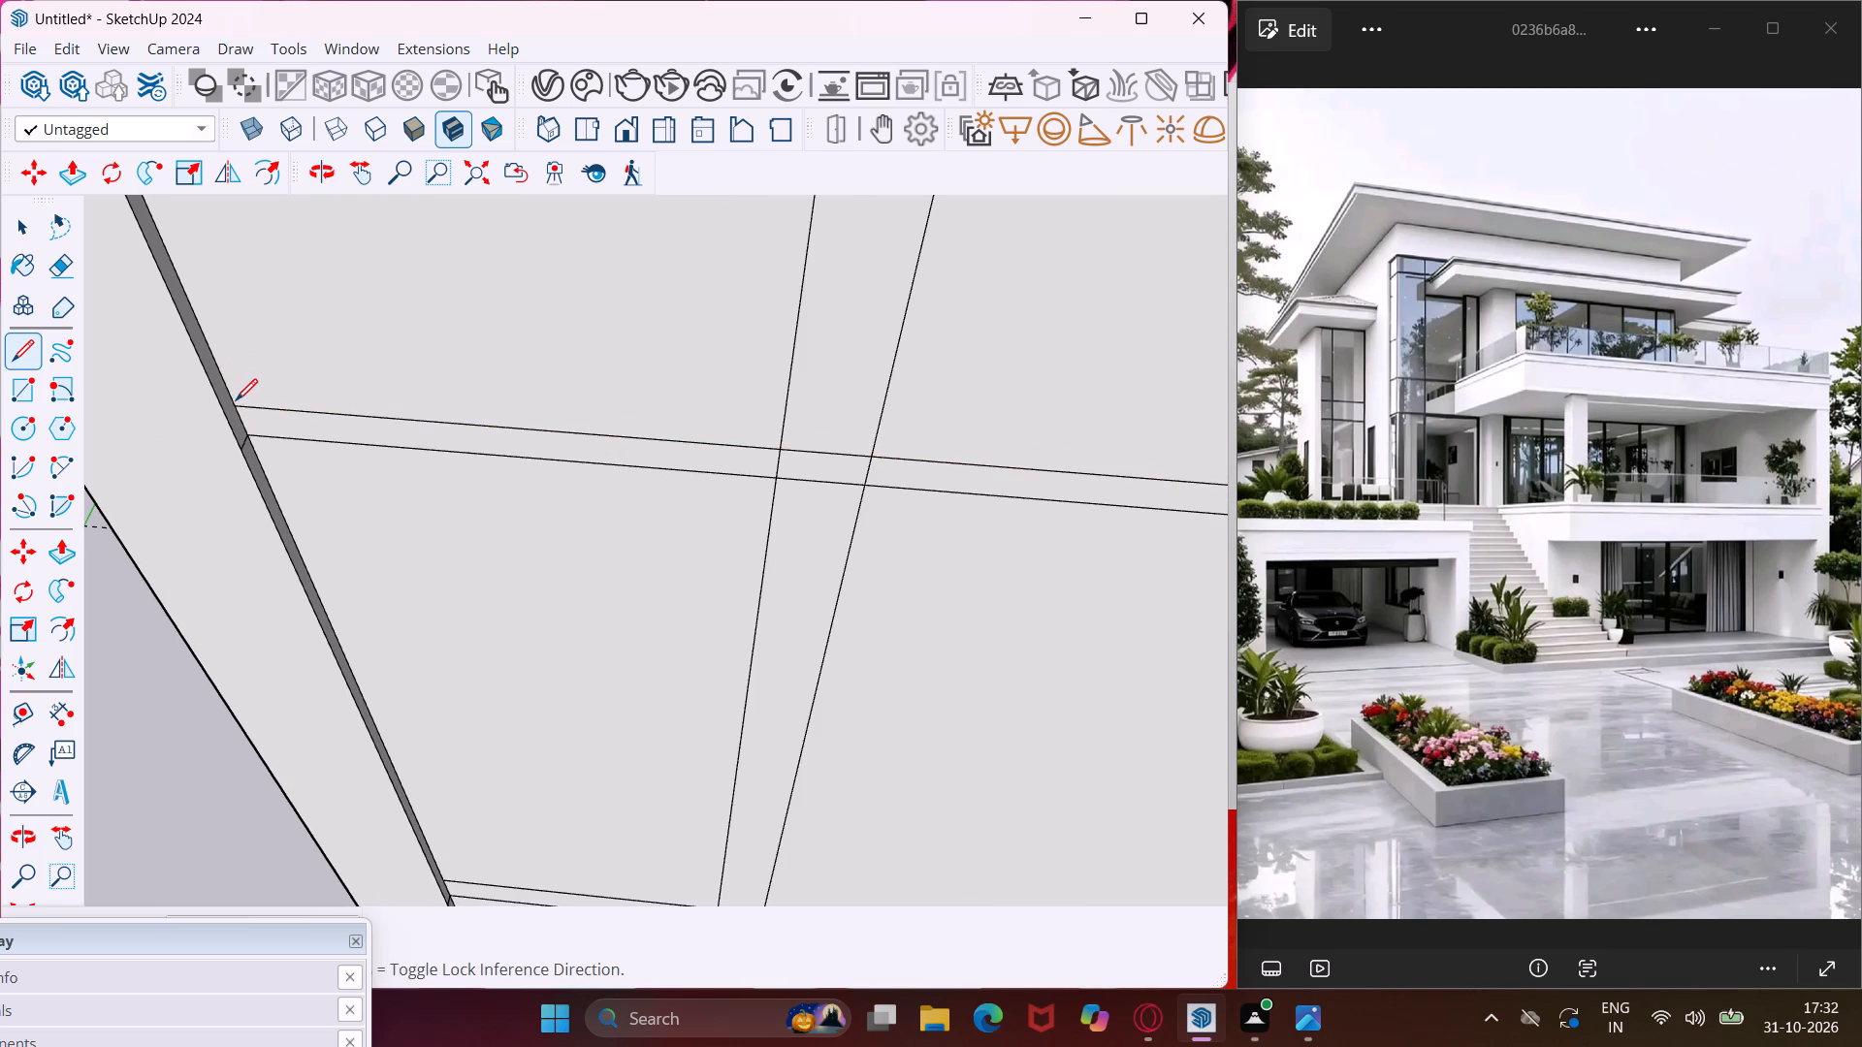
Extrude the upper crossbar's strips, its crossing with the mullion and the adjoining mullion segments slightly out from the panel face.
key(Escape)
key(space)
middle_drag(236, 400, 846, 265)
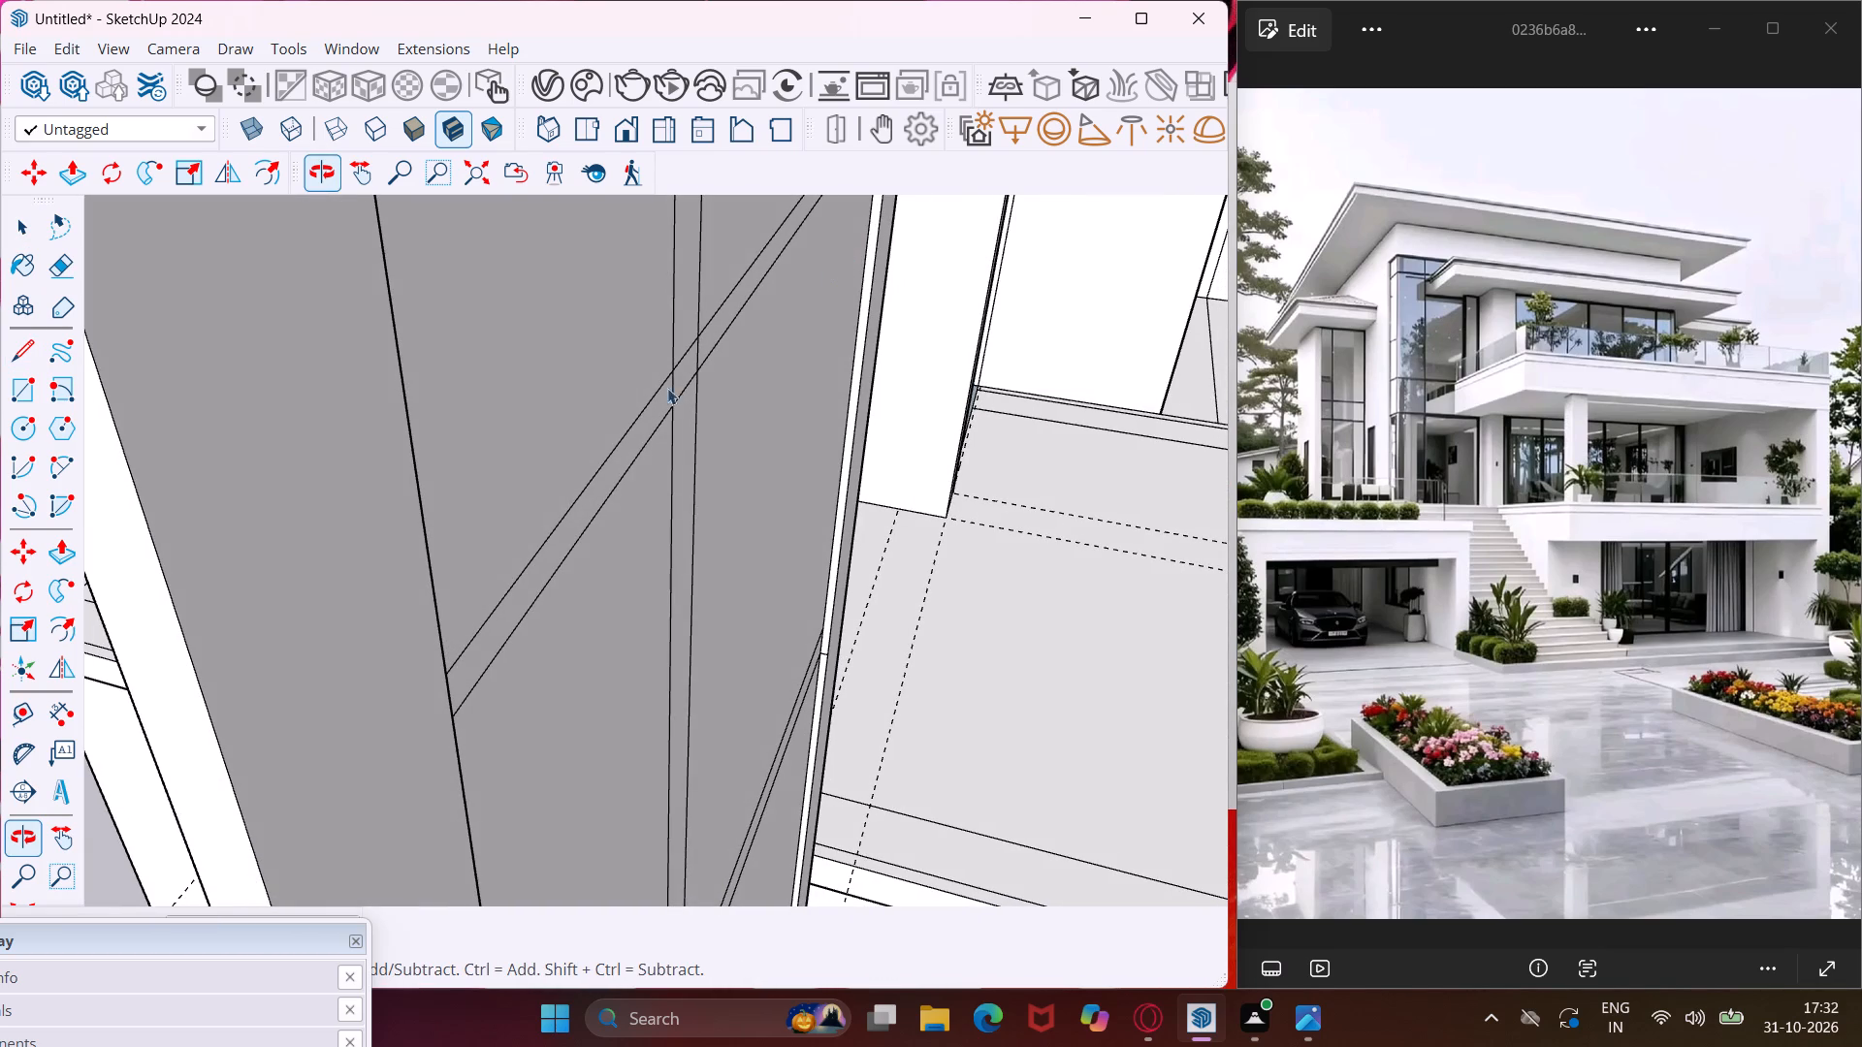
scroll(452, 660, up, 3)
click(457, 688)
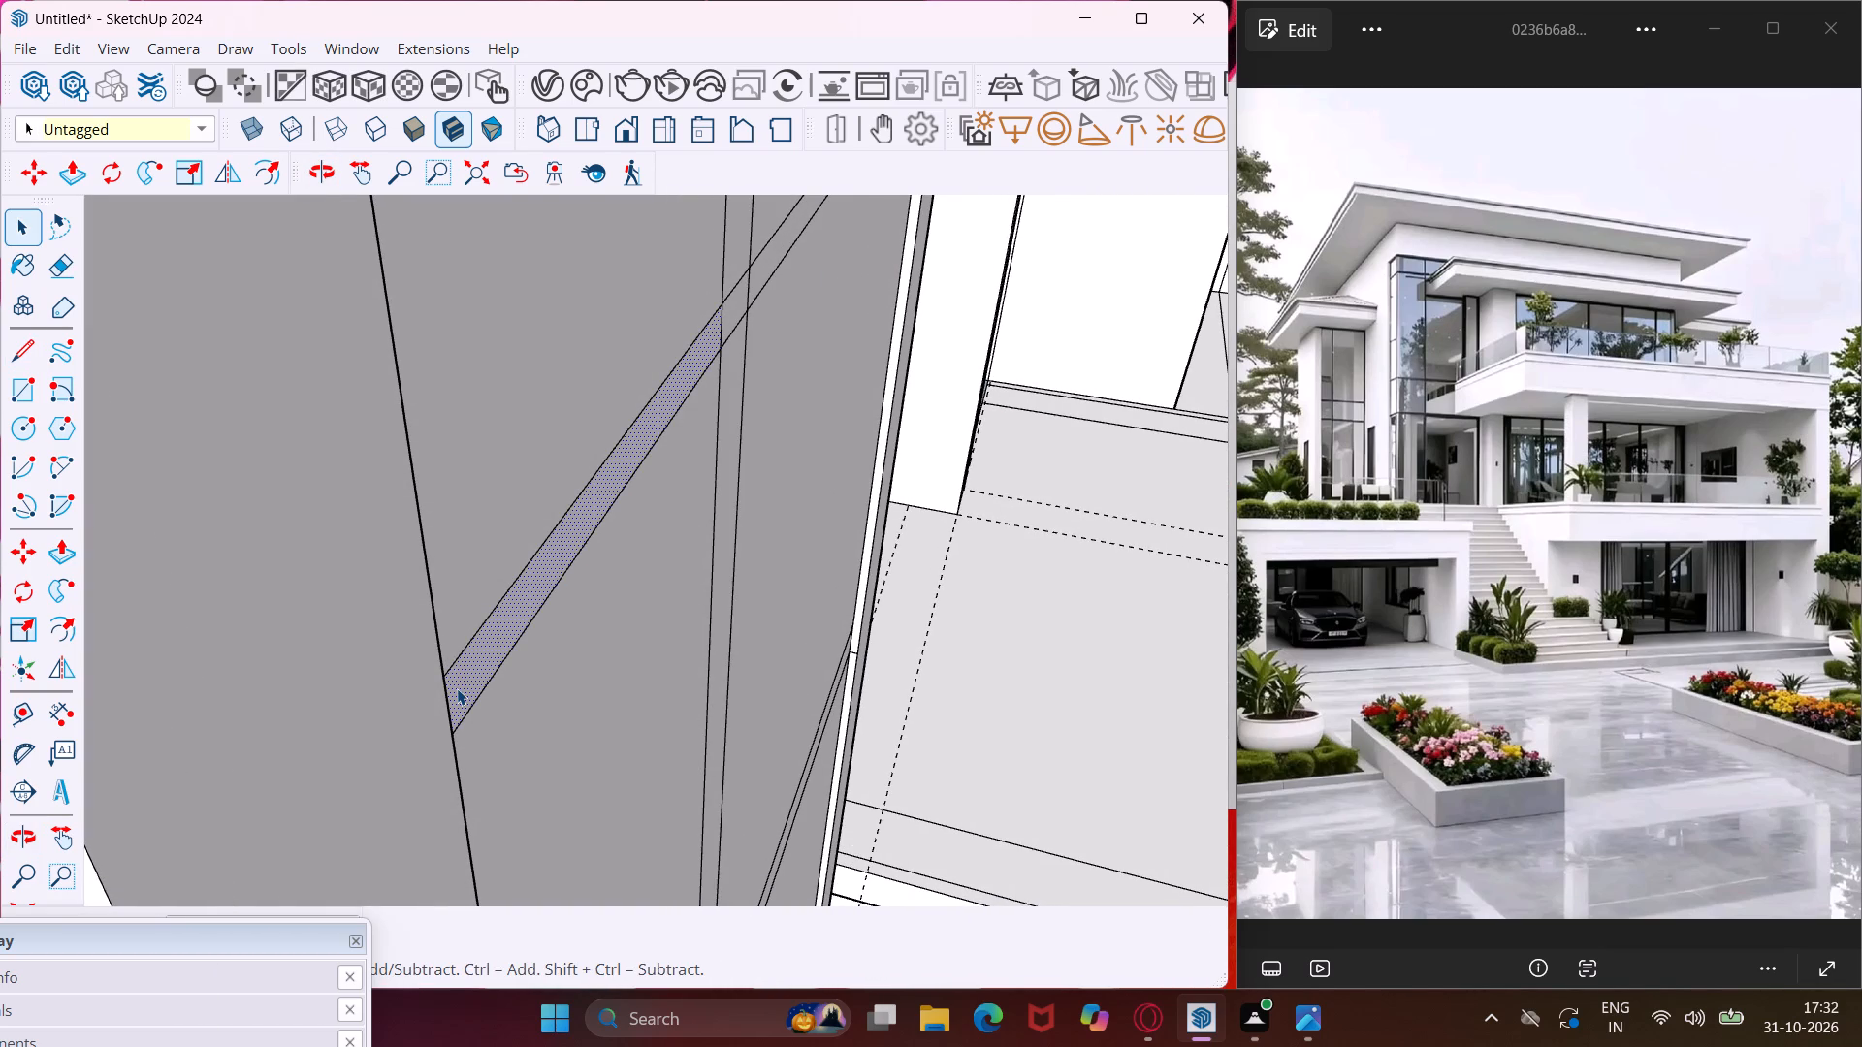
key(p)
click(457, 688)
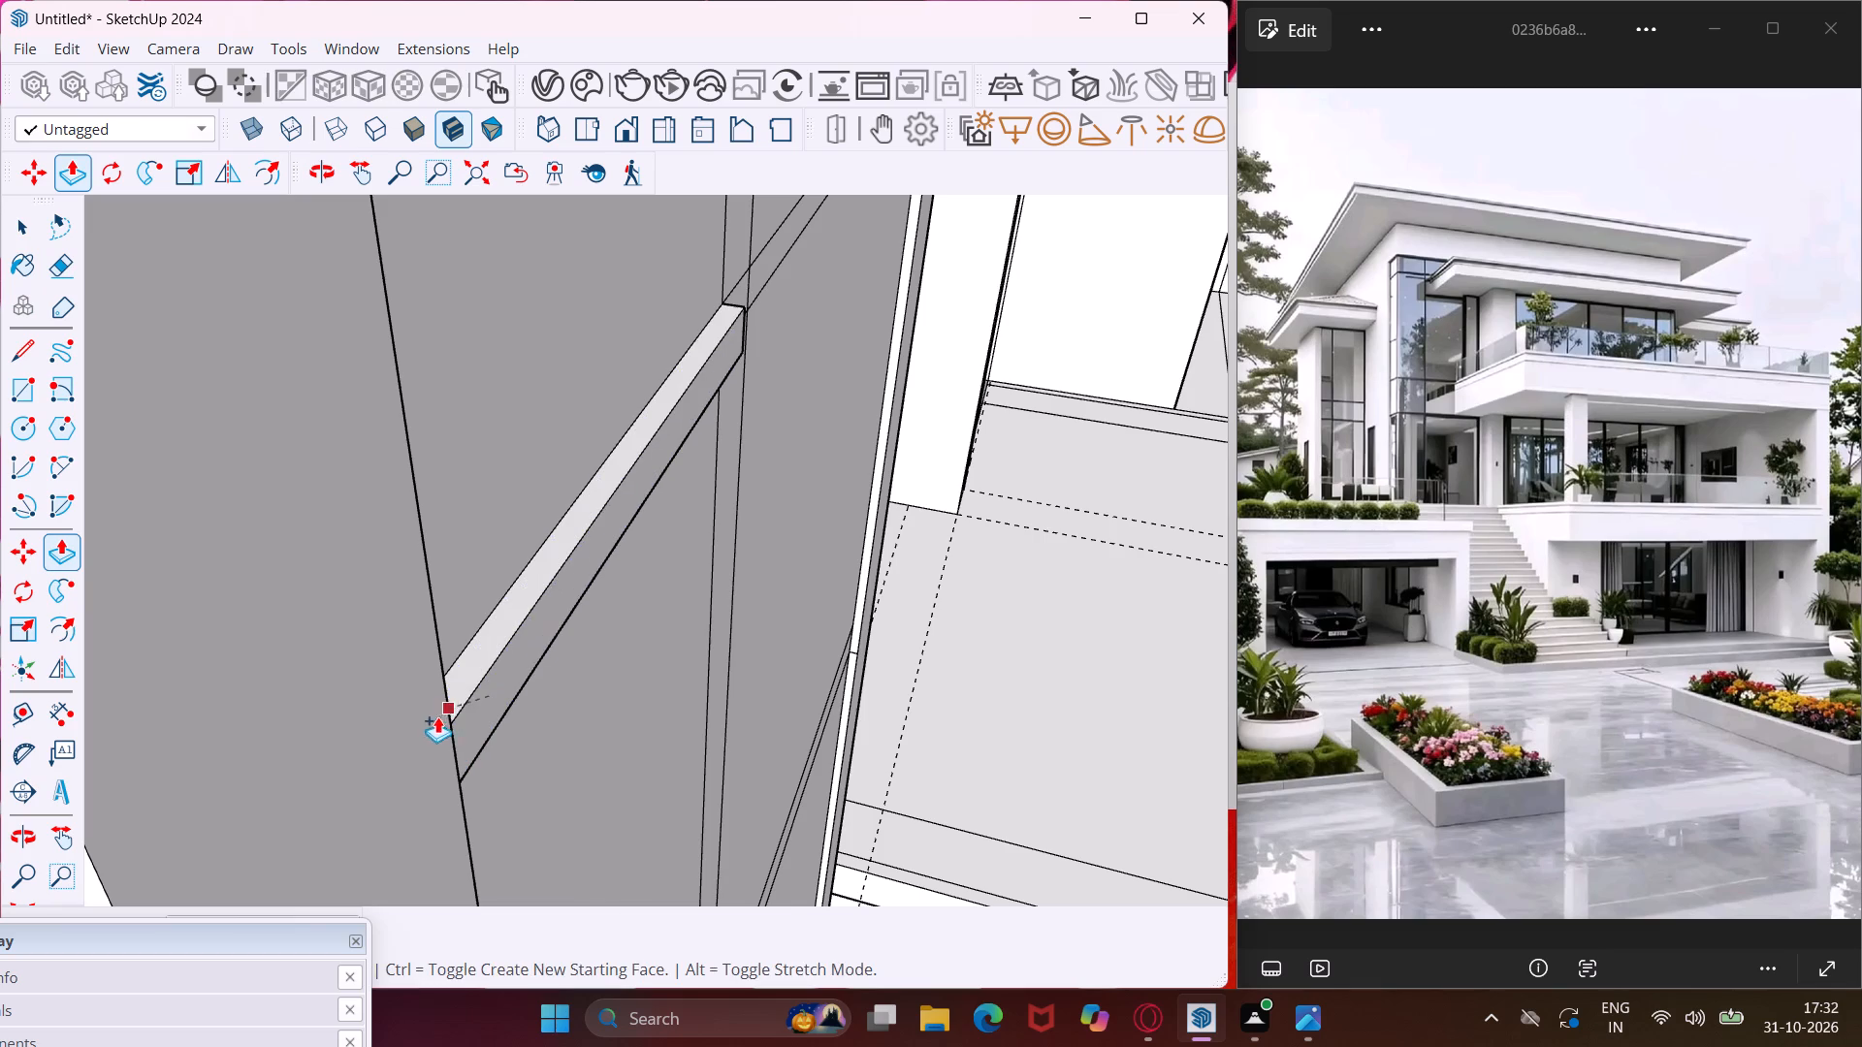
click(426, 724)
scroll(737, 261, up, 8)
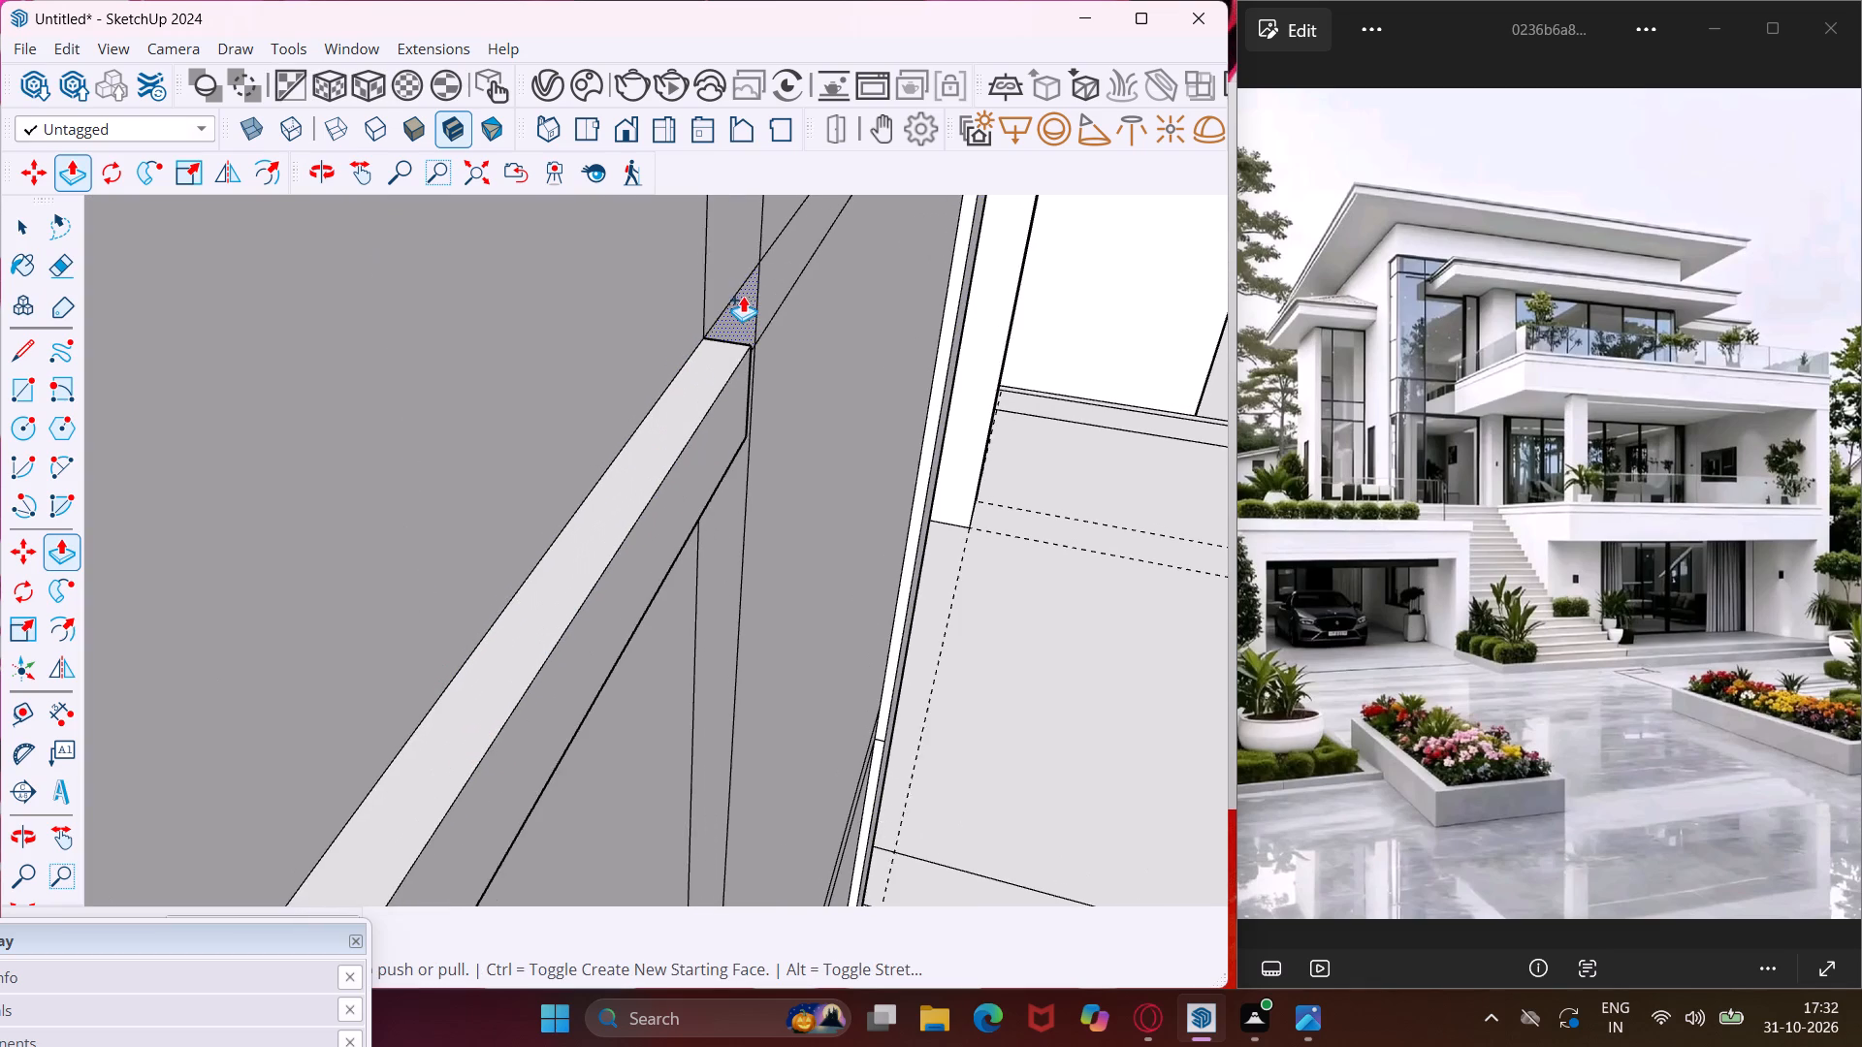
double_click(741, 317)
double_click(705, 292)
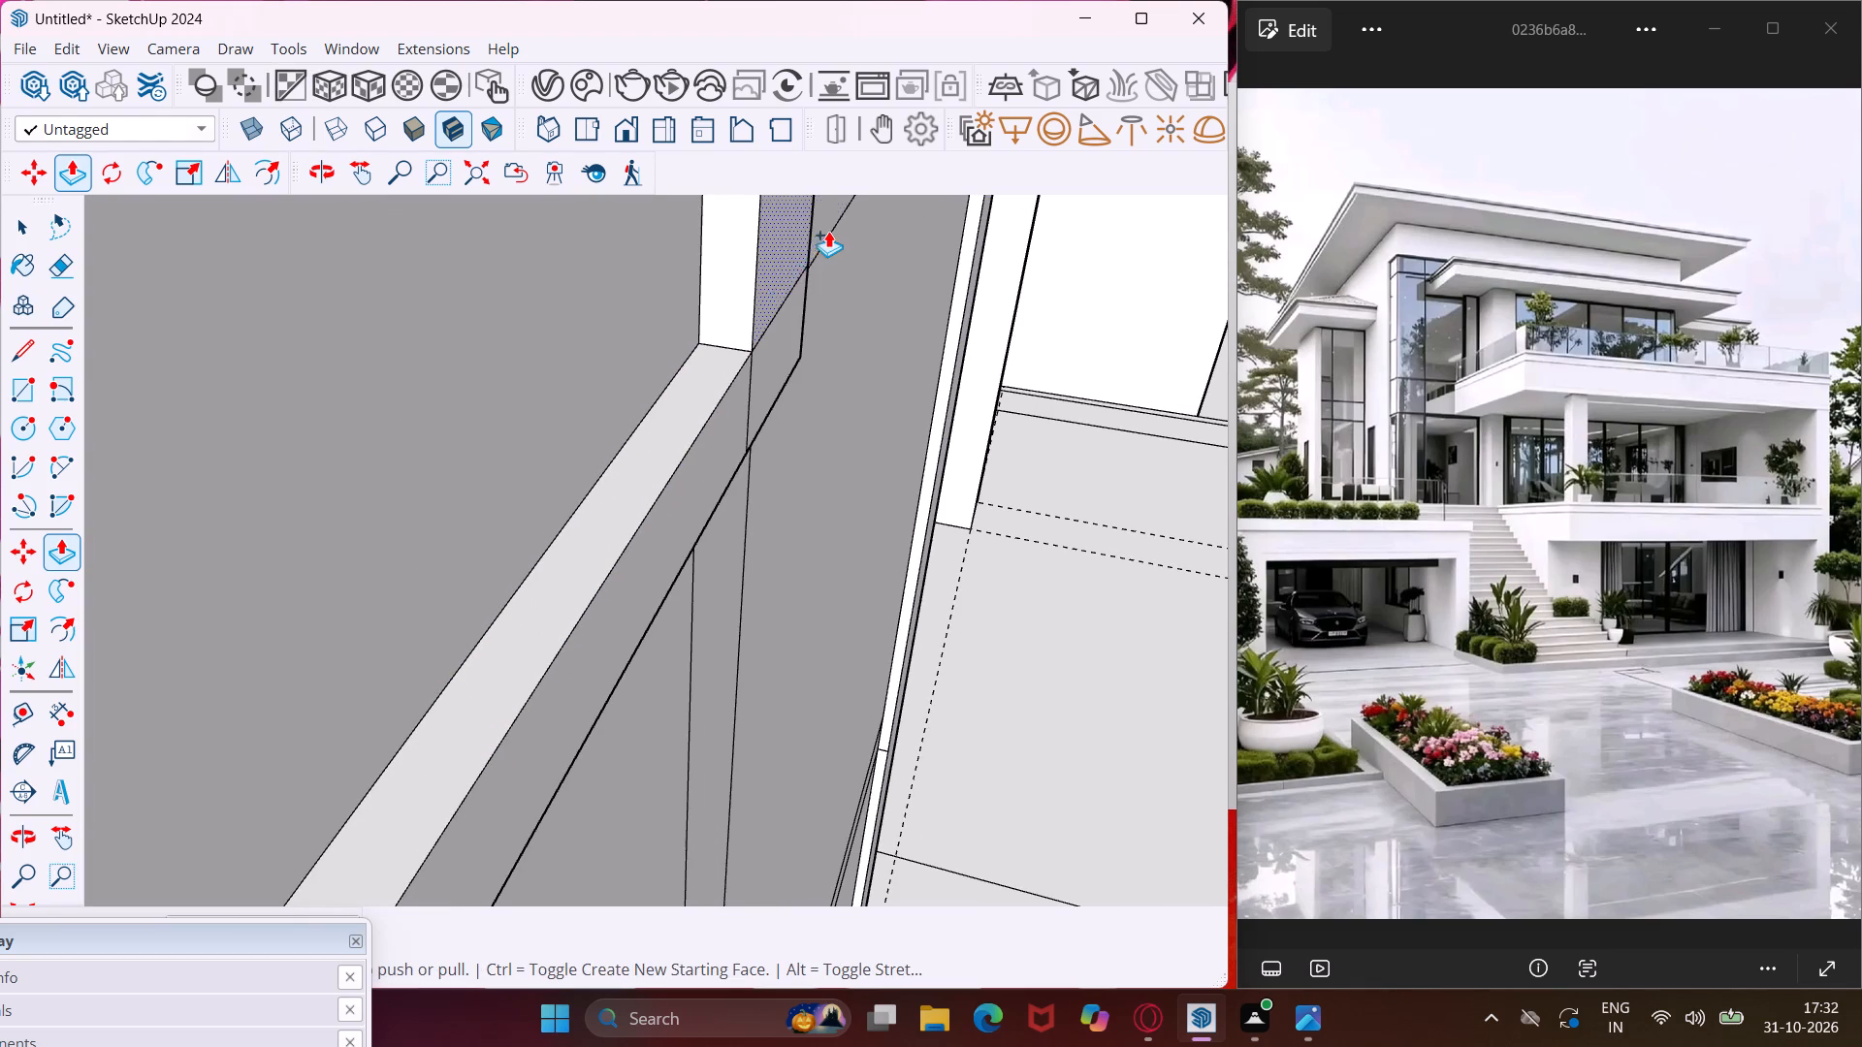
double_click(827, 223)
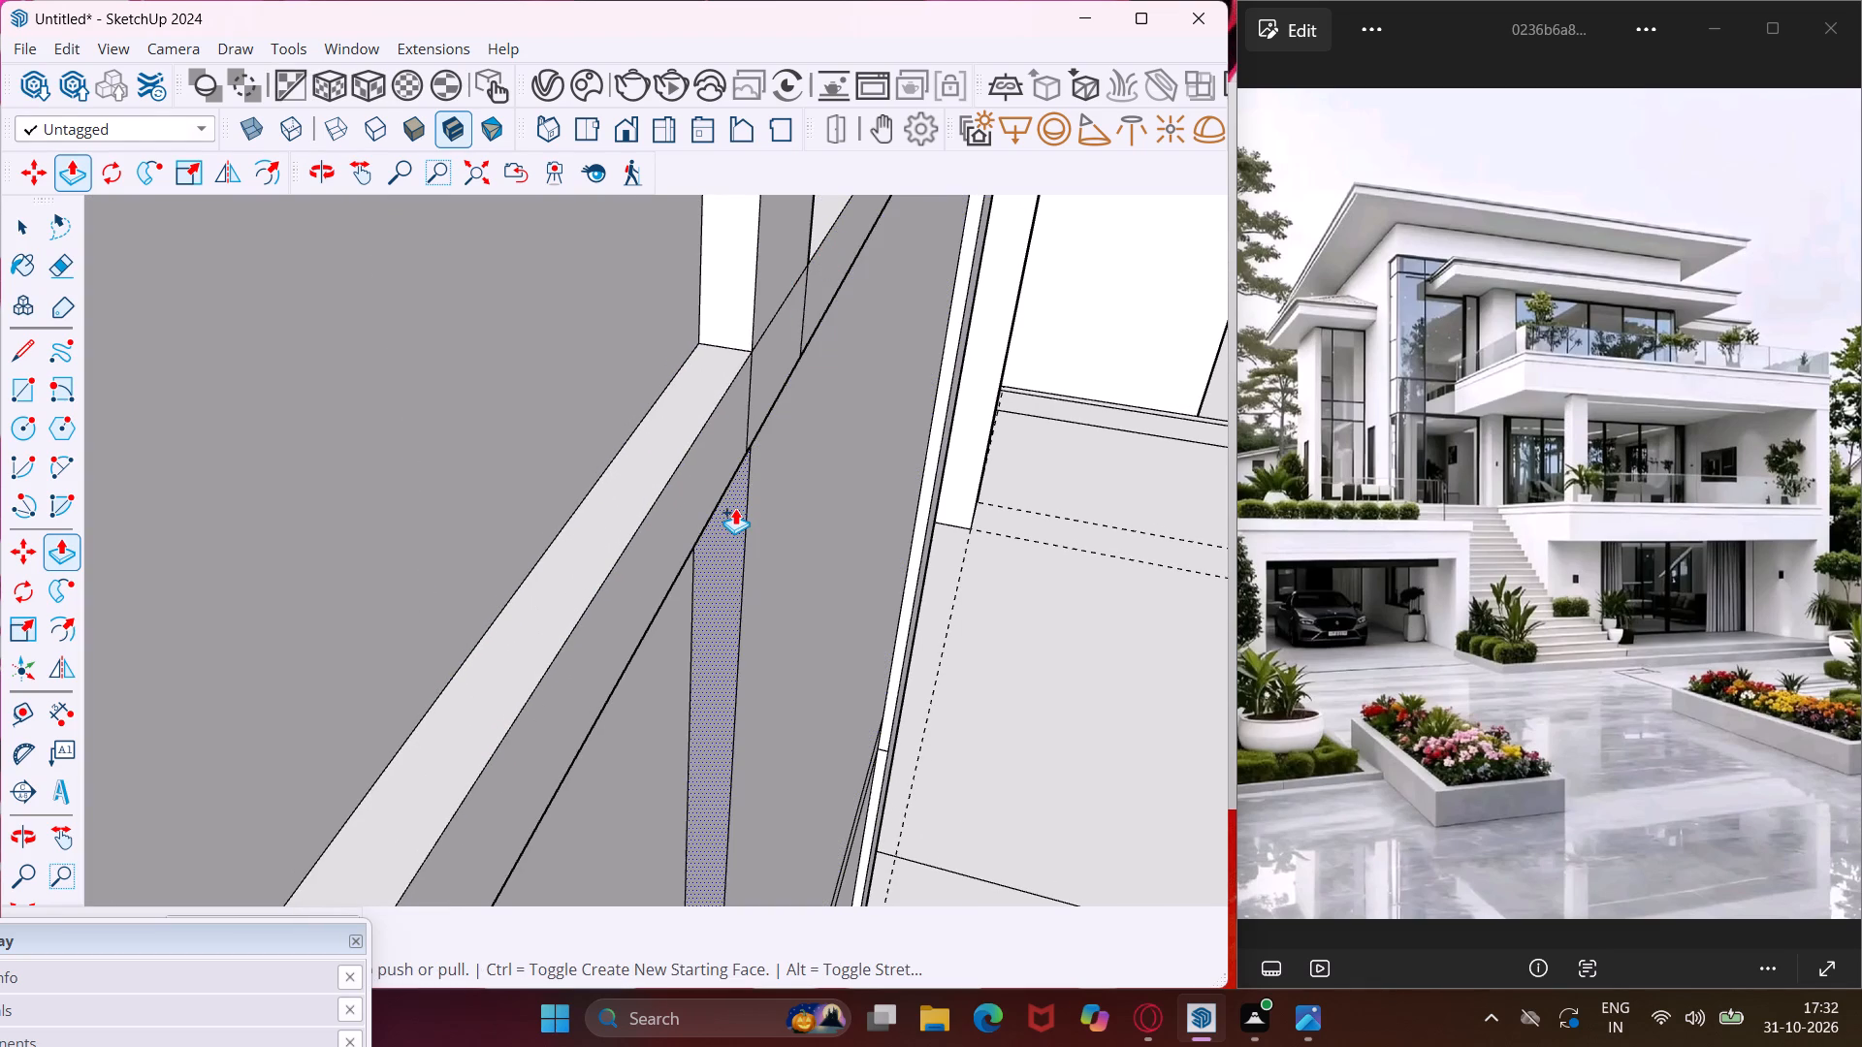
double_click(735, 508)
Apply the same extrusion to the lower crossbar's crossing, its strips on both sides and the mullion segment below it.
scroll(703, 392, down, 7)
scroll(703, 386, down, 17)
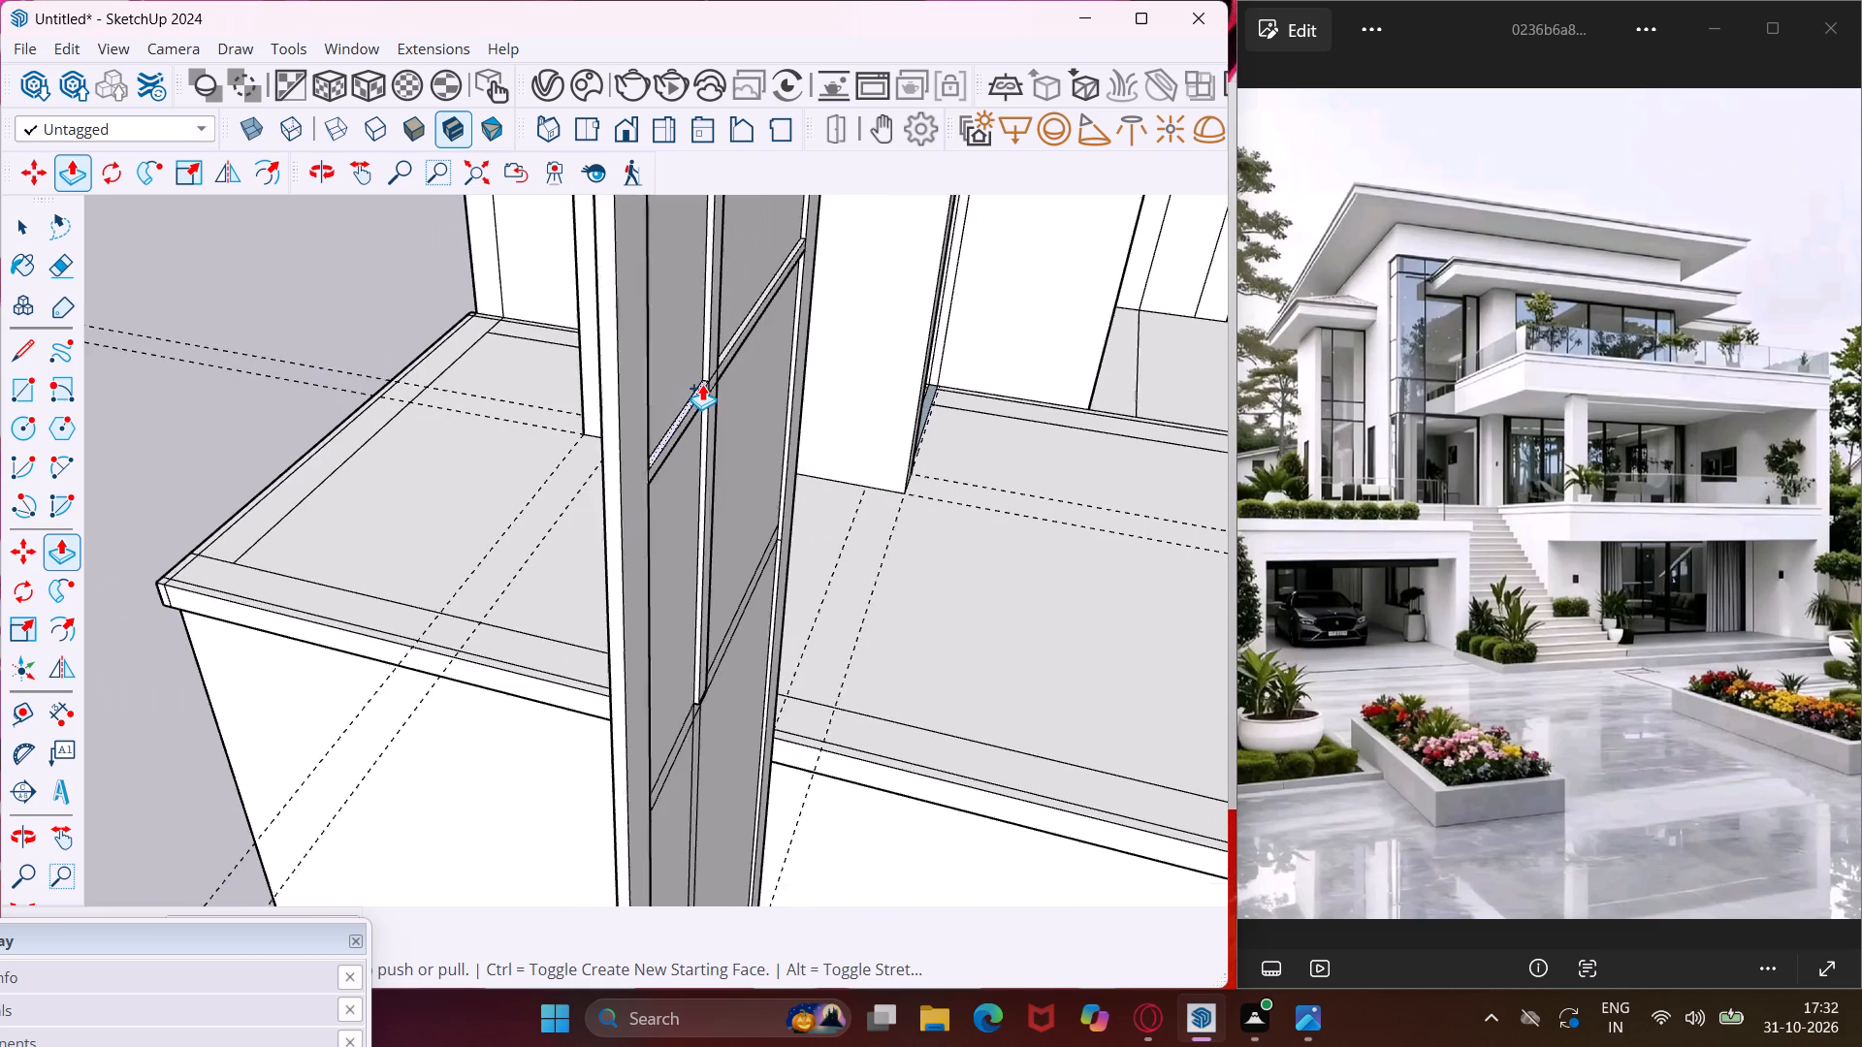
scroll(702, 384, down, 3)
scroll(686, 638, up, 15)
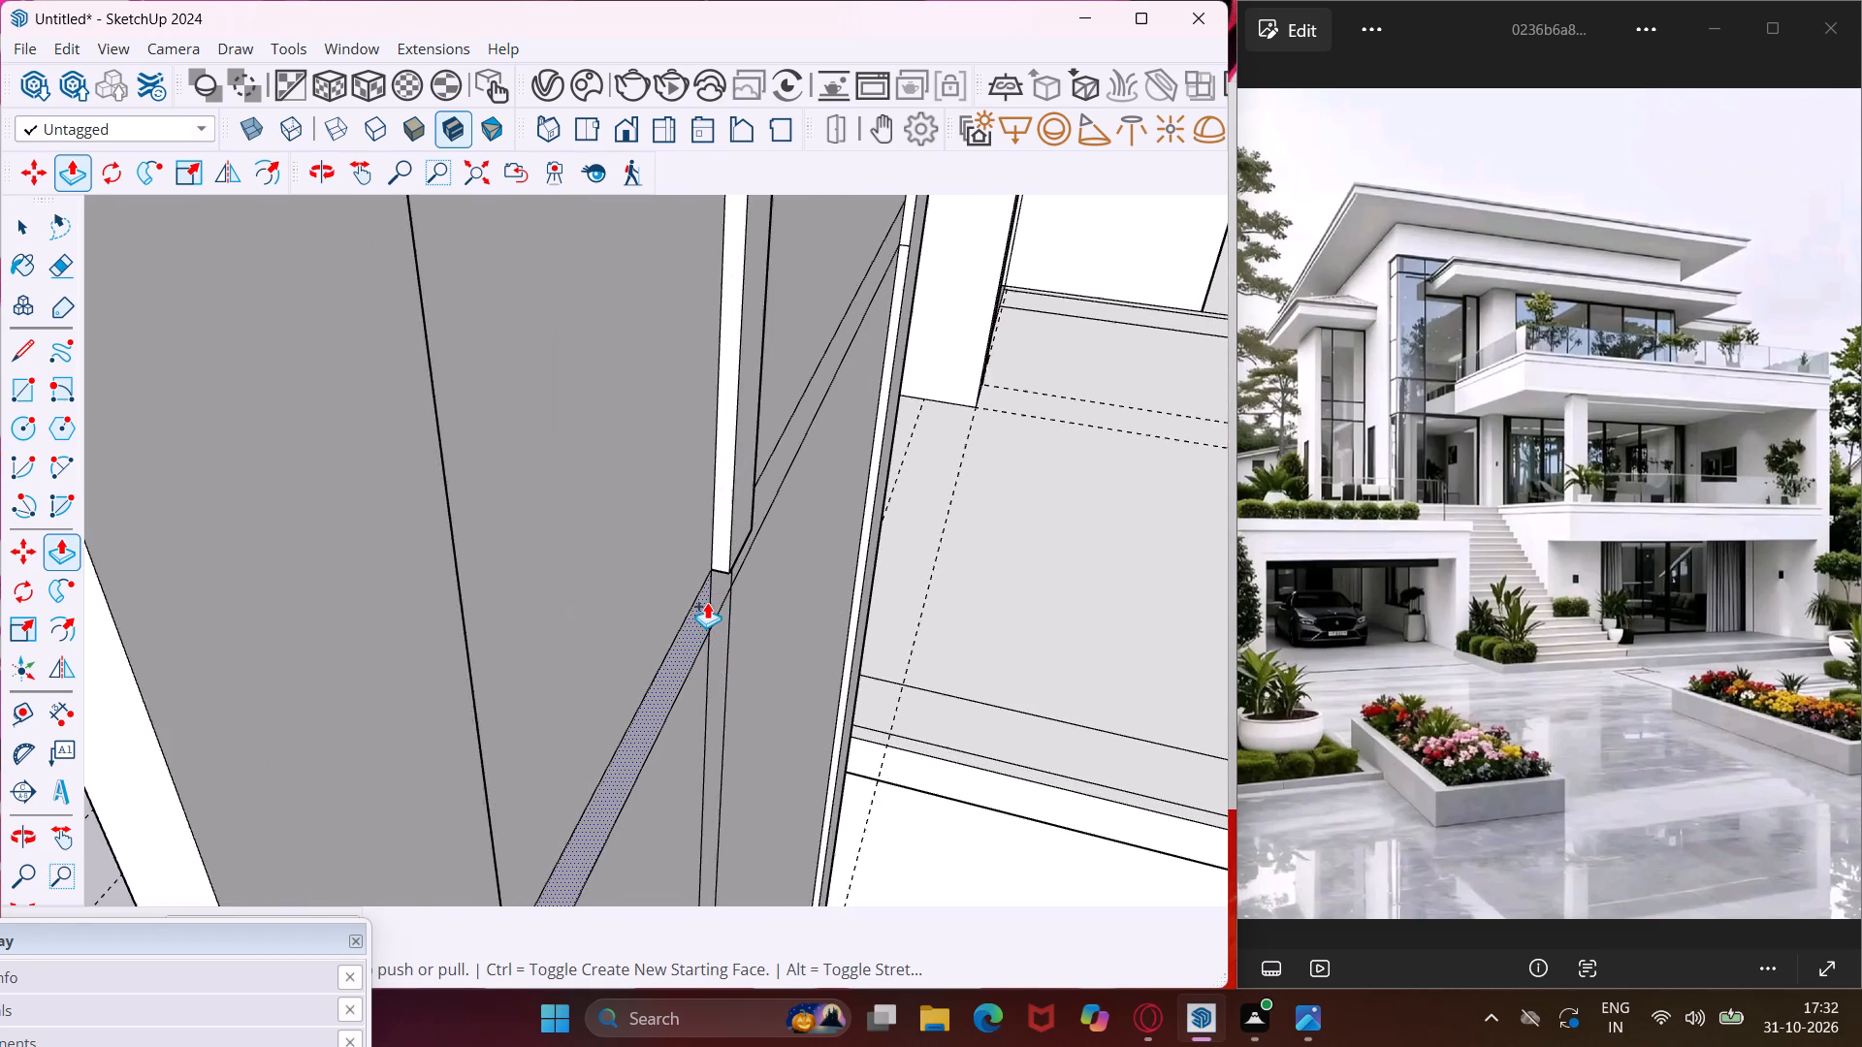
scroll(707, 602, up, 5)
double_click(719, 579)
double_click(695, 622)
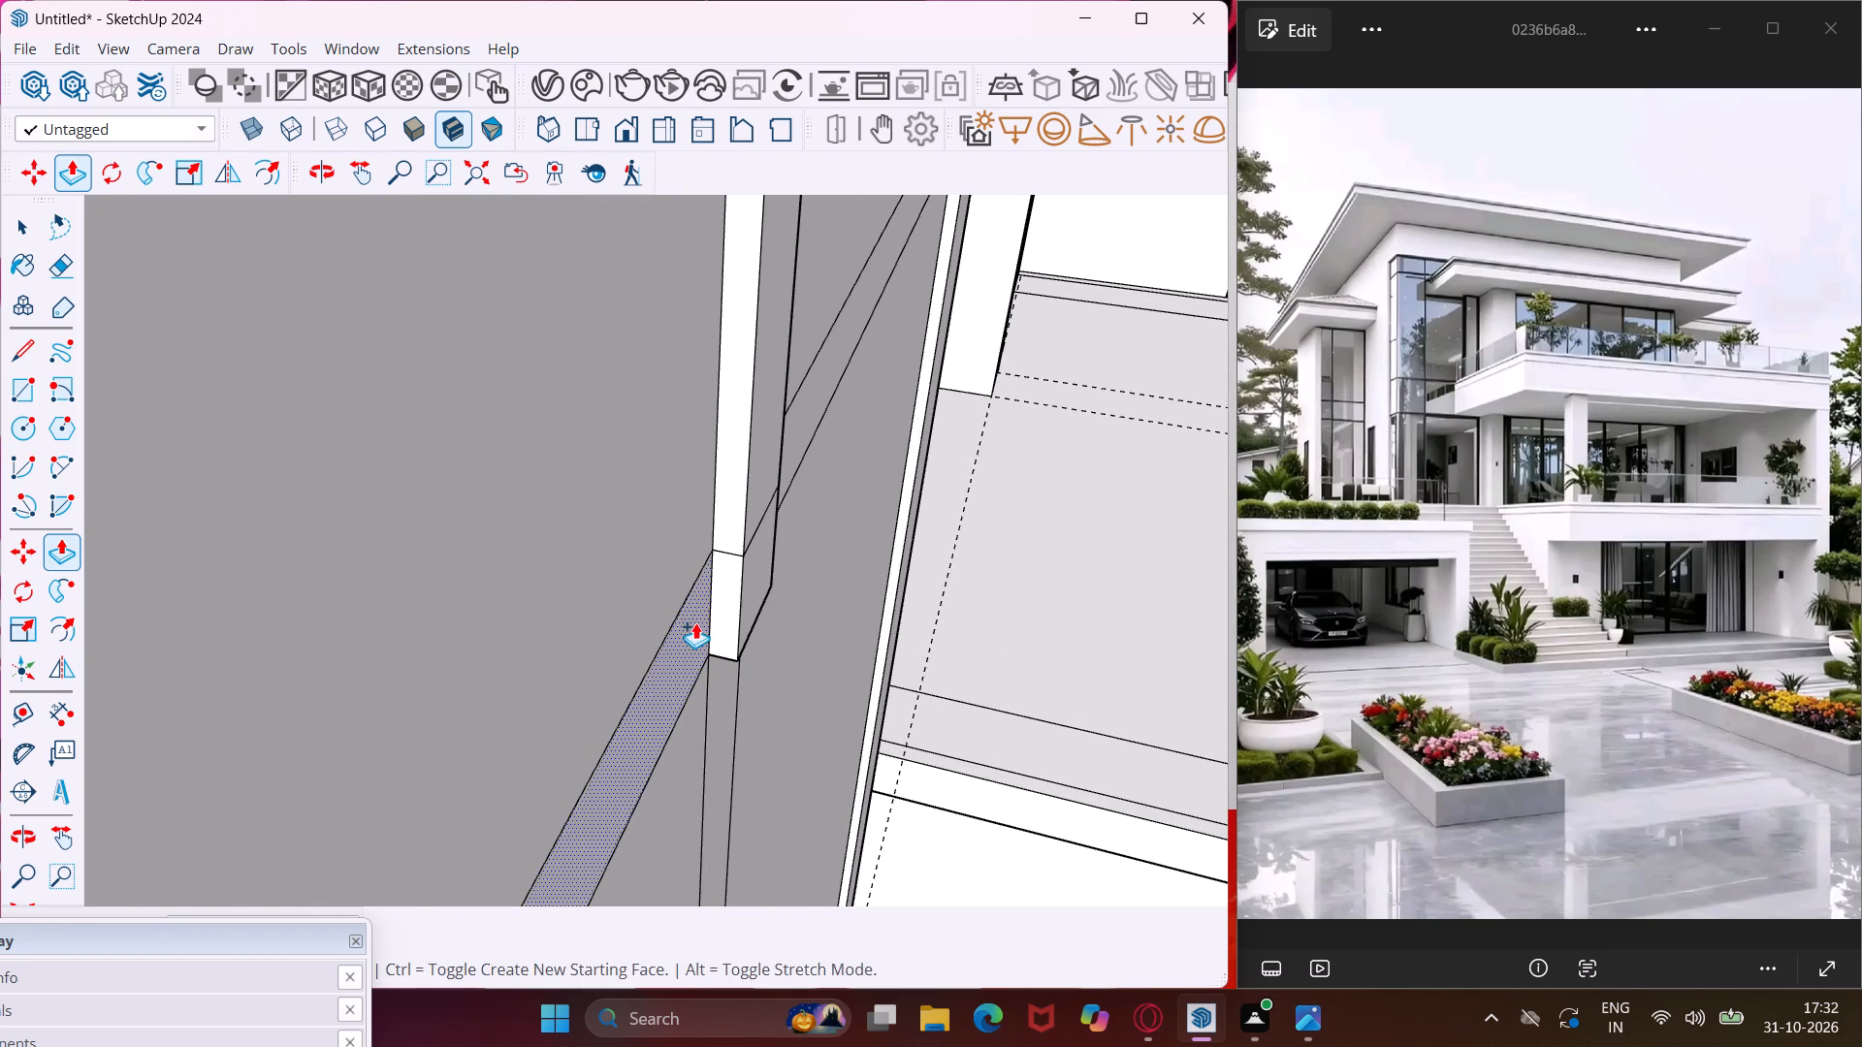
double_click(798, 446)
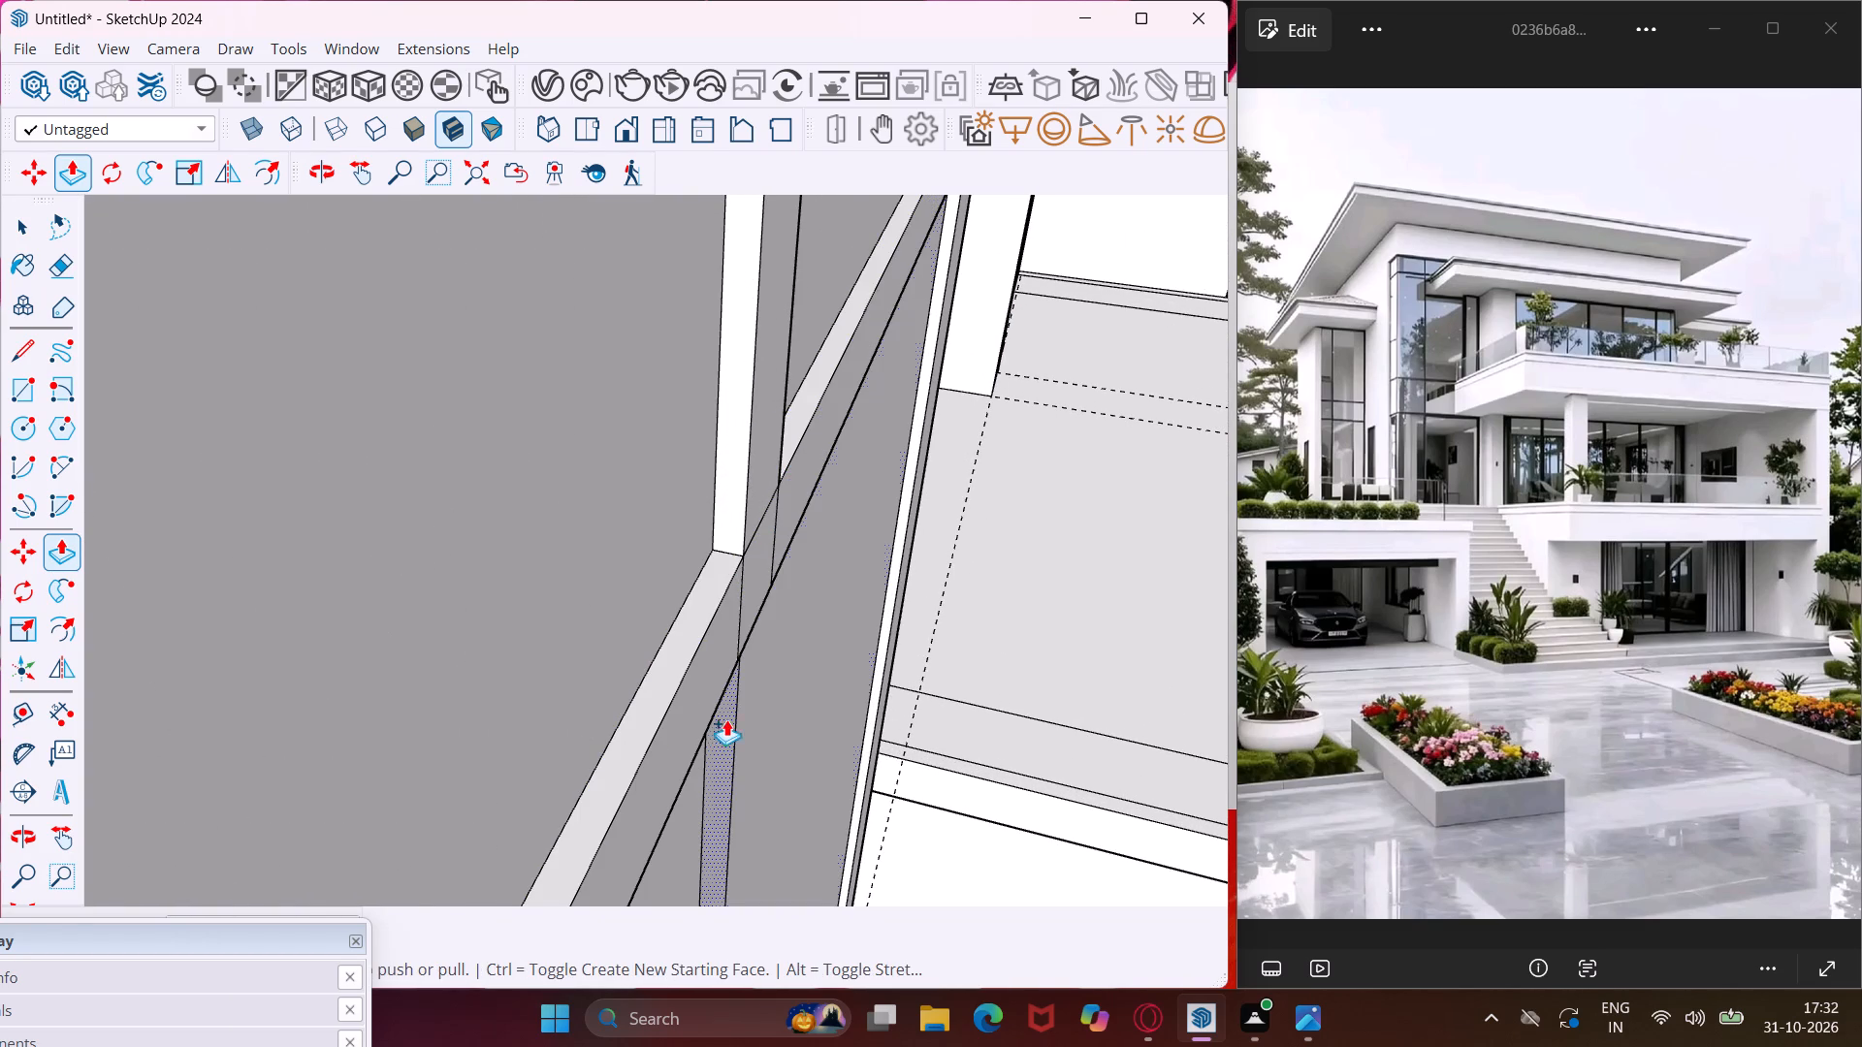
double_click(718, 724)
Push/Pull the outer frame's front face through to the rear with a new starting face, thickening the whole frame backward.
scroll(701, 581, down, 13)
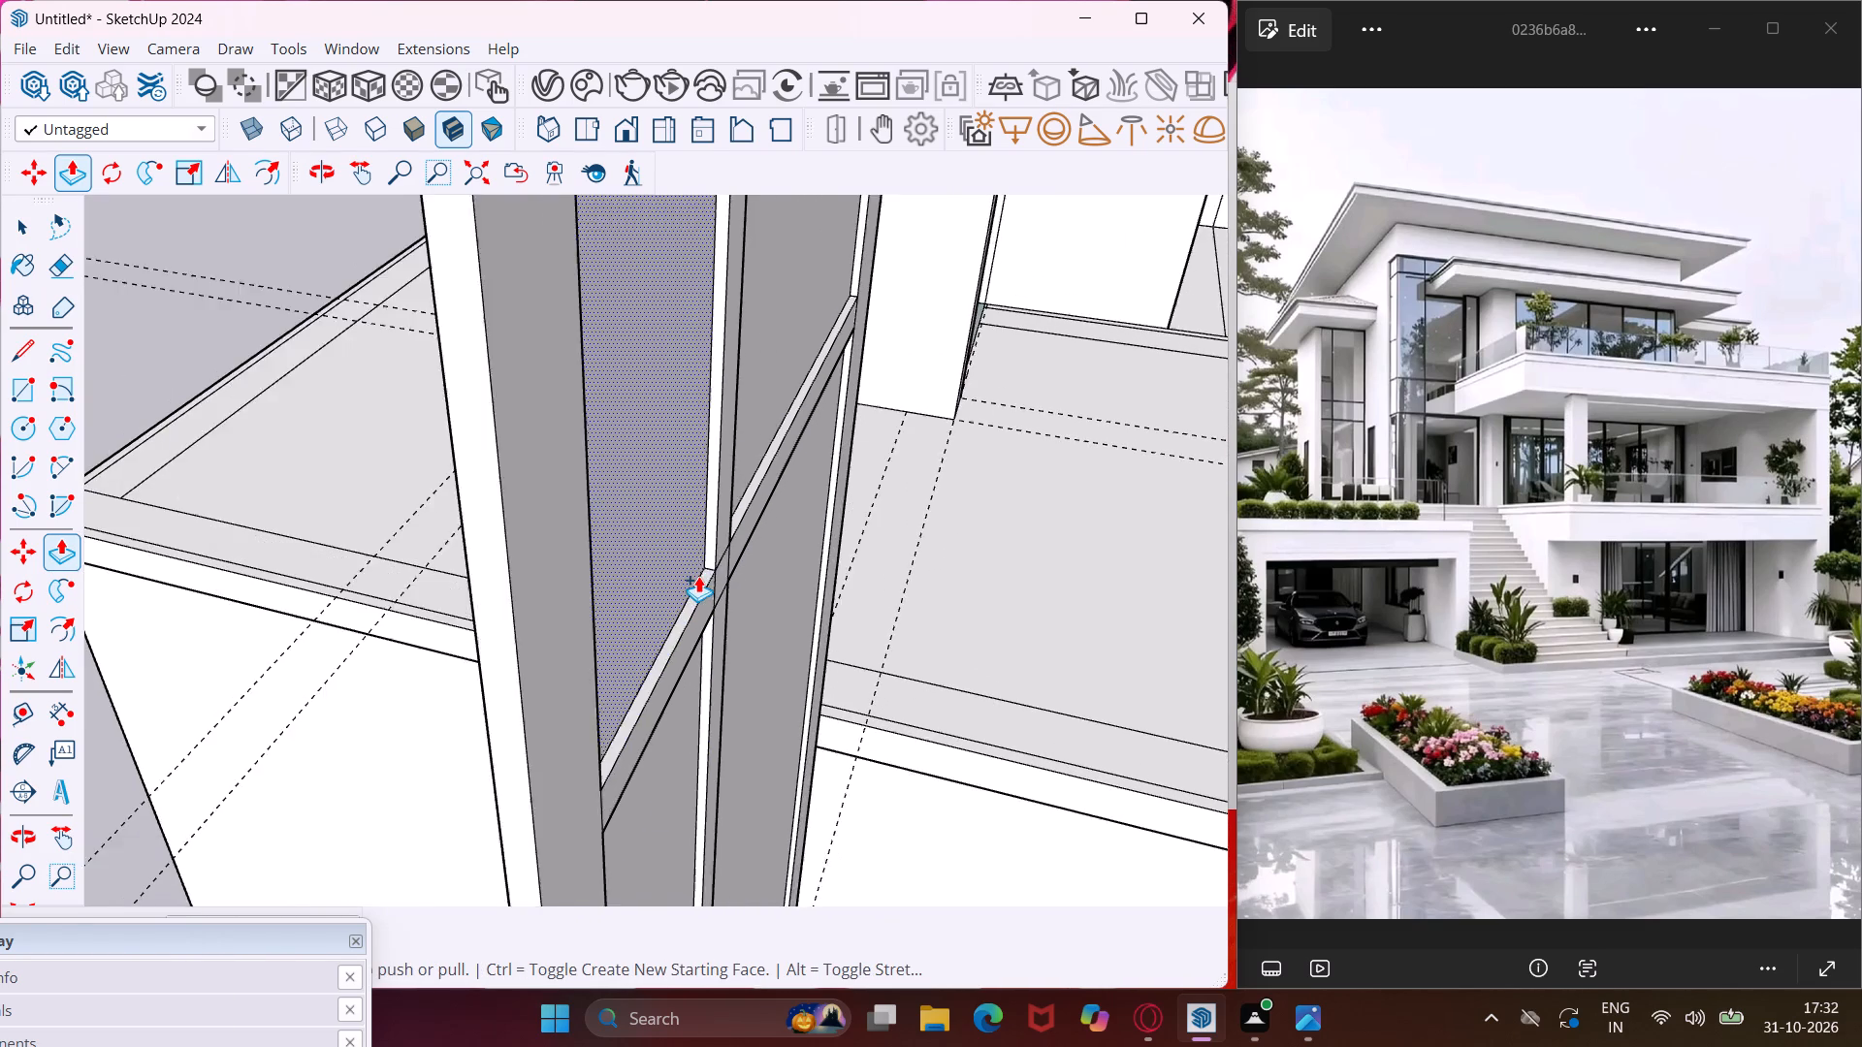
scroll(698, 574, down, 19)
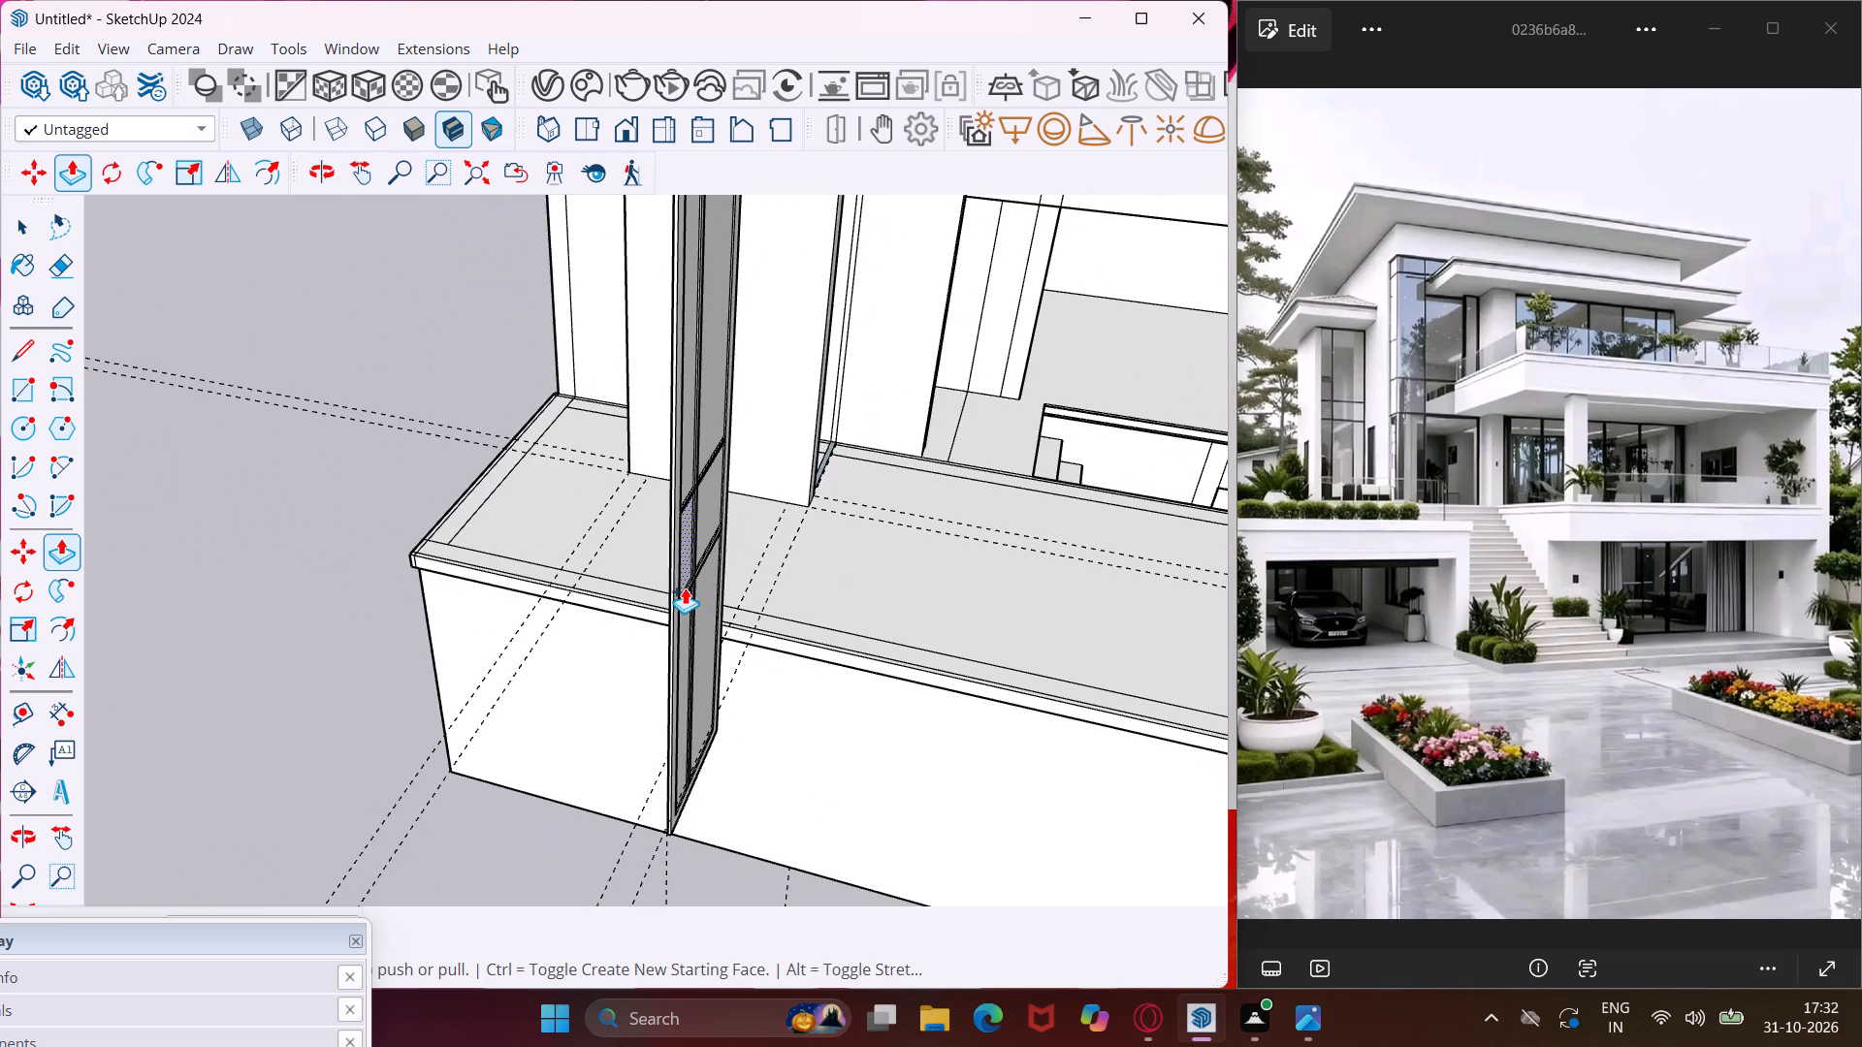
middle_drag(685, 587, 789, 653)
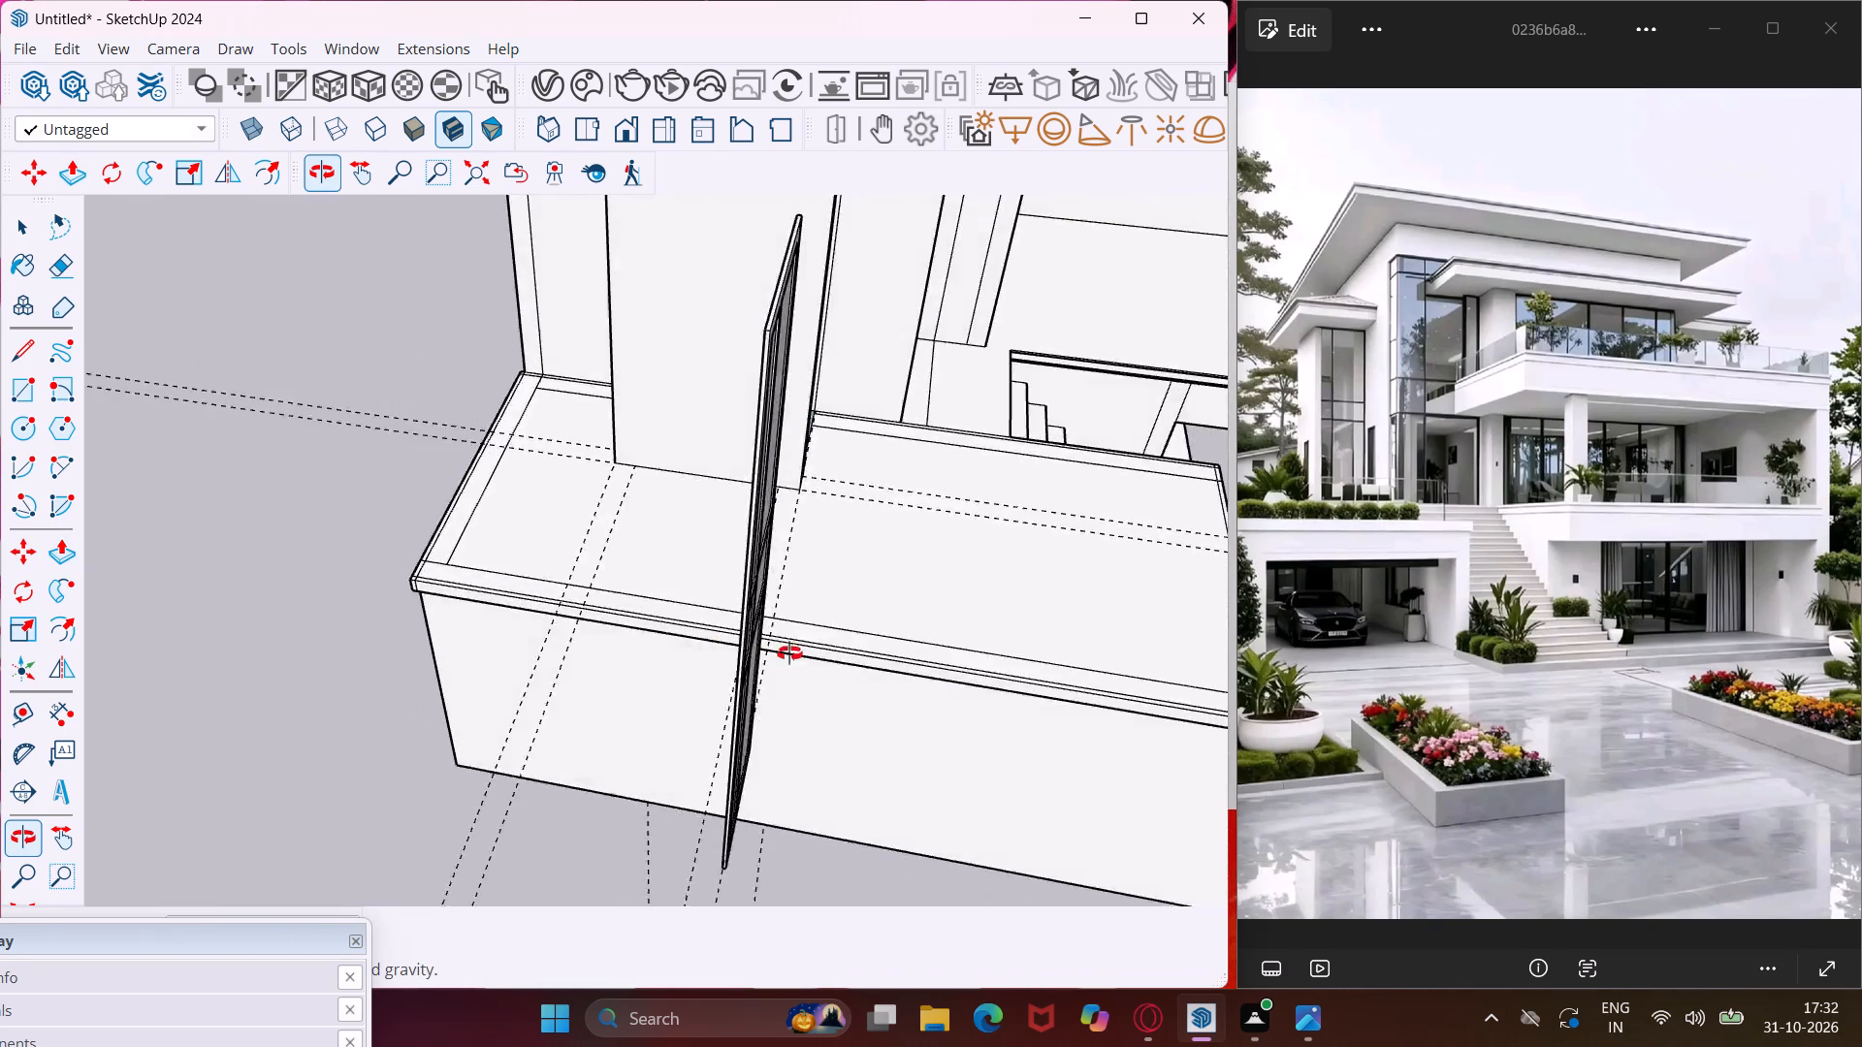
middle_drag(789, 653, 992, 659)
scroll(433, 736, down, 12)
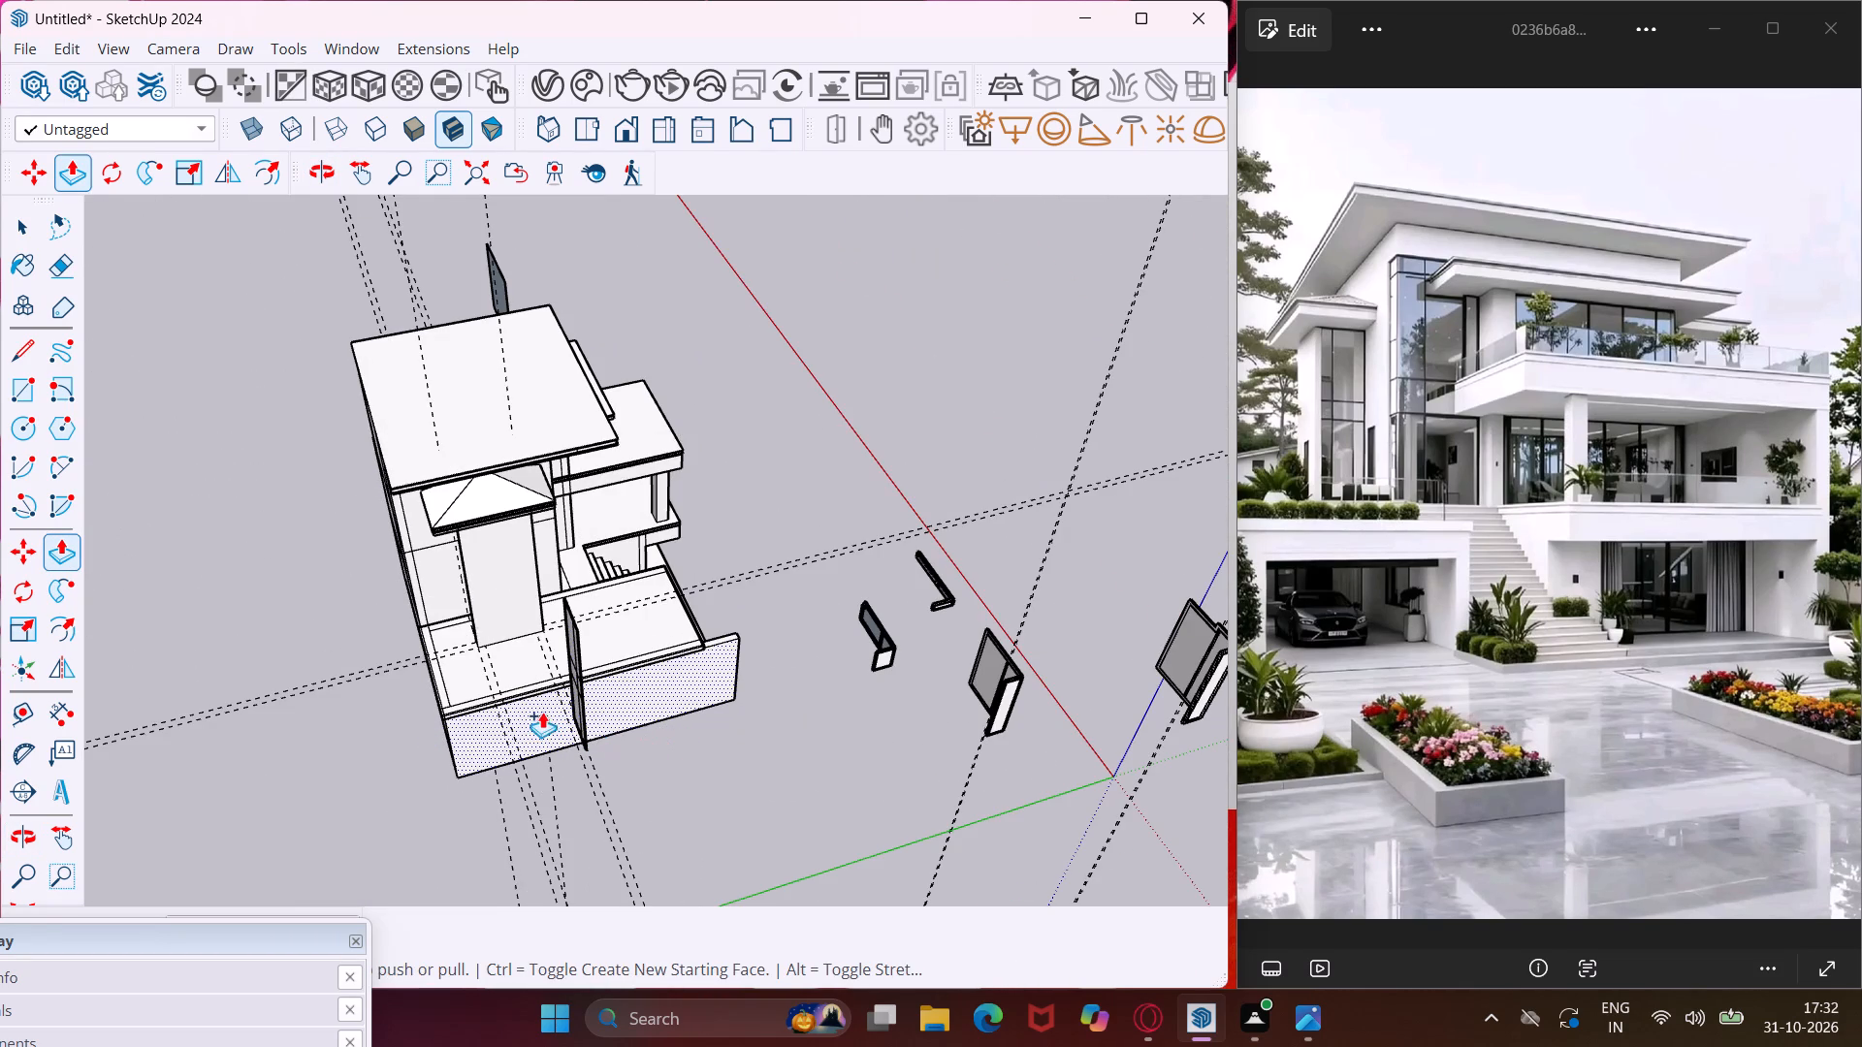
scroll(533, 669, up, 11)
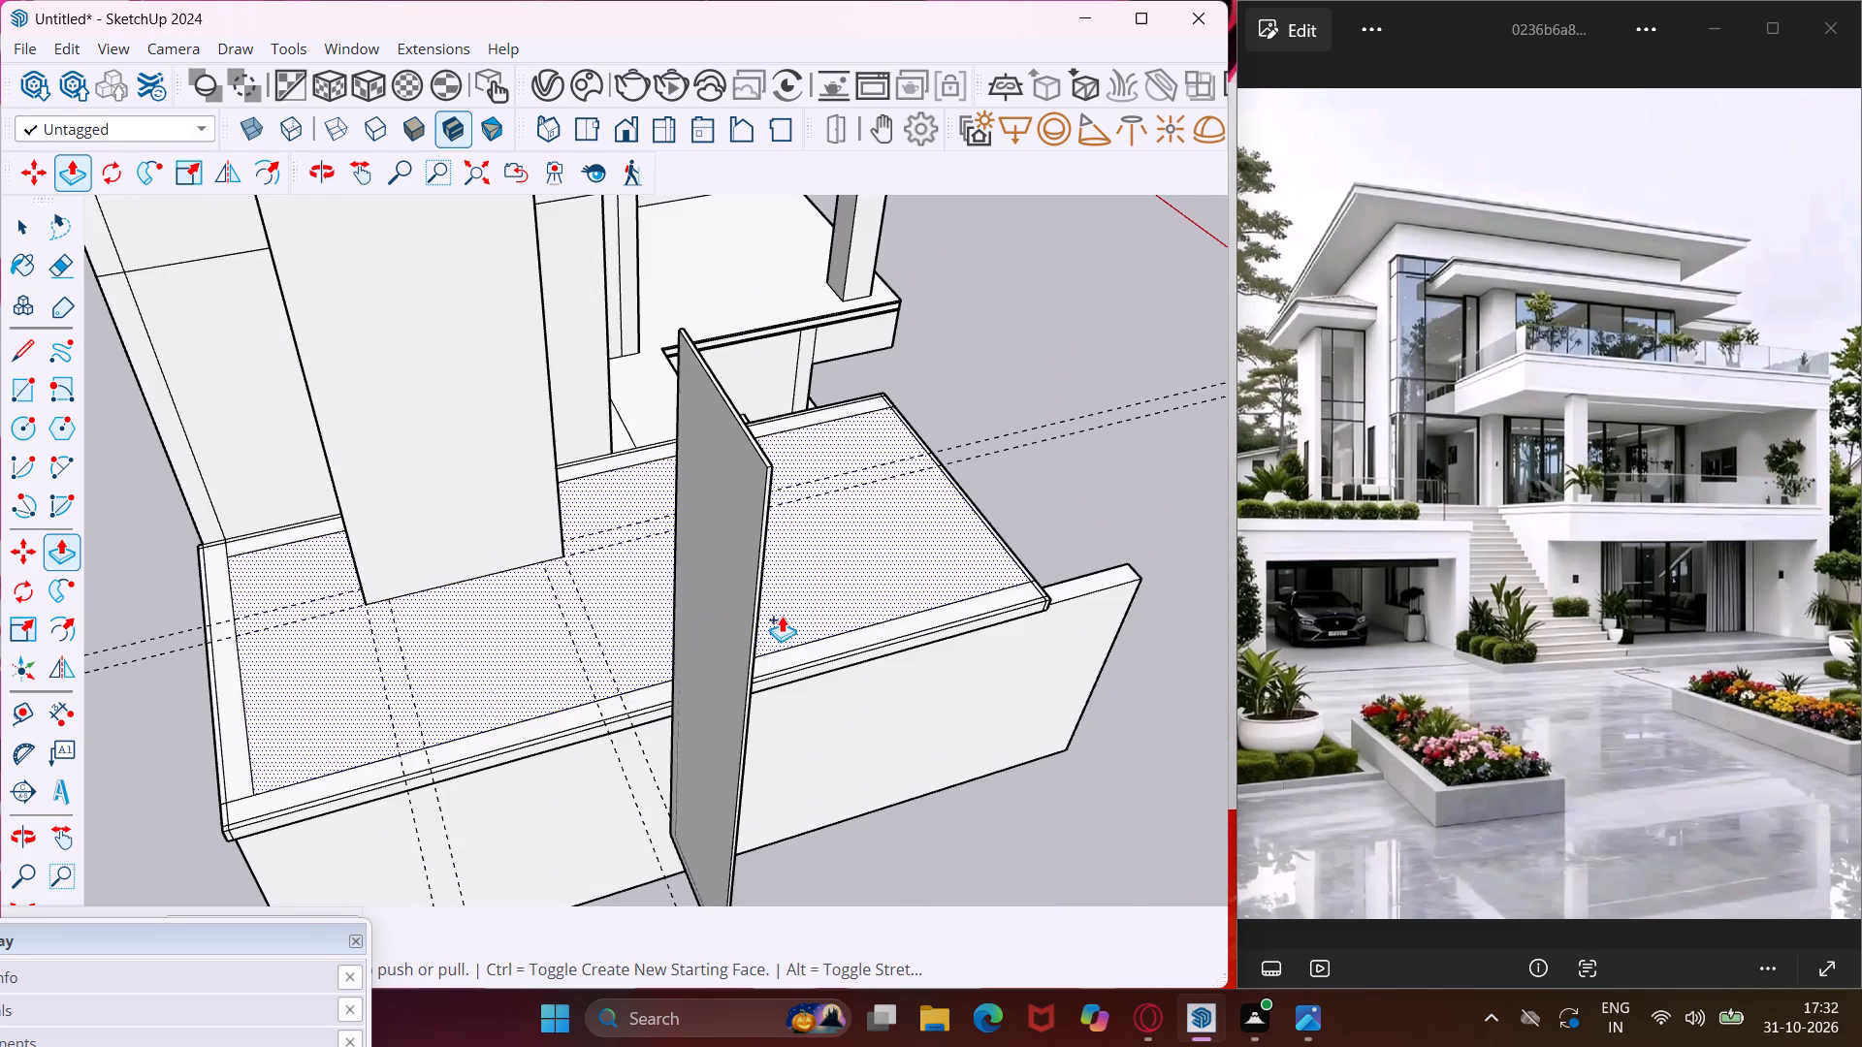
middle_drag(782, 616, 446, 643)
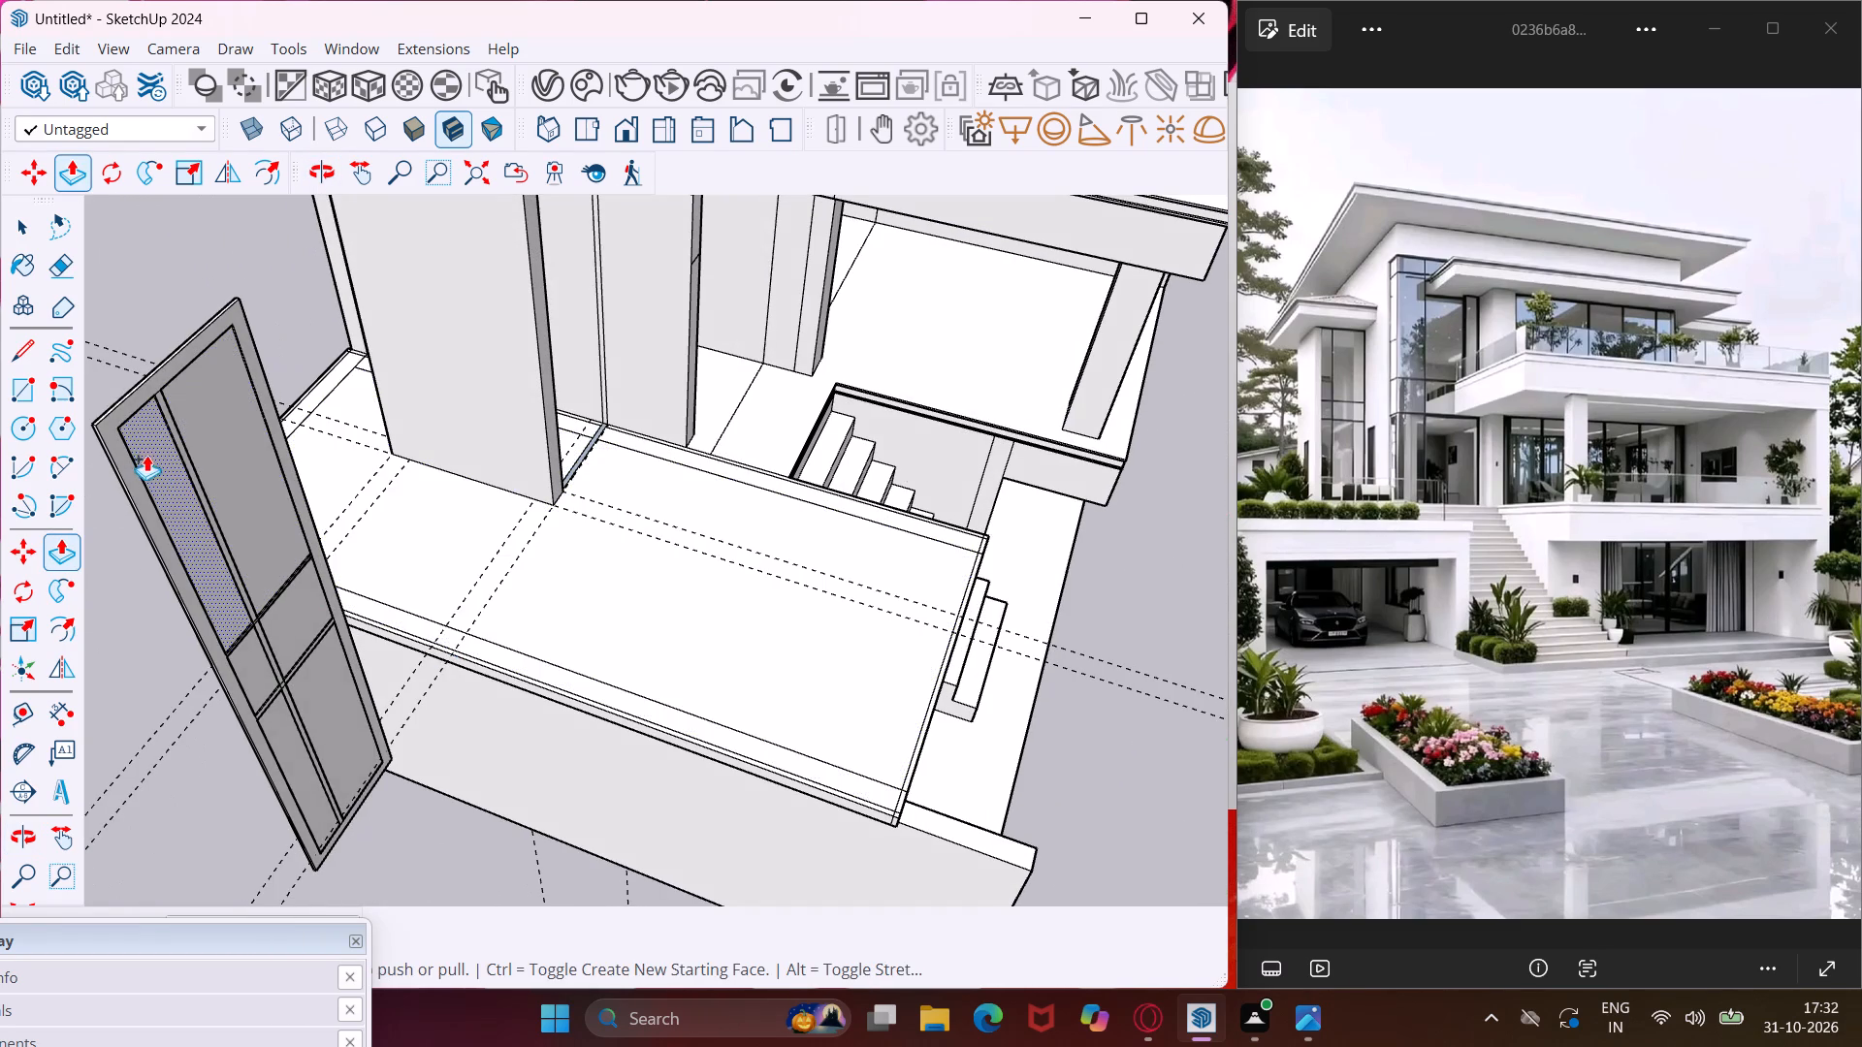
scroll(118, 419, up, 15)
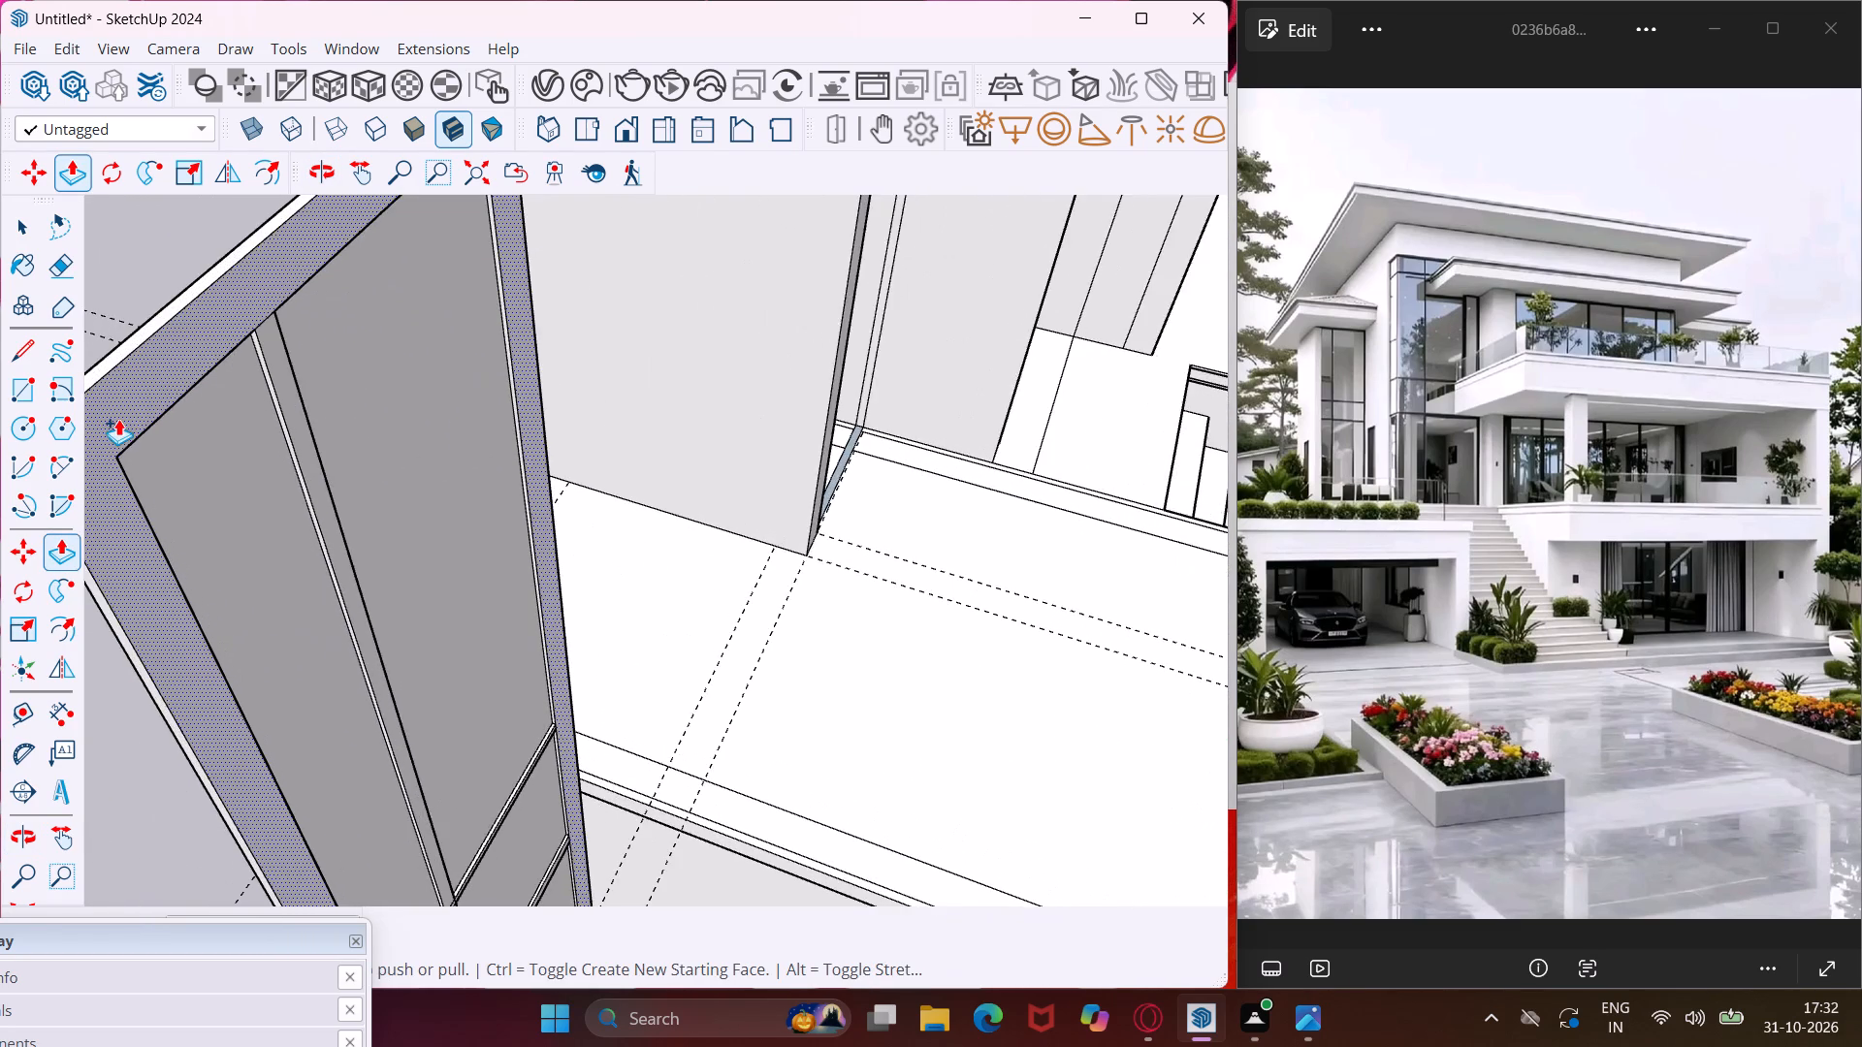
middle_drag(118, 419, 388, 413)
scroll(388, 413, down, 5)
scroll(310, 469, up, 5)
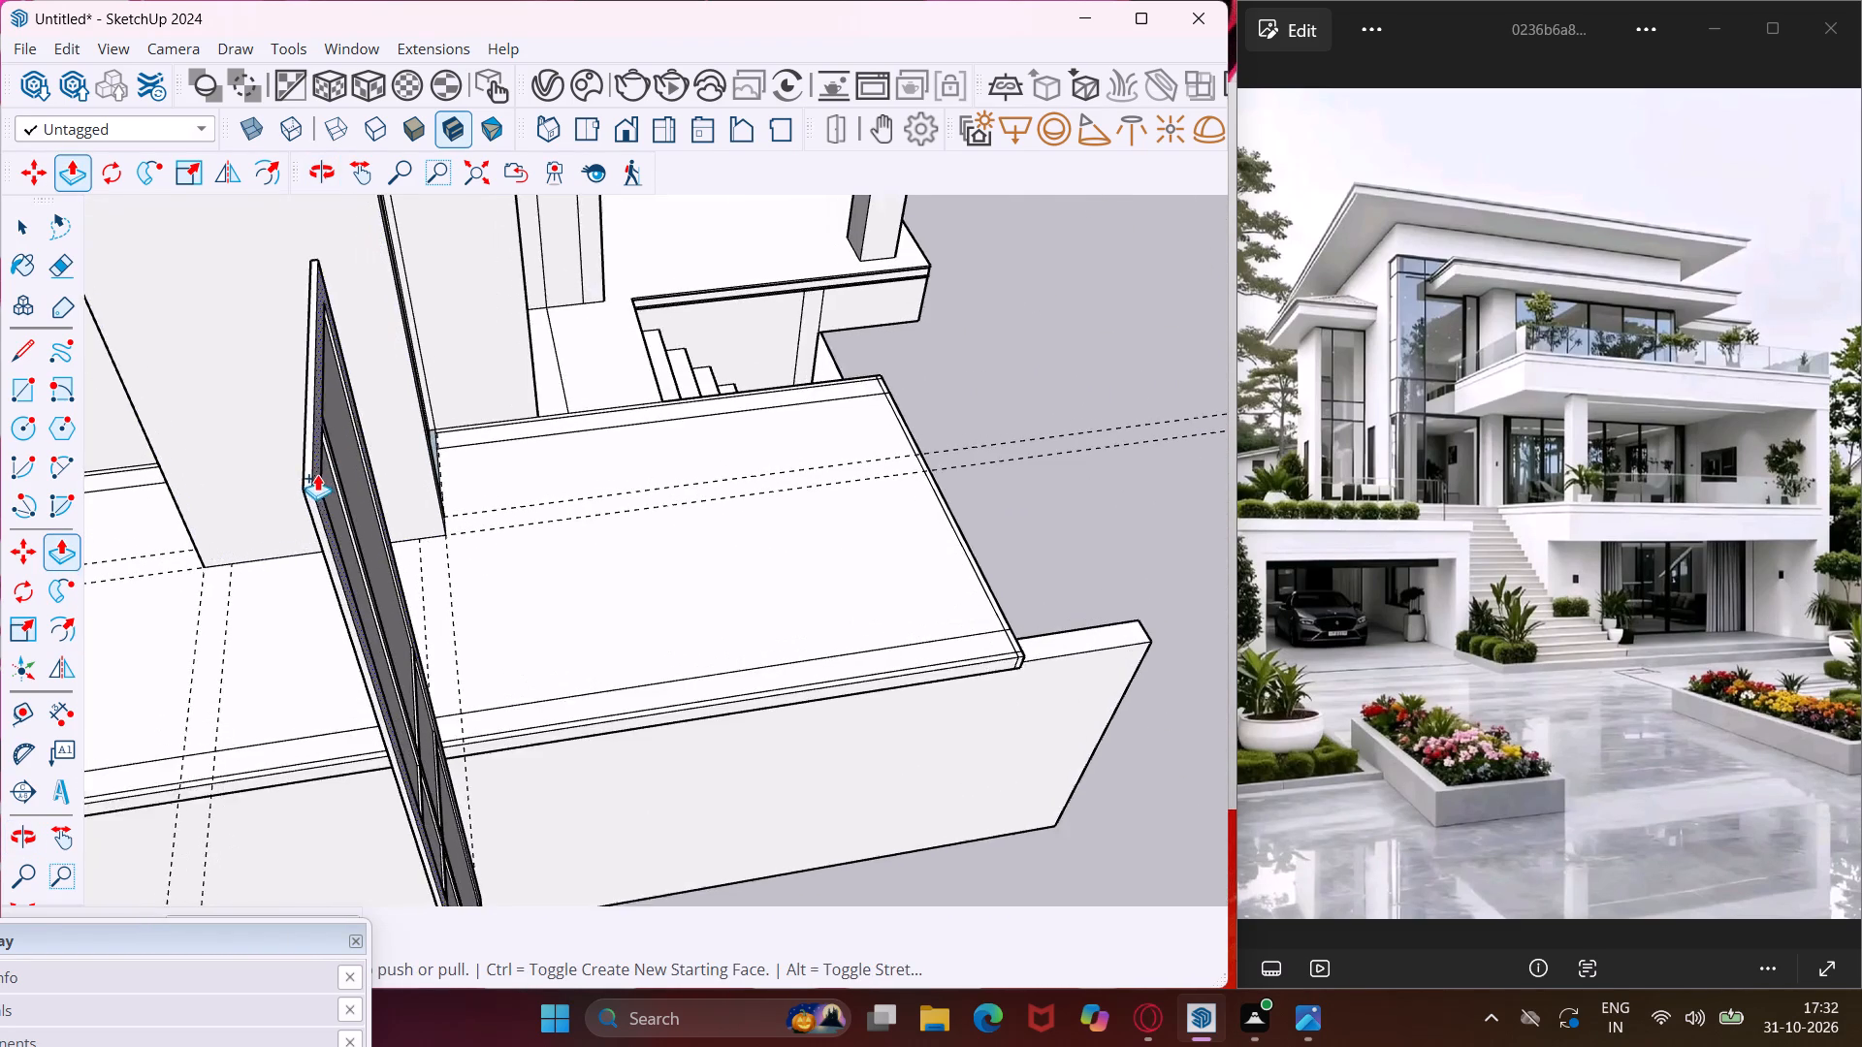
scroll(308, 492, up, 4)
middle_drag(319, 496, 228, 513)
scroll(260, 469, up, 8)
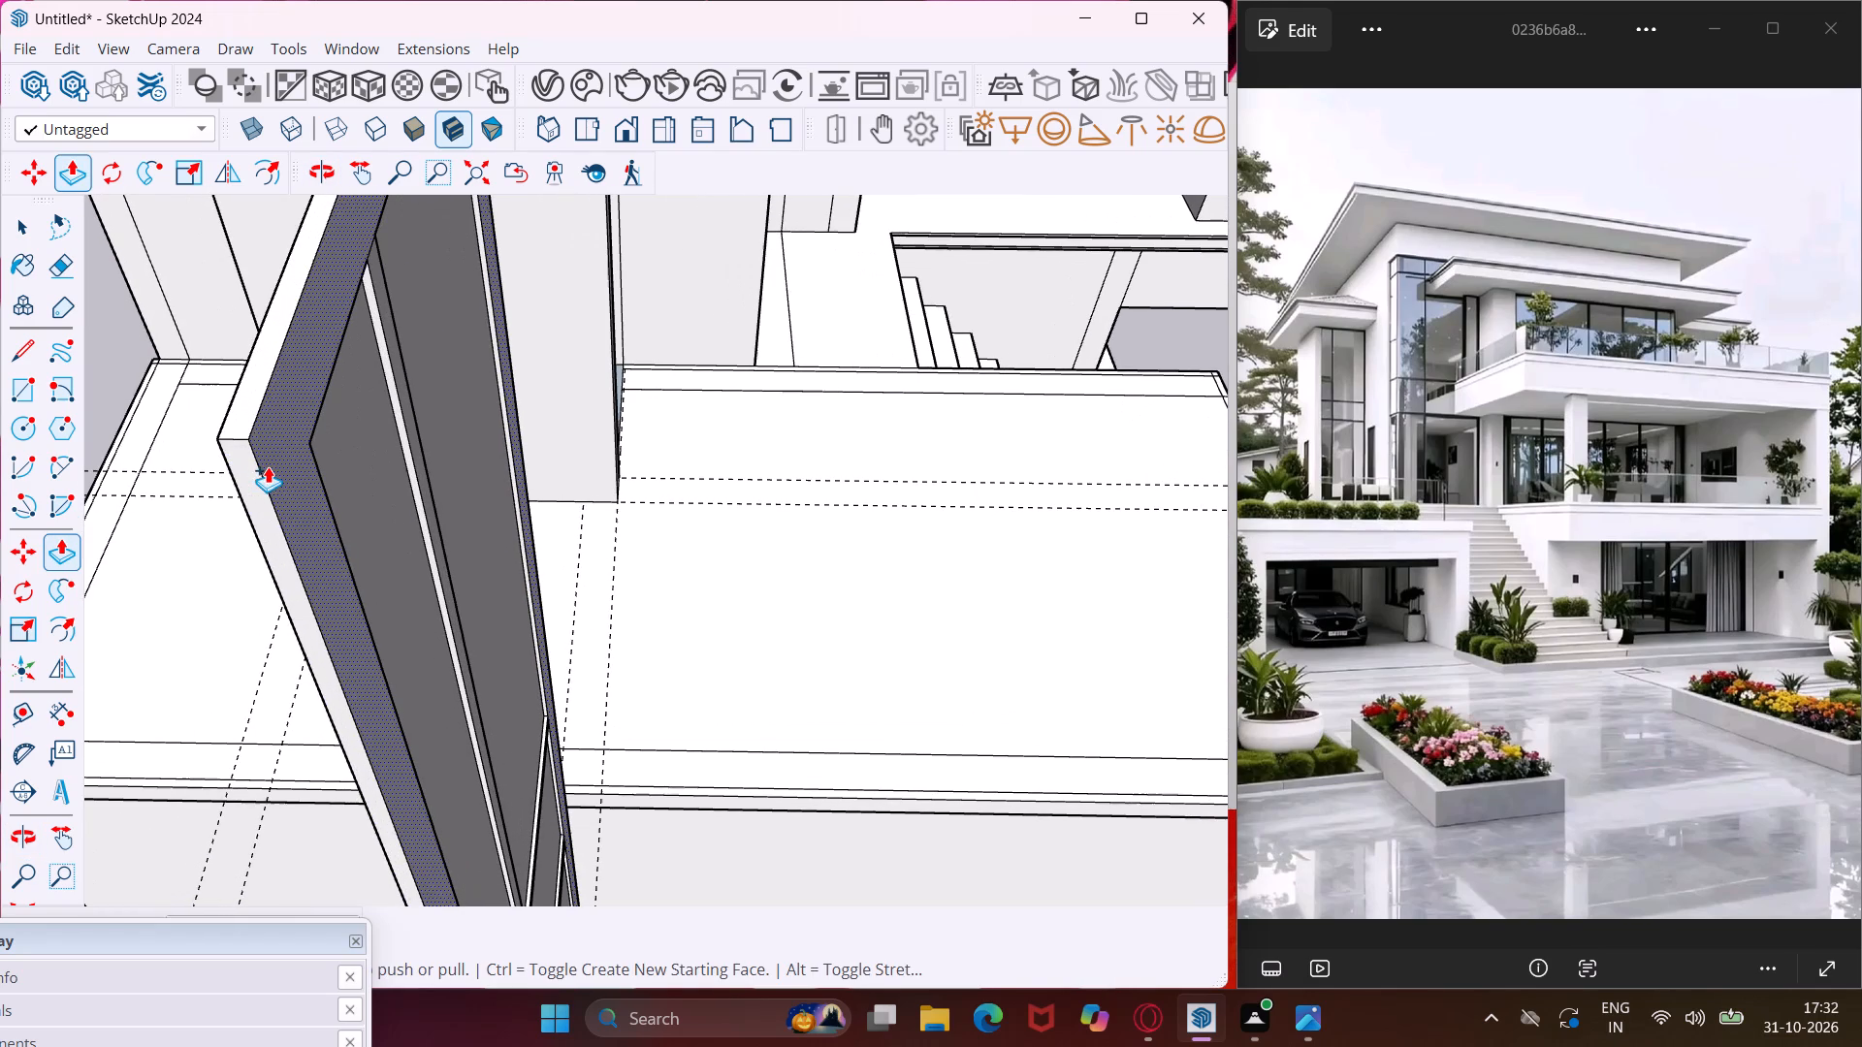
click(270, 463)
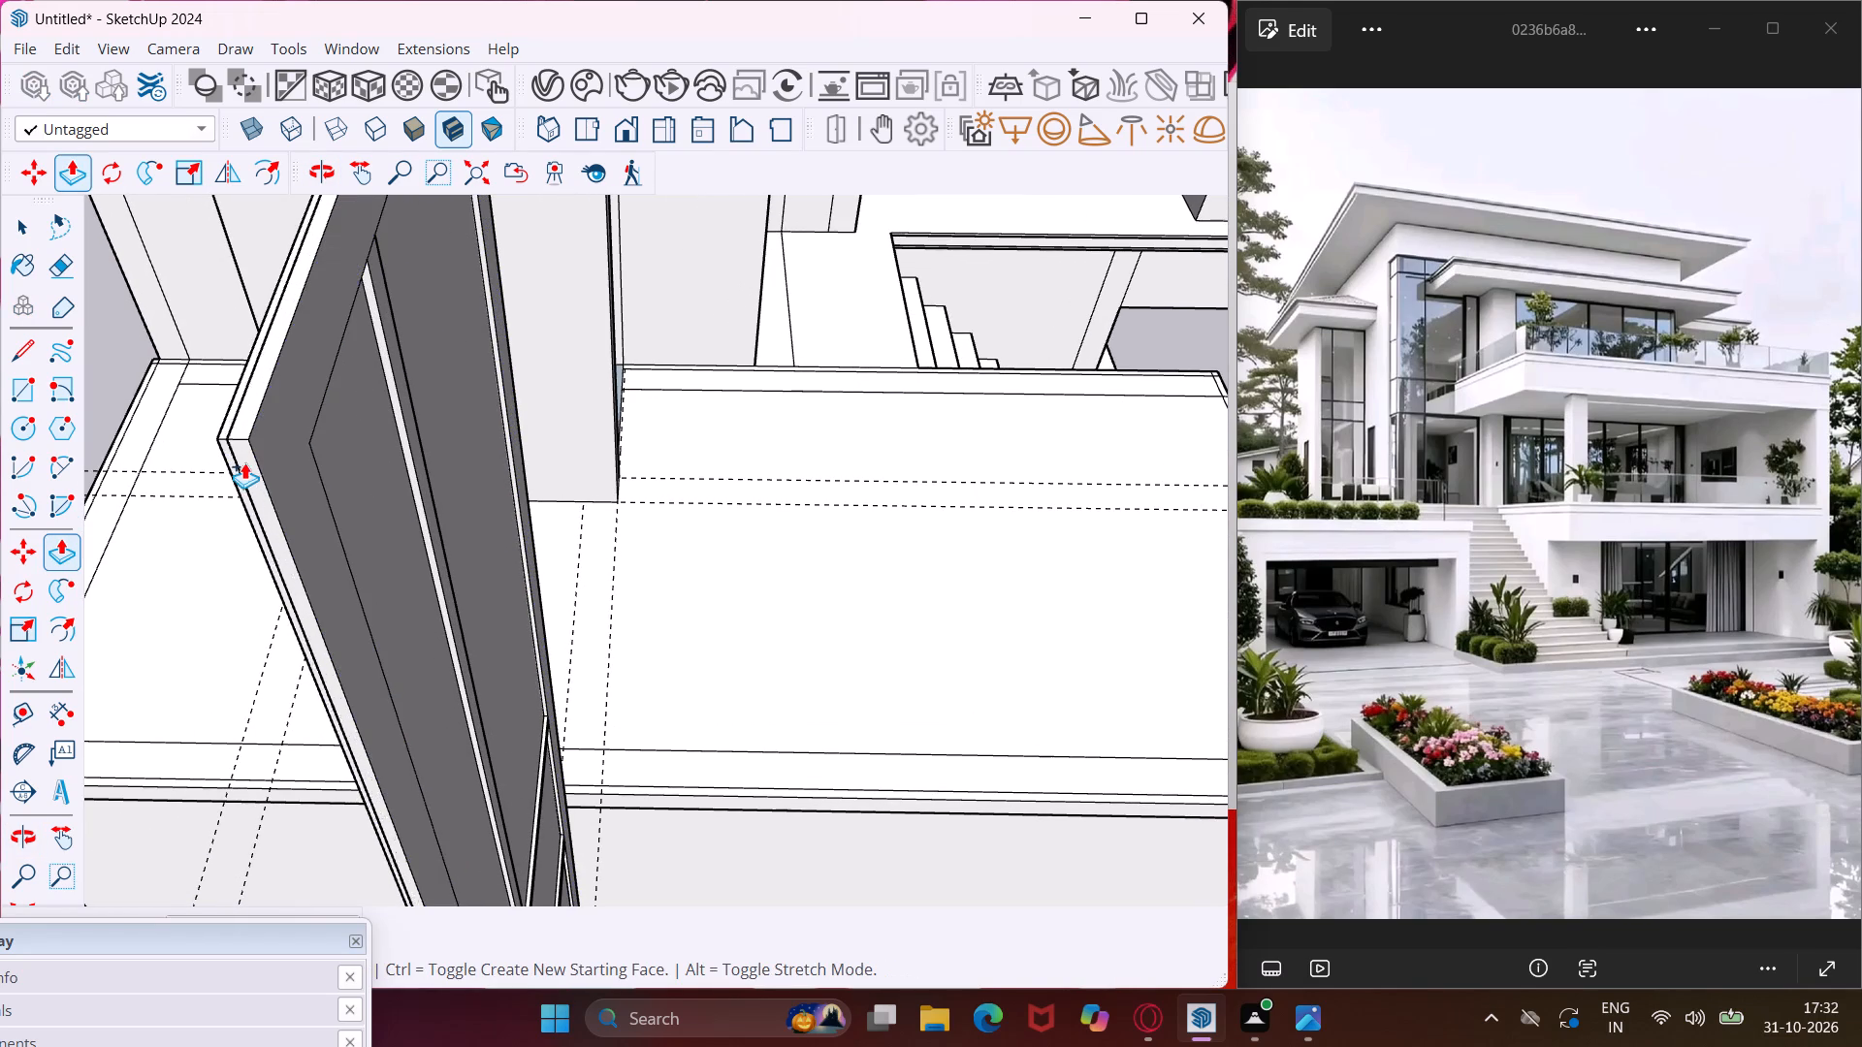
click(223, 459)
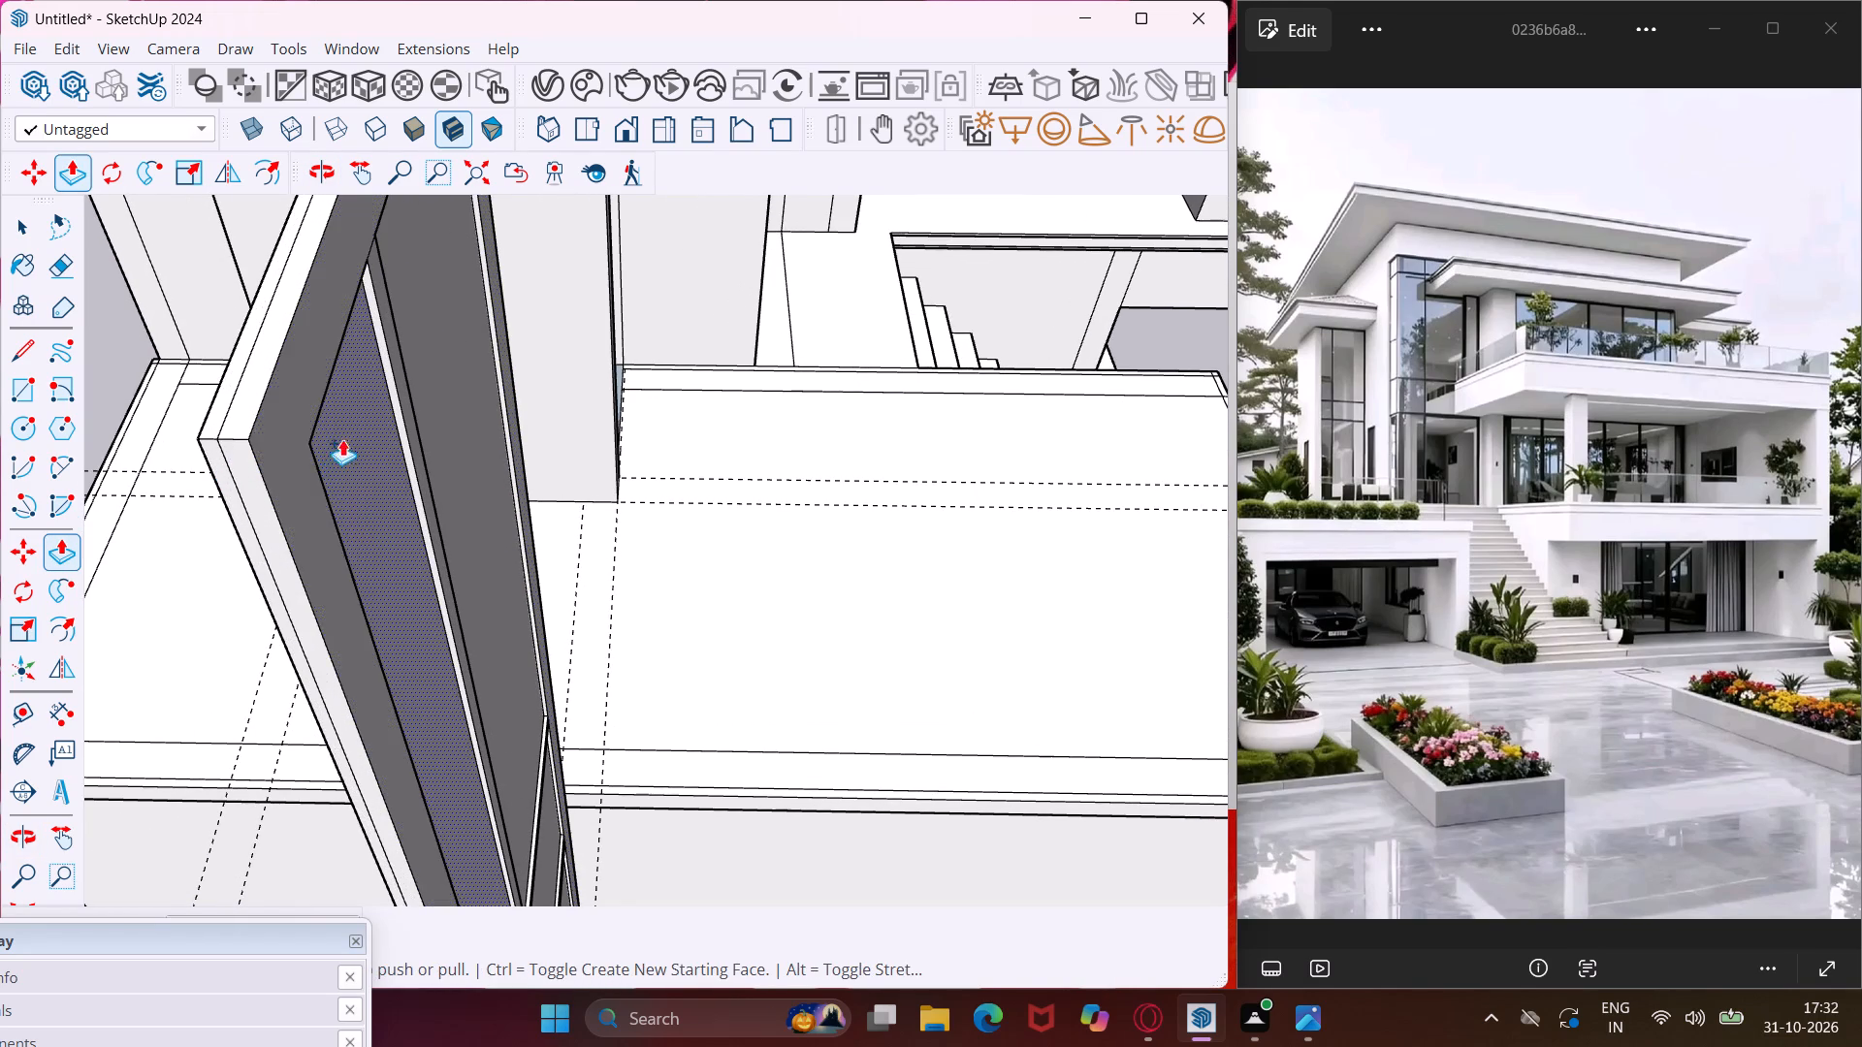
Repeat the frame's push/pull distance on the mullion segment above the upper crossbar.
scroll(364, 389, up, 9)
double_click(423, 332)
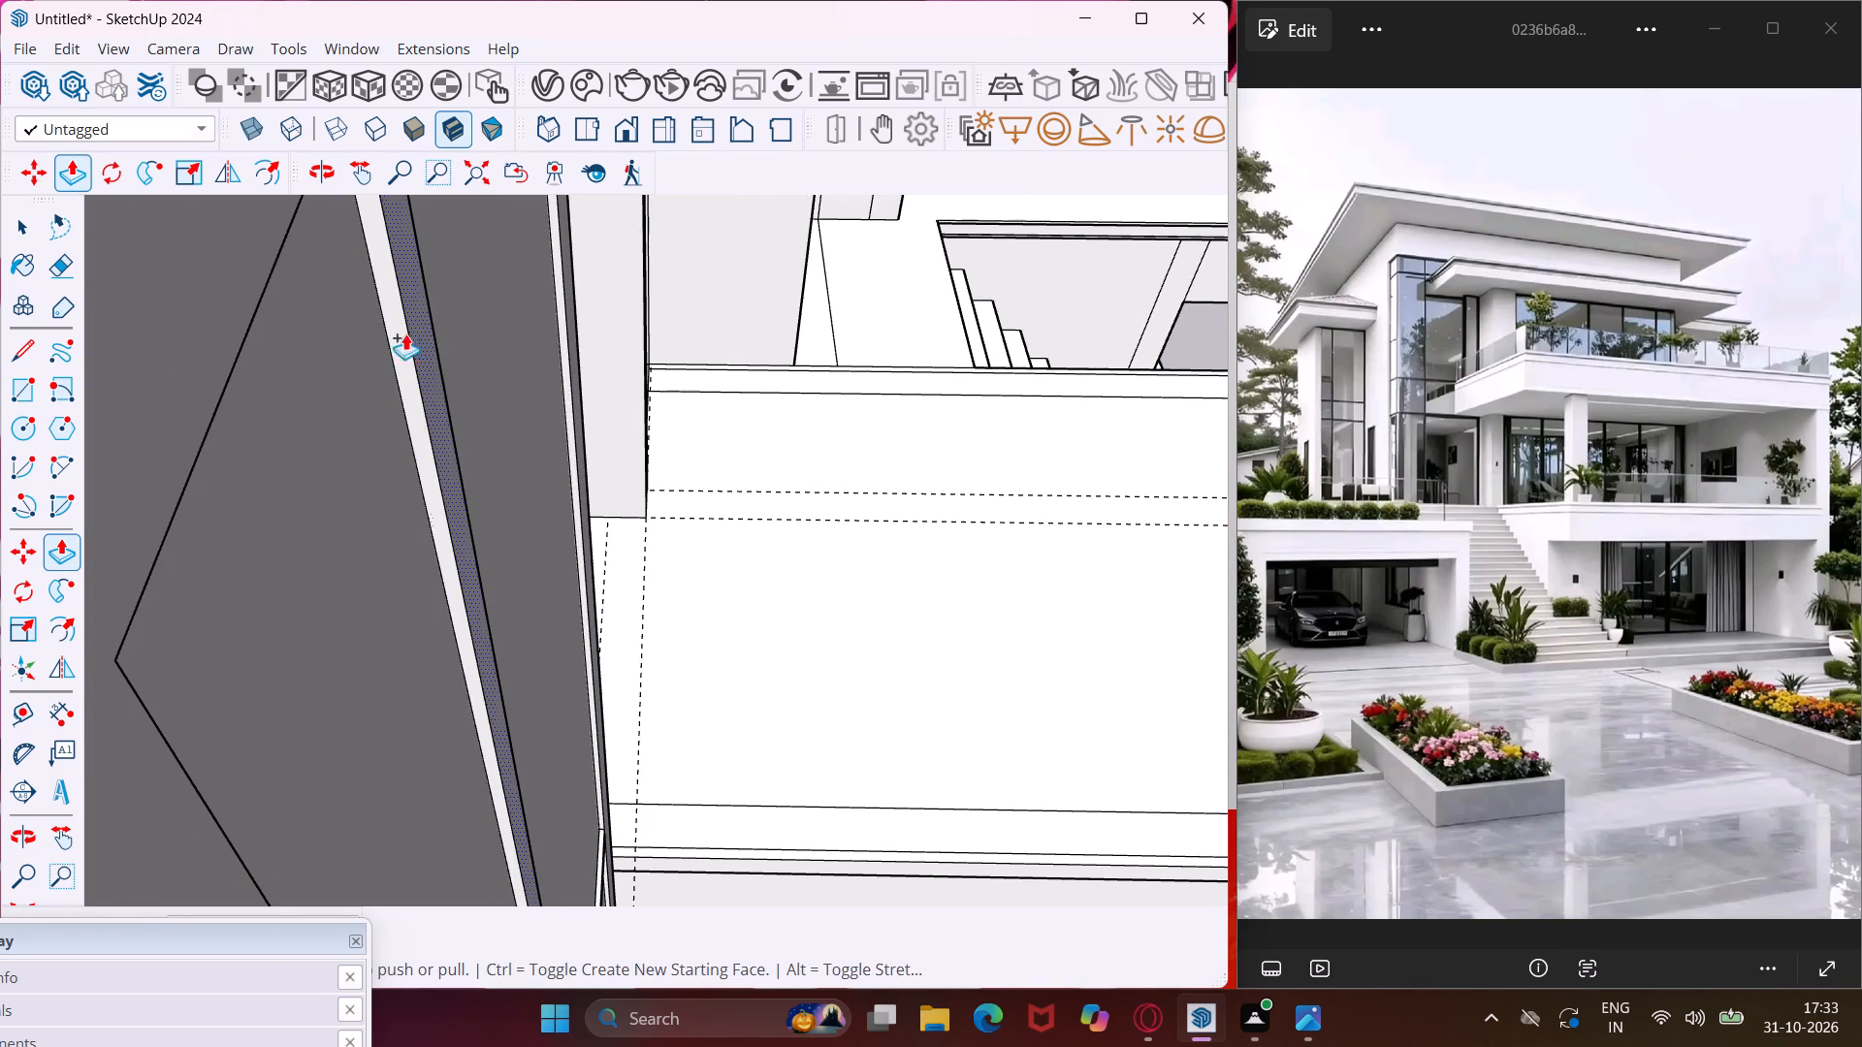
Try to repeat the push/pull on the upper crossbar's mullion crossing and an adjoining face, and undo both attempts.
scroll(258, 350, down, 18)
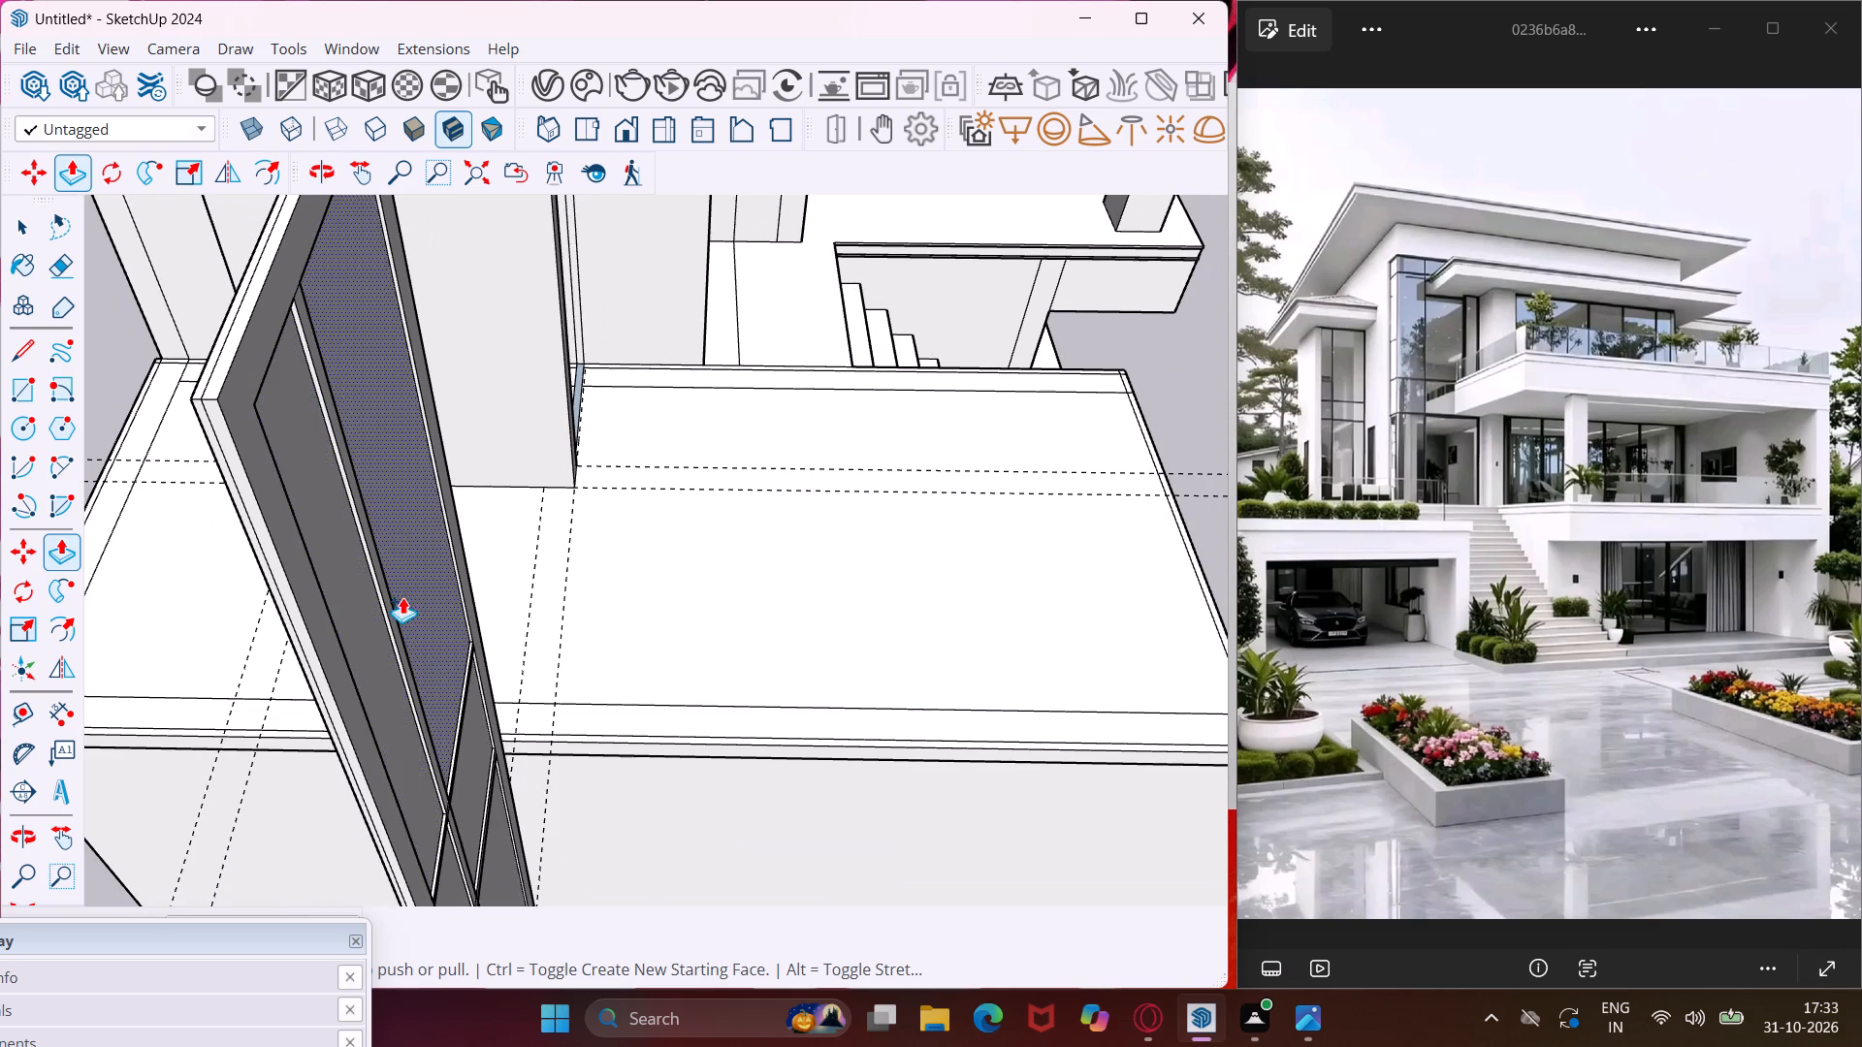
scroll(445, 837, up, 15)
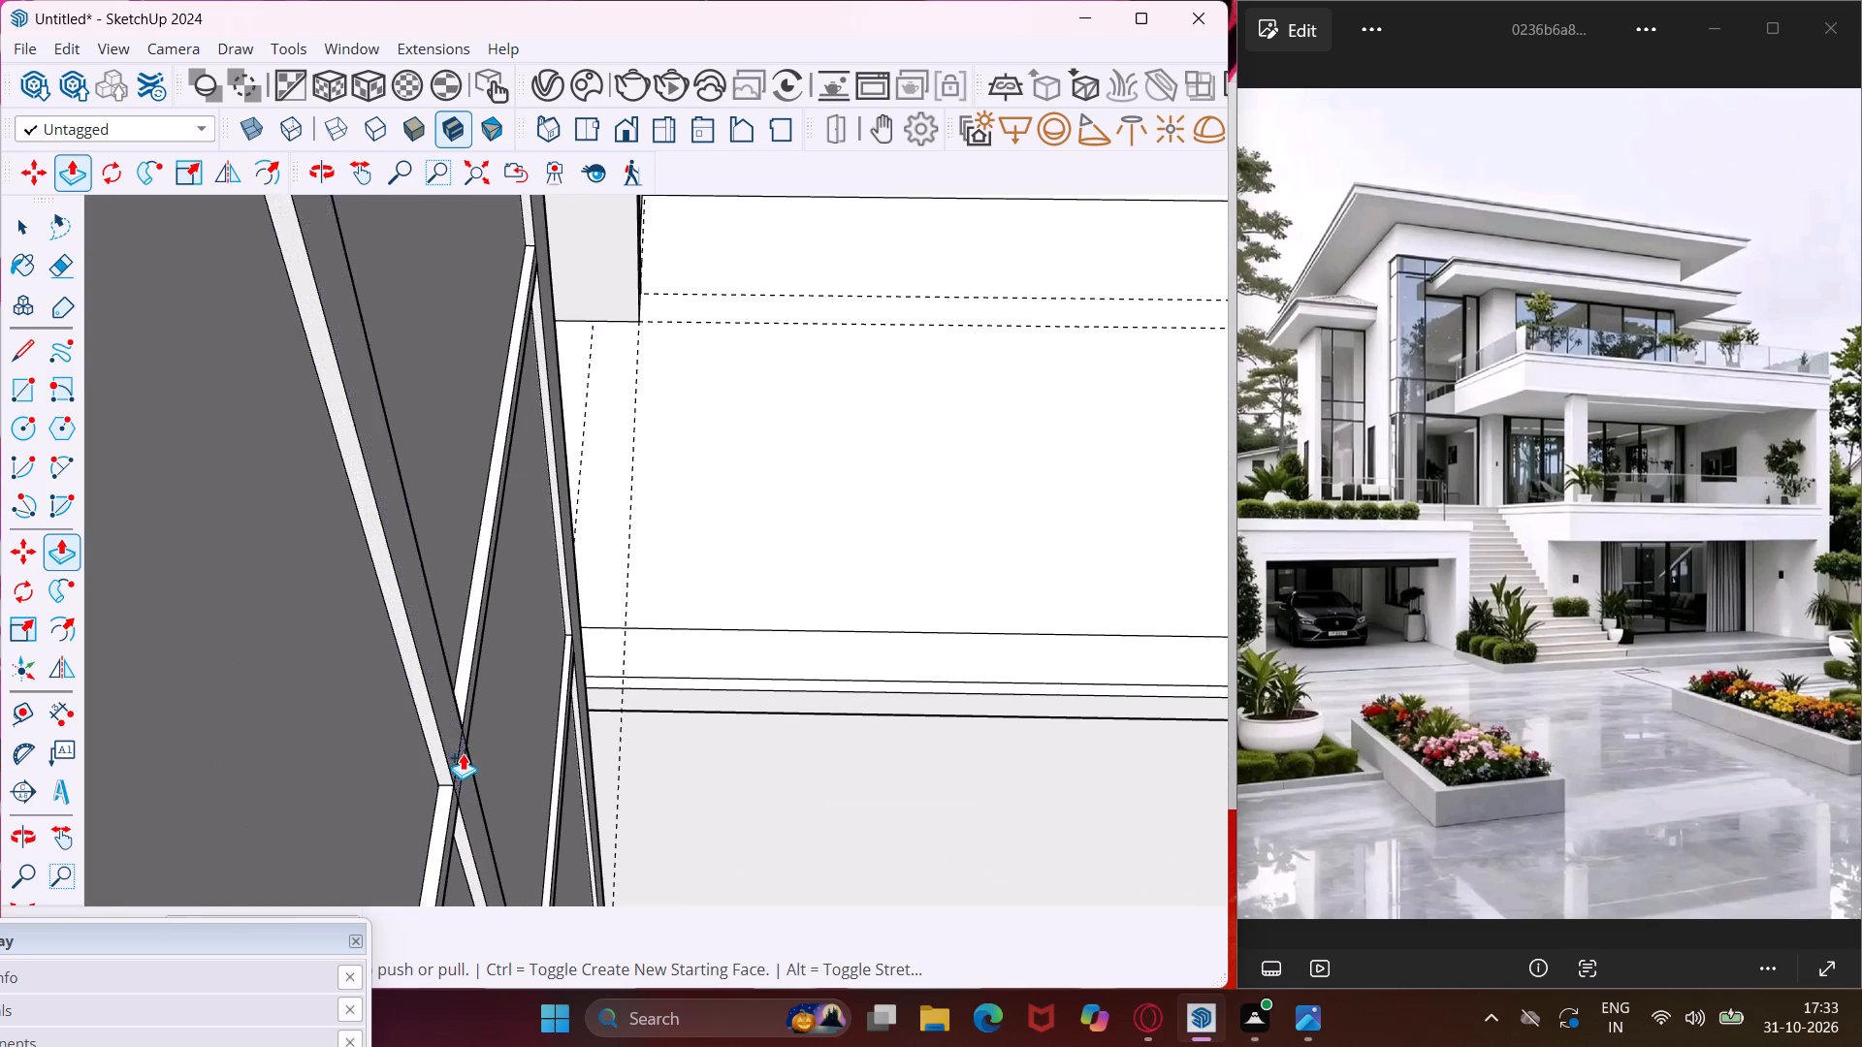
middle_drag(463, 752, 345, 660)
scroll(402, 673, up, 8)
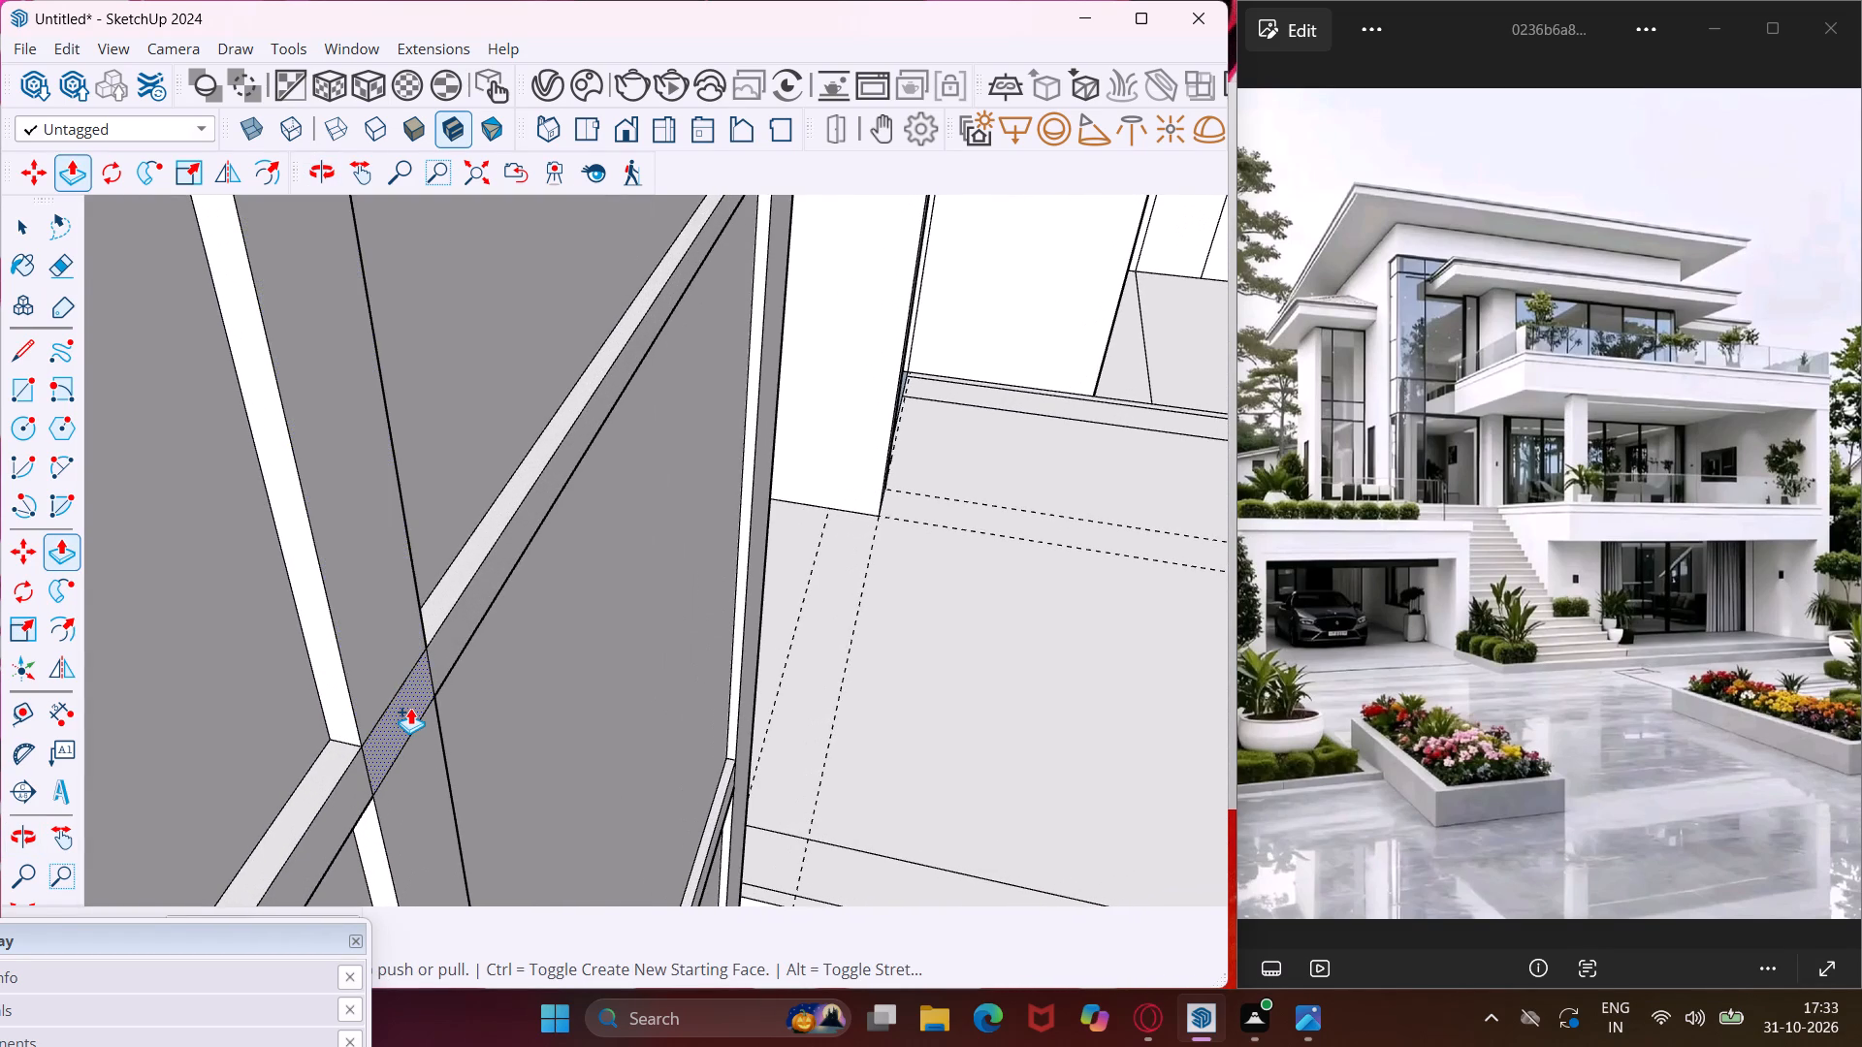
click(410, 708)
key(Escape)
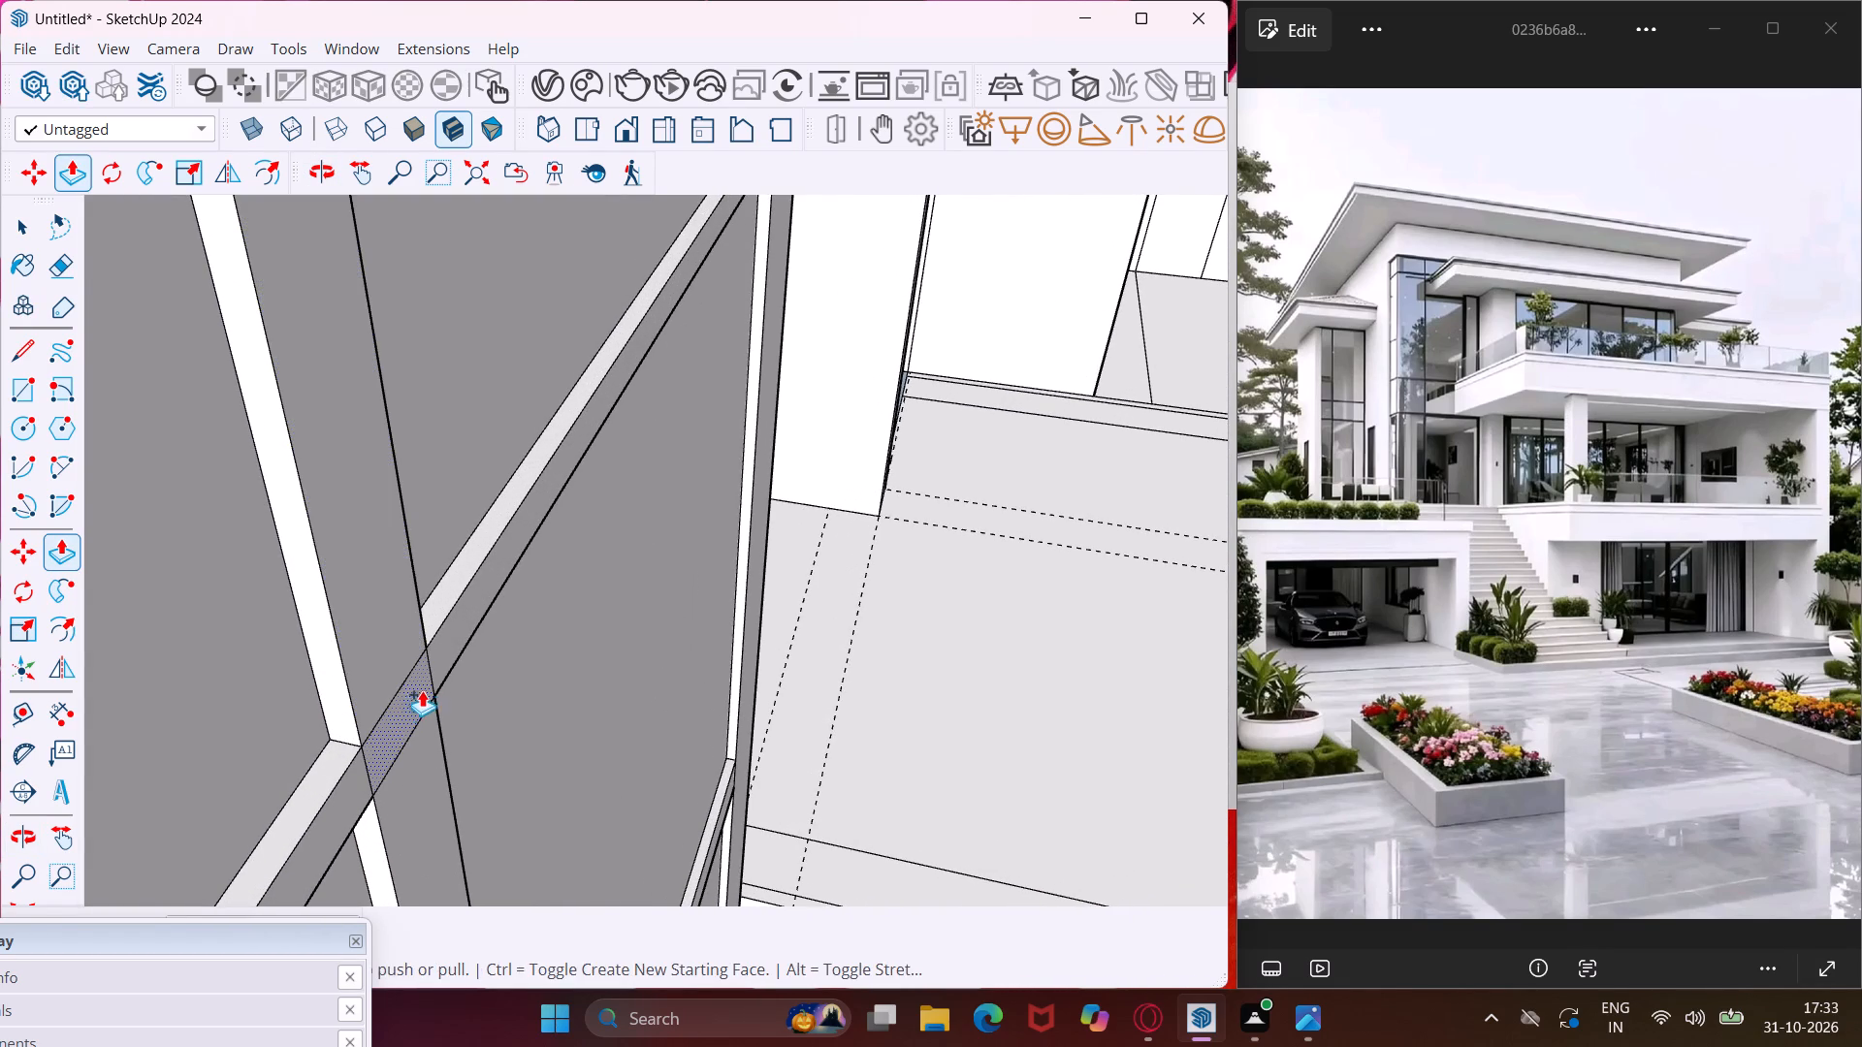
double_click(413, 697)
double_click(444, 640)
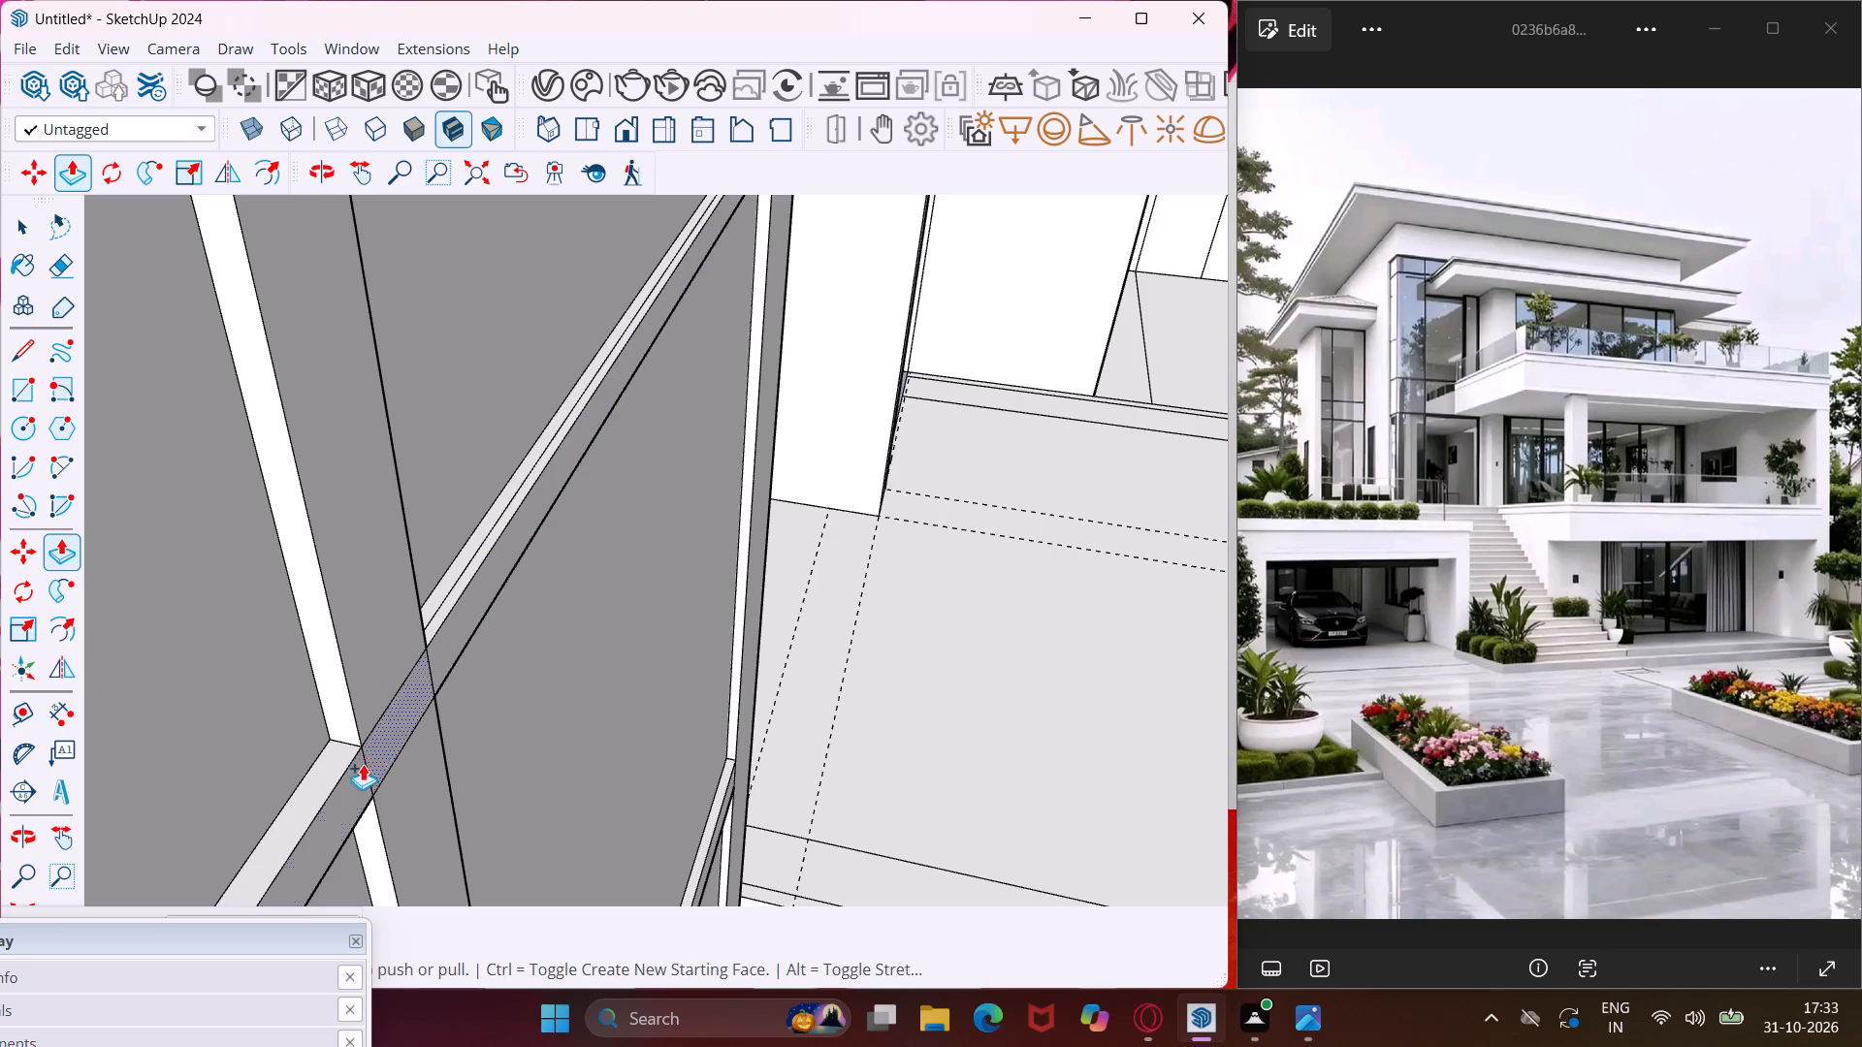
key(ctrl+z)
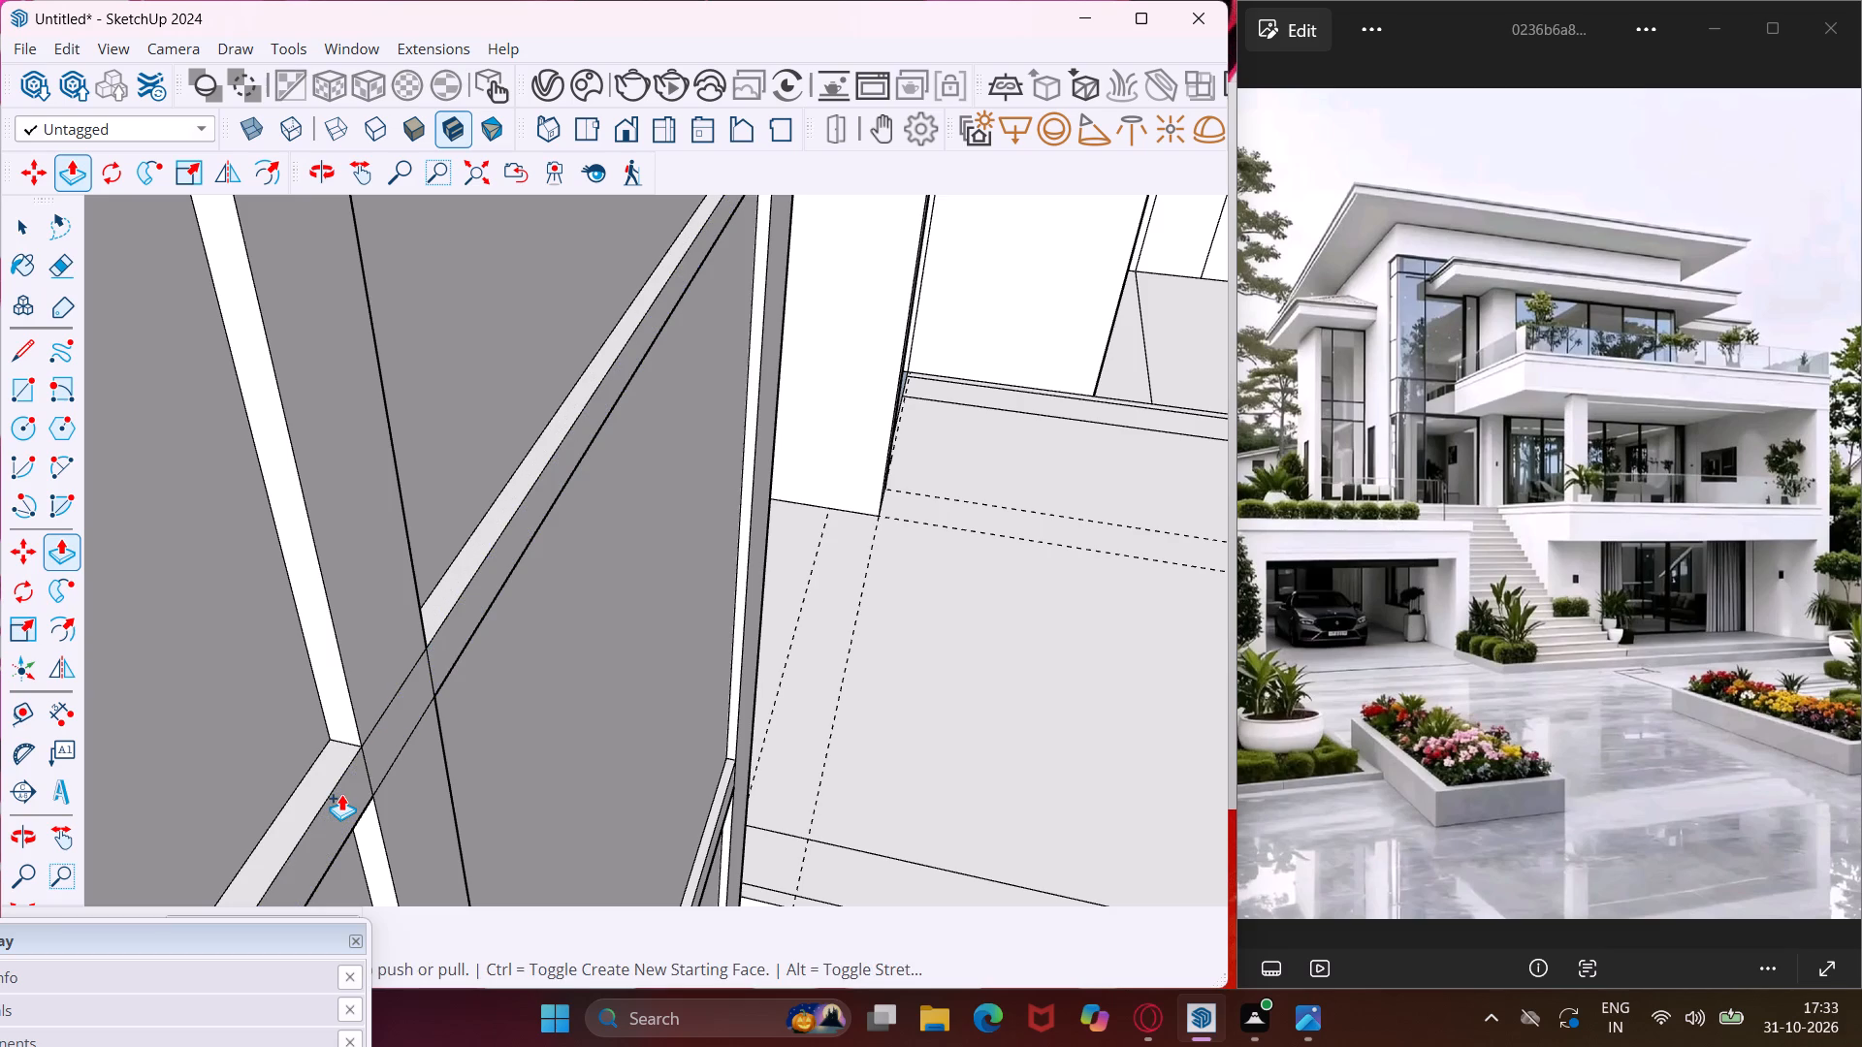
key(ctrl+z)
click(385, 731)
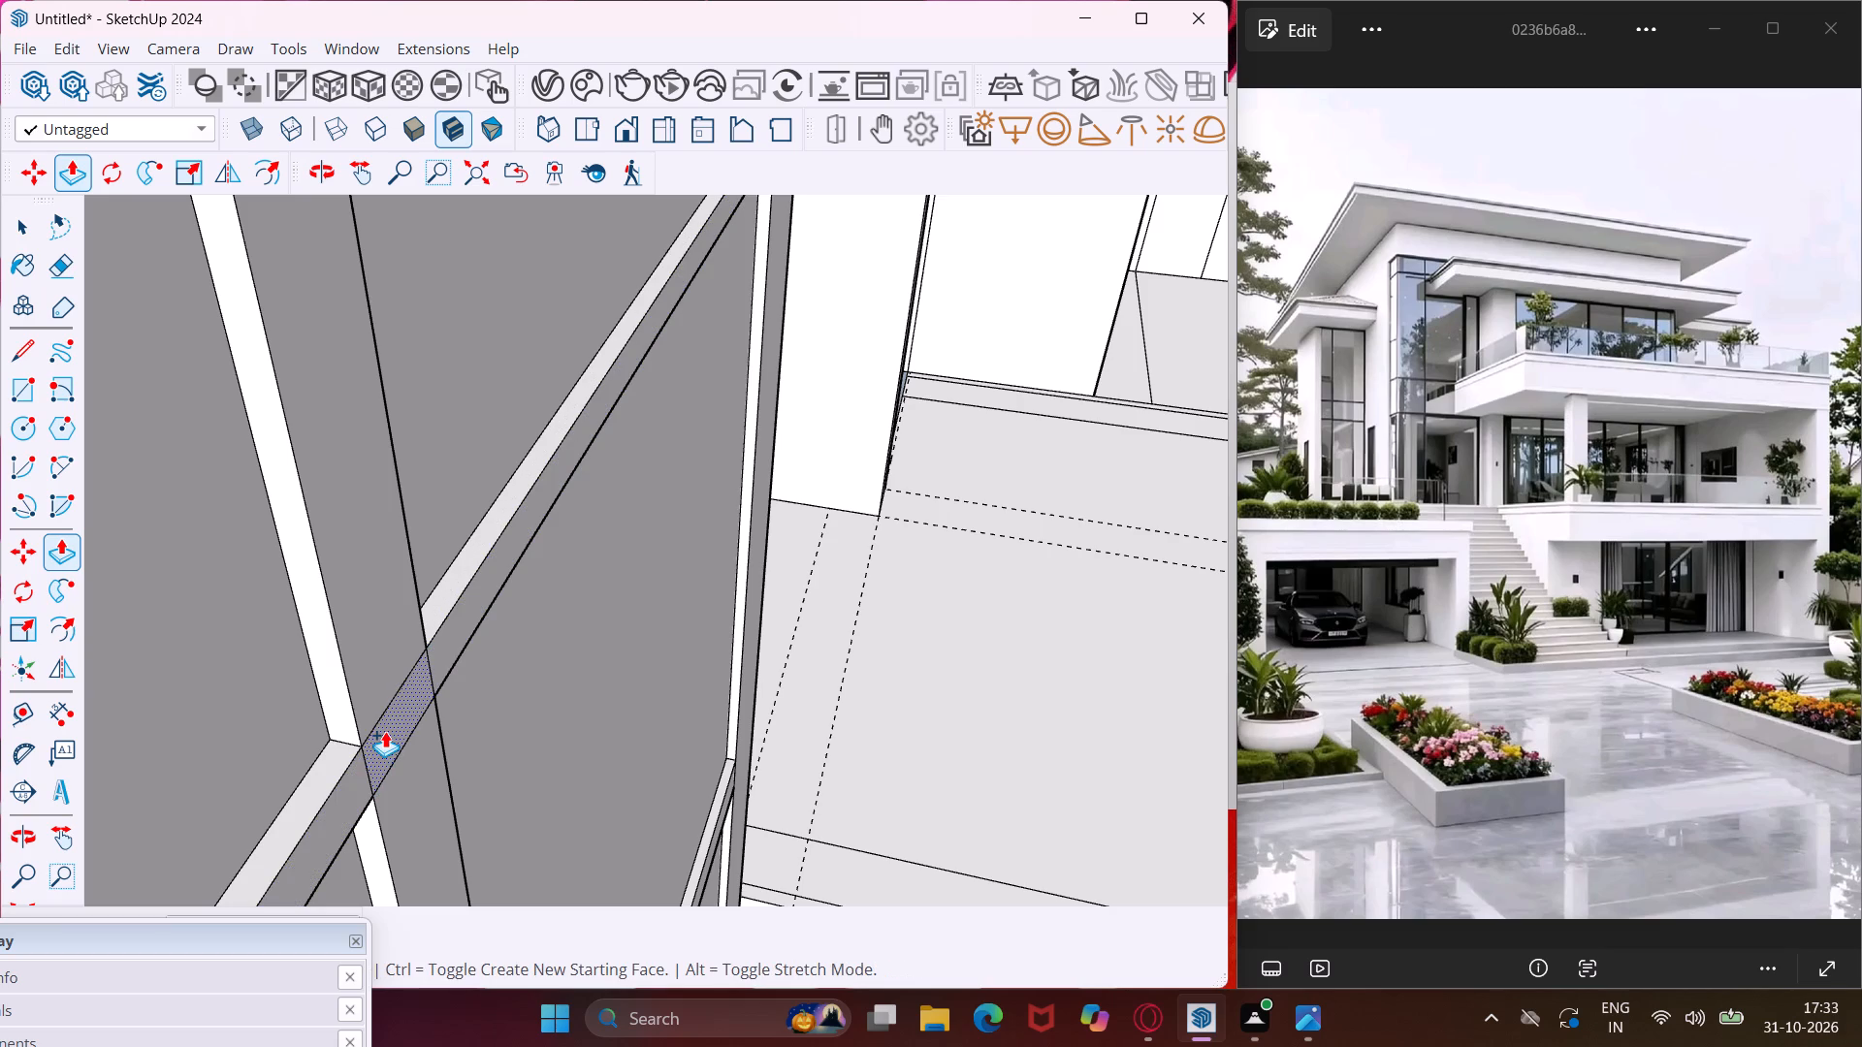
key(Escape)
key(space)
Push/Pull the upper crossbar's strip on the near side of the mullion back to the frame's rear edge.
scroll(350, 741, down, 5)
scroll(400, 610, down, 2)
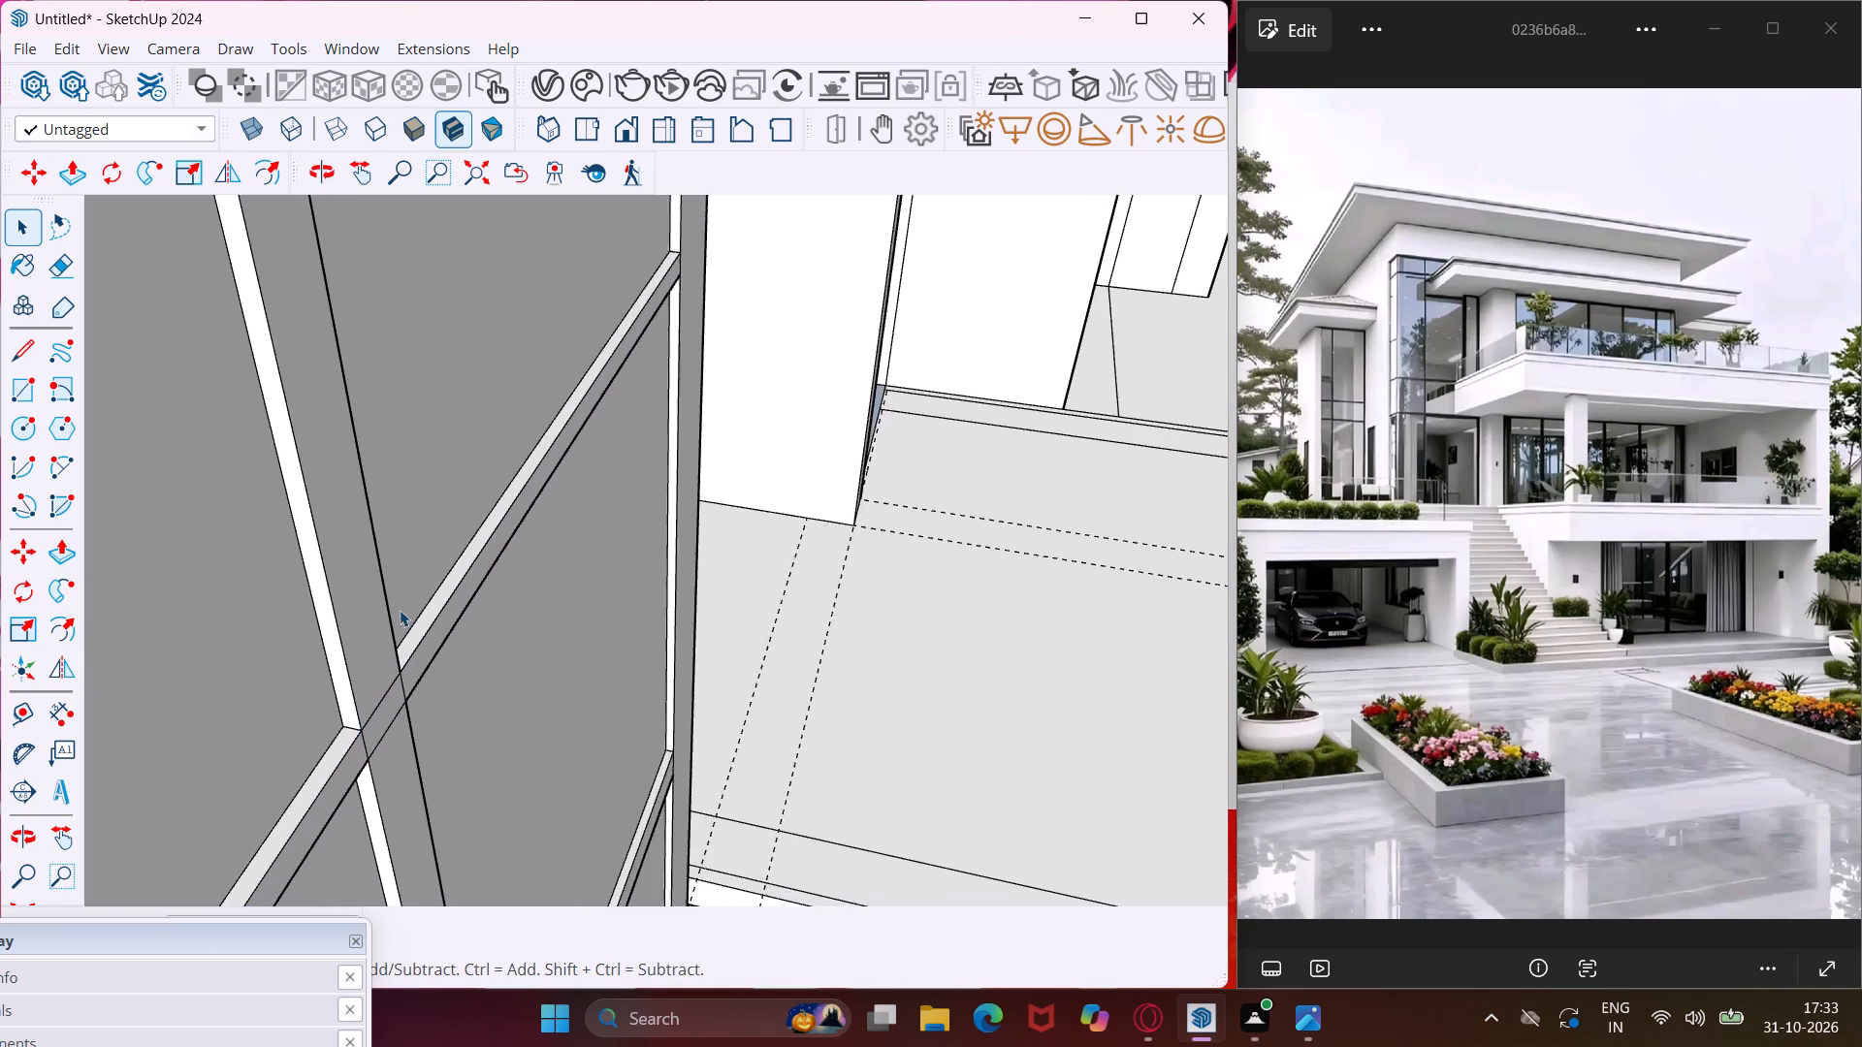
scroll(400, 610, down, 13)
middle_drag(331, 704, 712, 568)
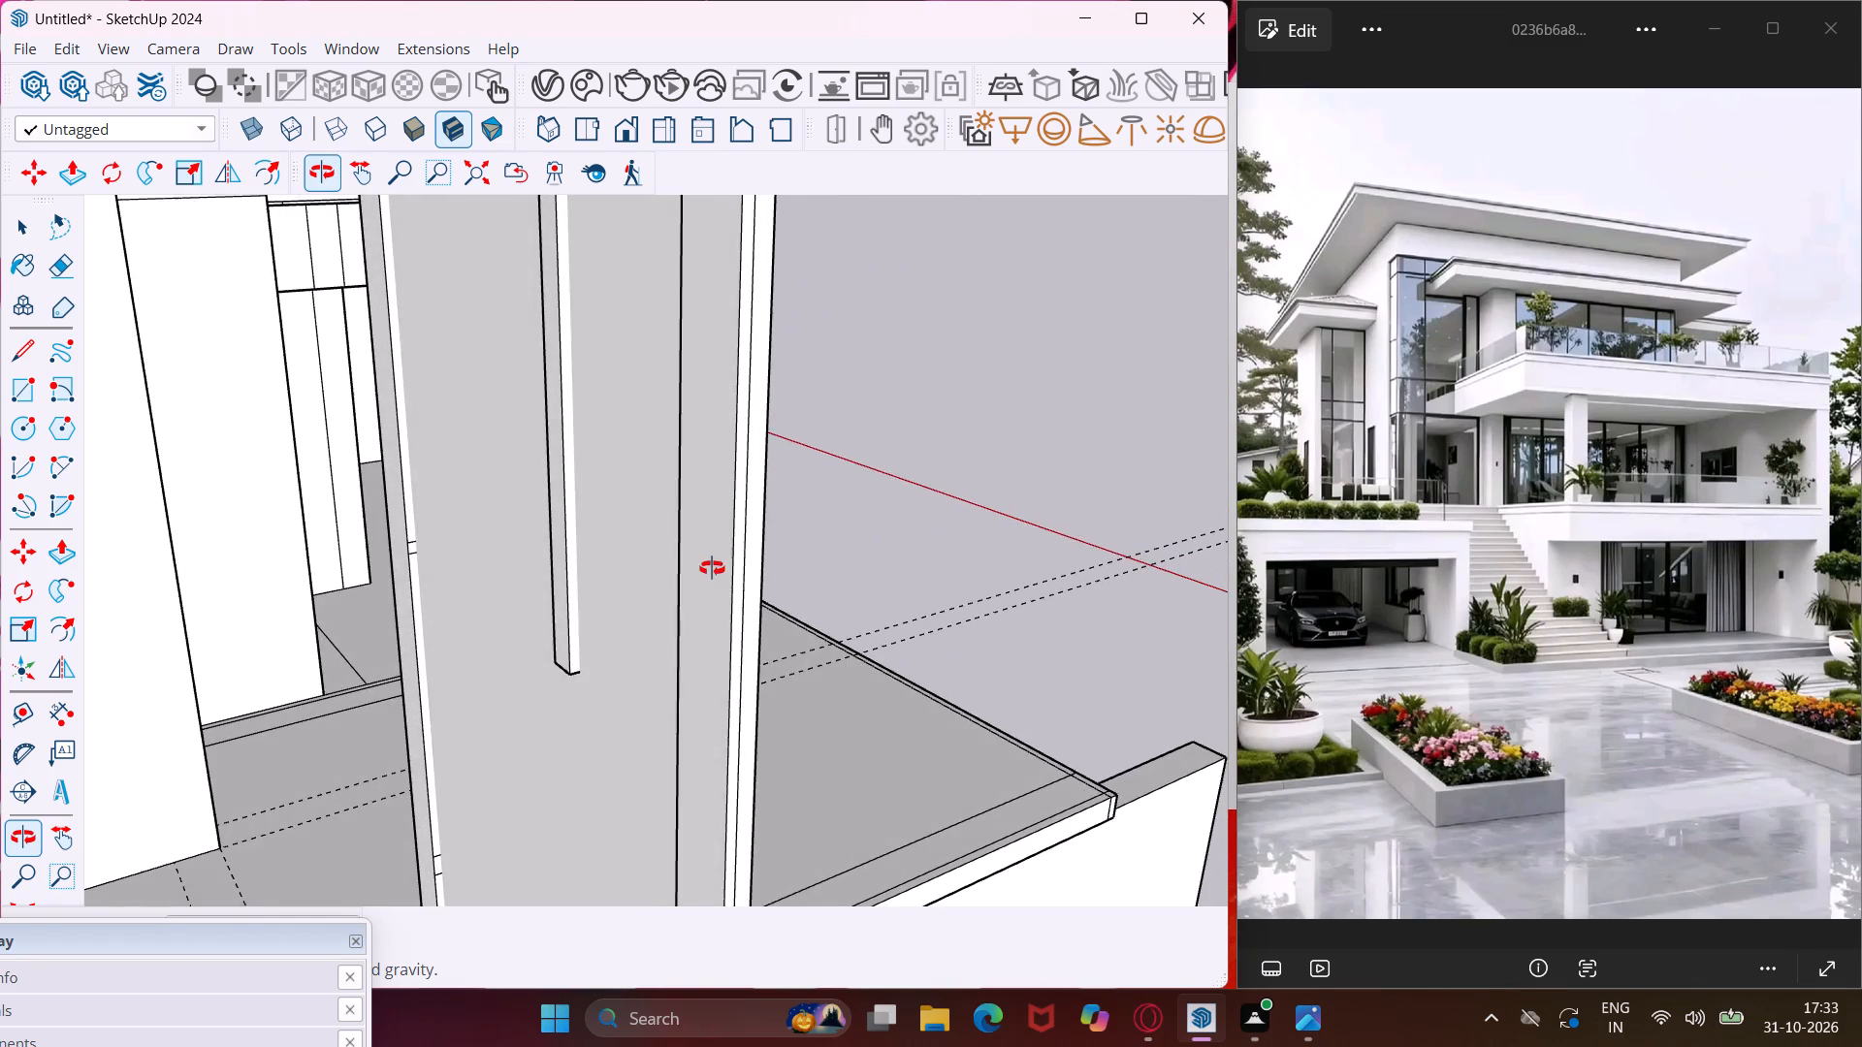
middle_drag(712, 568, 363, 600)
scroll(288, 727, up, 5)
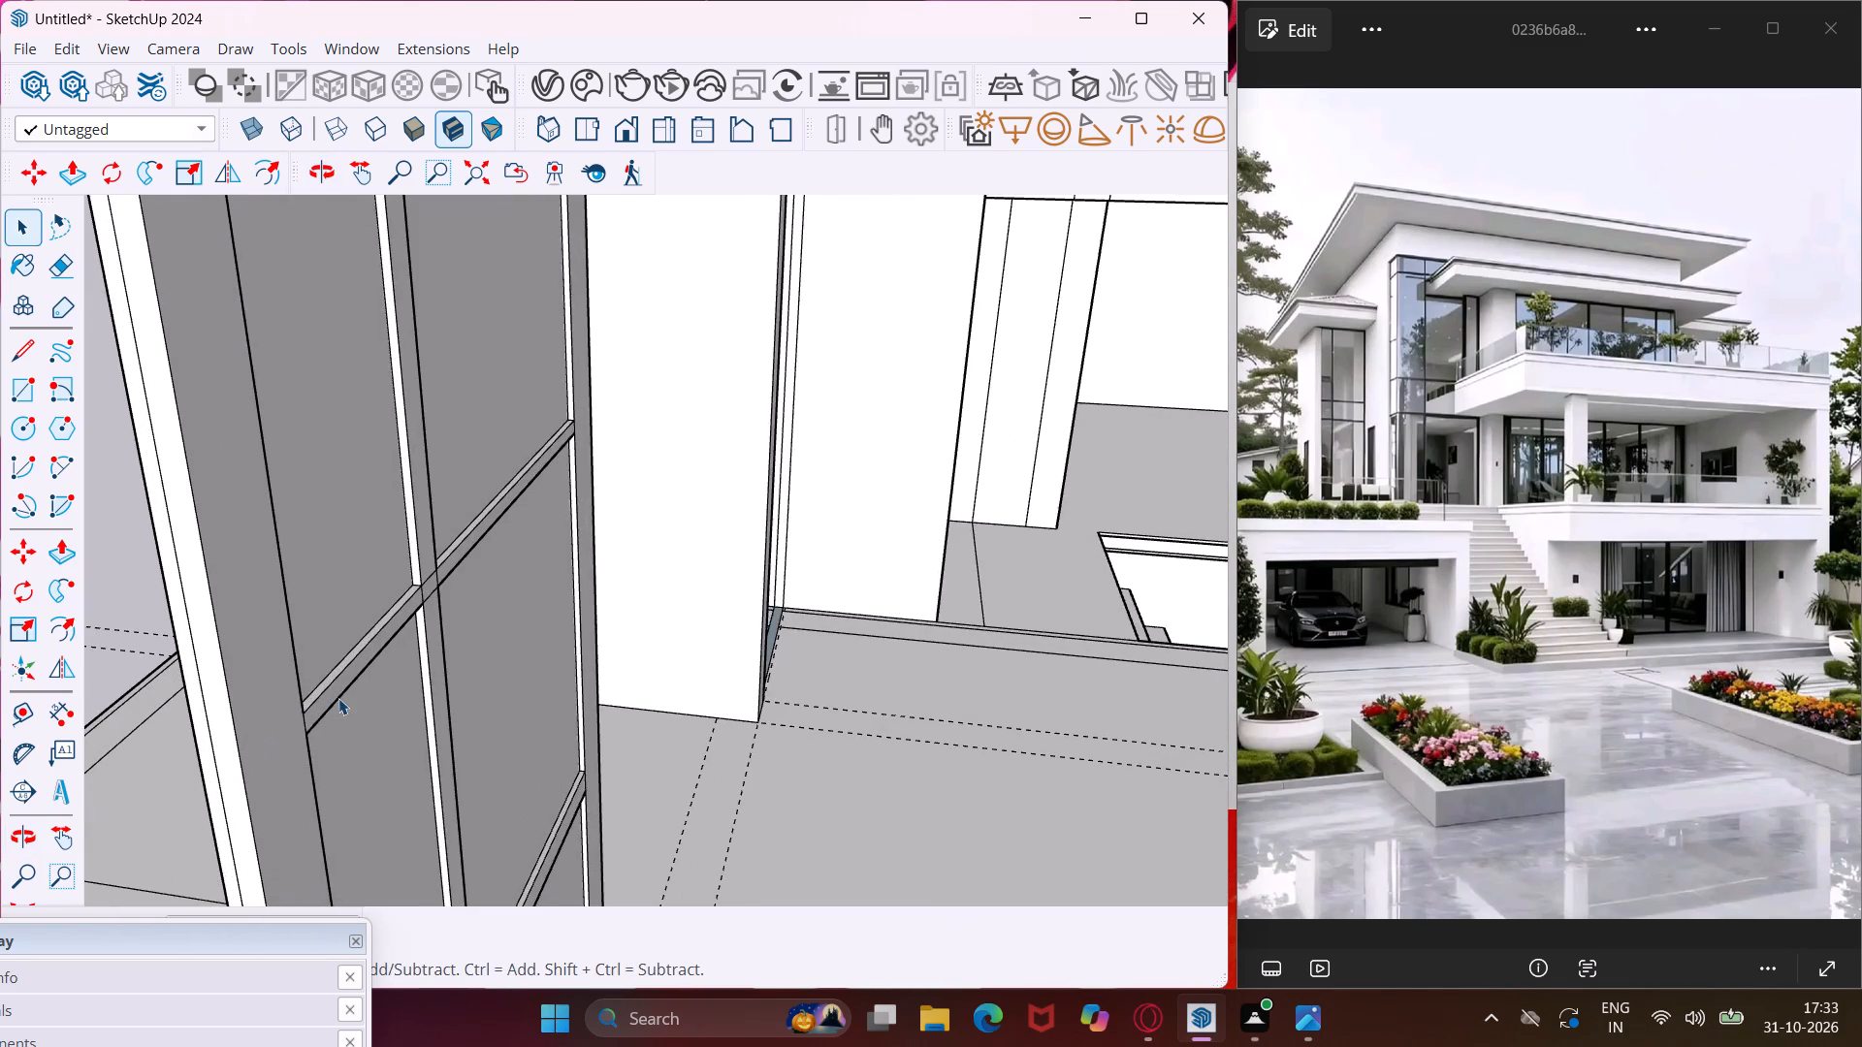
scroll(338, 698, up, 2)
click(334, 693)
key(p)
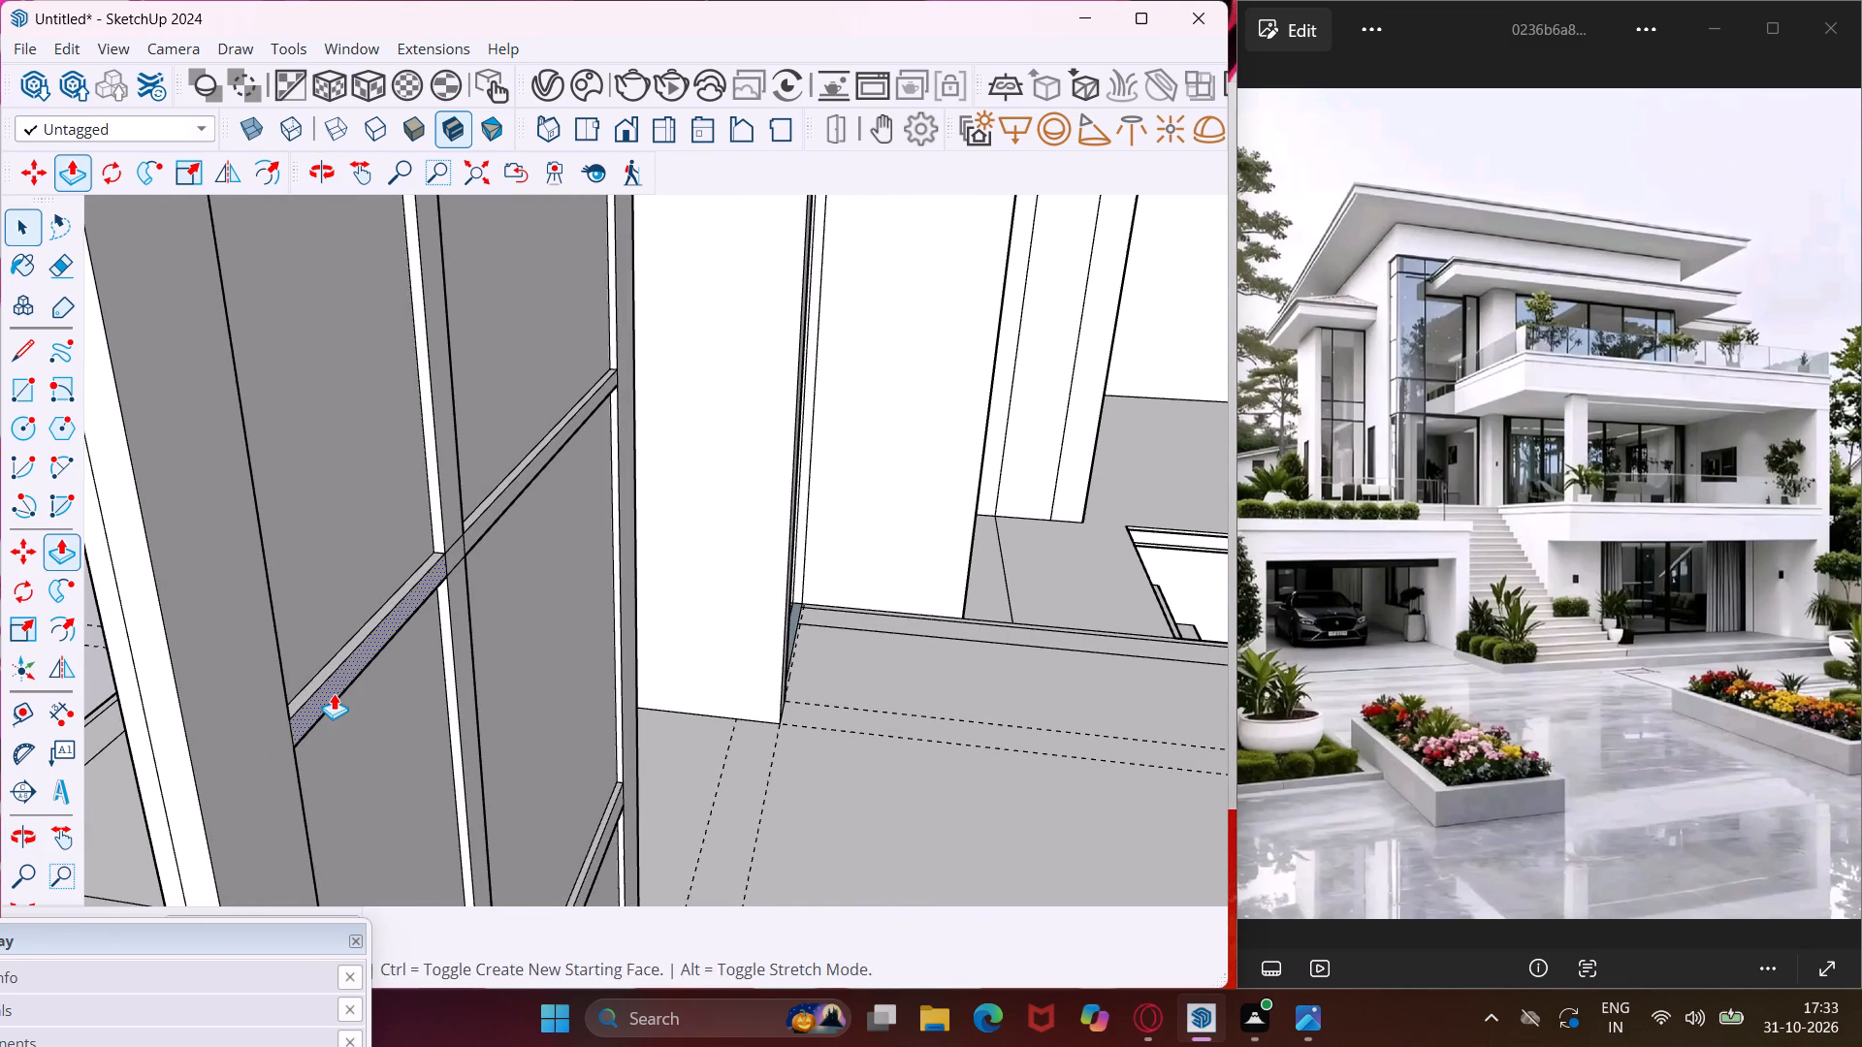
click(334, 693)
middle_drag(276, 706, 471, 646)
click(323, 693)
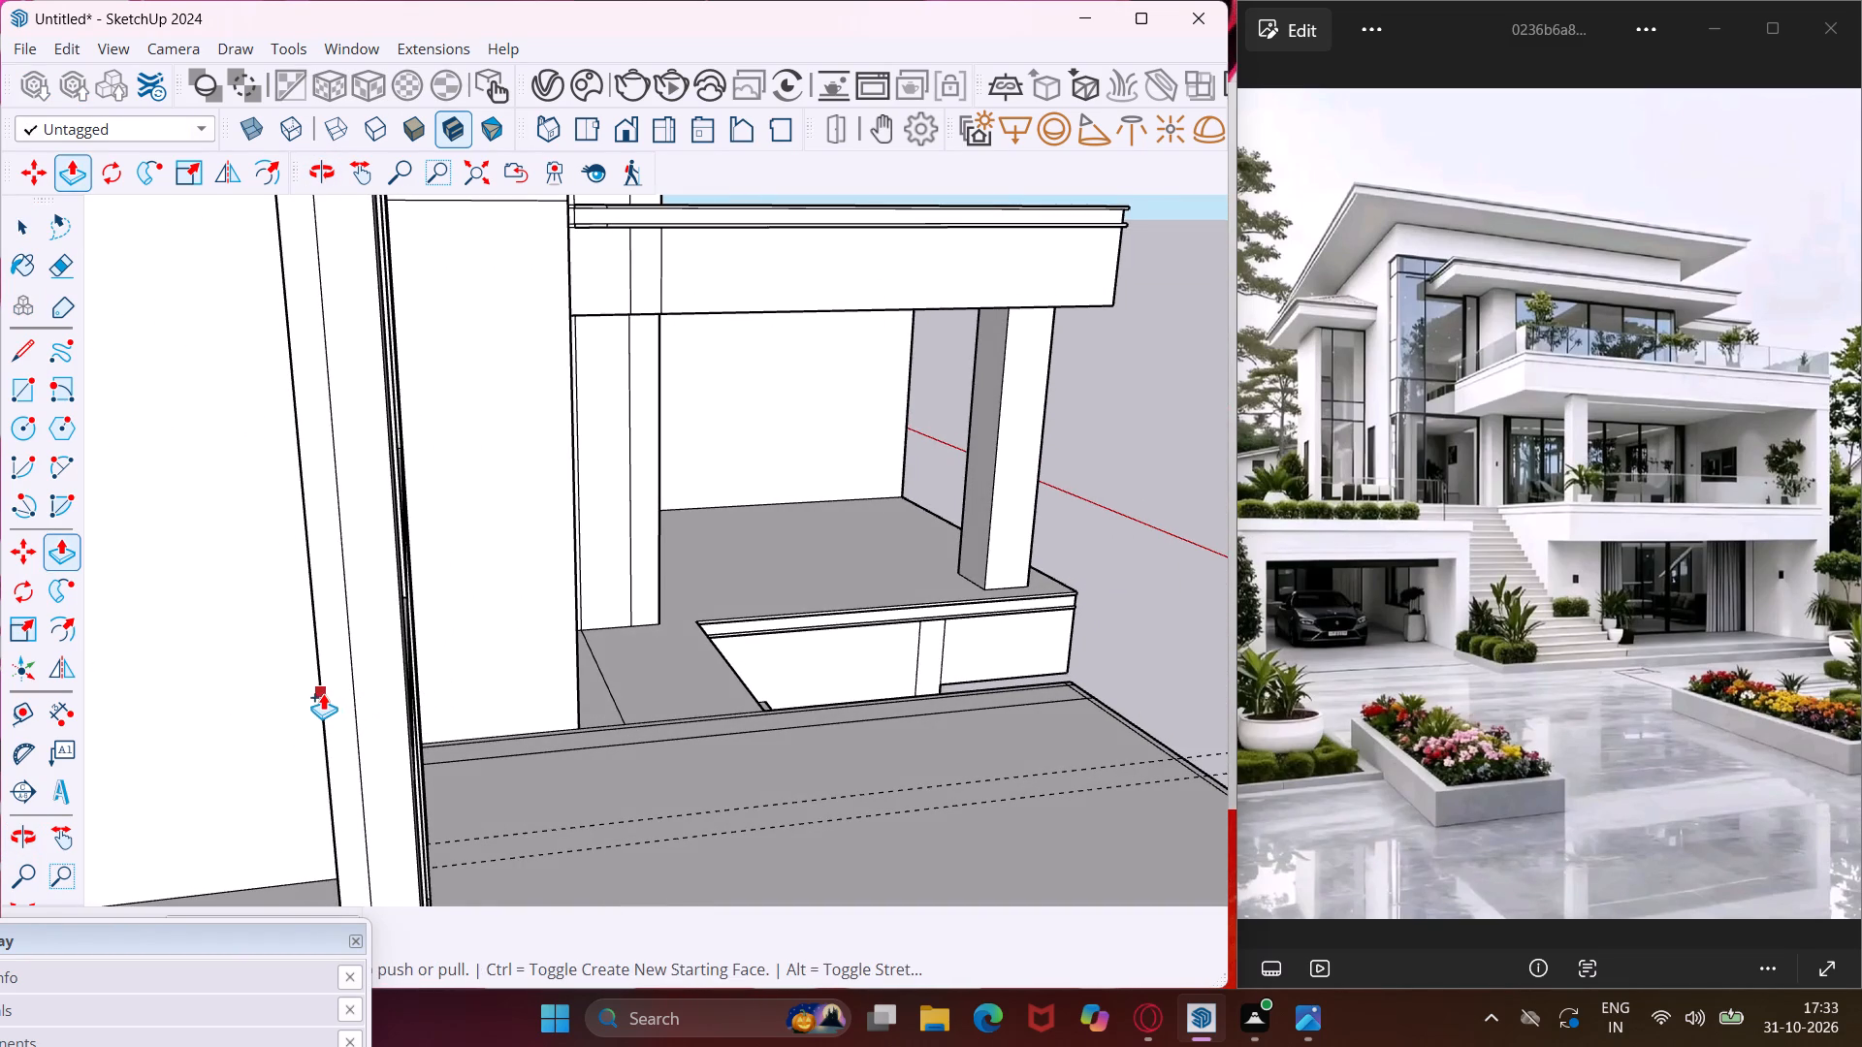
Repeat the same push/pull on the small face where the upper crossbar crosses the mullion.
middle_drag(355, 696, 176, 704)
scroll(467, 603, up, 8)
double_click(488, 569)
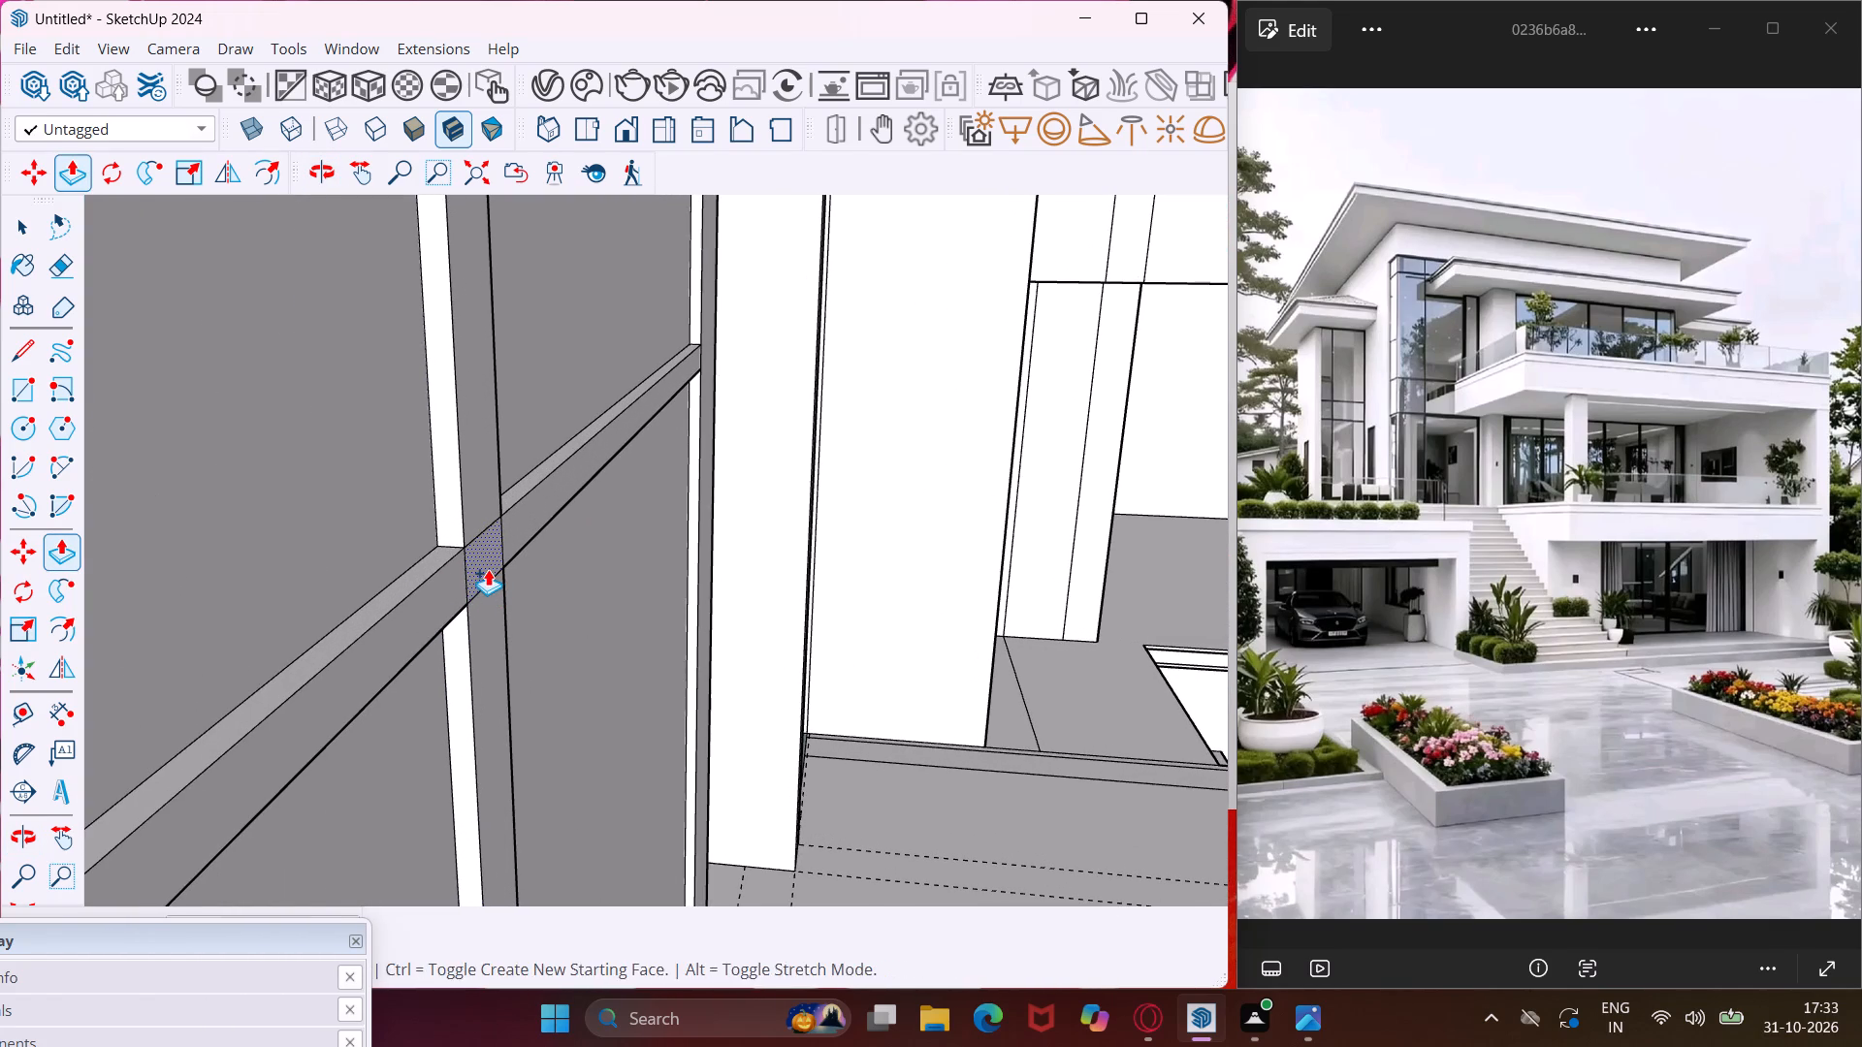
Repeat the push/pull on the upper crossbar's strip beyond the mullion and on the mullion segment just below it.
double_click(526, 522)
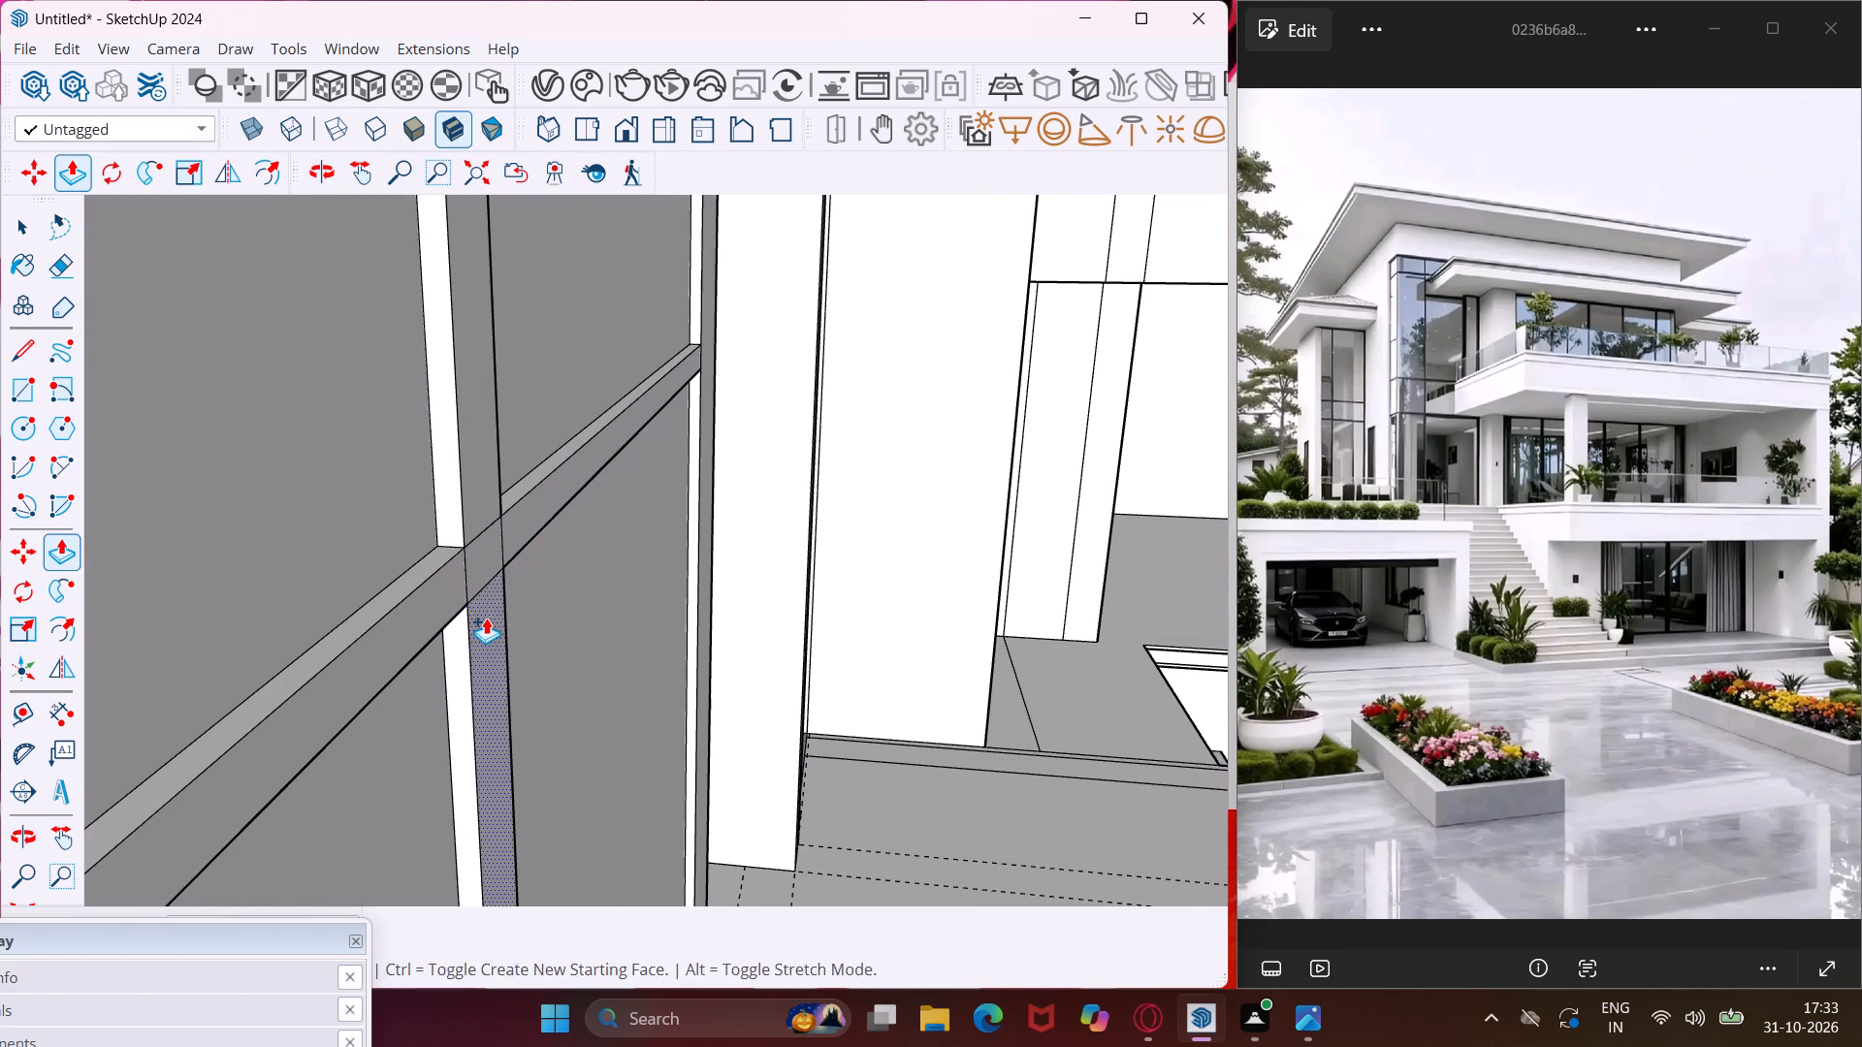
double_click(486, 618)
Repeat the same push/pull on the lower crossbar's two strips, its mullion crossing and the mullion segment below it.
scroll(488, 465, down, 18)
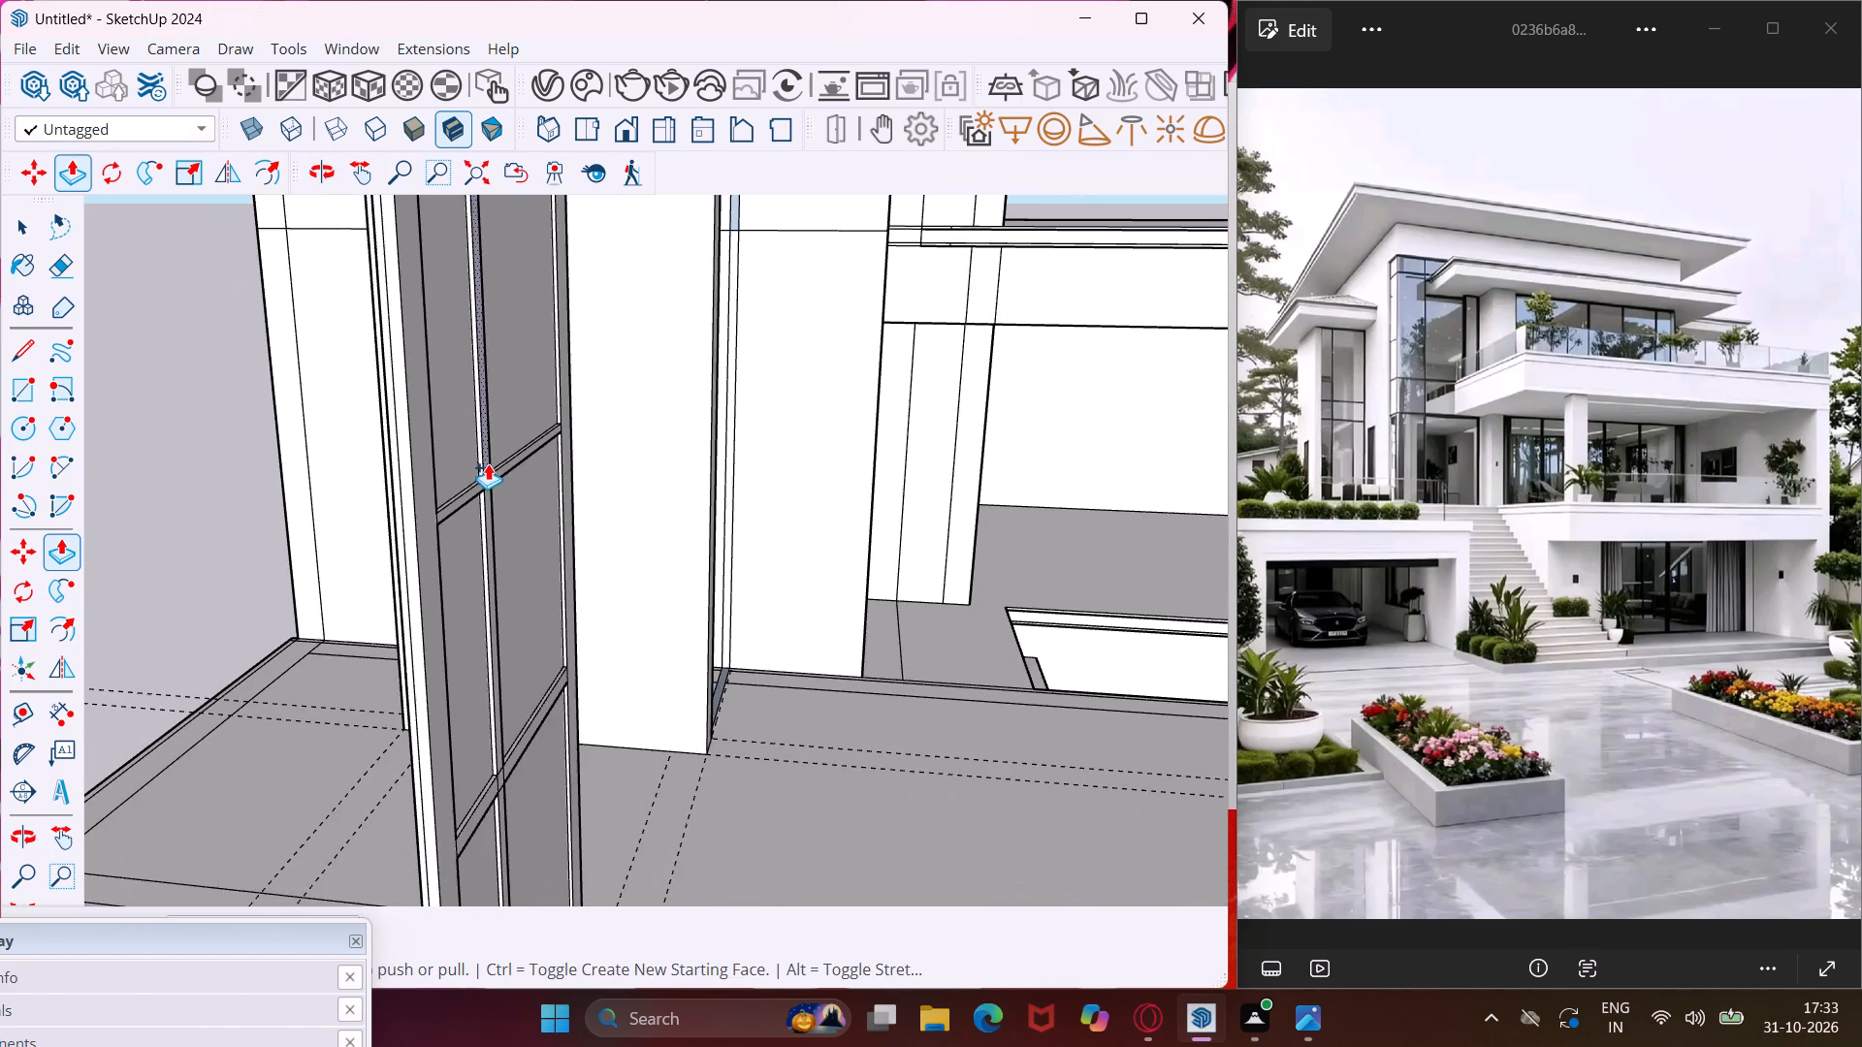
scroll(488, 463, down, 6)
scroll(497, 670, up, 11)
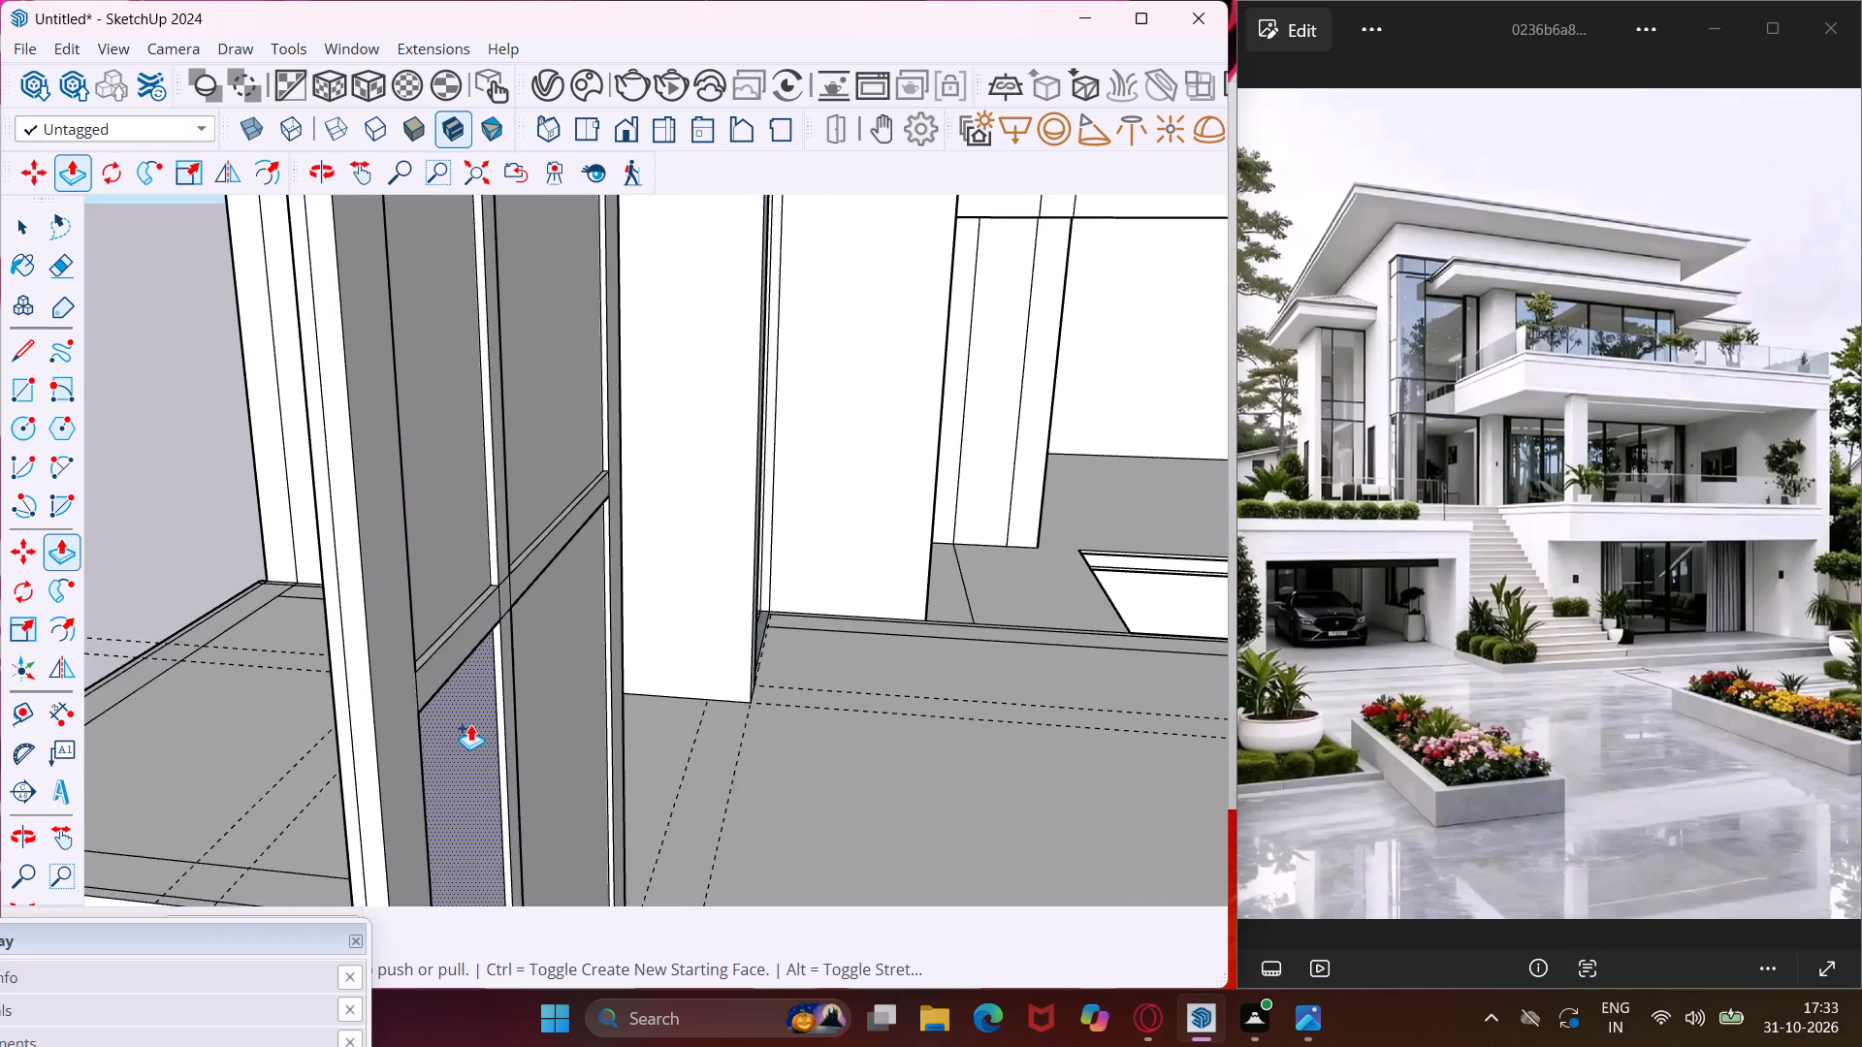
scroll(470, 724, up, 6)
scroll(494, 545, up, 11)
double_click(493, 542)
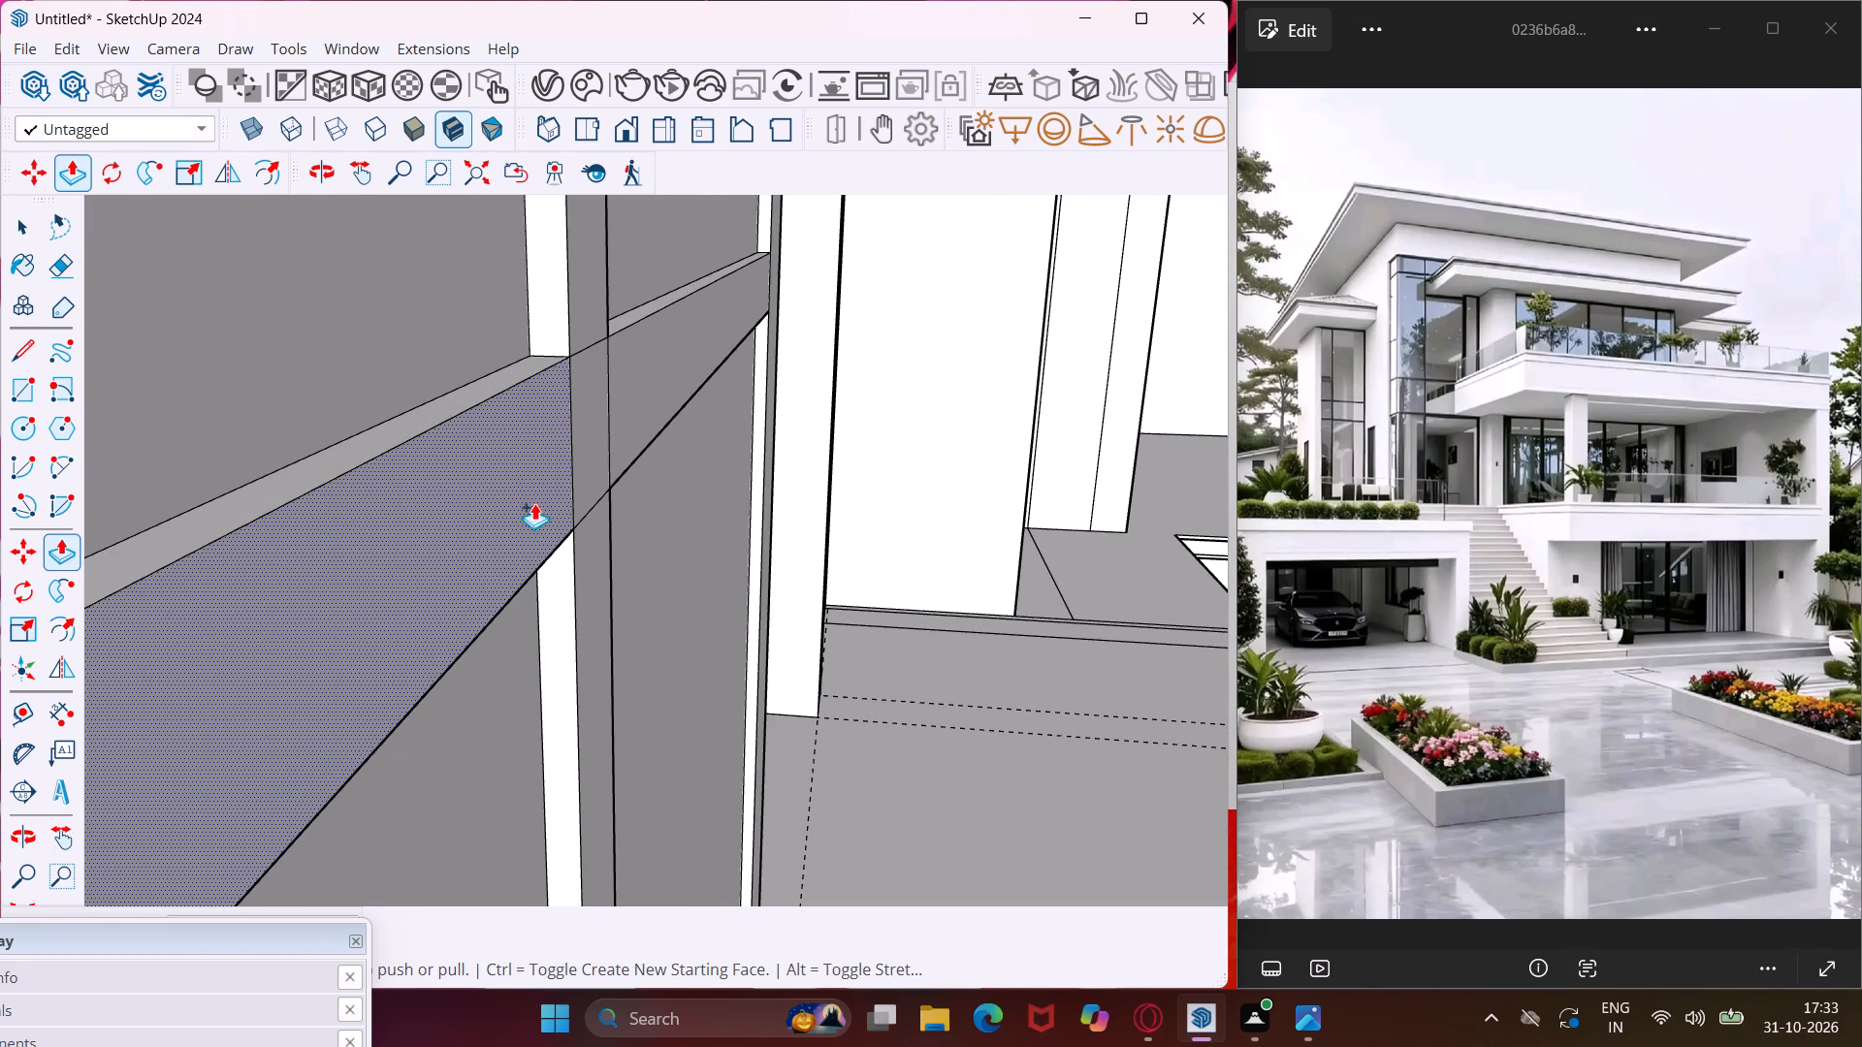
double_click(579, 433)
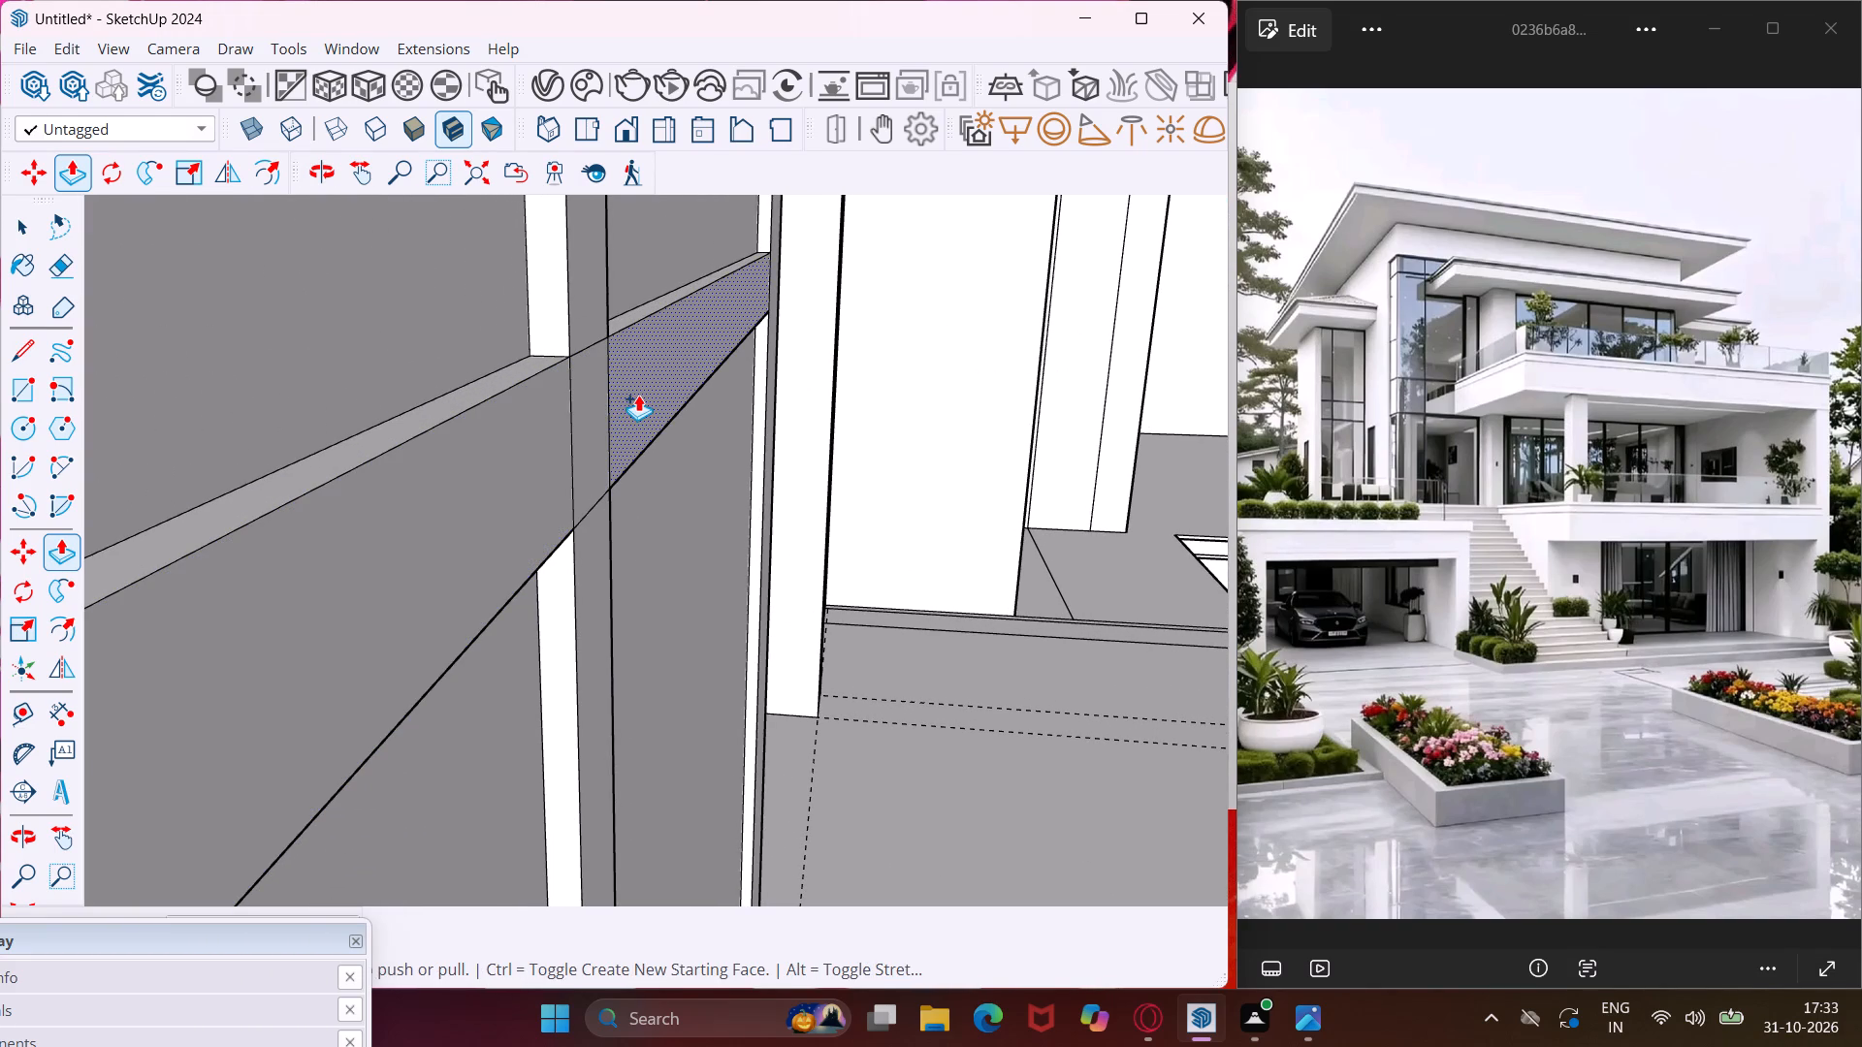
double_click(638, 395)
double_click(594, 555)
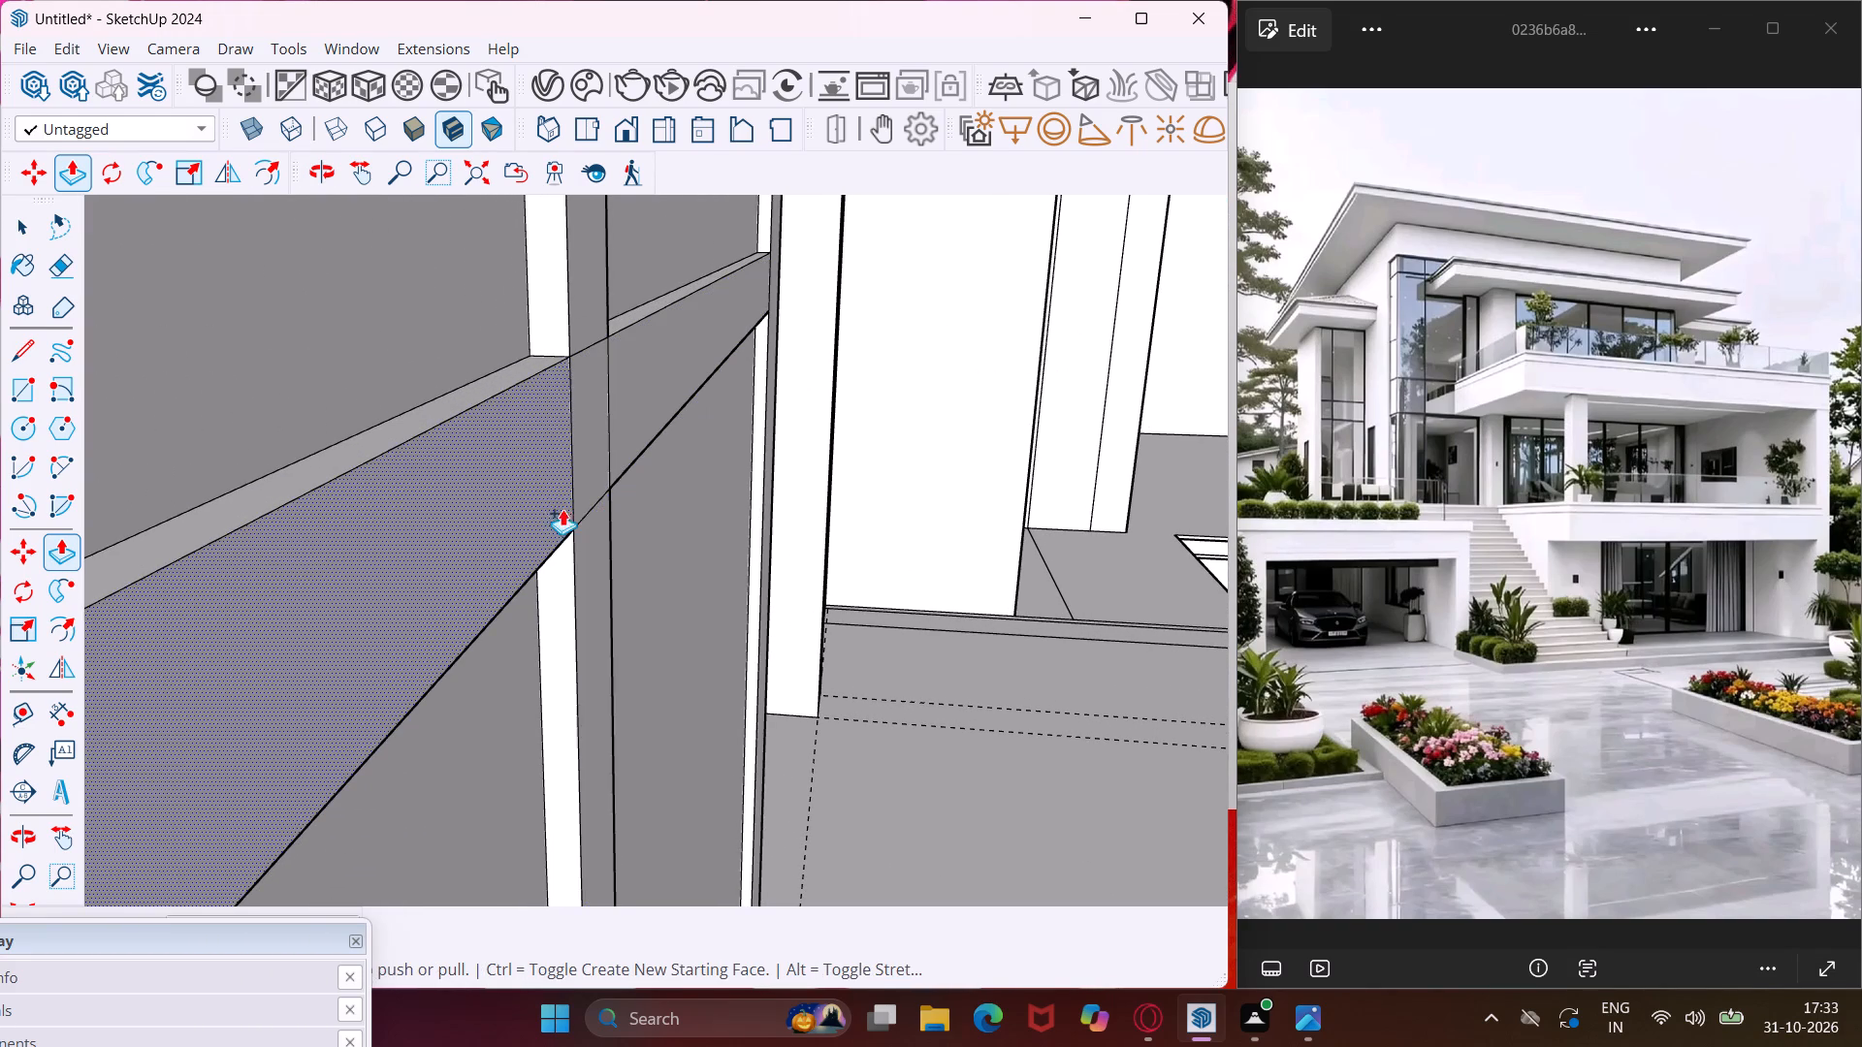
scroll(537, 484, down, 14)
scroll(511, 463, down, 18)
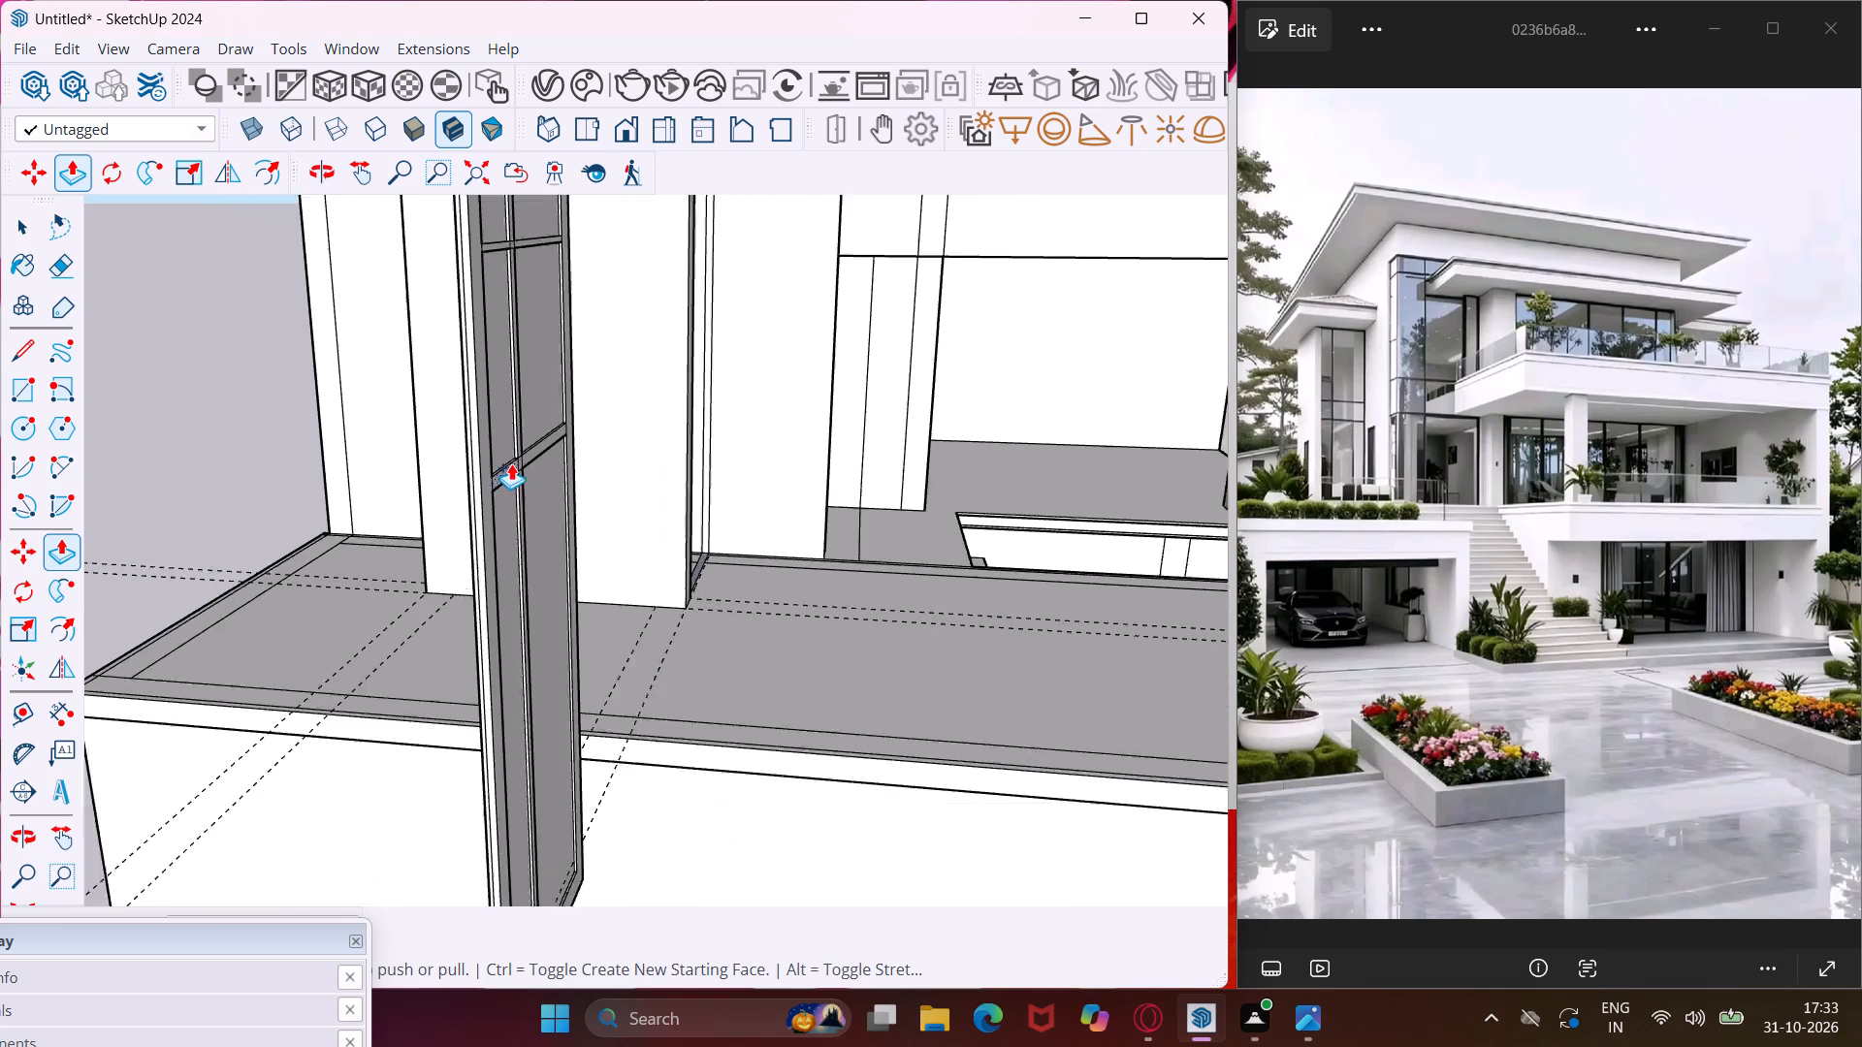
scroll(511, 463, down, 3)
key(Escape)
key(space)
Inspect the thickened window frame, mullion and crossbars from the other side and against the whole villa.
middle_drag(511, 463, 843, 633)
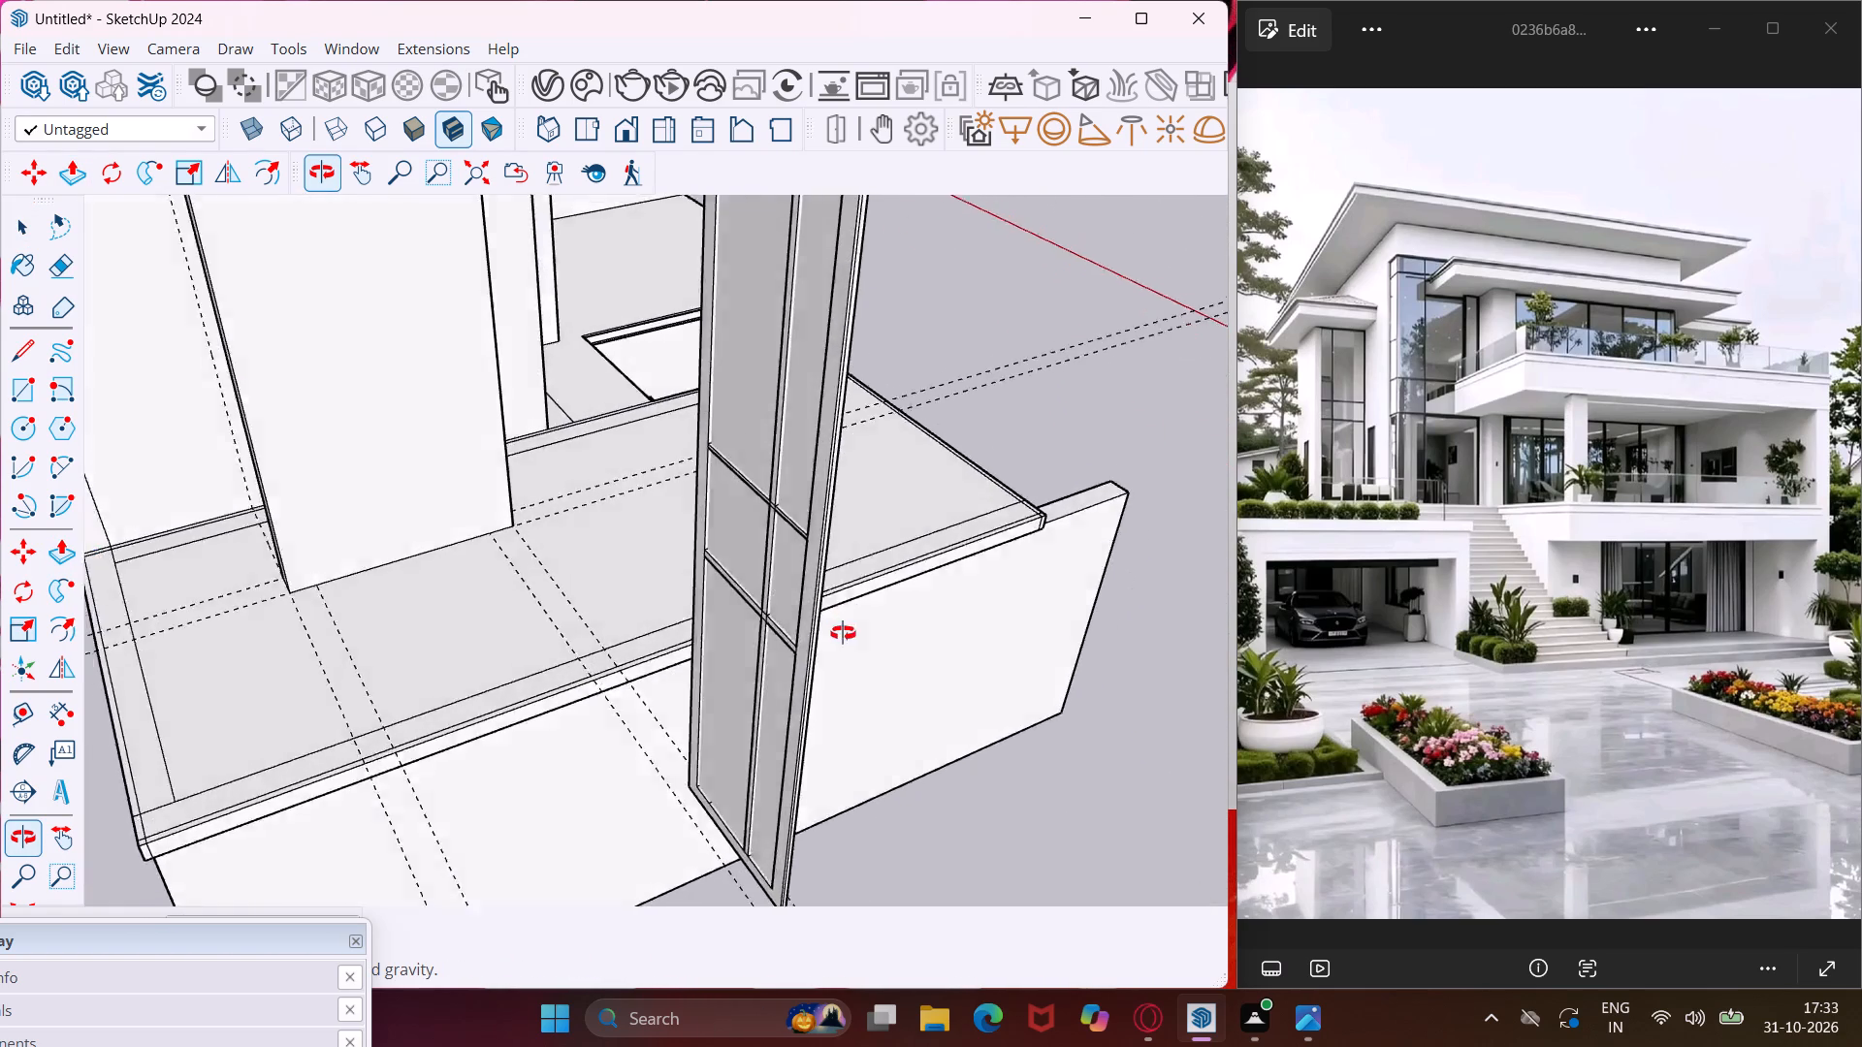
middle_drag(843, 633, 880, 628)
scroll(833, 473, up, 17)
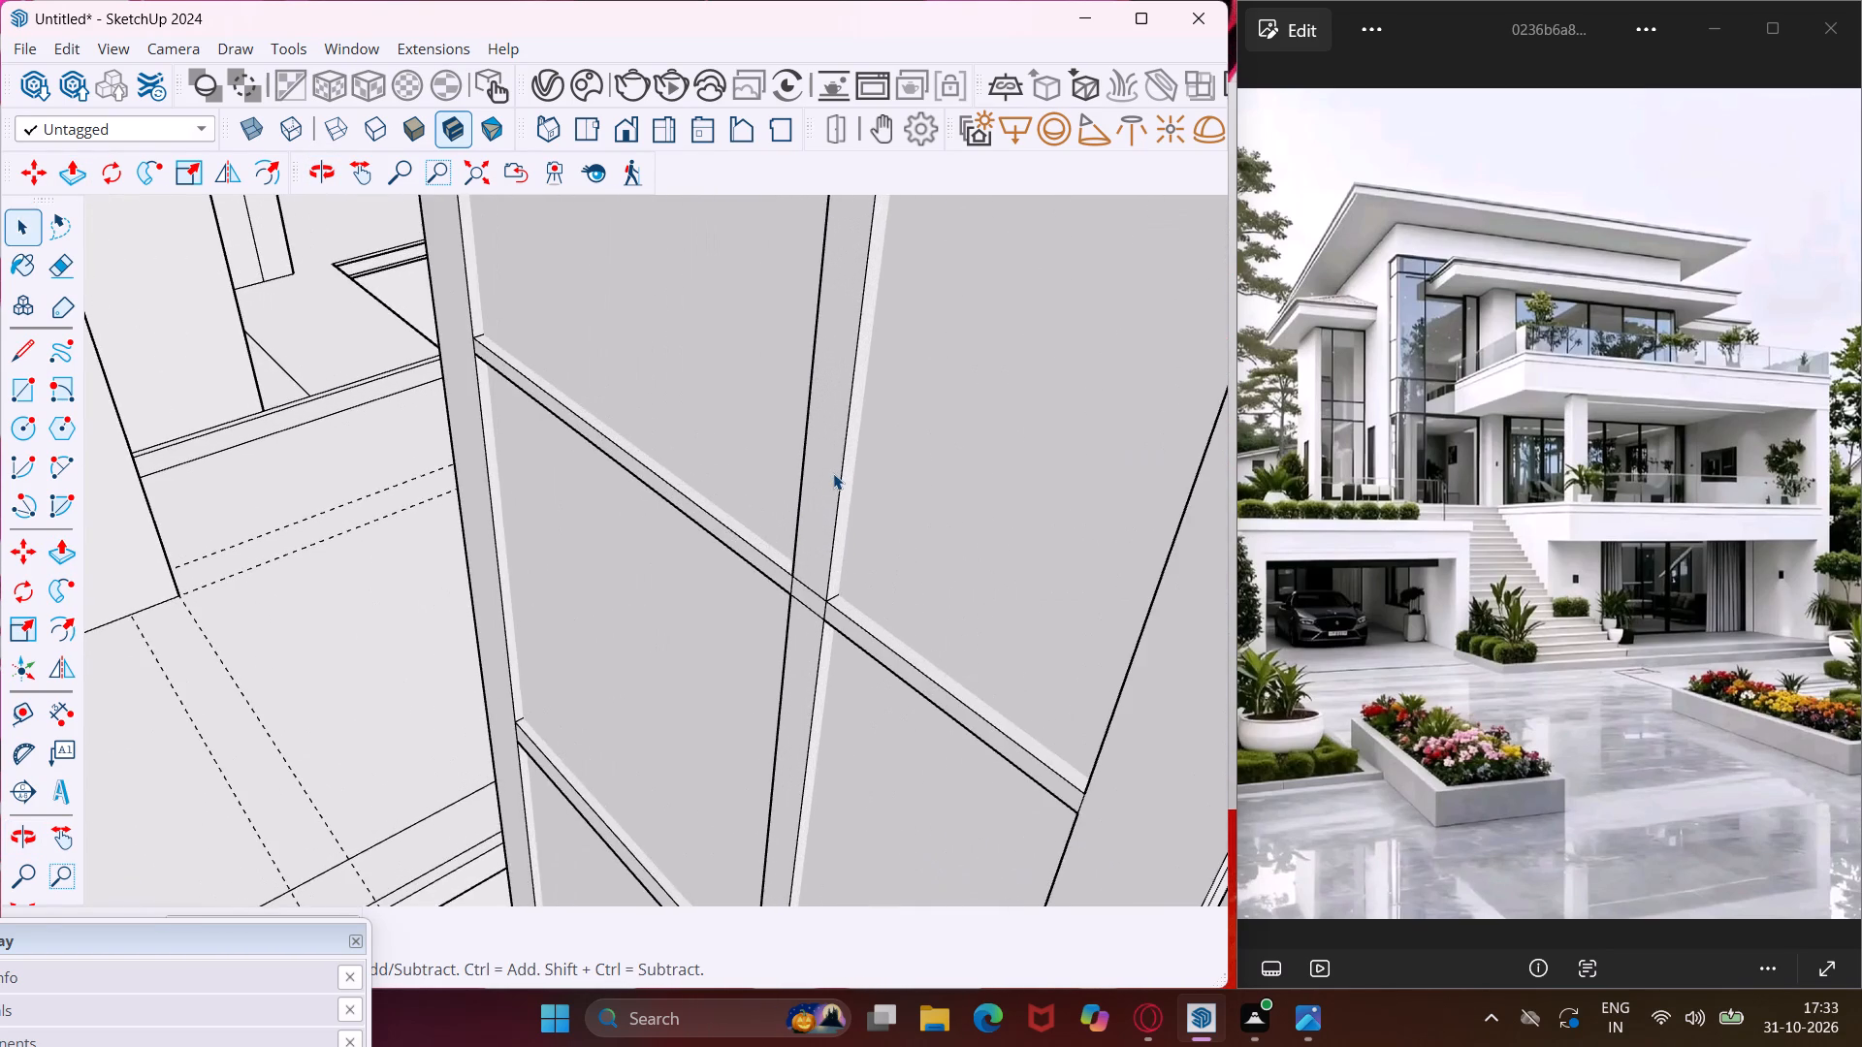
middle_drag(833, 473, 500, 518)
scroll(491, 524, down, 18)
middle_drag(772, 425, 296, 526)
middle_drag(1076, 543, 499, 352)
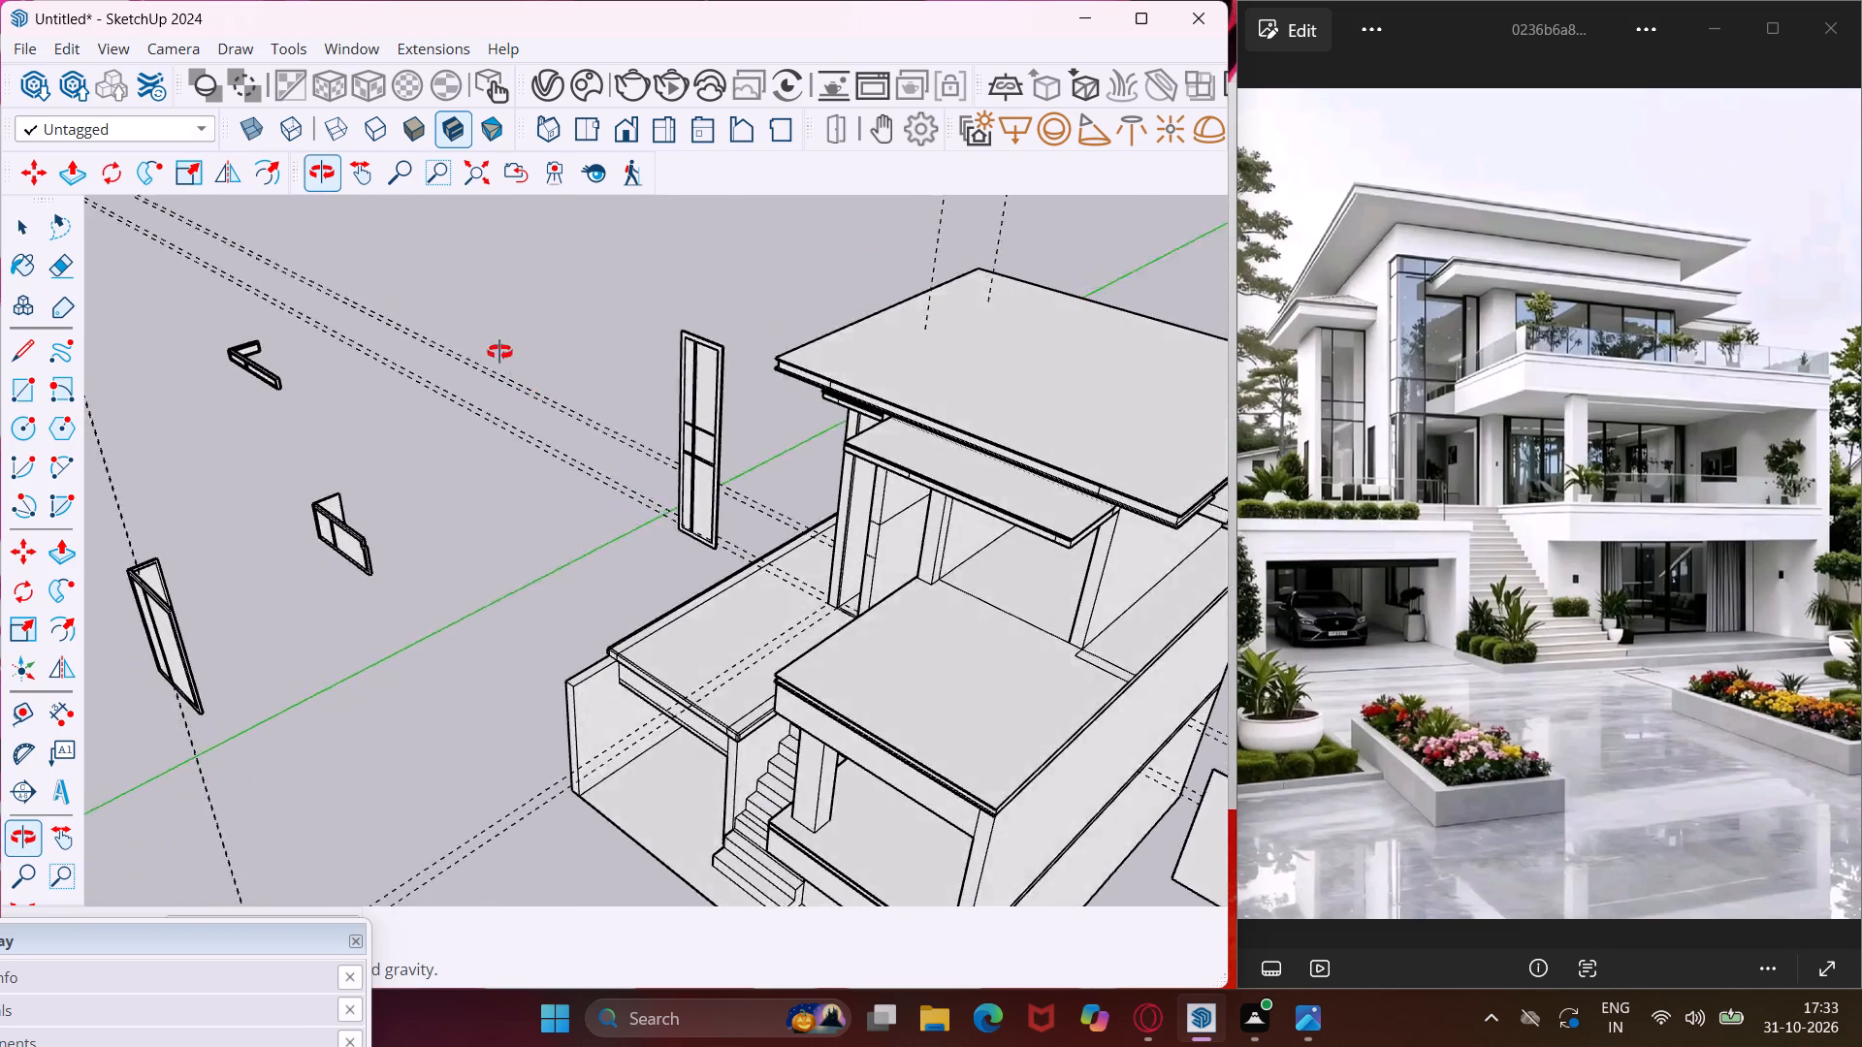
middle_drag(499, 352, 489, 273)
Push/Pull the upper freestanding rectangular face beside the villa's upper storey into a thin slab.
scroll(477, 615, down, 11)
scroll(812, 628, up, 10)
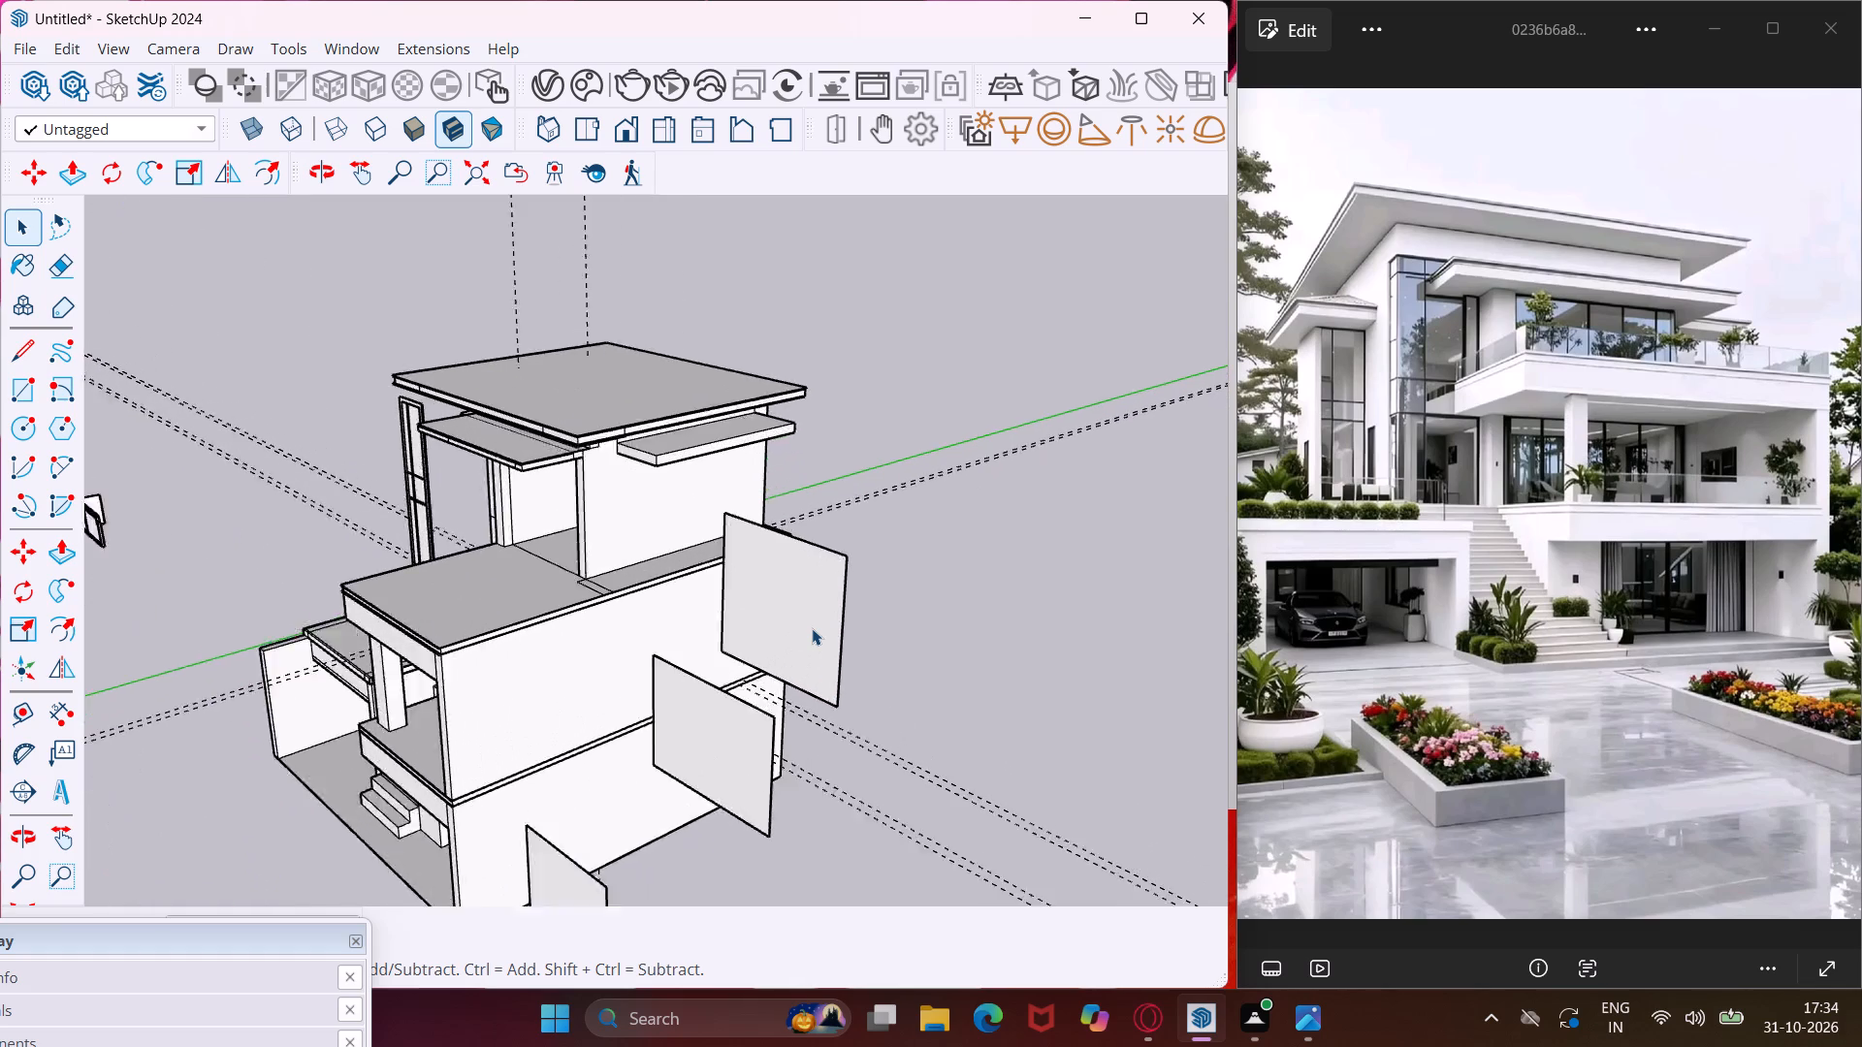
scroll(812, 628, up, 1)
middle_drag(812, 628, 1088, 621)
scroll(1122, 574, up, 5)
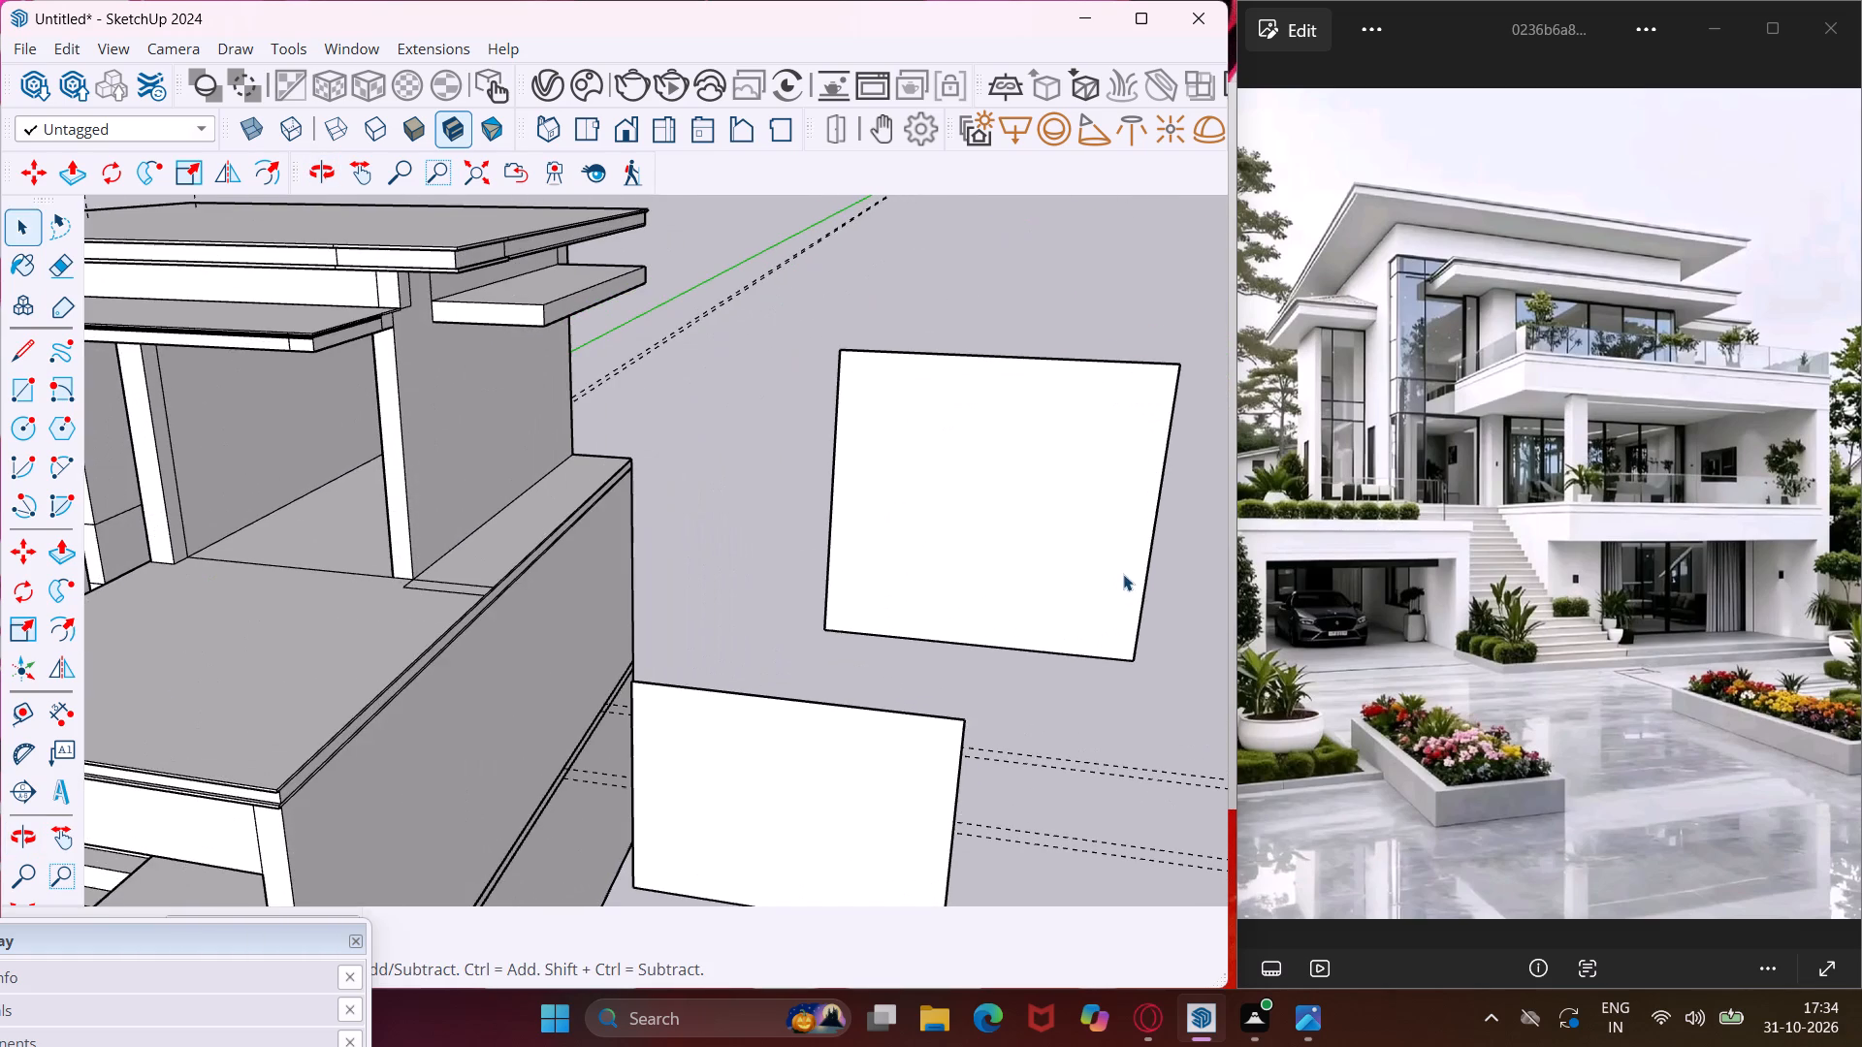
middle_drag(1123, 574, 845, 552)
scroll(774, 539, up, 4)
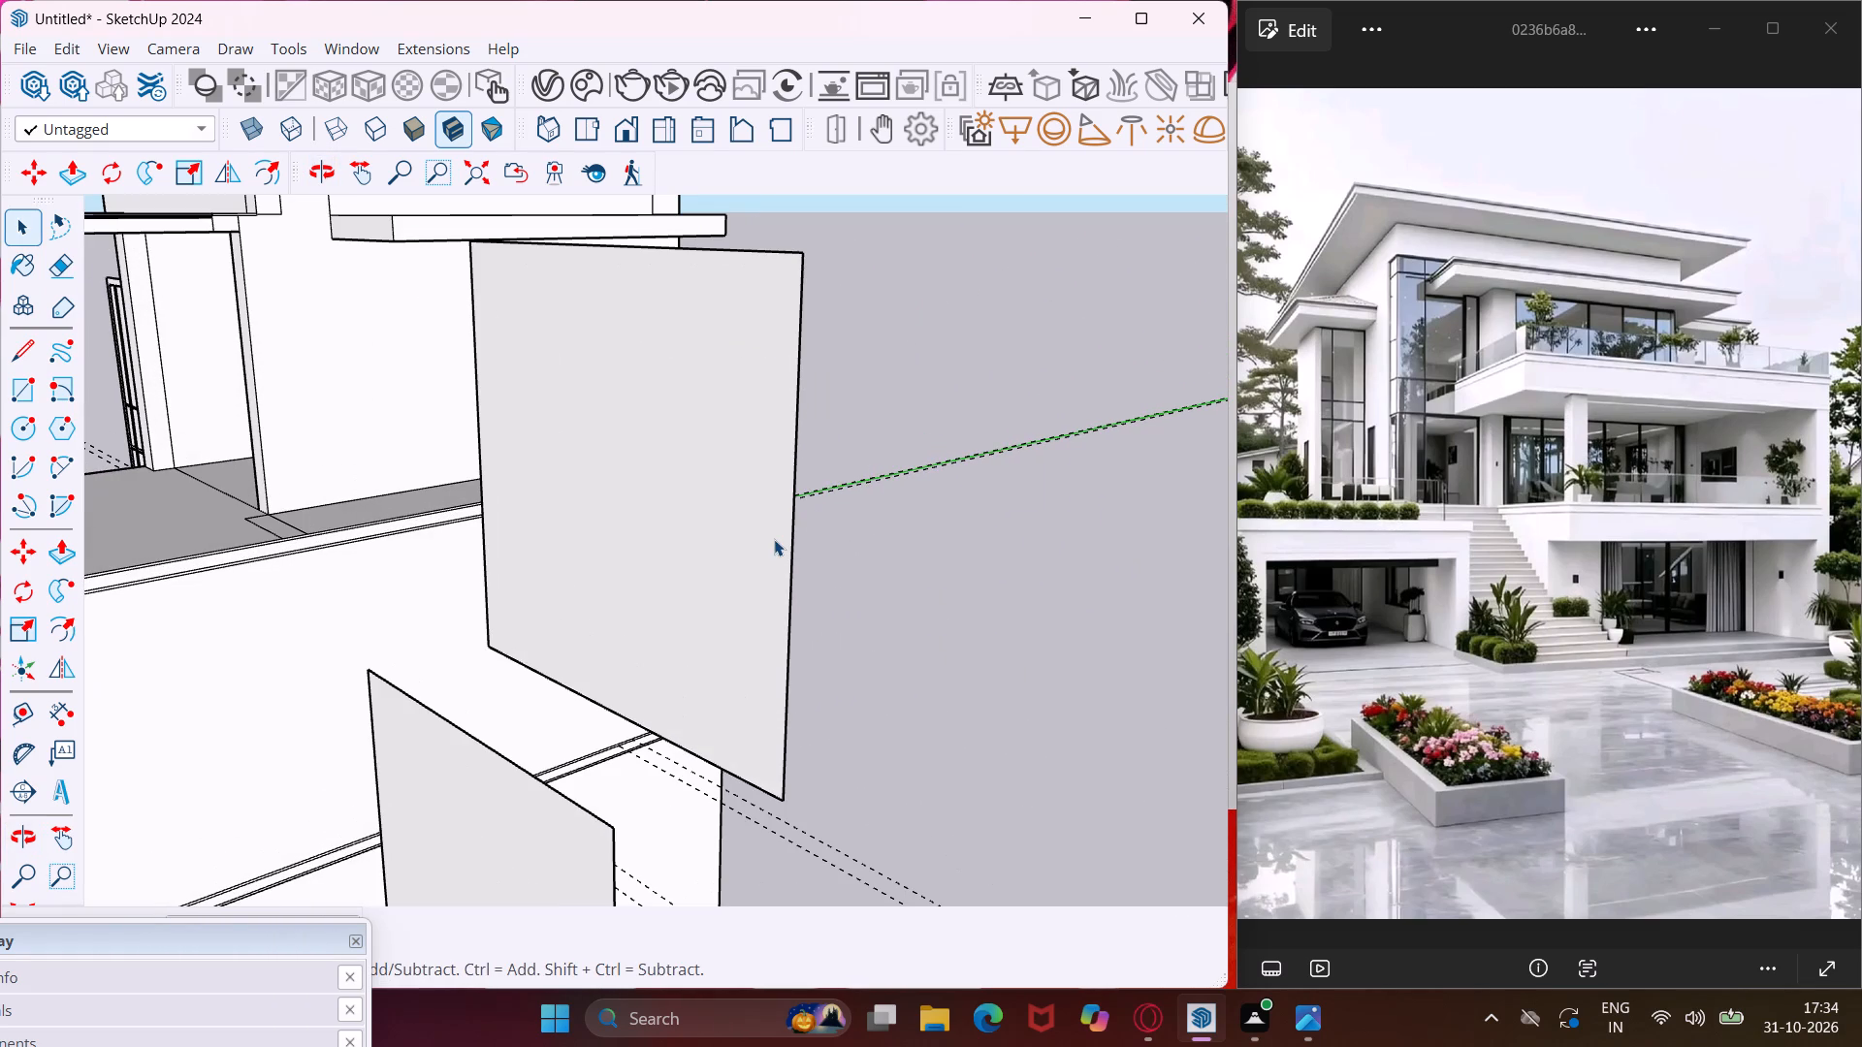
click(774, 539)
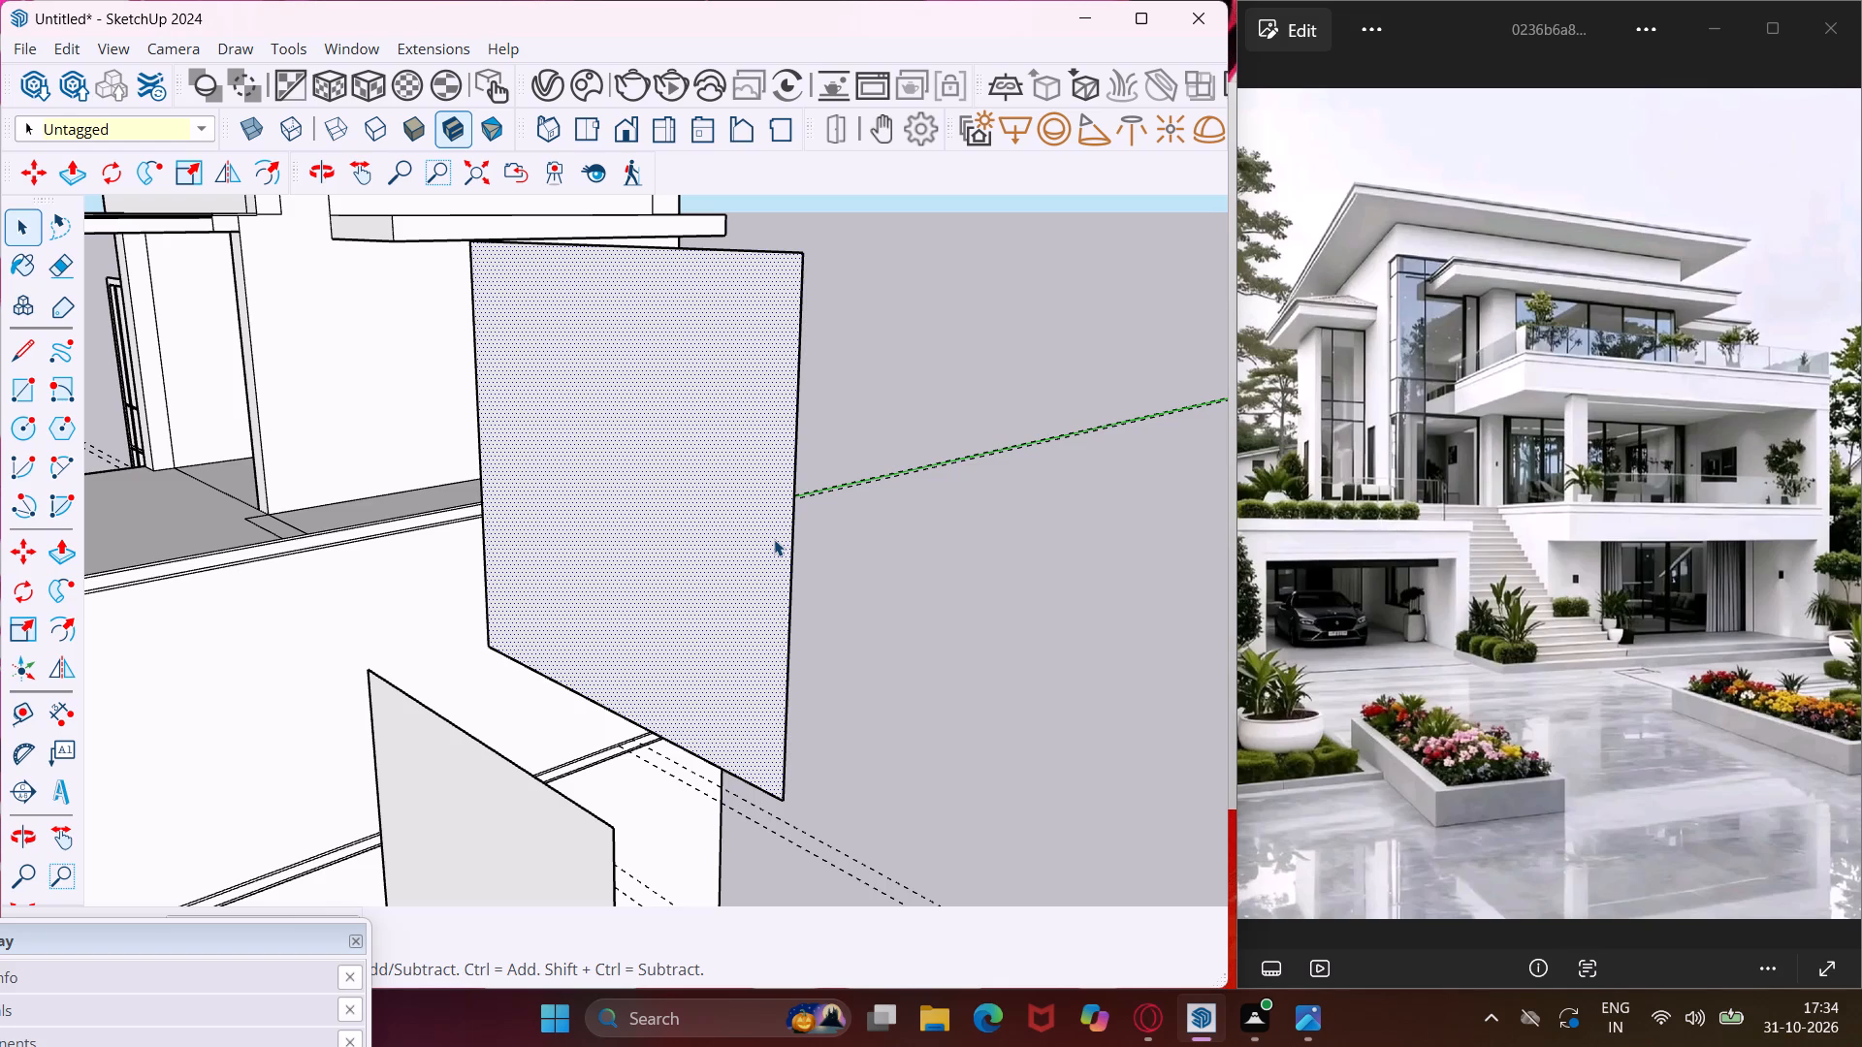
middle_drag(774, 539, 727, 545)
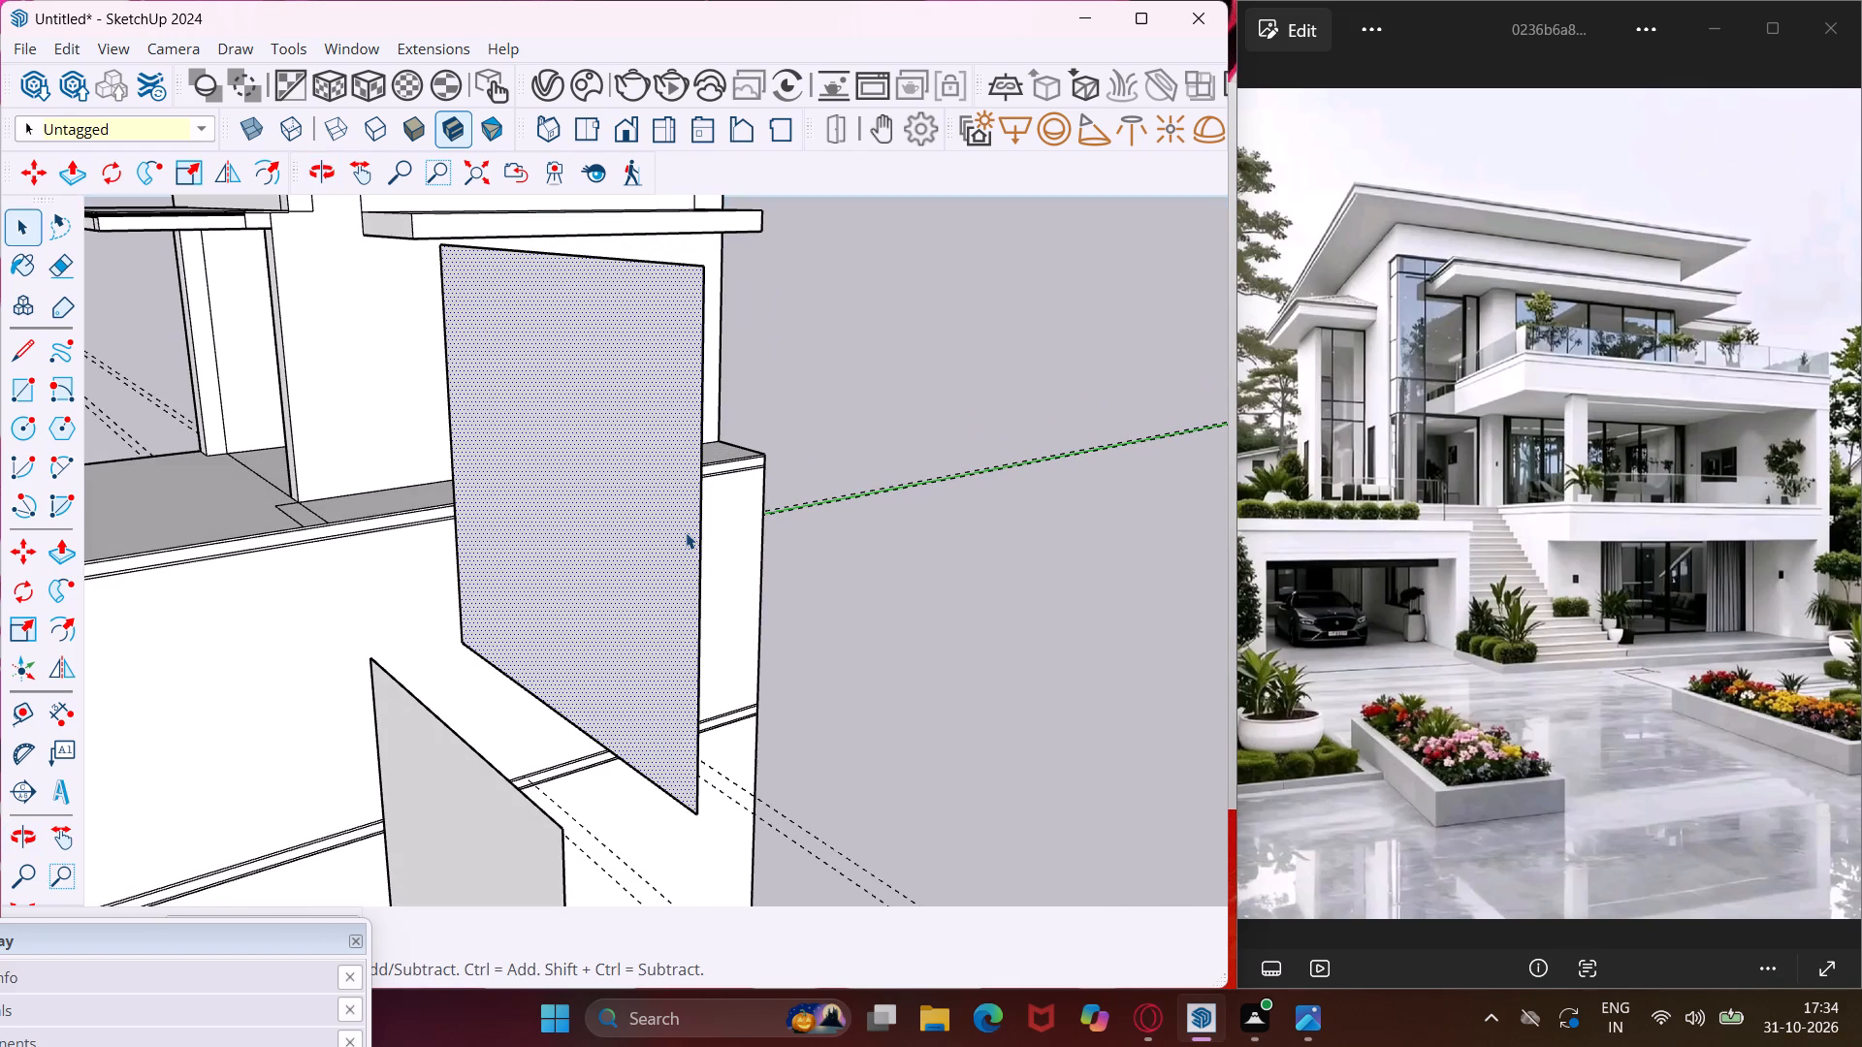
key(p)
click(686, 532)
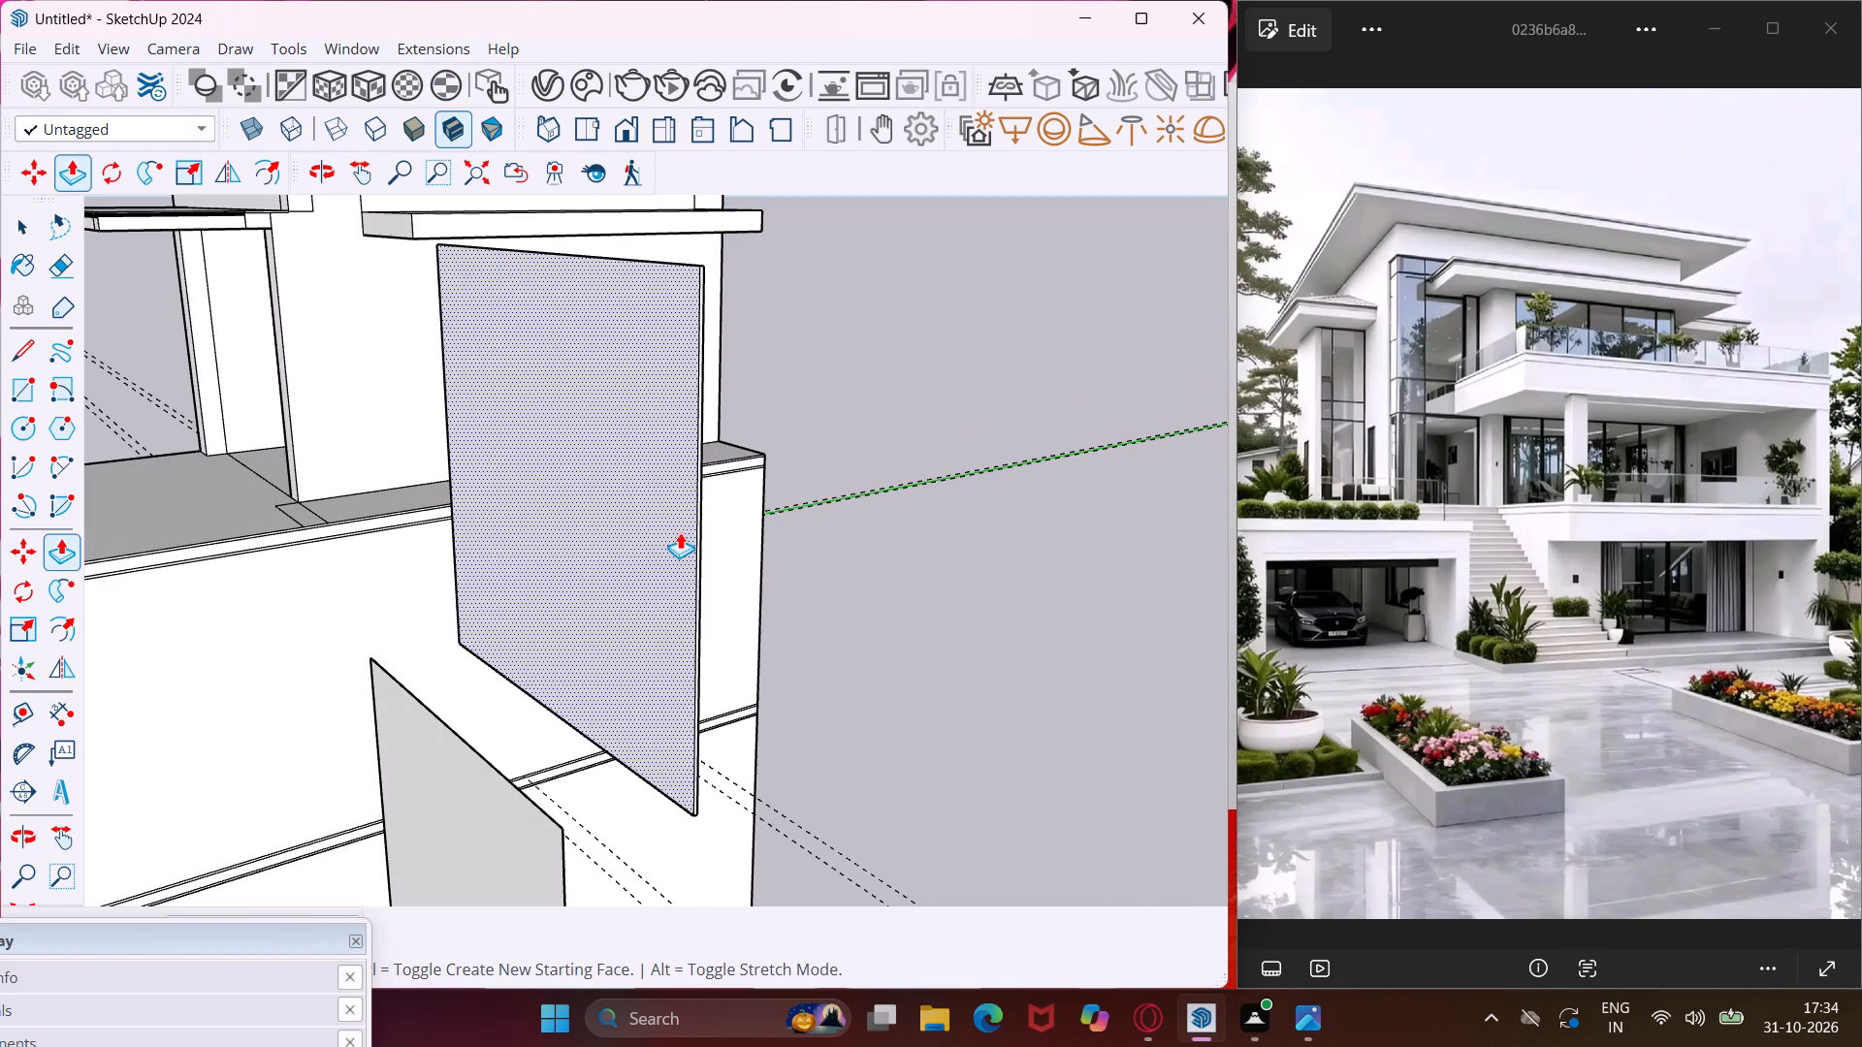
click(680, 532)
key(Escape)
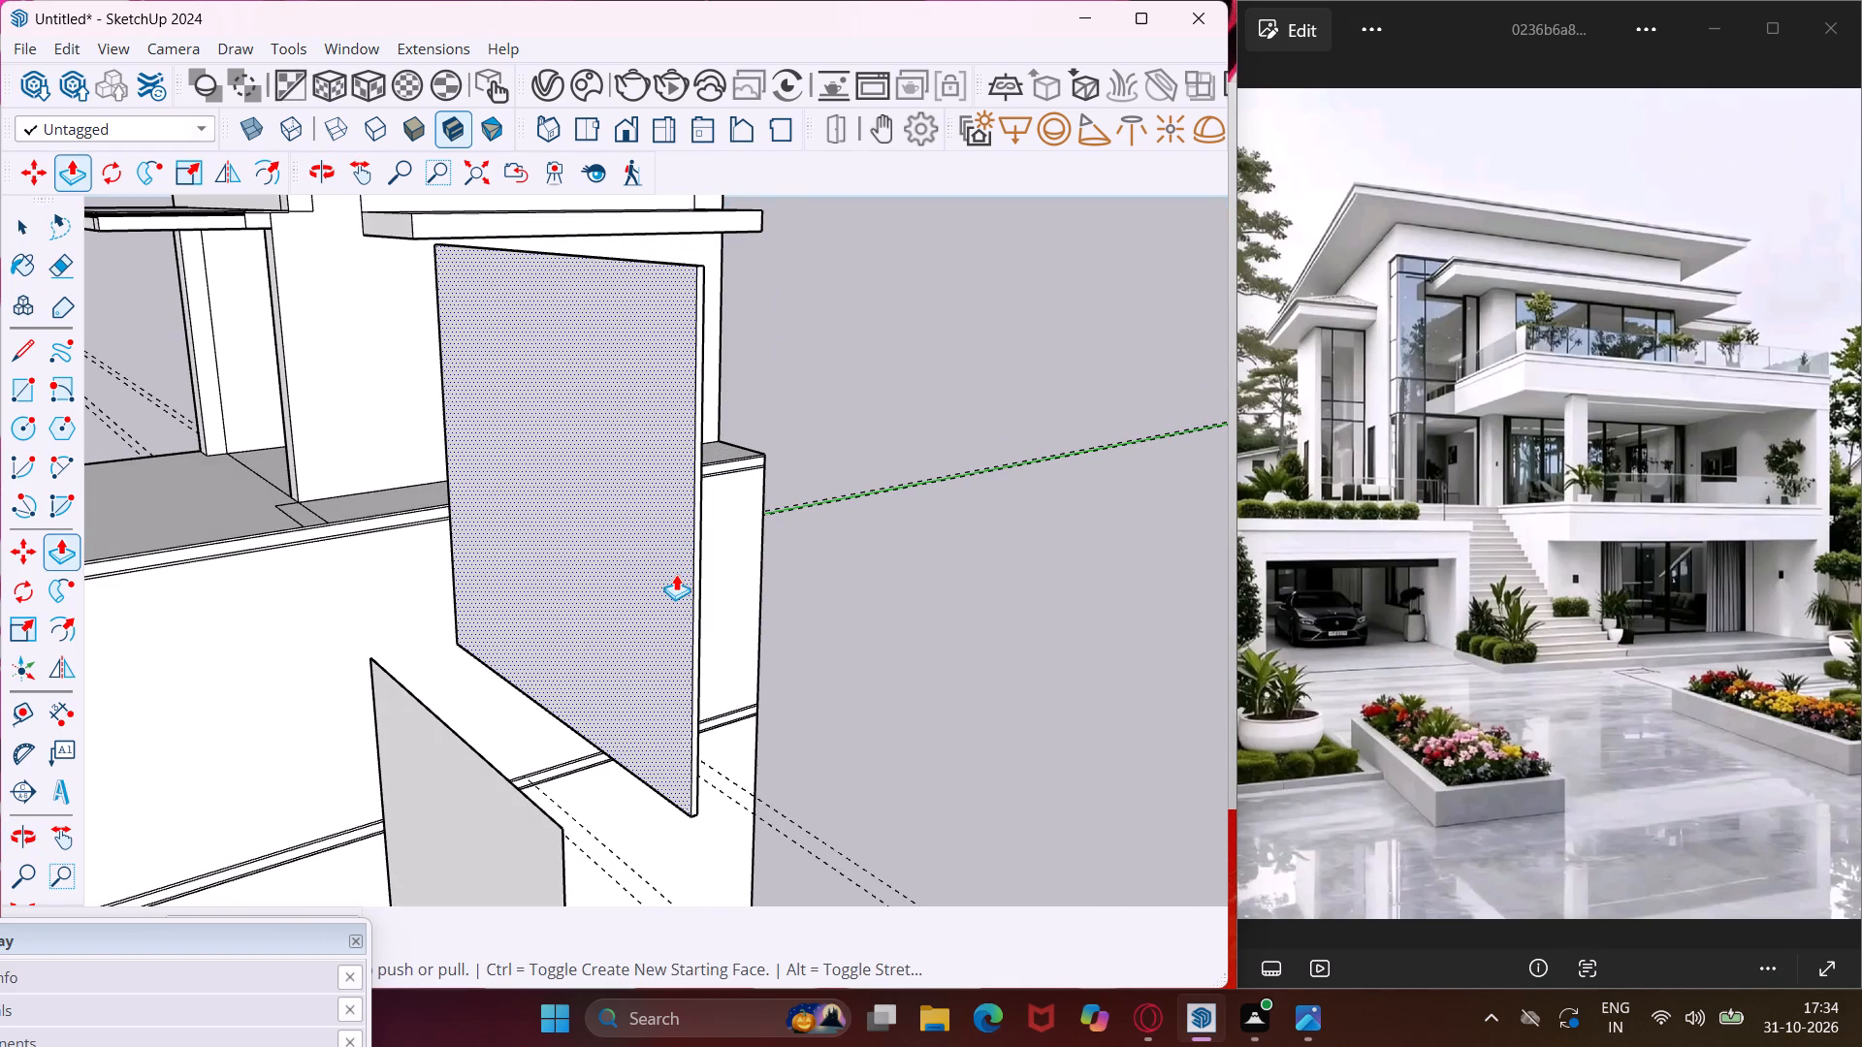